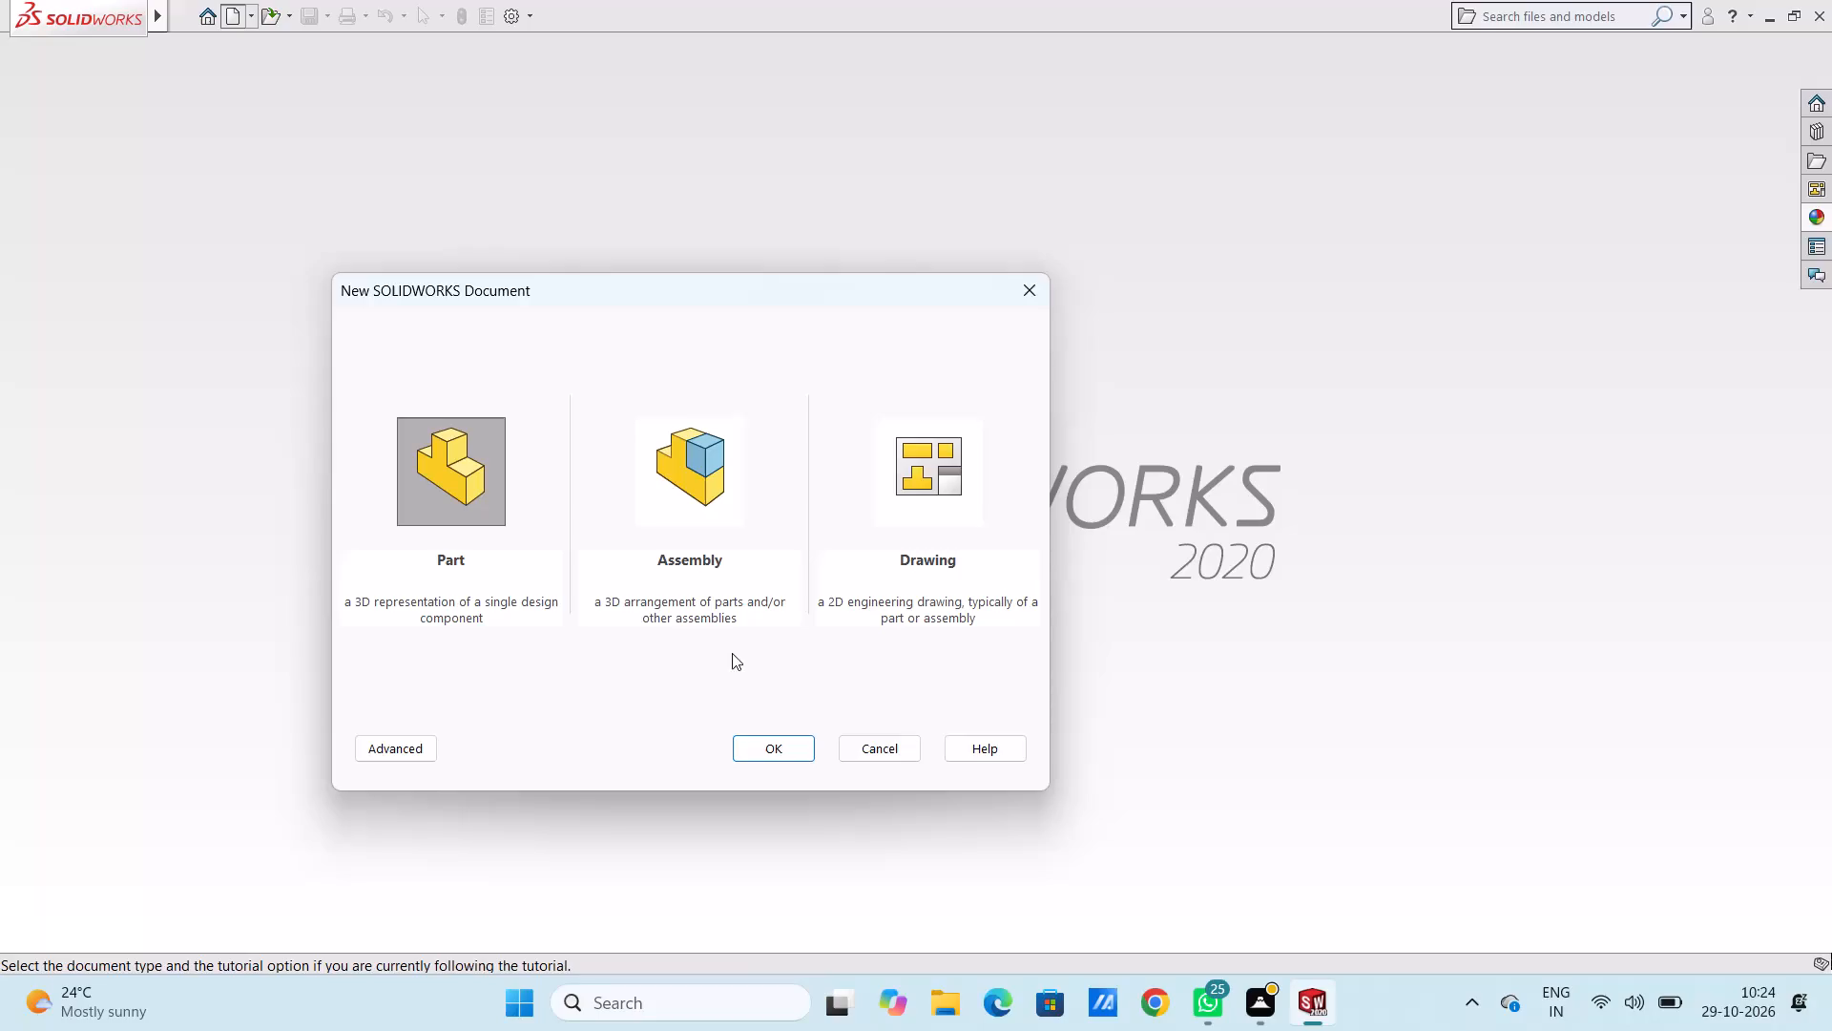
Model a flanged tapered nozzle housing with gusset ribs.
Create a new part document and start a sketch on the Top Plane.
click(755, 738)
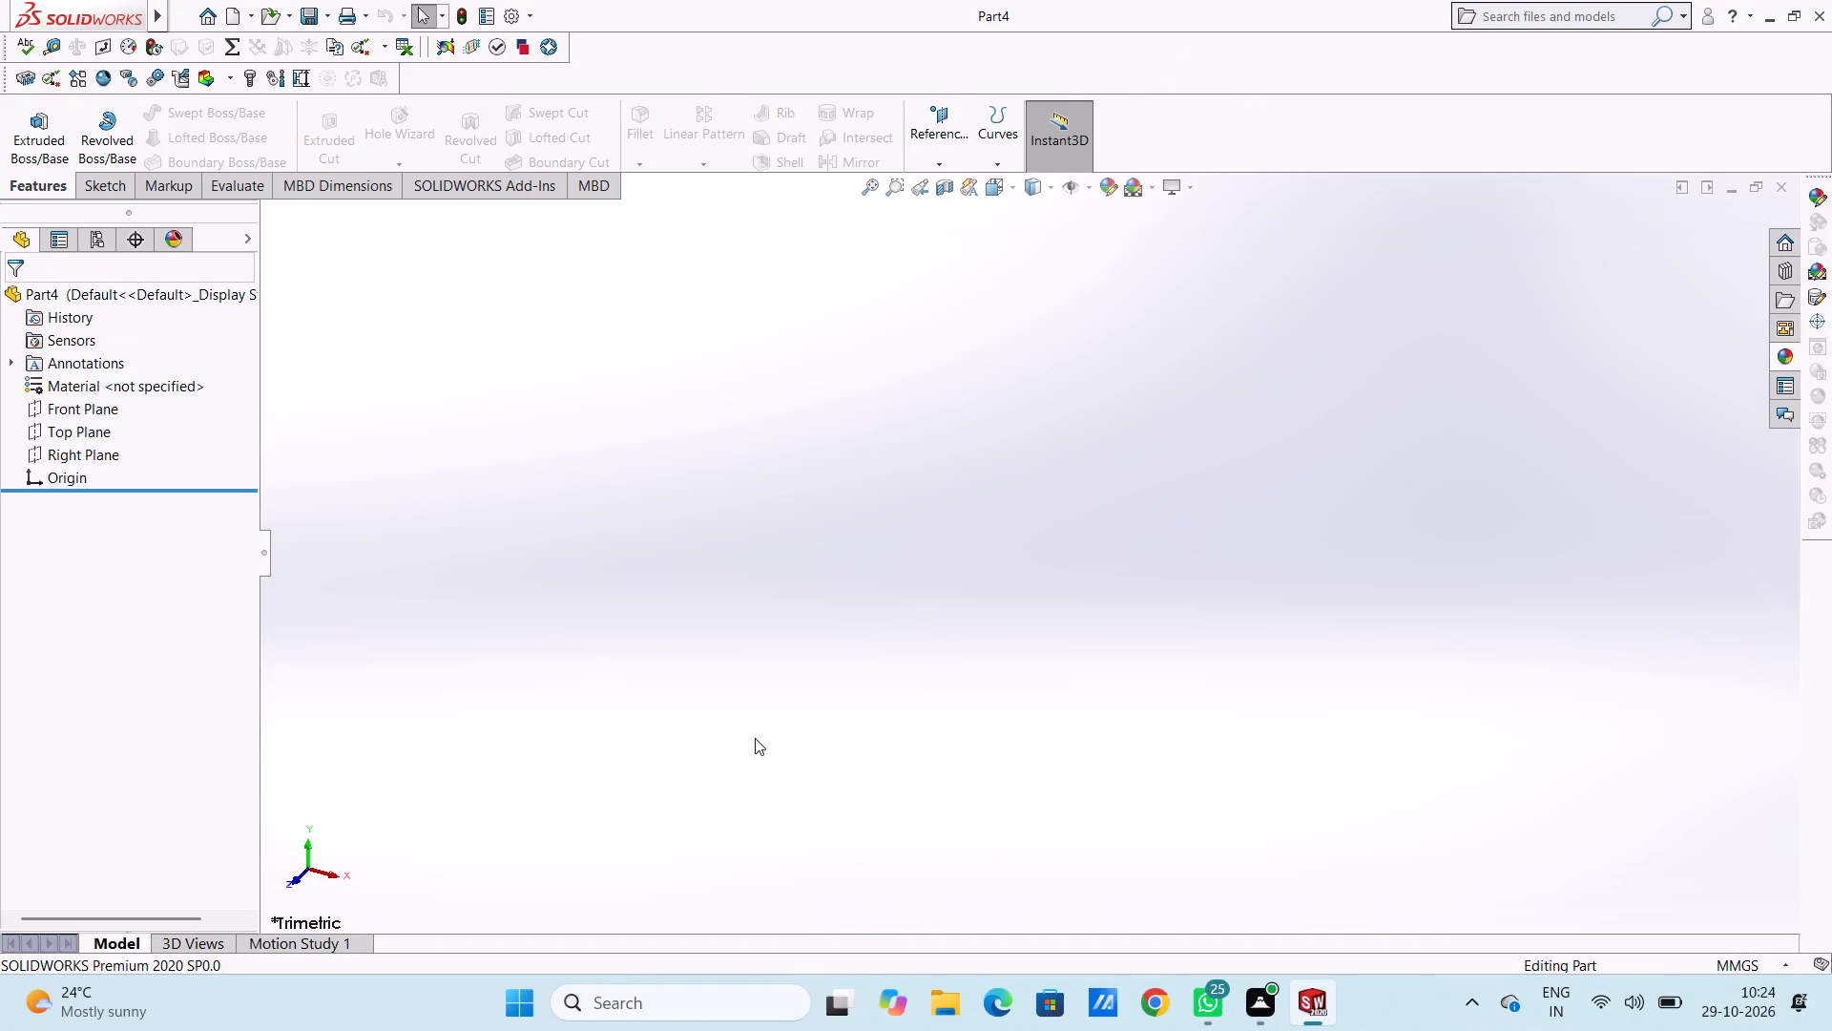
click(103, 431)
click(129, 404)
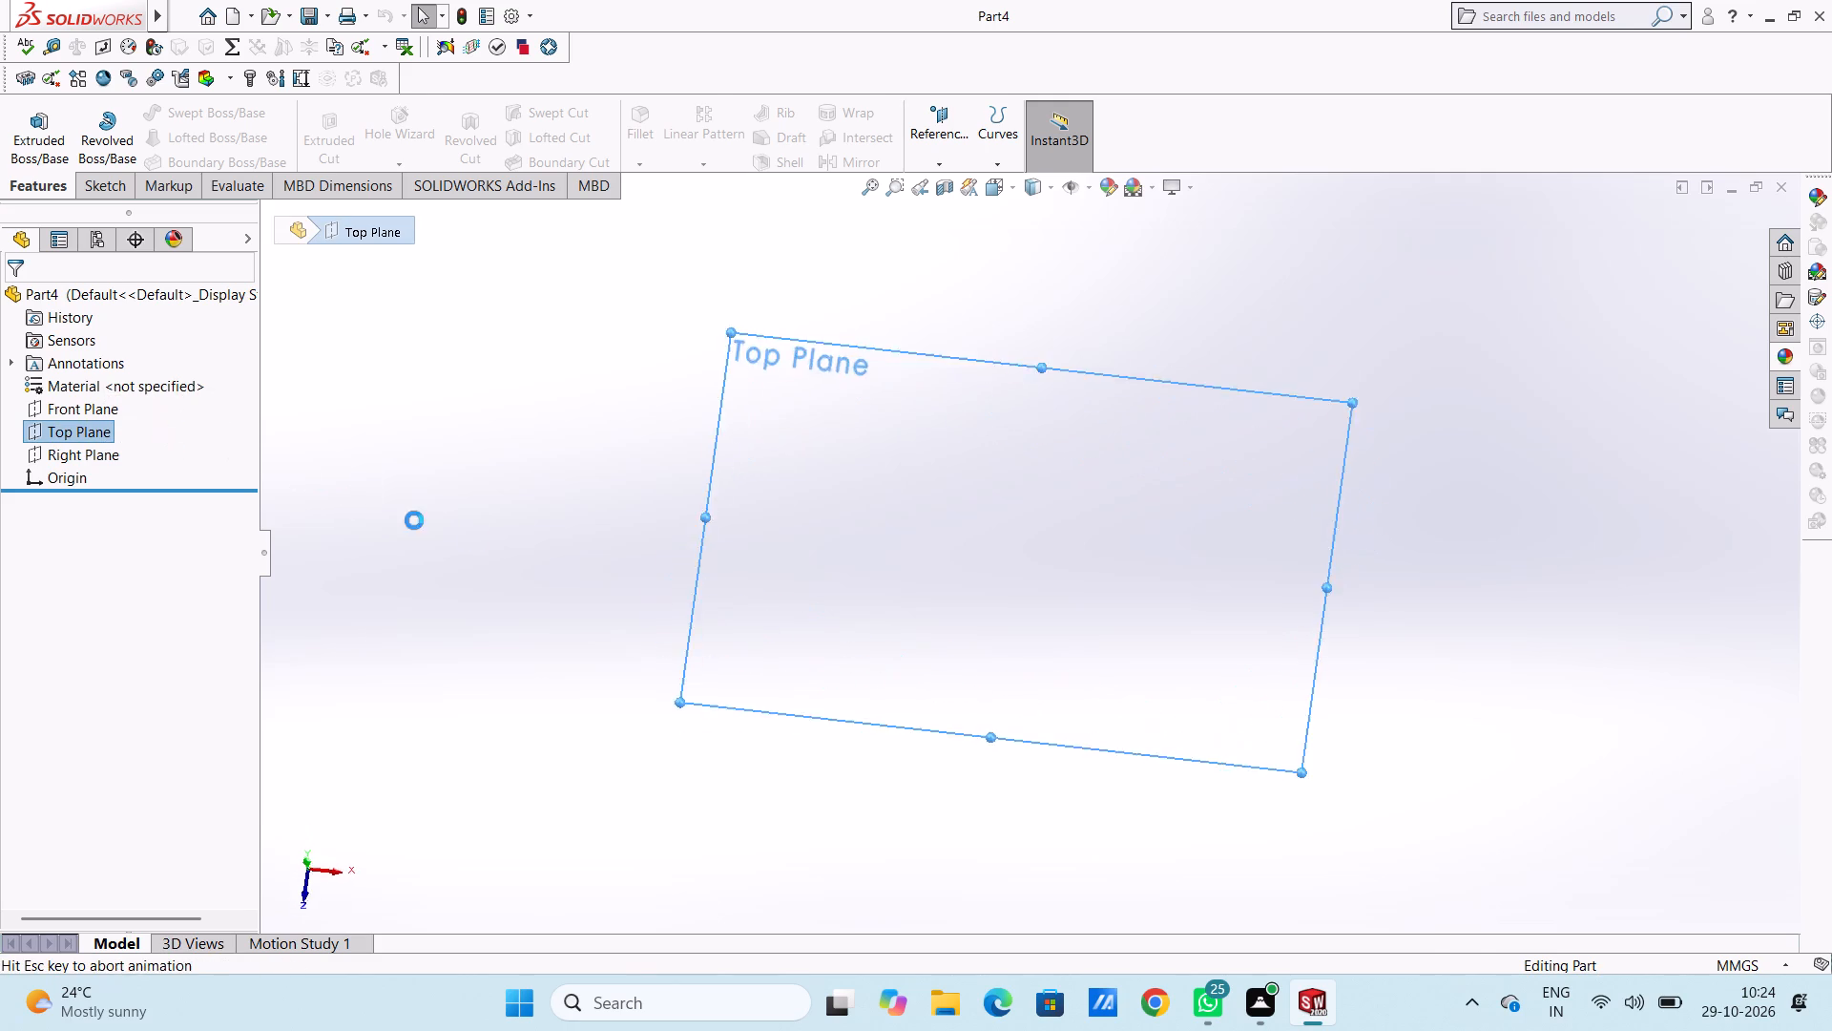
click(514, 555)
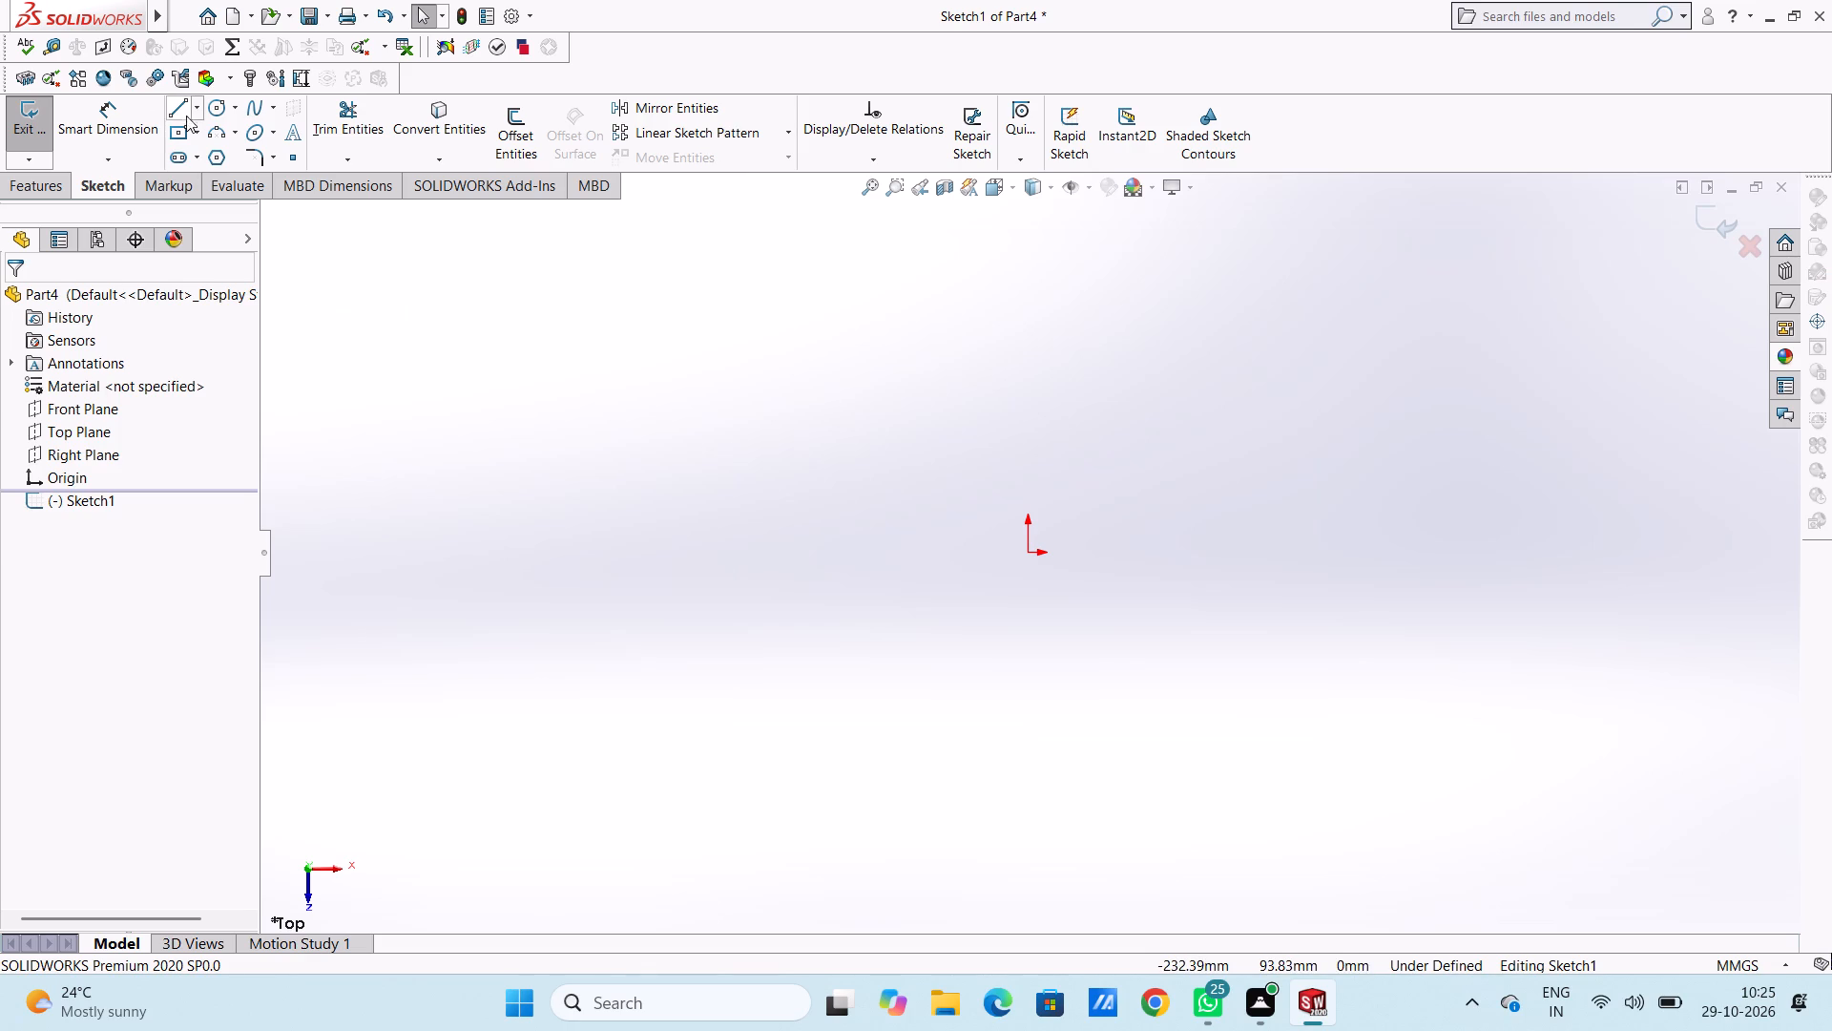
Sketch a circle centred on the origin with a radius of about 28 mm.
click(211, 113)
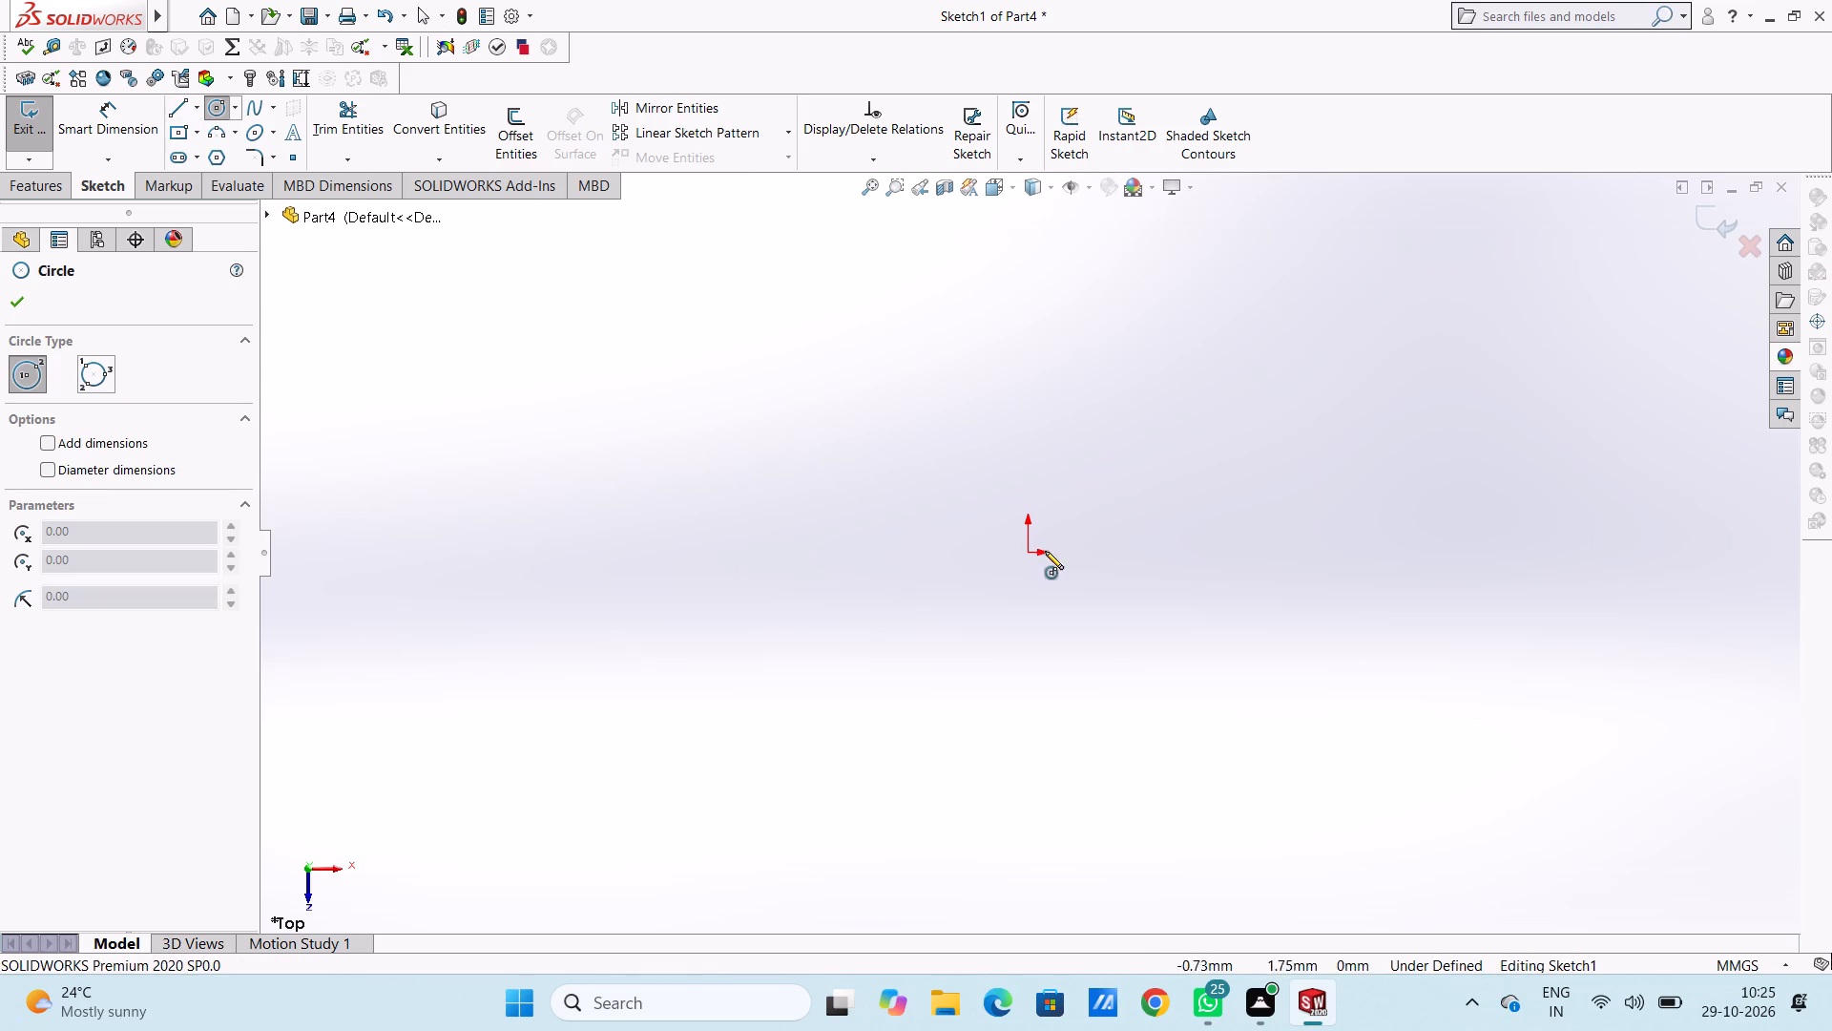
click(1024, 558)
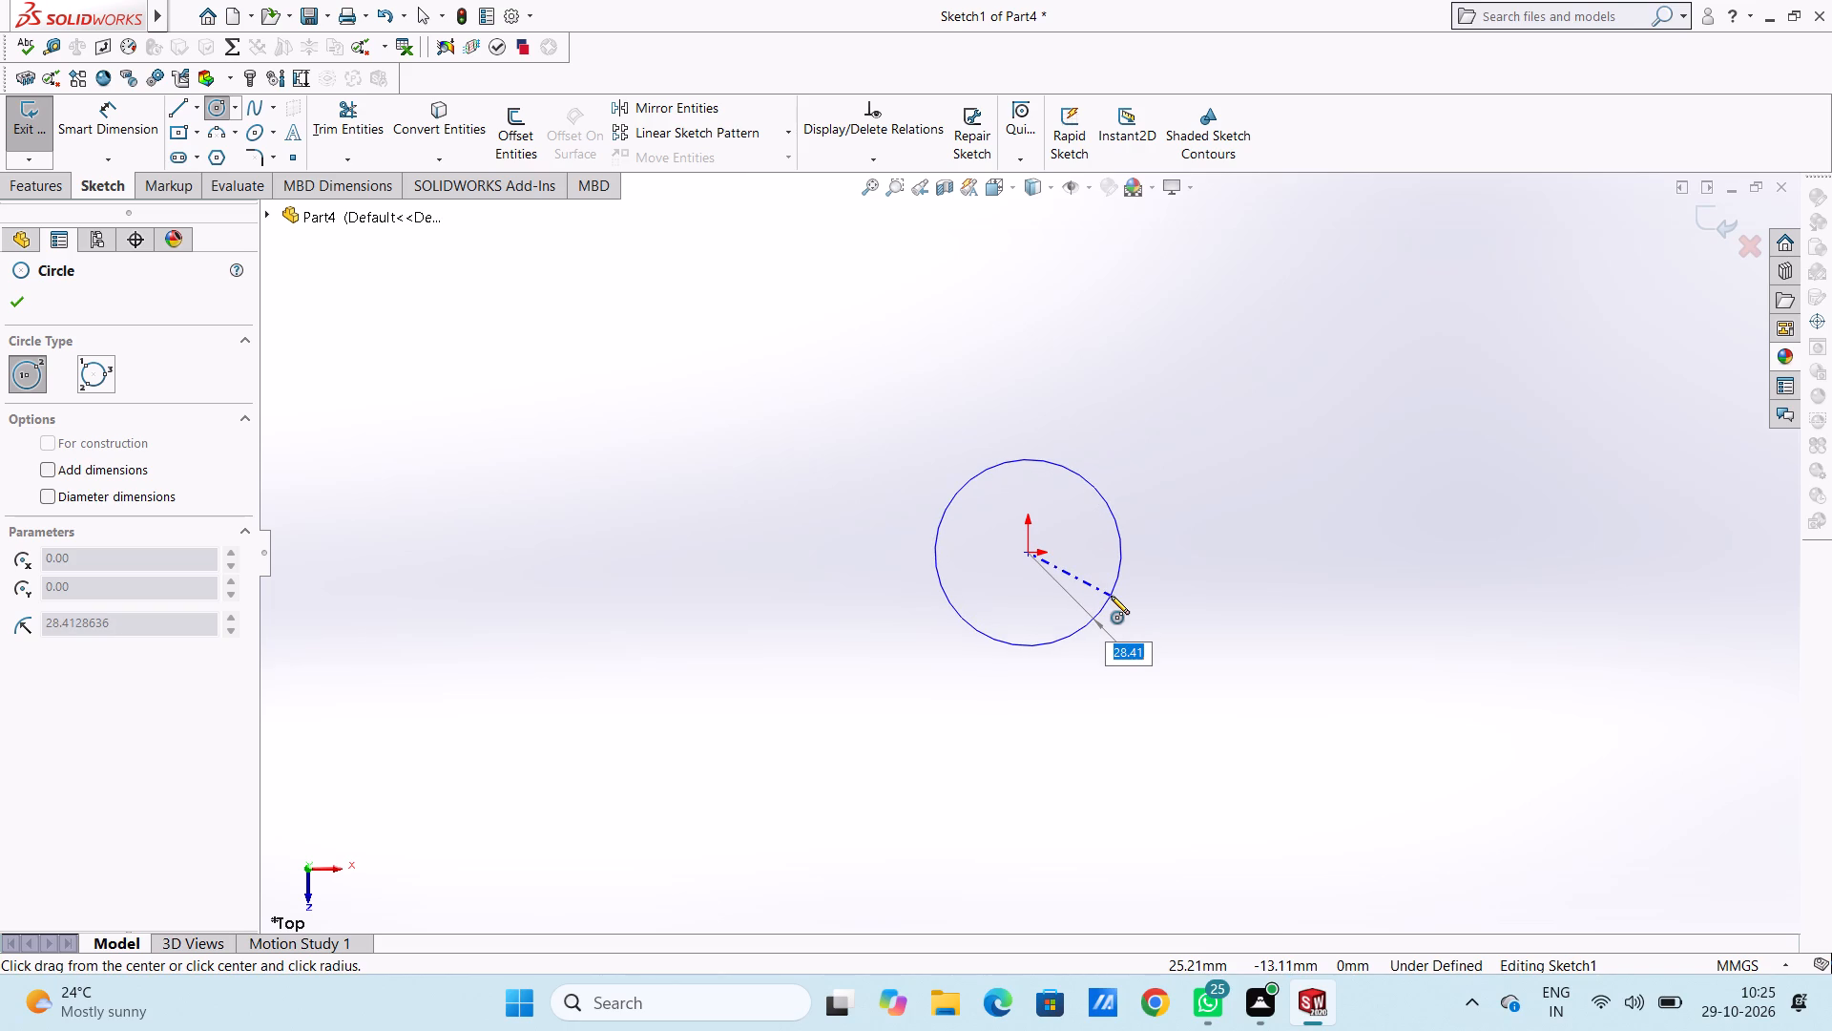
click(1111, 596)
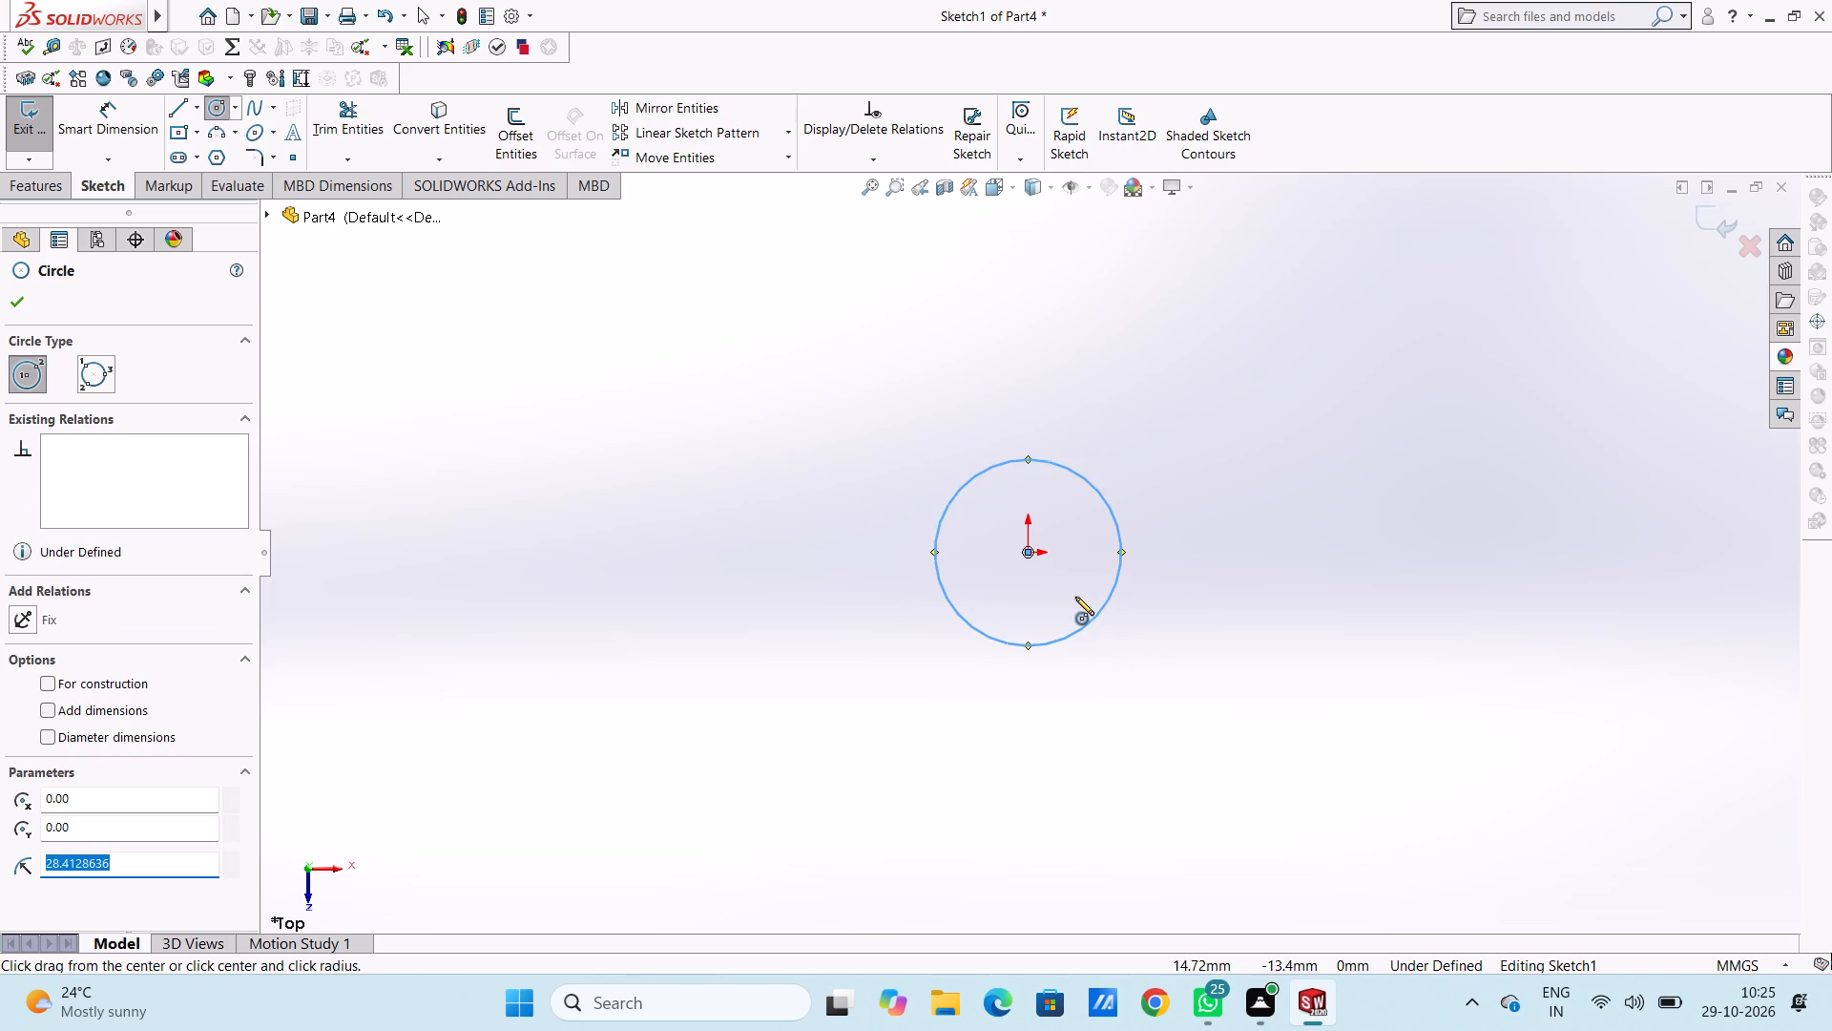
click(12, 303)
Dimension the circle's diameter as 62 mm and place the dimension text well clear of the circle.
click(135, 130)
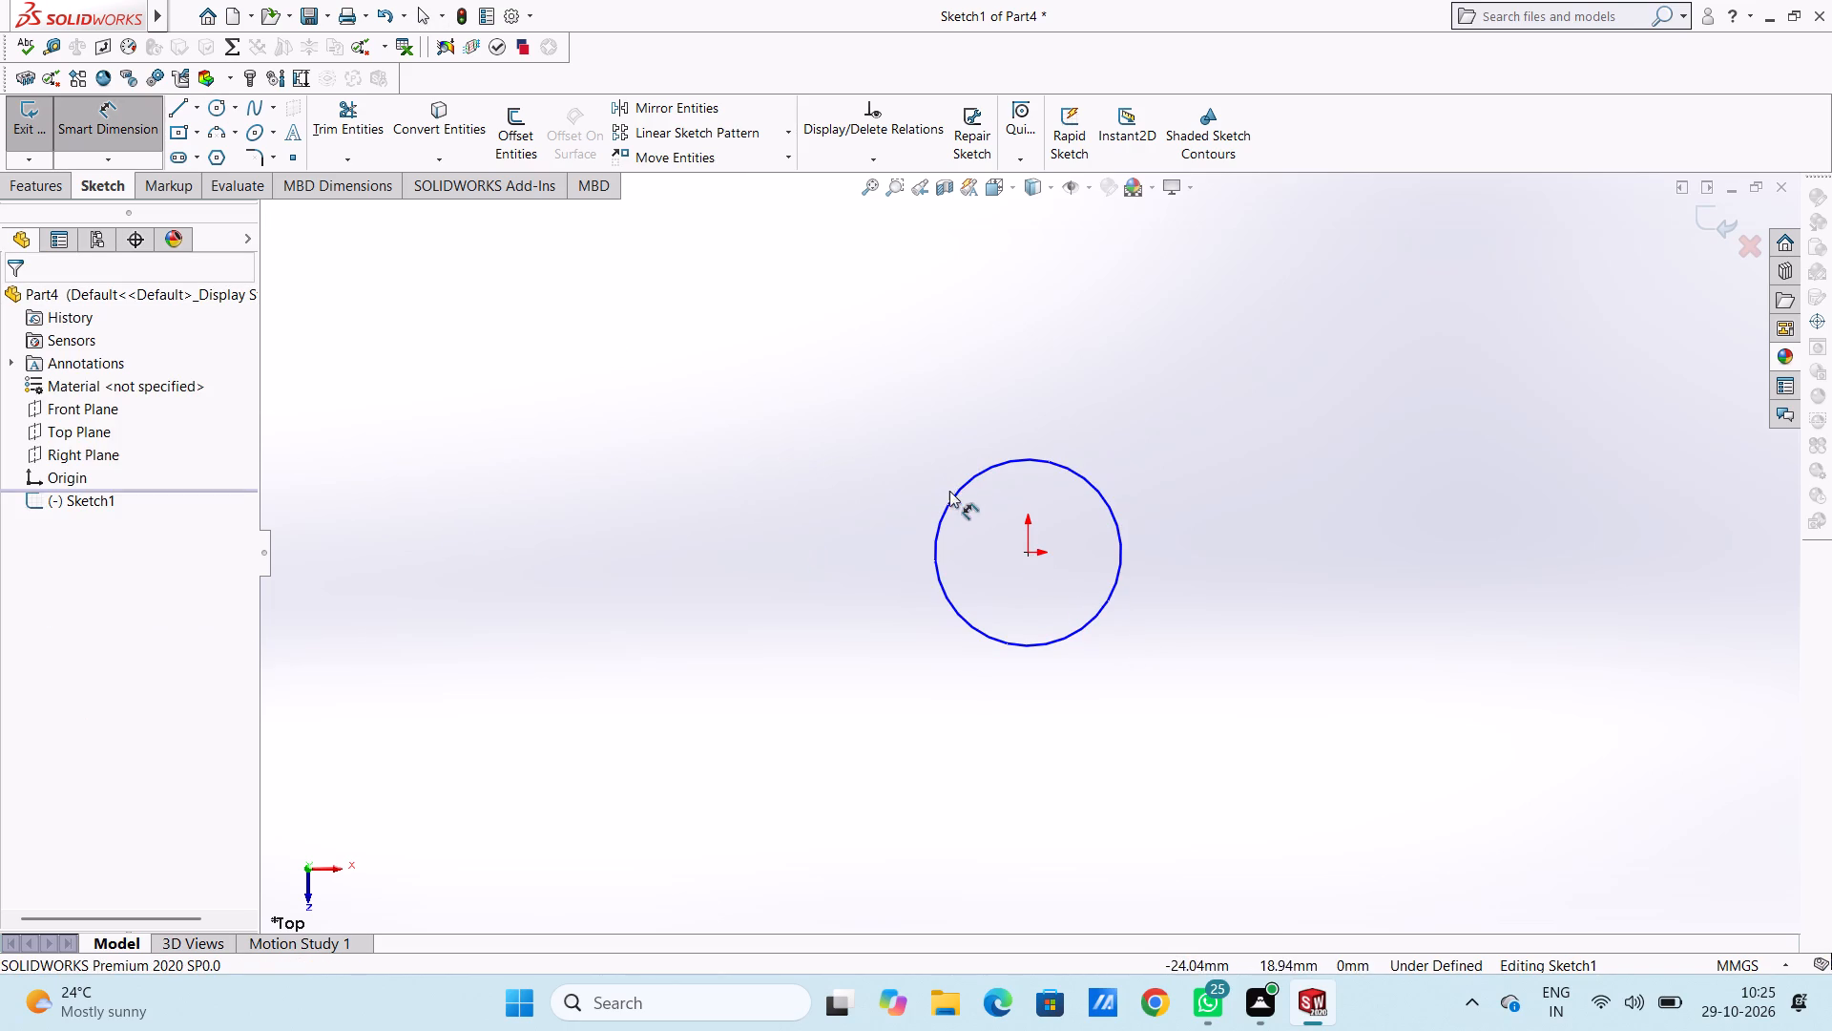
click(952, 494)
click(778, 368)
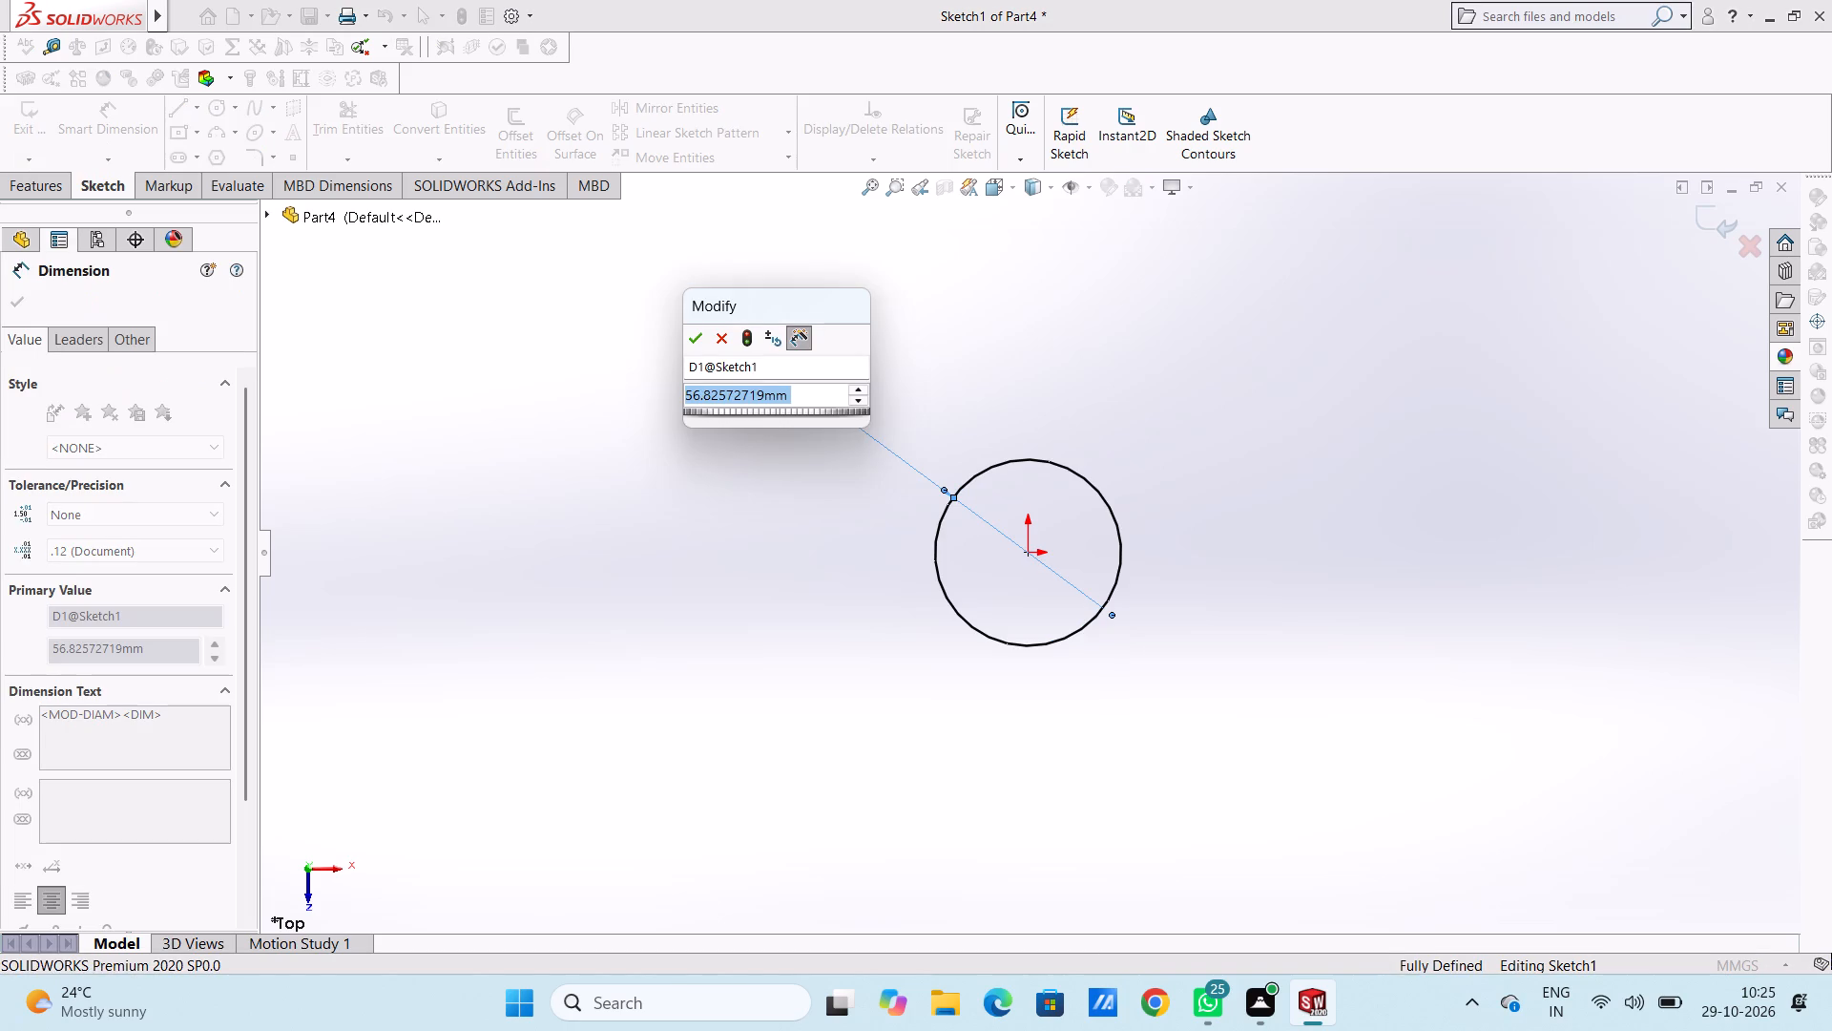
text(62)
key(Return)
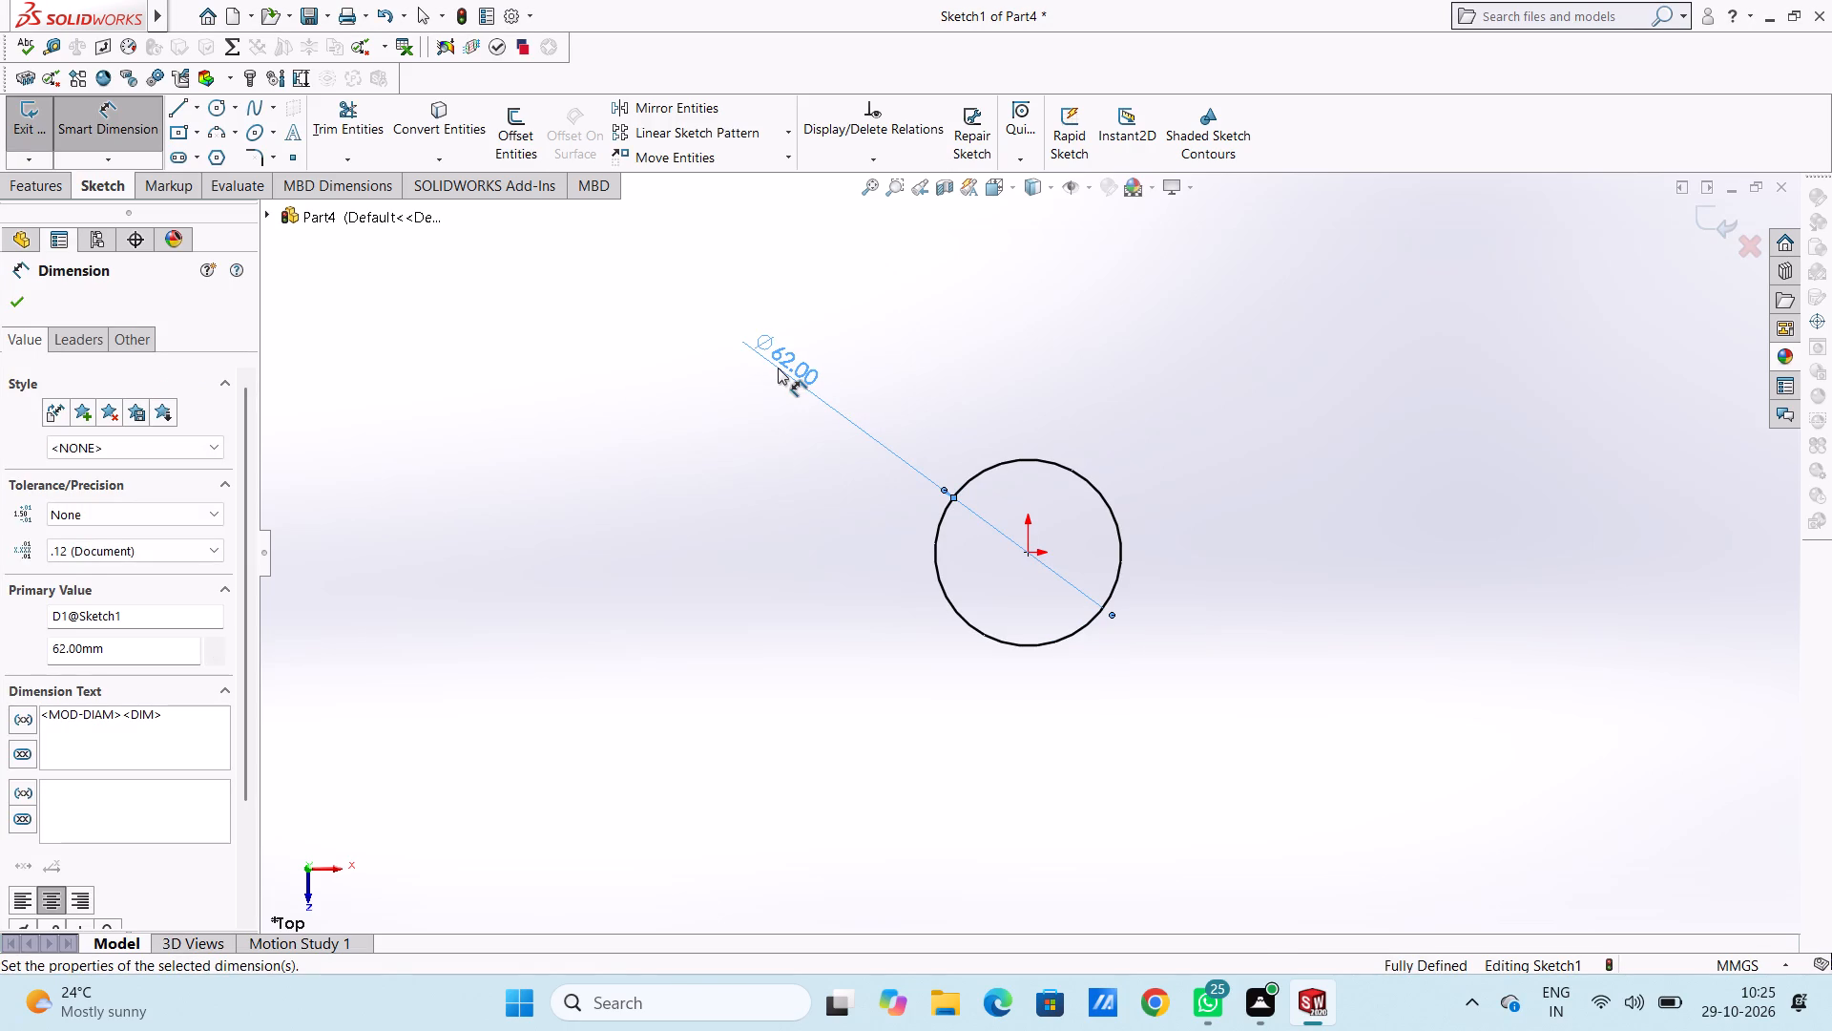
click(776, 512)
drag(775, 371, 646, 292)
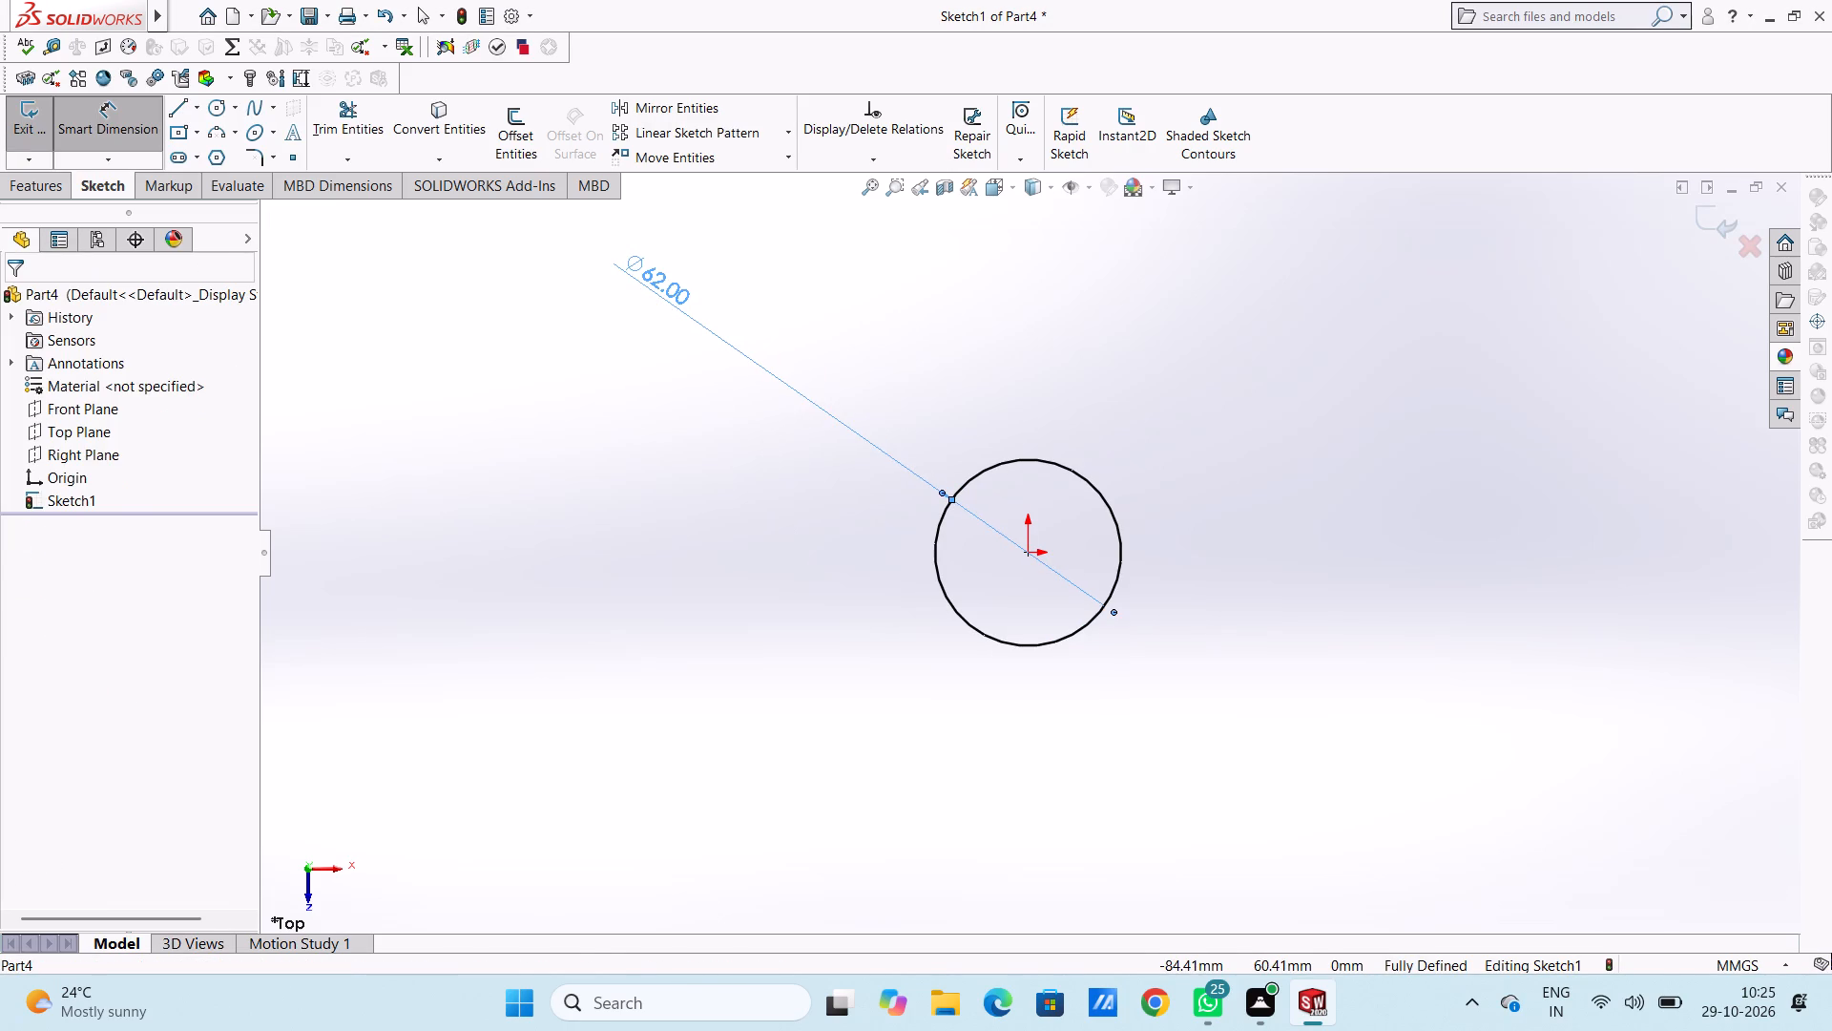
click(628, 429)
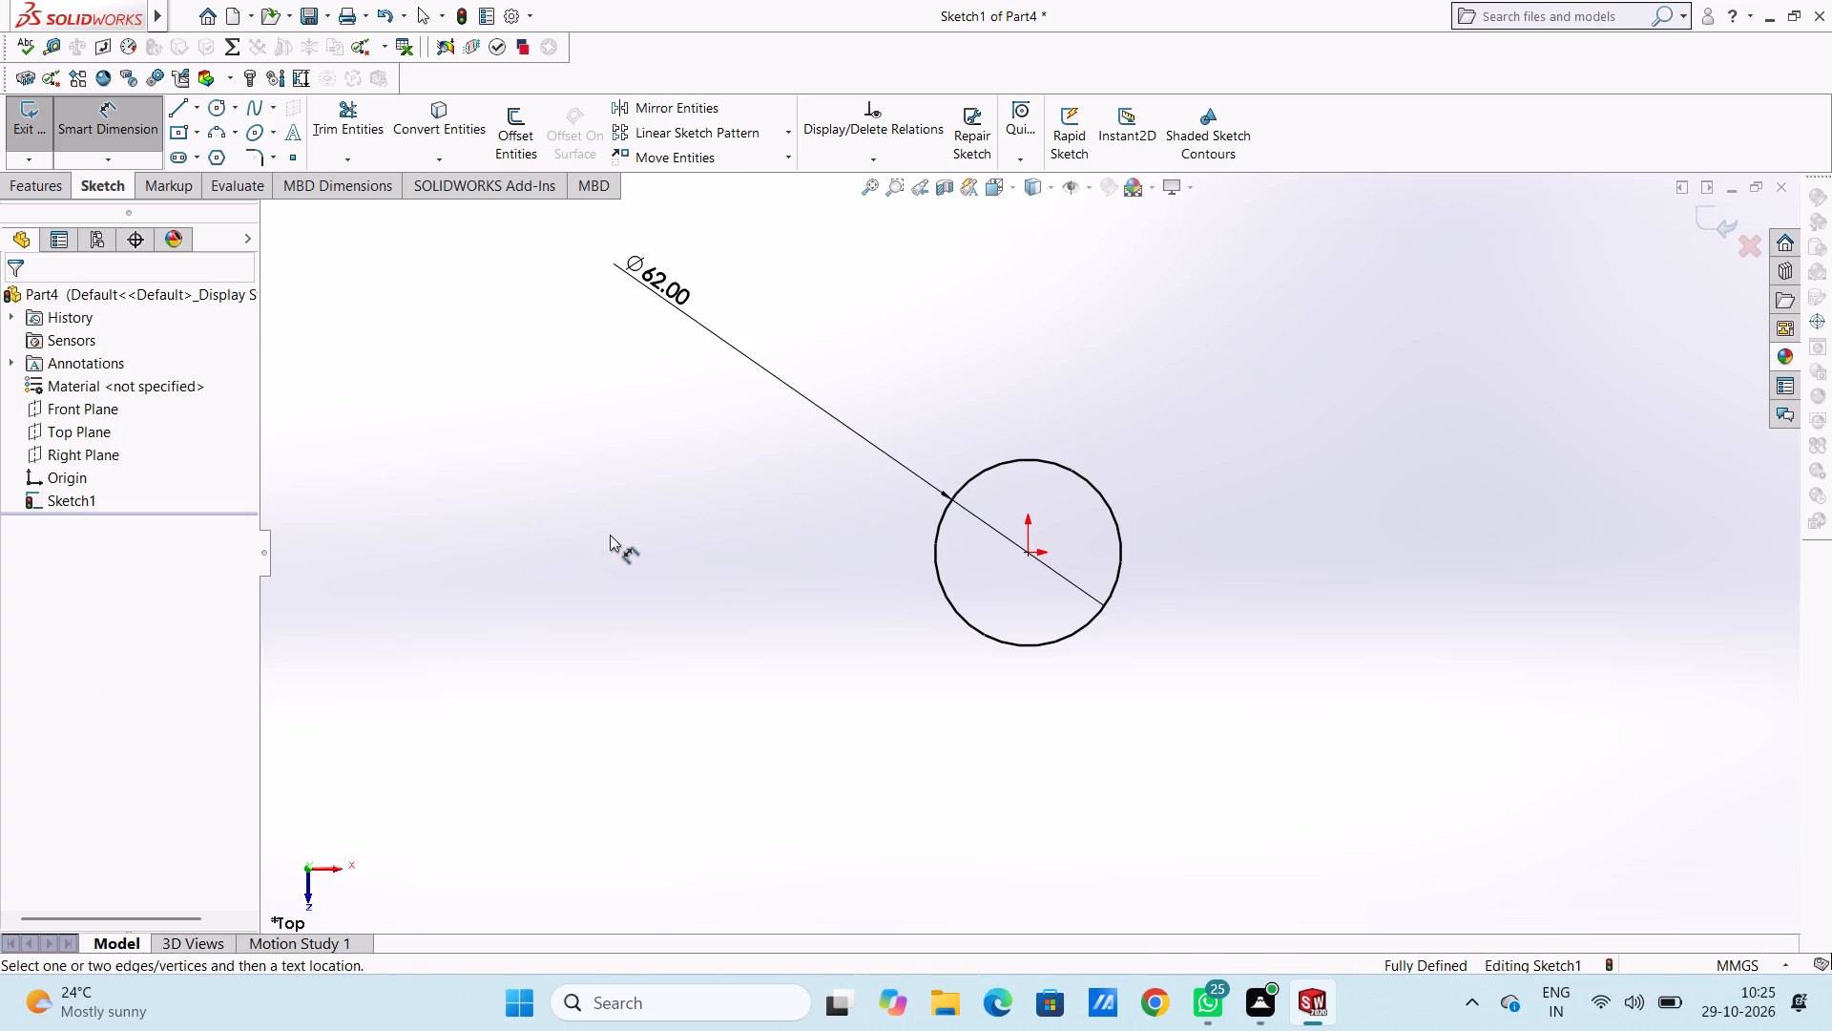
Sketch a larger concentric circle centred on the origin with a radius of about 81 mm.
click(219, 108)
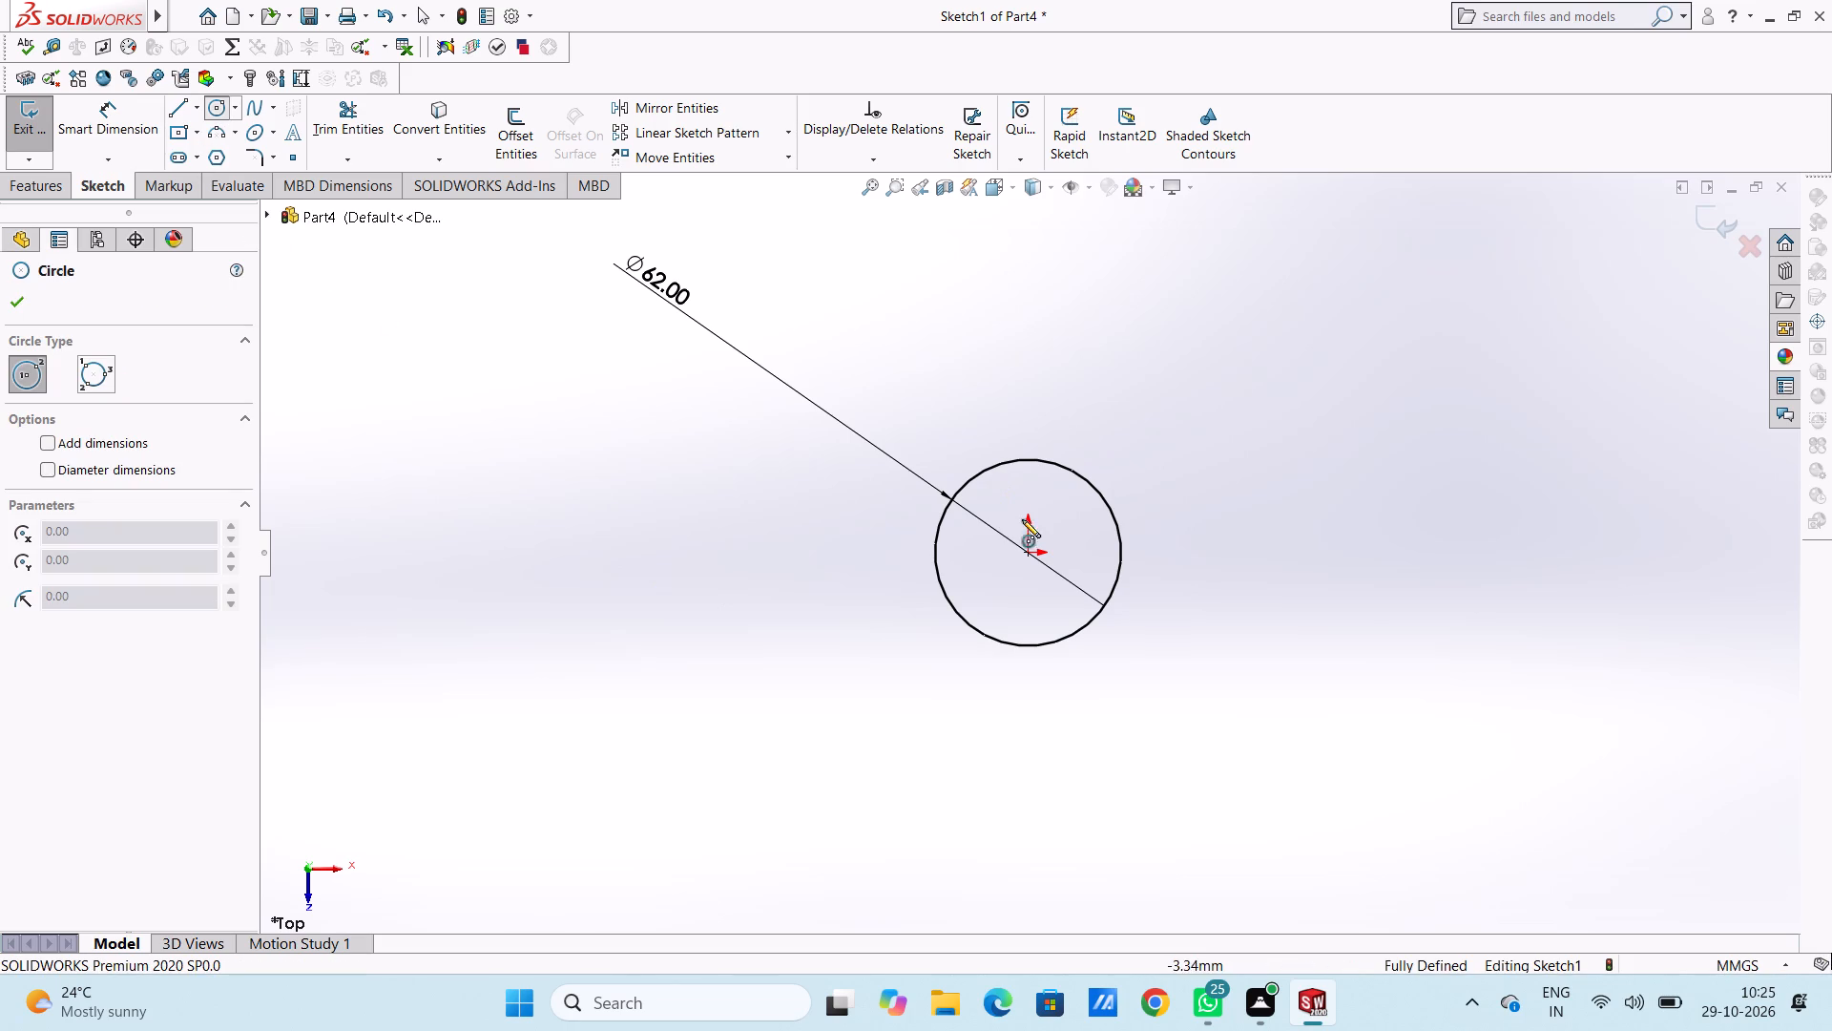
click(1030, 556)
click(1249, 453)
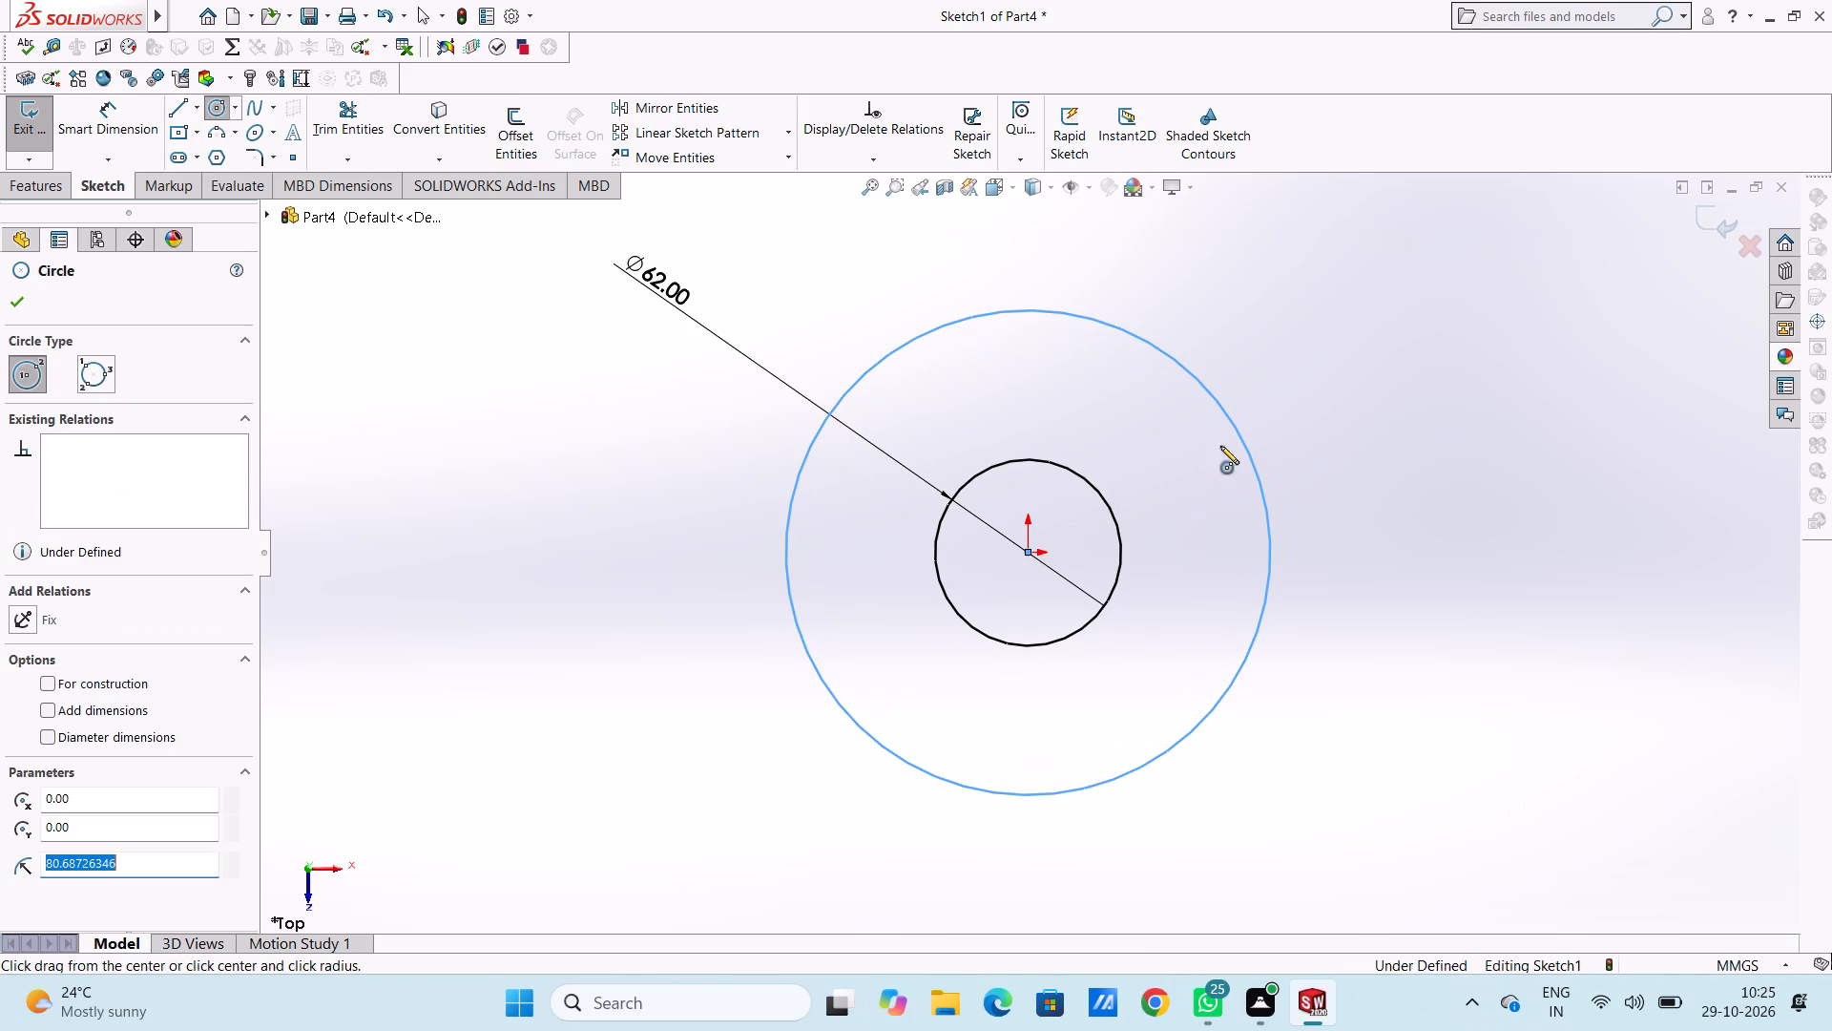
click(17, 291)
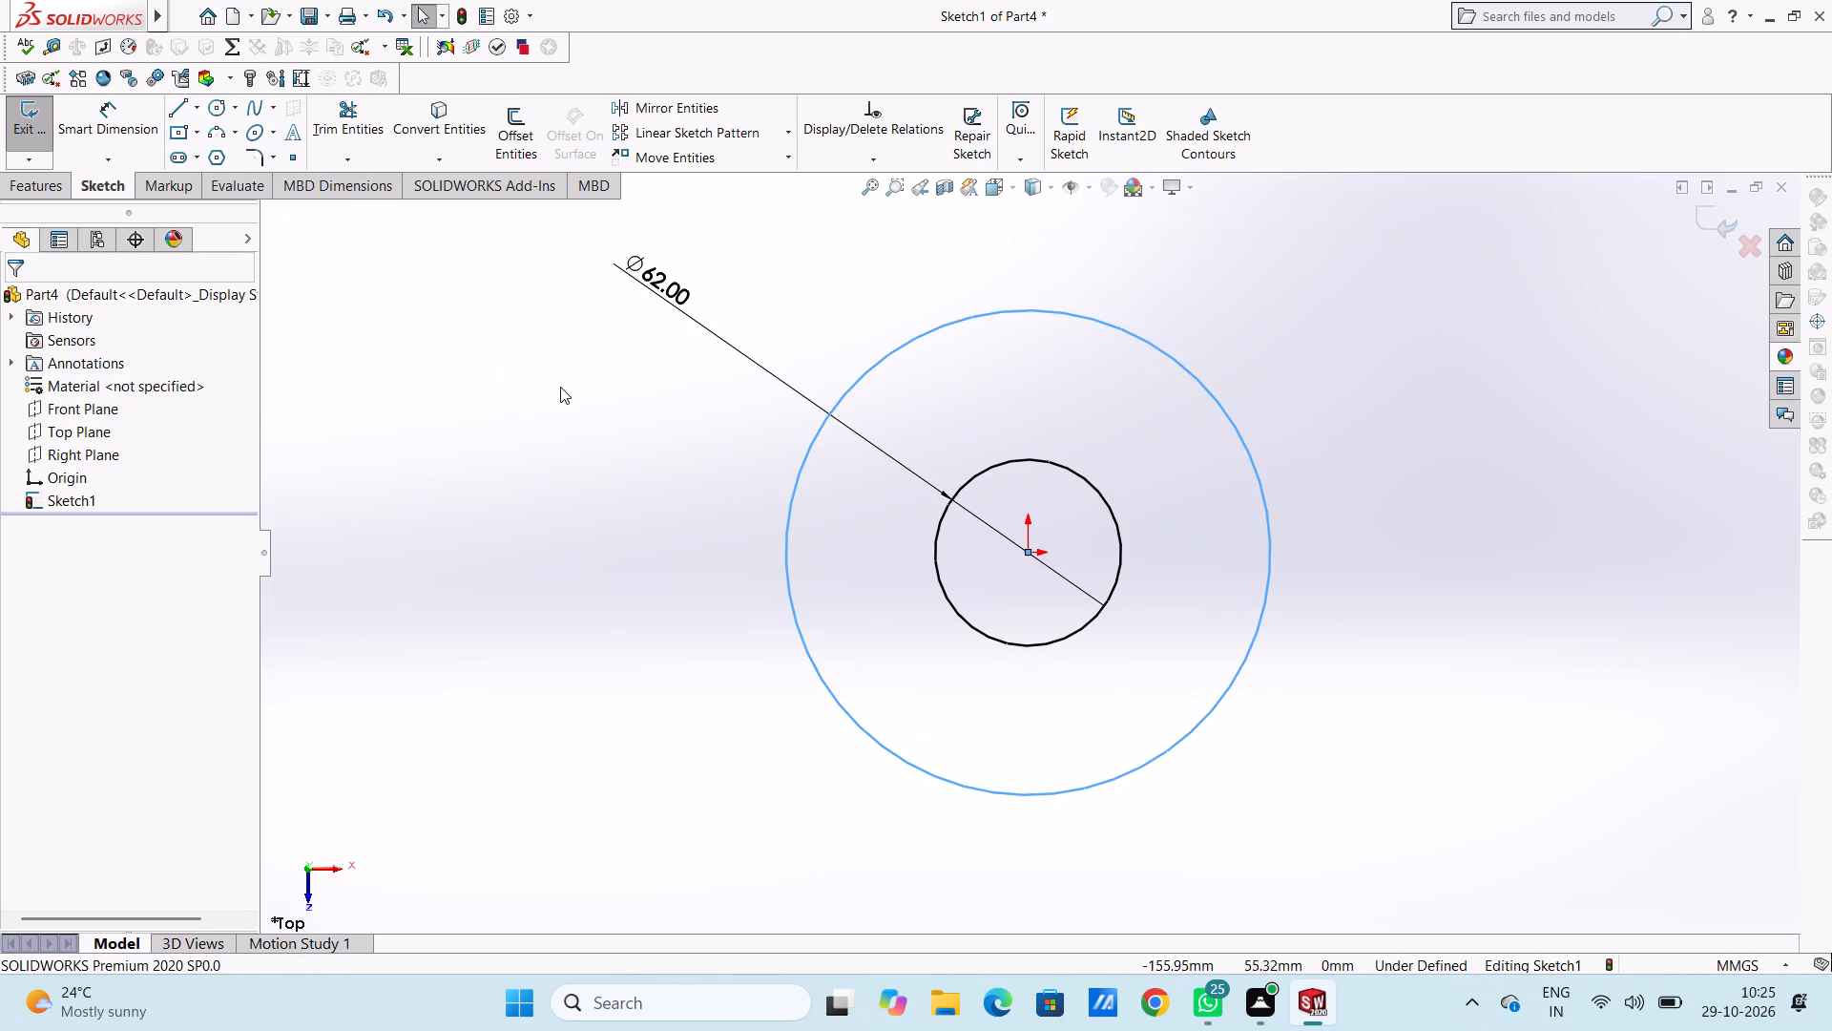
click(560, 387)
Dimension the outer circle's diameter as 145 mm.
drag(127, 121, 135, 130)
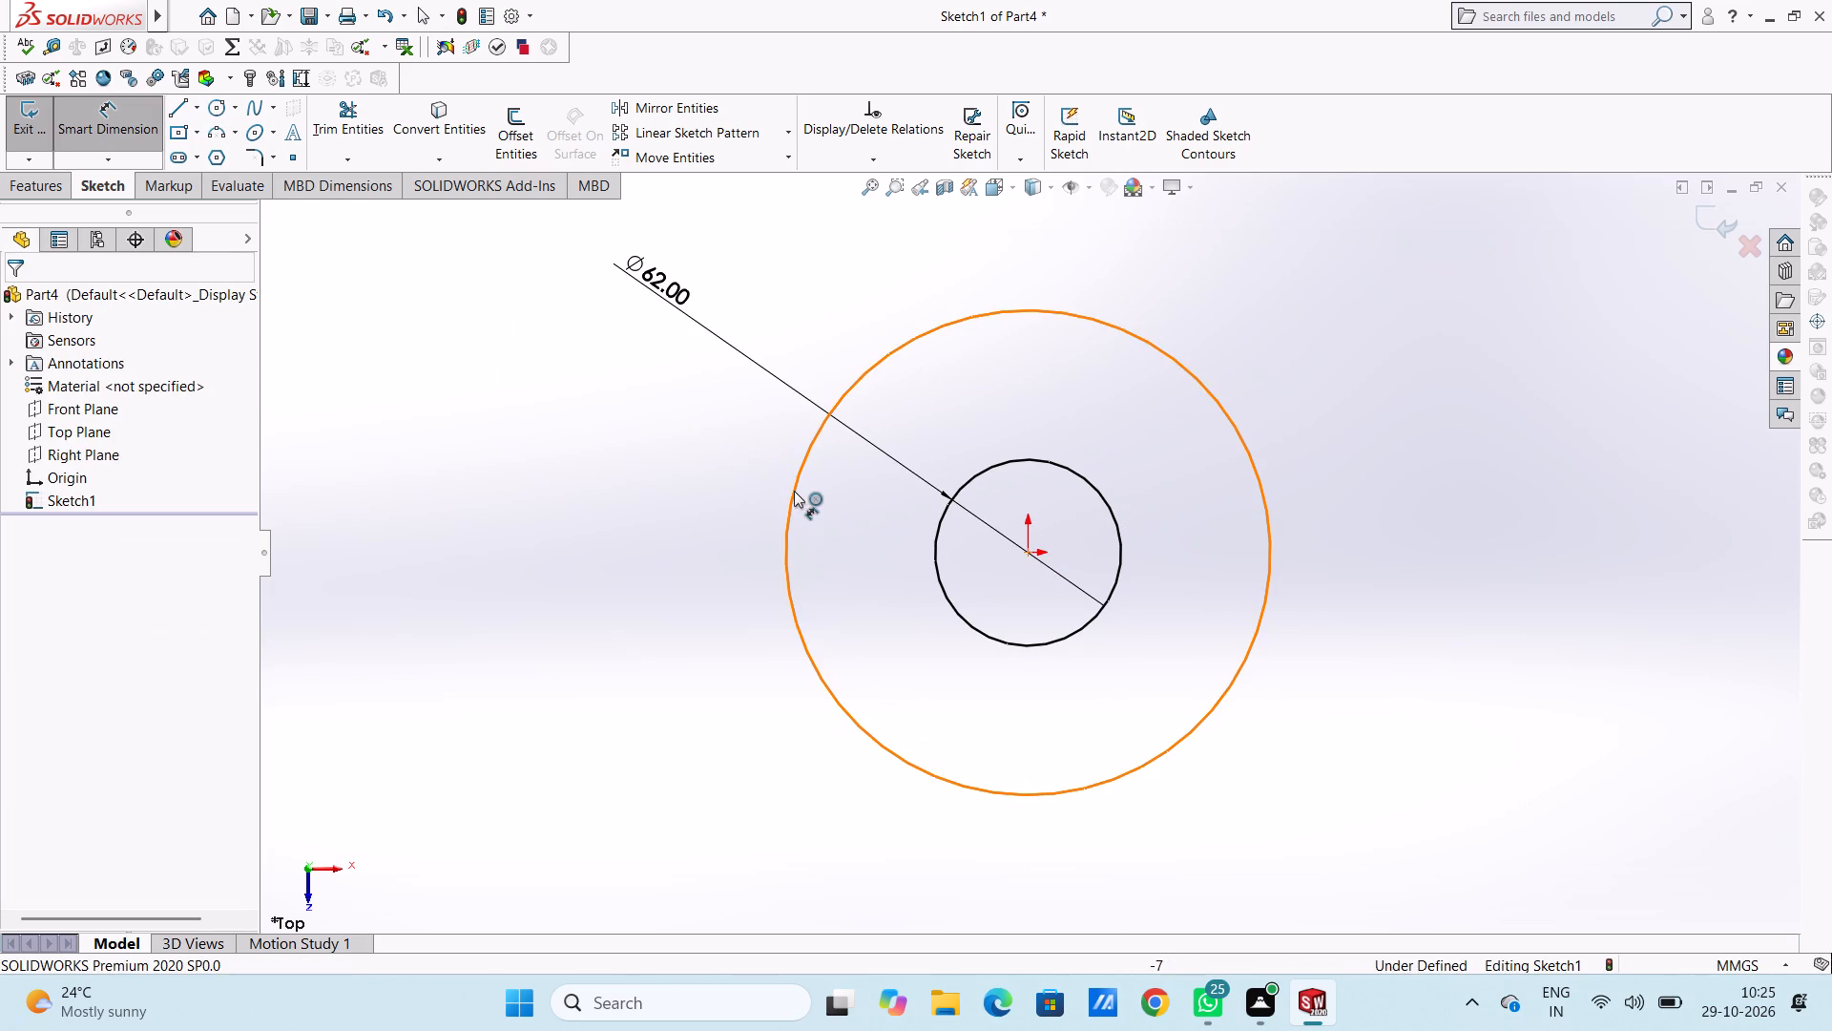
click(794, 491)
click(489, 845)
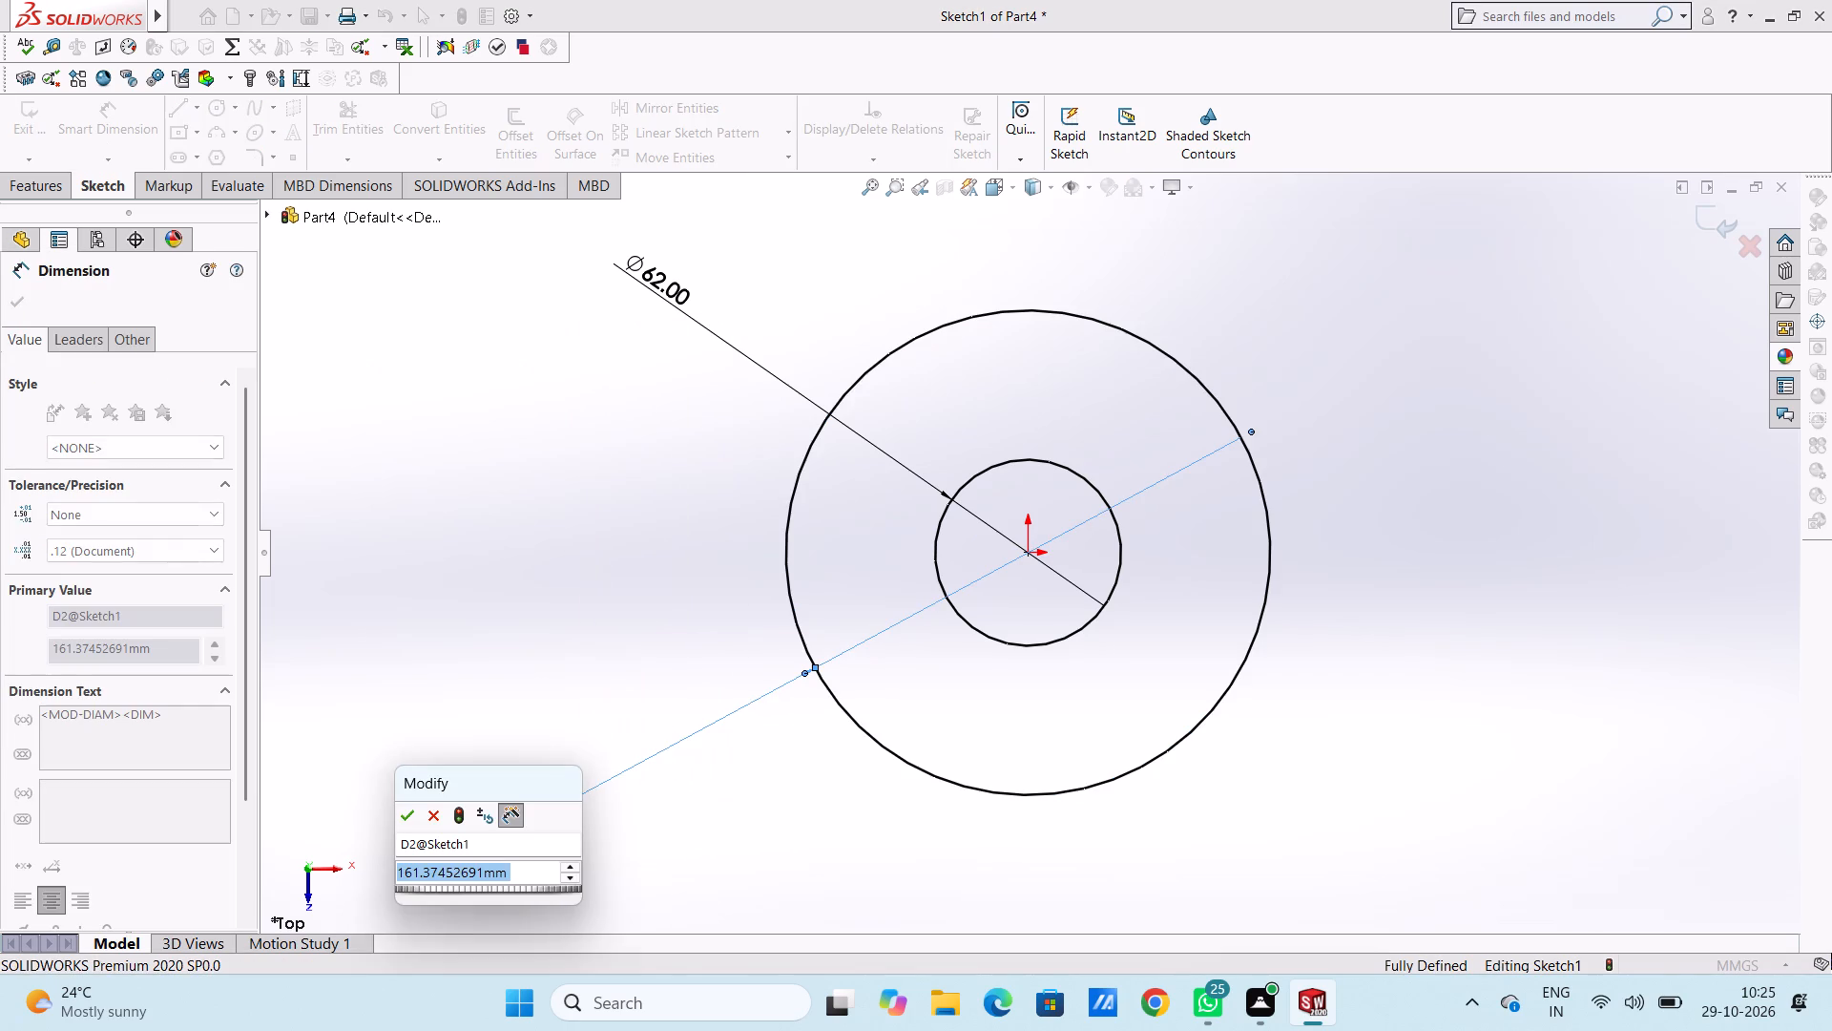
text(145)
key(Return)
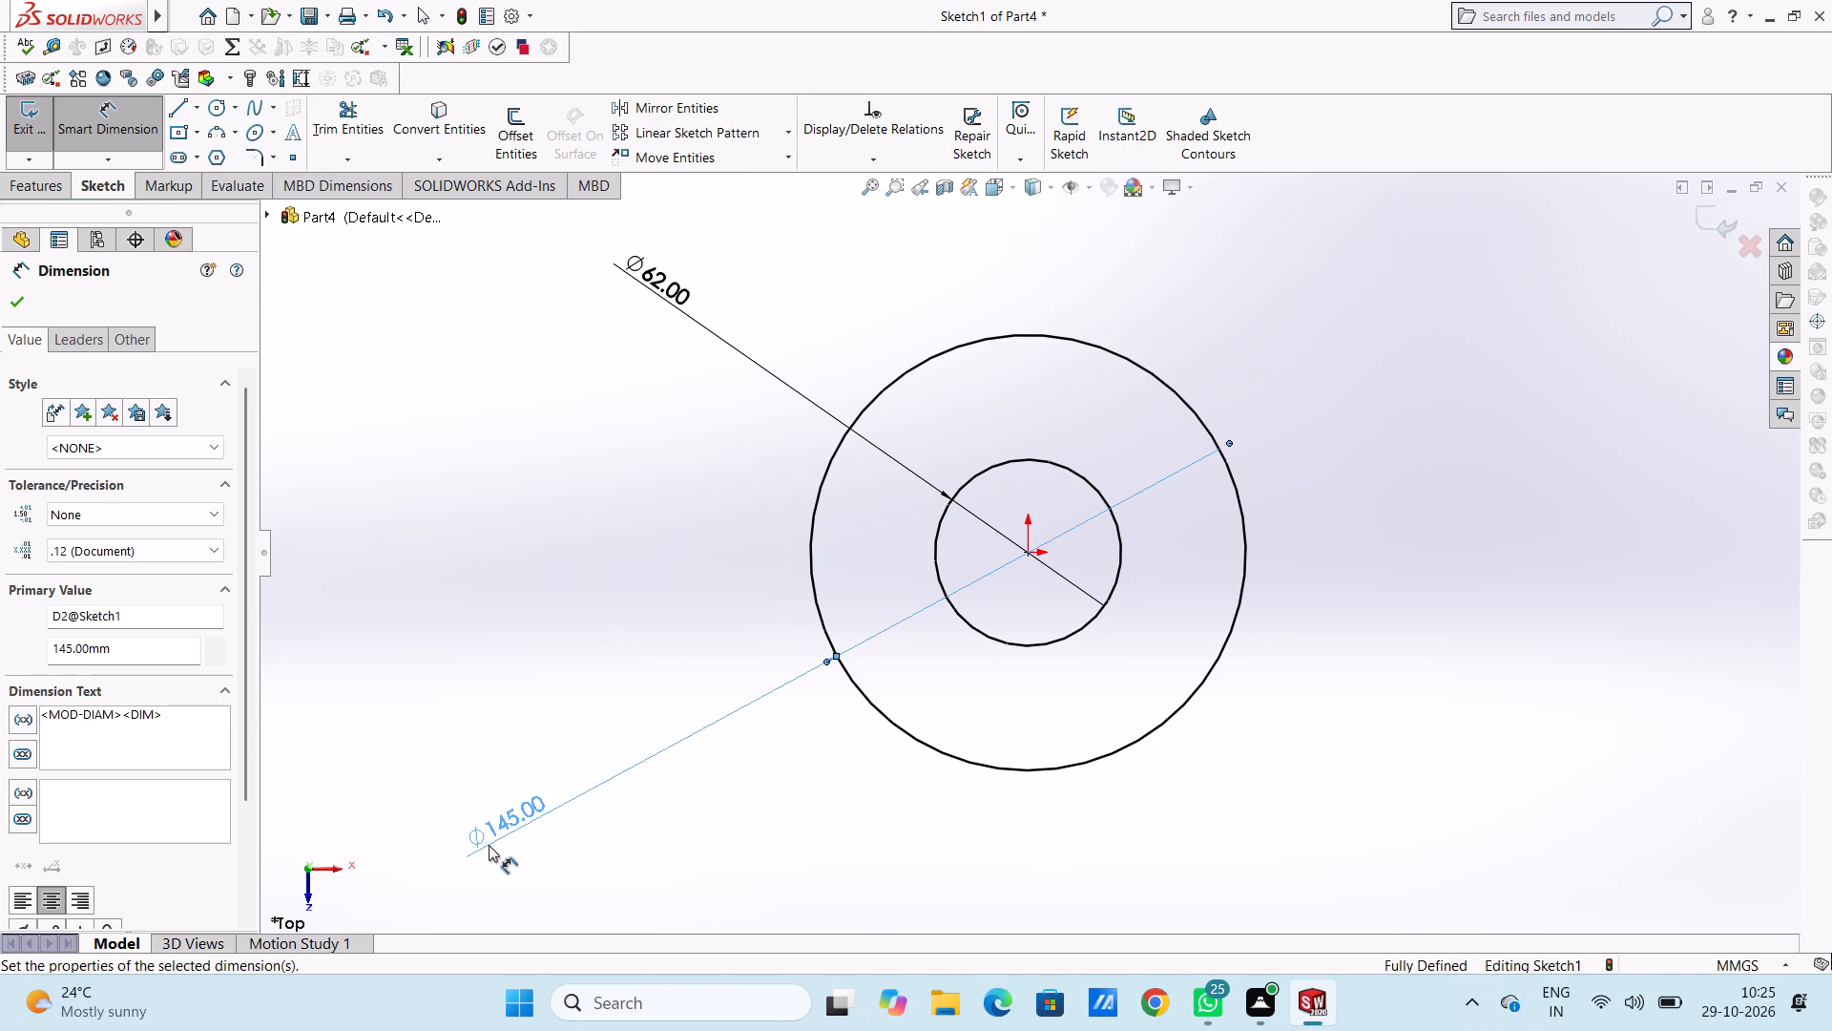
click(564, 582)
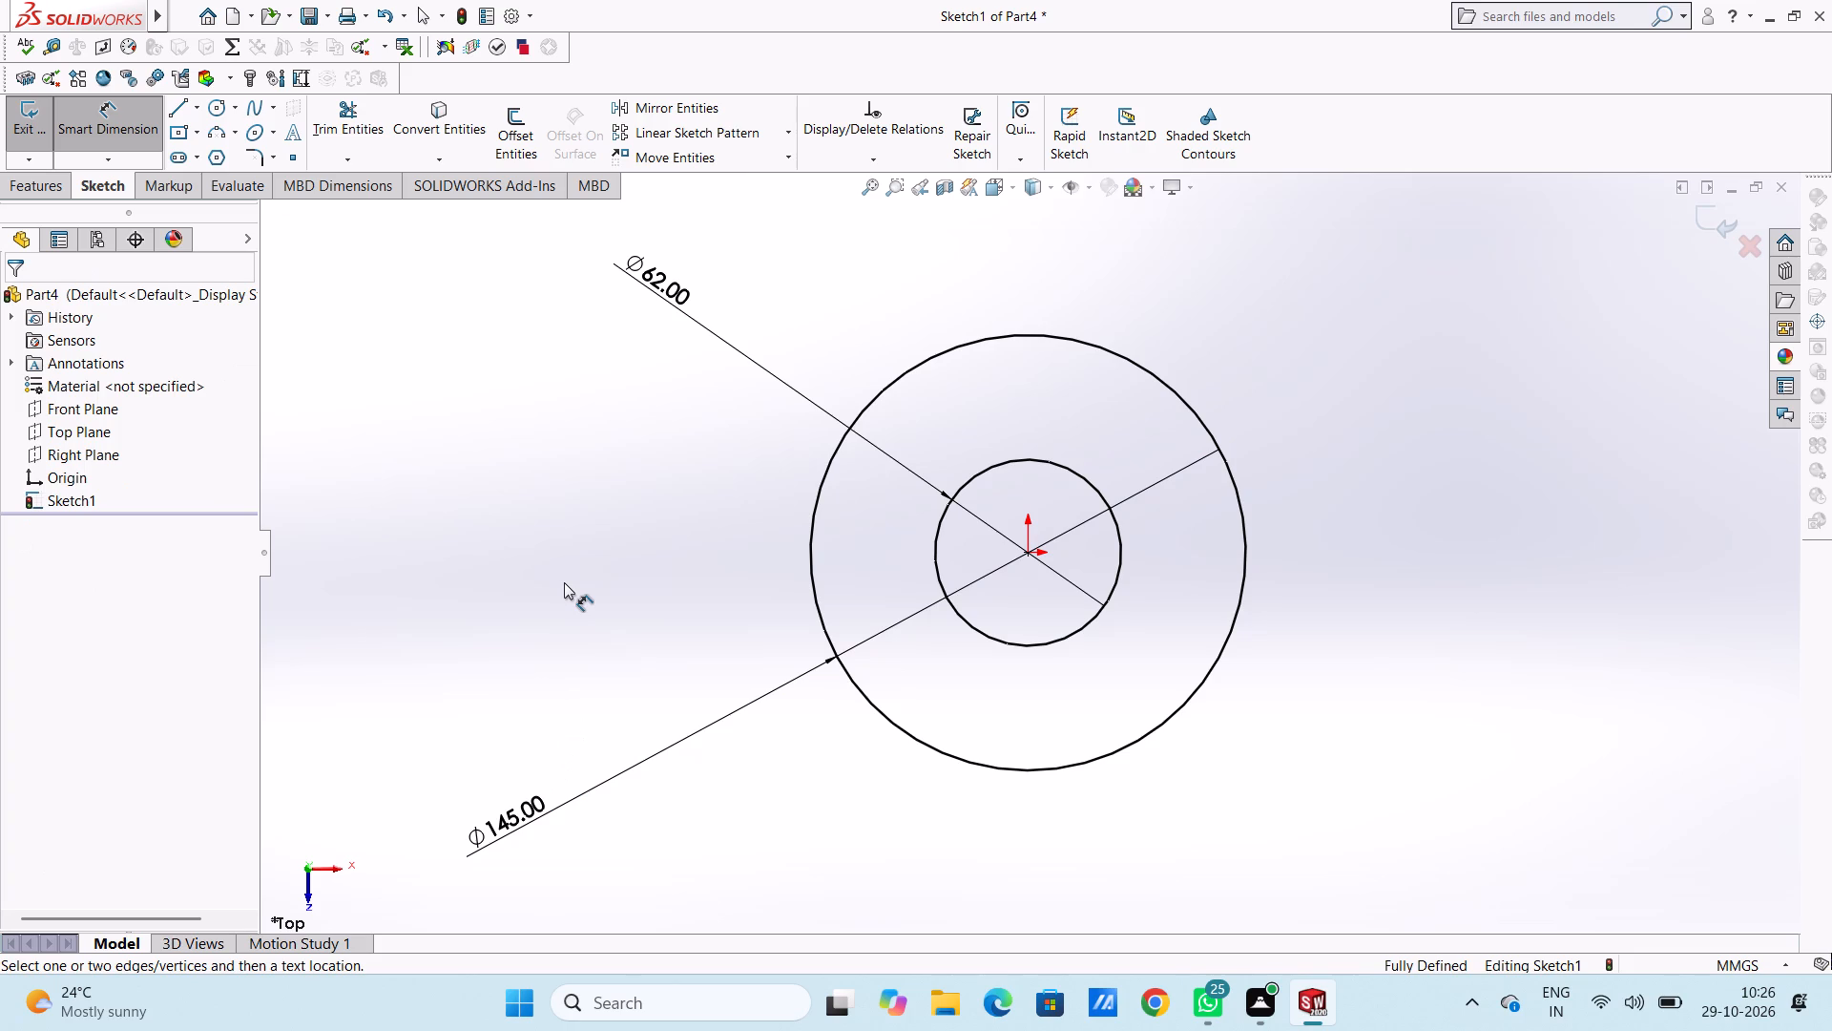
Sketch a vertical line from the top quadrant point of the outer circle to the origin.
click(177, 112)
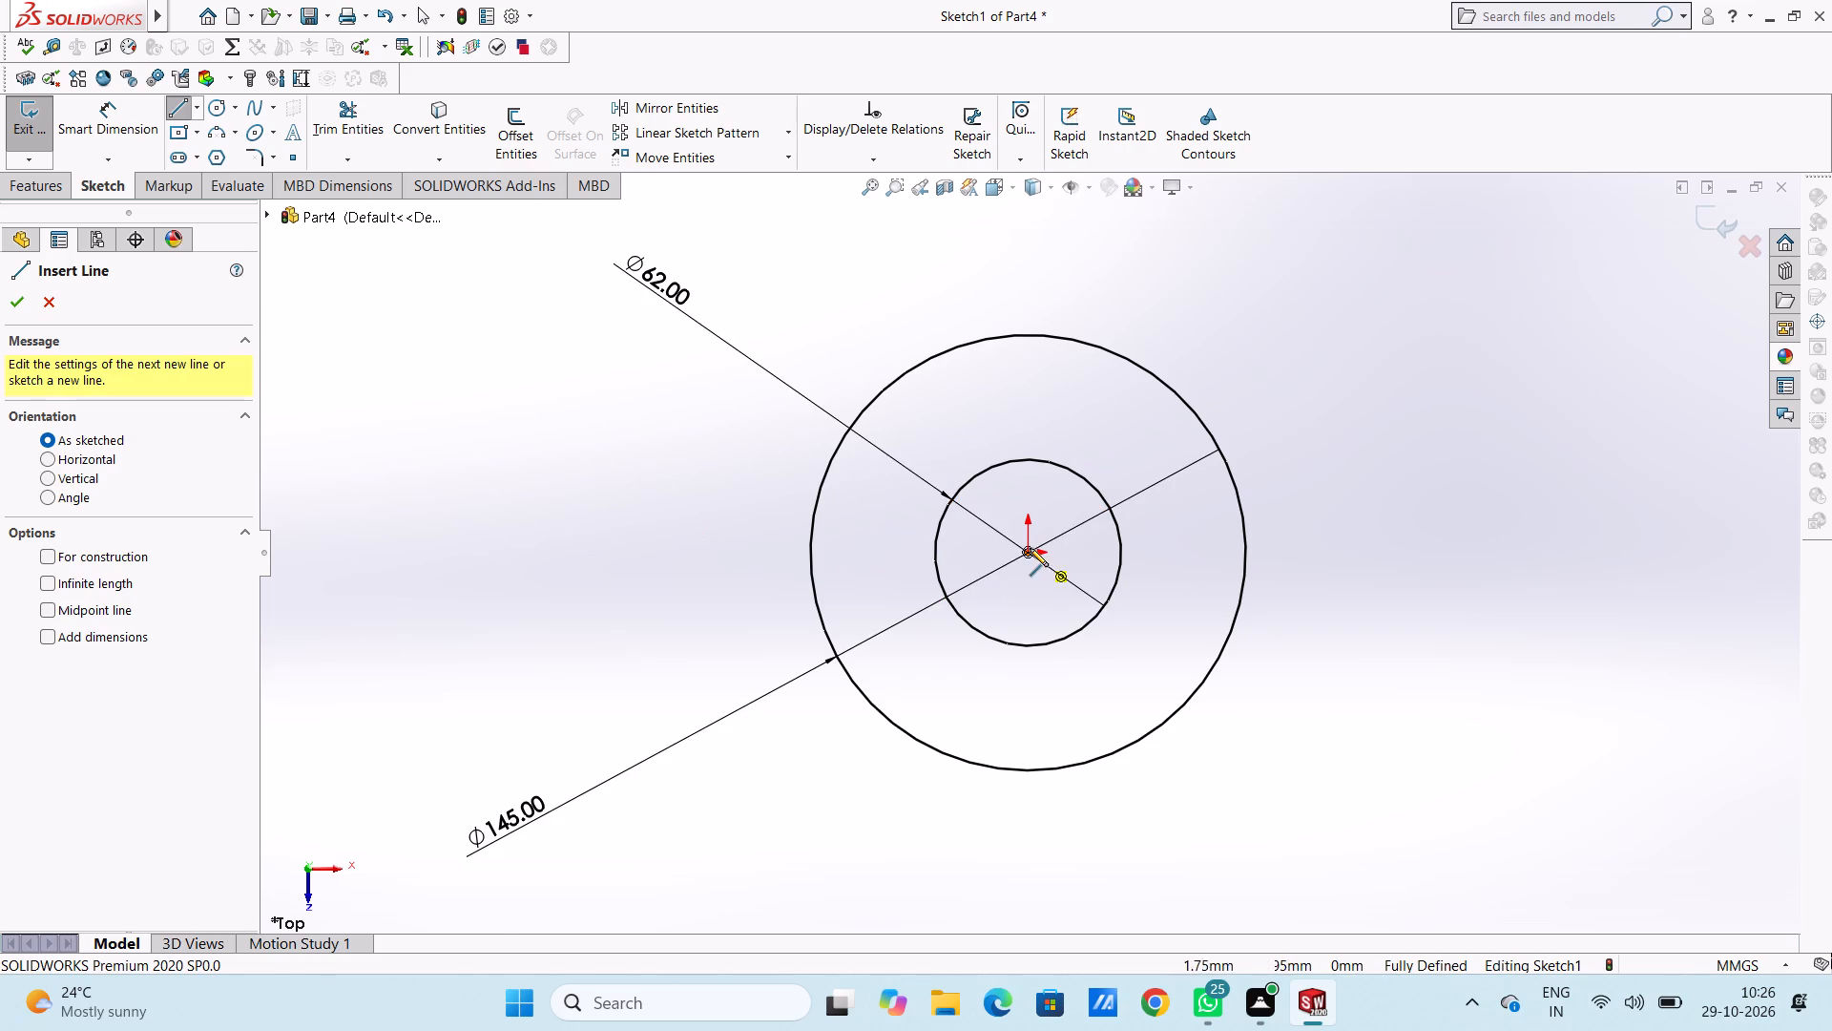
click(1027, 333)
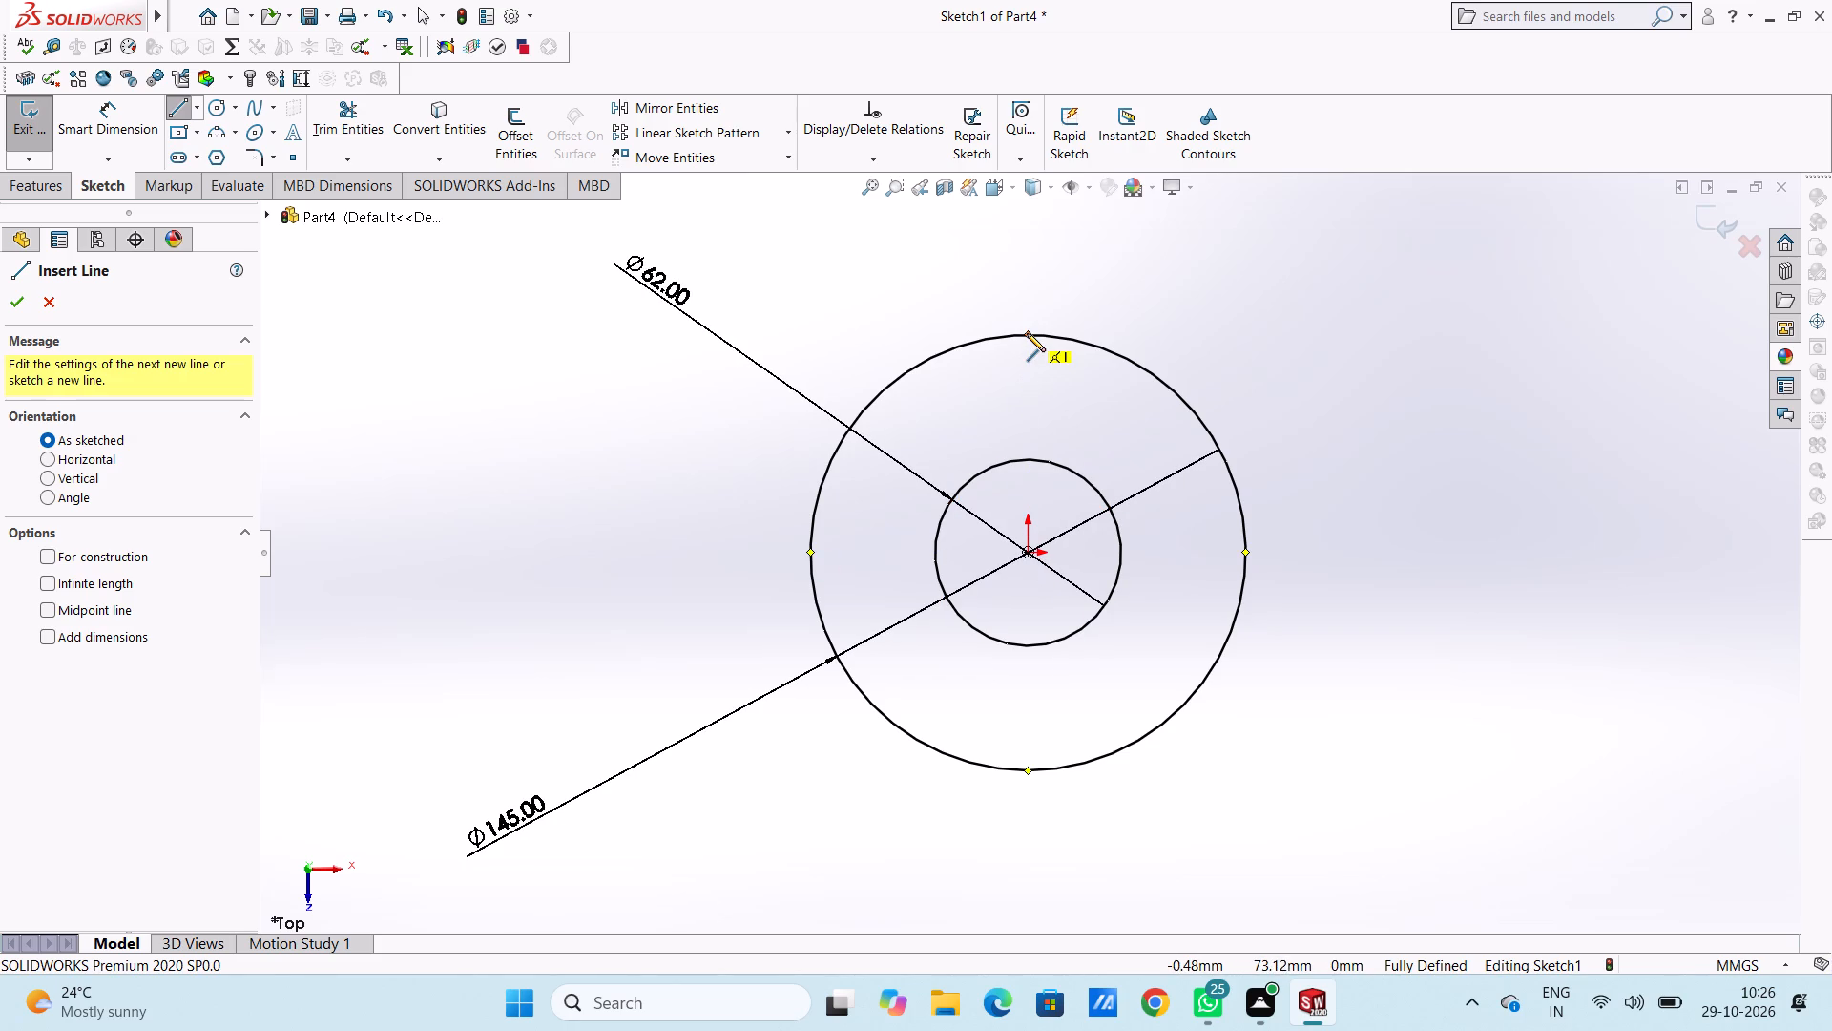
click(1029, 552)
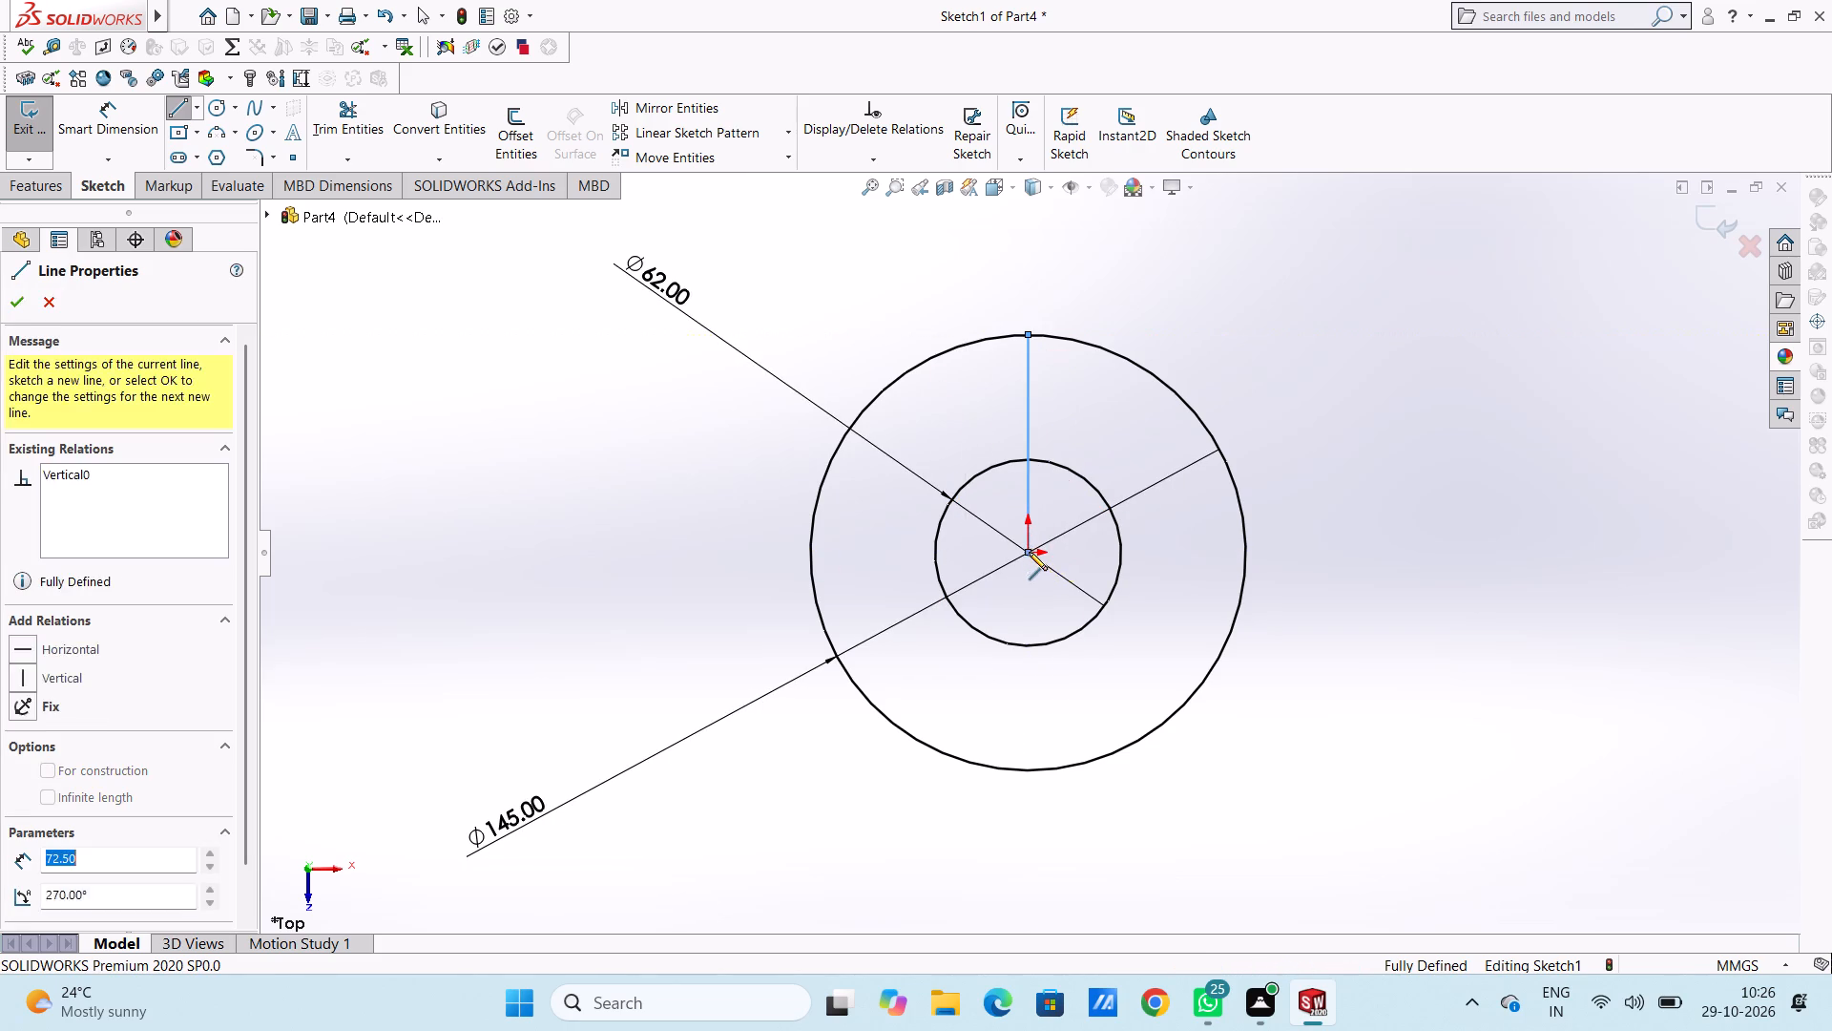
right_click(587, 373)
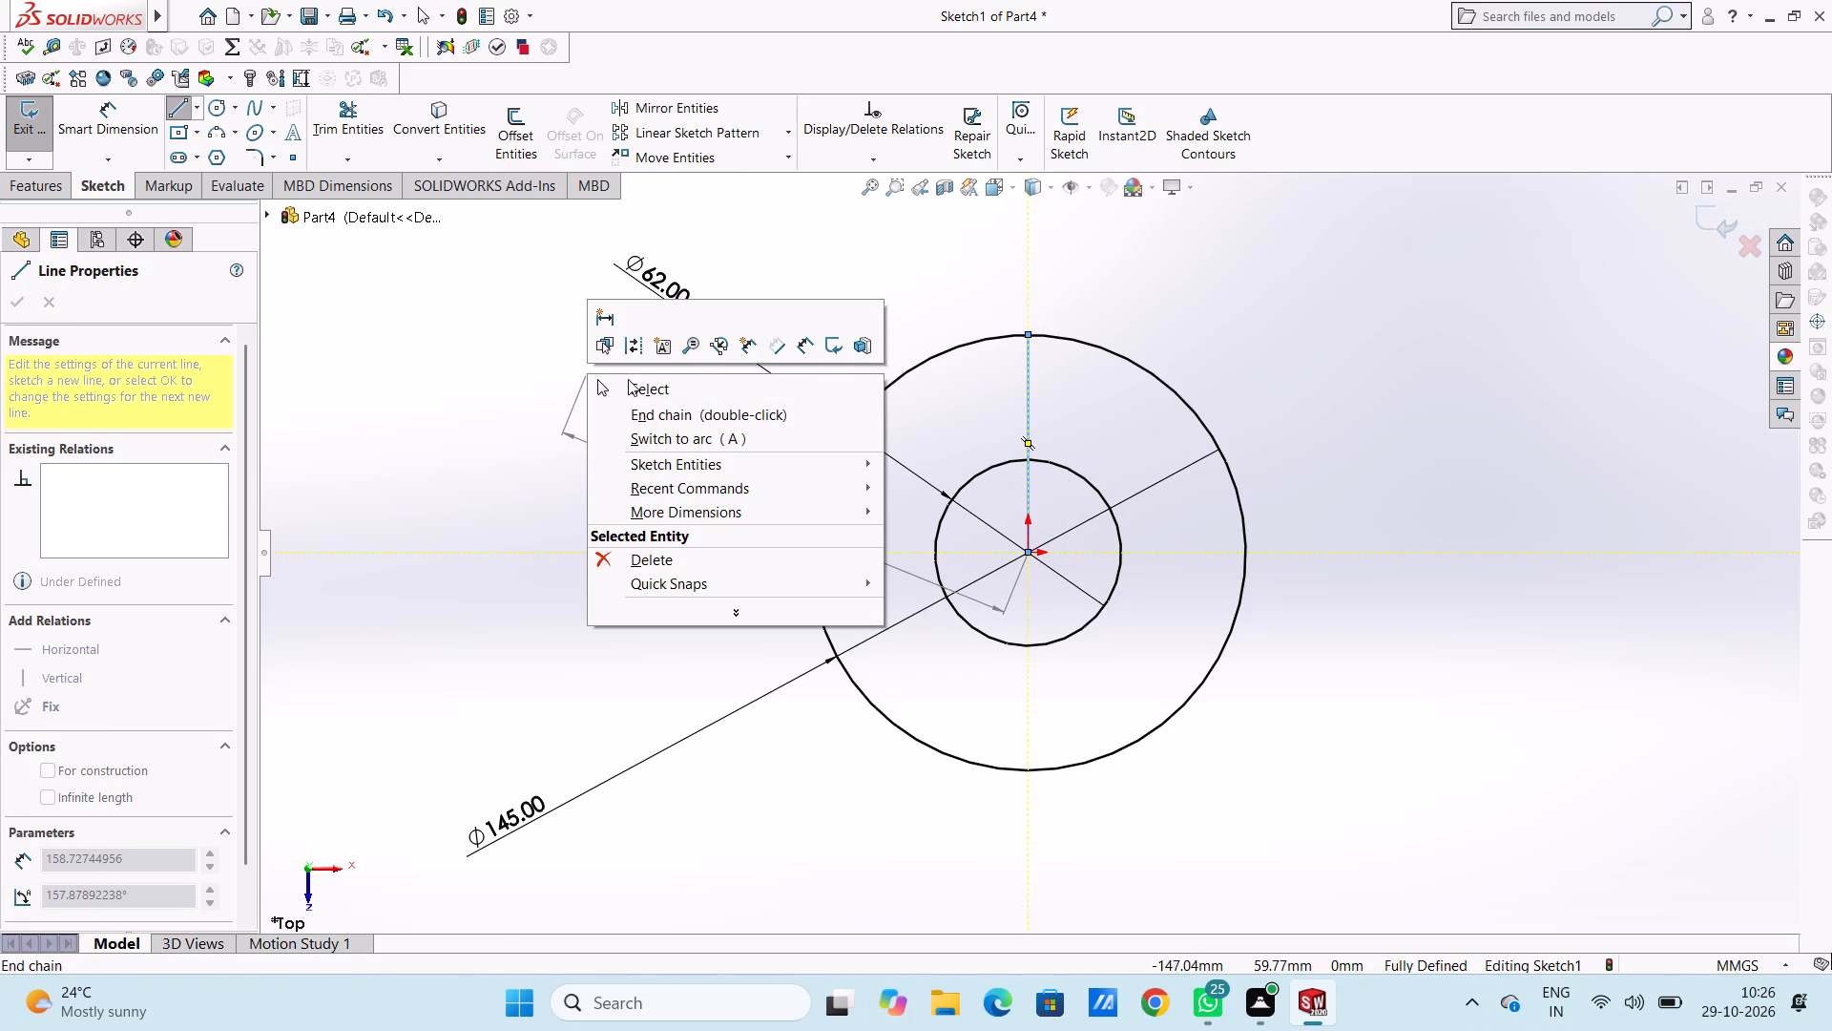
click(628, 379)
click(558, 375)
Offset the vertical line by 4 mm in both directions, keeping the offset dimensions.
drag(502, 135, 510, 150)
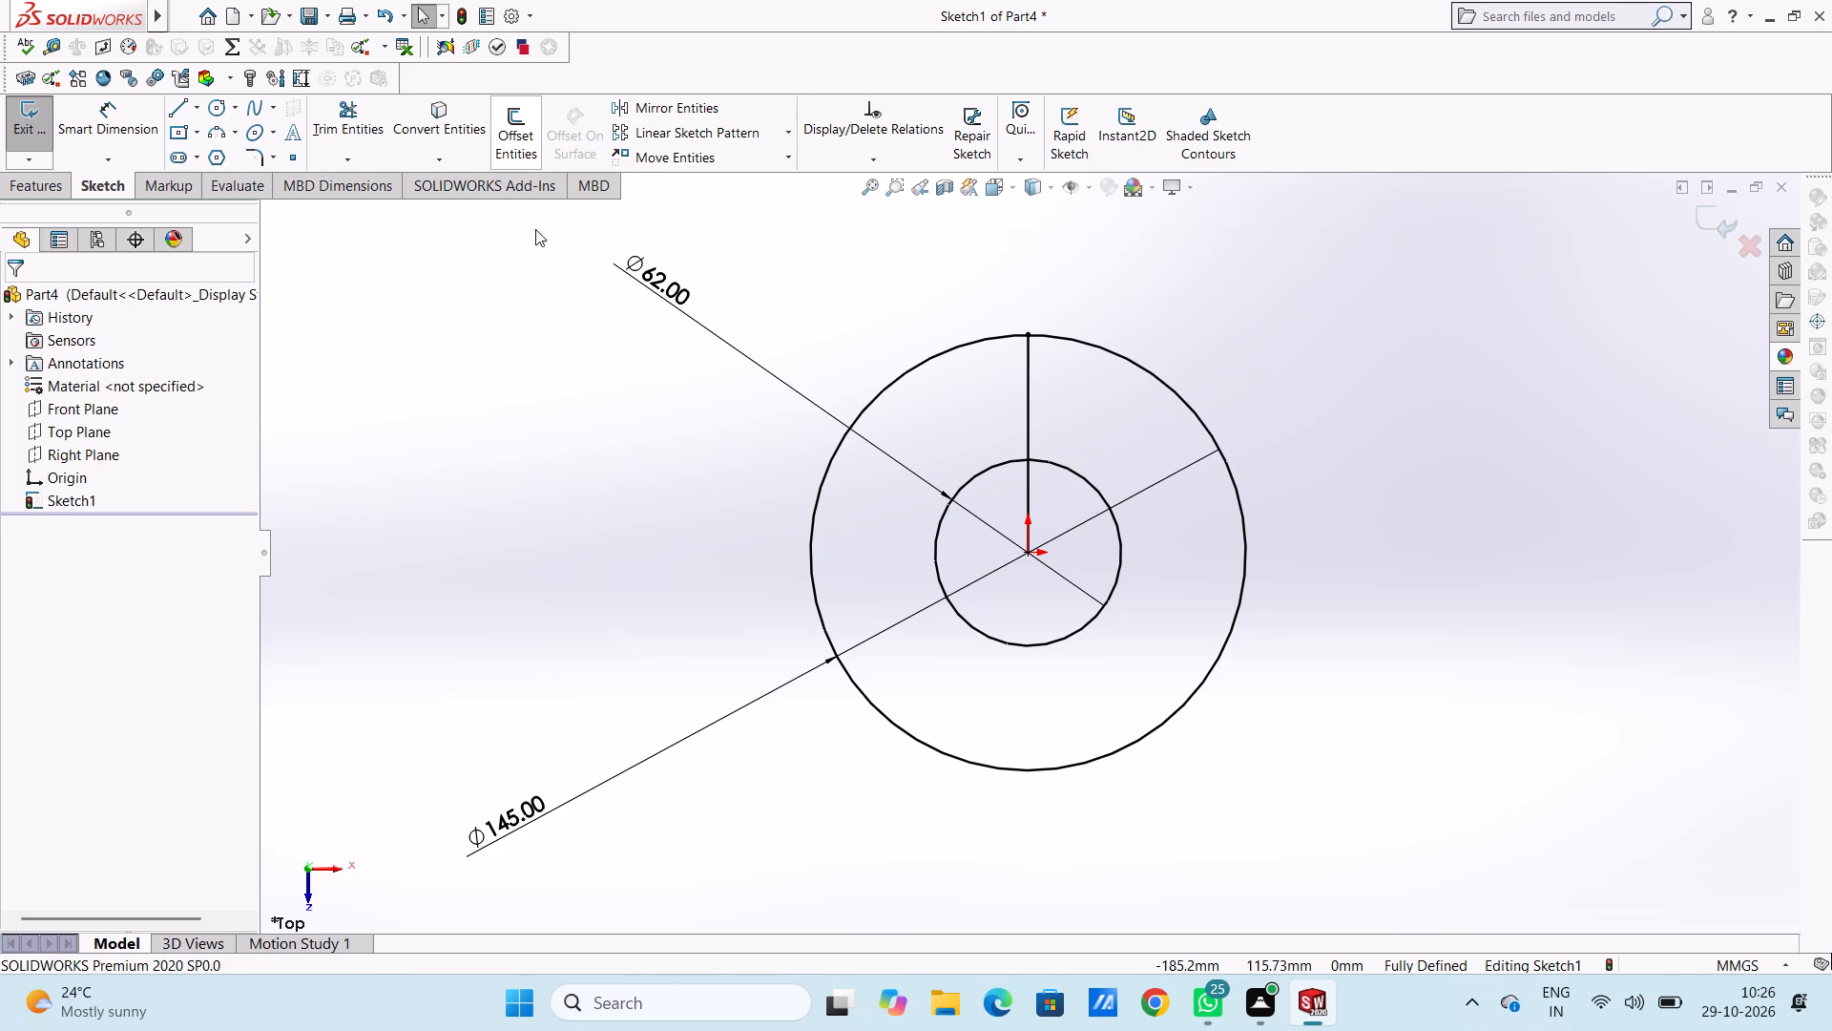
key(4)
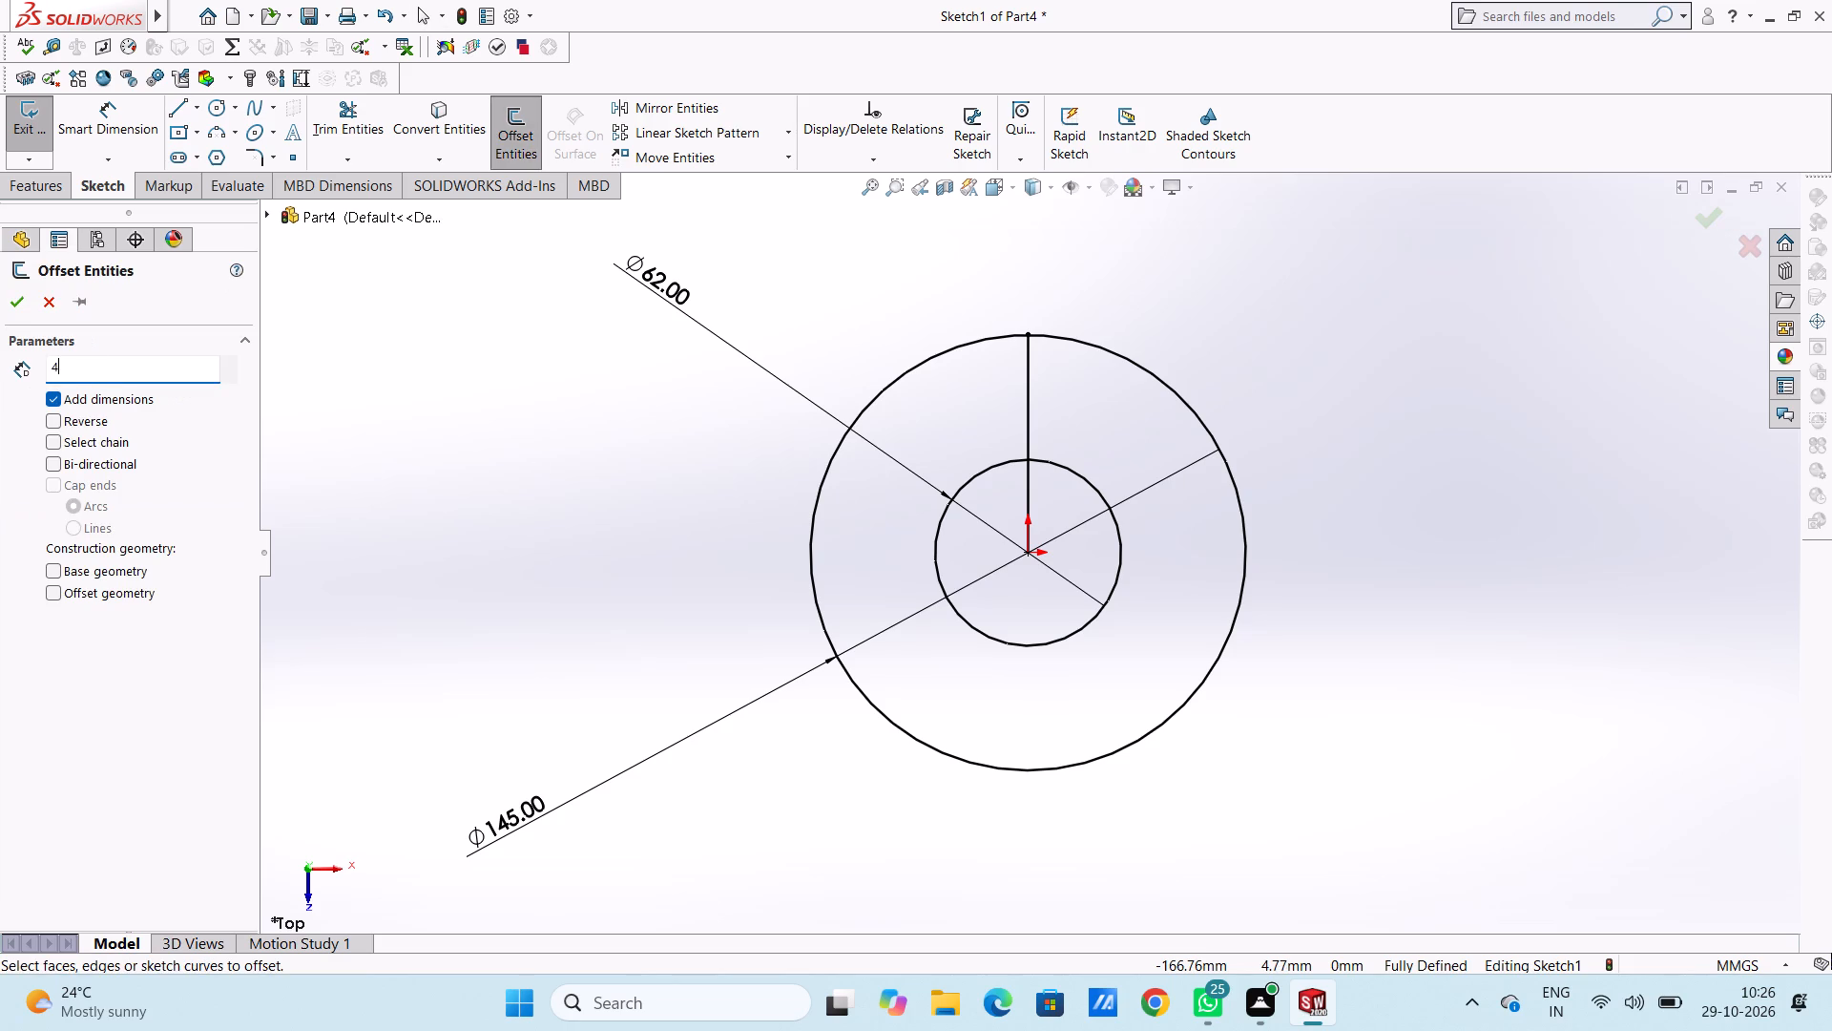
key(Return)
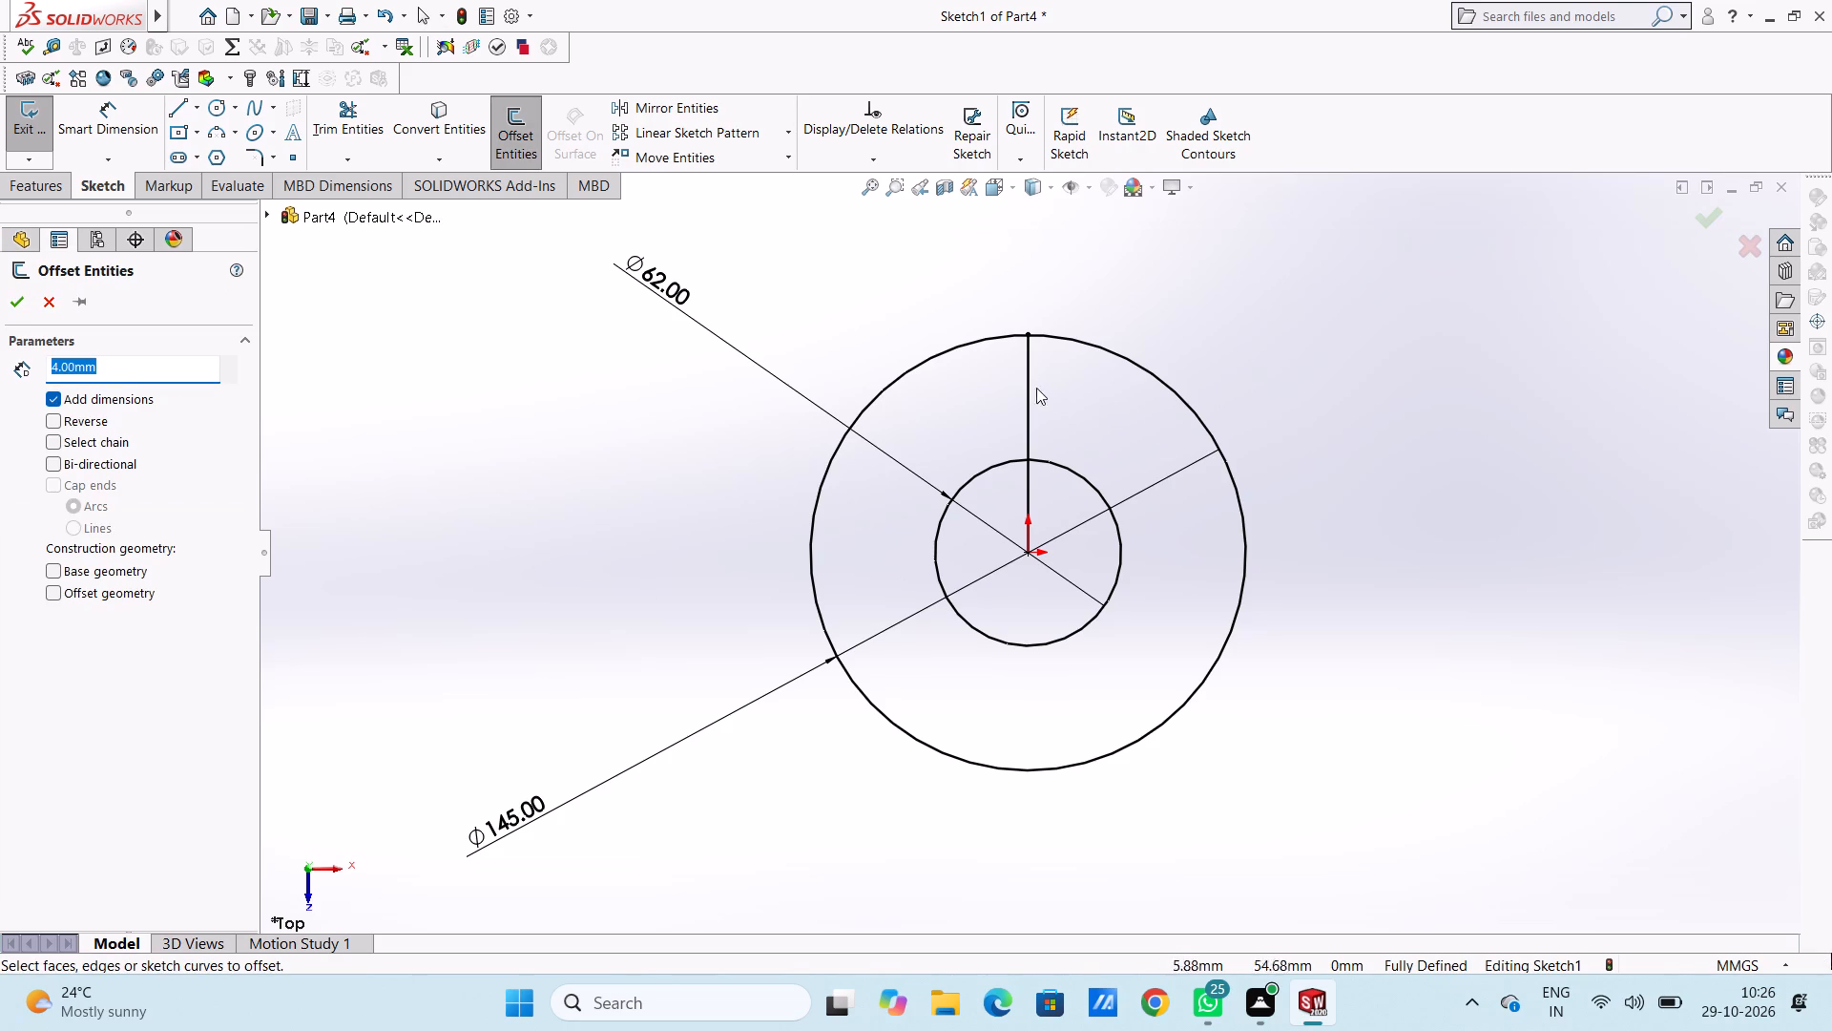
click(1027, 394)
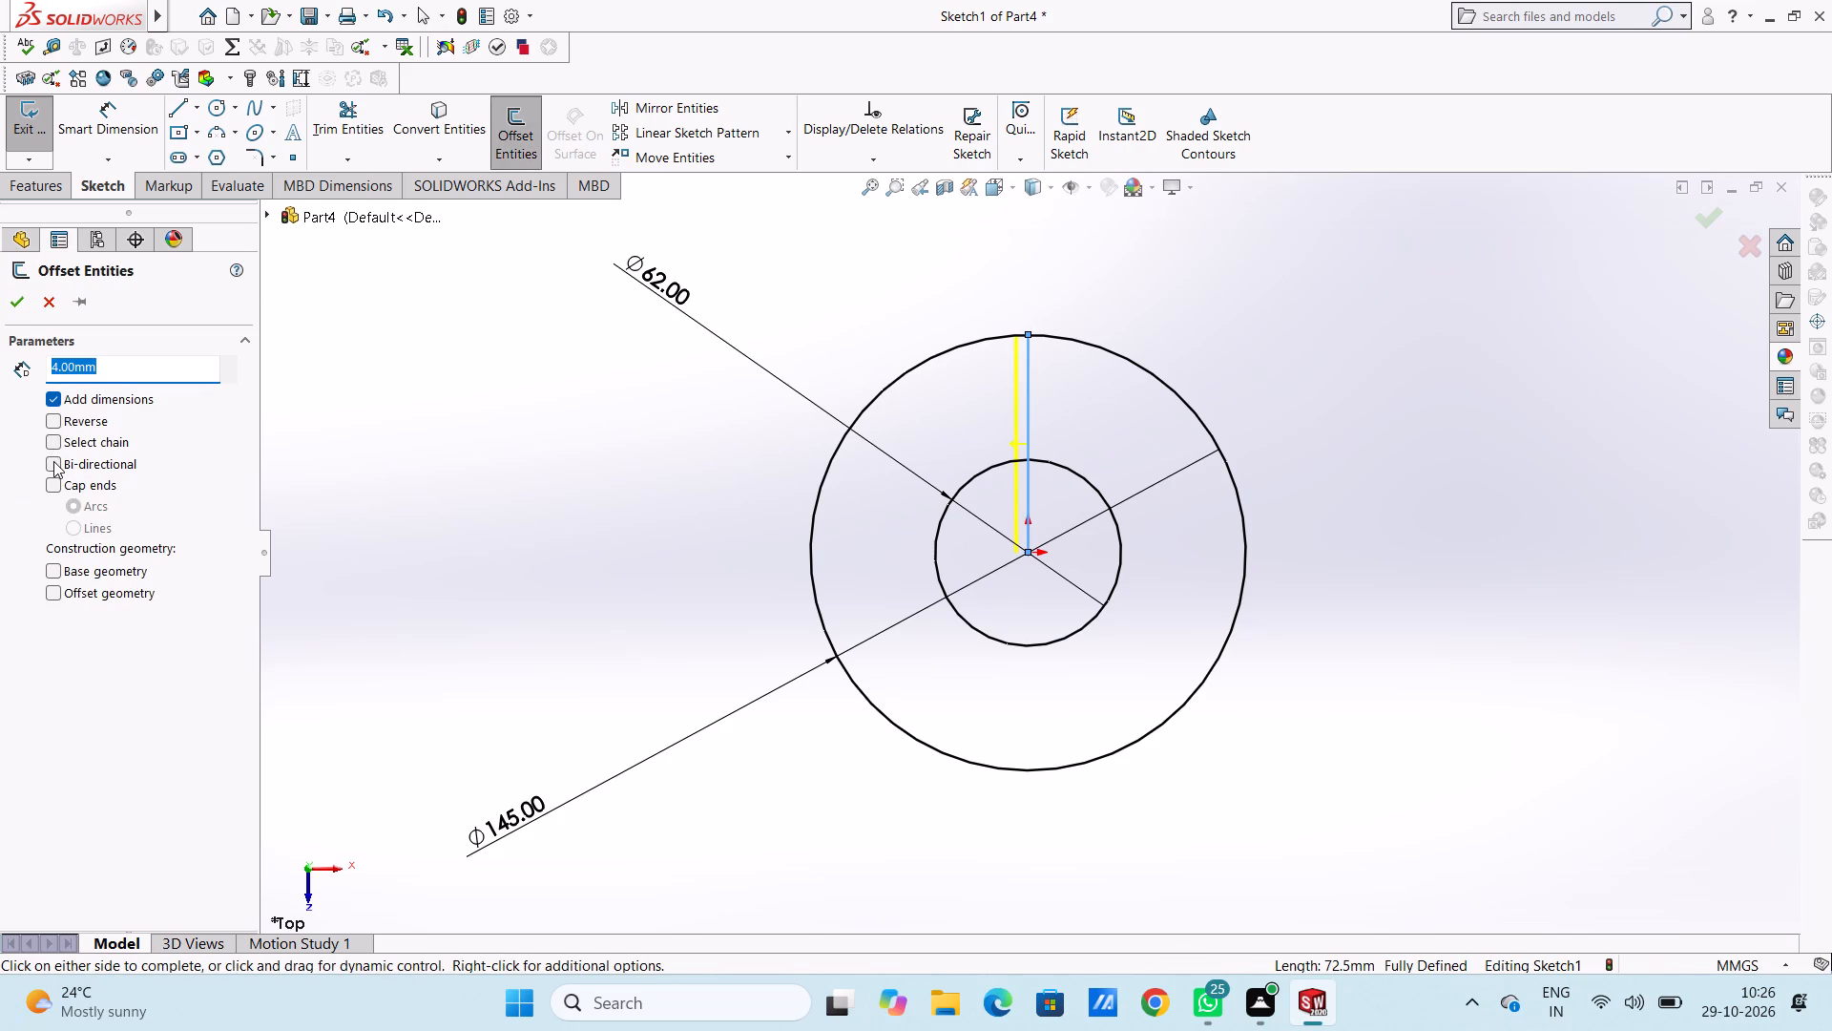
click(53, 461)
click(8, 296)
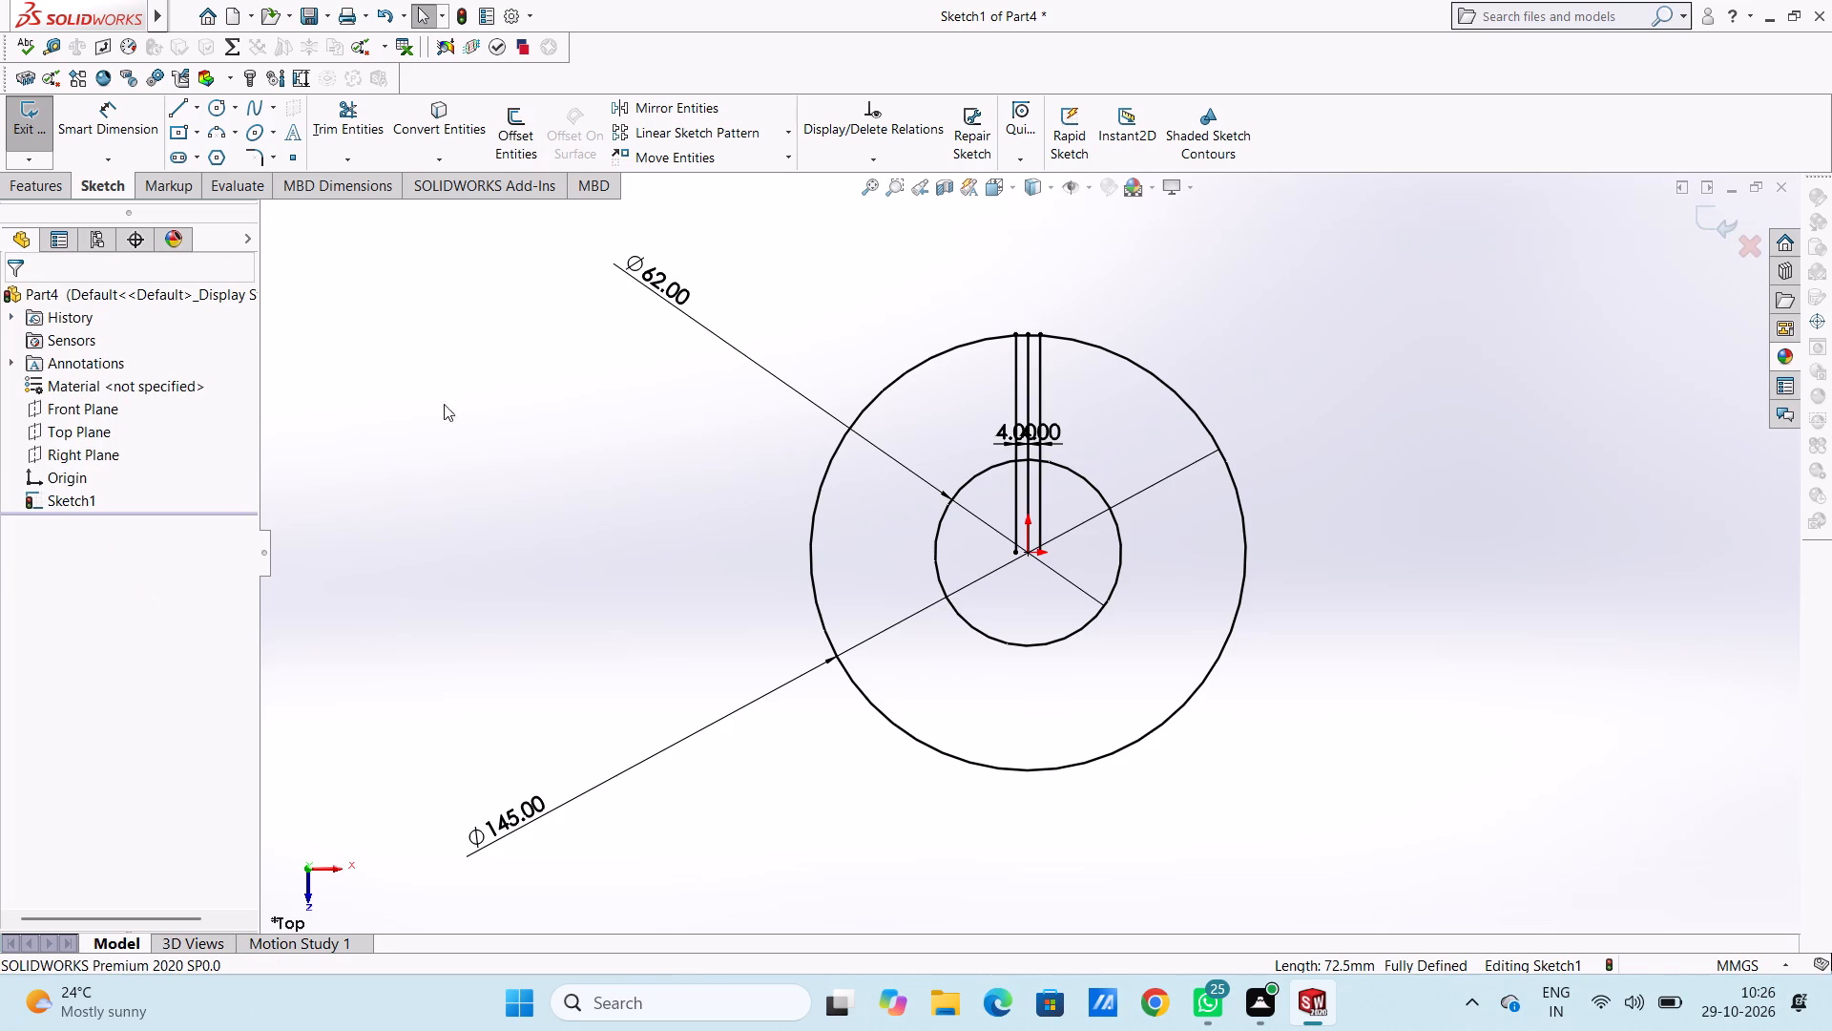
click(492, 422)
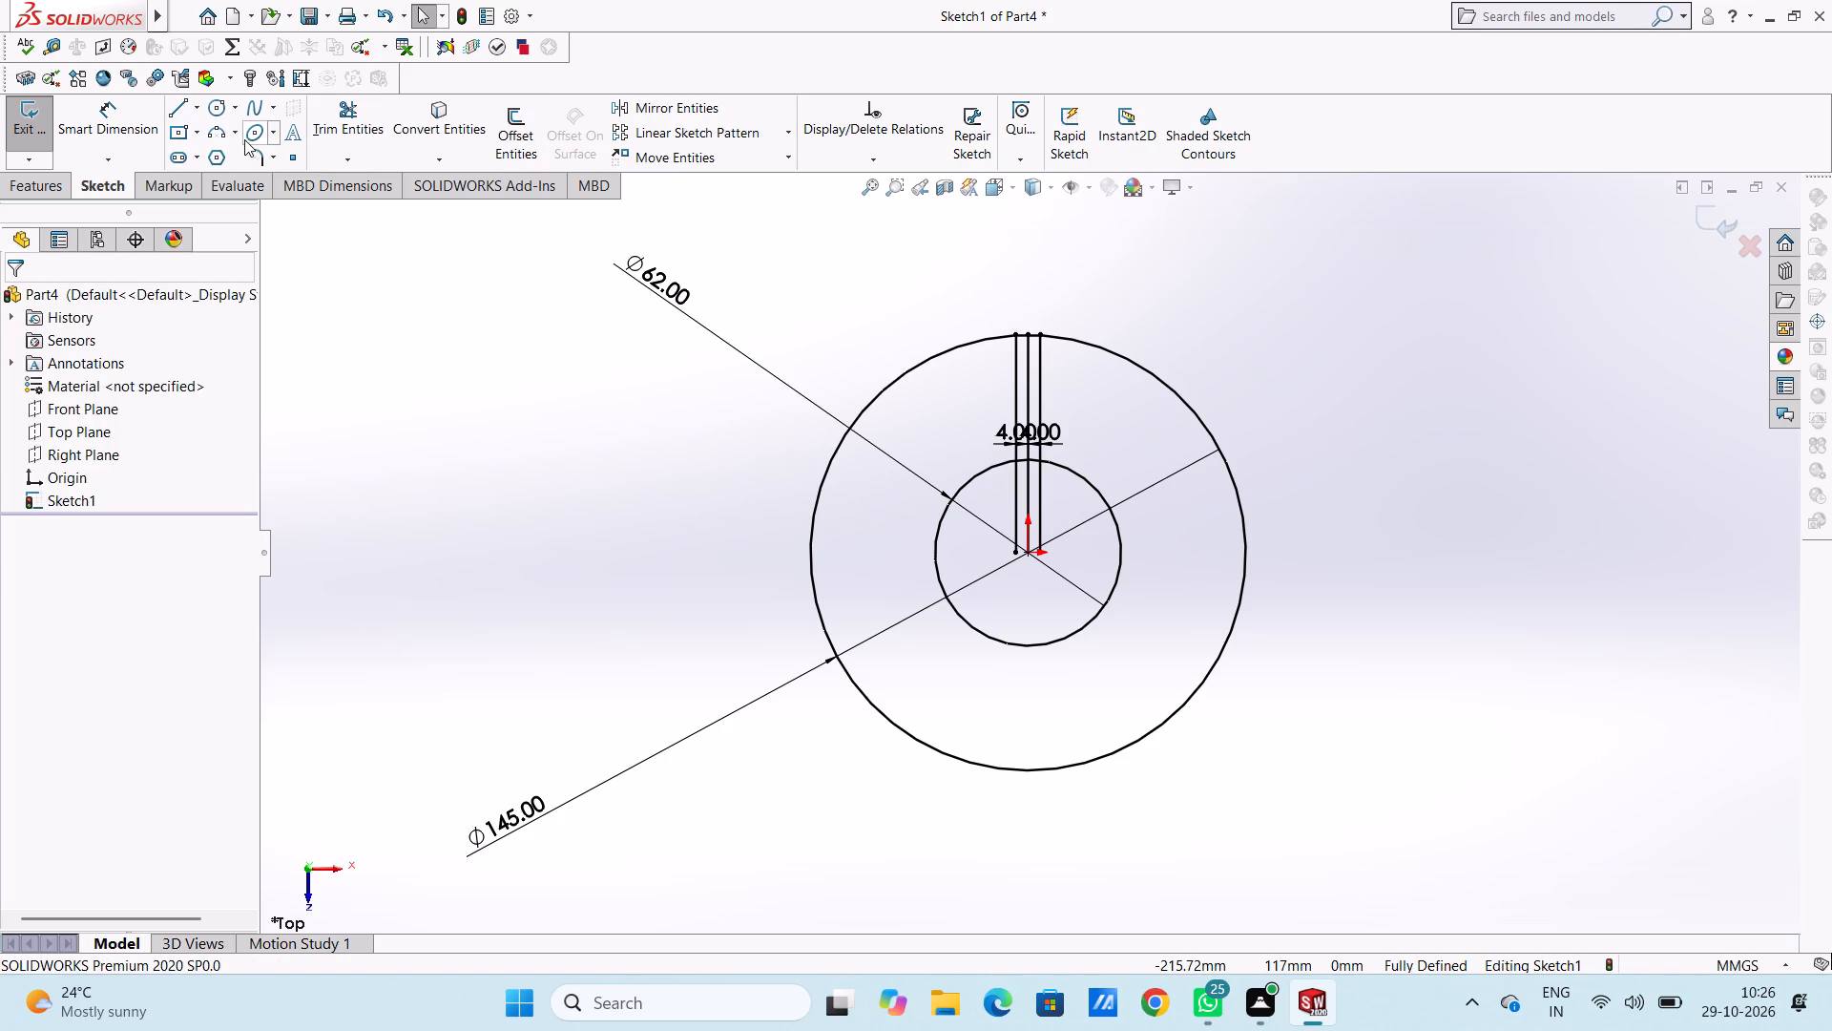
Trim the centre line, the line portions inside the inner circle, and both circles' arcs between the offset lines to form an open slot.
click(346, 121)
scroll(1063, 426, down, 4)
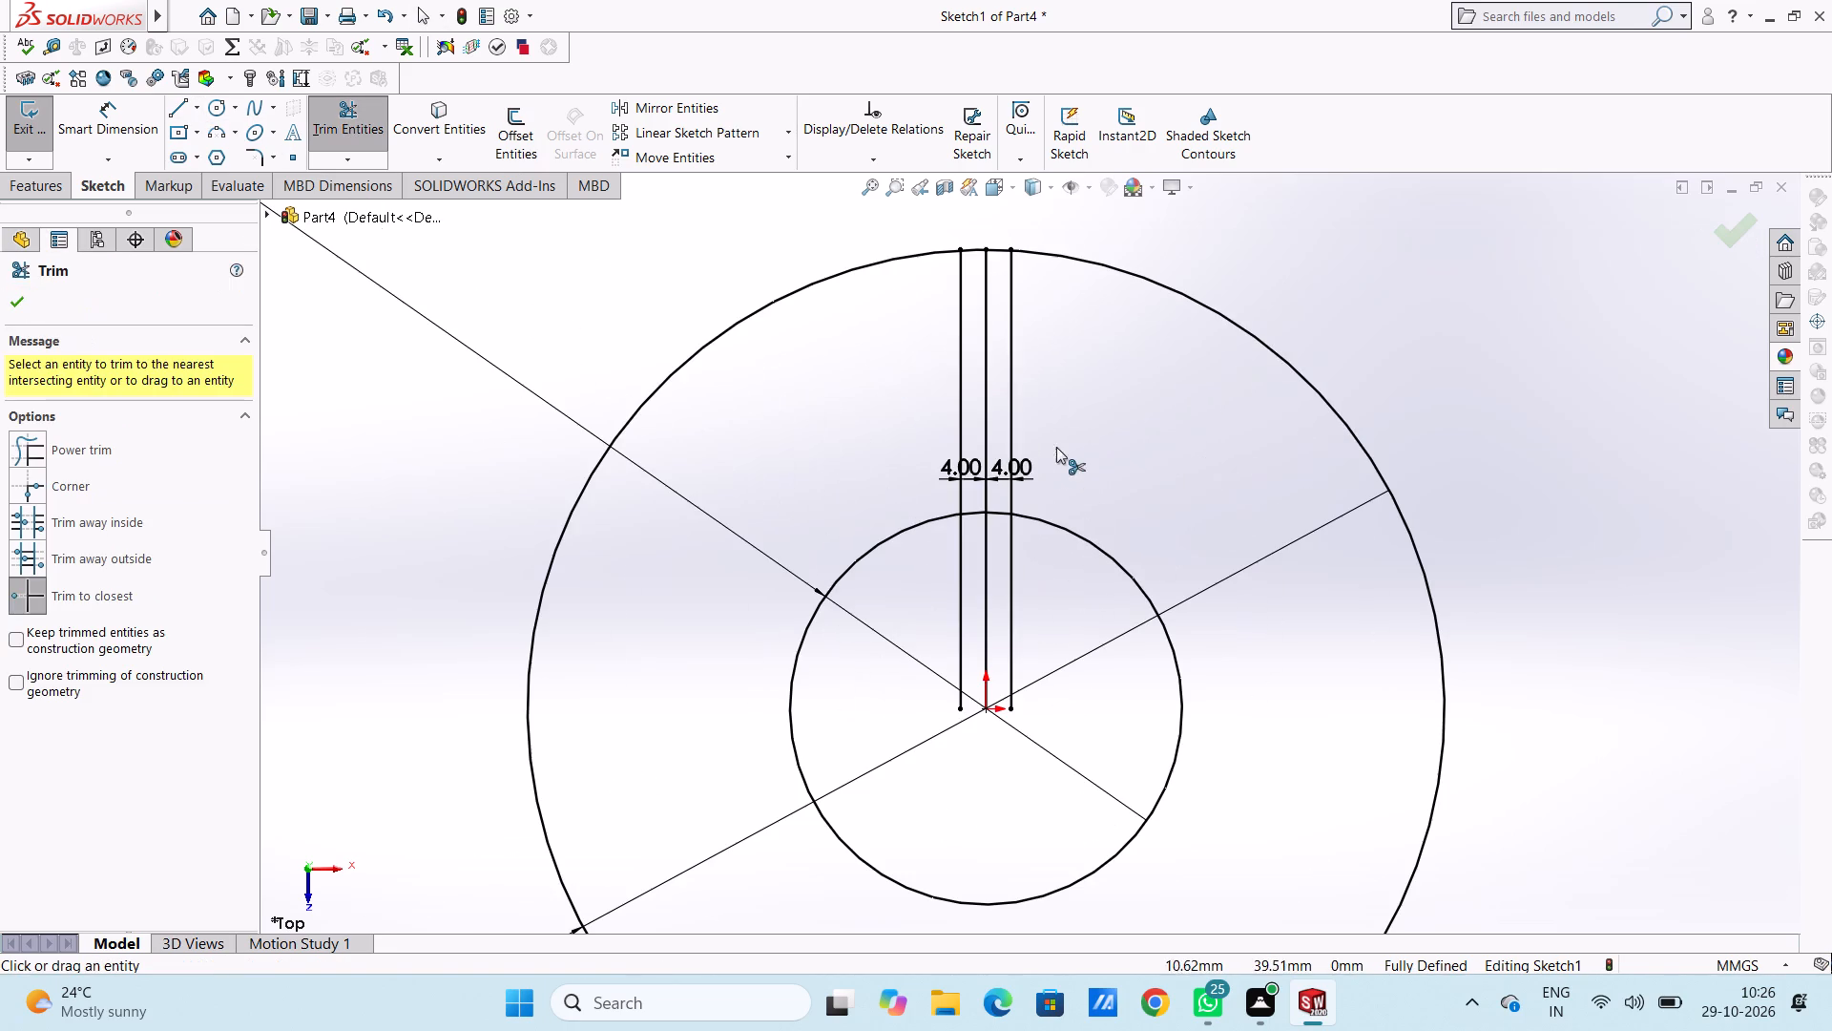
click(959, 558)
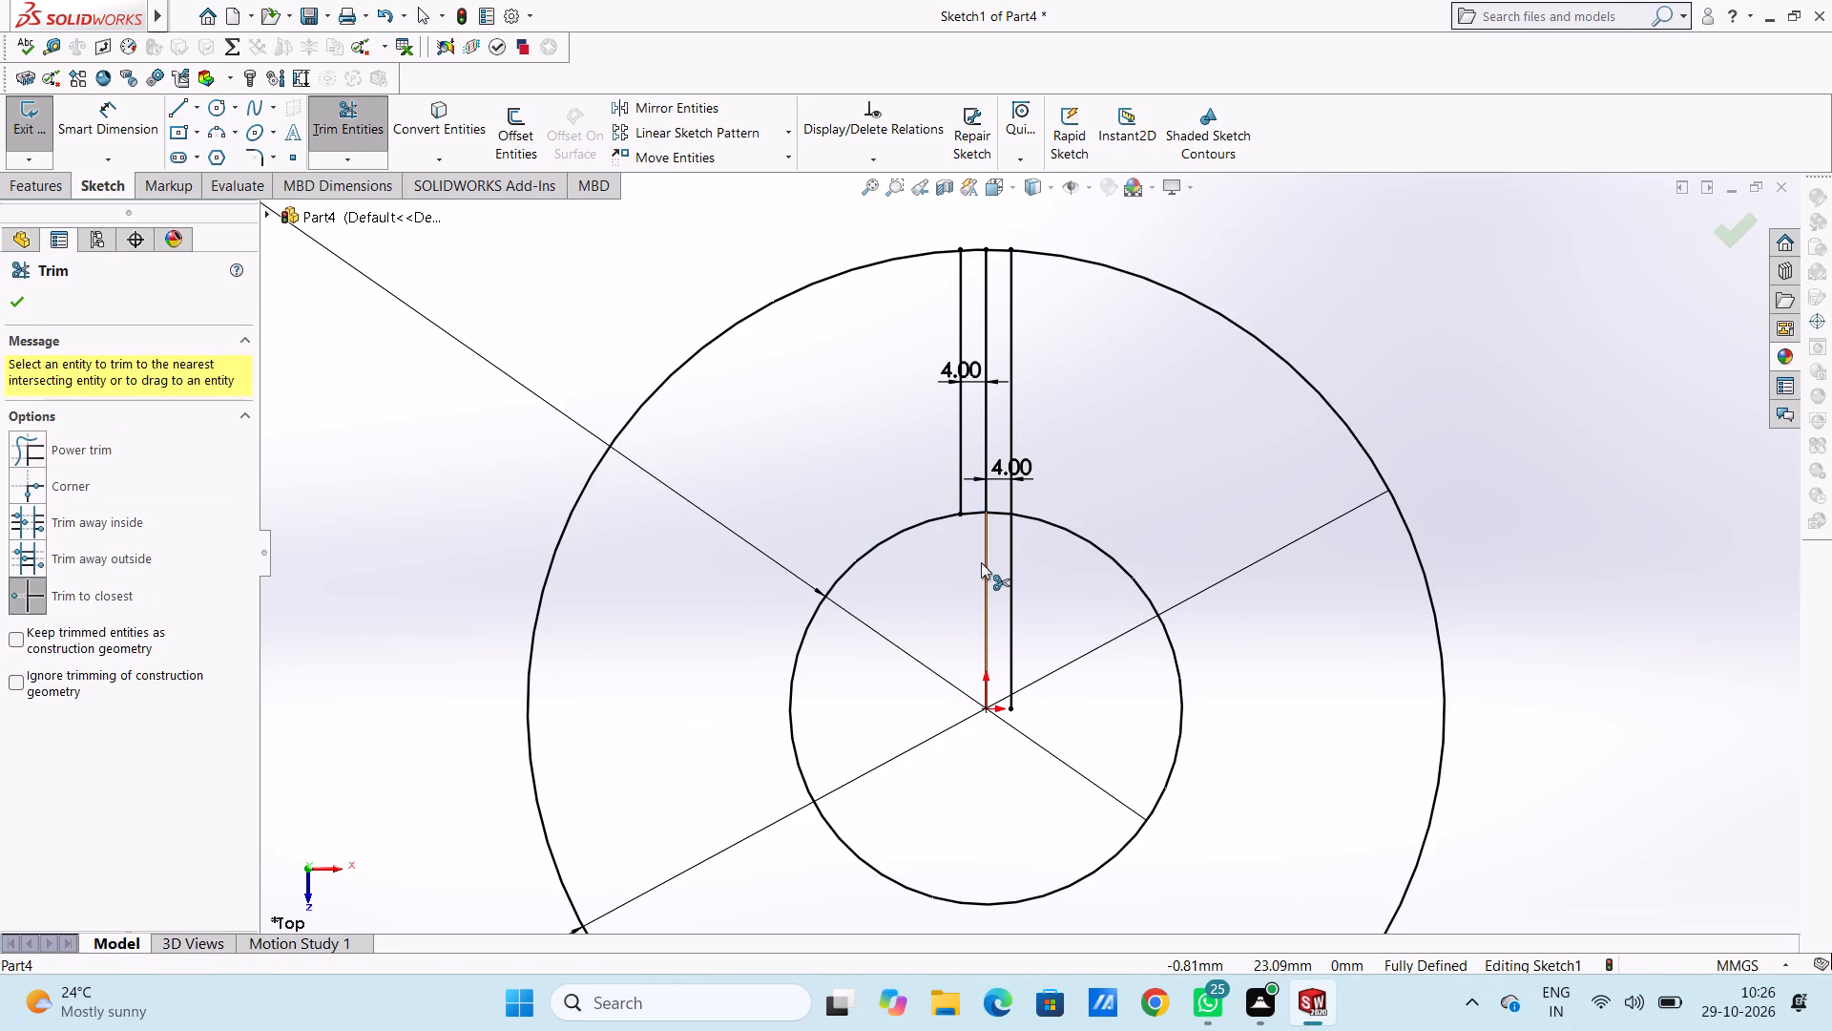
click(981, 562)
click(1008, 569)
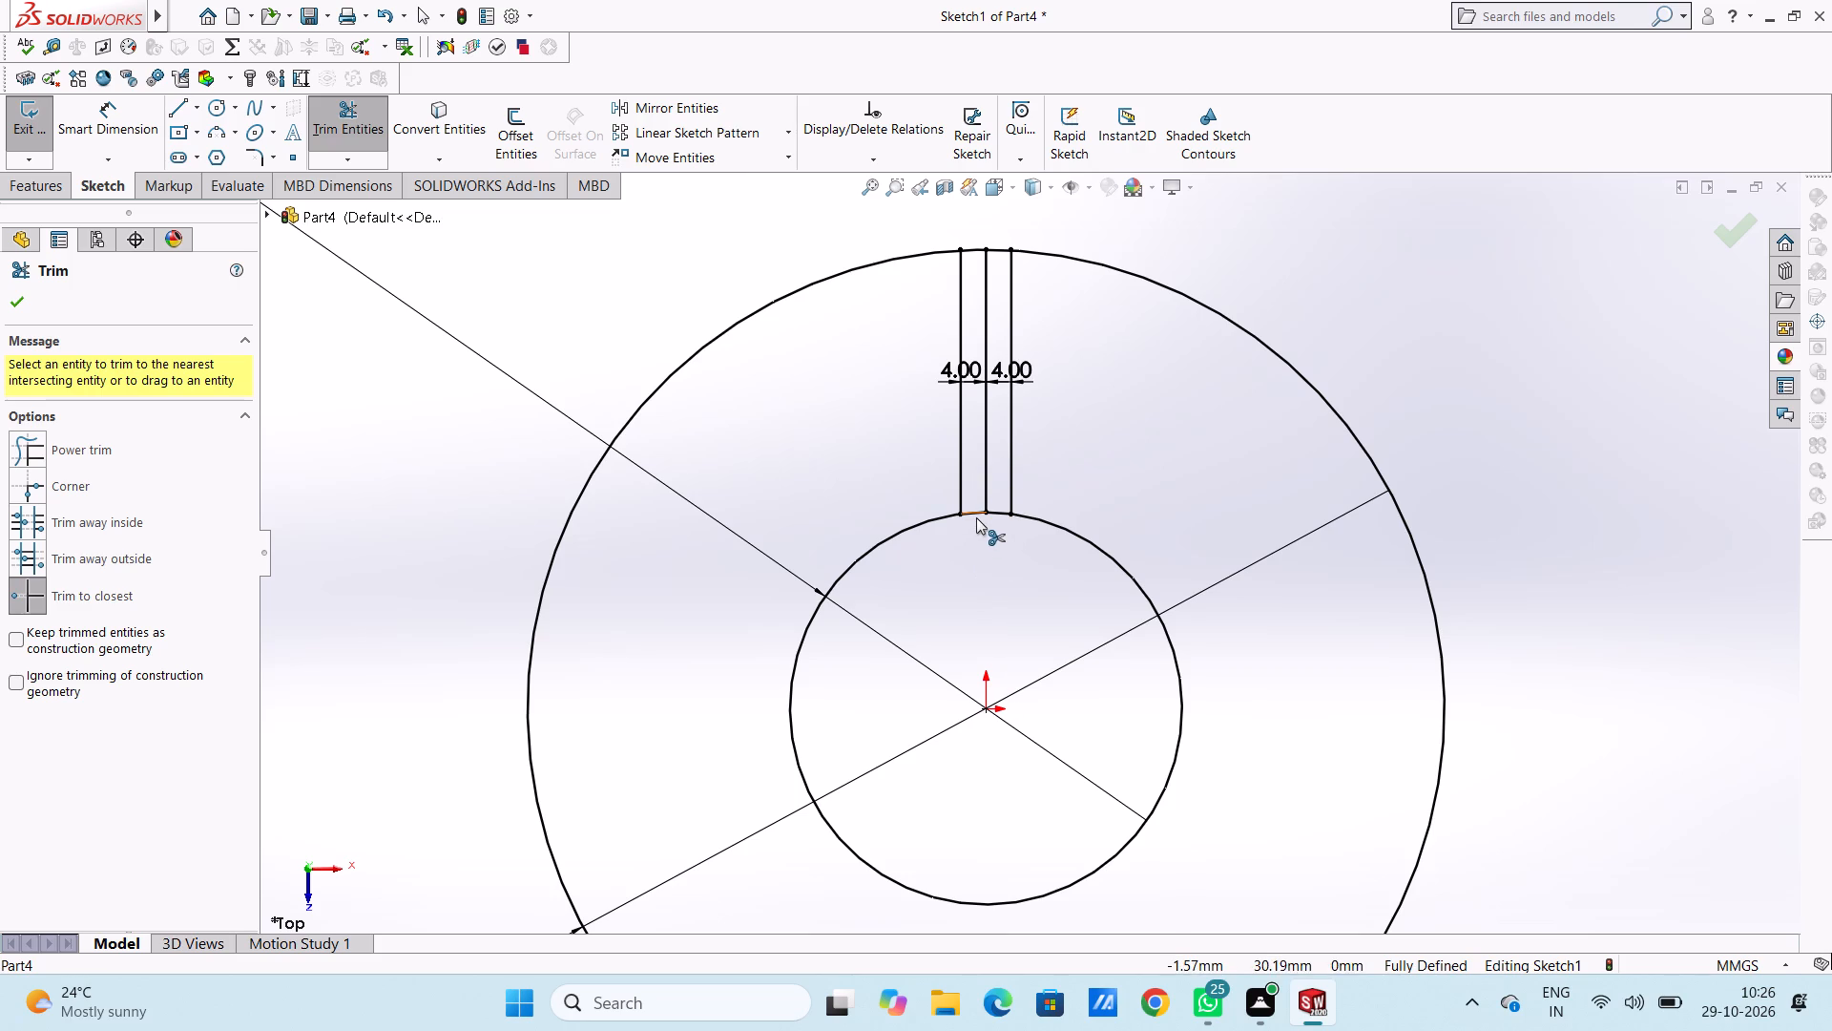
click(976, 517)
click(996, 517)
click(989, 508)
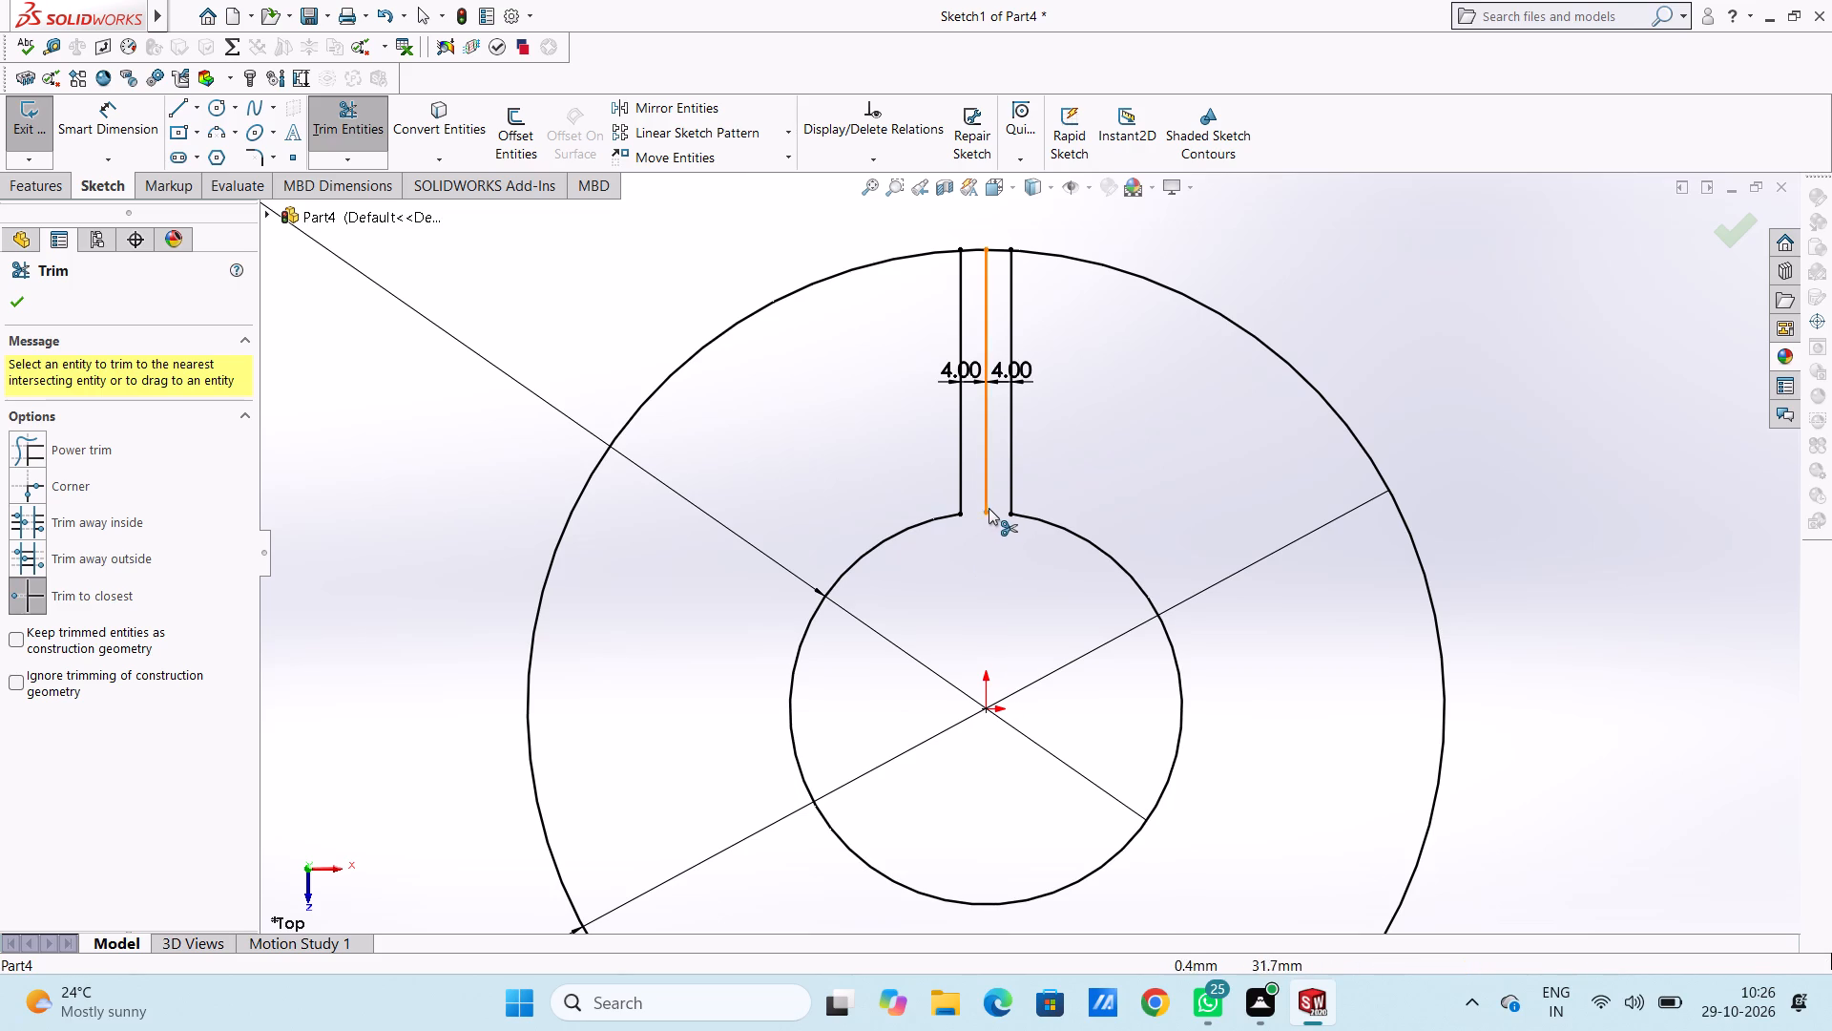
click(980, 254)
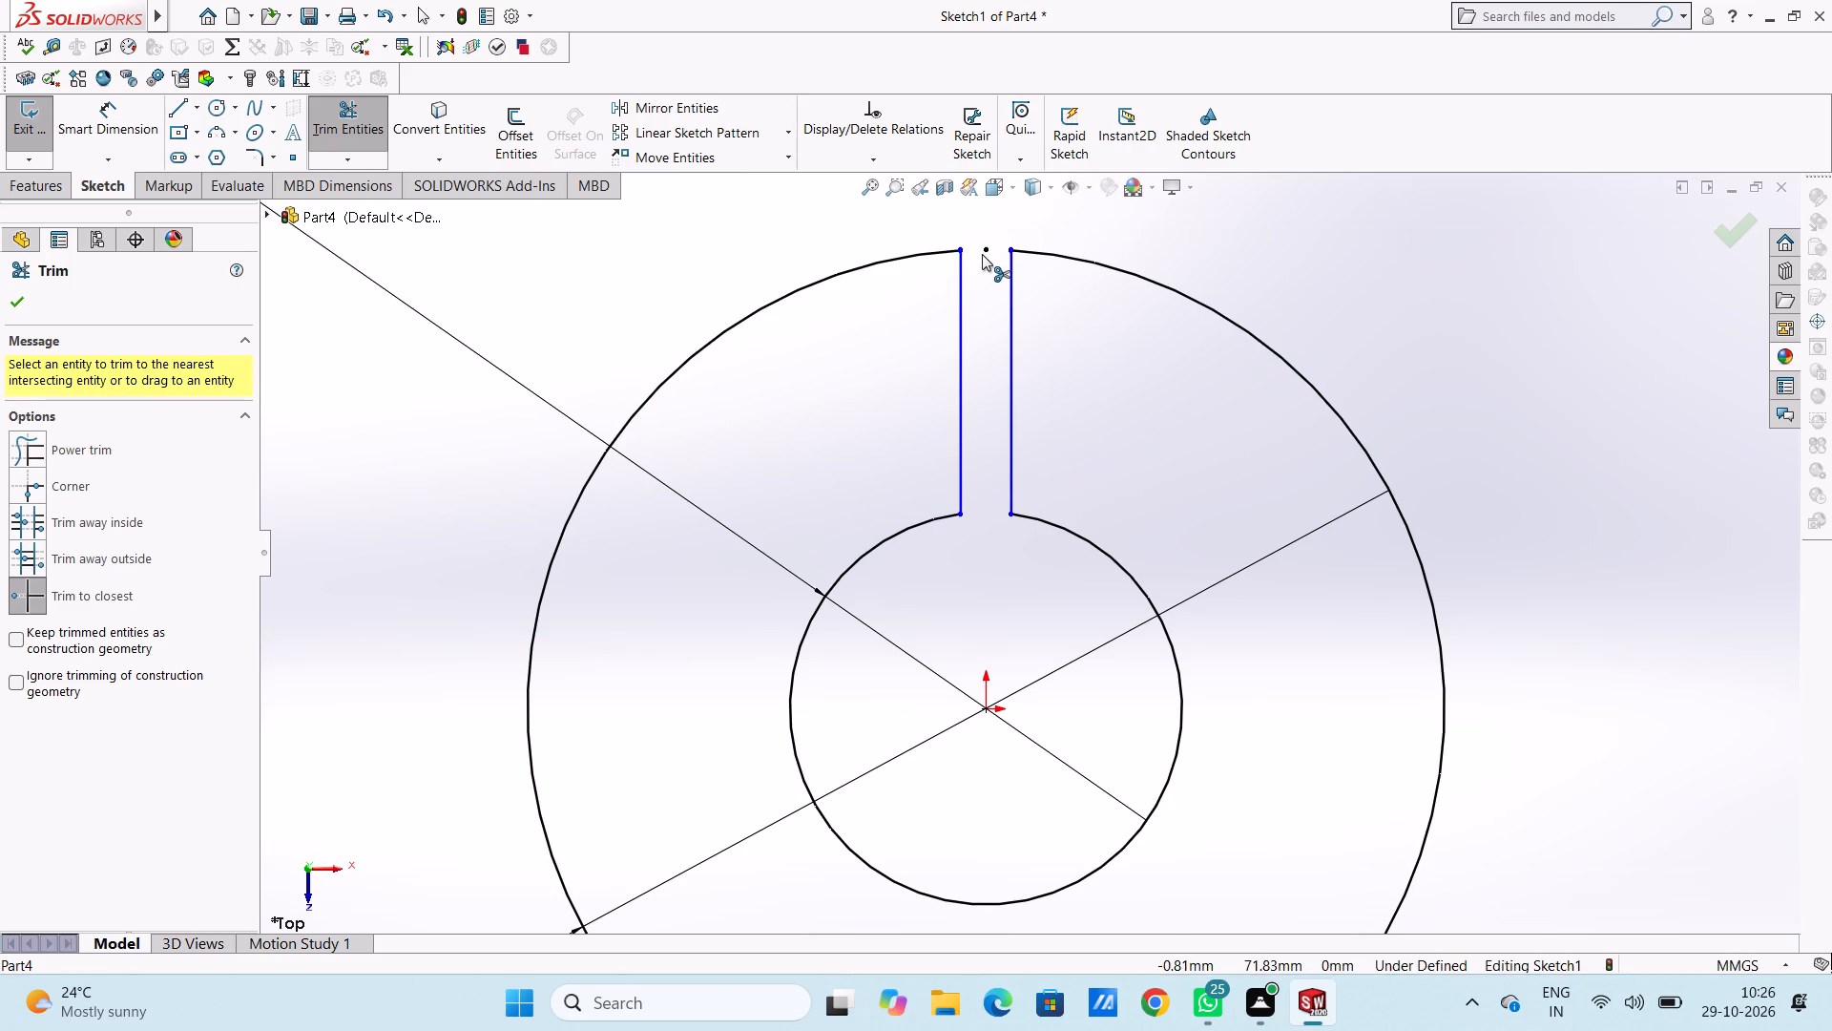
click(984, 252)
scroll(978, 456, up, 4)
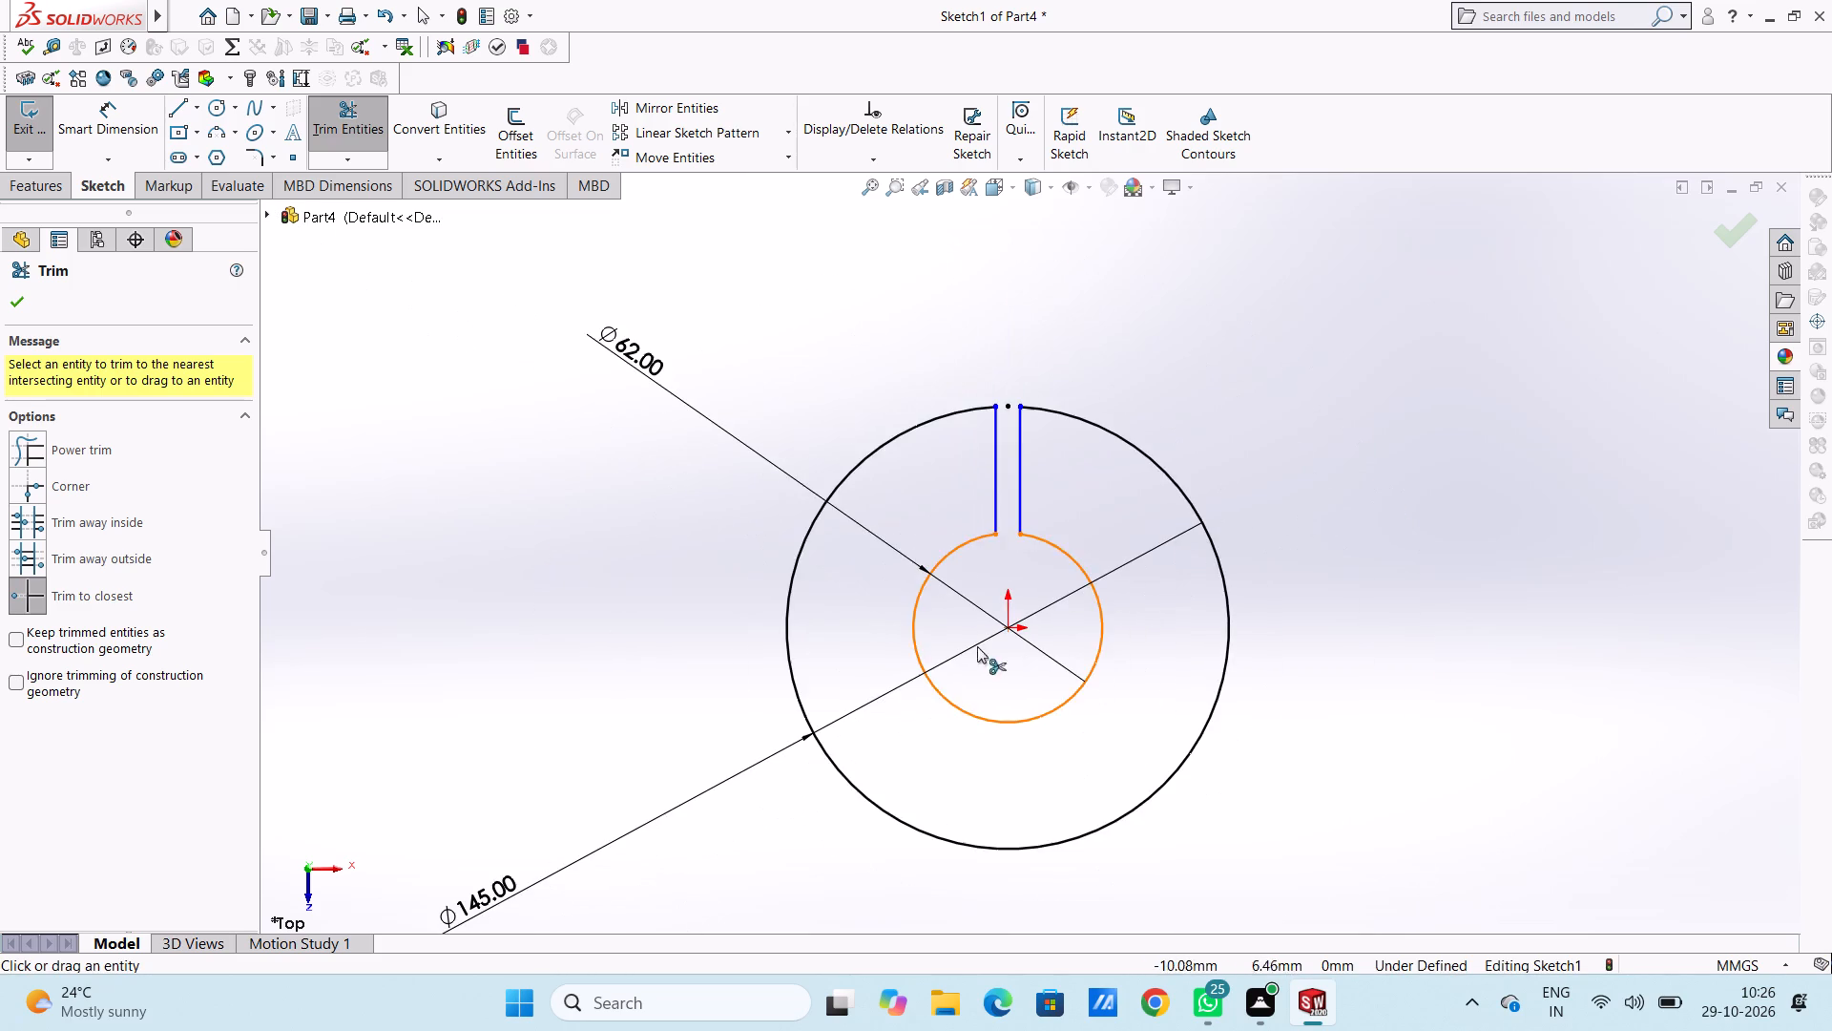
scroll(1013, 762, down, 1)
click(11, 303)
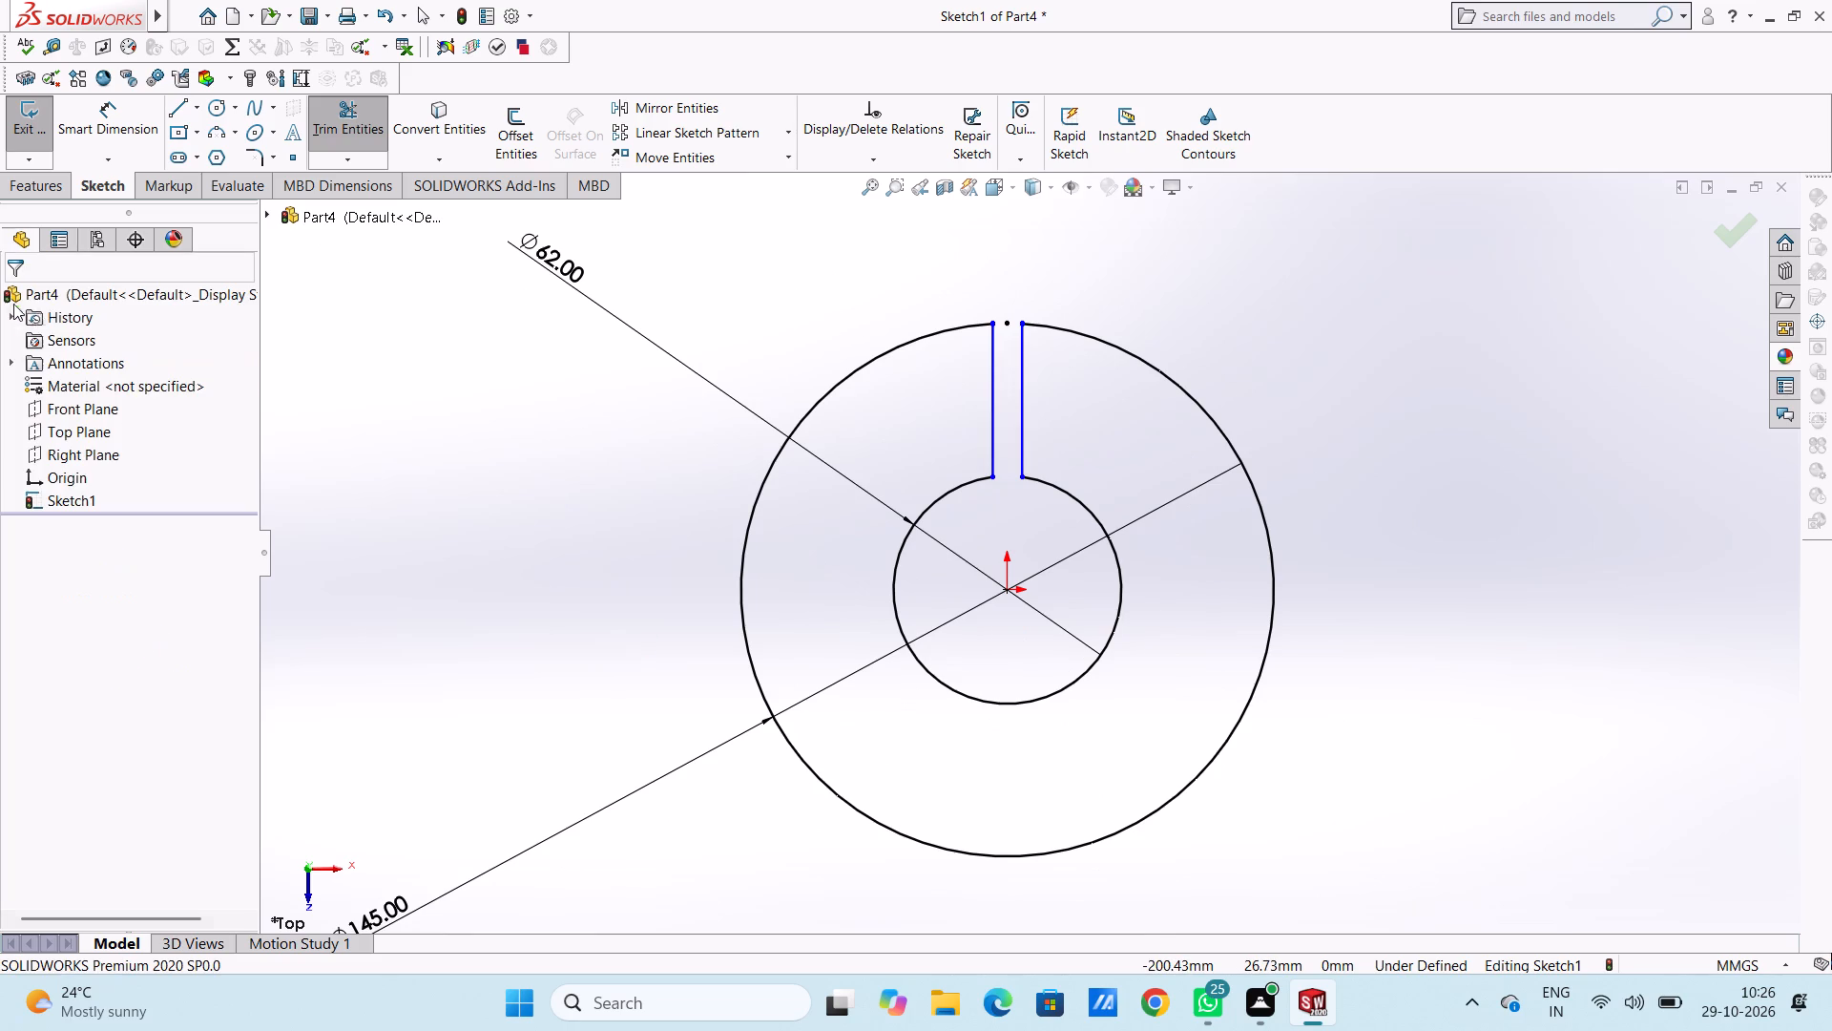
Dimension the lengths of the slot's two side lines, placing one dimension on each side of the ring.
click(442, 447)
click(138, 130)
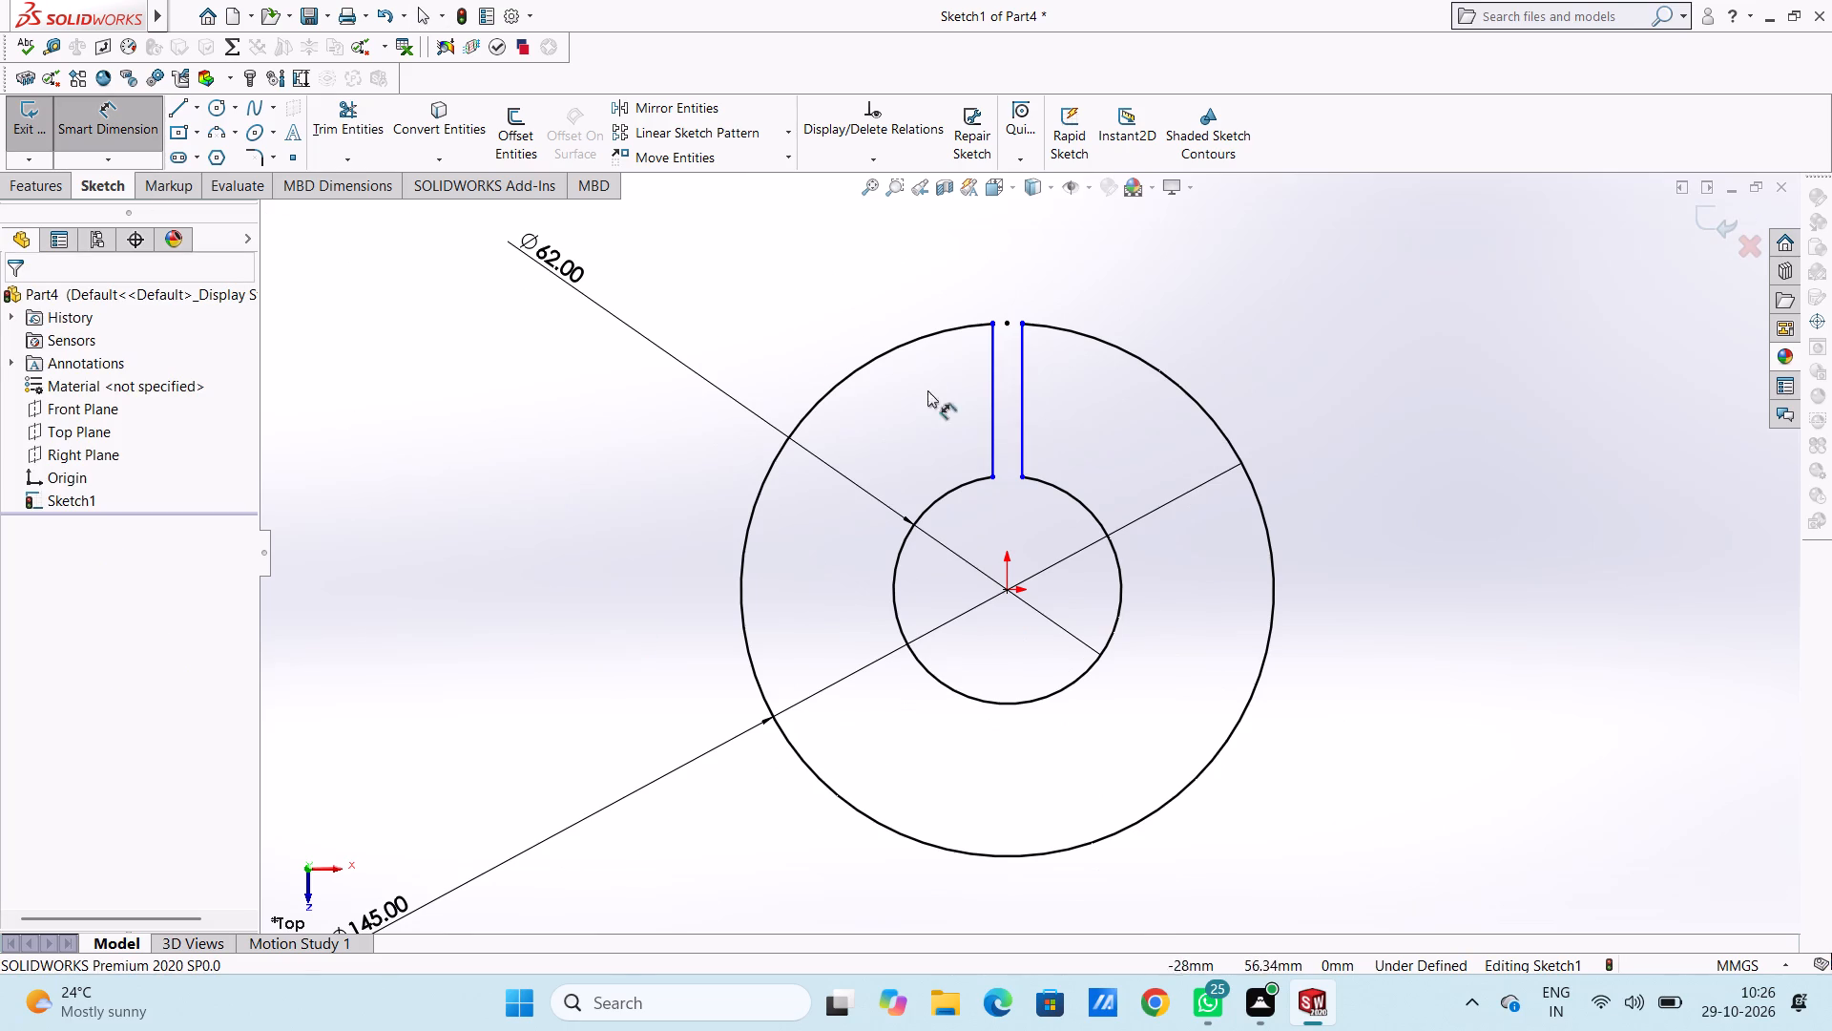
click(988, 412)
click(579, 397)
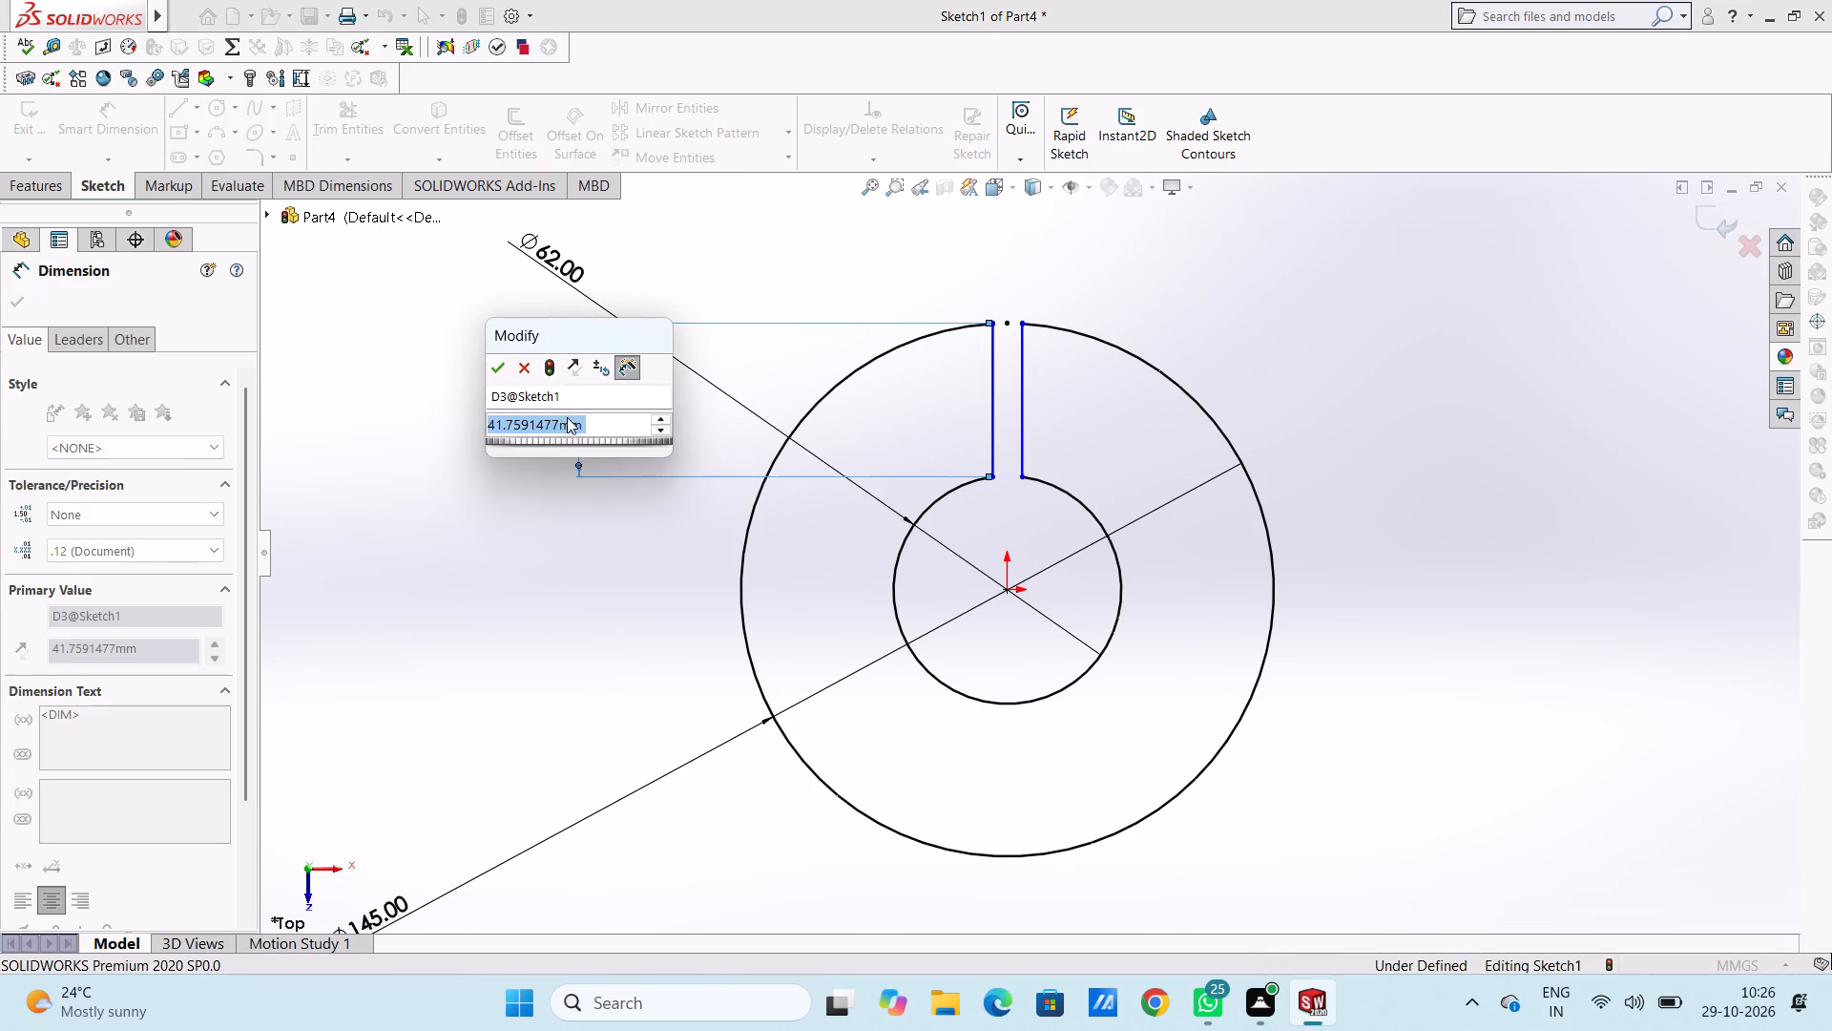
click(501, 378)
click(466, 369)
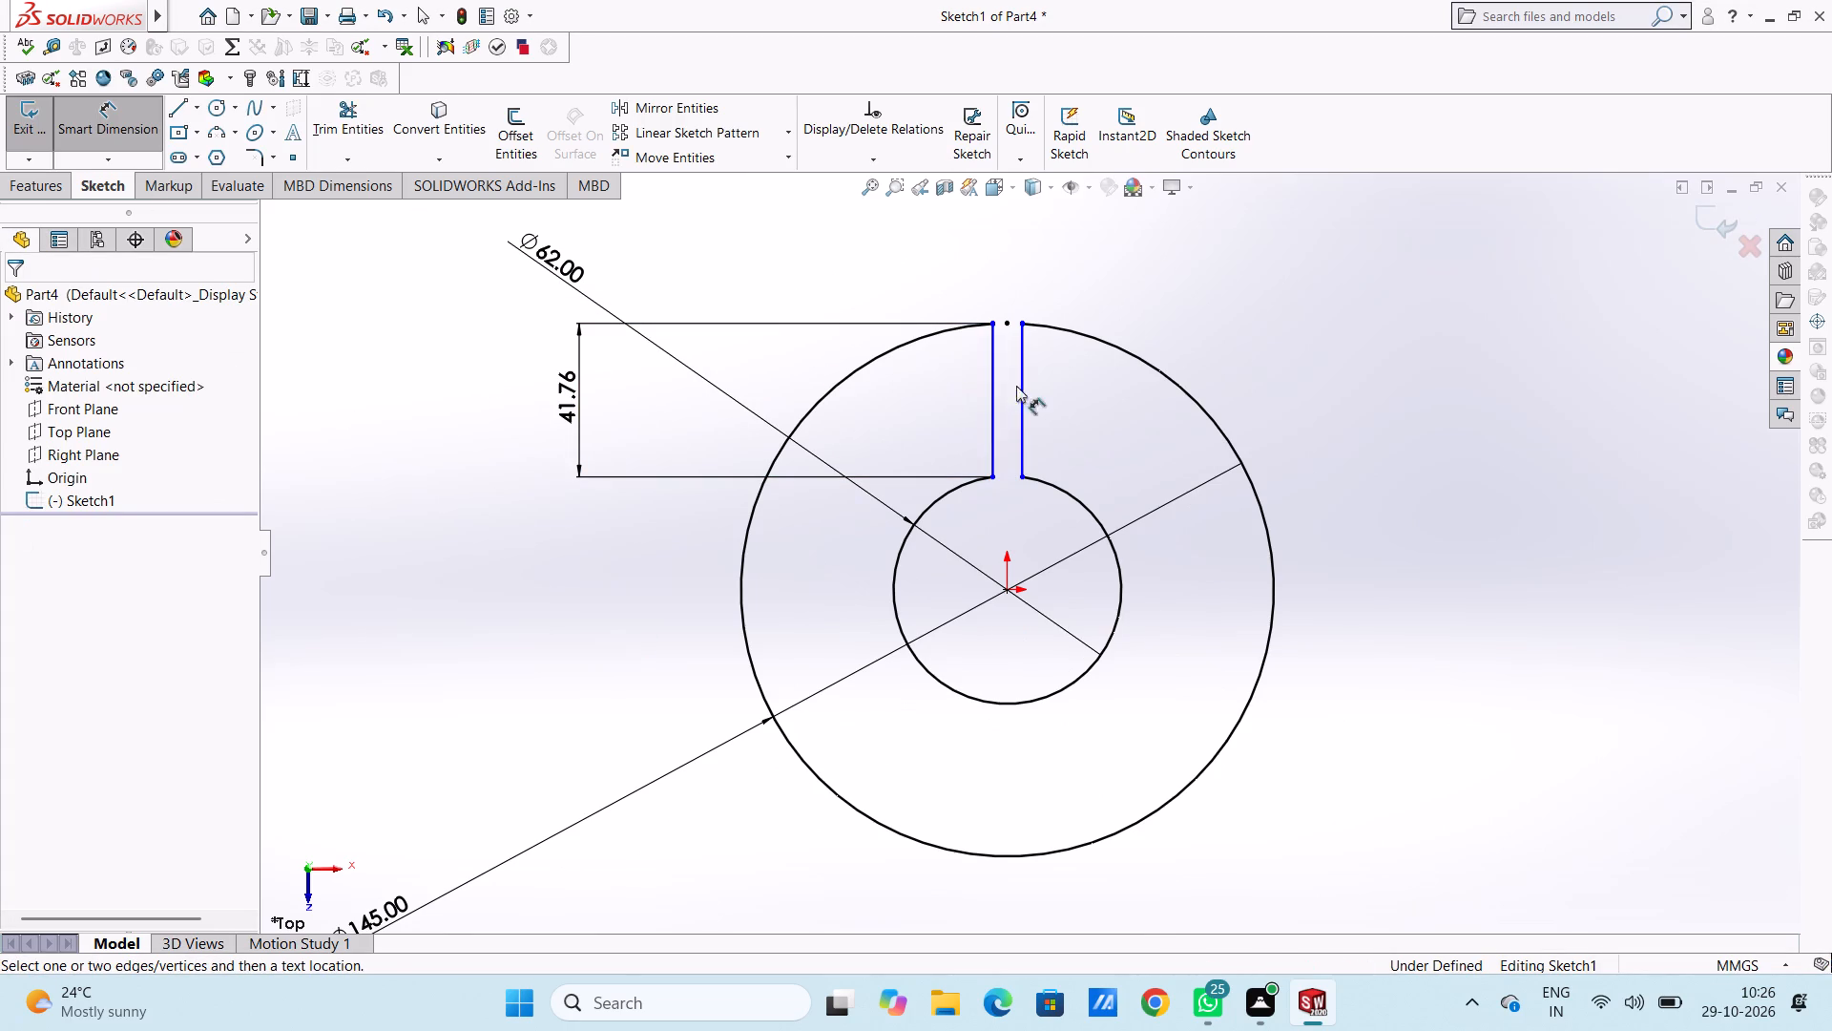
click(1025, 391)
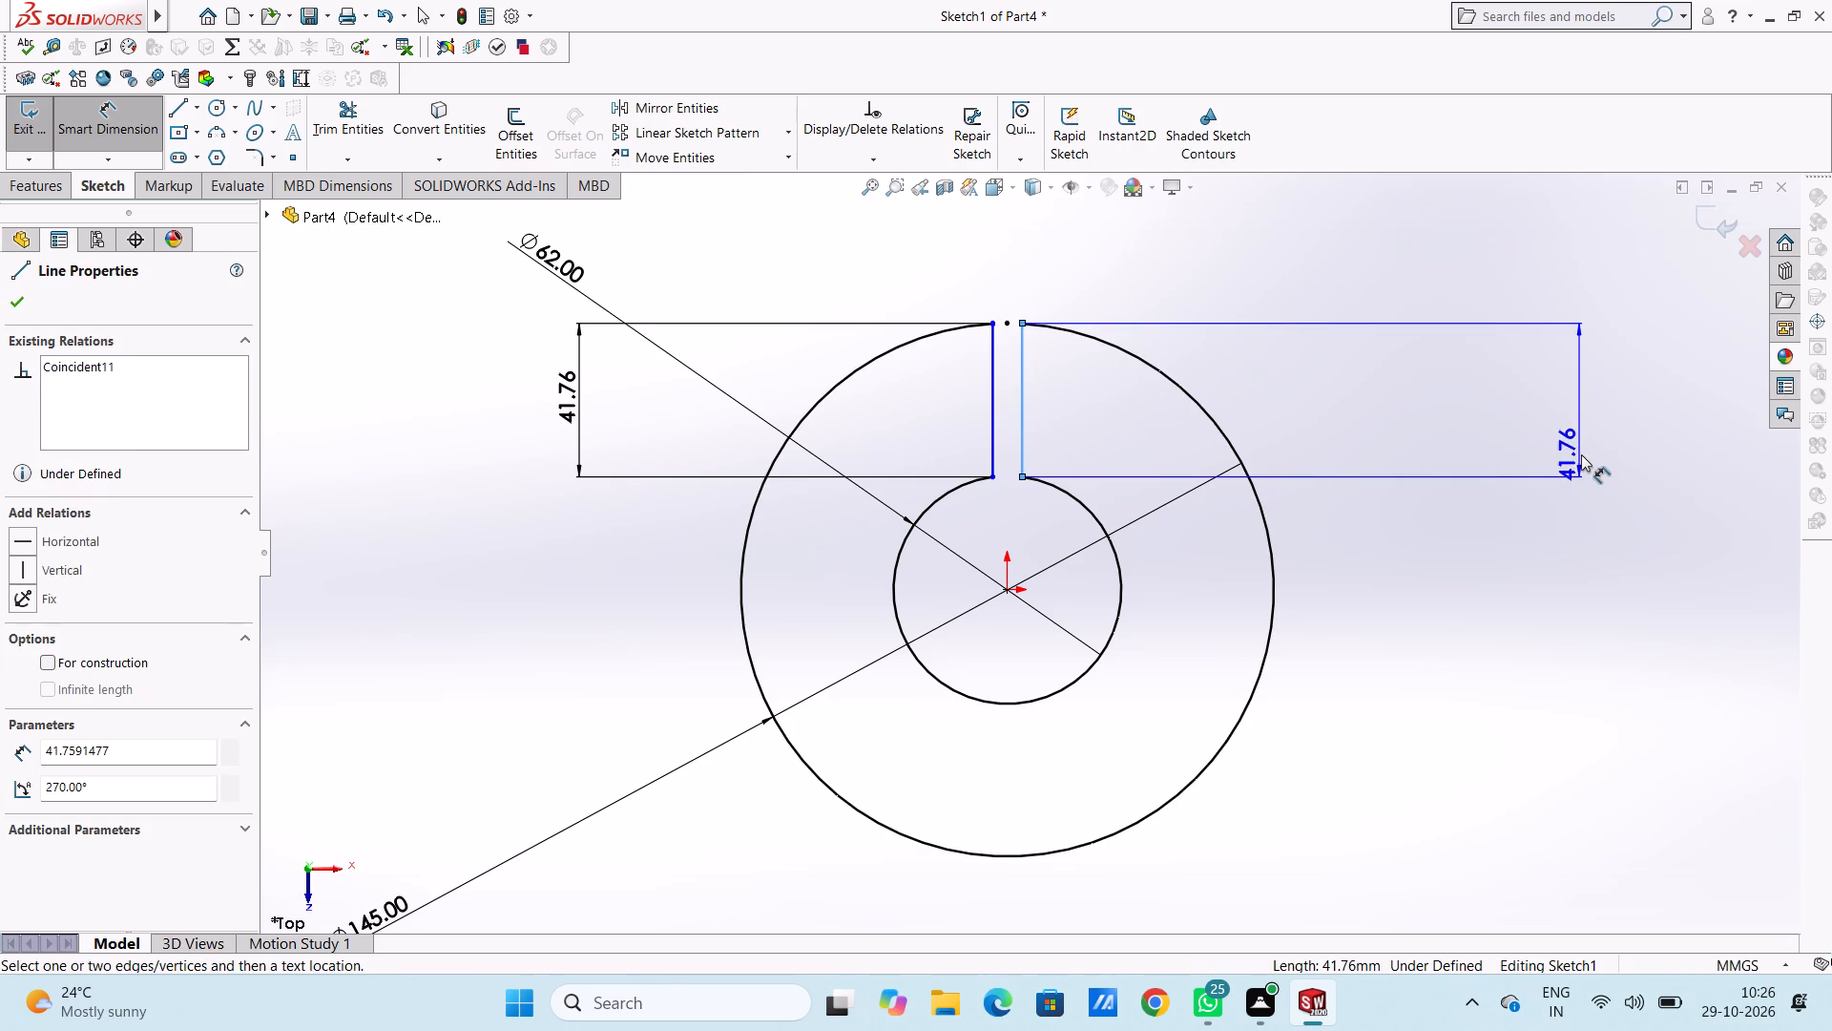
click(1581, 454)
click(1509, 426)
click(1458, 411)
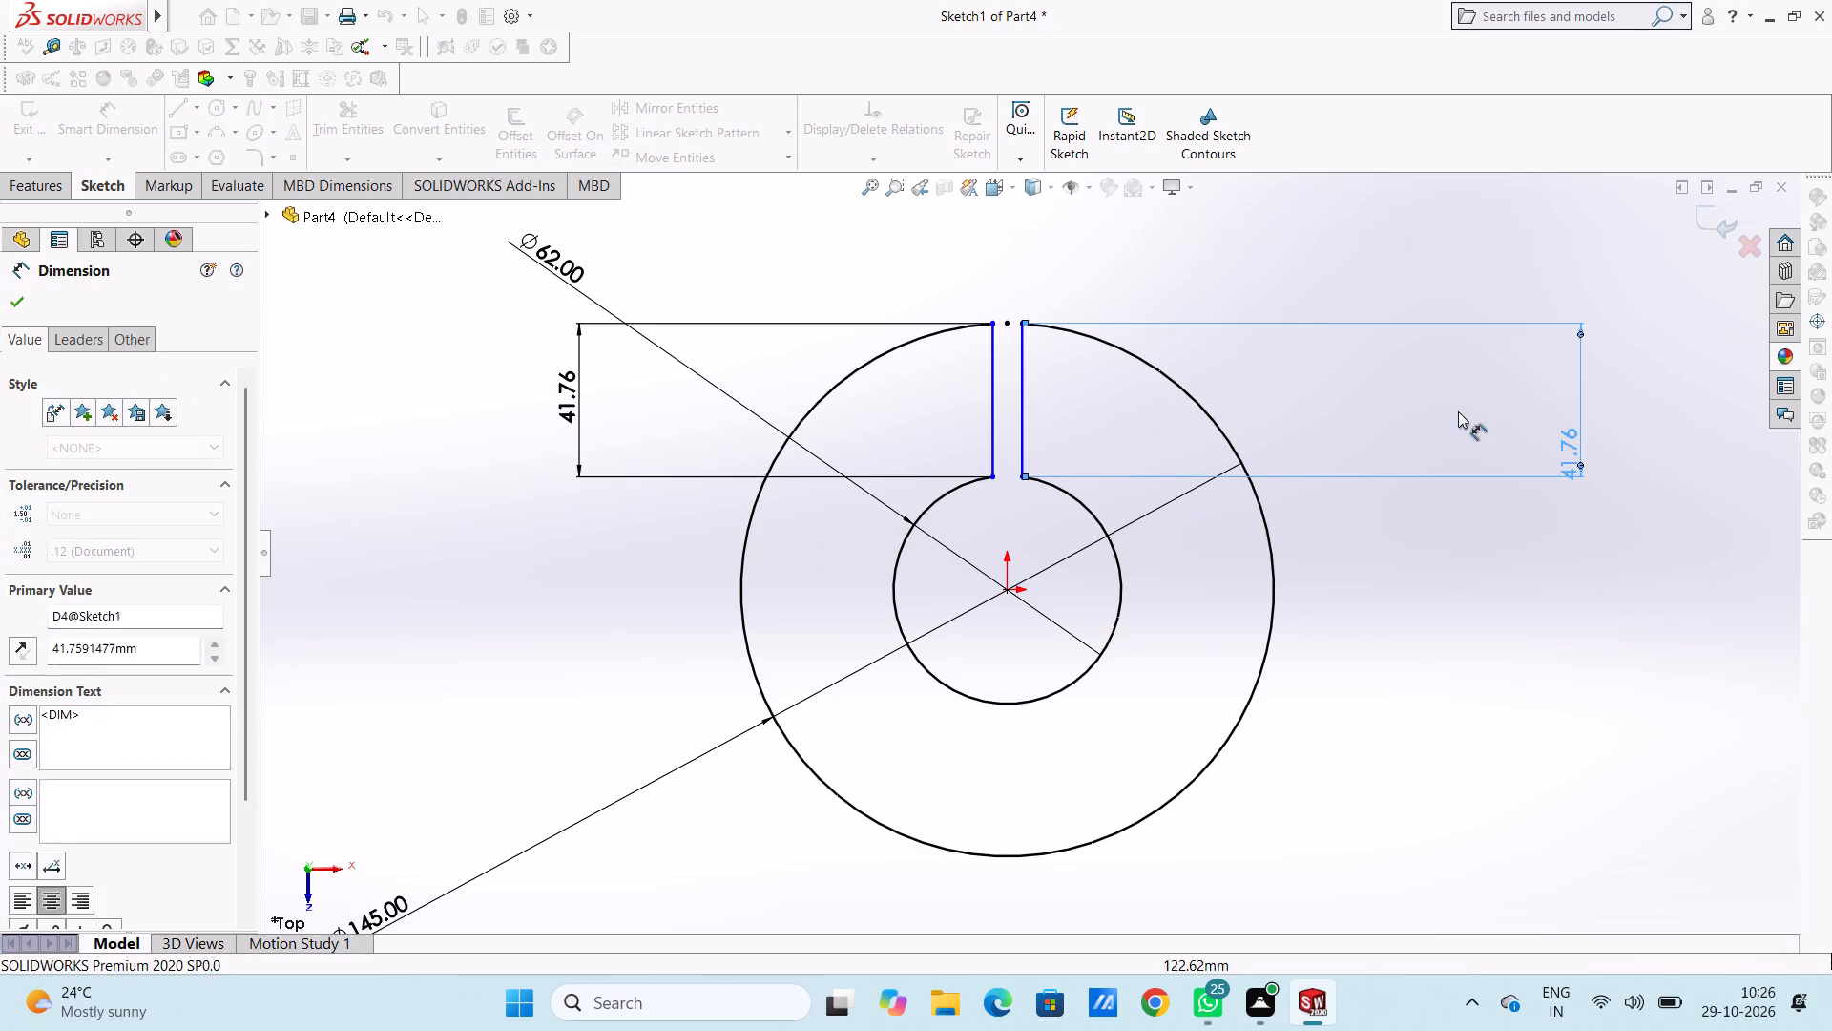
Move the length dimension of the slot's left line farther out from the ring.
drag(562, 416, 373, 410)
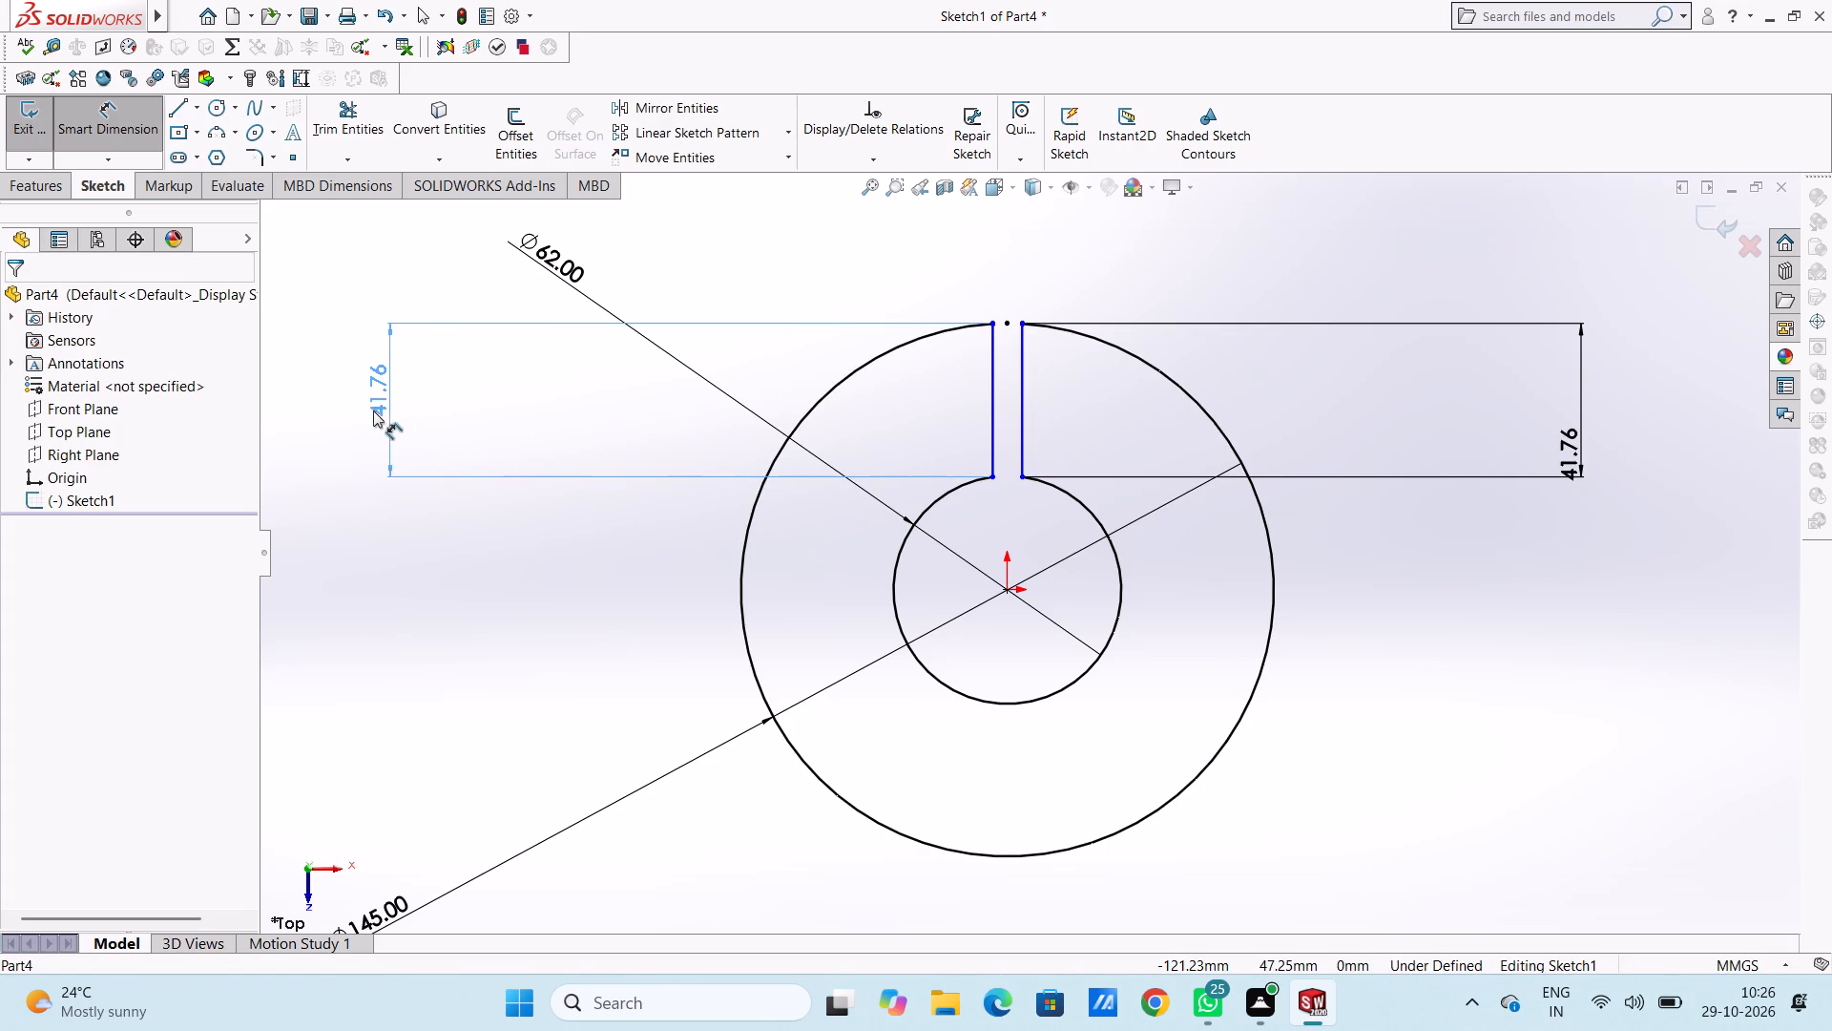
drag(373, 410, 354, 412)
click(580, 371)
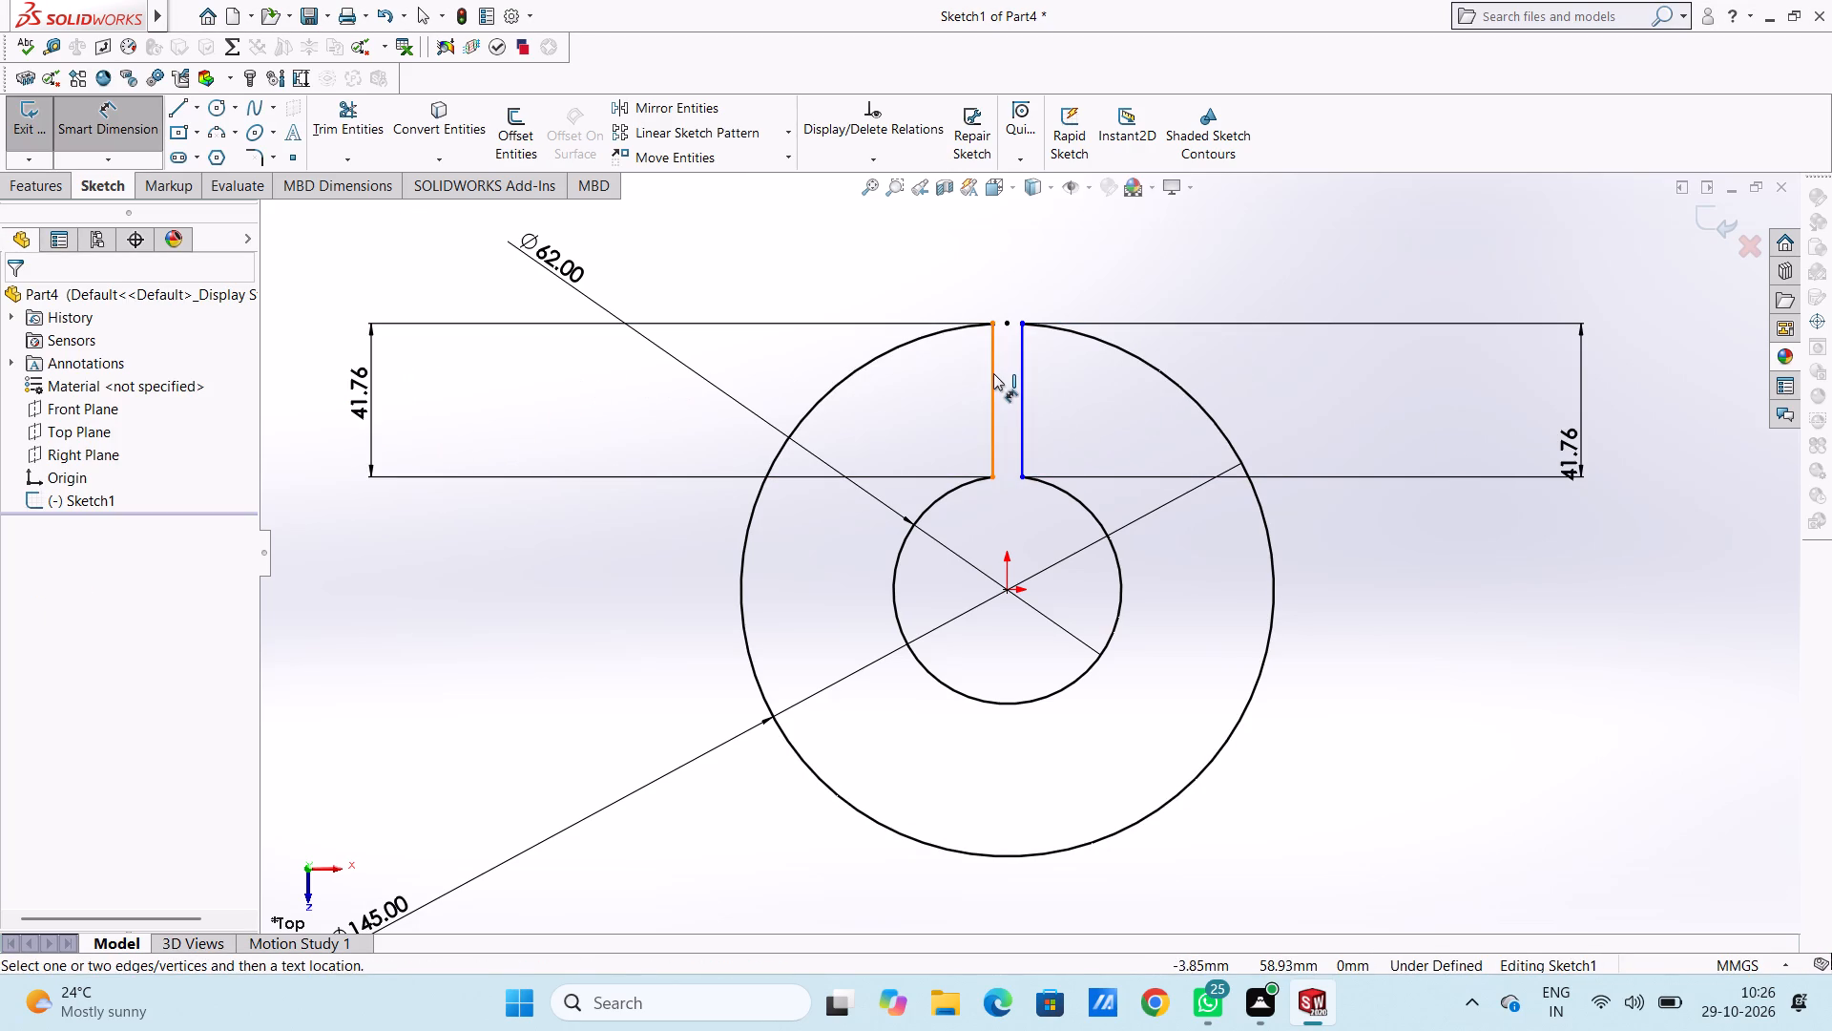
Dimension the slot's width between its two side lines, placing the dimension above the ring.
click(993, 373)
click(1023, 377)
scroll(1020, 512, up, 3)
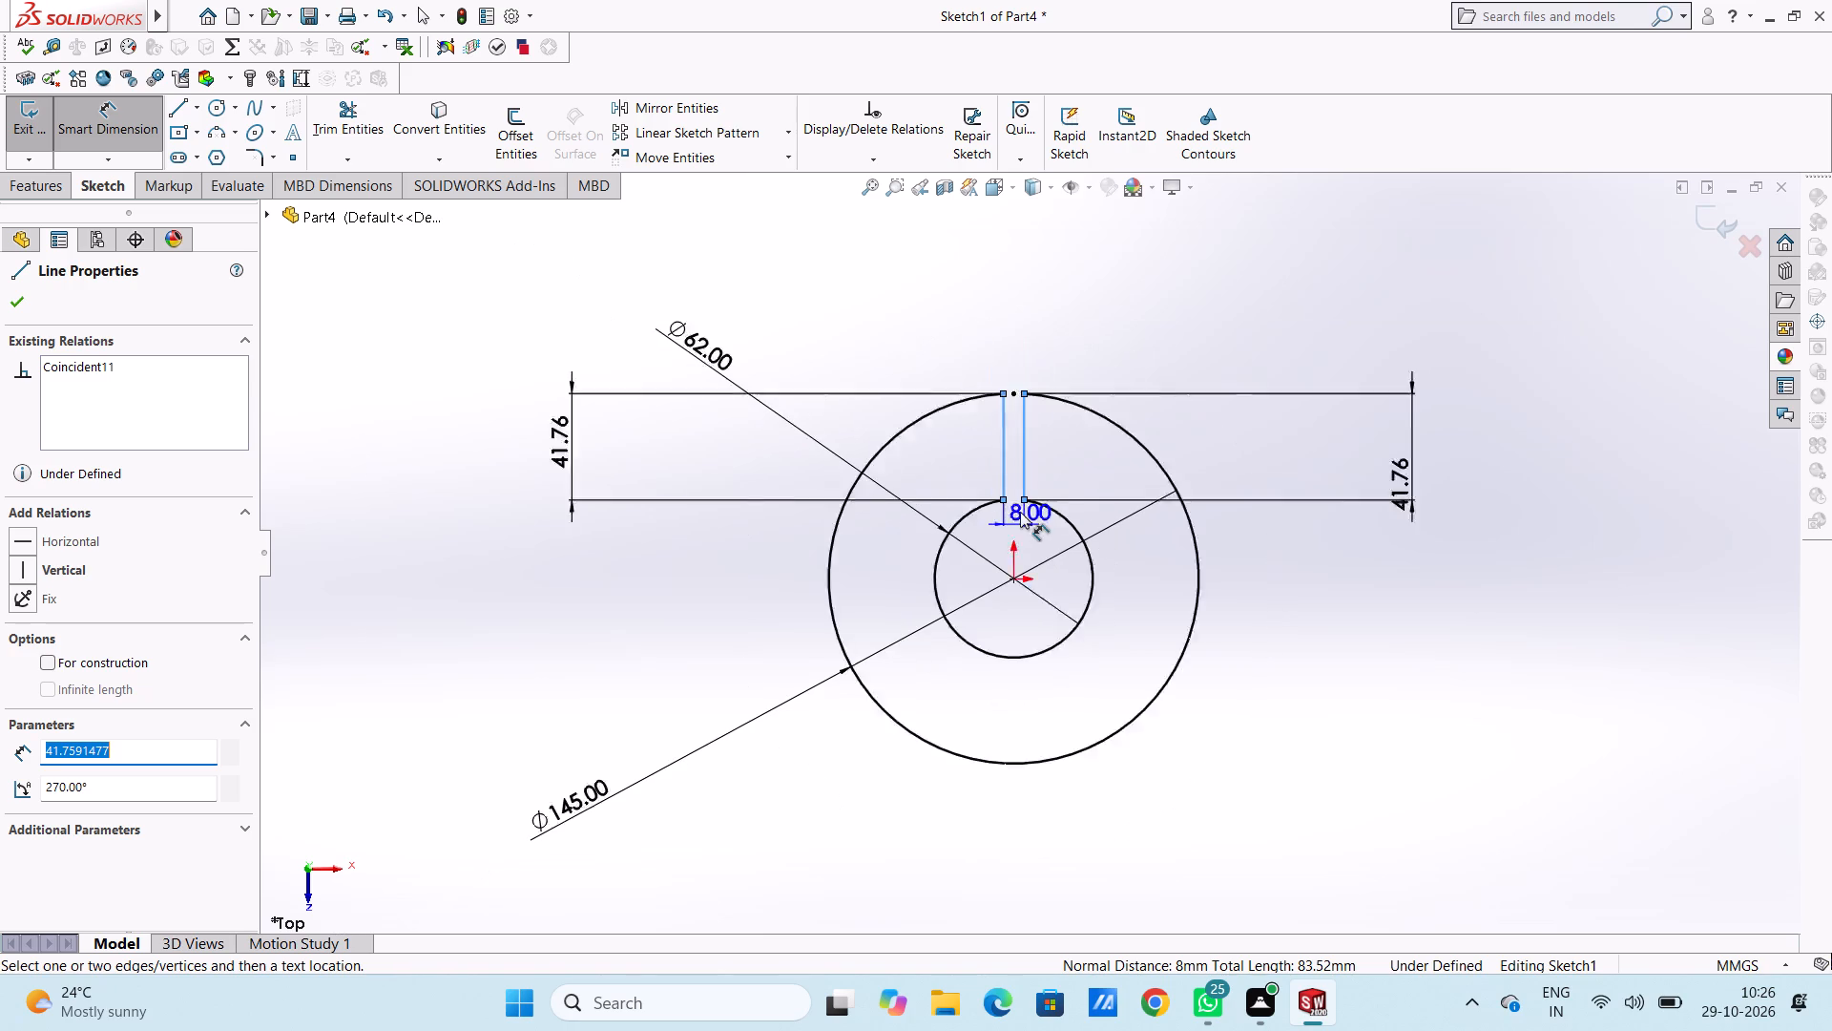
scroll(1020, 512, up, 1)
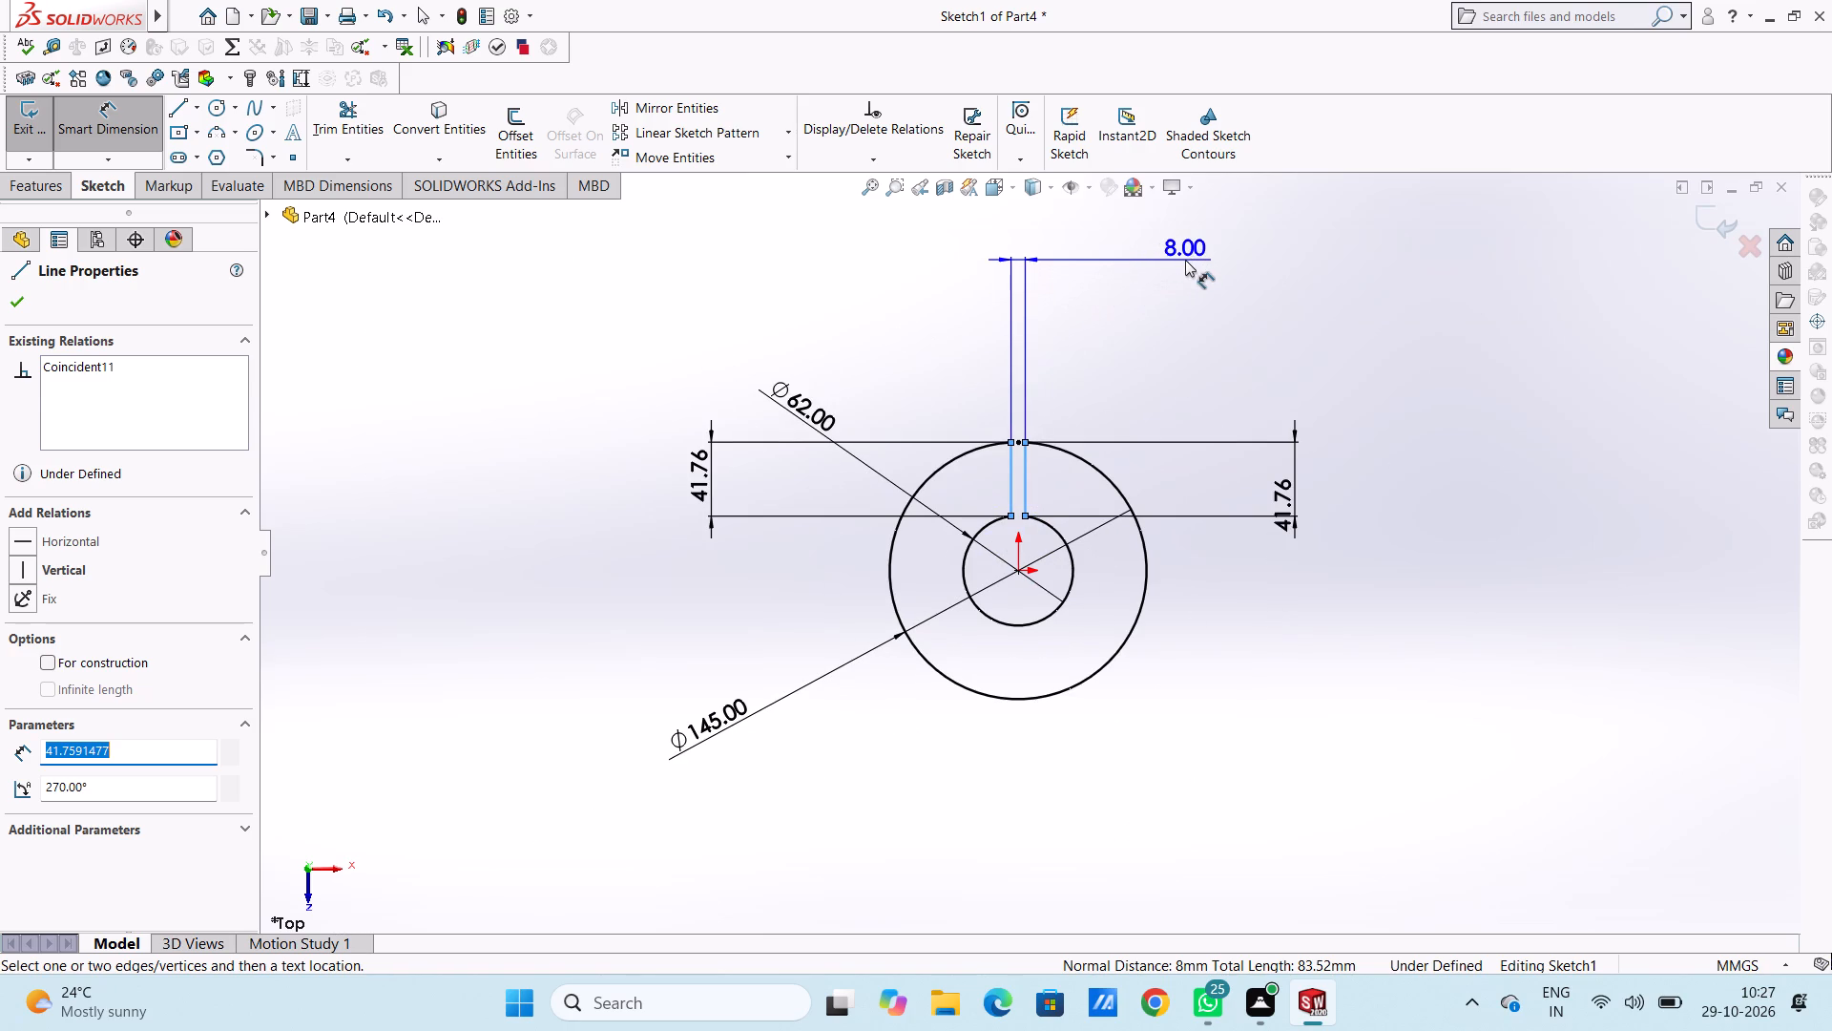
click(1185, 259)
click(1095, 235)
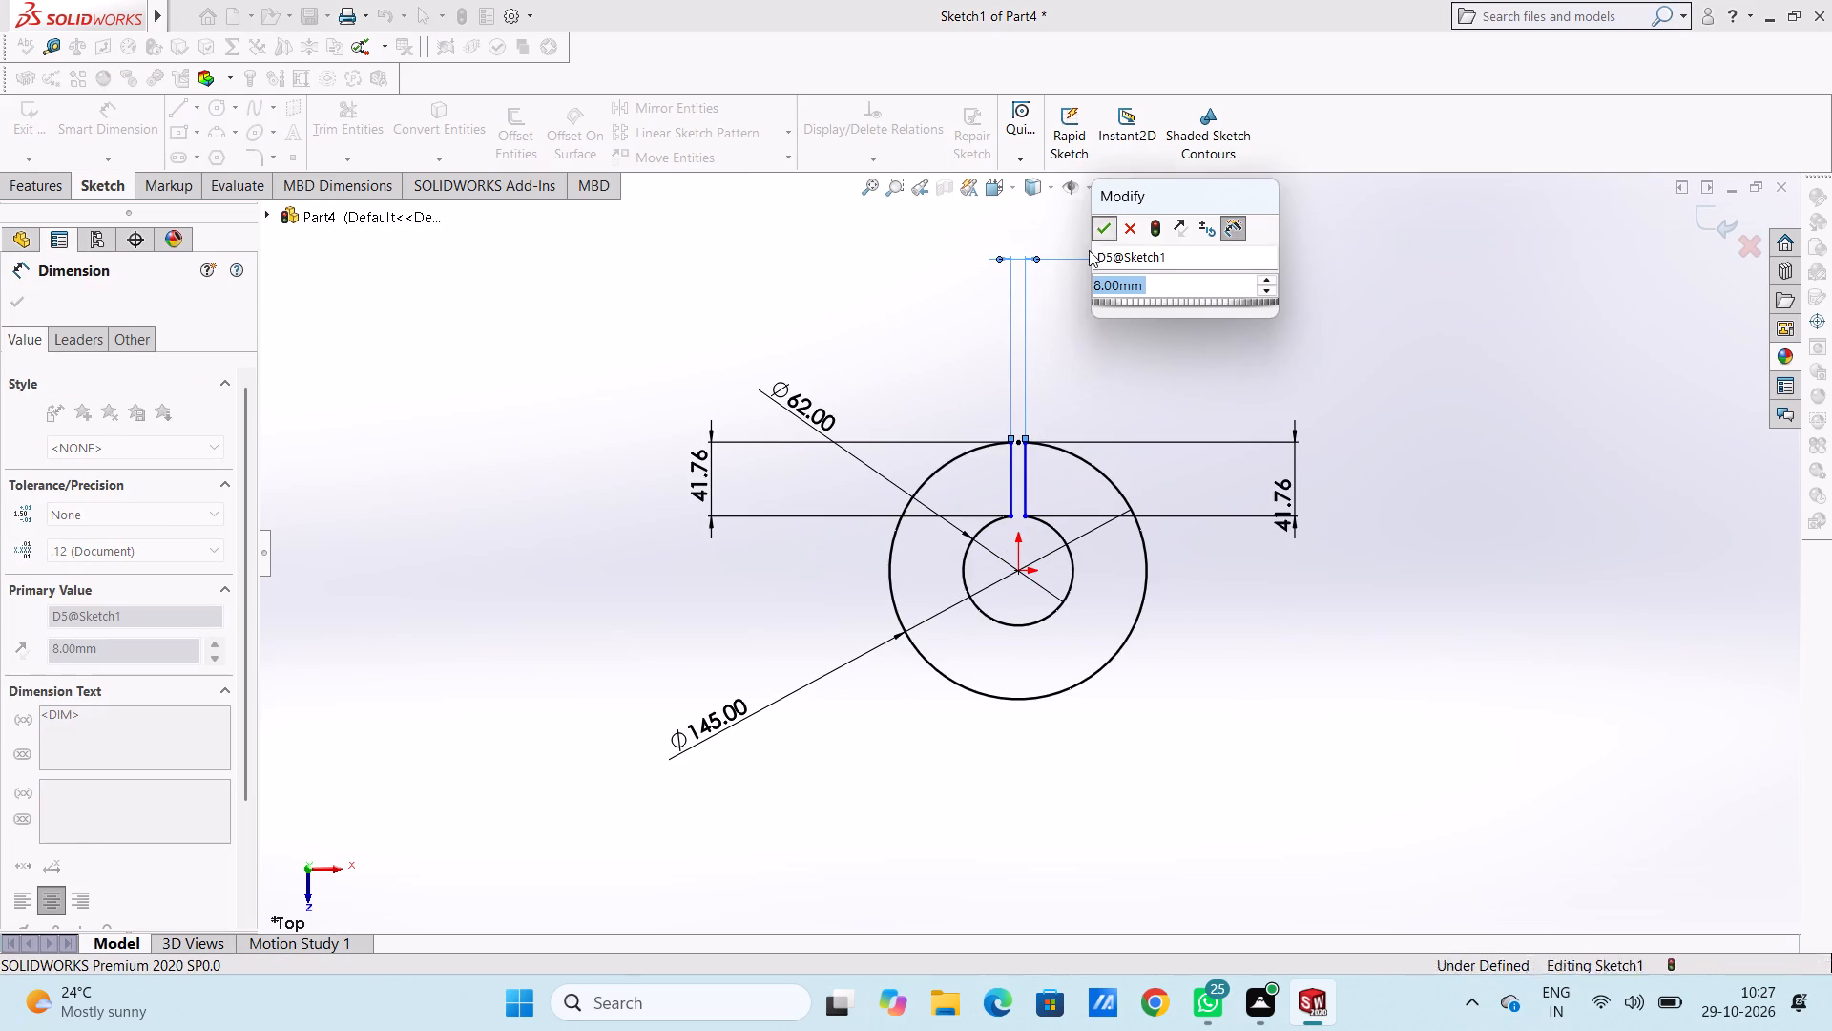
click(1054, 340)
Add a Fix relation to the upper endpoint of the slot's left line.
scroll(1026, 595, down, 2)
scroll(1011, 360, down, 3)
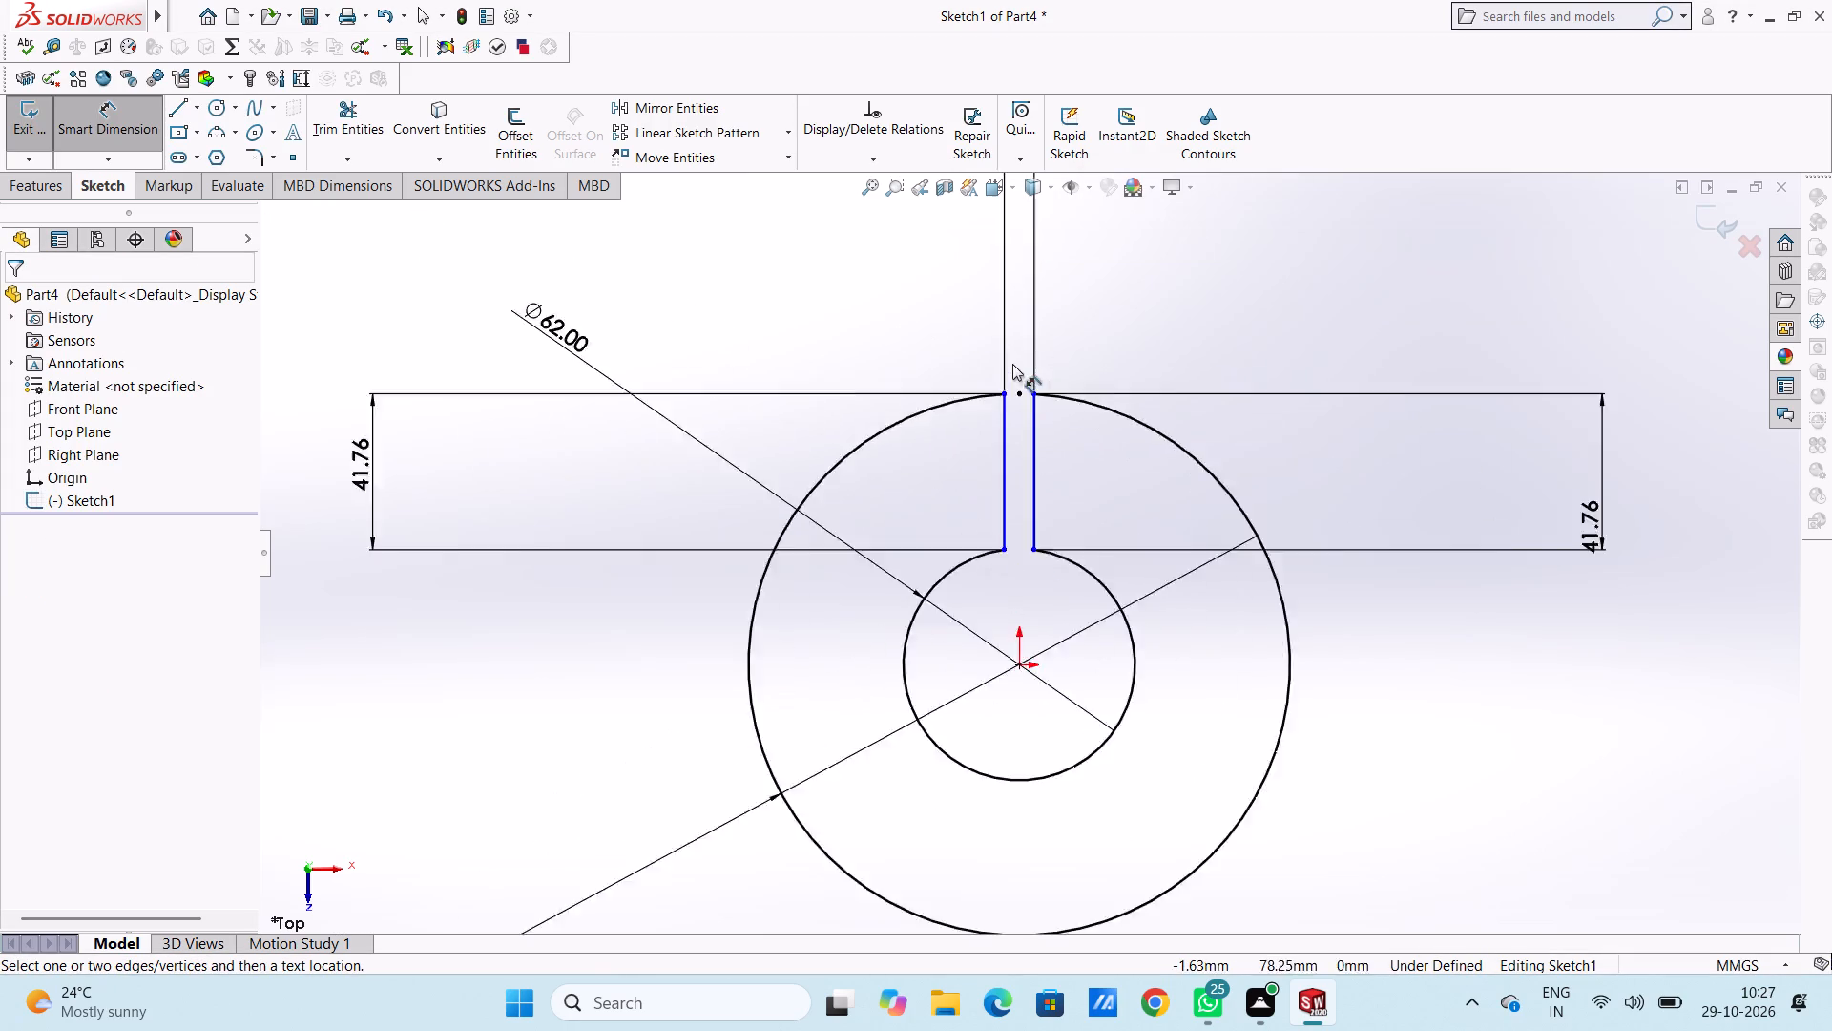
scroll(1012, 364, down, 2)
click(121, 133)
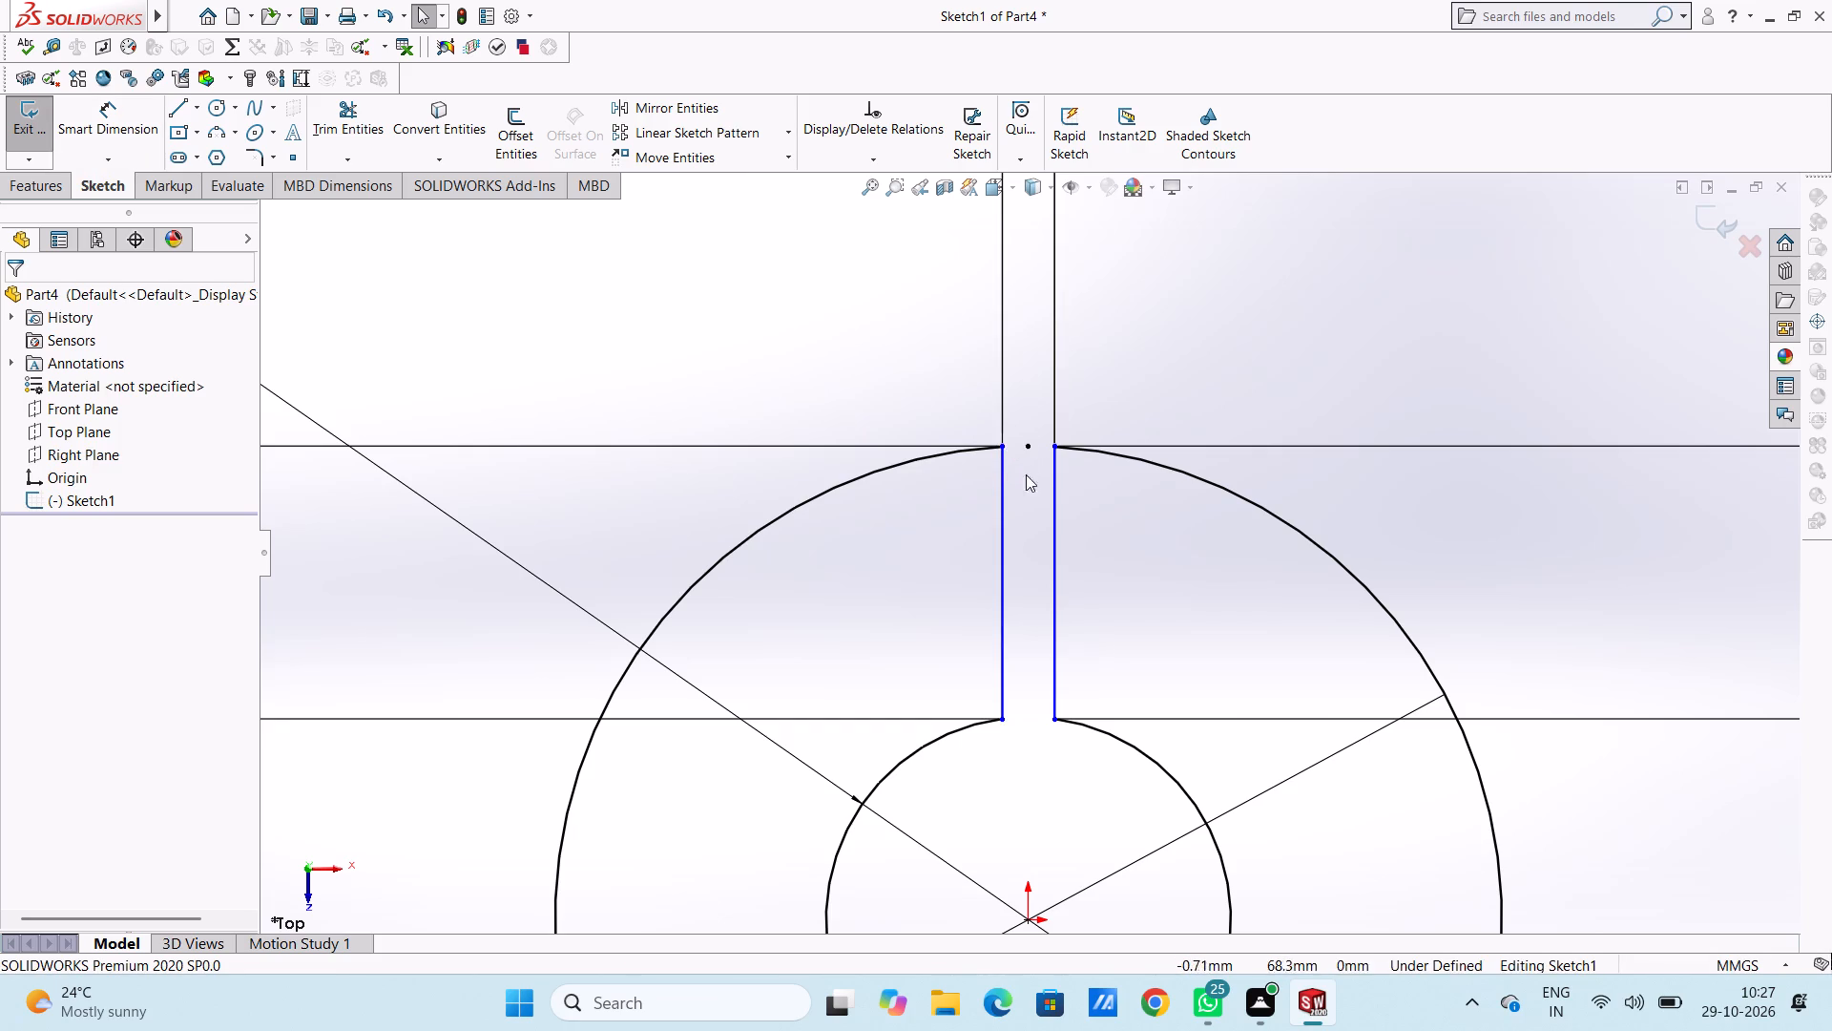
click(1002, 447)
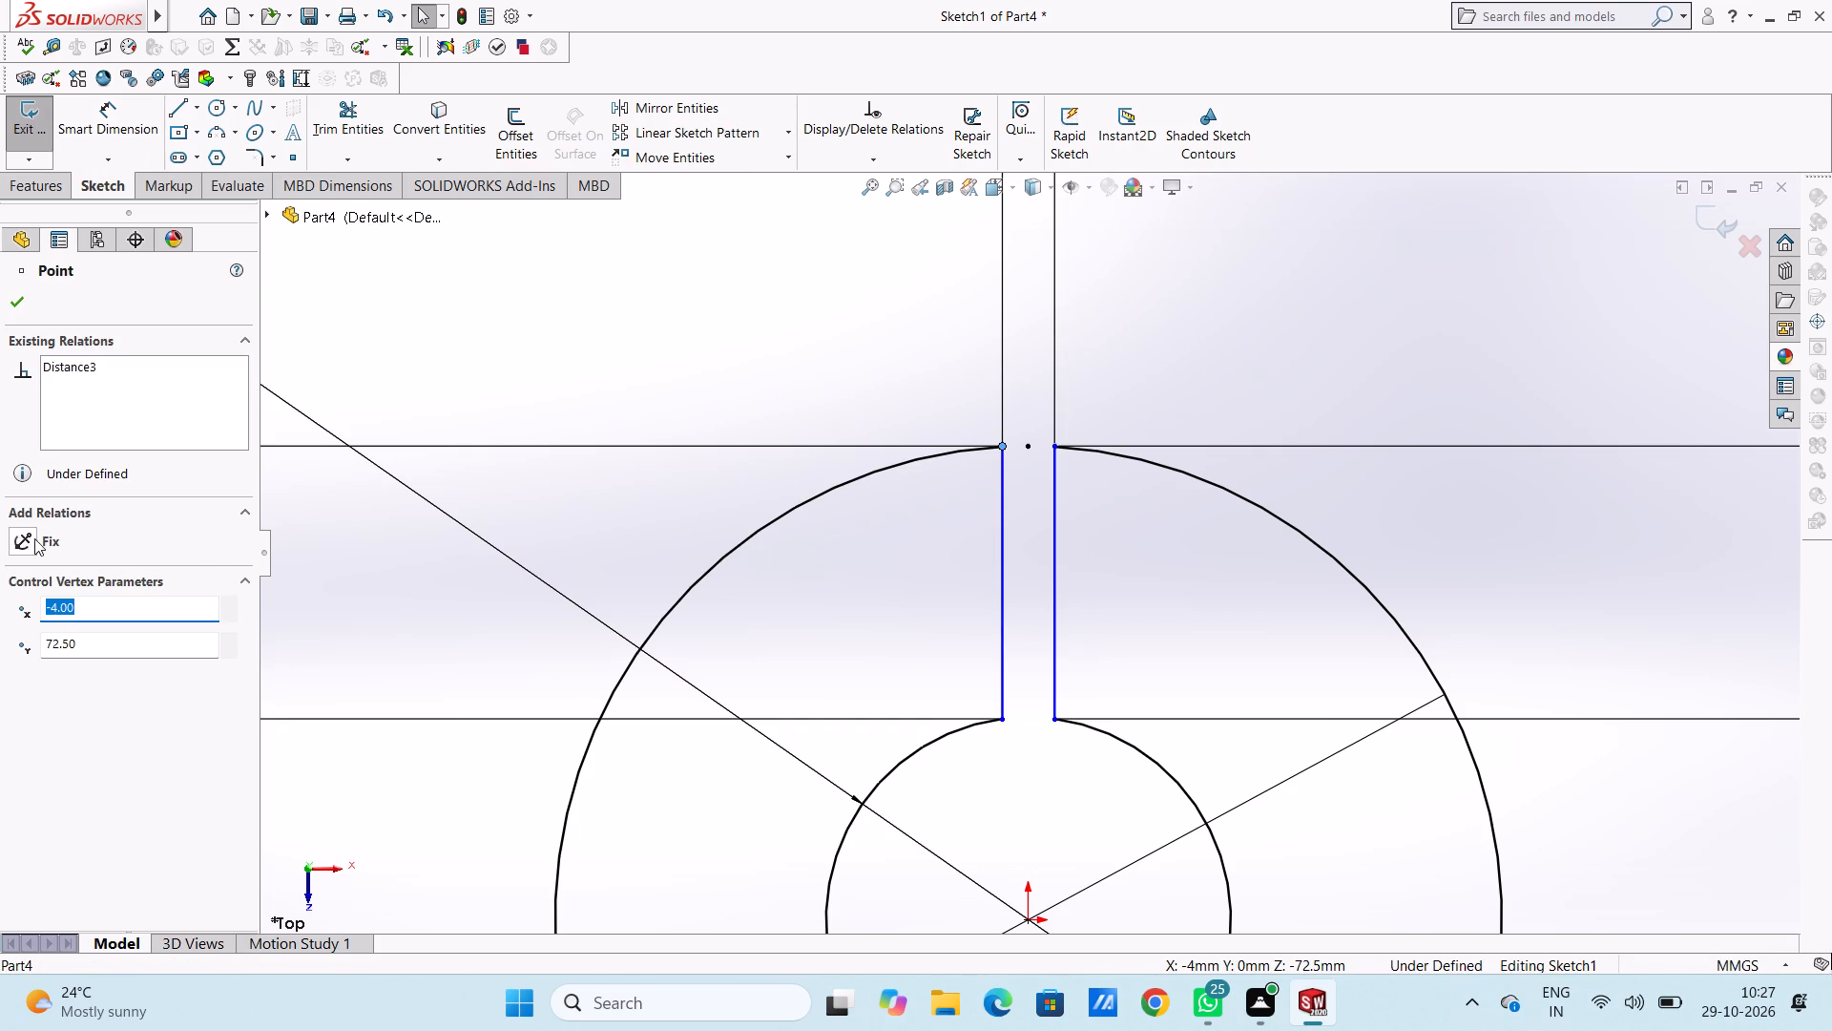
click(29, 536)
click(872, 302)
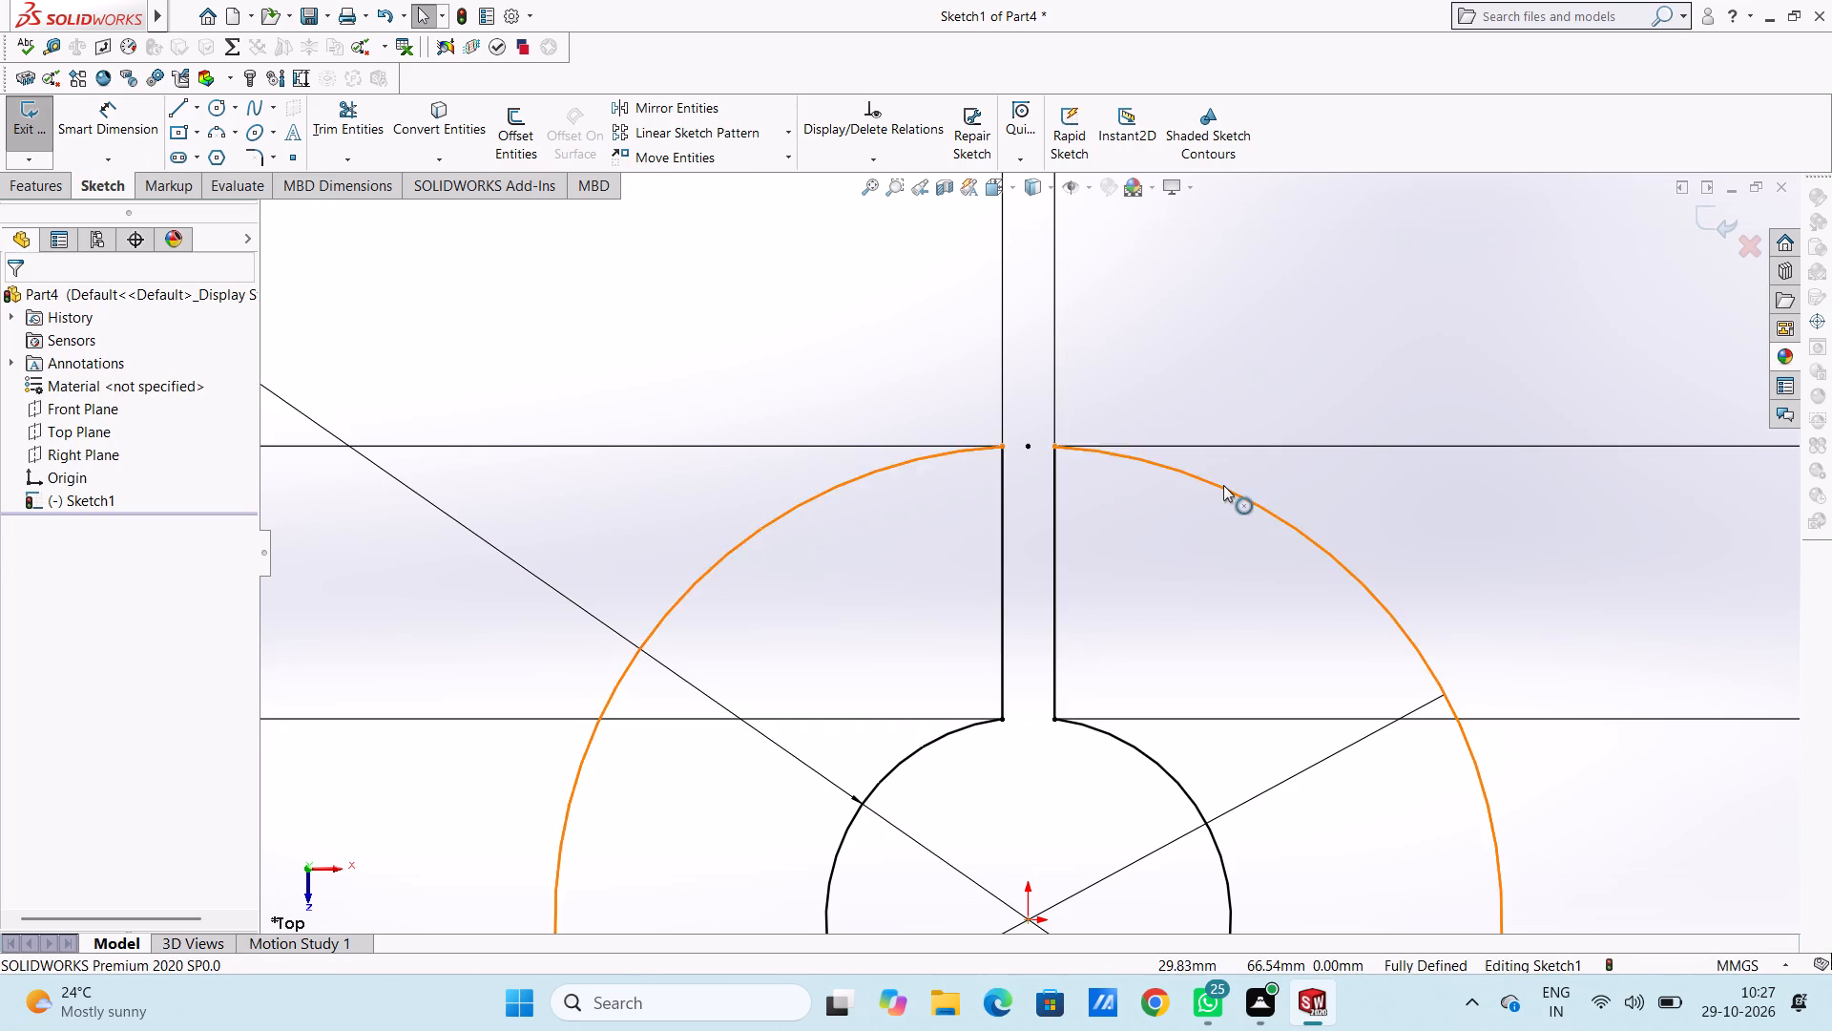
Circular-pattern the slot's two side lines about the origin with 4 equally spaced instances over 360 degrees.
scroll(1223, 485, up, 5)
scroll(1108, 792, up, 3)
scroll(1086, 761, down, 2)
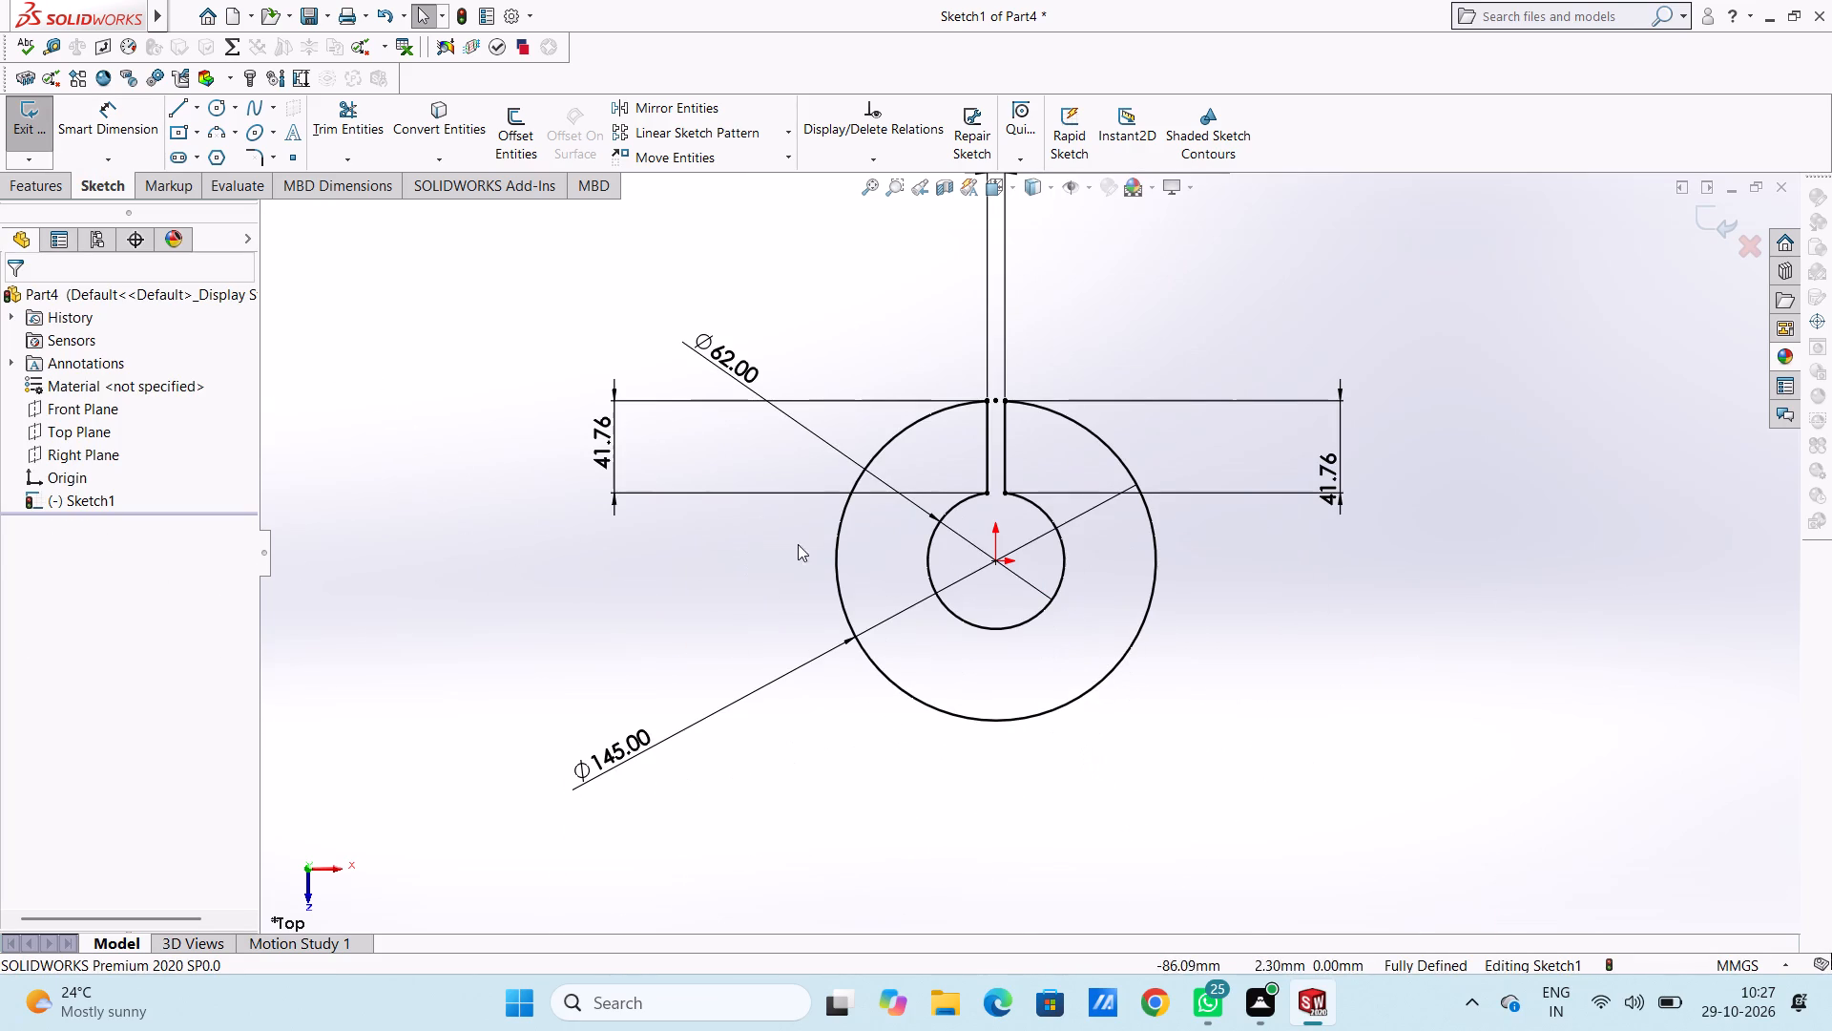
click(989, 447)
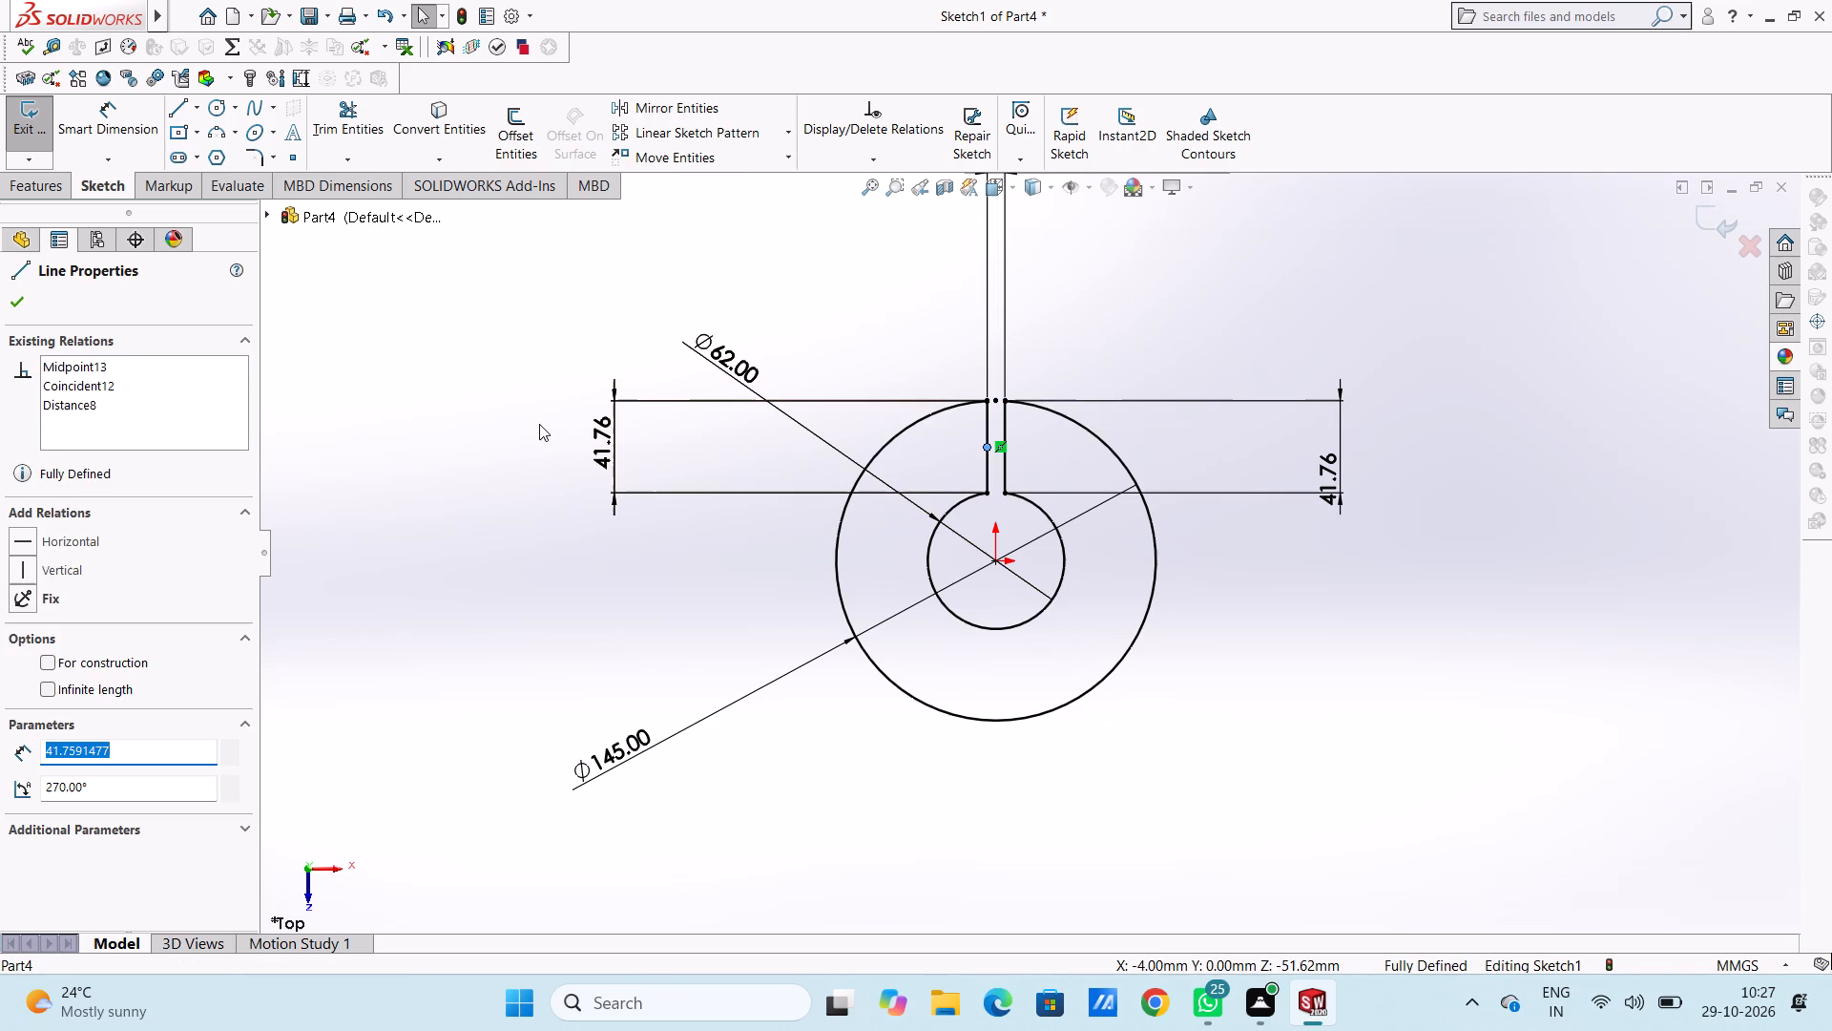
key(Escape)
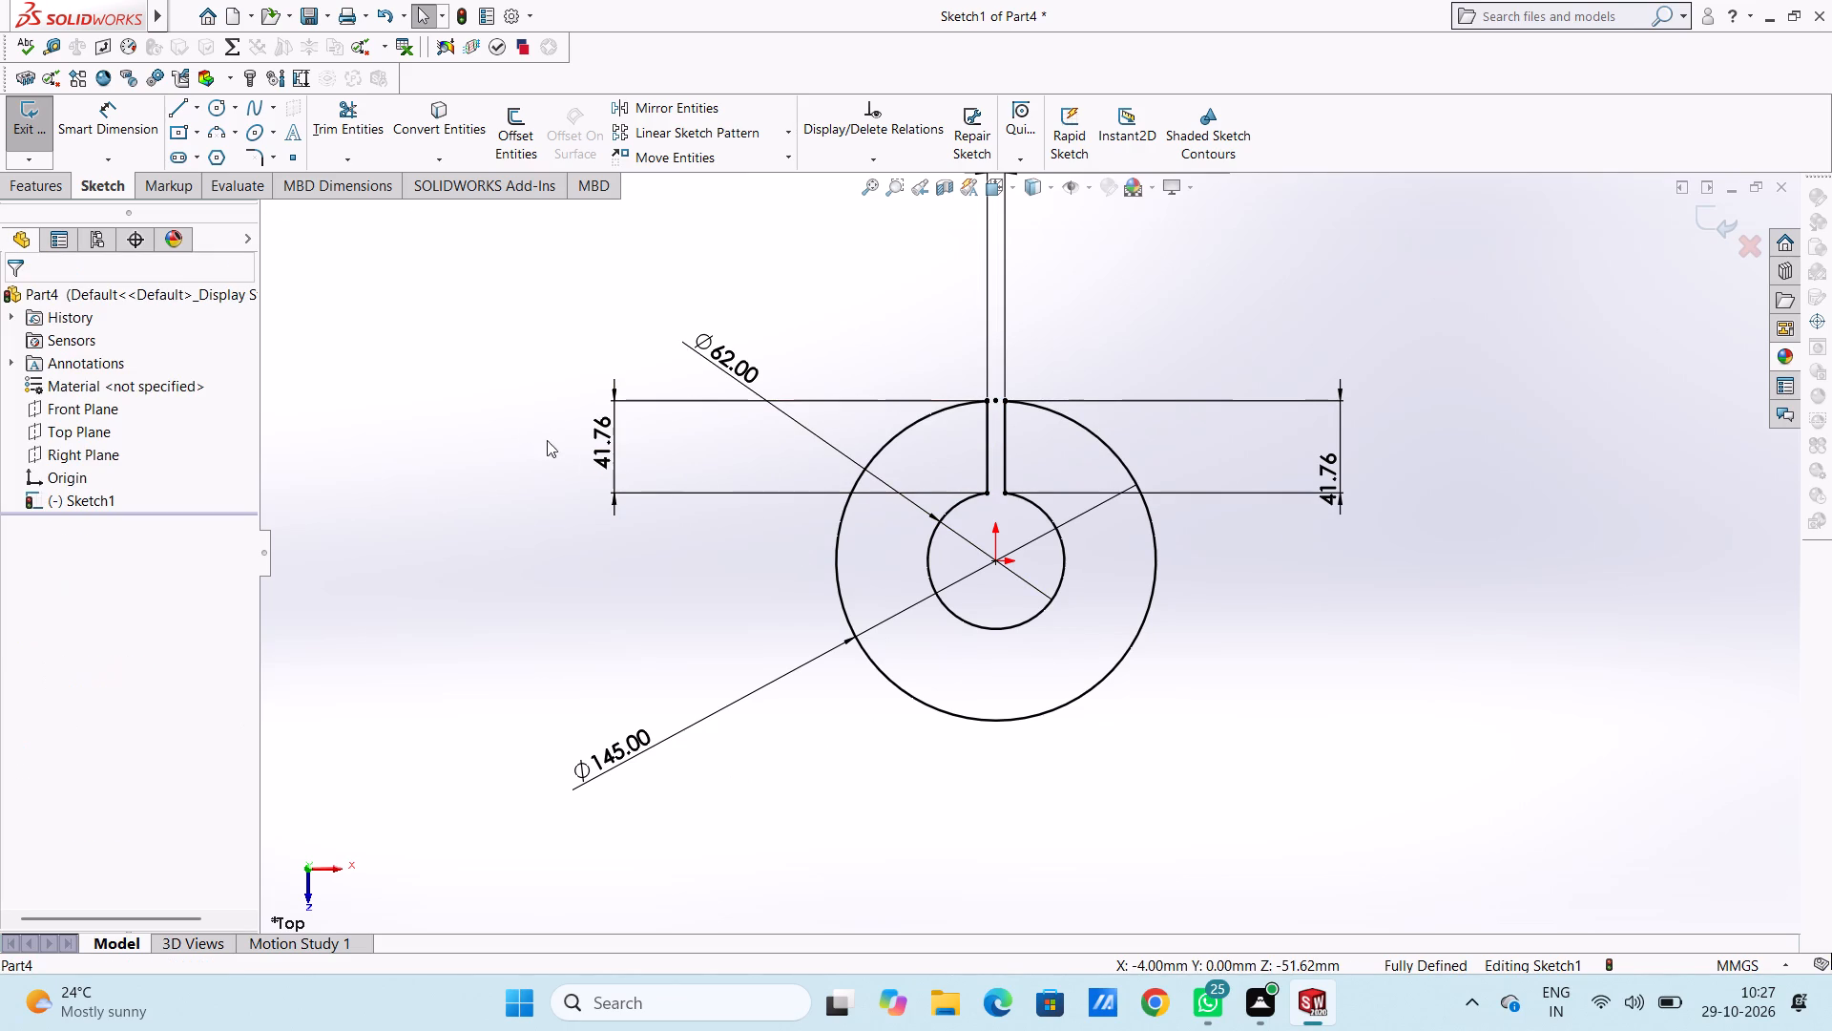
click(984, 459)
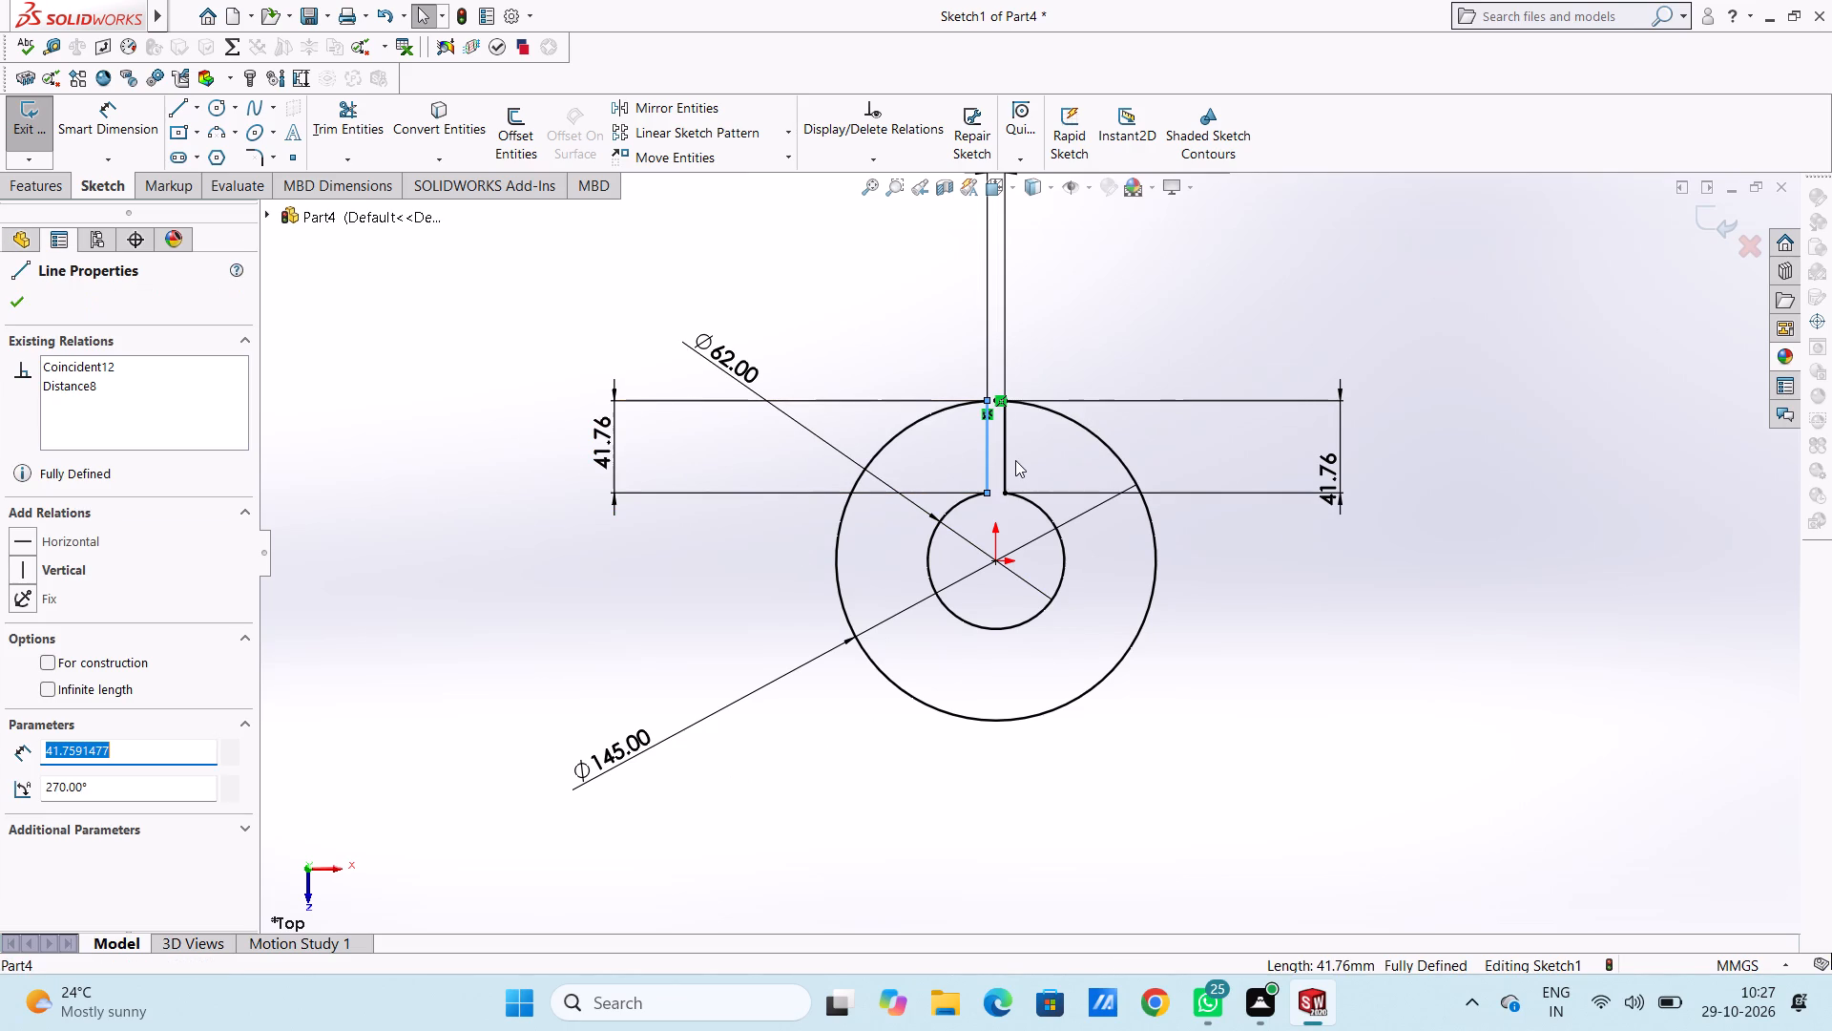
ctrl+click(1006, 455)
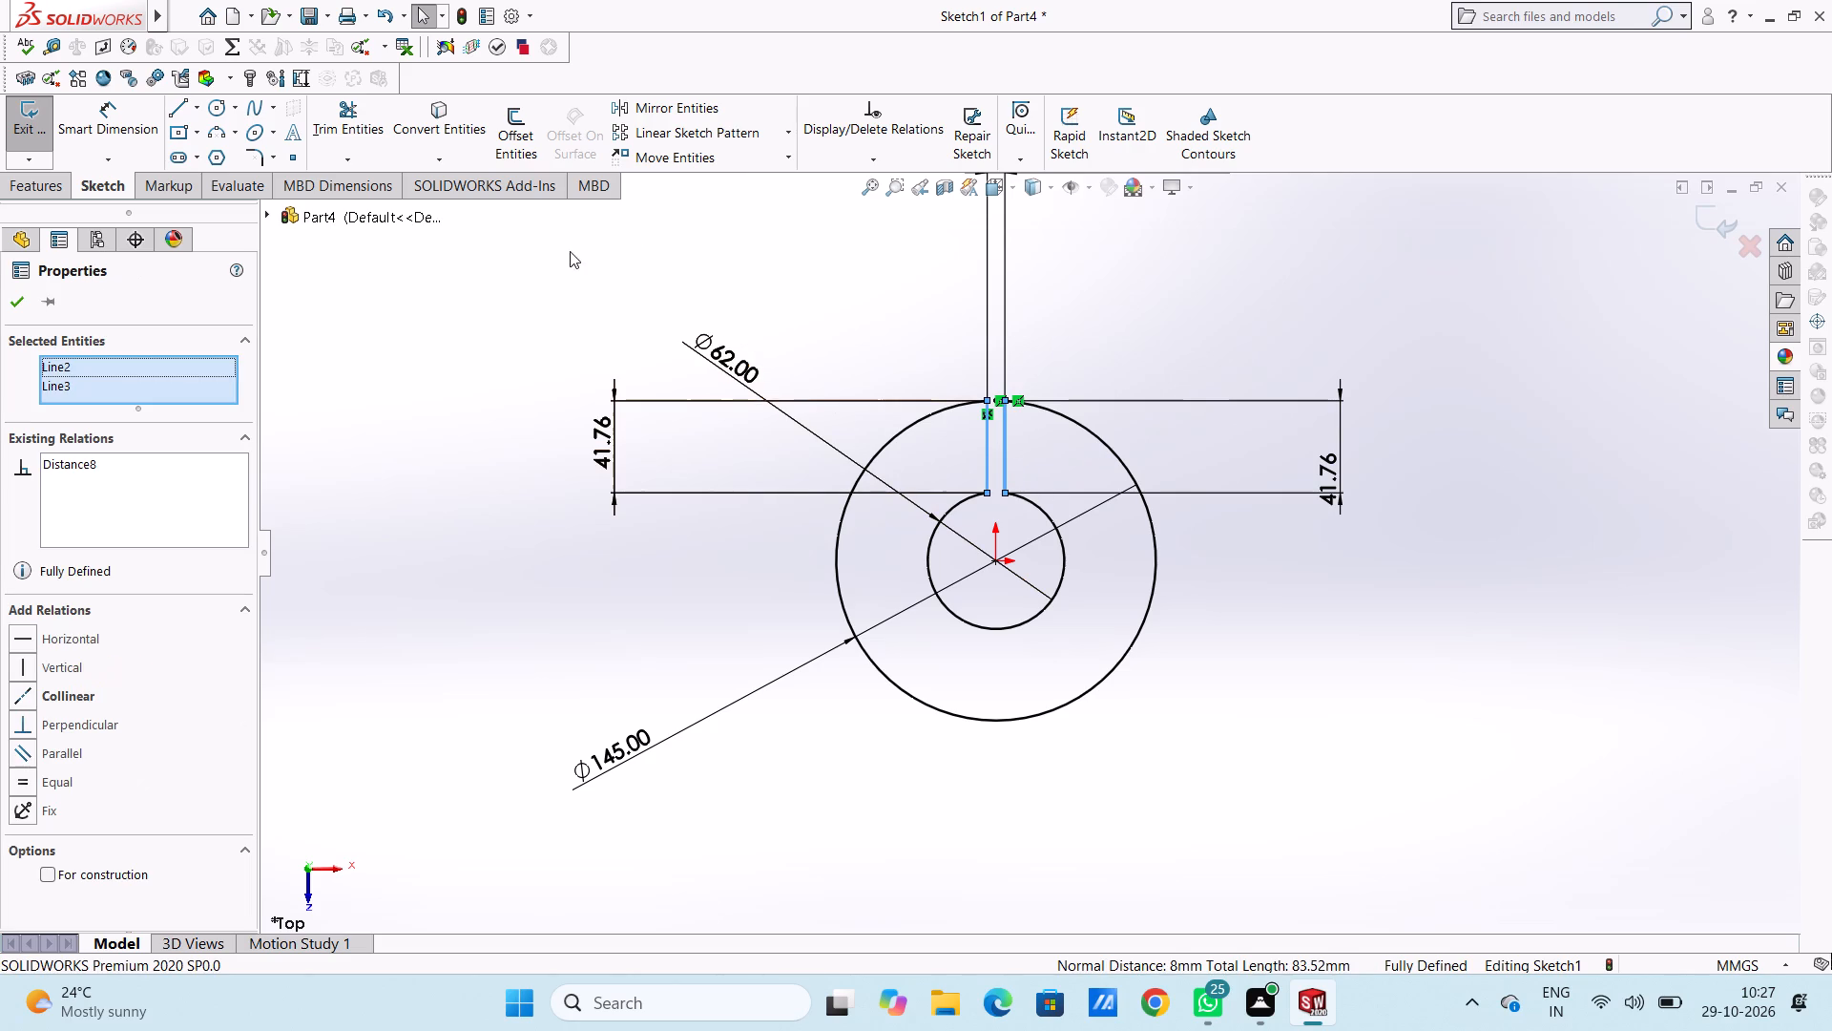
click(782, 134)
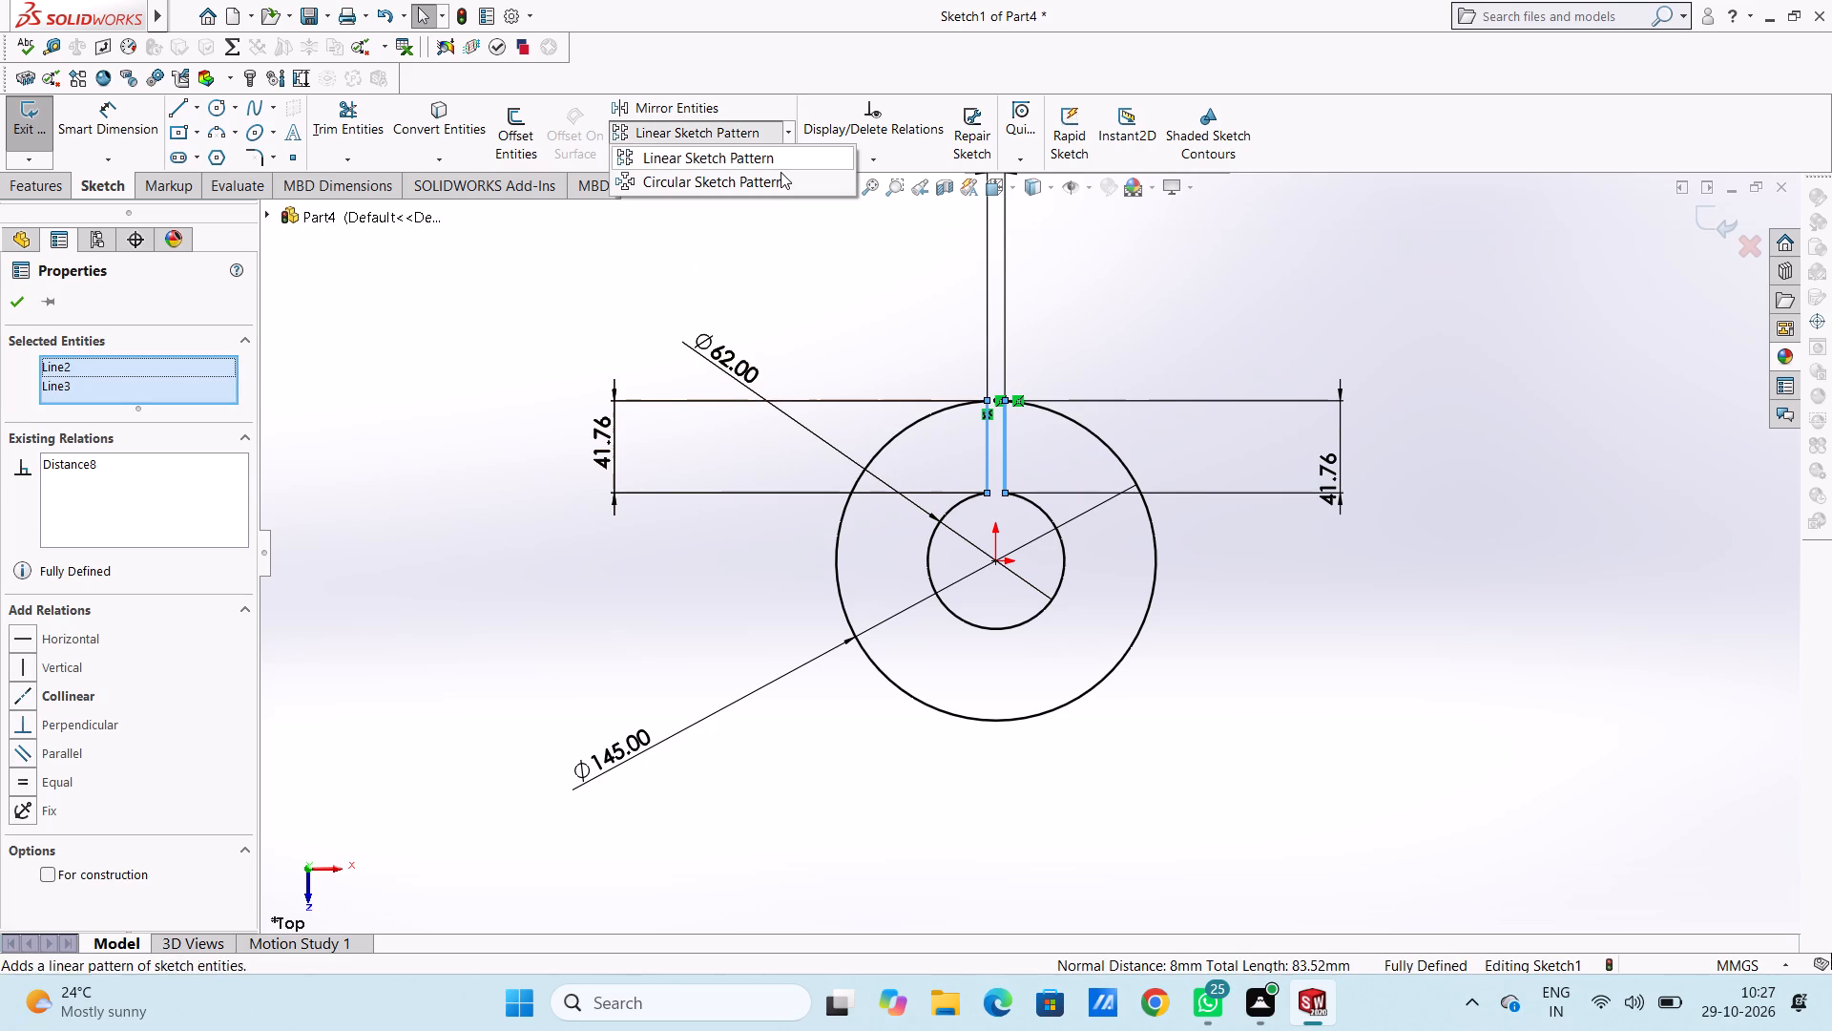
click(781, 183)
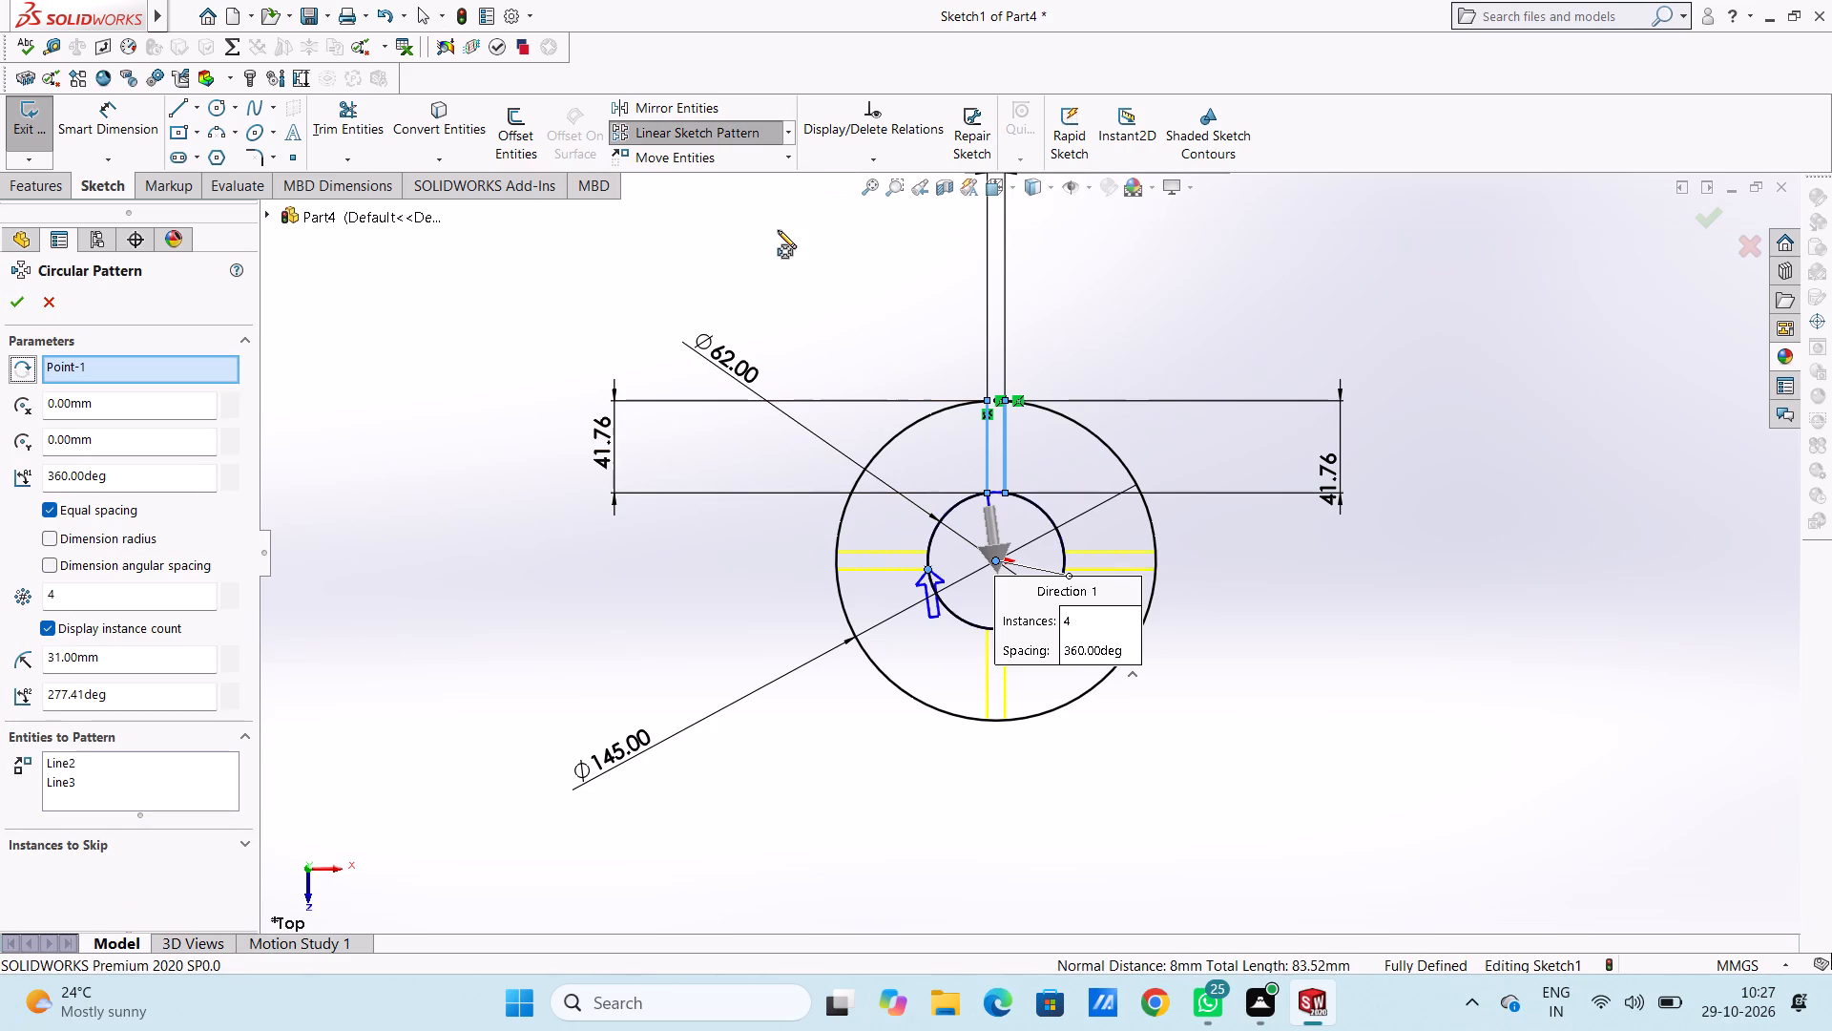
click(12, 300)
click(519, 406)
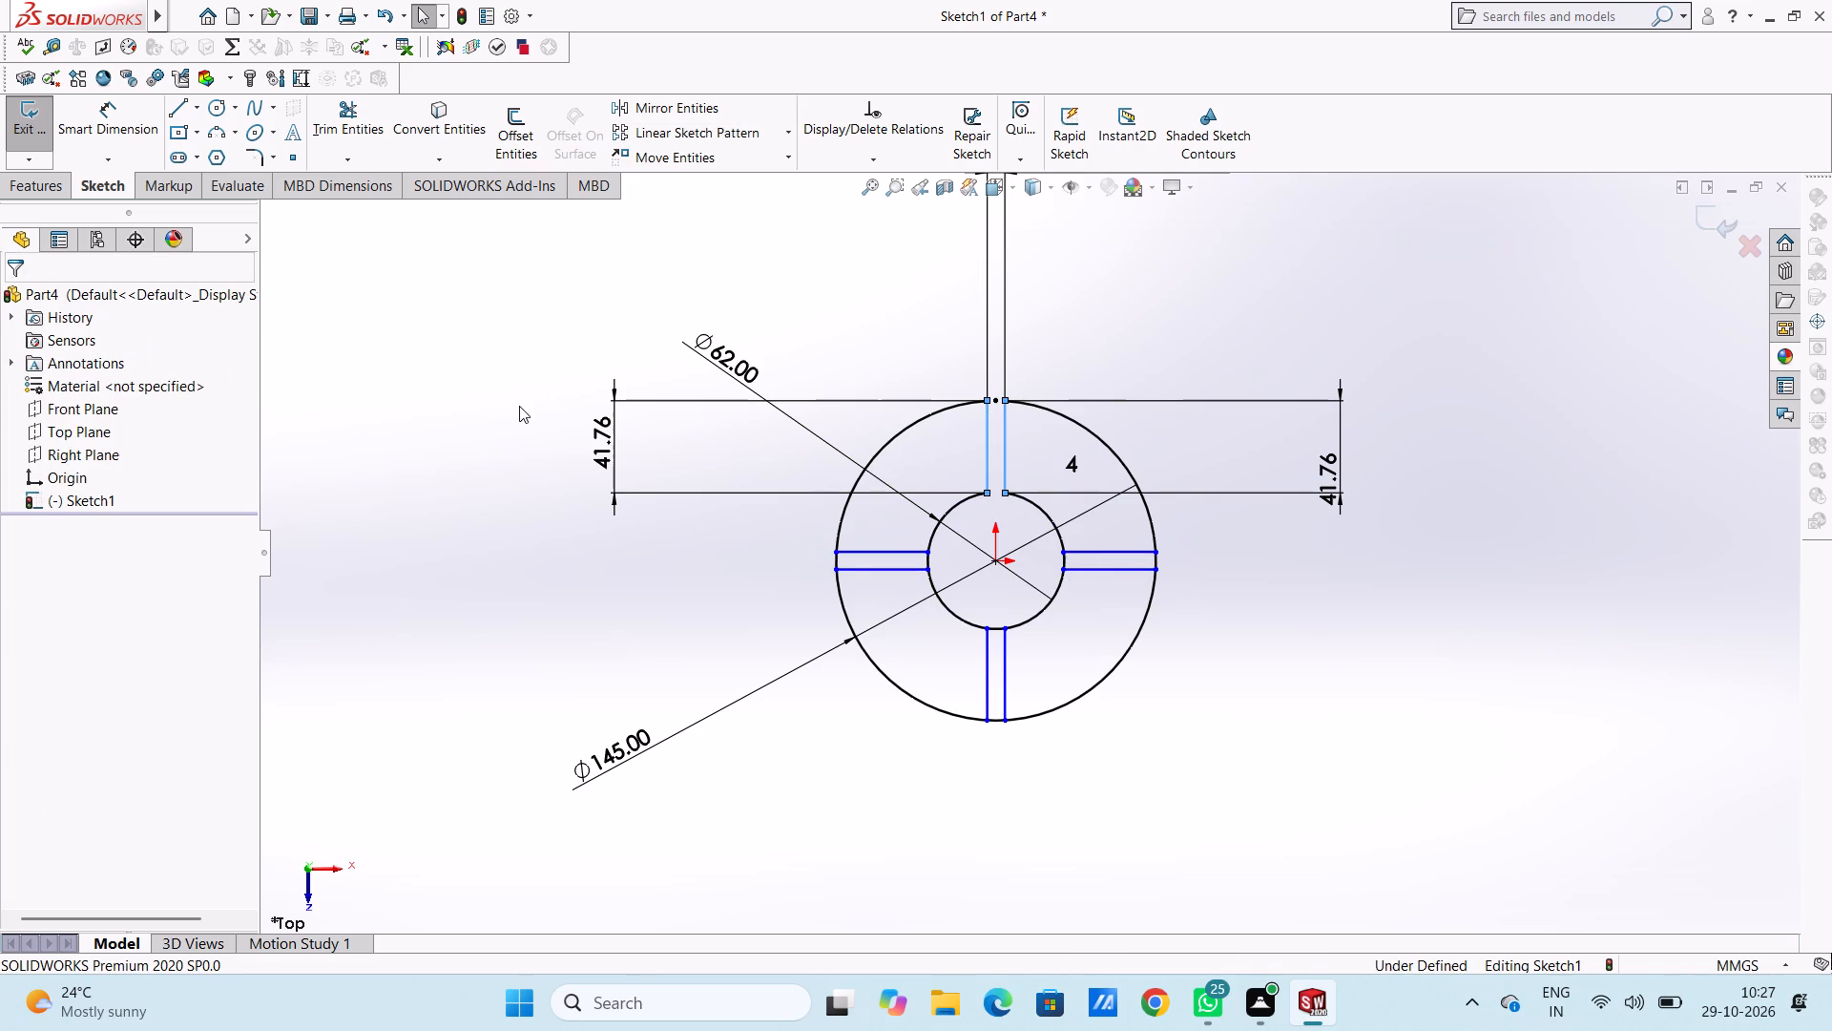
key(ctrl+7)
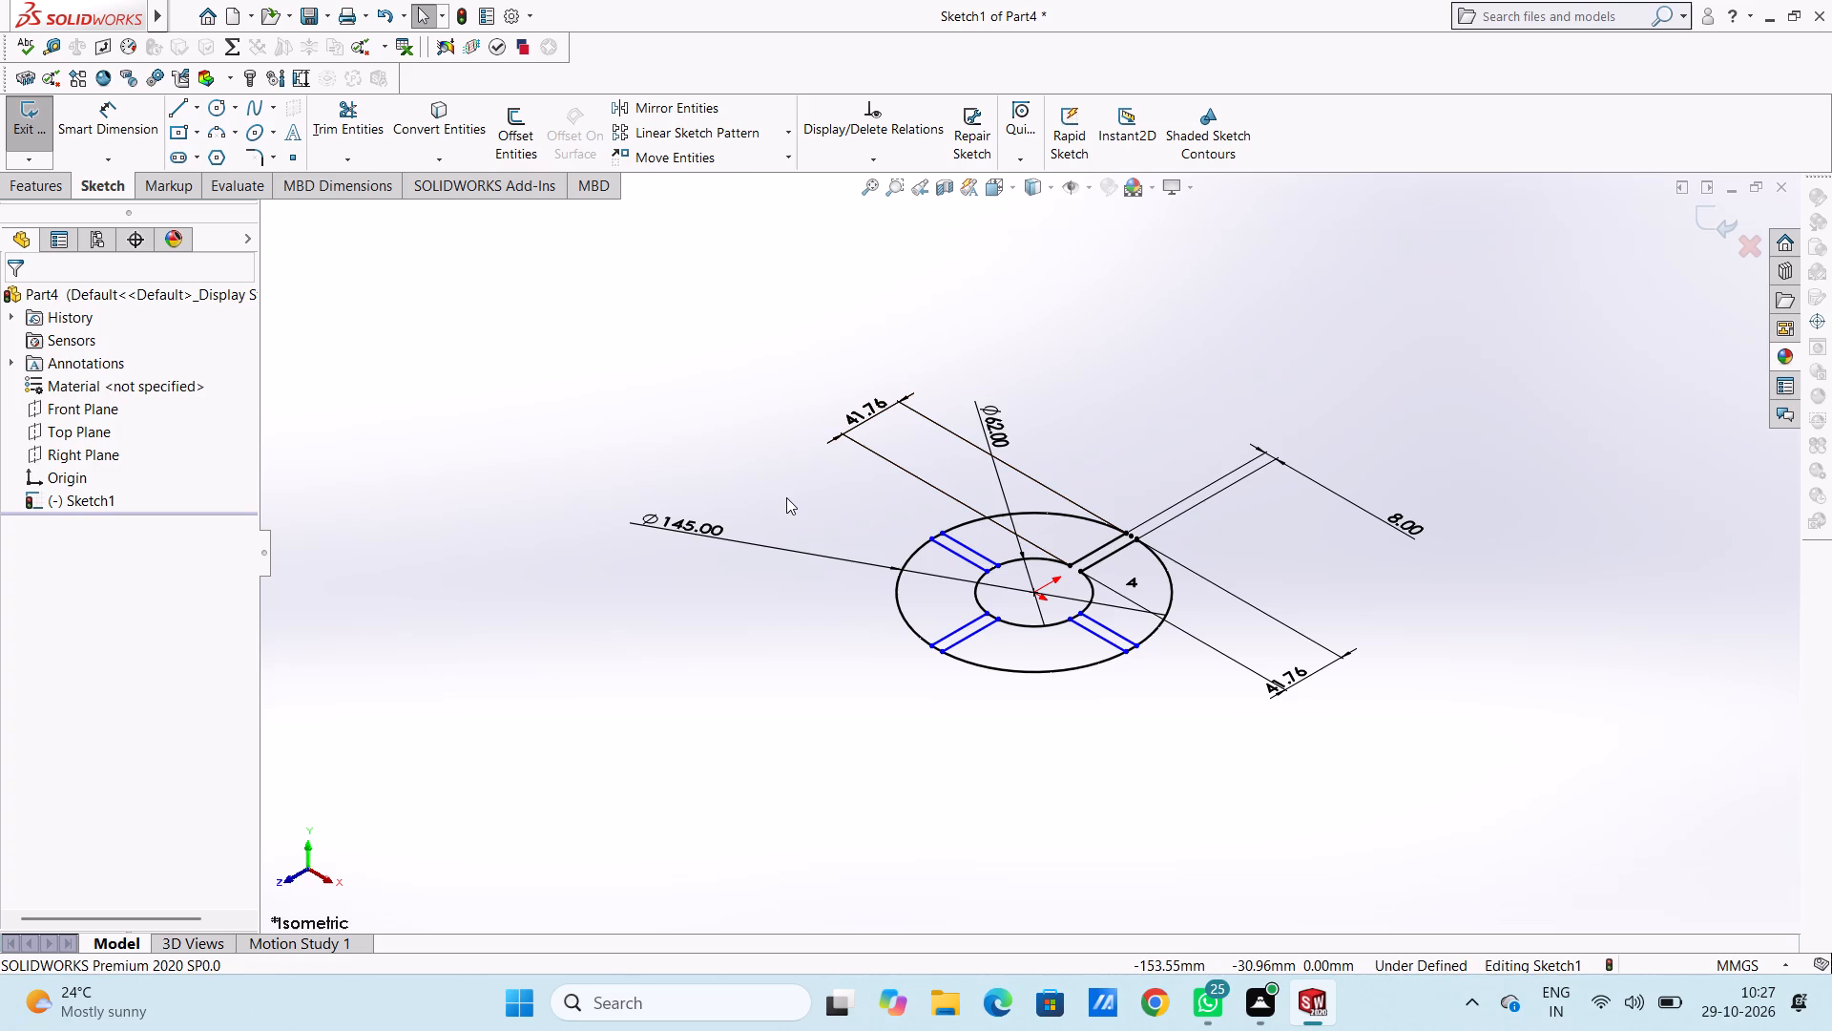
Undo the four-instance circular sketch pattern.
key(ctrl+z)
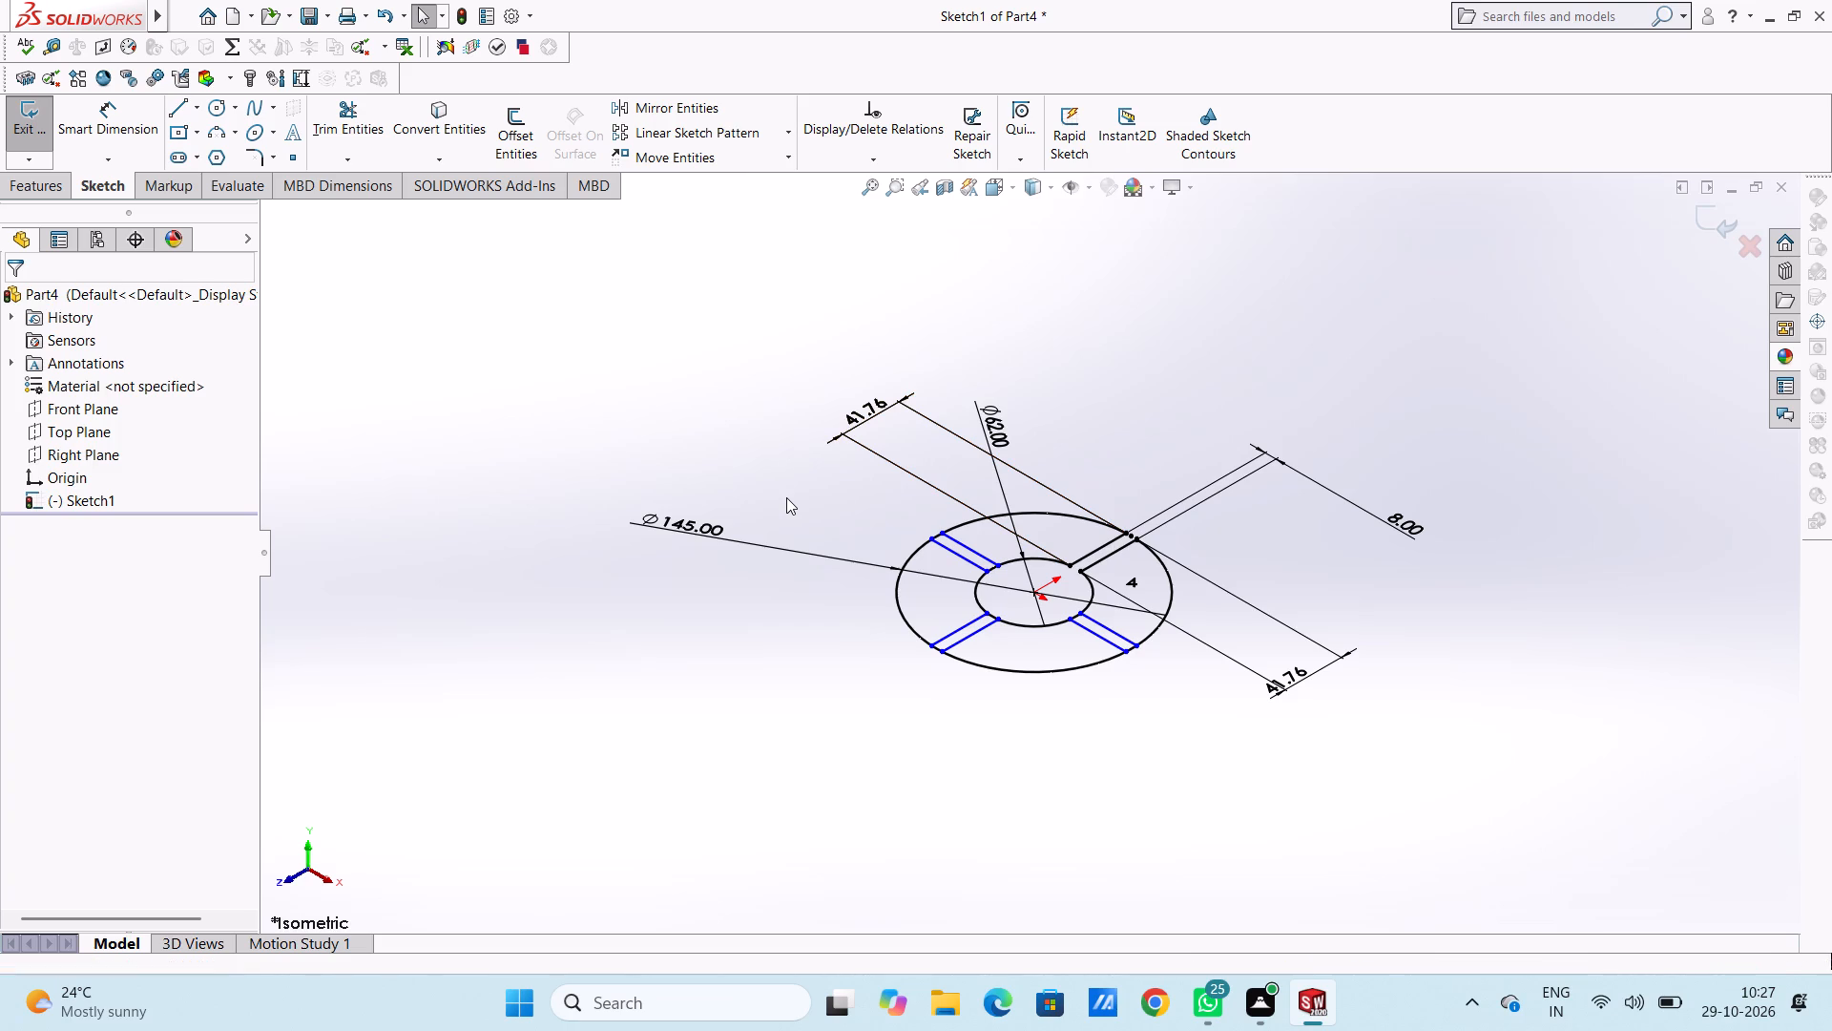
Circular-pattern the slot's two side lines about the origin with 6 equally spaced instances over 360 degrees.
key(ctrl+5)
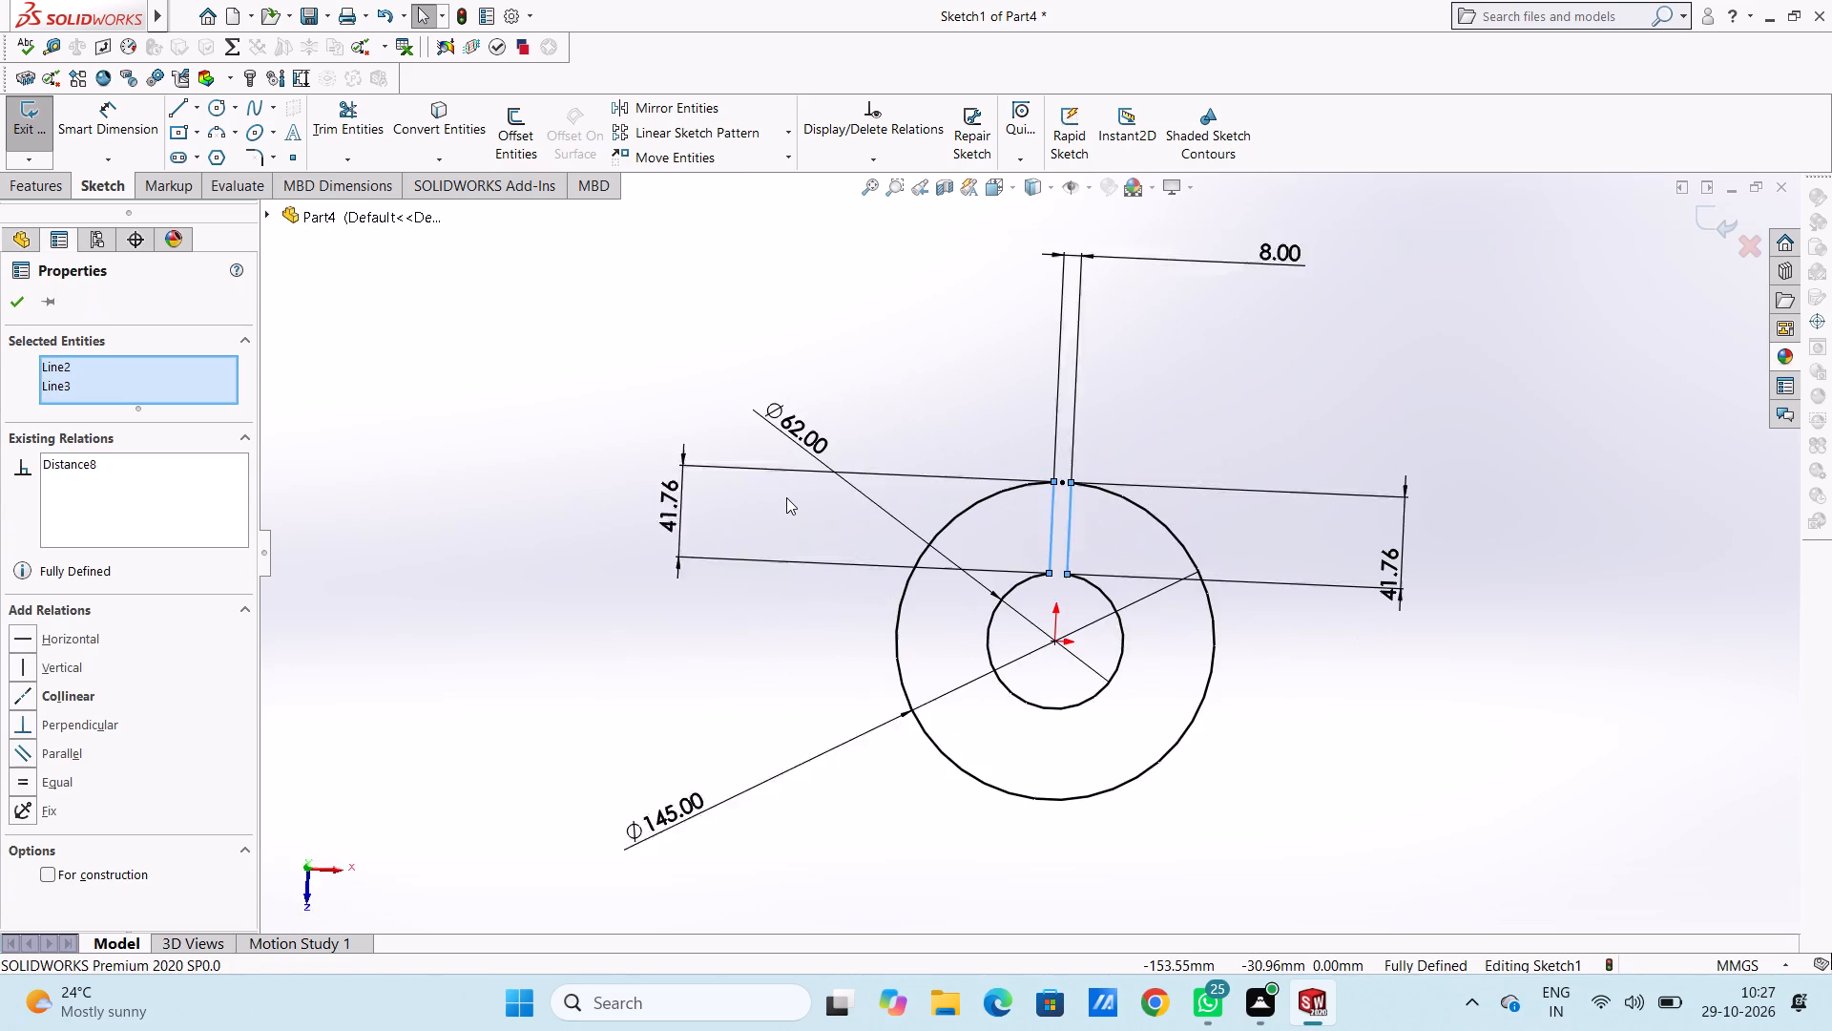
click(783, 137)
click(783, 187)
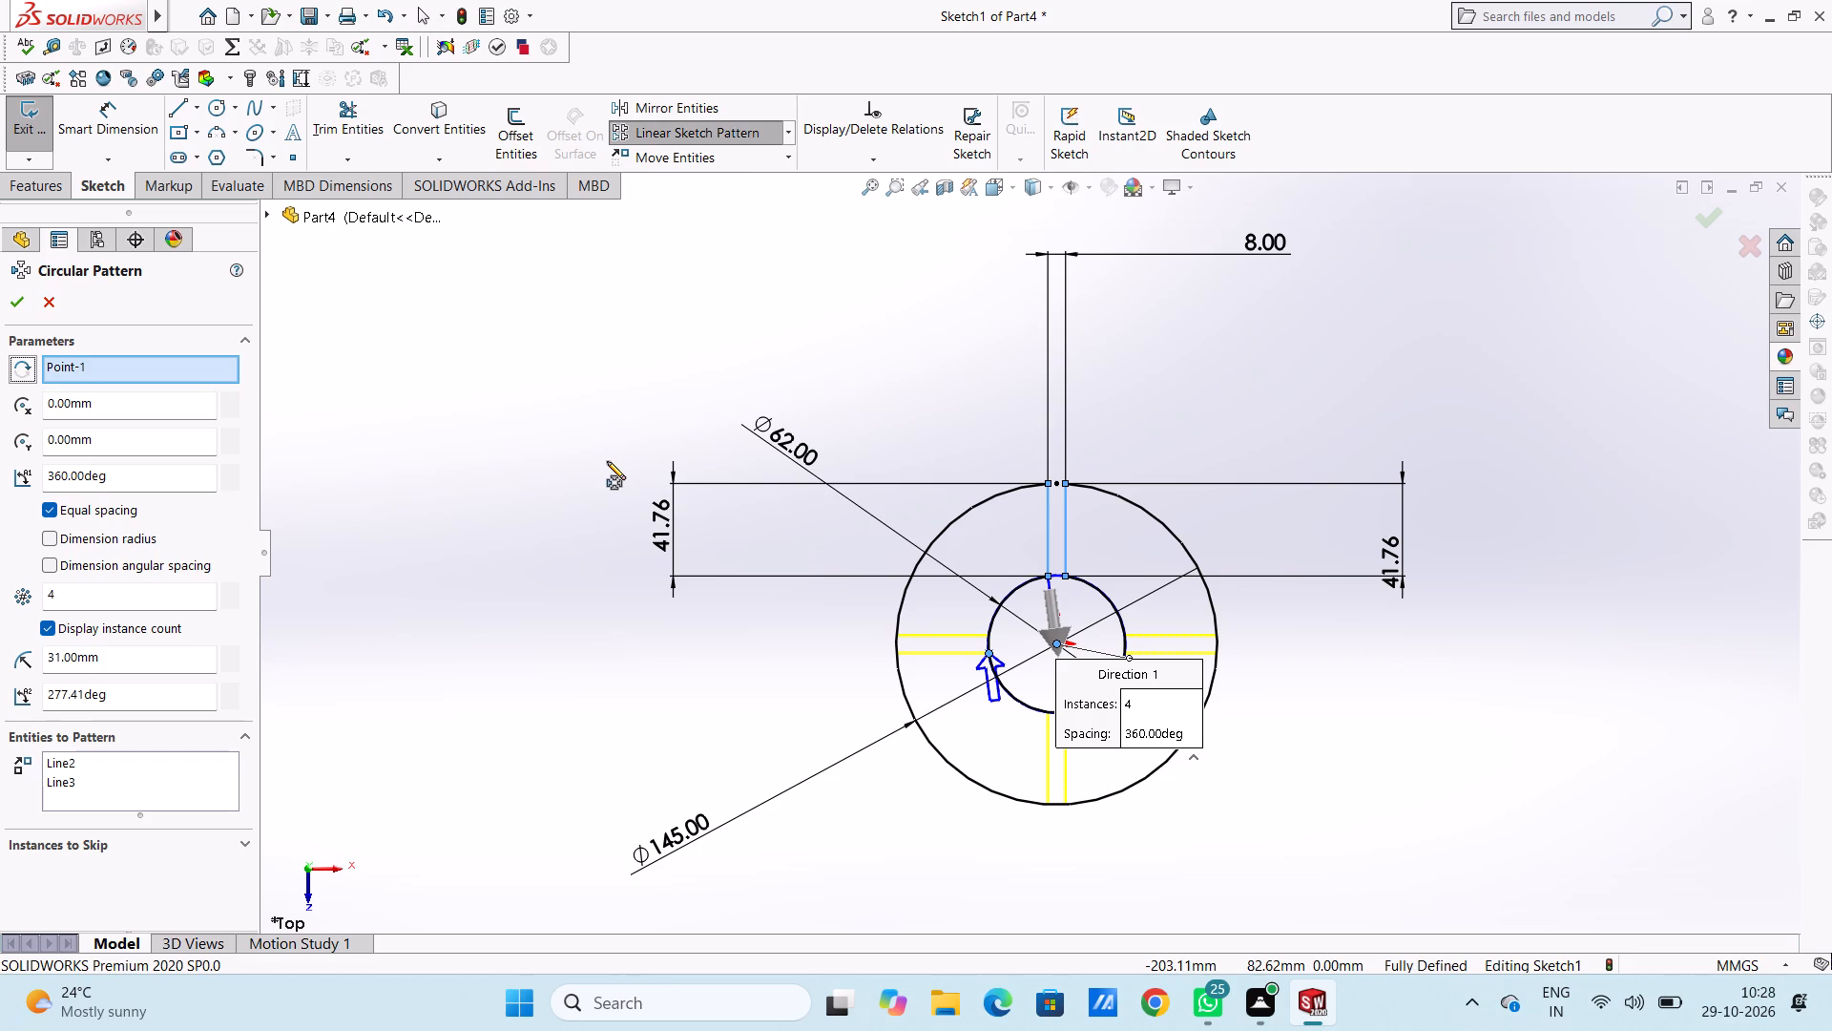
click(209, 600)
click(209, 600)
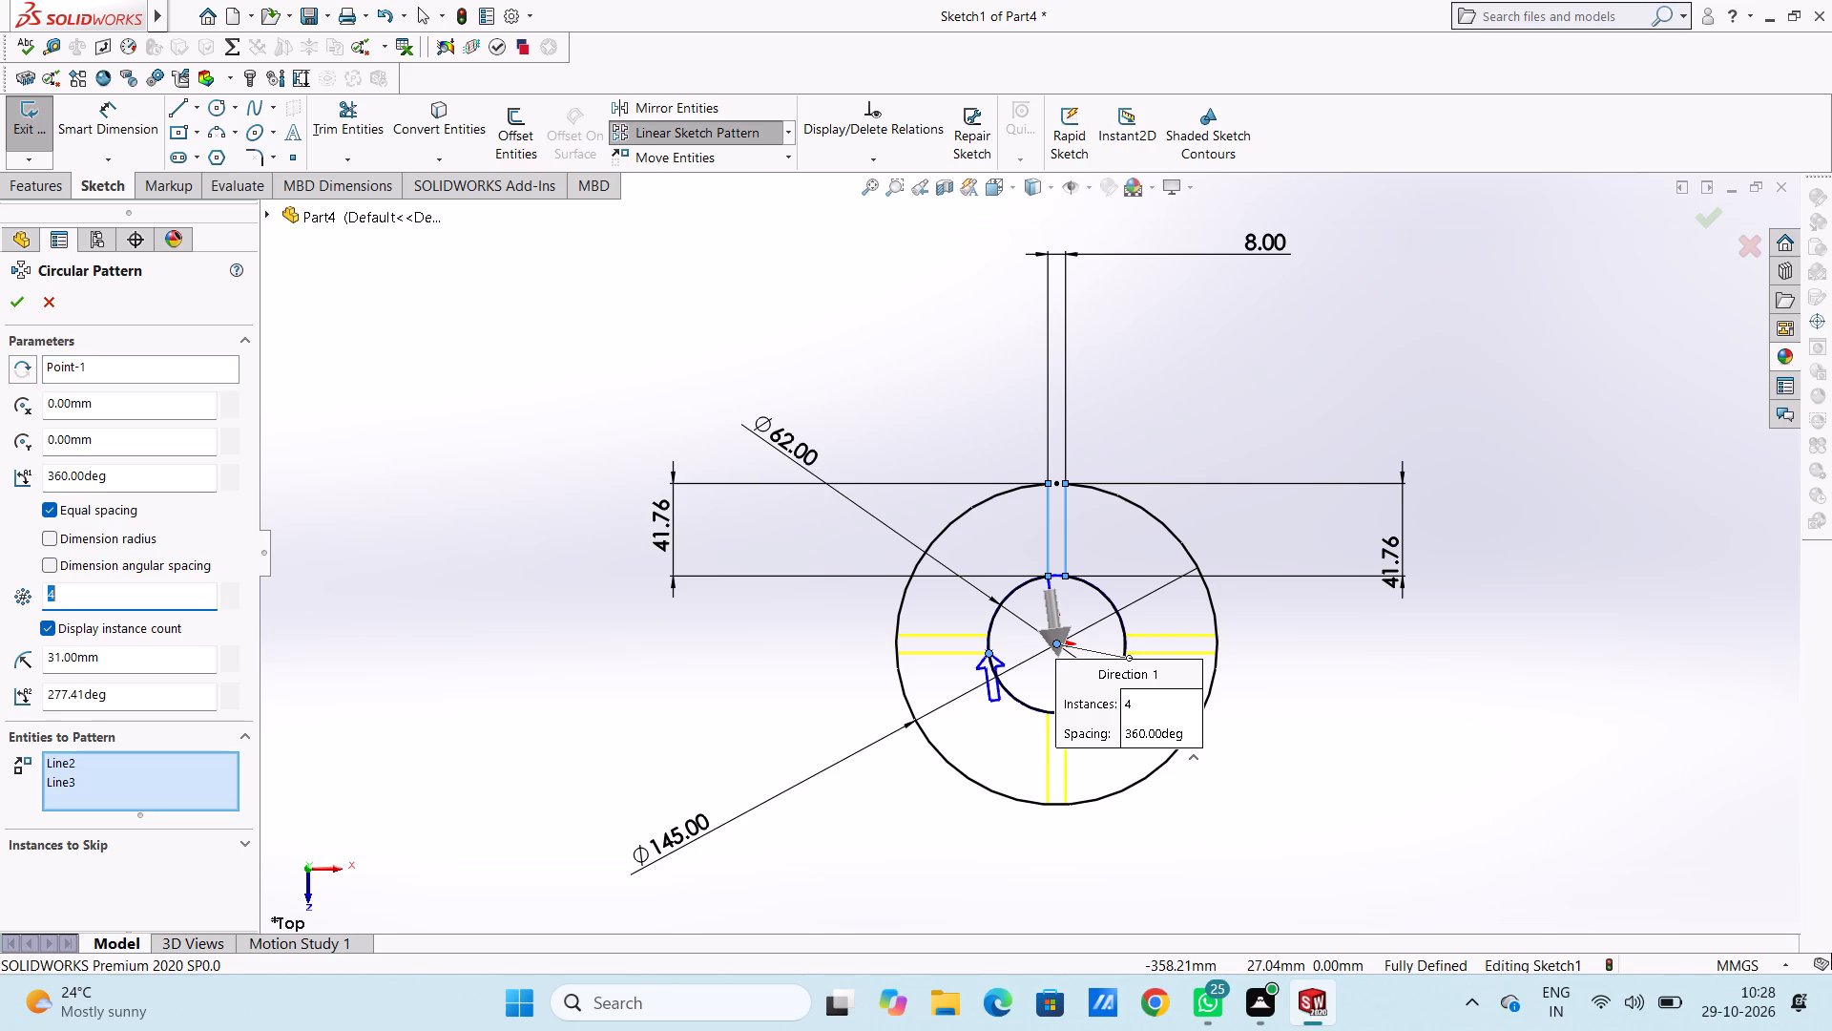
key(6)
key(Return)
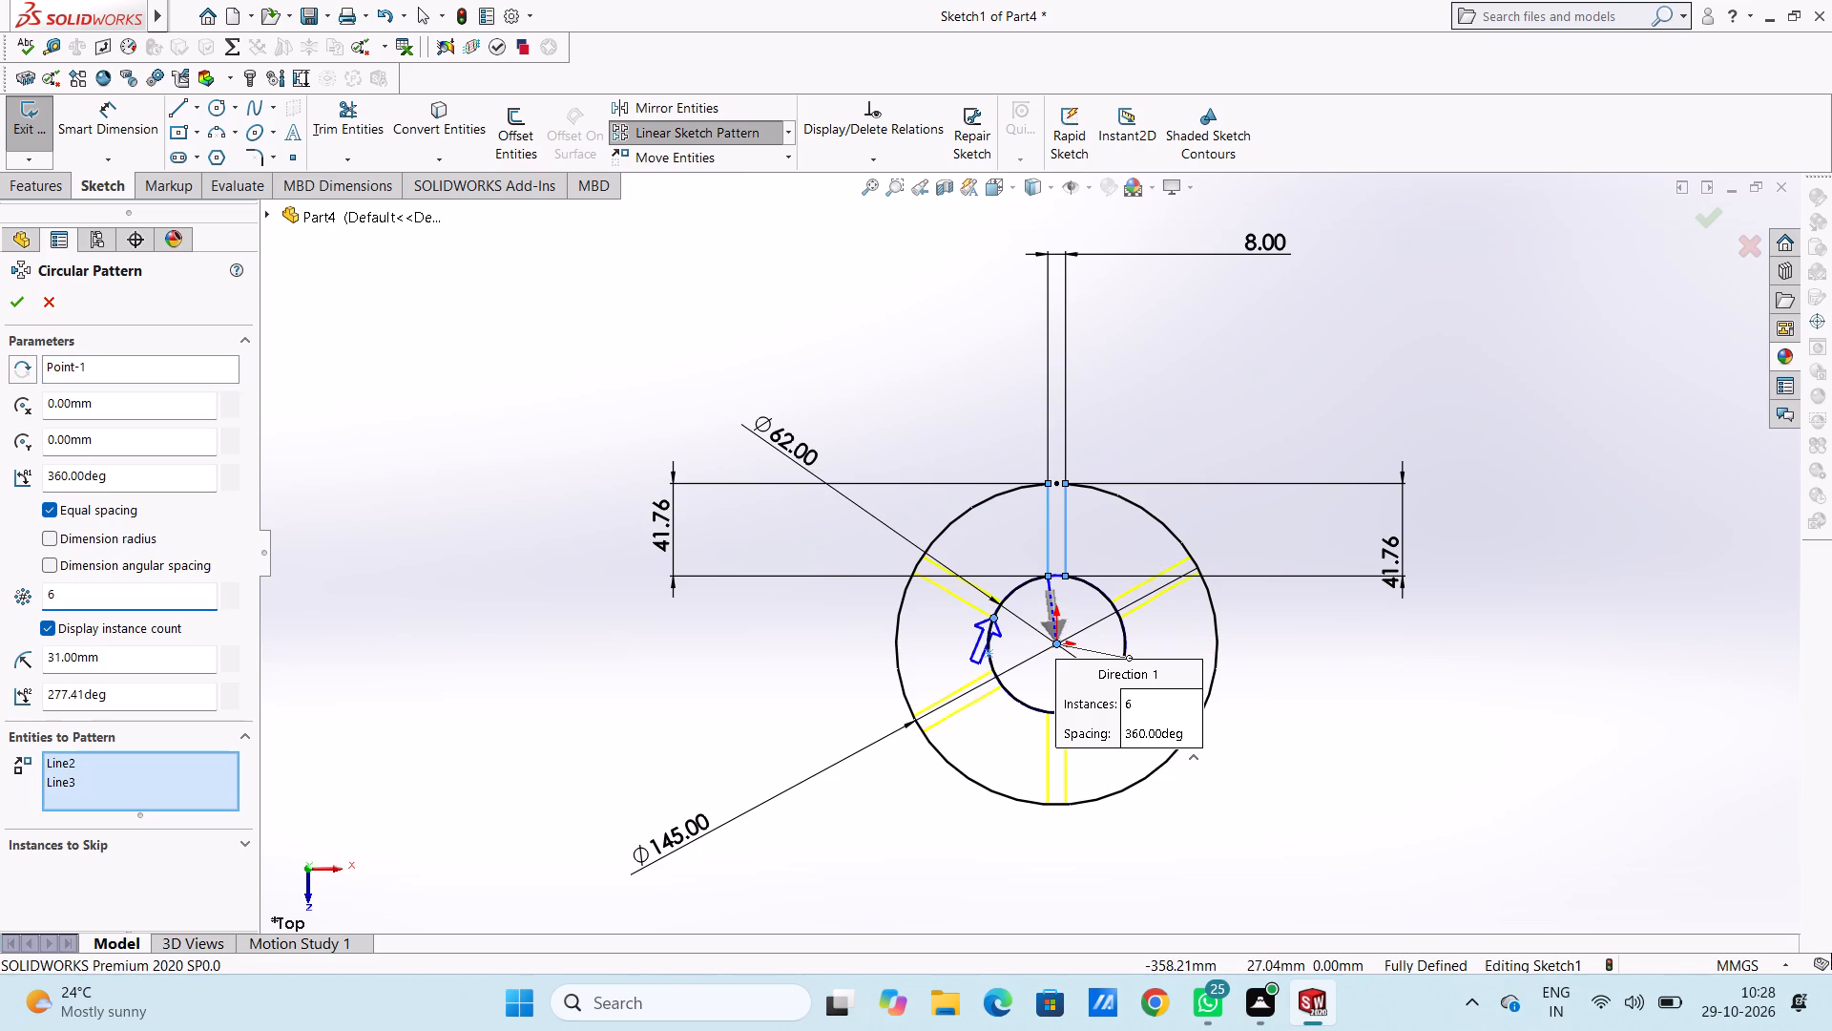
click(19, 305)
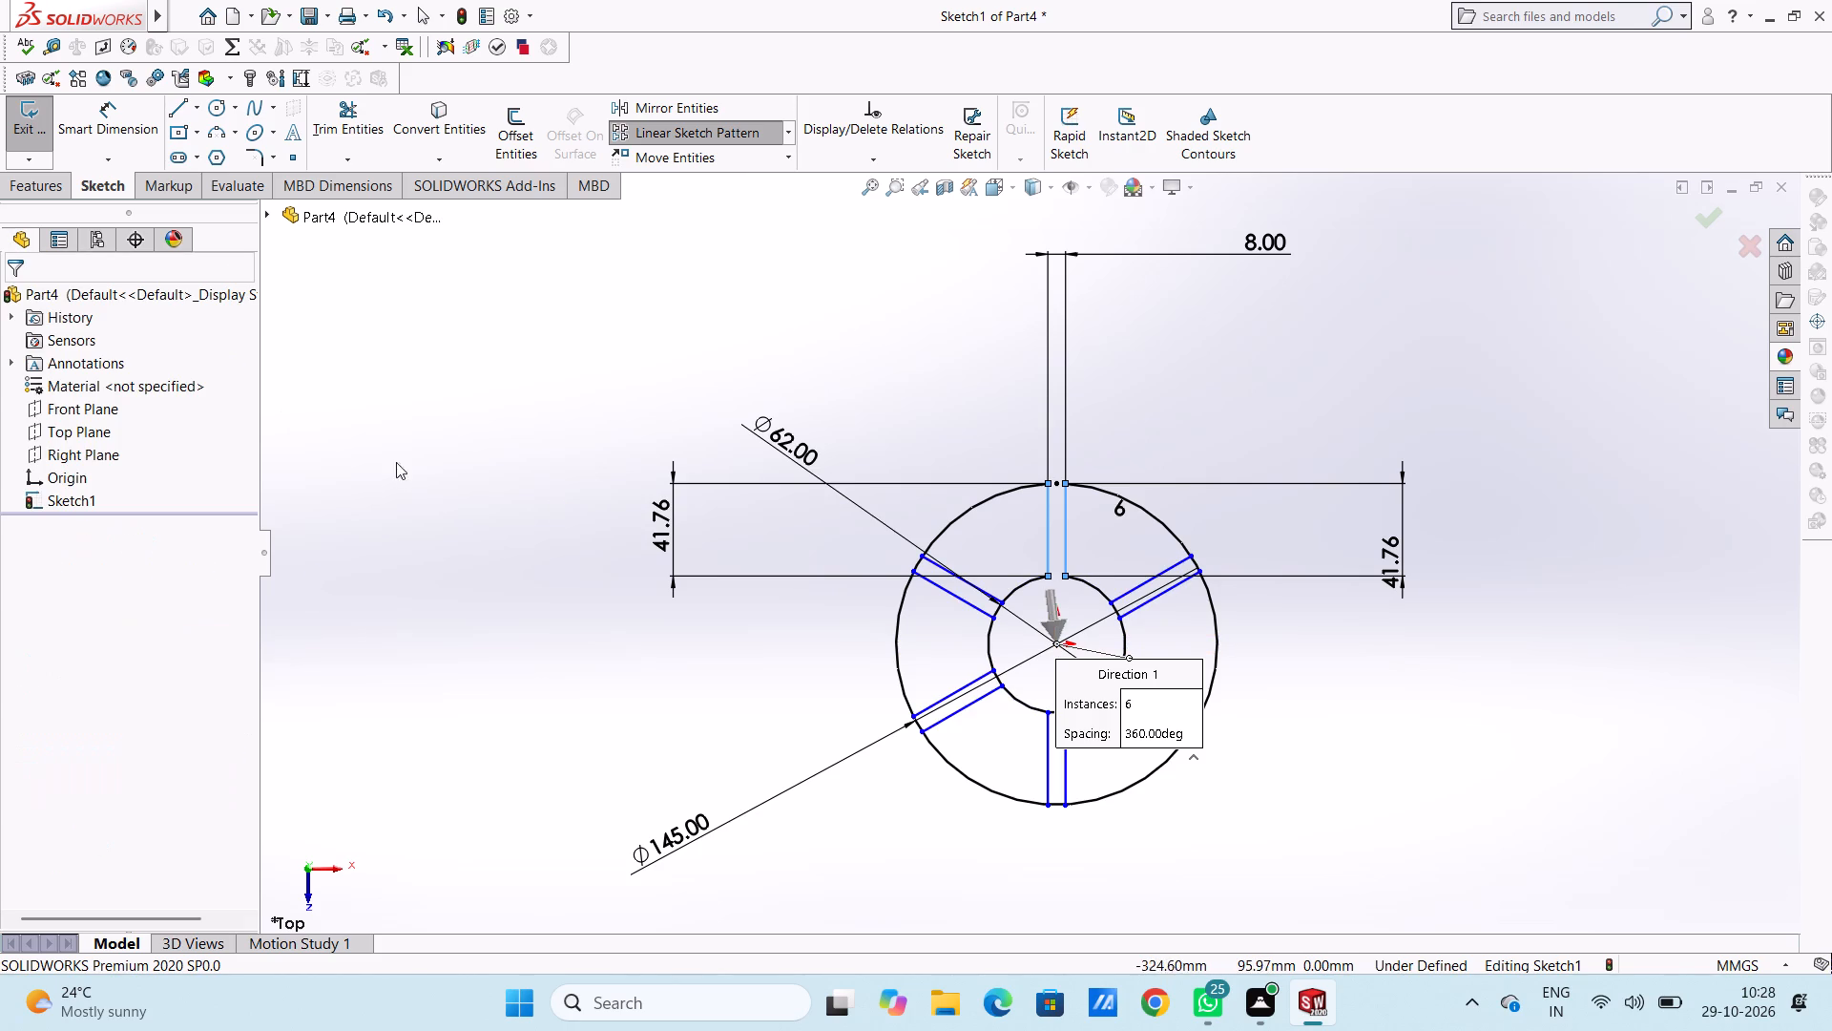
click(446, 513)
Trim the inner and outer circle arcs that cross the upper-left and upper-right slots, using Trim to closest.
key(ctrl+7)
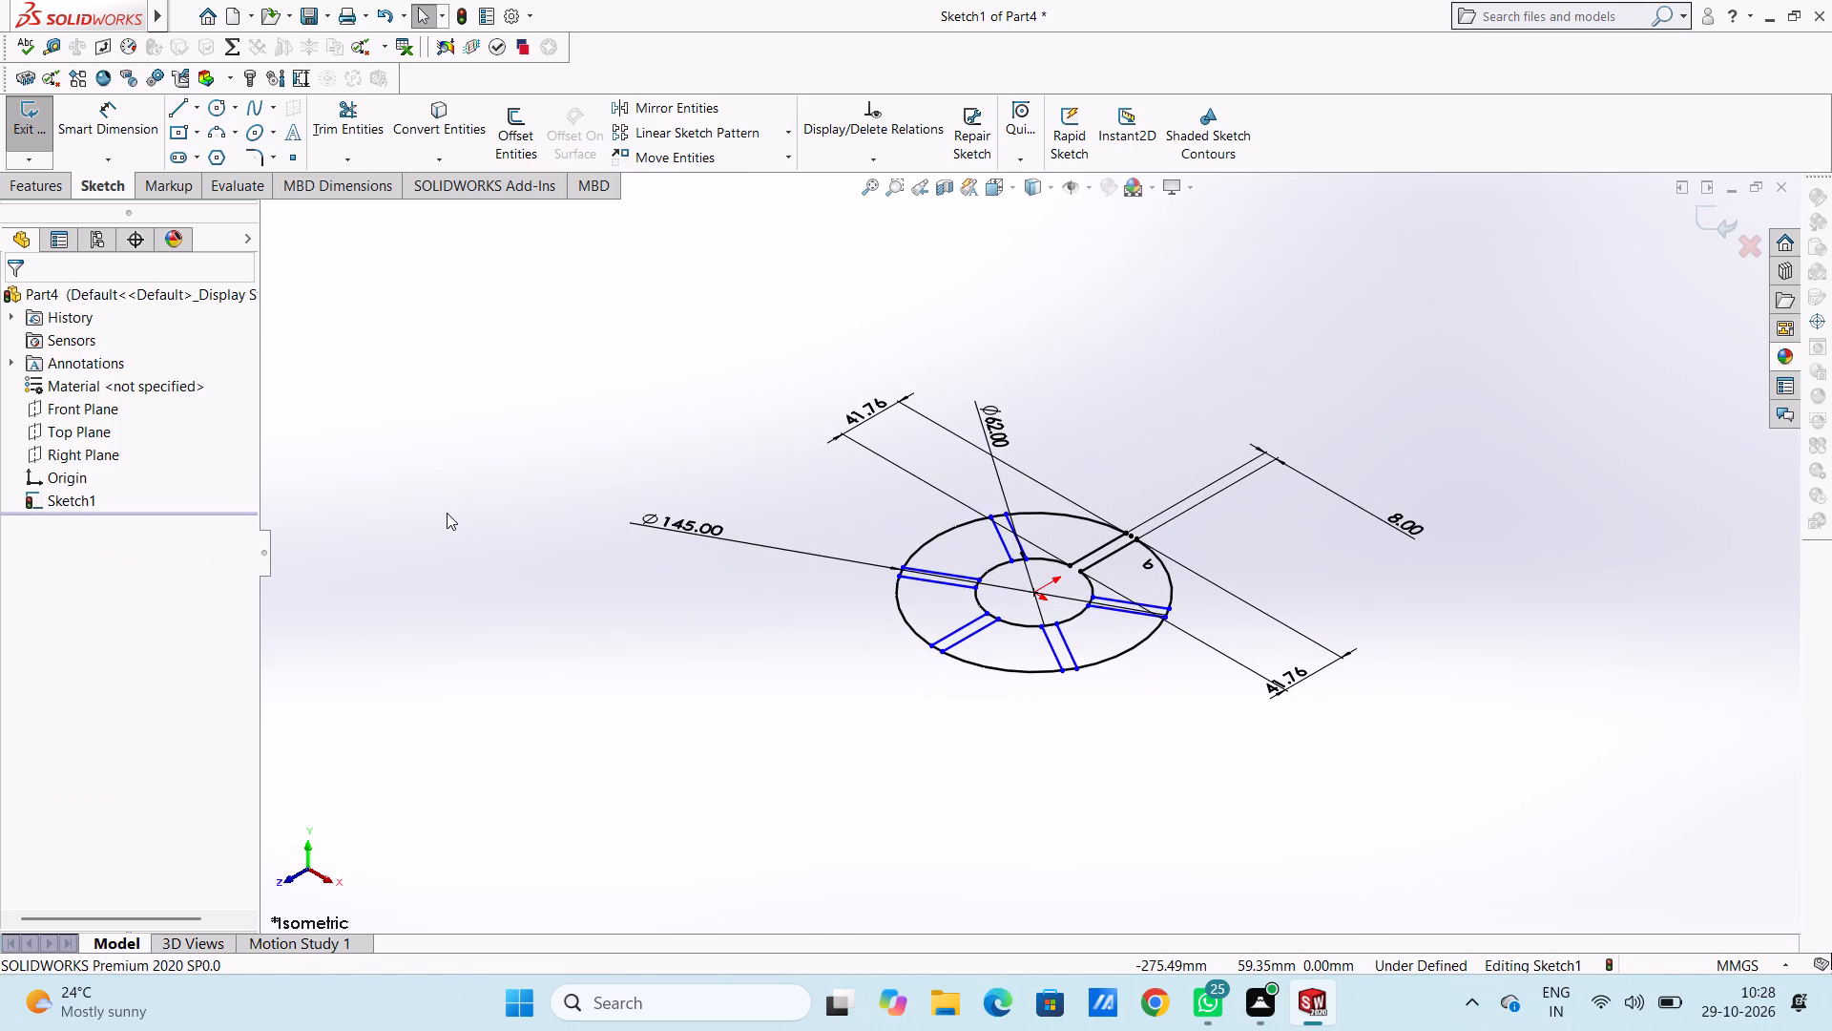
key(ctrl+5)
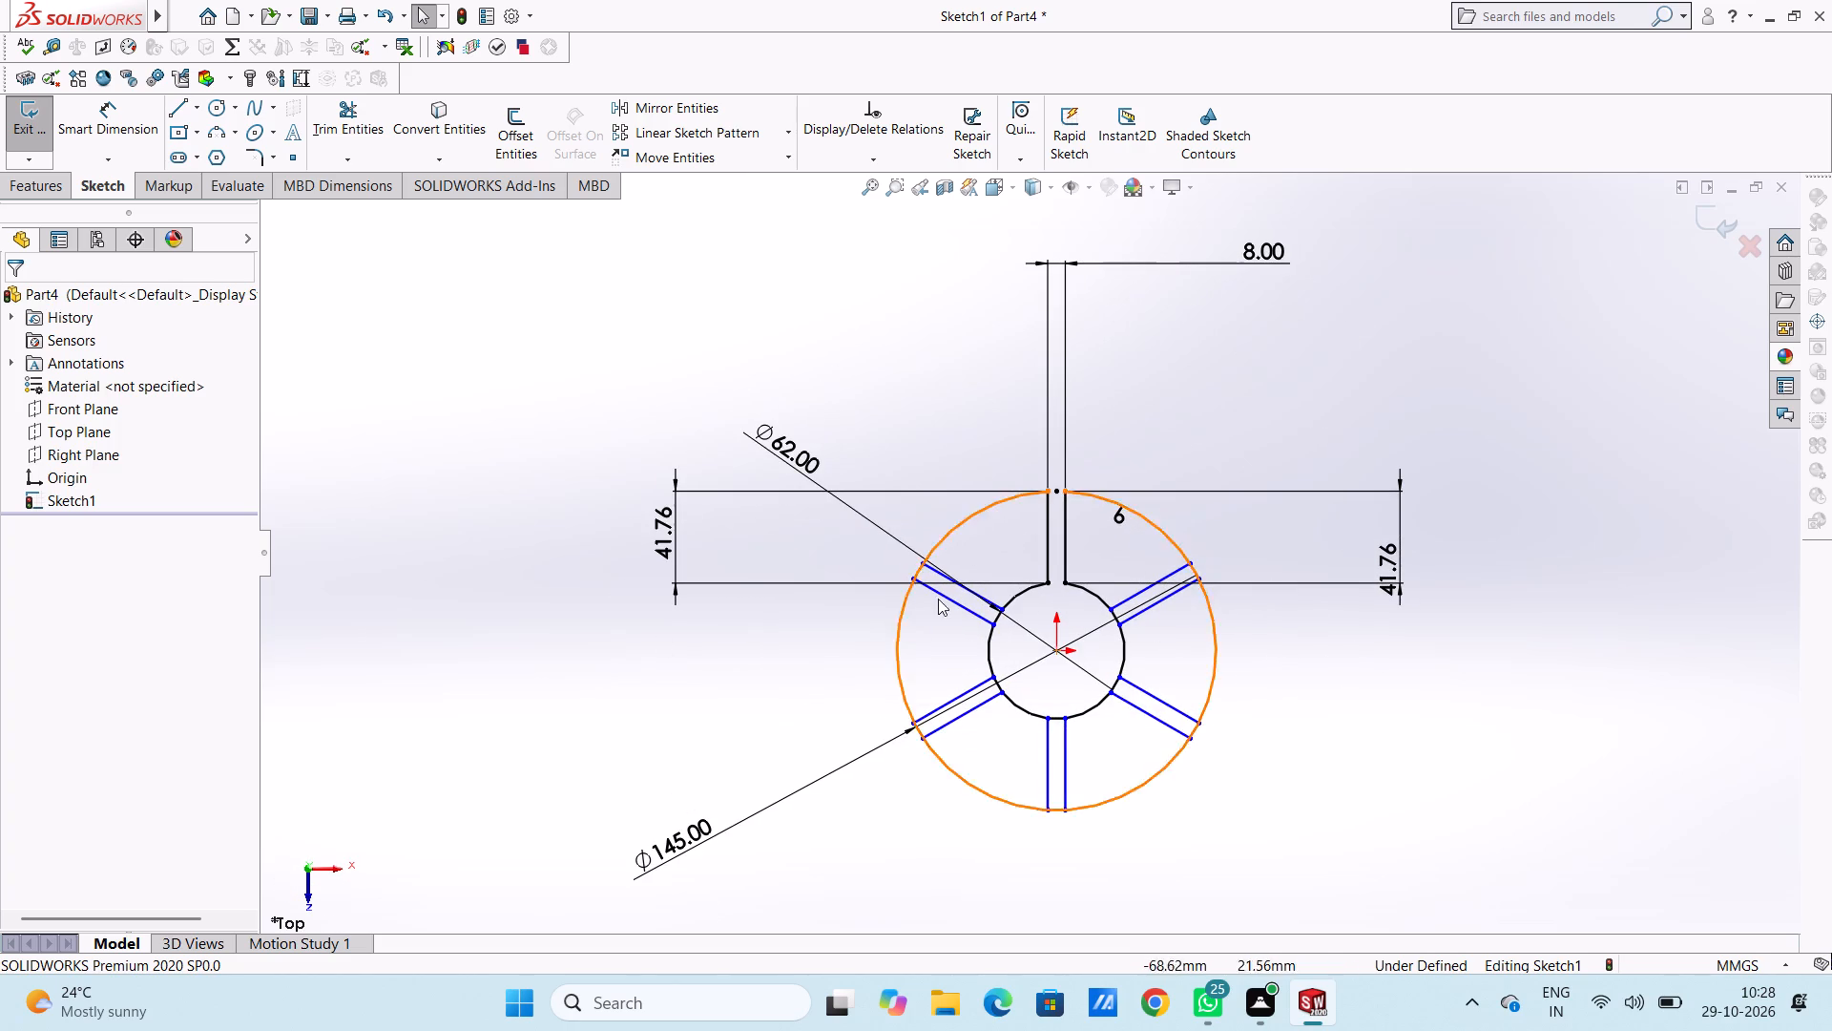
scroll(1128, 579, down, 4)
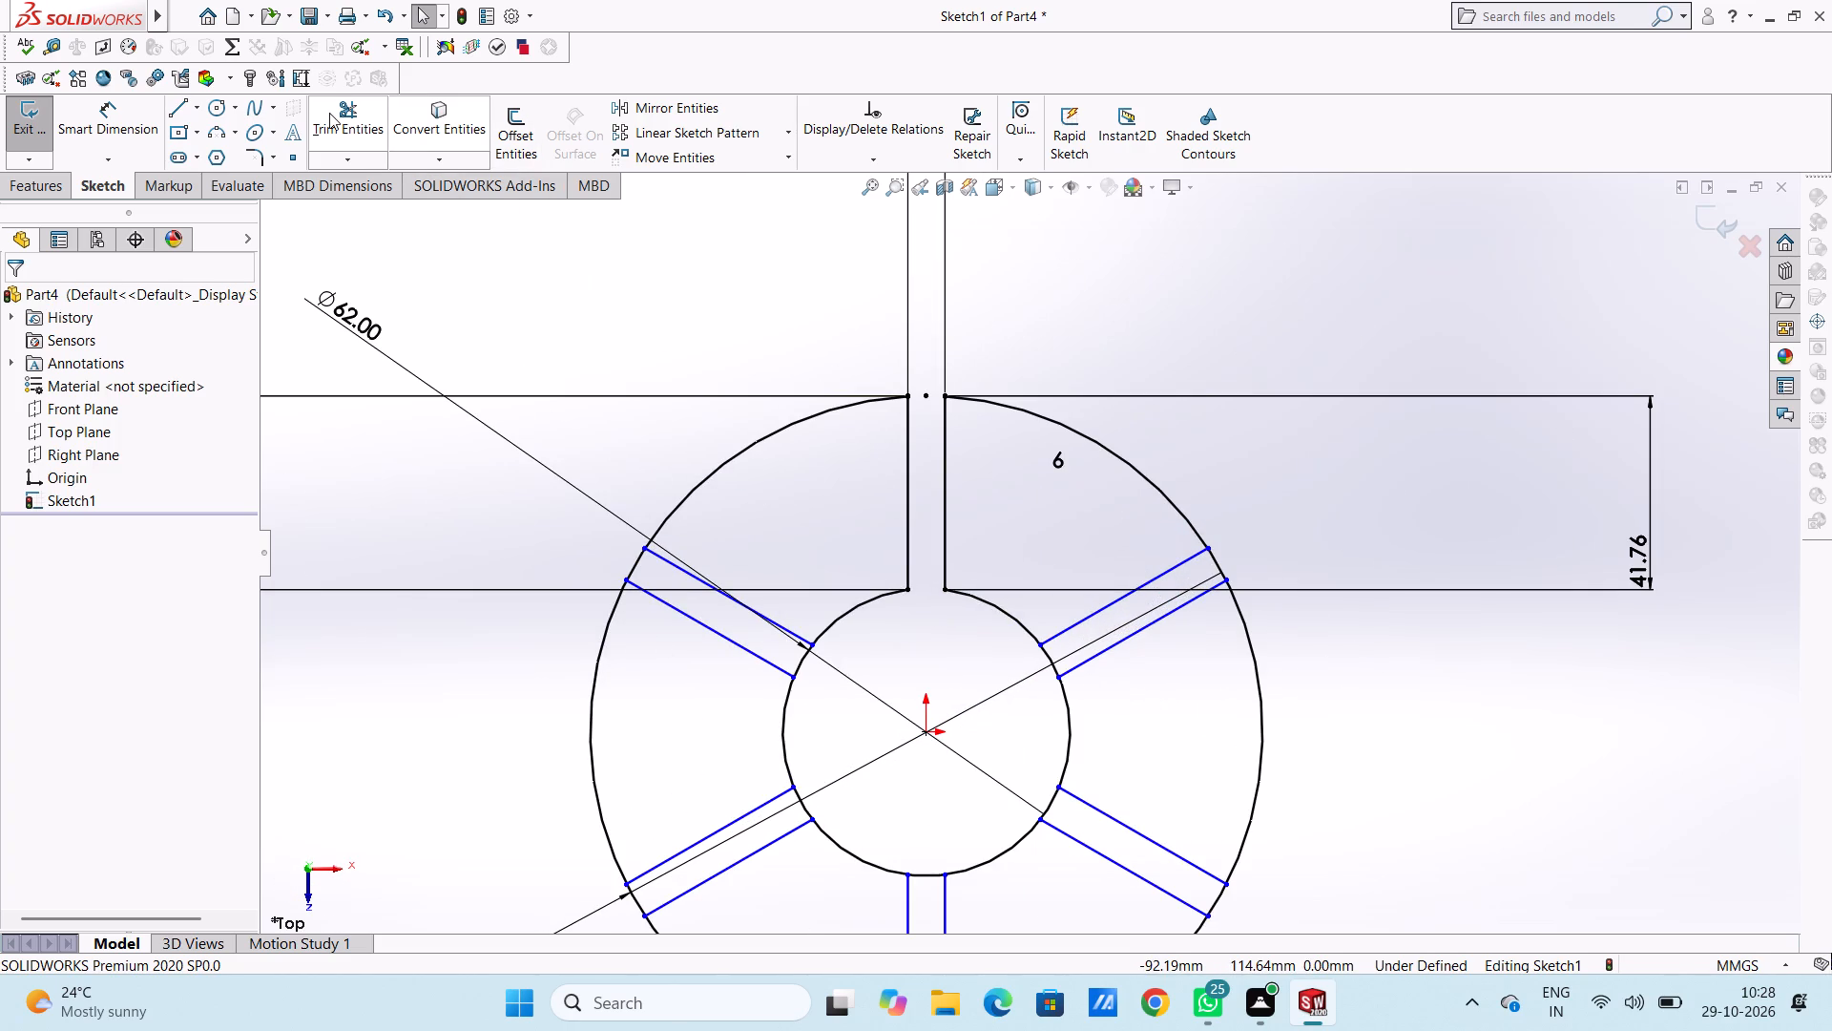
click(329, 113)
click(636, 558)
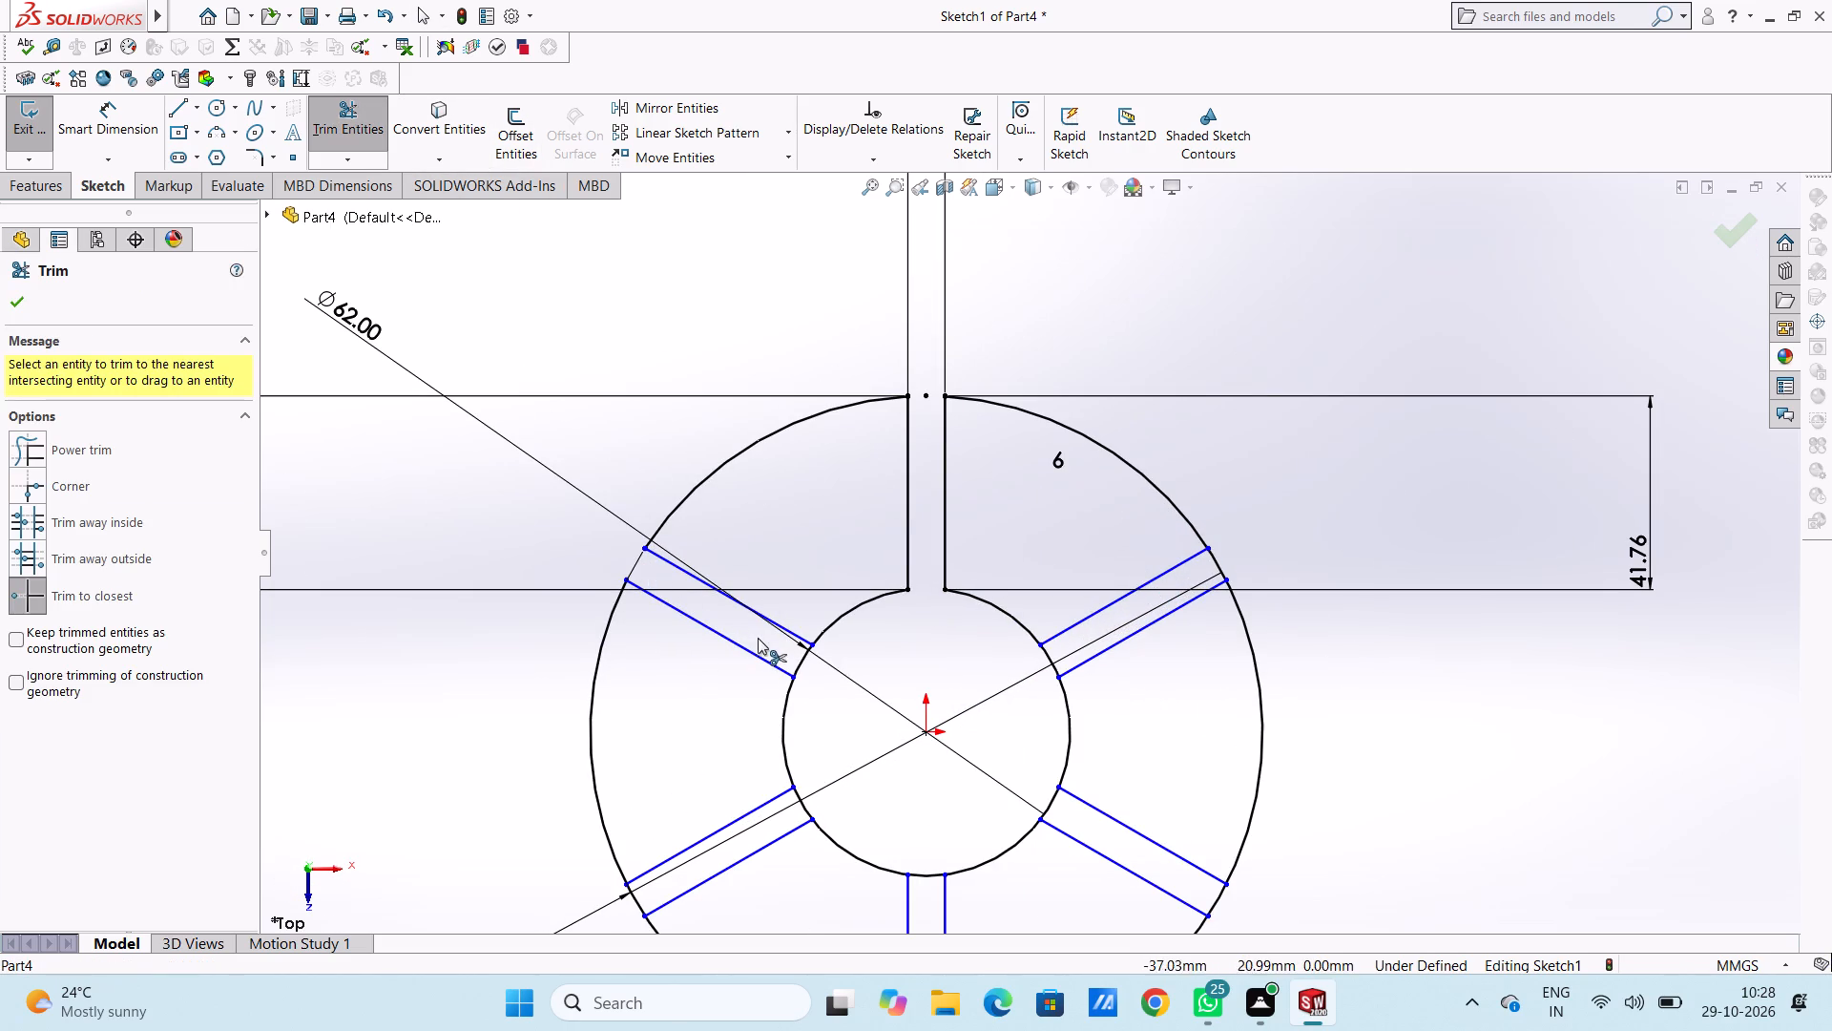
click(798, 665)
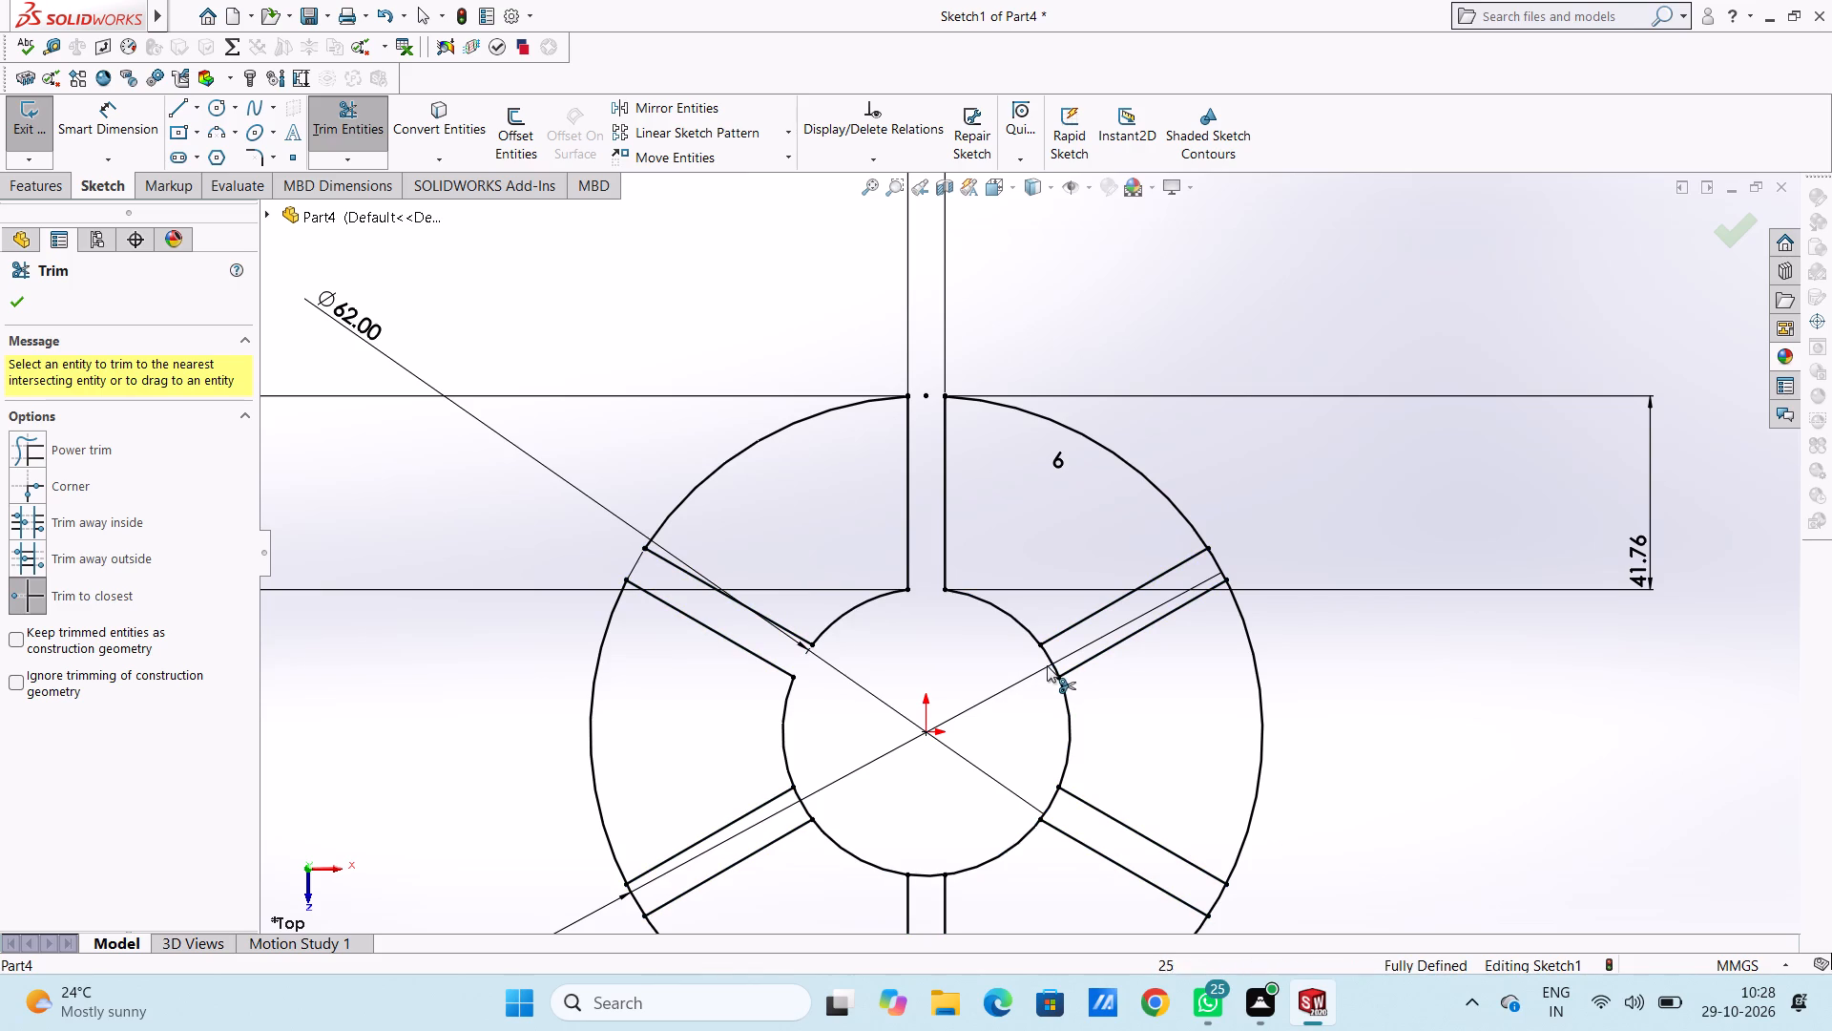
click(1048, 664)
click(1216, 565)
Trim the inner and outer circle arcs across the lower-left, bottom and lower-right slots, and finish trimming.
scroll(1152, 646, down, 1)
scroll(1148, 646, up, 5)
scroll(886, 695, down, 3)
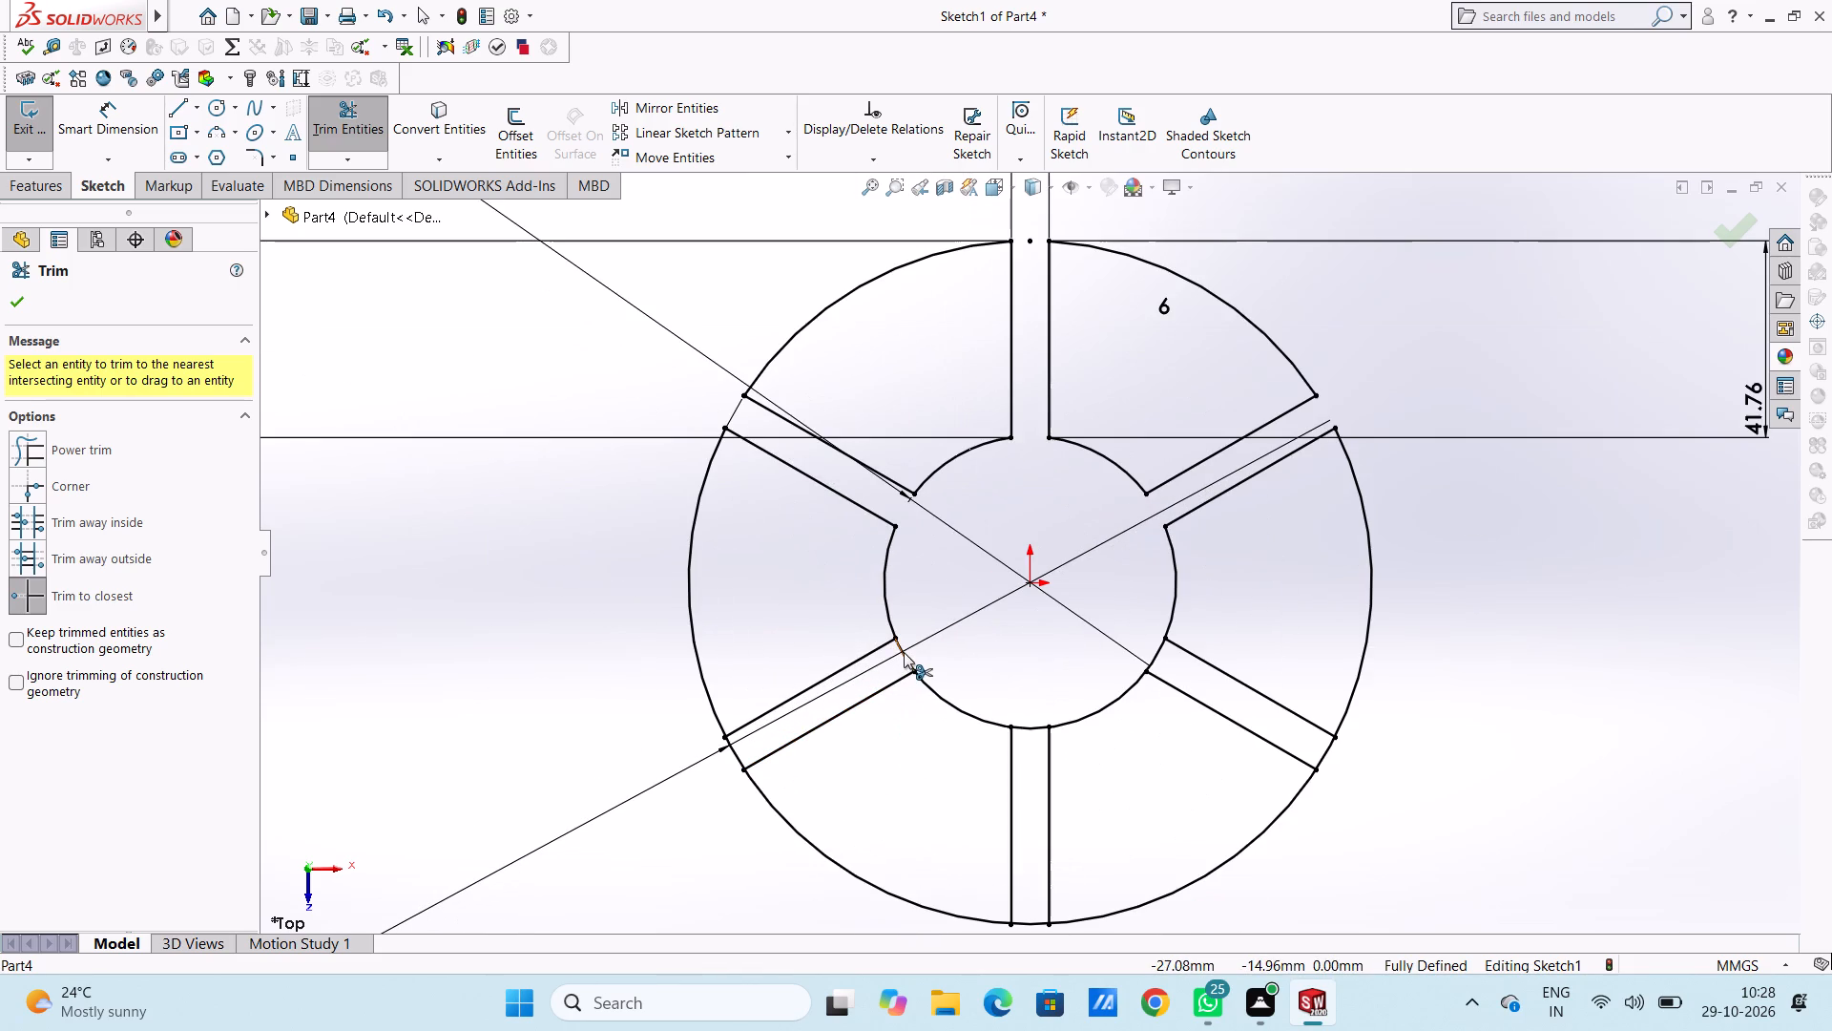
click(904, 652)
click(731, 757)
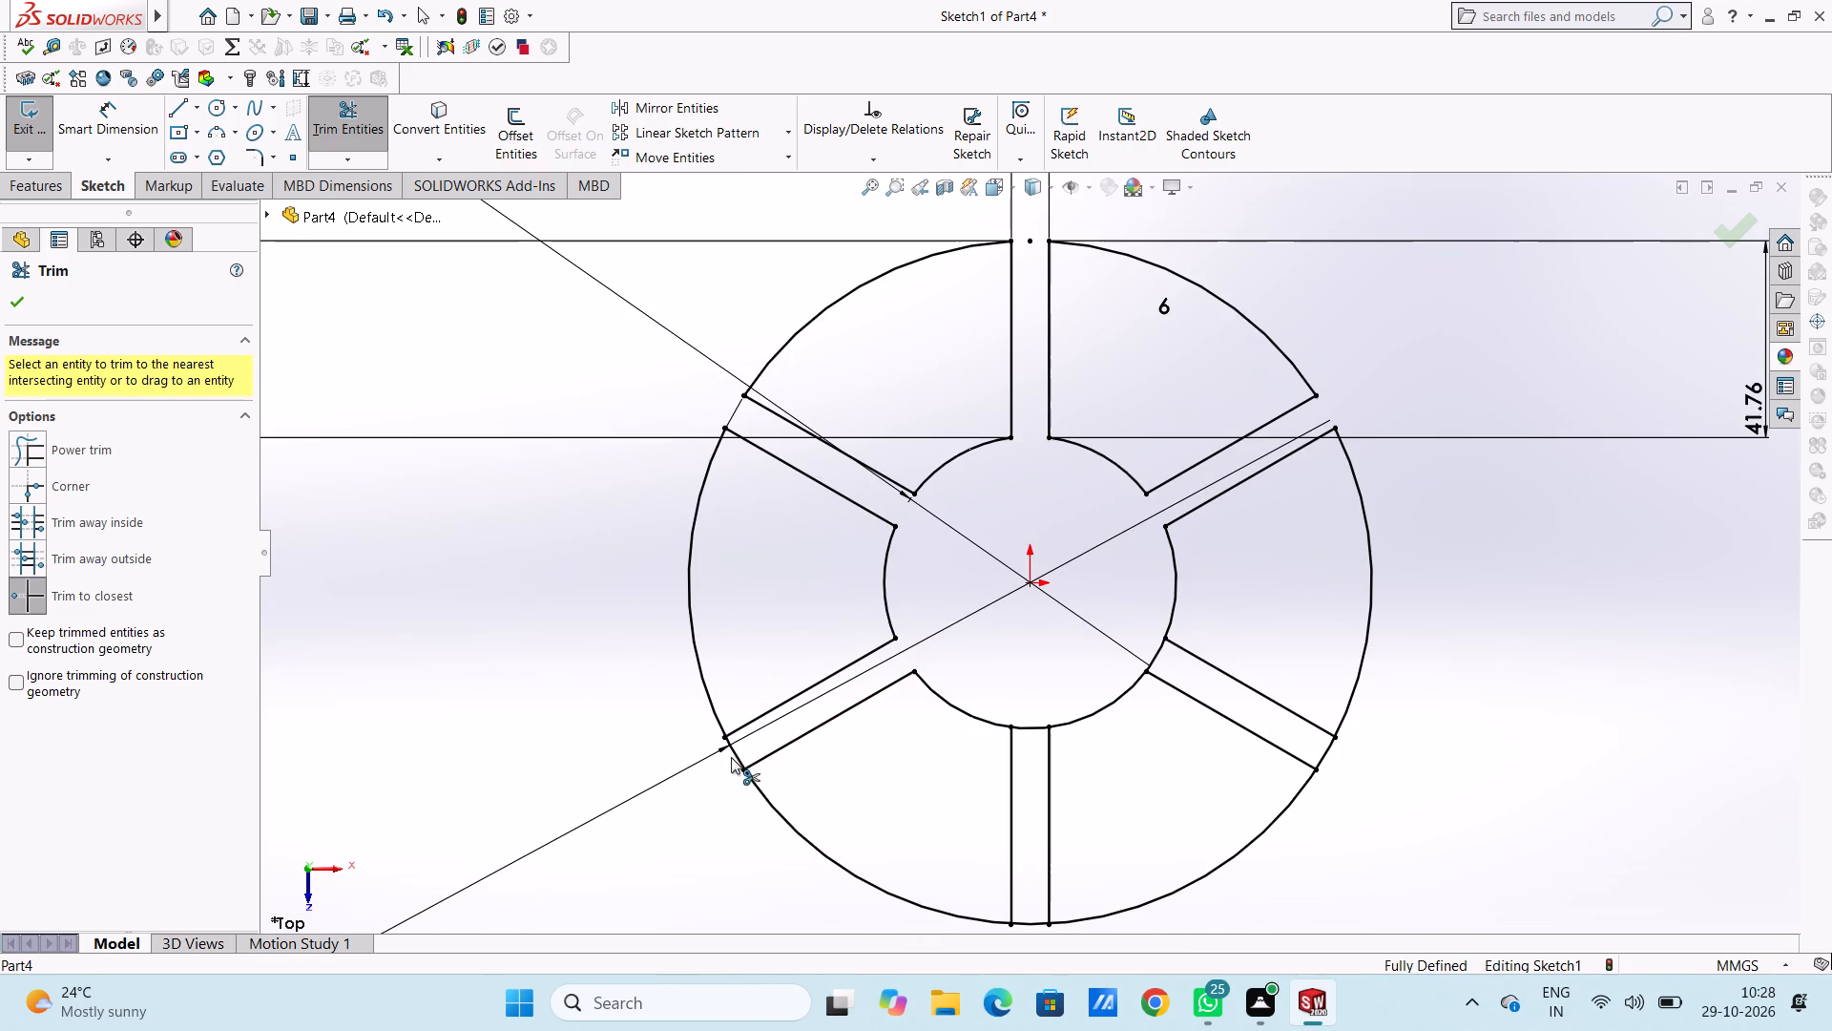
click(1024, 726)
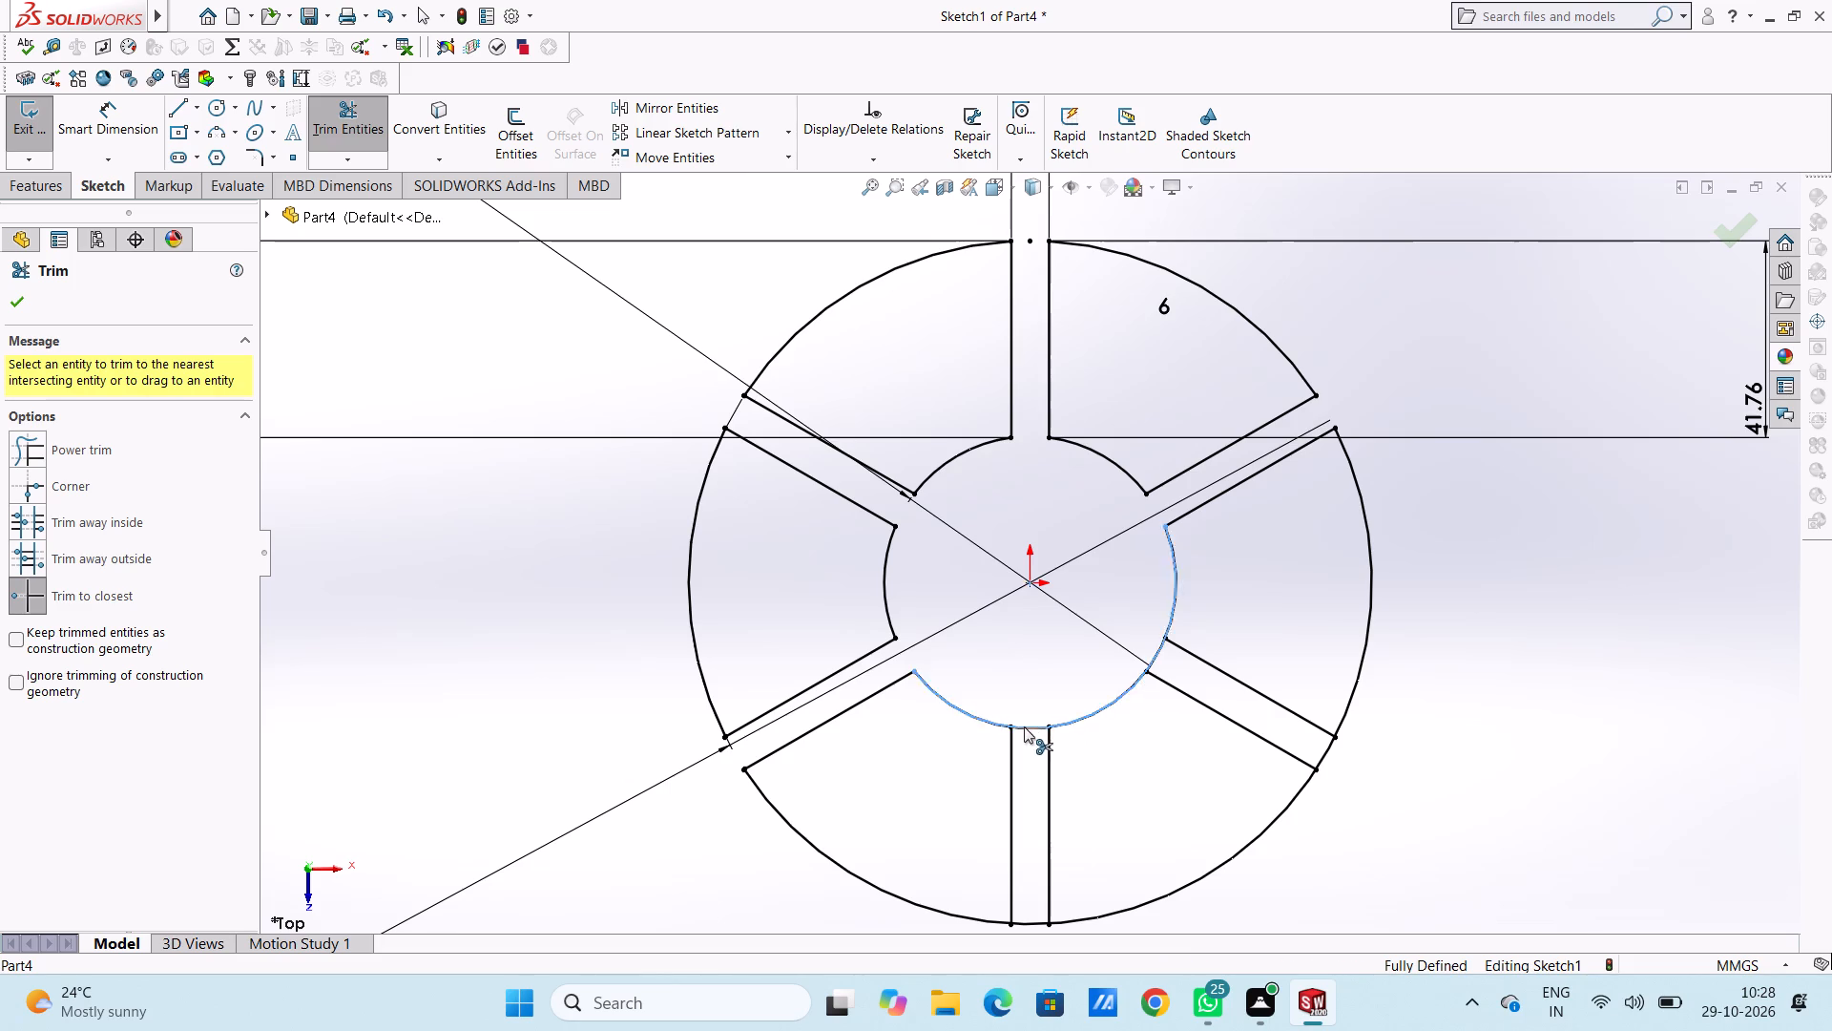
scroll(1029, 763, up, 5)
scroll(1029, 767, down, 2)
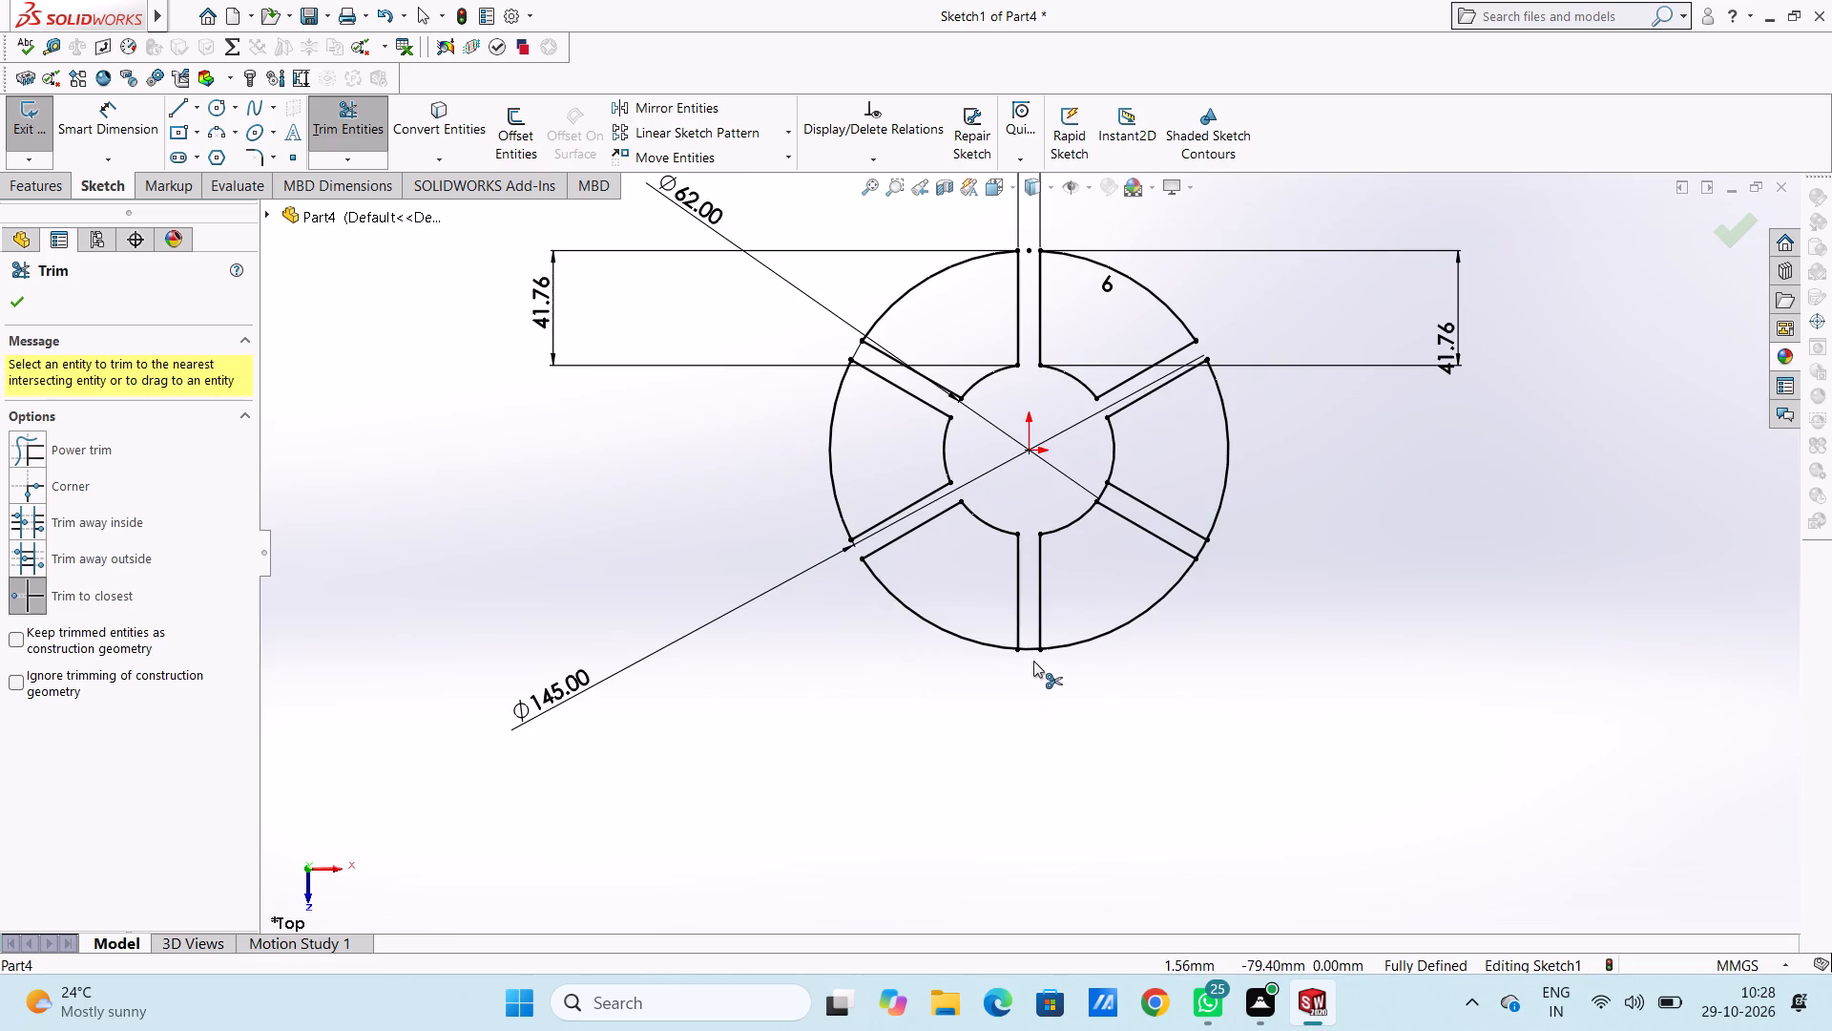
click(1028, 650)
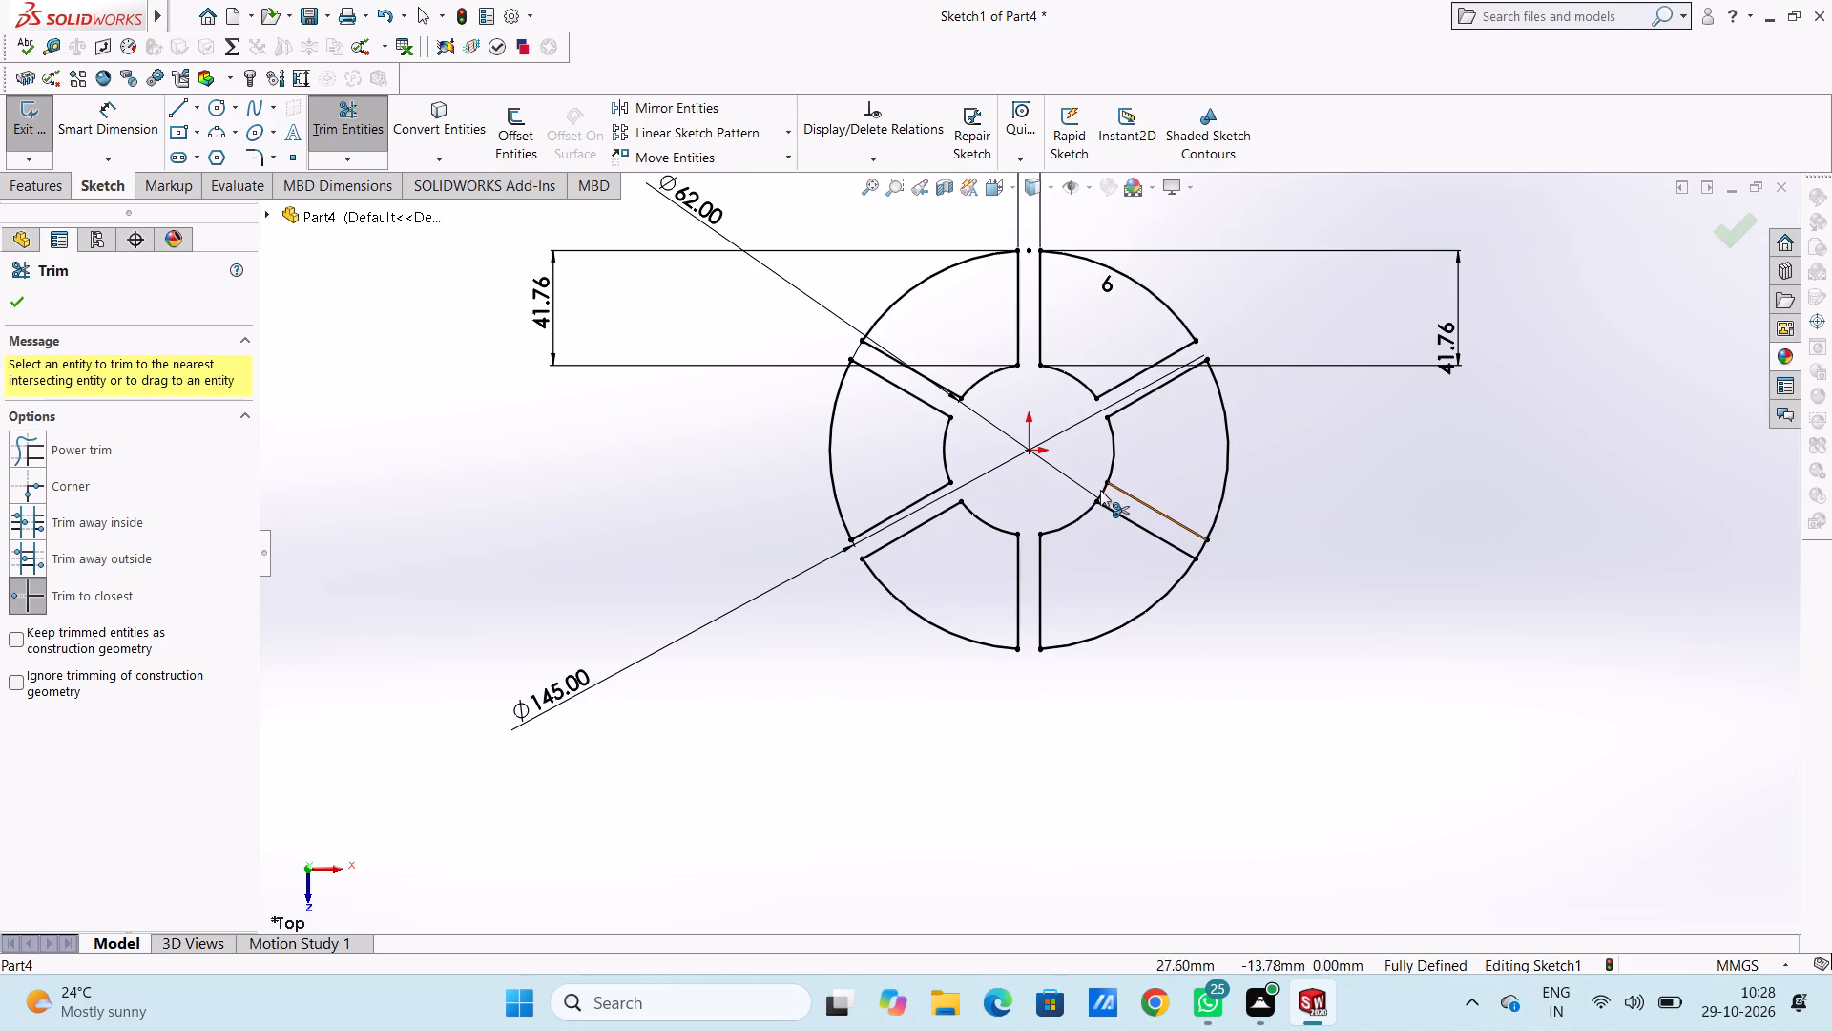
click(1100, 490)
click(1202, 553)
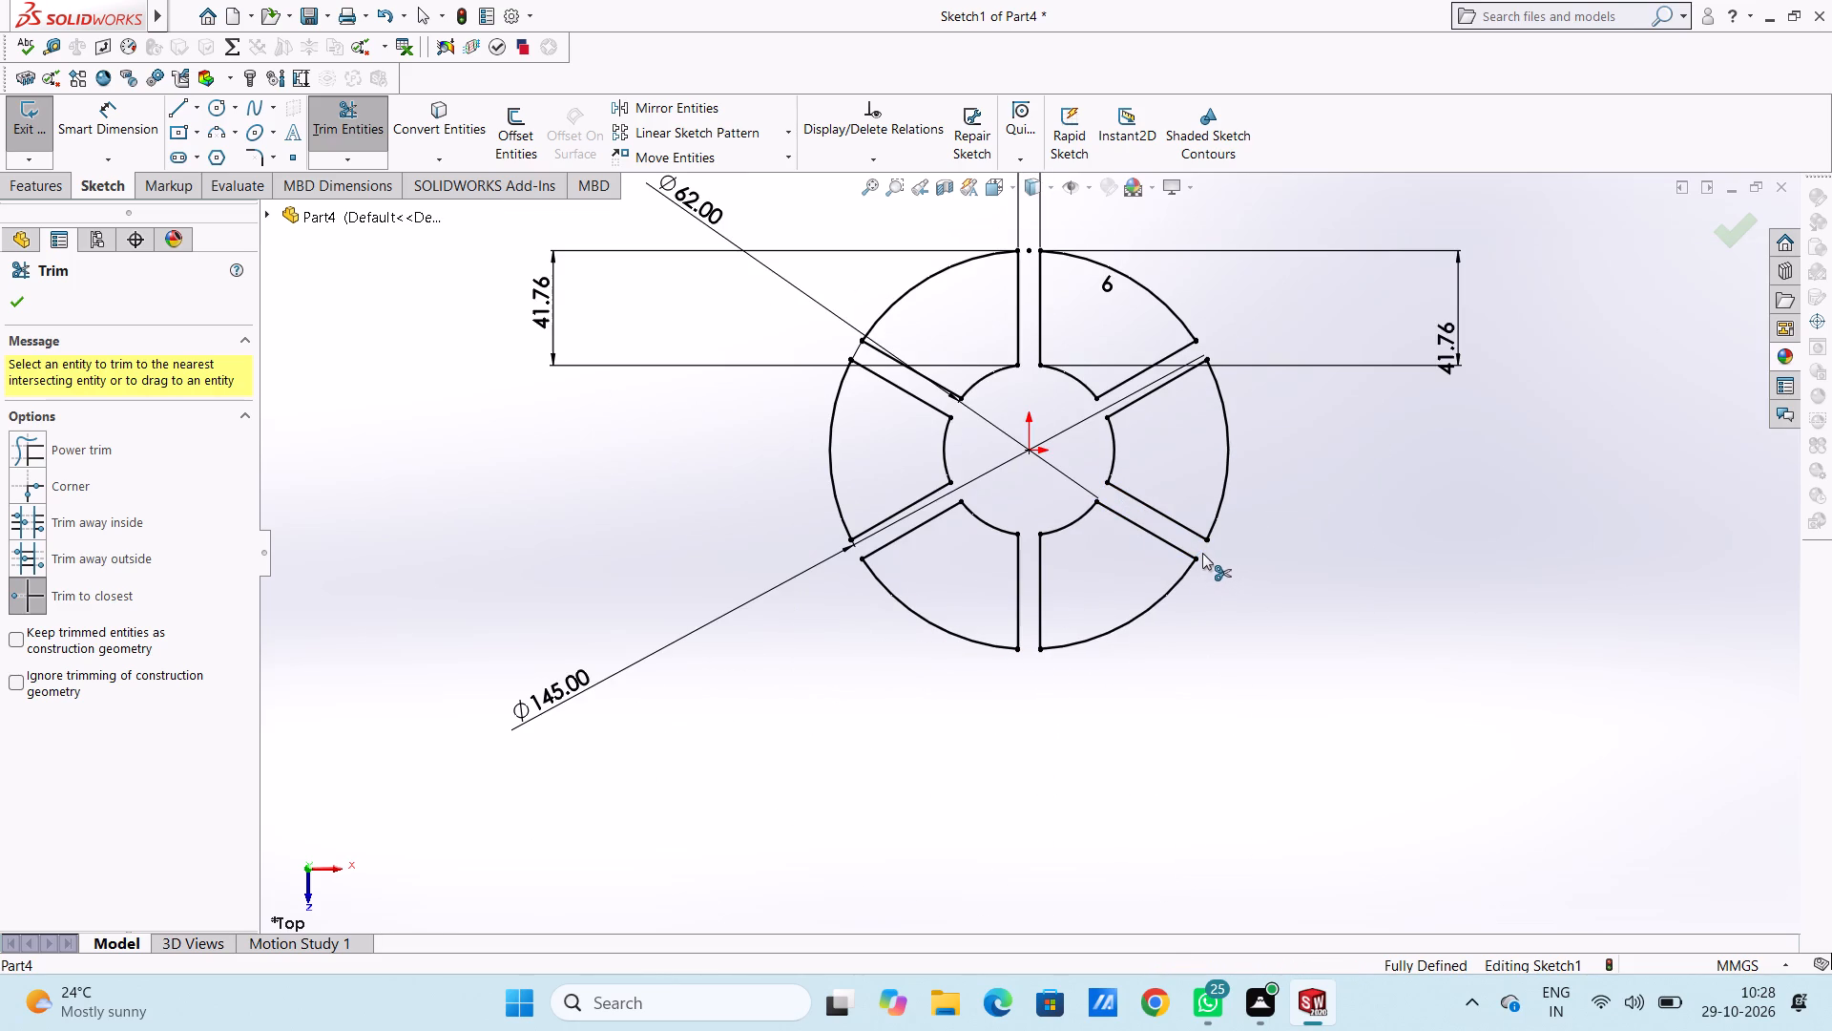
scroll(1114, 468, up, 2)
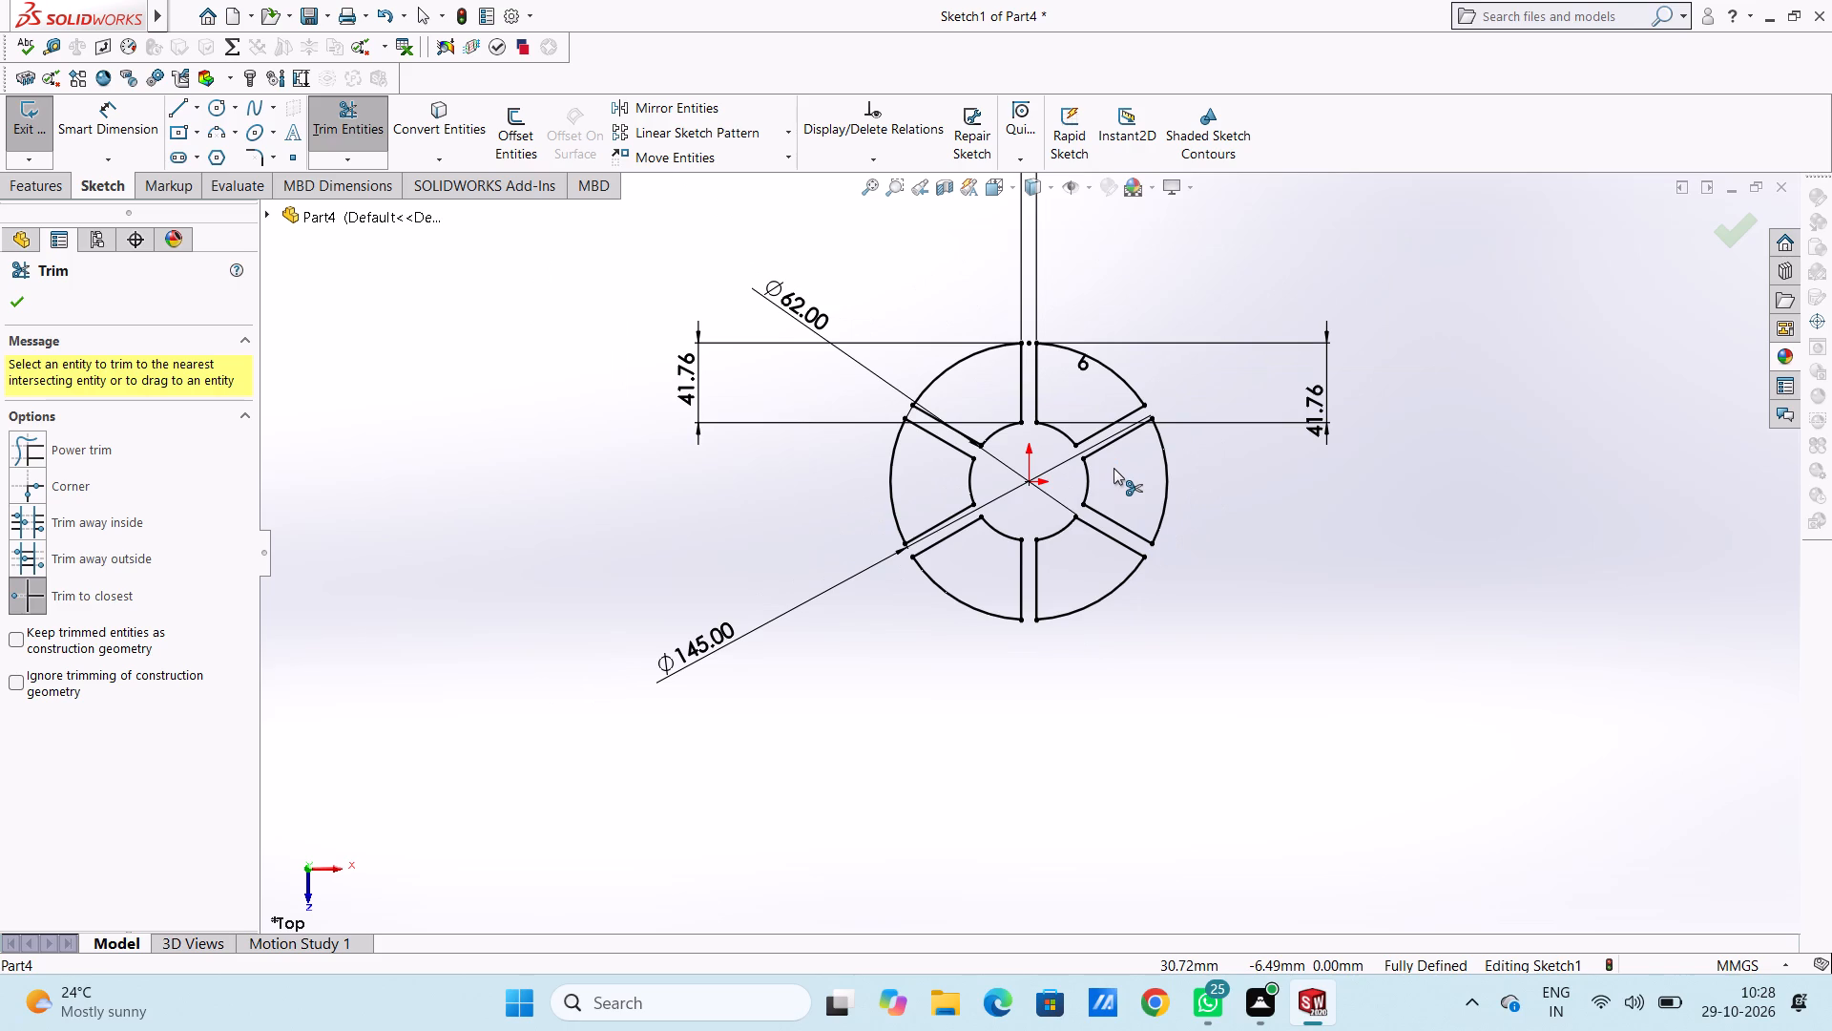
middle_drag(1172, 670, 1187, 566)
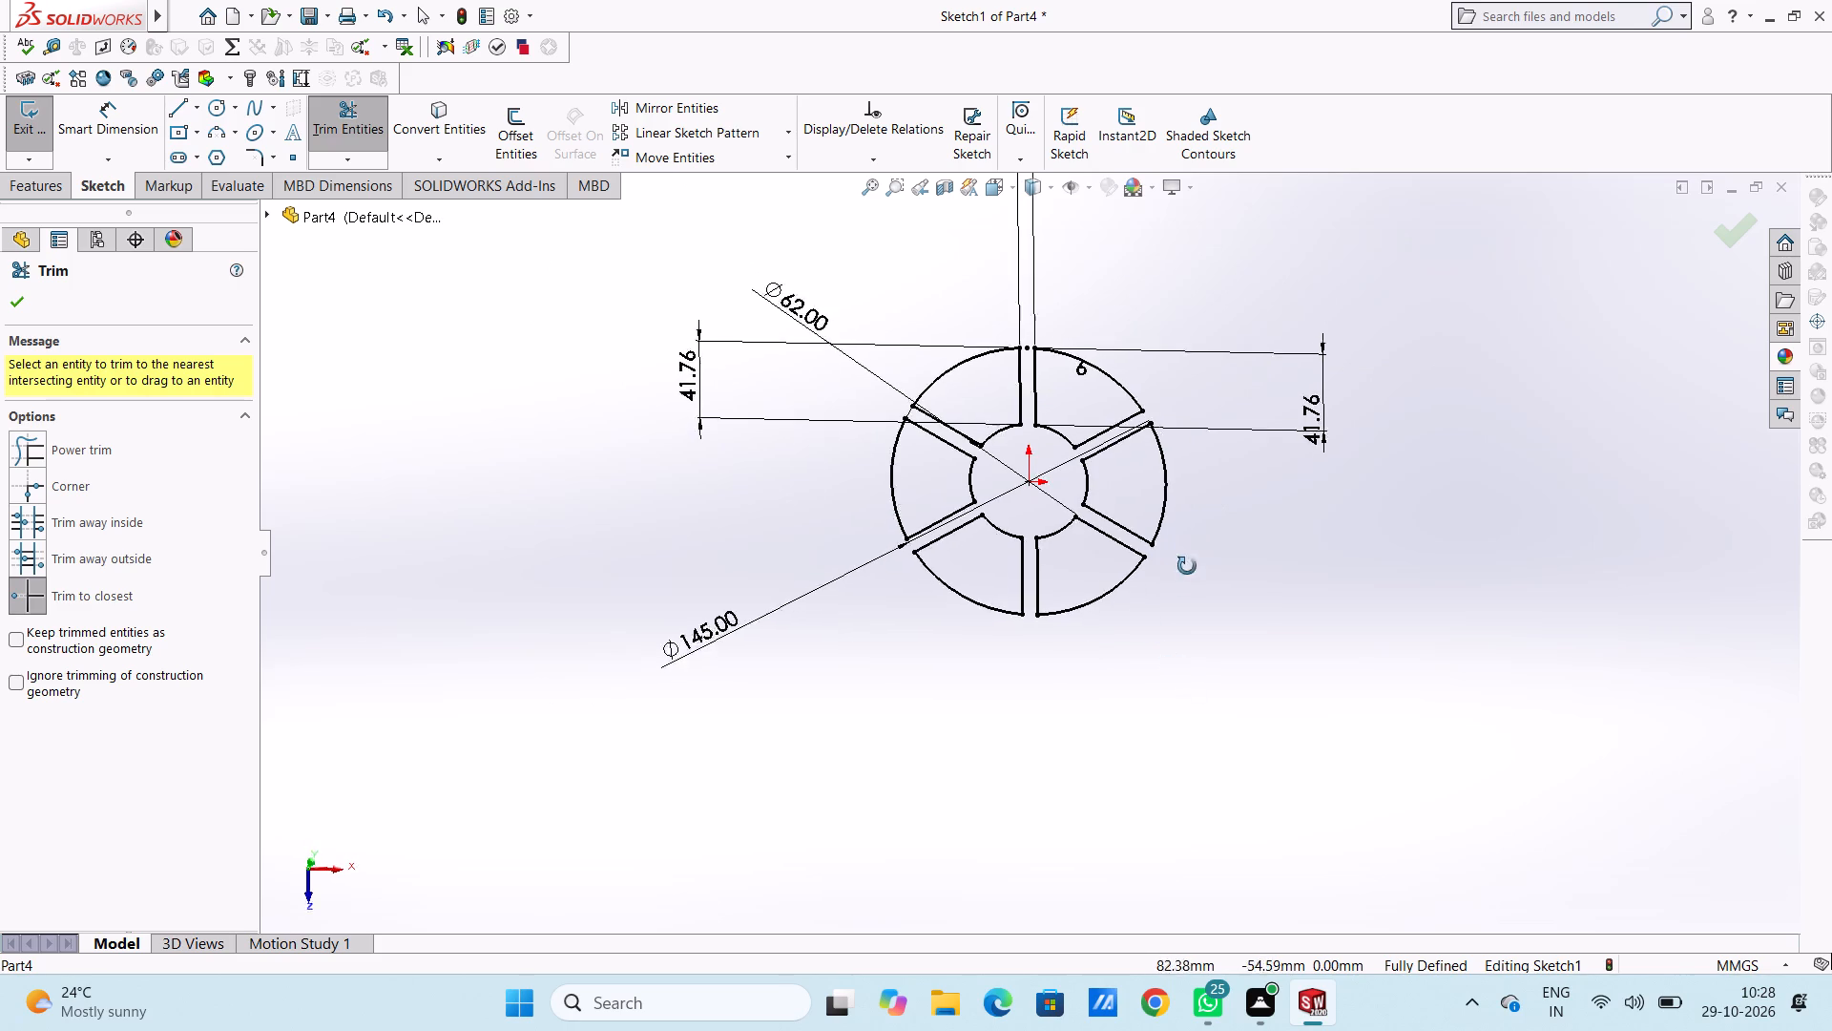
middle_drag(1187, 566, 1171, 436)
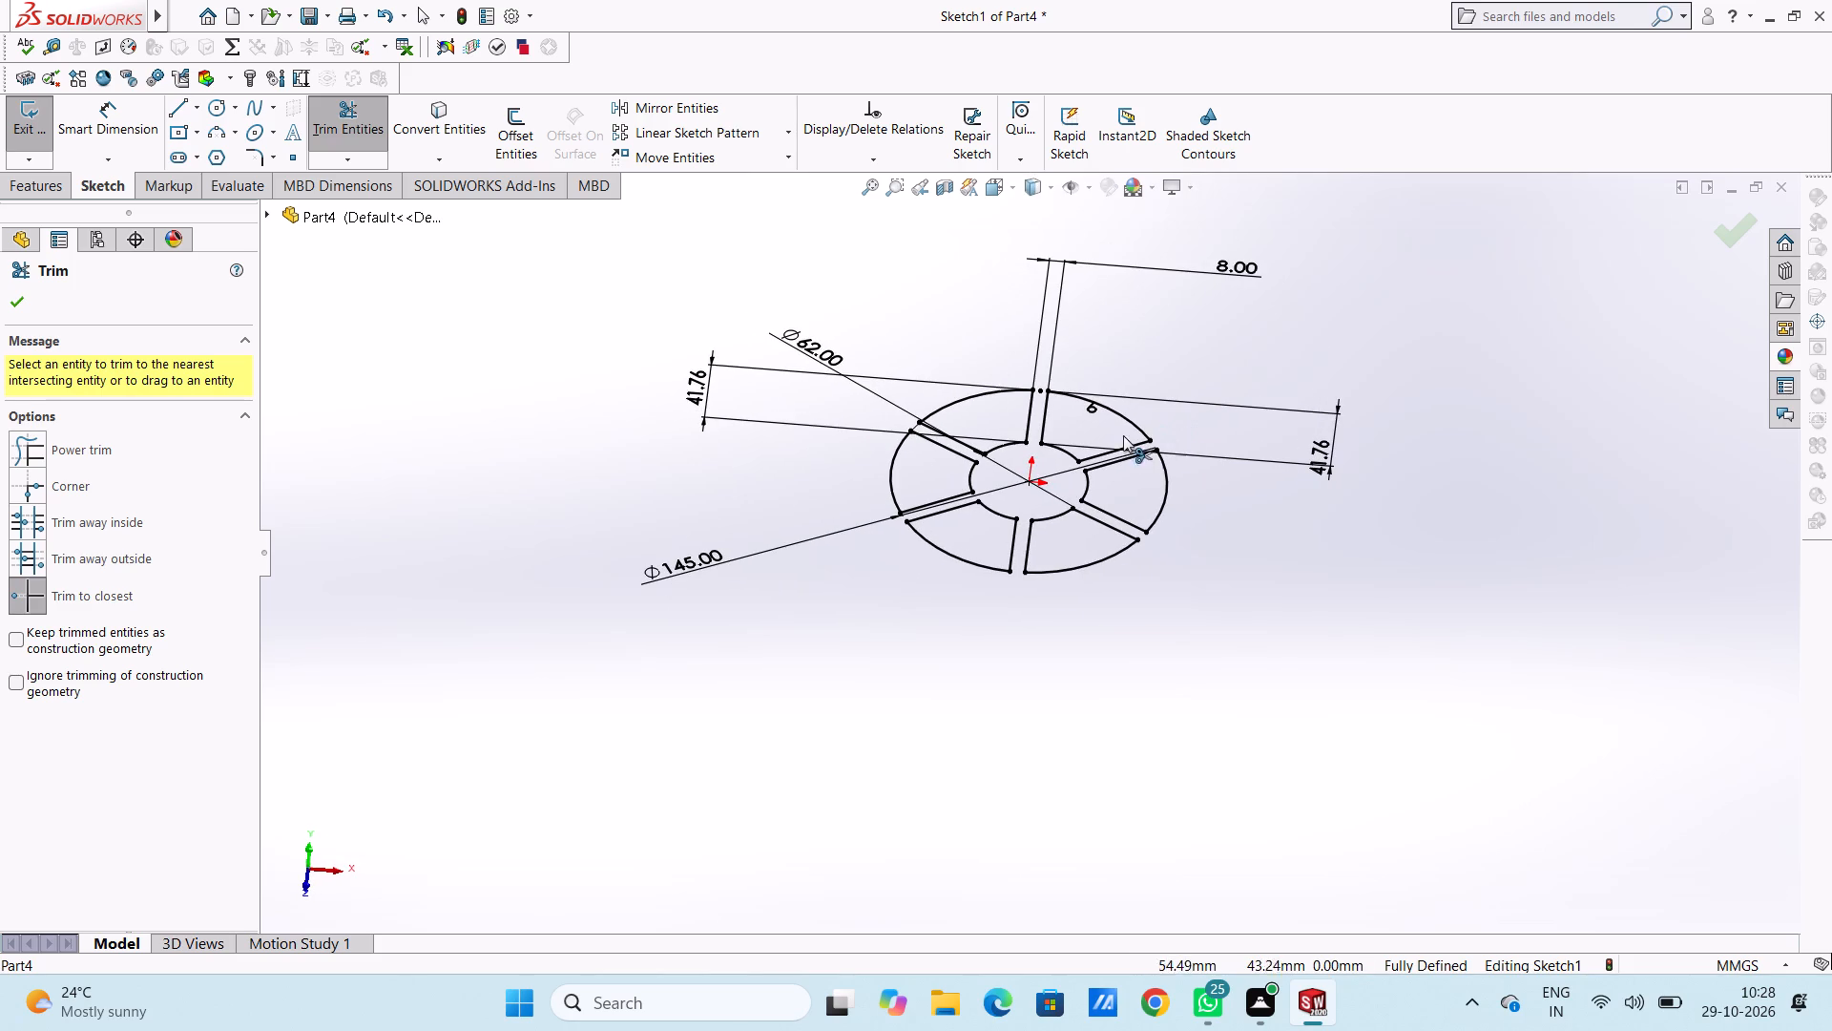
click(16, 302)
click(370, 395)
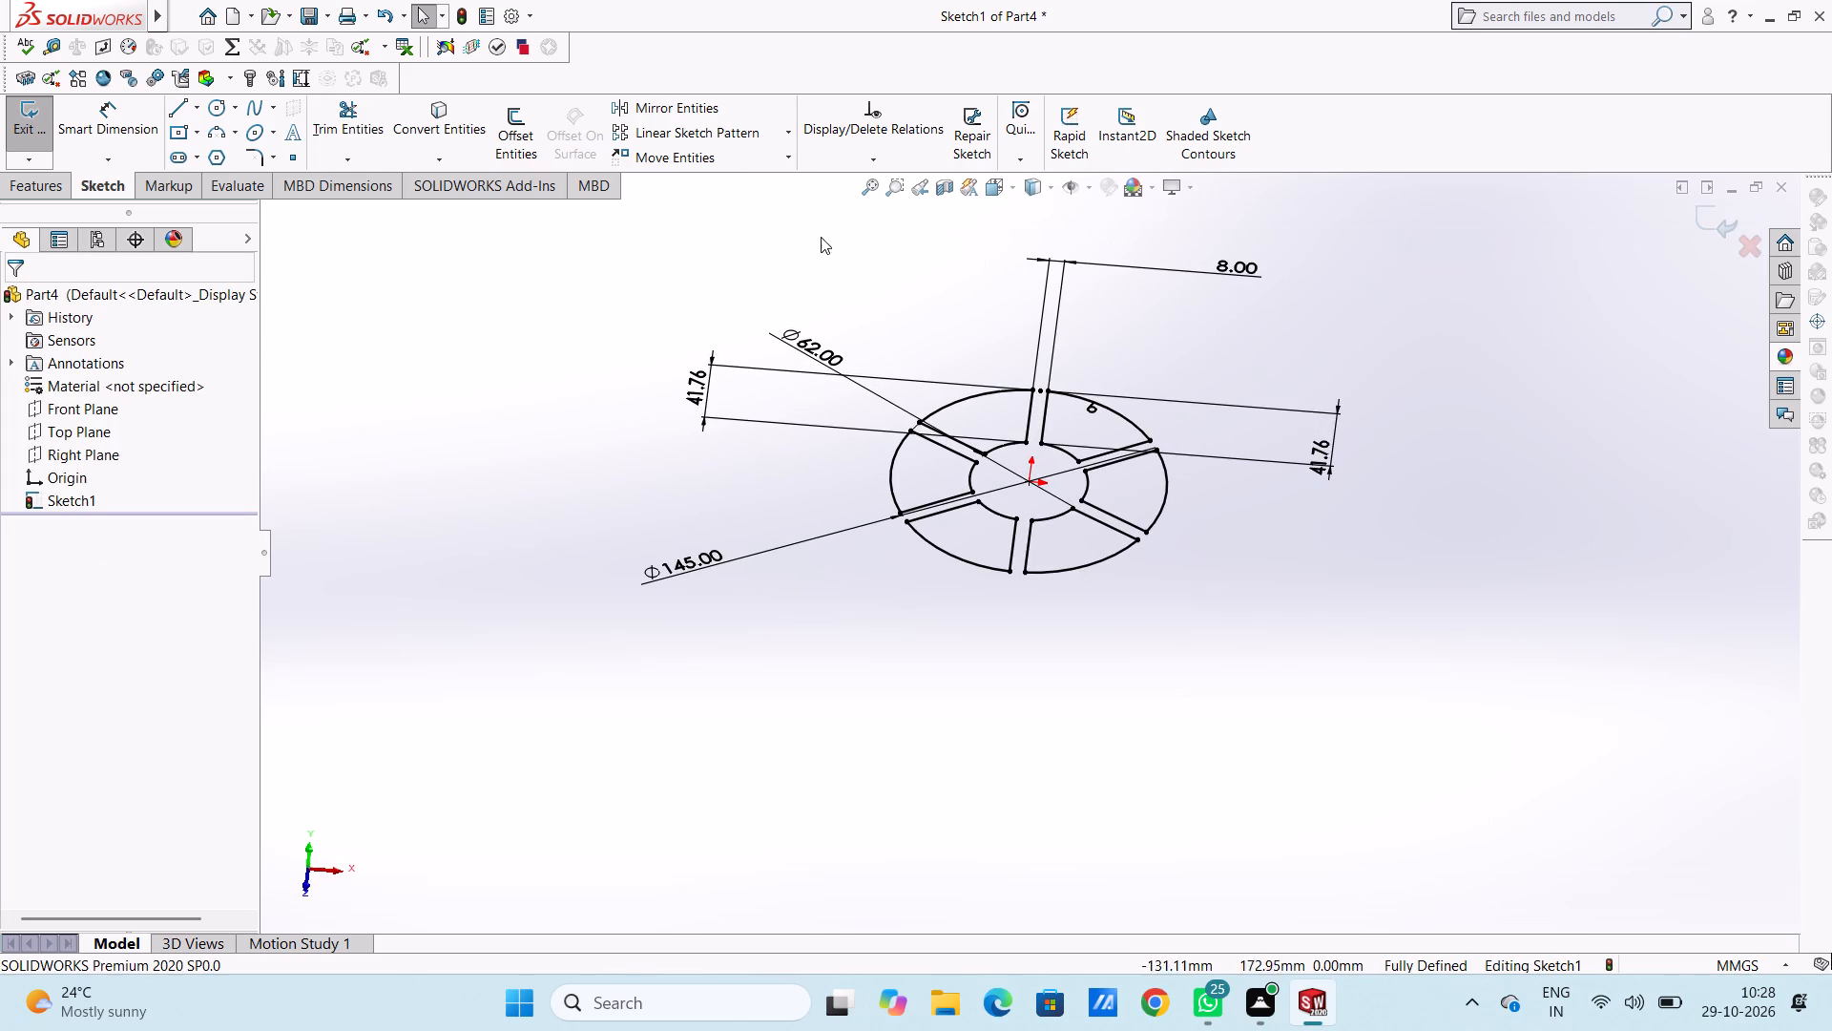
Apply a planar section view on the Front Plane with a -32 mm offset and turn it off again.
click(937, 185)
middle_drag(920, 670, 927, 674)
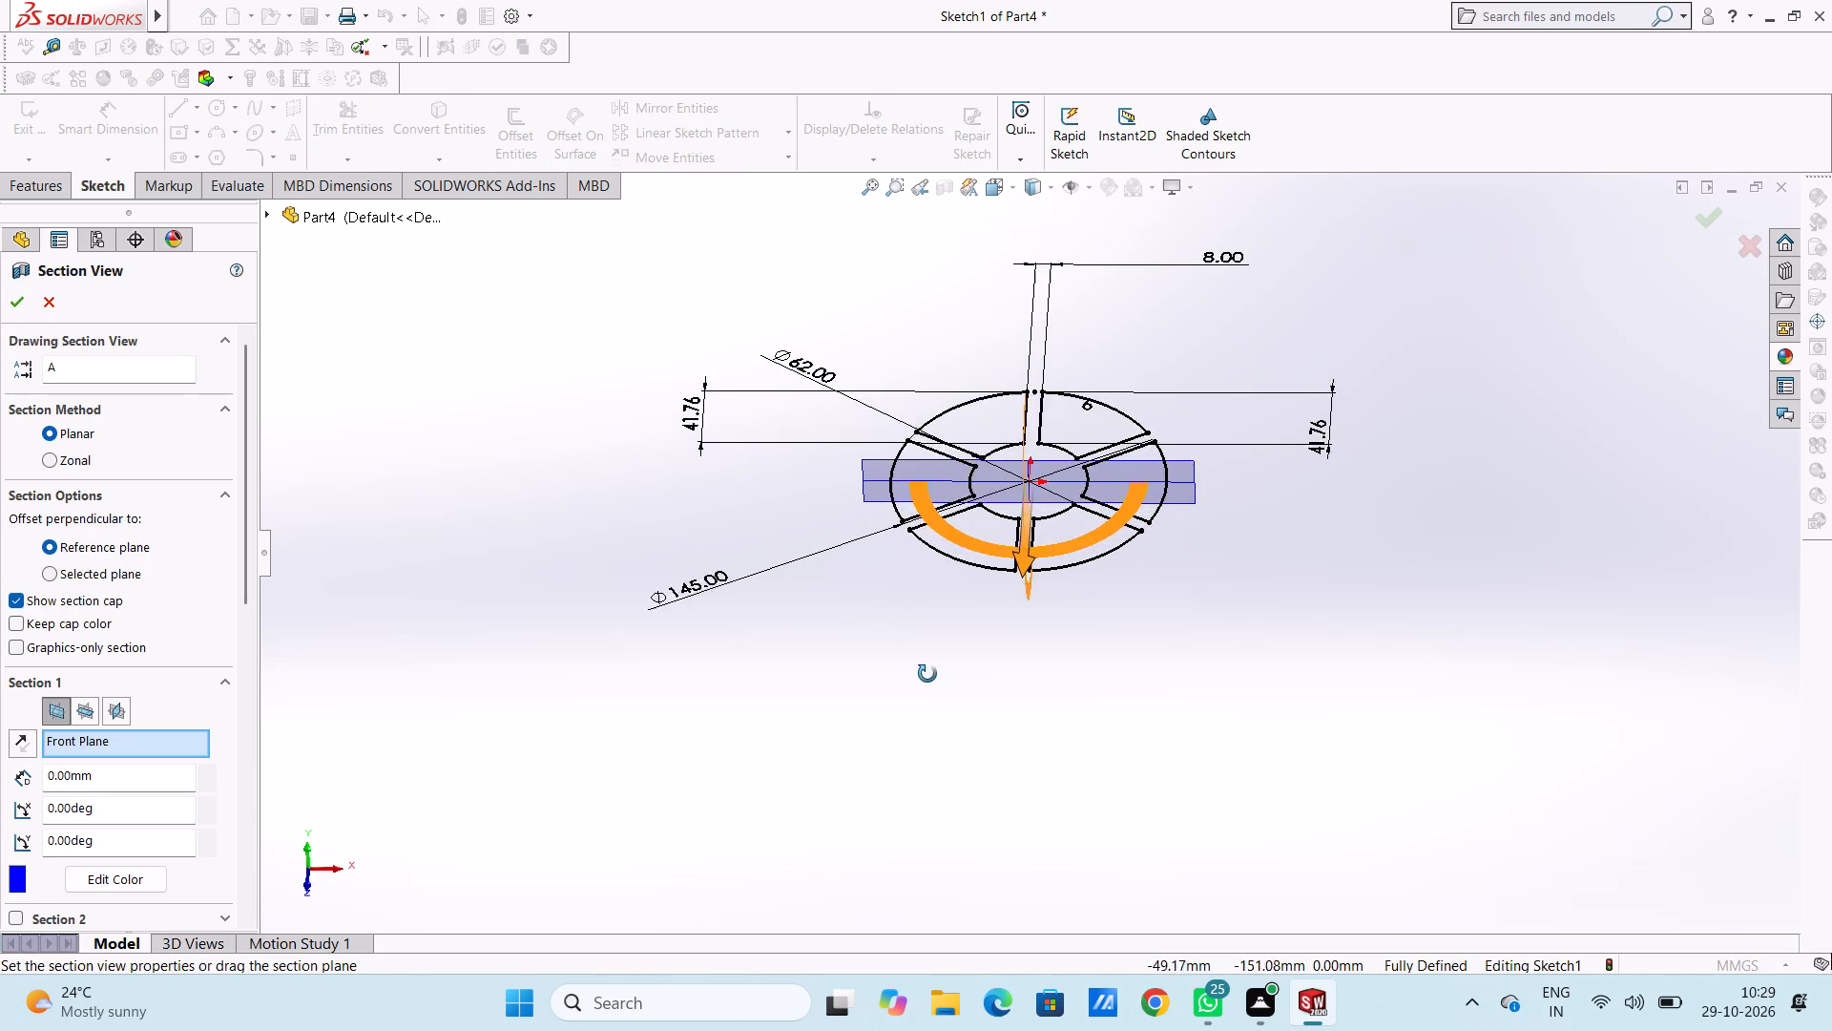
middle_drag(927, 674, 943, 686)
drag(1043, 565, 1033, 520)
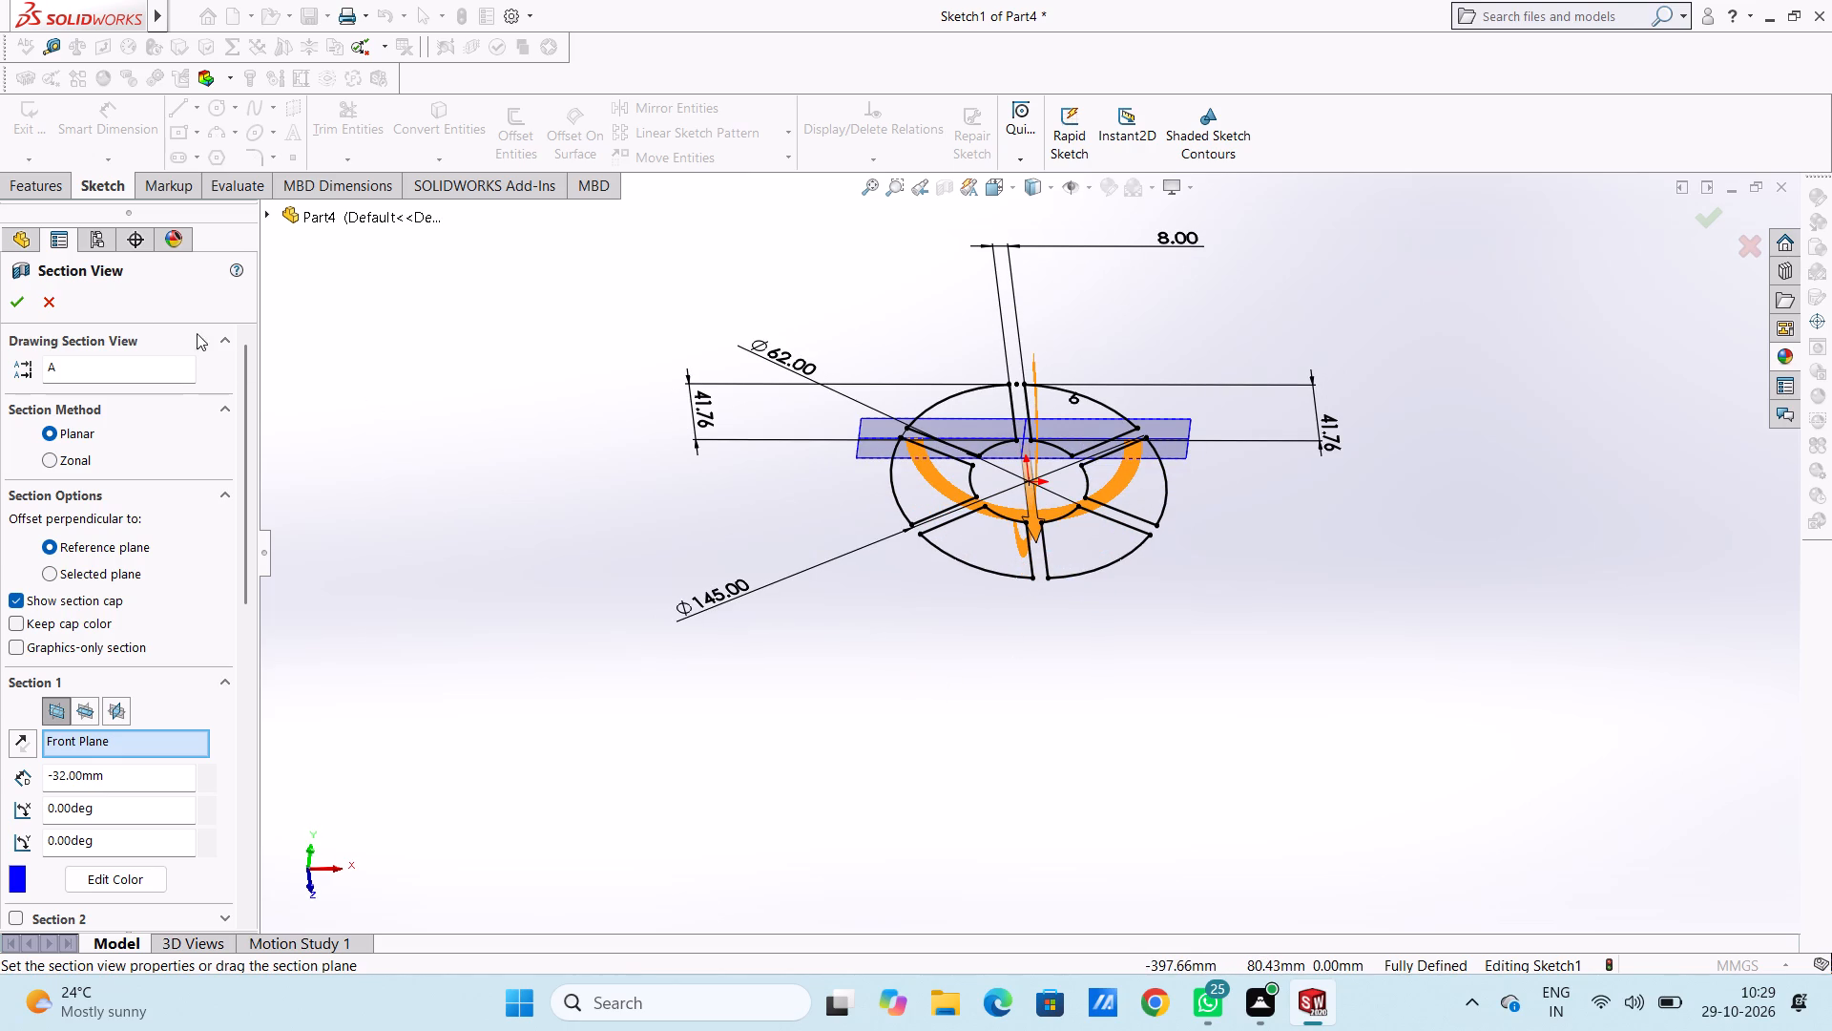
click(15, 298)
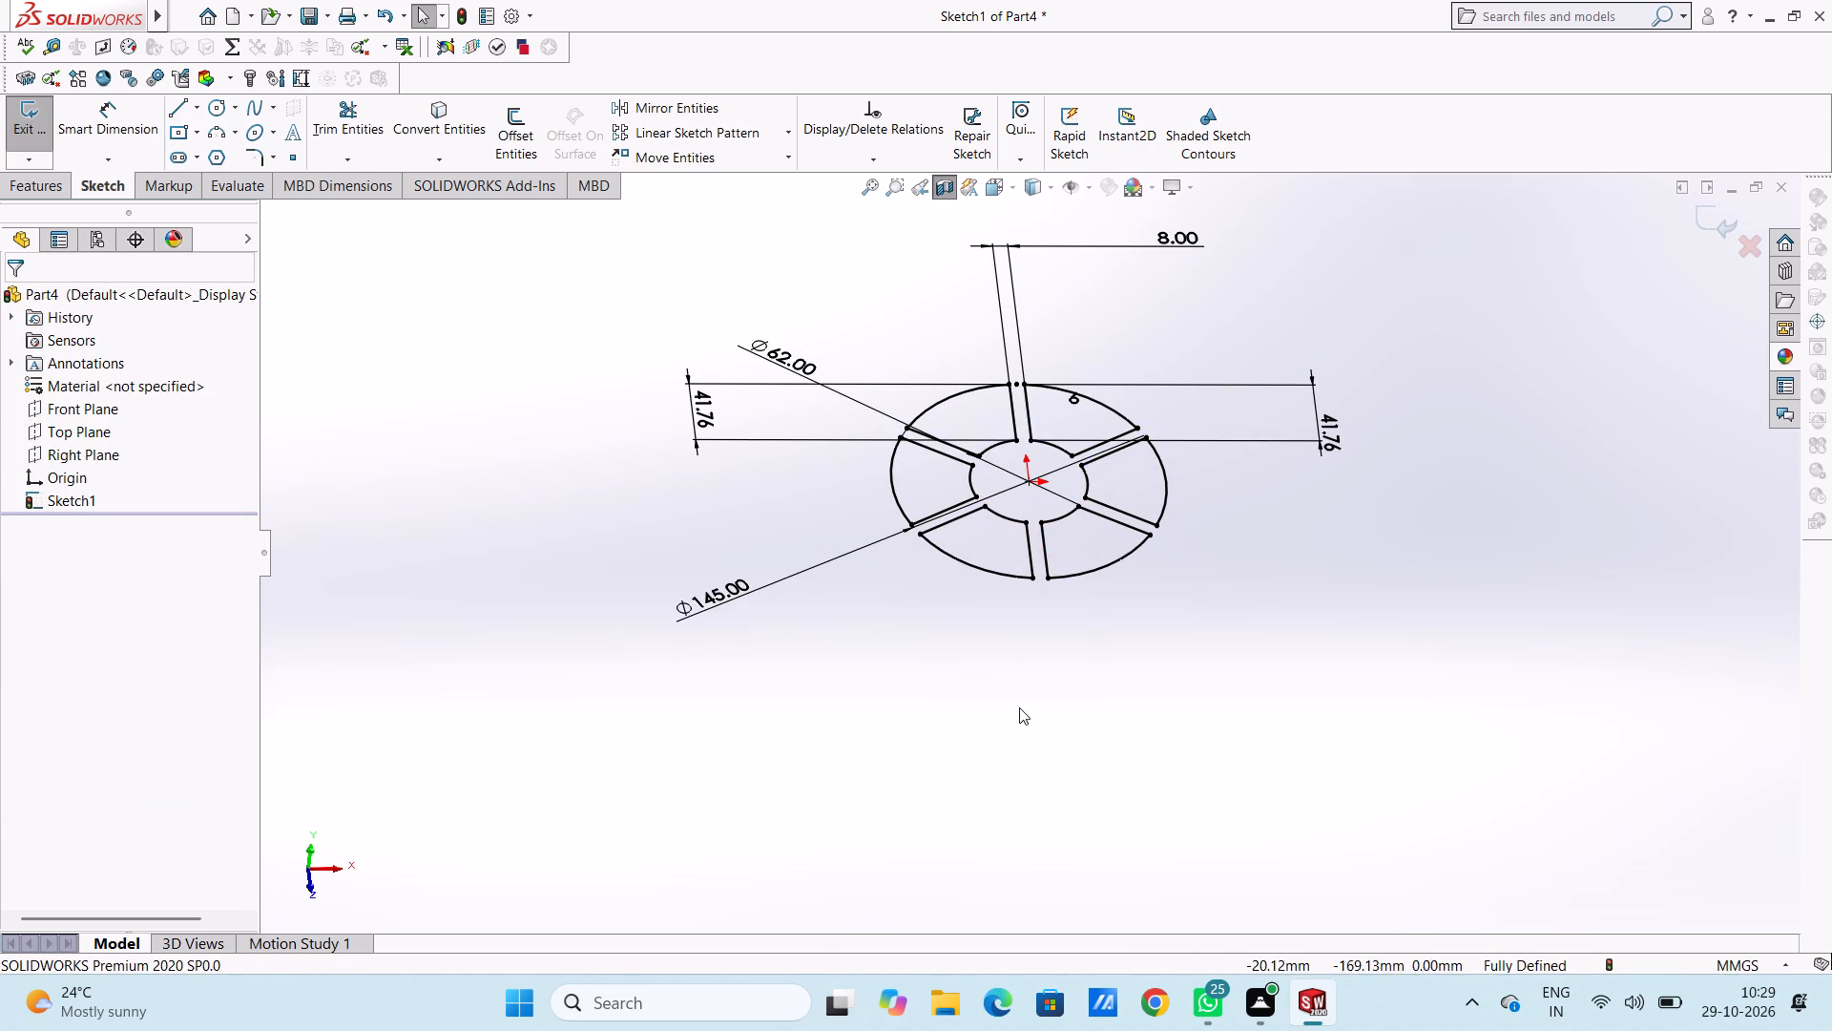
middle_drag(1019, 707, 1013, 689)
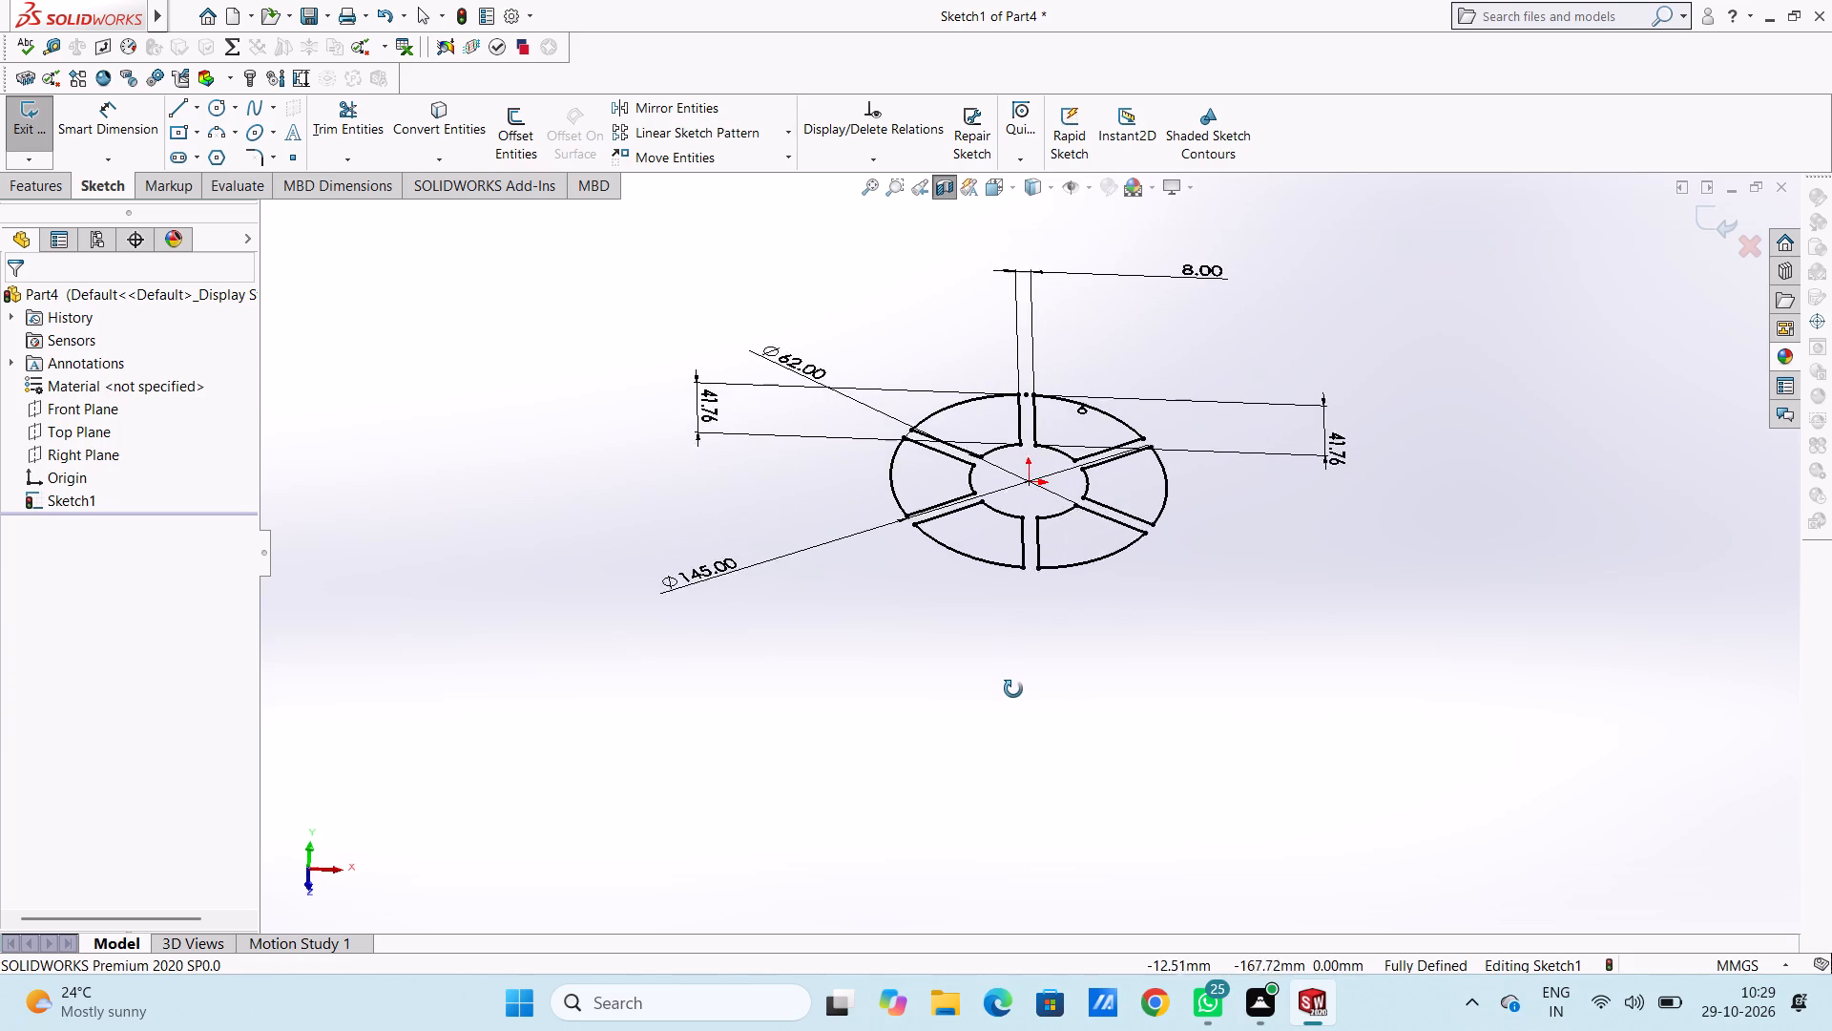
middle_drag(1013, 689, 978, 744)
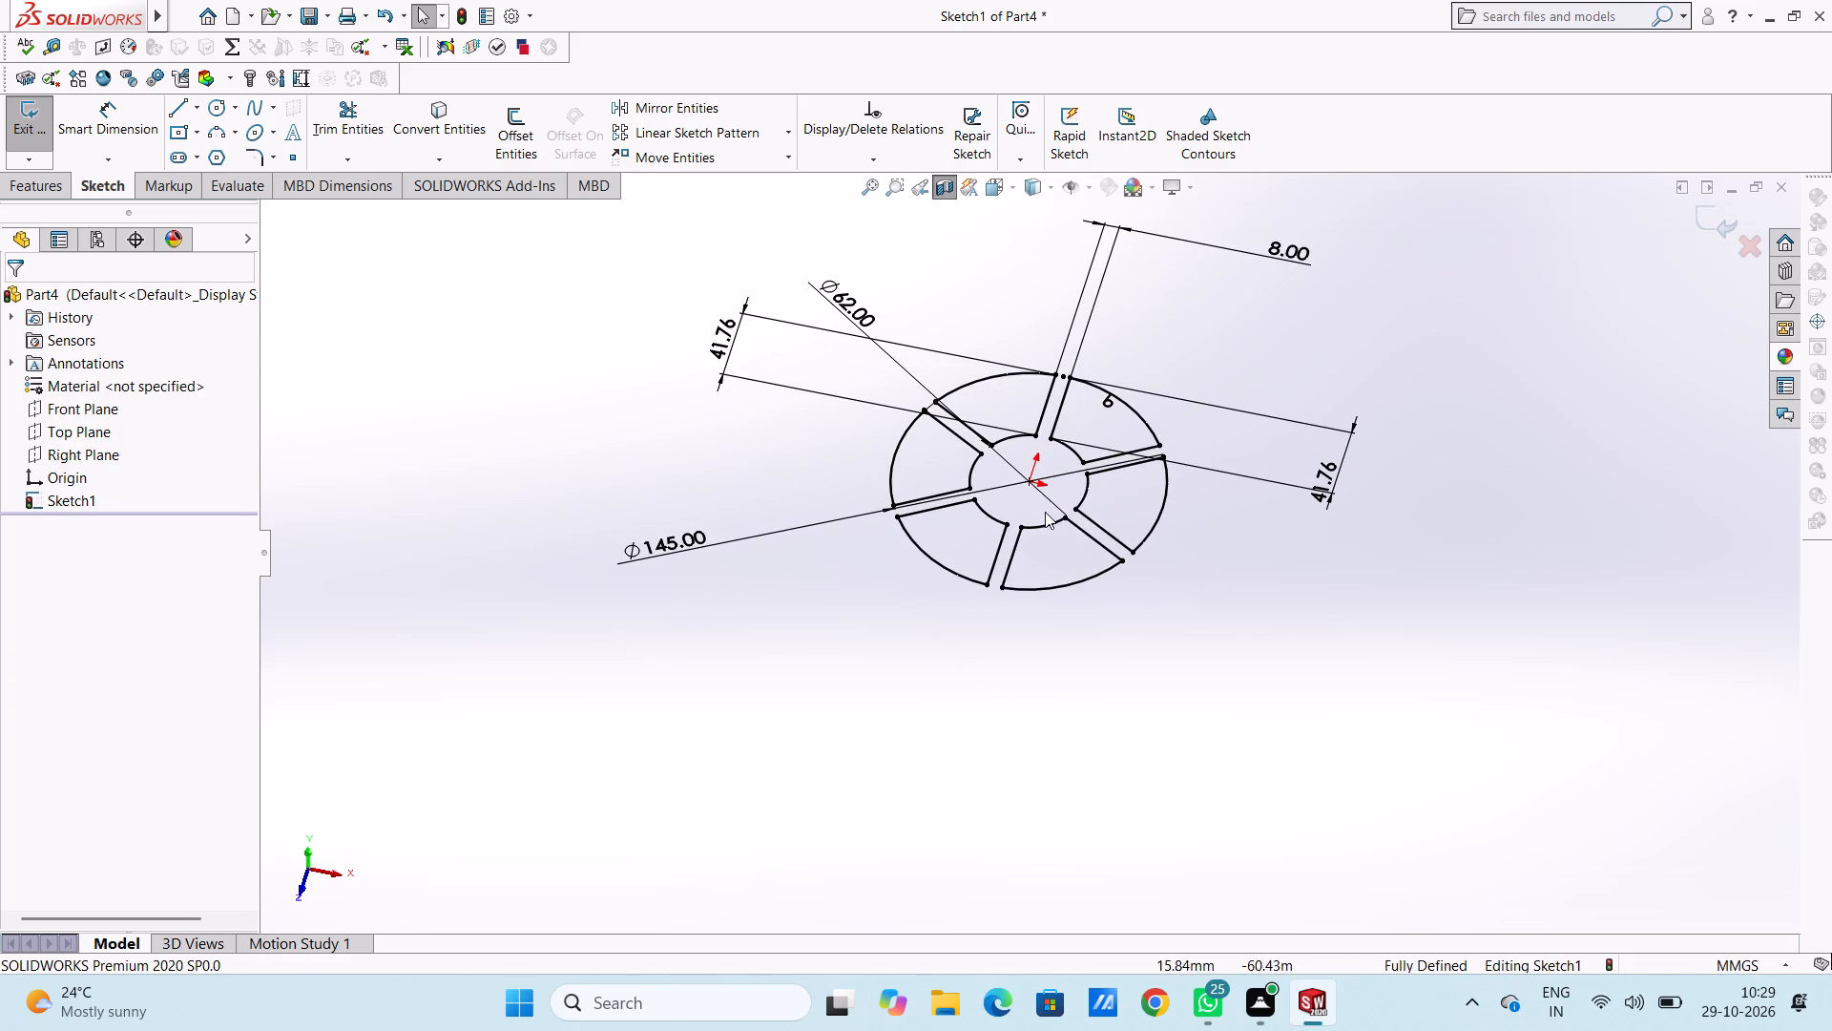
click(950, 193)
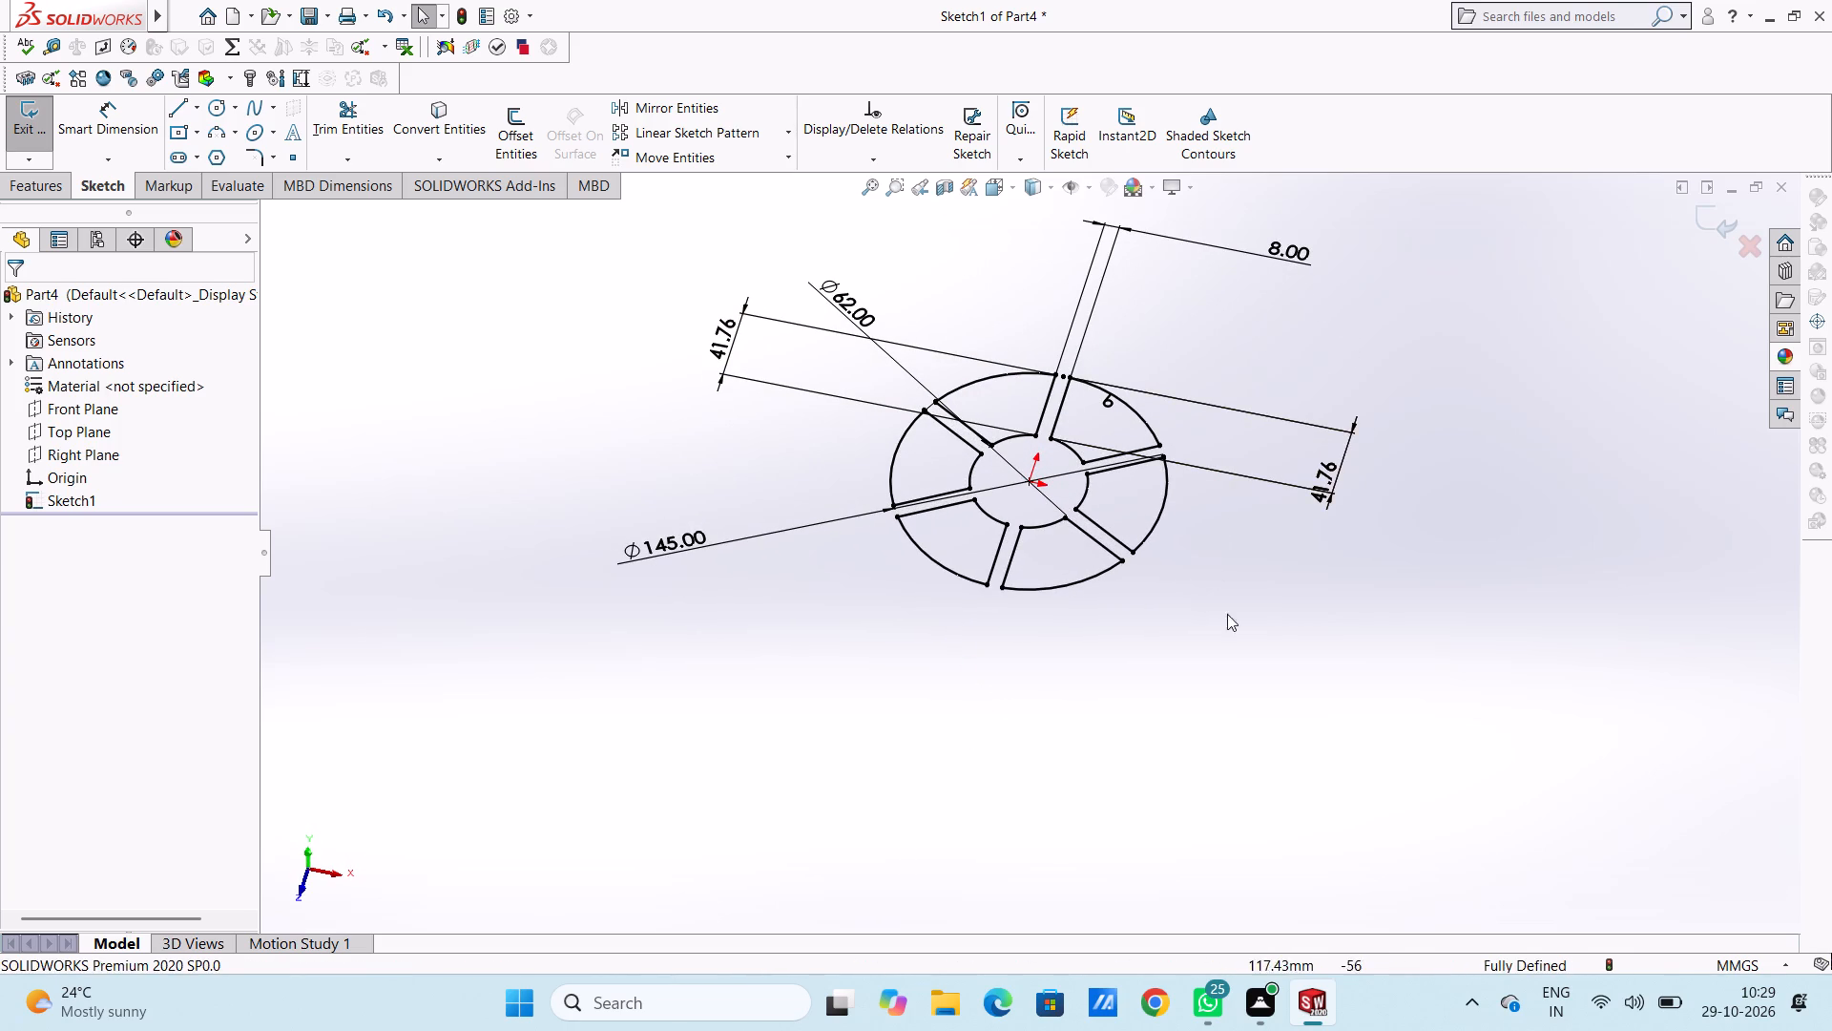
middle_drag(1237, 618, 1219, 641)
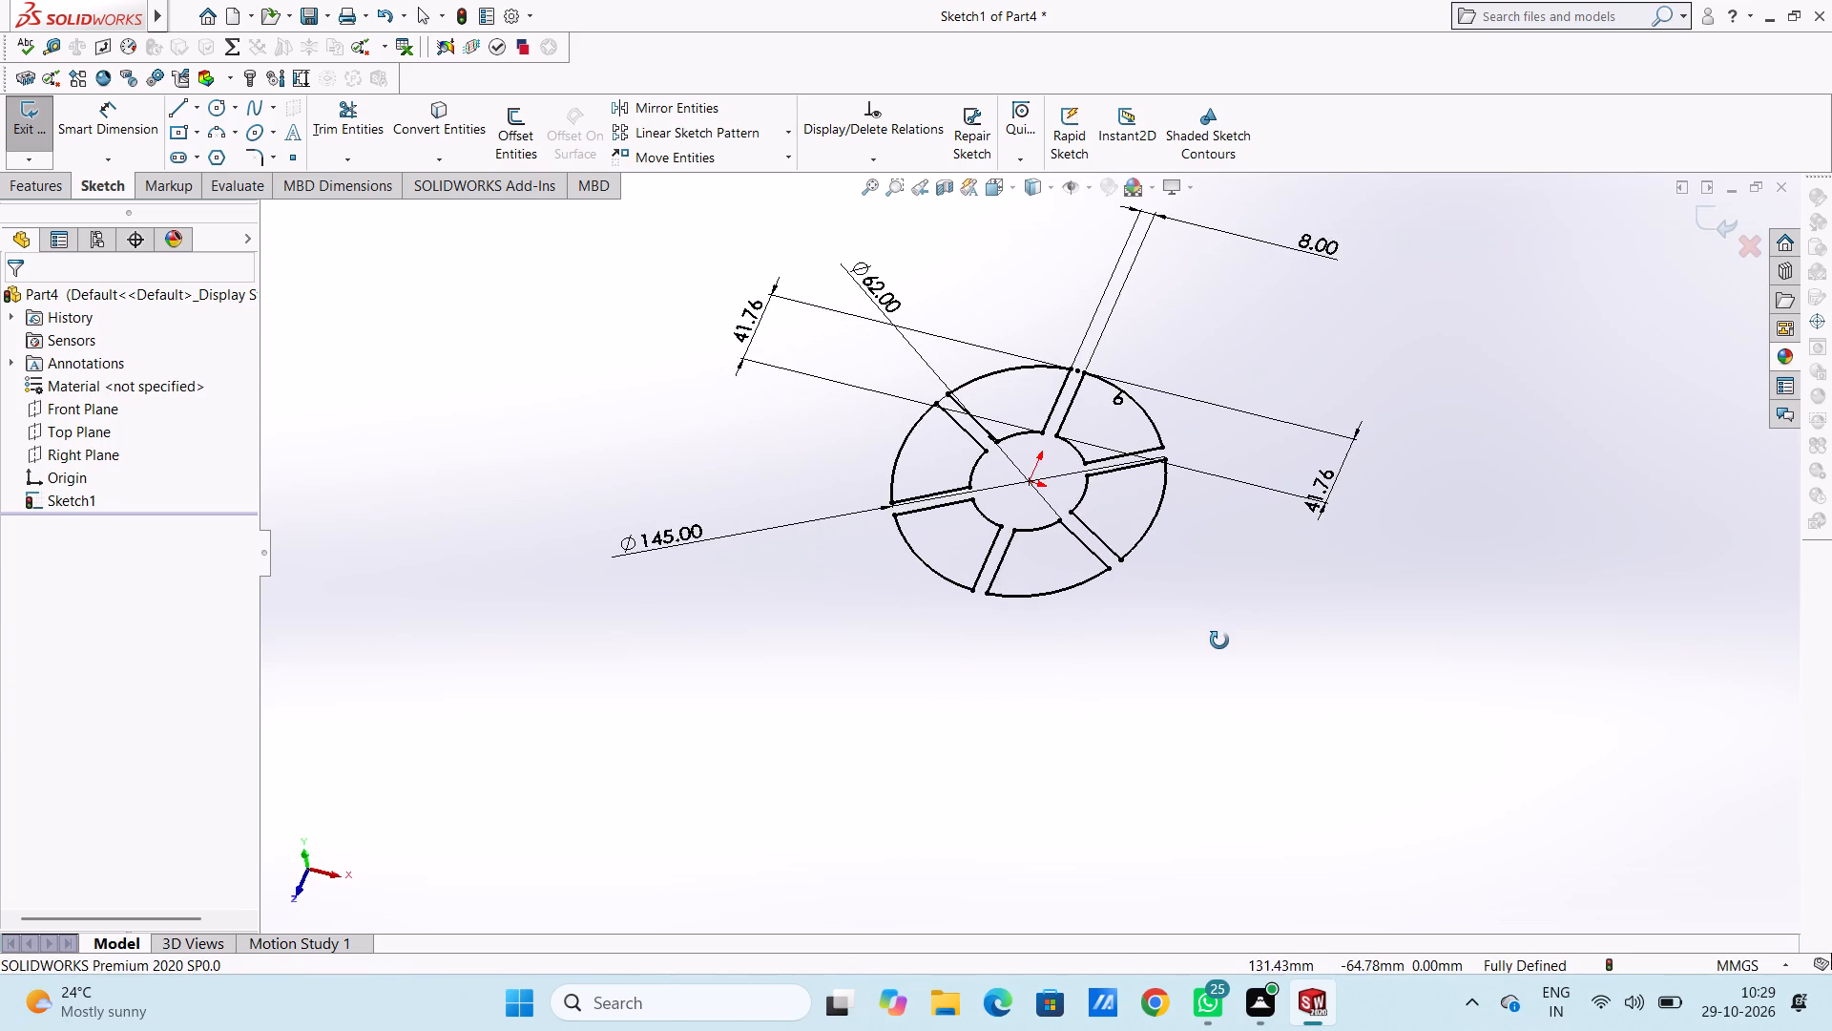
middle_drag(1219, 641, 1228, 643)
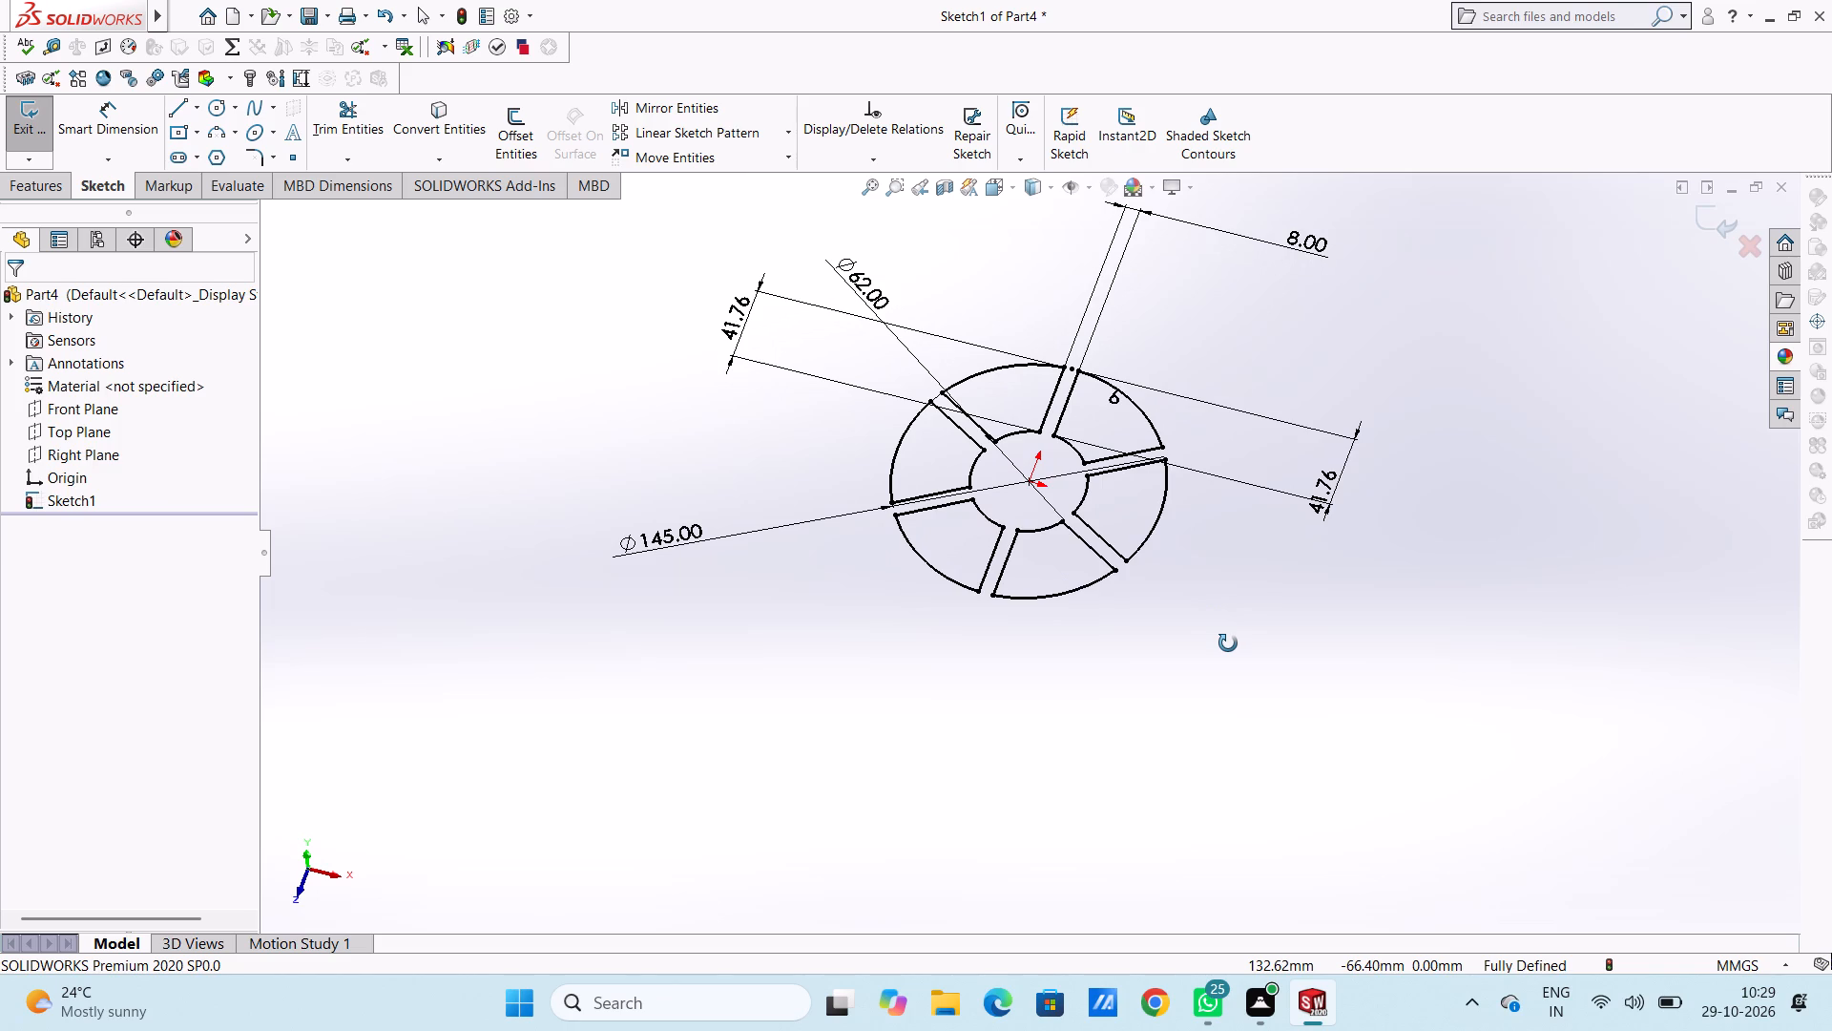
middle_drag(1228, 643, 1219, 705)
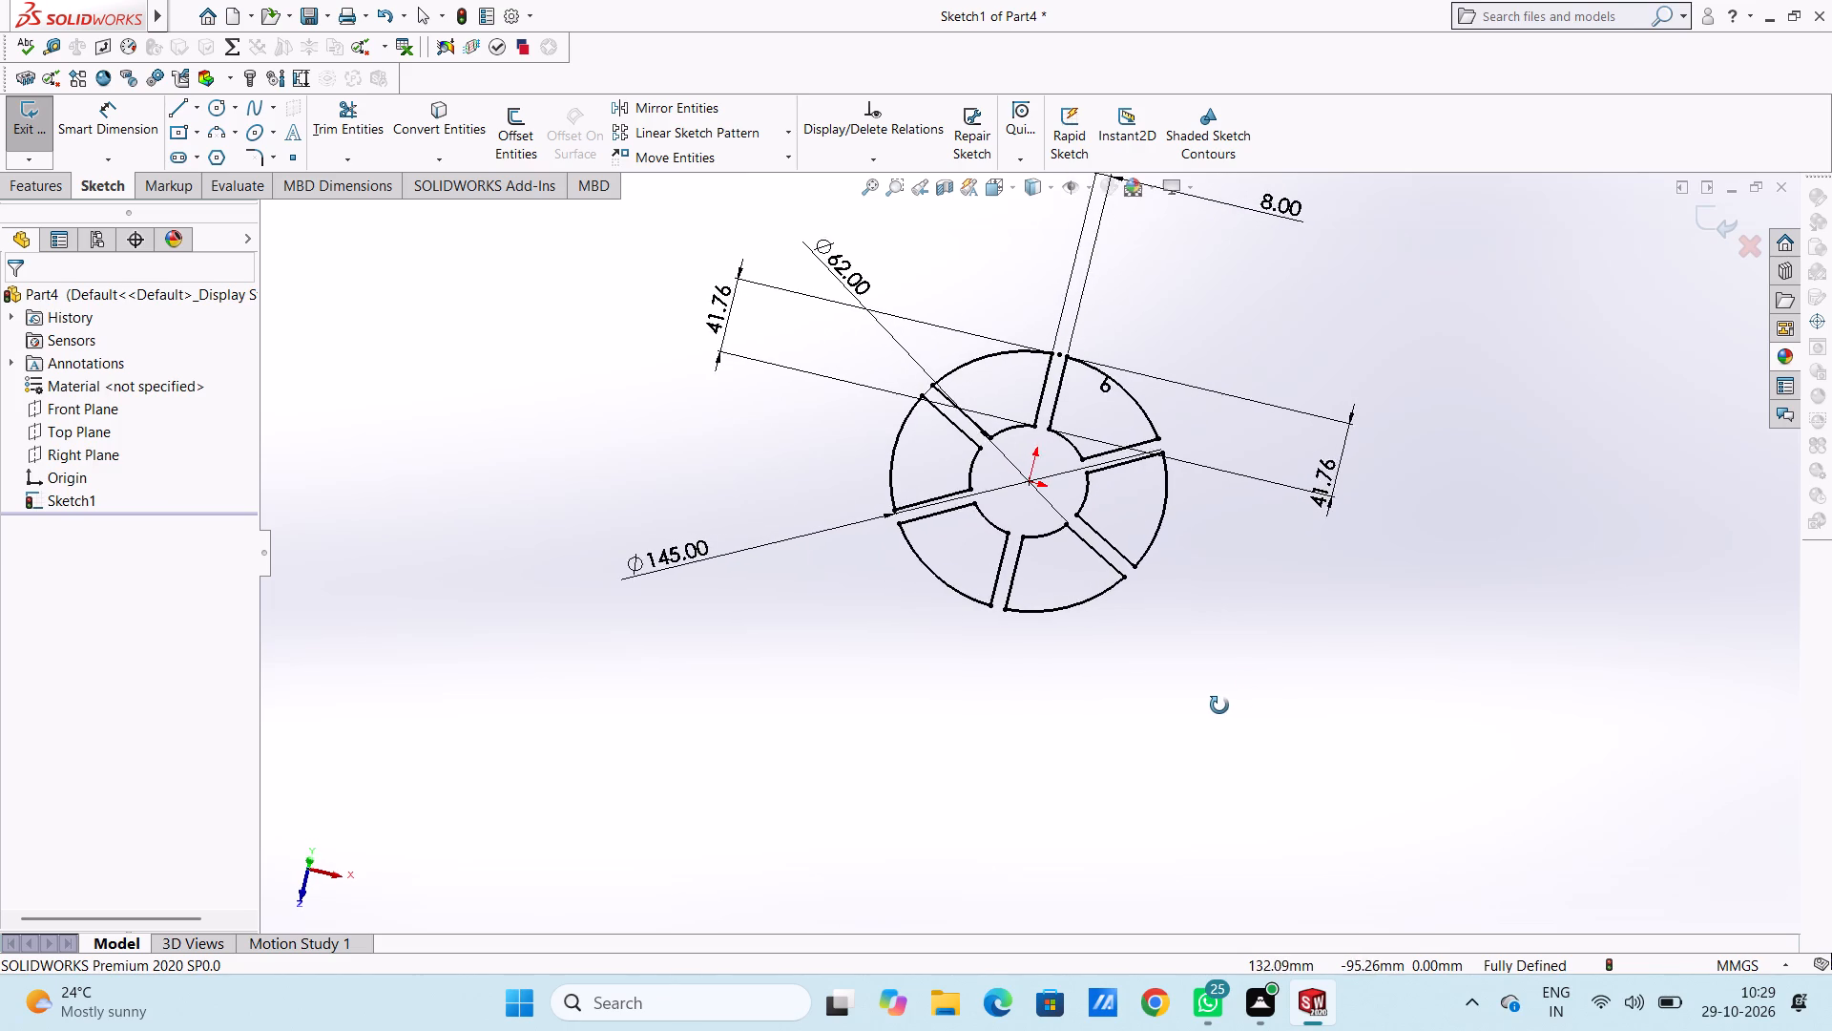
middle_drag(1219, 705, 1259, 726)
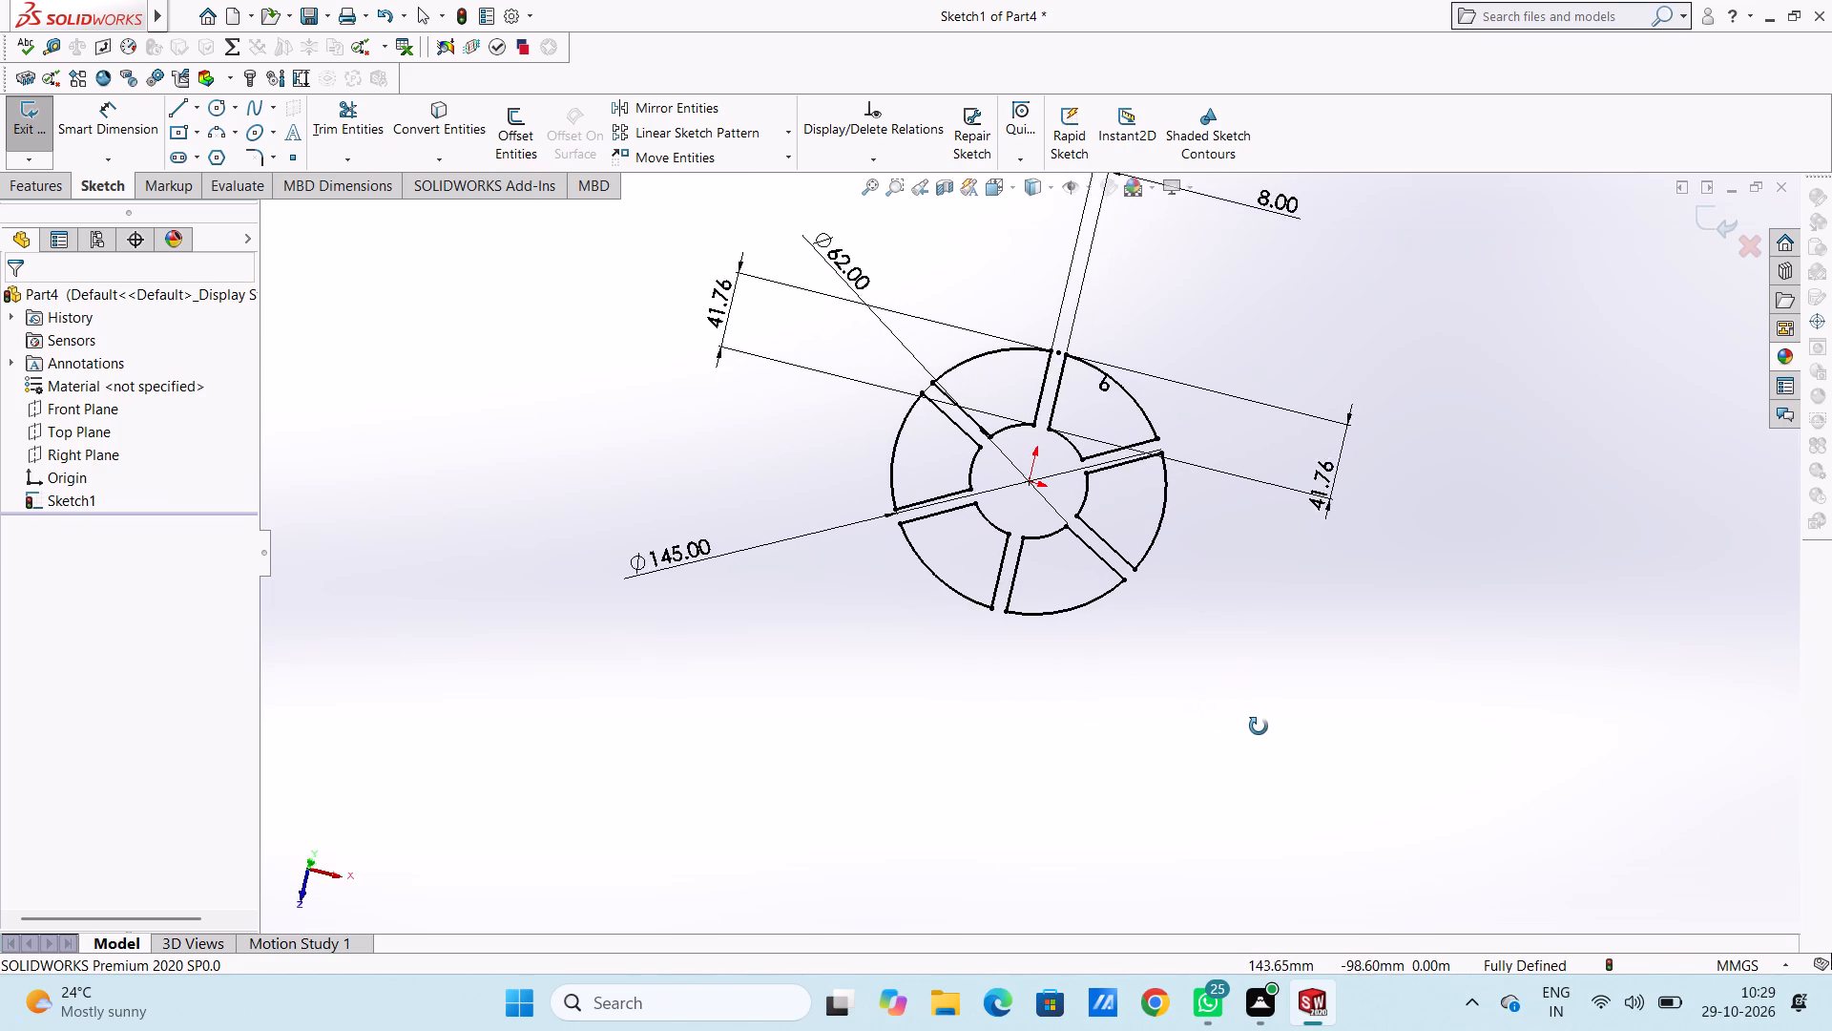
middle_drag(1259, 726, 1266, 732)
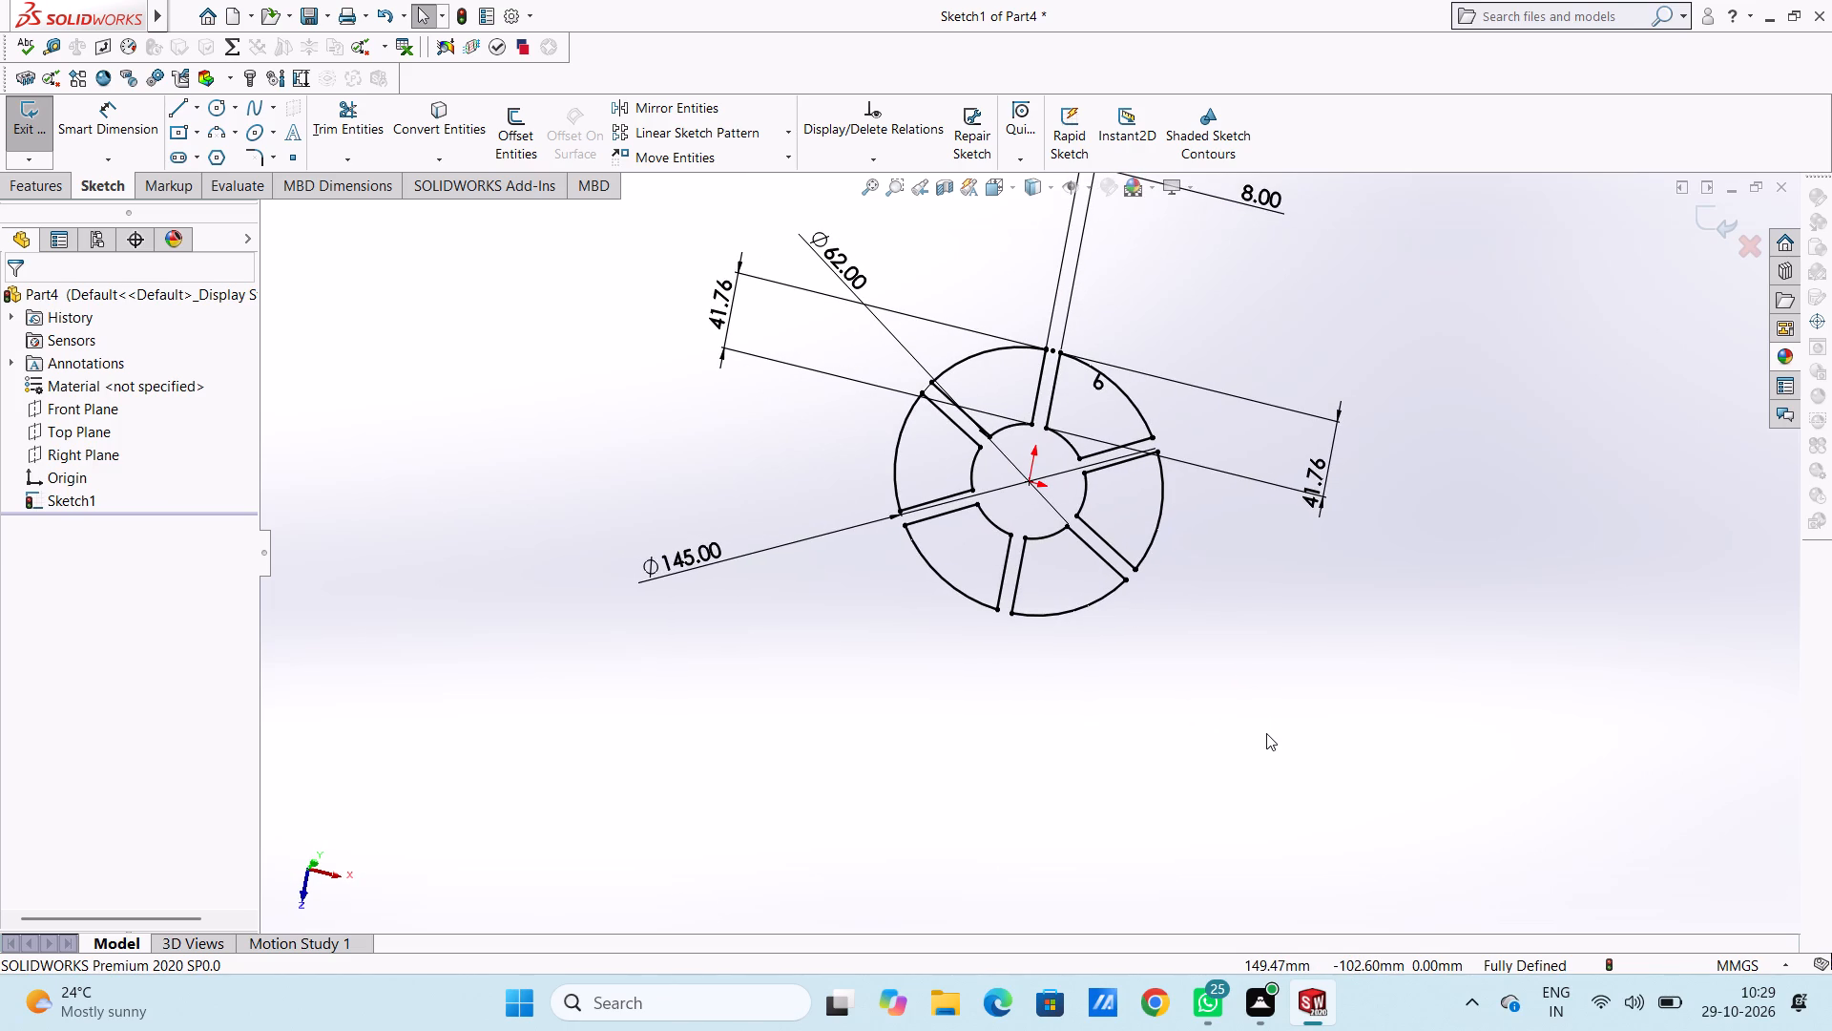
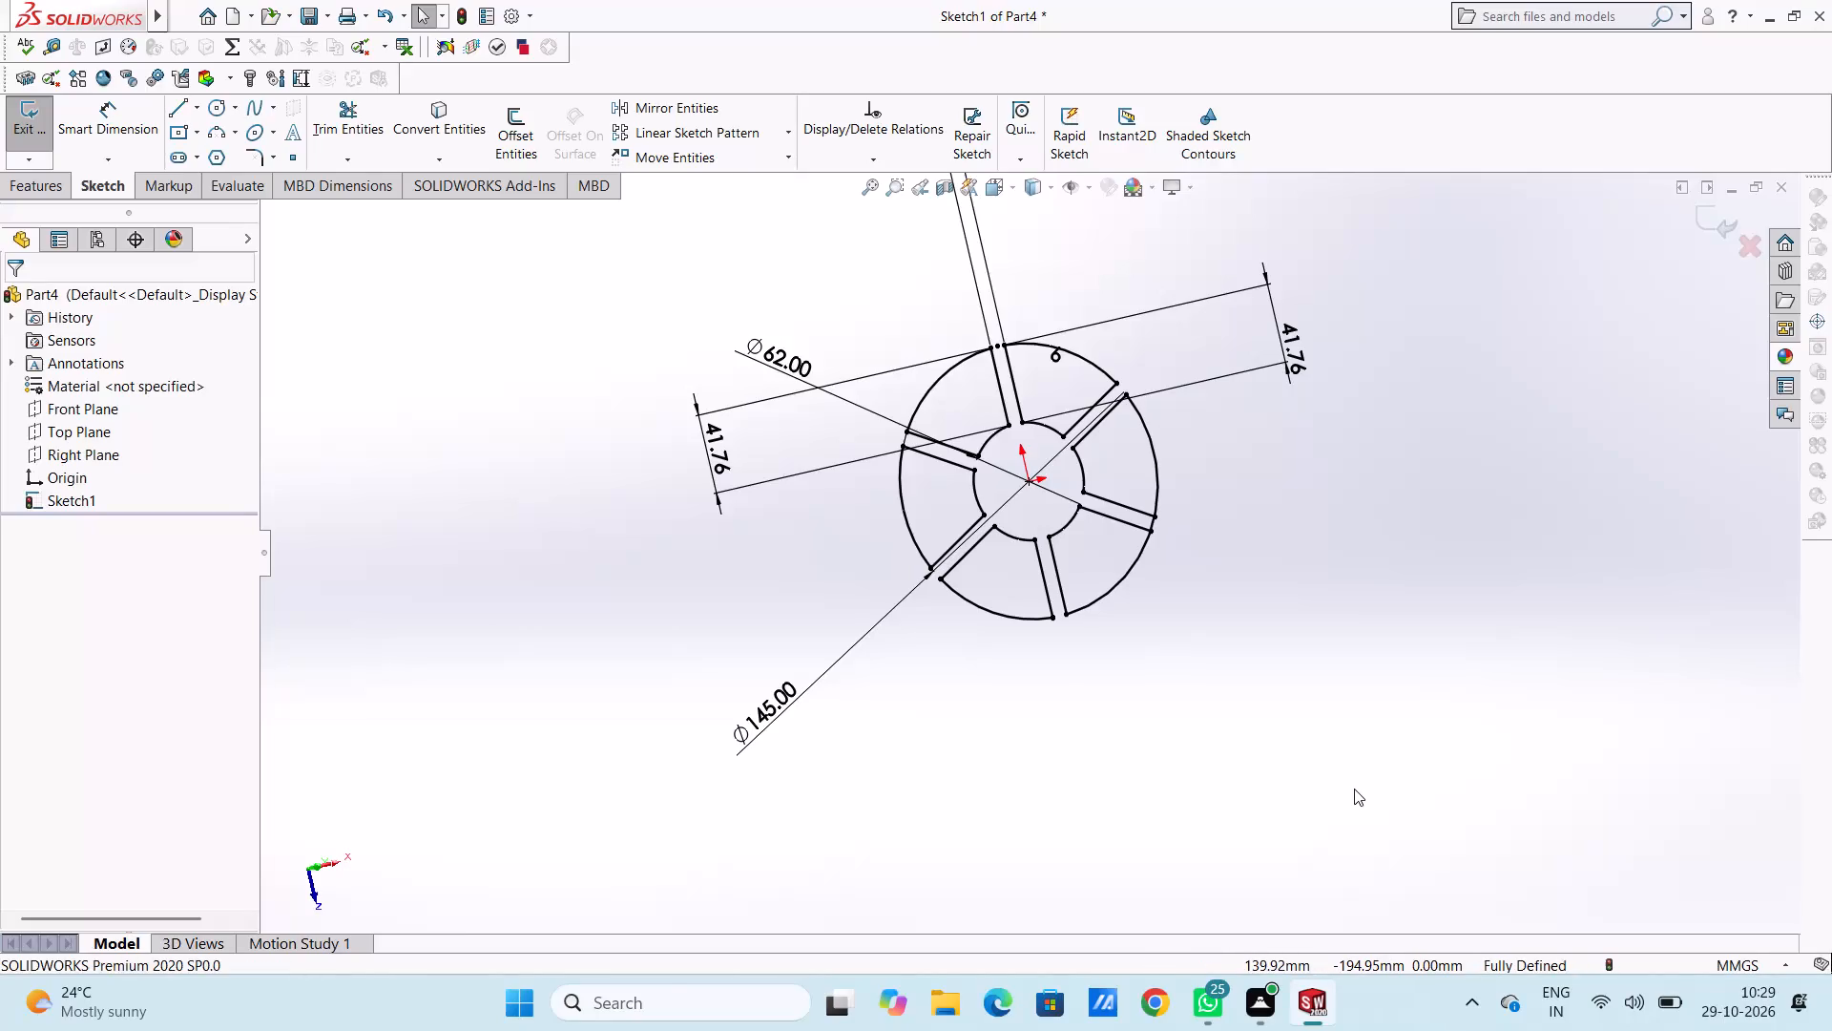
Undo the trims of the inner and outer circle arcs across the five patterned slots.
key(ctrl+z)
key(ctrl+z)
key(ctrl+z)
key(ctrl+z)
key(ctrl+z)
key(ctrl+z)
key(ctrl+z)
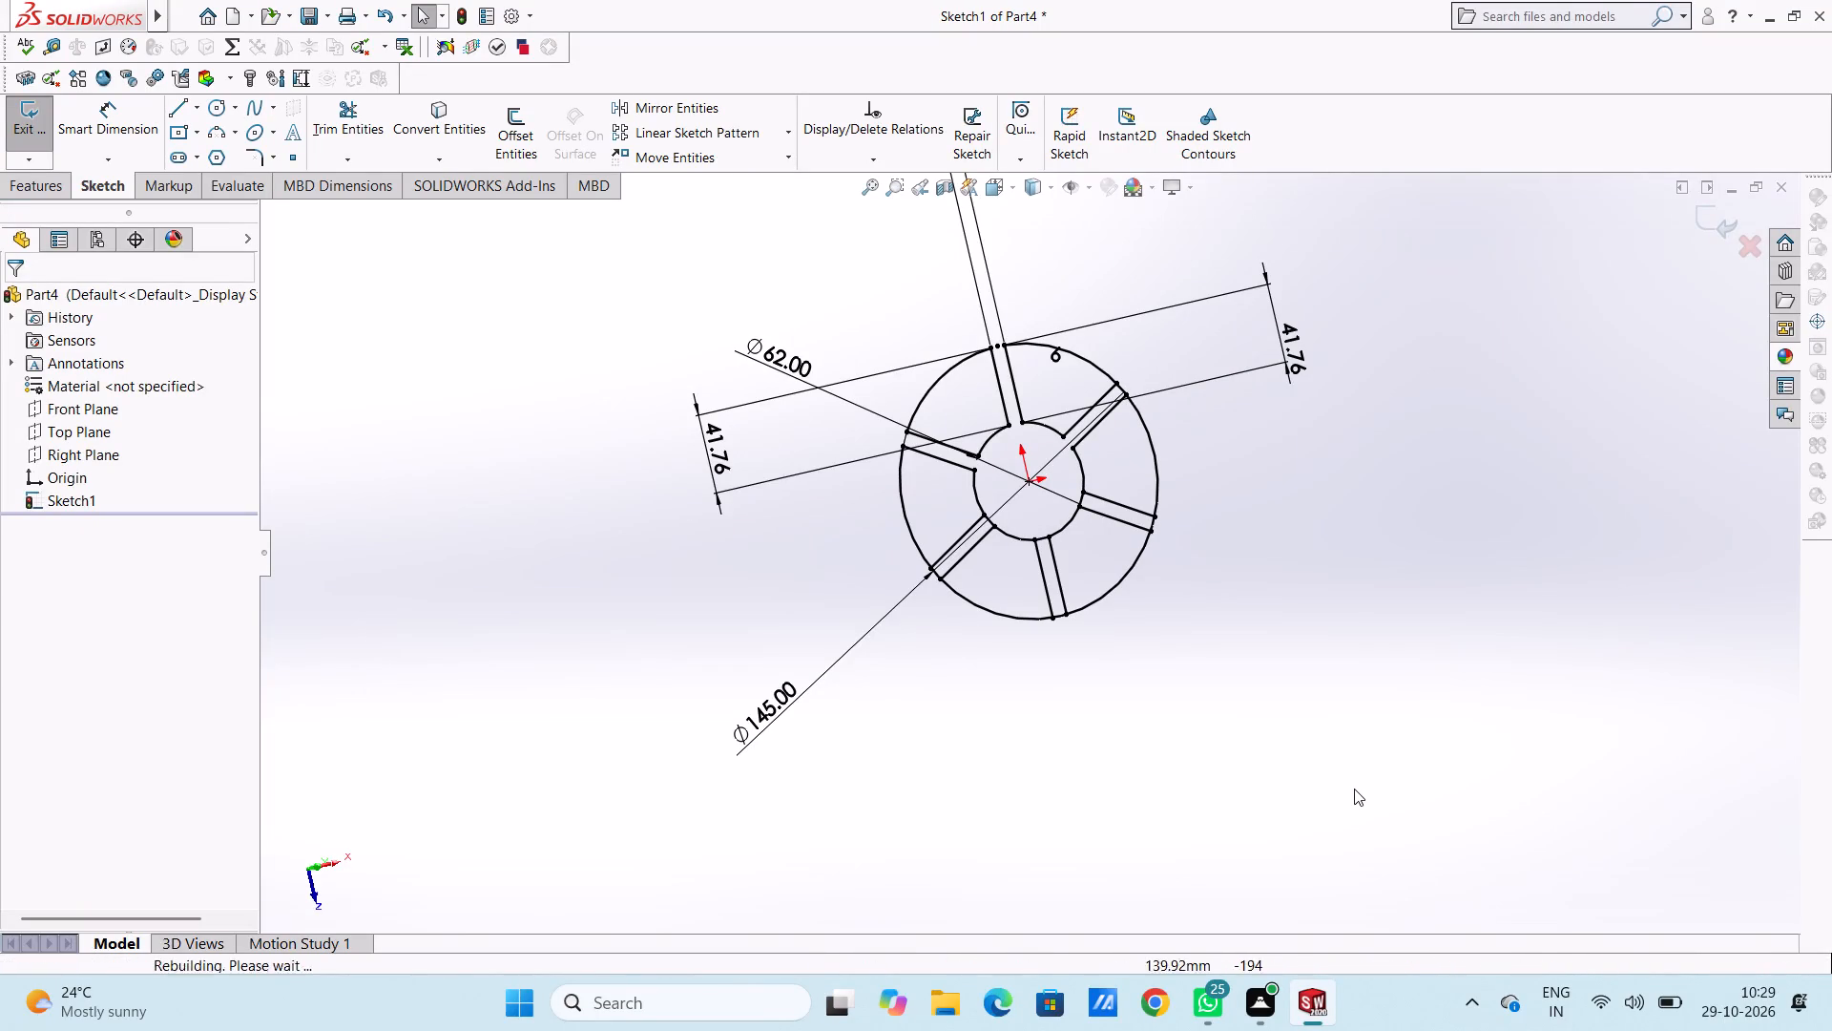
key(ctrl+z)
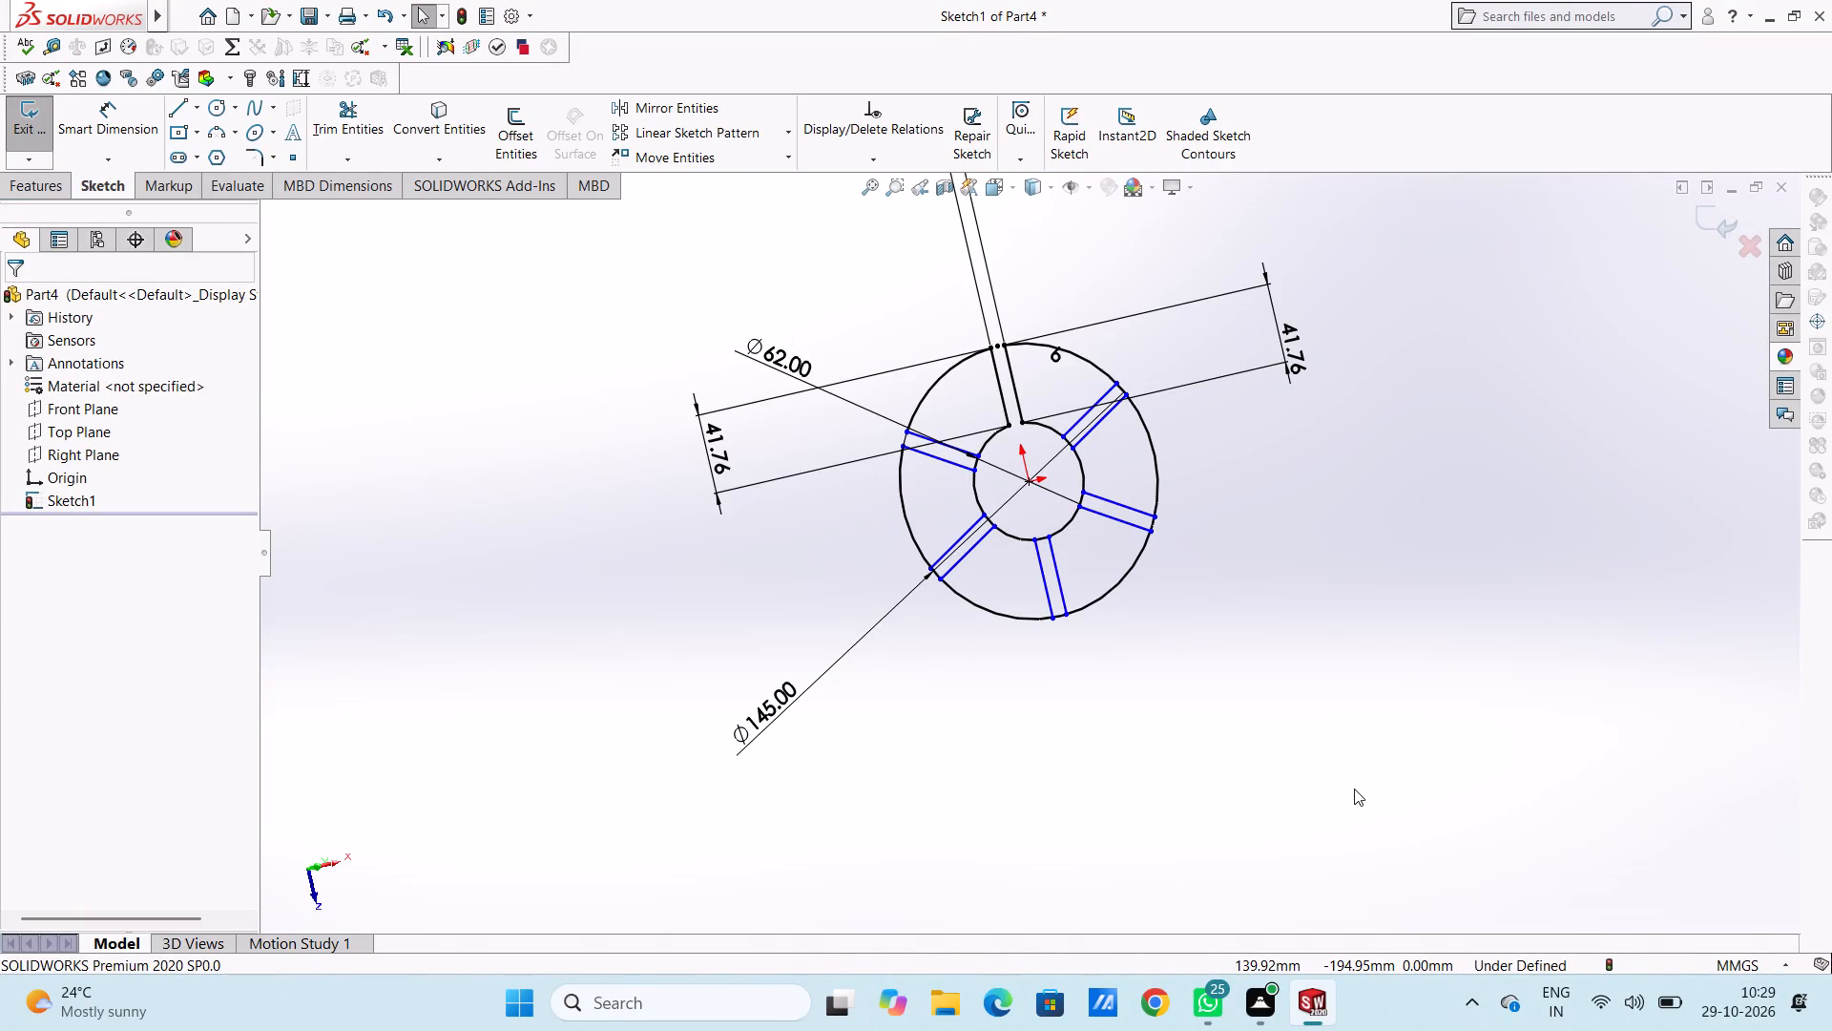
Trim only the outer circle arcs across the five patterned slots using Trim to closest, and finish trimming.
click(329, 120)
scroll(1074, 430, down, 3)
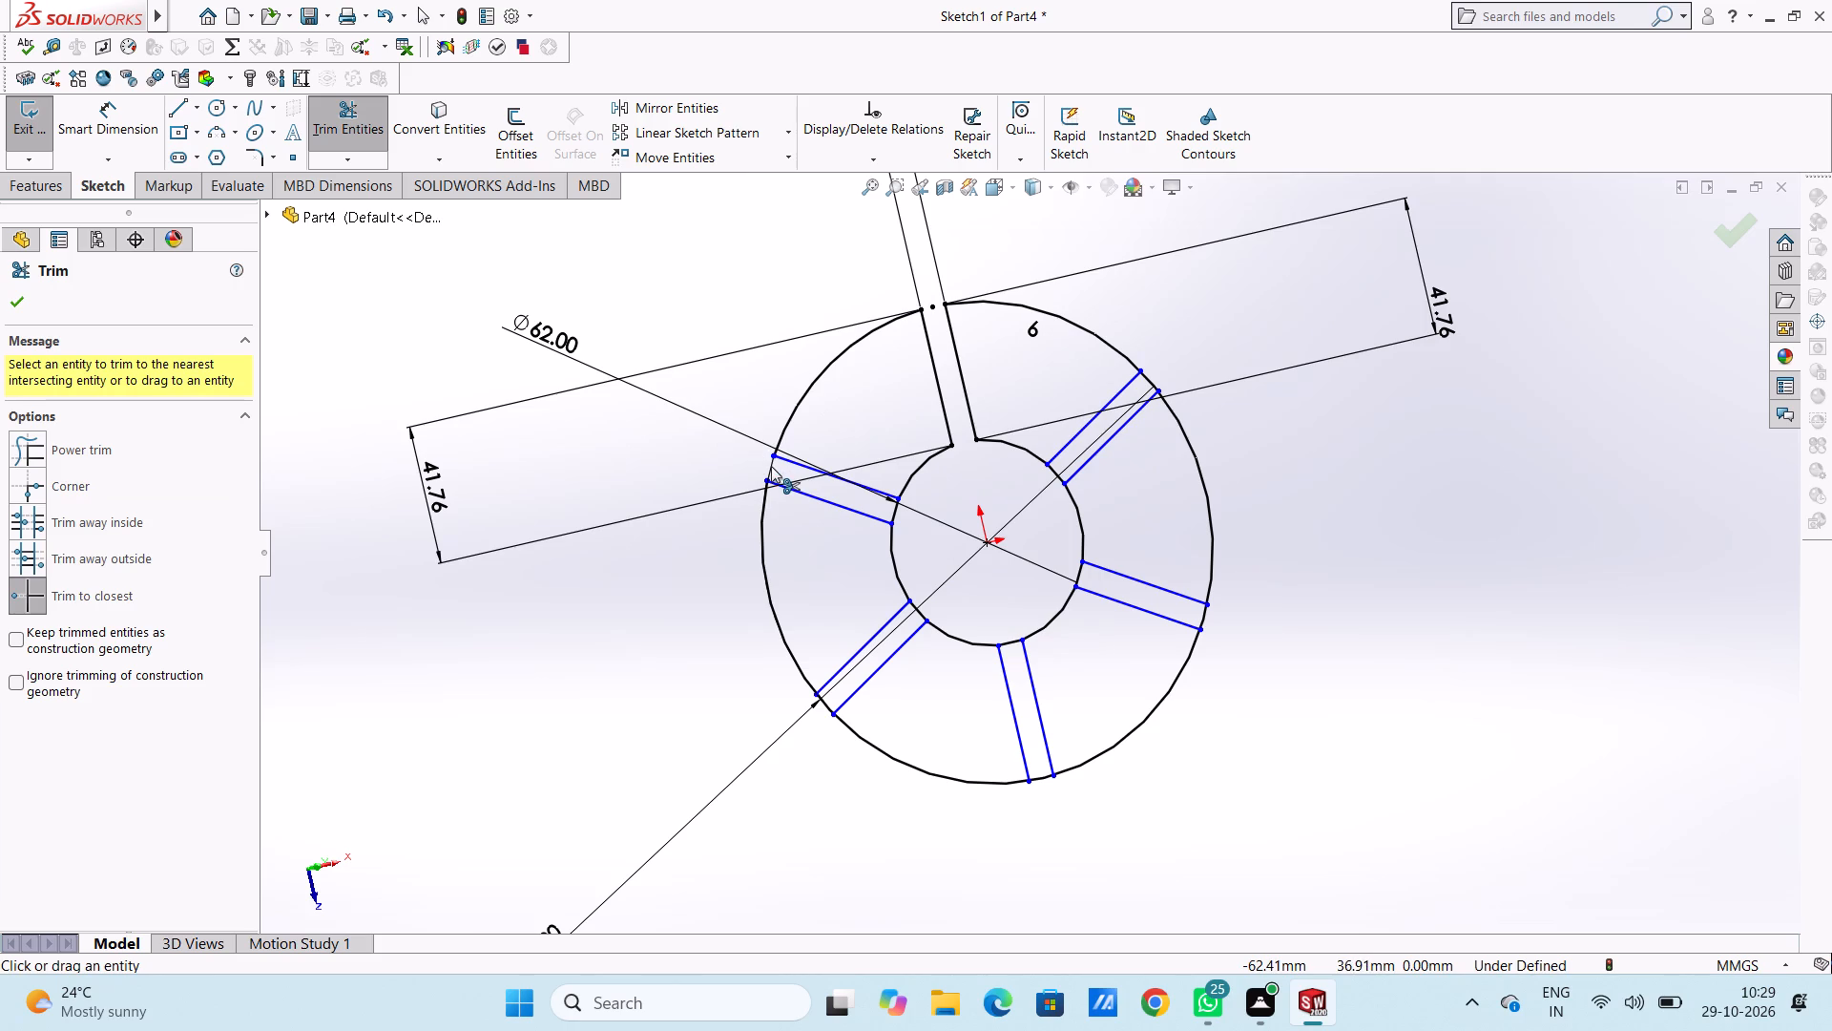
click(771, 466)
double_click(766, 467)
click(1149, 378)
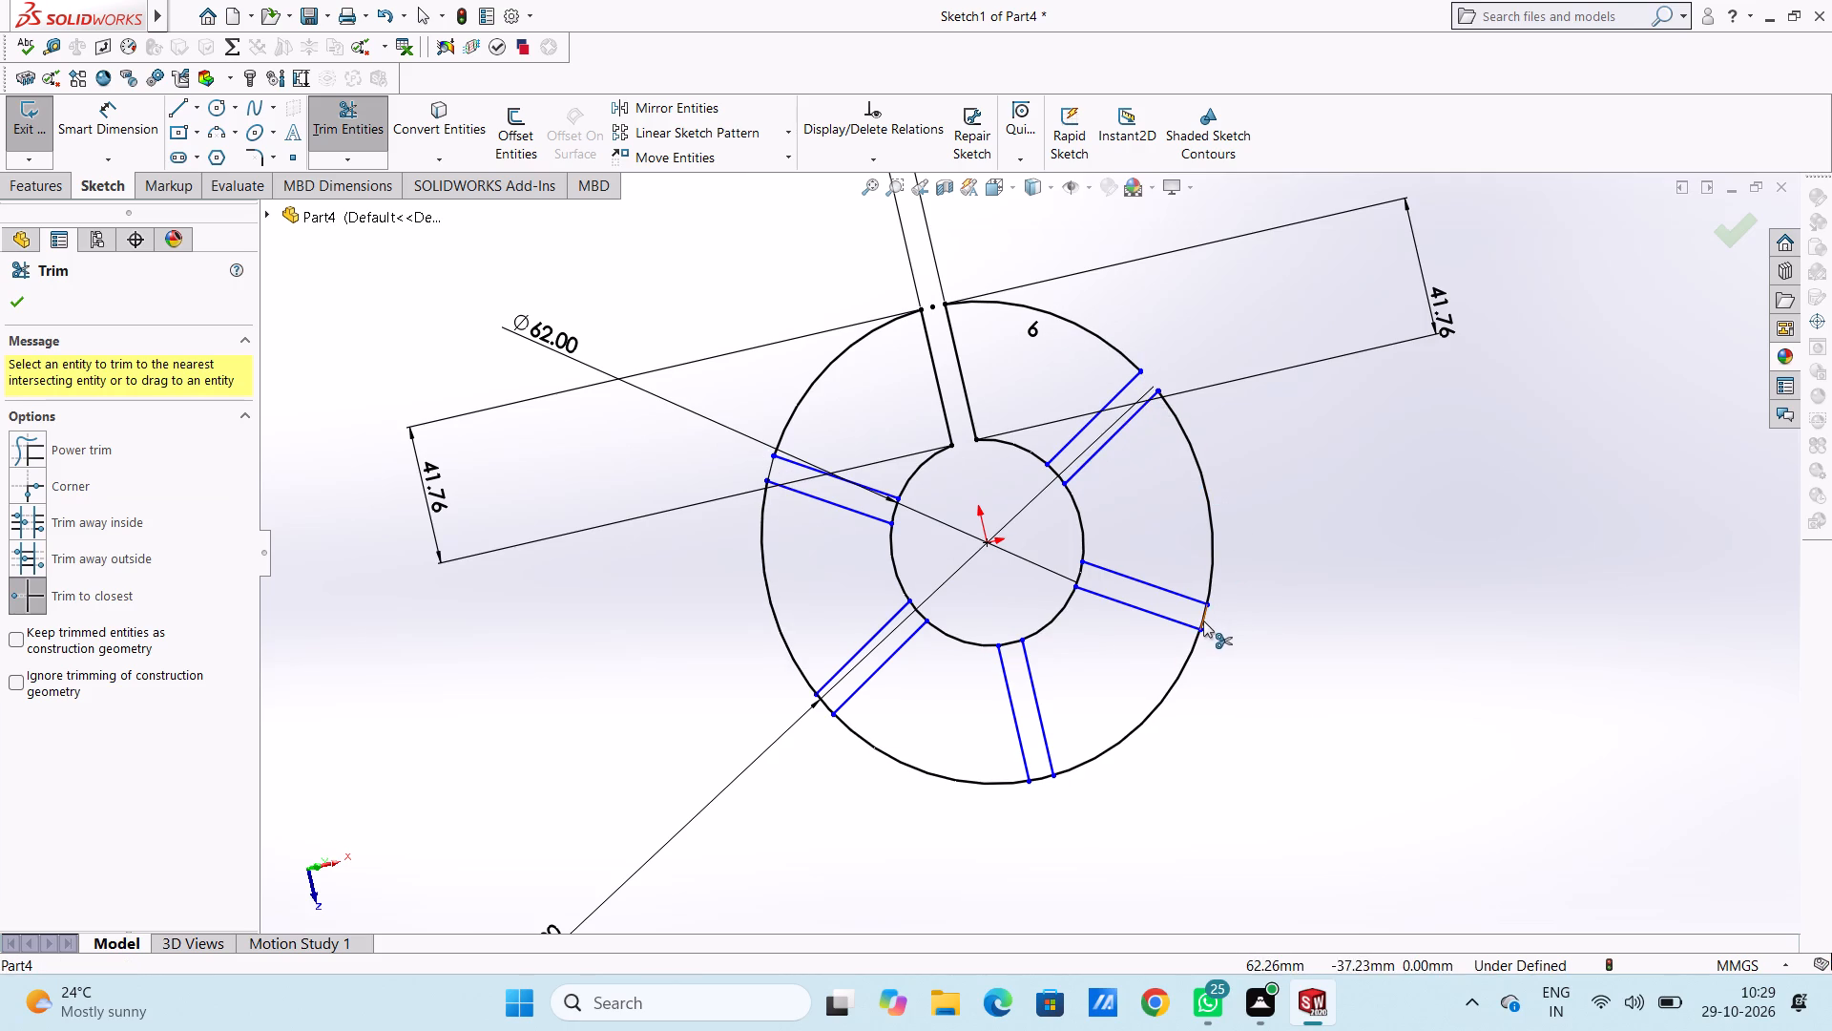
click(1203, 621)
click(1047, 776)
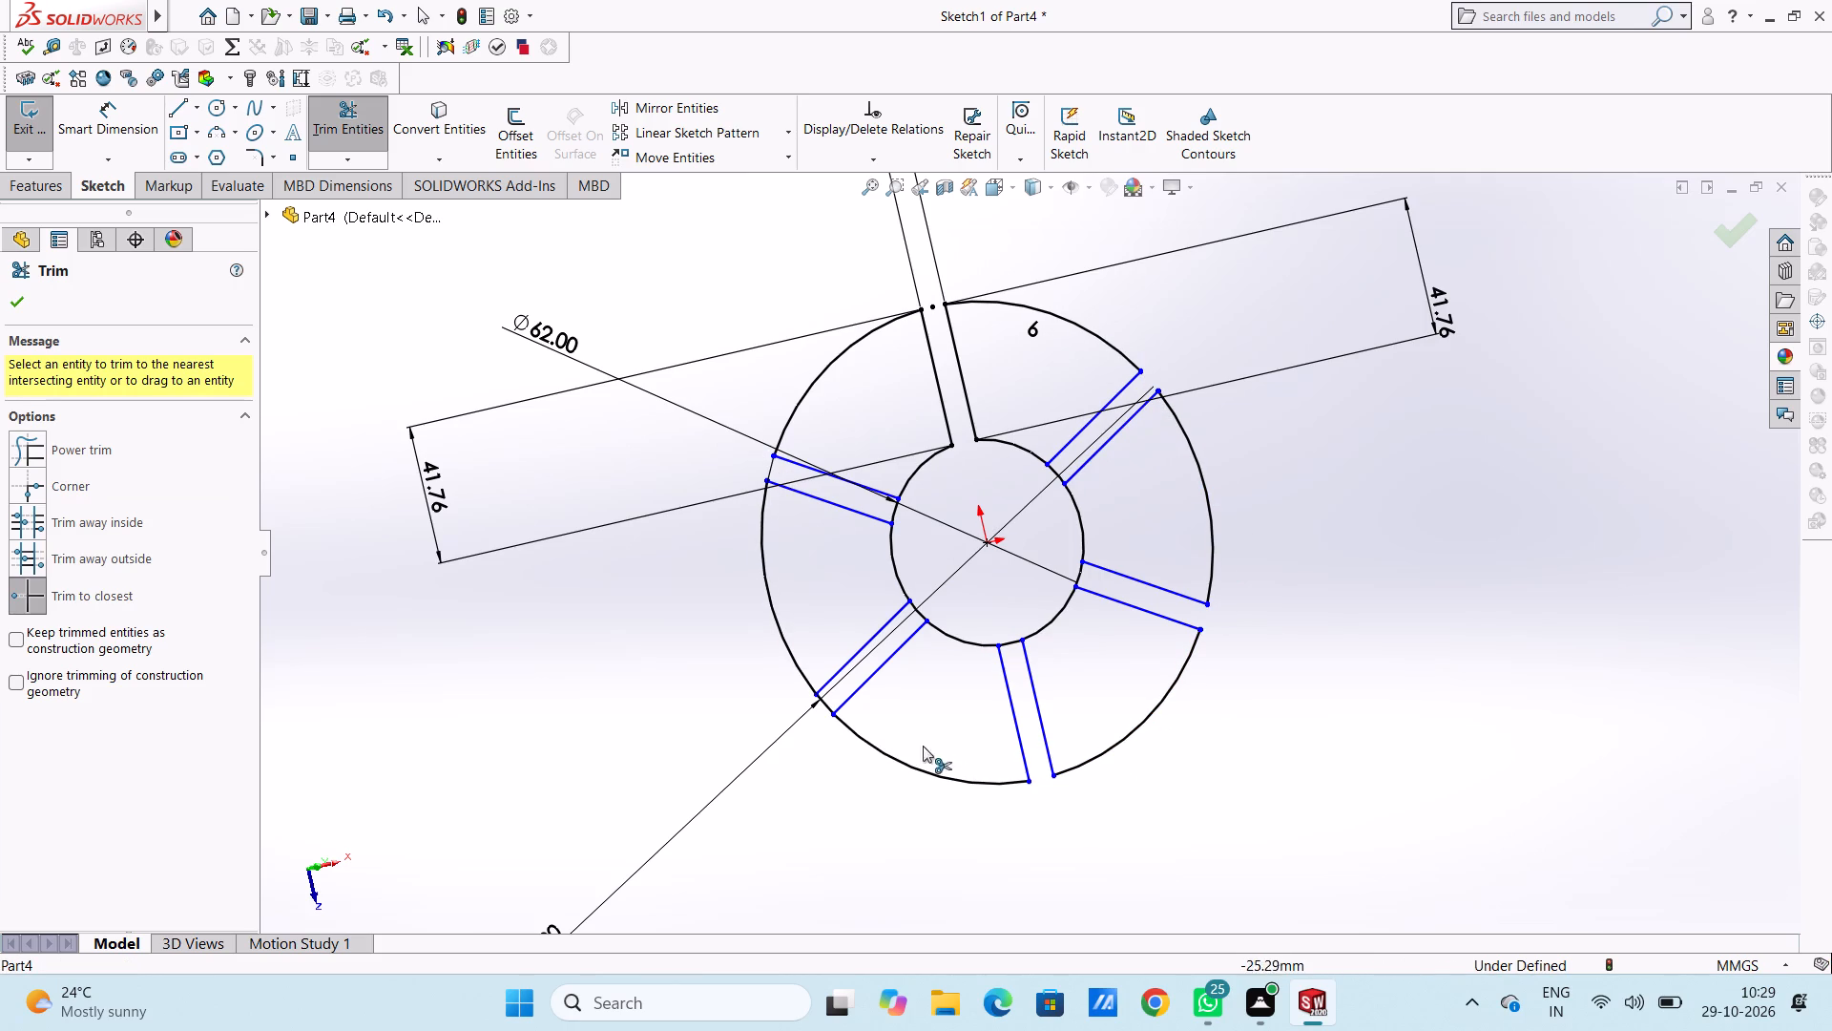
click(823, 705)
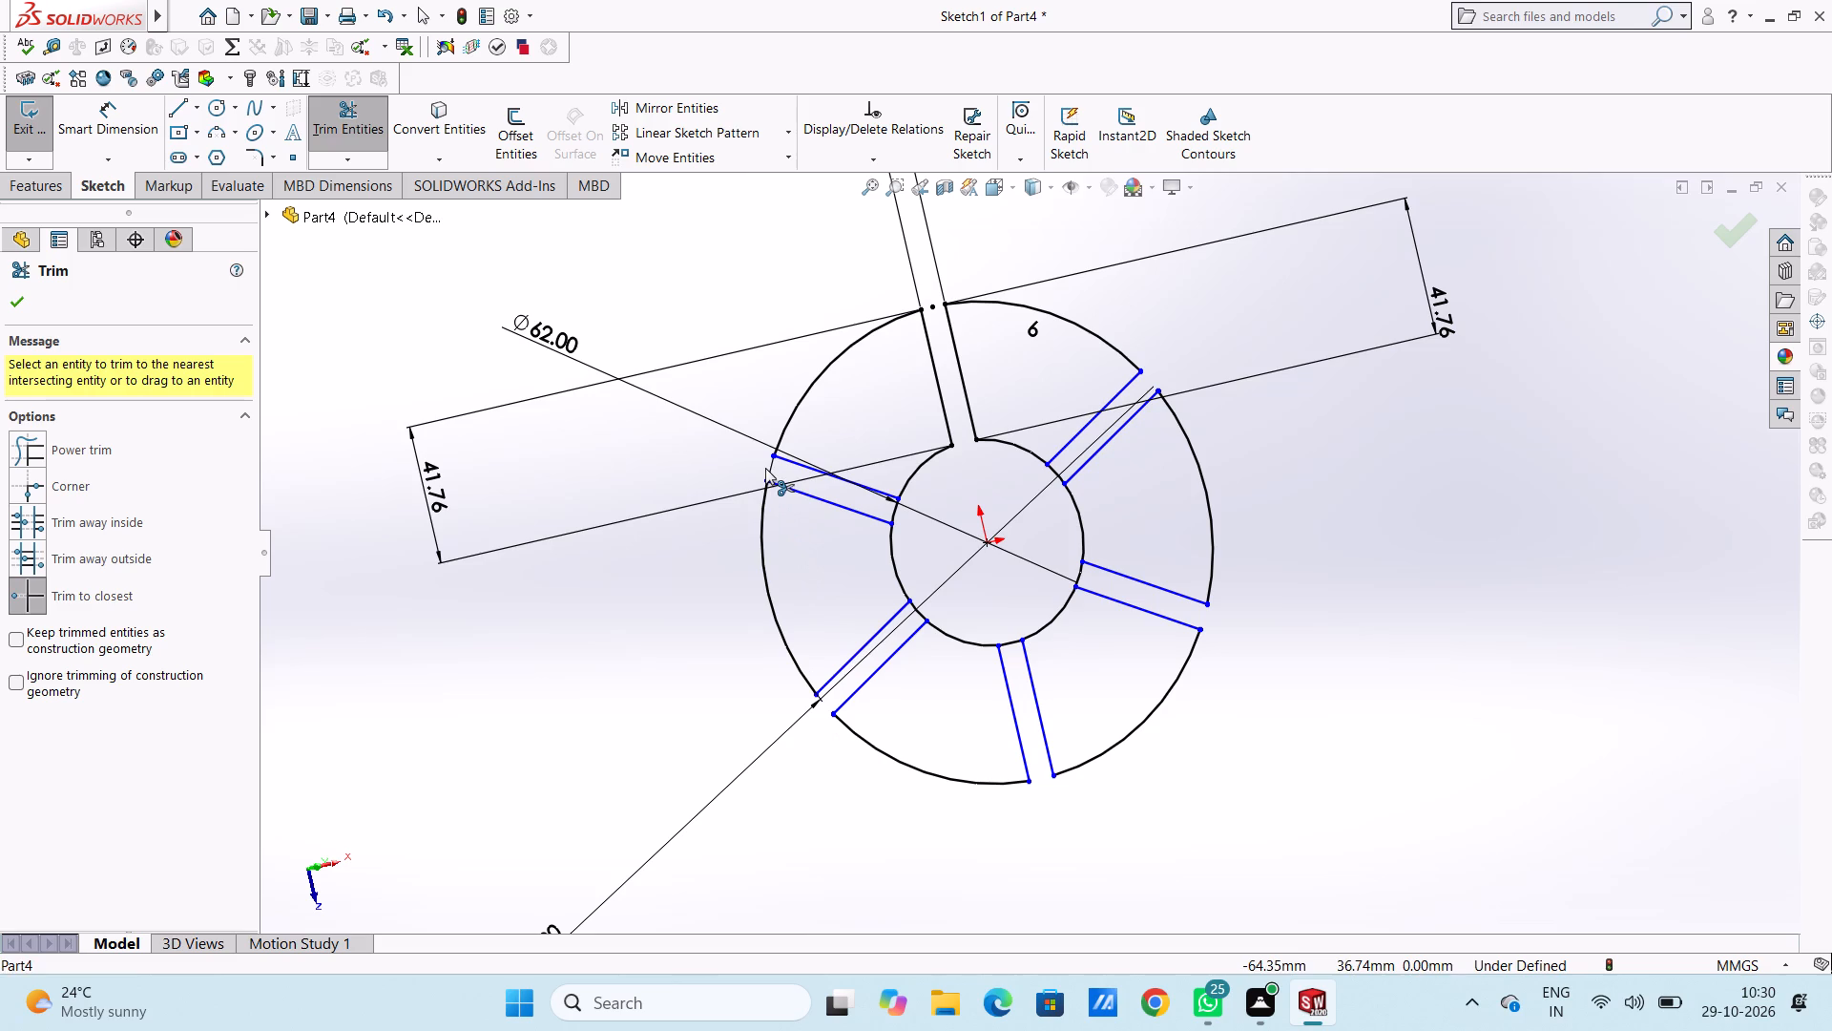
double_click(765, 468)
scroll(1130, 715, up, 2)
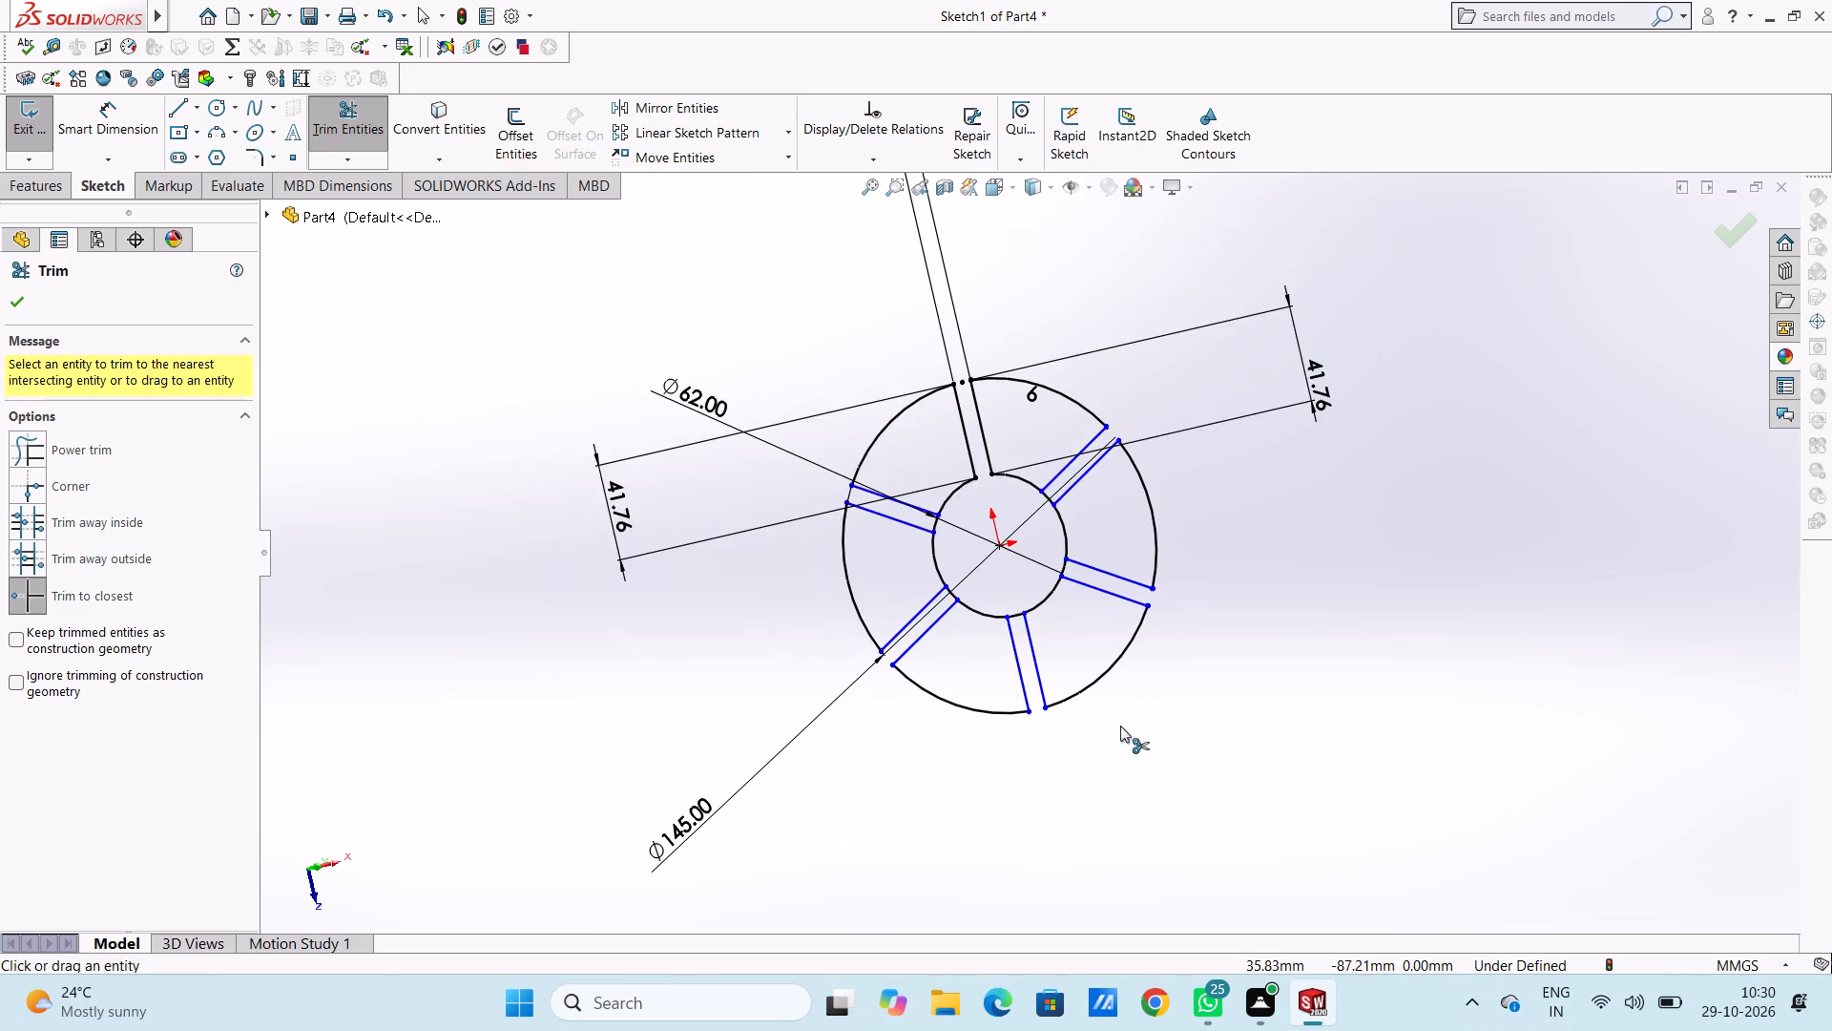
middle_drag(1122, 726, 1063, 696)
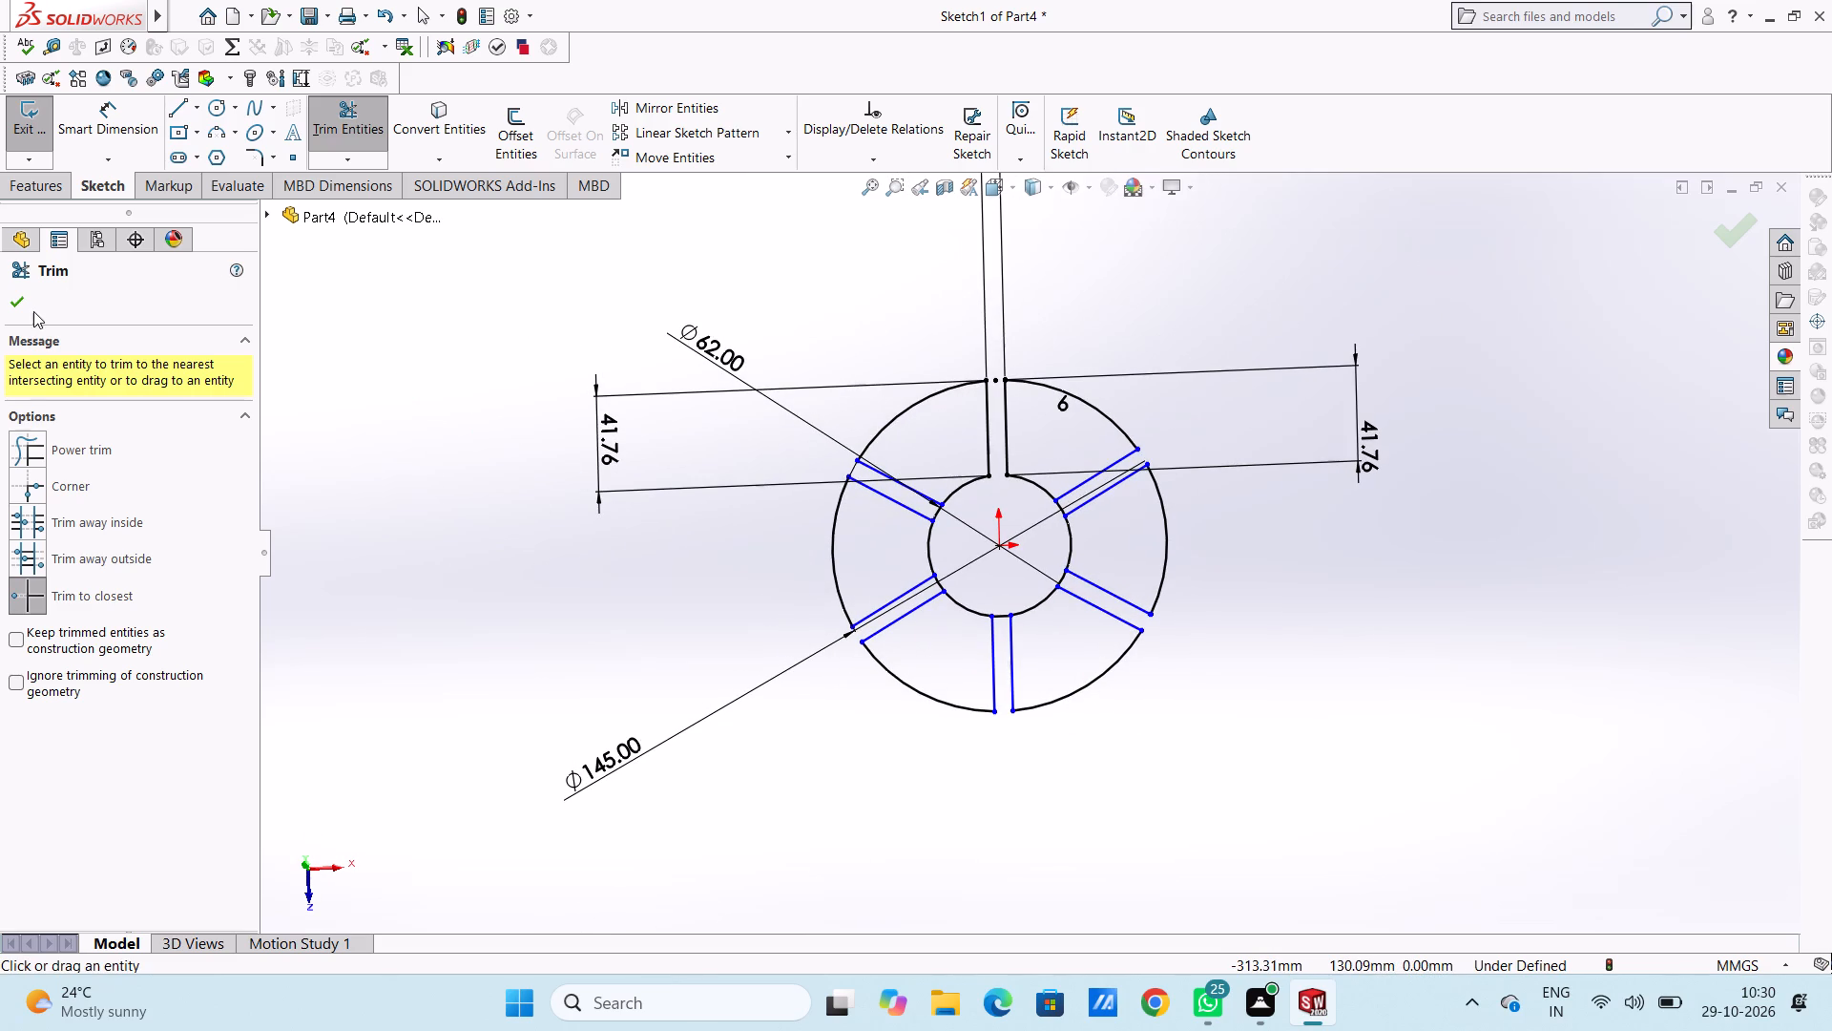
click(22, 301)
click(354, 344)
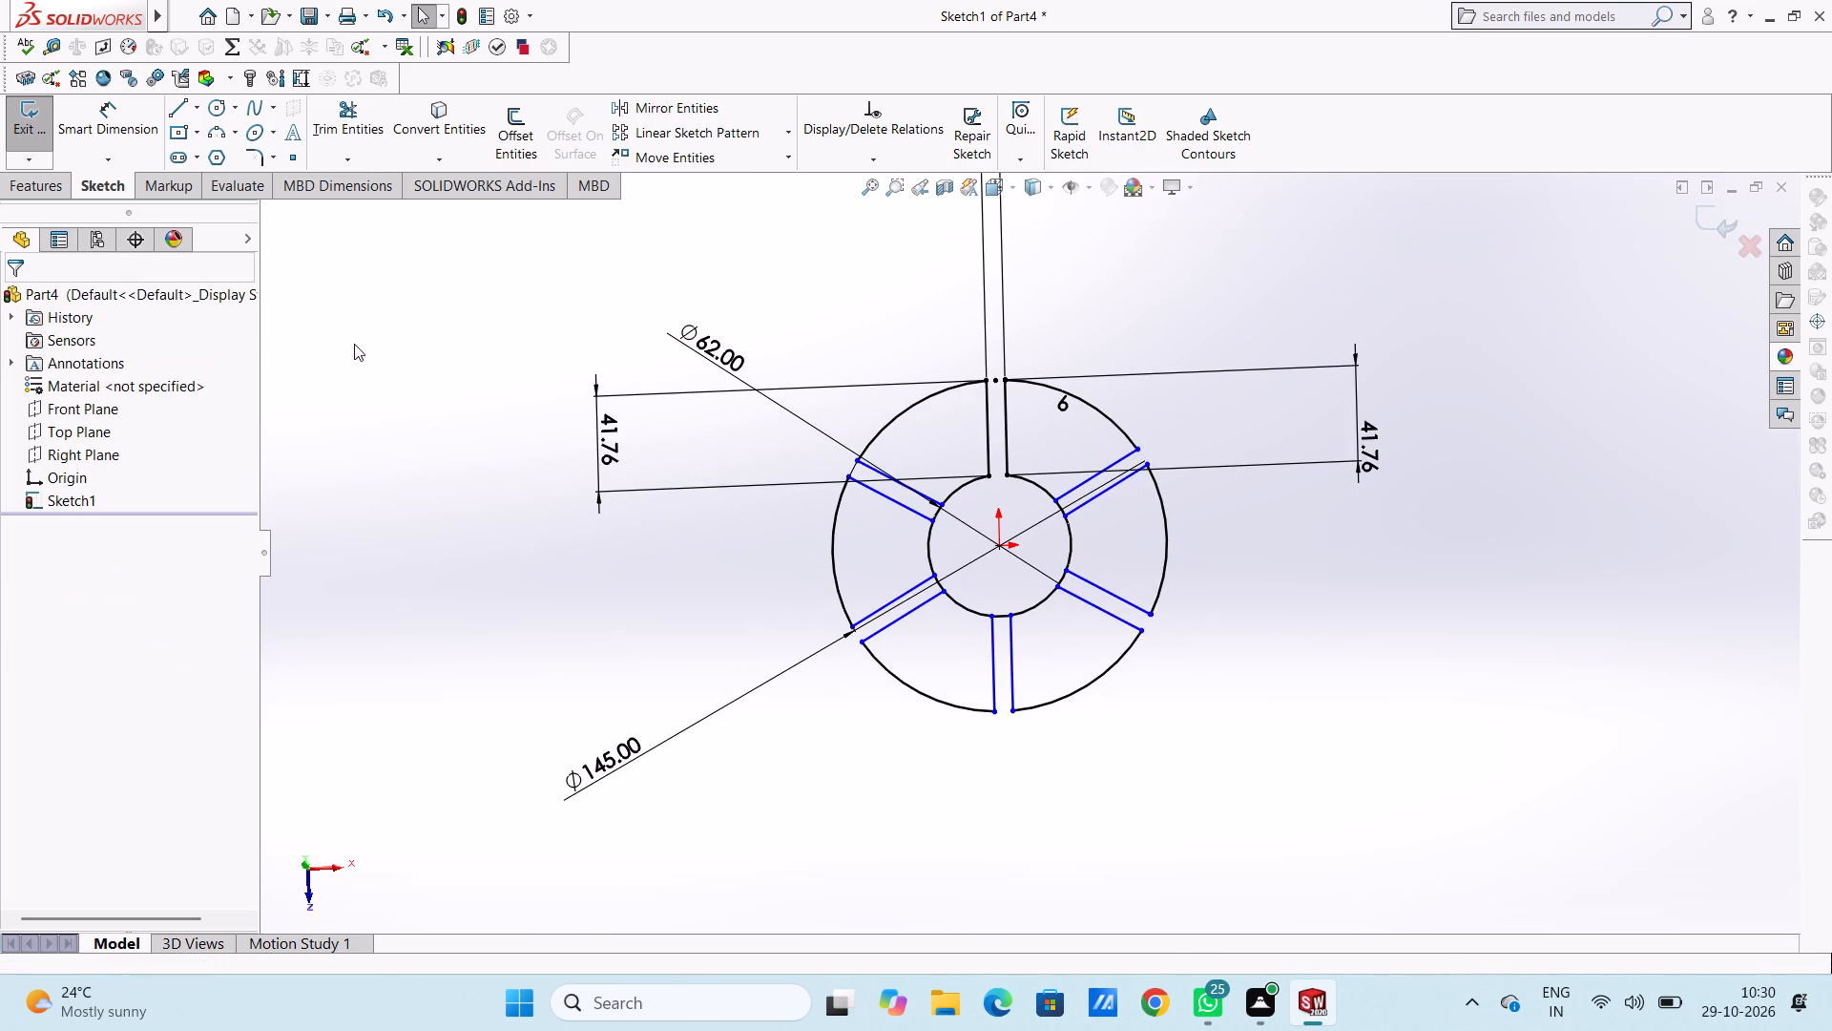
Draw a 3-point arc of about 18.65 mm radius joining the inner ends of the top slot's two side lines.
click(209, 139)
scroll(1016, 514, down, 6)
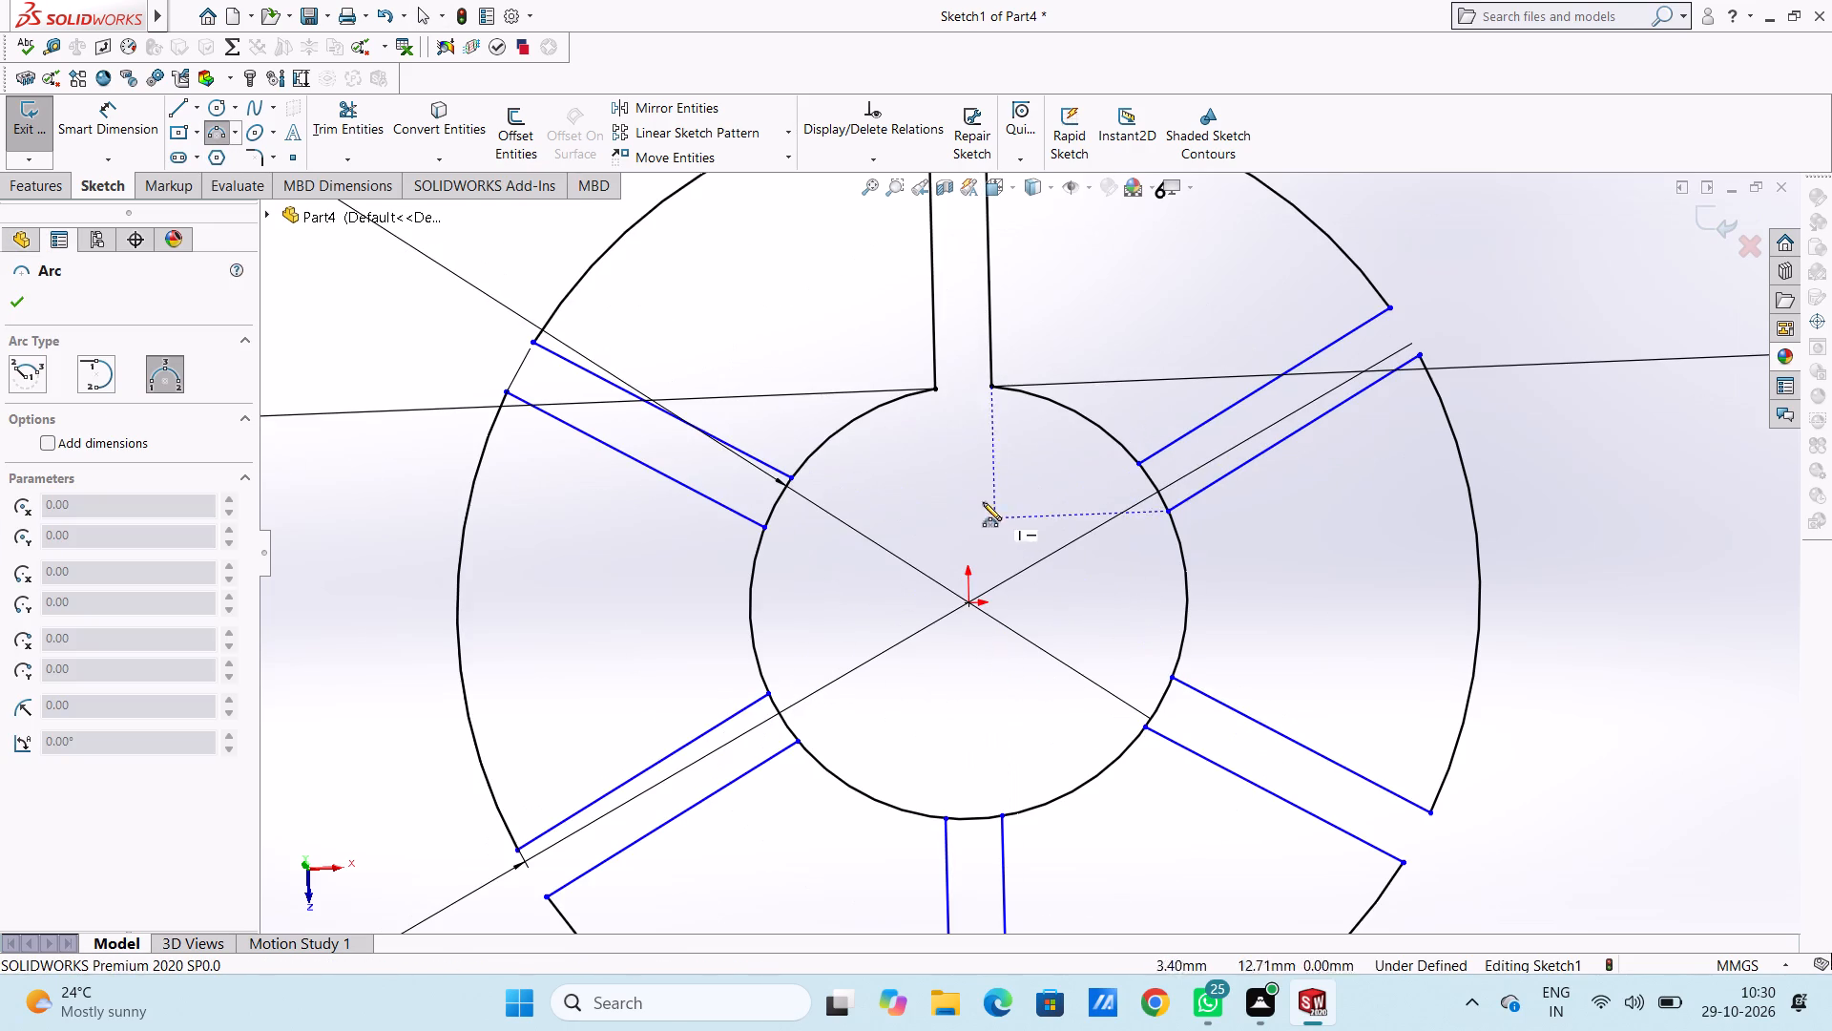
click(935, 391)
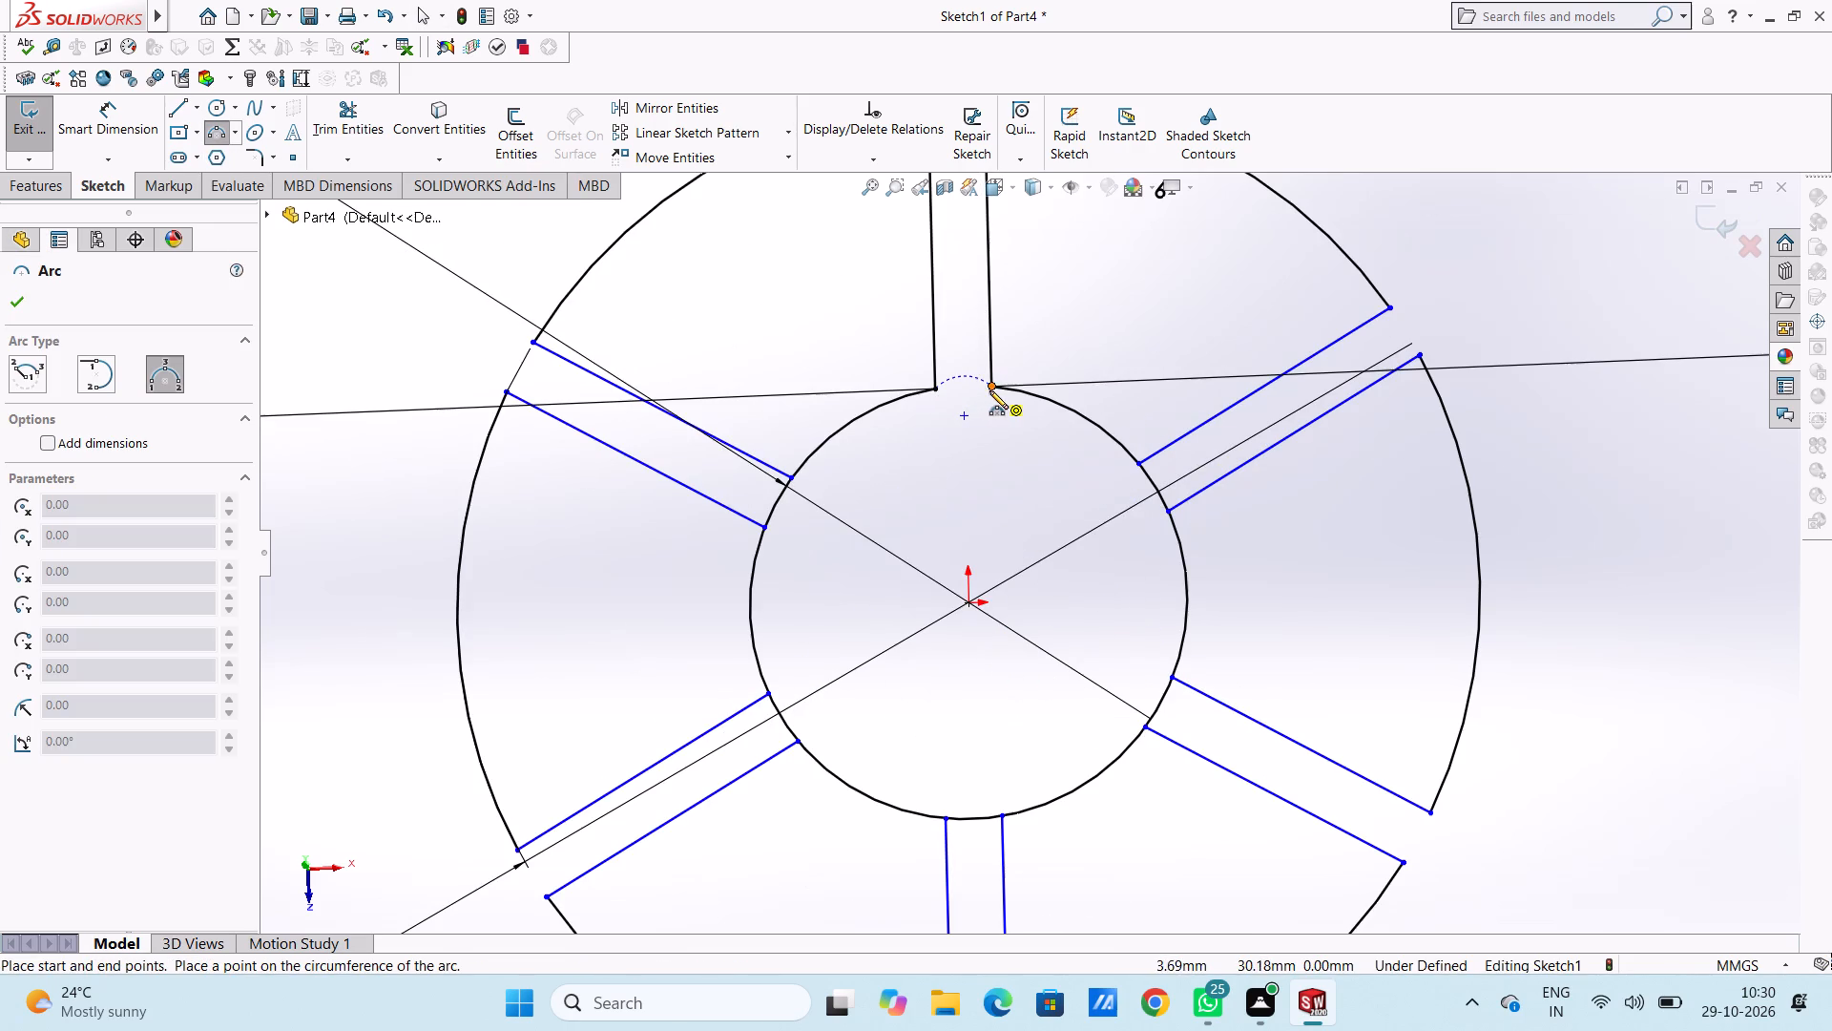
click(992, 387)
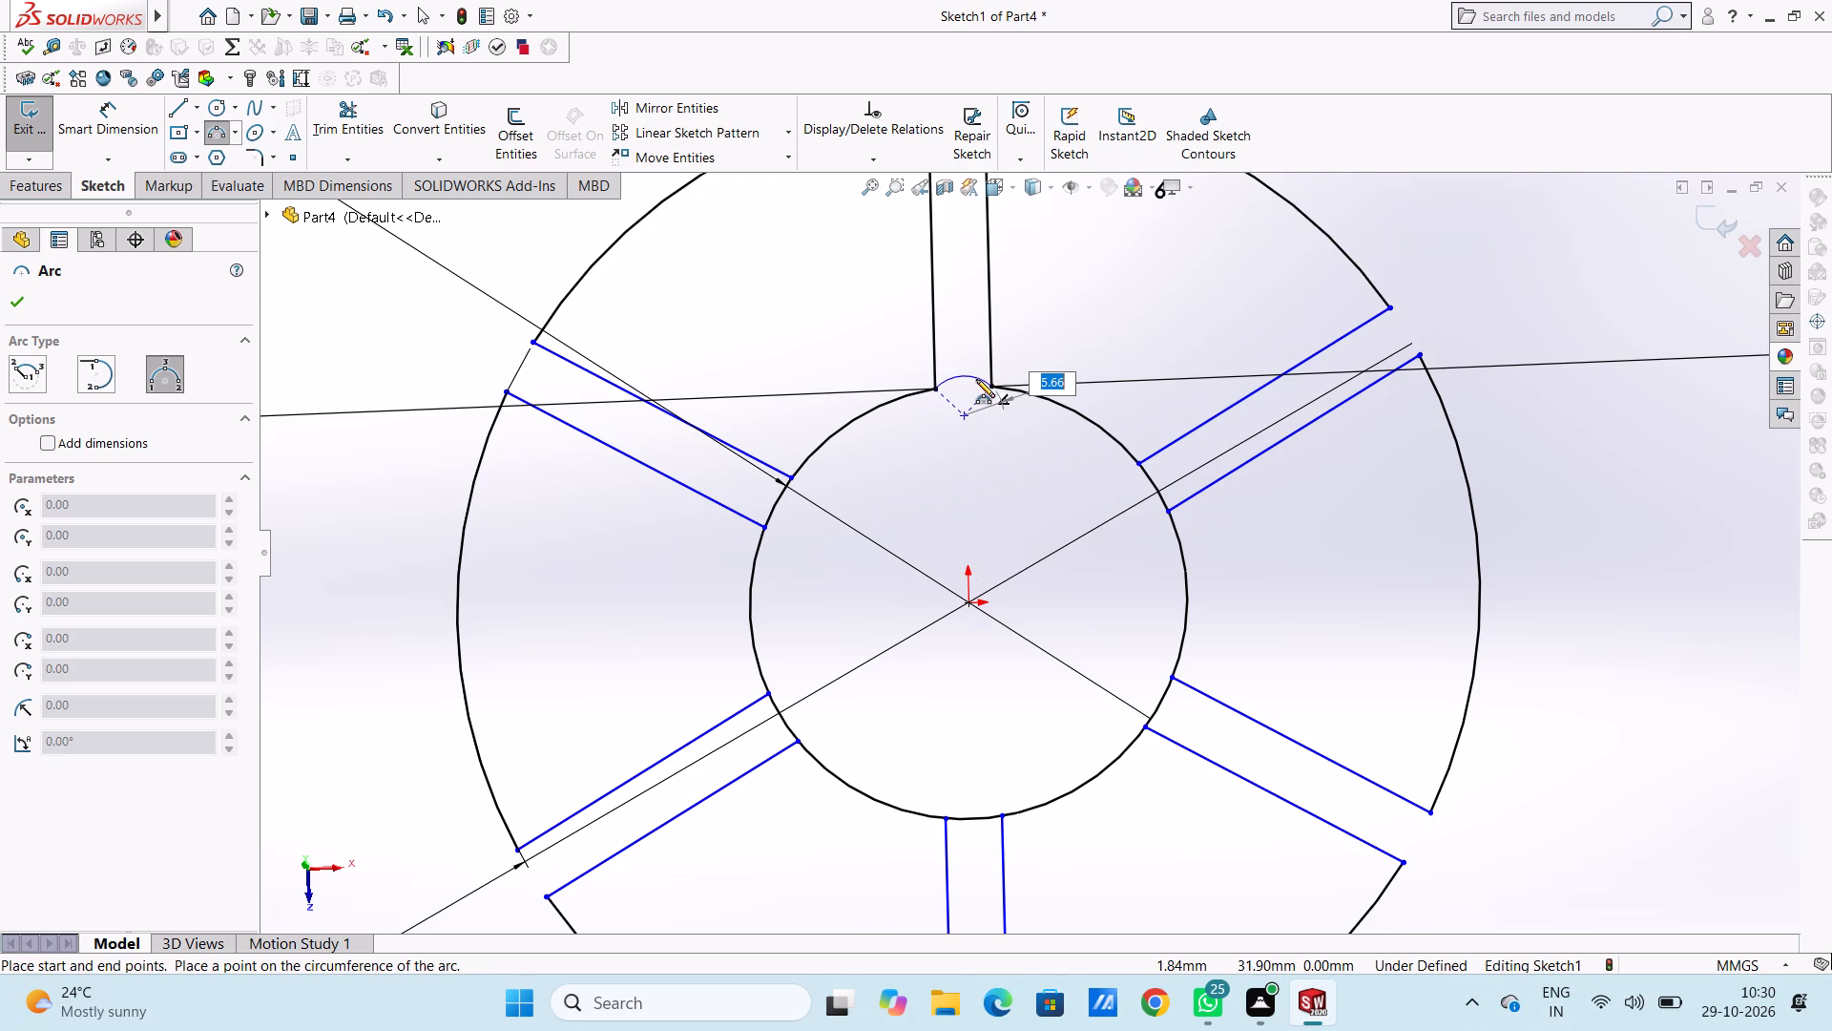
click(977, 385)
scroll(977, 380, up, 2)
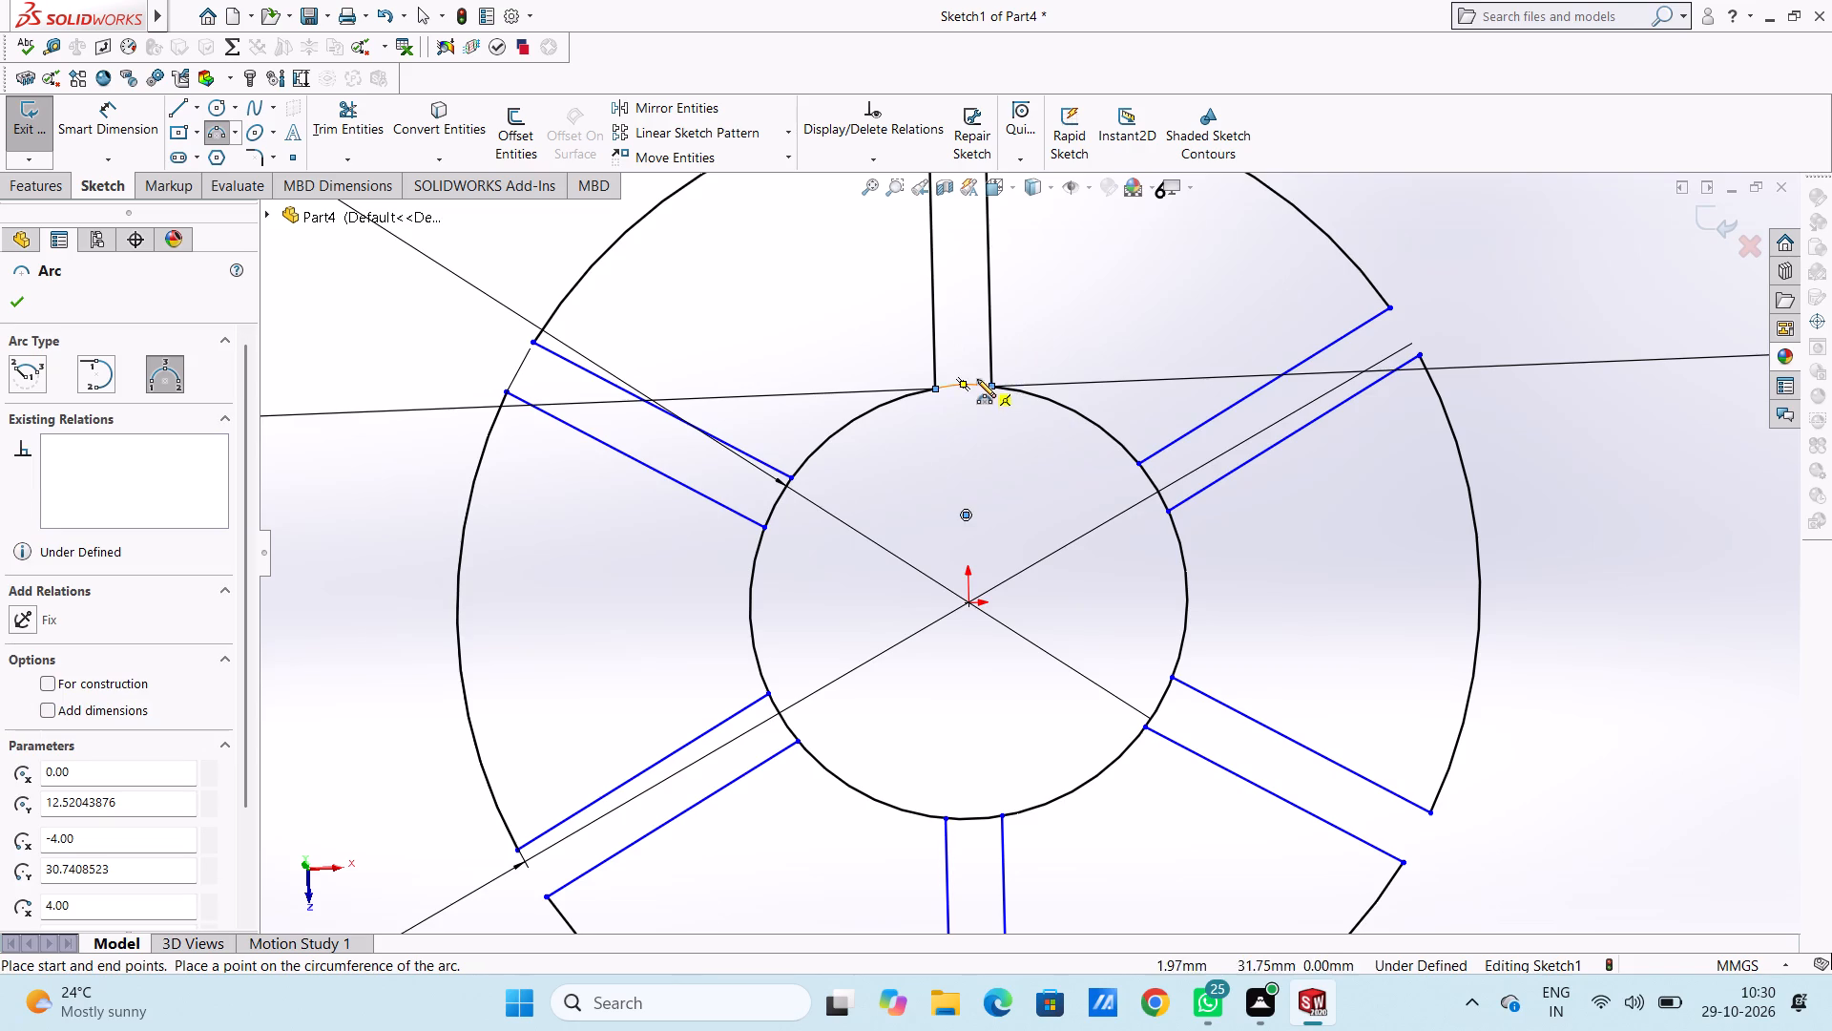
scroll(977, 379, up, 3)
click(17, 305)
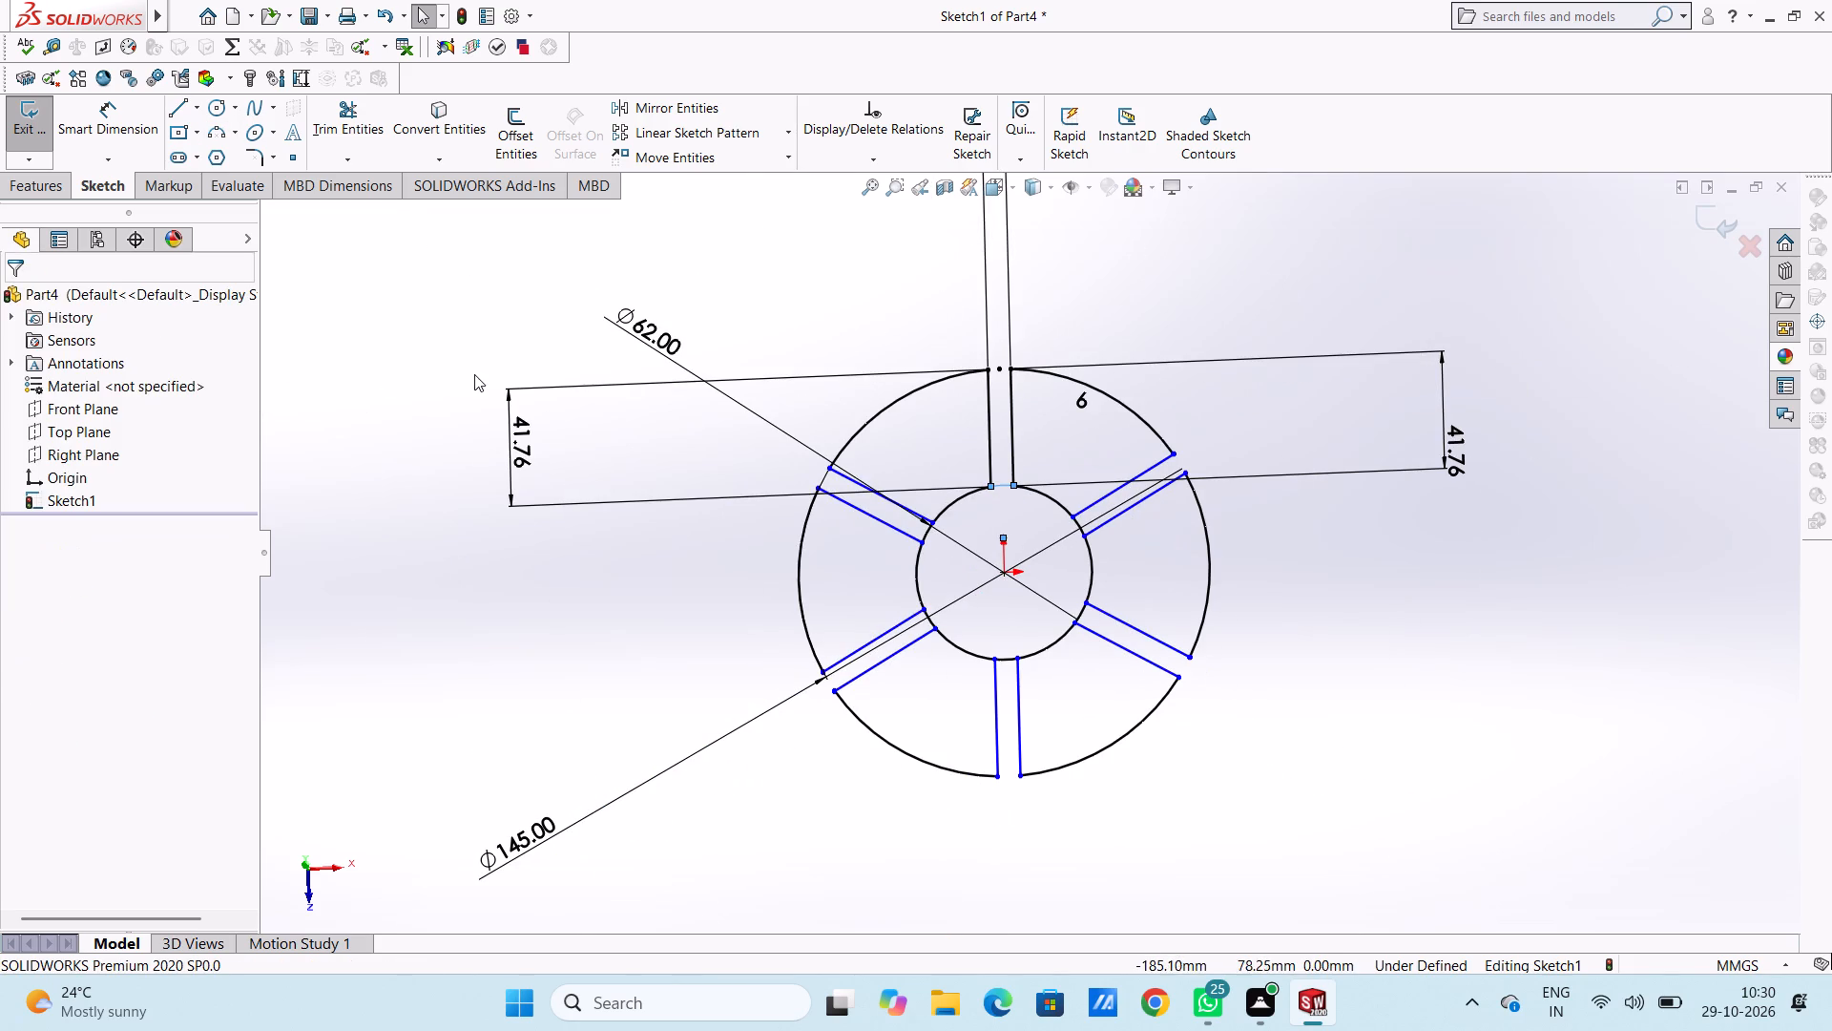
click(474, 374)
Dimension the radius of the arc at the top slot's inner end as 145/2 (72.5 mm).
click(135, 115)
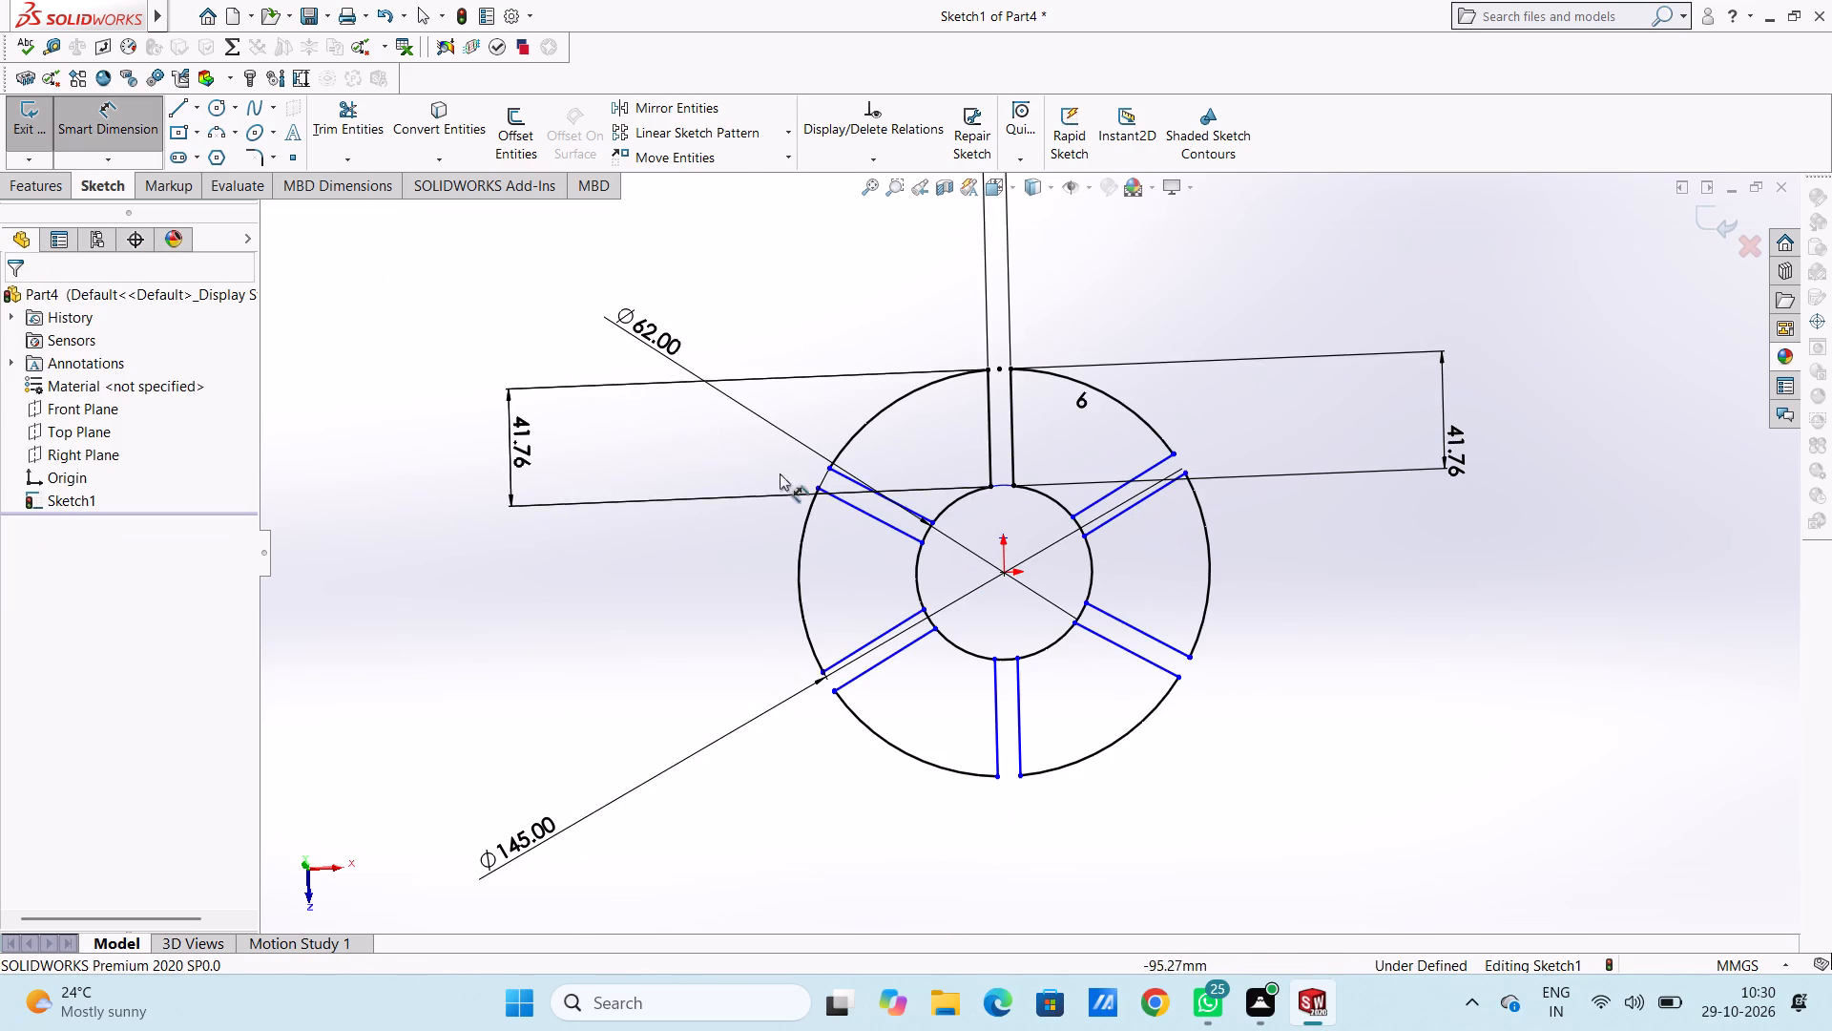
scroll(929, 569, down, 2)
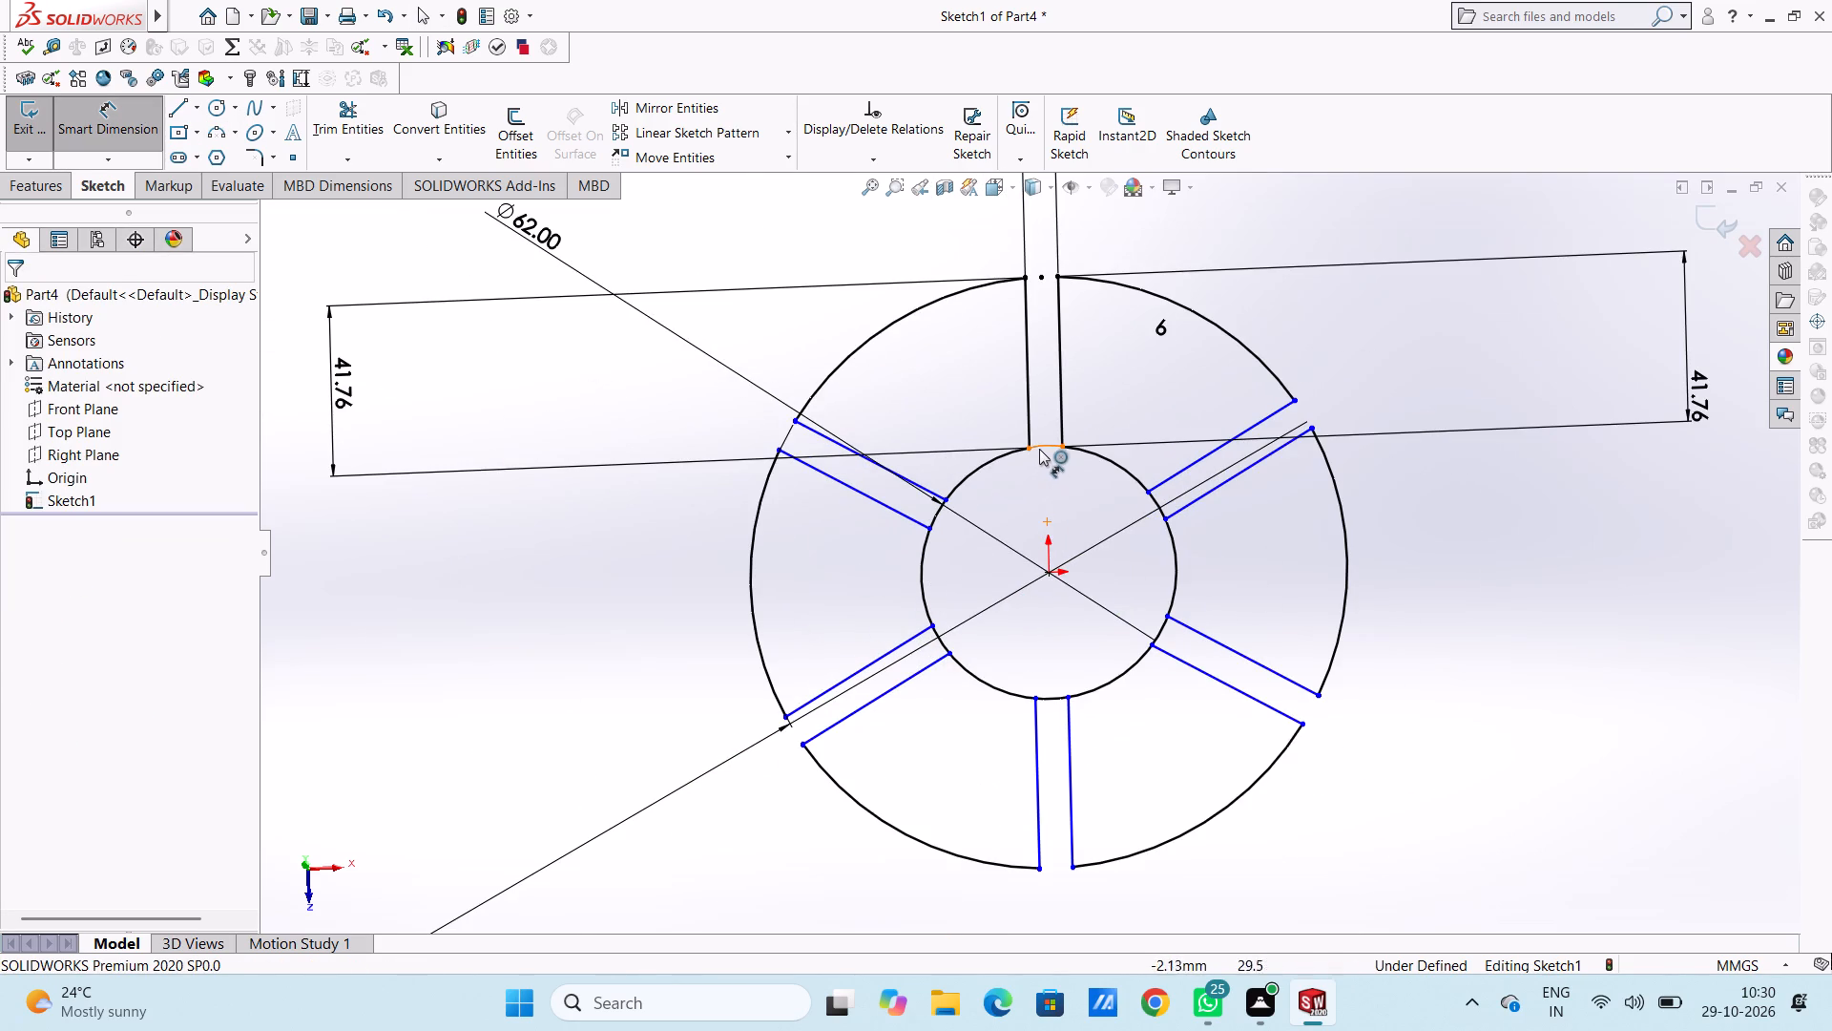
click(1040, 447)
scroll(1200, 332, up, 5)
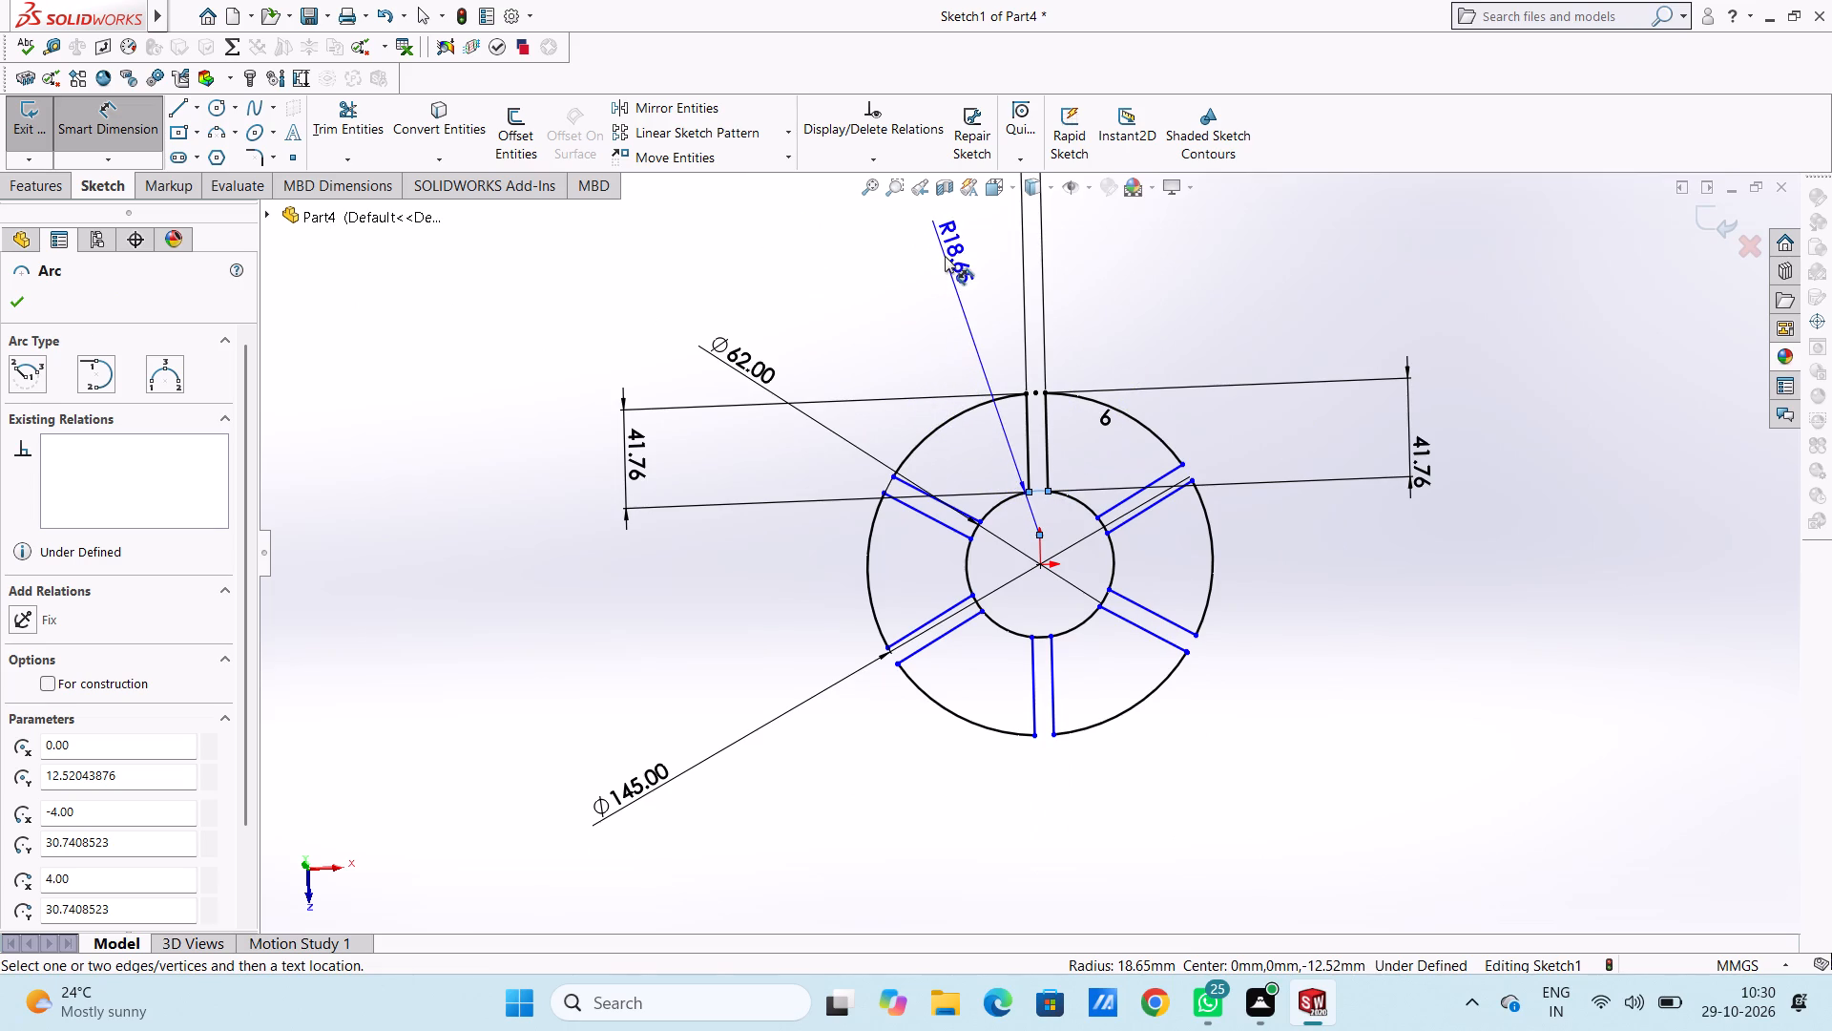
click(946, 254)
text(145/2)
key(Return)
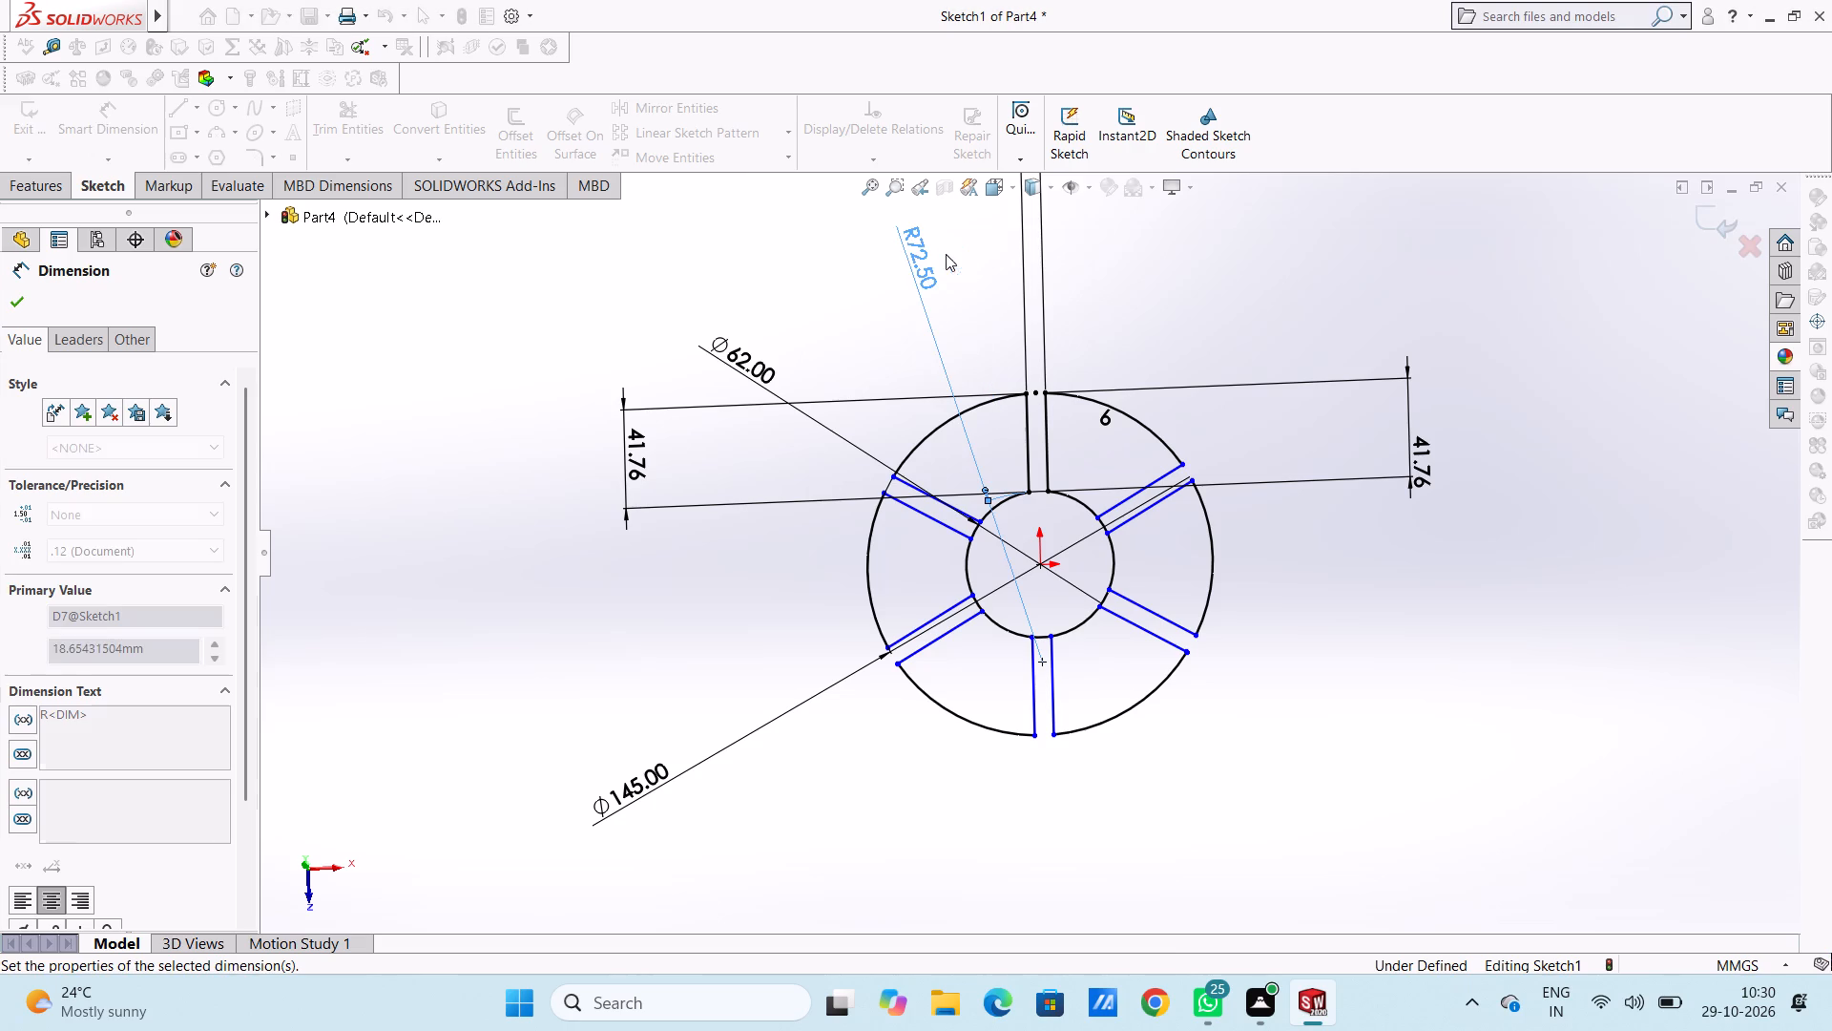
click(841, 371)
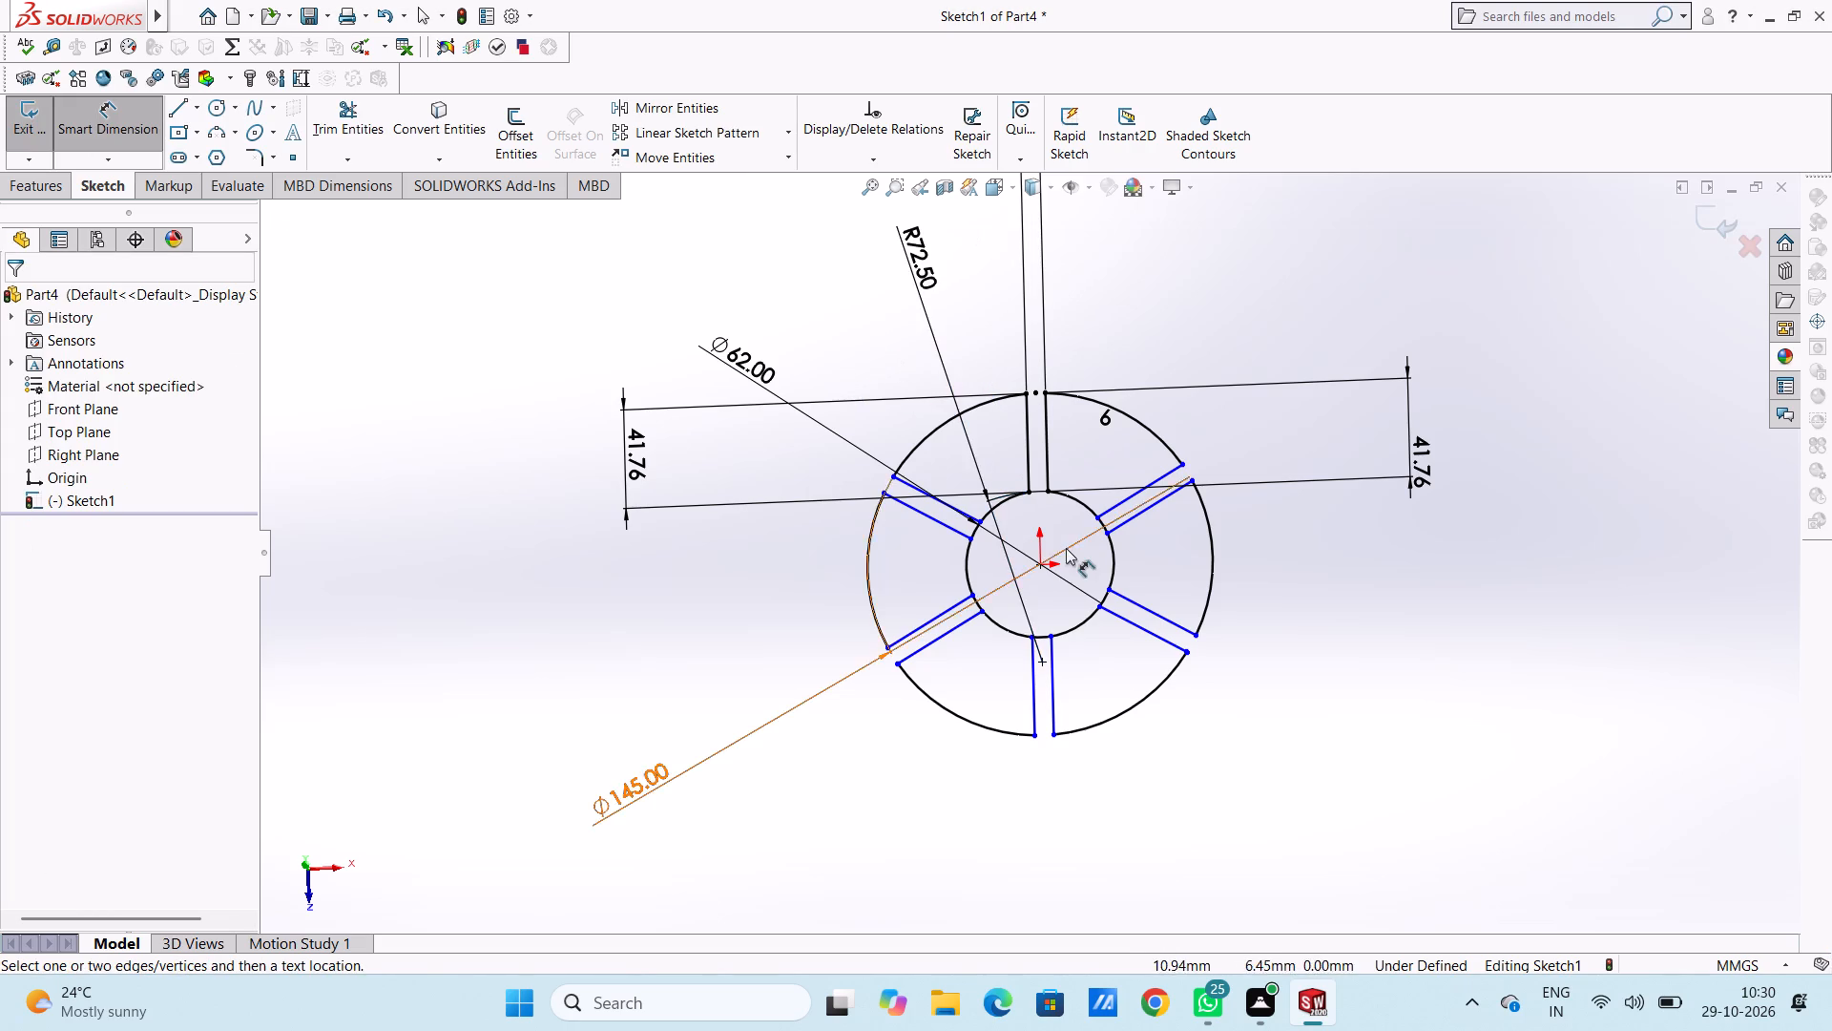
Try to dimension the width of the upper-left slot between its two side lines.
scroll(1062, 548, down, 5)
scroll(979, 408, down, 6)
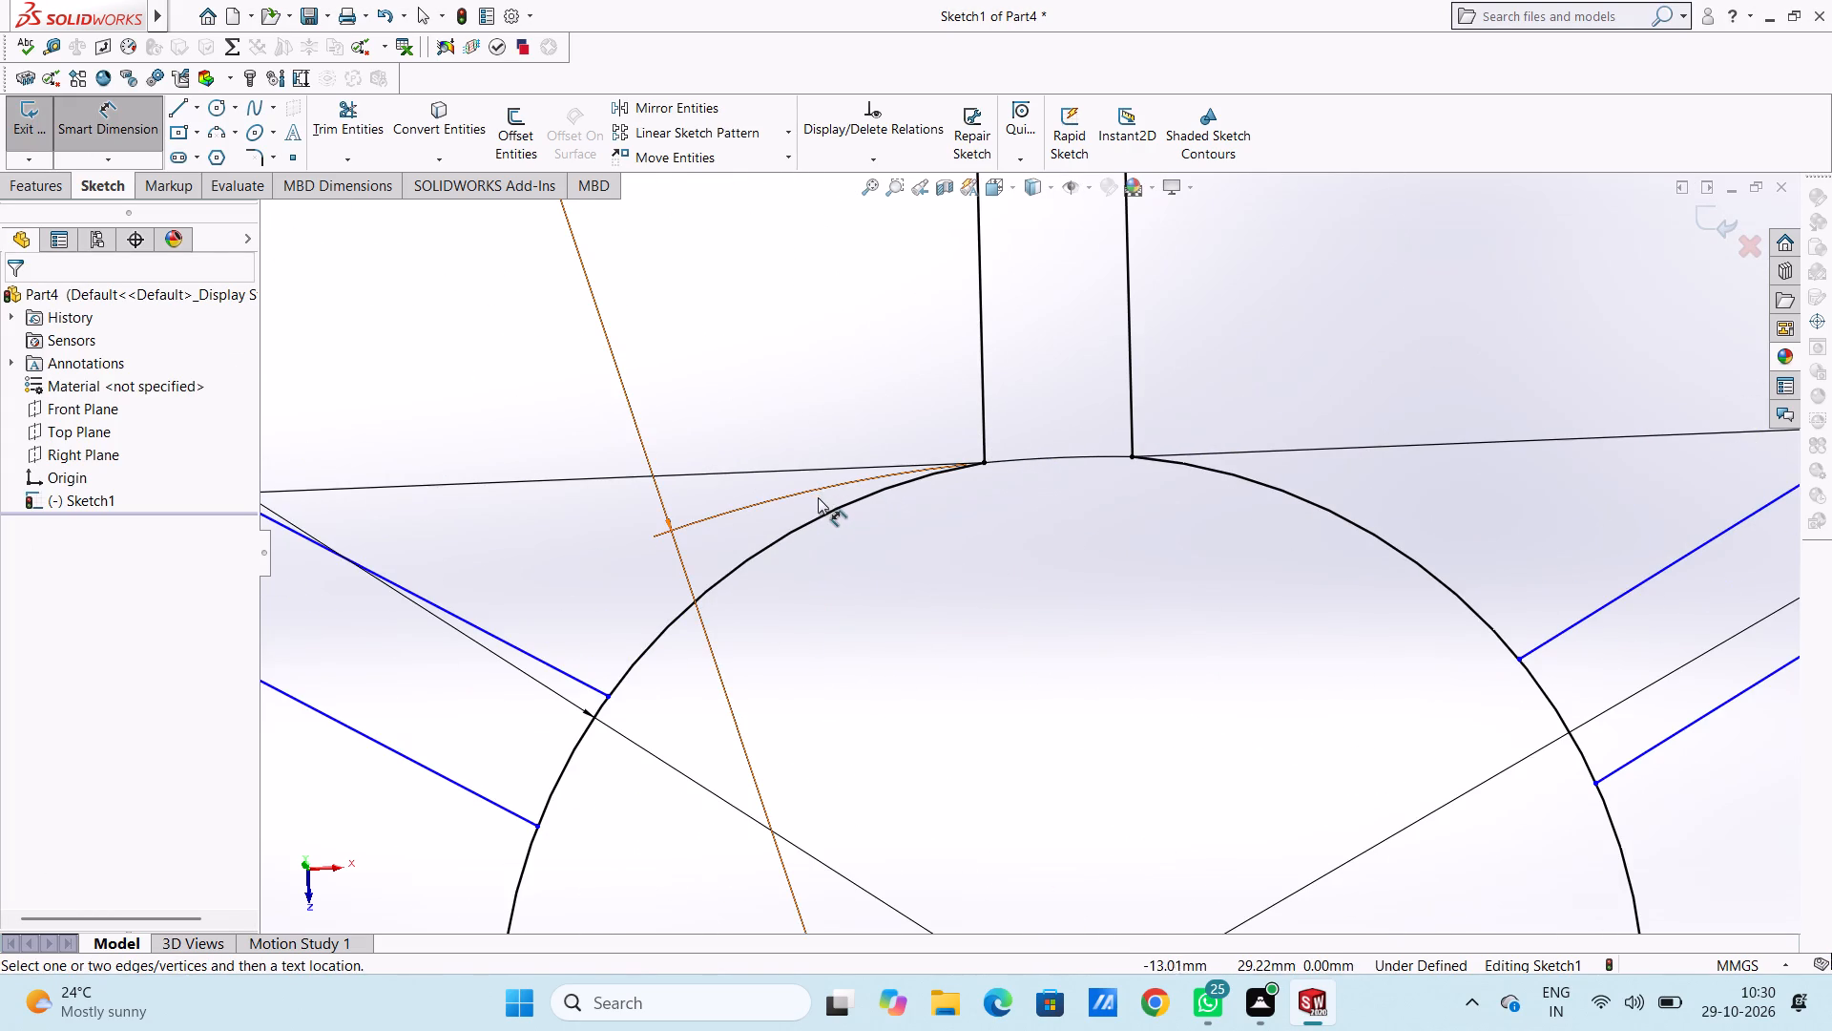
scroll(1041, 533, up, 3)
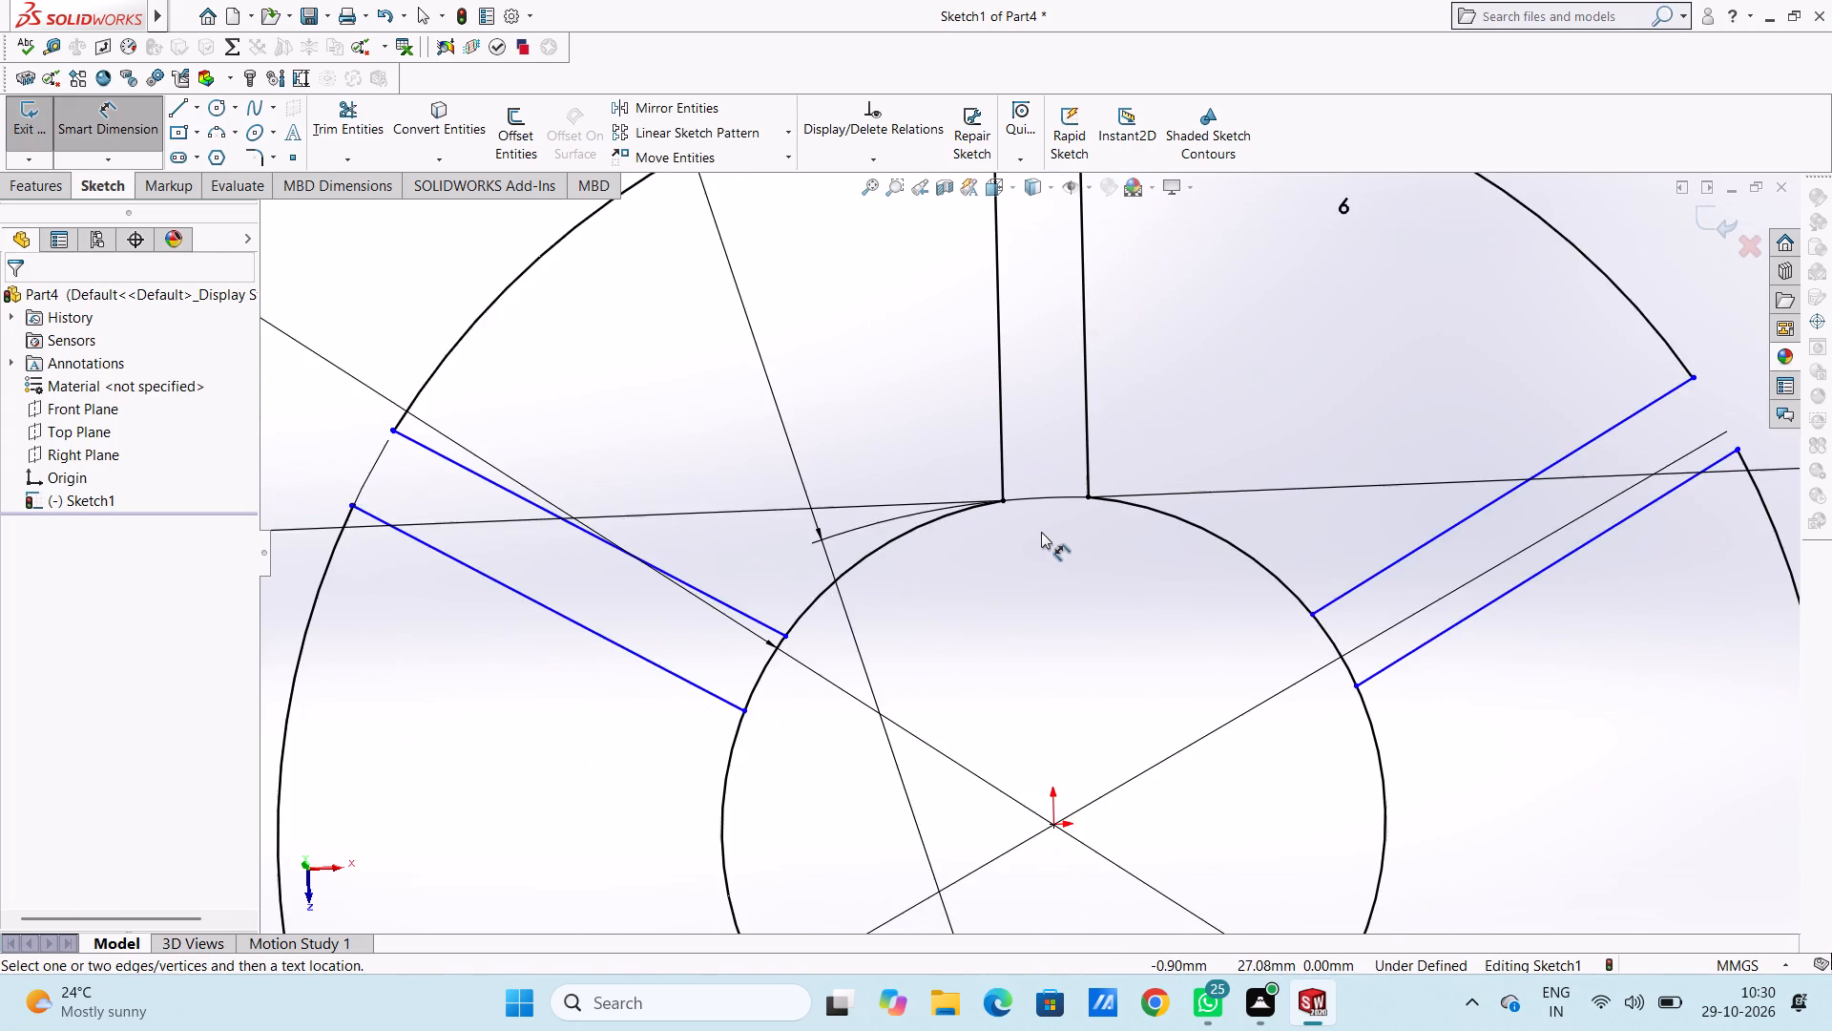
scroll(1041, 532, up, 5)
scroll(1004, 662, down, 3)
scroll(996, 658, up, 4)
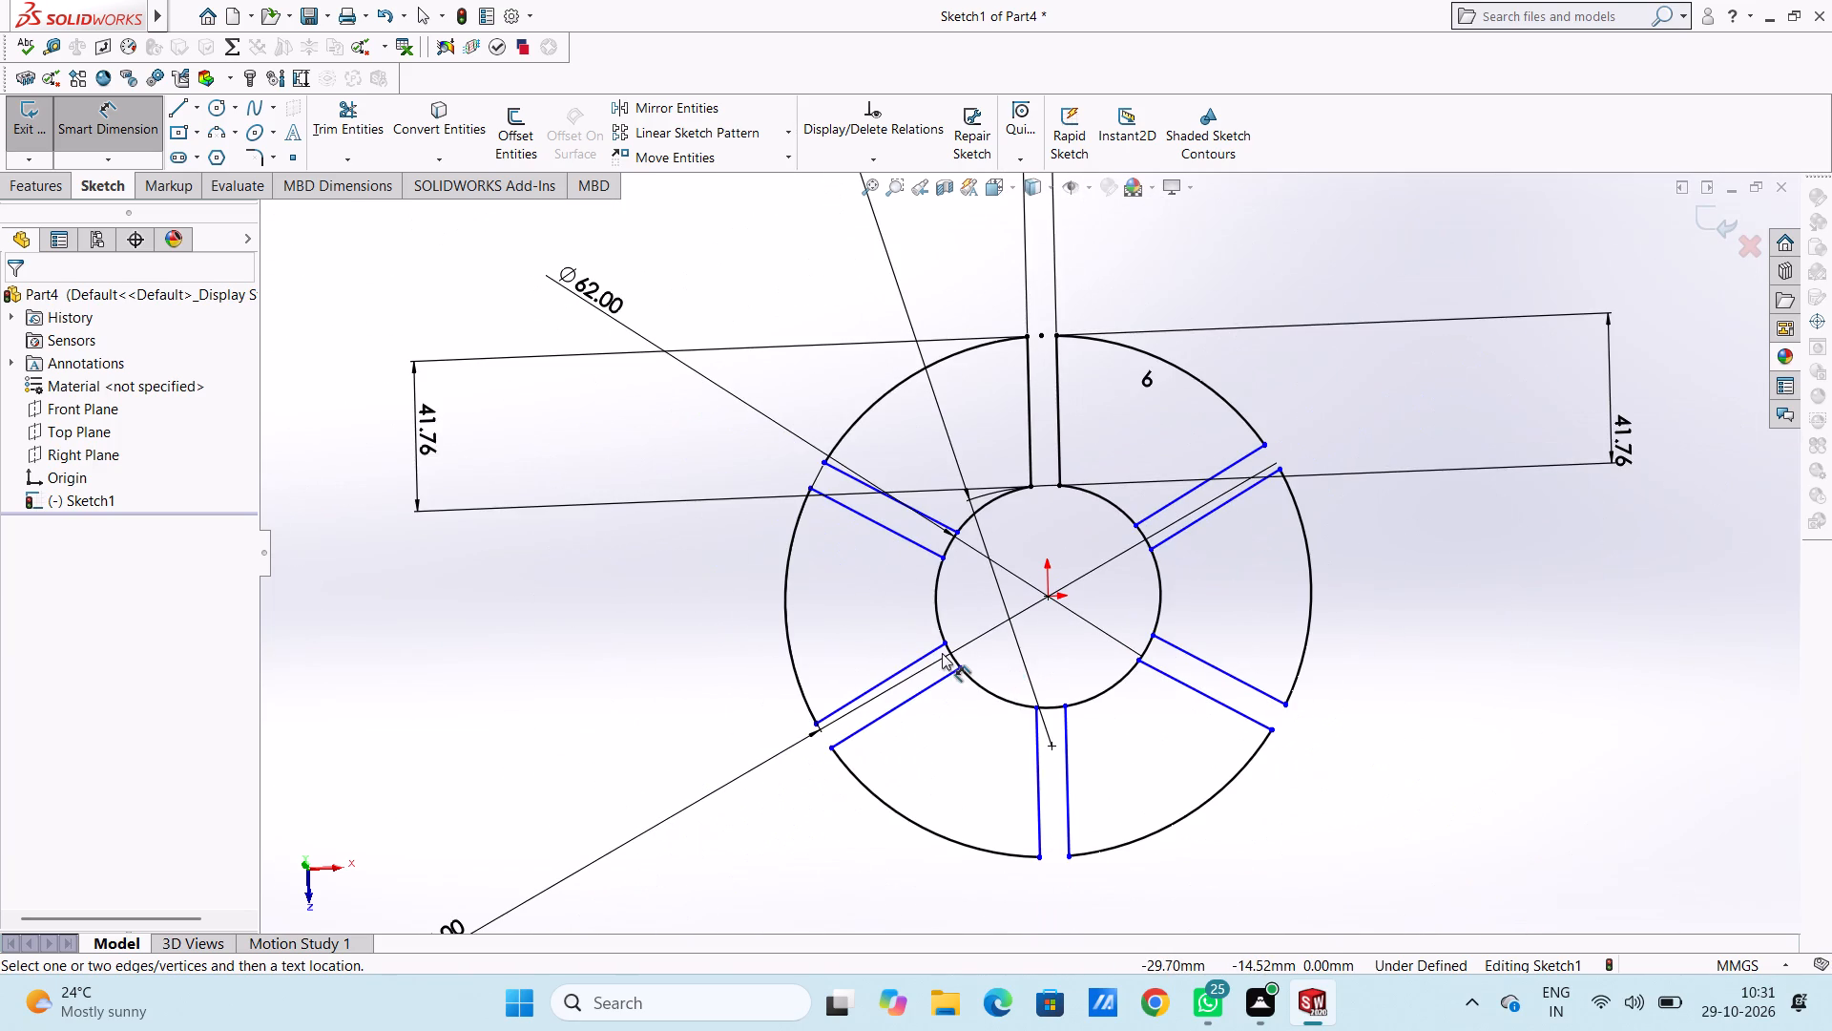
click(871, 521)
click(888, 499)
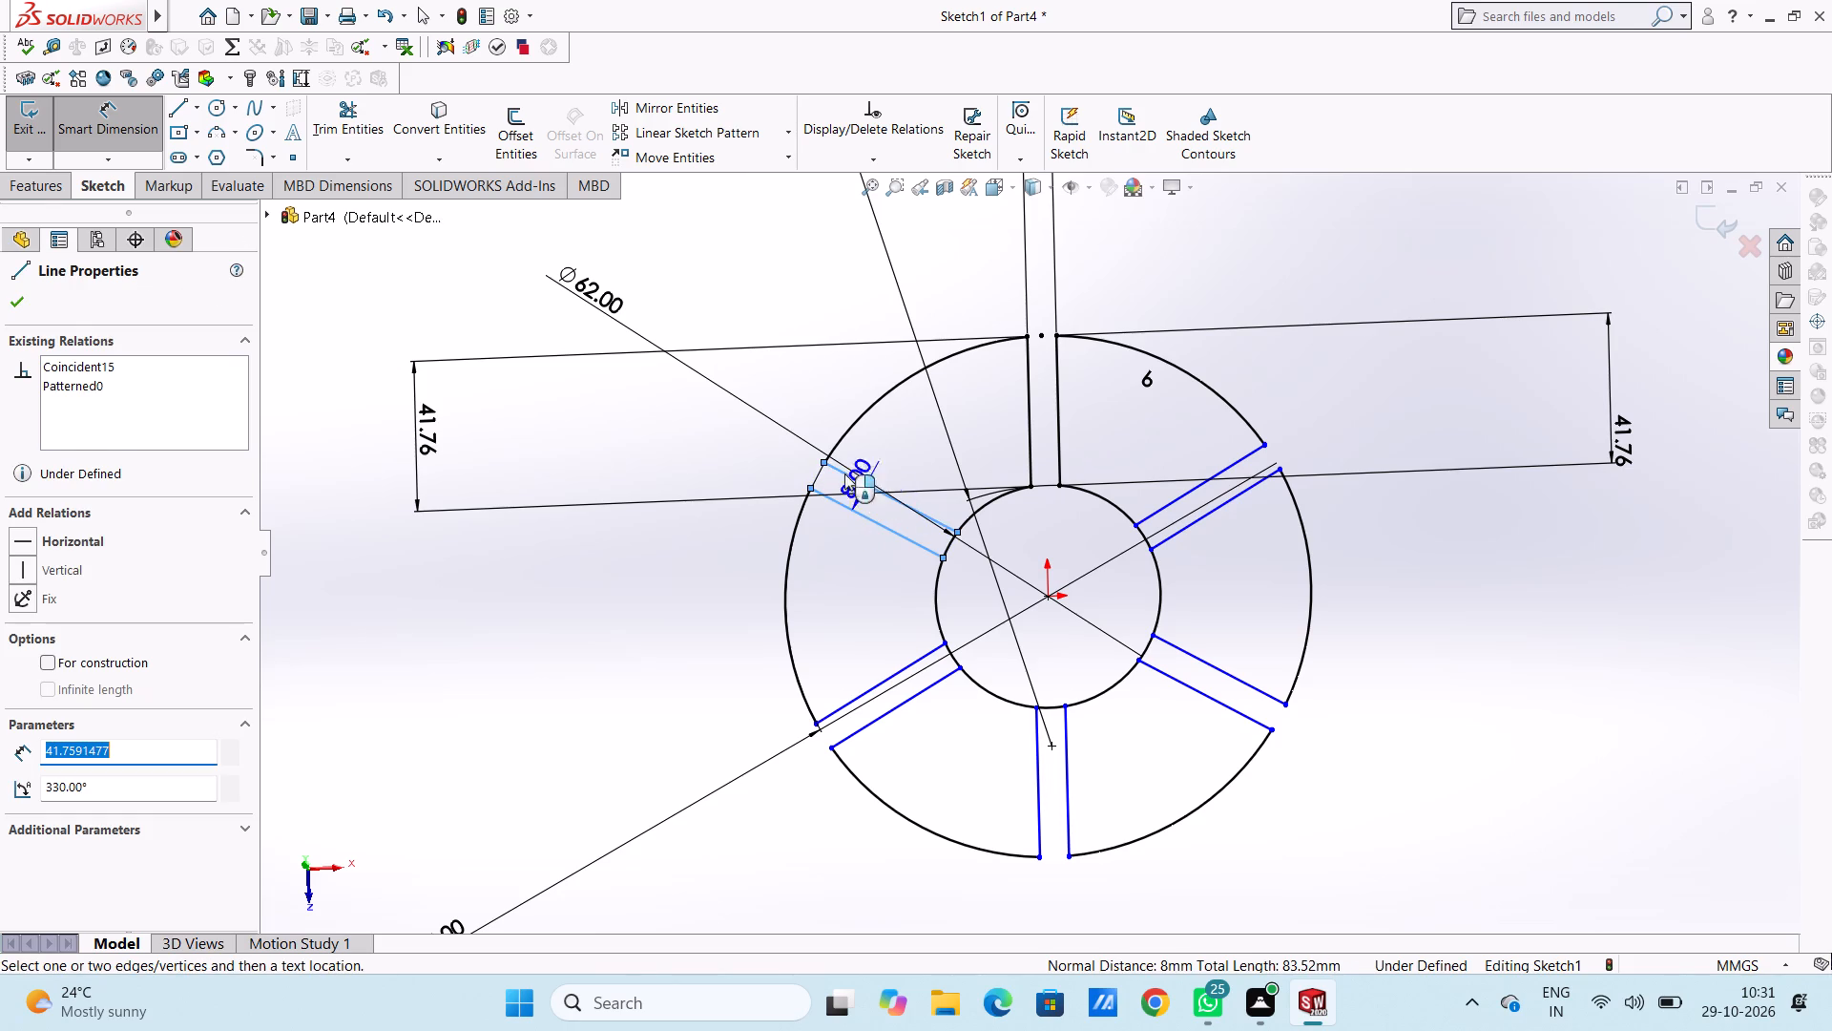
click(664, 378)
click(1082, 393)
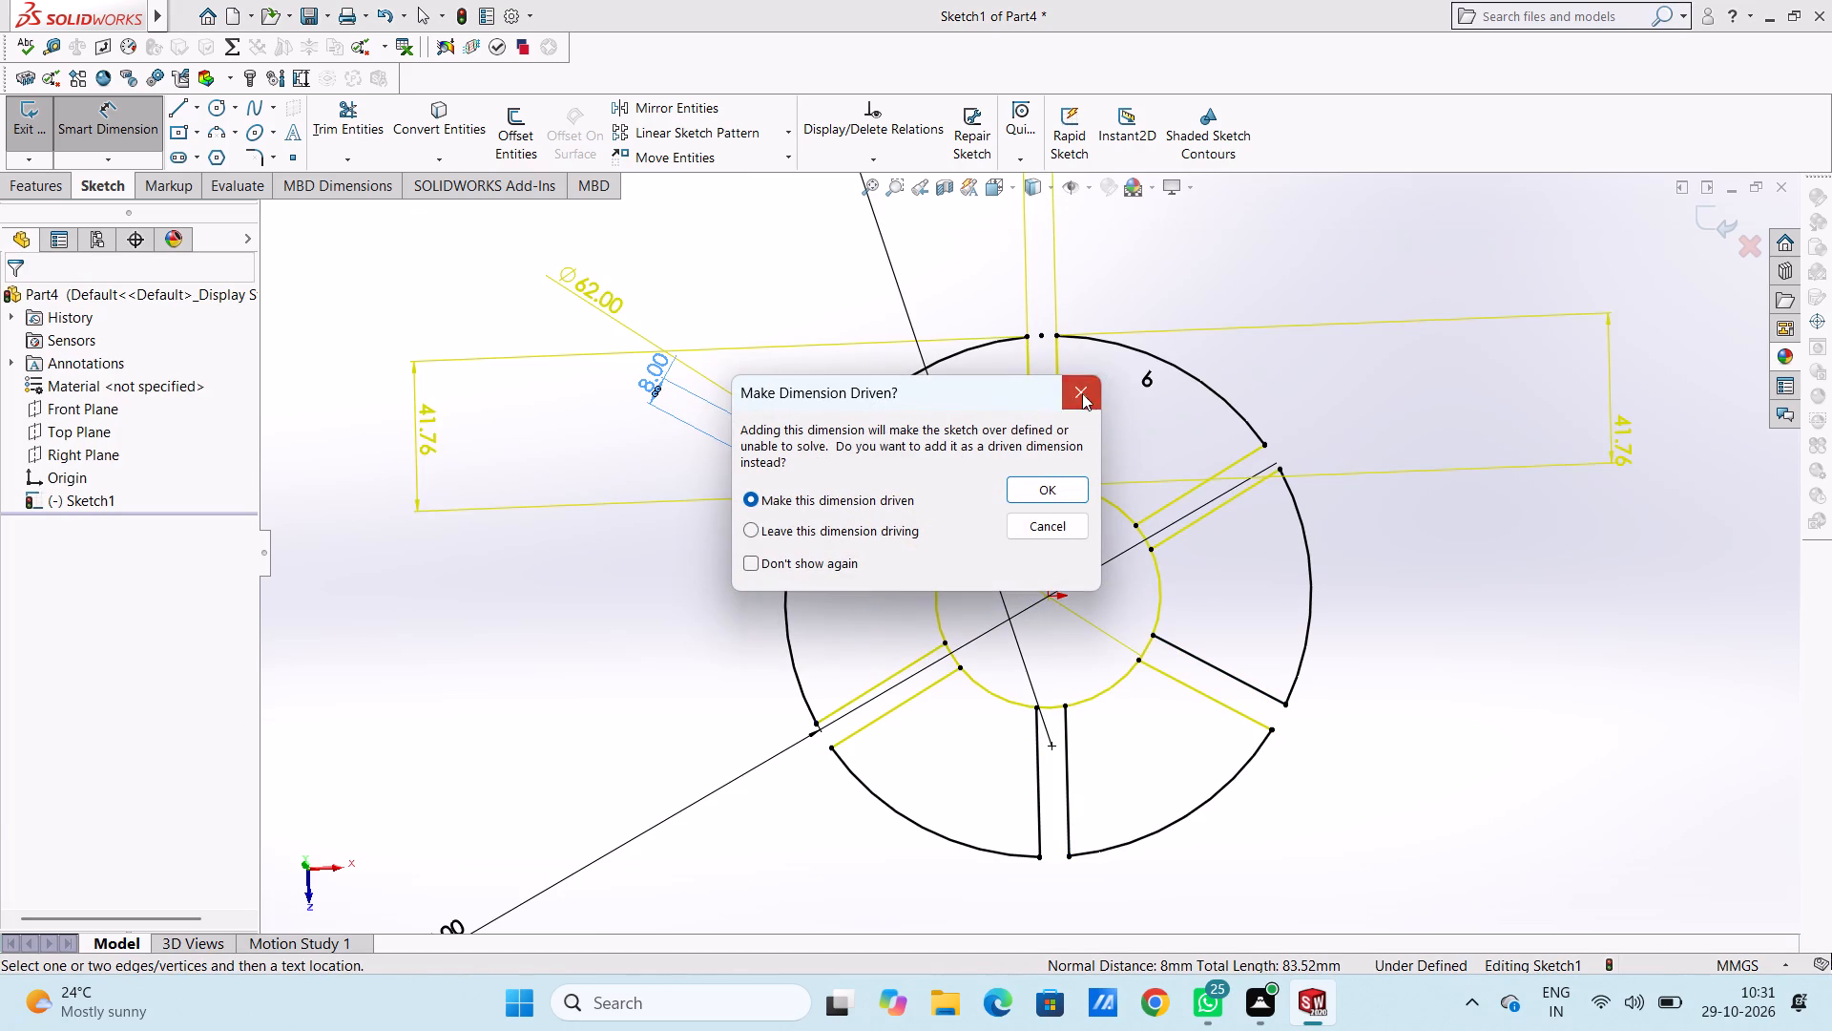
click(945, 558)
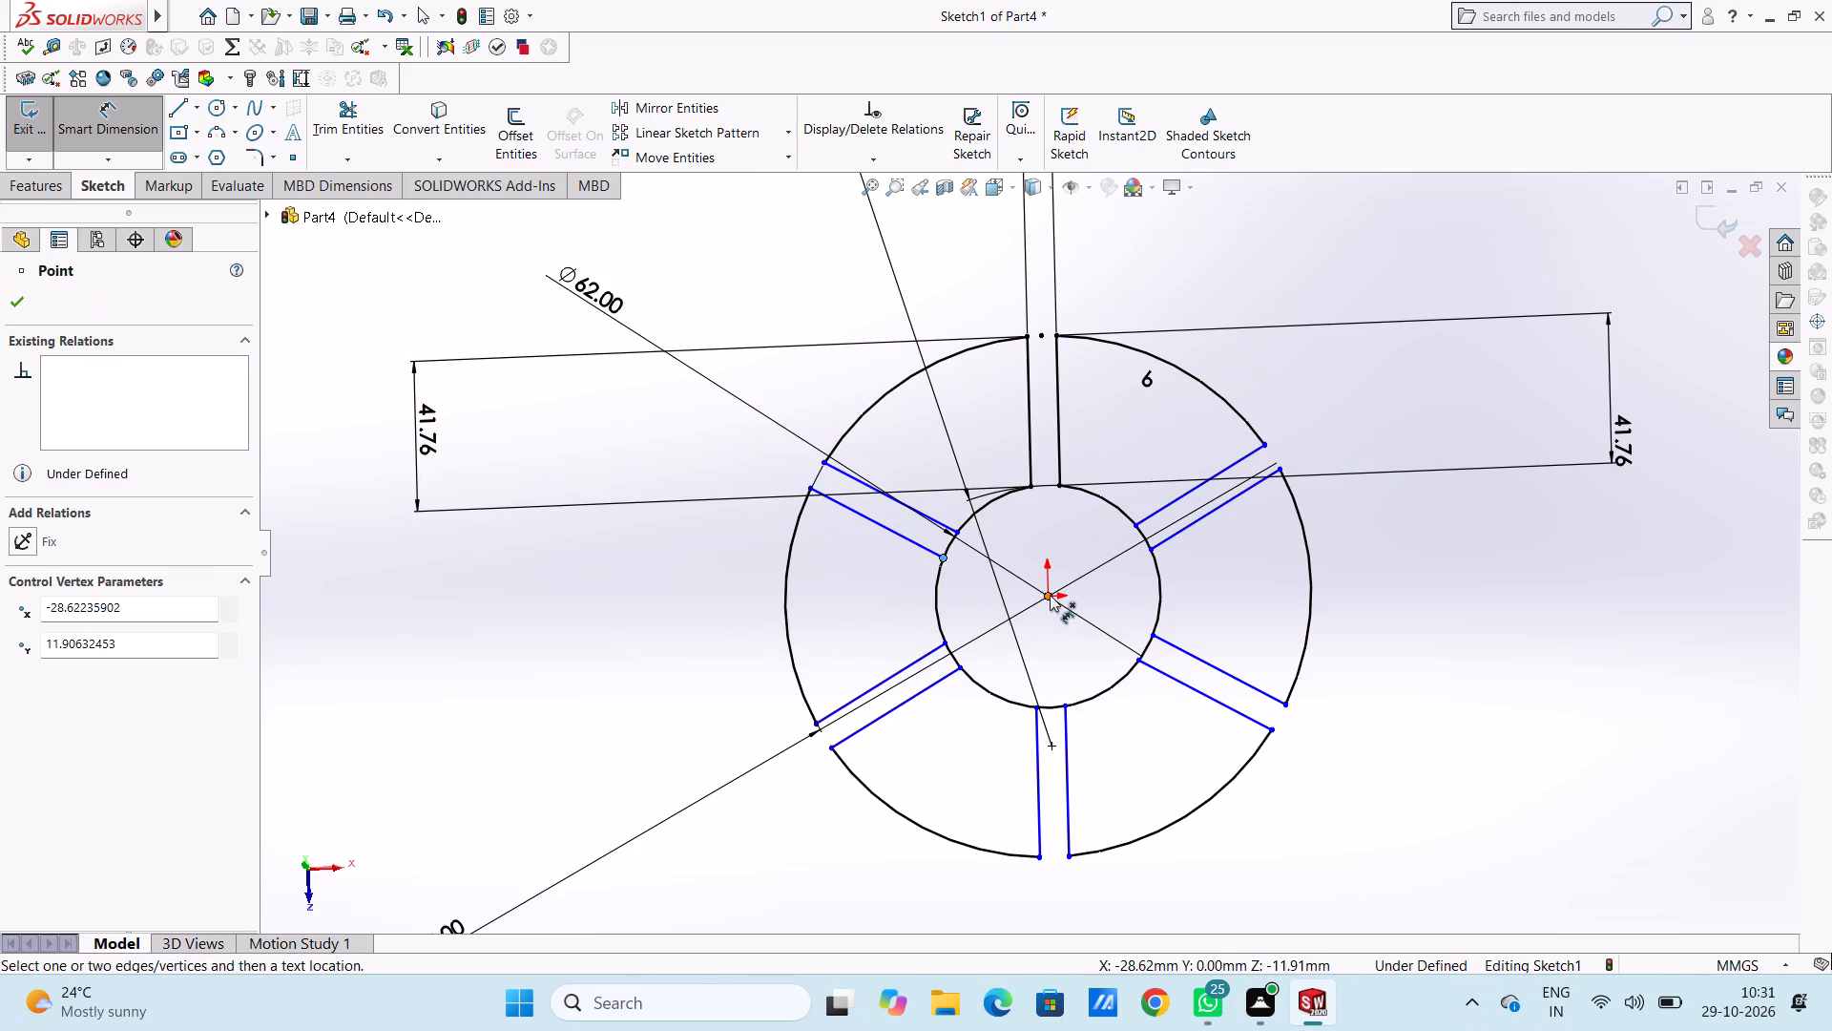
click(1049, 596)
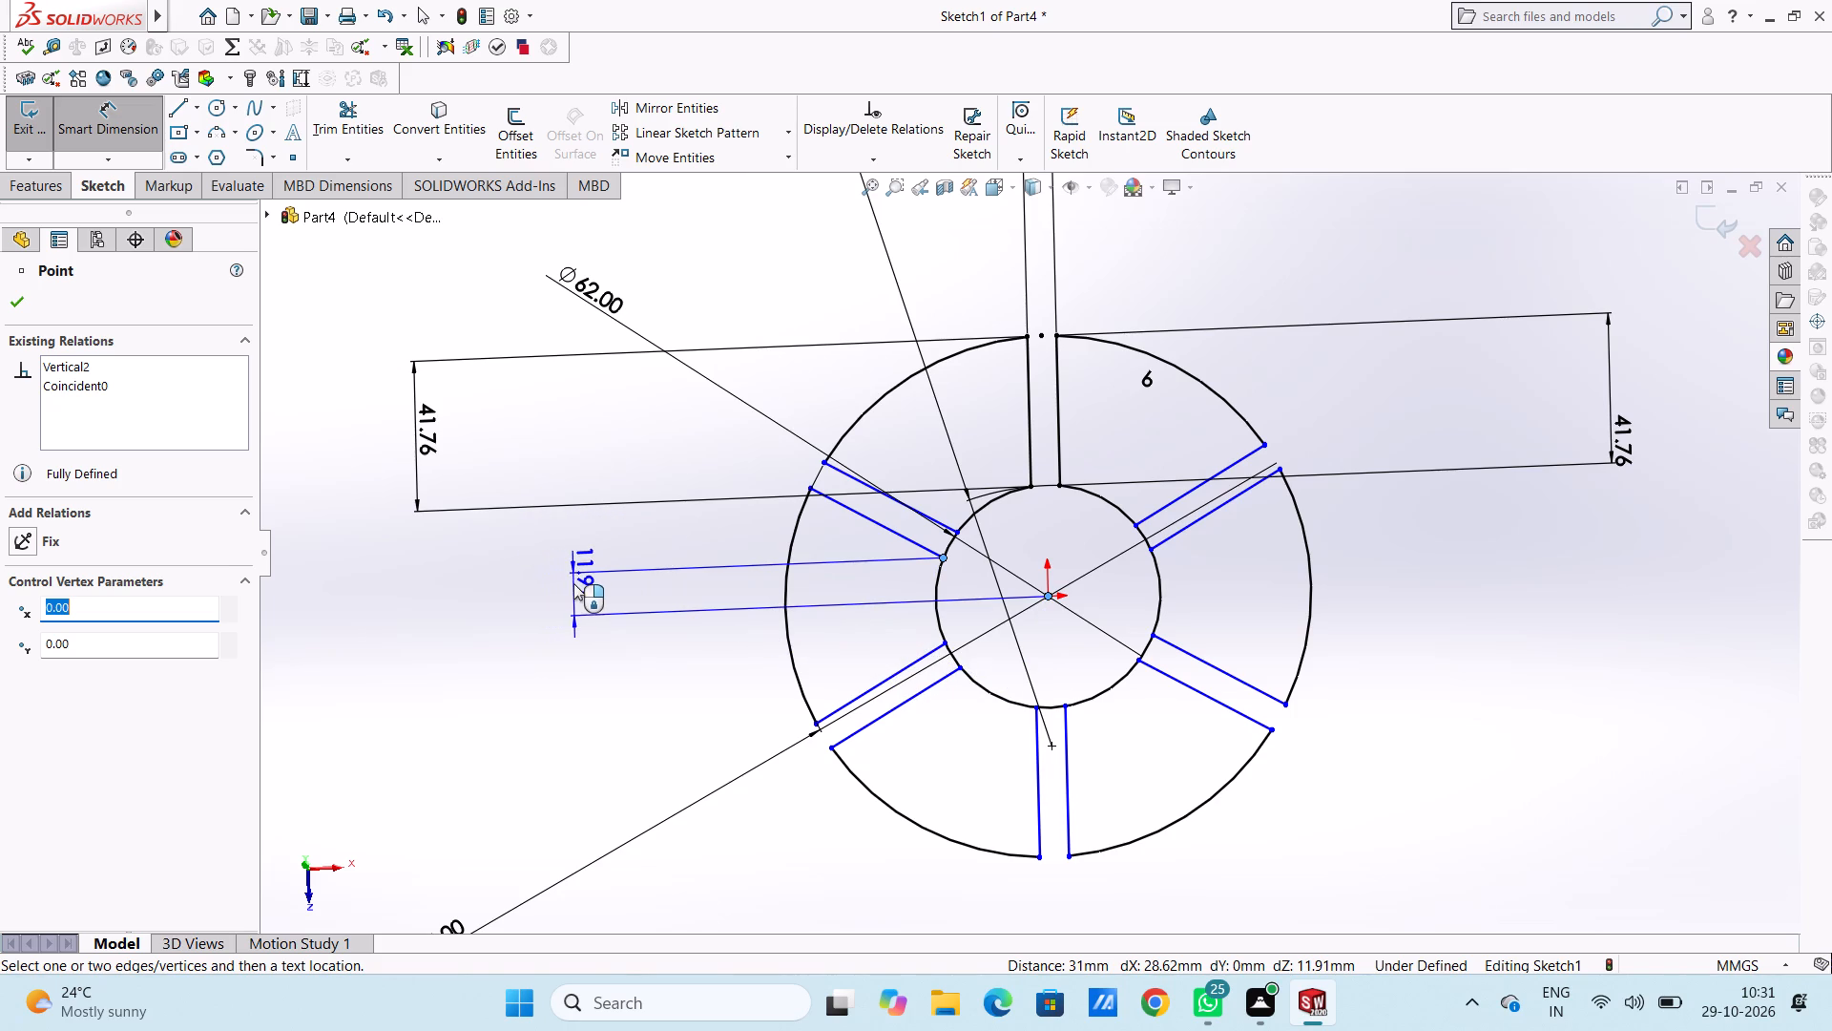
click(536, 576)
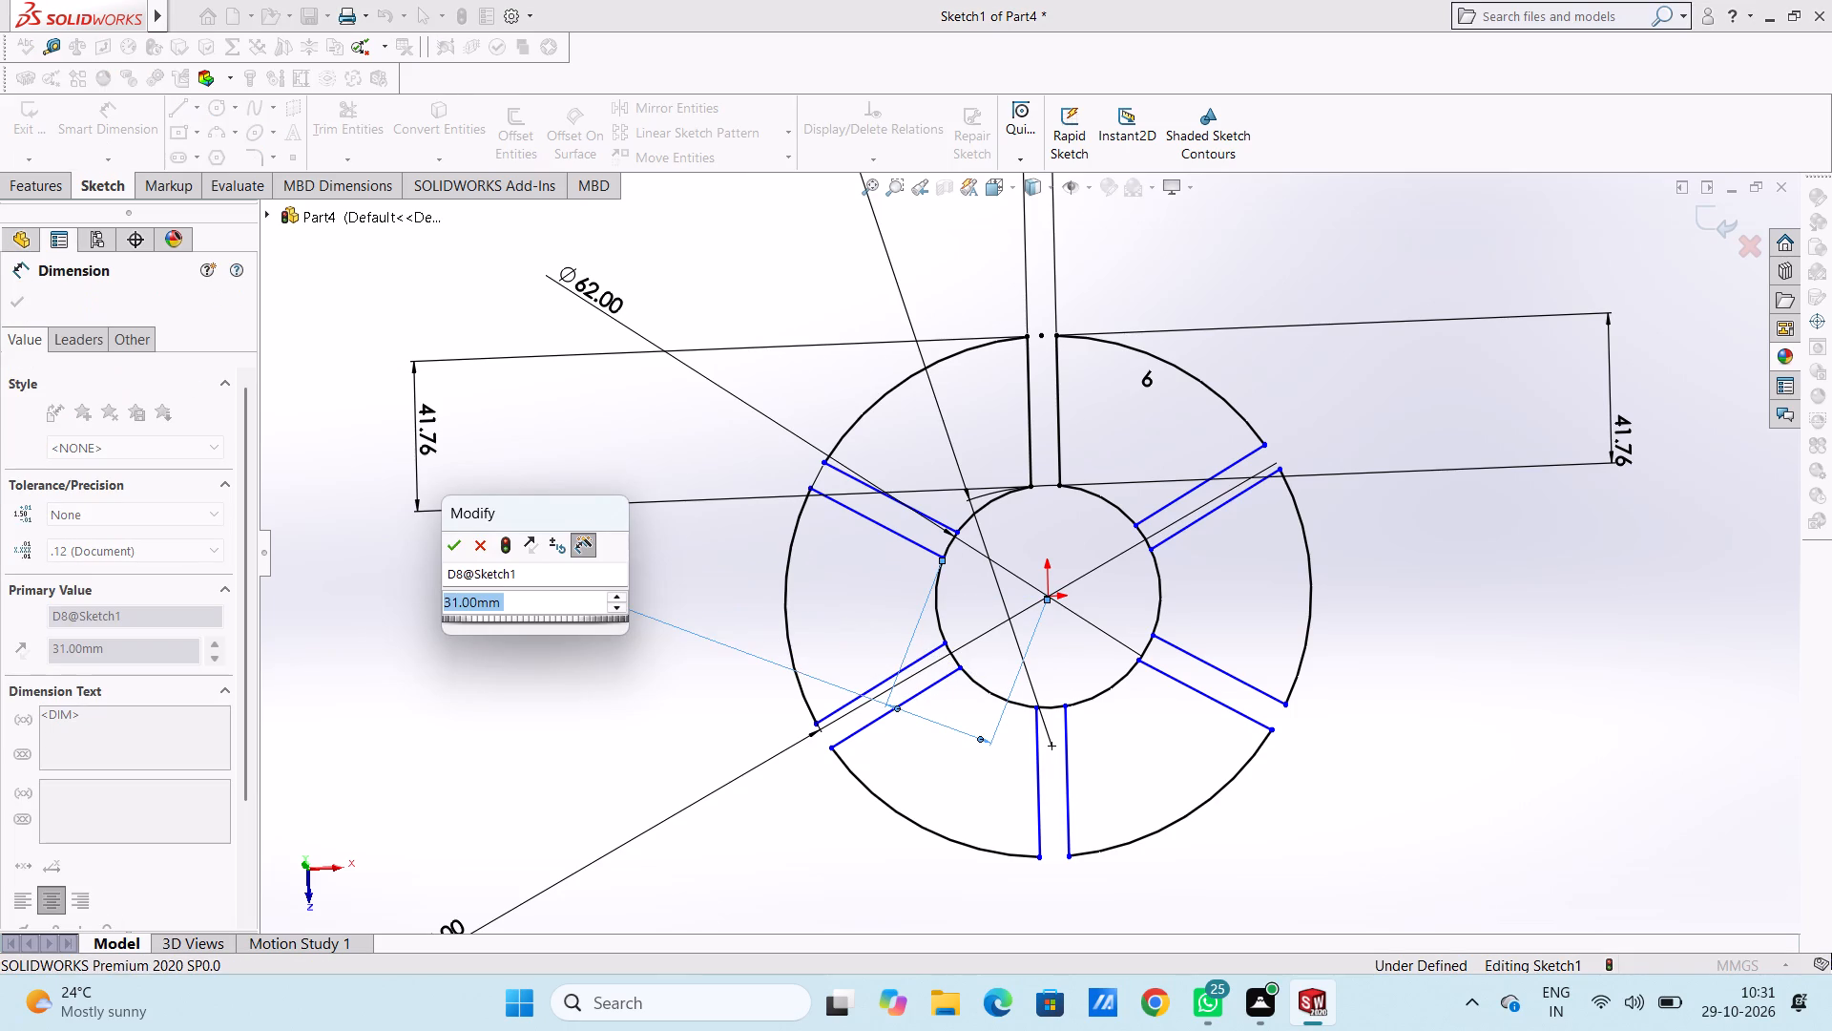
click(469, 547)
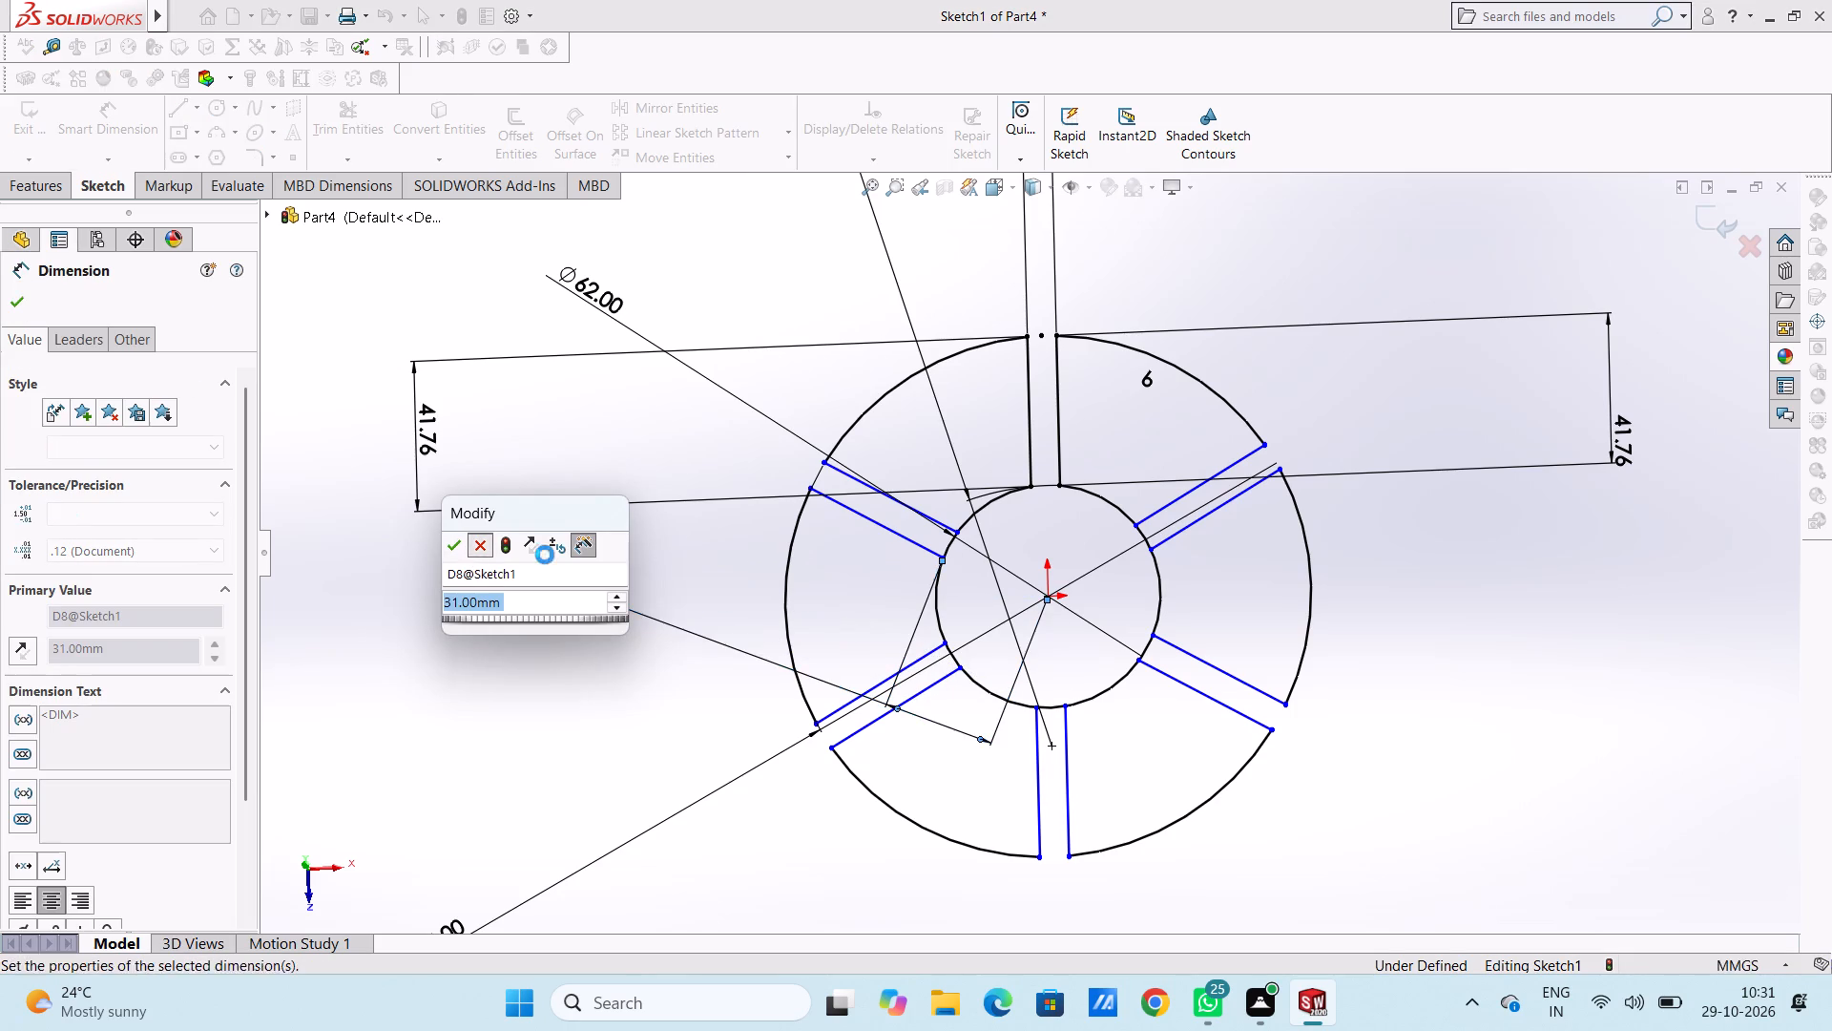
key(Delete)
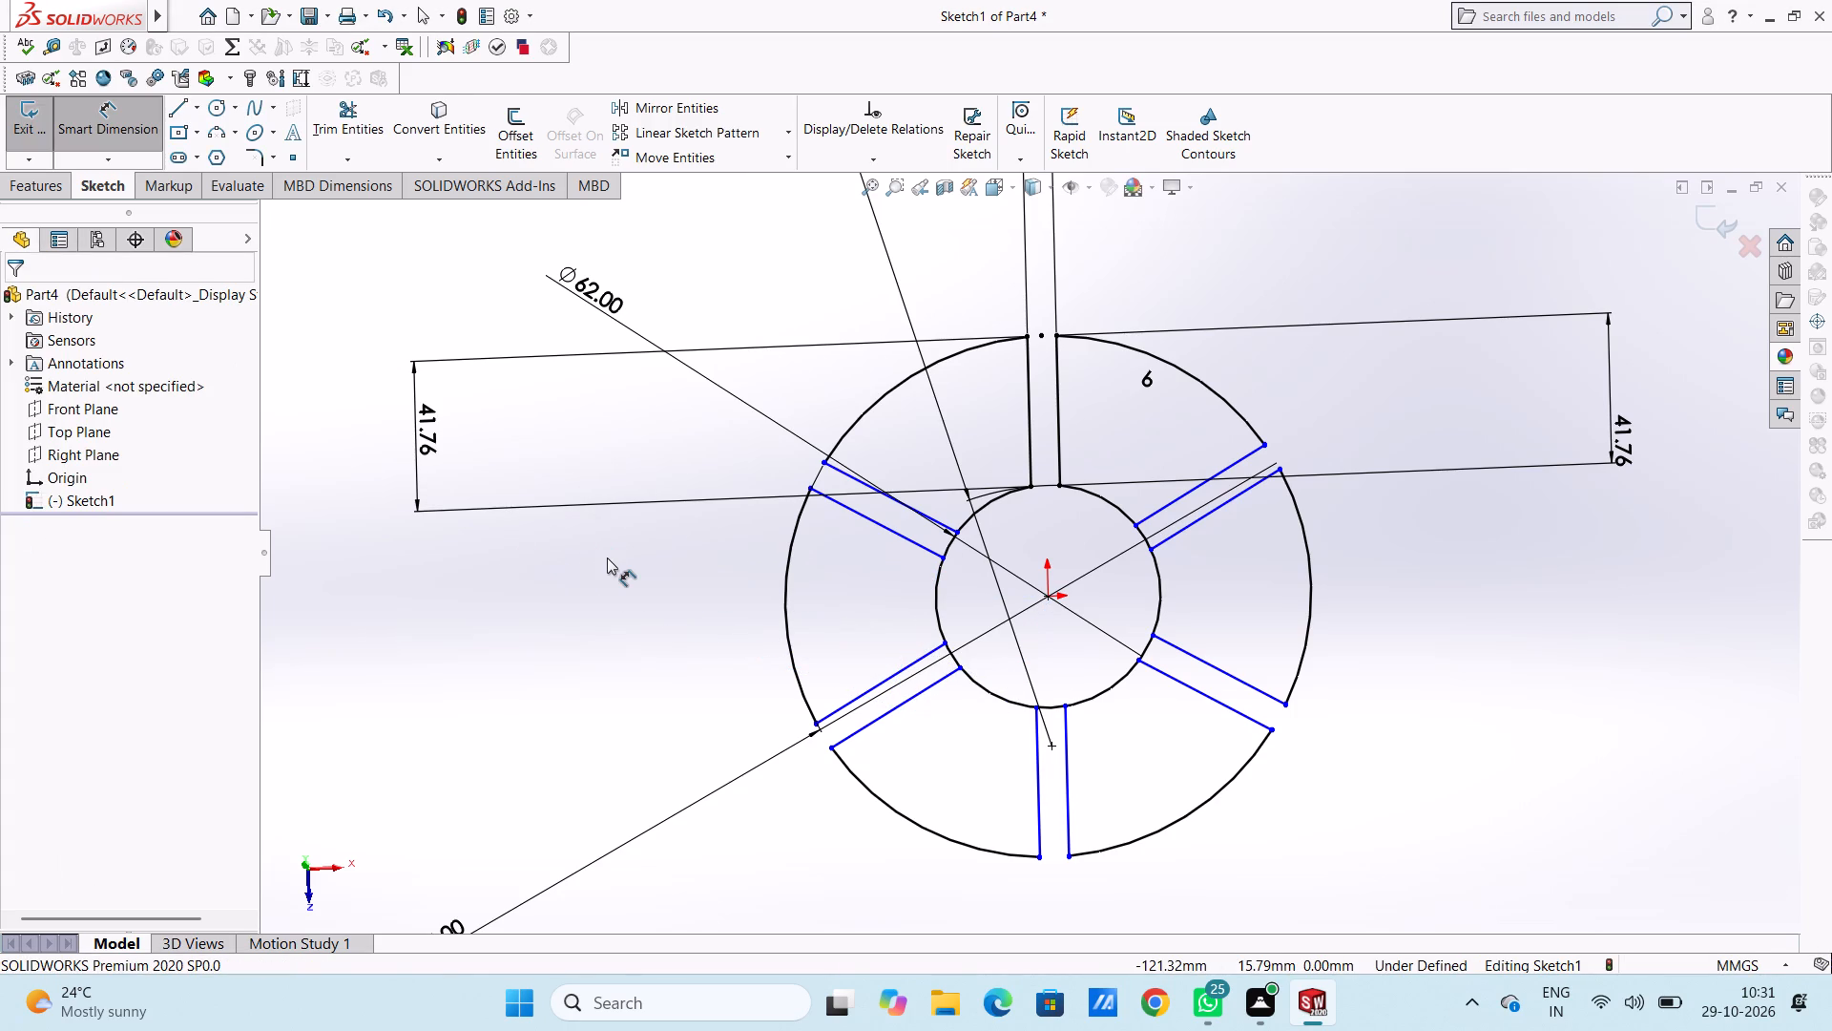
Dimension the vertical distance from the inner endpoint of the upper-left slot's lower line to the origin.
click(945, 559)
click(1047, 594)
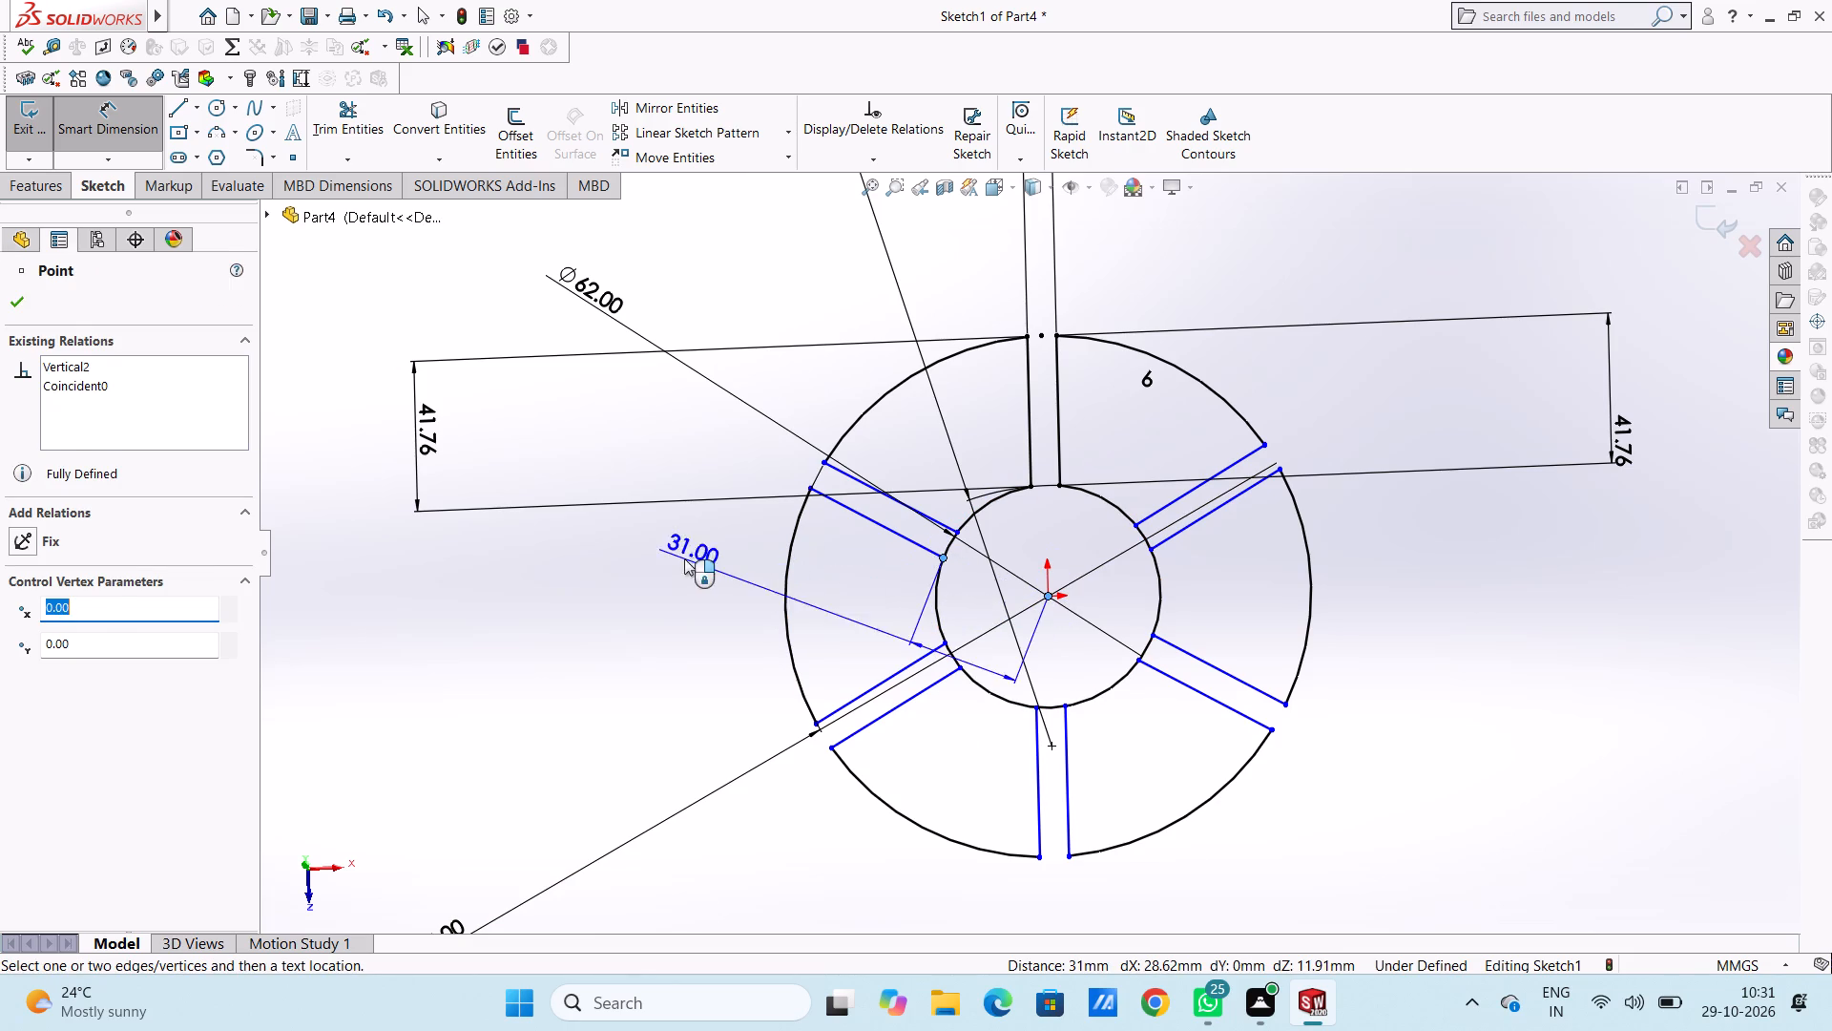
click(534, 586)
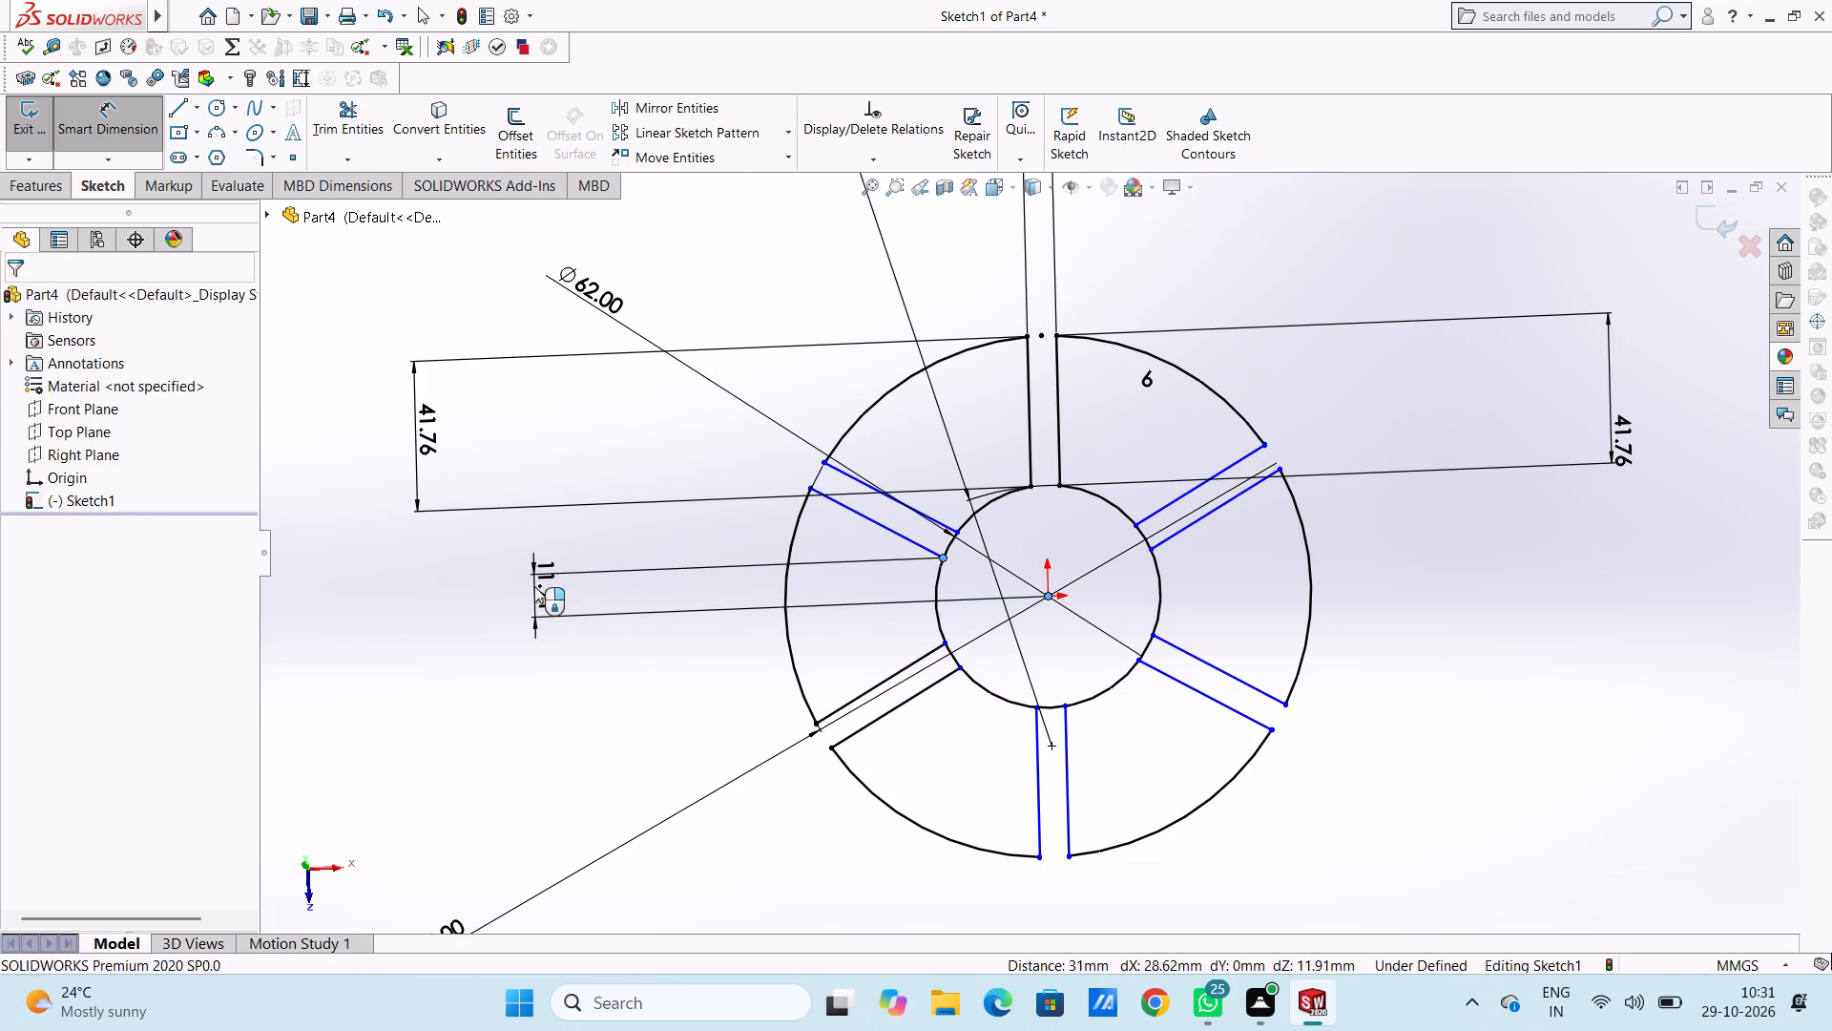
click(448, 559)
click(385, 590)
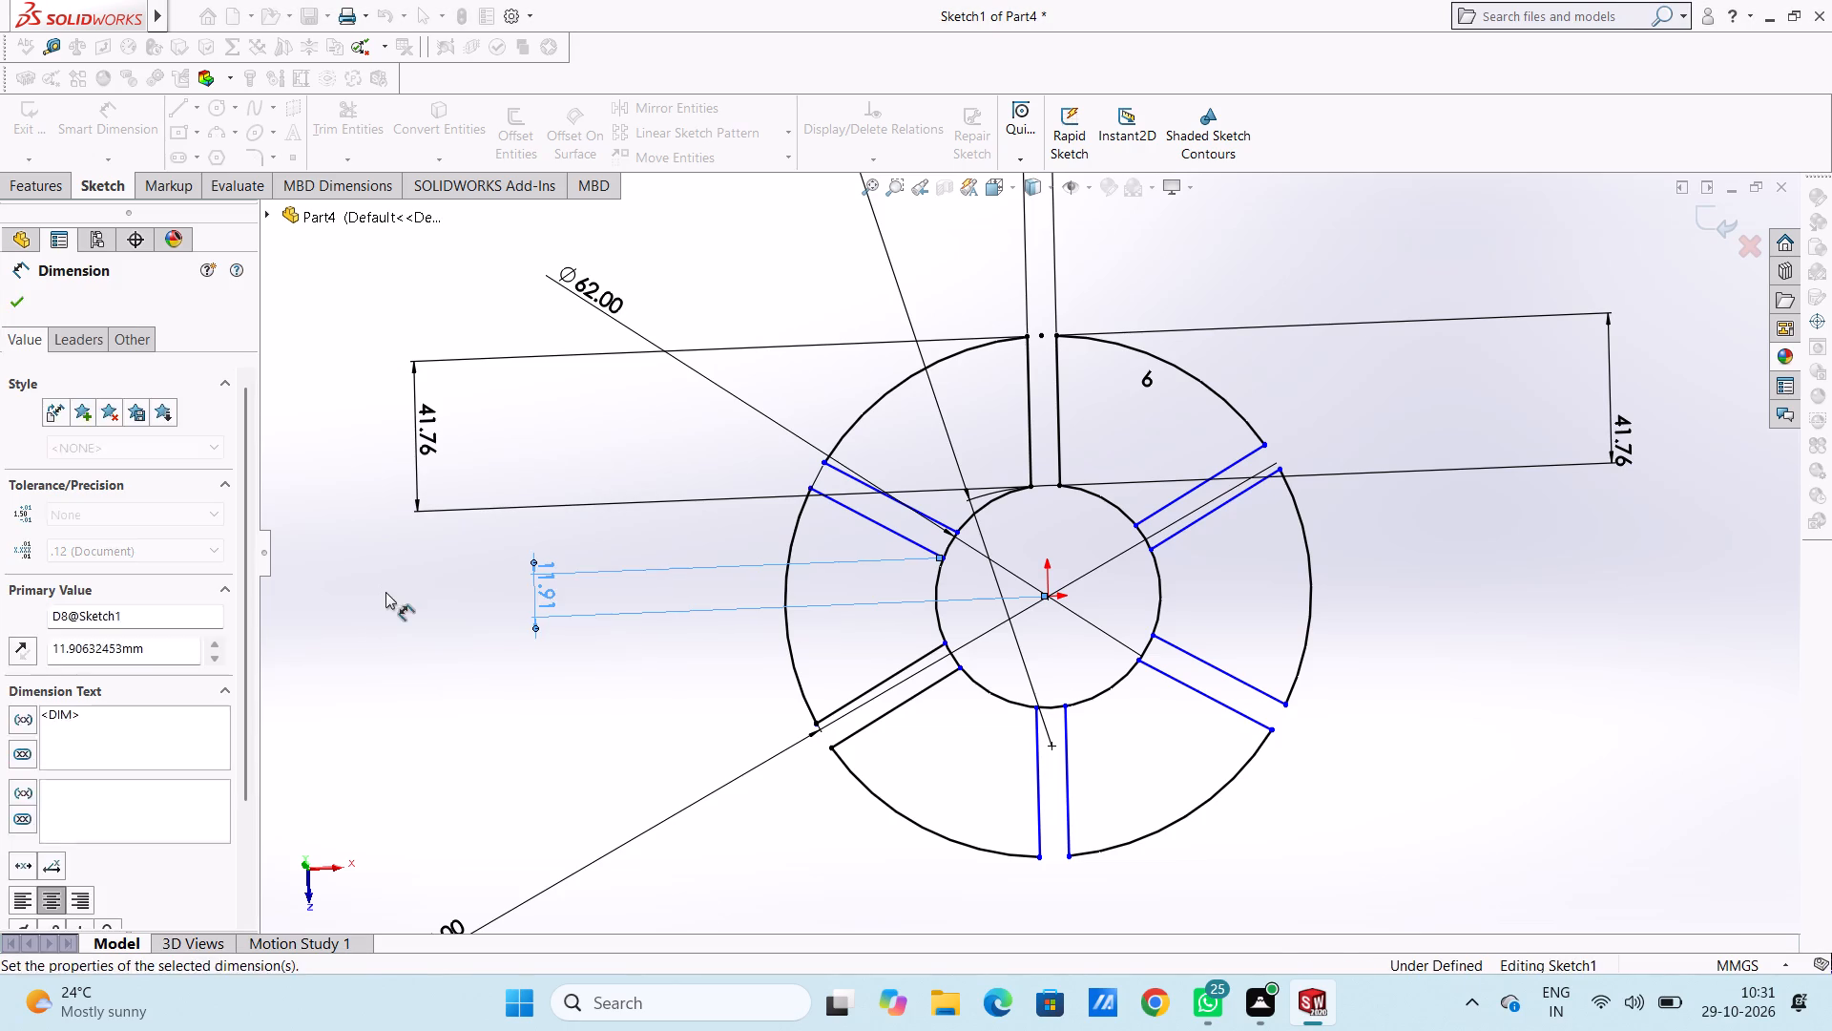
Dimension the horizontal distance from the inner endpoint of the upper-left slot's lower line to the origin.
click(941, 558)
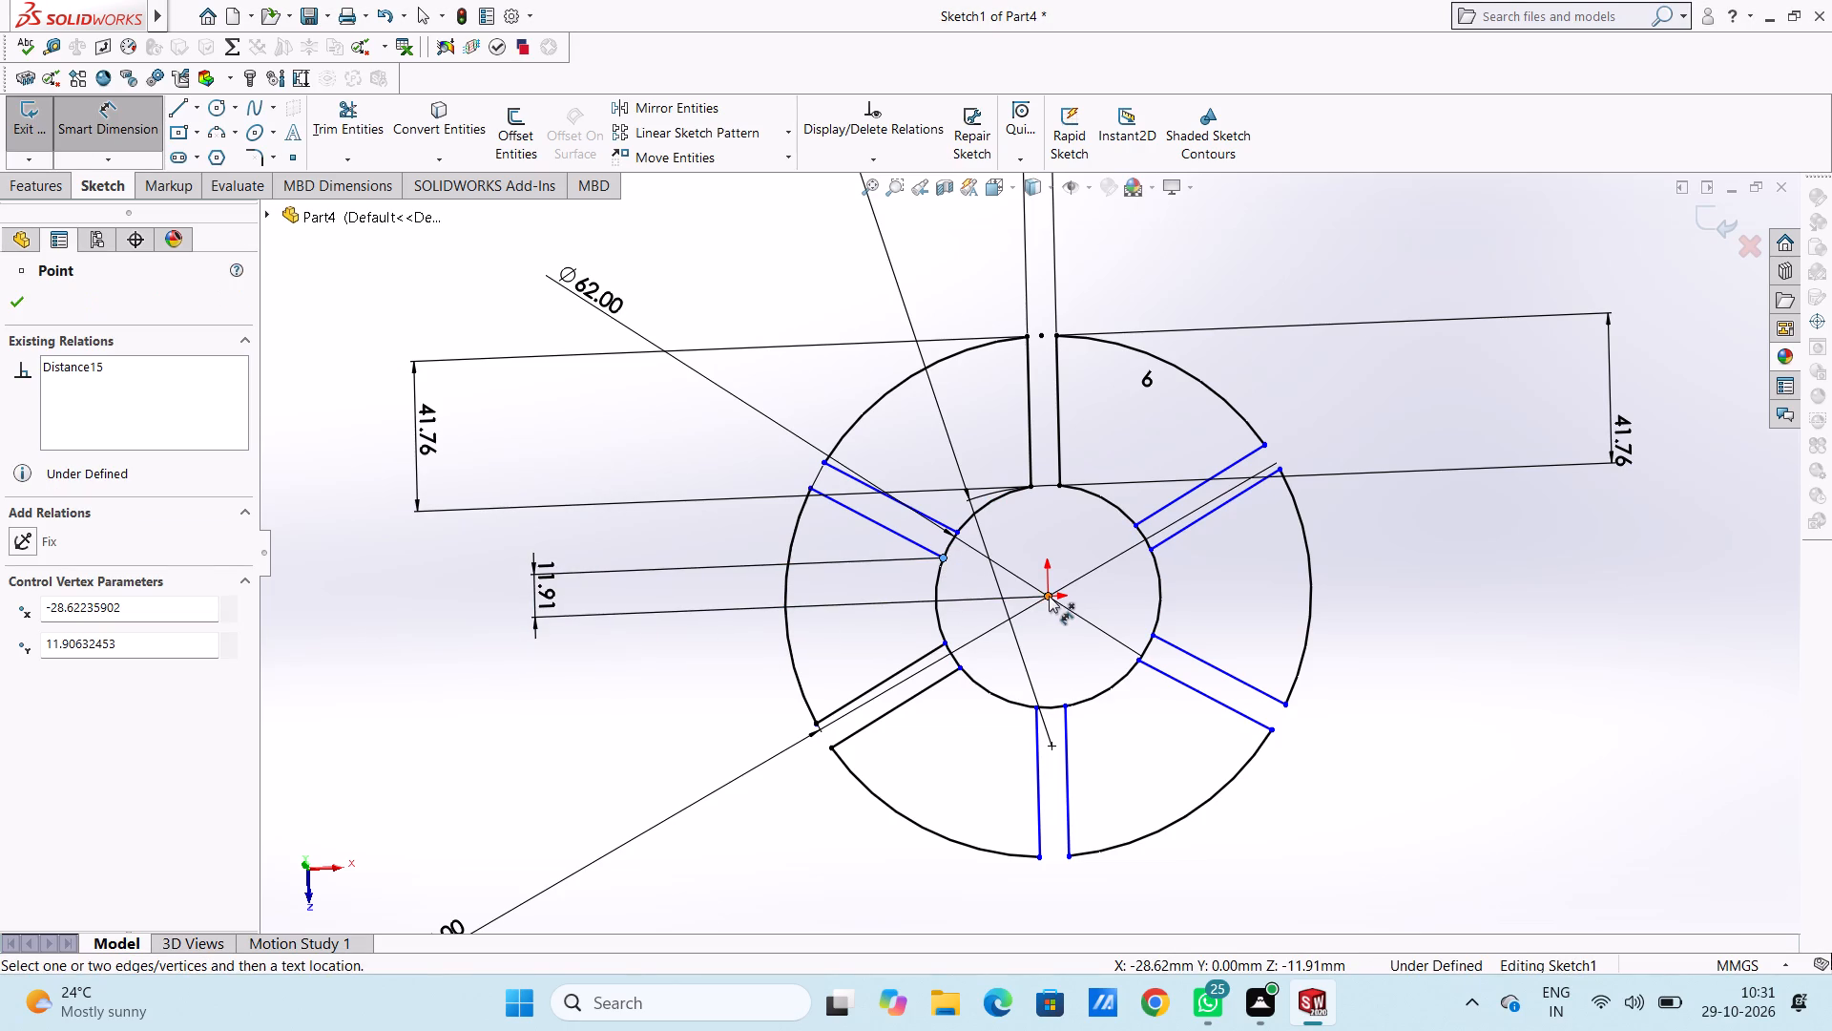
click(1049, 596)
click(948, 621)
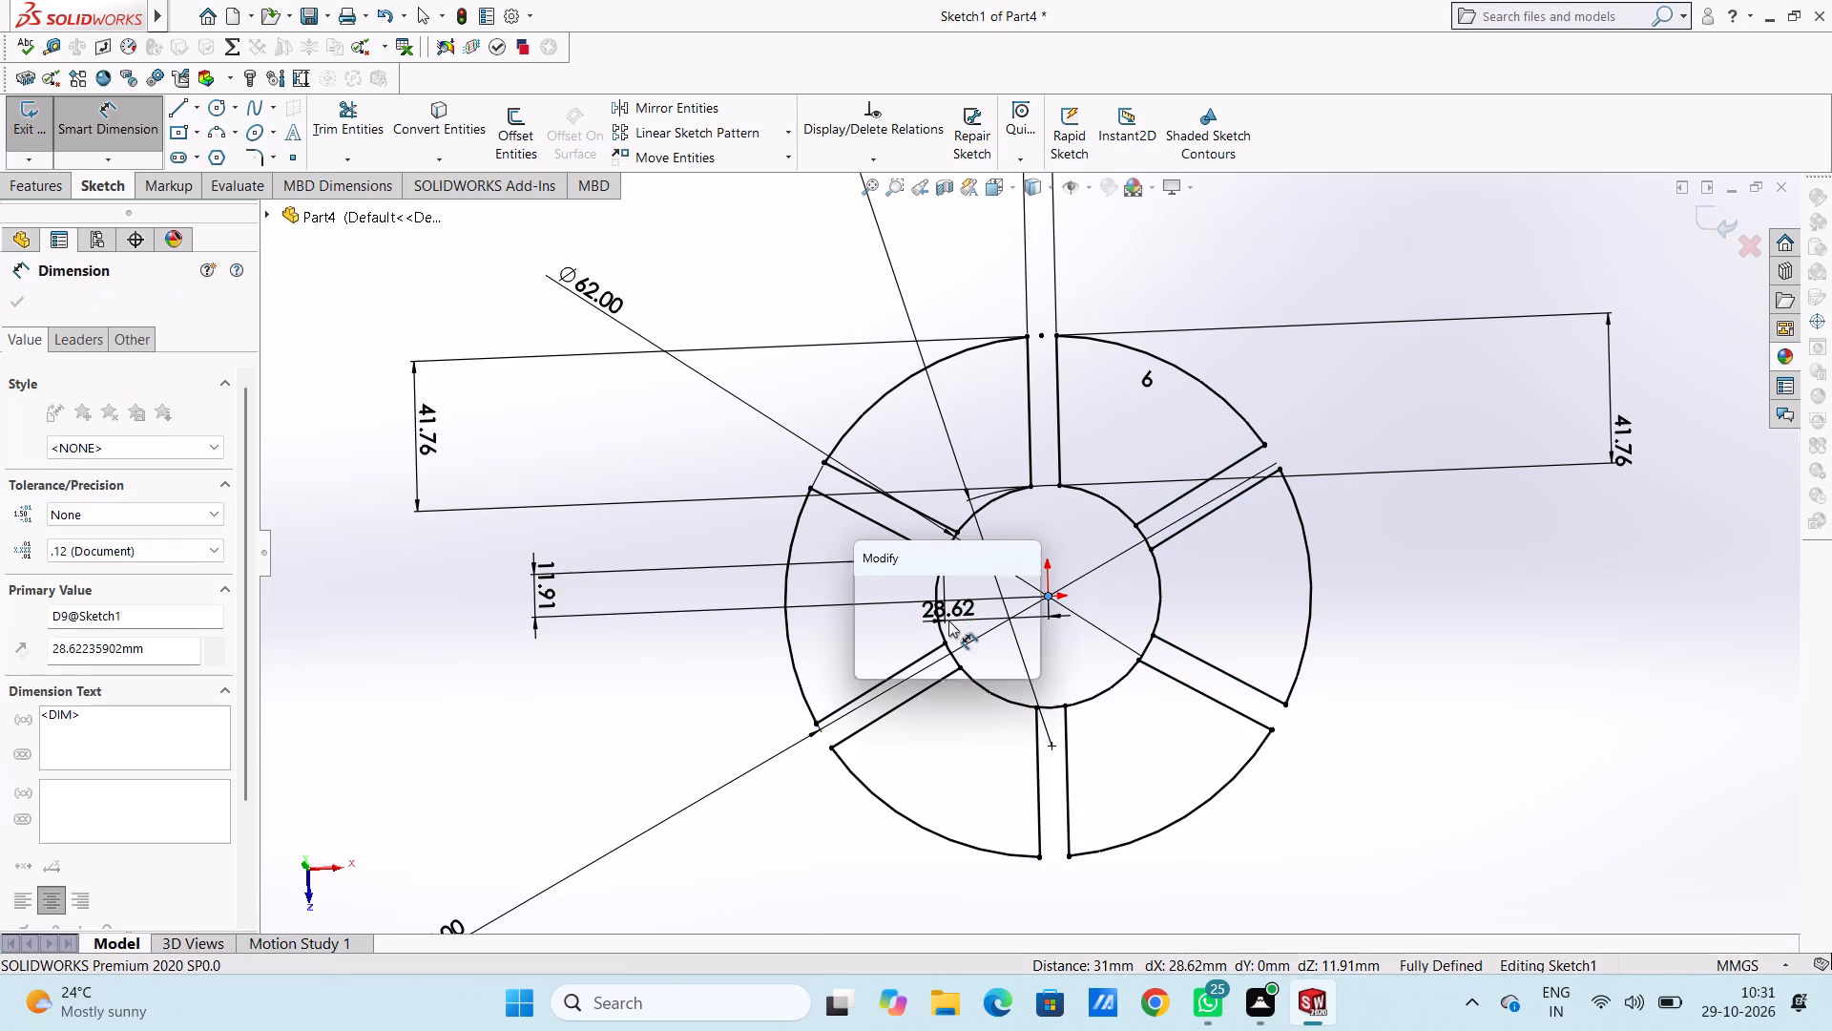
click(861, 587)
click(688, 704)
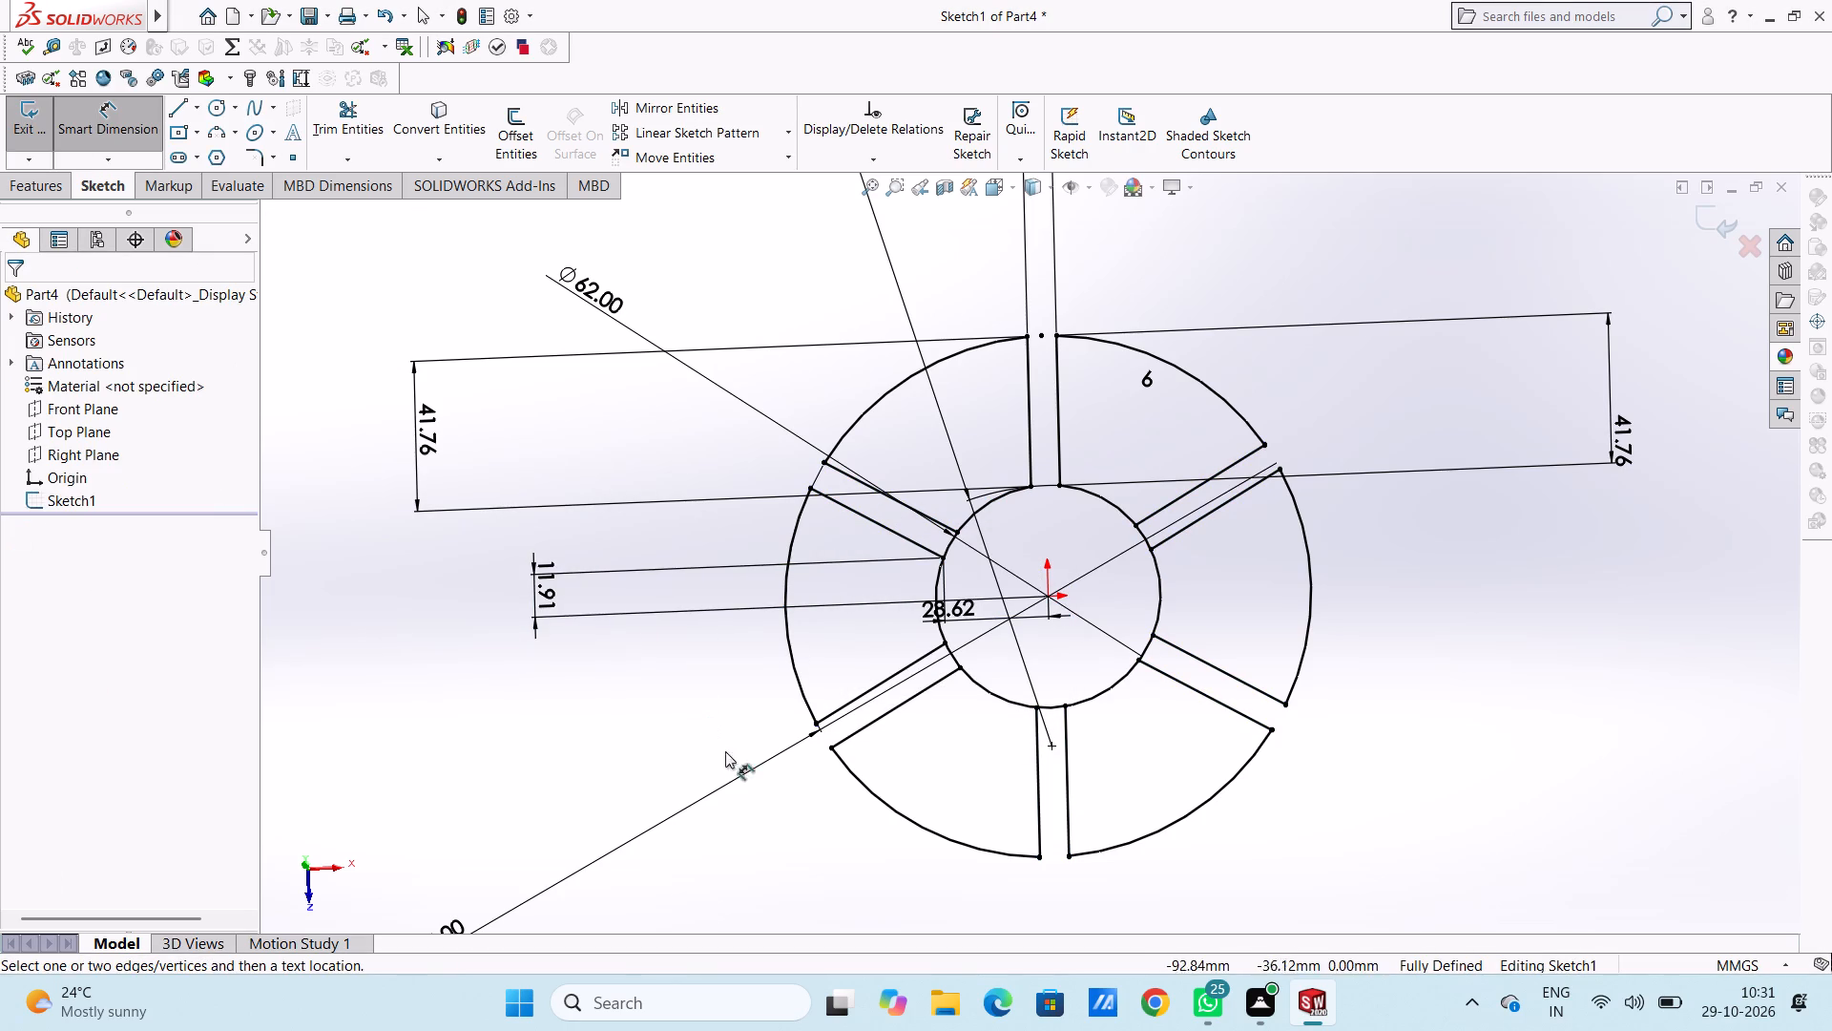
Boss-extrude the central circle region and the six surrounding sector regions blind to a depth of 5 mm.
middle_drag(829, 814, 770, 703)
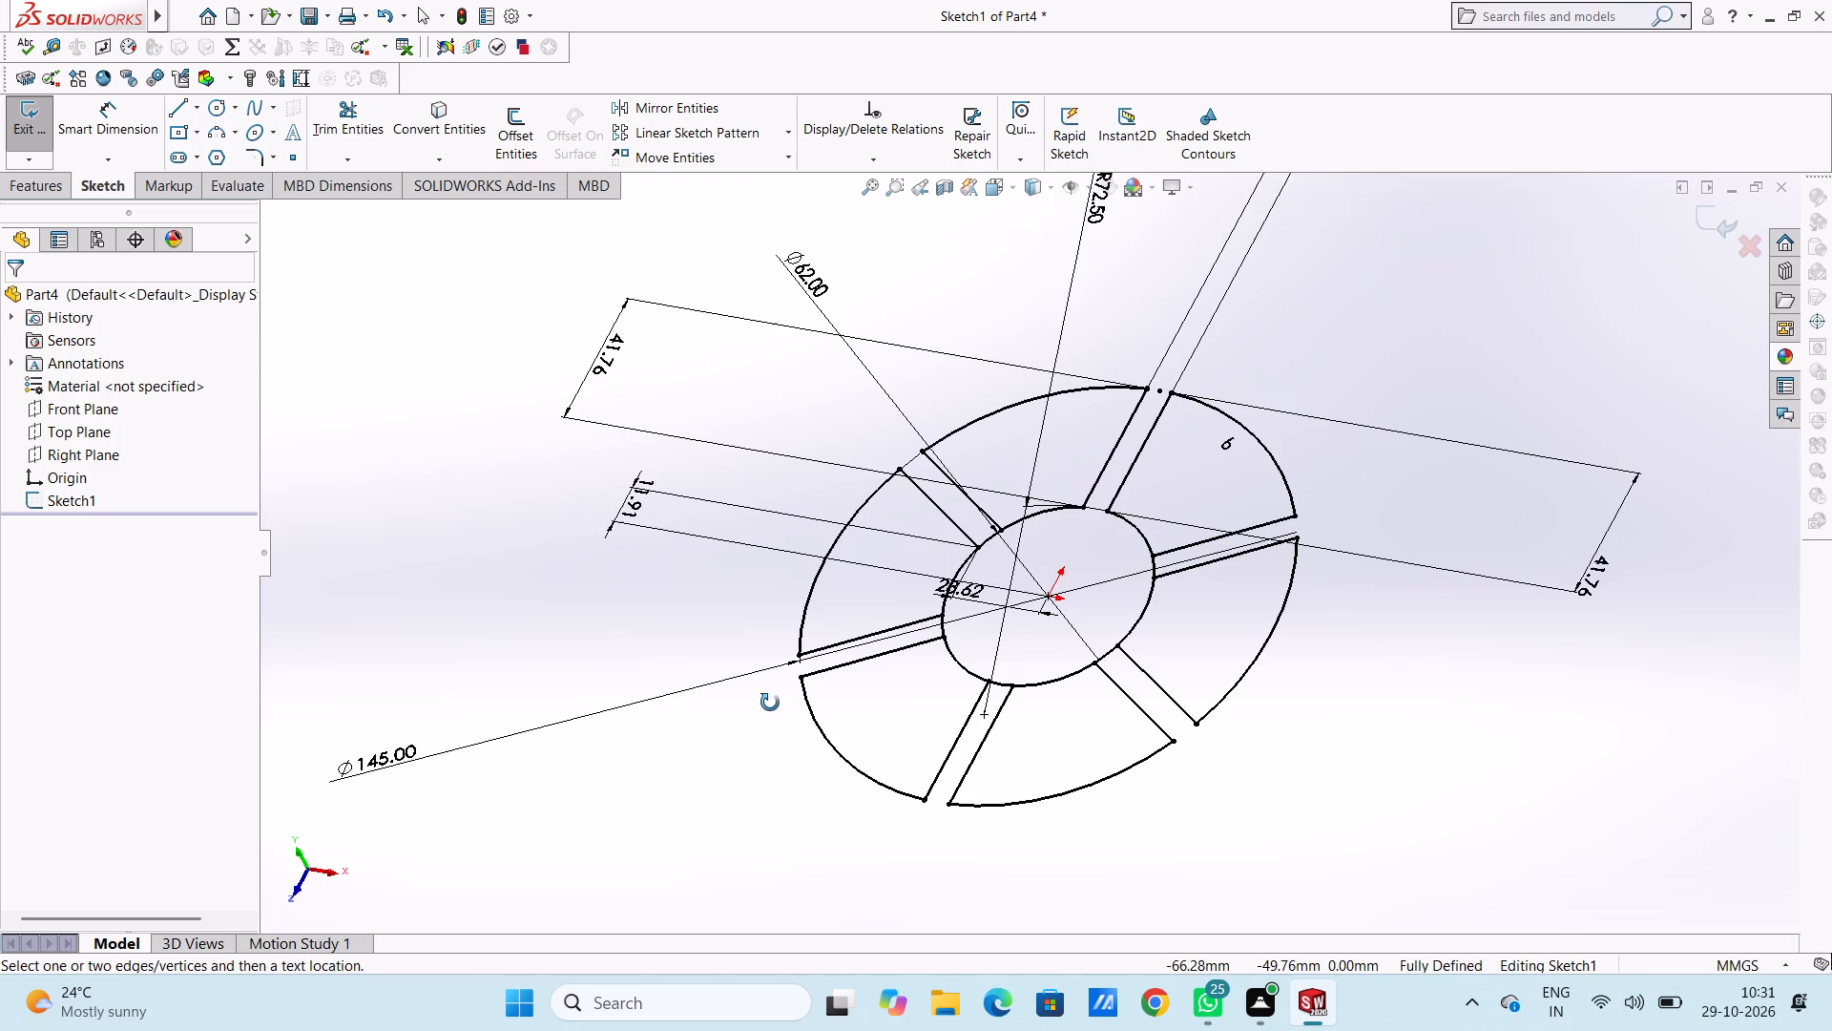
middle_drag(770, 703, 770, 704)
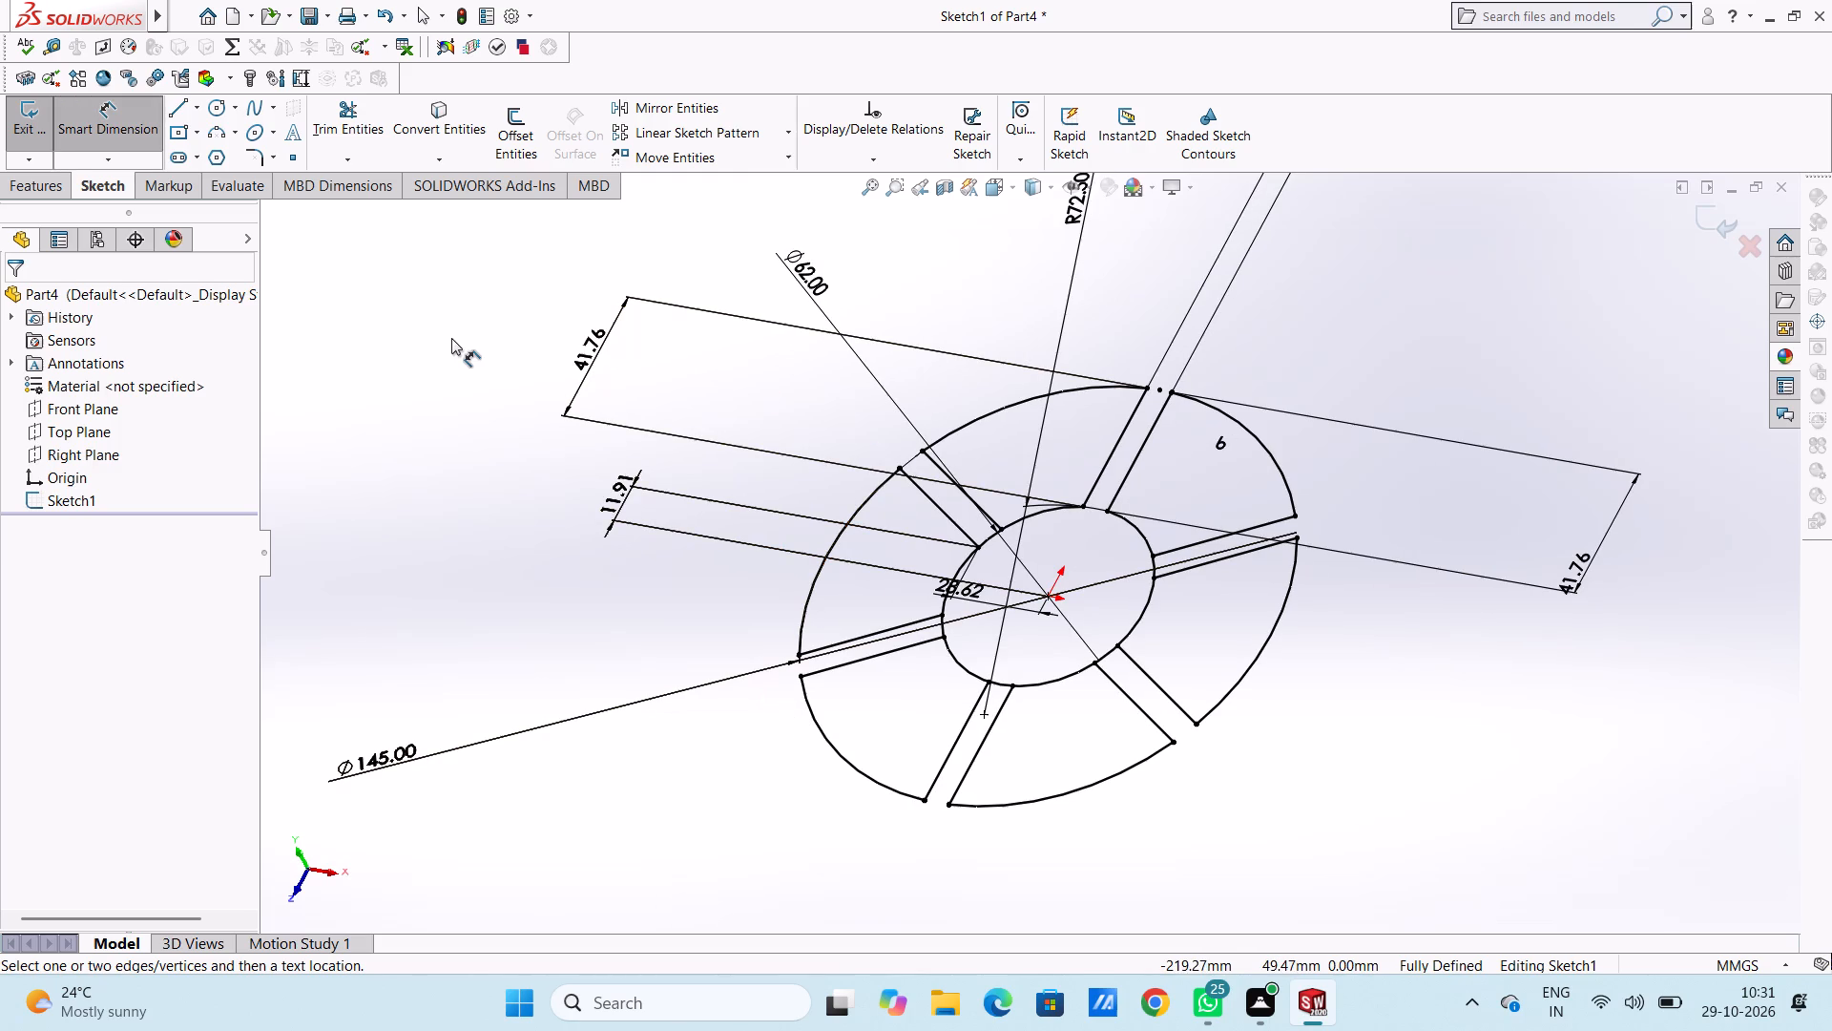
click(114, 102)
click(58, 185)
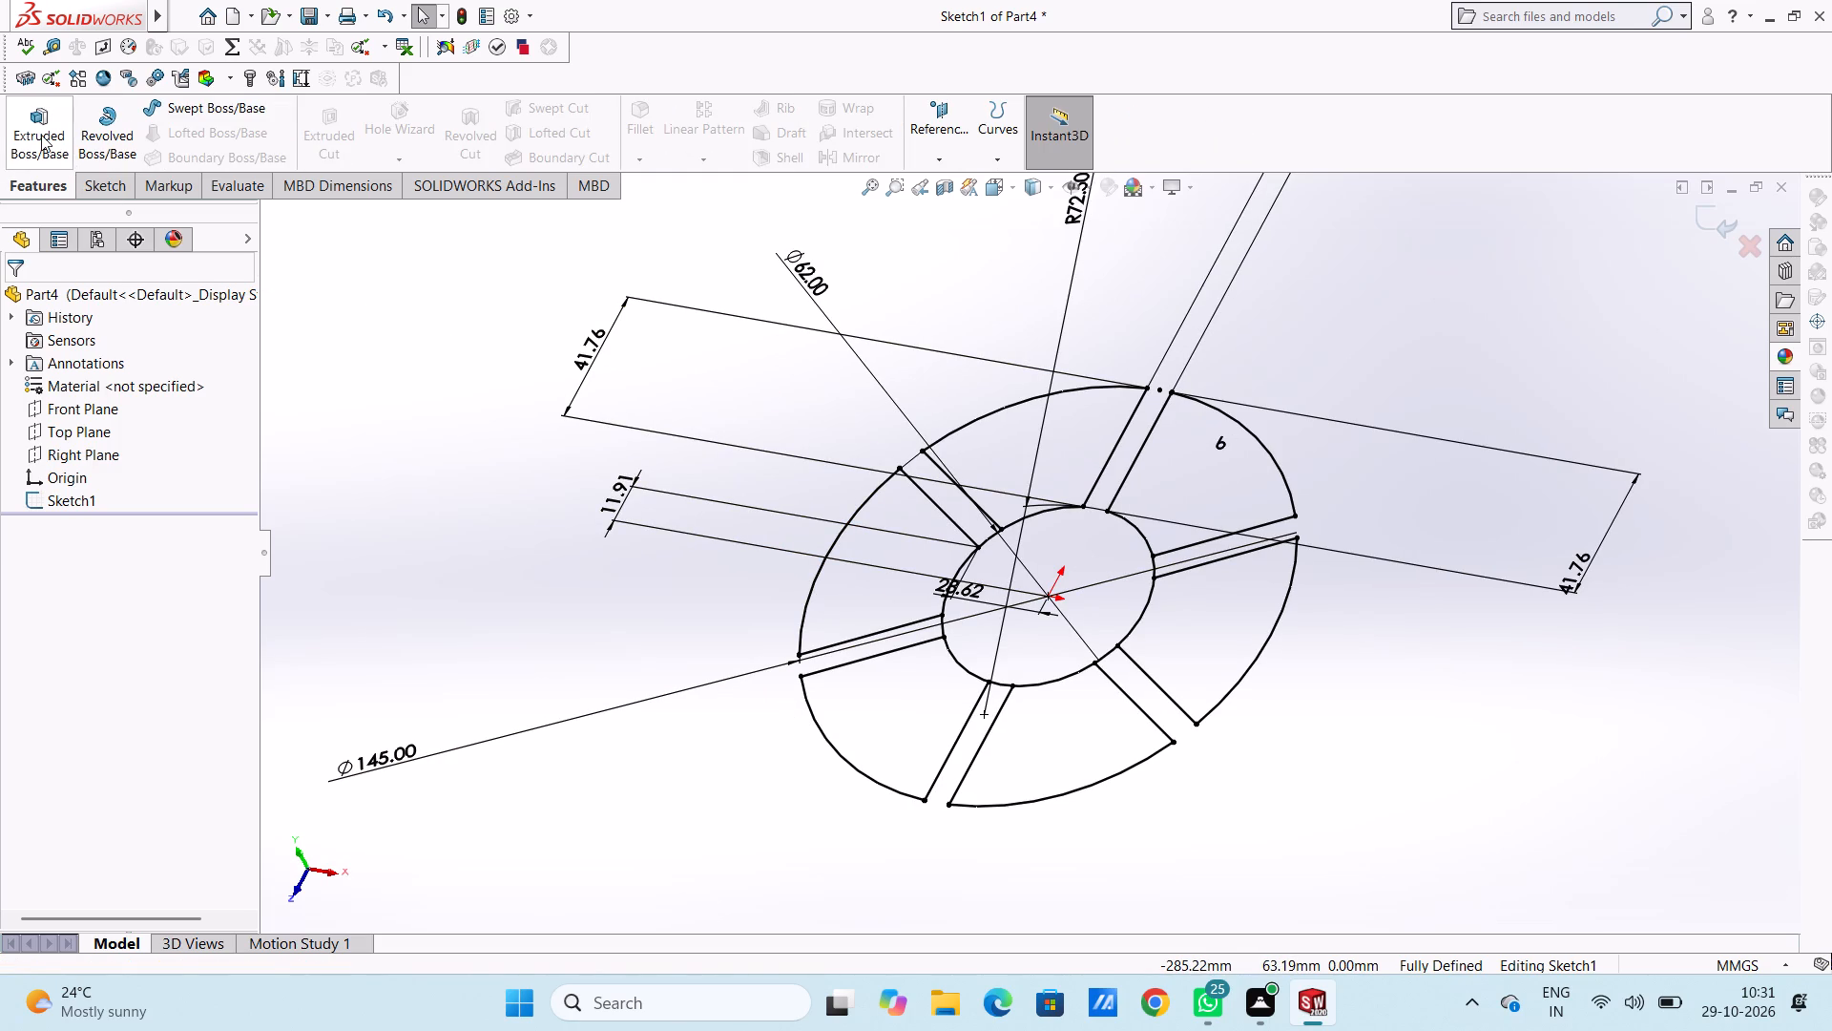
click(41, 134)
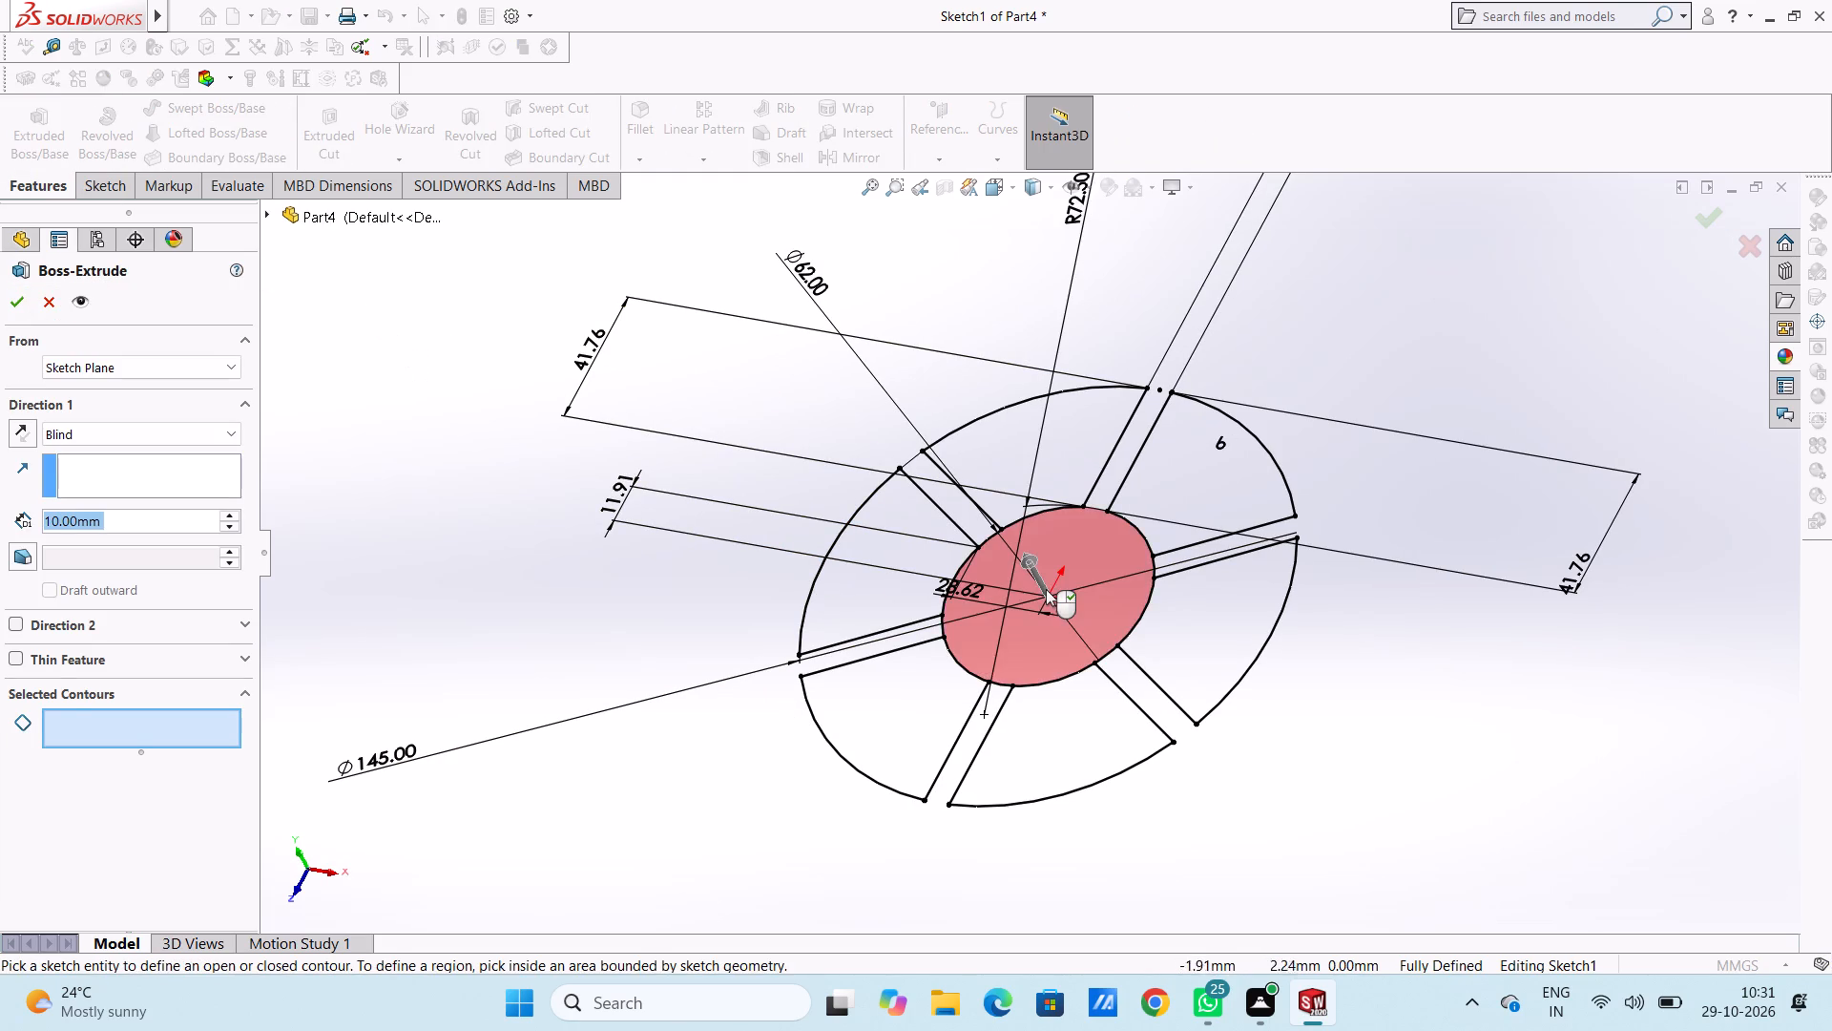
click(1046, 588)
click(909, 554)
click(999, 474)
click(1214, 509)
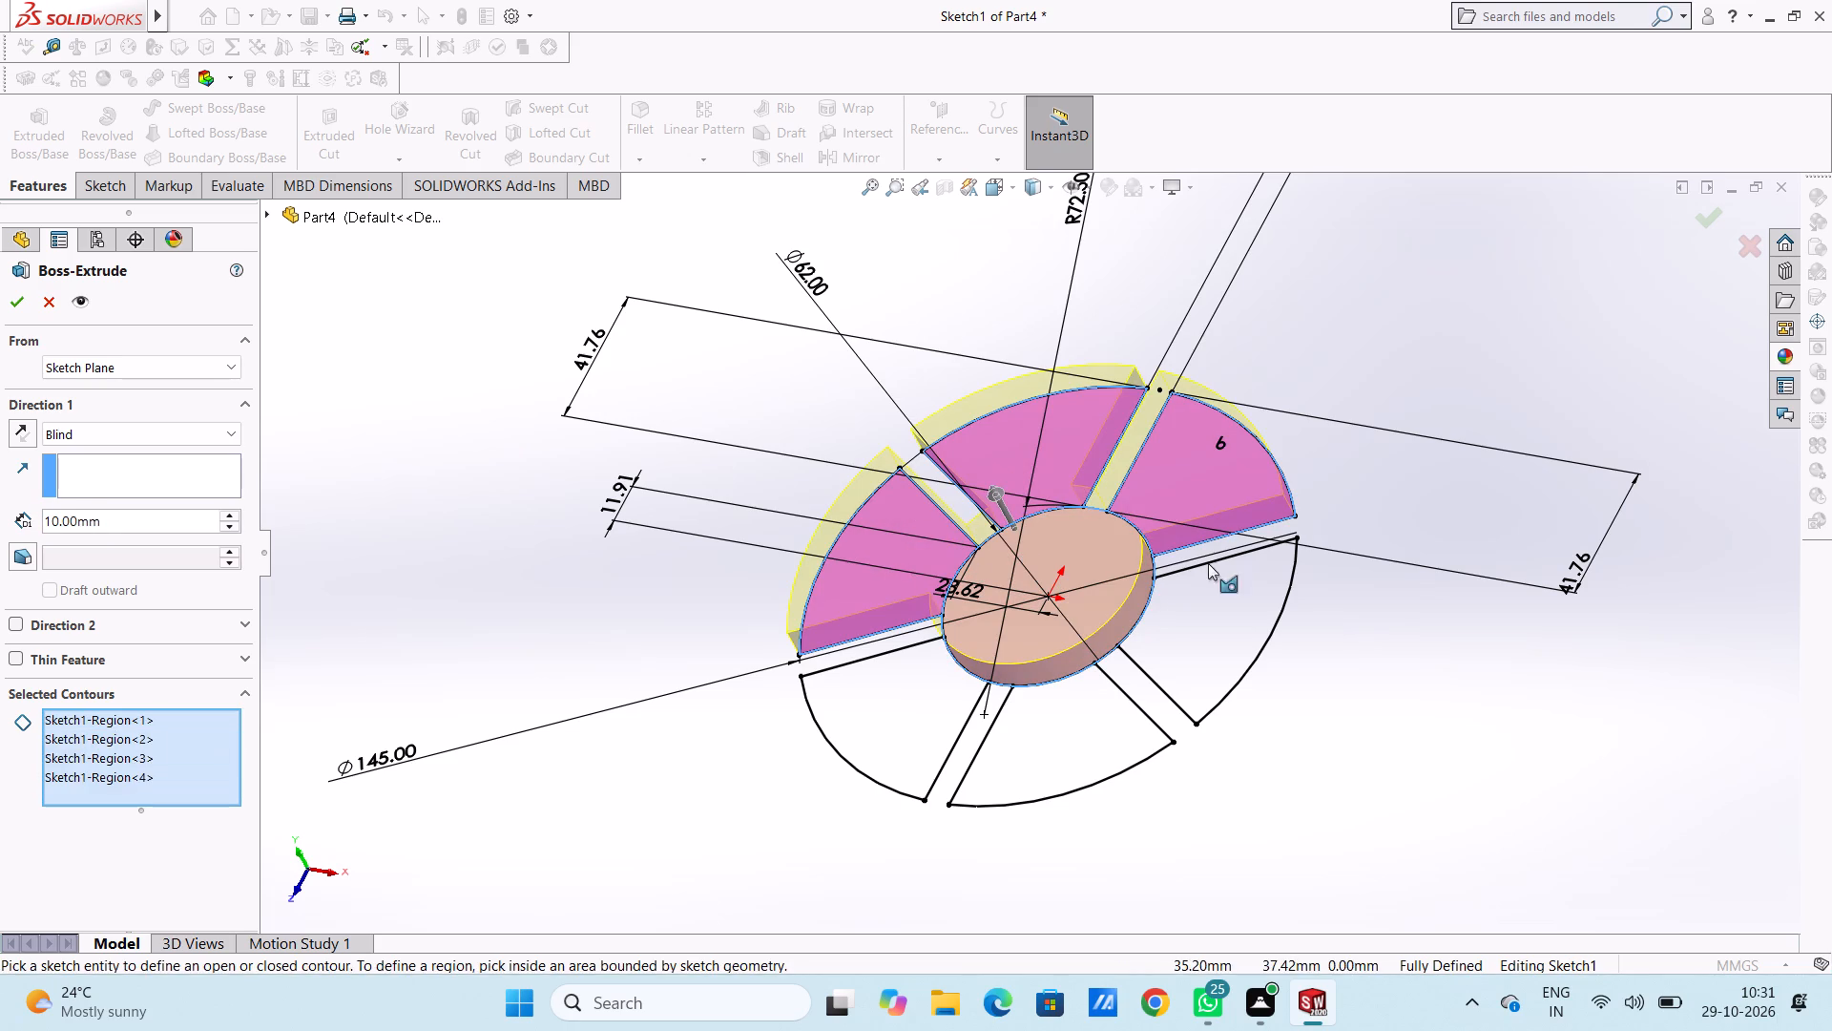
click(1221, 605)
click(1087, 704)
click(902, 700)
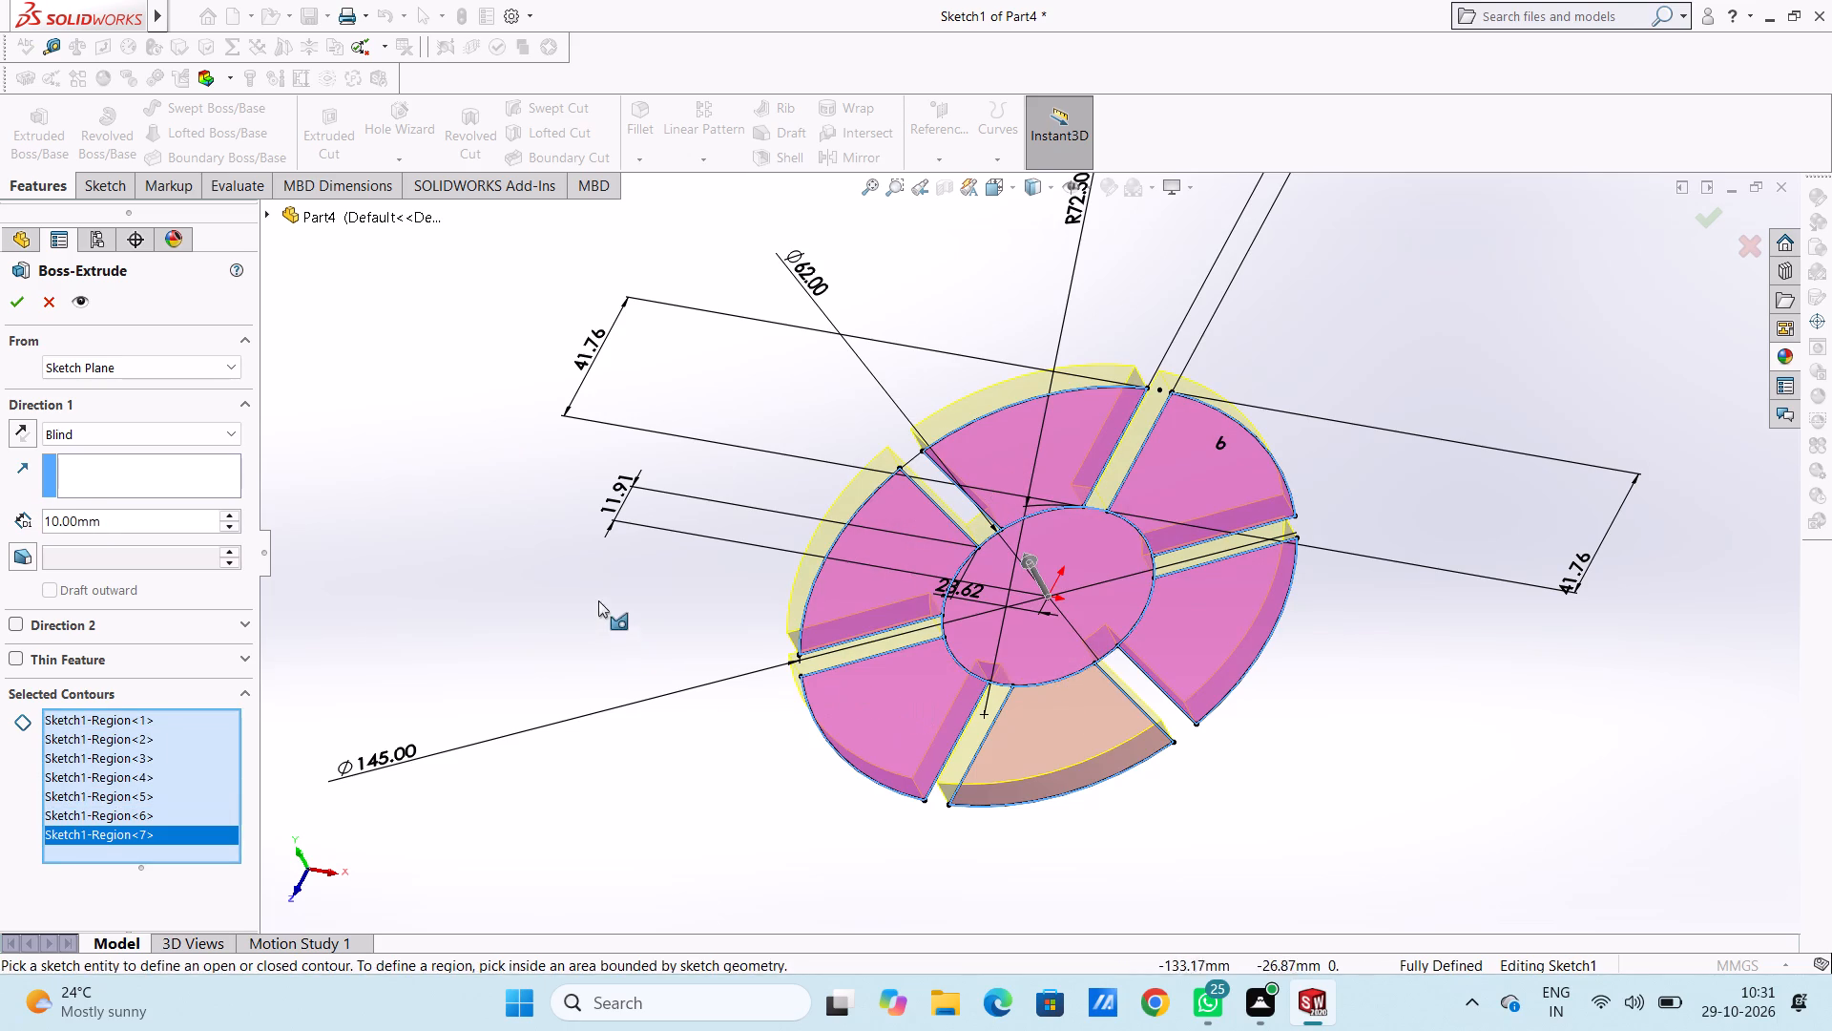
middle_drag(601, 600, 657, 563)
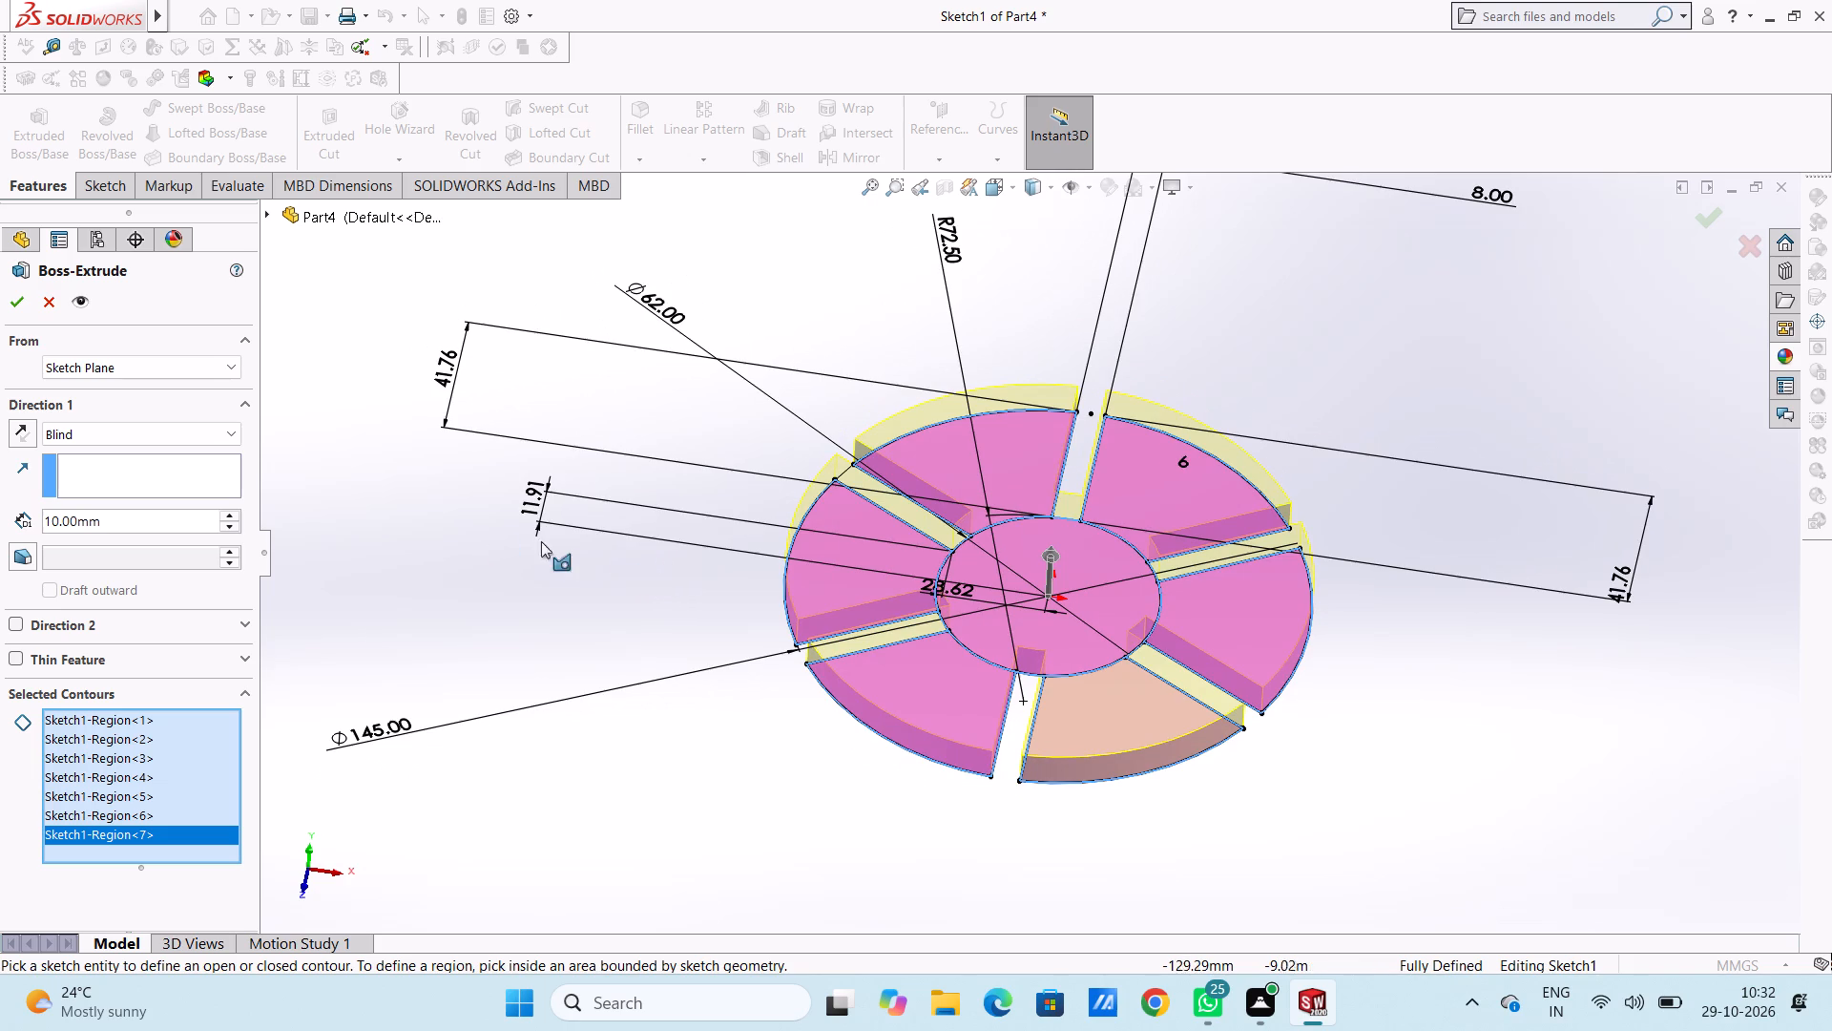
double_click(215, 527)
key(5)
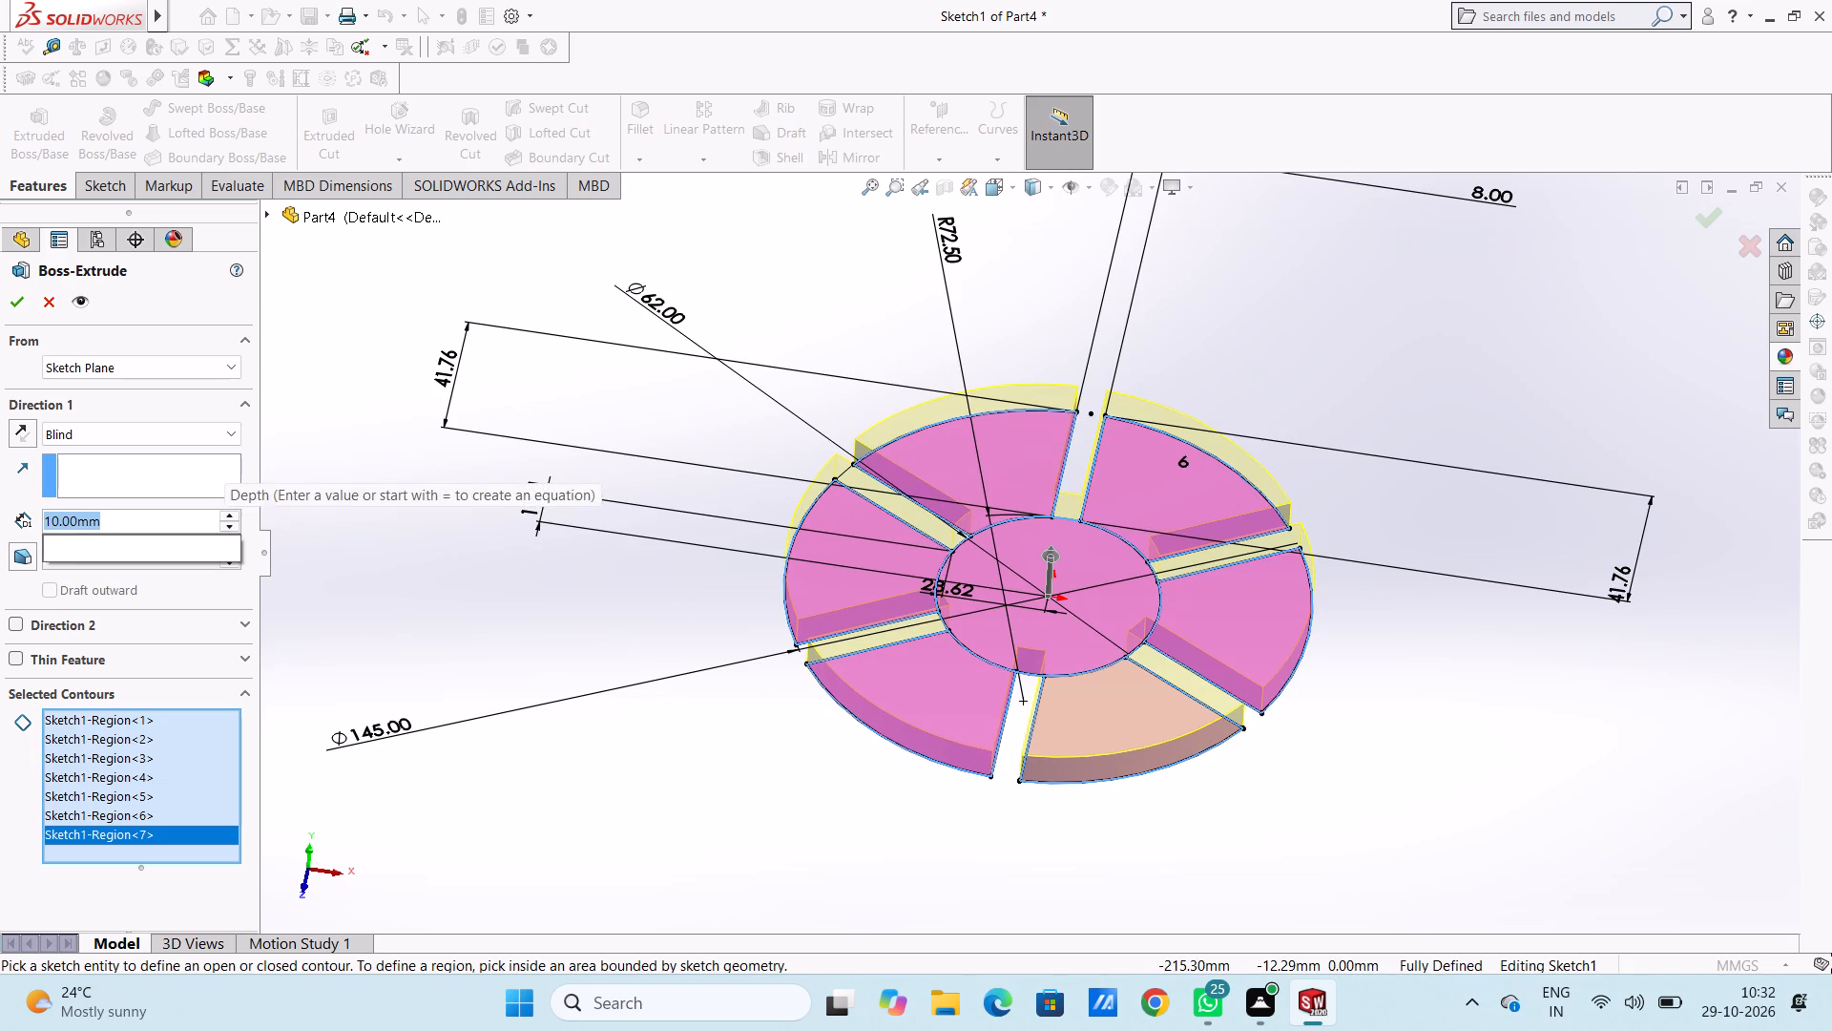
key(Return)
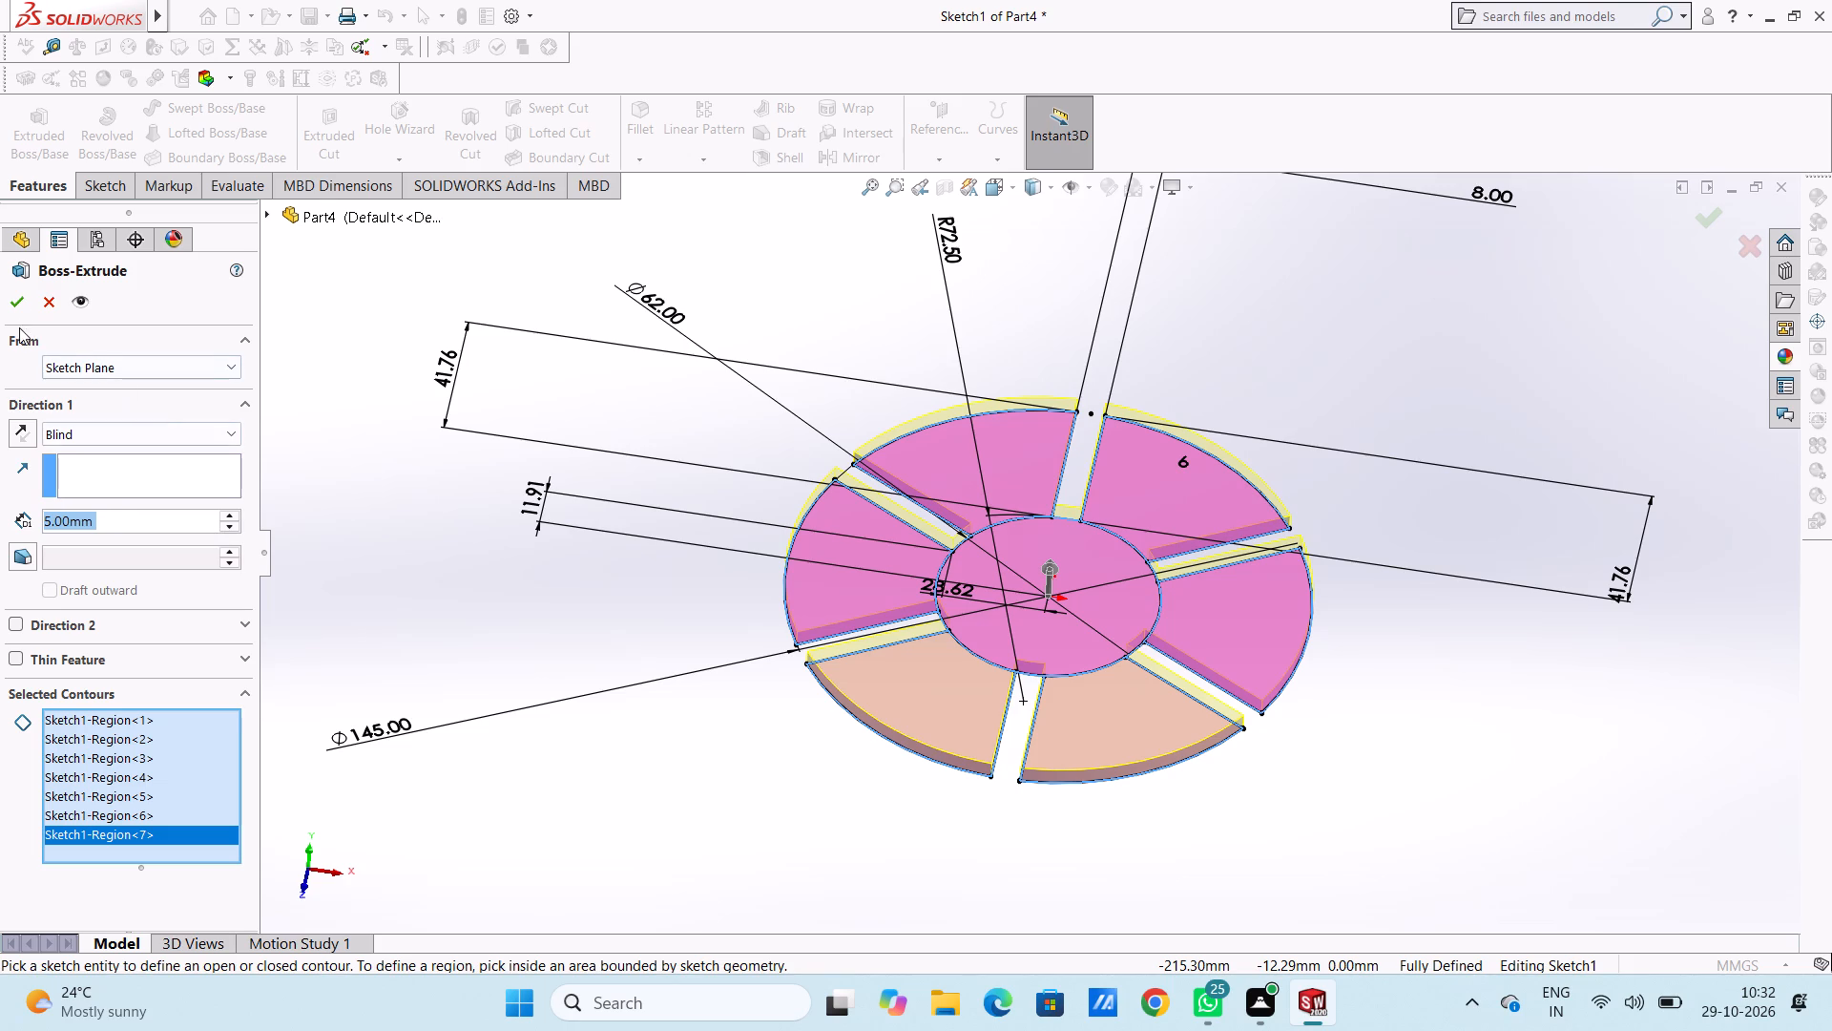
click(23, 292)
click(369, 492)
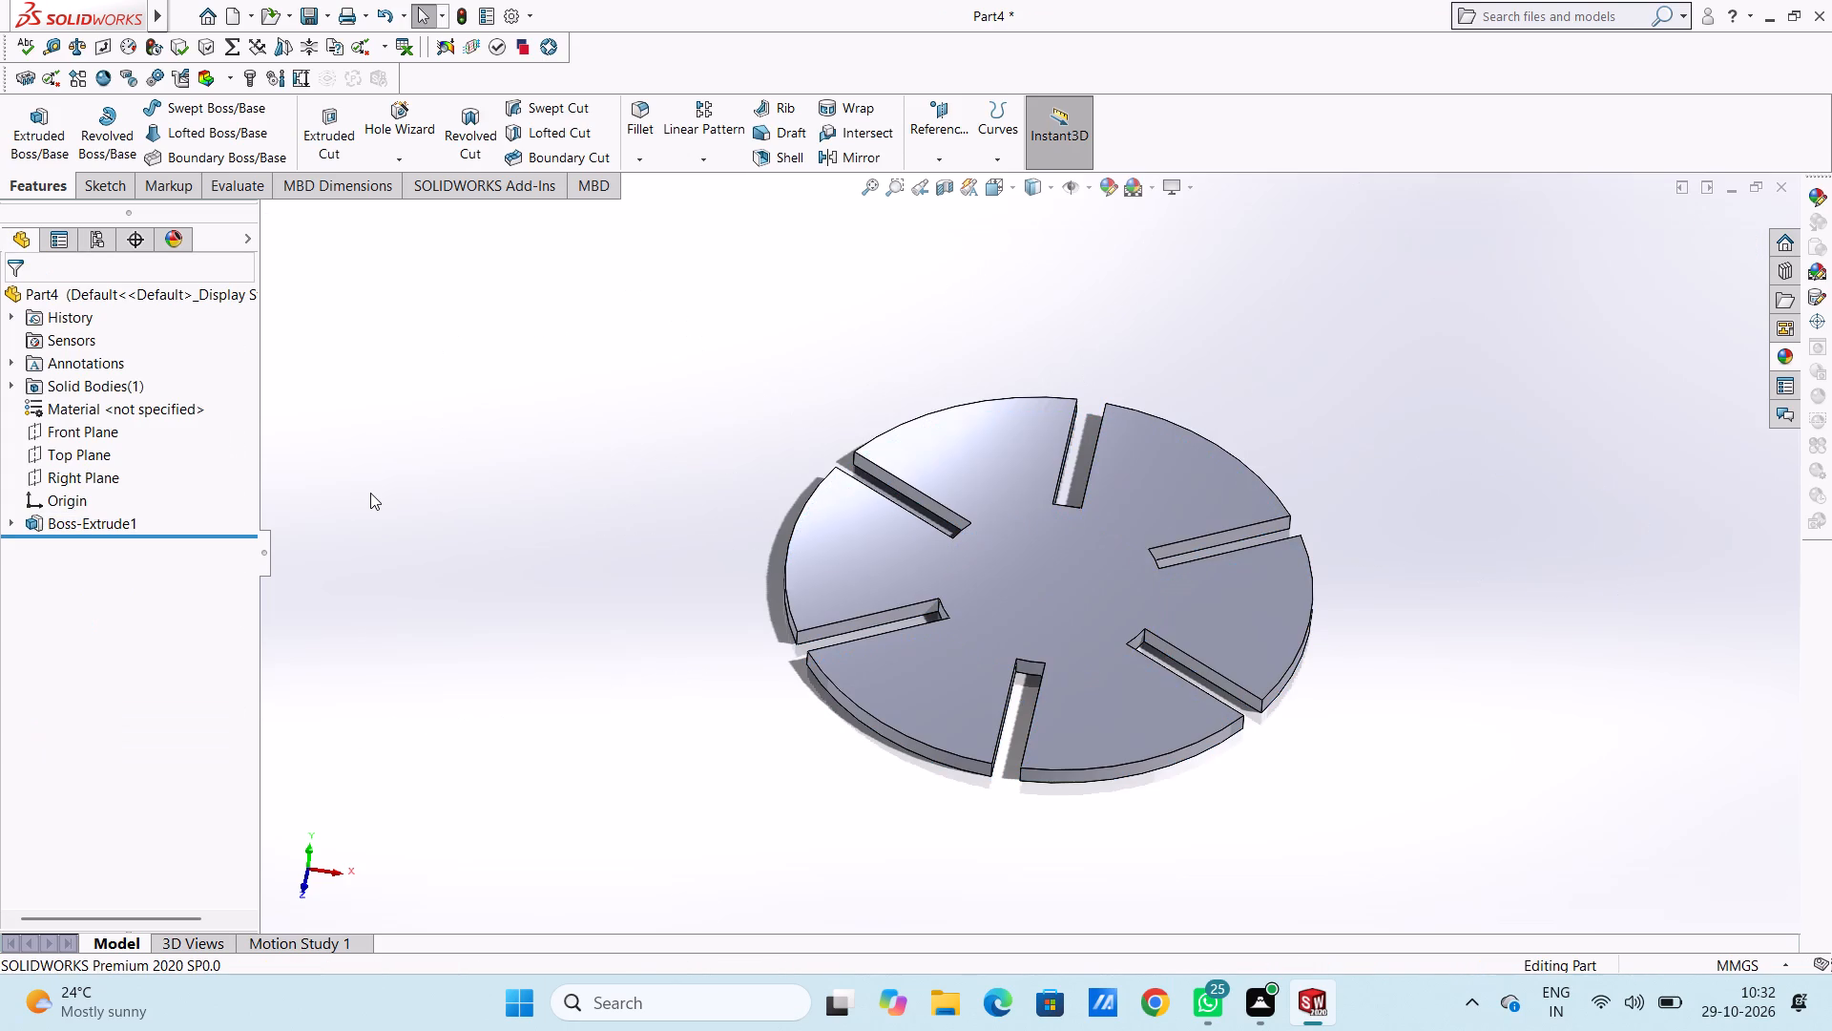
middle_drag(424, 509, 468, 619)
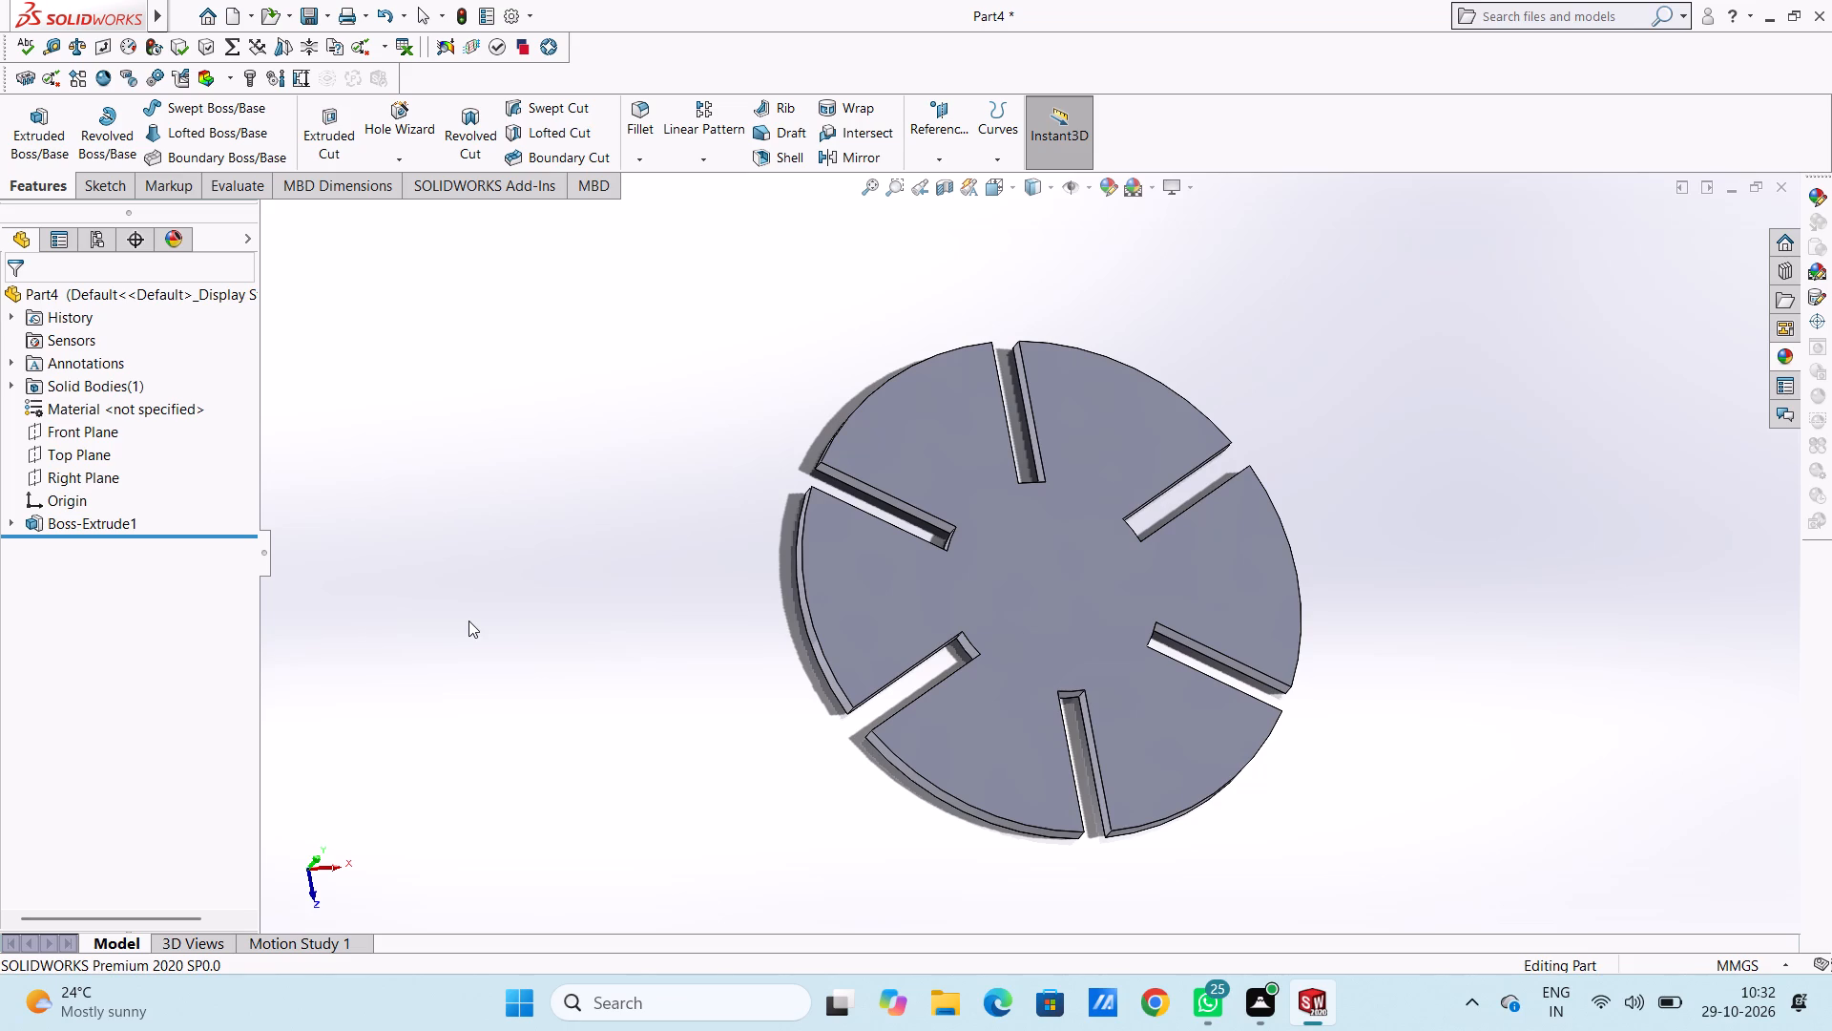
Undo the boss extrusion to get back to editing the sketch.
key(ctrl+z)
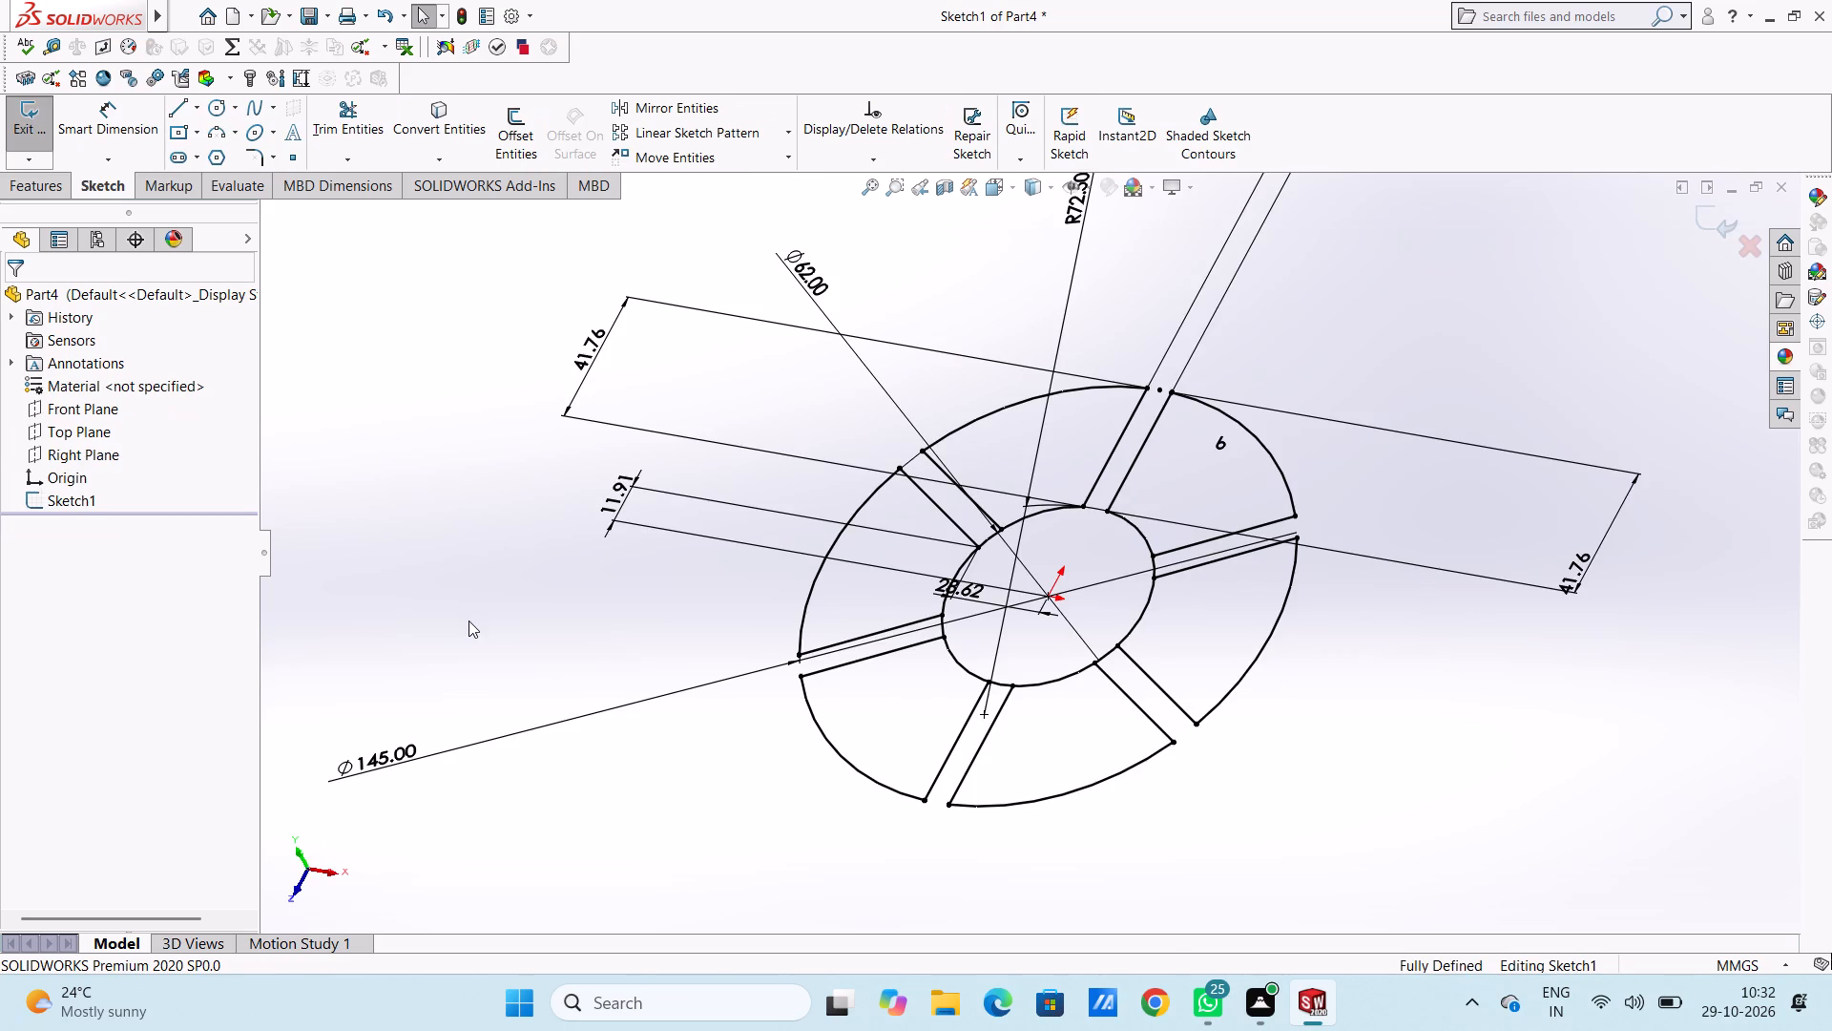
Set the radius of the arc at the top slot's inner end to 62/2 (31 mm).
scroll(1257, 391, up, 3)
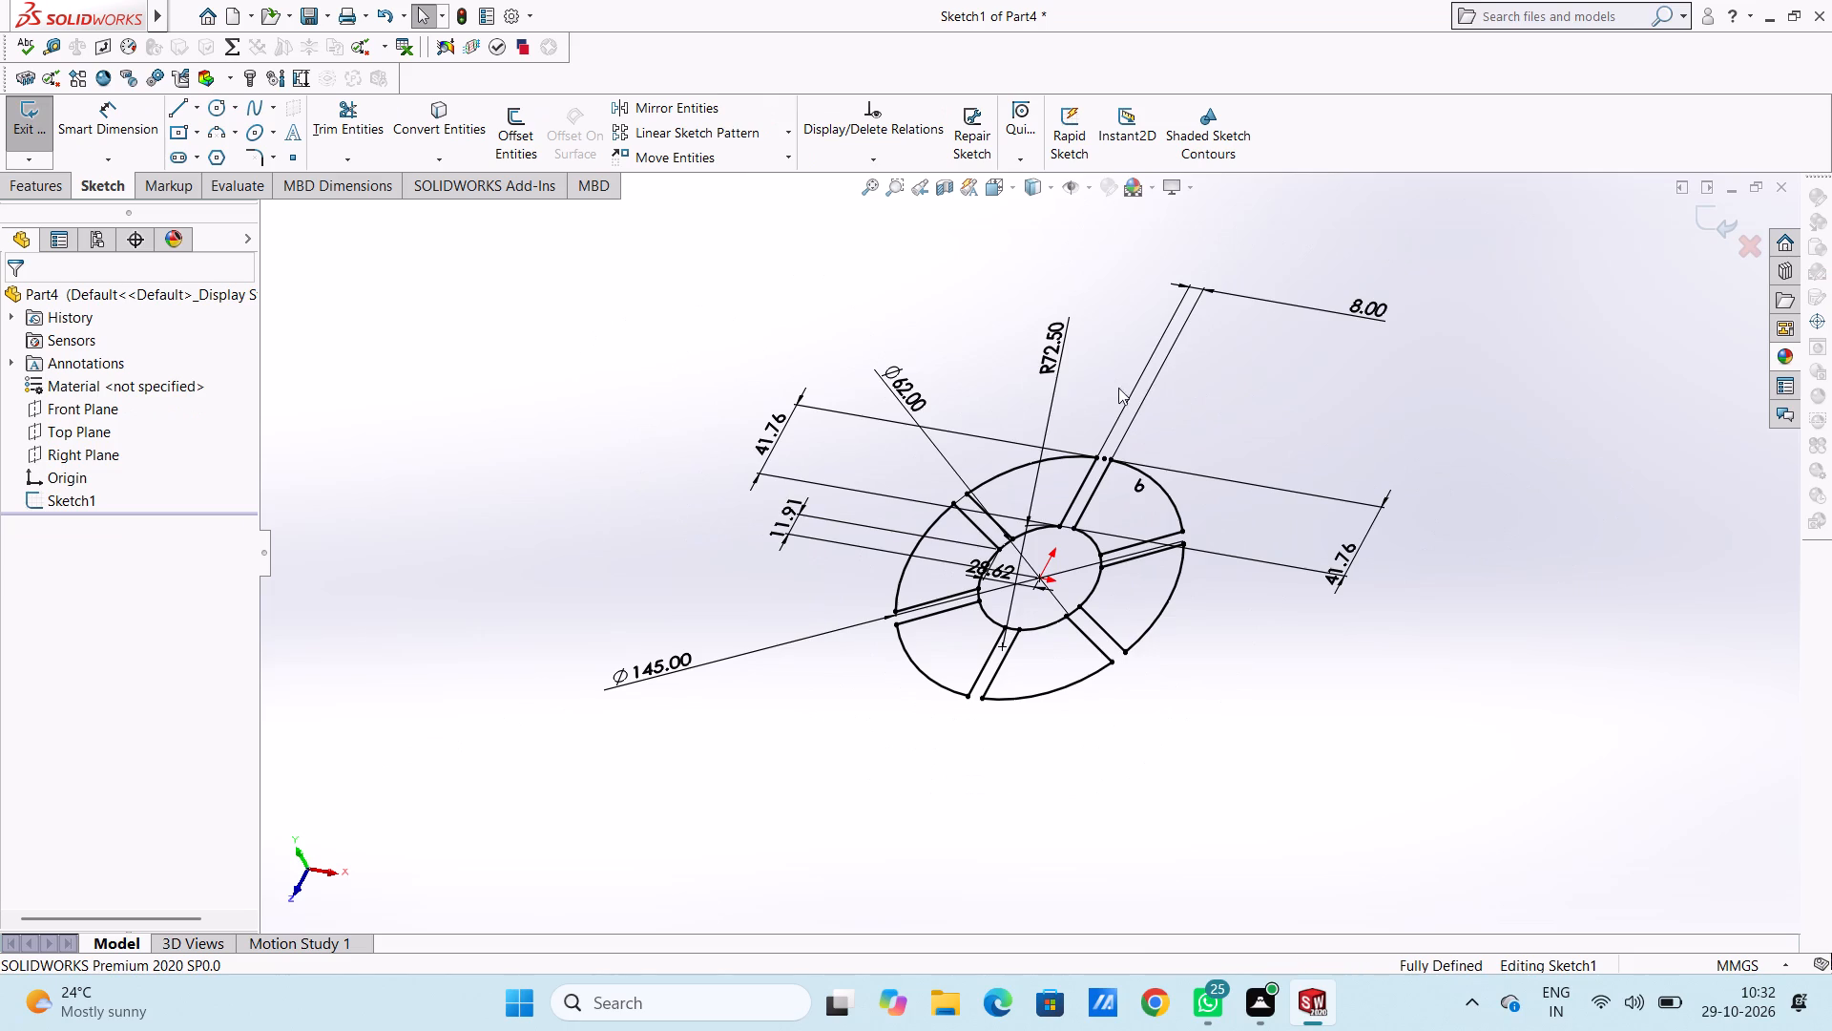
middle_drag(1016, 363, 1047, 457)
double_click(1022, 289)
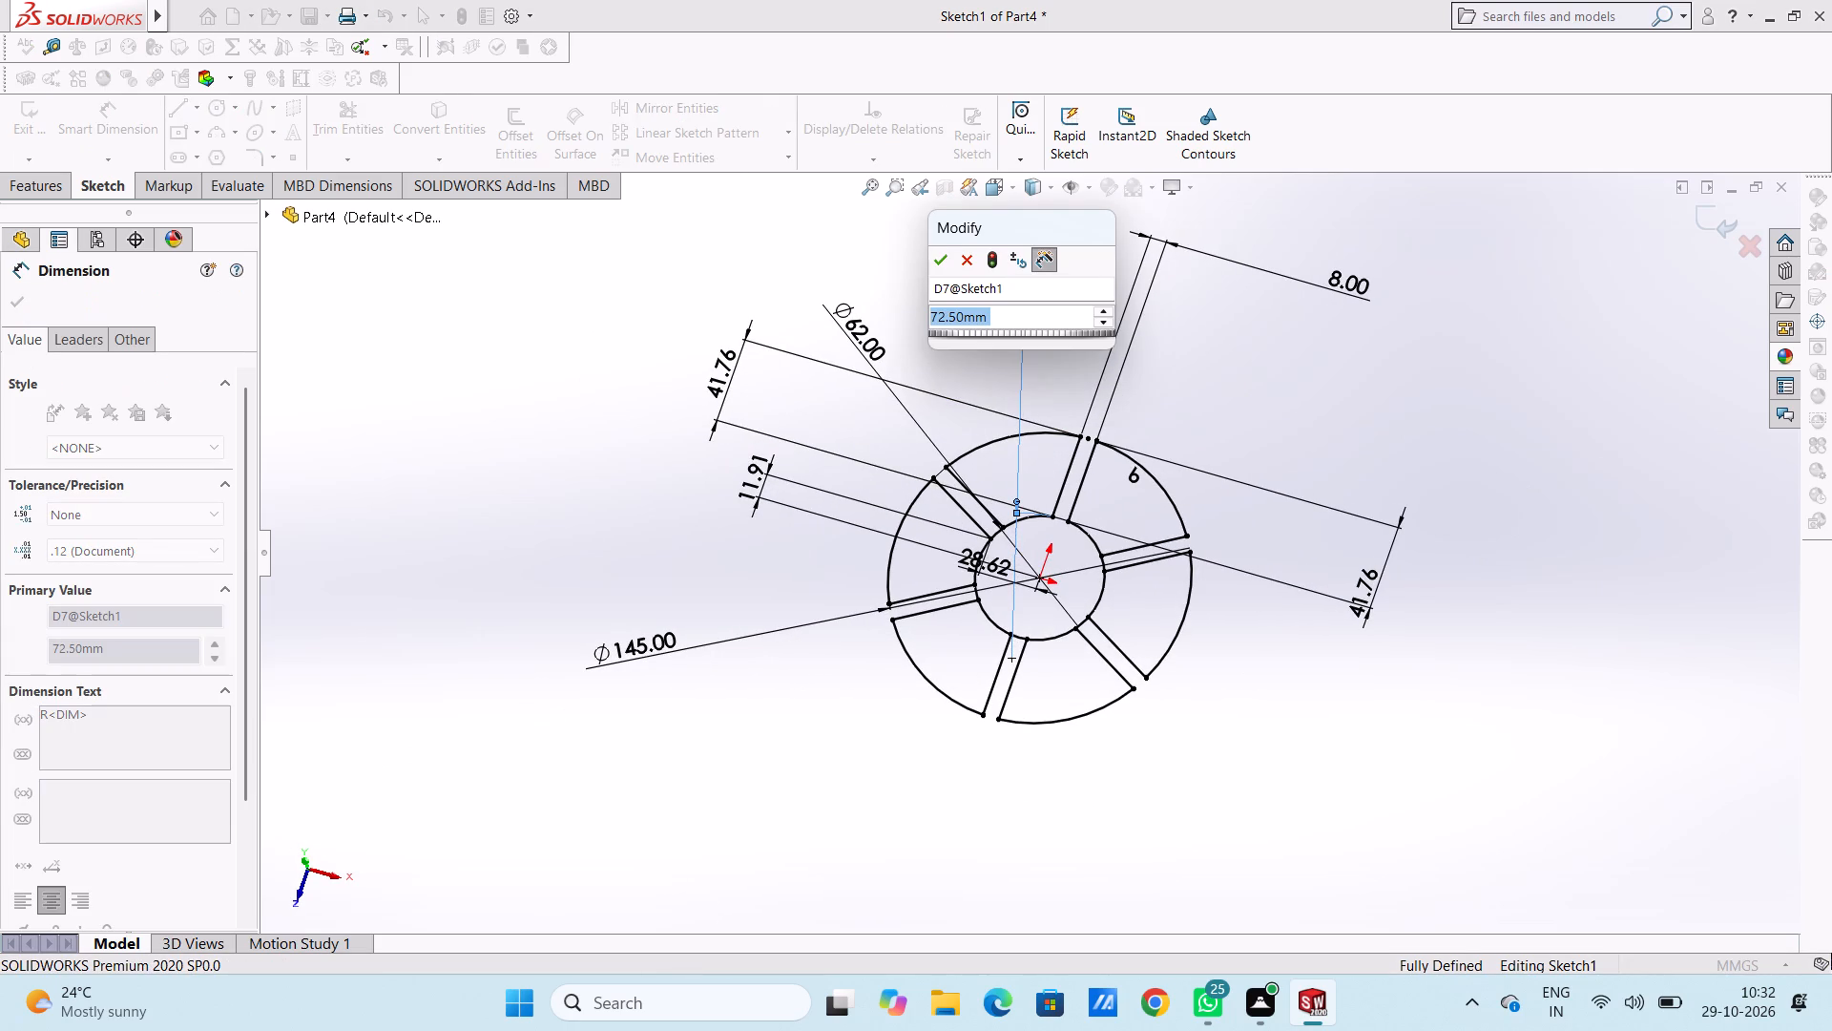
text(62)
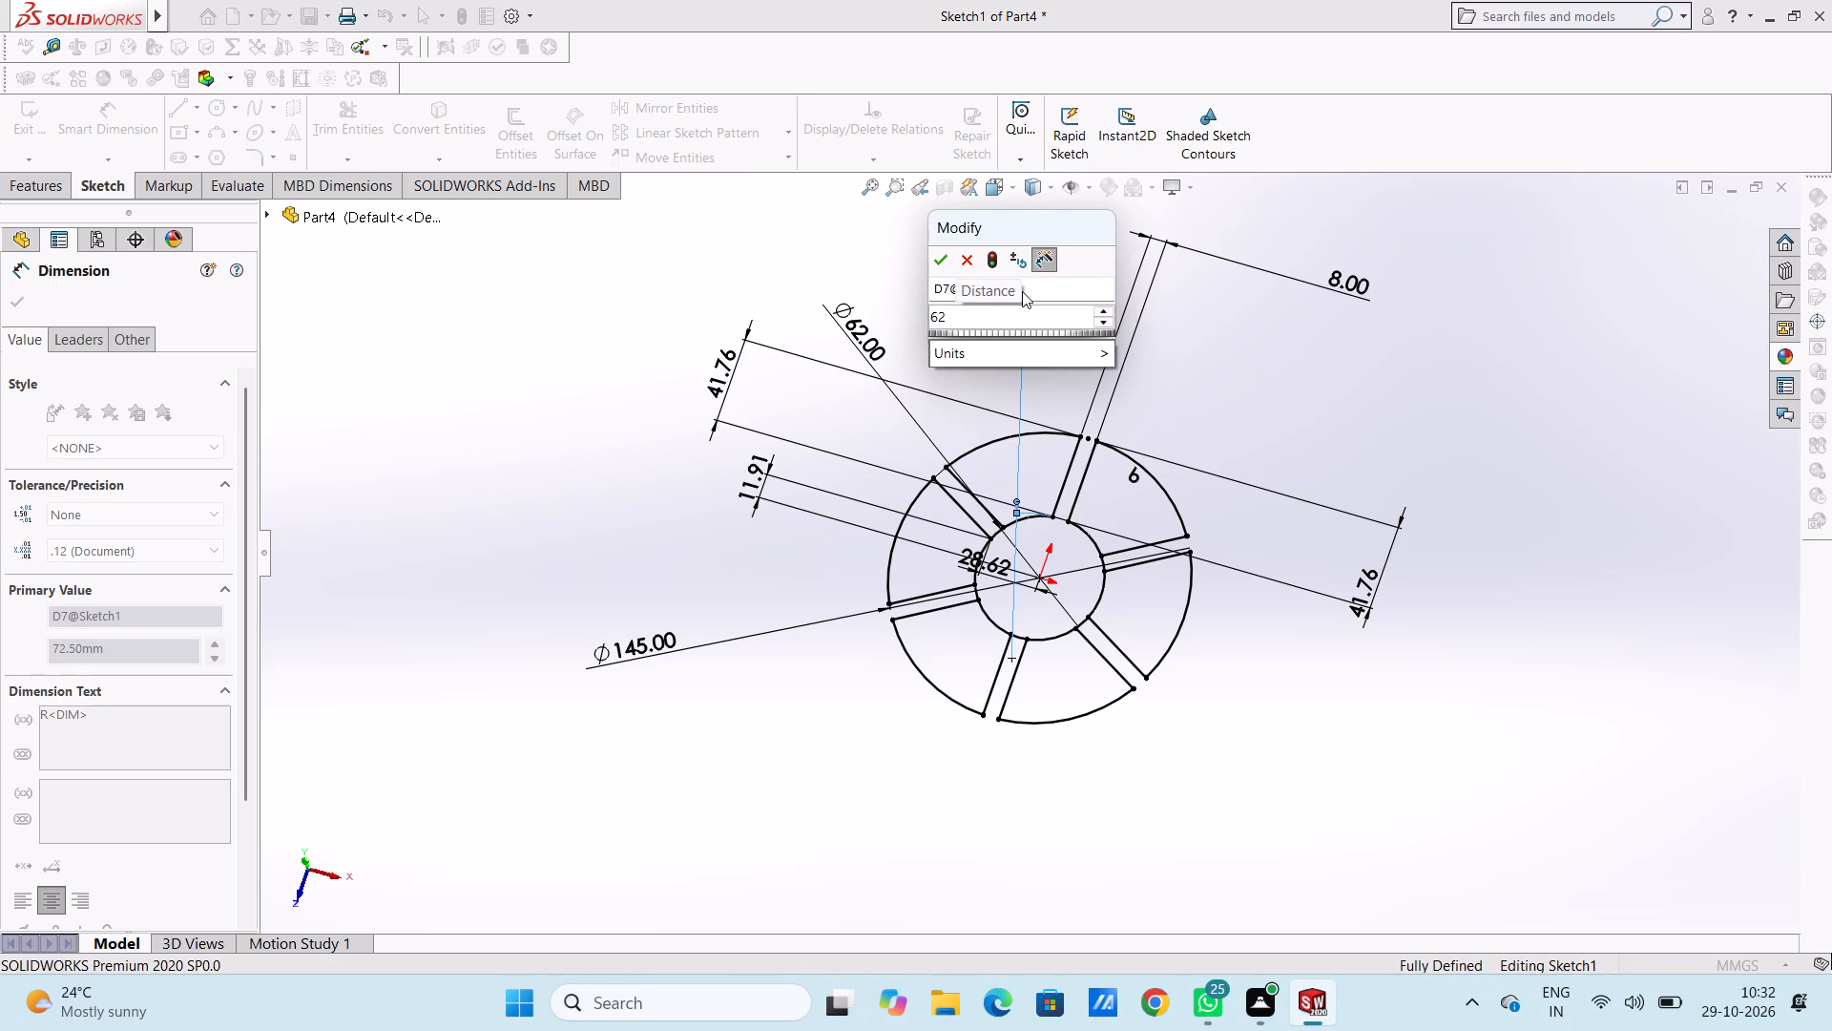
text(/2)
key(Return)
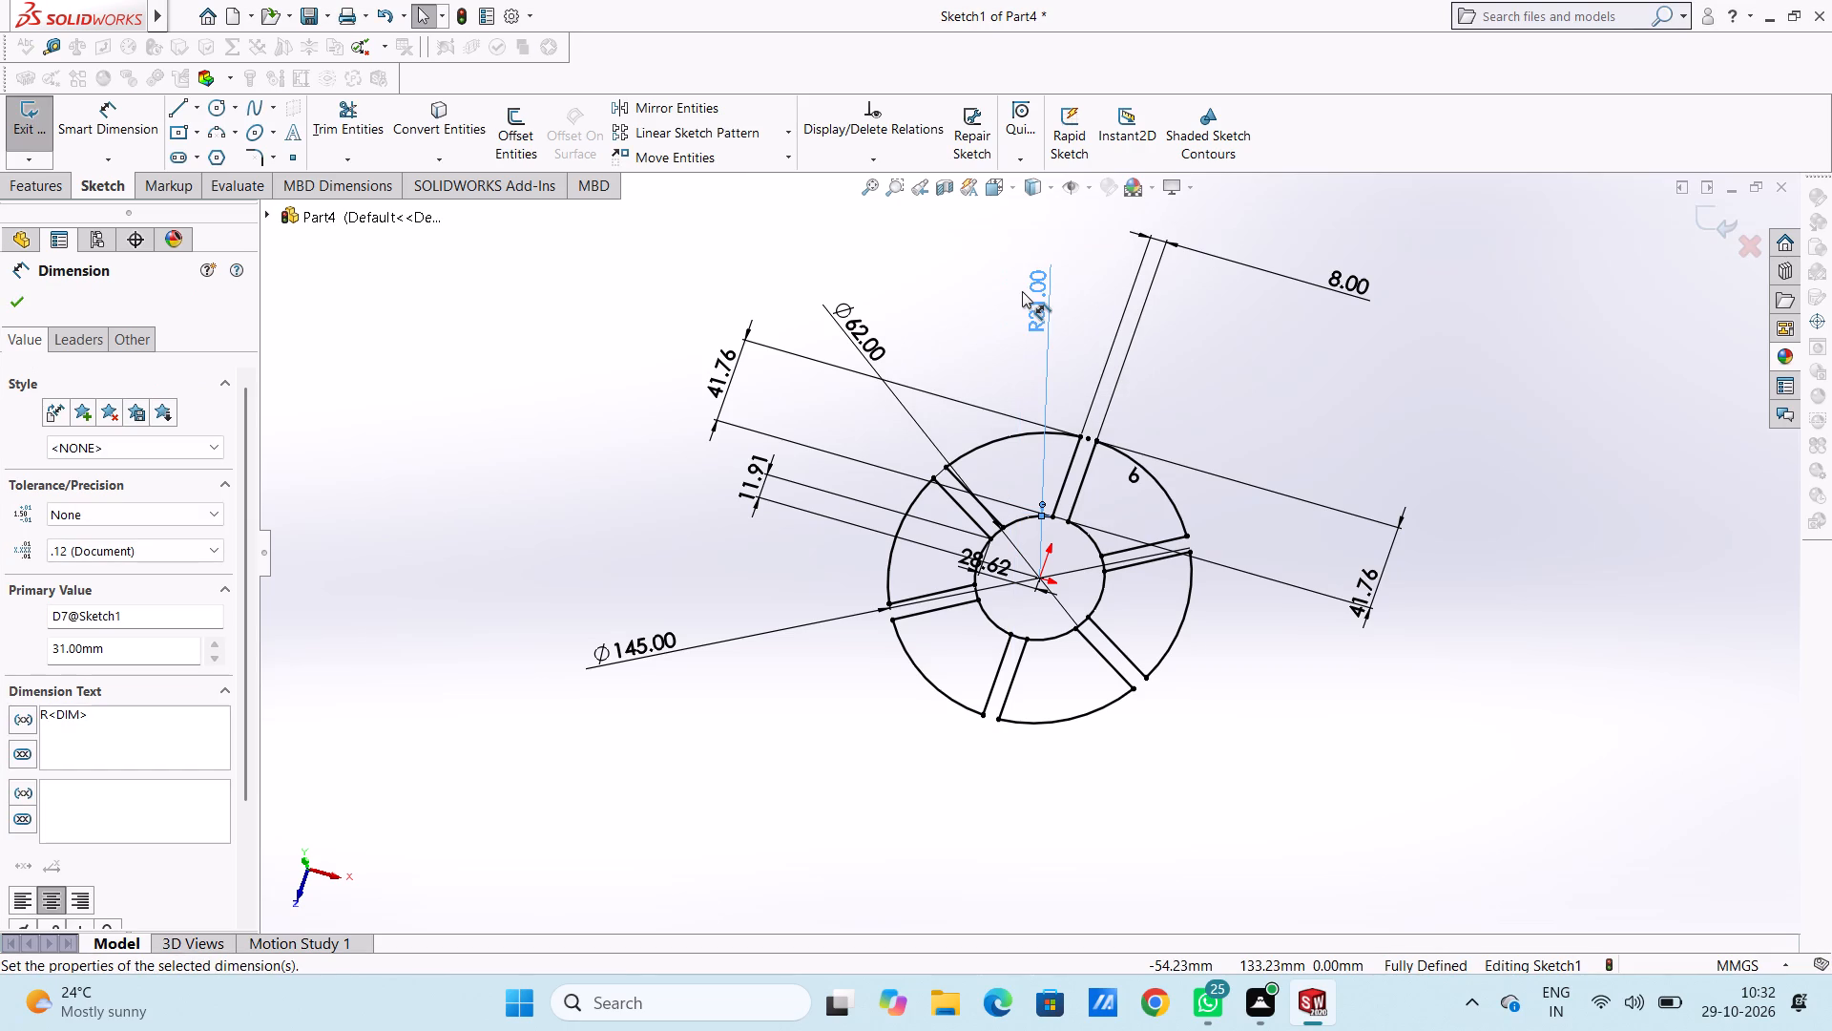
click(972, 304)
Examine the inner circle, the slot ends and the dimensions of the whole sketch from several angles.
scroll(1095, 589, down, 2)
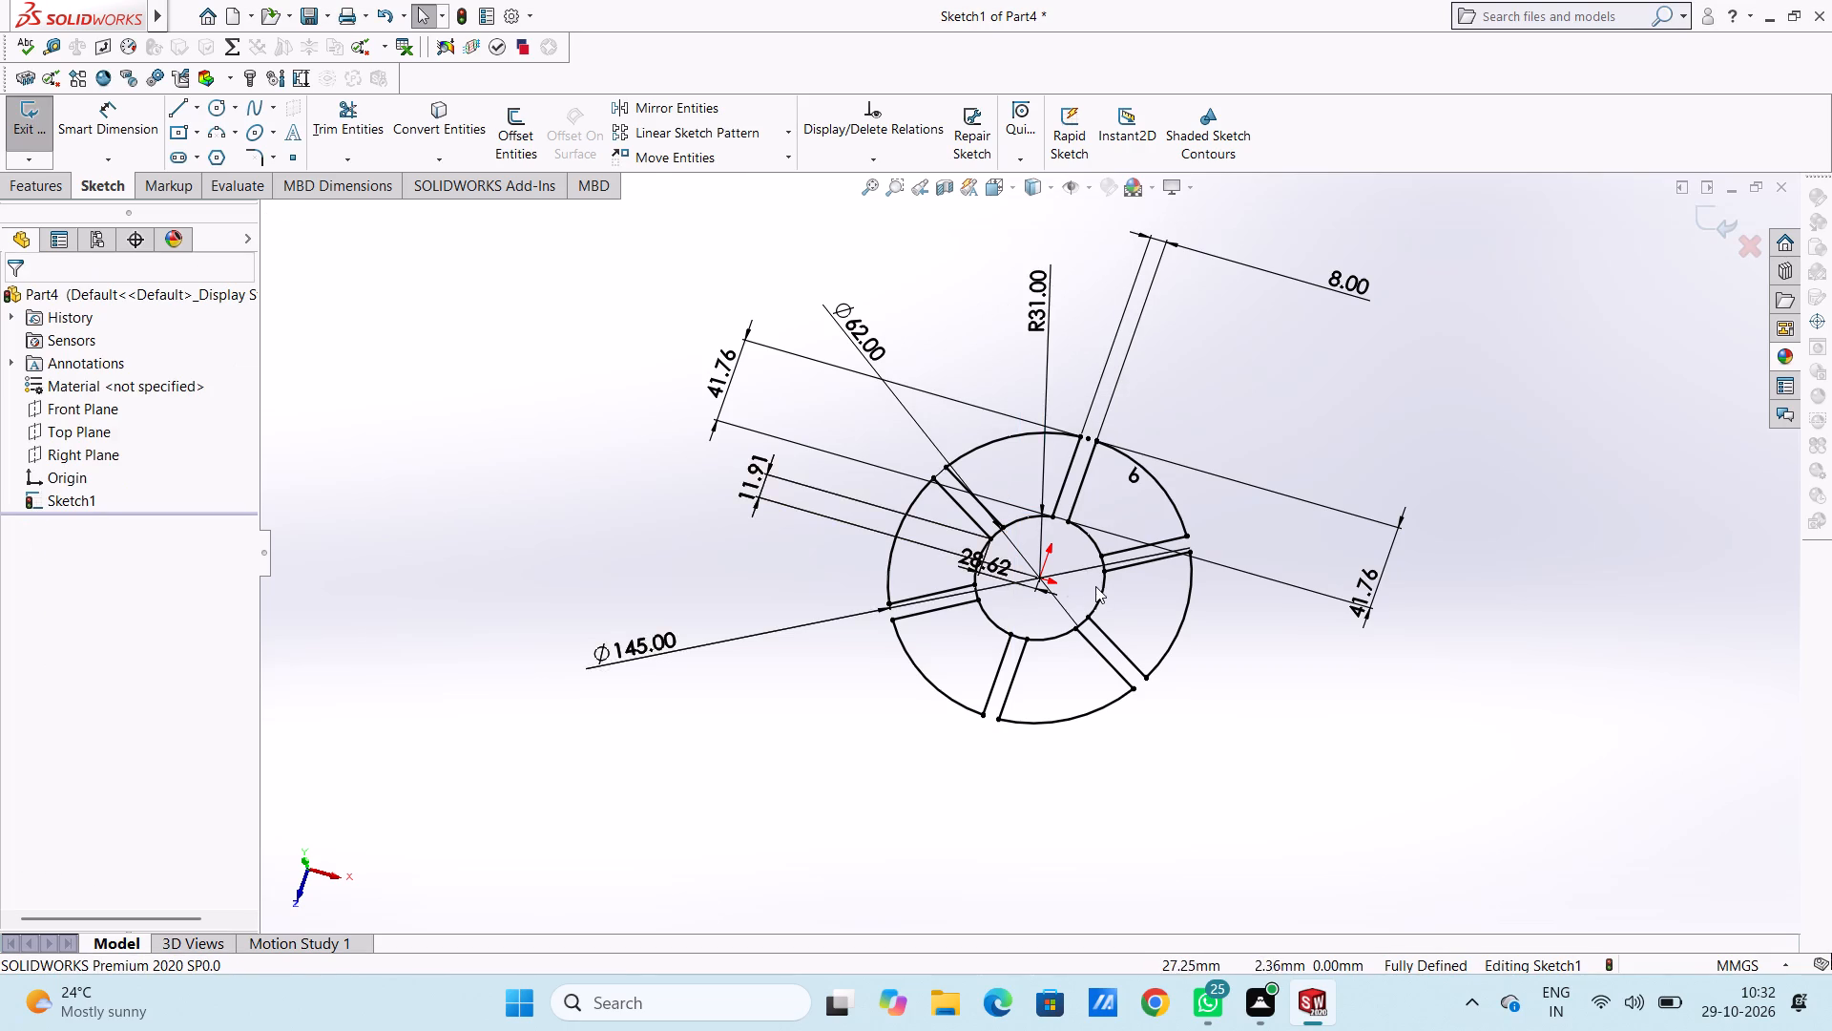
scroll(1095, 586, down, 2)
scroll(1033, 487, down, 3)
middle_drag(1013, 489, 1065, 423)
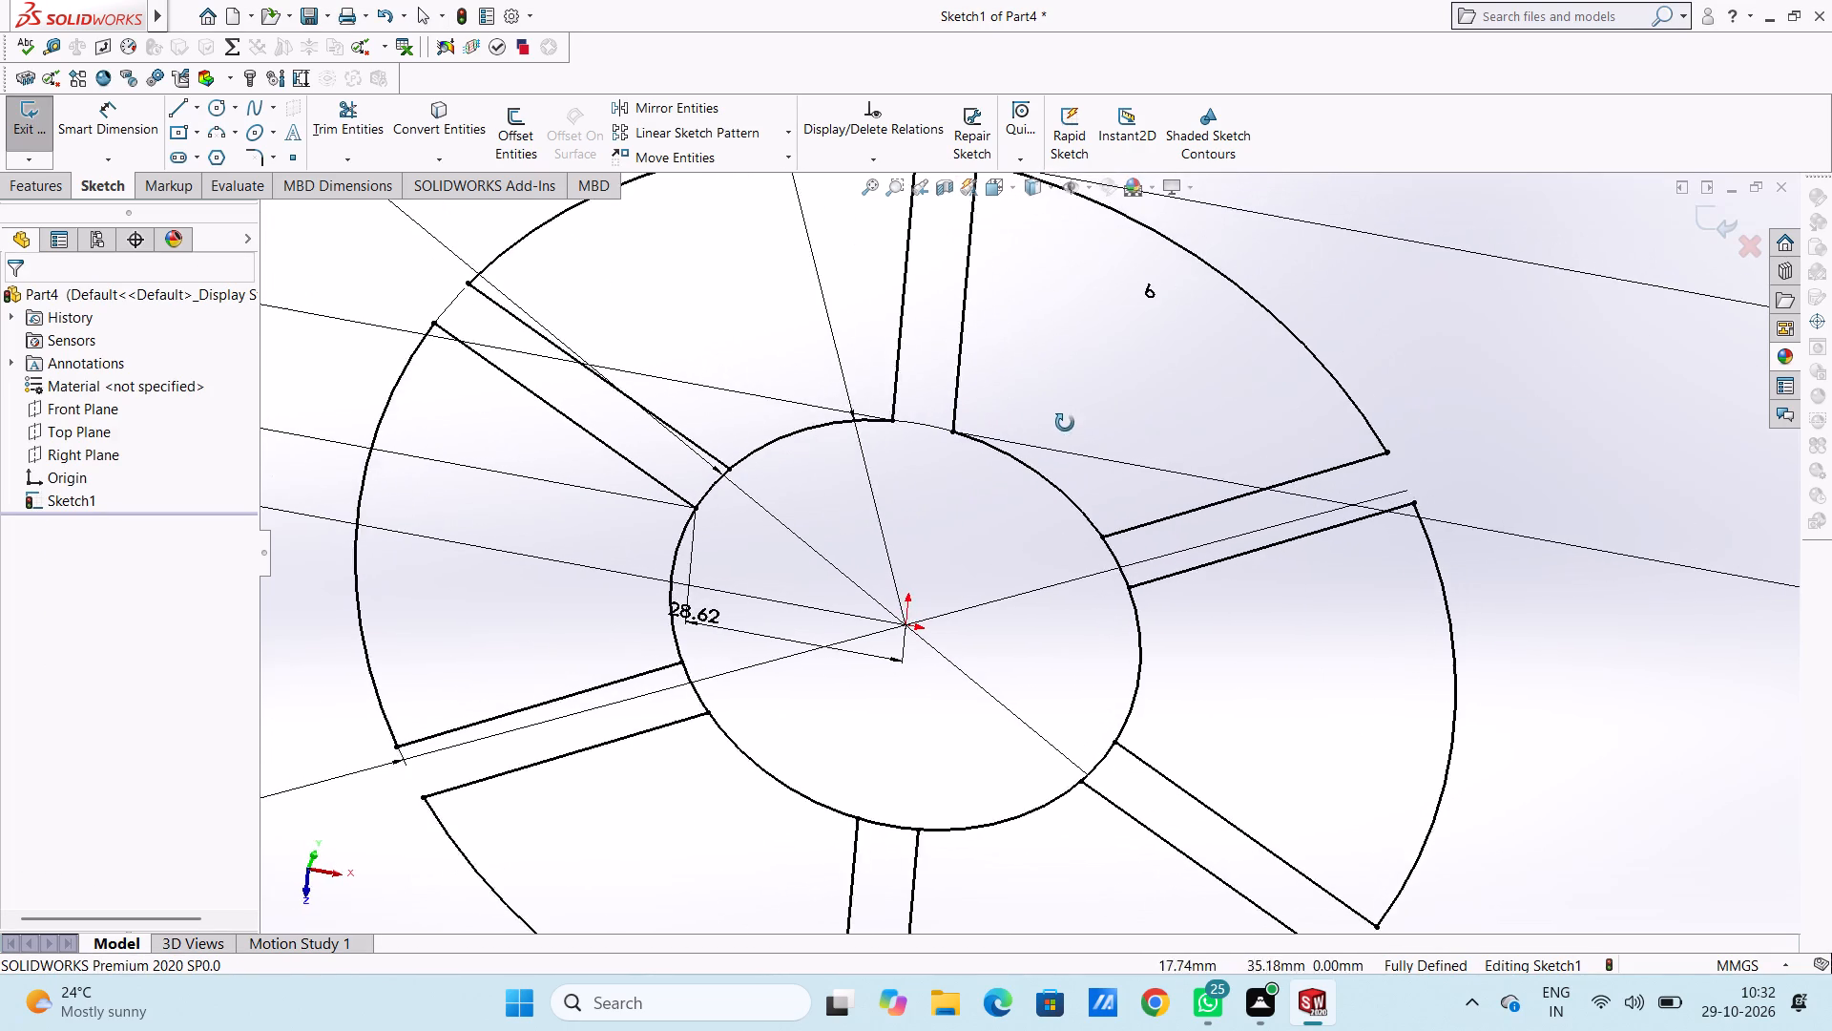
middle_drag(1065, 423, 1067, 479)
scroll(986, 501, up, 5)
middle_drag(976, 548, 1002, 475)
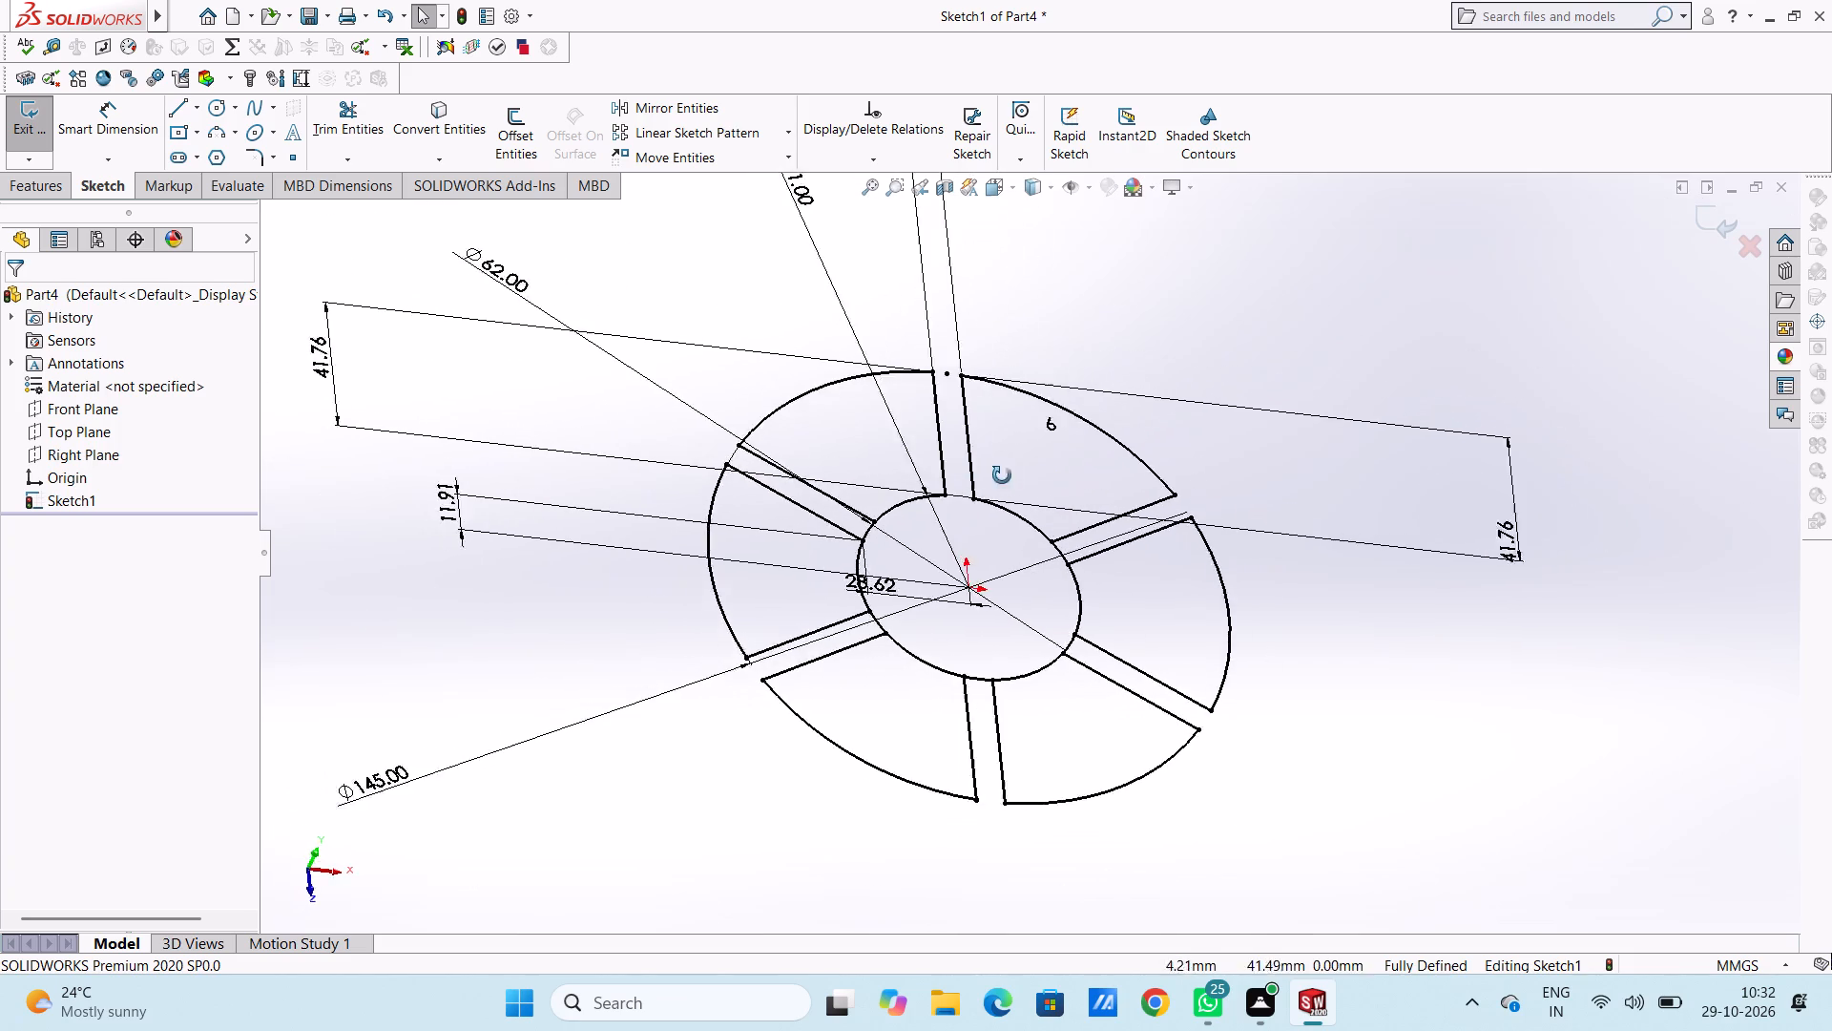
middle_drag(1002, 475, 951, 565)
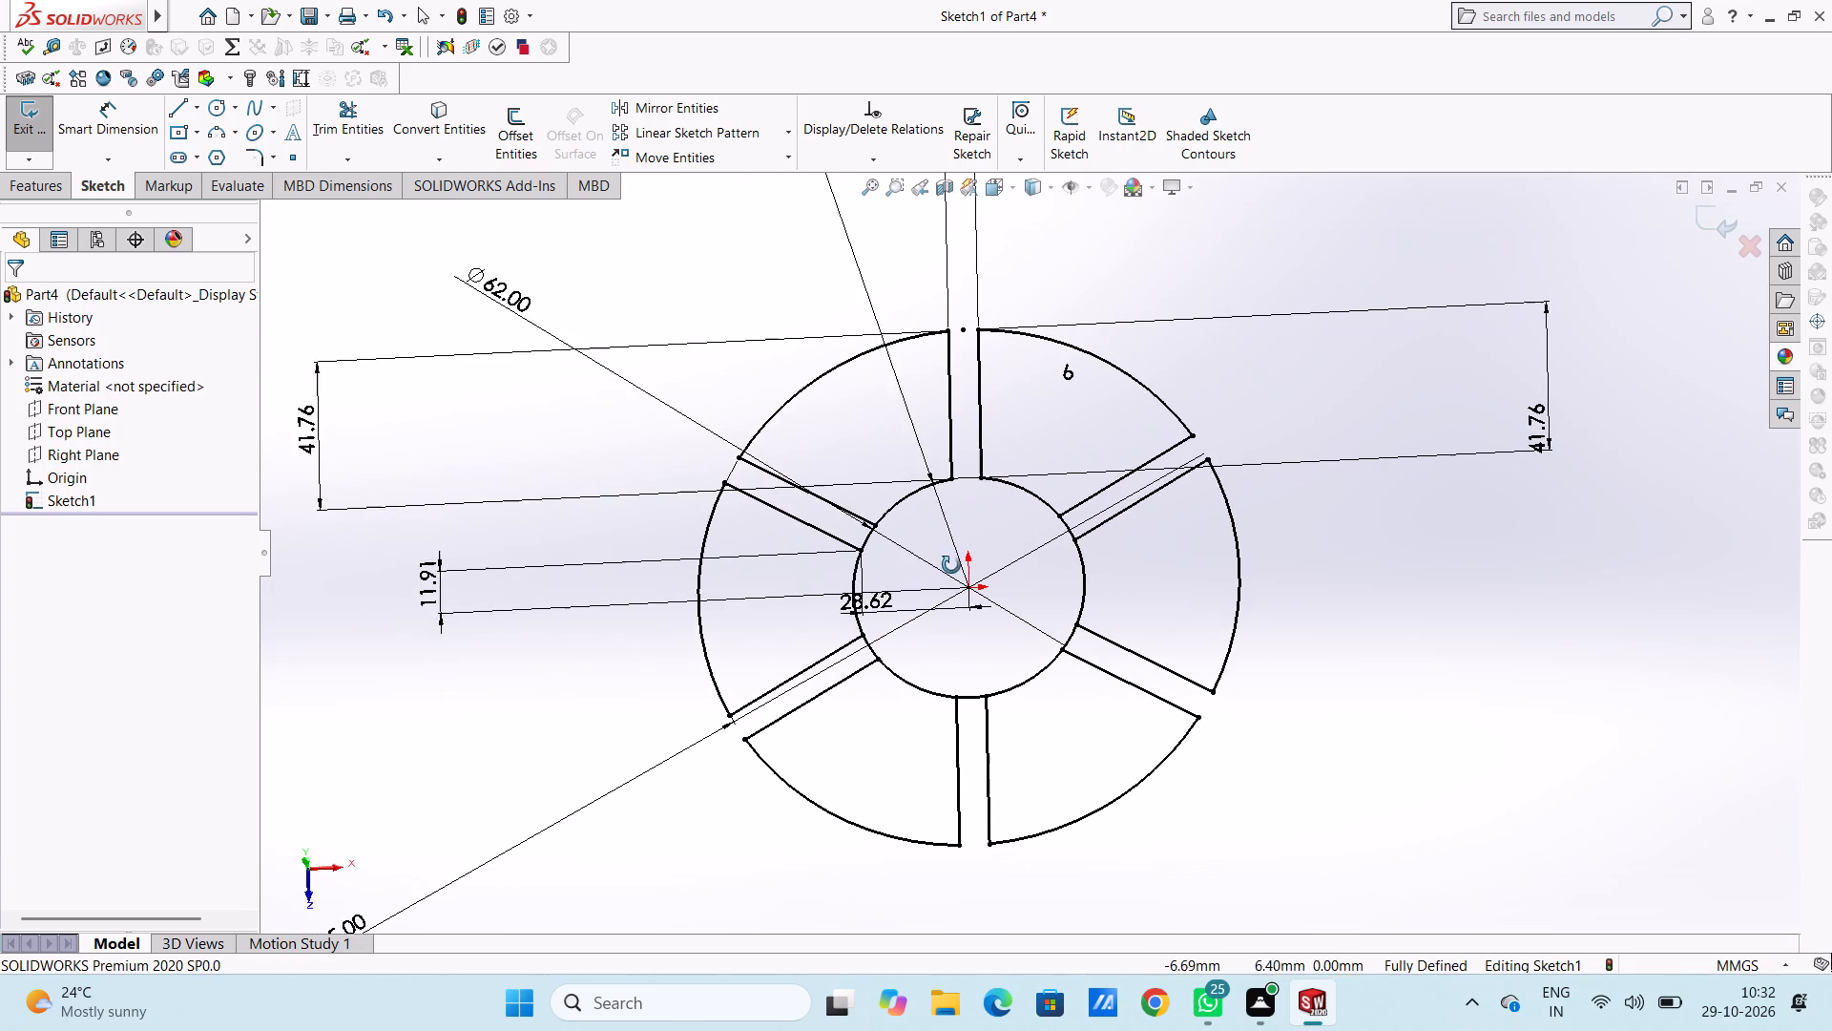
middle_drag(951, 565, 968, 613)
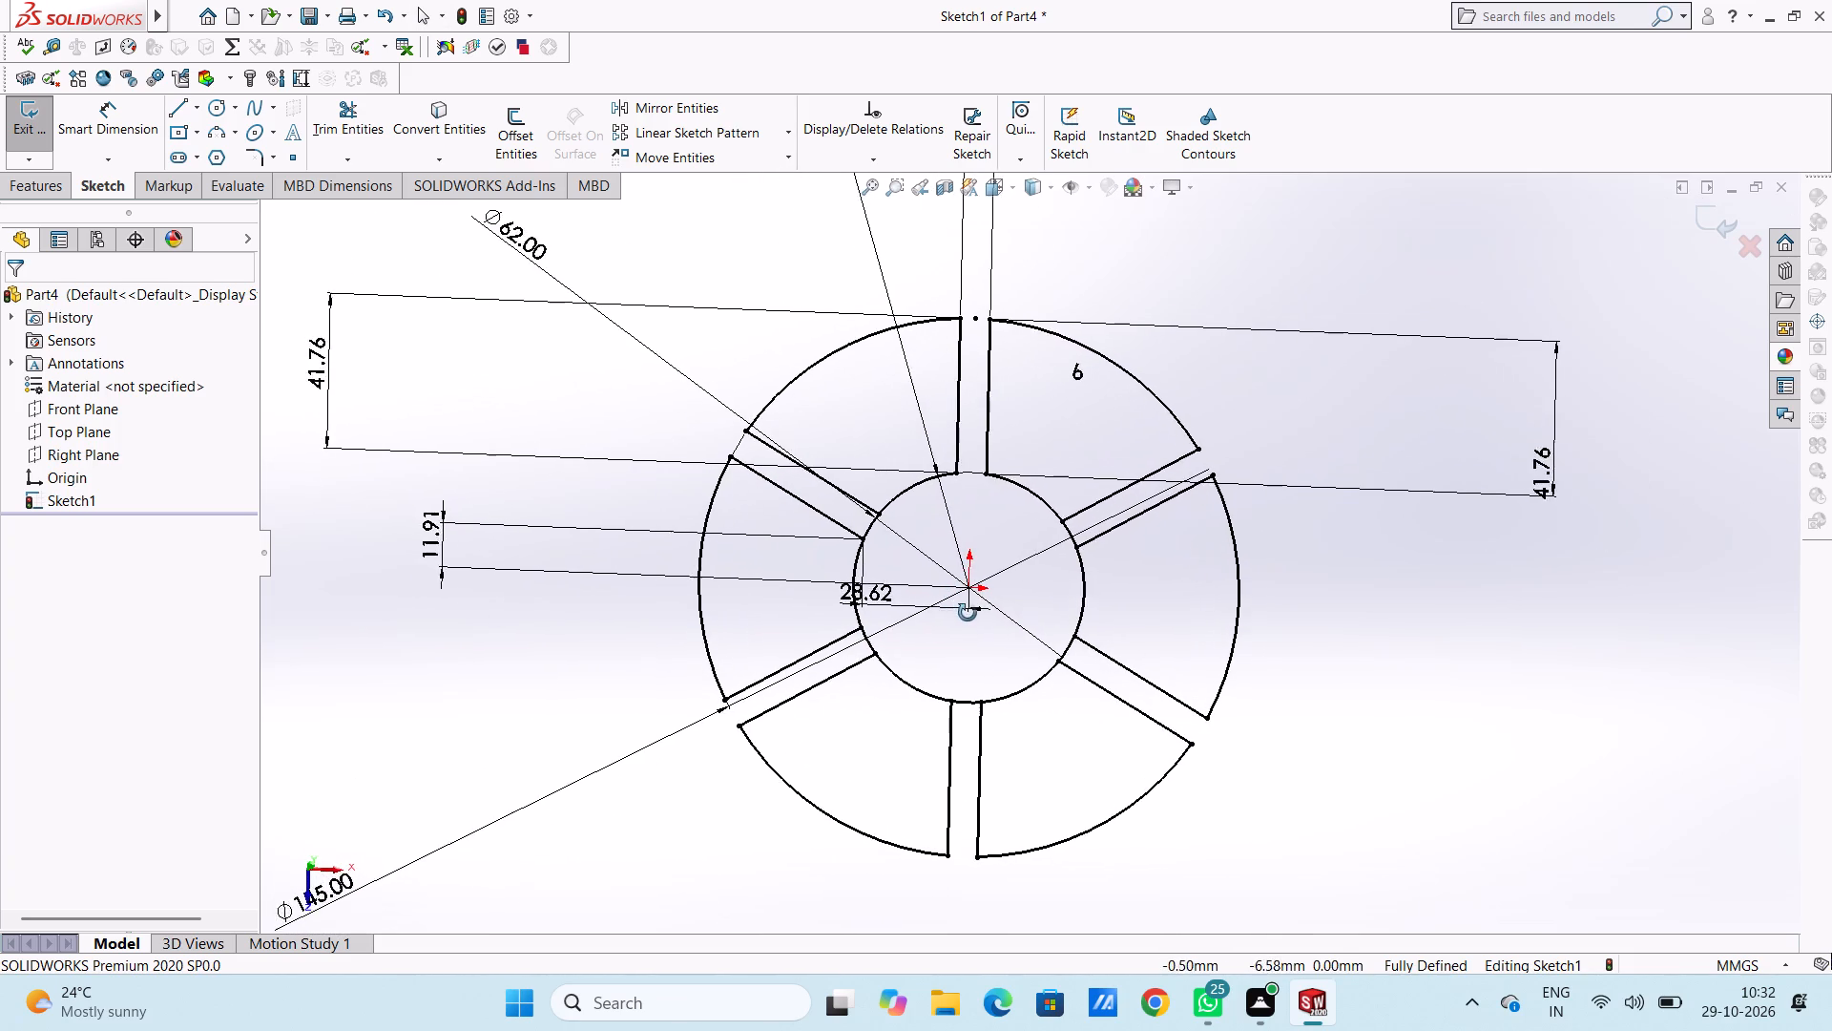
middle_drag(968, 613, 929, 662)
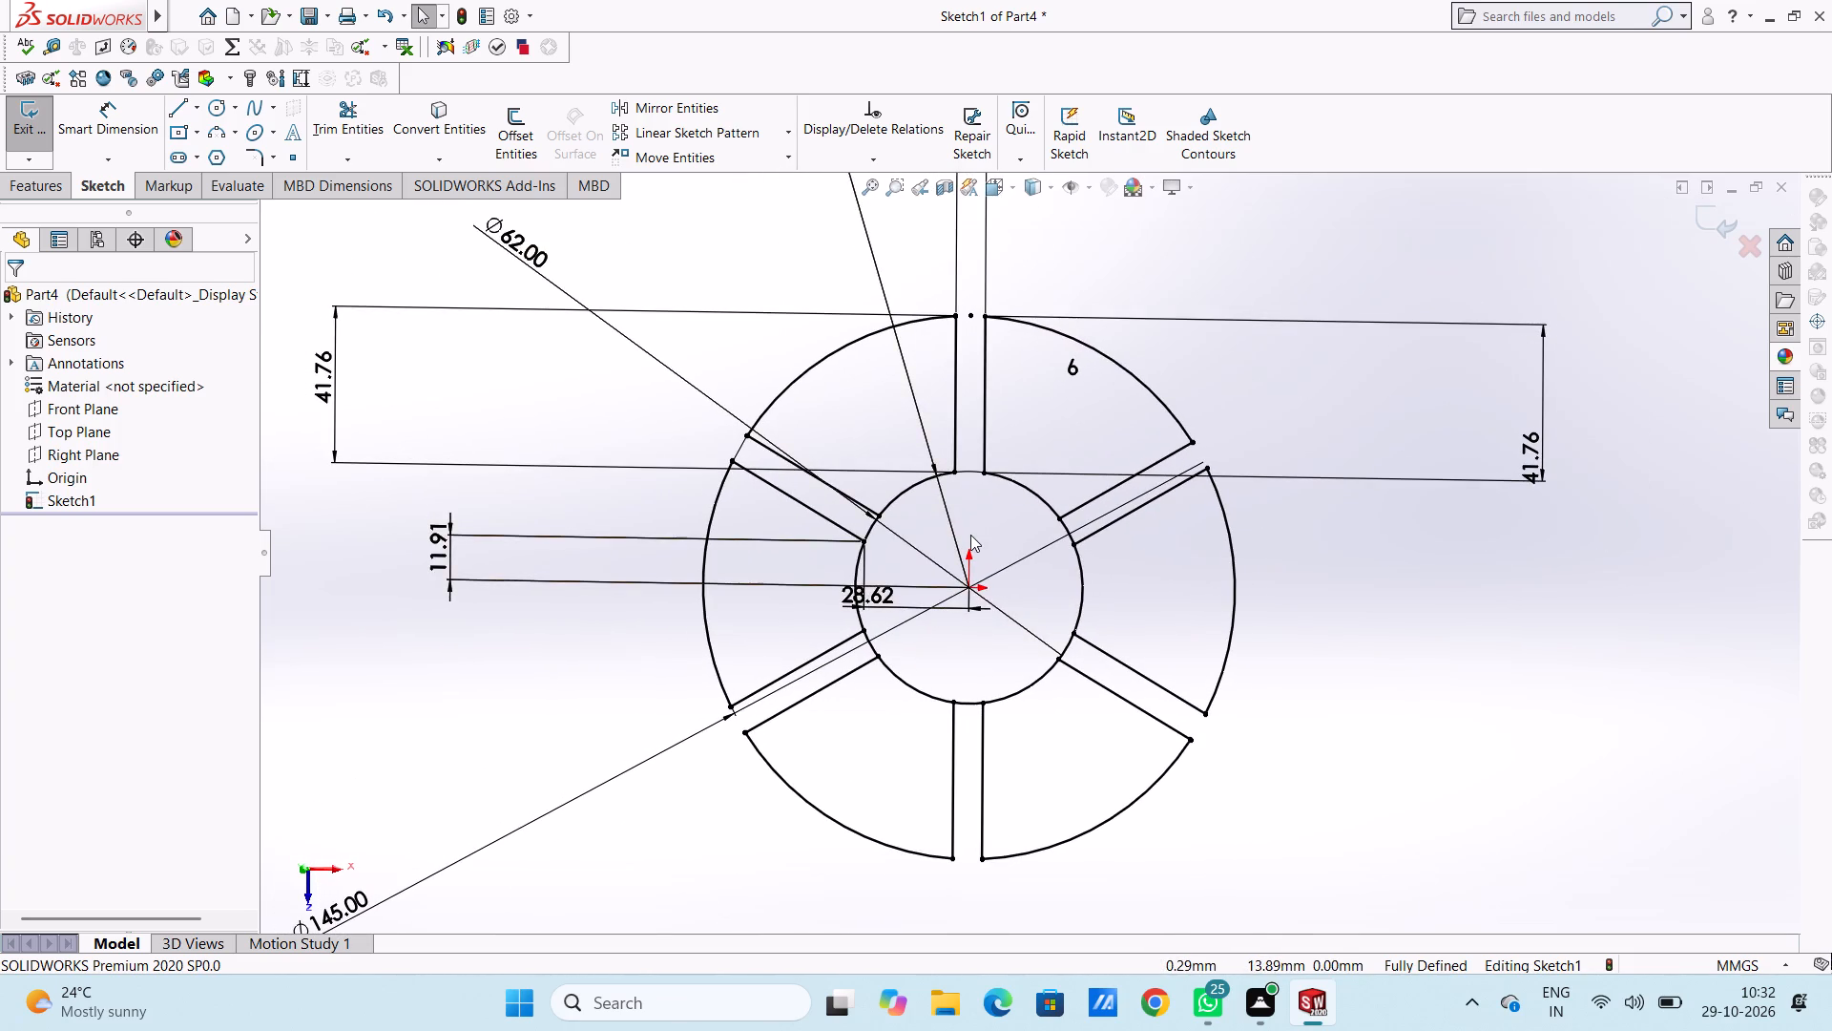
scroll(970, 535, up, 2)
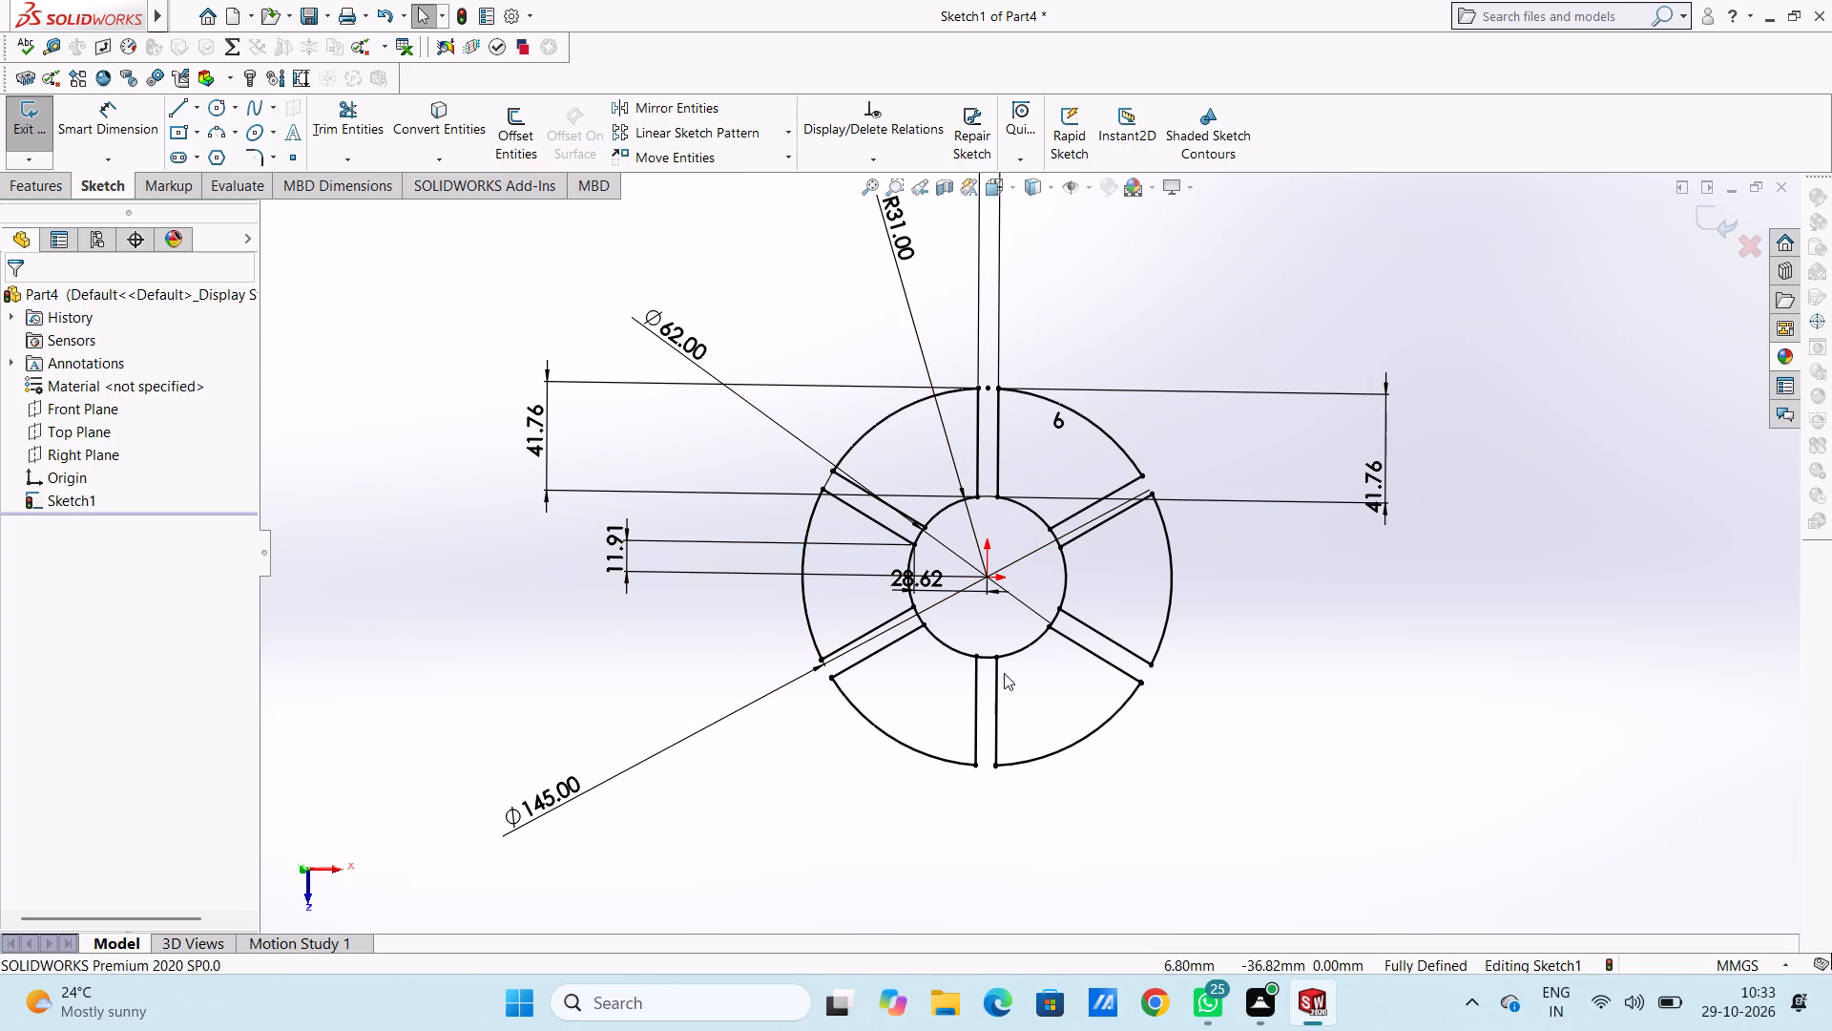
scroll(977, 703, up, 3)
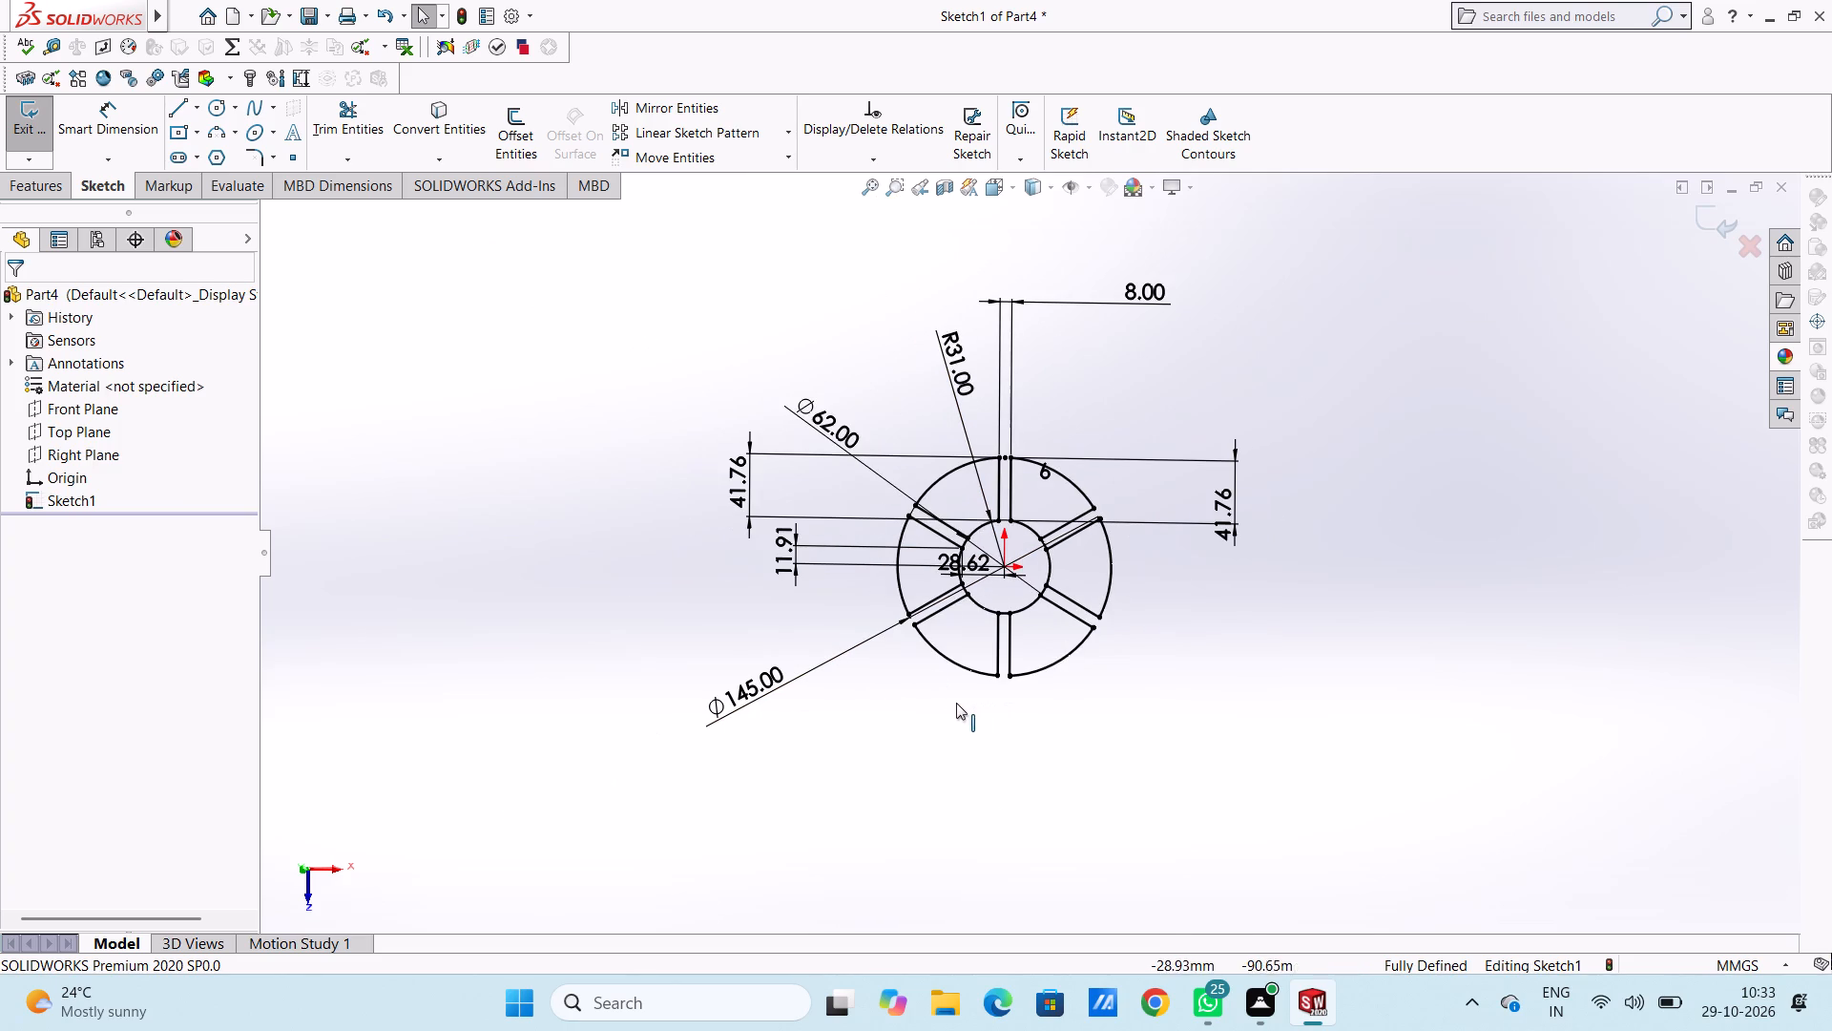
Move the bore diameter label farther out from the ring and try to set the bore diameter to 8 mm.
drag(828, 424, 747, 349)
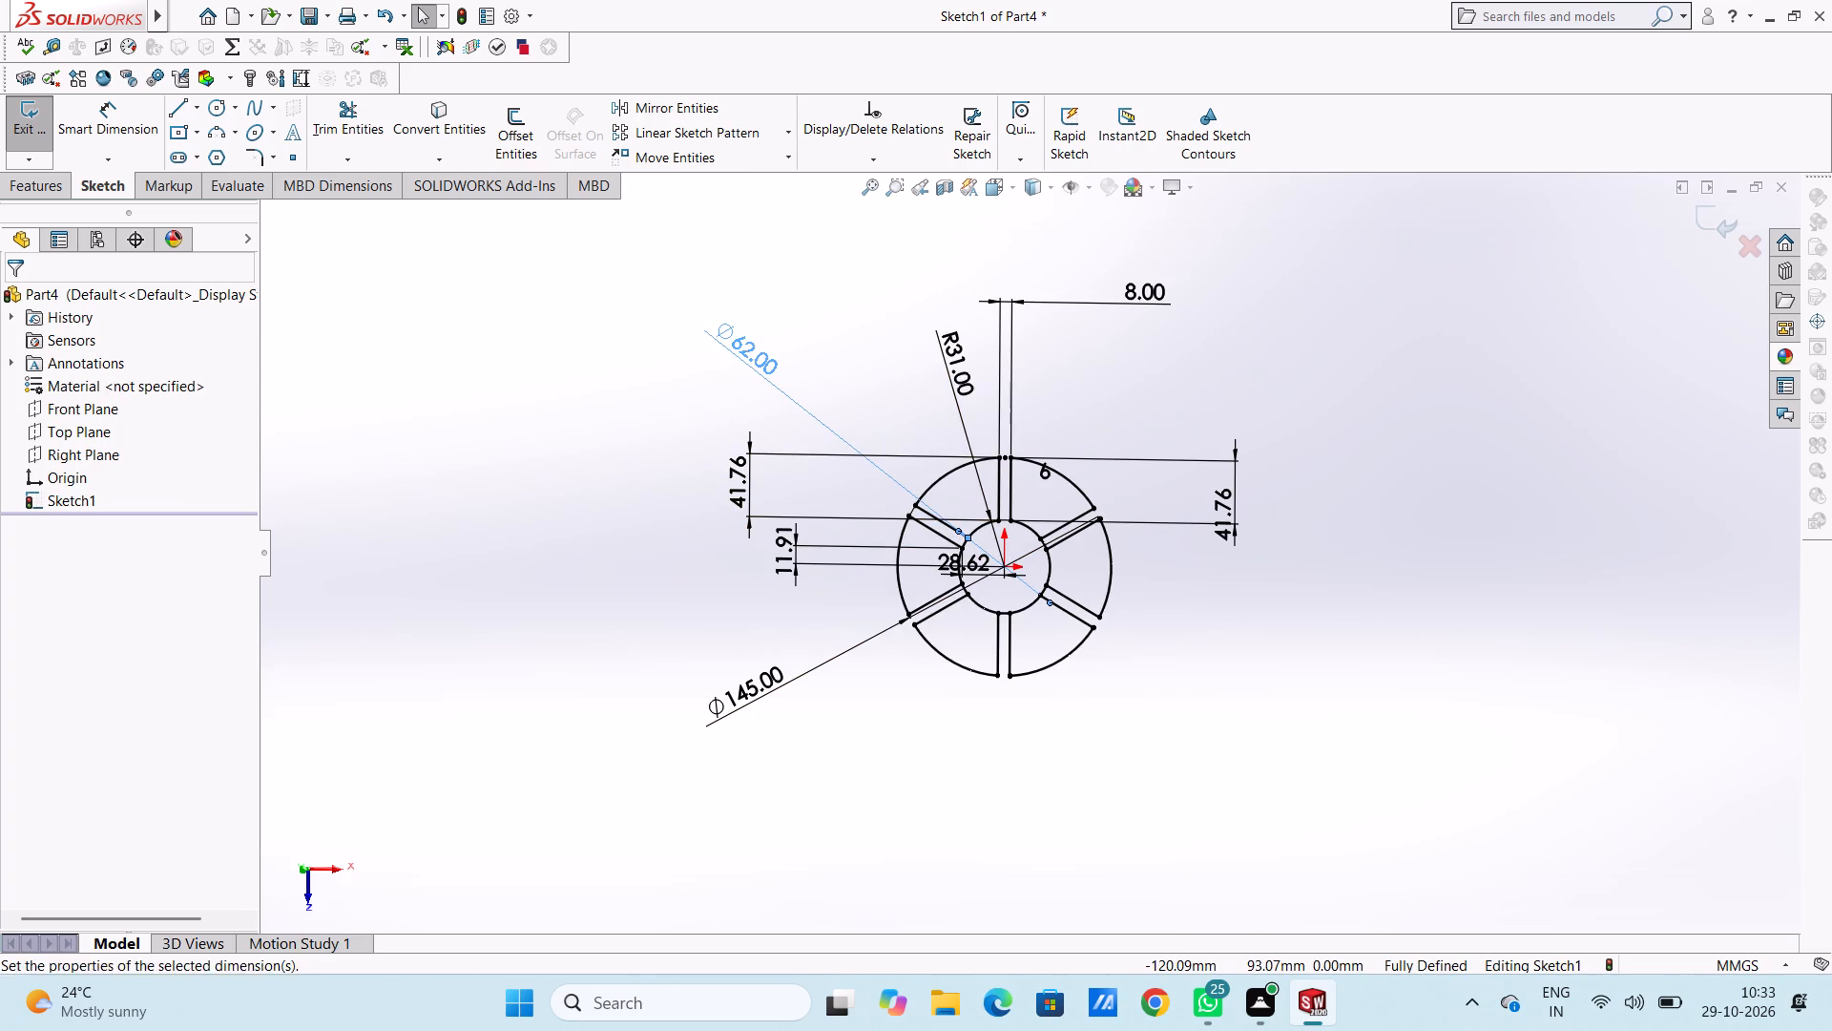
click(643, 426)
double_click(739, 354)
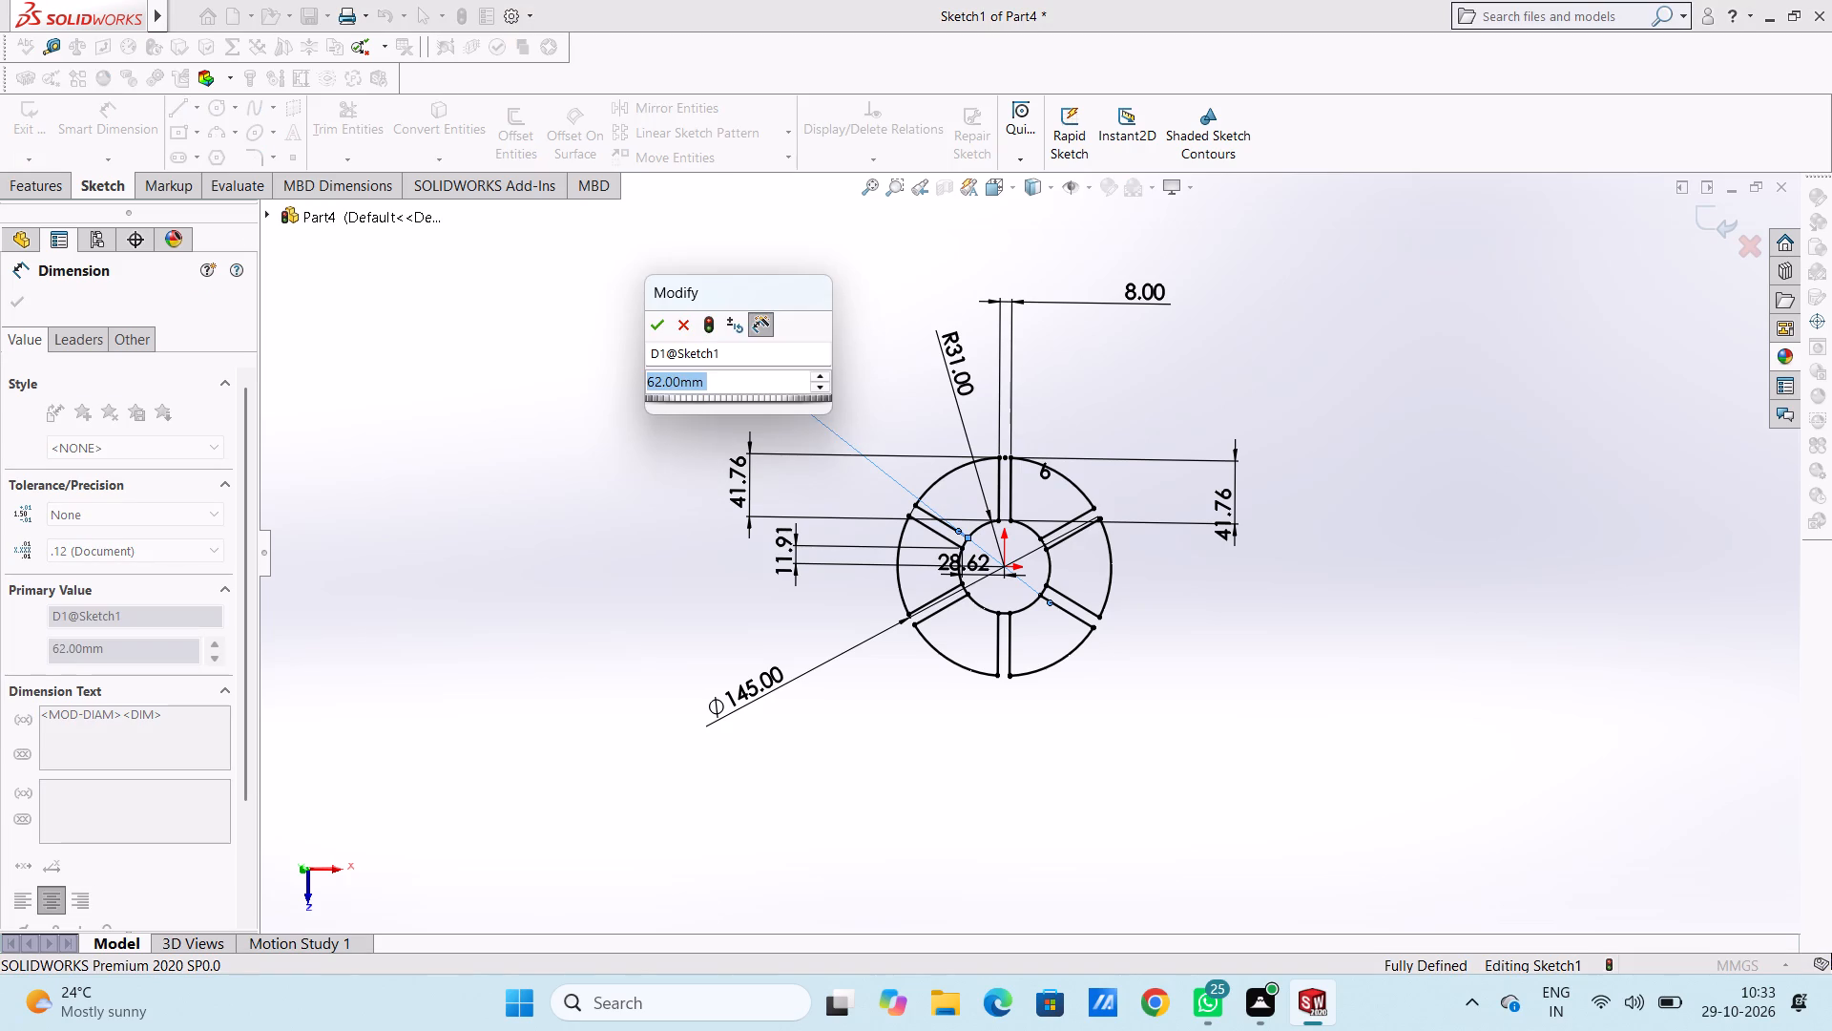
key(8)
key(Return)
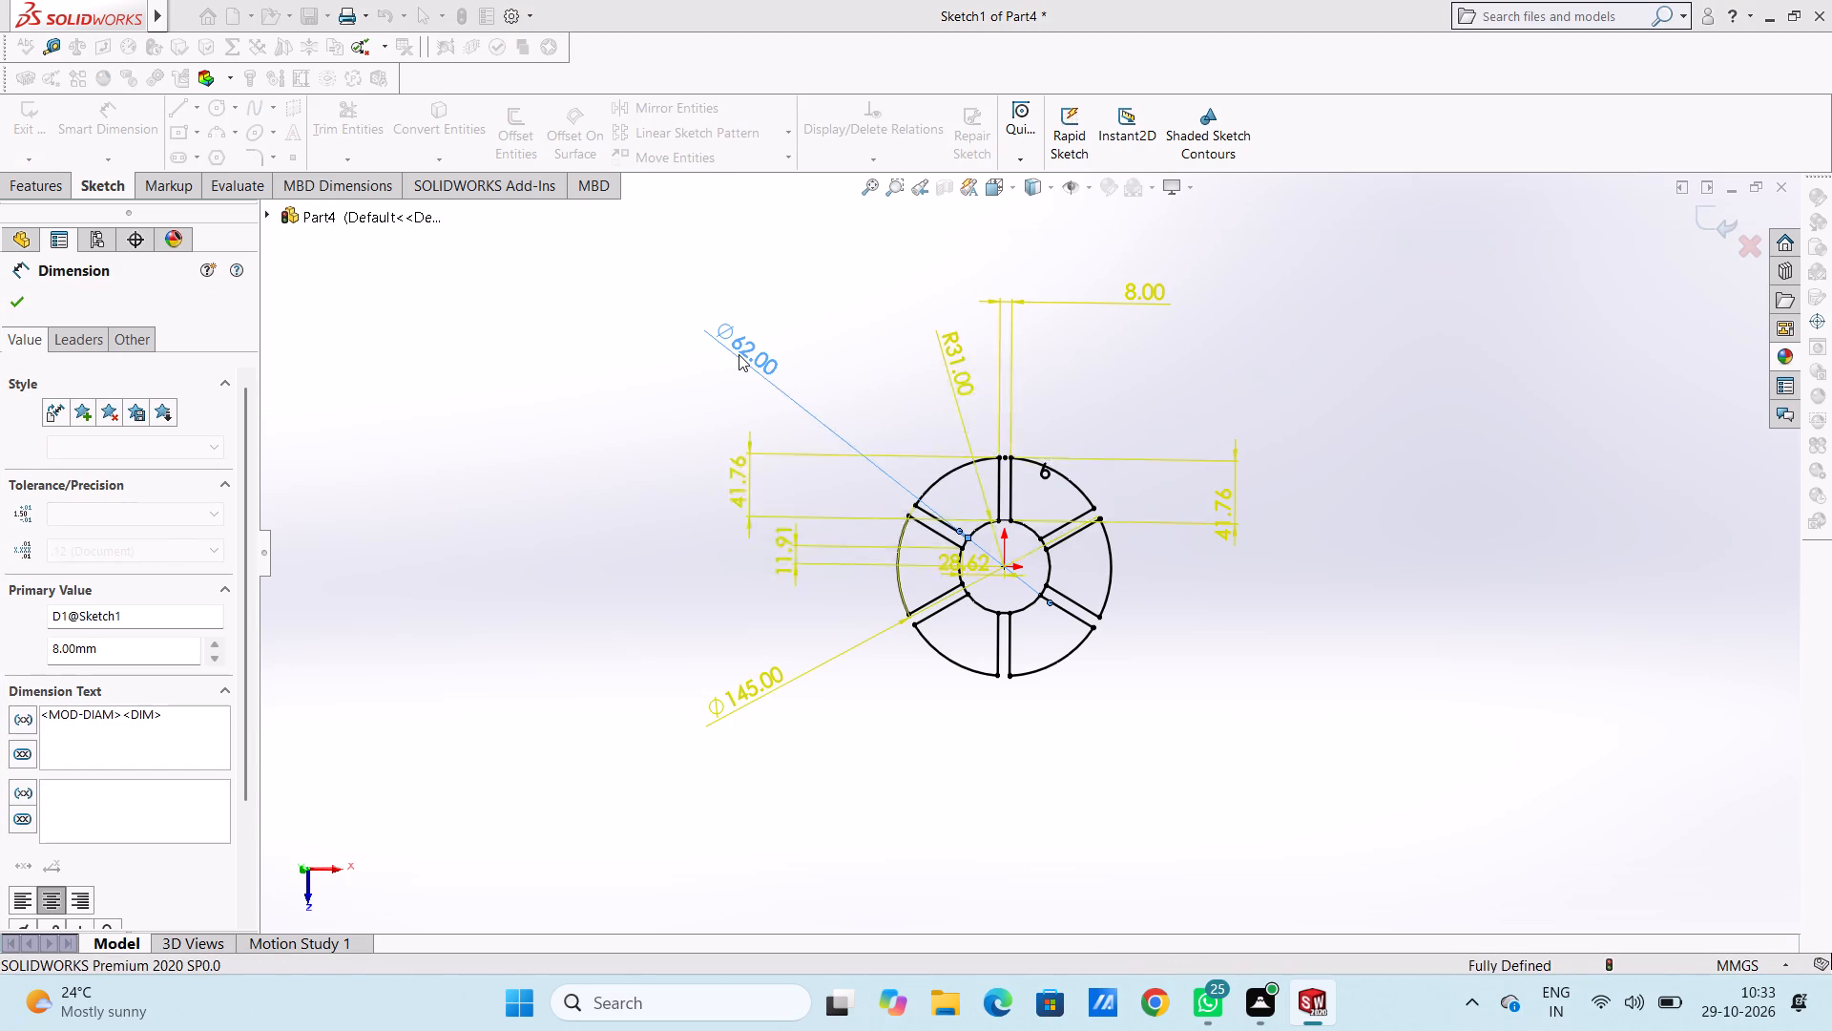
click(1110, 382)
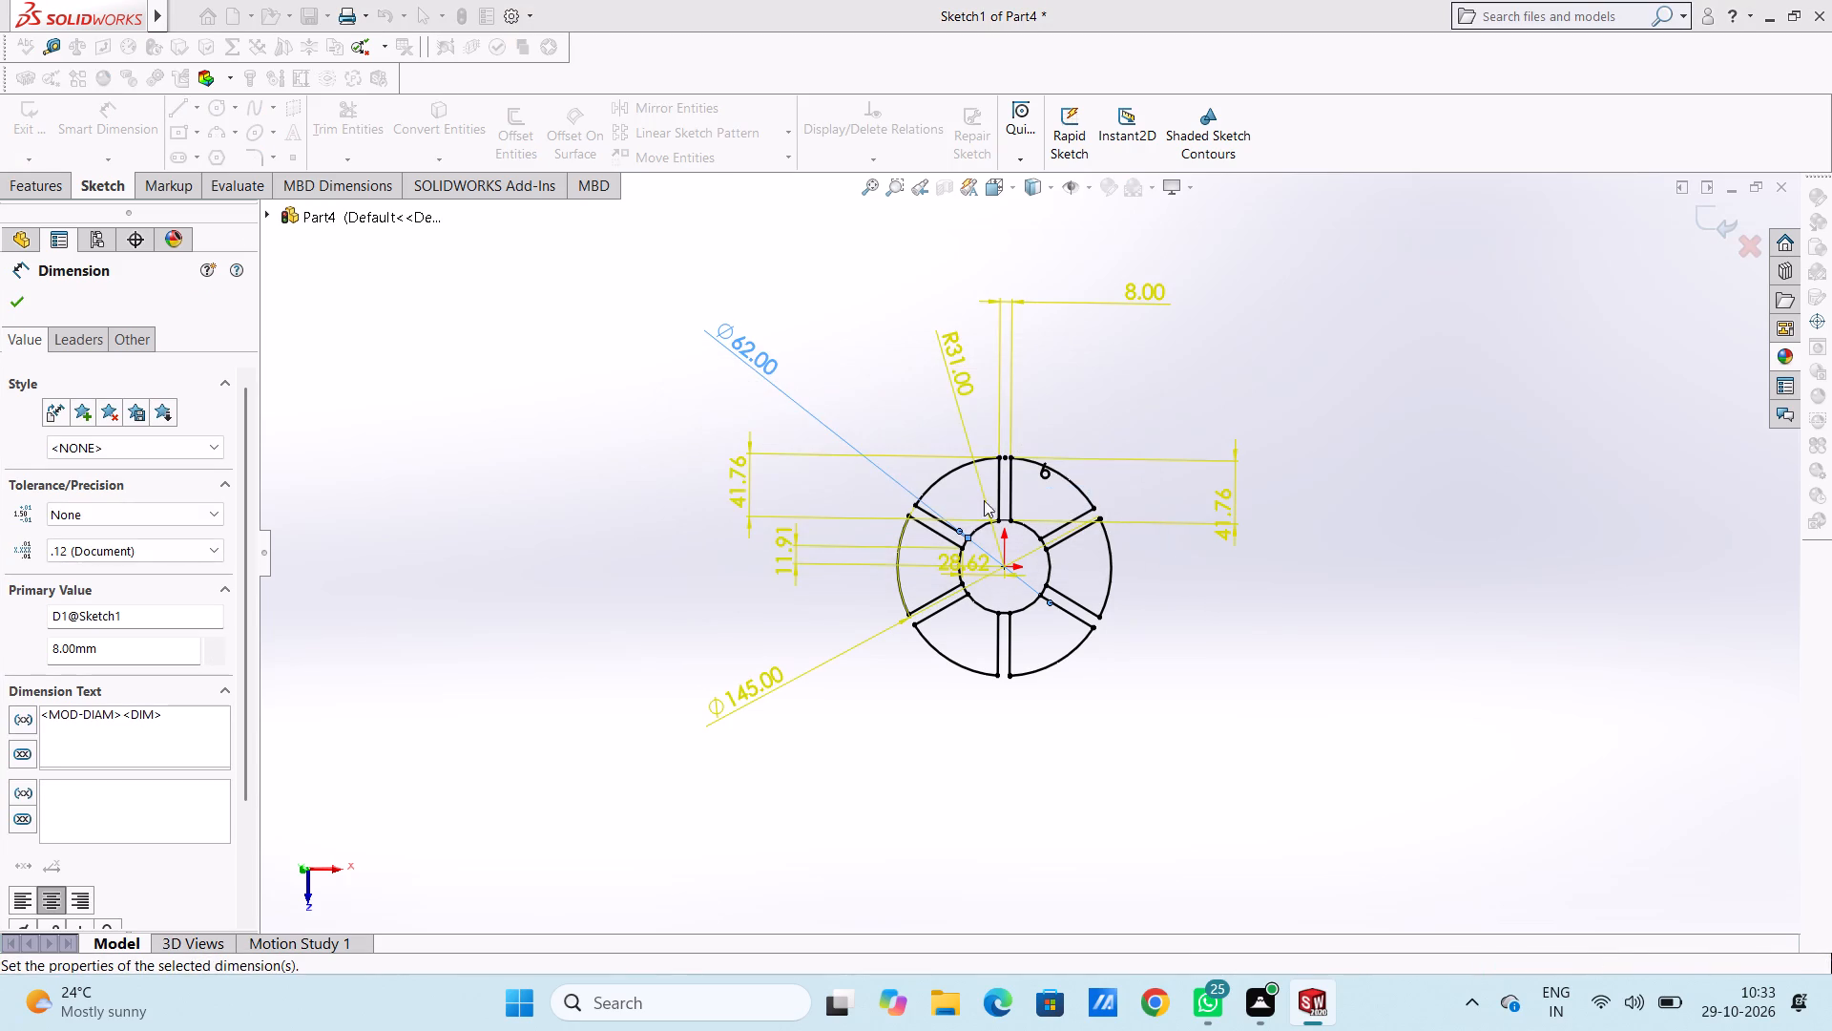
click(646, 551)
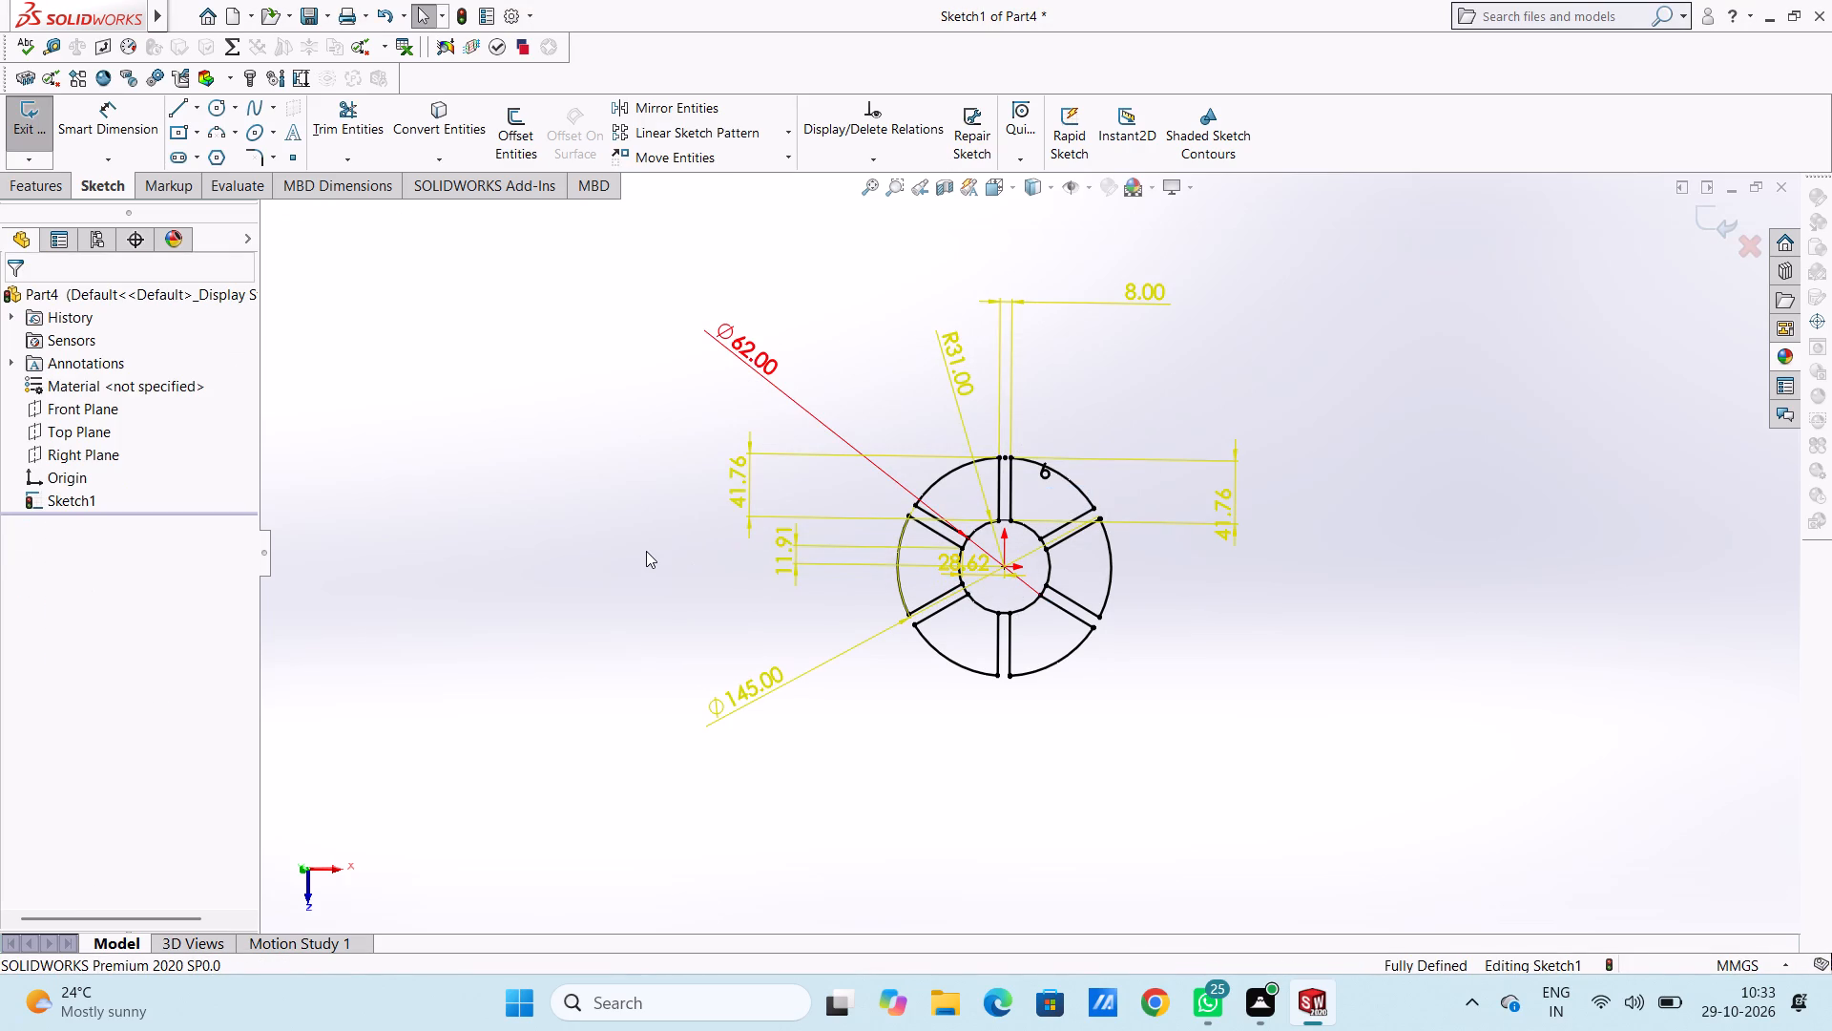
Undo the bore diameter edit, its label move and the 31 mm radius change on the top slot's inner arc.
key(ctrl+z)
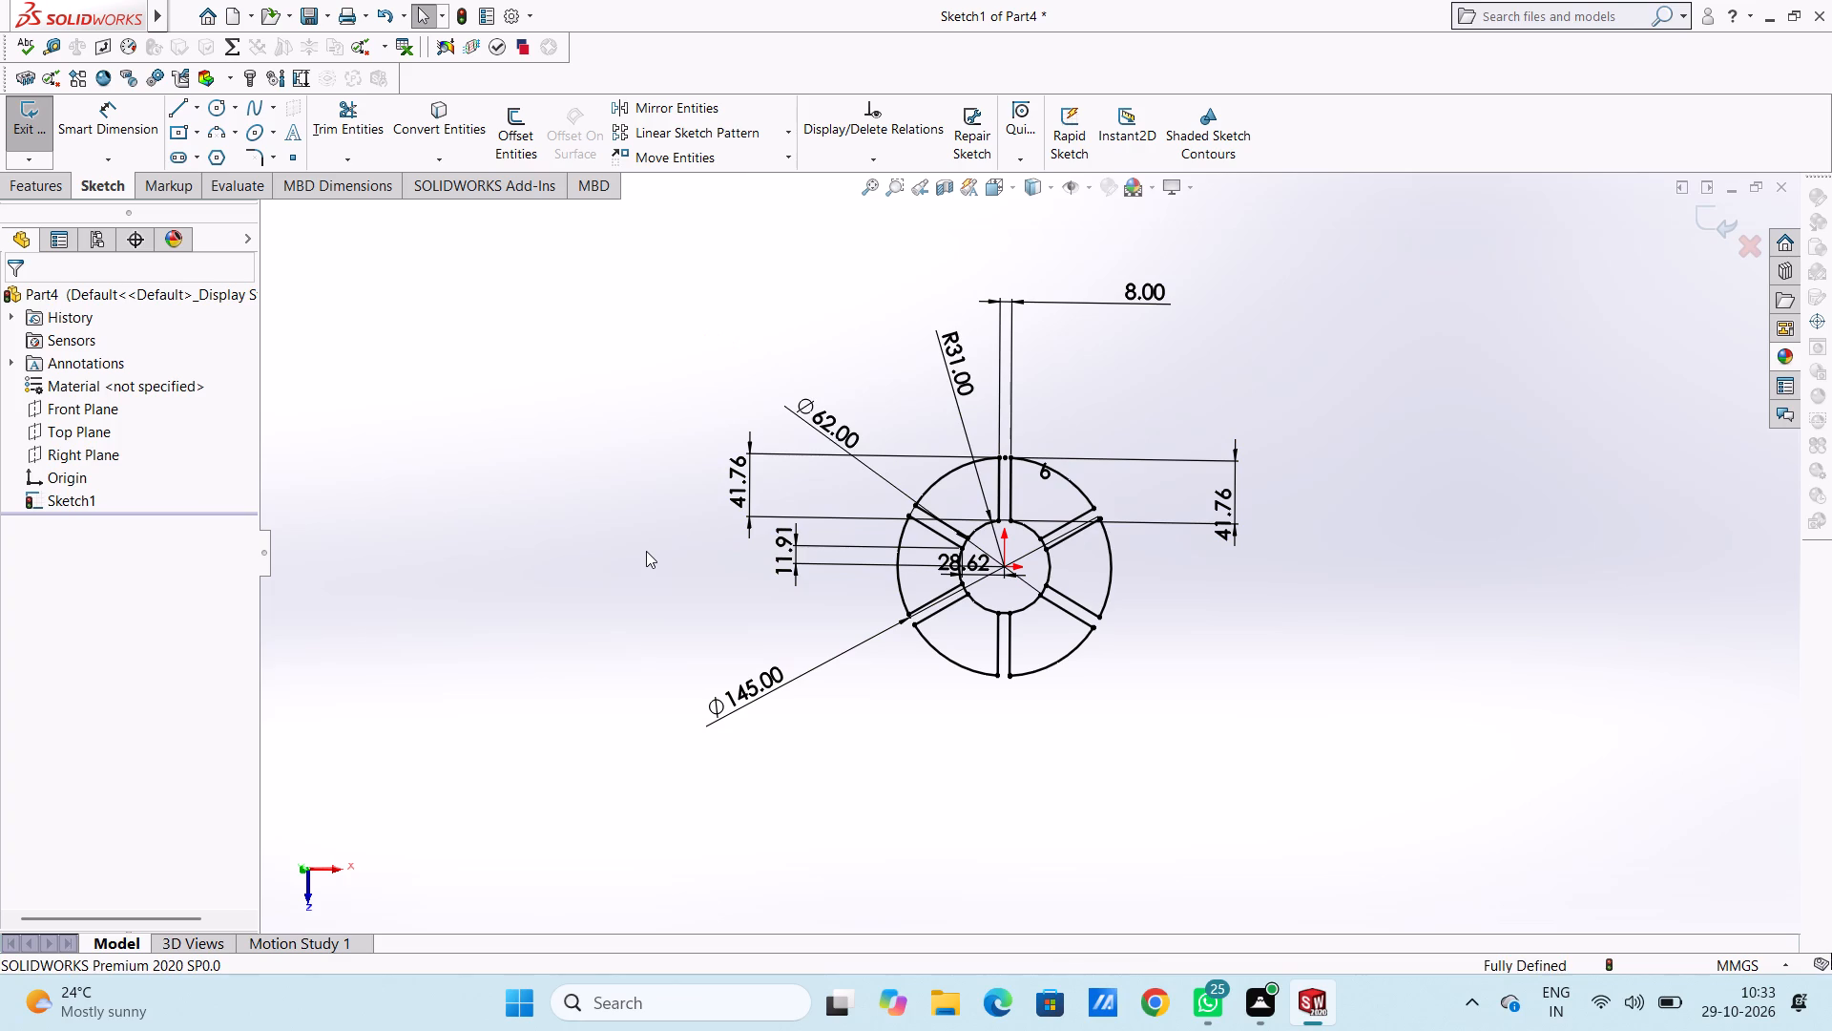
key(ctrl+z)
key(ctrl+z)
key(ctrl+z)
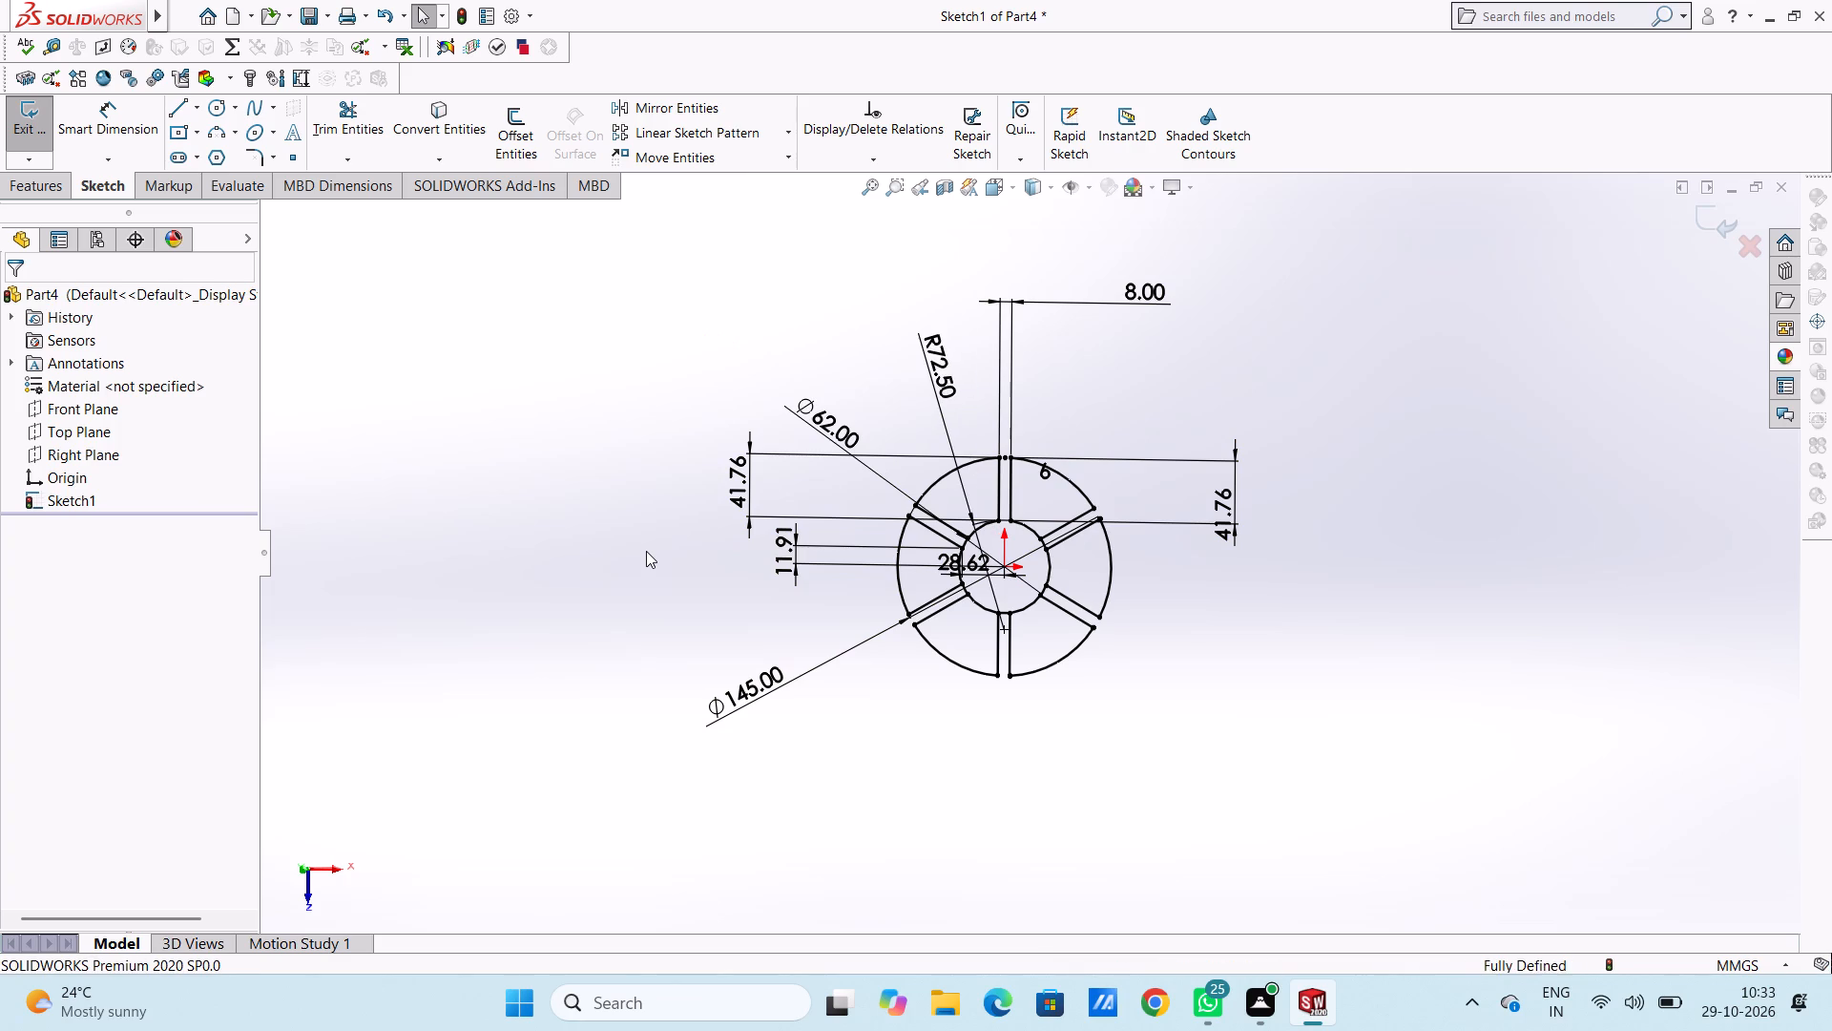
Undo the recent sketch edits back through the slot pattern until only the single top slot between the two circles remains.
key(ctrl+z)
key(ctrl+z)
key(ctrl+z)
key(ctrl+z)
key(ctrl+z)
key(ctrl+z)
key(ctrl+z)
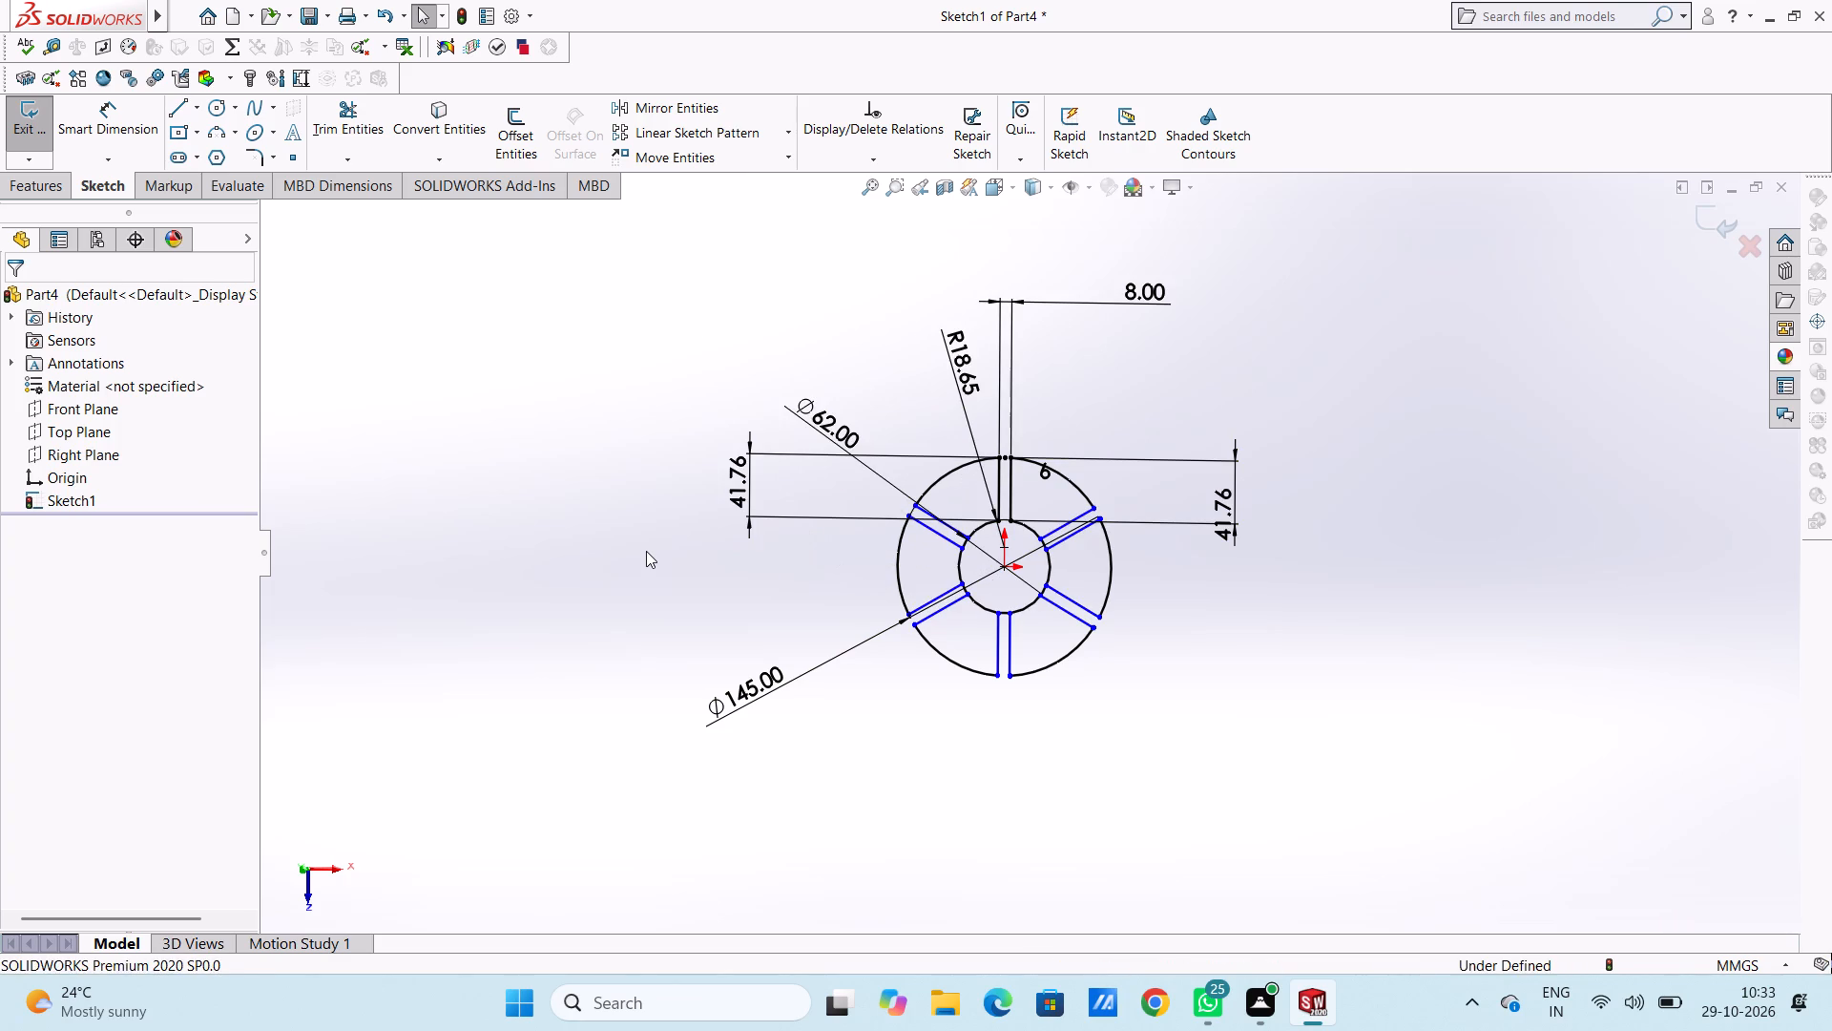
key(ctrl+z)
key(ctrl+z)
key(ctrl+z)
key(ctrl+z)
key(ctrl+z)
key(ctrl+z)
key(ctrl+z)
key(ctrl+z)
key(ctrl+z)
key(ctrl+z)
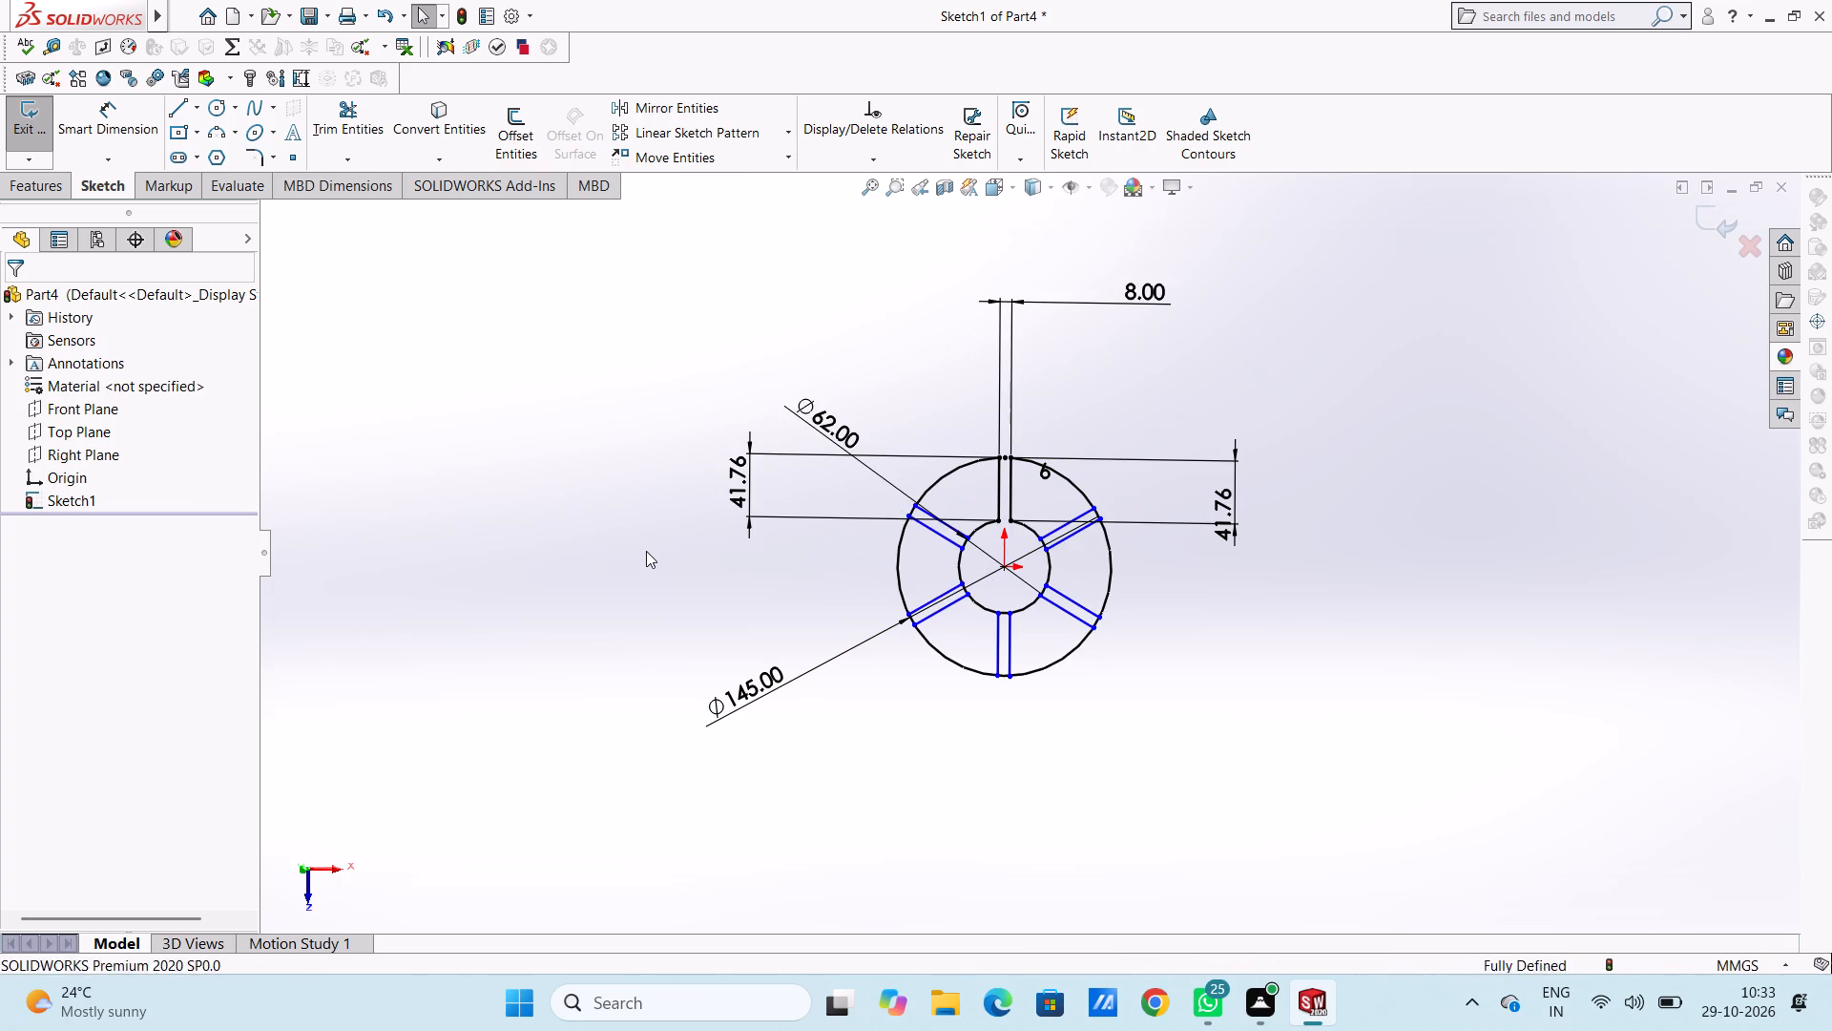
key(ctrl+z)
key(ctrl+z)
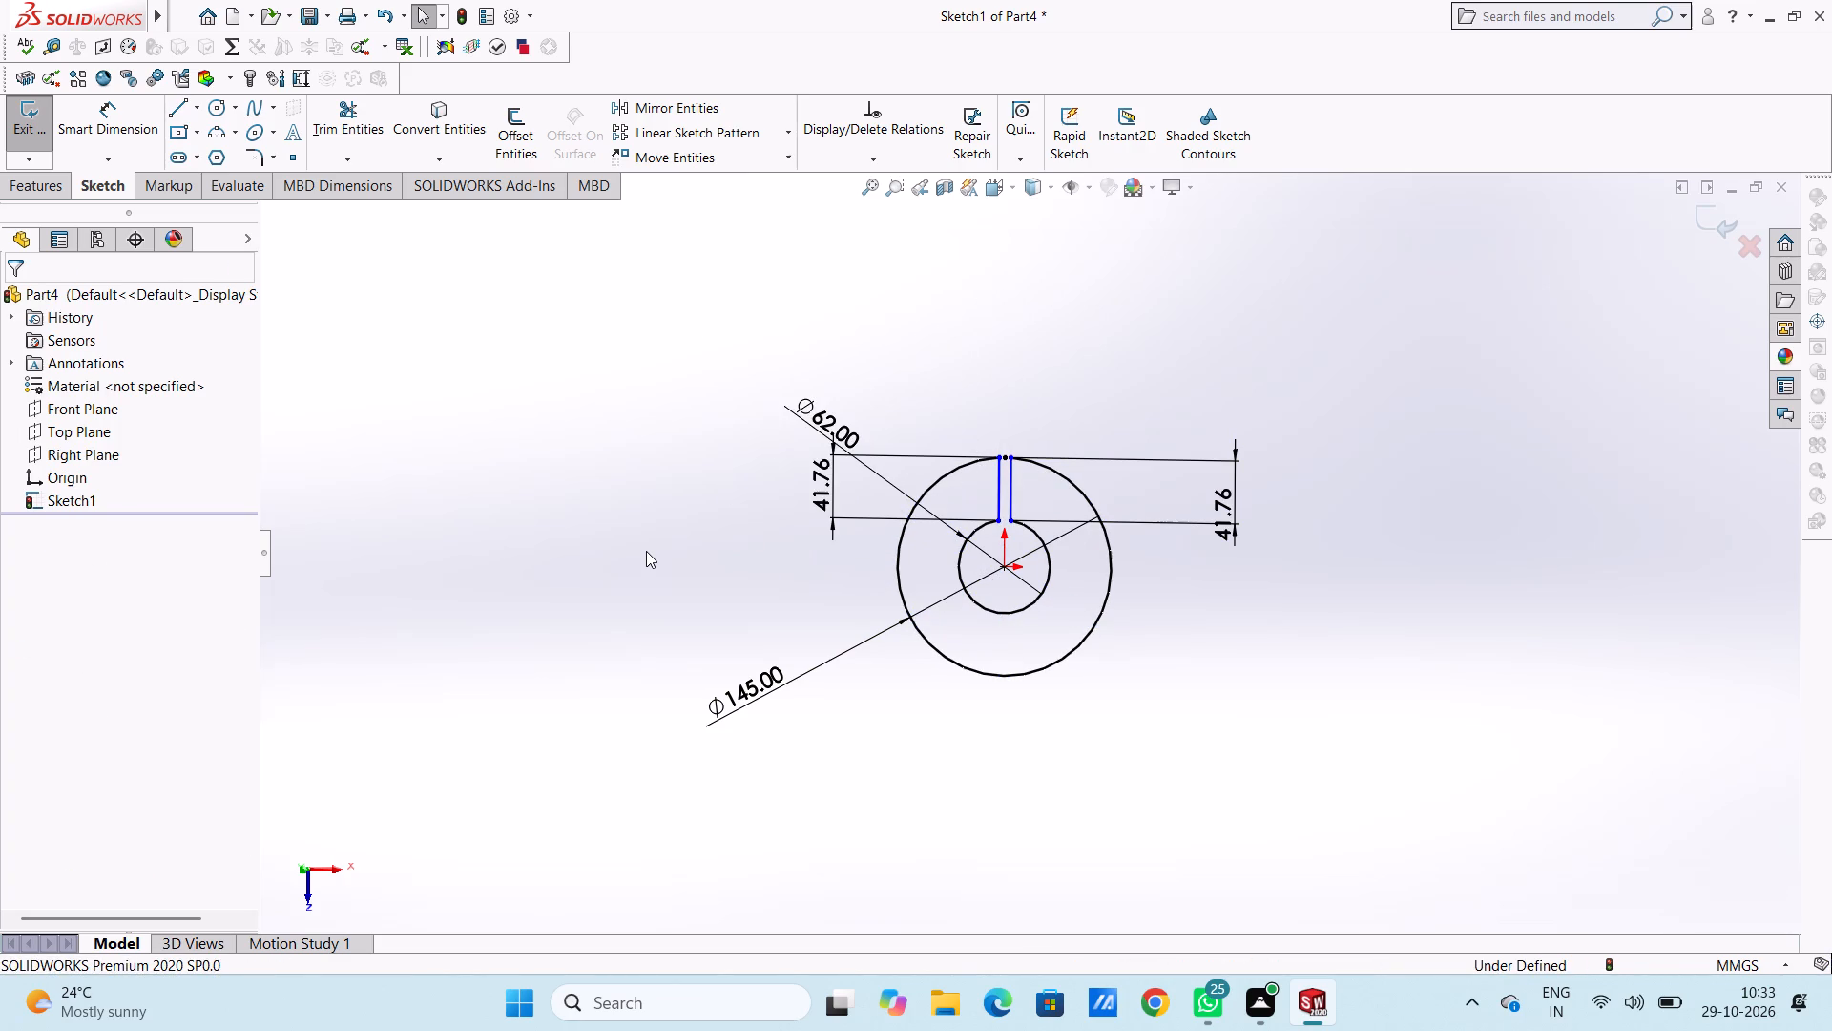
key(ctrl+z)
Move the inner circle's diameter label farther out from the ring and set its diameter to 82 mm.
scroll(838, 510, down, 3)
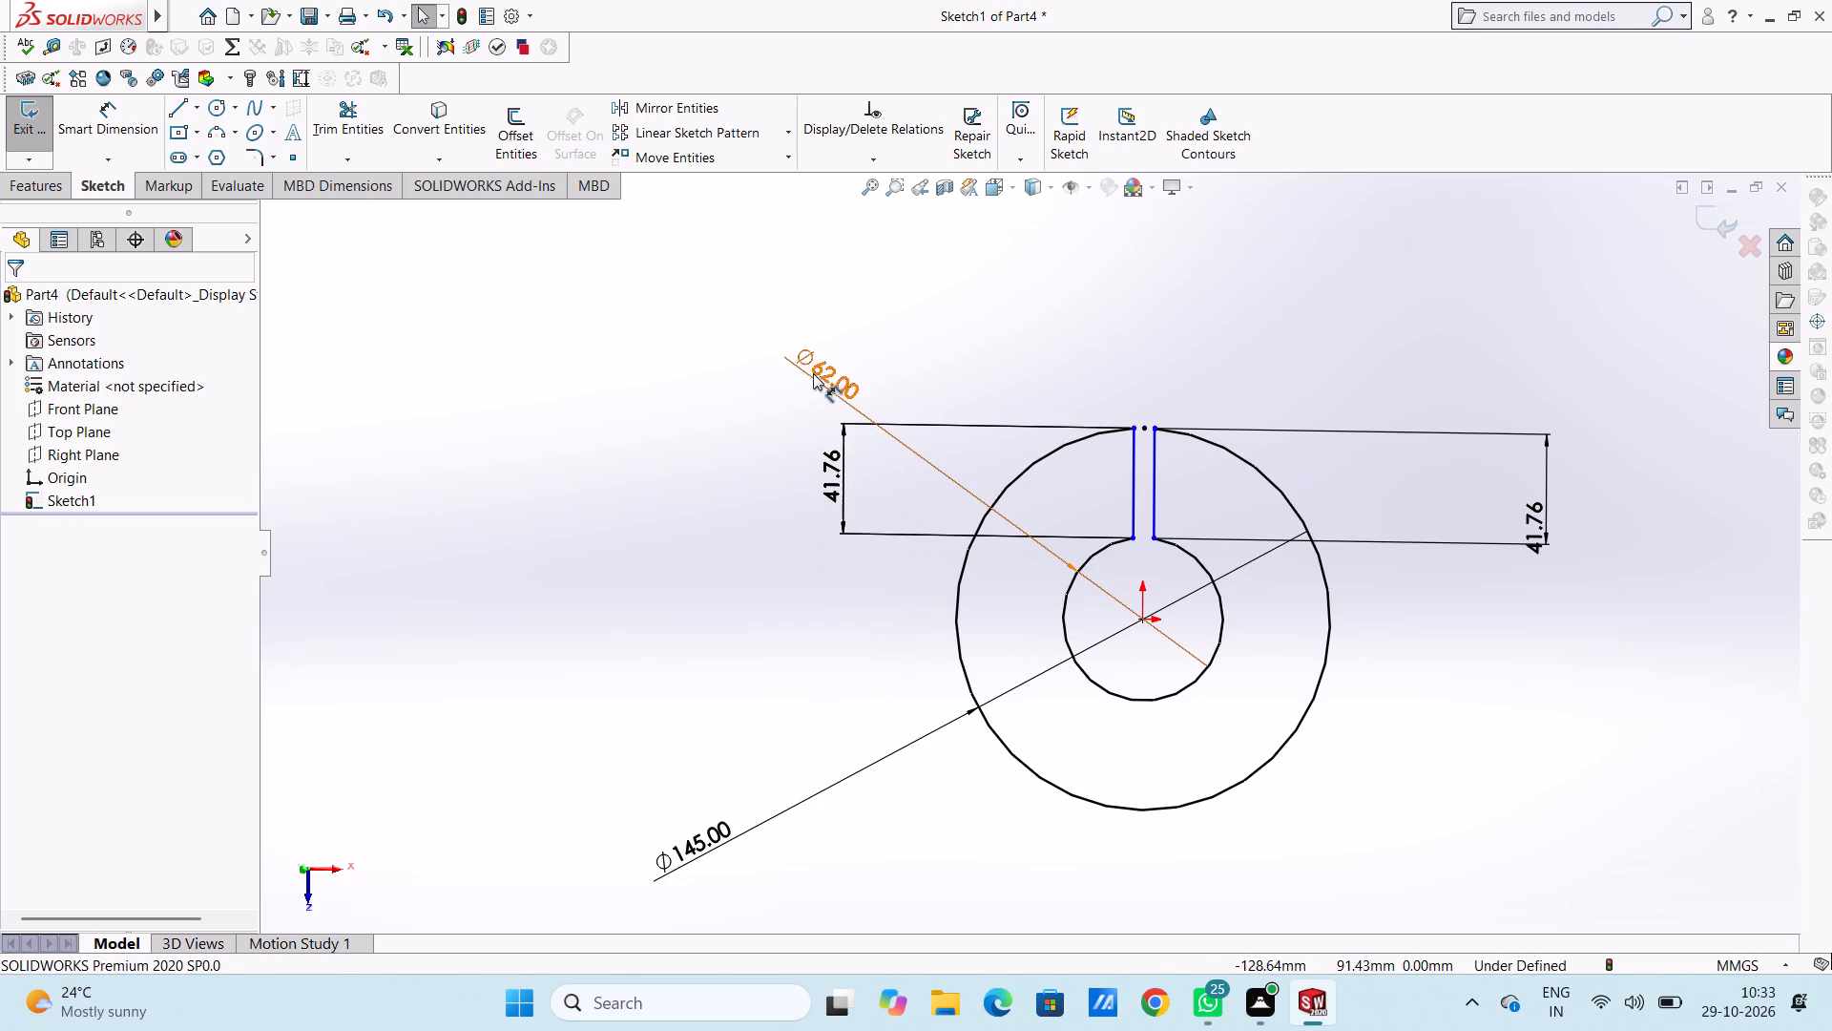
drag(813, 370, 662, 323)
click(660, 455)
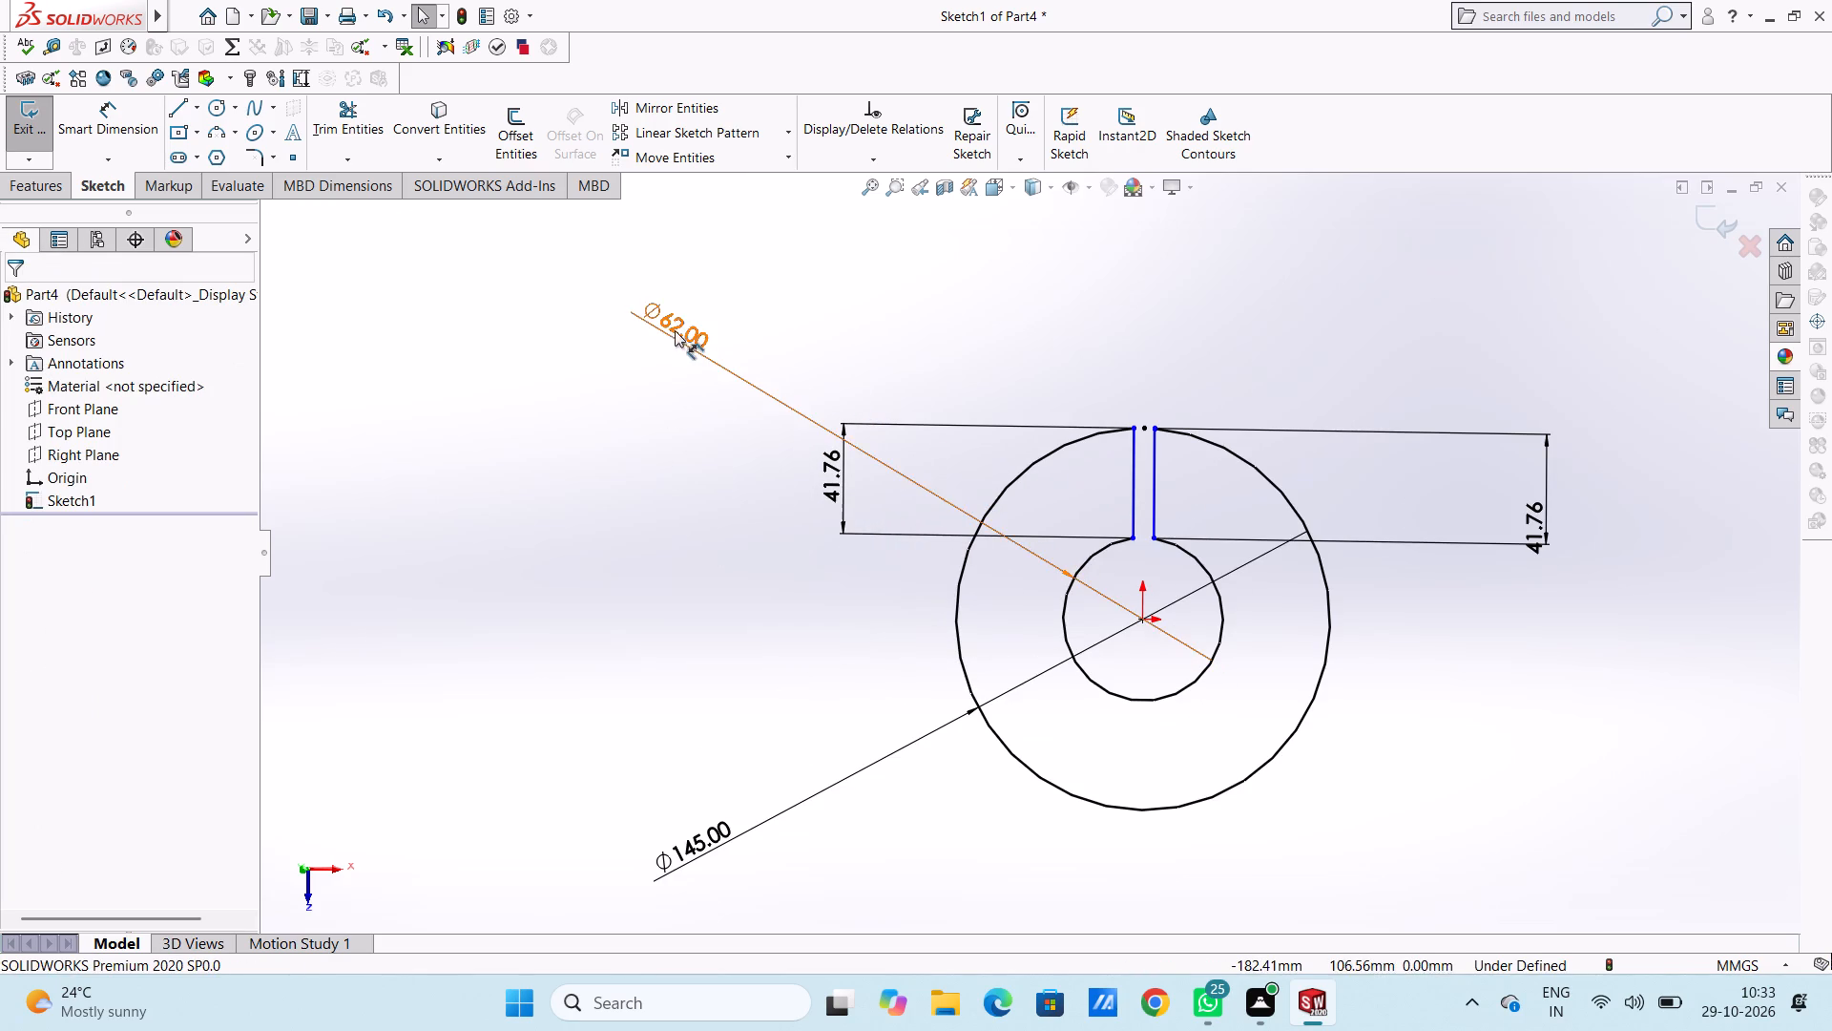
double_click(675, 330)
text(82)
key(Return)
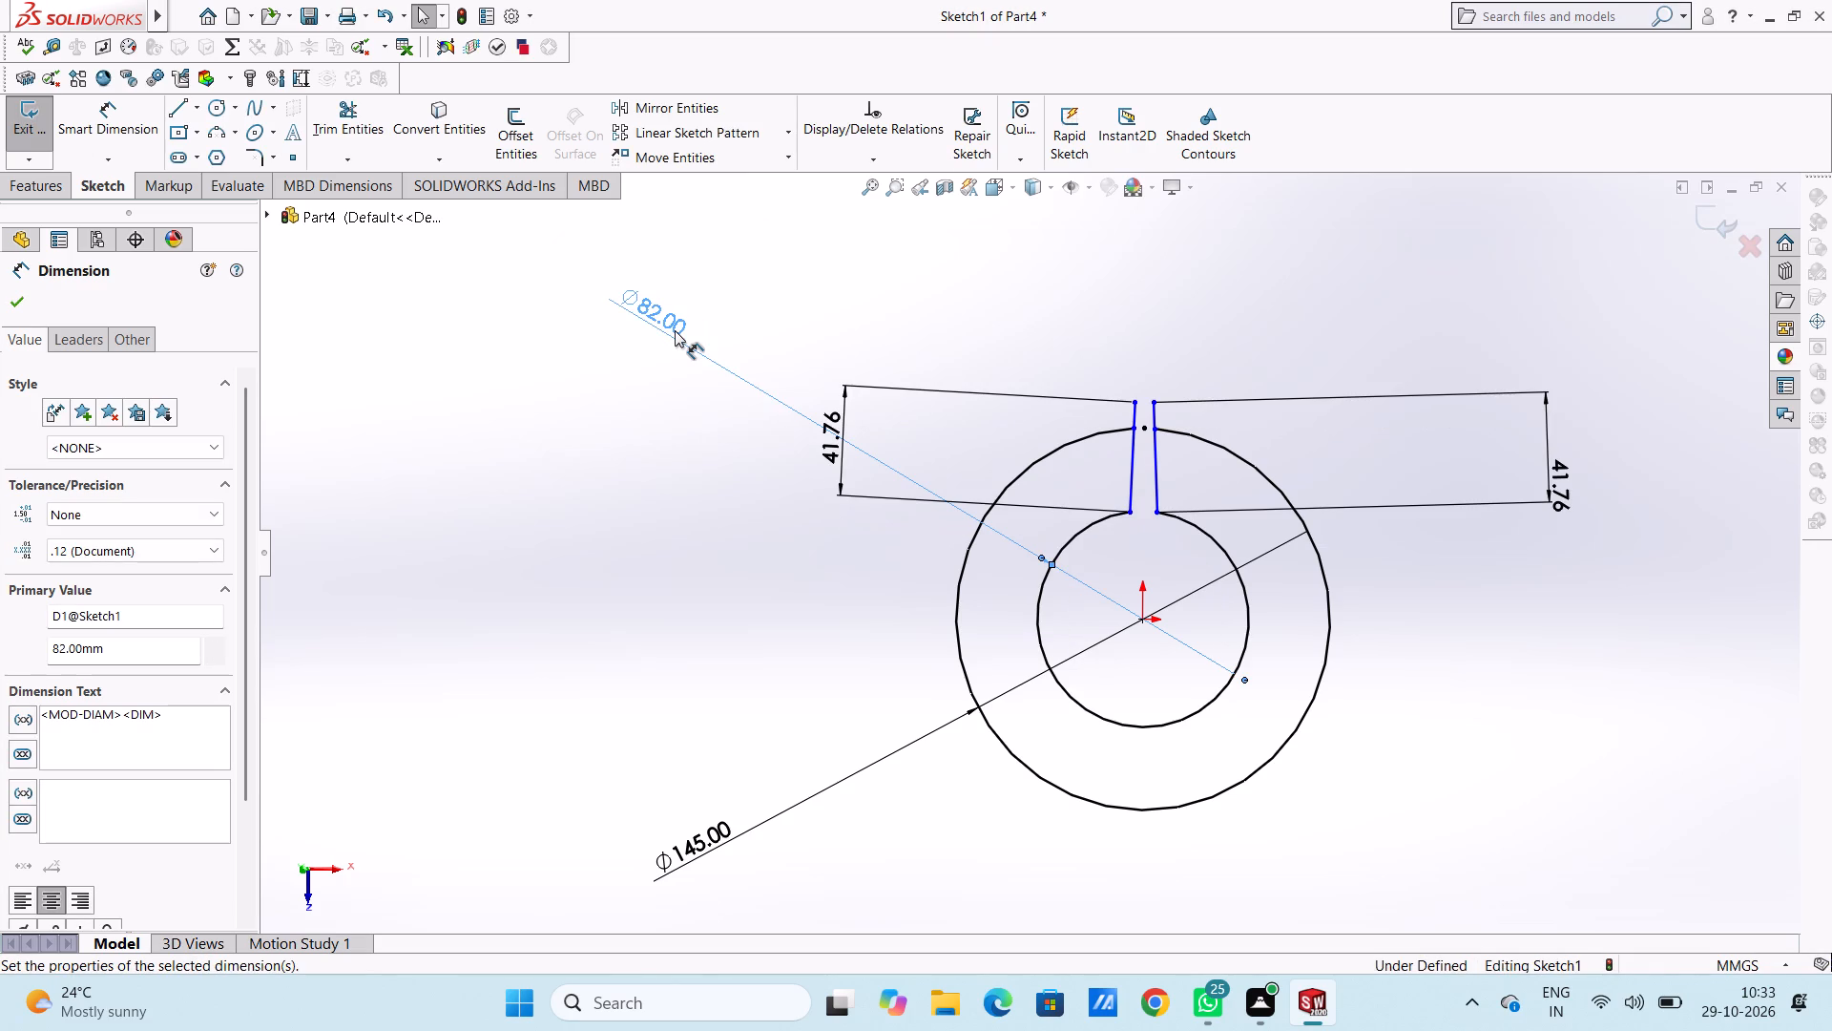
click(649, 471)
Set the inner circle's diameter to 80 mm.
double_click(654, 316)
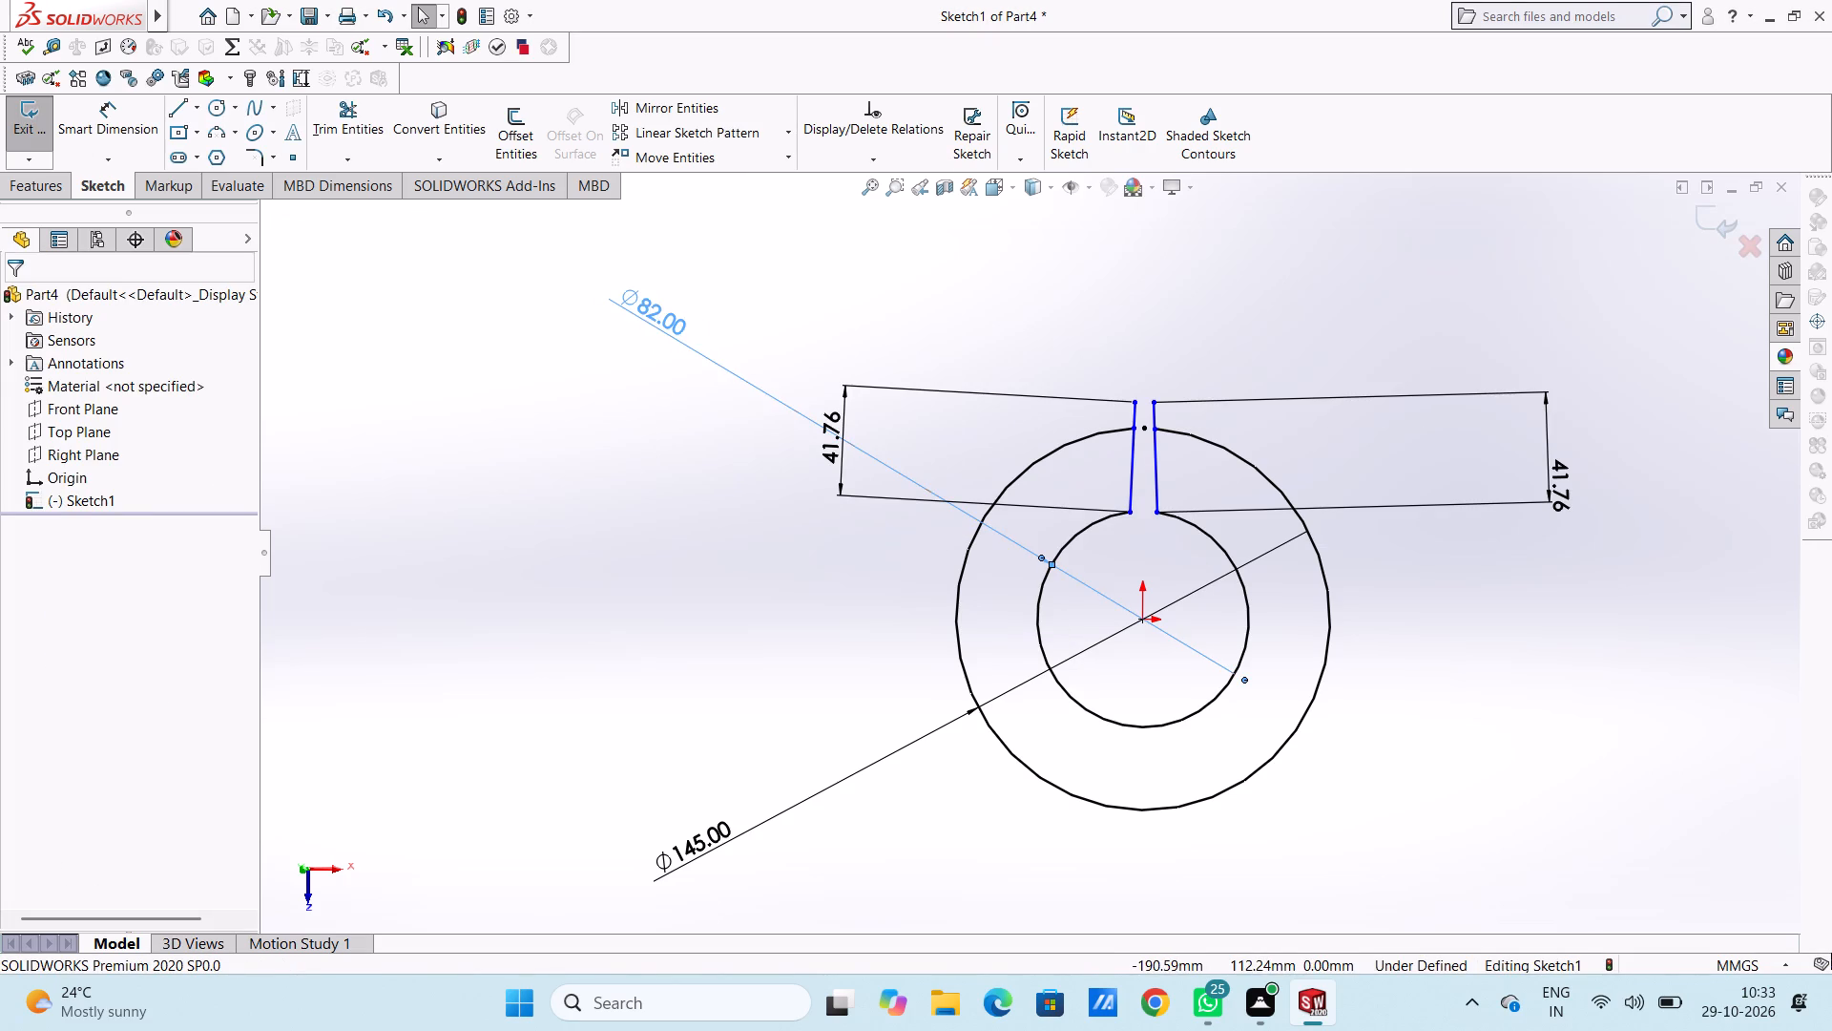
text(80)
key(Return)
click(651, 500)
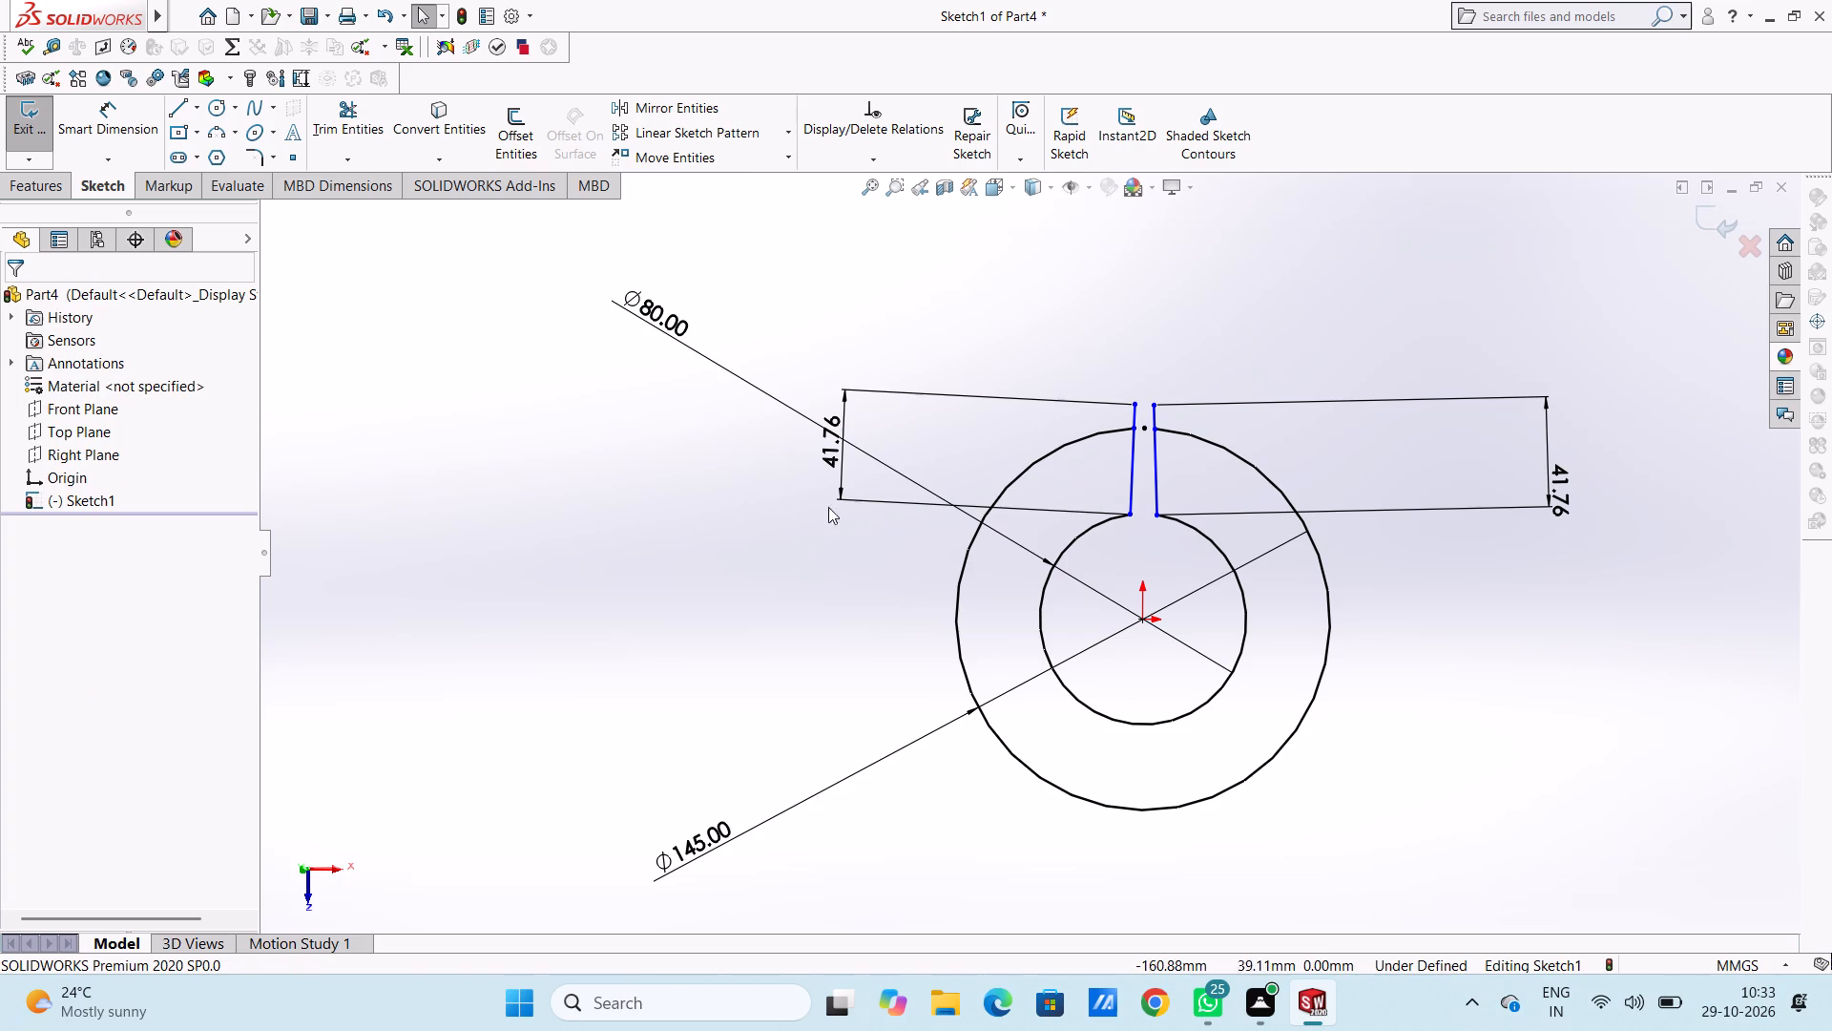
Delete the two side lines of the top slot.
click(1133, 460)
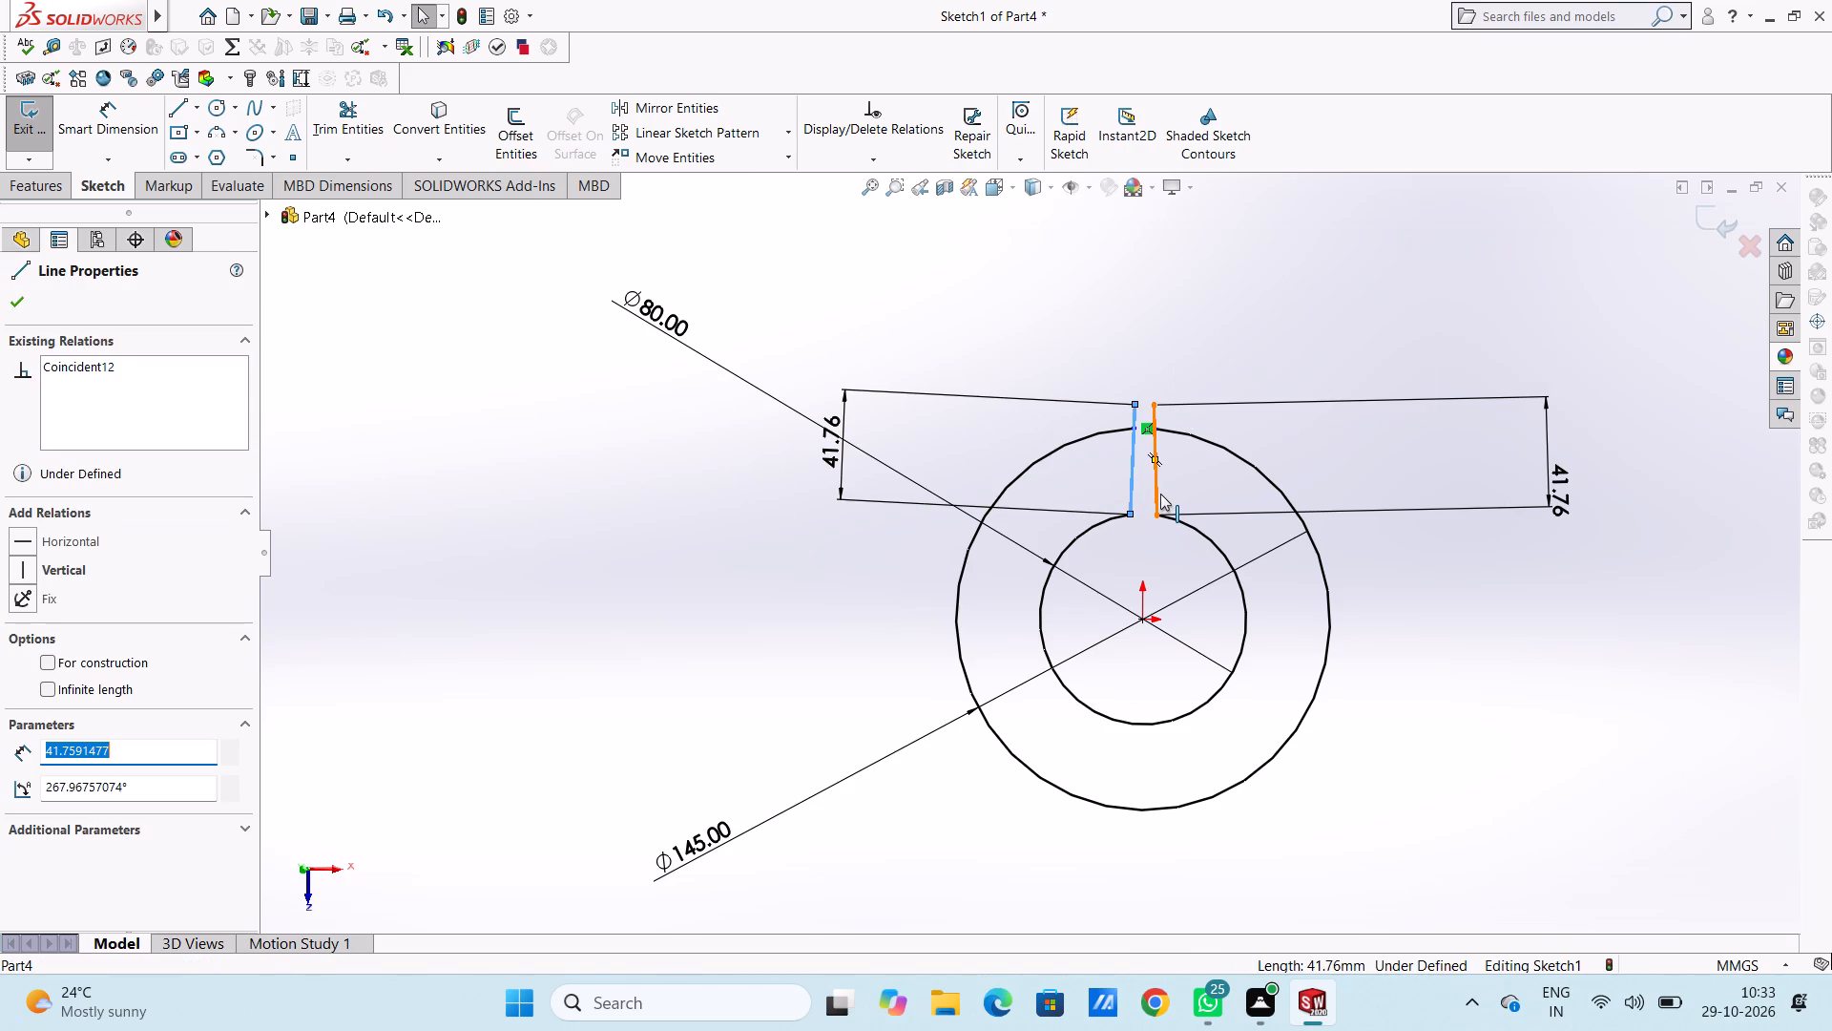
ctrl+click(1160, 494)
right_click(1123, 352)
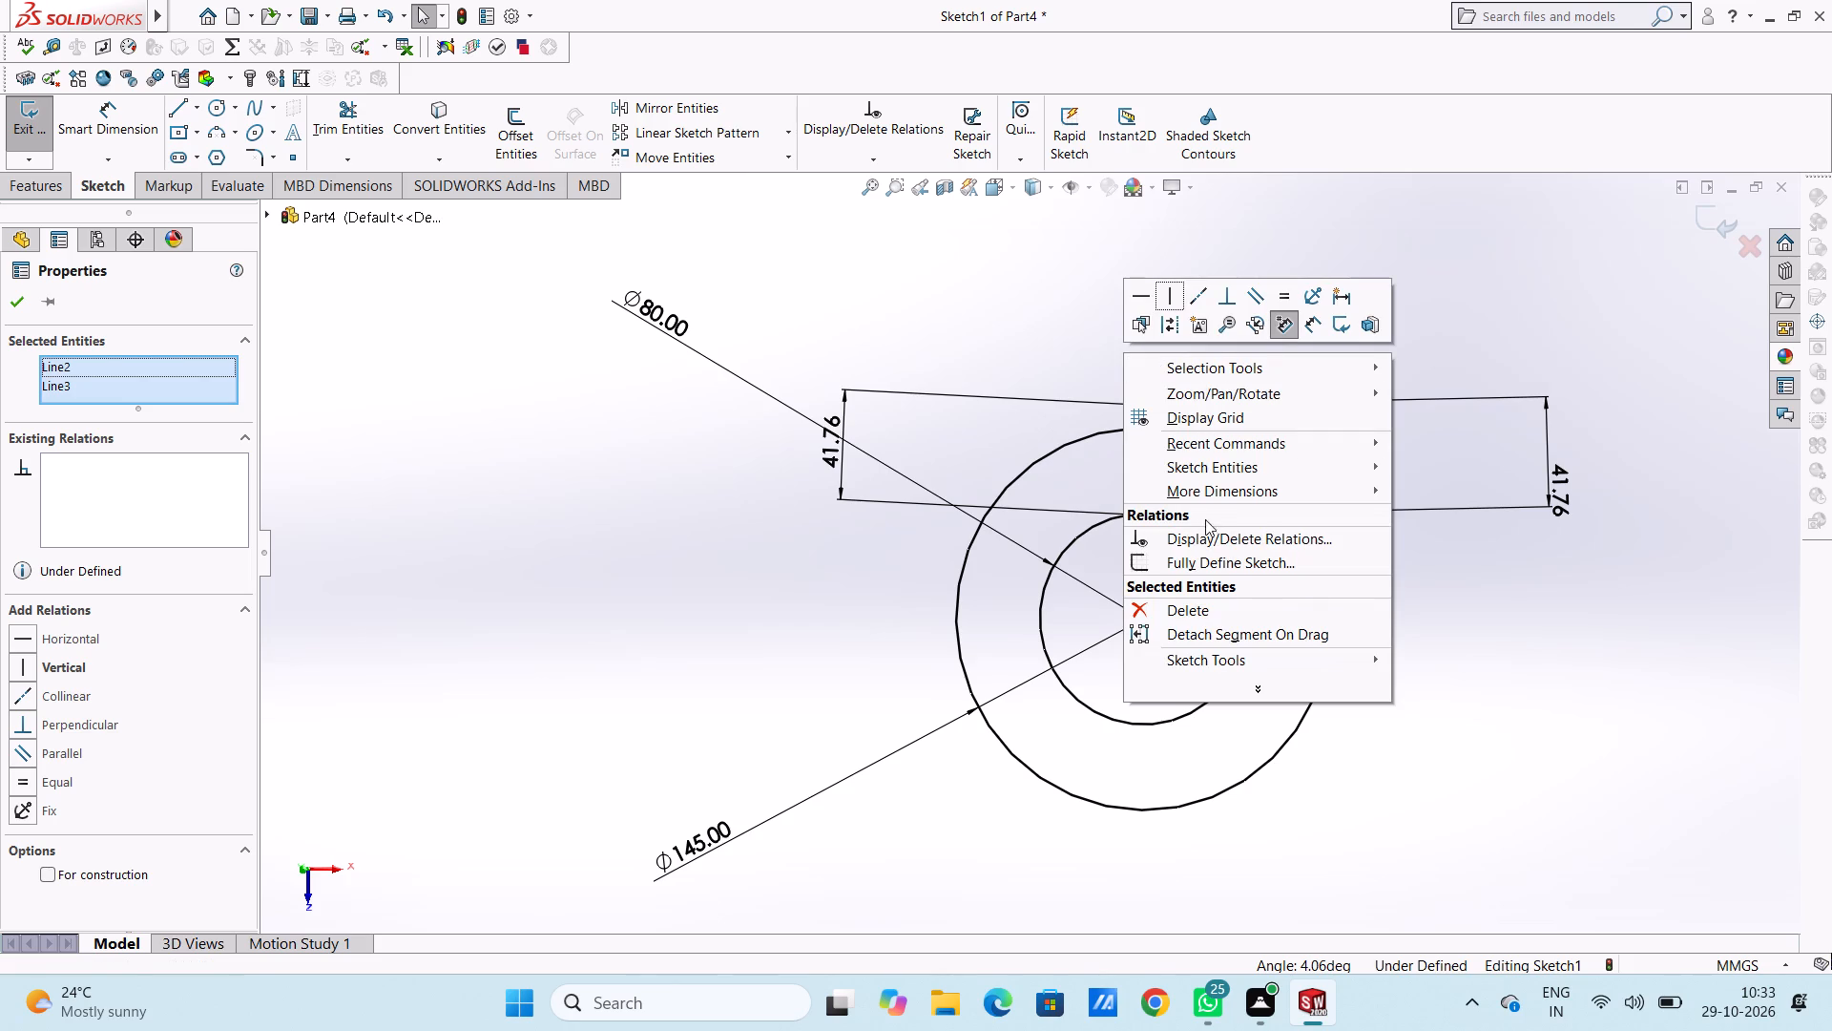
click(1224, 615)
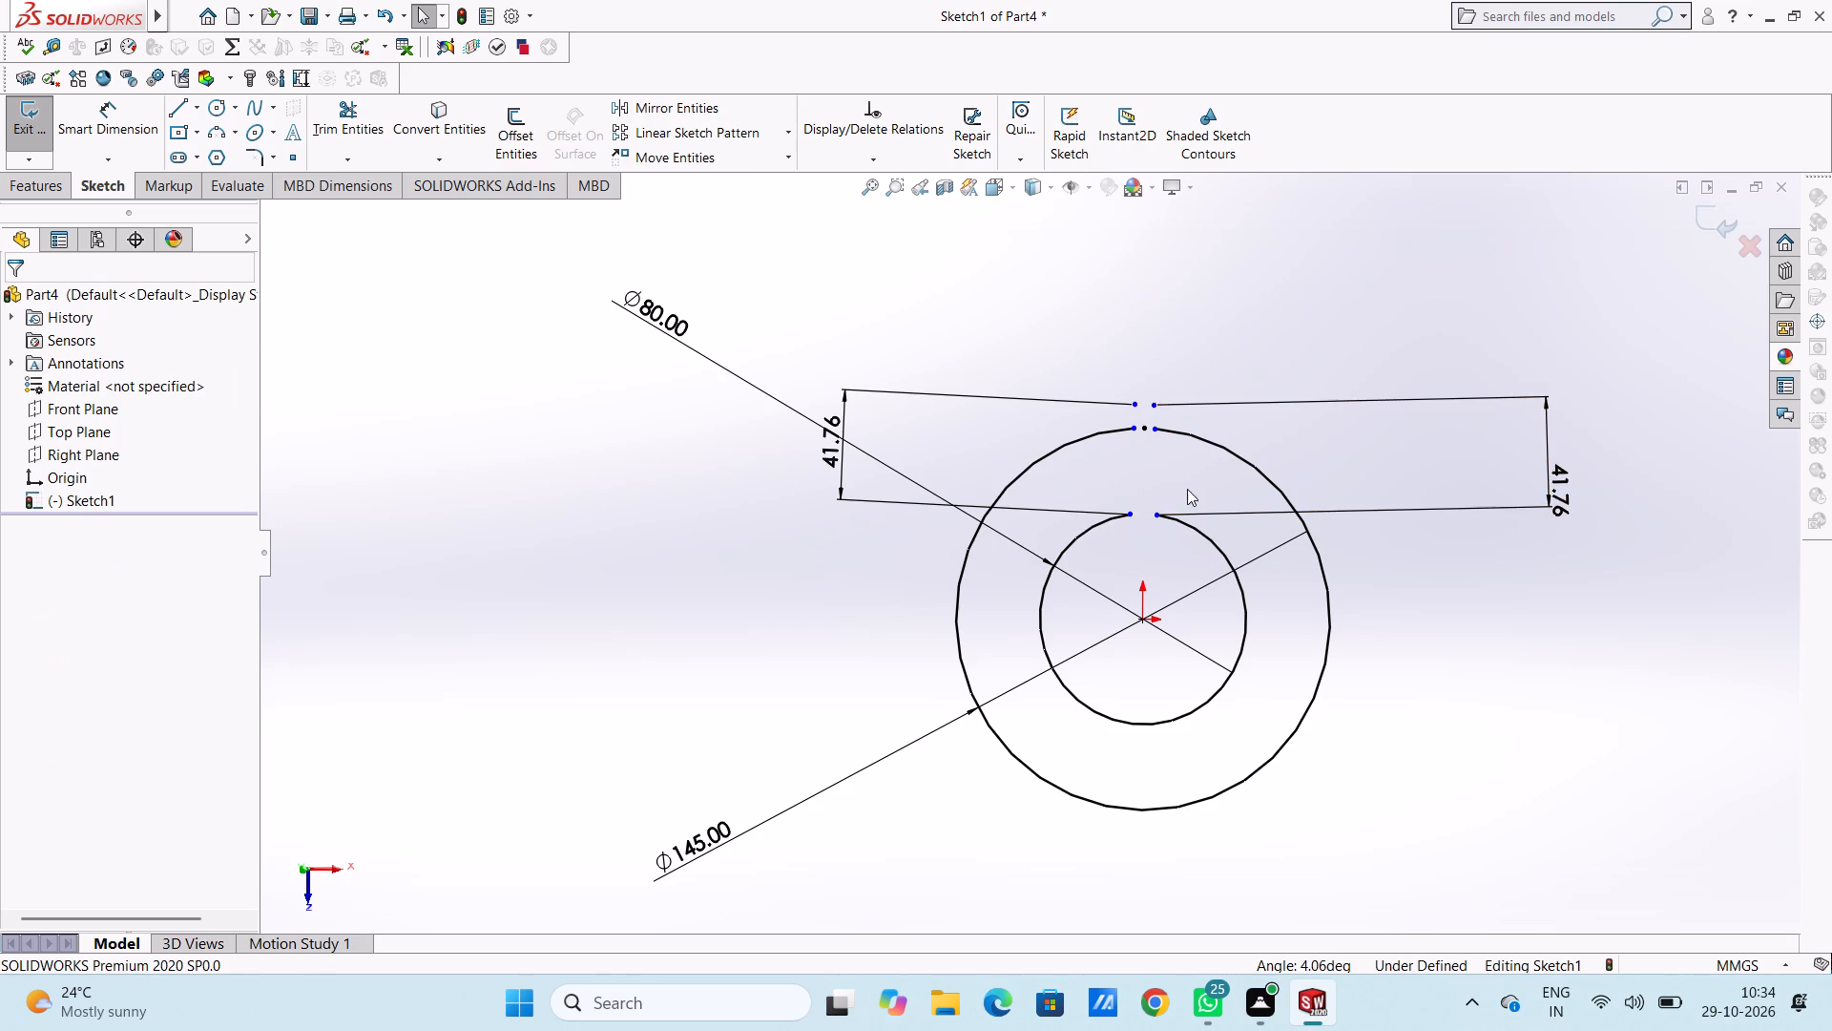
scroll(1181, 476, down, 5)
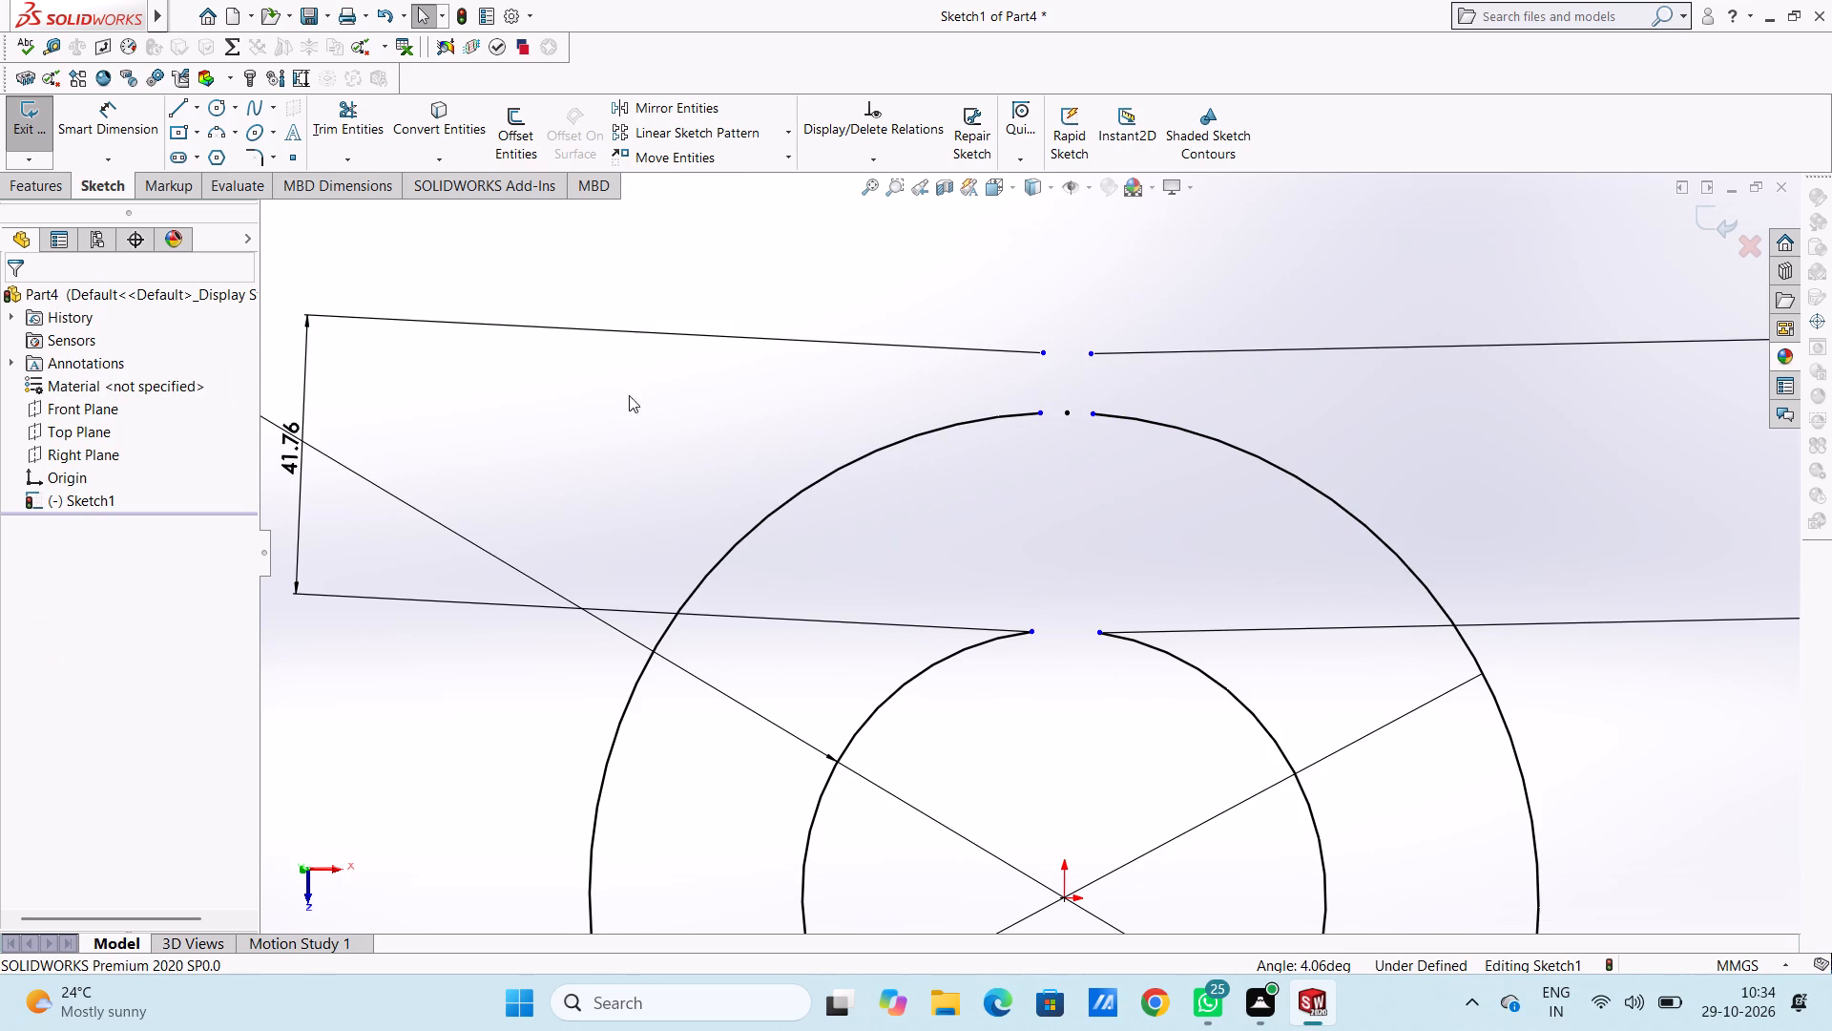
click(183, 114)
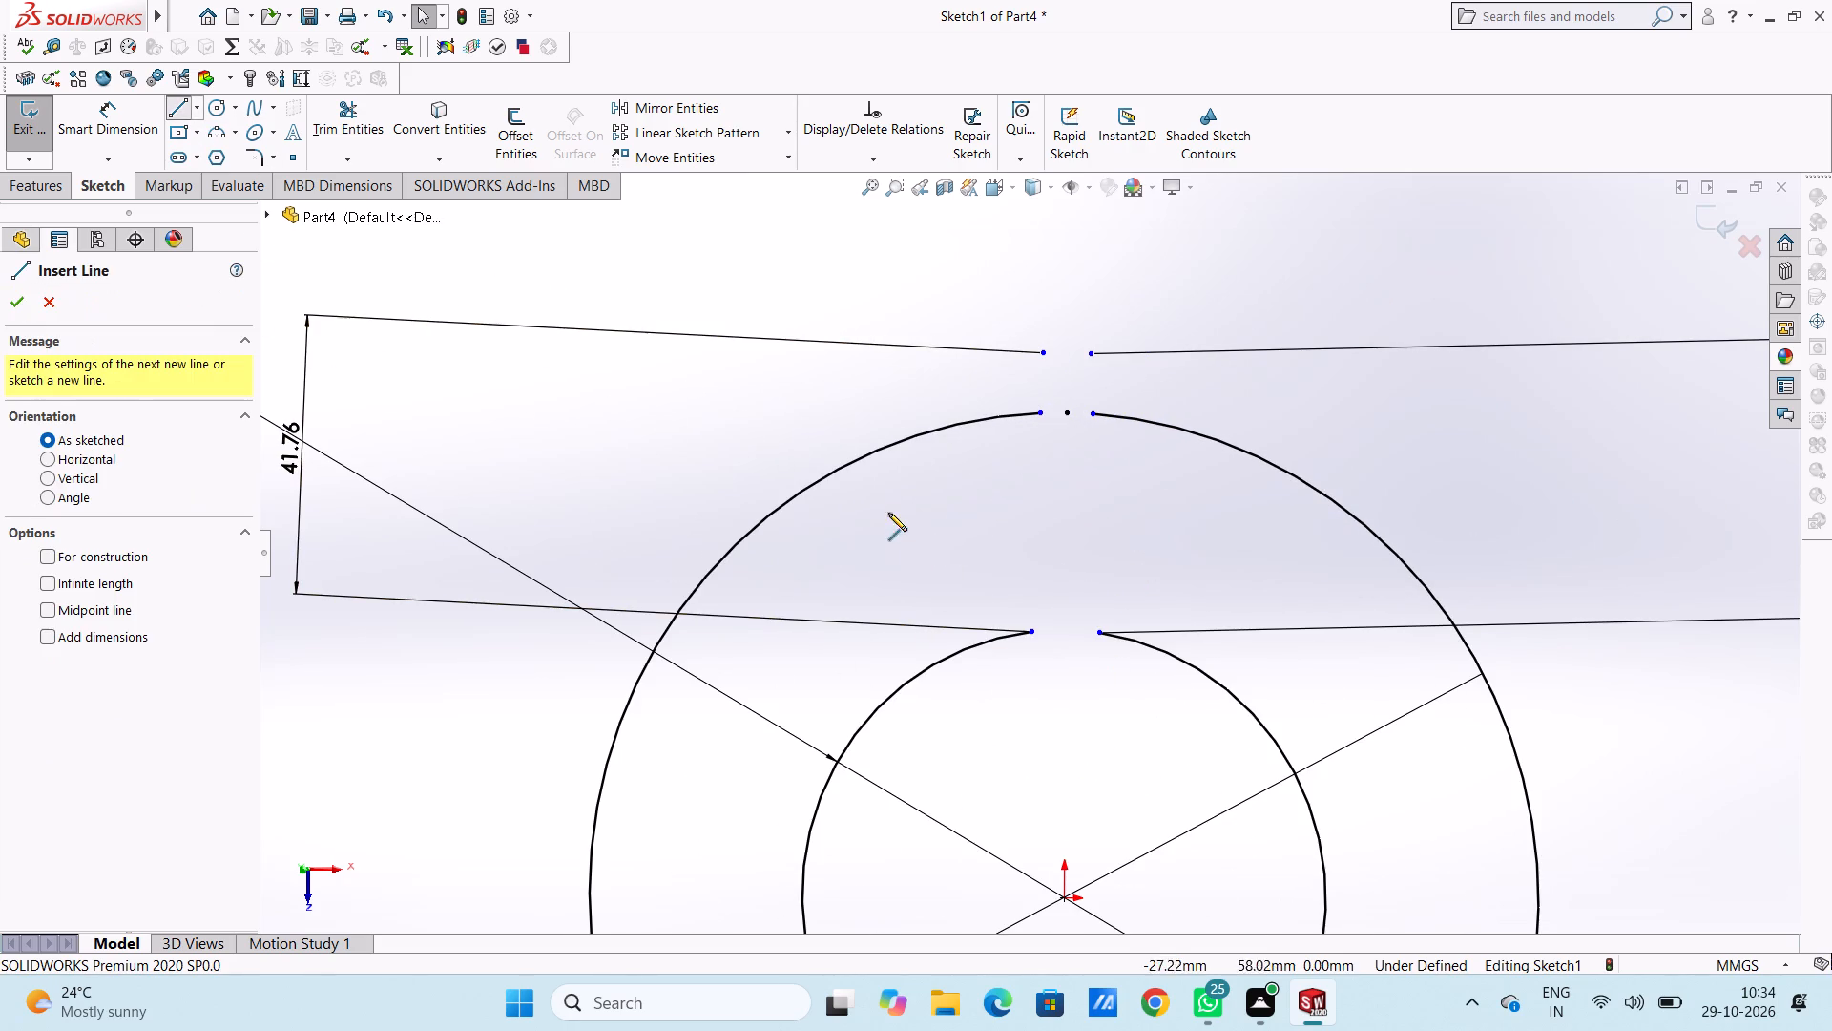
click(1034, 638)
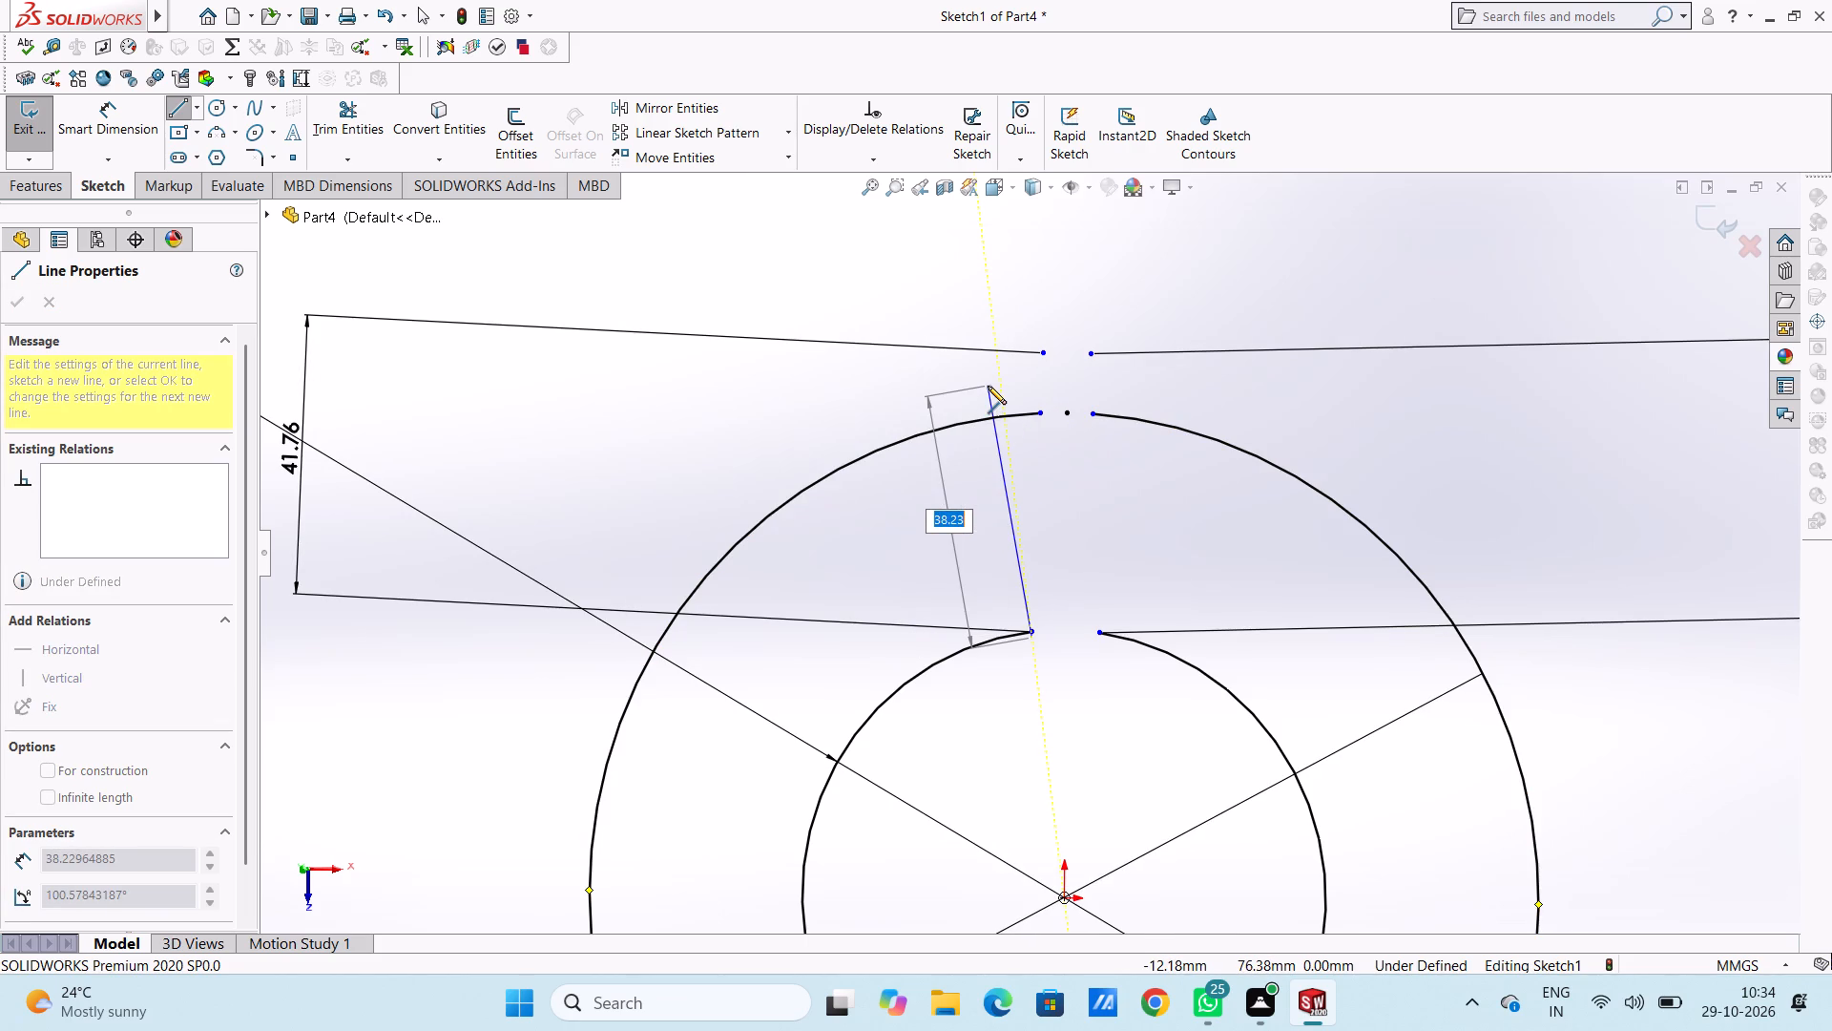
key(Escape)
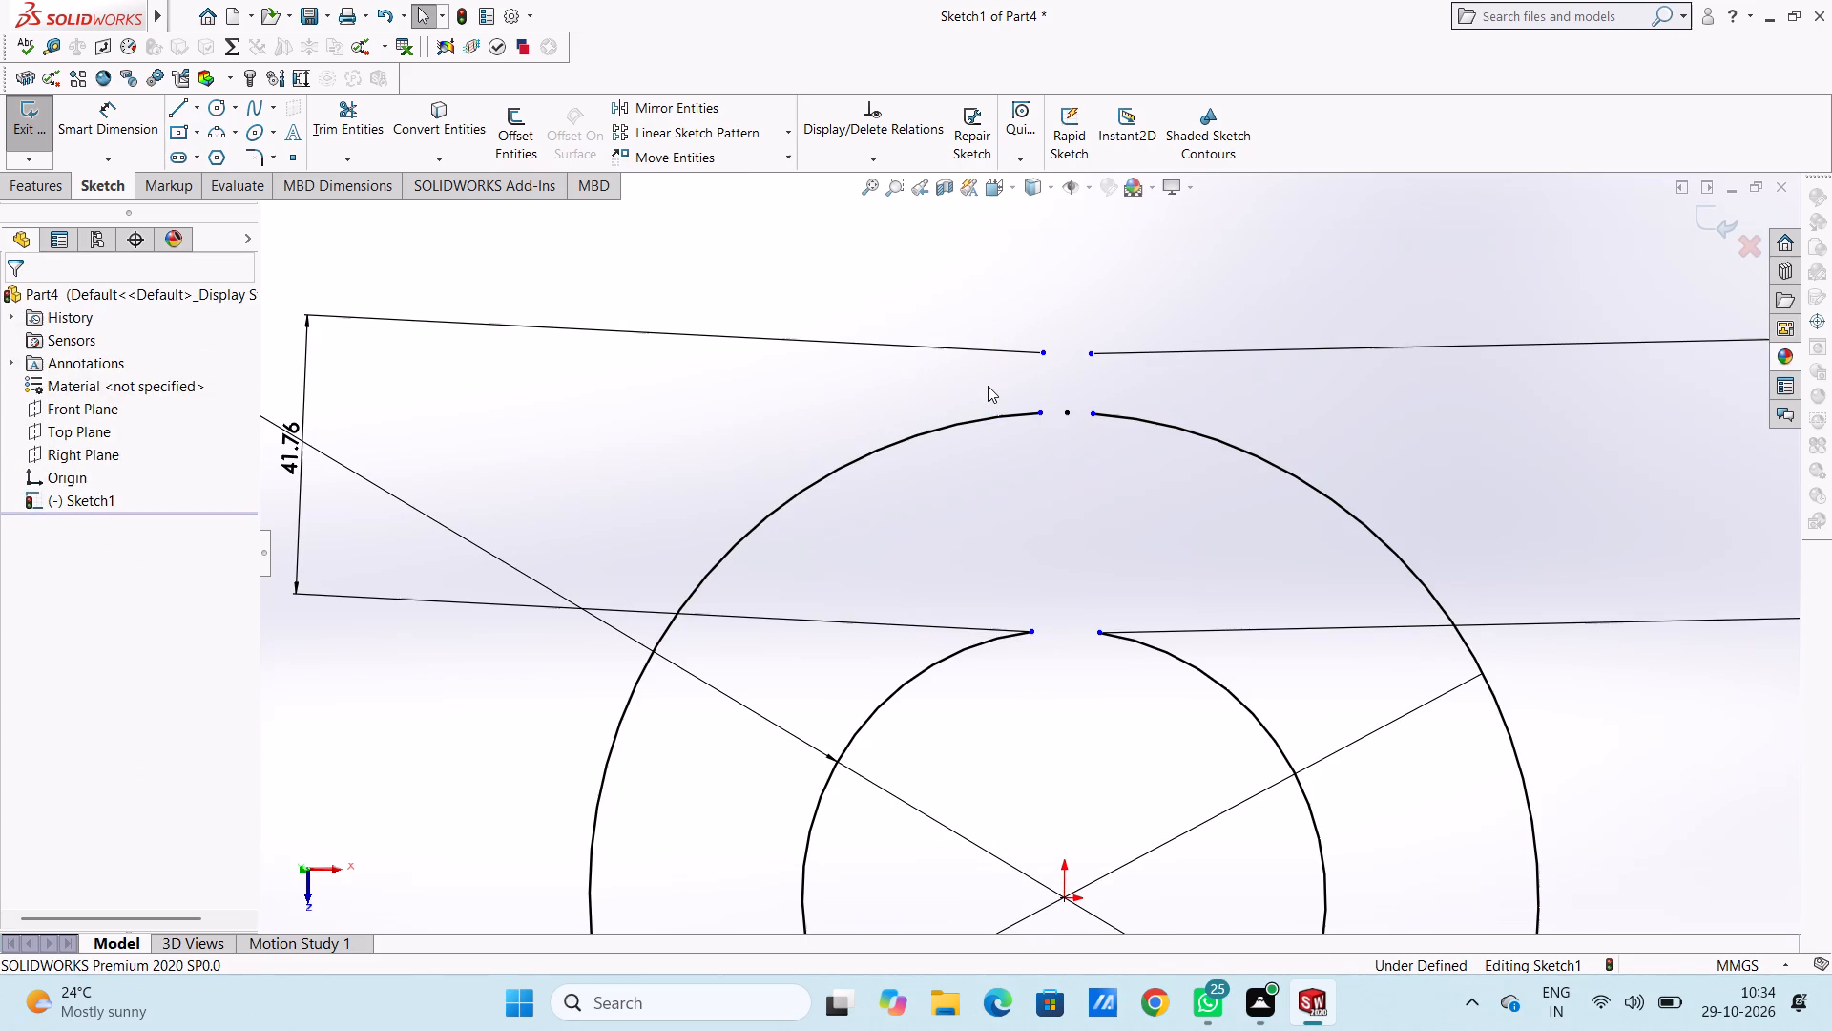
Undo the slot line deletion, the inner diameter edits and the earlier slot construction until only the two full concentric circles remain.
key(ctrl+z)
key(ctrl+z)
key(ctrl+z)
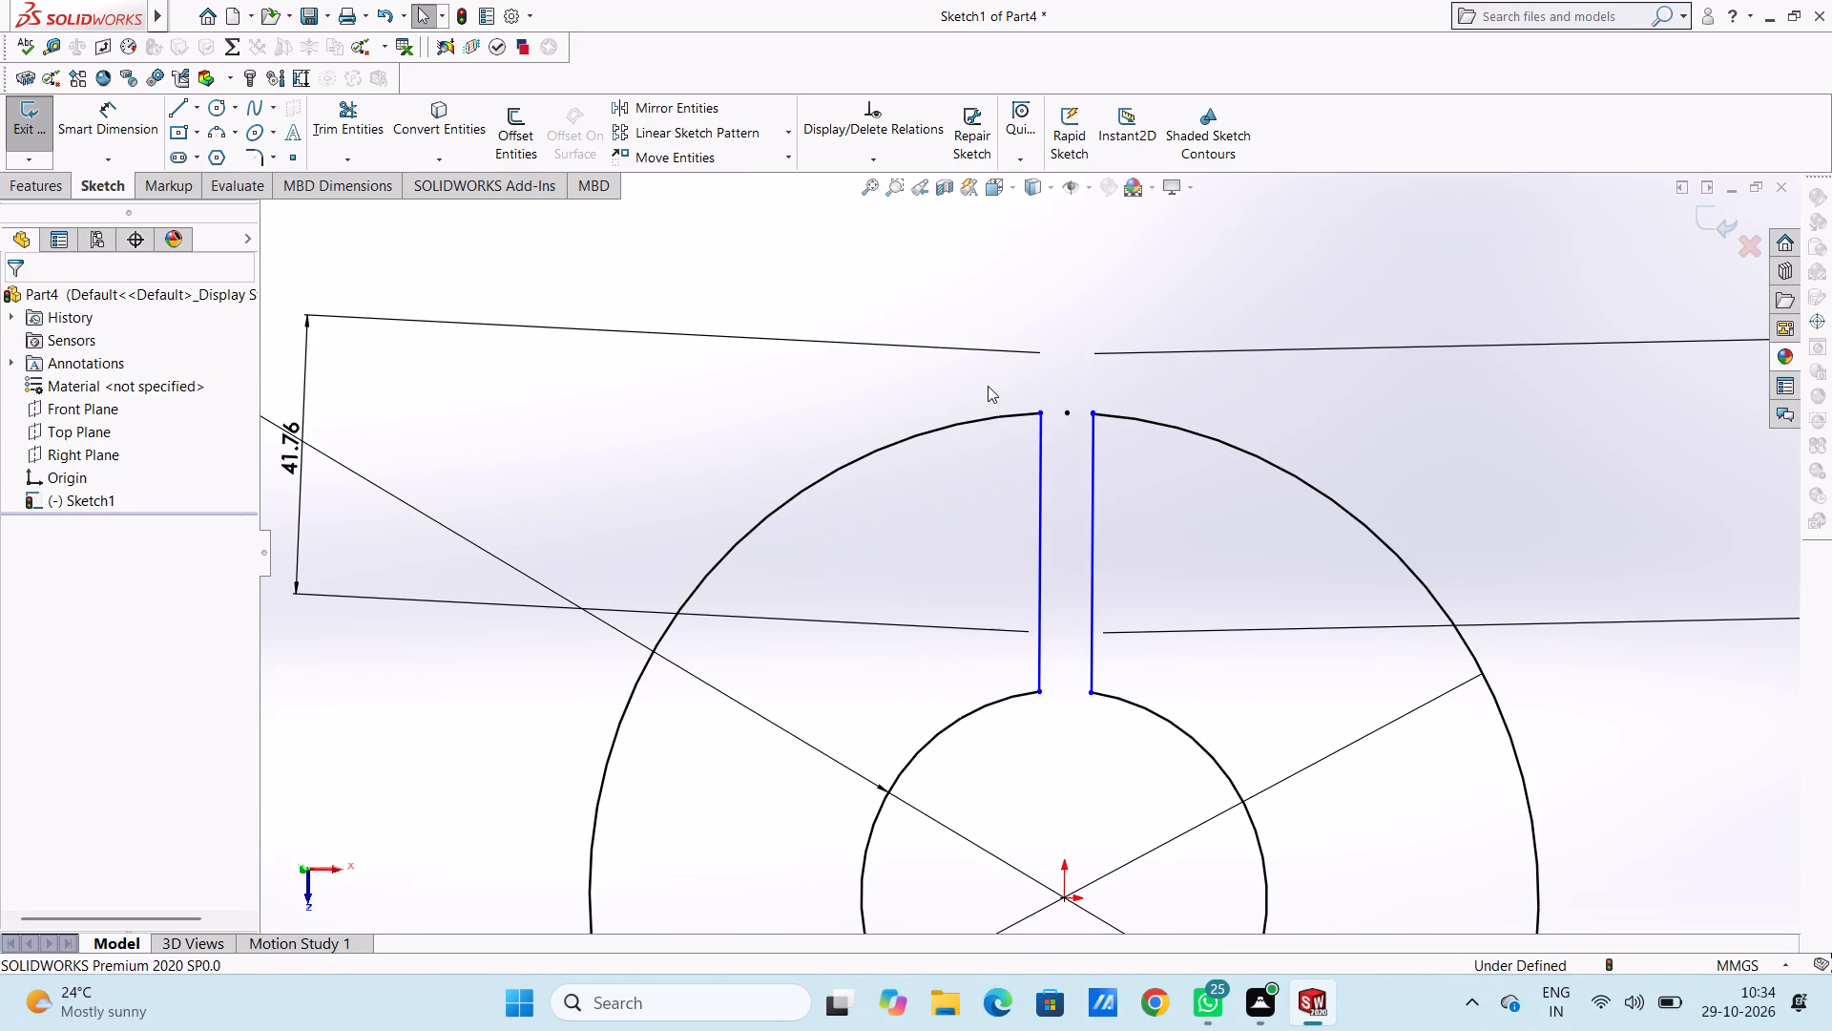
key(ctrl+z)
key(ctrl+z)
key(ctrl+z)
key(ctrl+z)
key(ctrl+z)
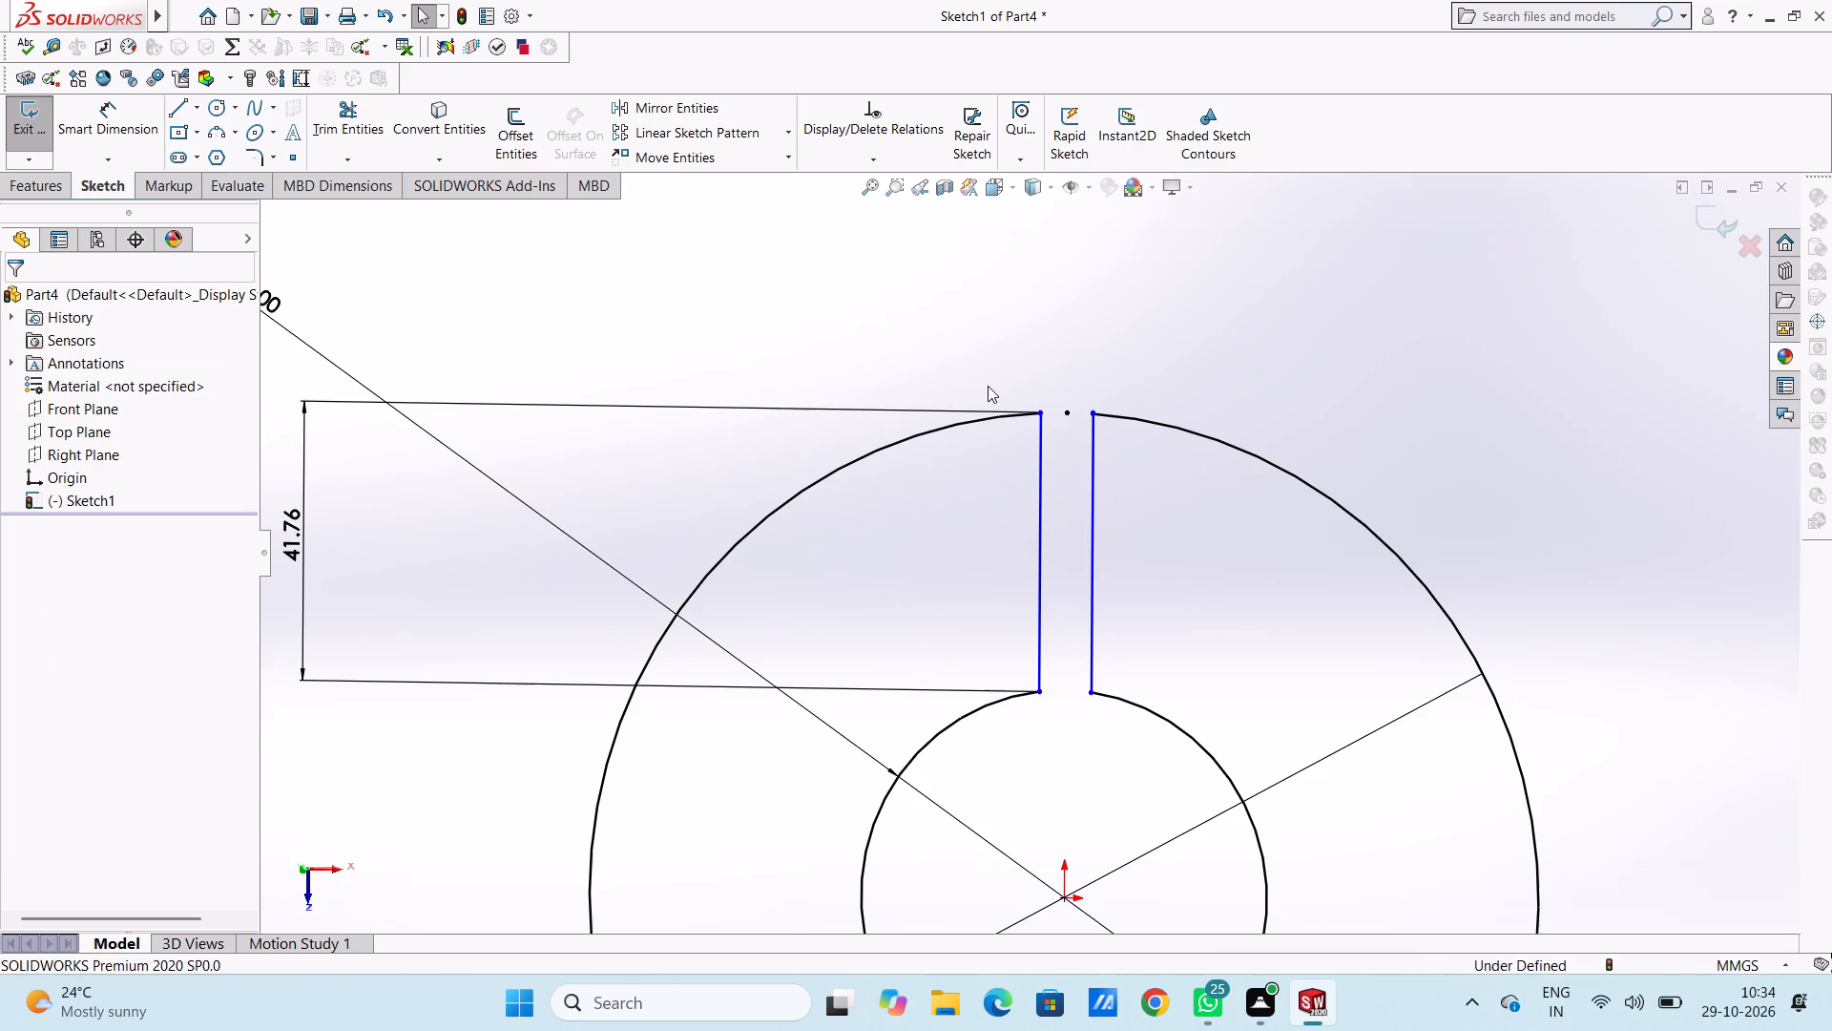
key(ctrl+z)
key(ctrl+z)
key(ctrl+z)
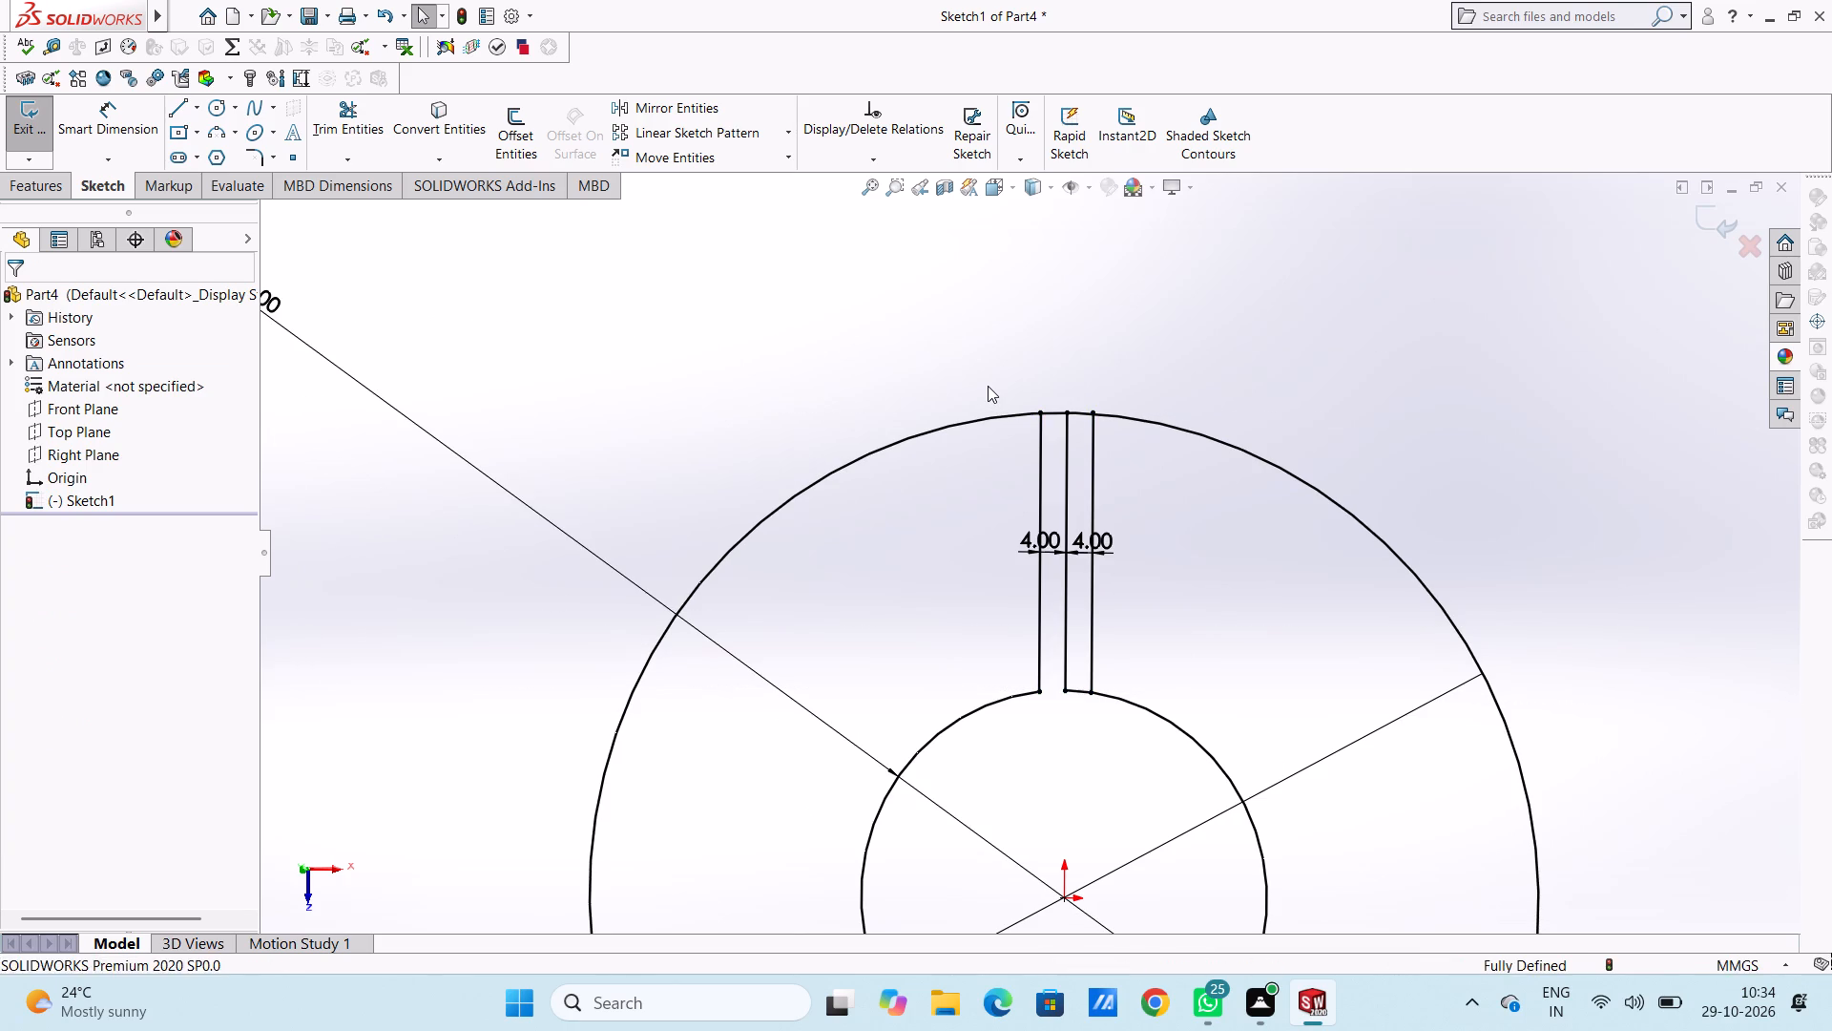
key(ctrl+z)
key(ctrl+z)
key(ctrl+z)
key(ctrl+z)
key(ctrl+z)
key(ctrl+z)
key(ctrl+z)
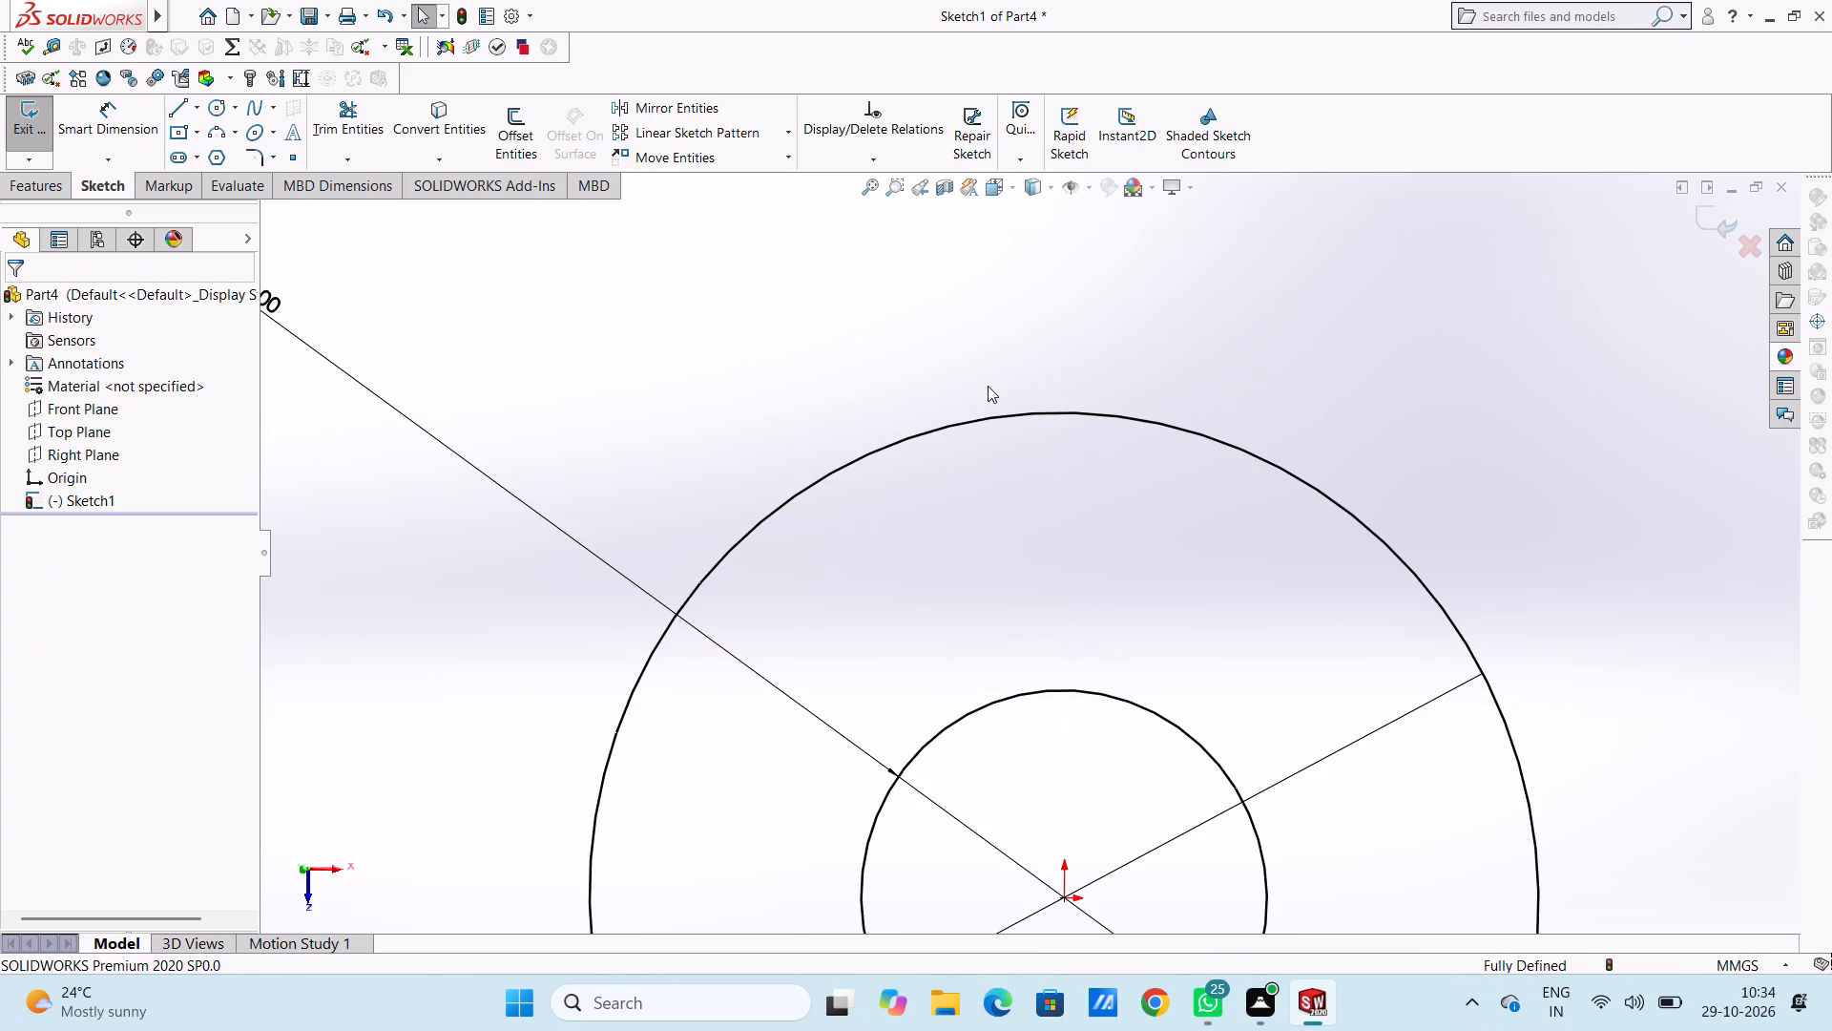
Set the inner circle's diameter to 80 mm.
scroll(1111, 422, up, 4)
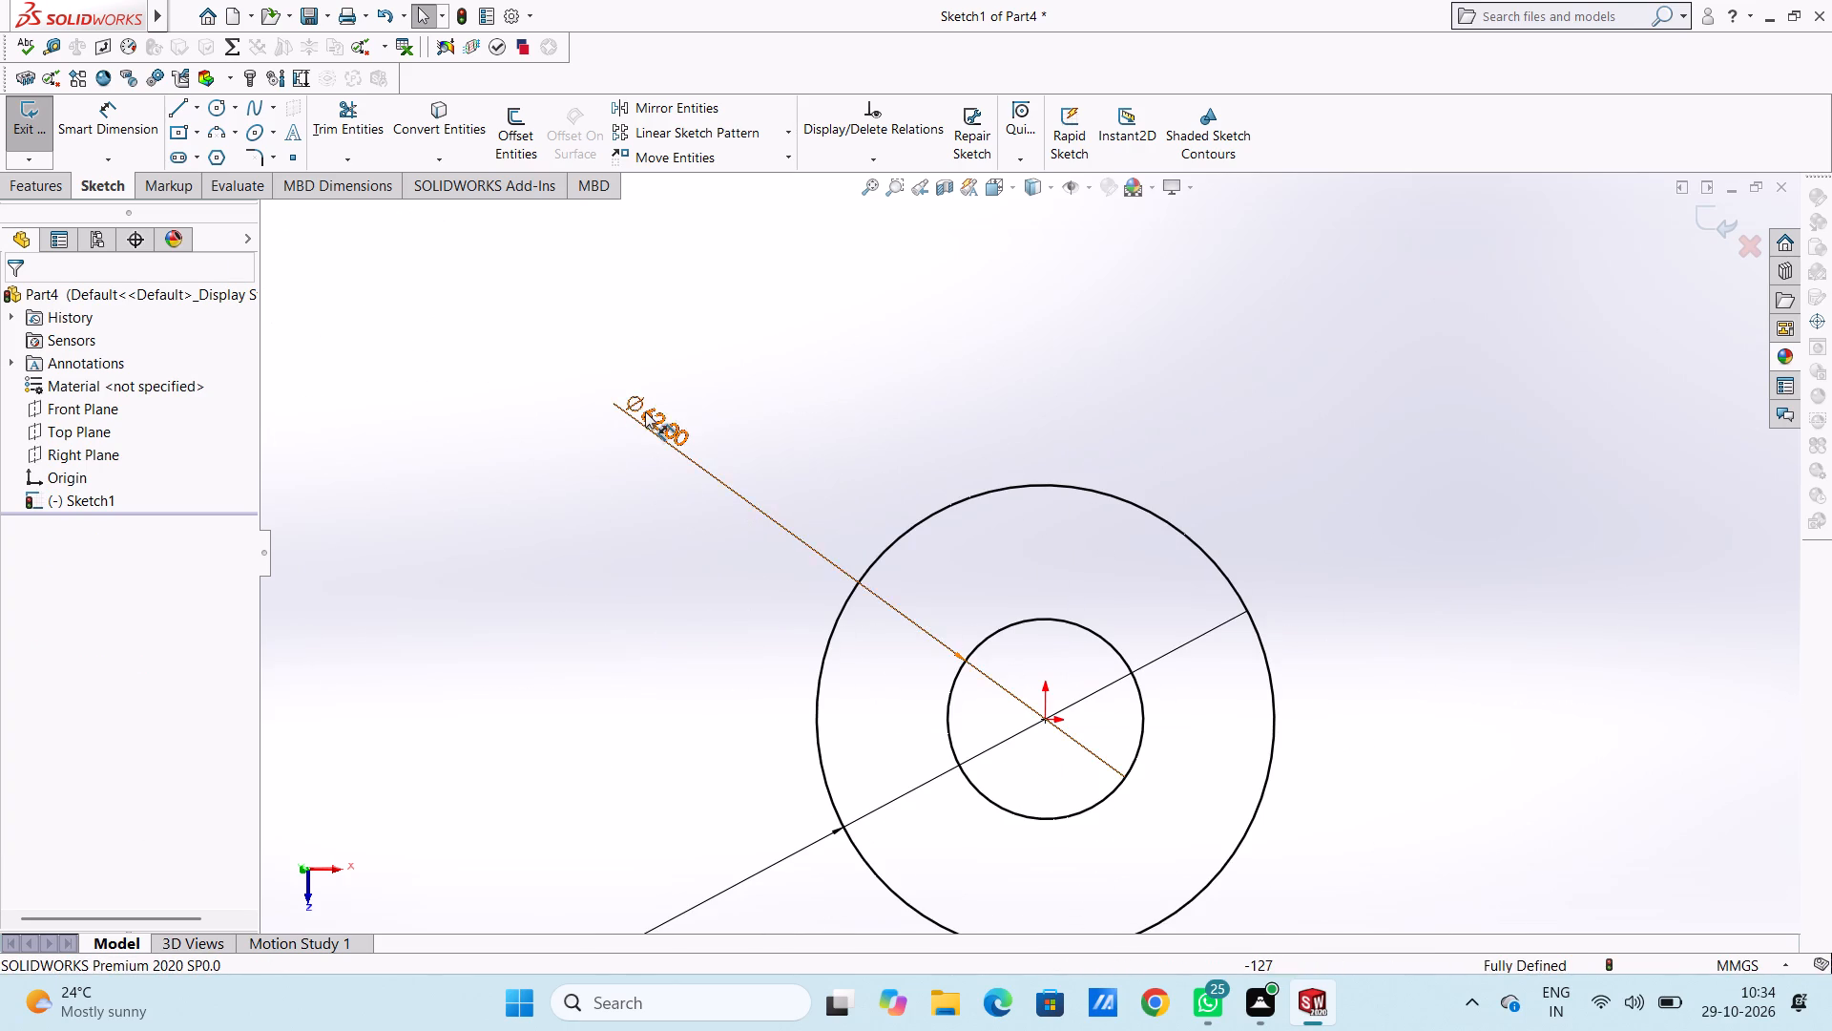
double_click(645, 410)
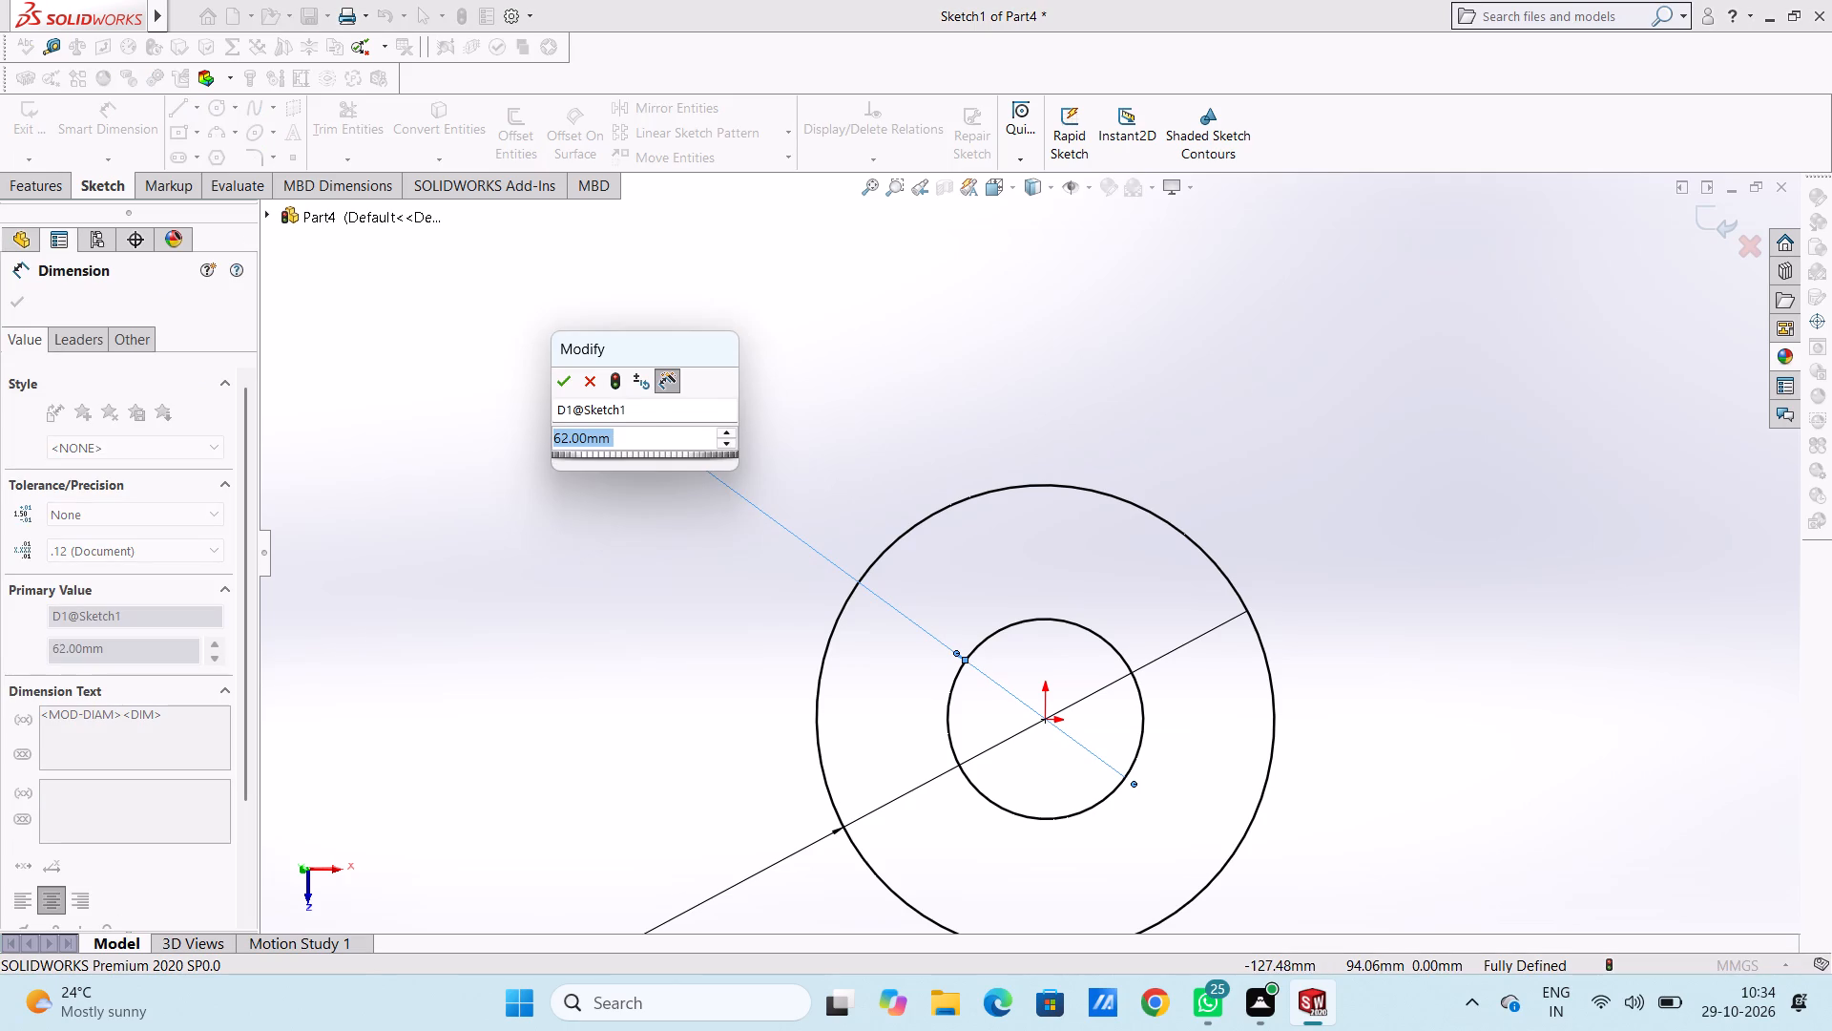
text(80)
key(Return)
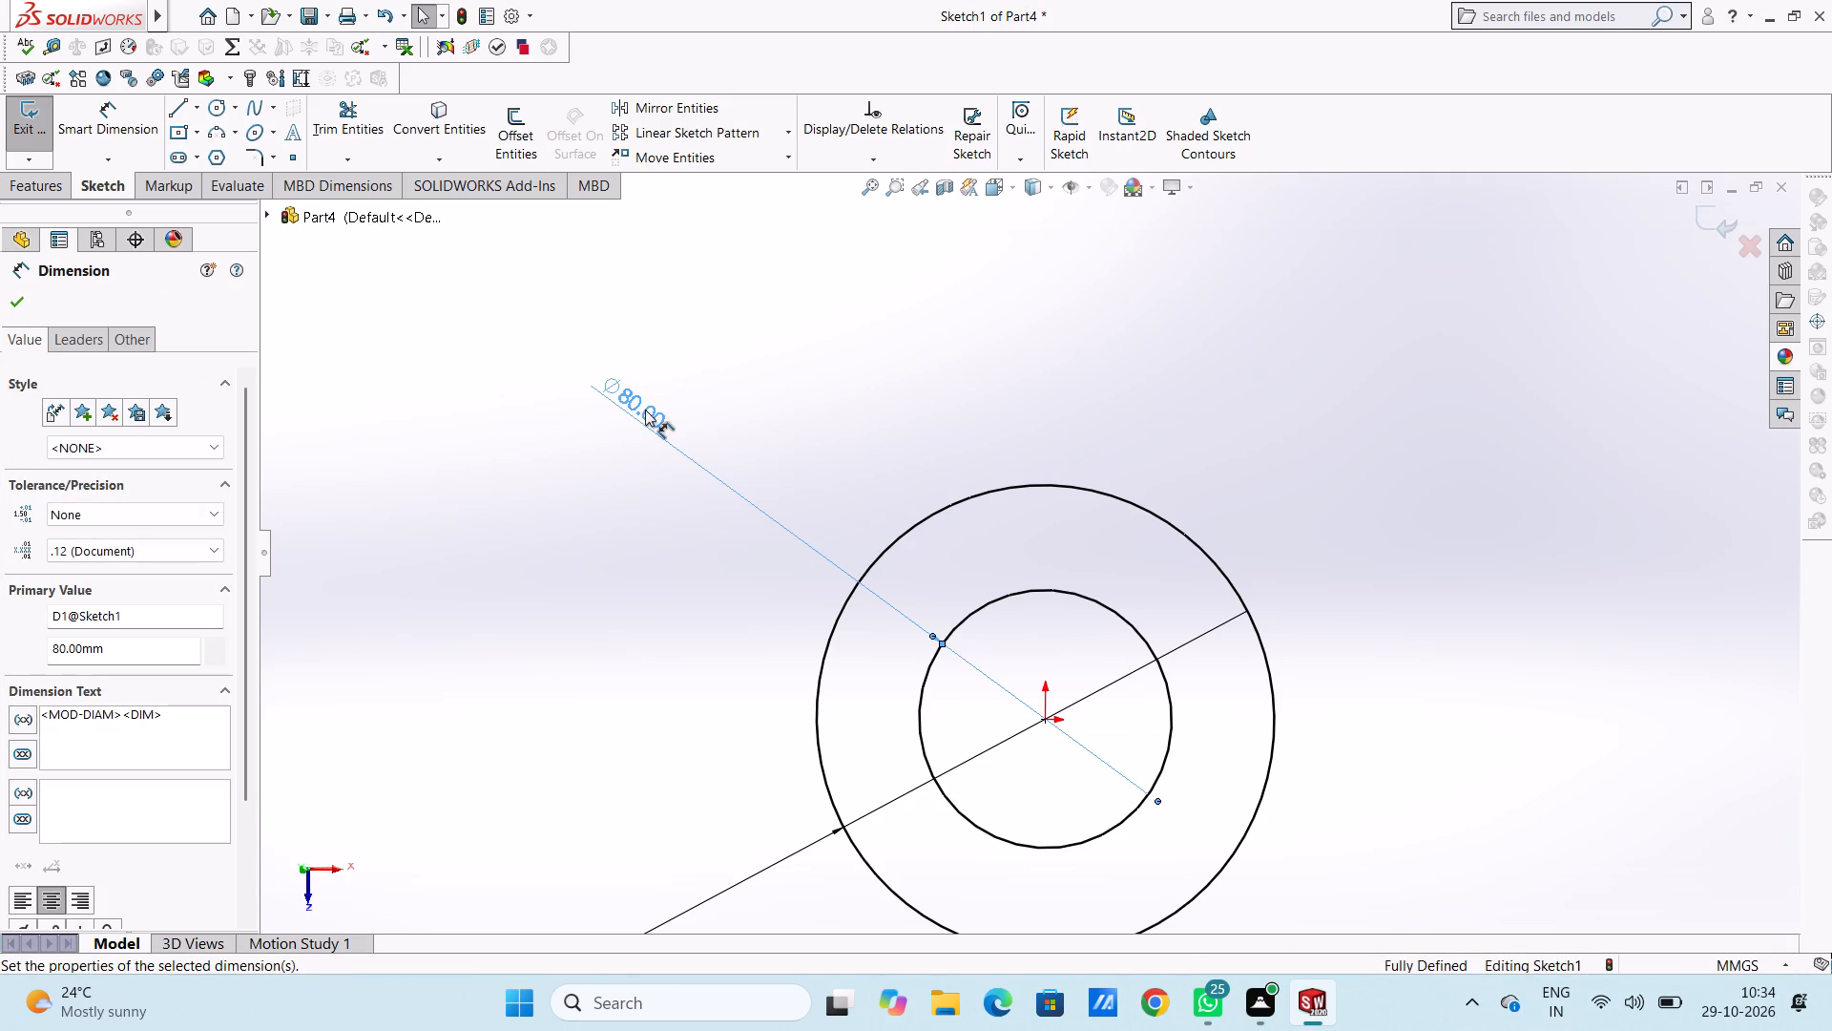
click(599, 616)
Draw a vertical 72.5 mm line from the origin up to the top of the outer circle.
scroll(717, 670, up, 4)
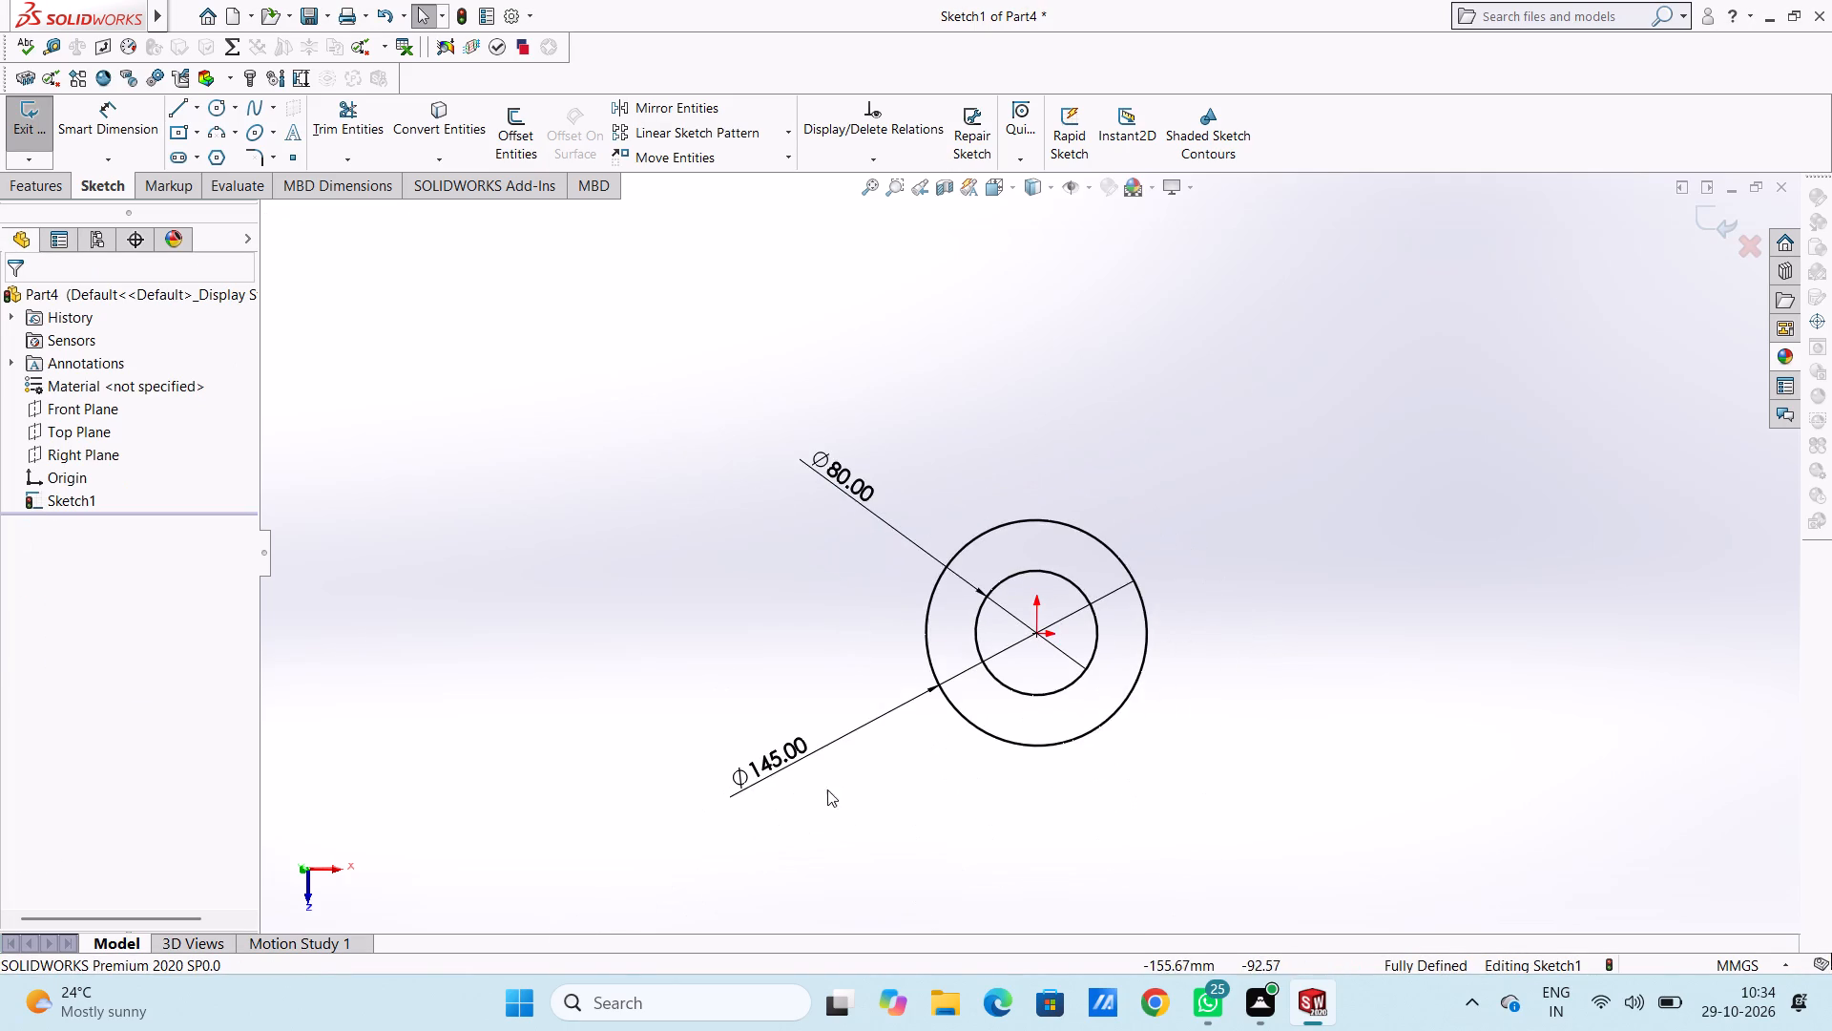
scroll(1014, 791, down, 2)
scroll(1053, 416, up, 1)
scroll(1045, 423, down, 1)
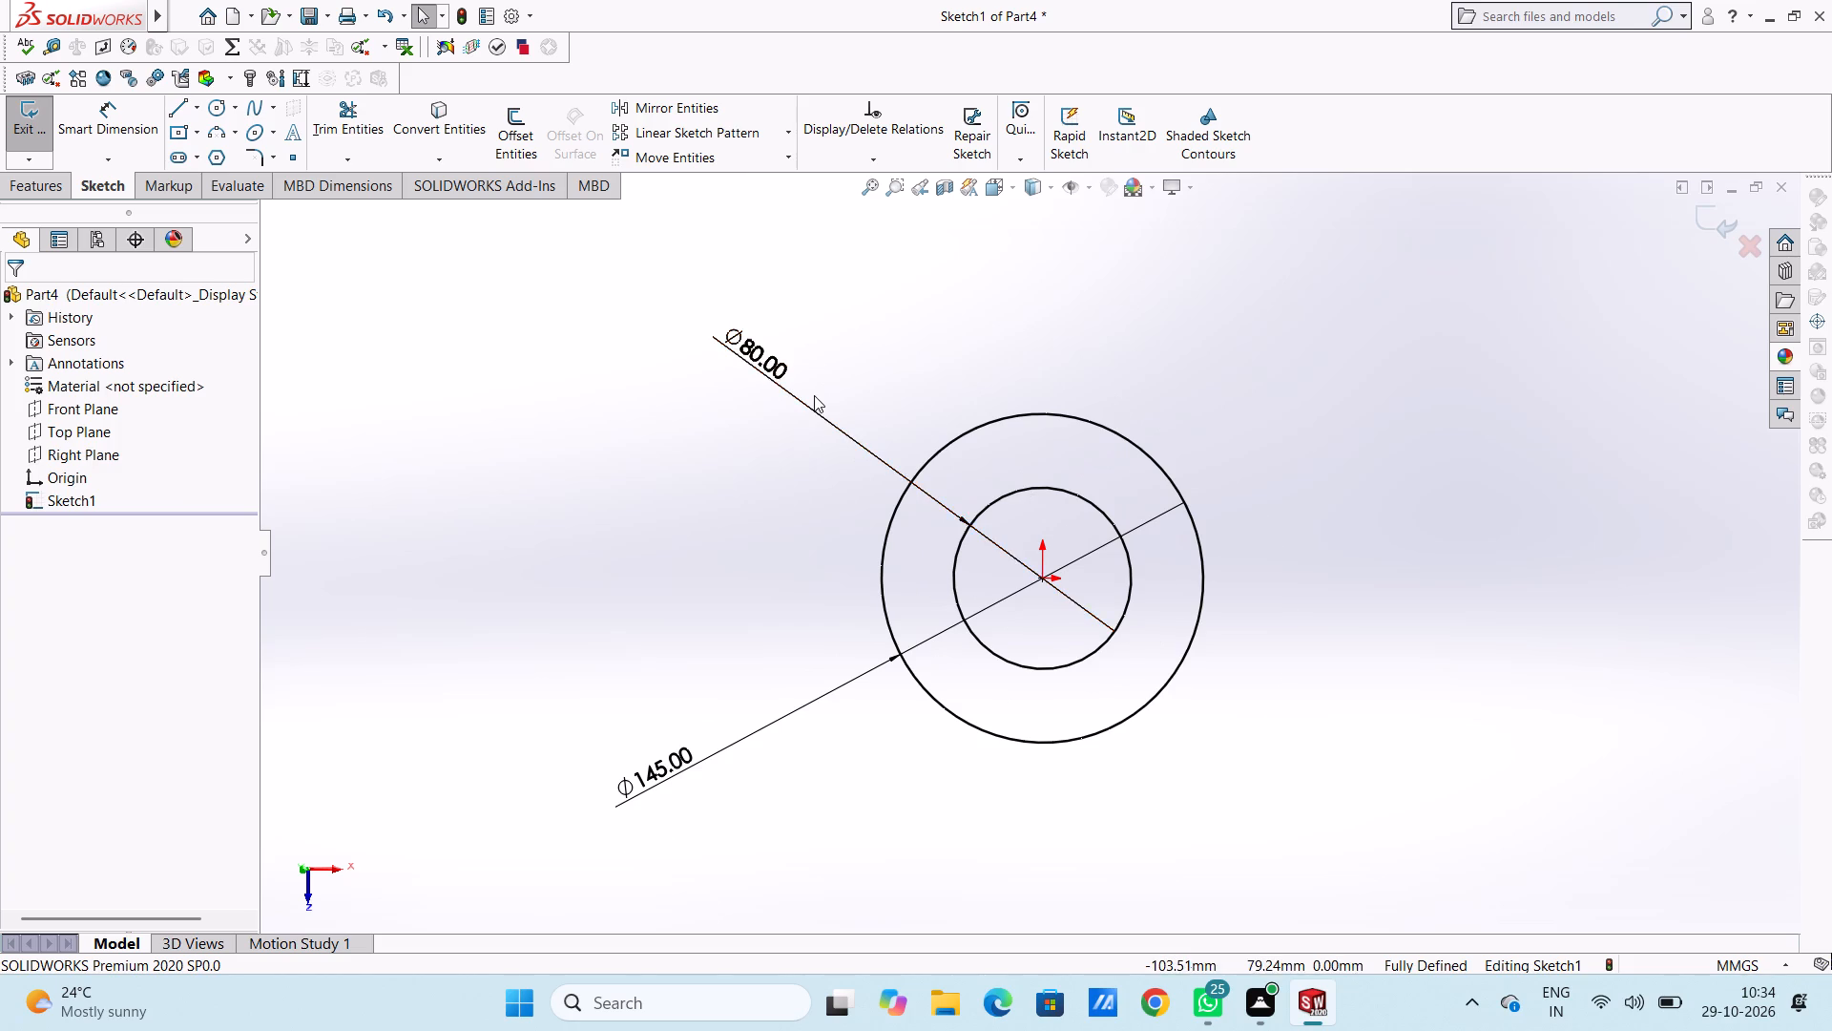
scroll(814, 395, down, 1)
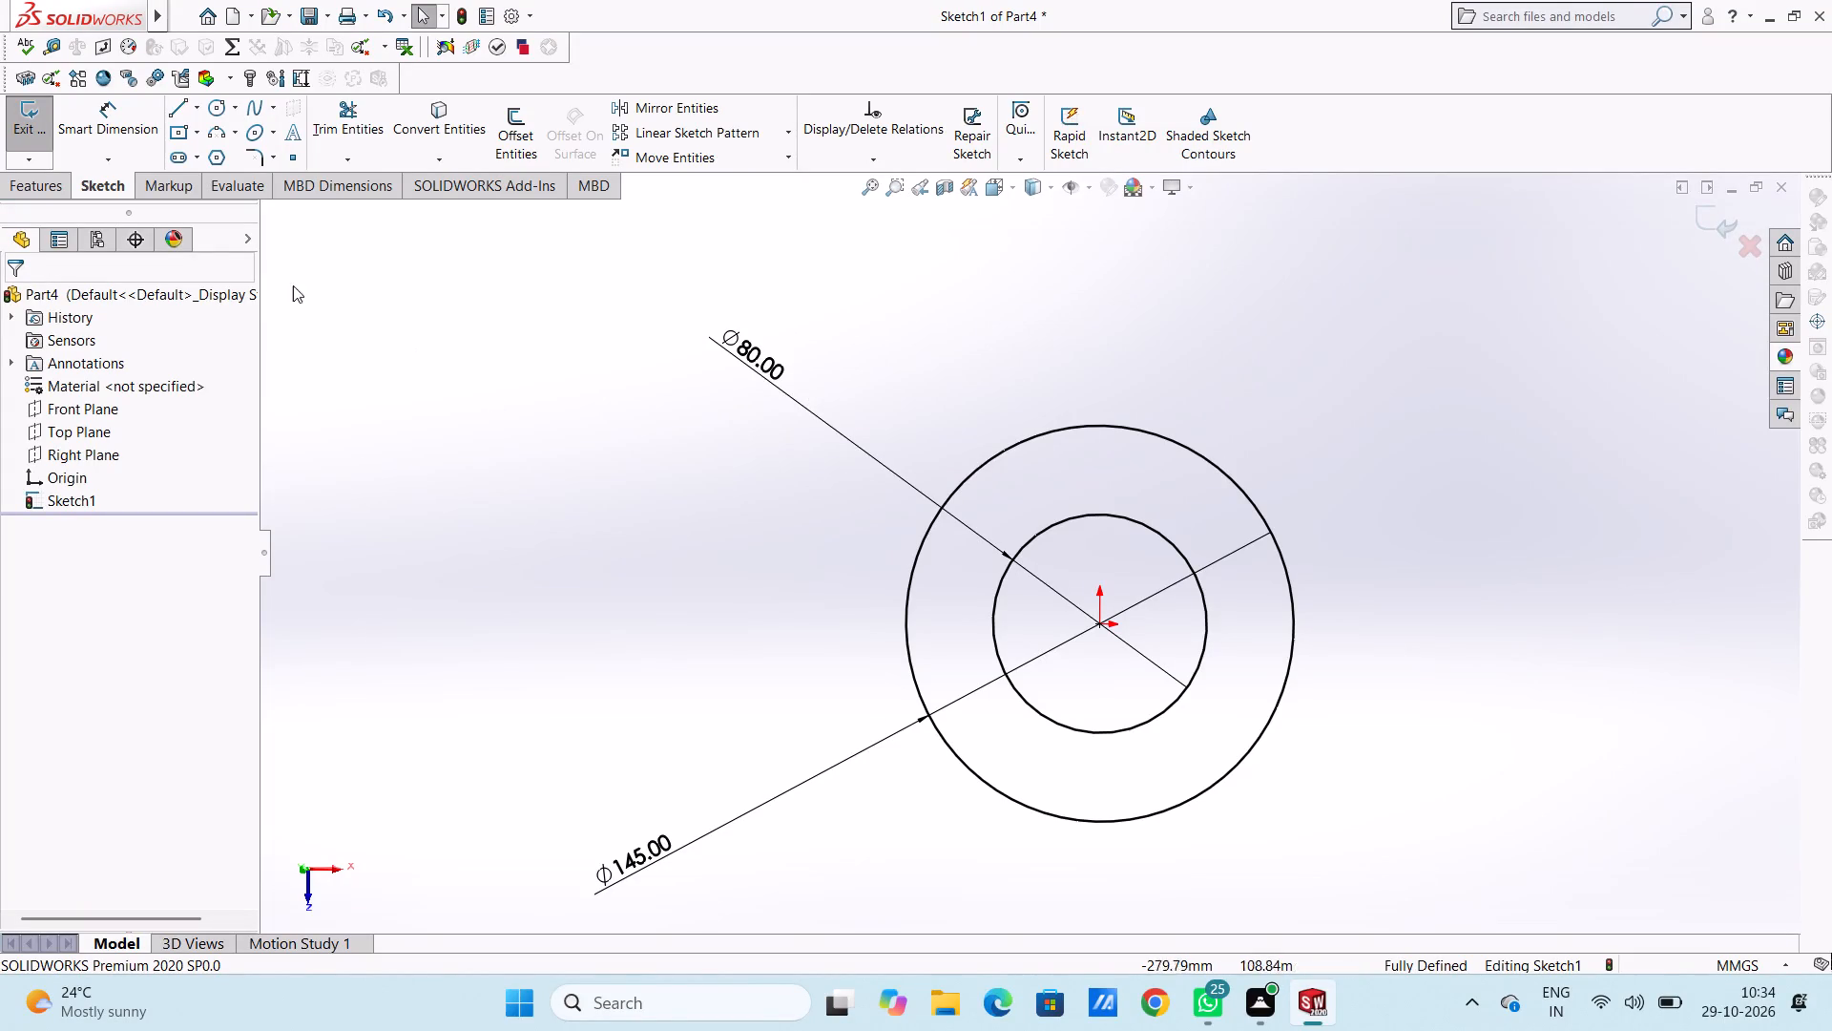
click(176, 108)
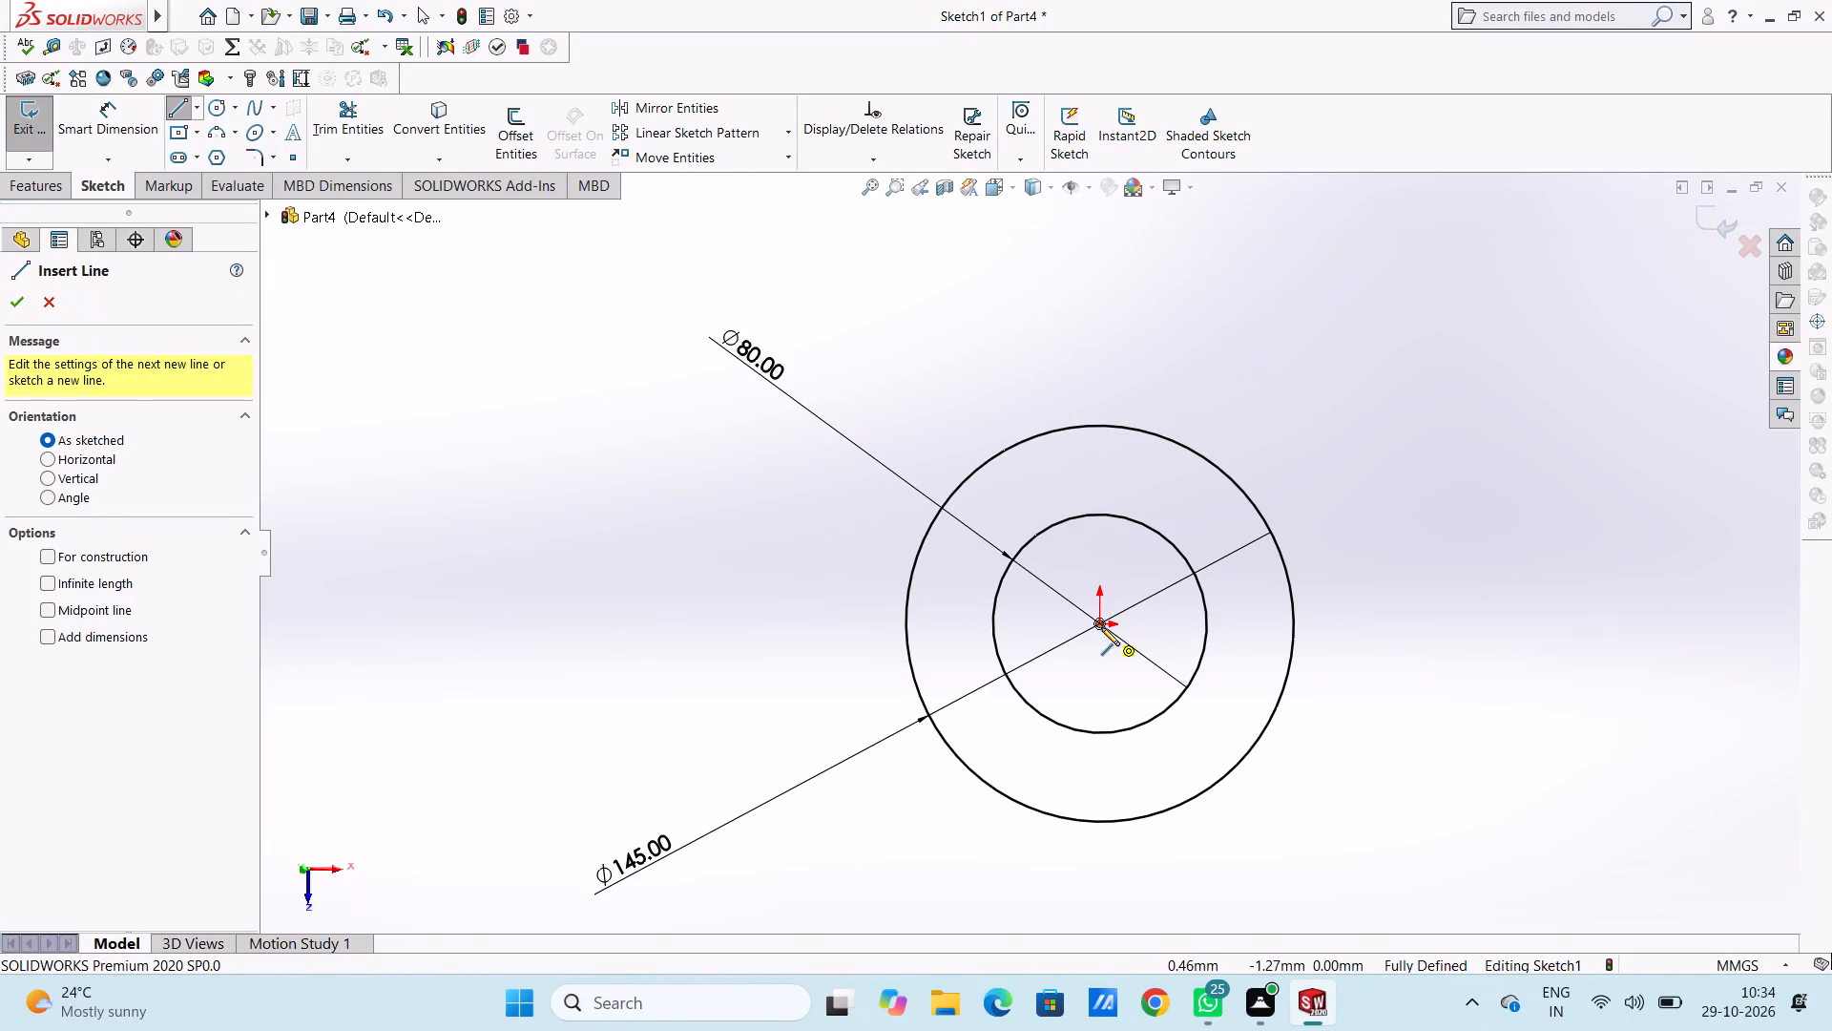
click(1101, 627)
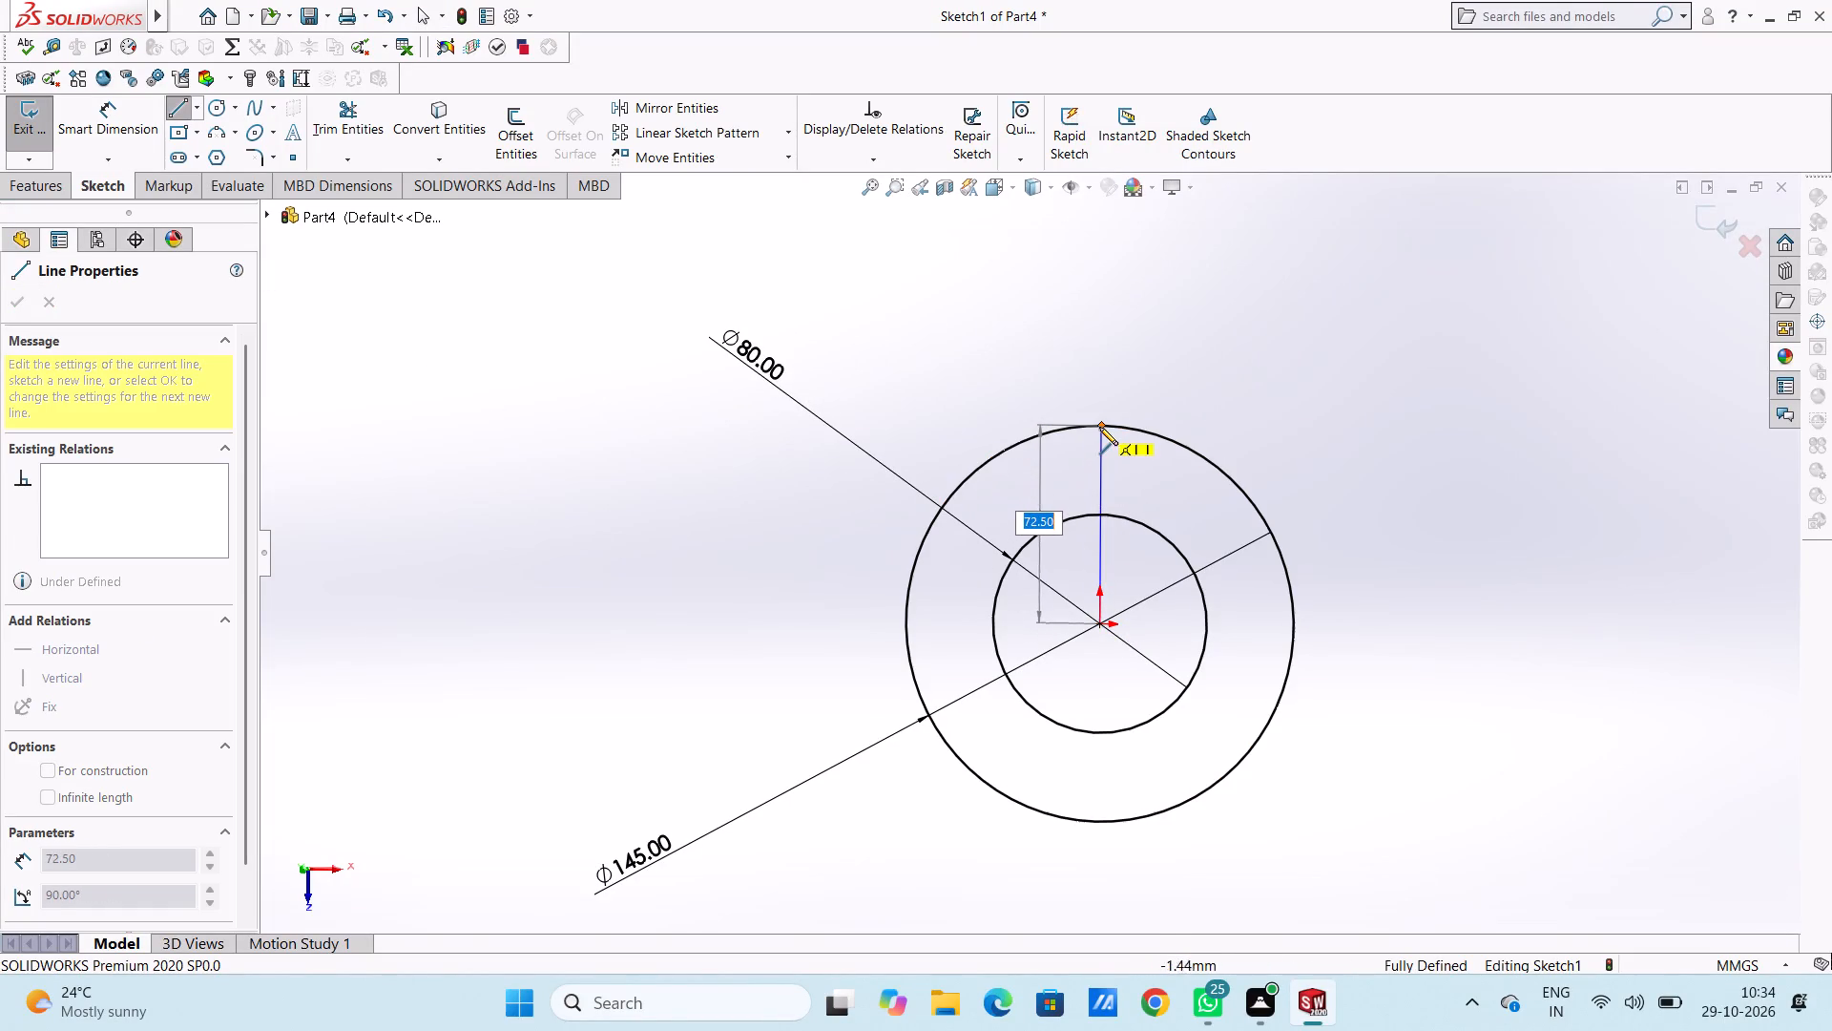
click(1100, 427)
right_click(1194, 327)
click(1219, 332)
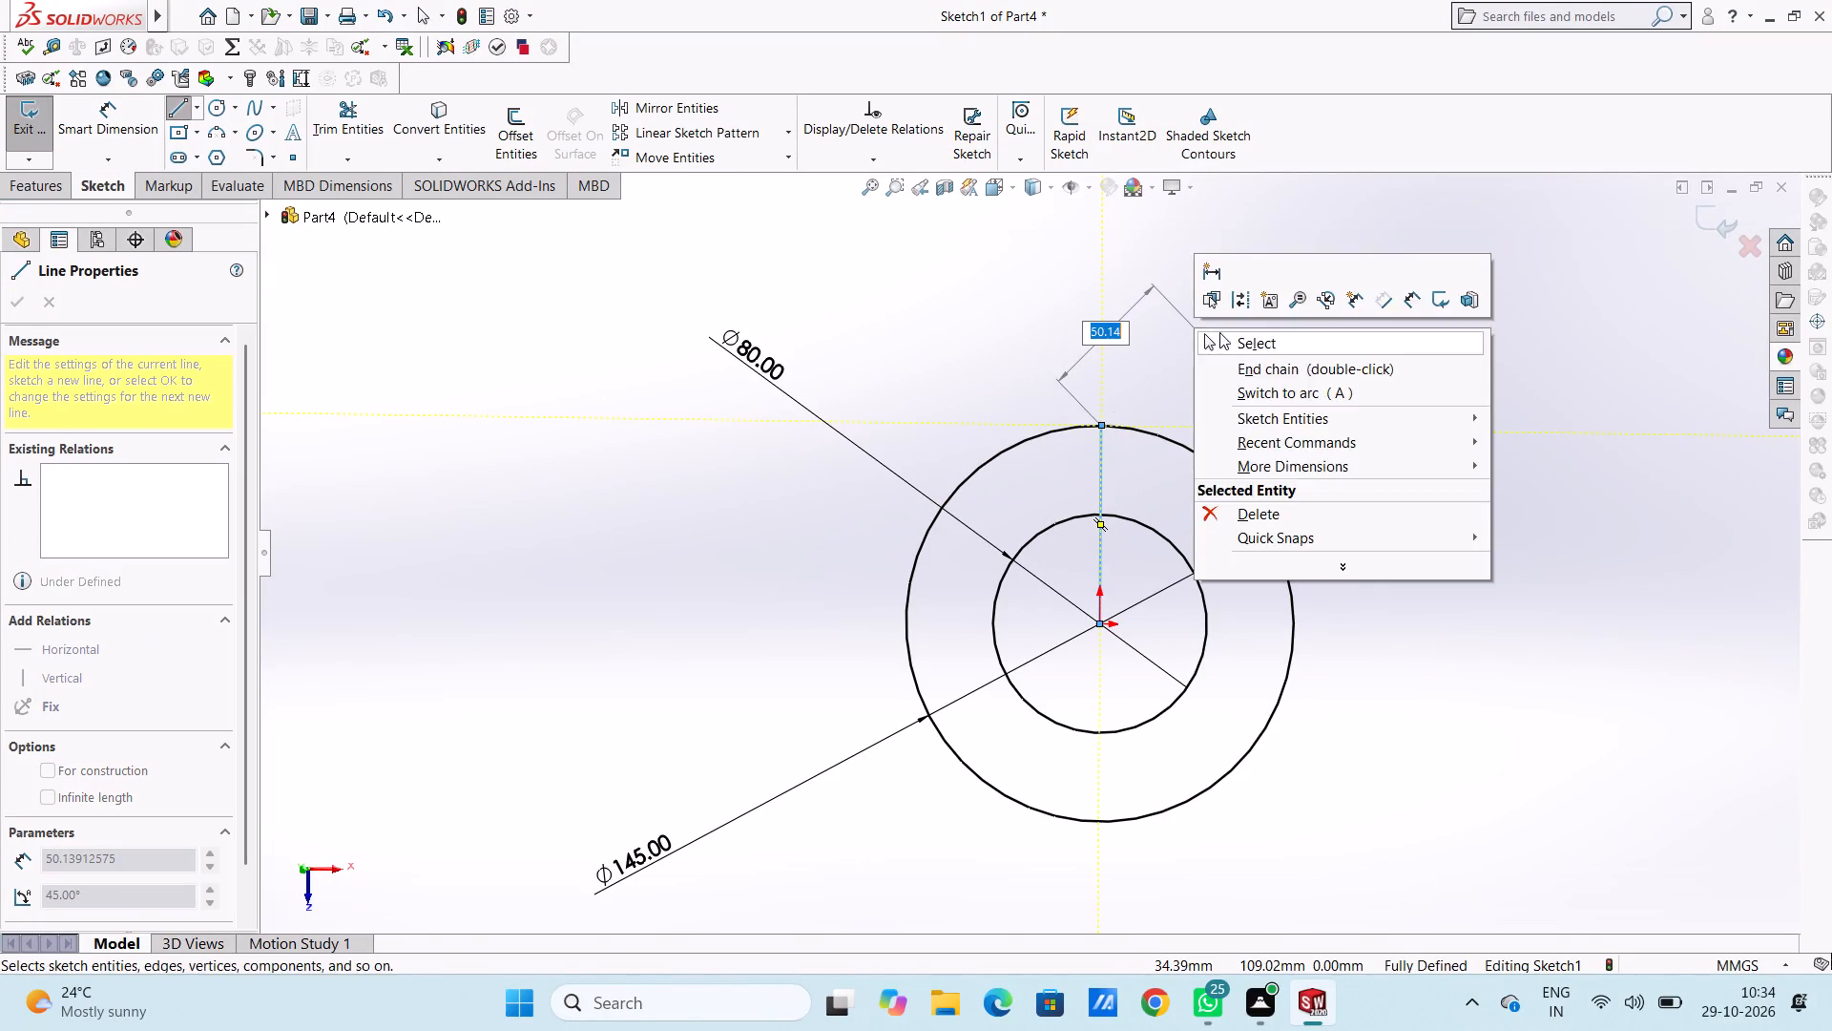
click(1071, 317)
Offset the vertical line 4 mm bi-directionally with dimensions added.
click(507, 127)
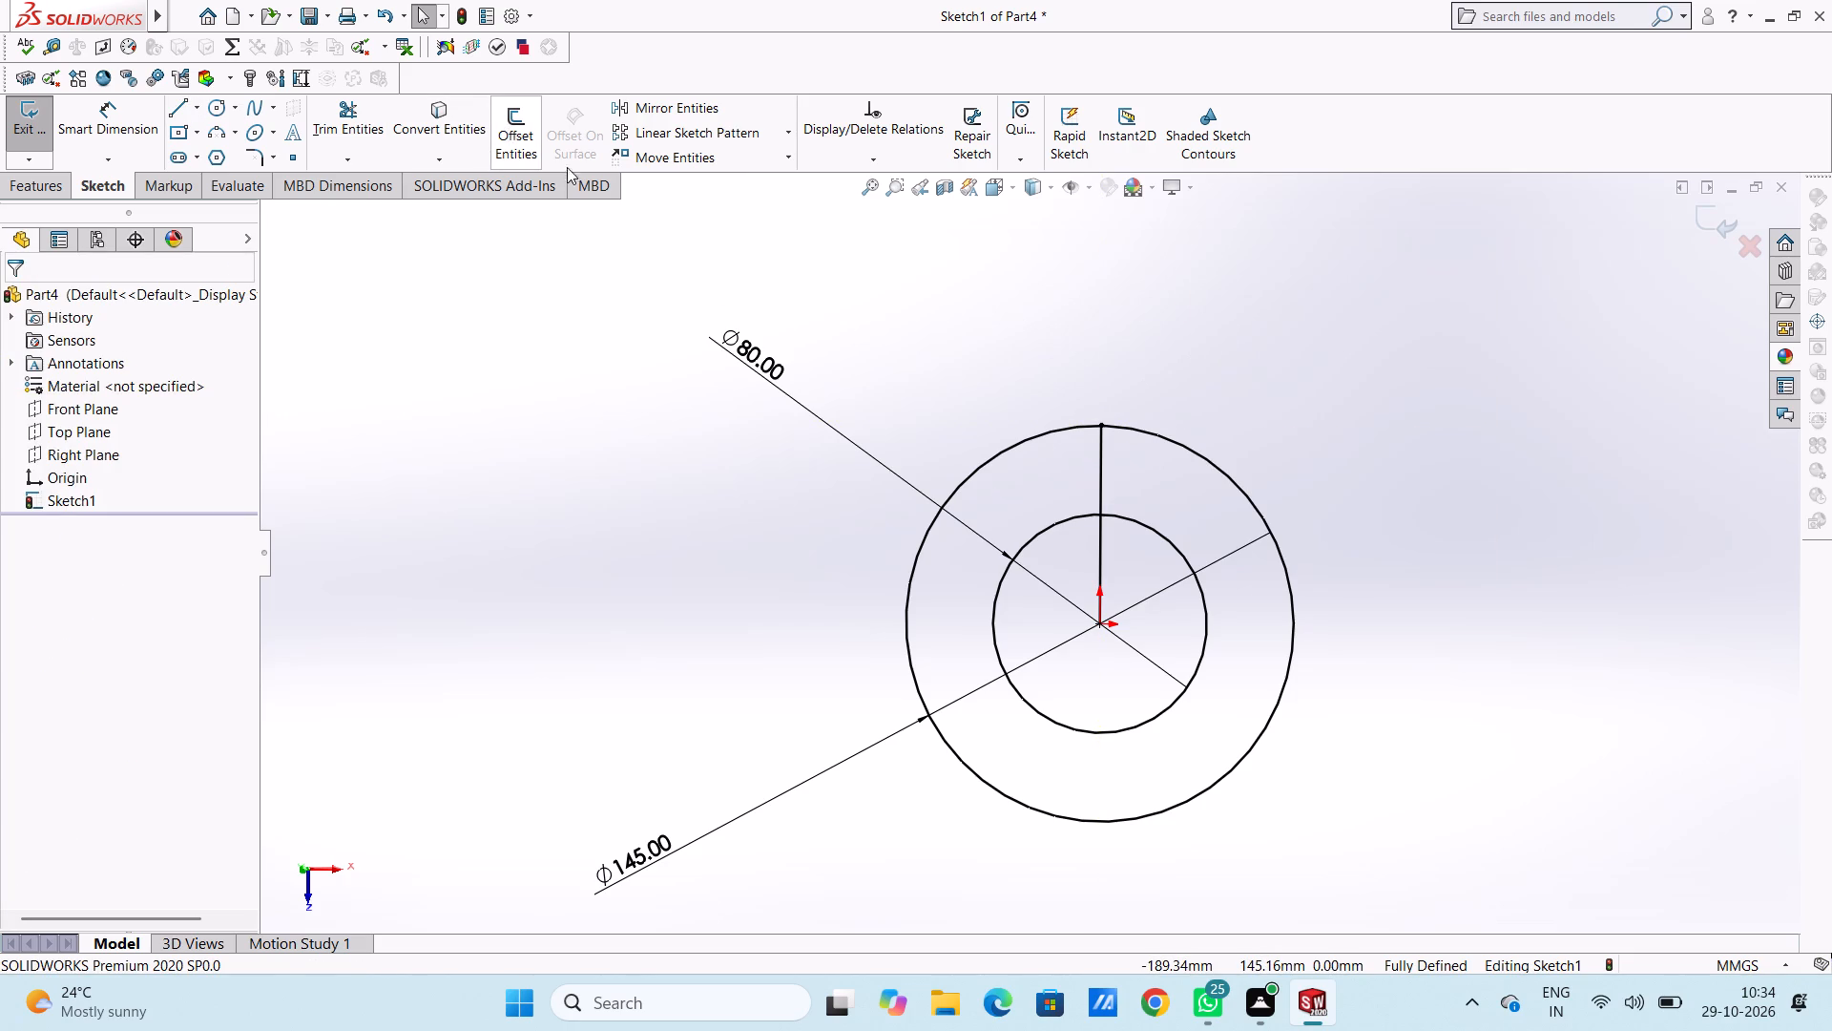
click(1100, 464)
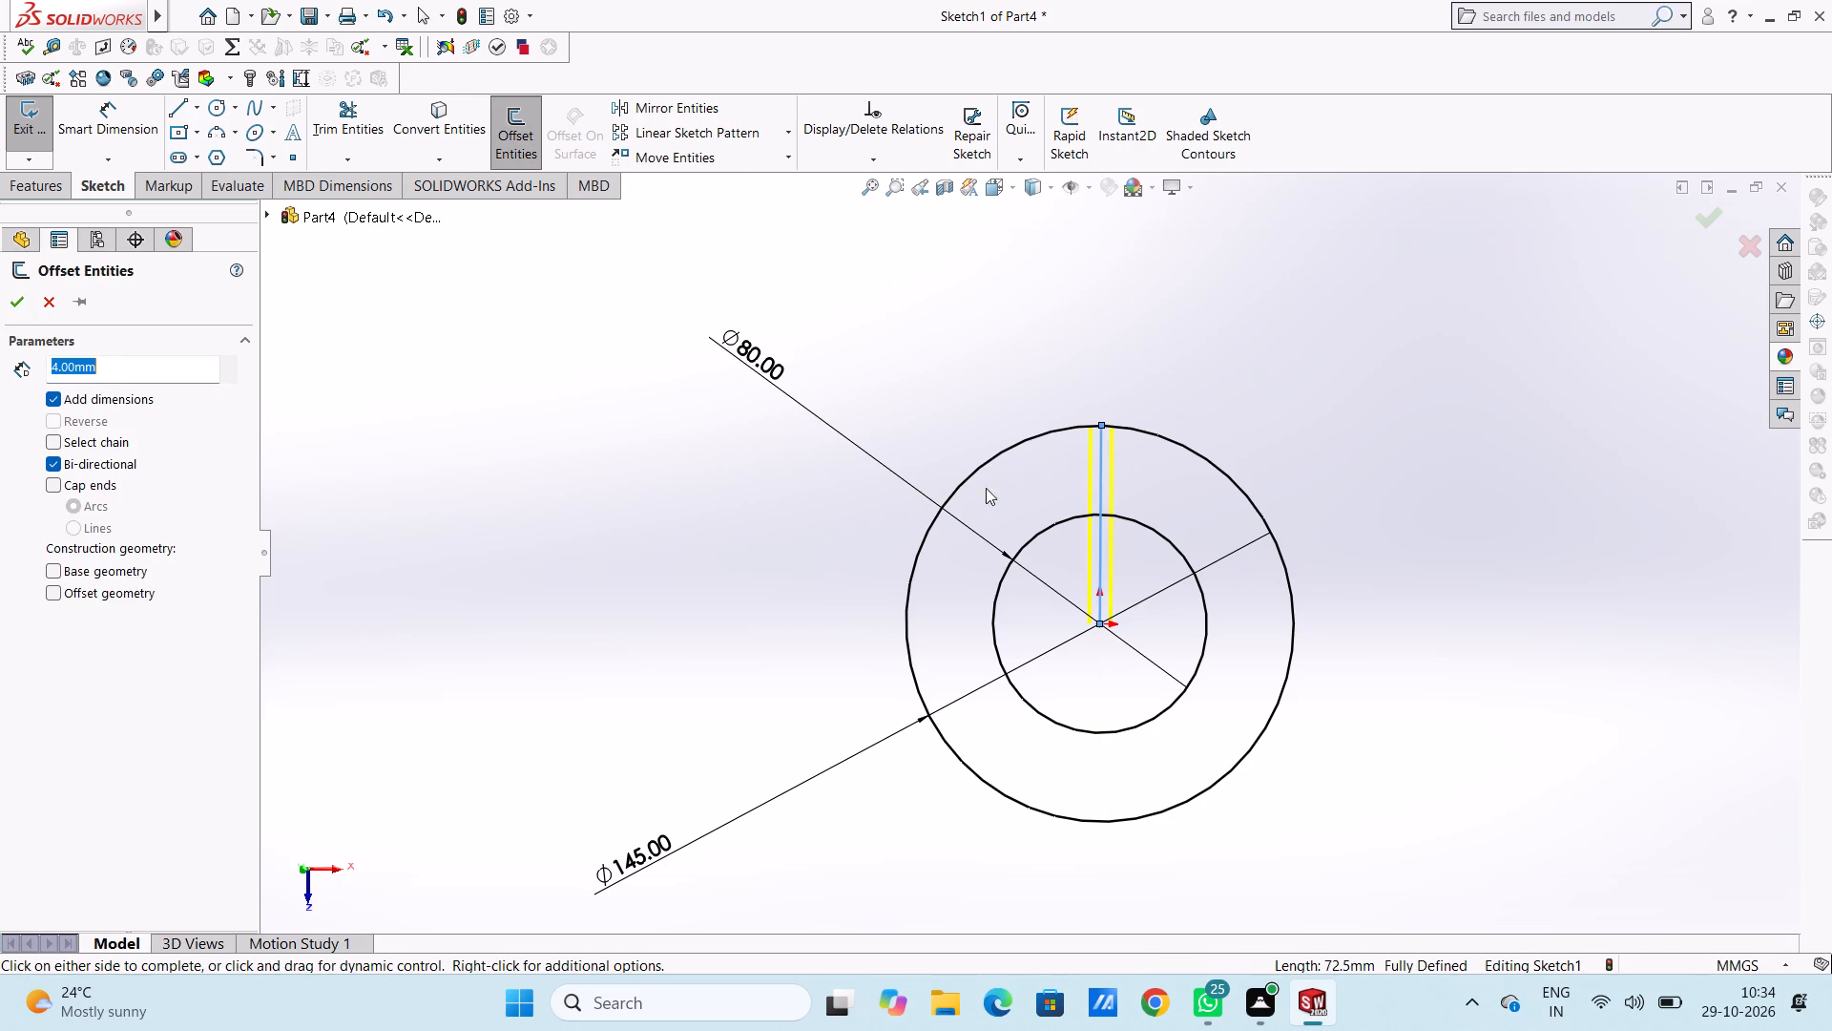
click(11, 302)
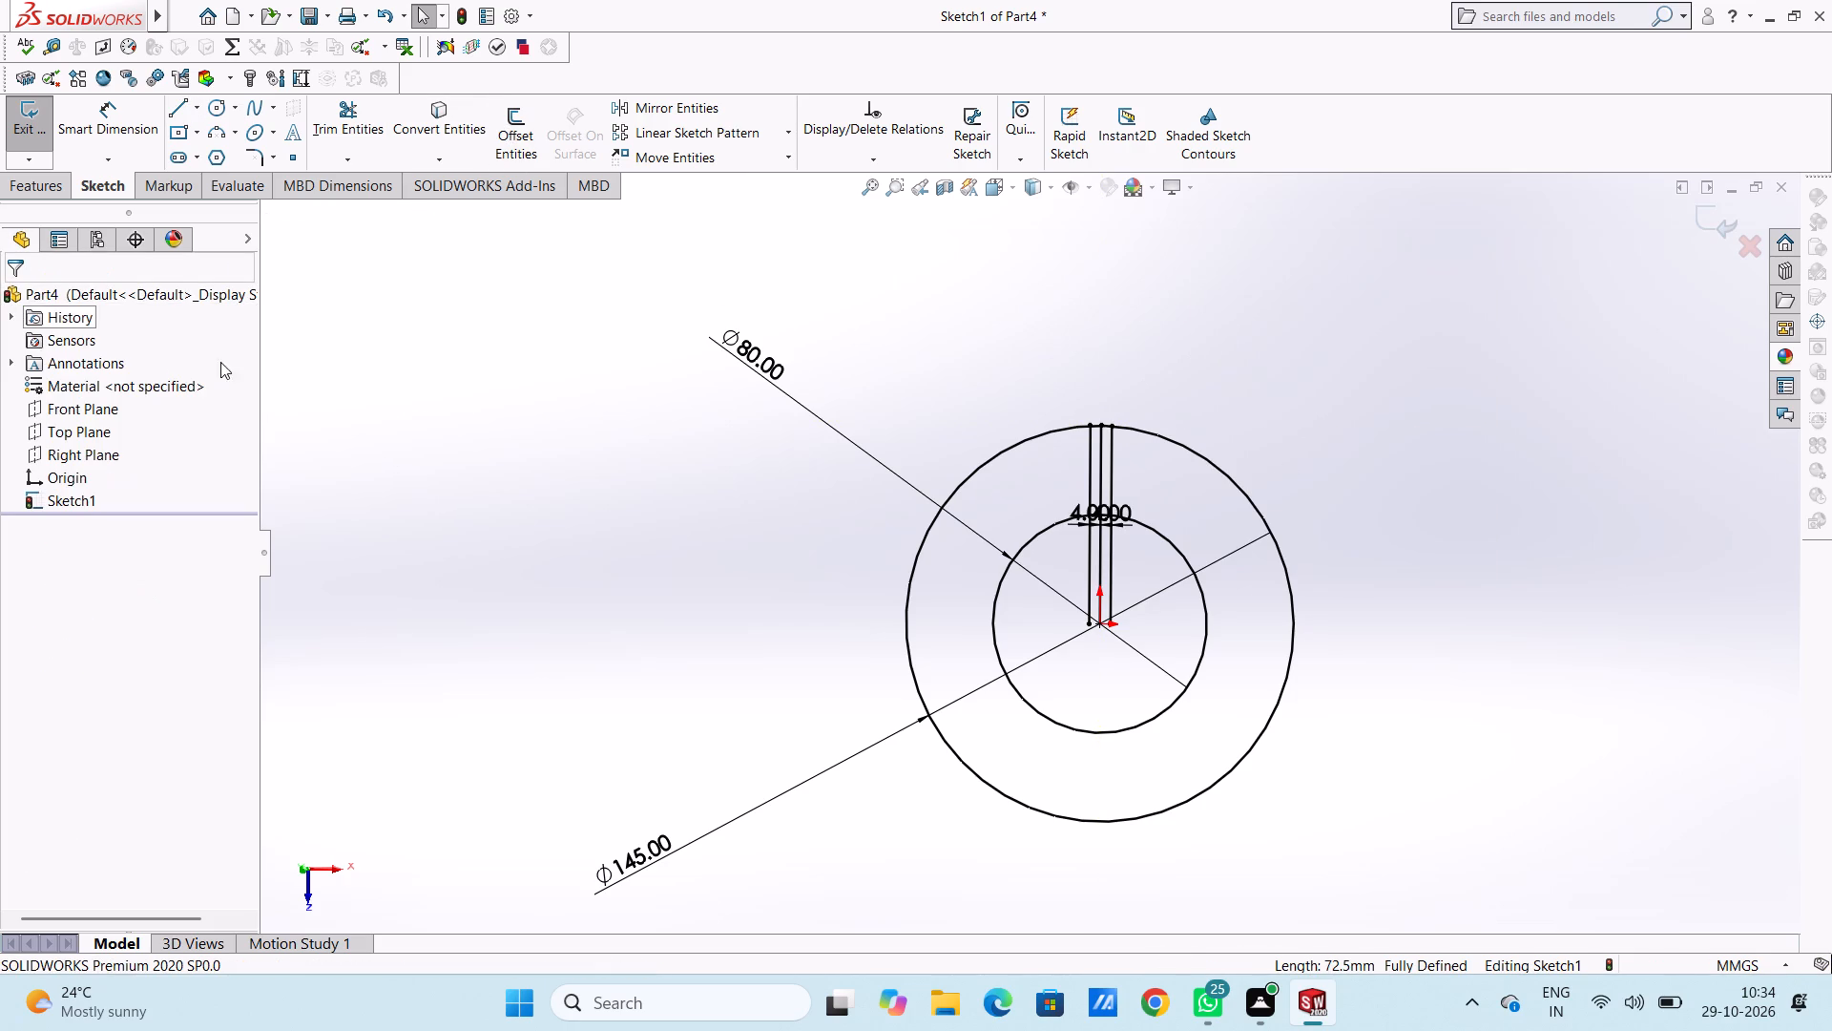
click(549, 397)
Trim away the portions of the three vertical slot lines that lie inside the 80 mm inner circle.
scroll(1184, 496, down, 4)
scroll(1031, 506, up, 2)
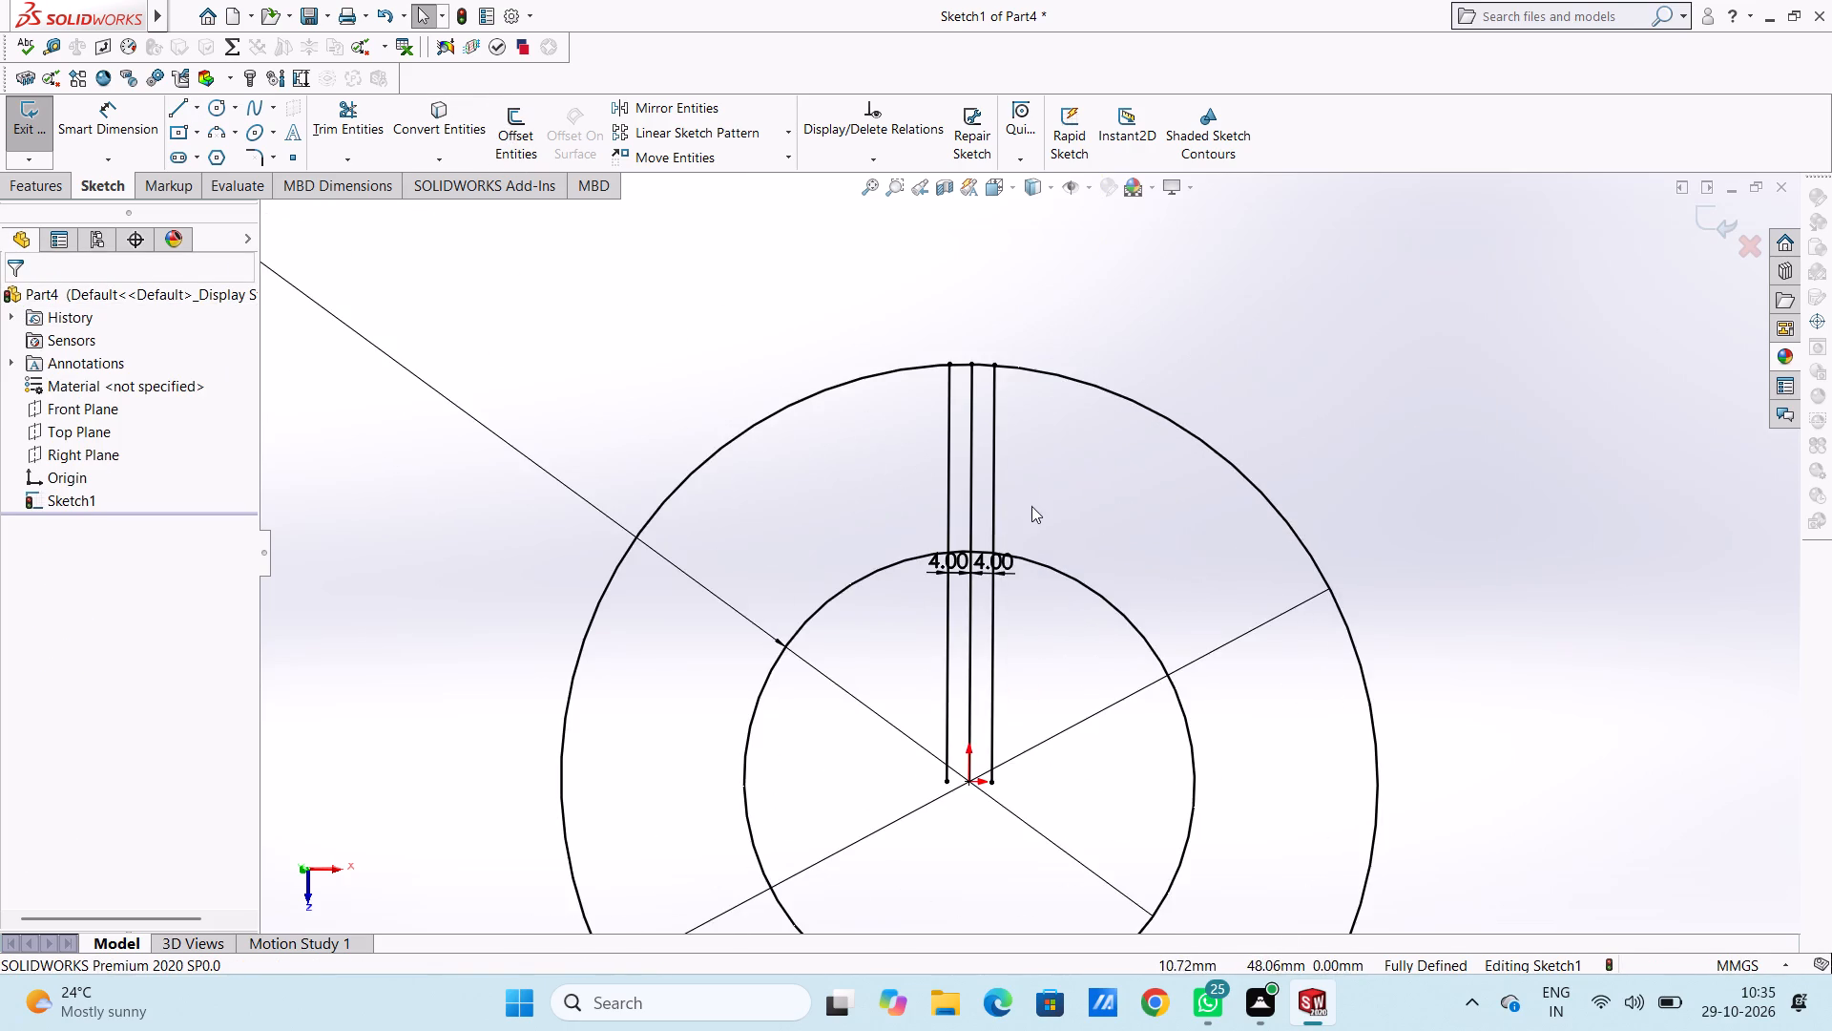
scroll(1031, 506, up, 1)
scroll(1068, 772, down, 2)
click(339, 113)
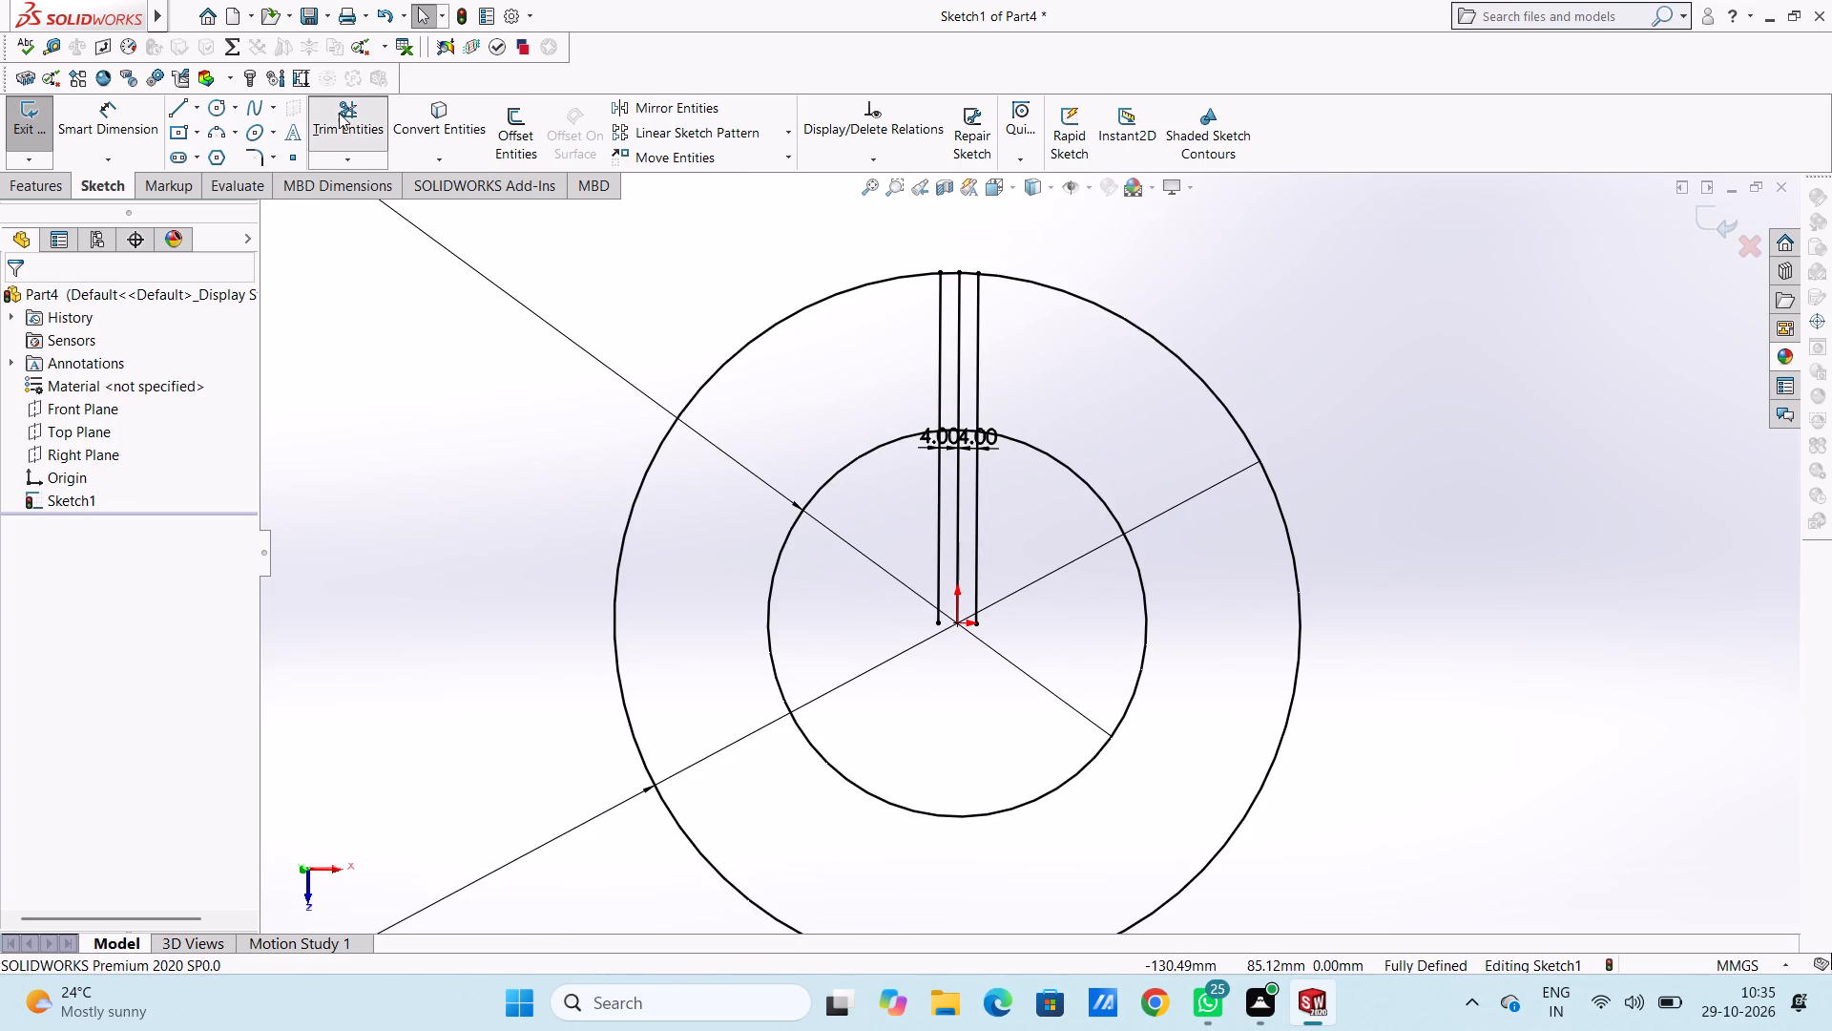
click(941, 515)
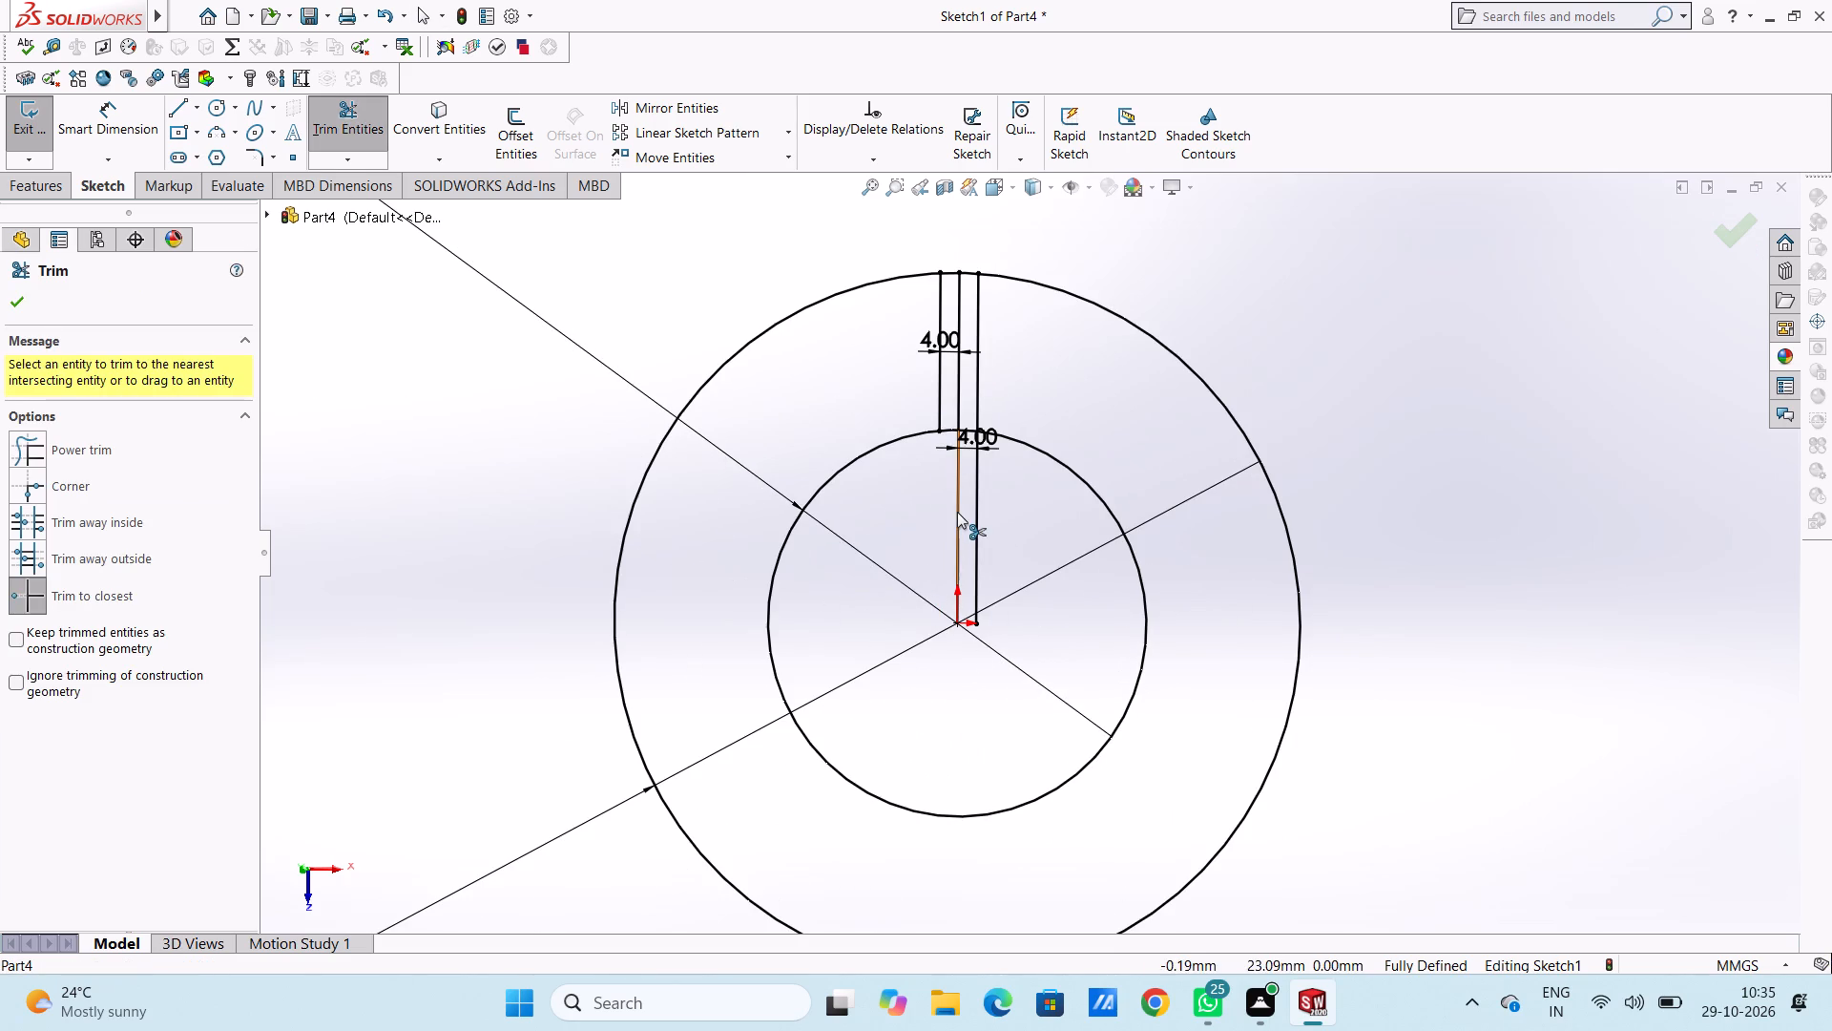
click(957, 511)
click(984, 514)
click(981, 510)
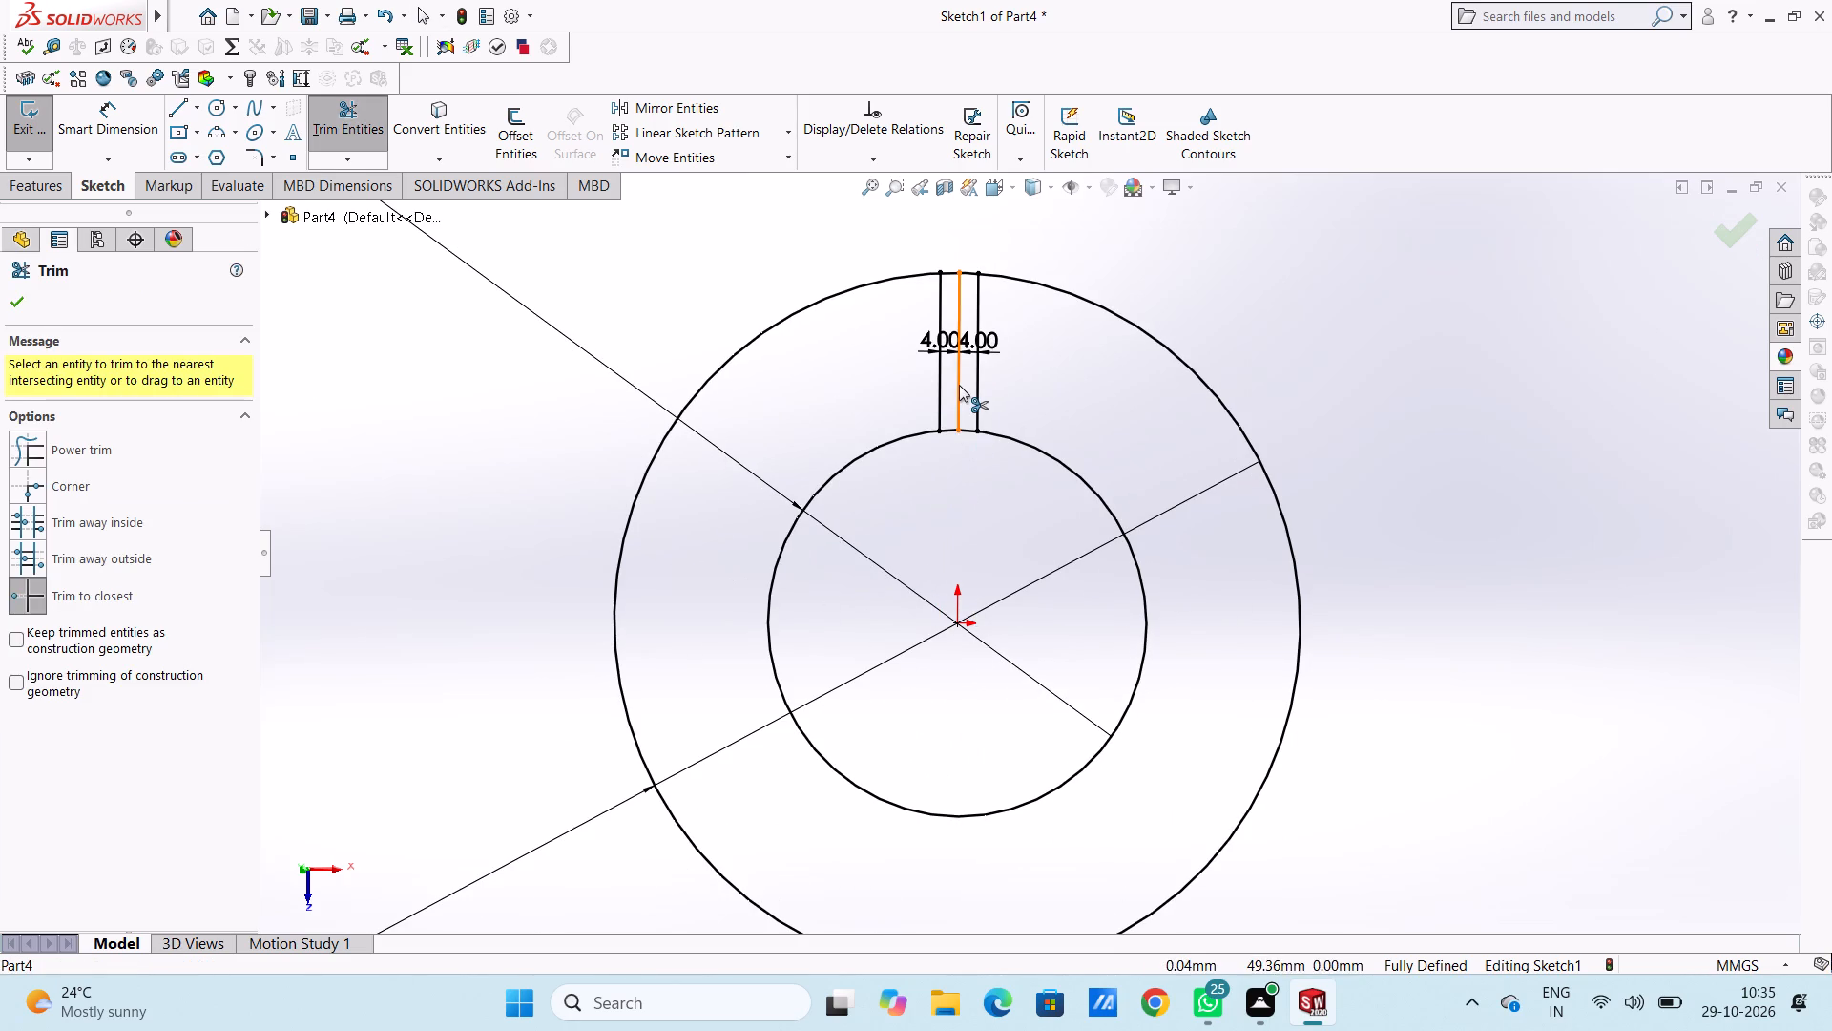
Trim the remaining centre line and the outer and inner circle arcs between the two slot lines to open the slot.
click(959, 385)
click(959, 269)
triple_click(960, 273)
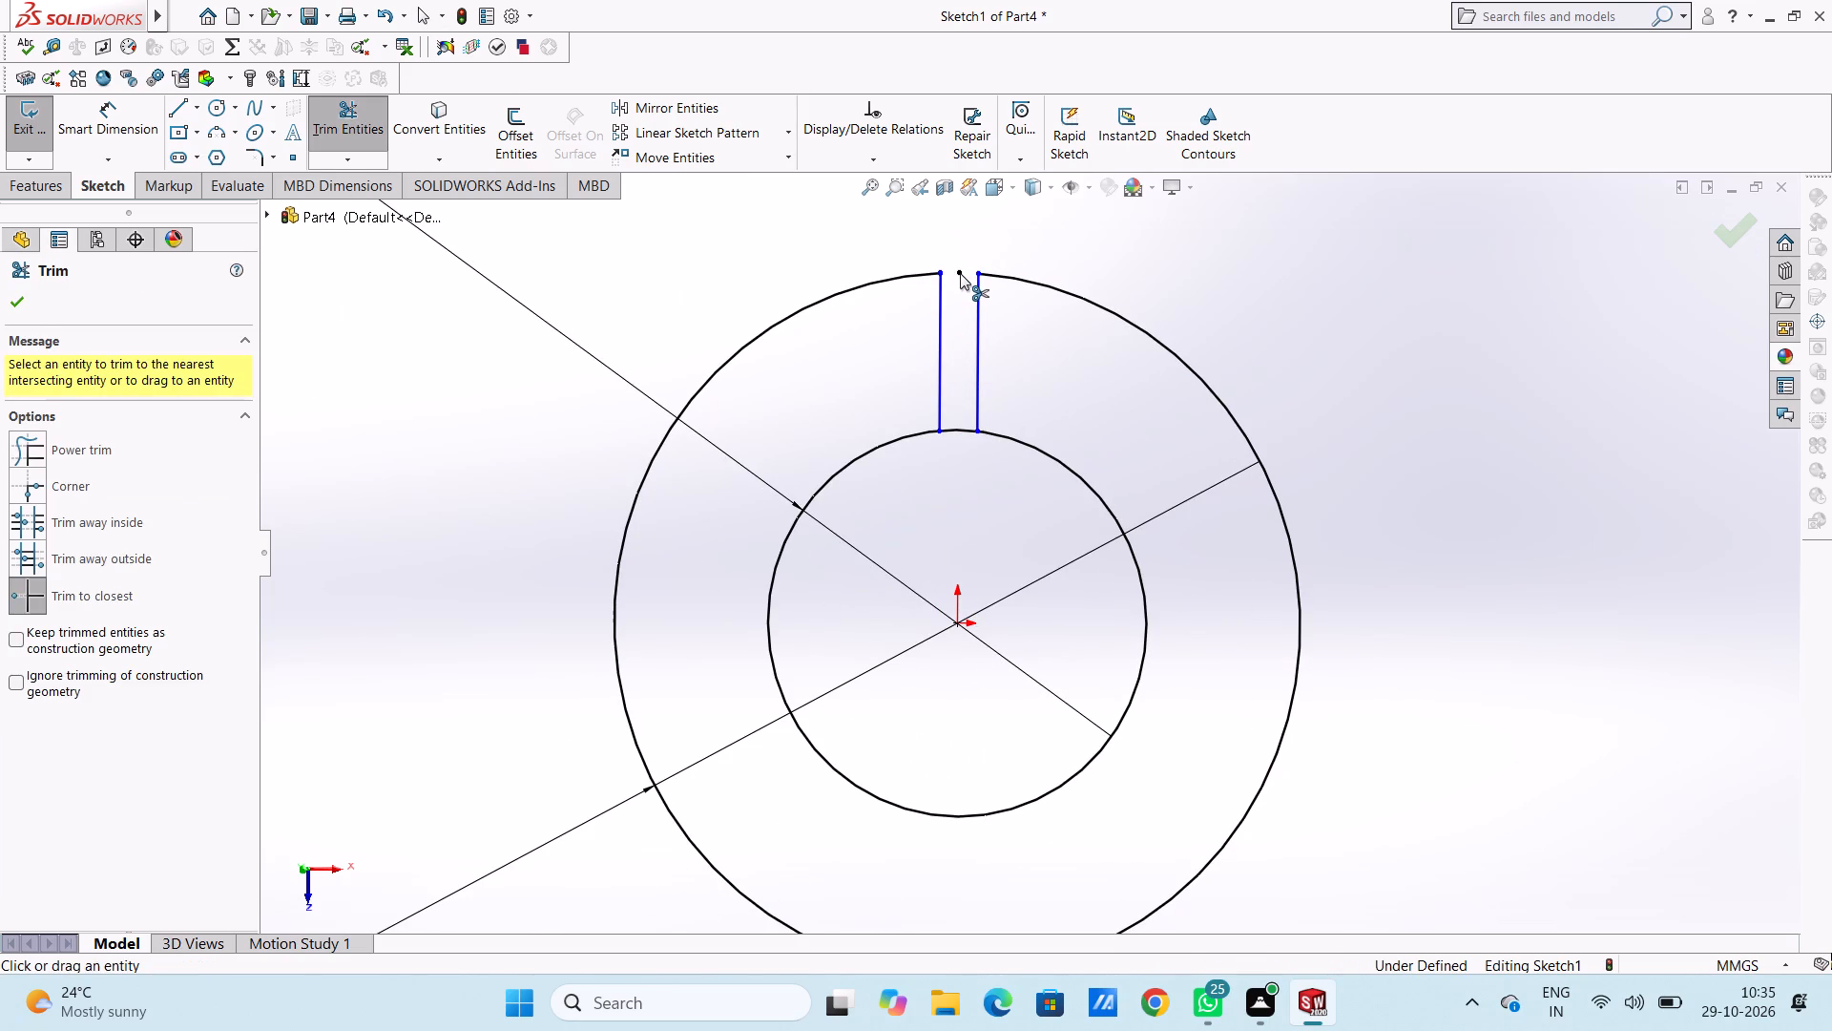
drag(960, 291, 944, 379)
triple_click(955, 432)
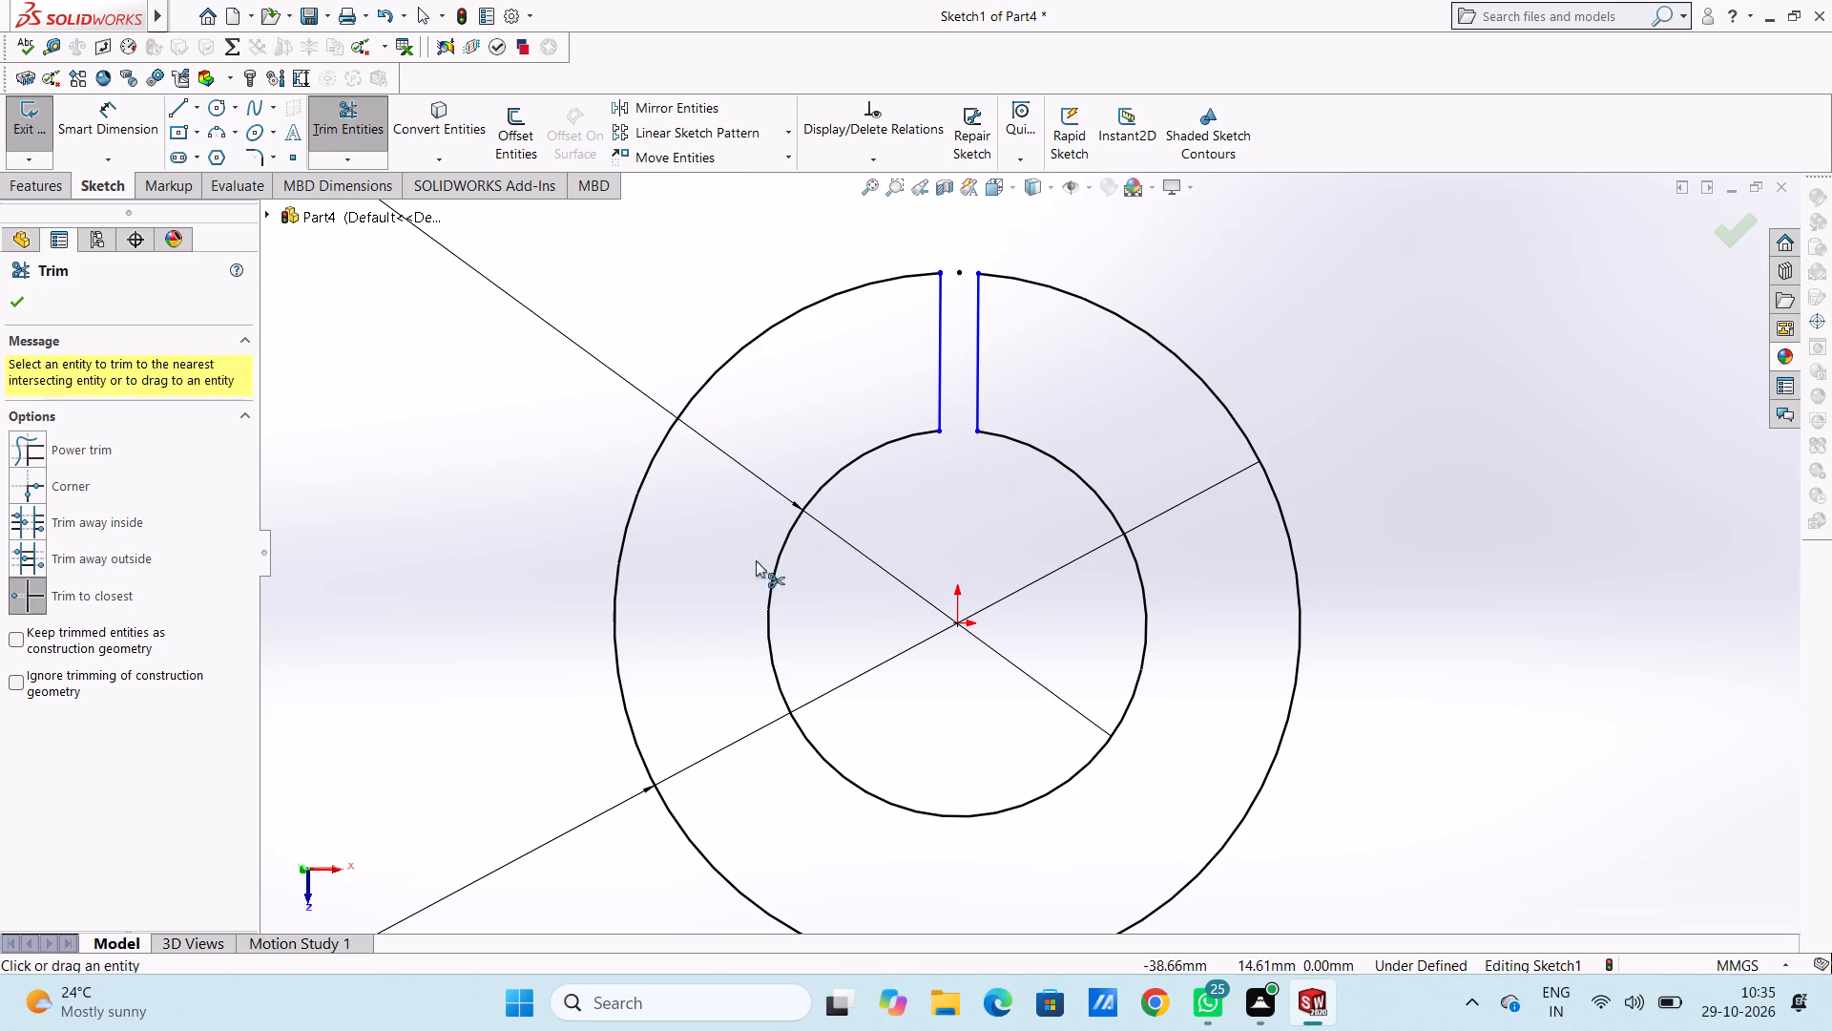
click(21, 301)
click(389, 363)
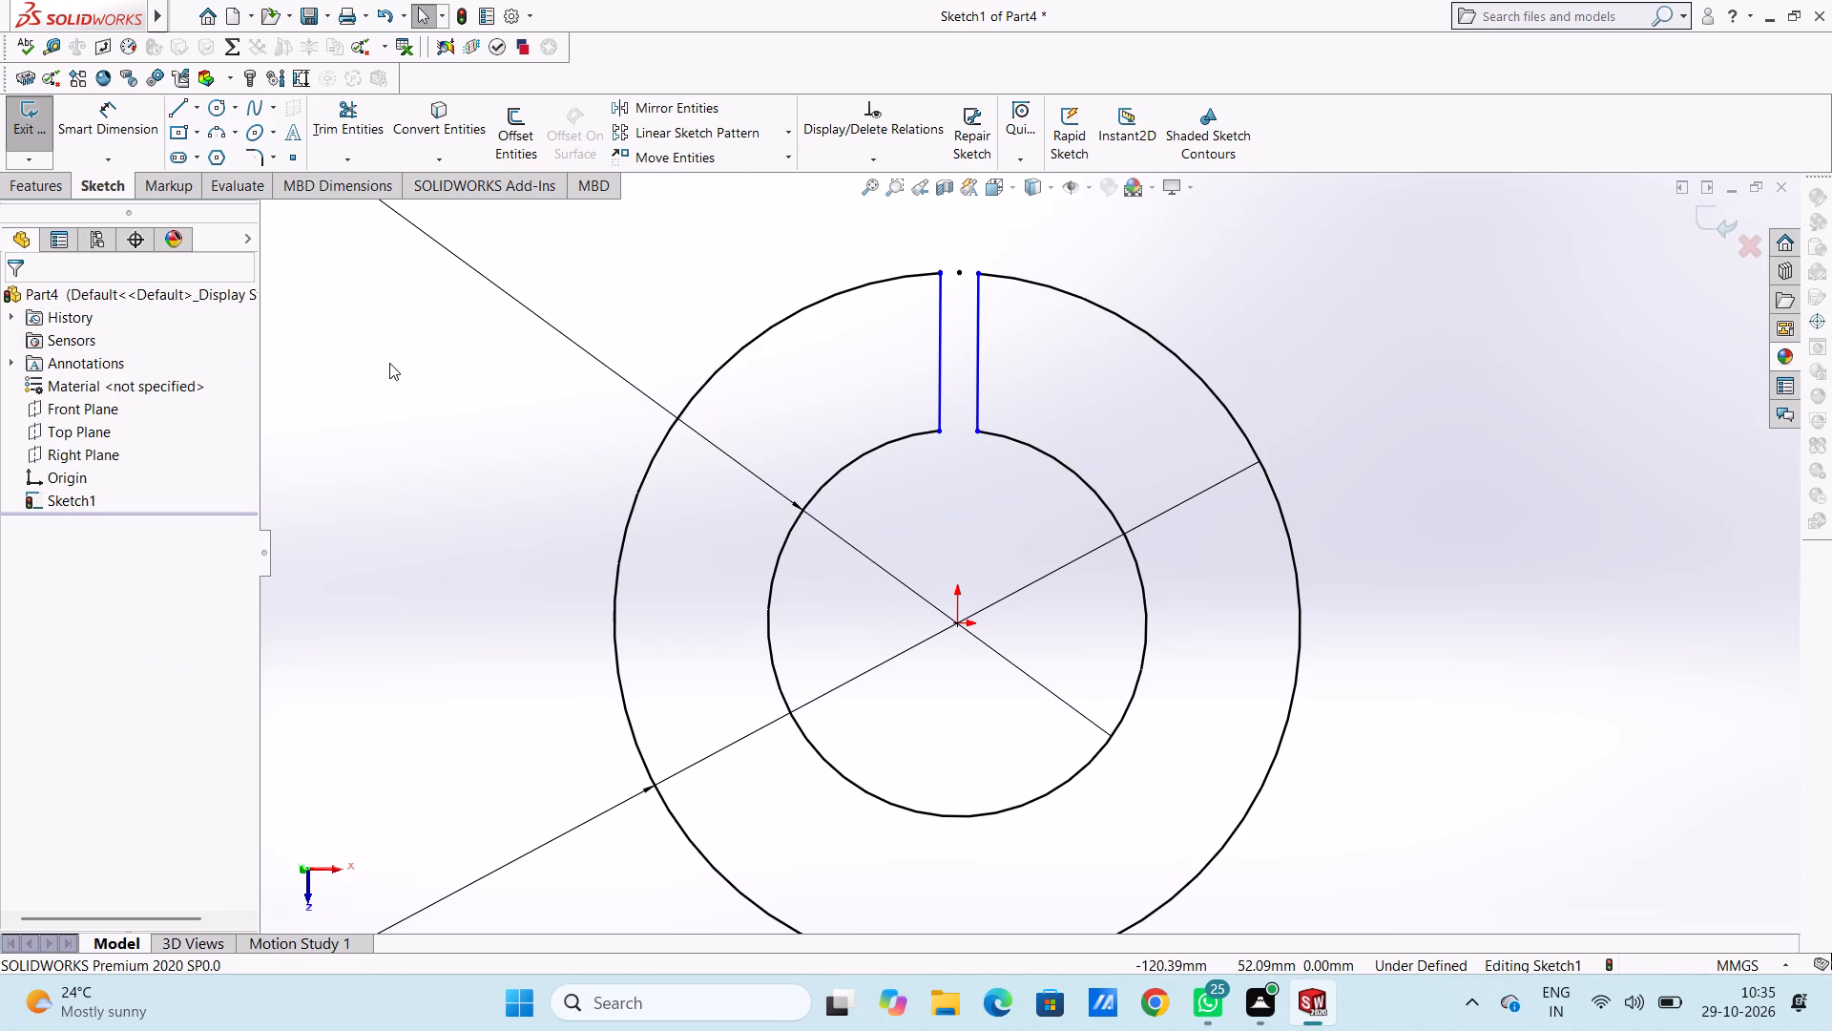
Apply a Fix relation to each of the four endpoints of the two slot lines.
click(101, 121)
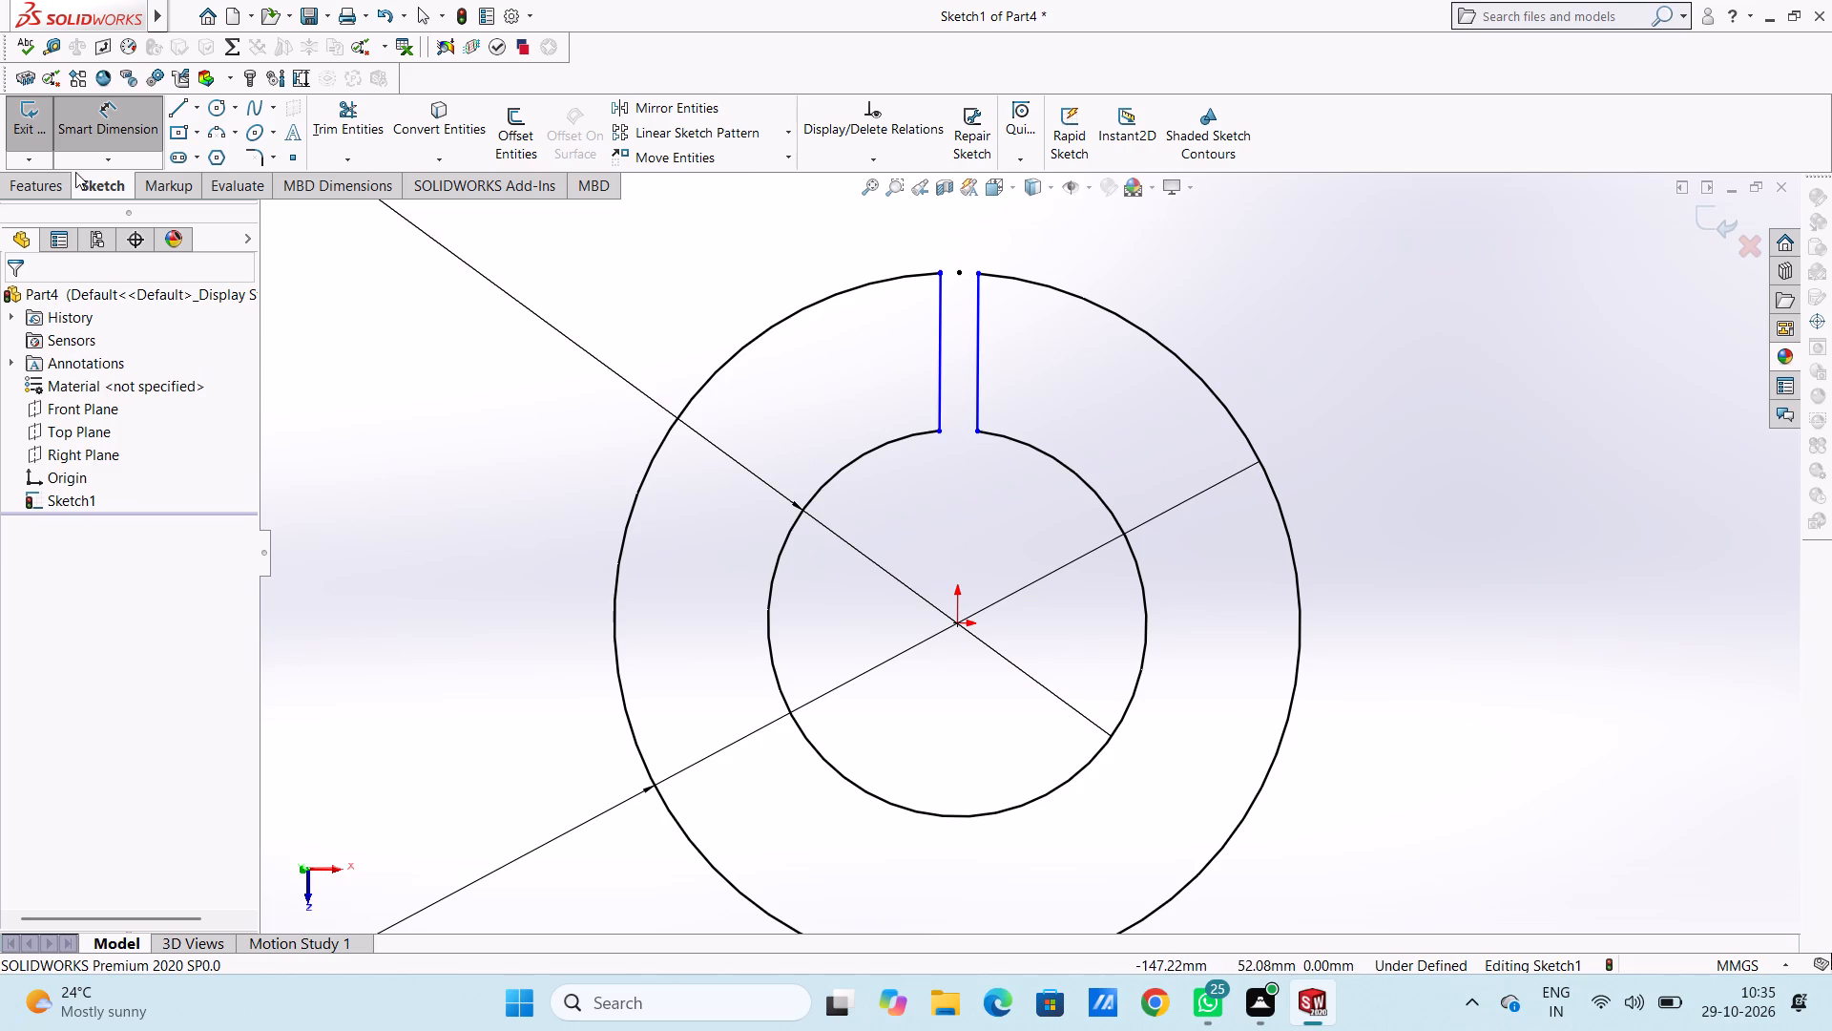
click(119, 128)
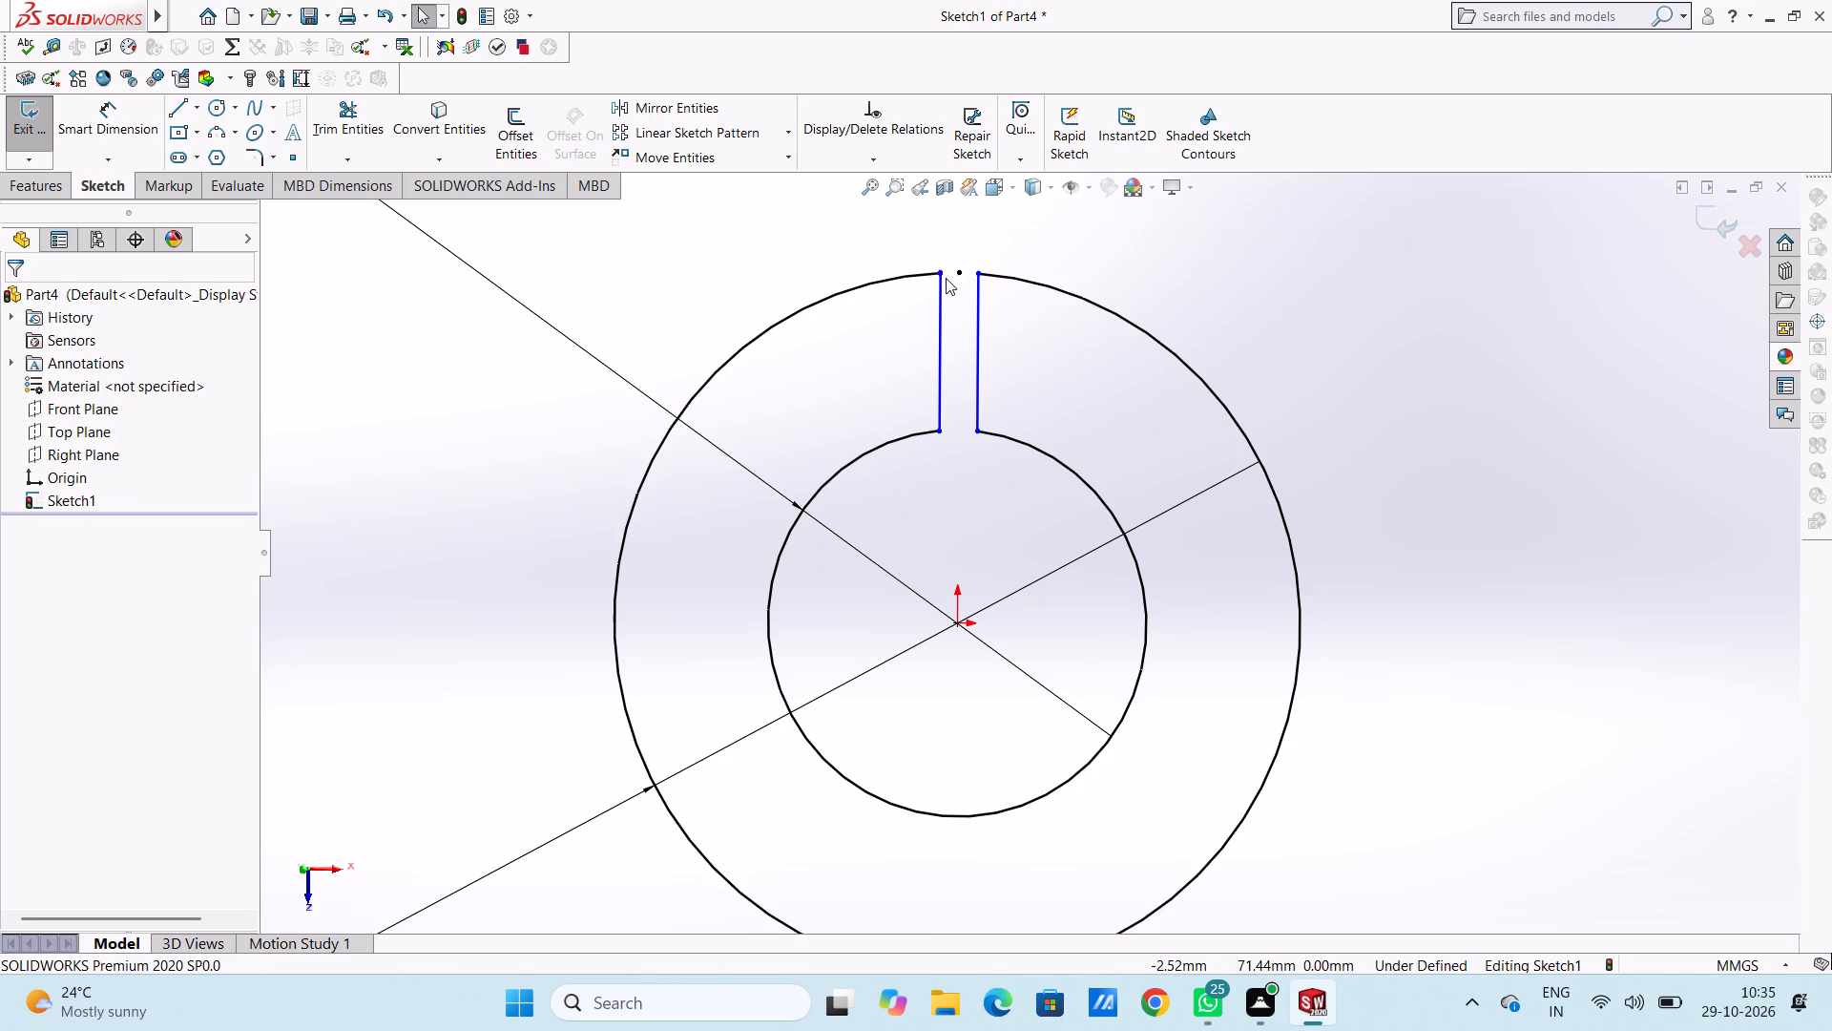
click(943, 278)
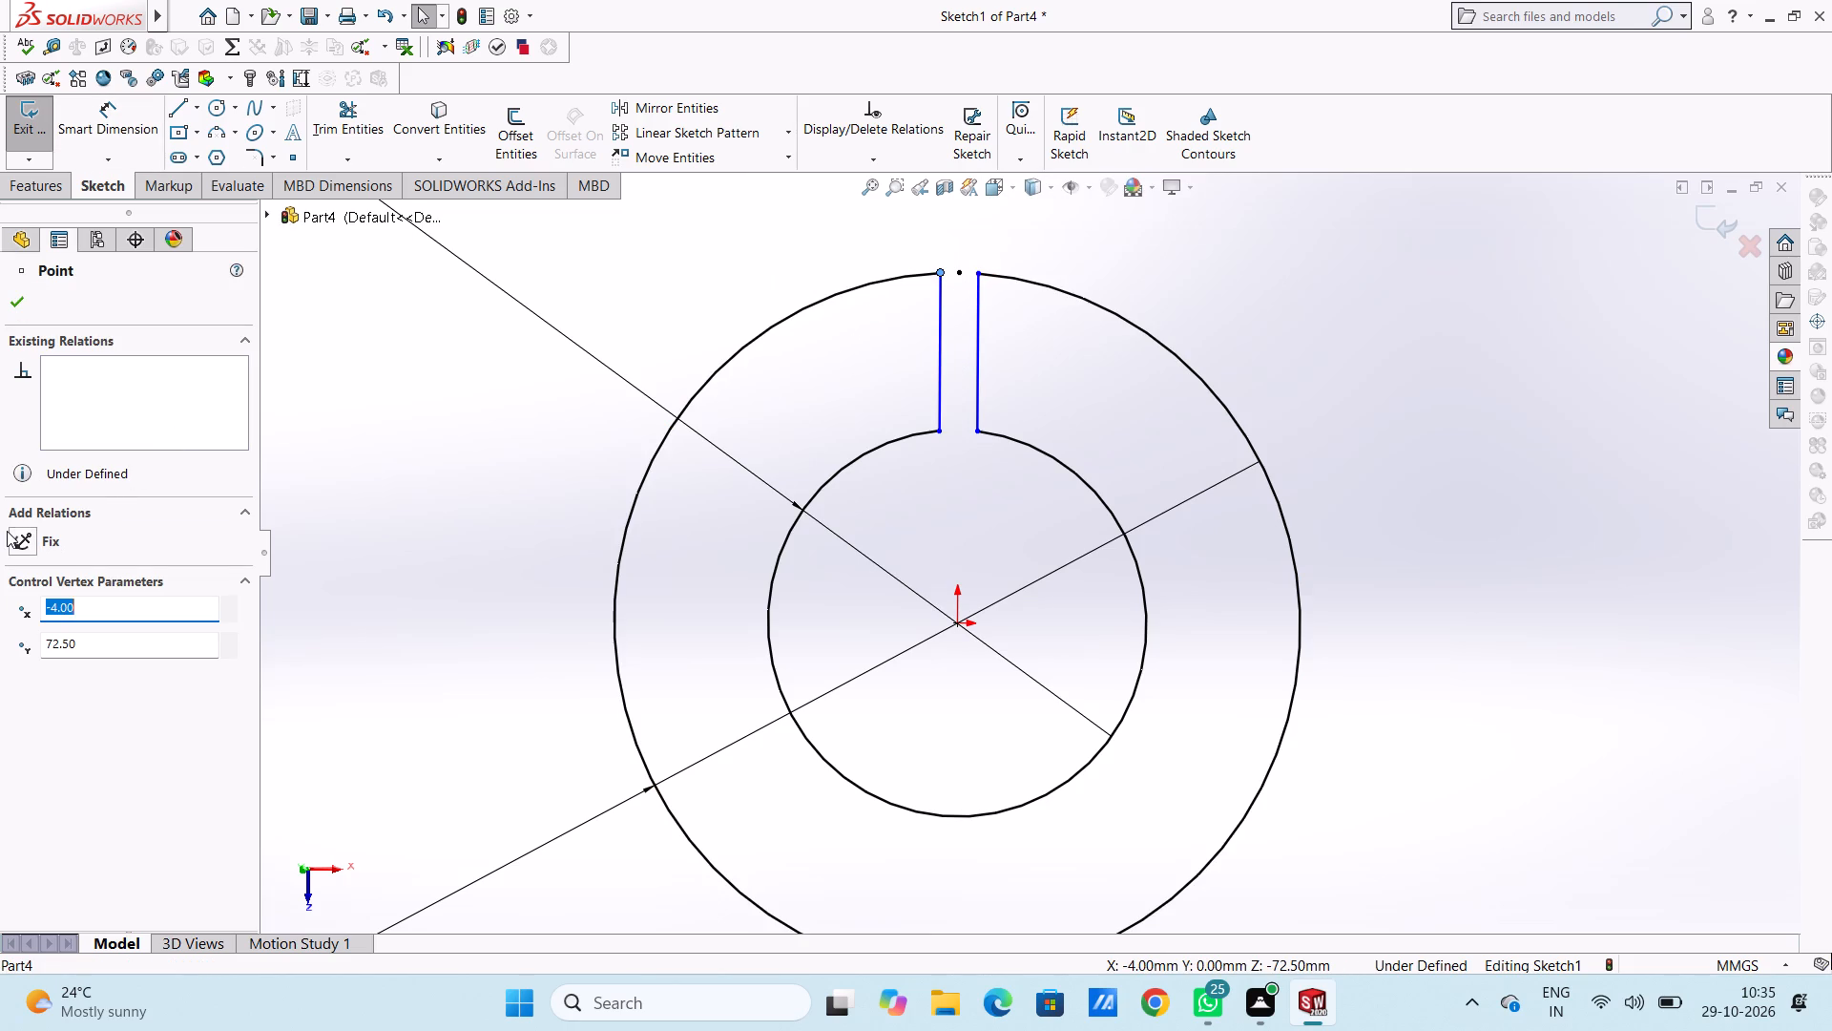
click(7, 531)
click(15, 534)
click(471, 441)
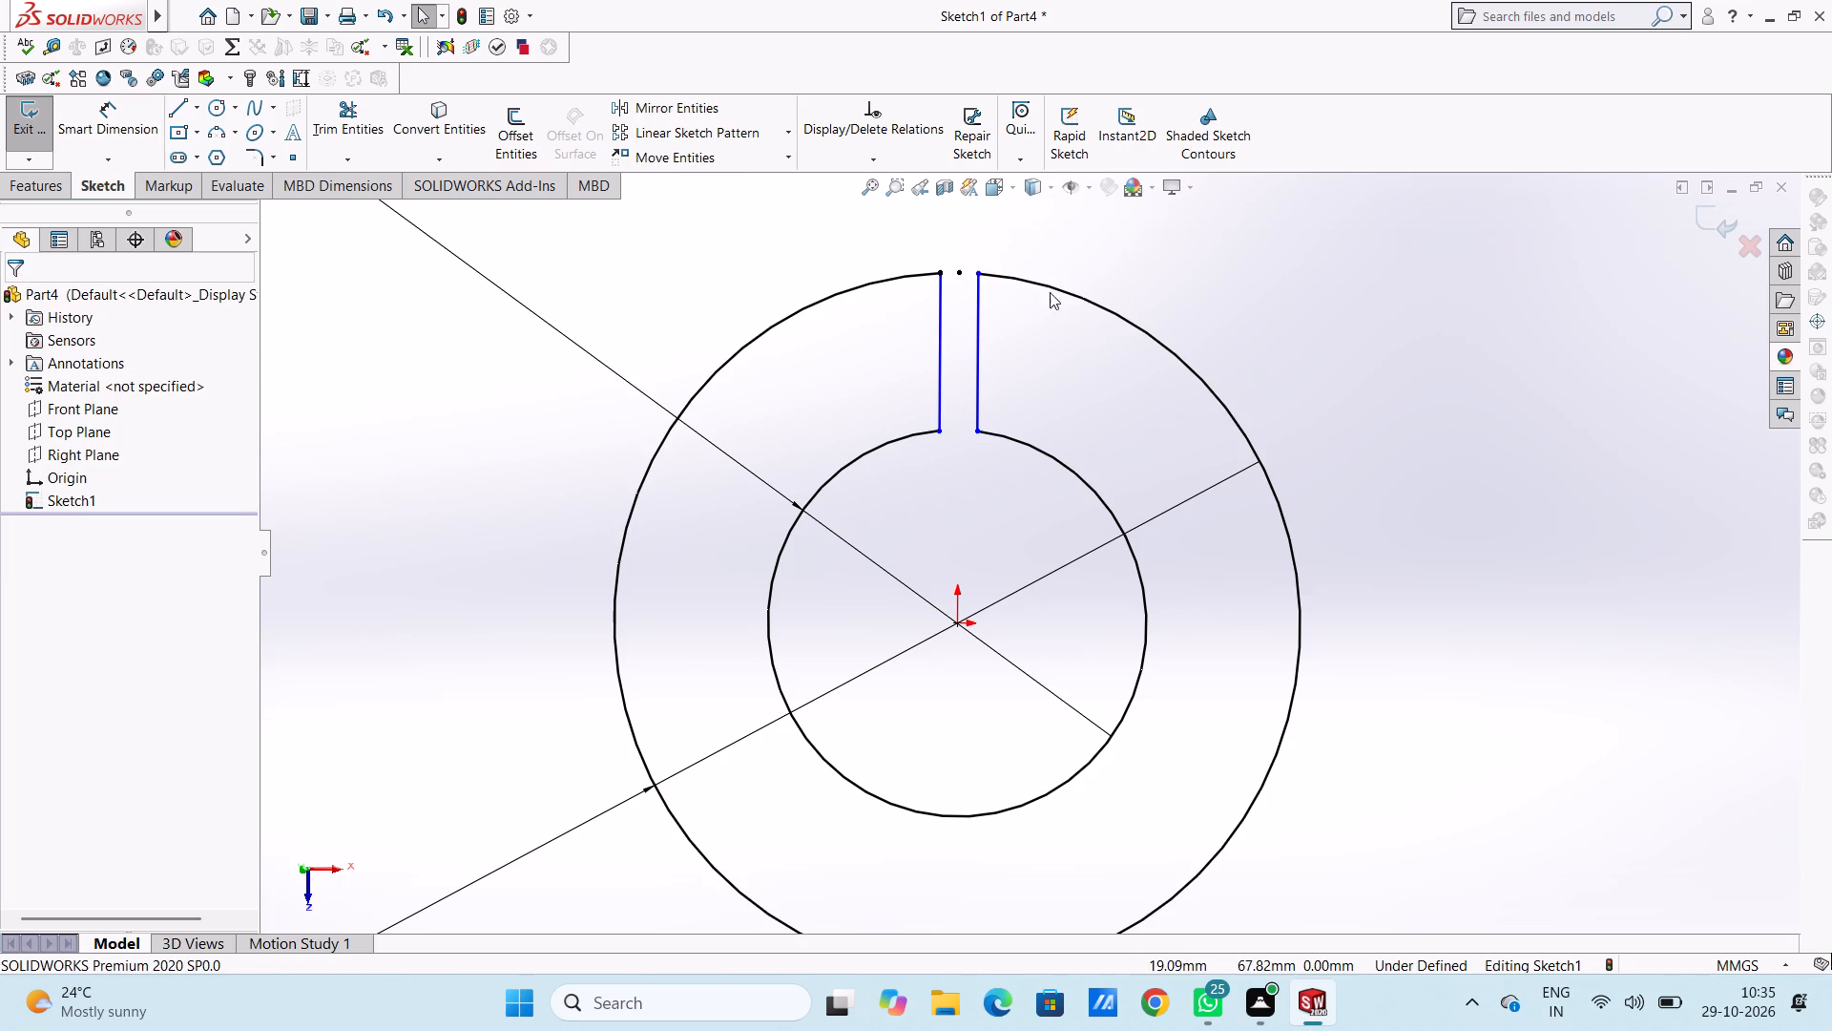
click(983, 277)
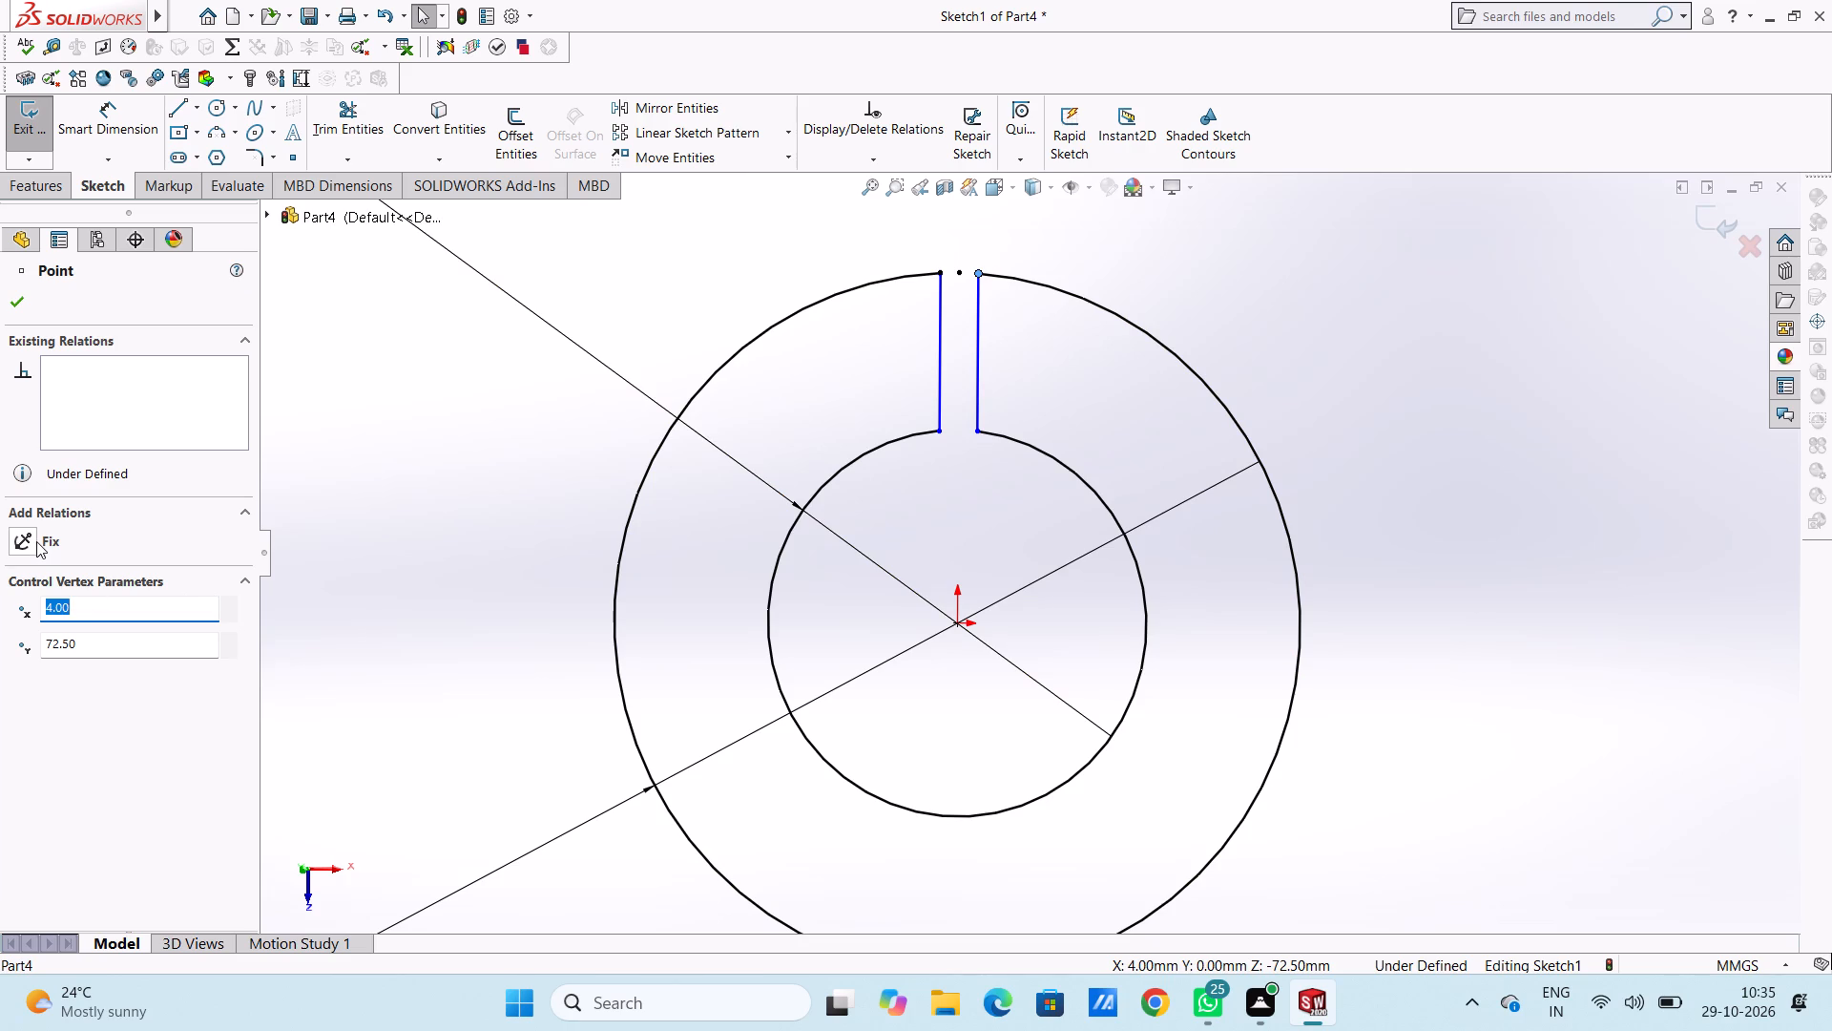
click(35, 541)
click(627, 461)
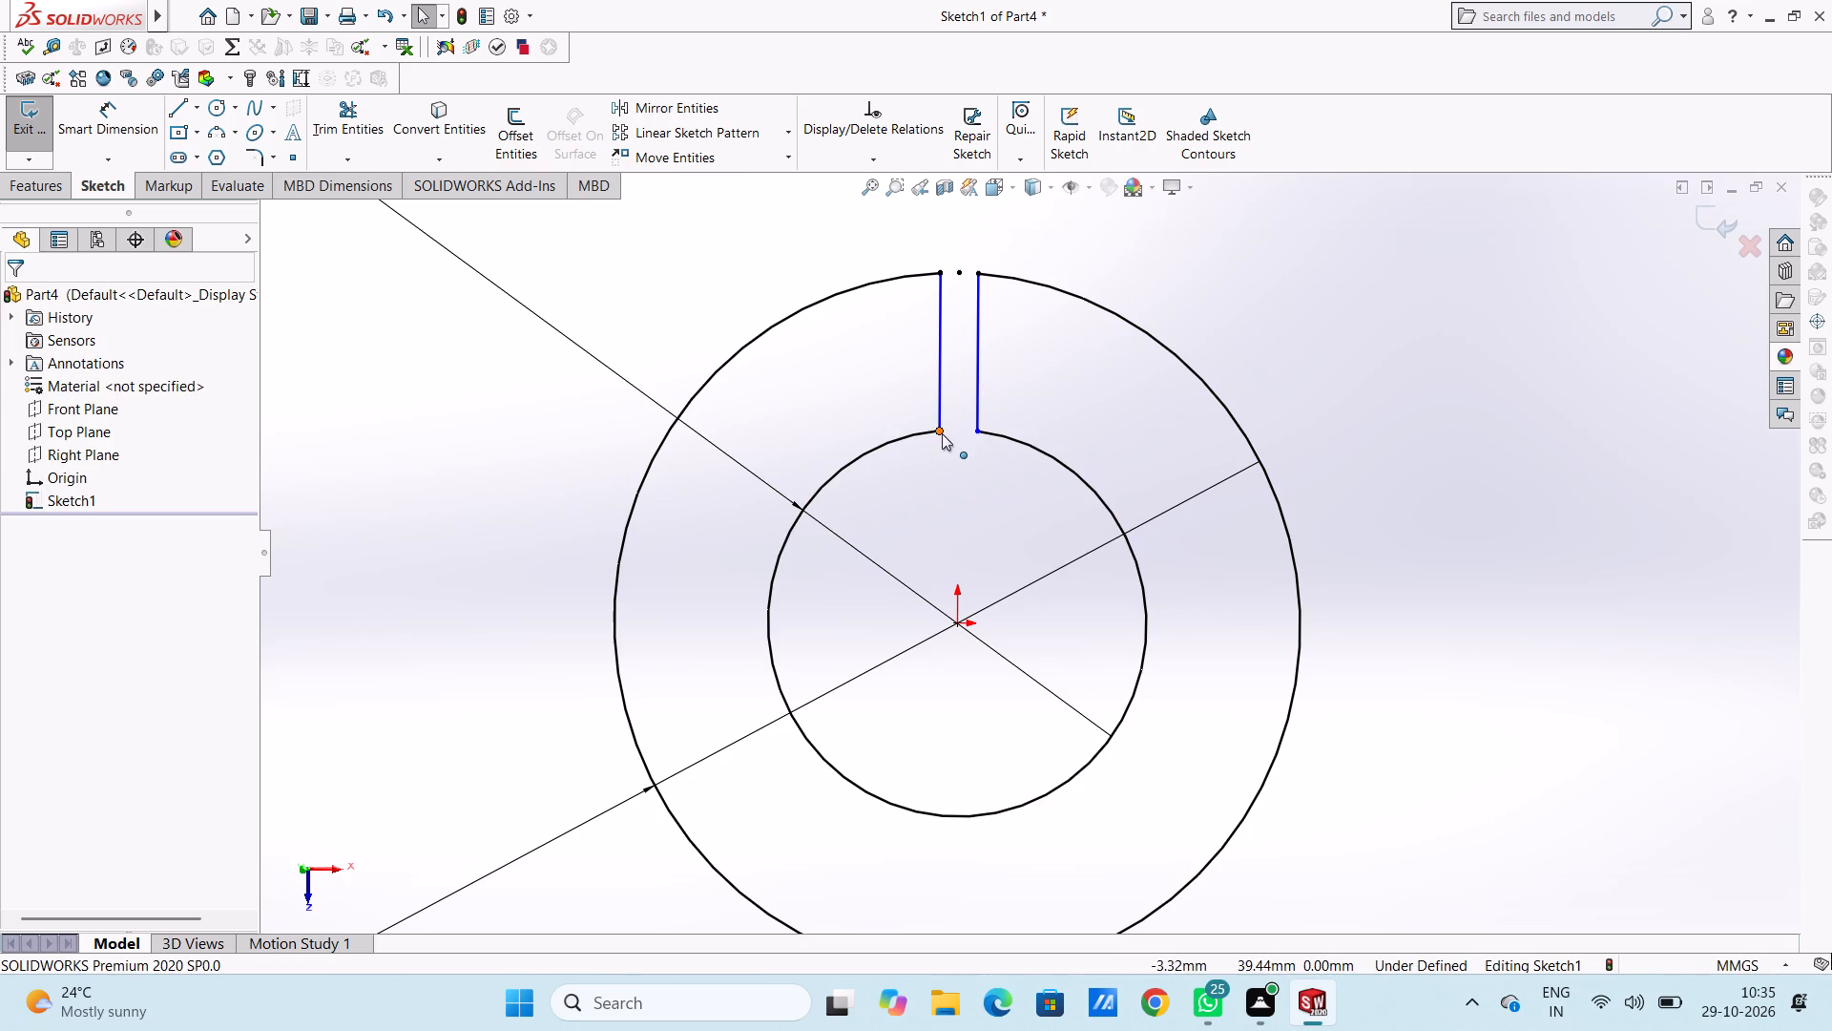
click(942, 433)
click(18, 546)
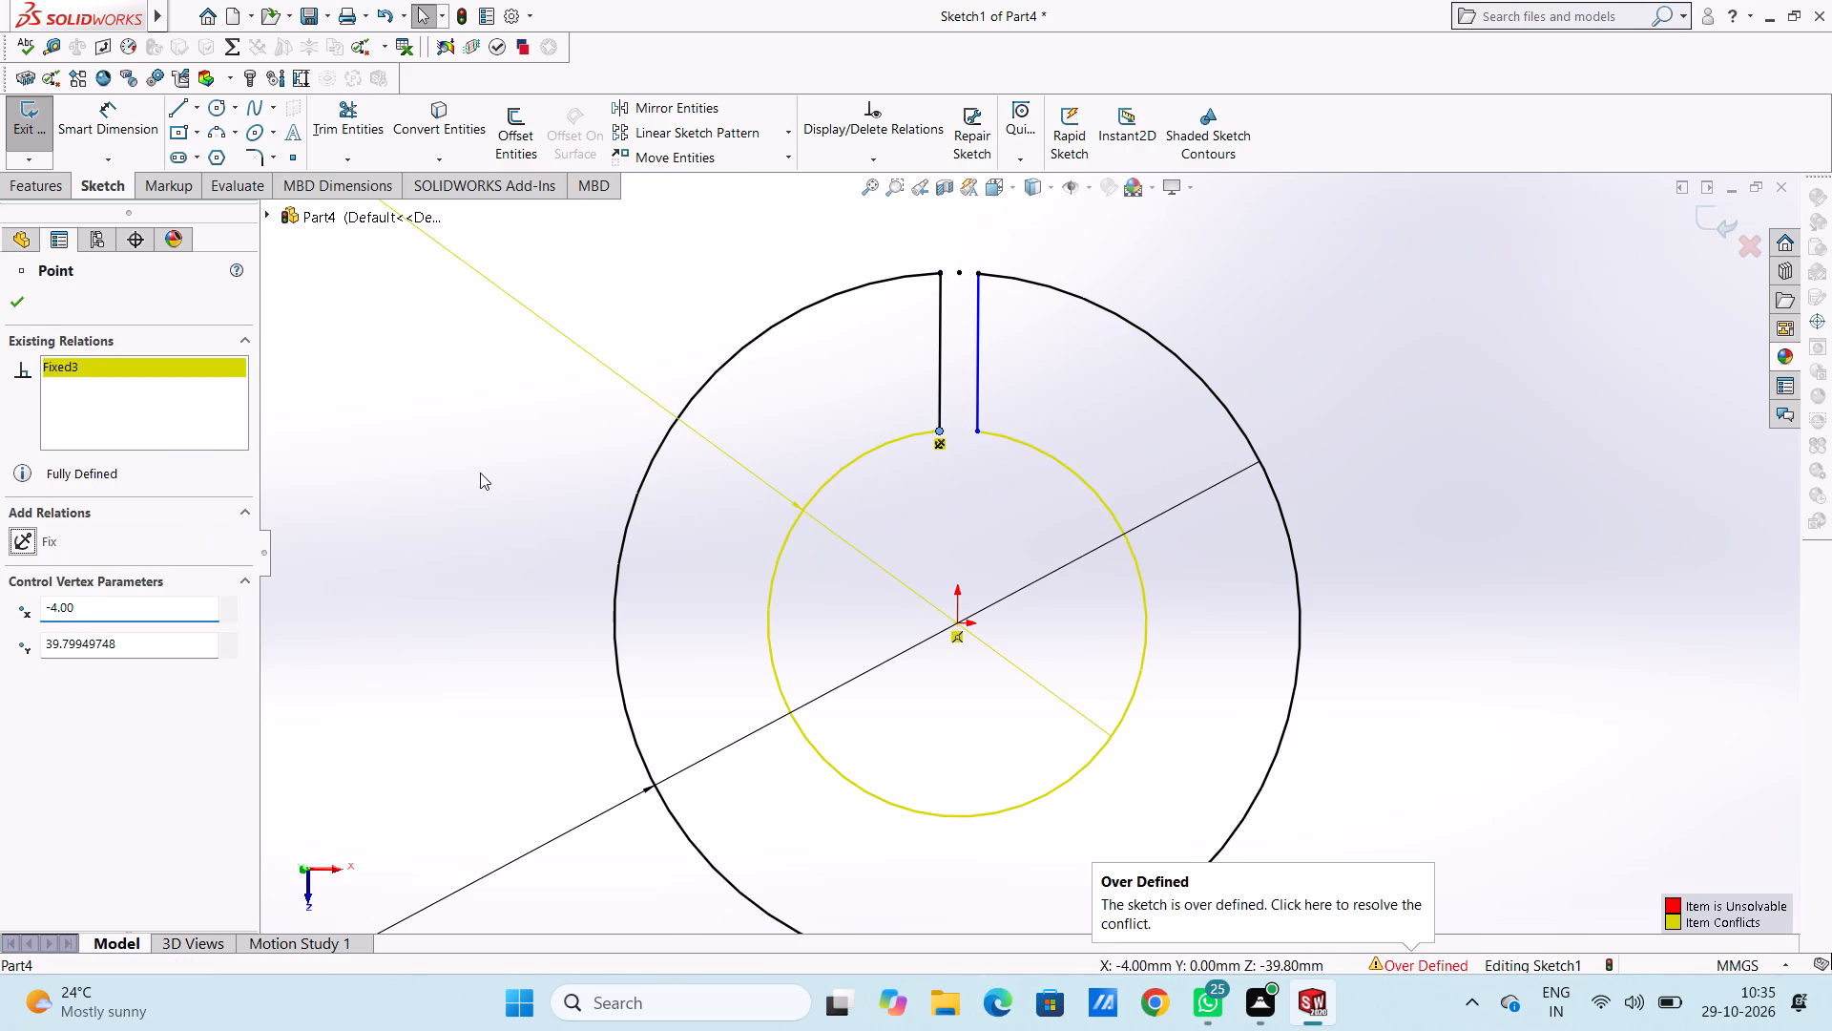
click(480, 472)
click(980, 434)
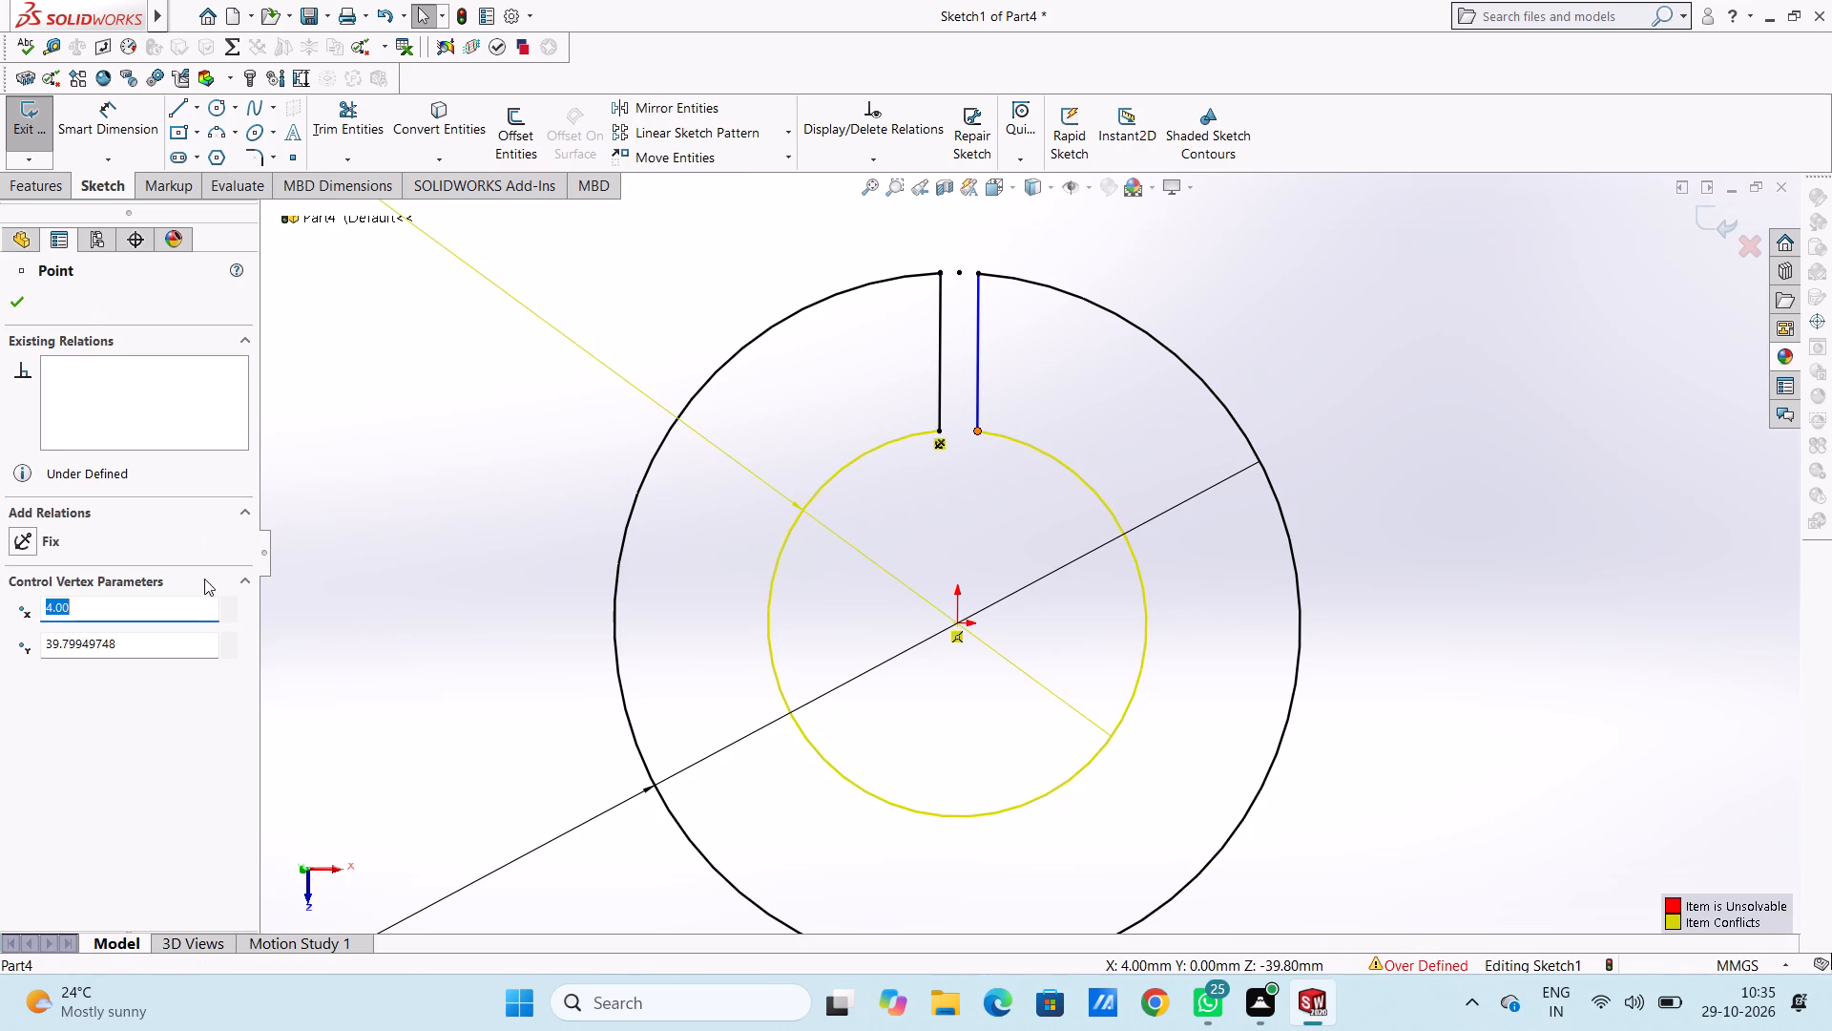
click(20, 533)
click(374, 483)
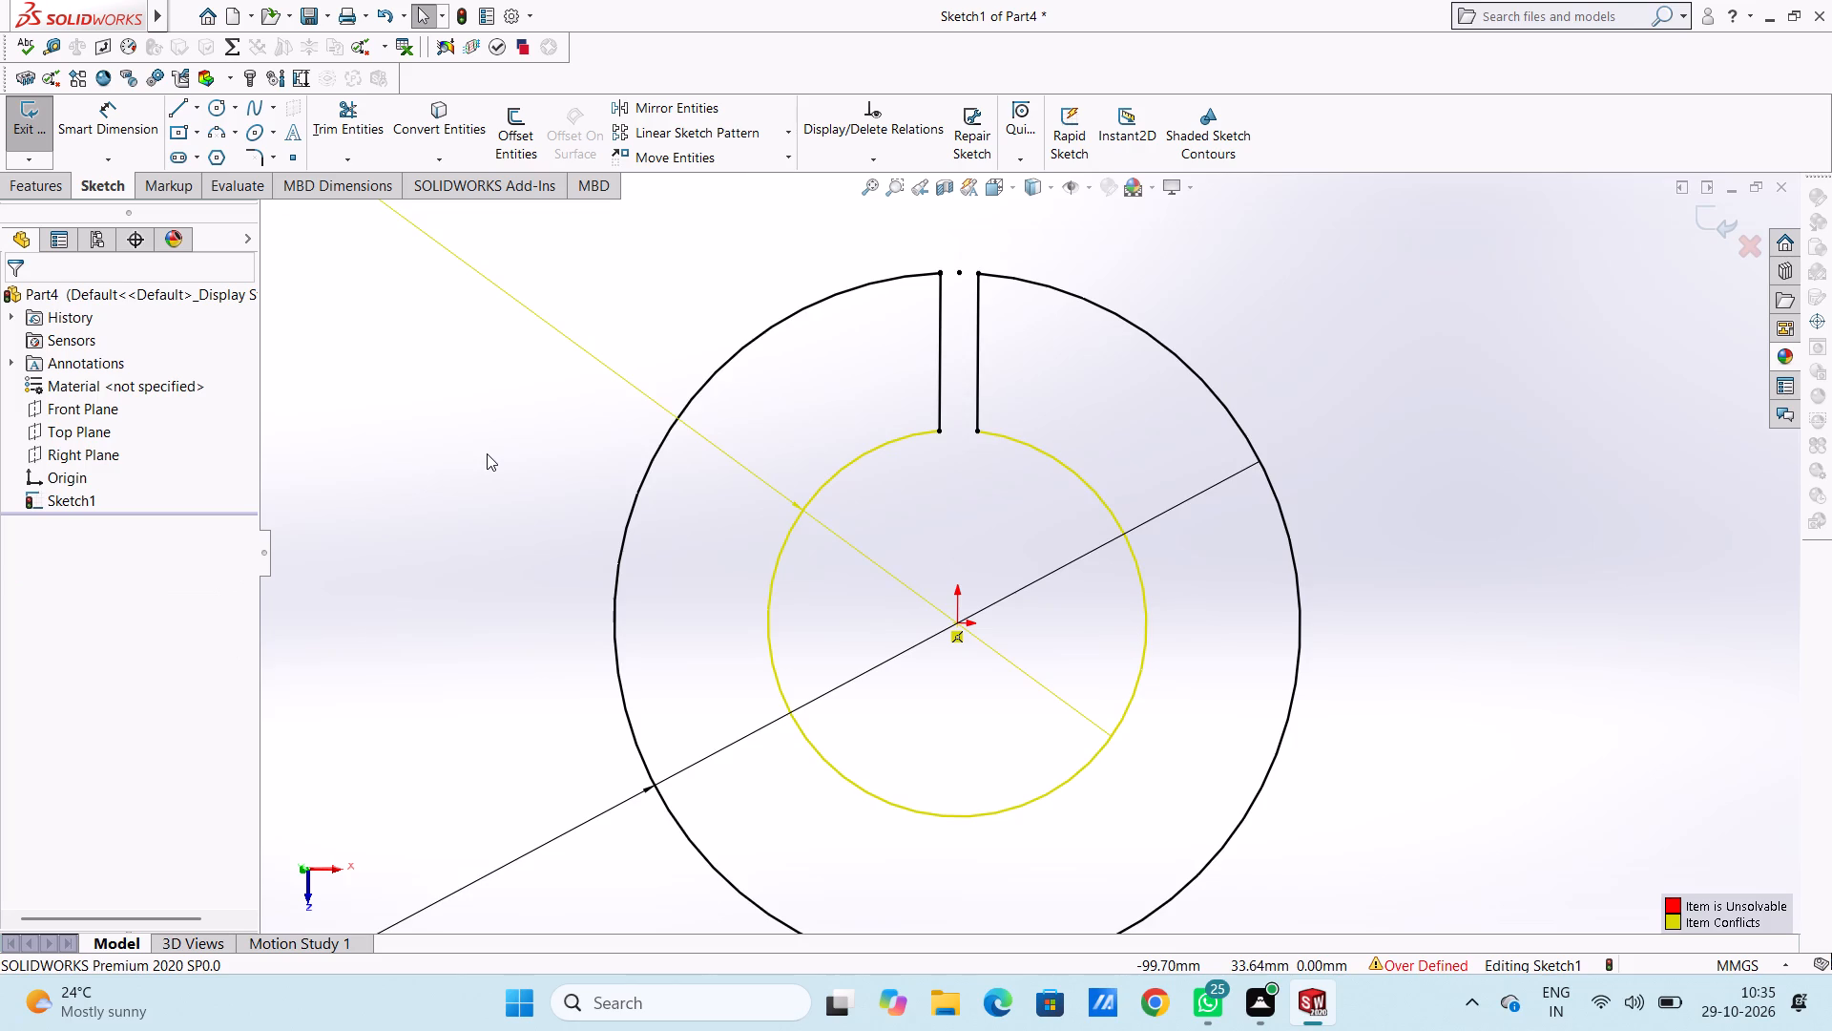
Delete the 80 mm diameter dimension from the inner circle.
scroll(487, 453, up, 5)
click(697, 370)
right_click(530, 347)
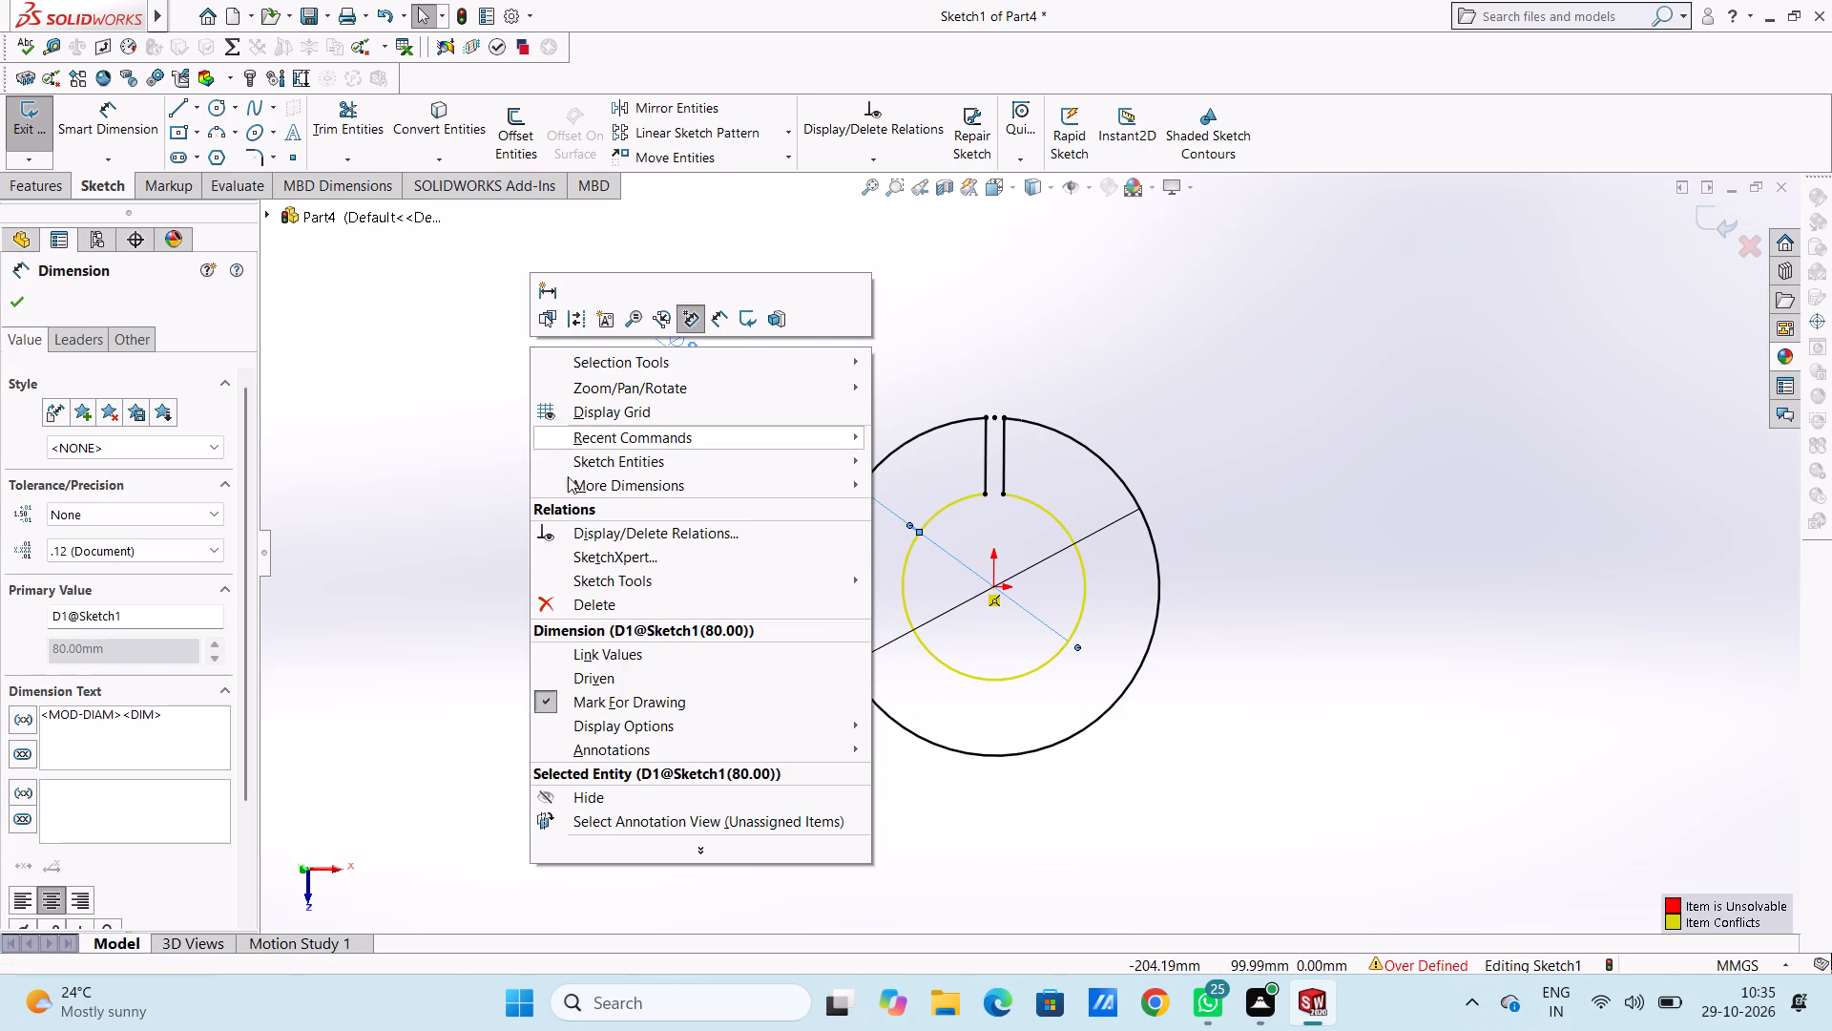
click(572, 593)
click(569, 515)
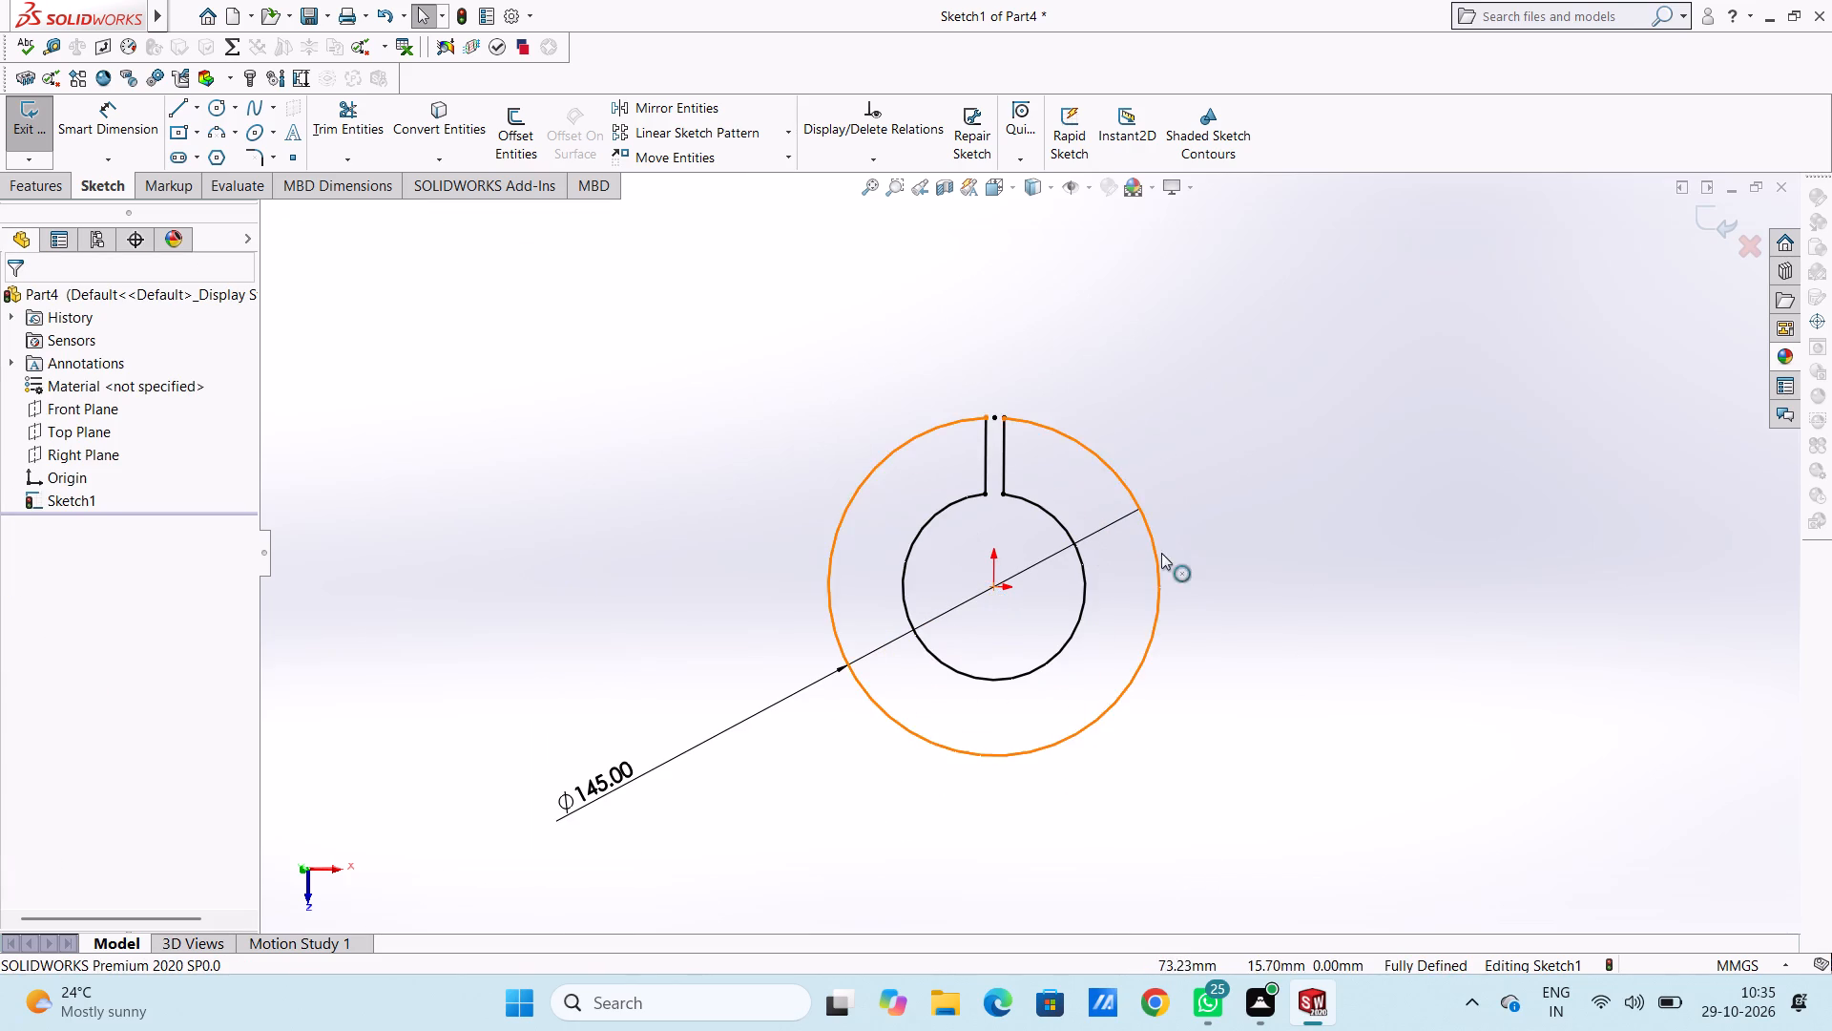
Set up a circular sketch pattern of the two slot lines about the origin, with 6 equally spaced instances over 360 degrees.
scroll(1141, 551, up, 4)
scroll(1069, 671, down, 5)
scroll(1033, 433, up, 4)
scroll(1025, 389, down, 4)
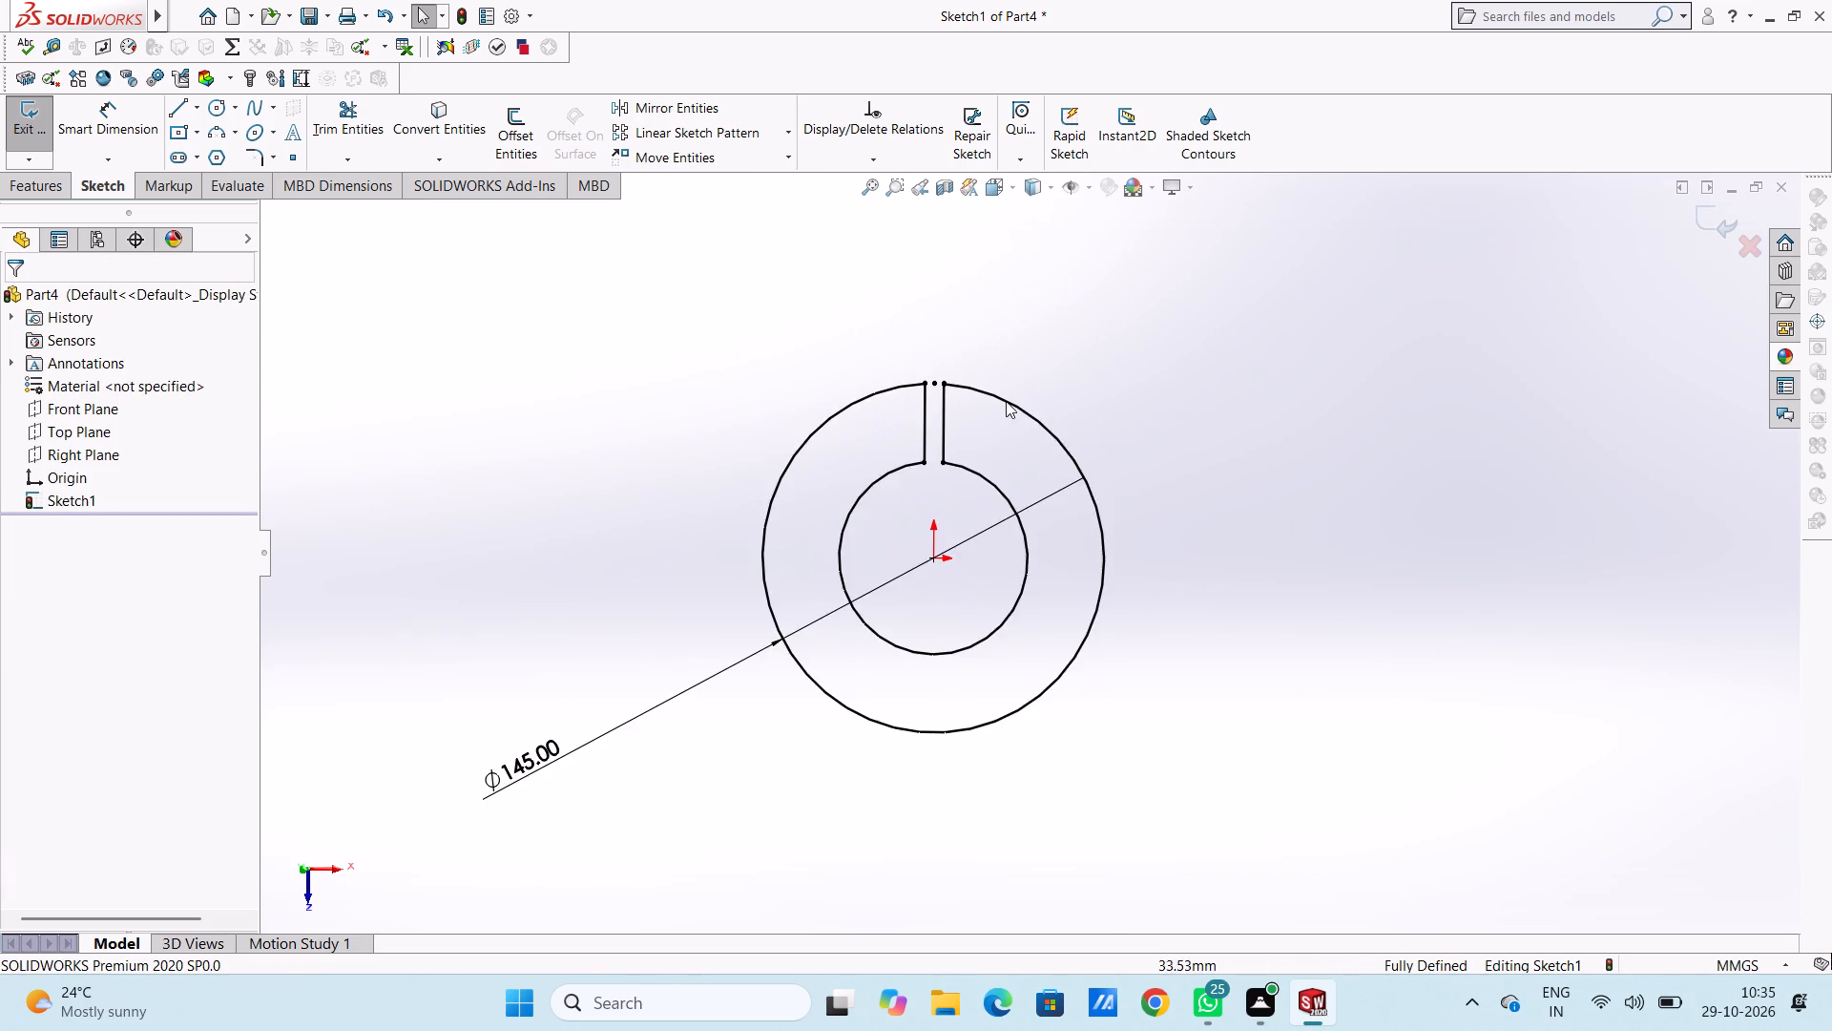
scroll(989, 412, down, 3)
click(885, 452)
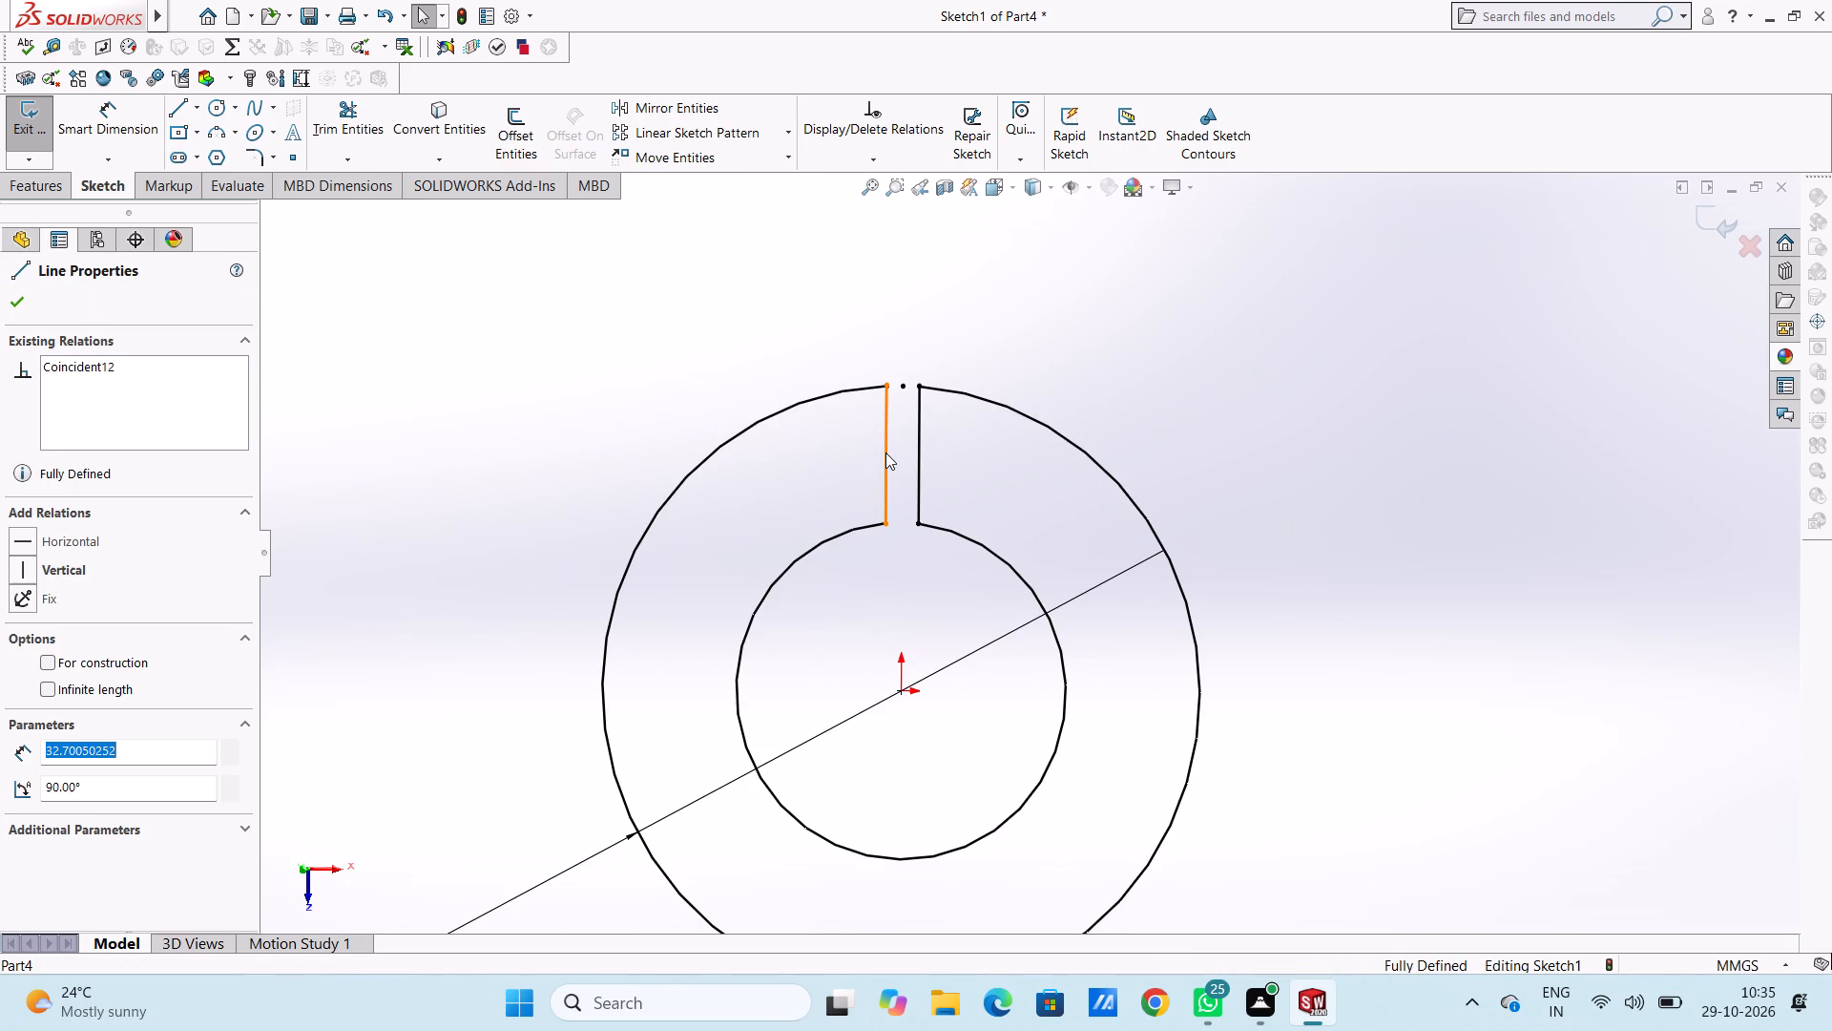
ctrl+double_click(926, 455)
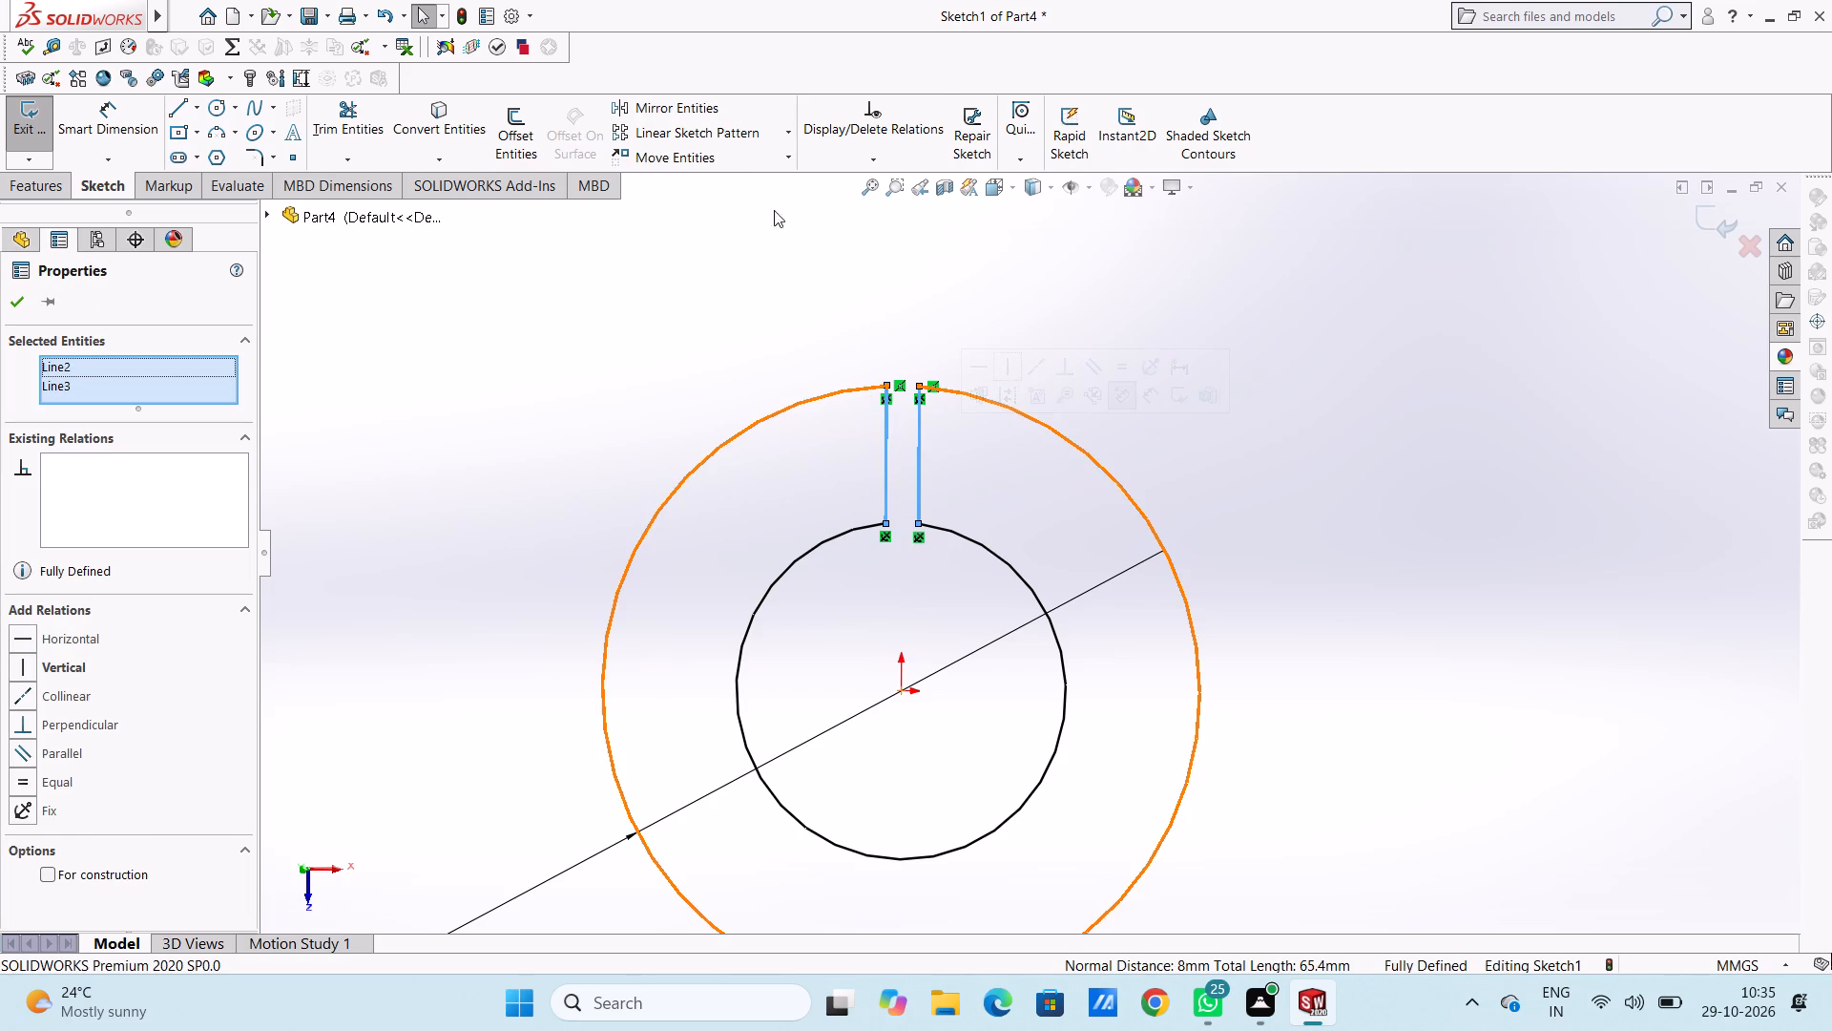
click(793, 141)
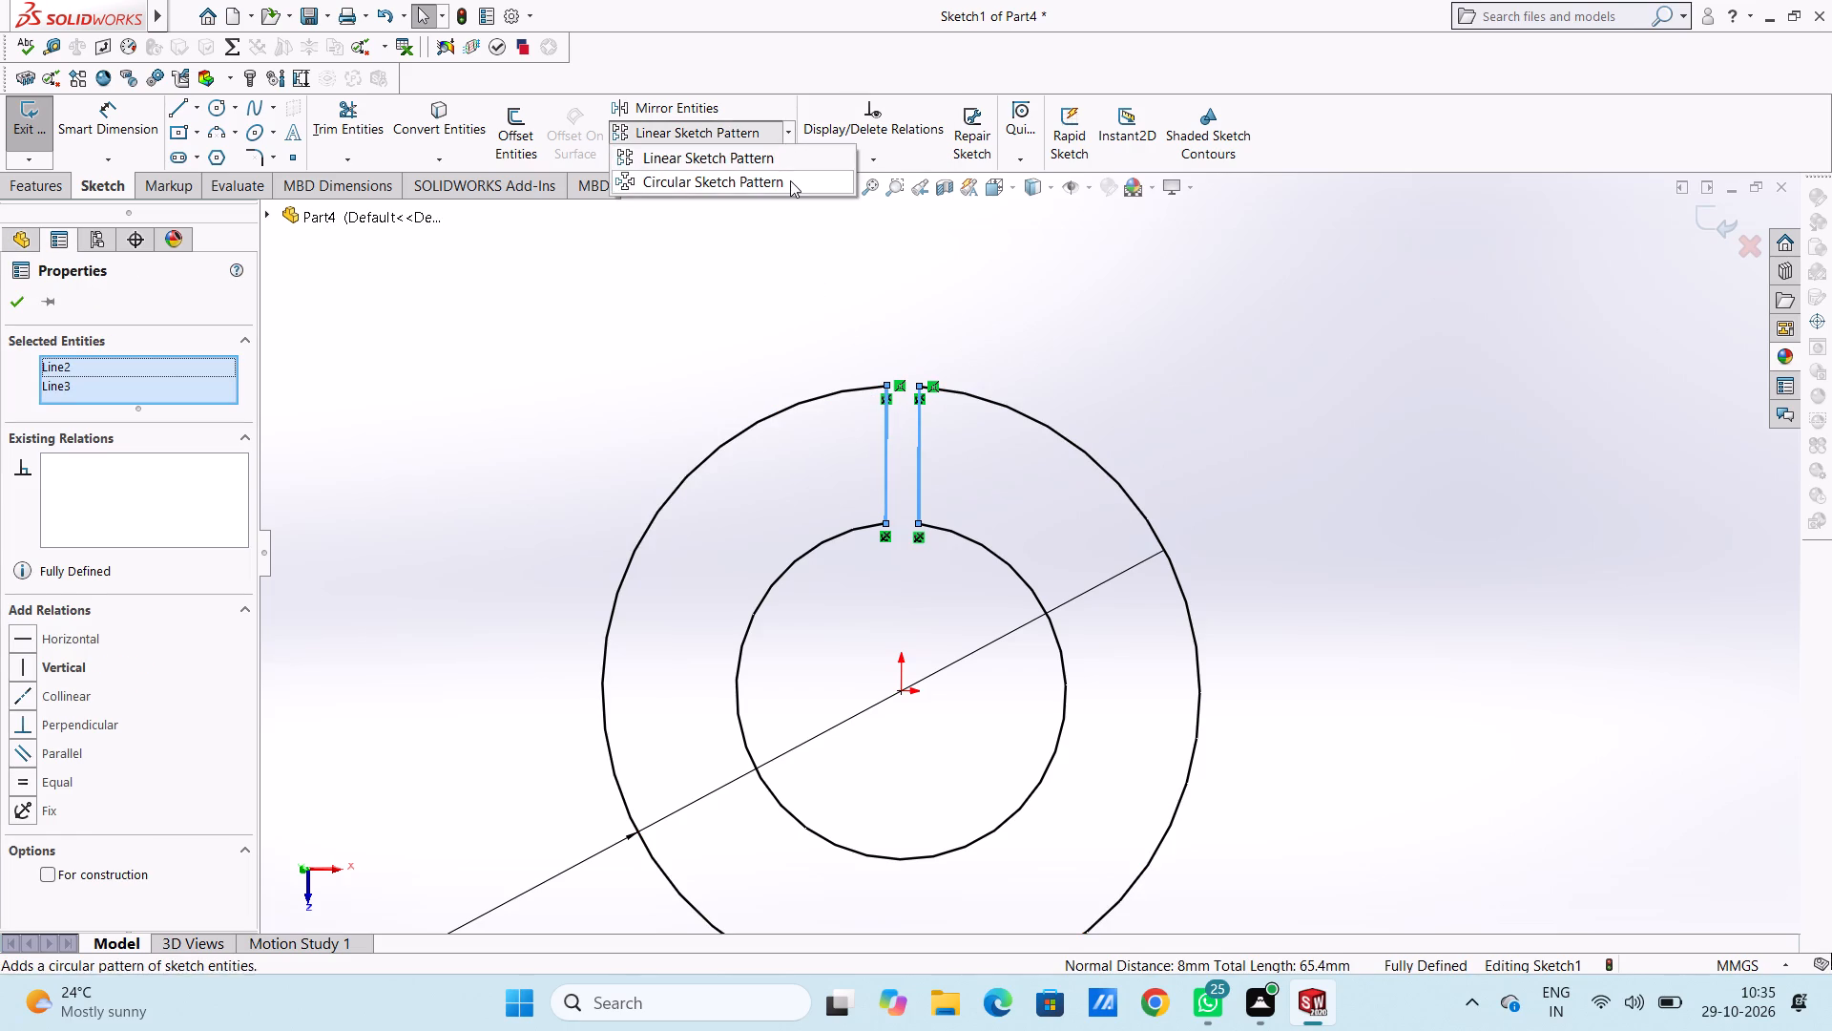
click(789, 180)
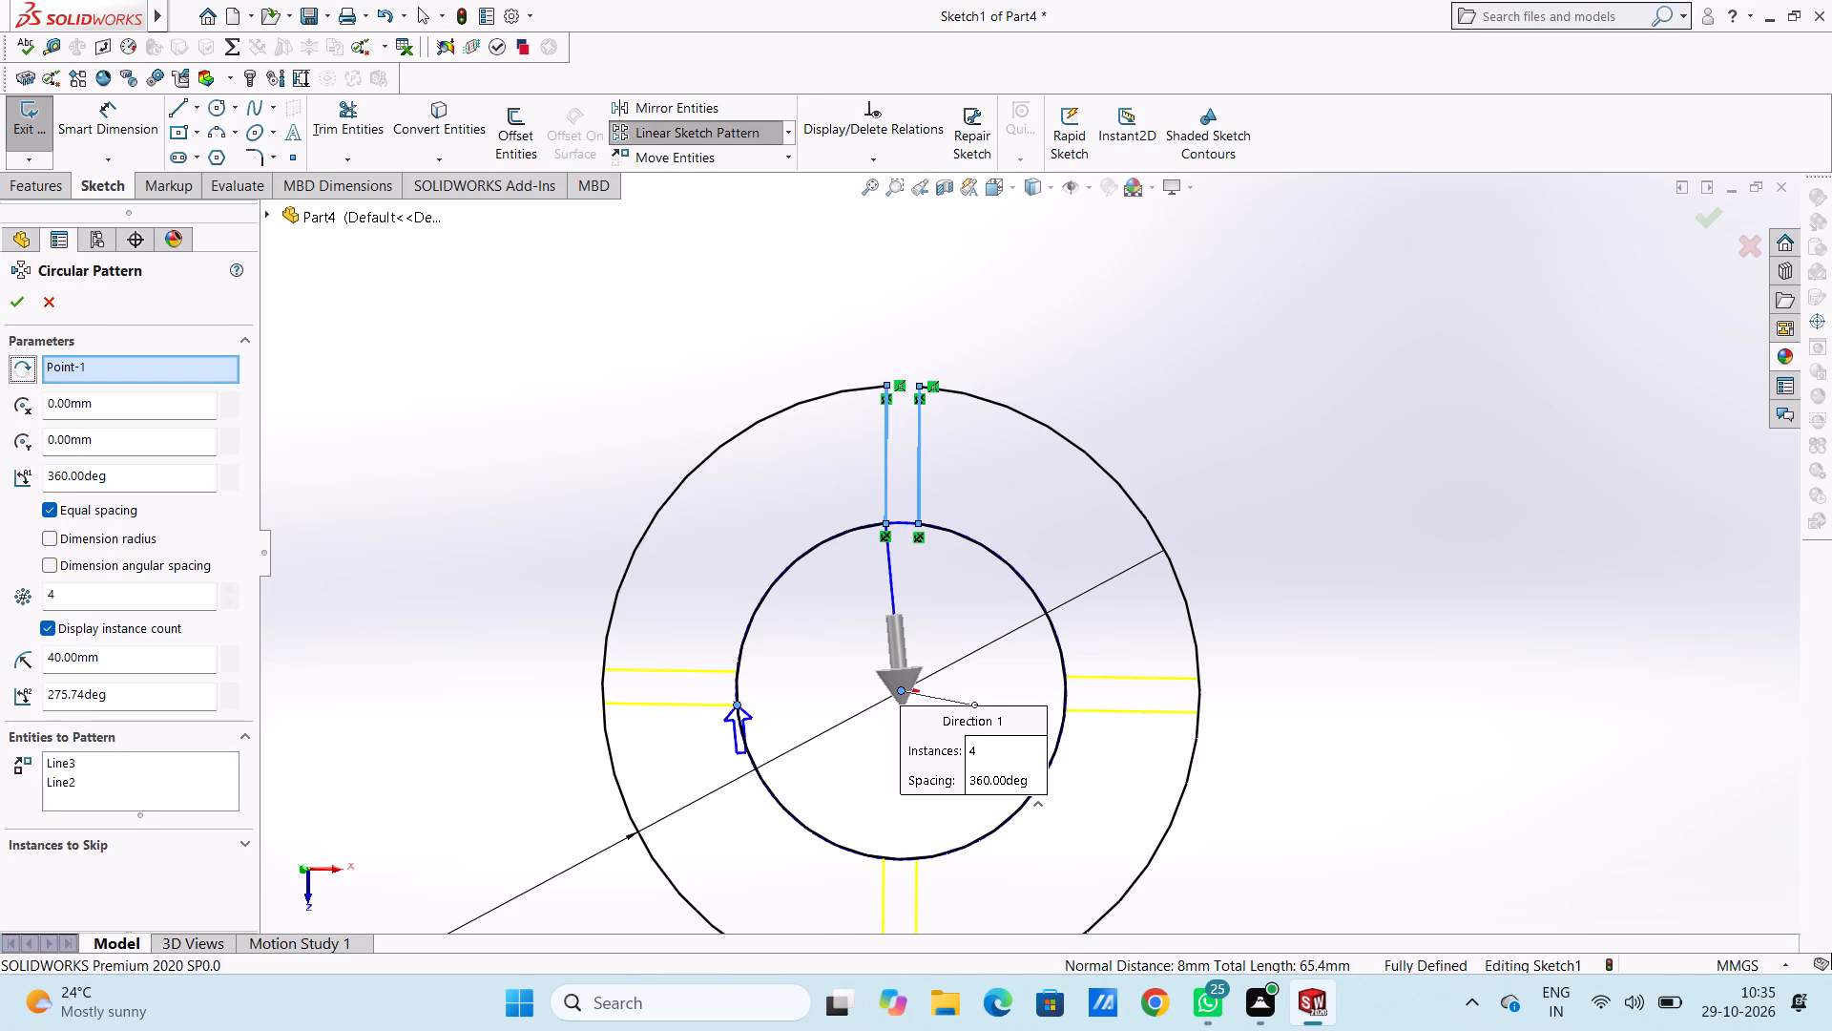
double_click(135, 604)
key(6)
key(Return)
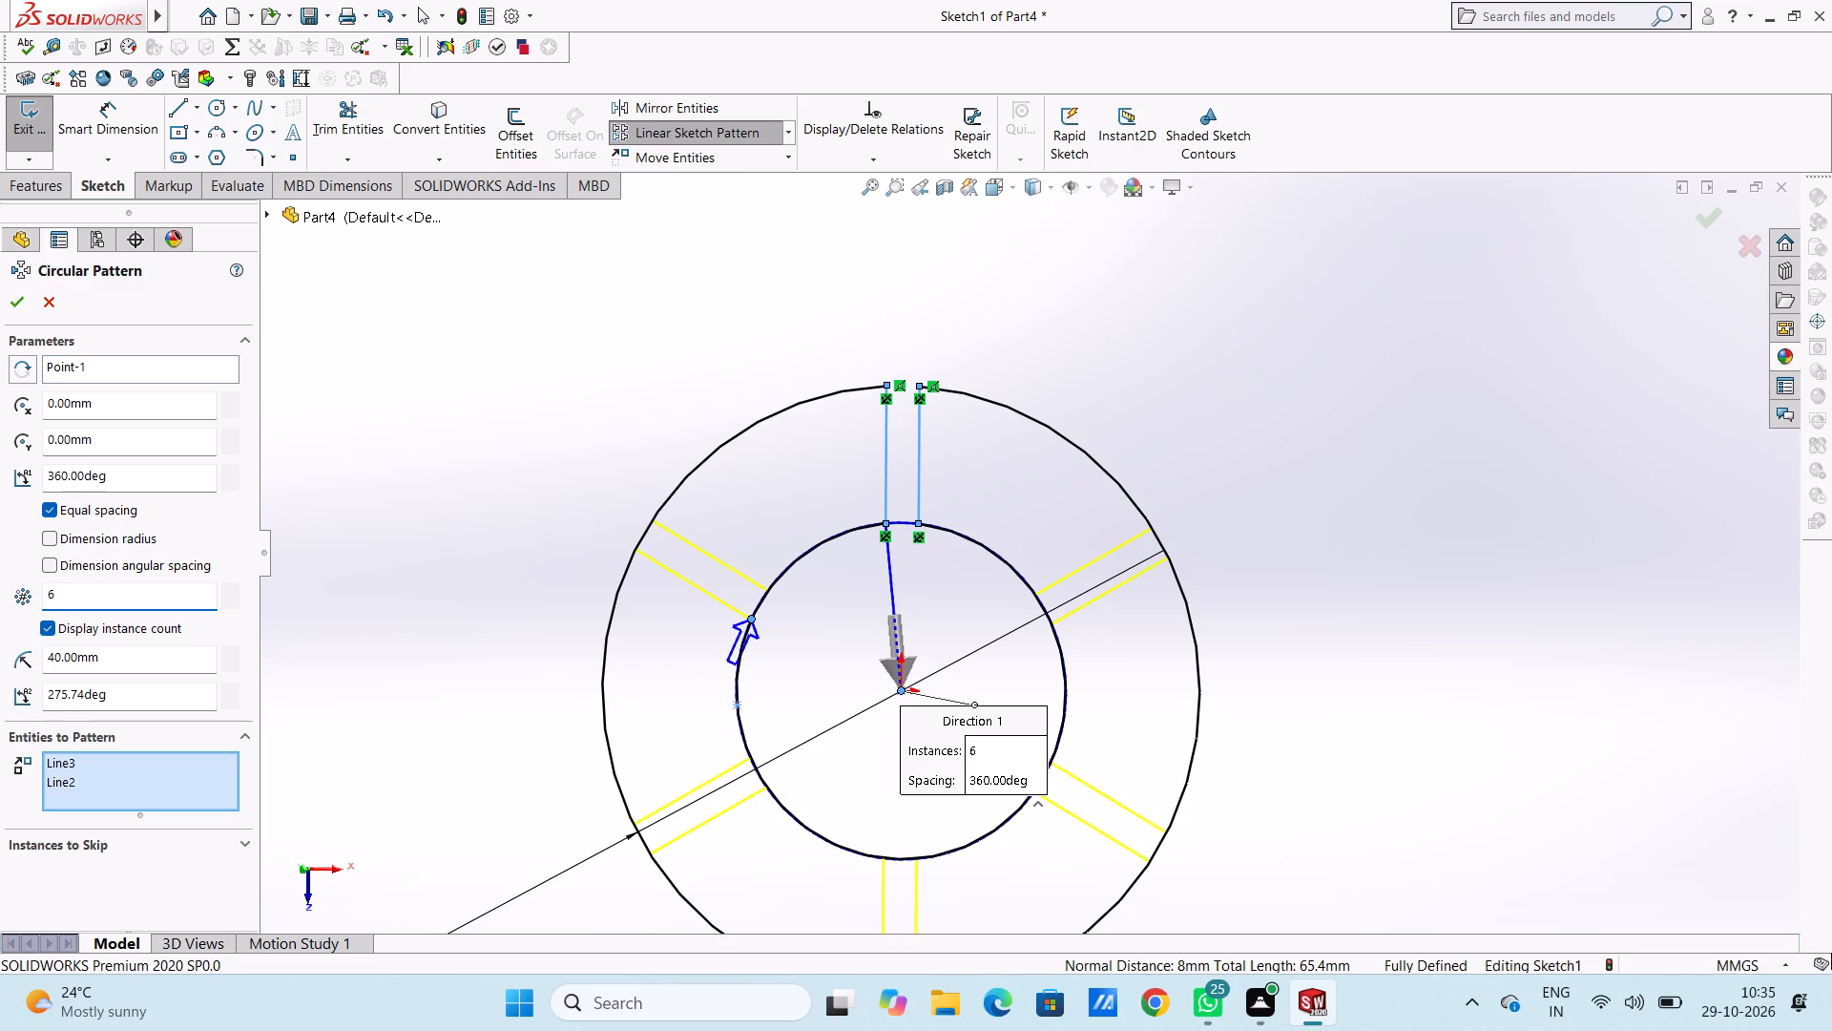
Change the circular pattern's instance count to 5 and apply the pattern.
click(135, 603)
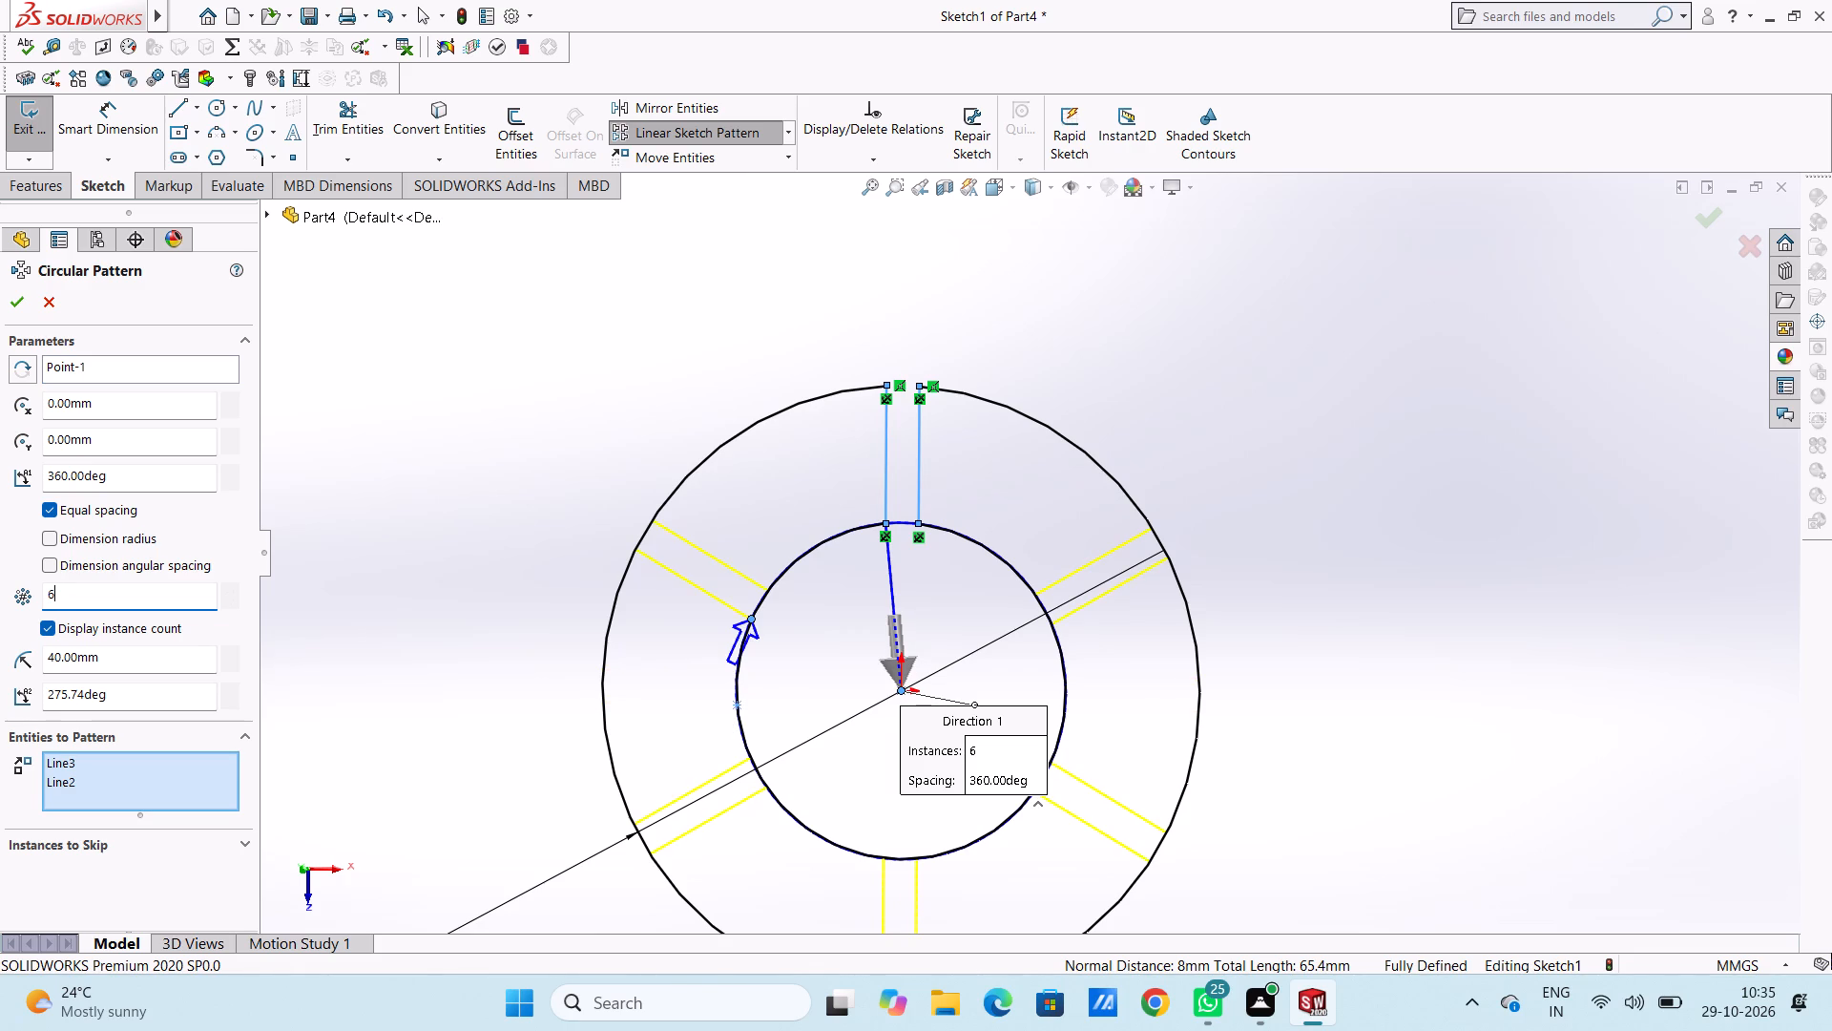
double_click(135, 604)
key(5)
key(Return)
click(23, 305)
Trim away the outer circle's short arc segments between the line pairs of the four patterned slots, using trim to closest.
middle_drag(532, 775, 529, 562)
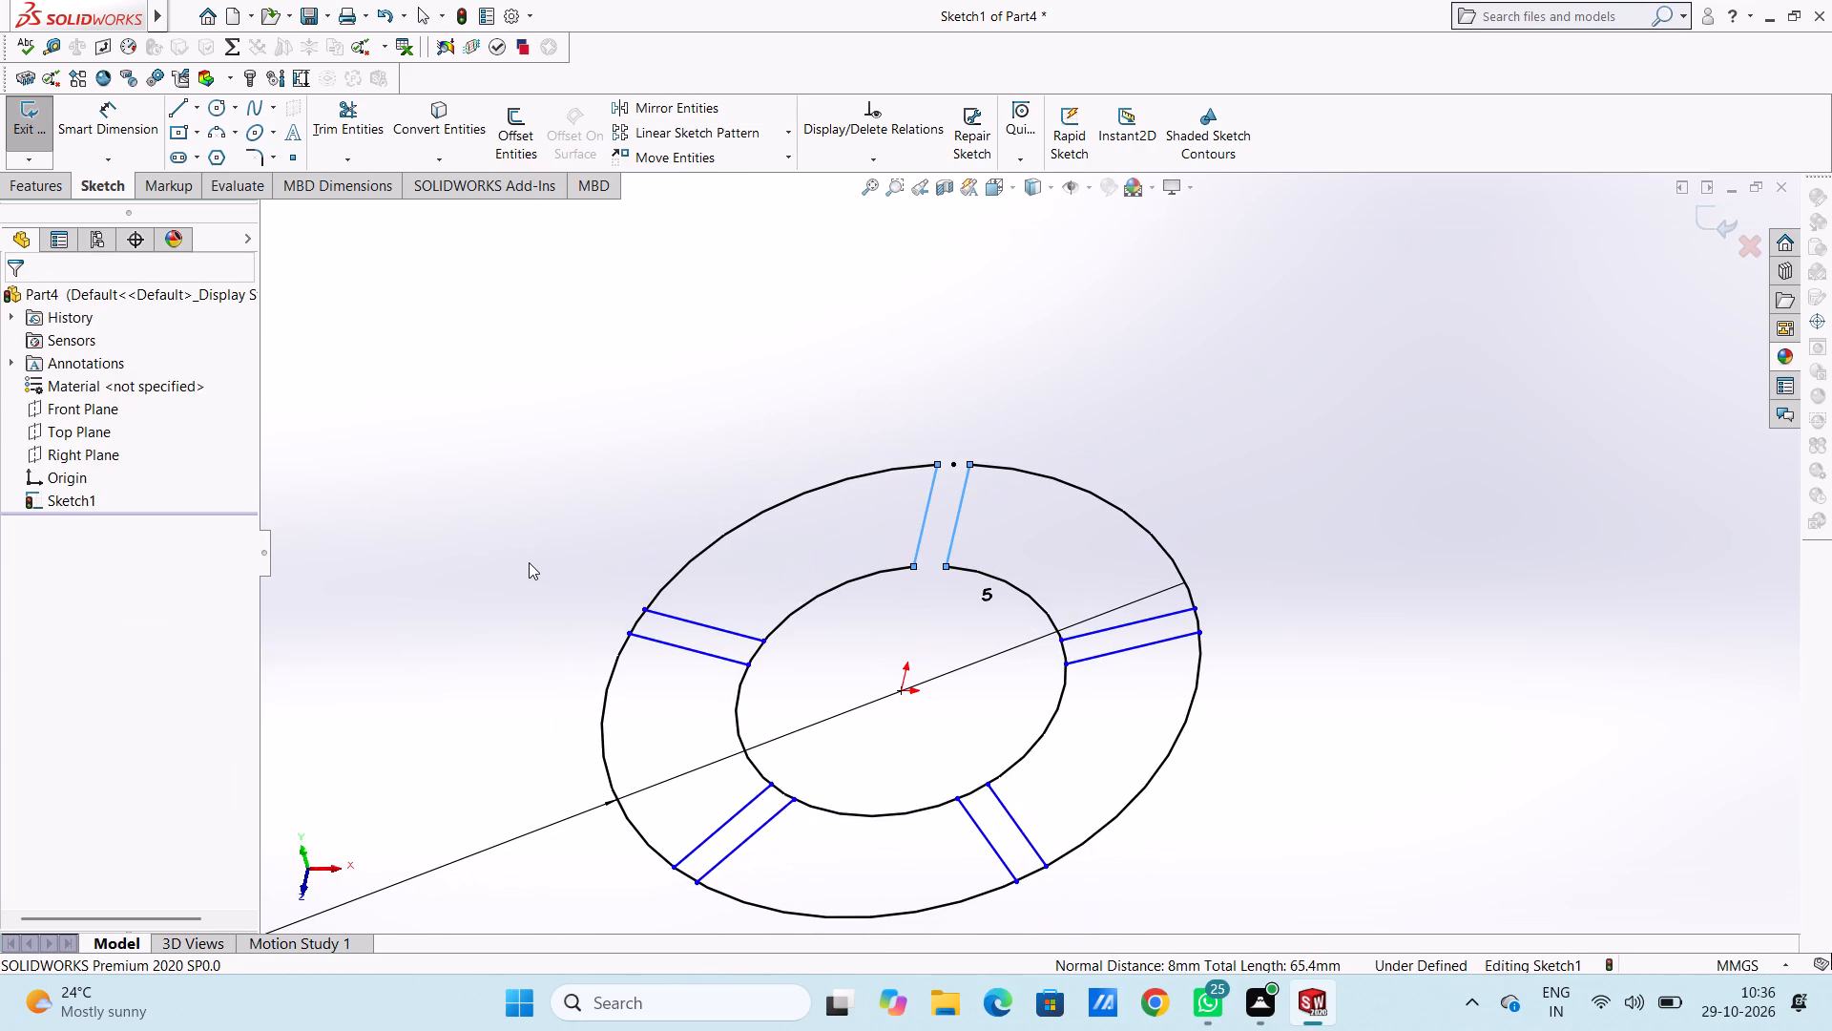
key(ctrl+7)
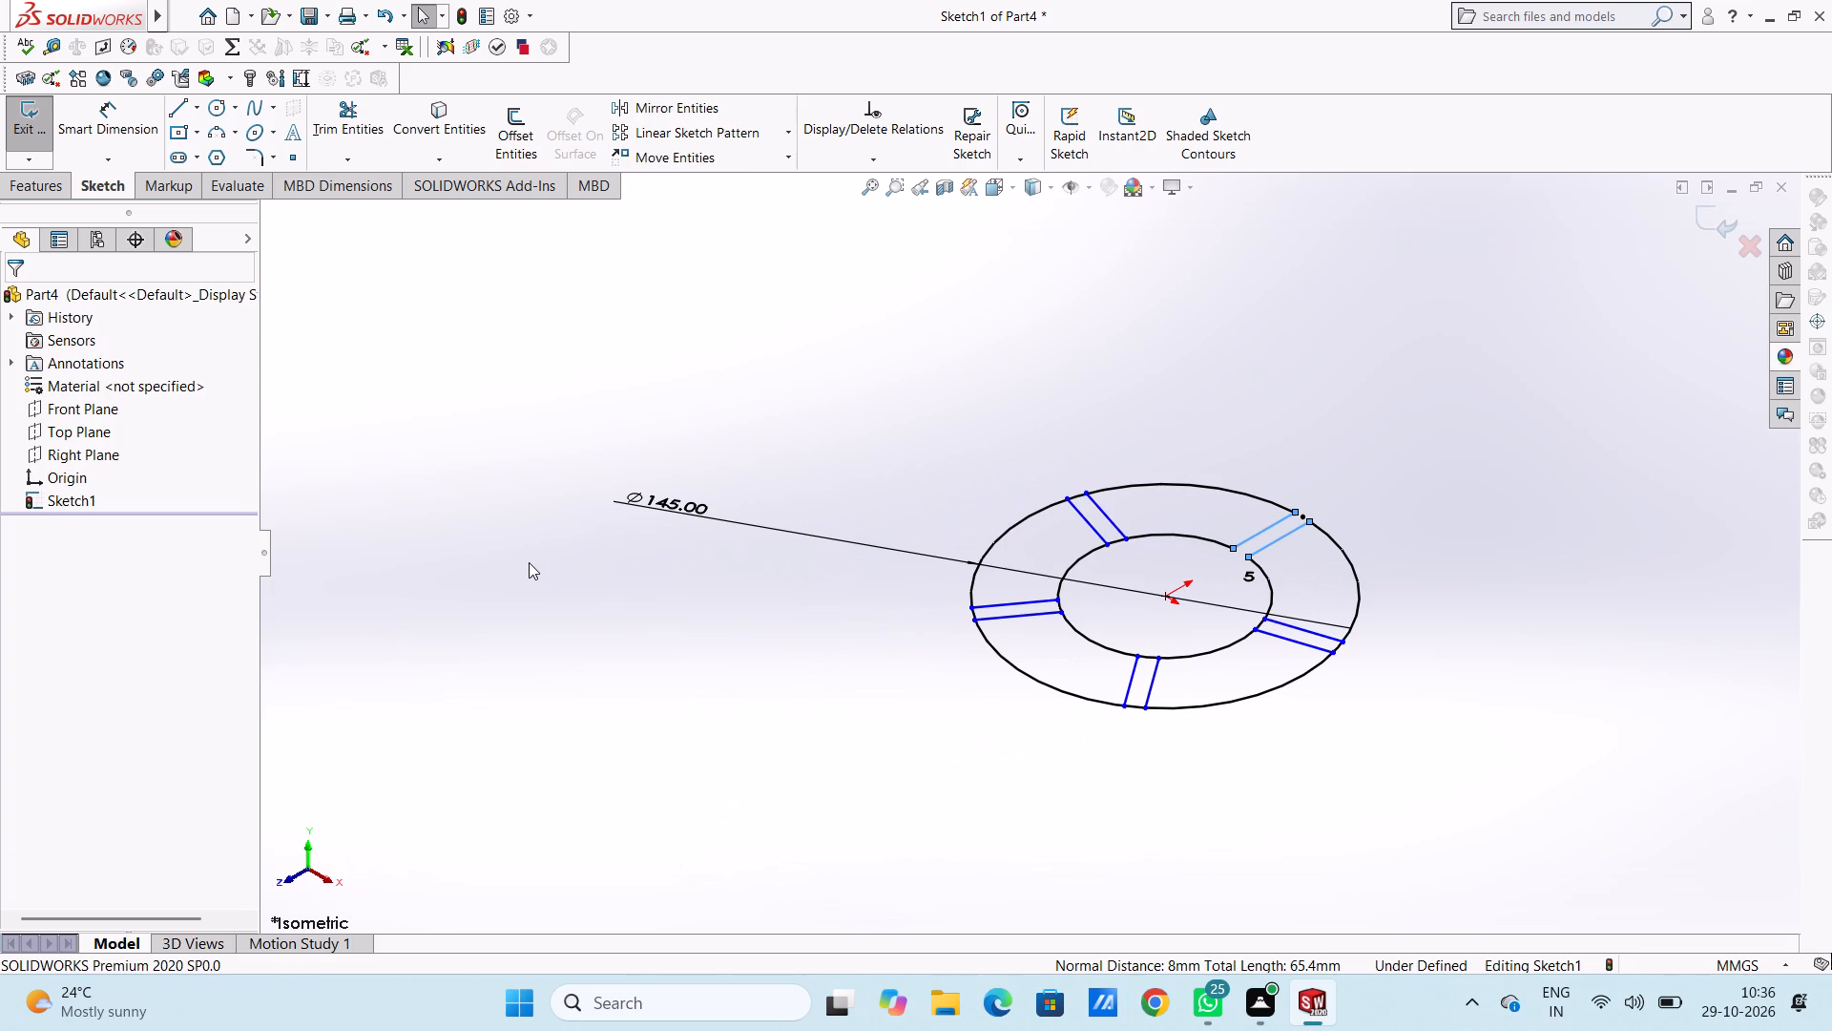
key(ctrl+5)
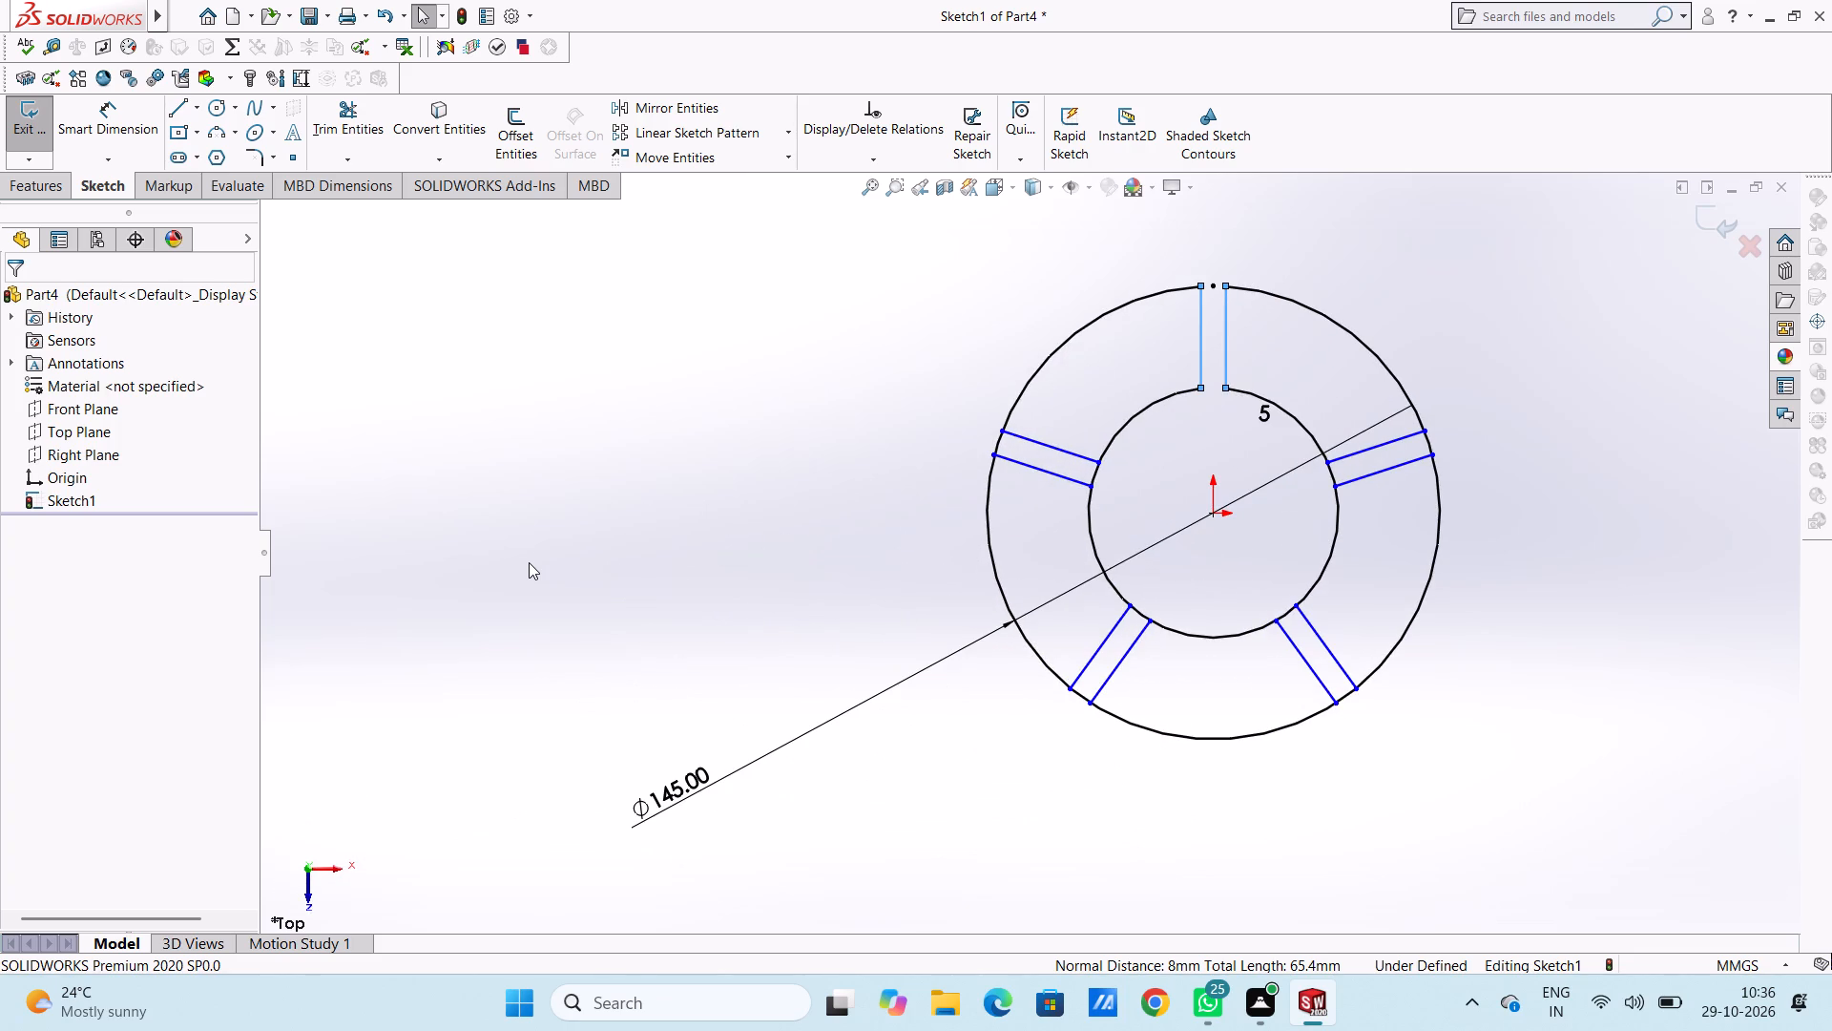
scroll(1150, 408, up, 3)
scroll(1225, 449, down, 4)
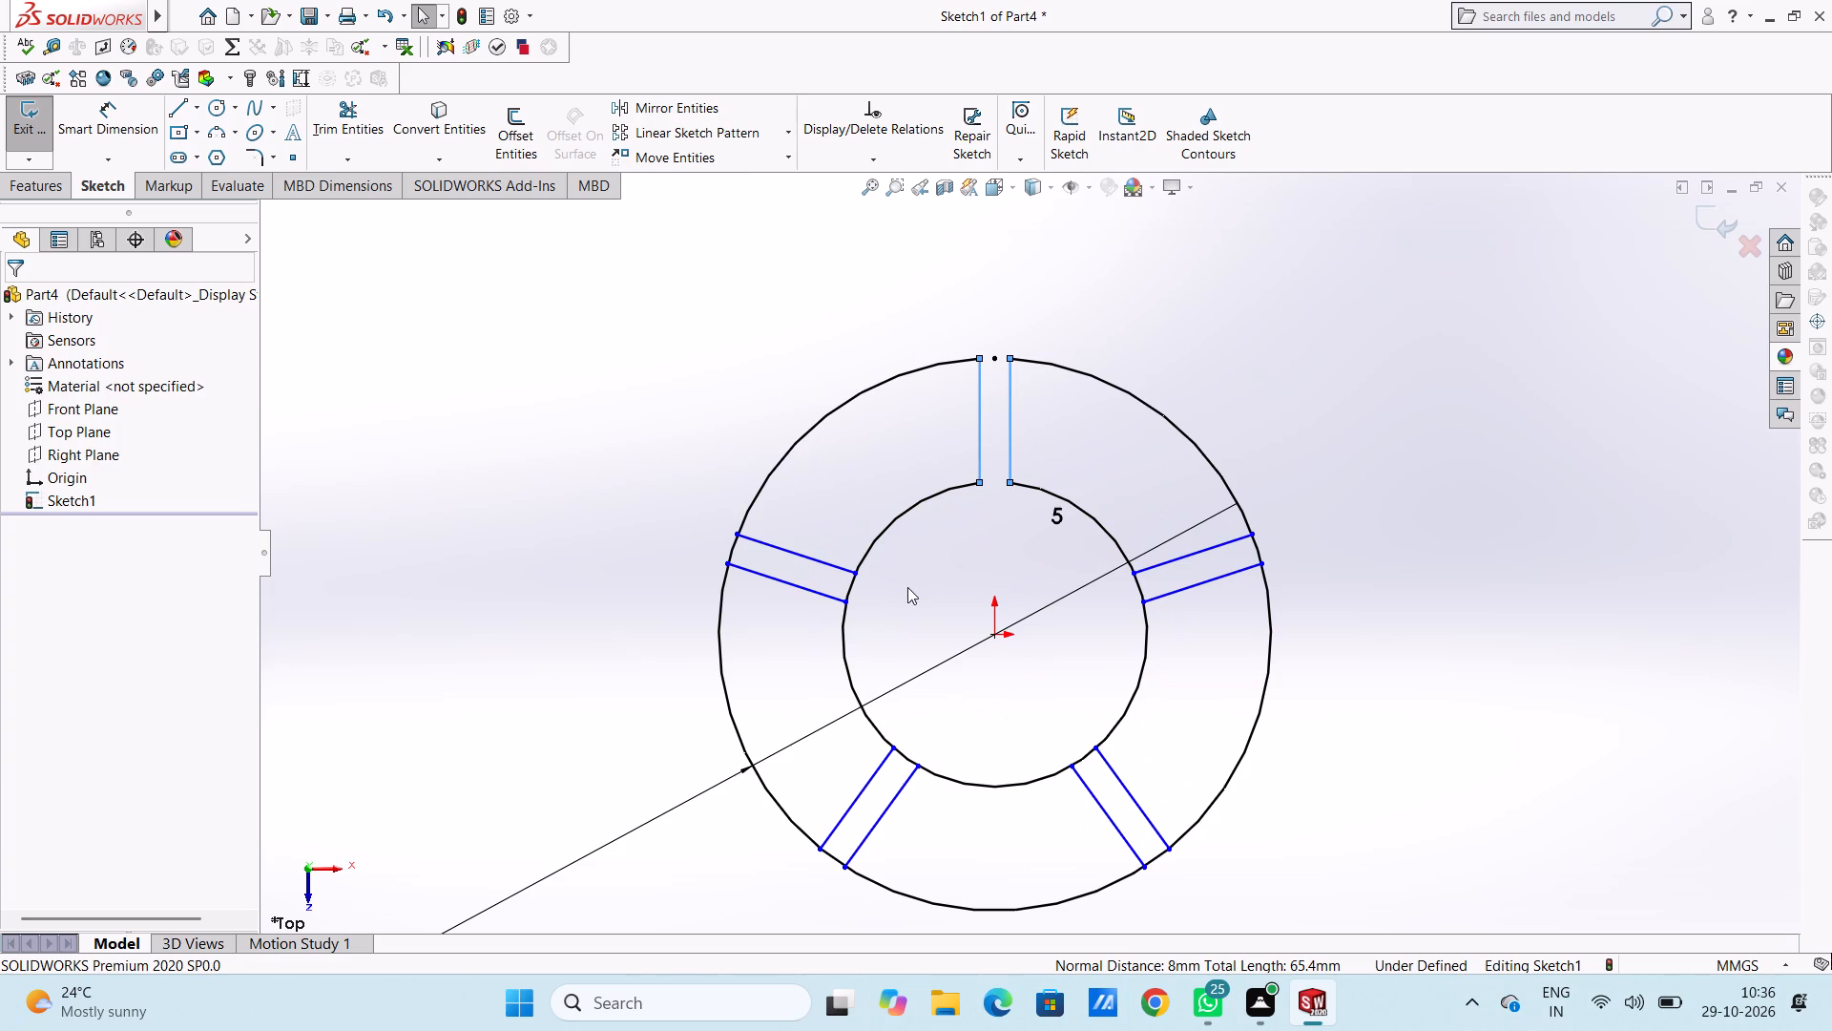
click(347, 165)
click(356, 205)
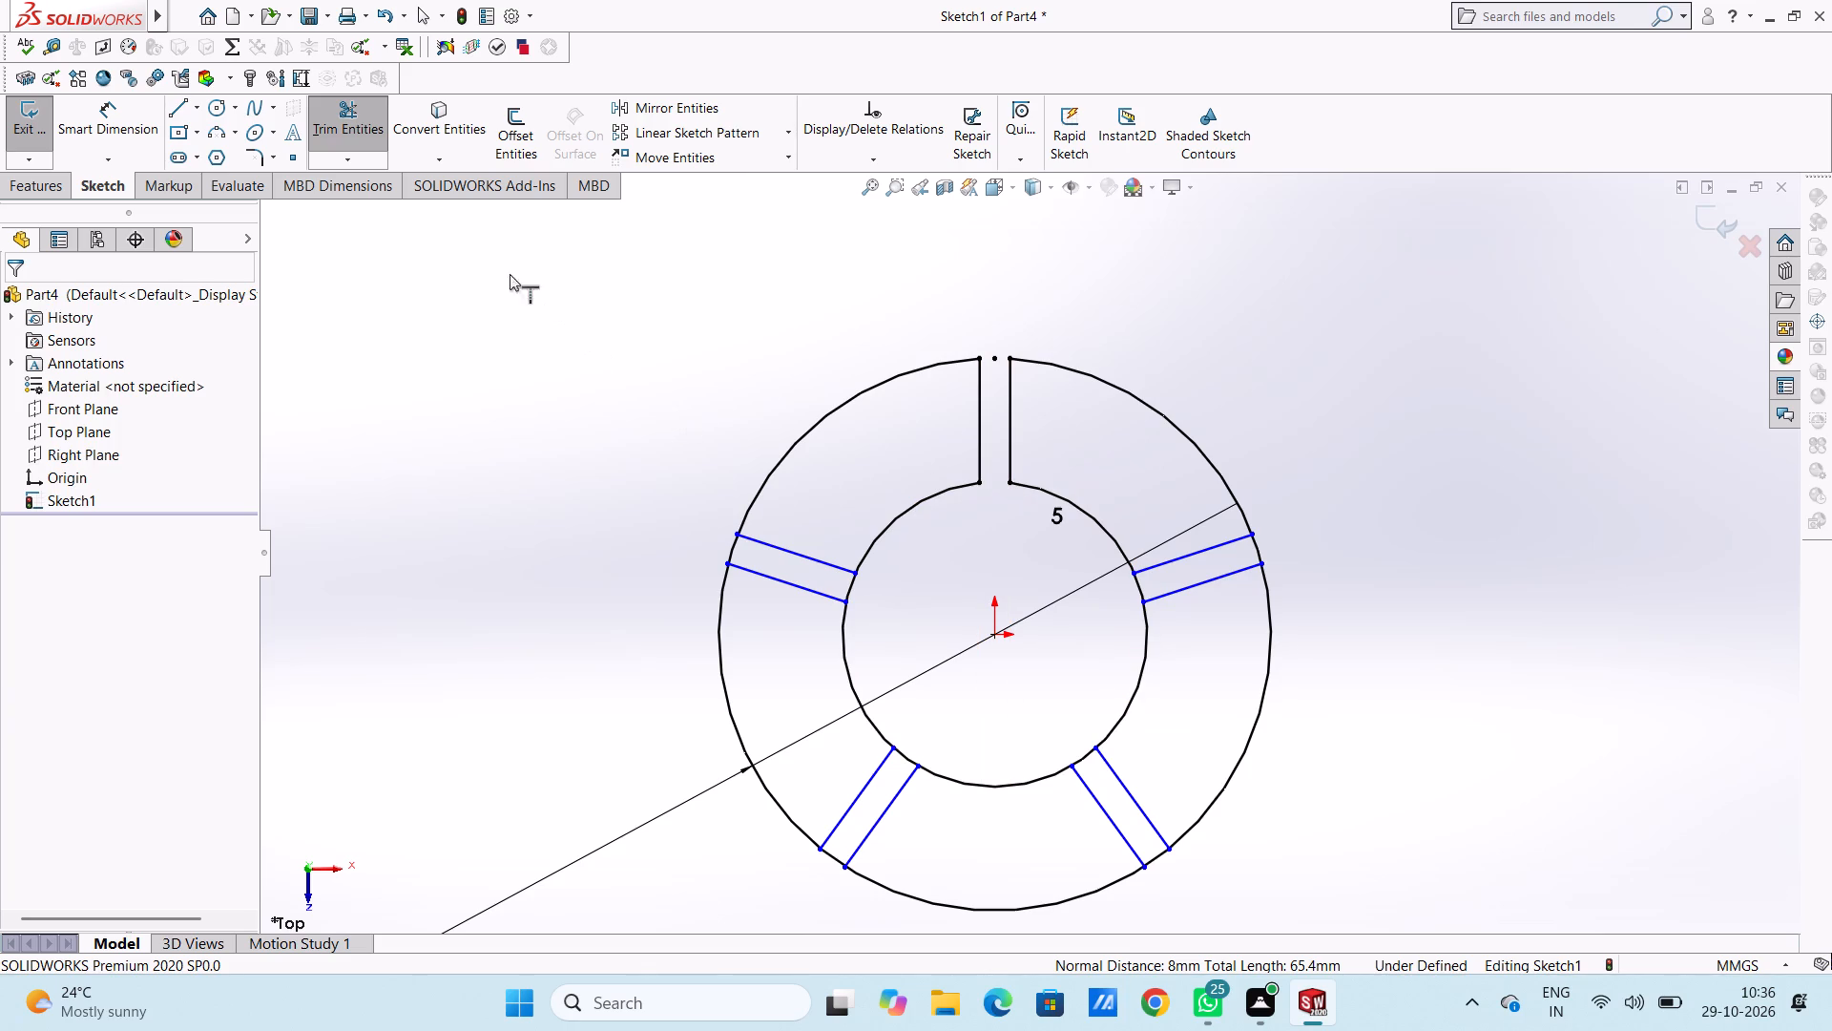
click(359, 140)
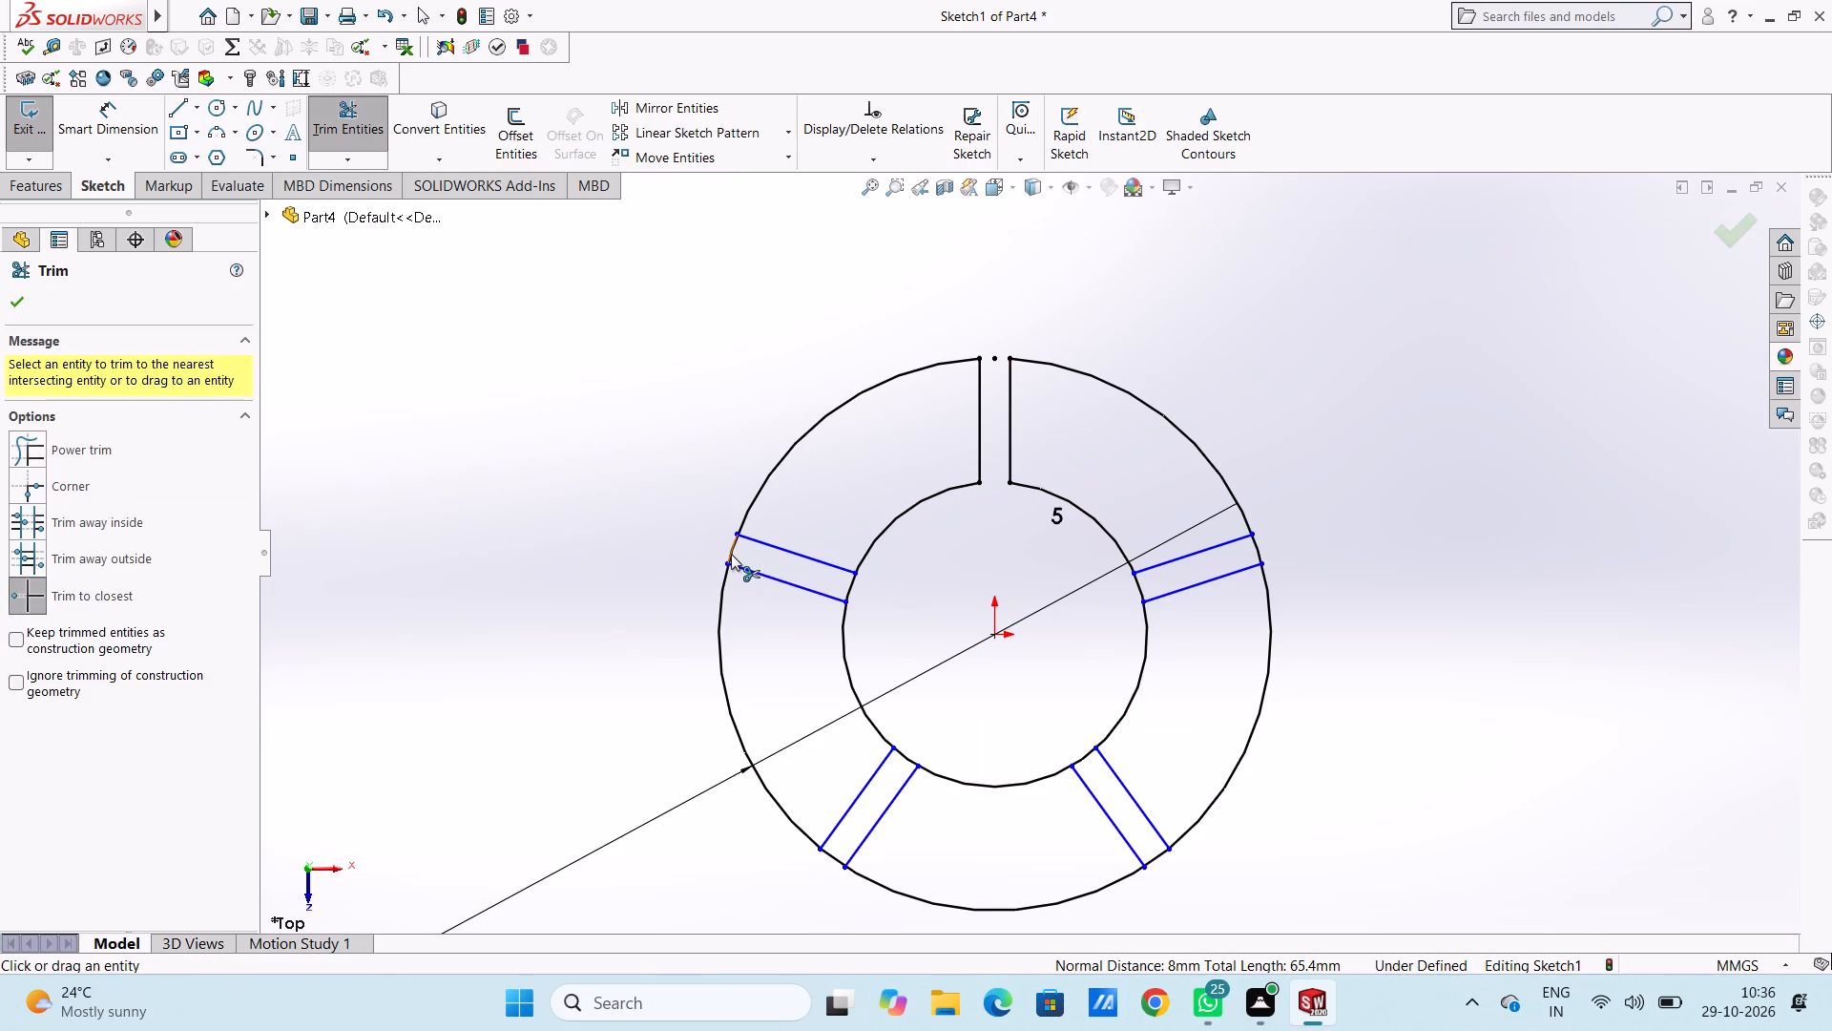
click(732, 552)
click(829, 854)
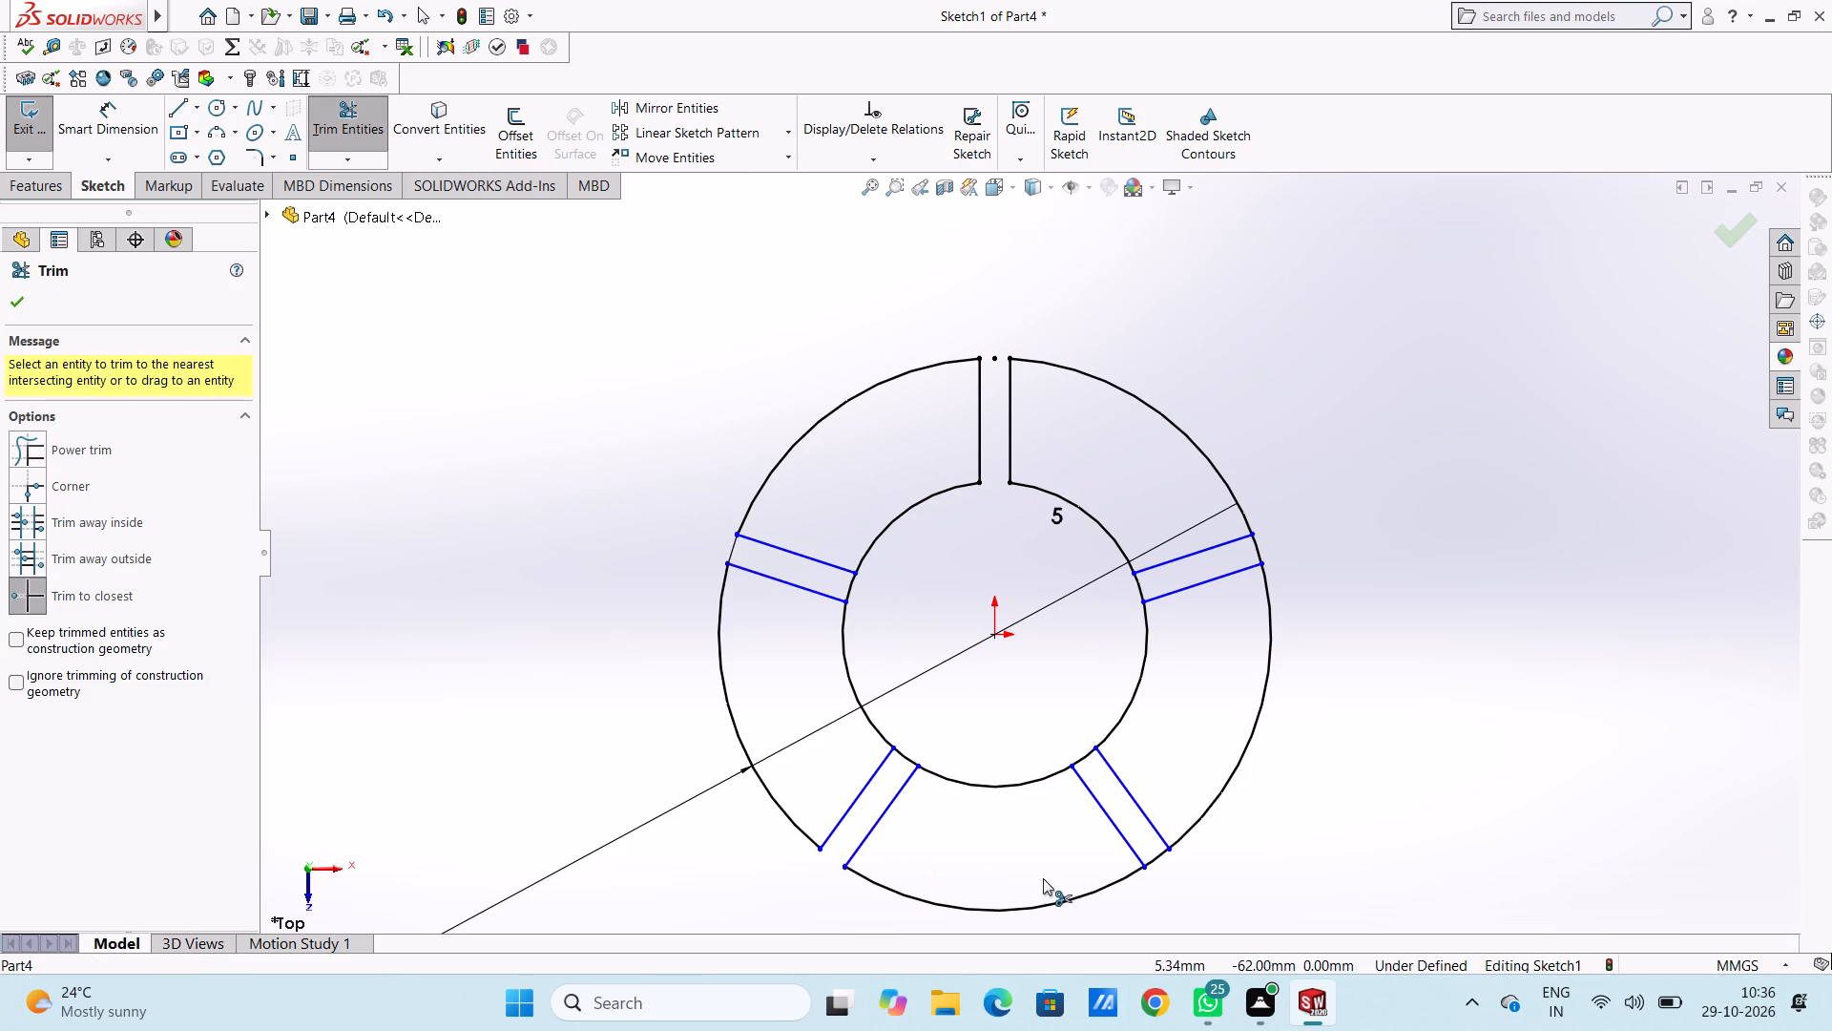
click(1155, 861)
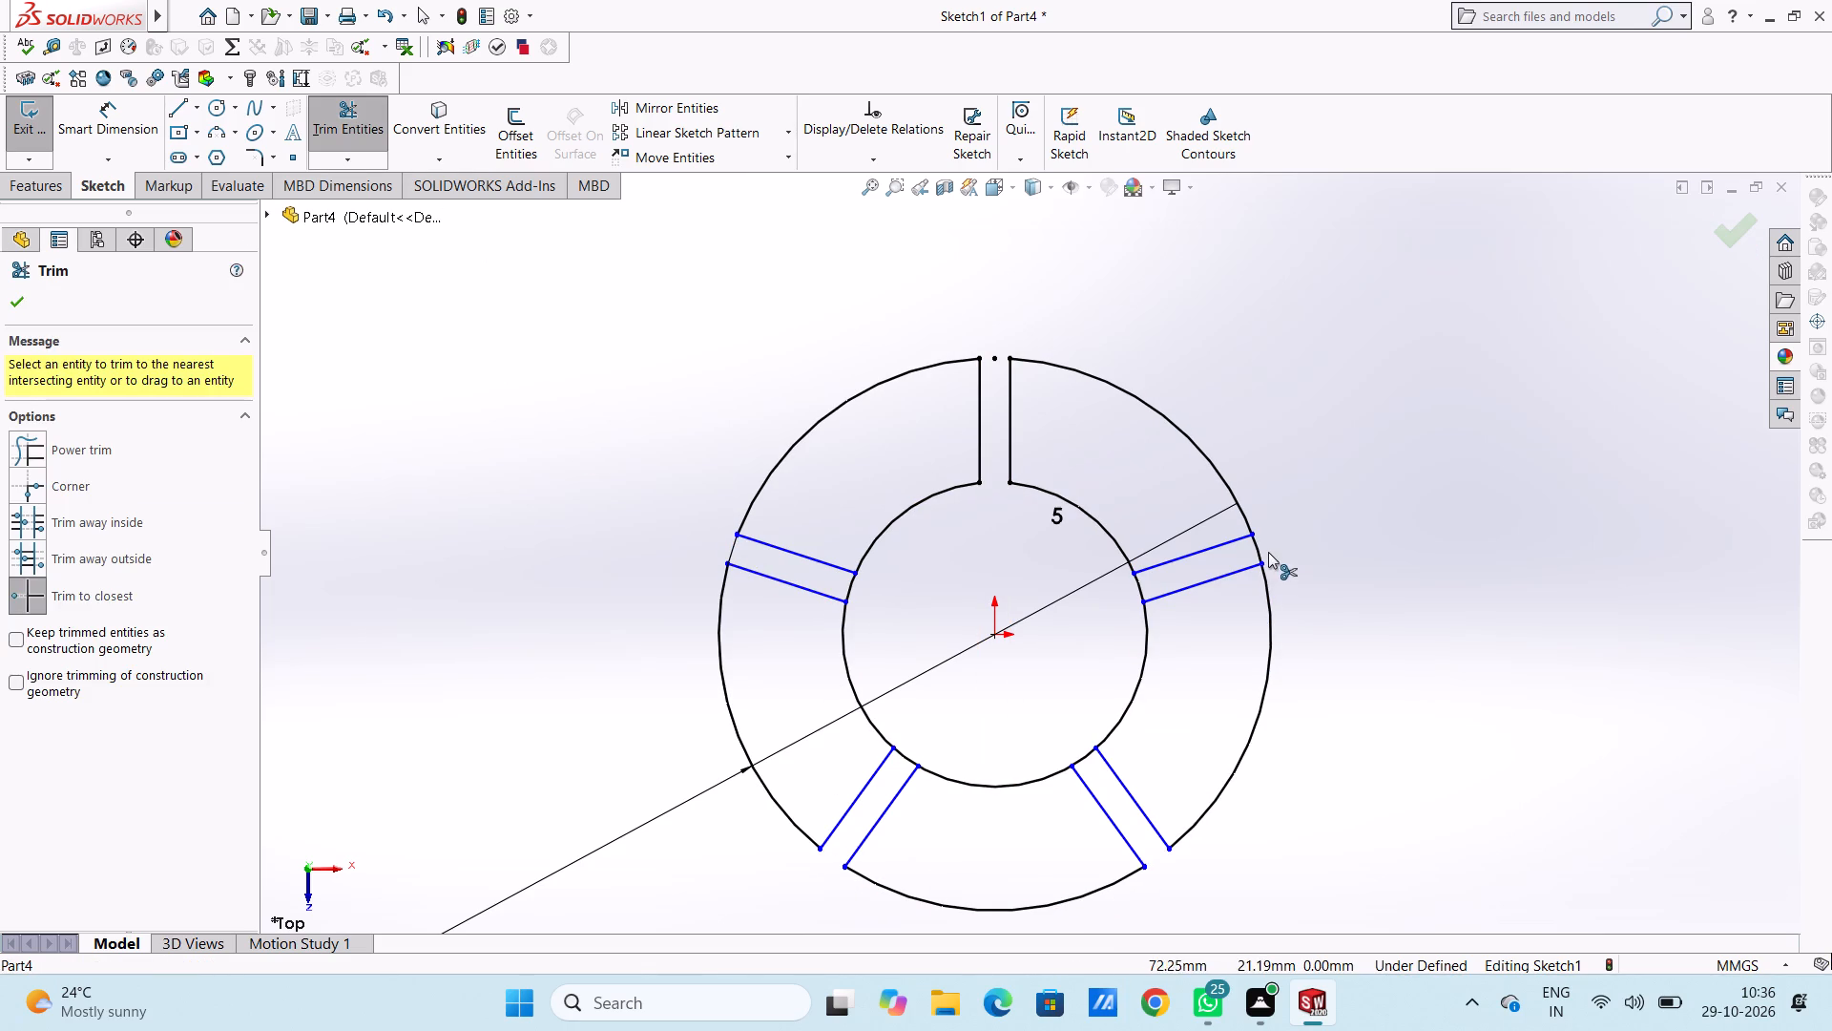
click(1259, 546)
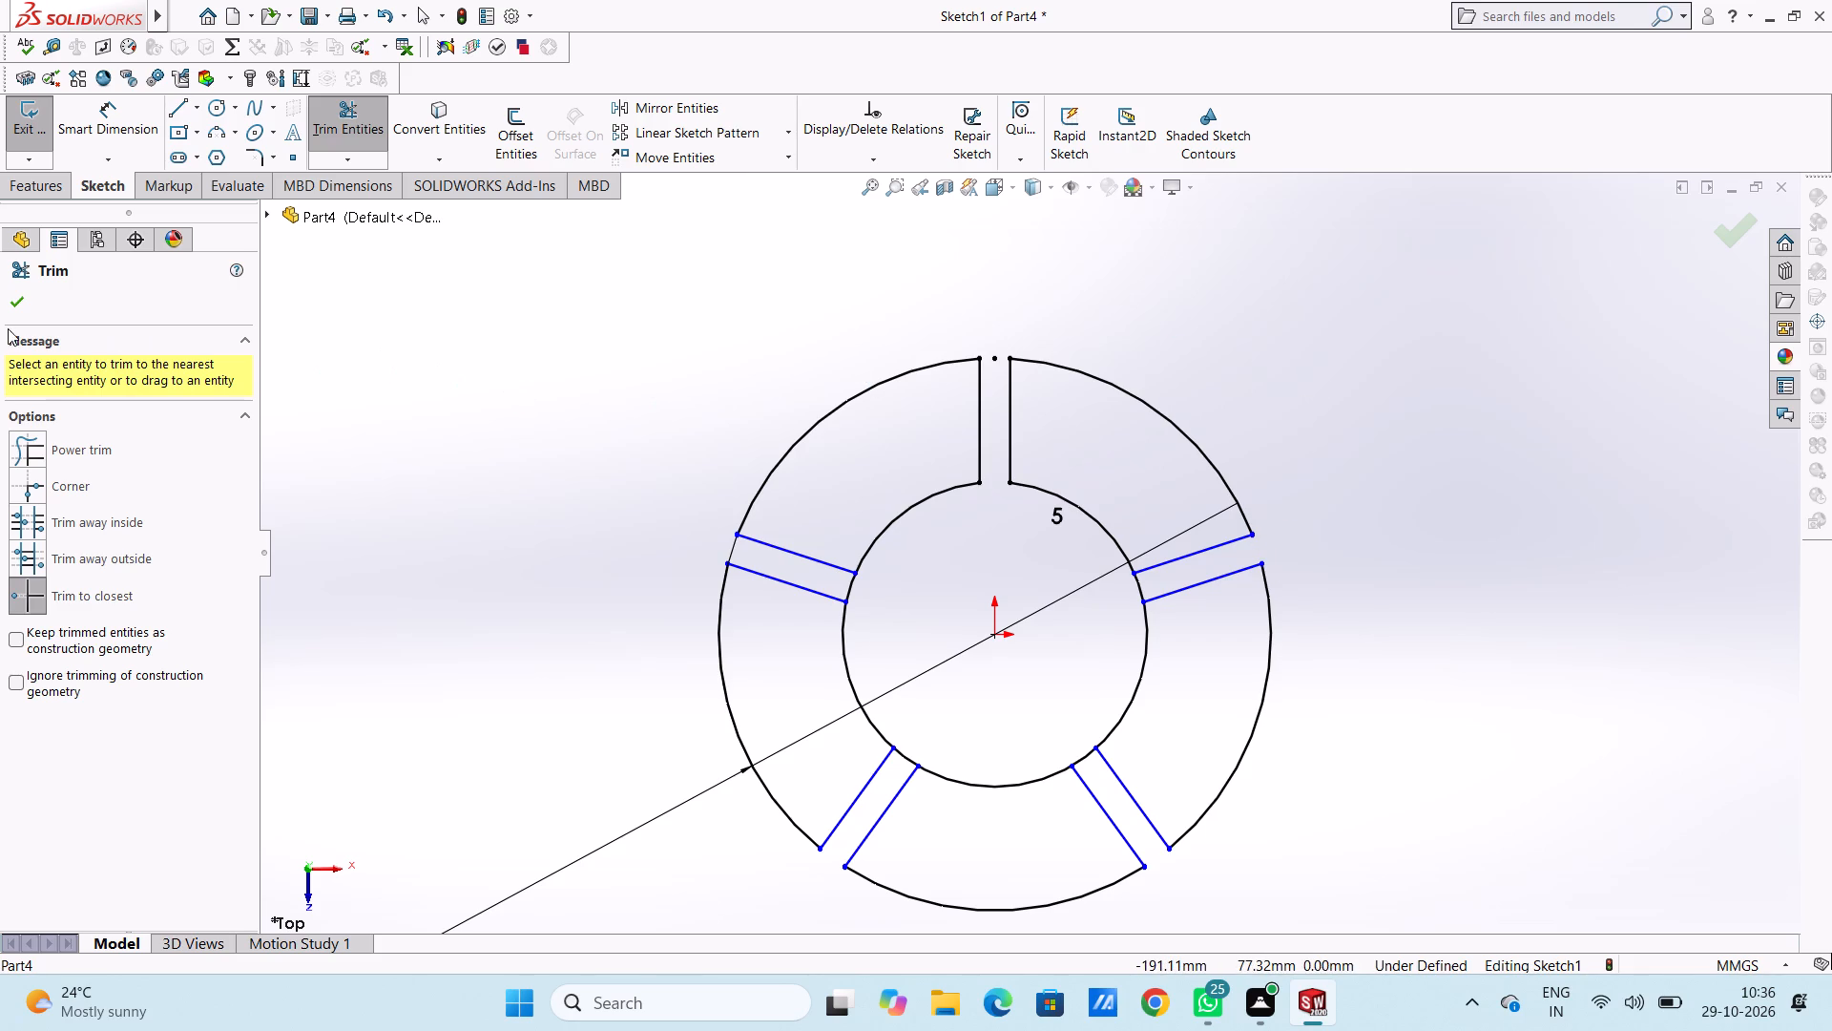
click(19, 296)
click(367, 365)
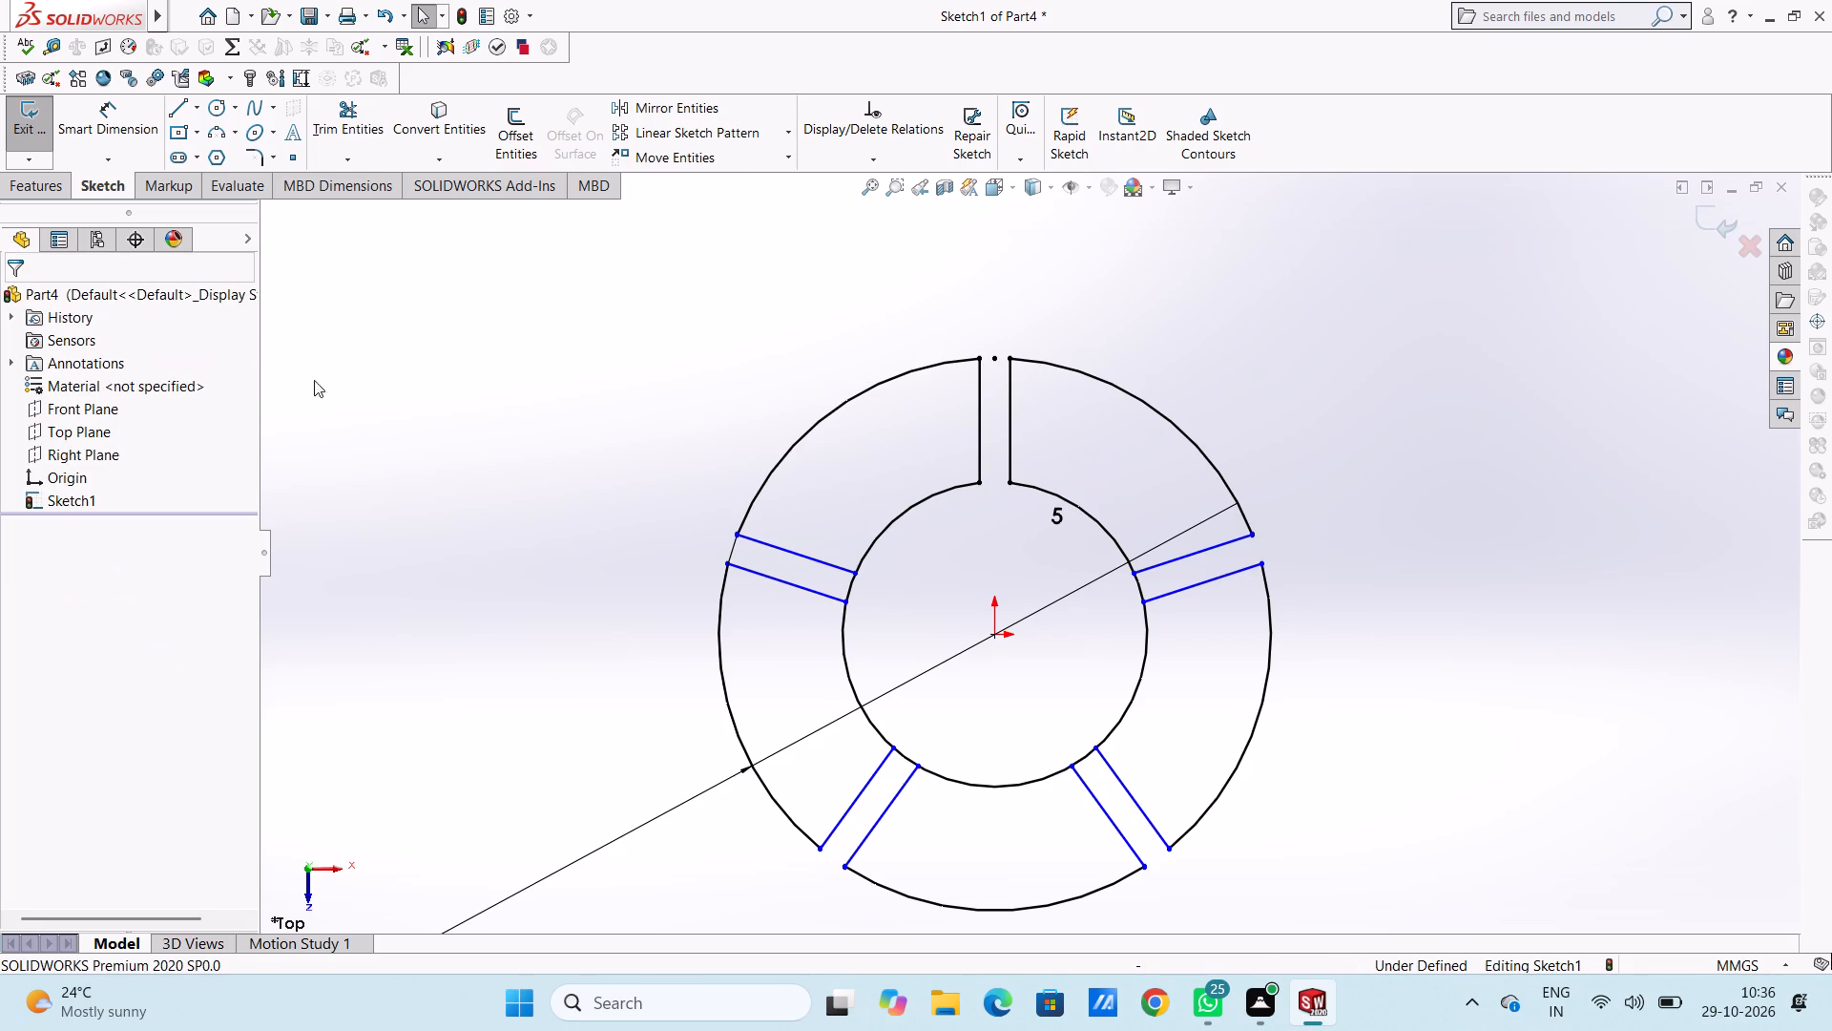
Sketch a circle centred on the origin with a 40 mm radius, passing through the slots' inner ends.
click(215, 114)
click(995, 637)
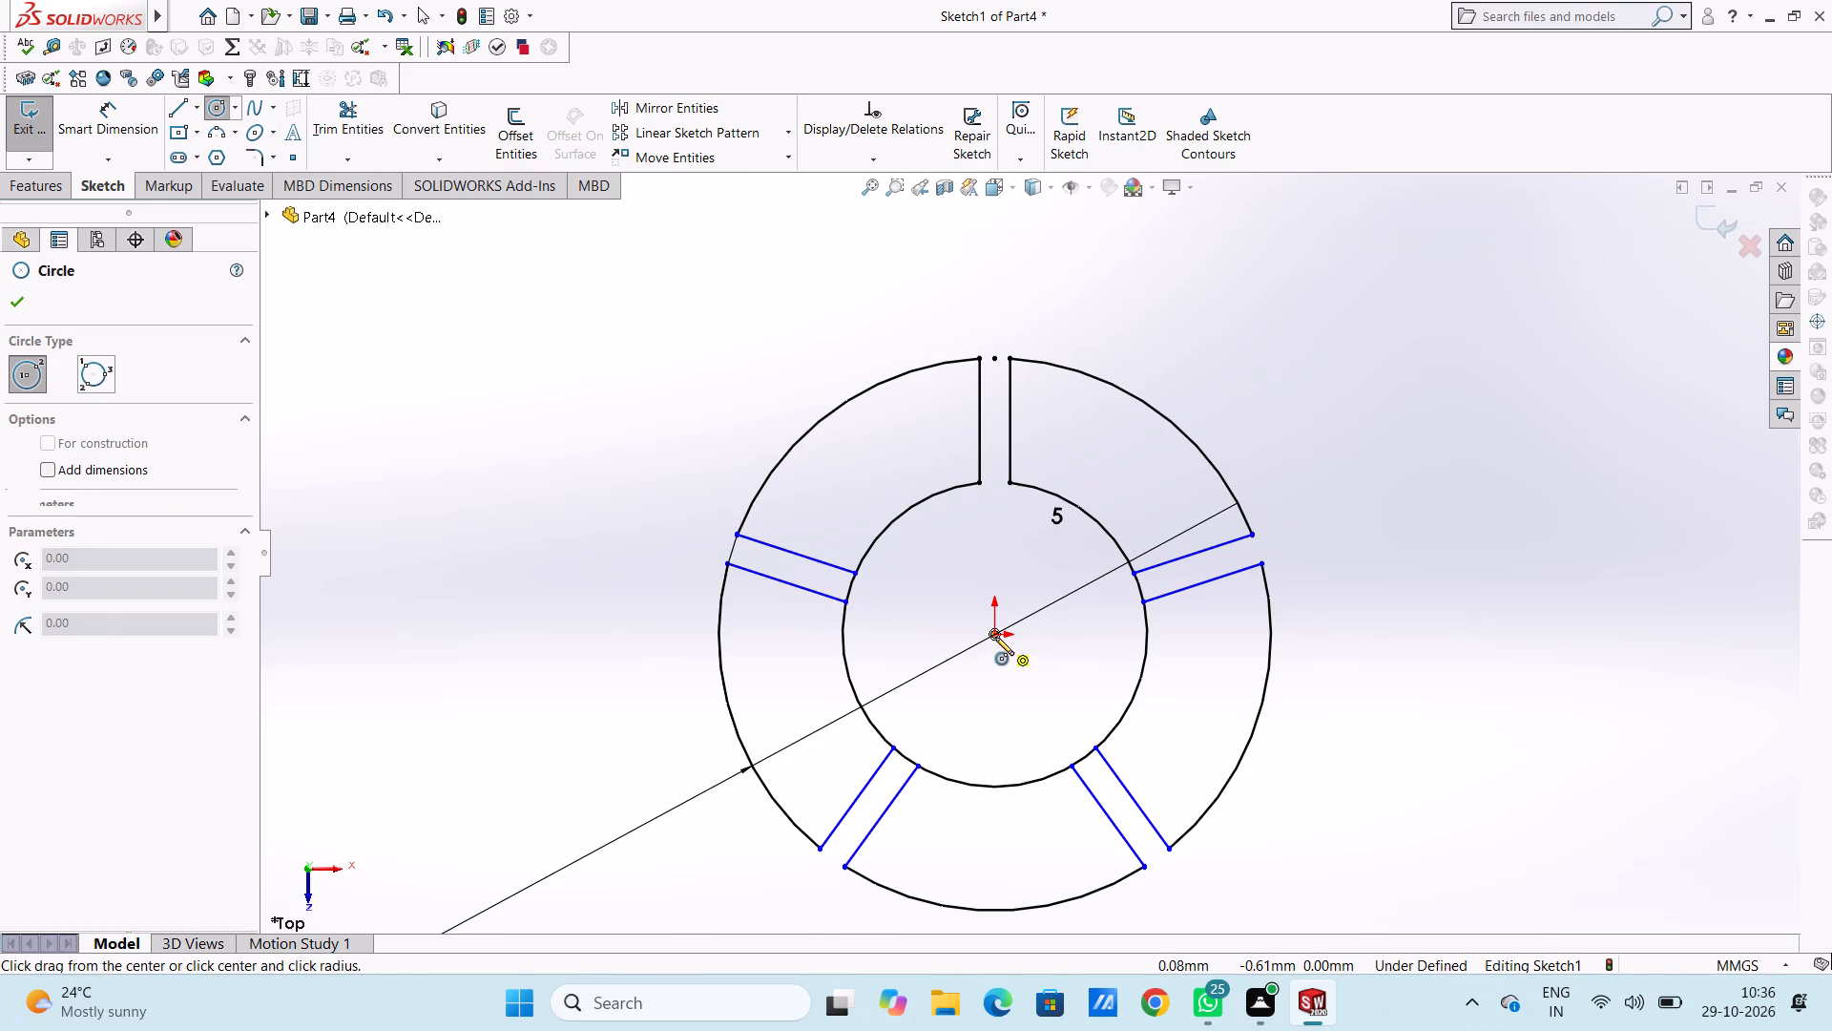
click(893, 516)
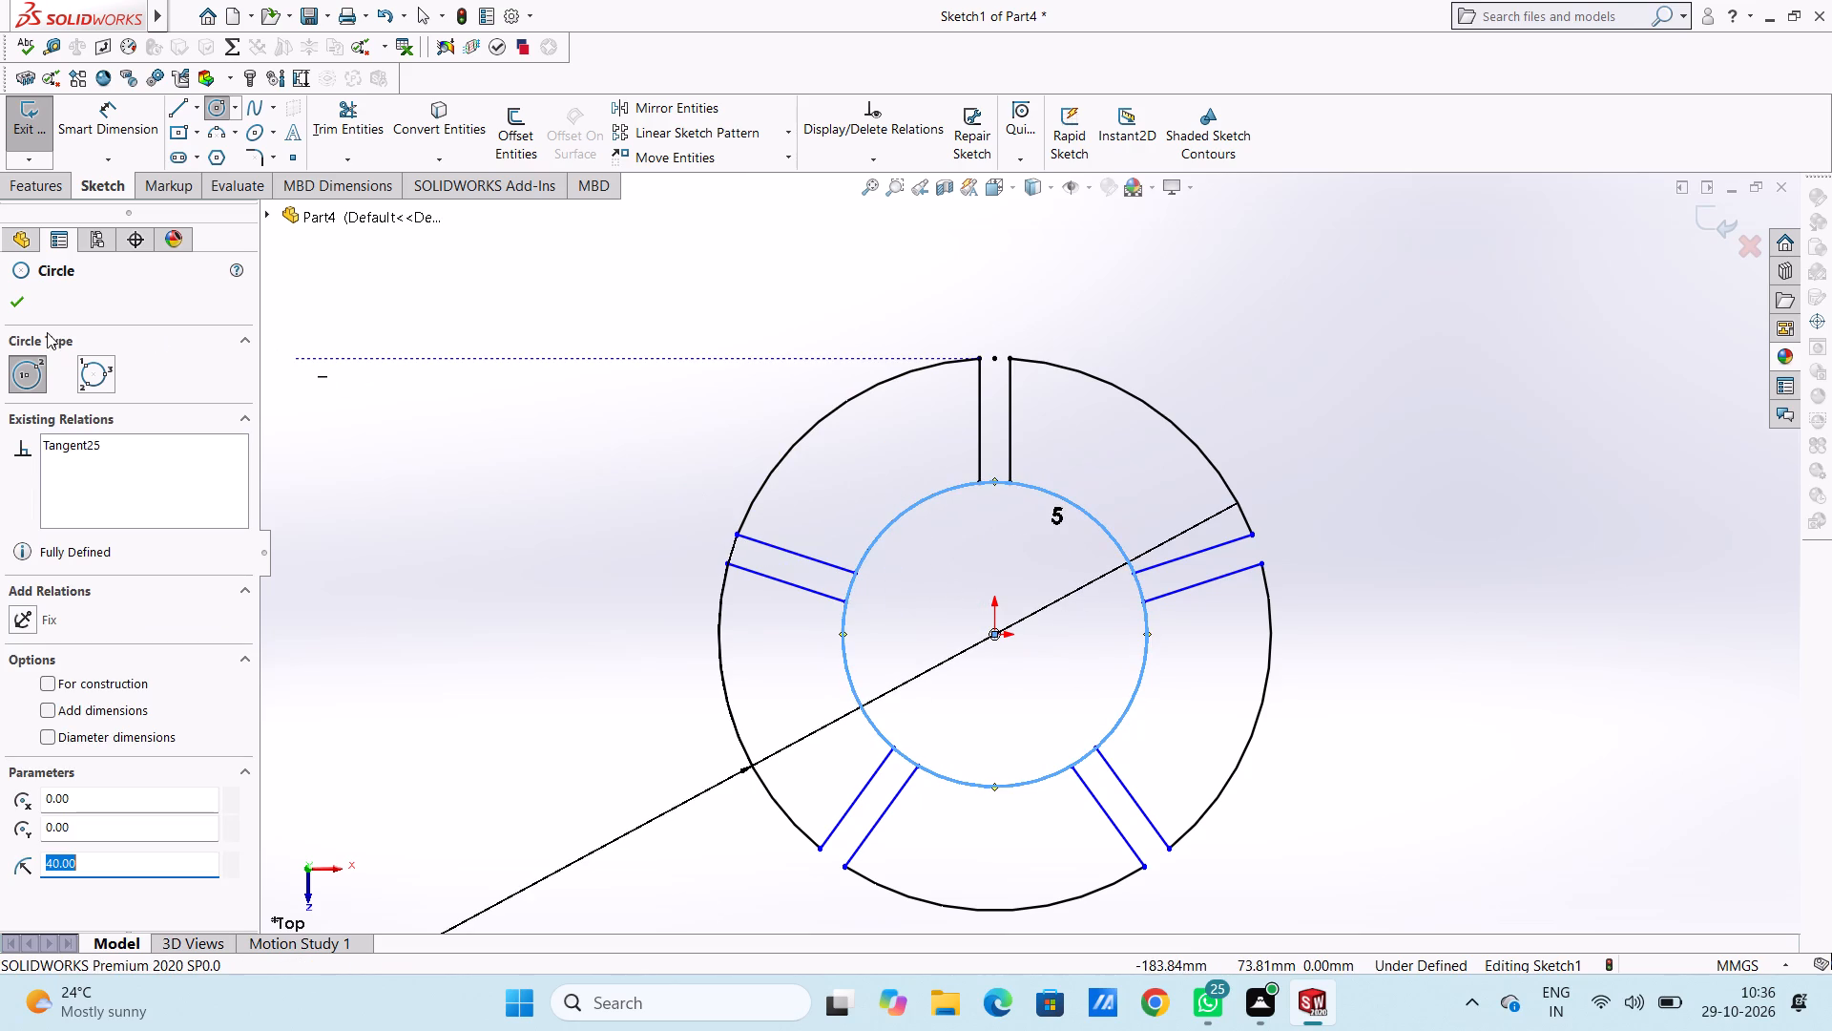
click(19, 308)
click(700, 384)
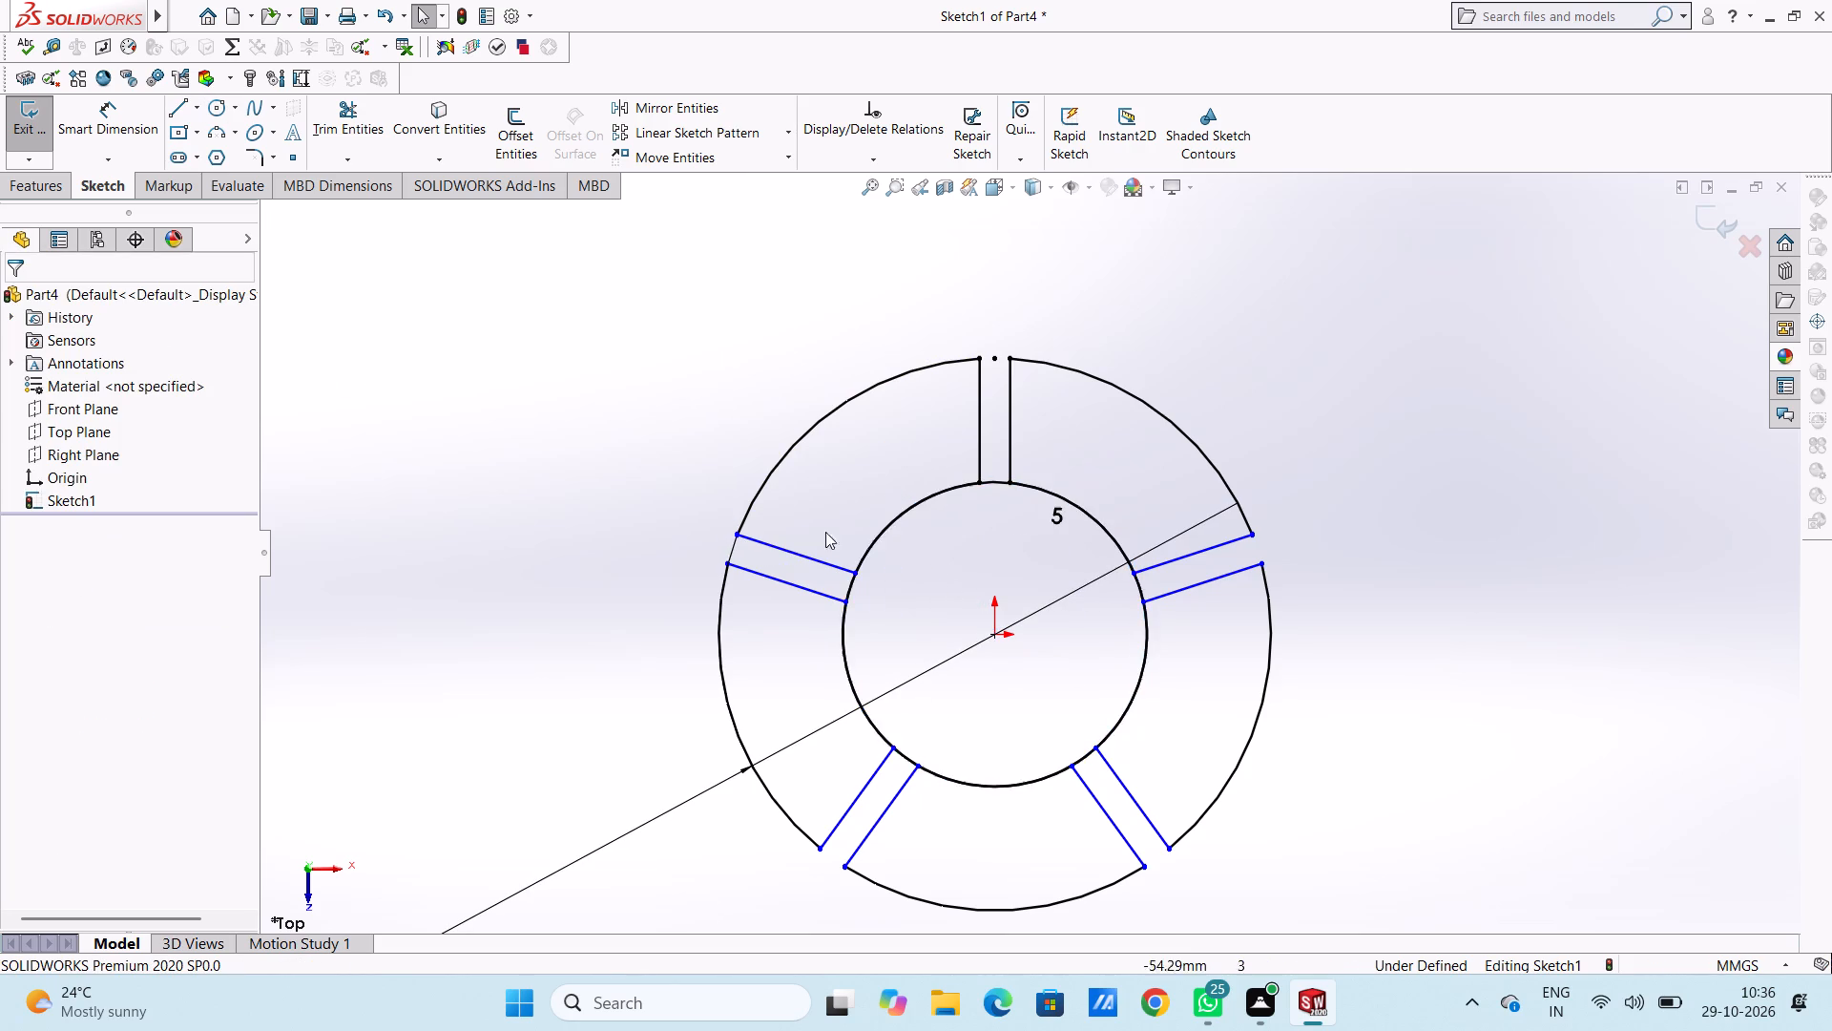
Dimension the vertical distance from the origin to the inner endpoint of the upper-left slot's upper line, keeping the proposed value.
scroll(928, 587, up, 4)
scroll(1088, 759, down, 1)
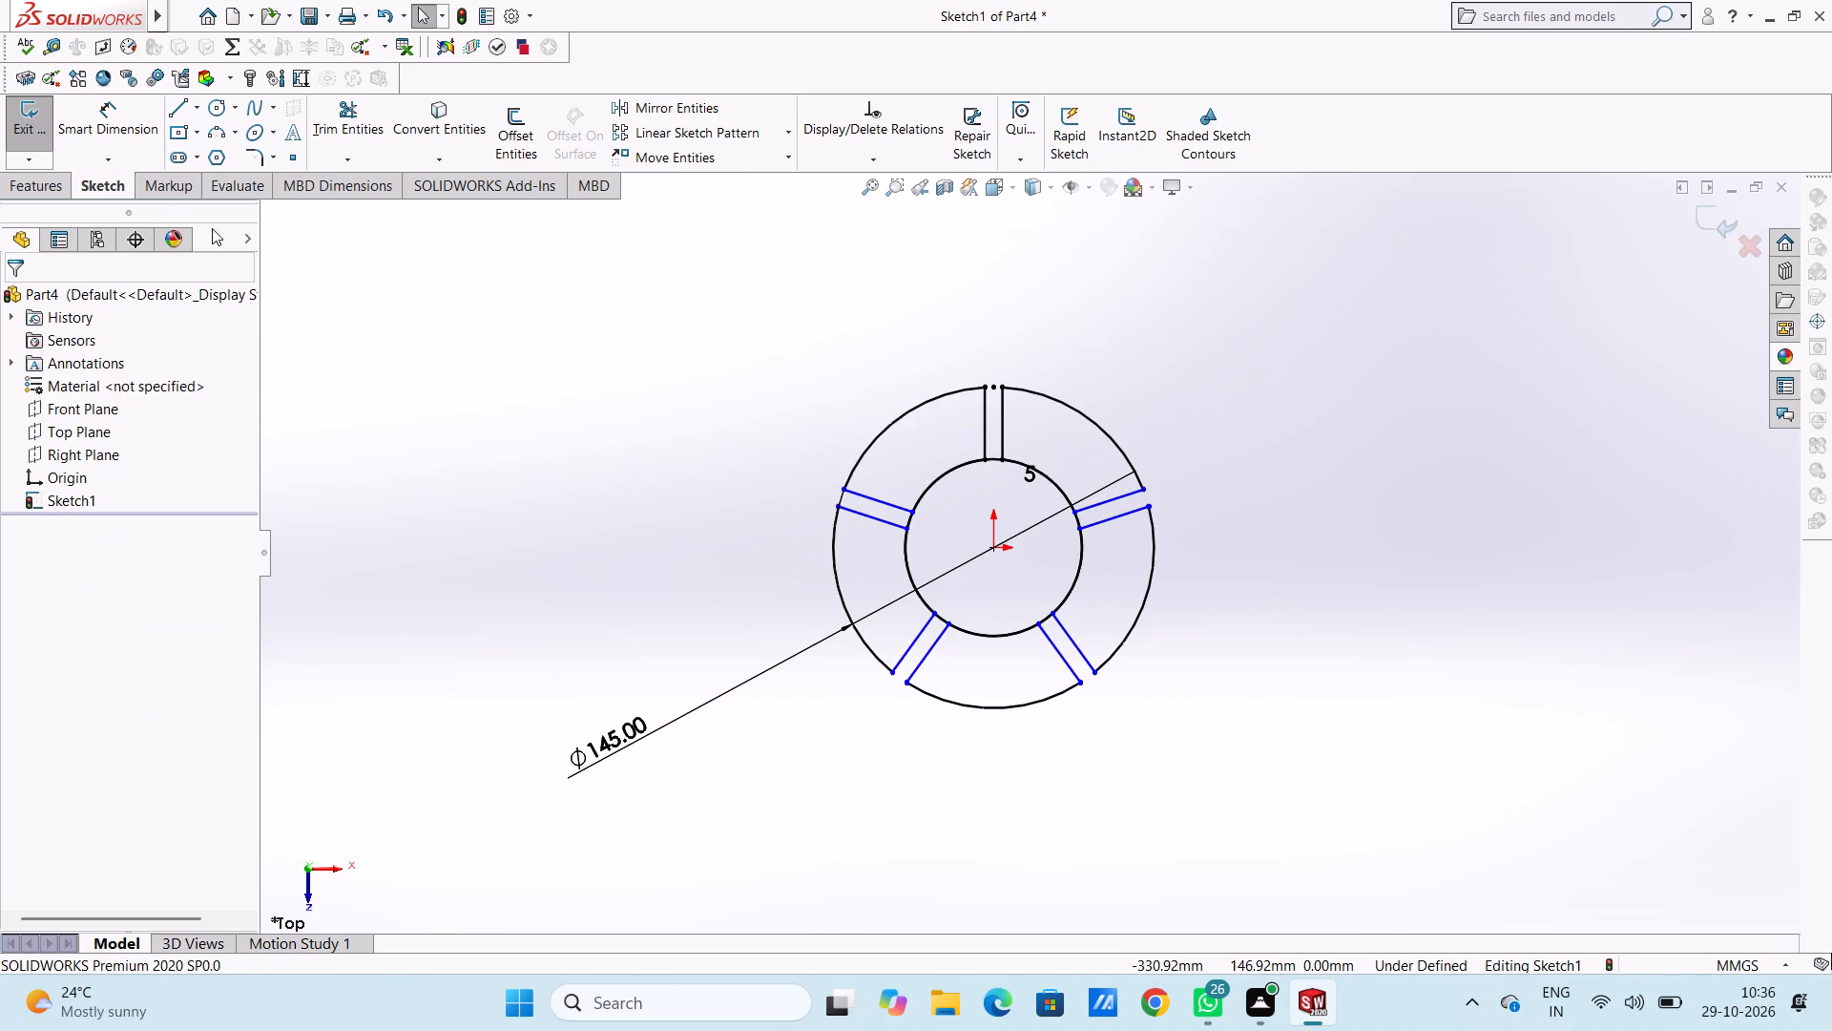
click(108, 124)
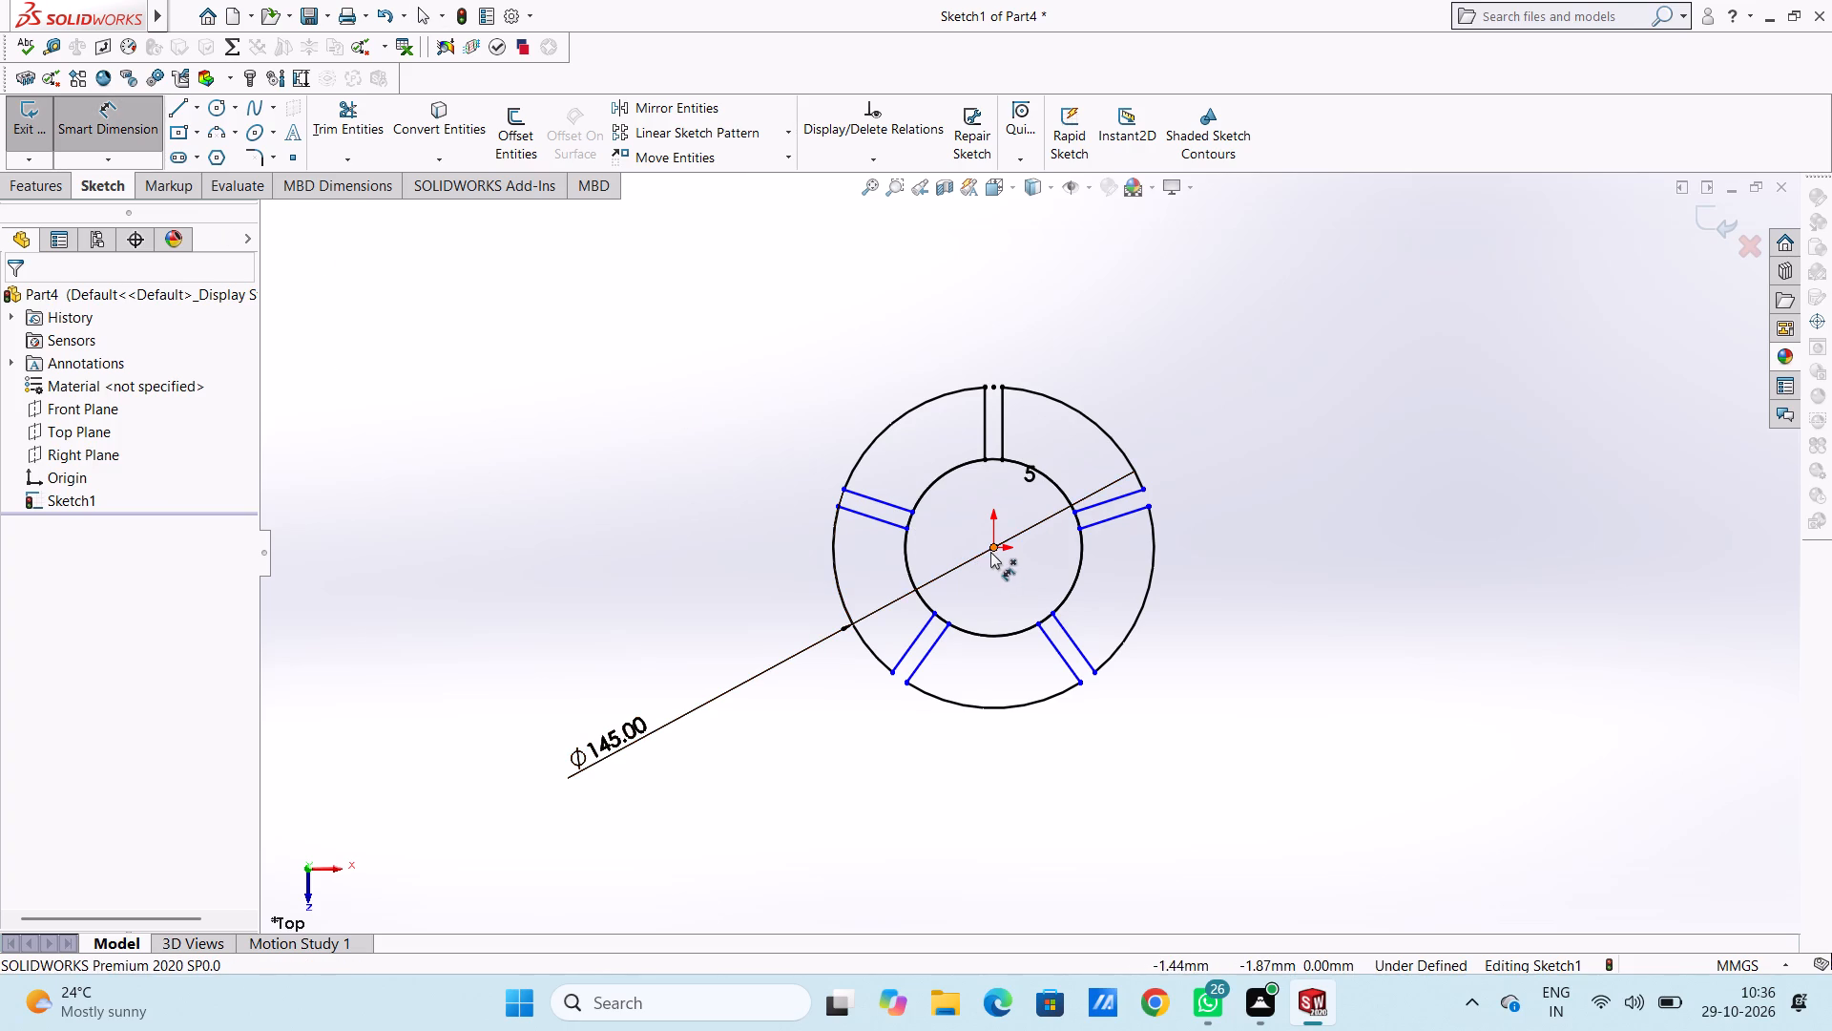
click(990, 552)
click(915, 512)
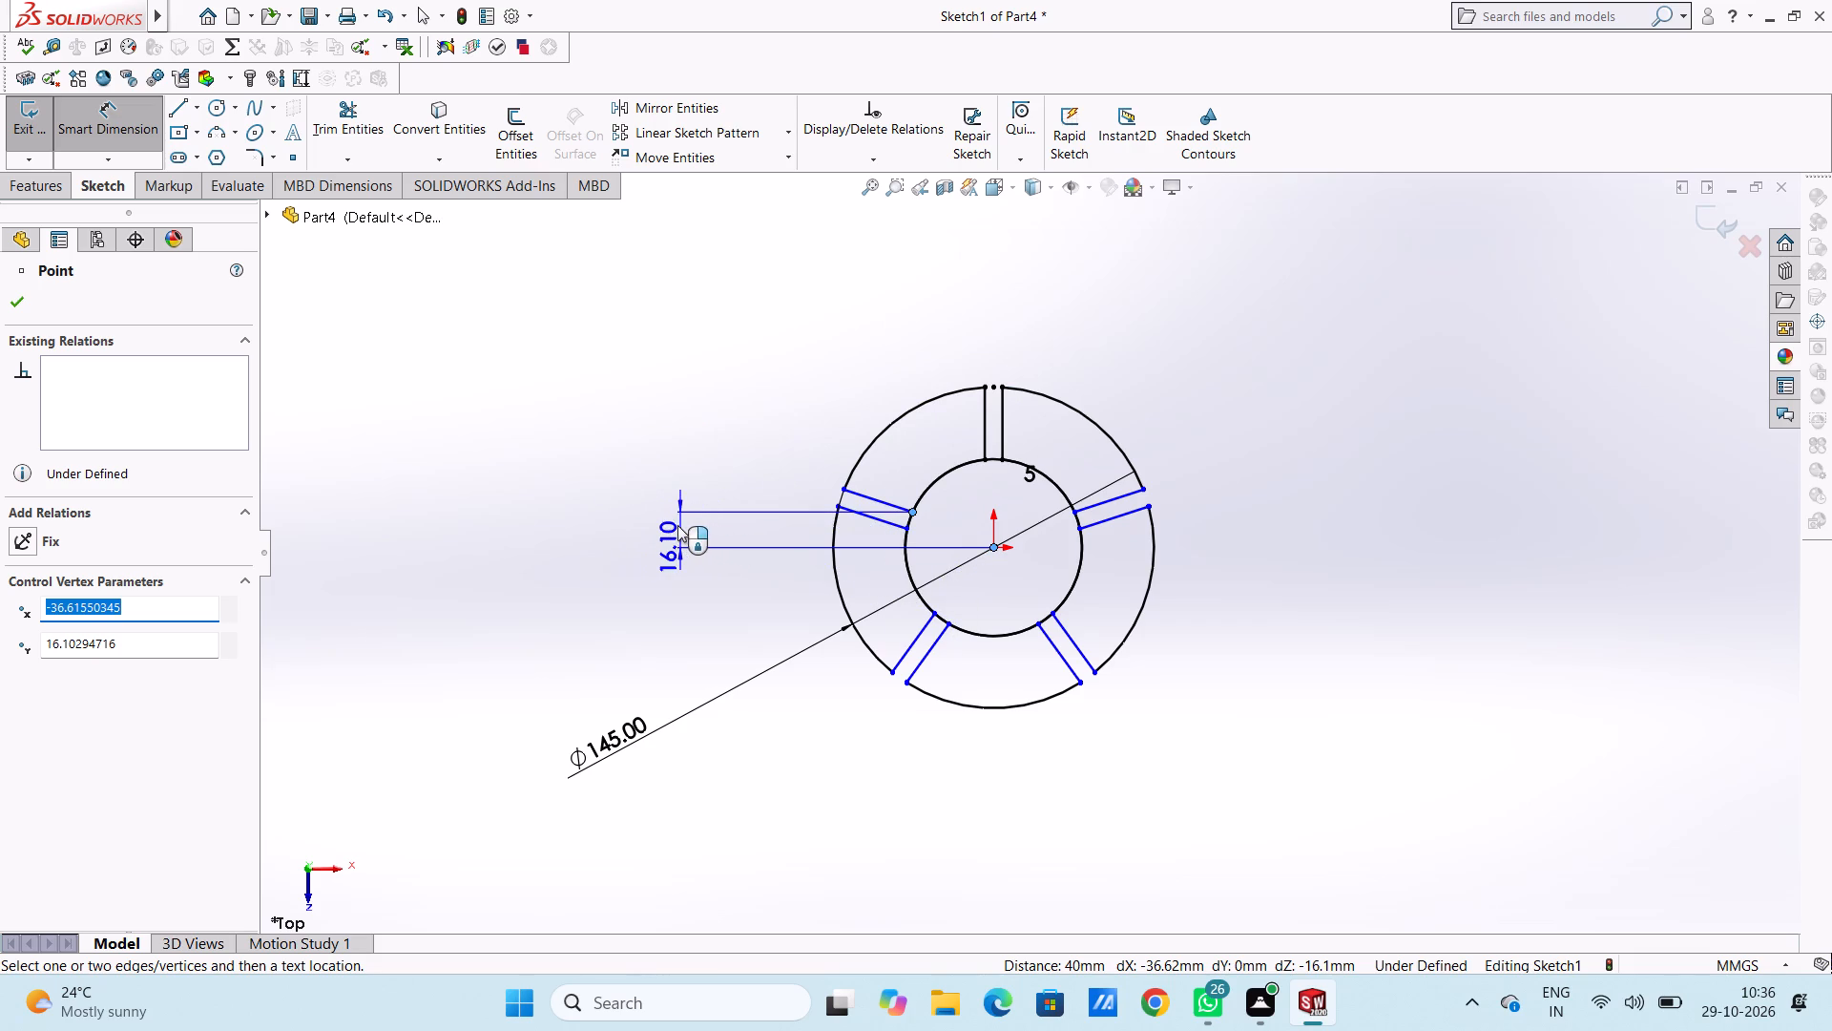
click(655, 522)
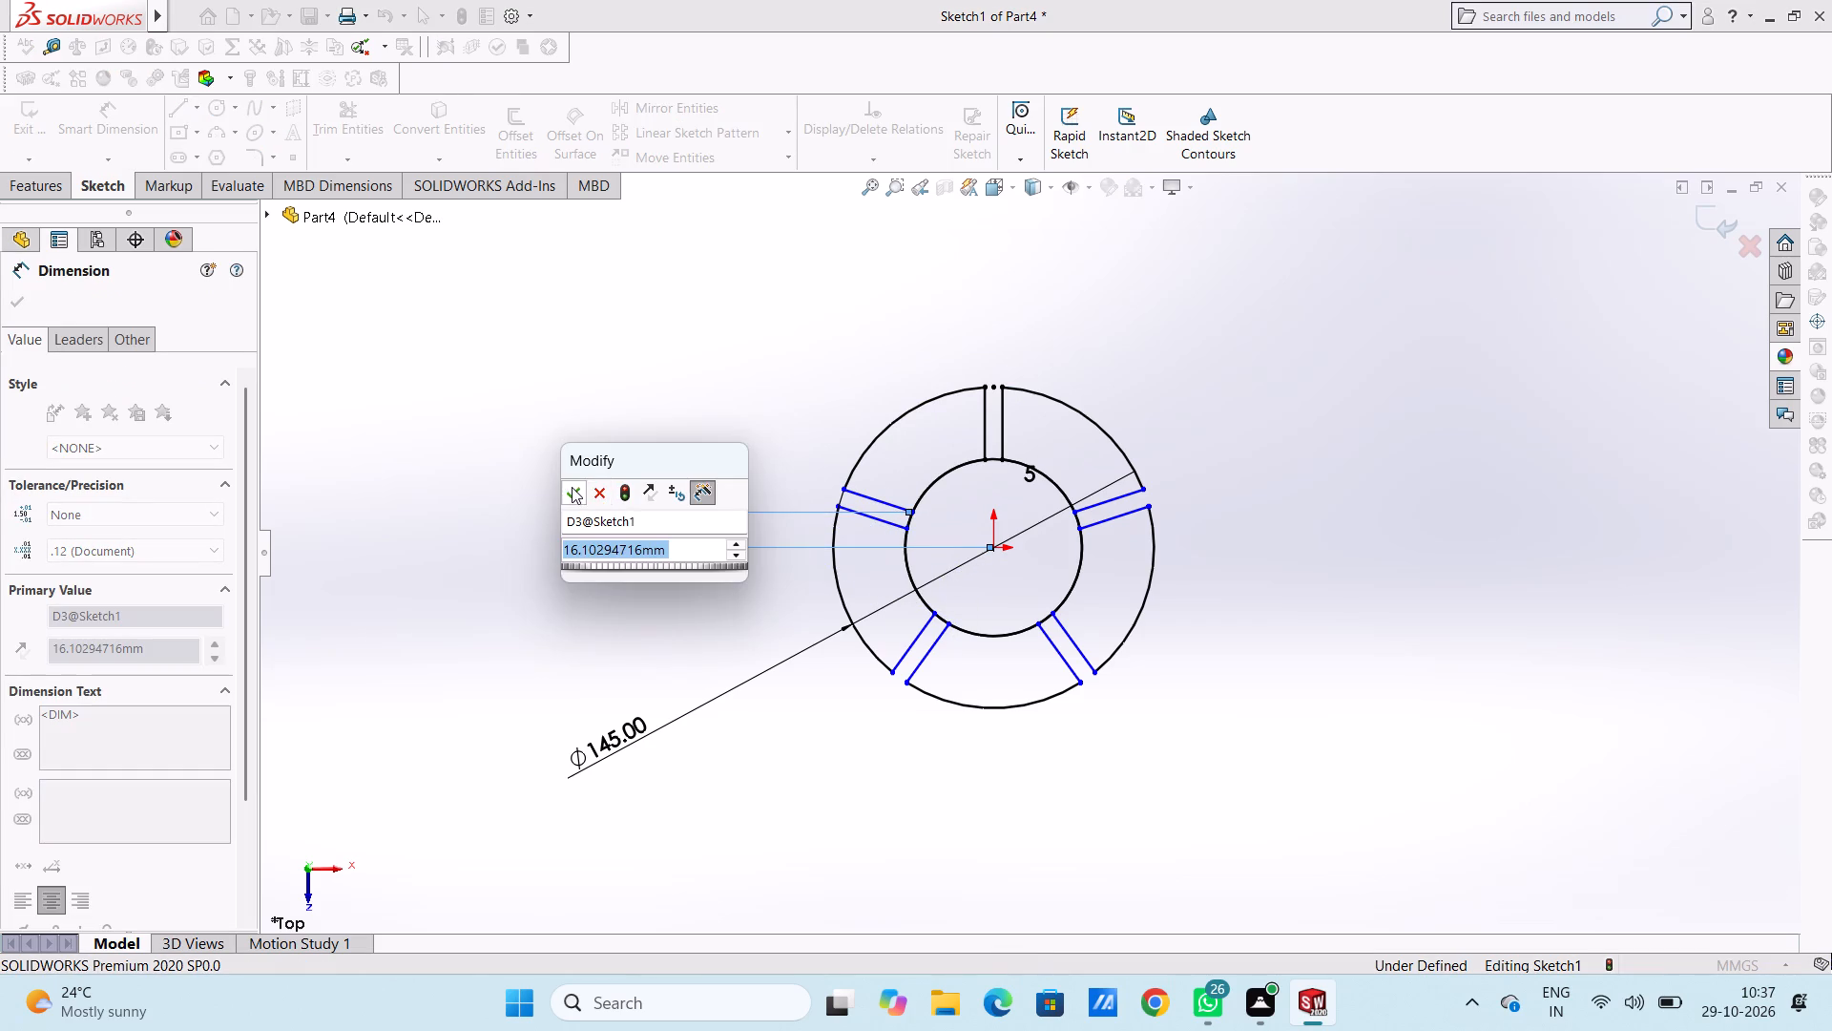
click(572, 486)
click(570, 445)
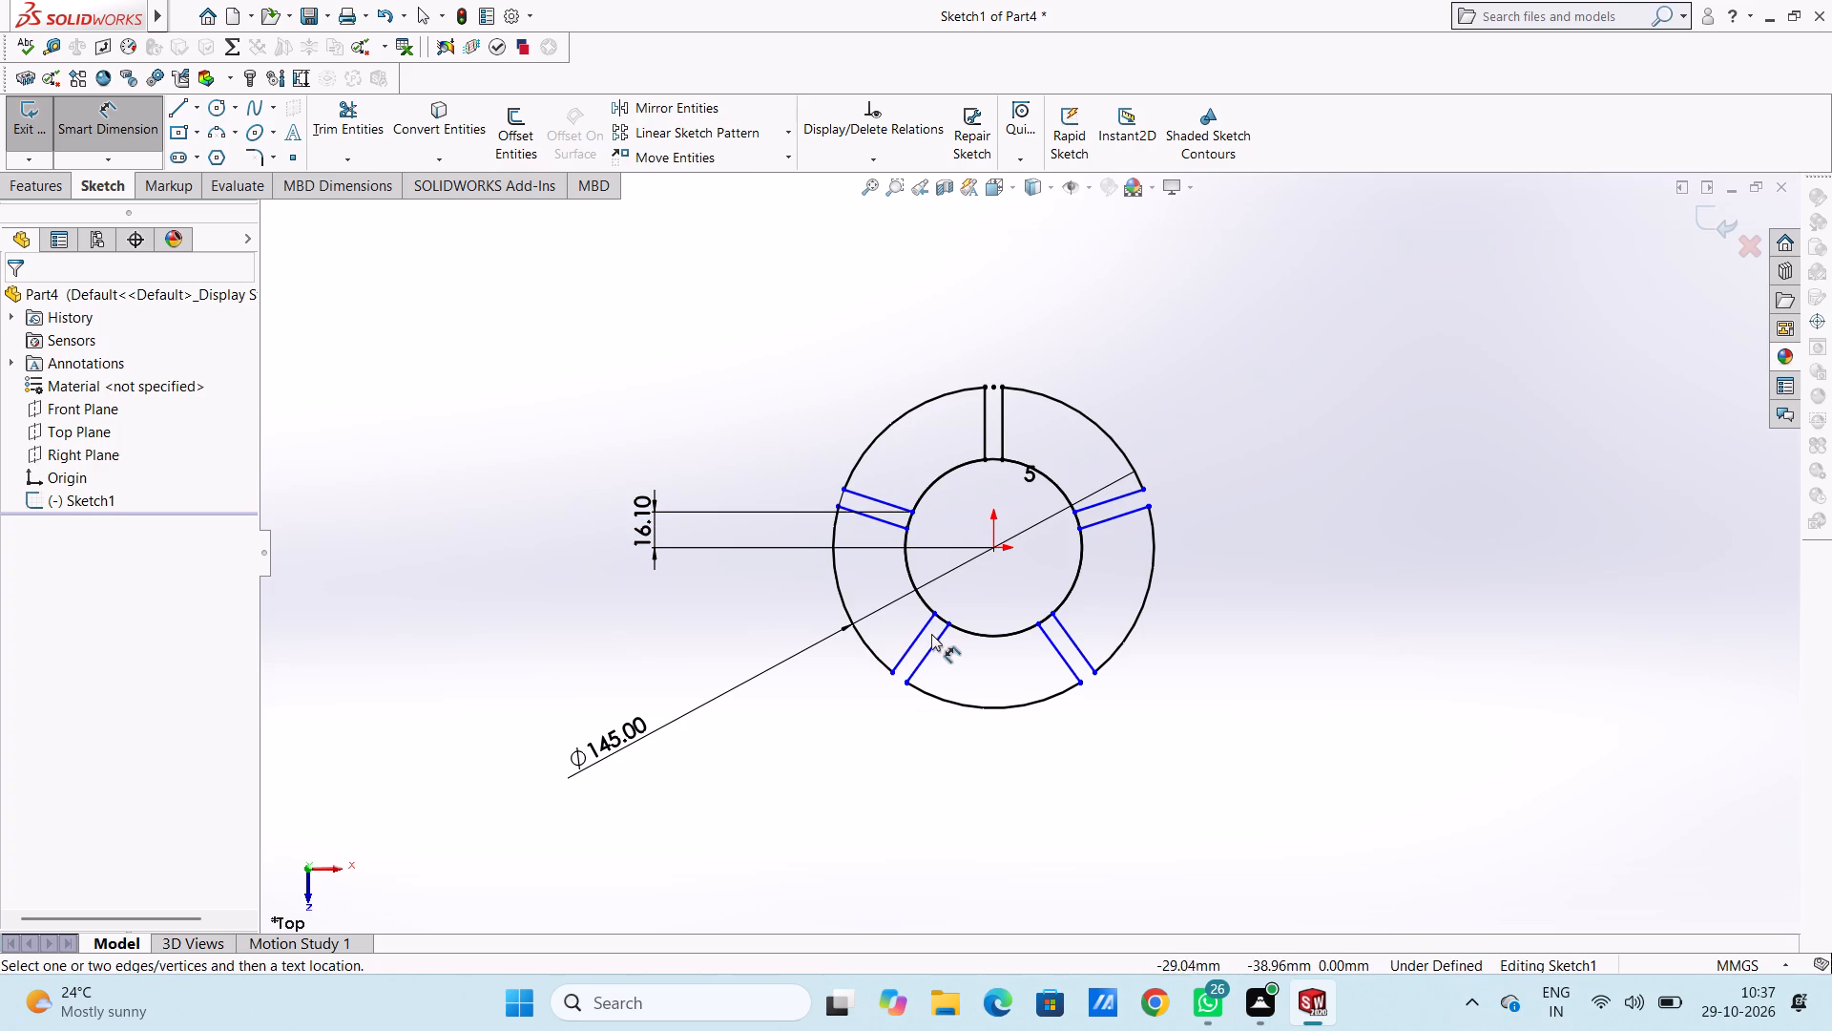
scroll(933, 634, down, 1)
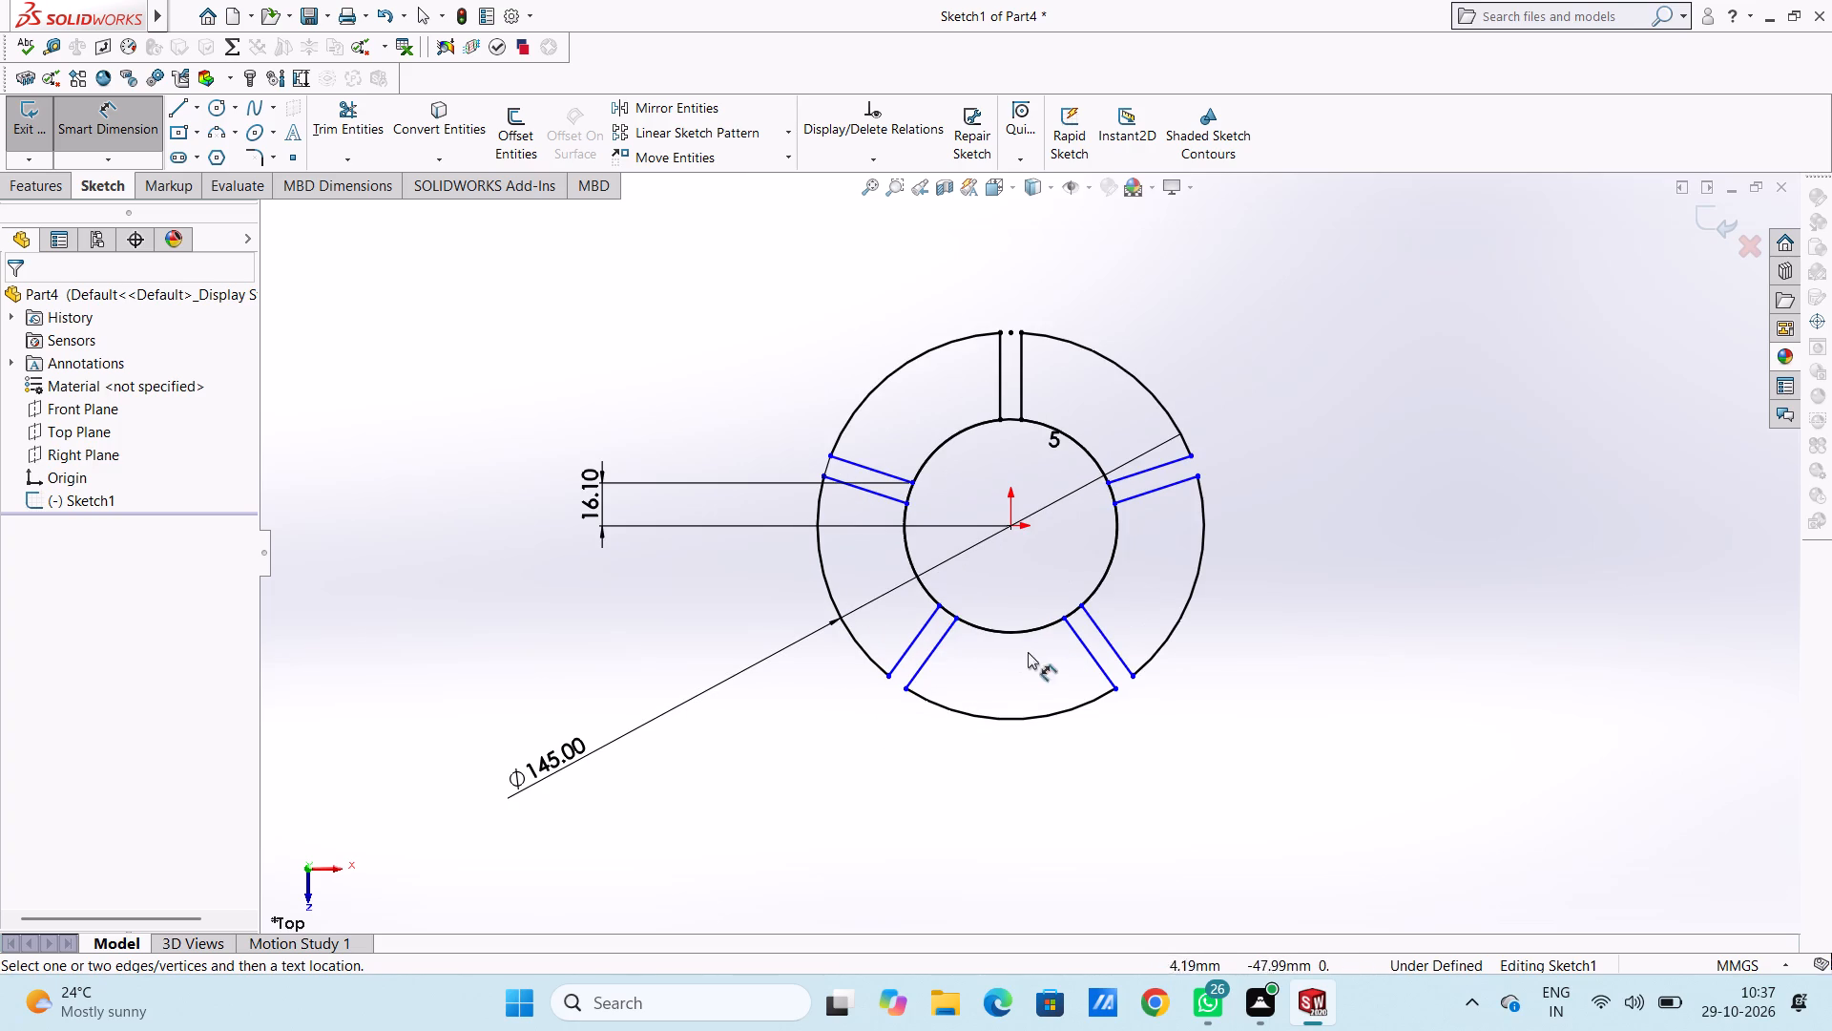
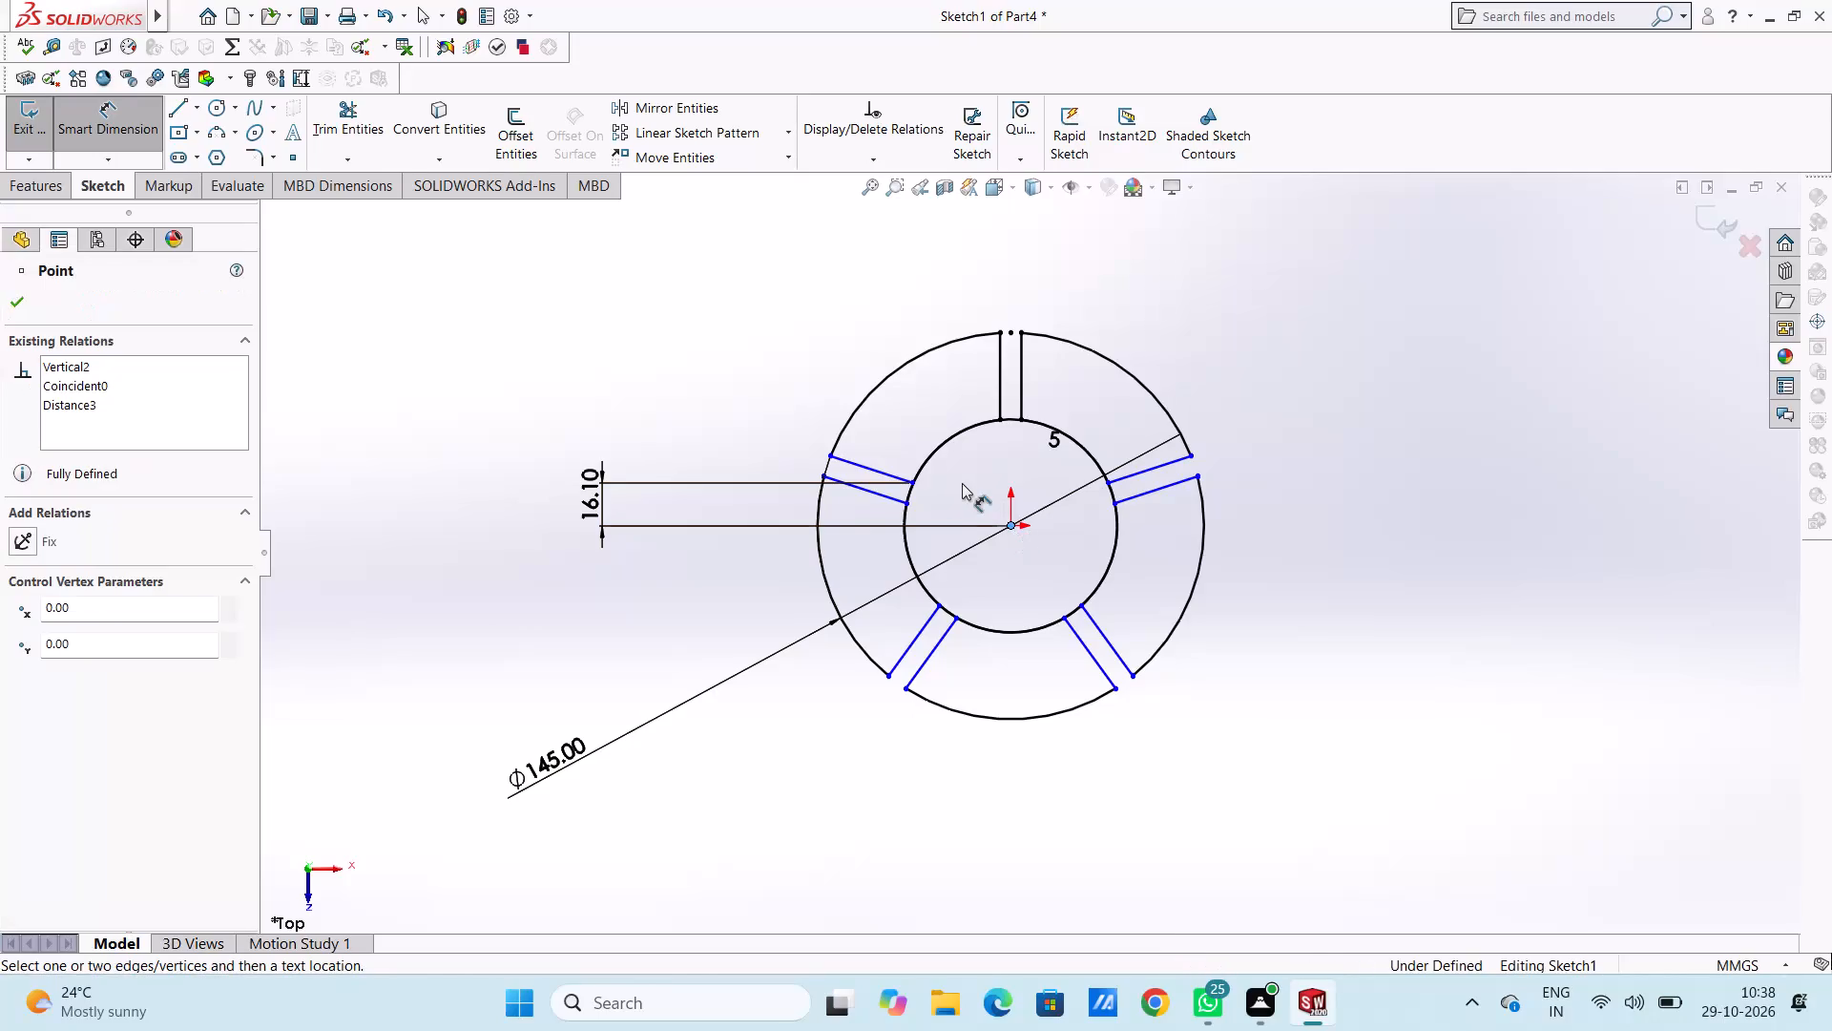
Dimension the horizontal distance from the origin to the inner endpoint of the upper-left slot's upper line, keeping the proposed value.
click(914, 481)
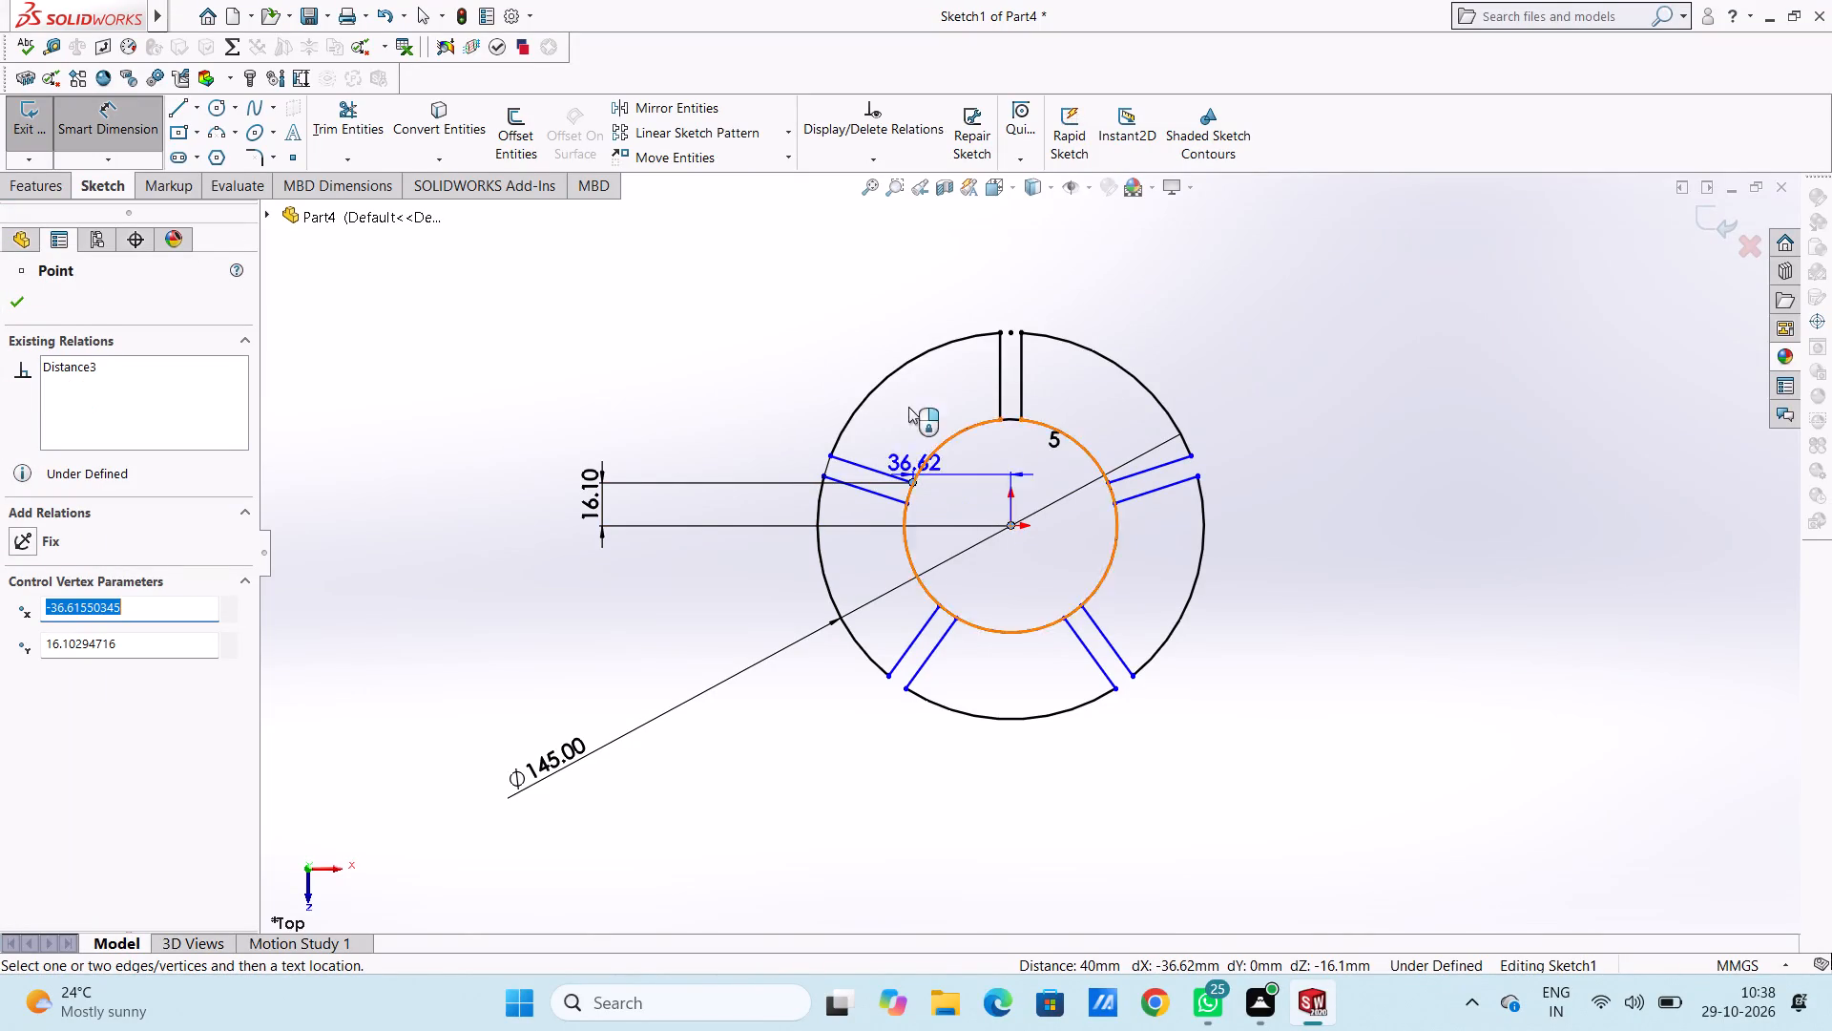
click(924, 273)
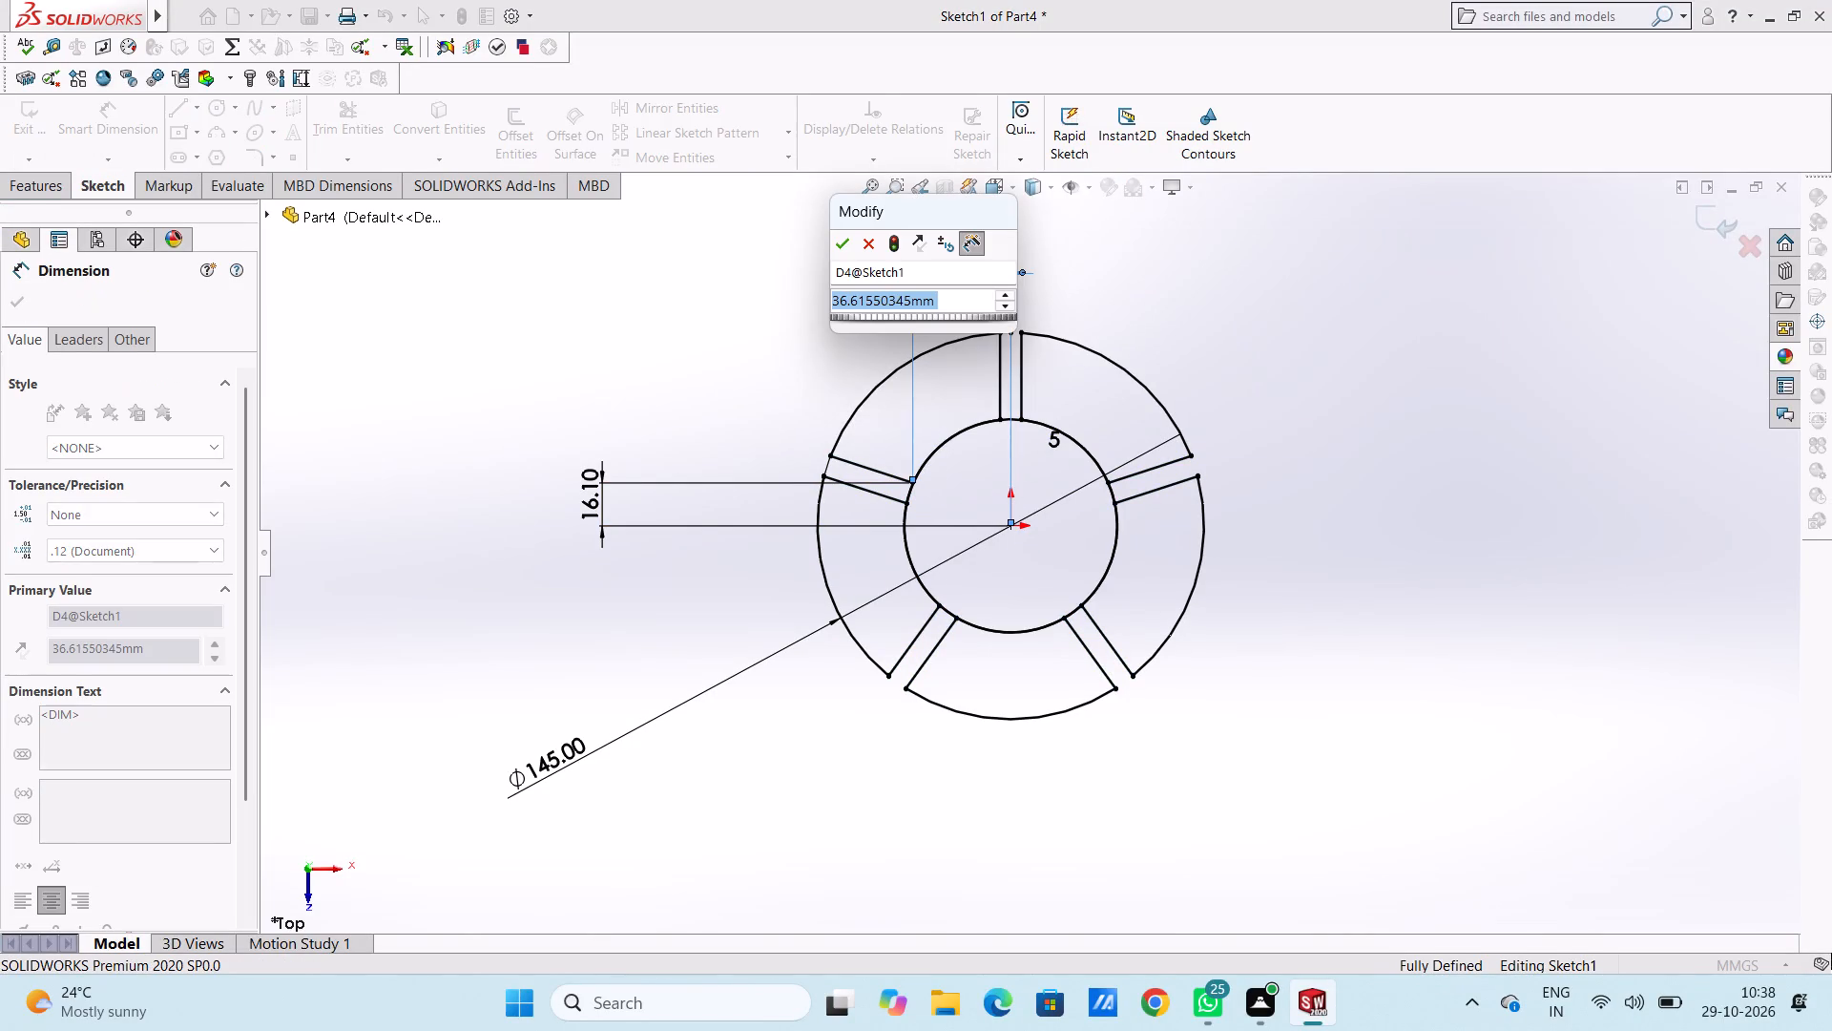
click(839, 256)
click(842, 240)
click(826, 280)
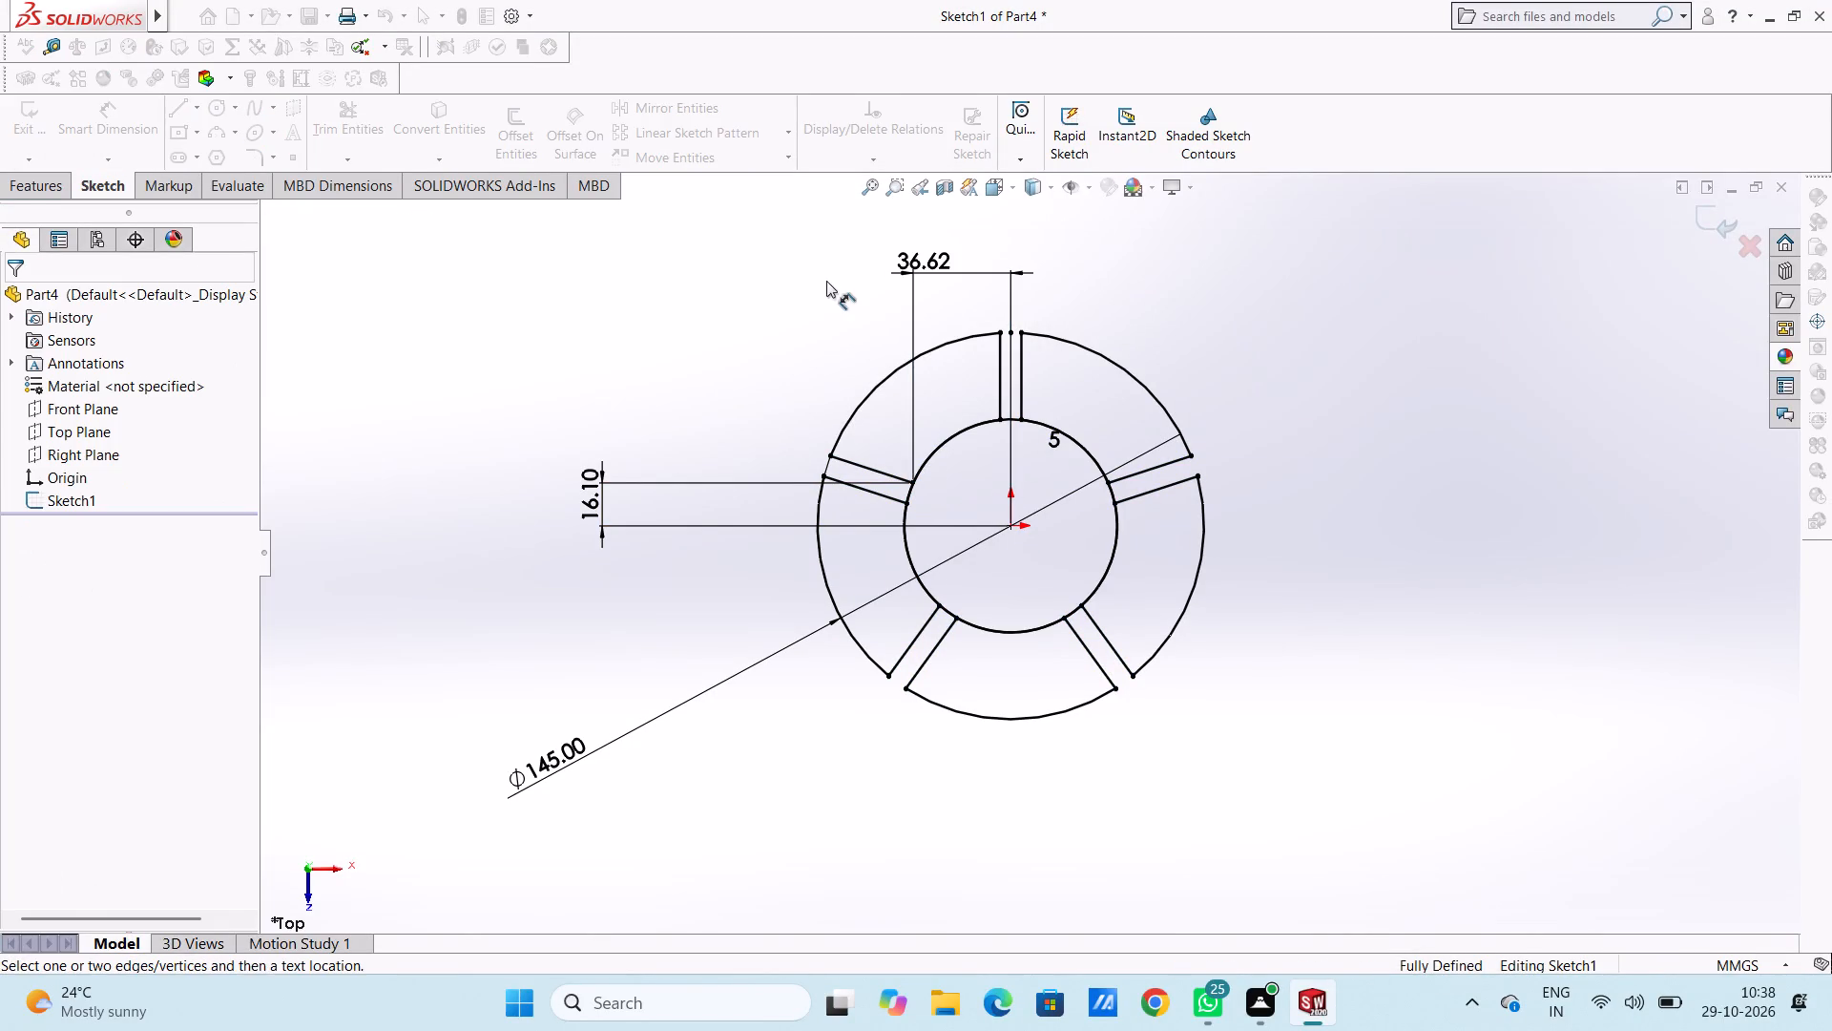
scroll(991, 747, down, 1)
scroll(1056, 707, up, 2)
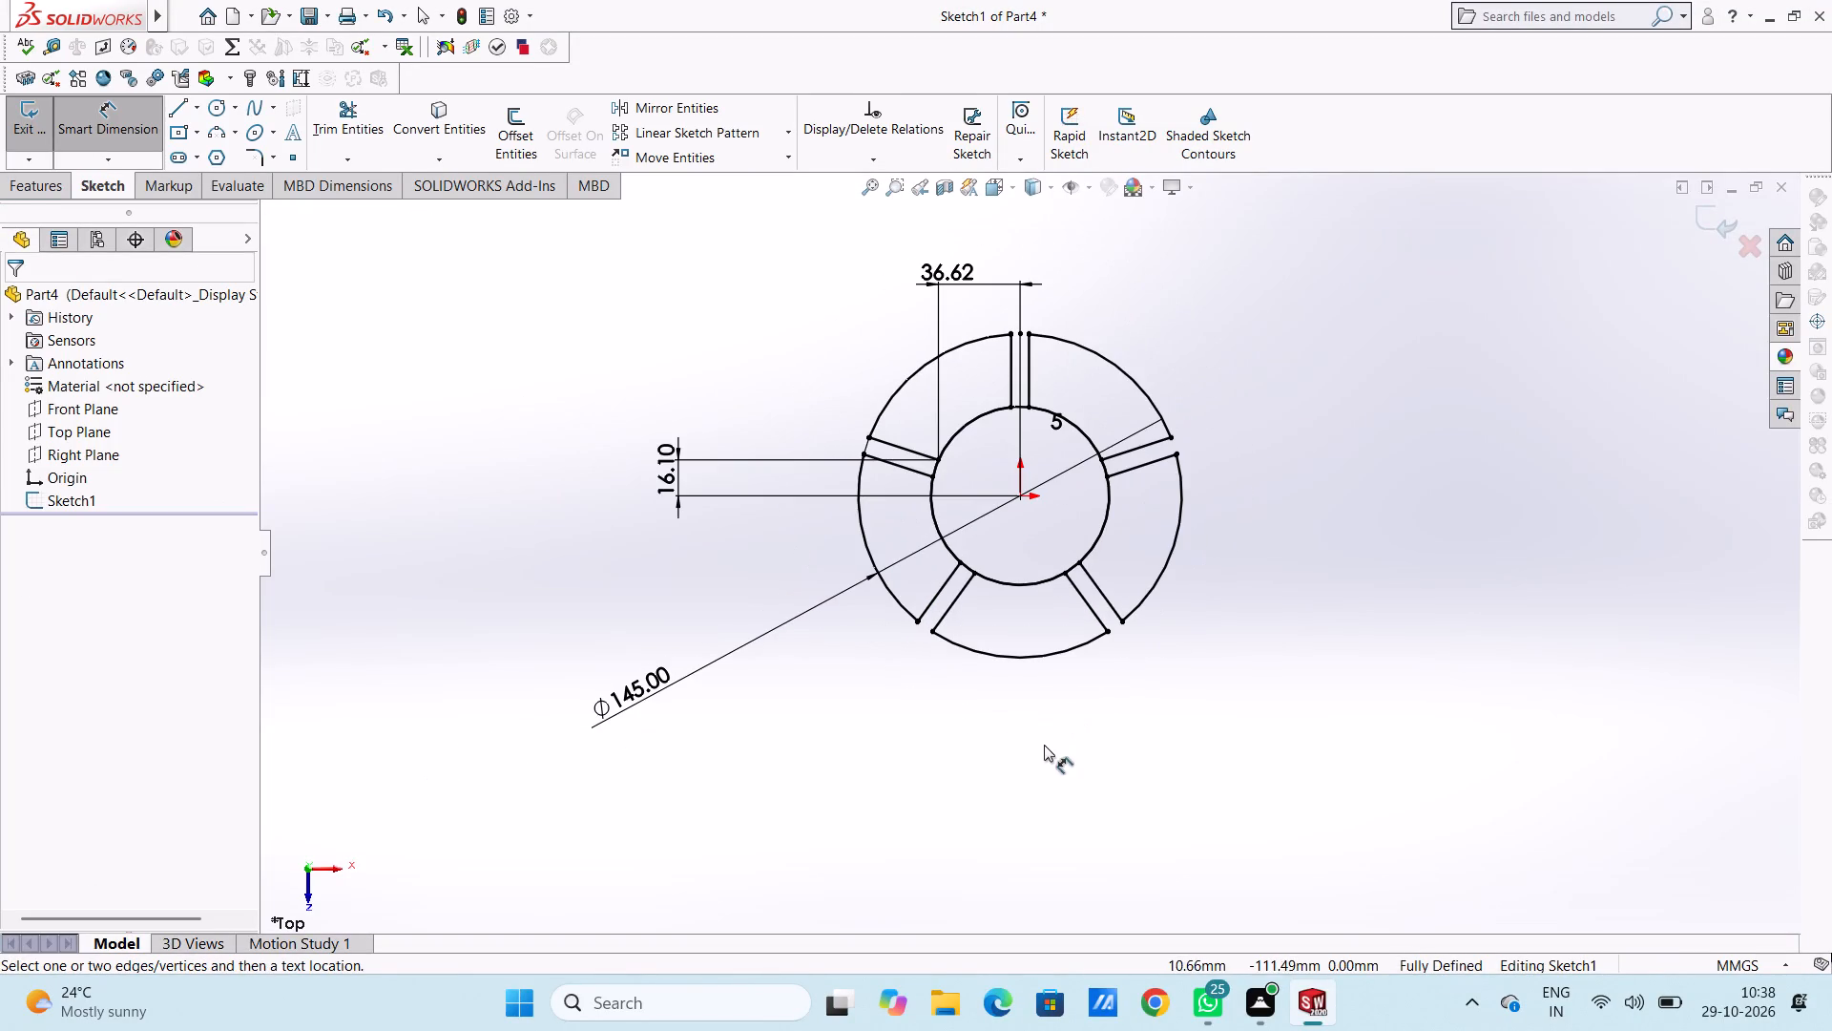
middle_drag(1044, 745, 1040, 698)
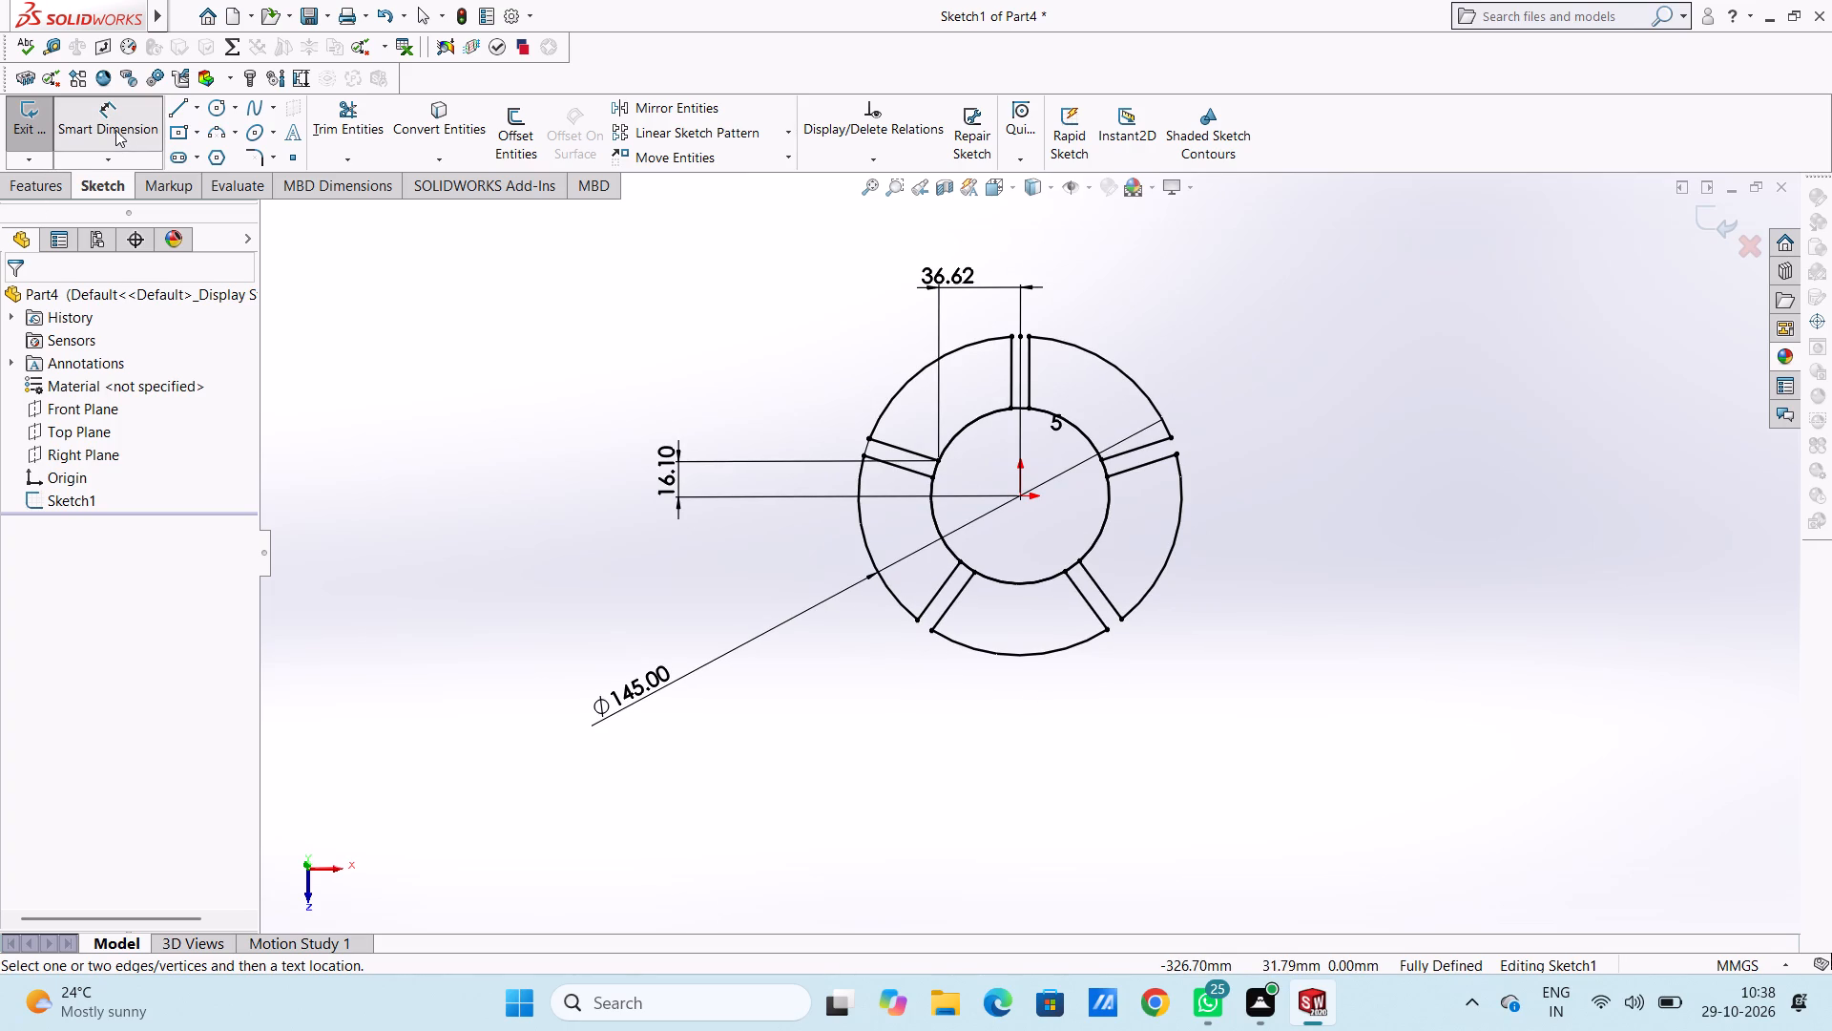
click(115, 129)
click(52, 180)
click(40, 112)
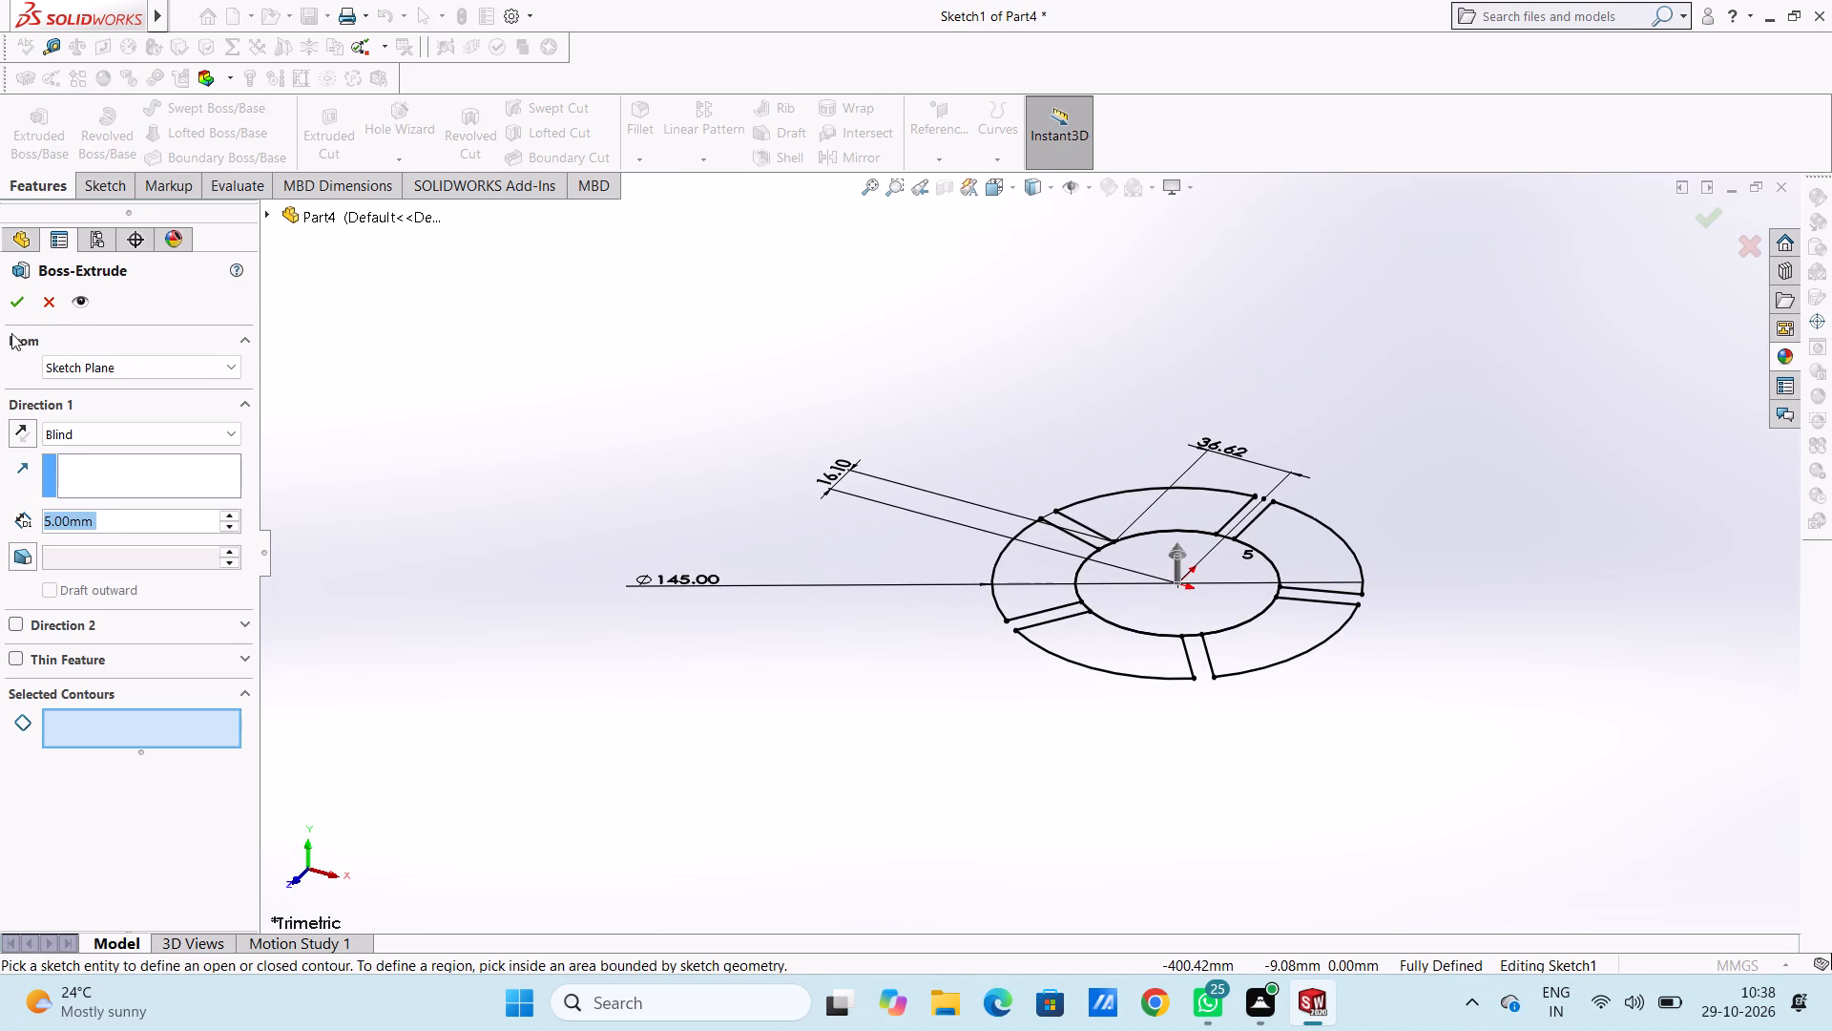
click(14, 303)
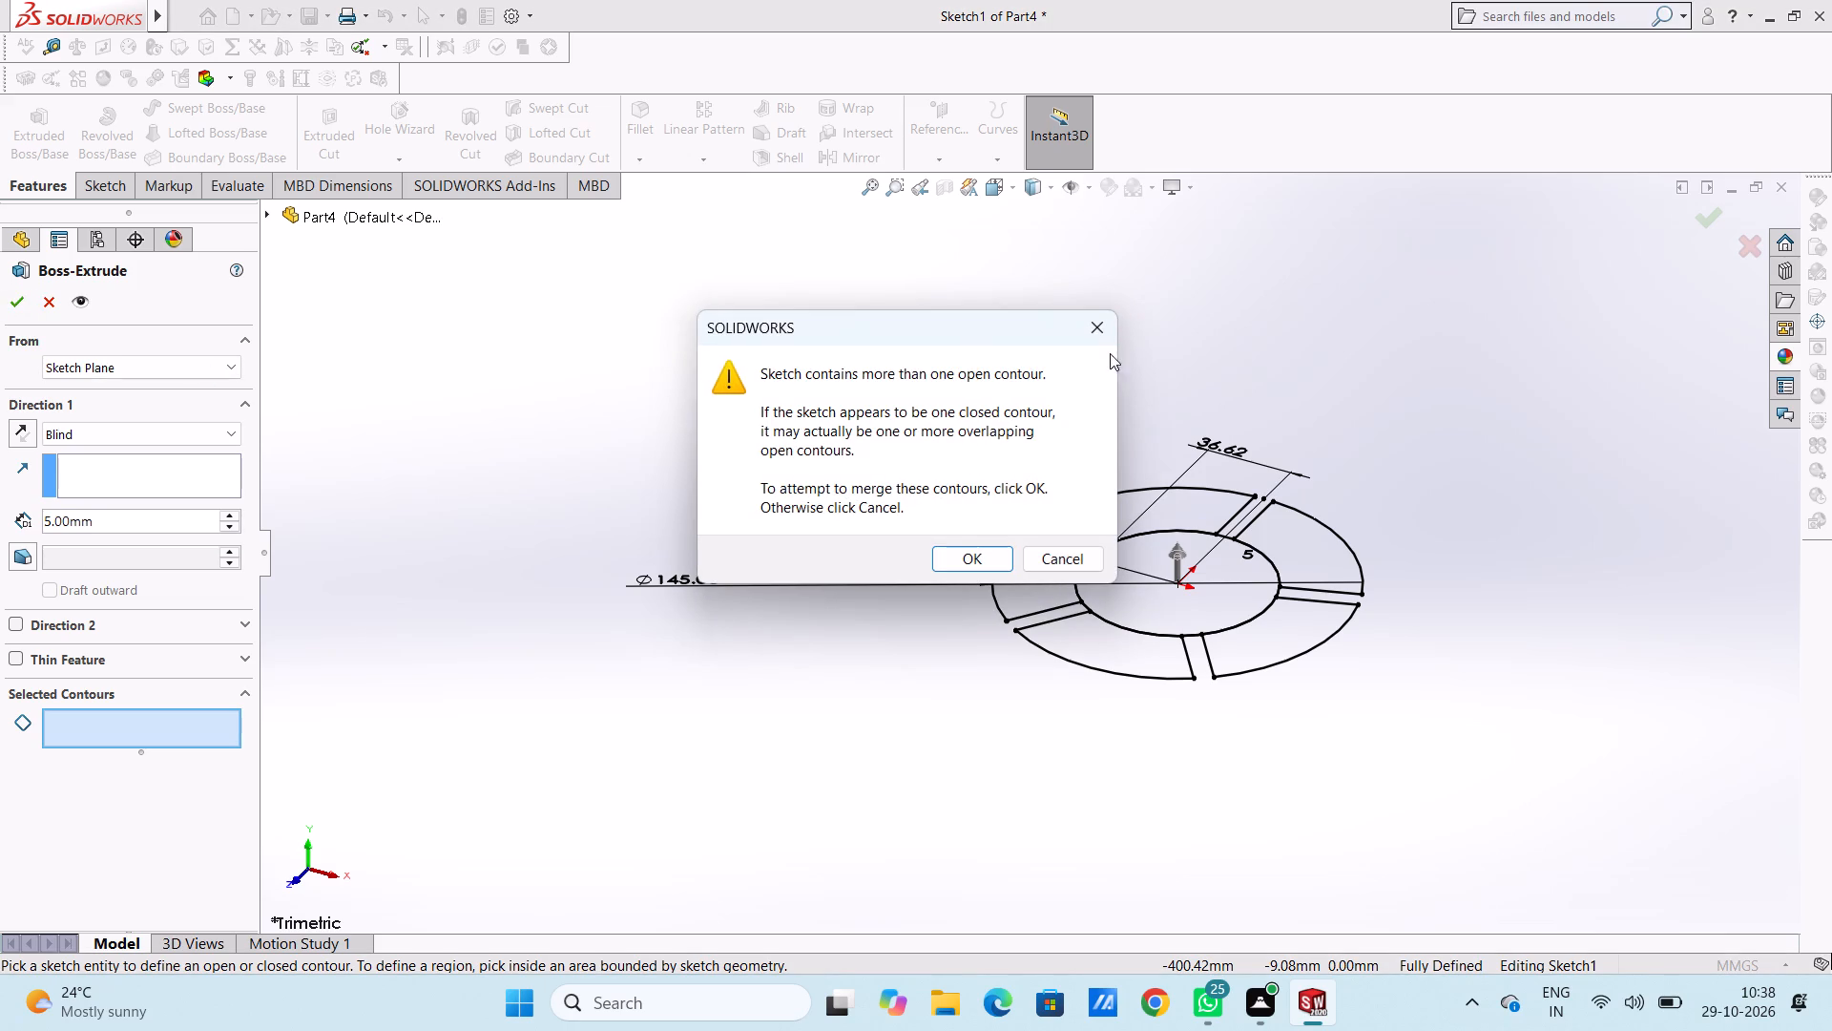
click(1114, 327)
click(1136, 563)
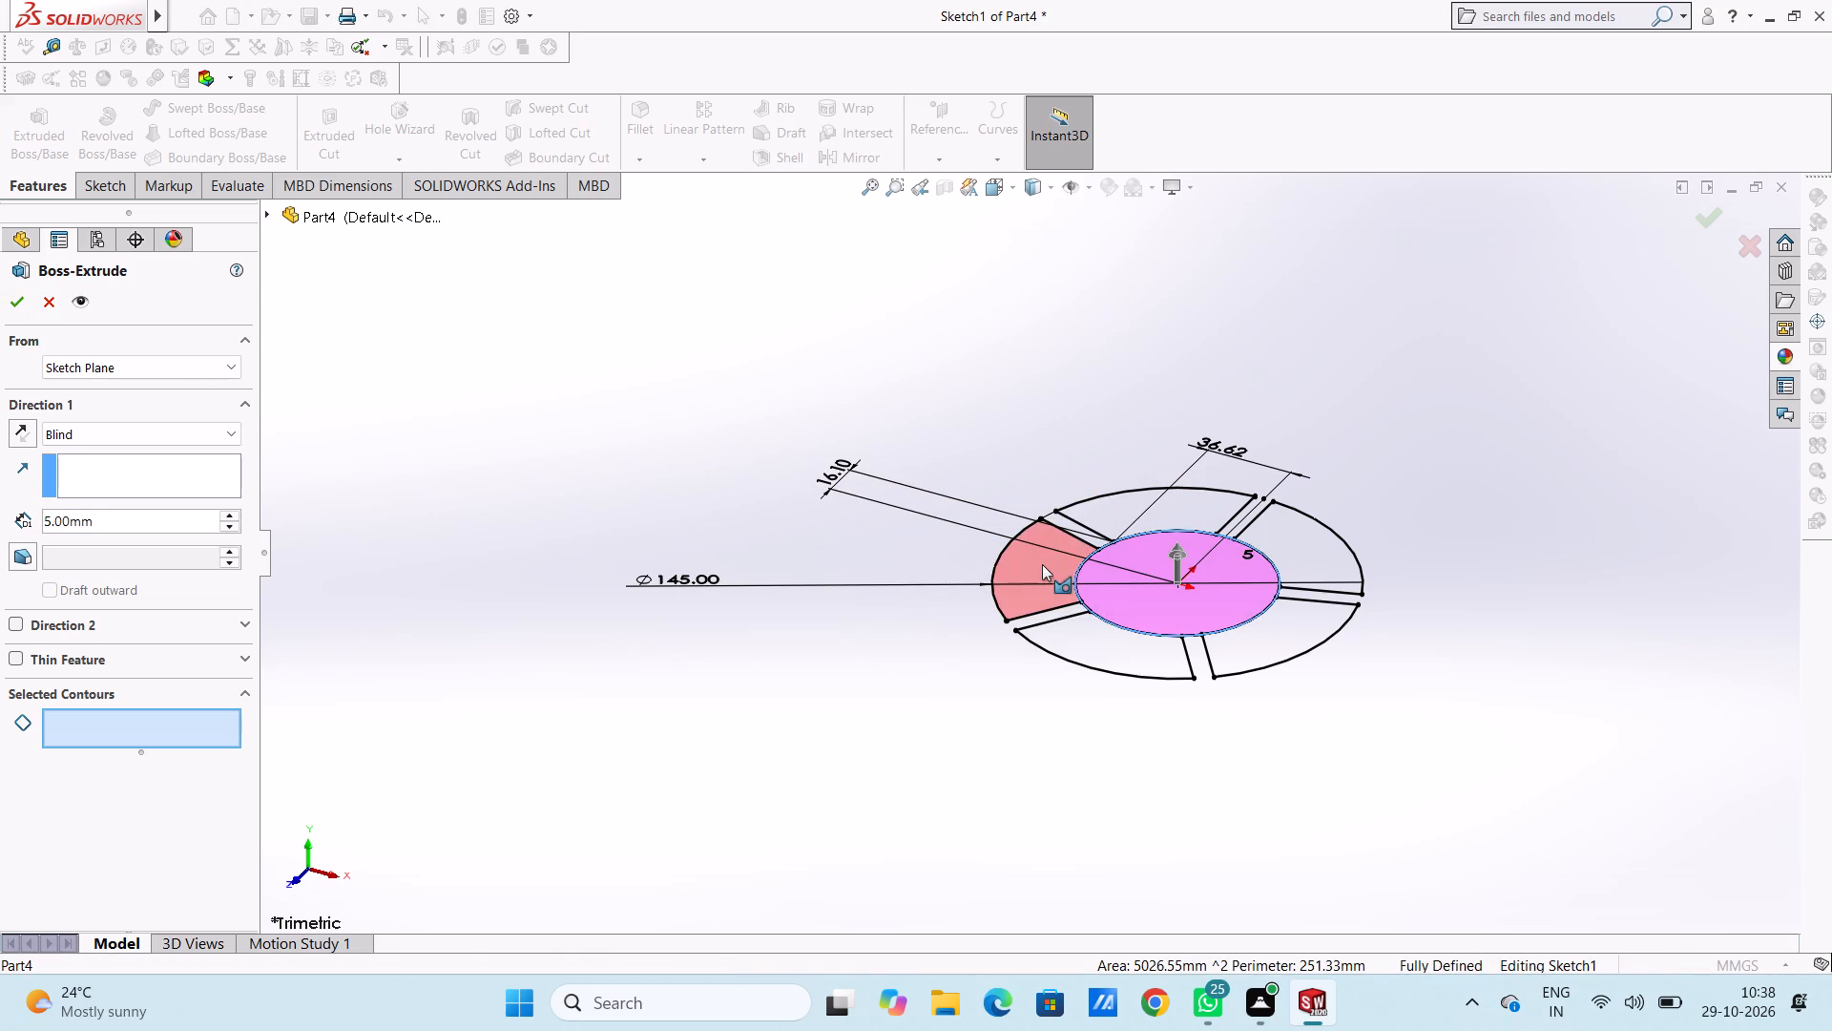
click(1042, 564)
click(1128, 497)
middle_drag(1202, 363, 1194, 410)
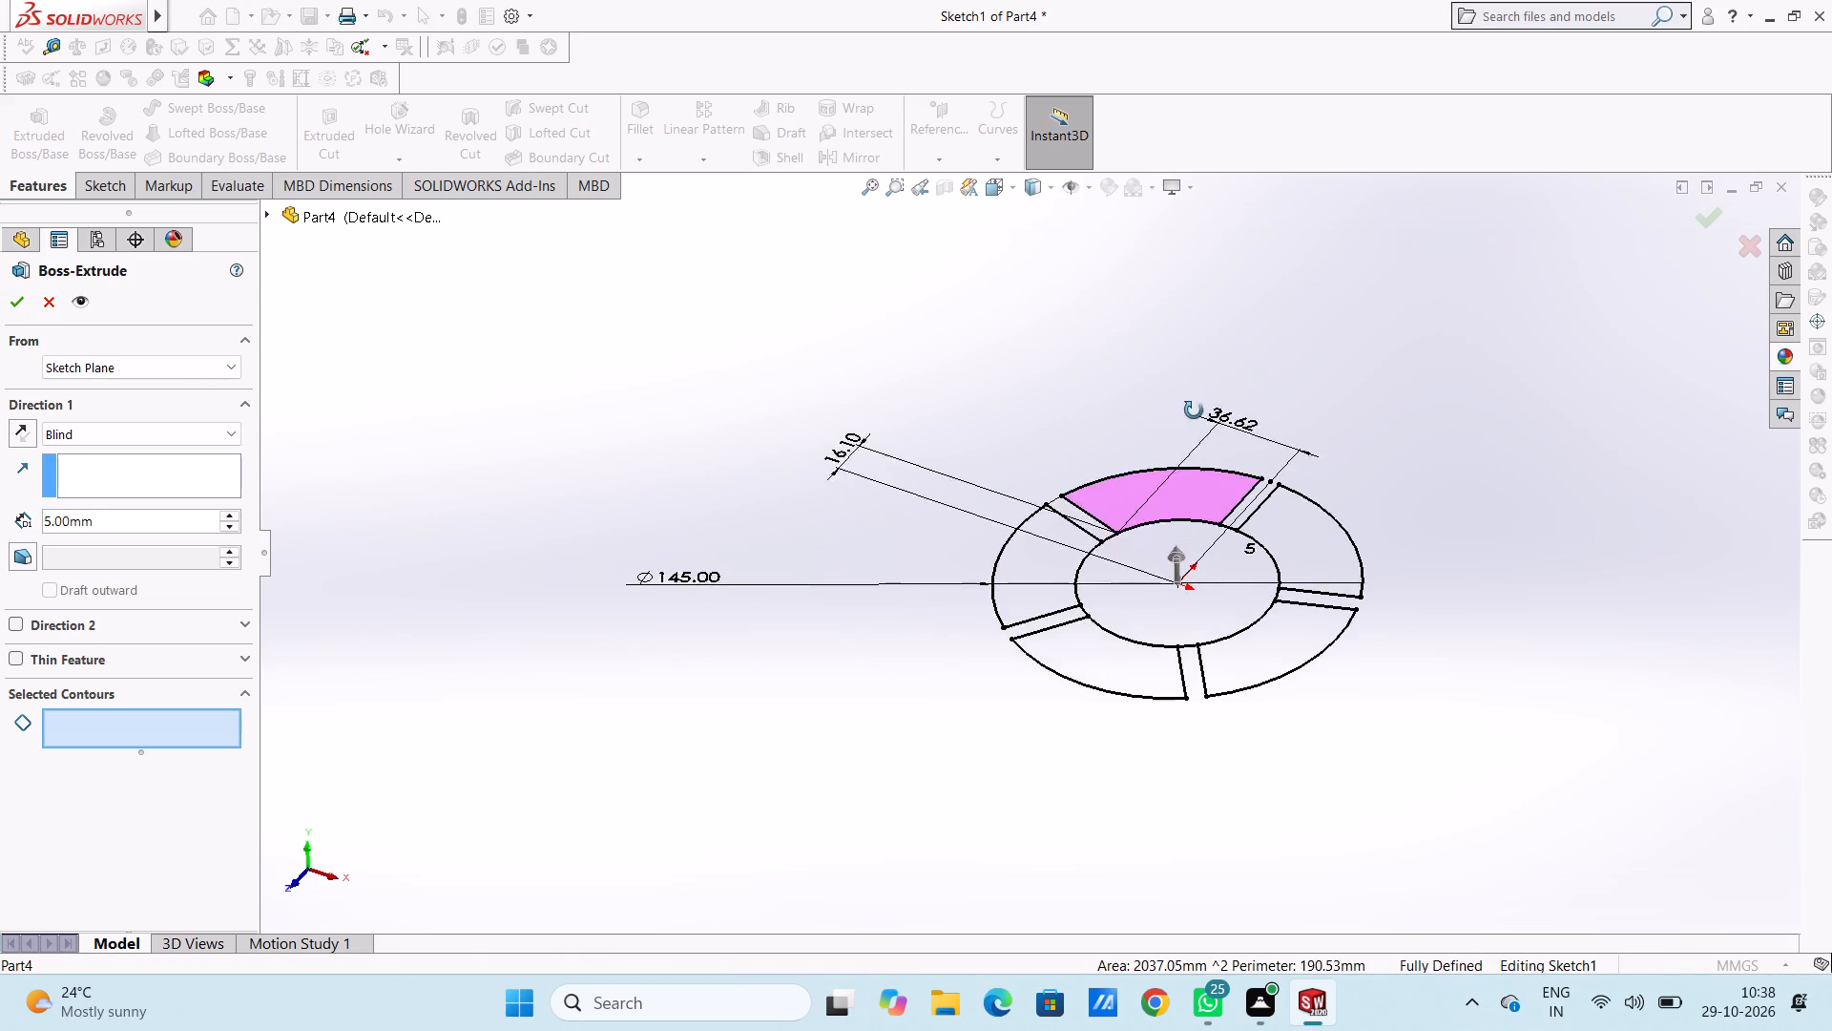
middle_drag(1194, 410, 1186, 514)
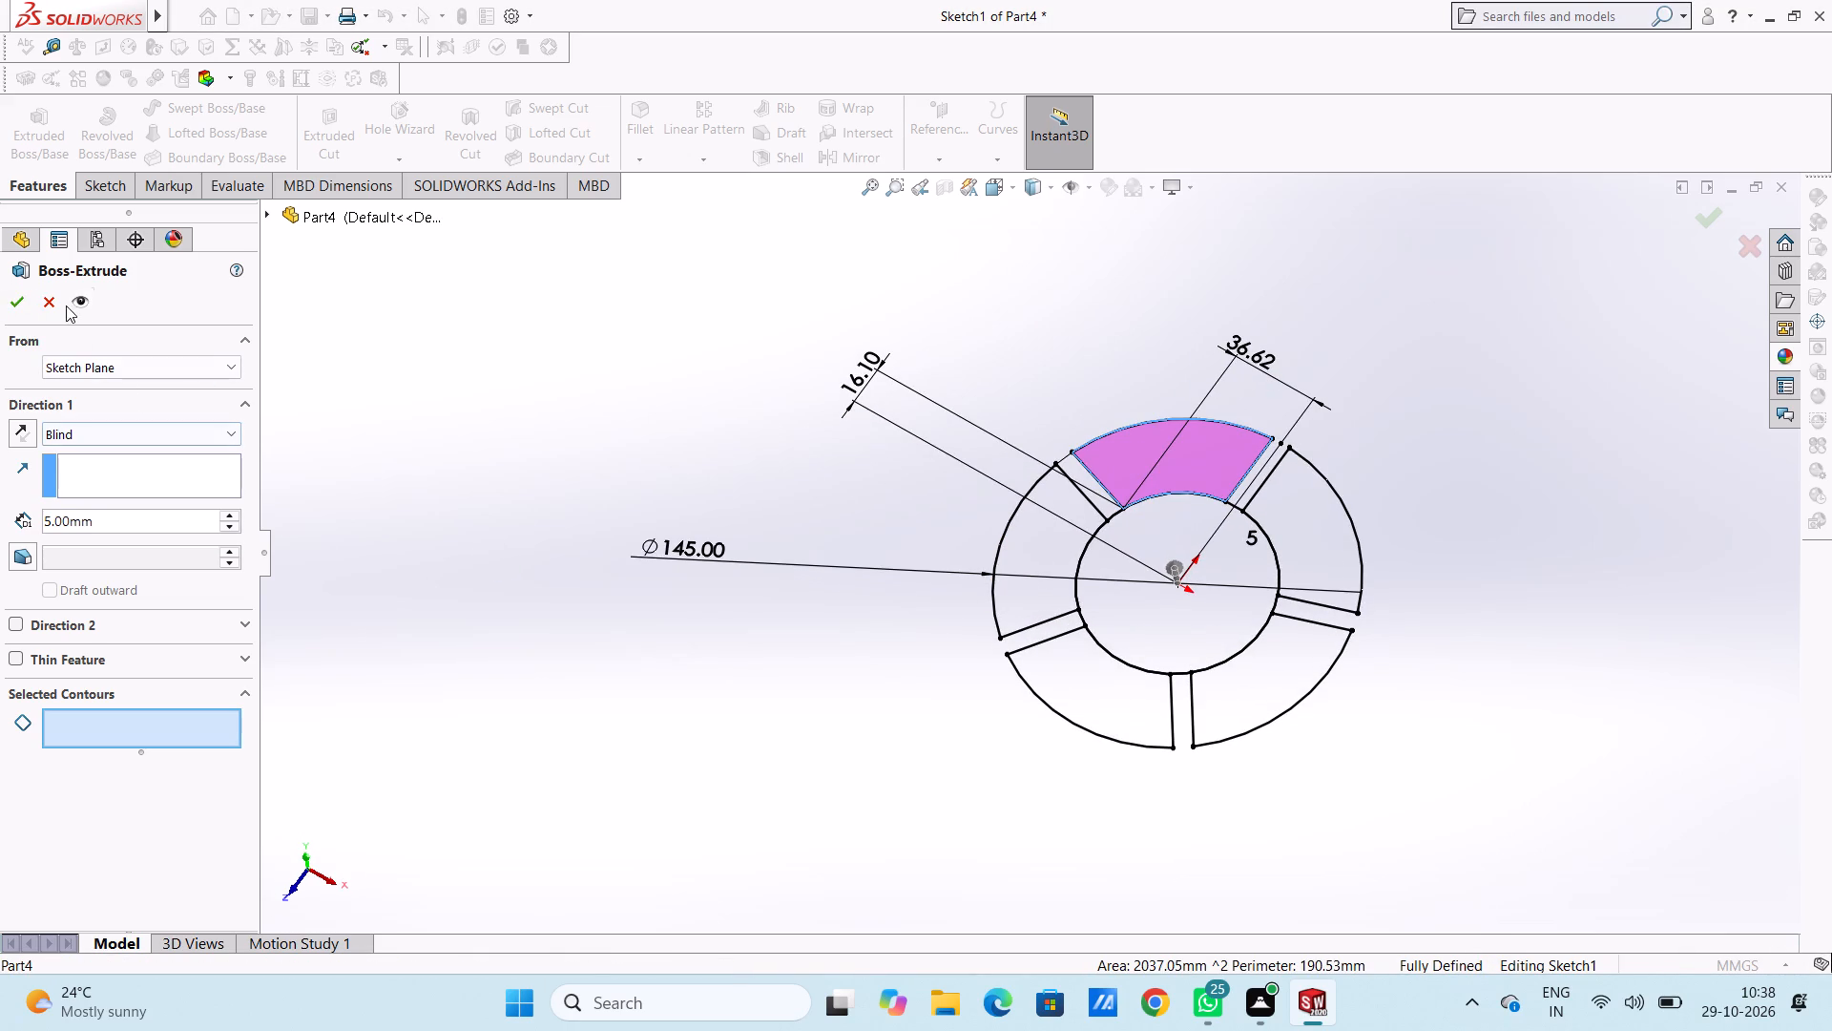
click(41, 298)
Extrude the central circle region and the five surrounding sector regions of the sketch by 5 mm, blind from the sketch plane.
scroll(1244, 555, down, 2)
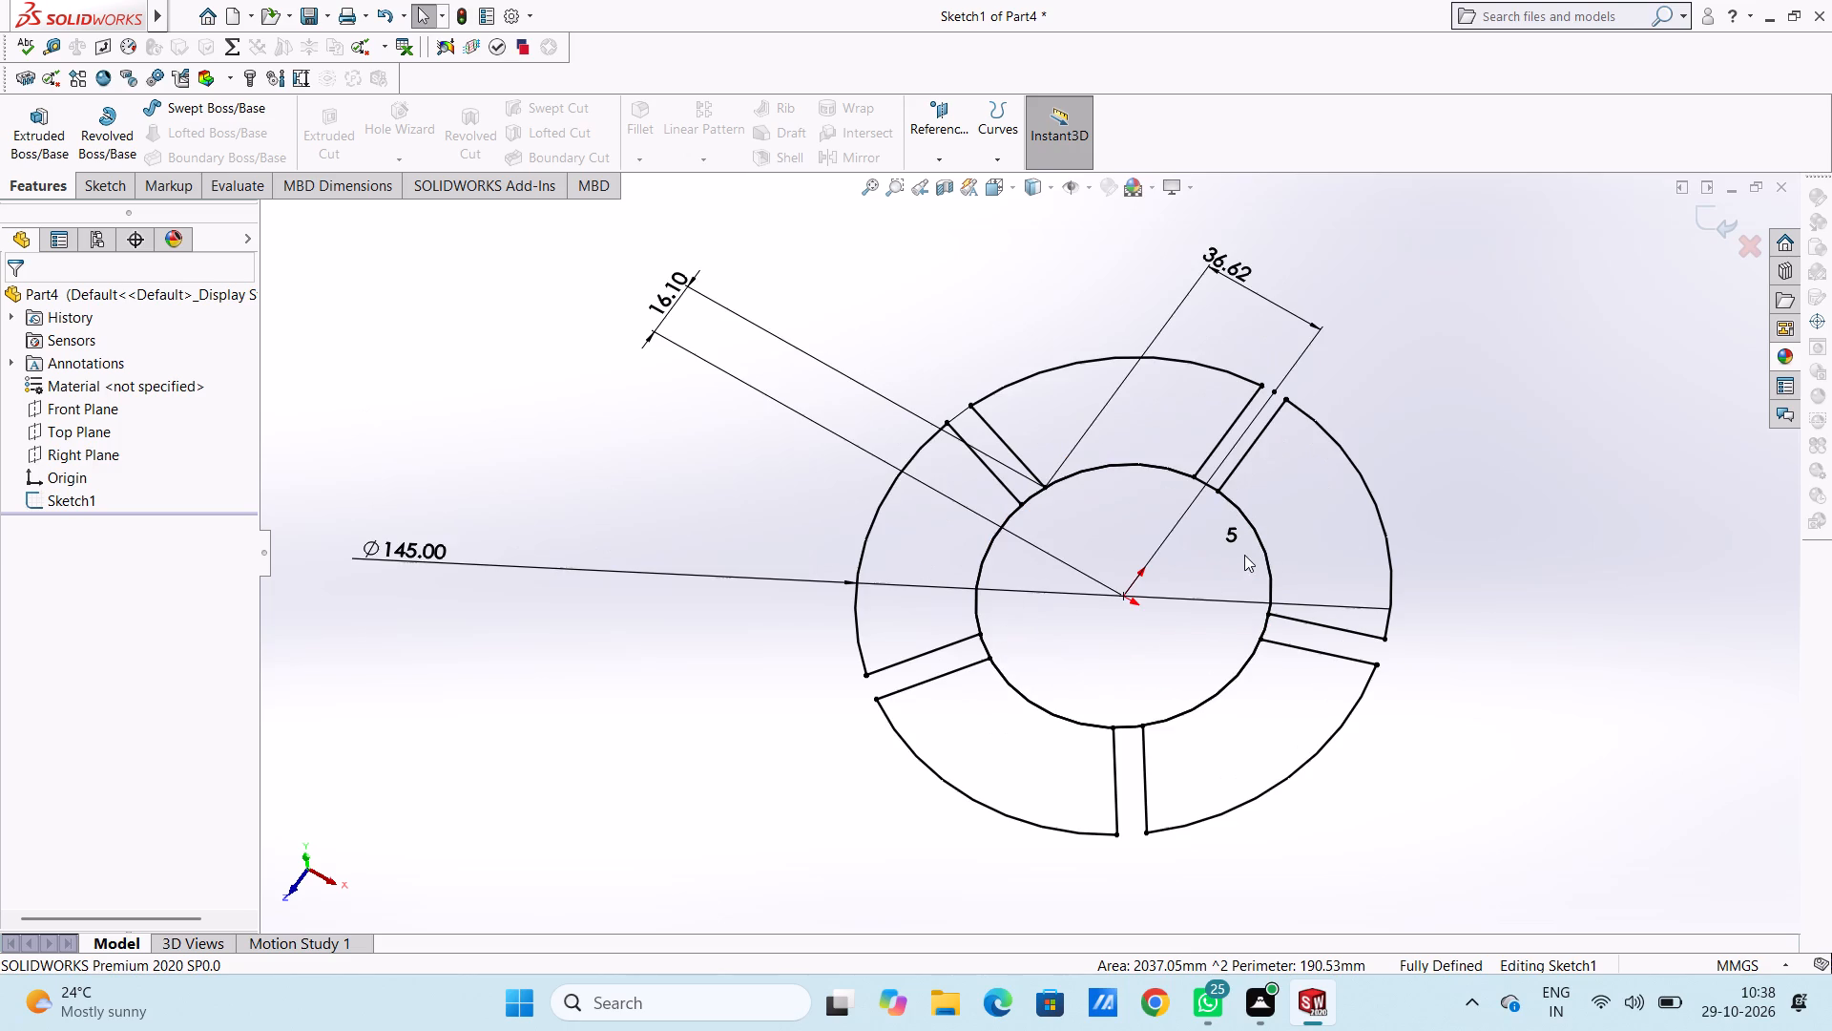
click(31, 117)
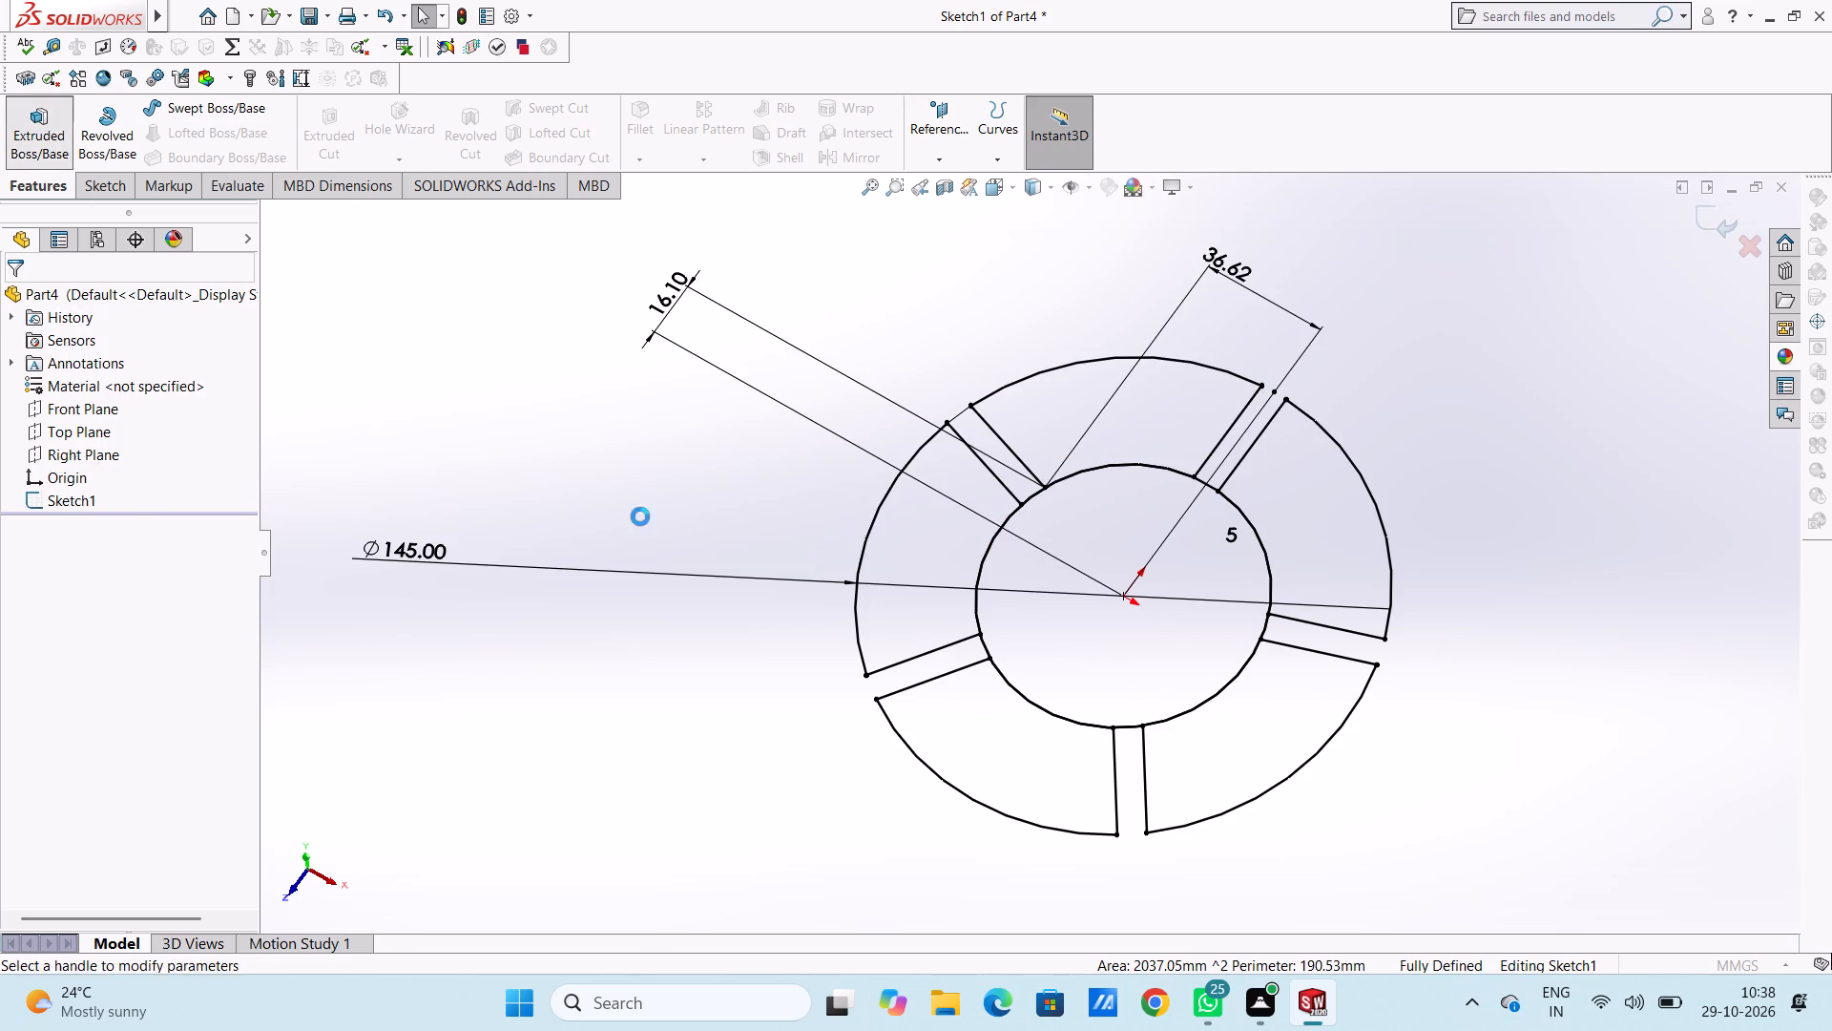
click(1058, 566)
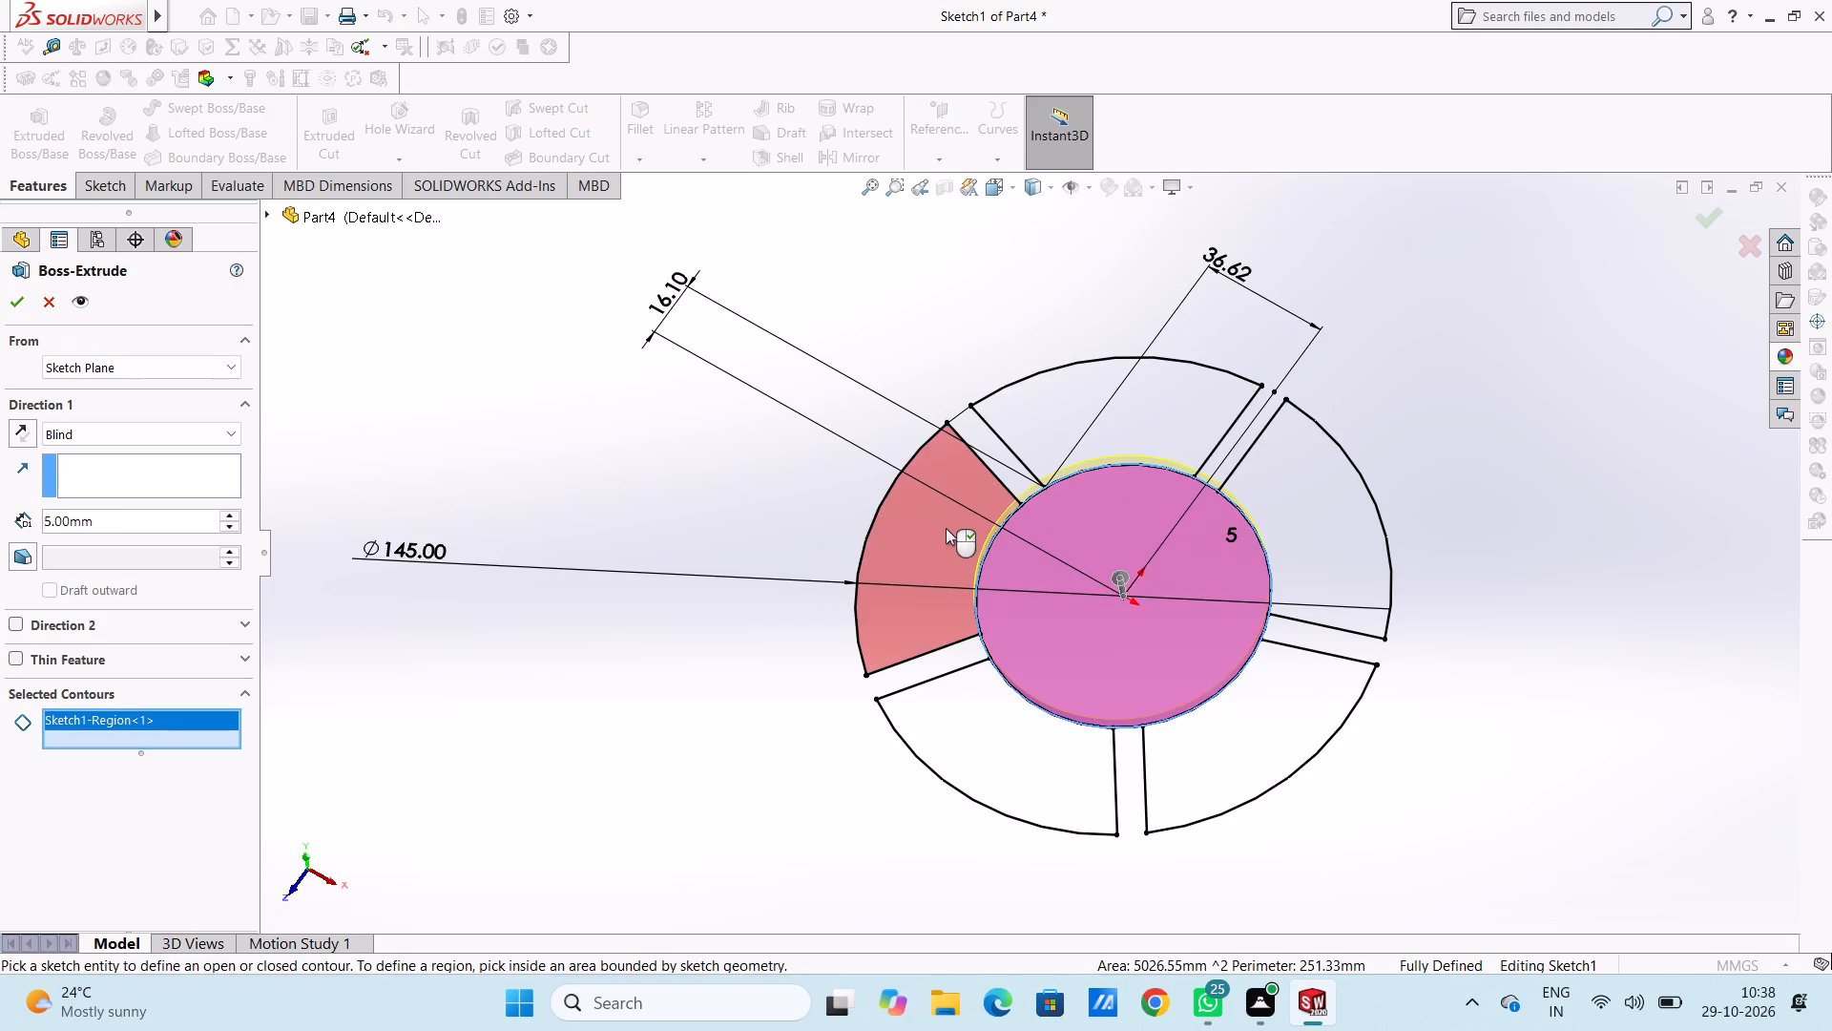
click(935, 517)
click(1091, 414)
click(1313, 537)
drag(1282, 703, 1281, 704)
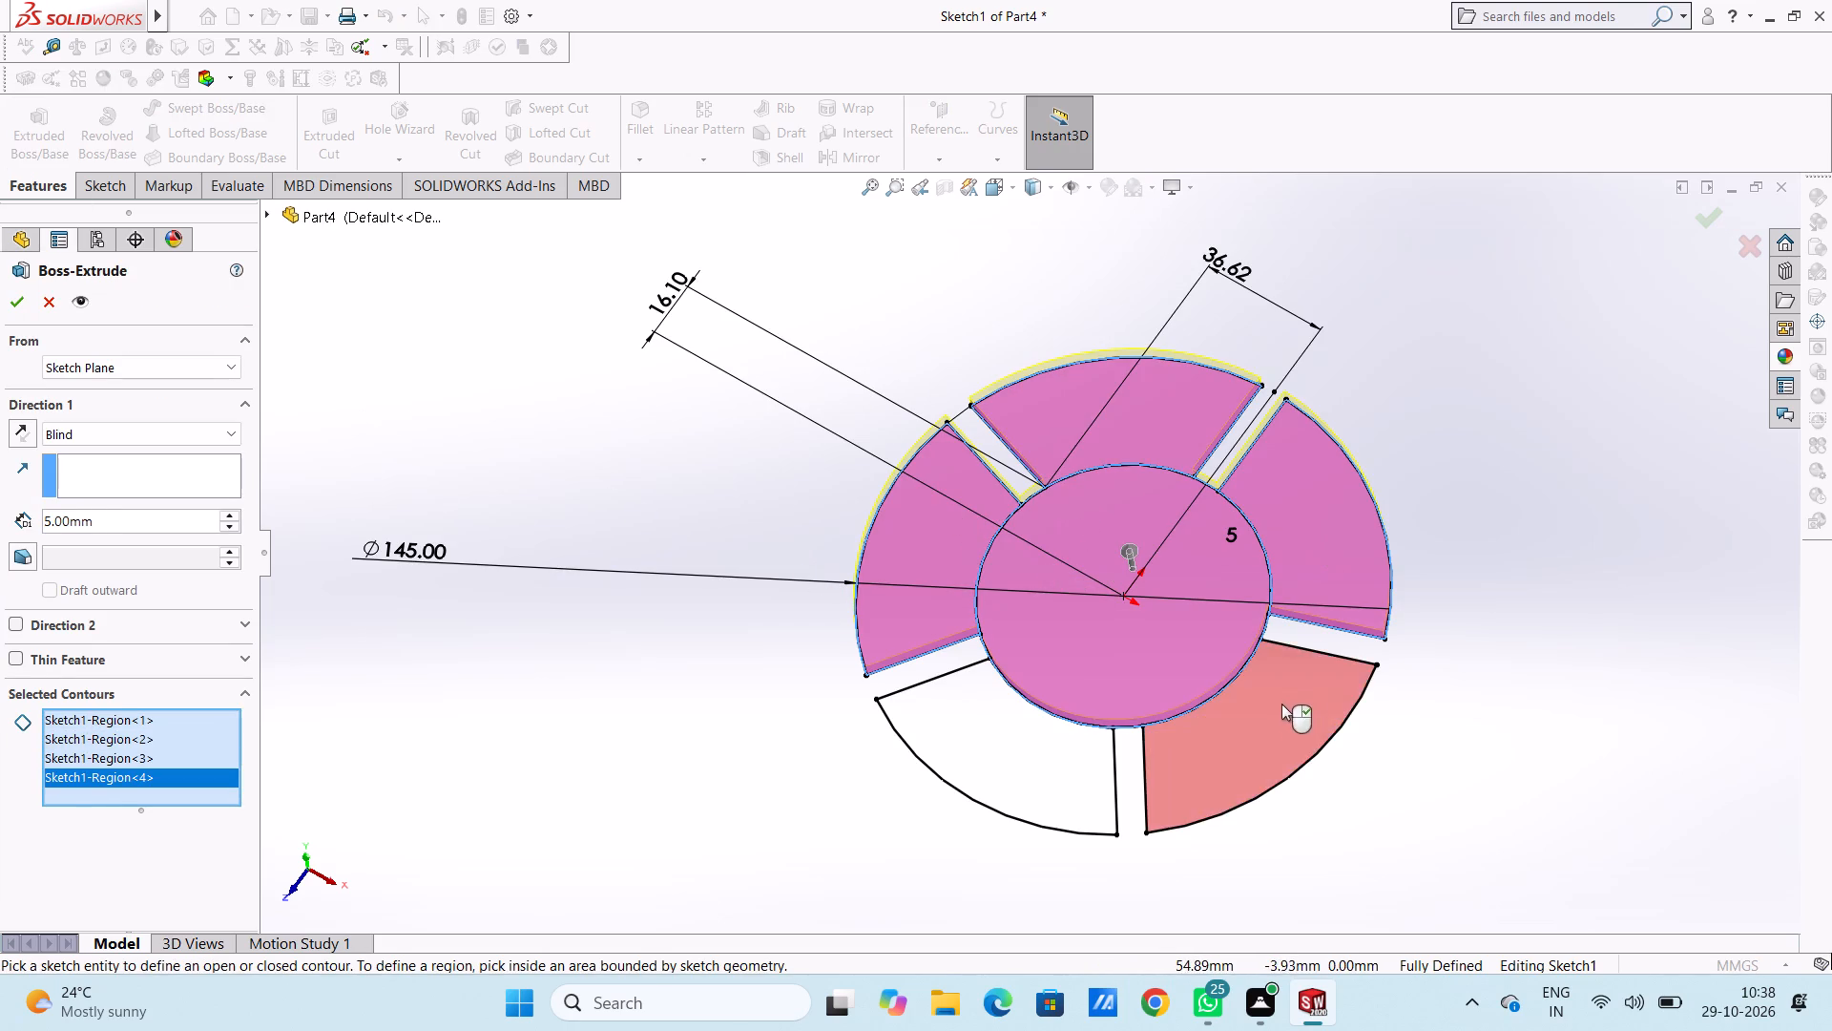
drag(1281, 704, 1273, 710)
click(982, 781)
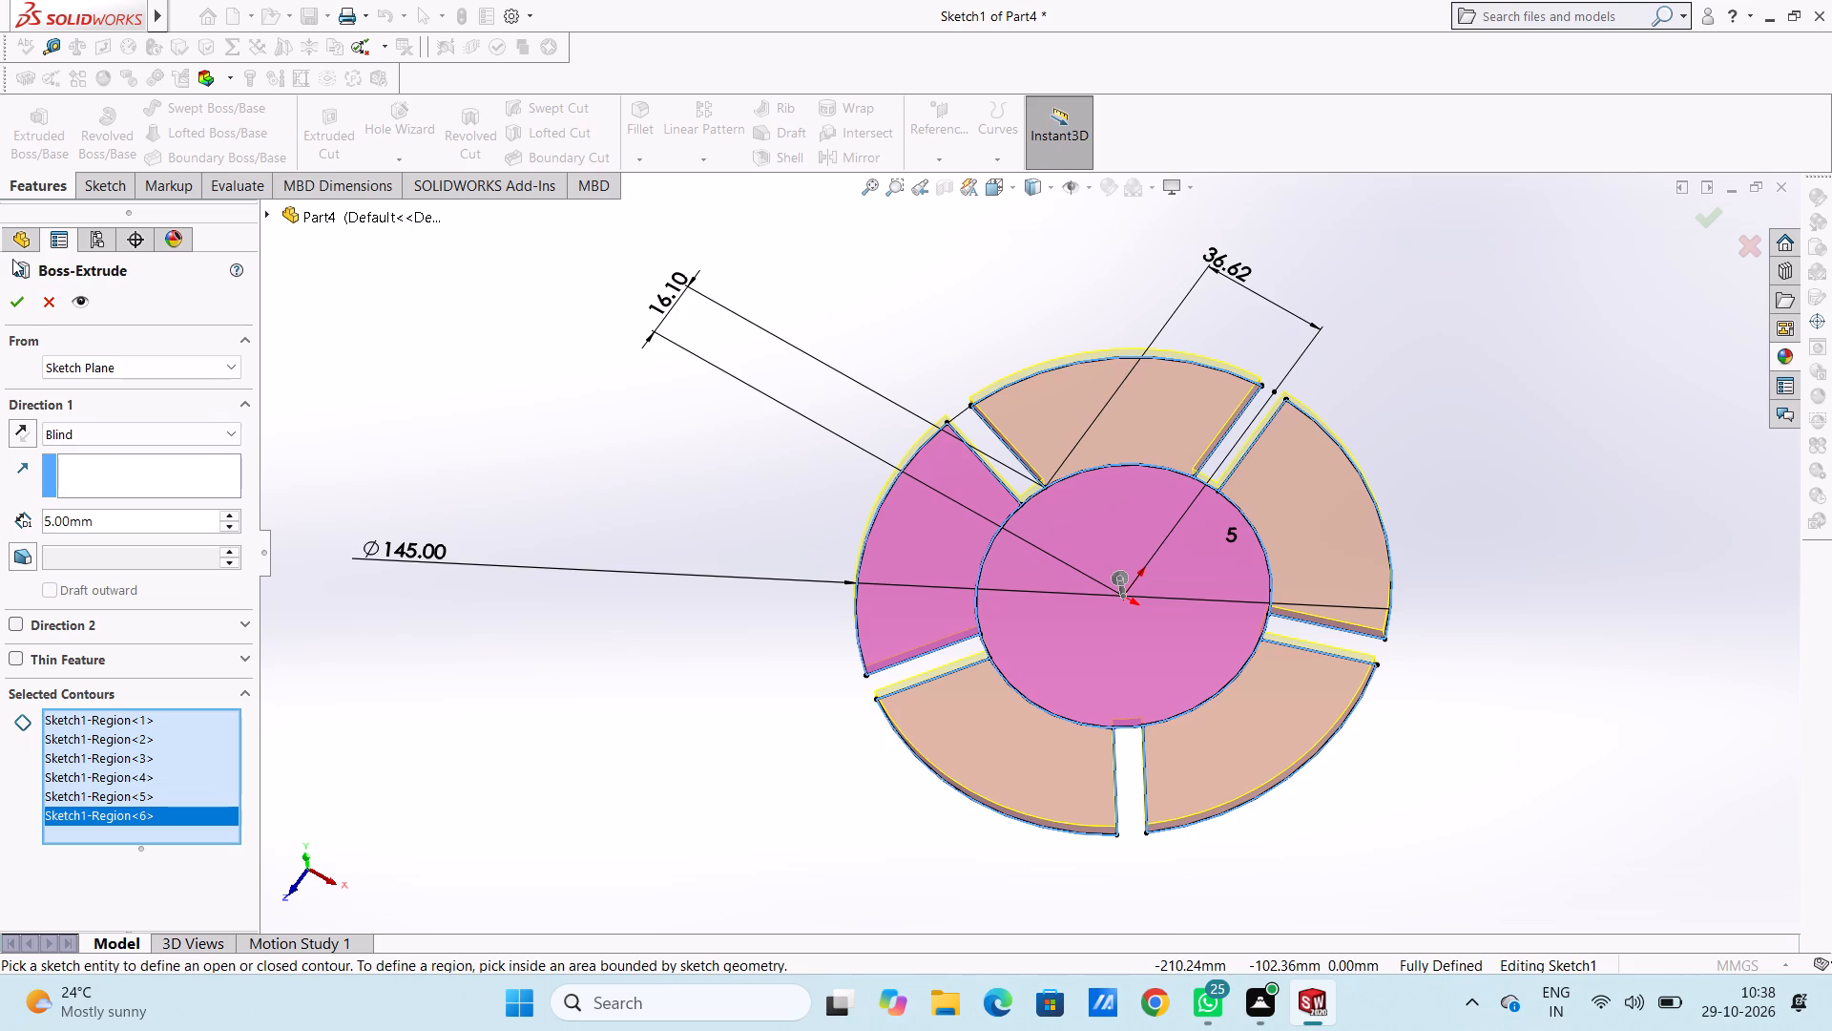
click(12, 304)
click(569, 465)
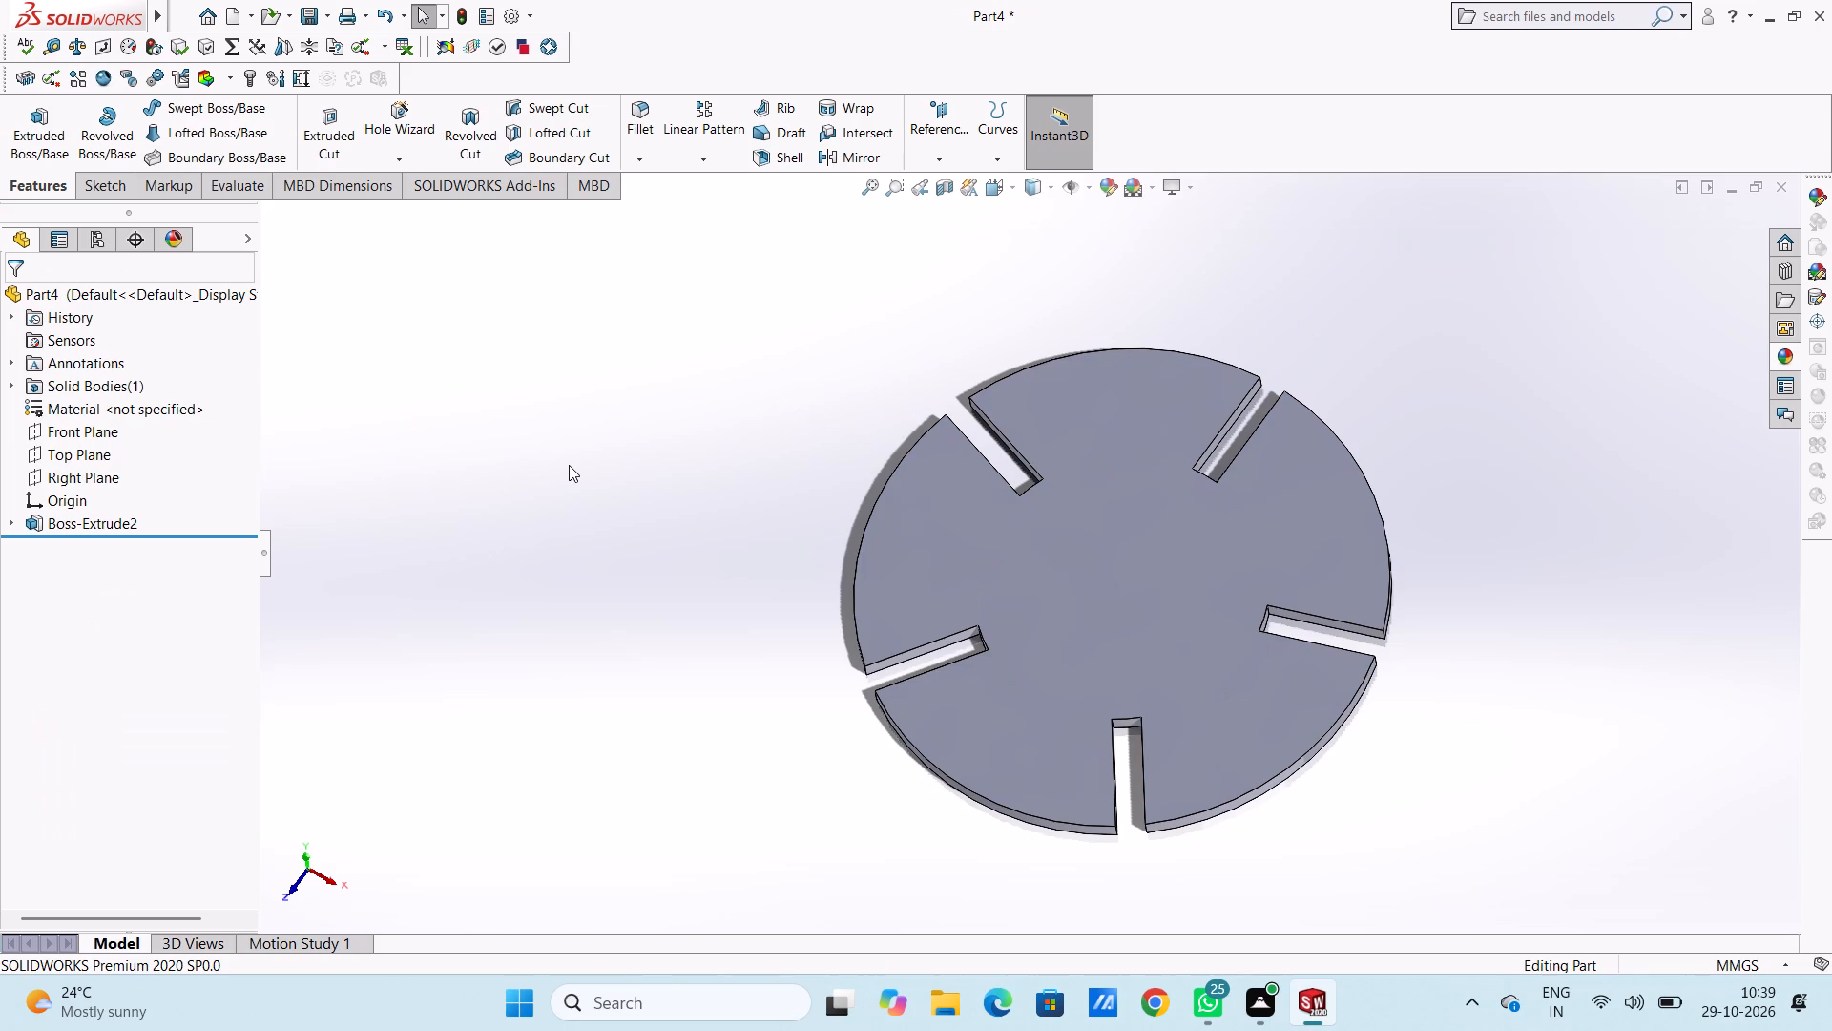
Start a sketch on the disc's top face and draw a circle centred on the origin with a radius of about 92 mm.
key(ctrl+5)
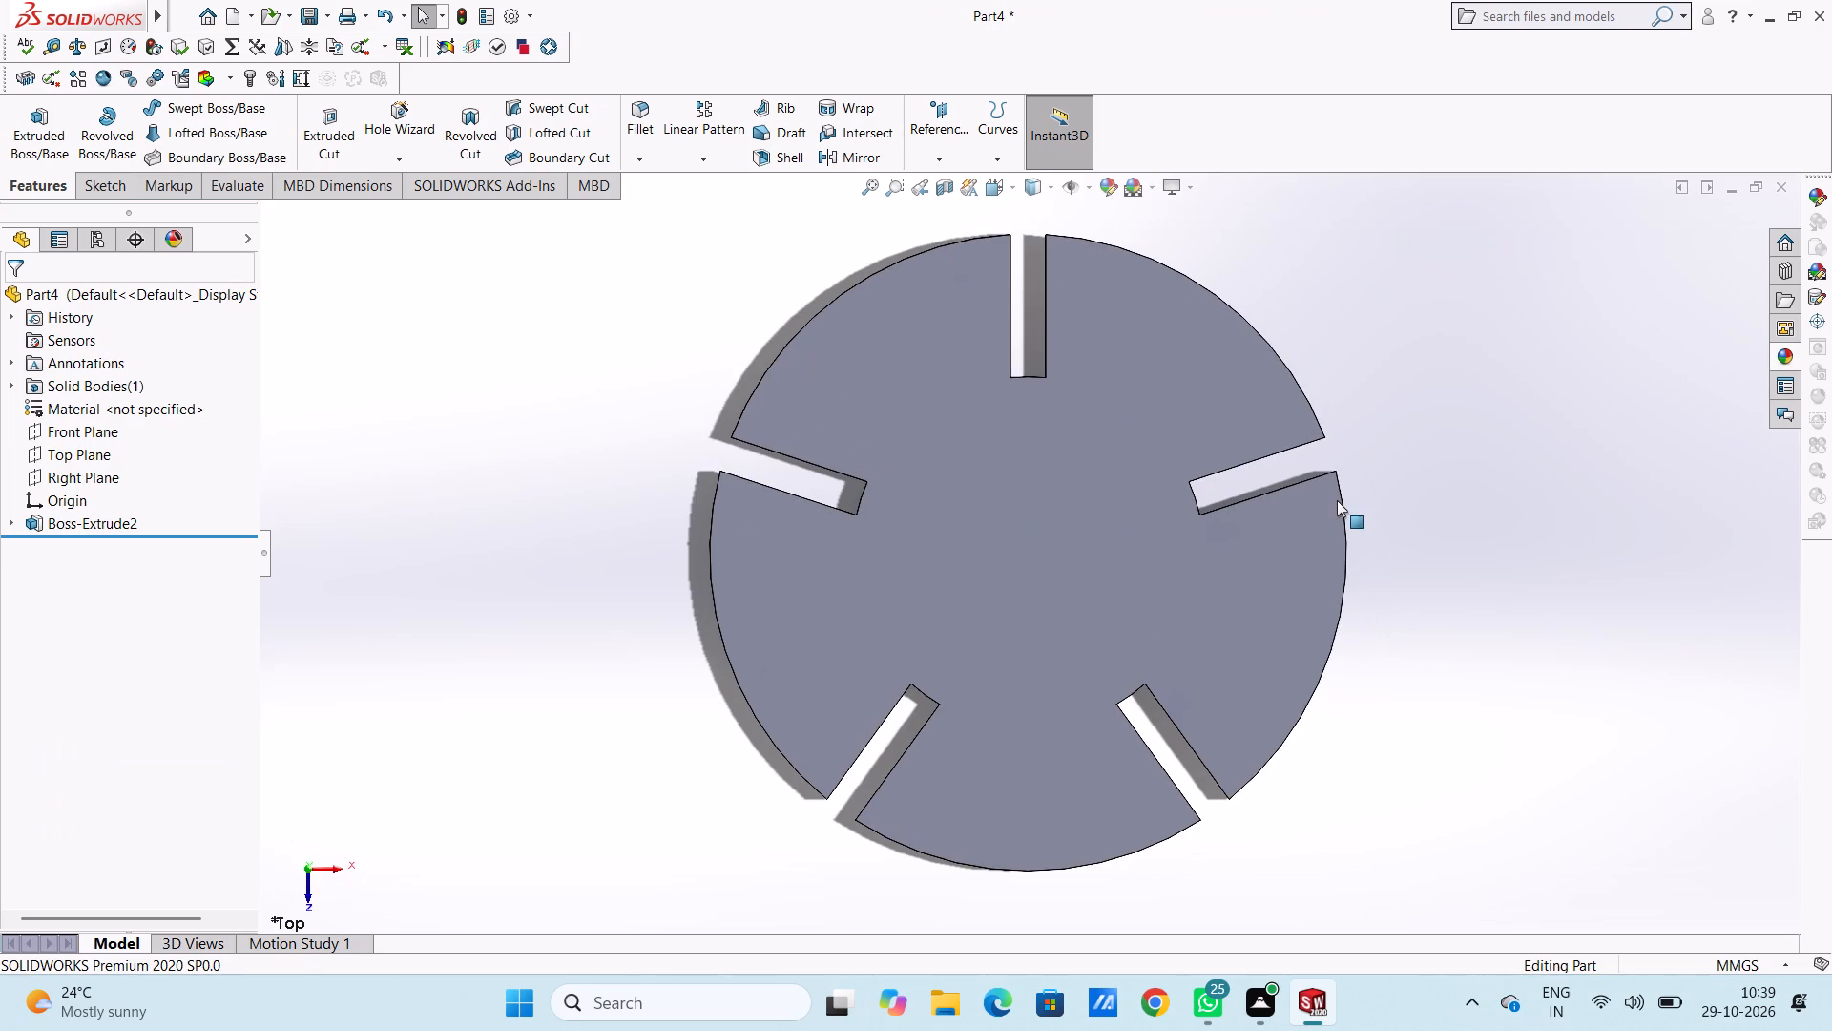
scroll(1085, 538, up, 2)
scroll(1066, 720, down, 1)
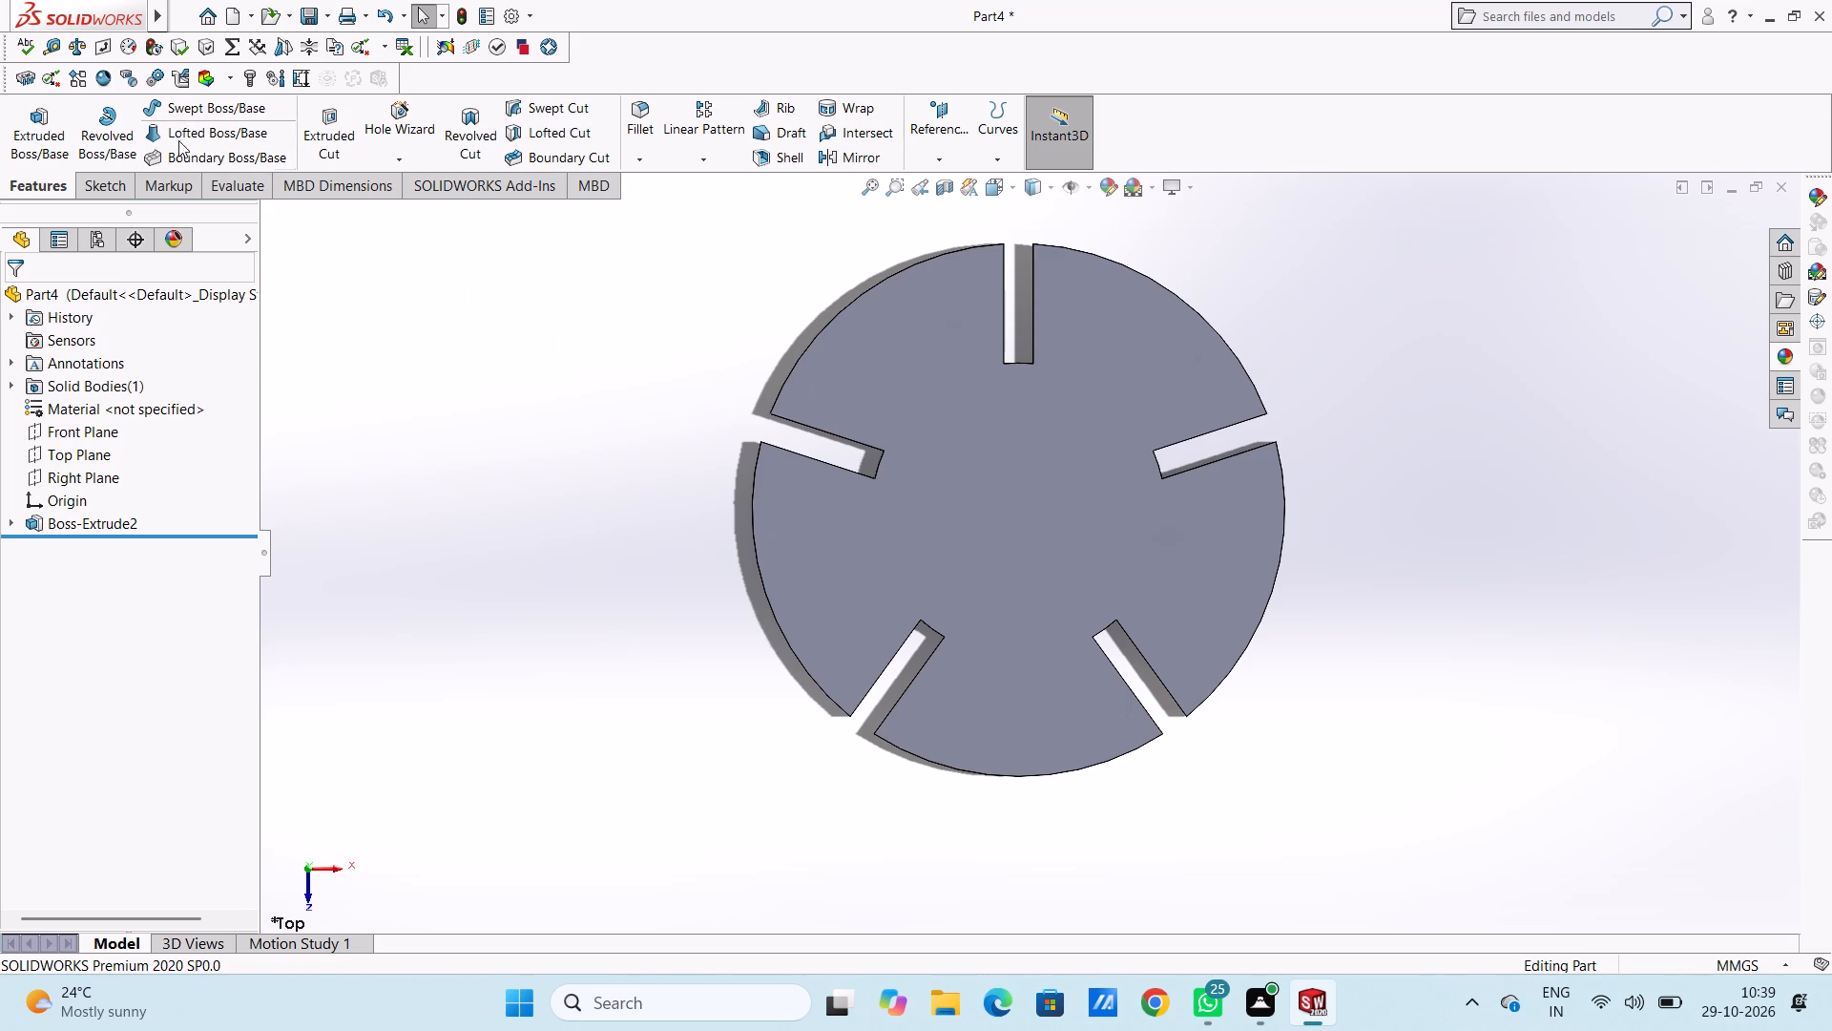
click(1022, 509)
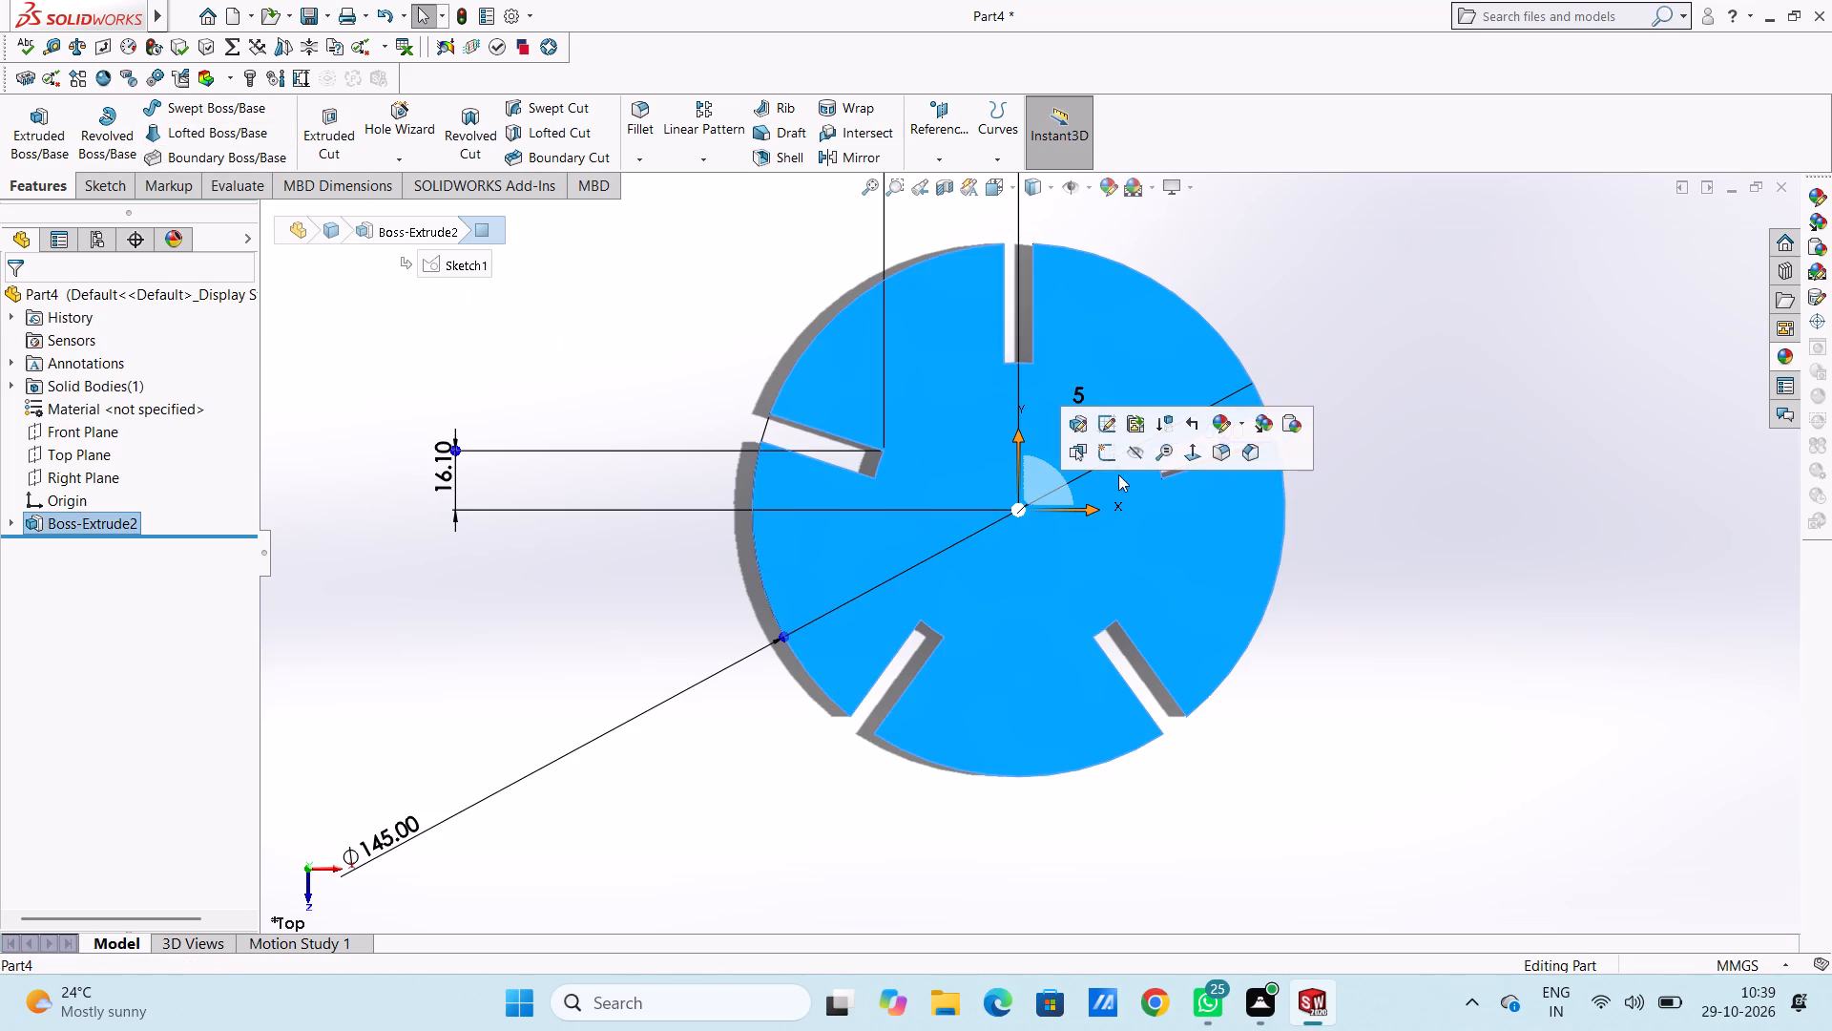
click(1108, 461)
click(570, 361)
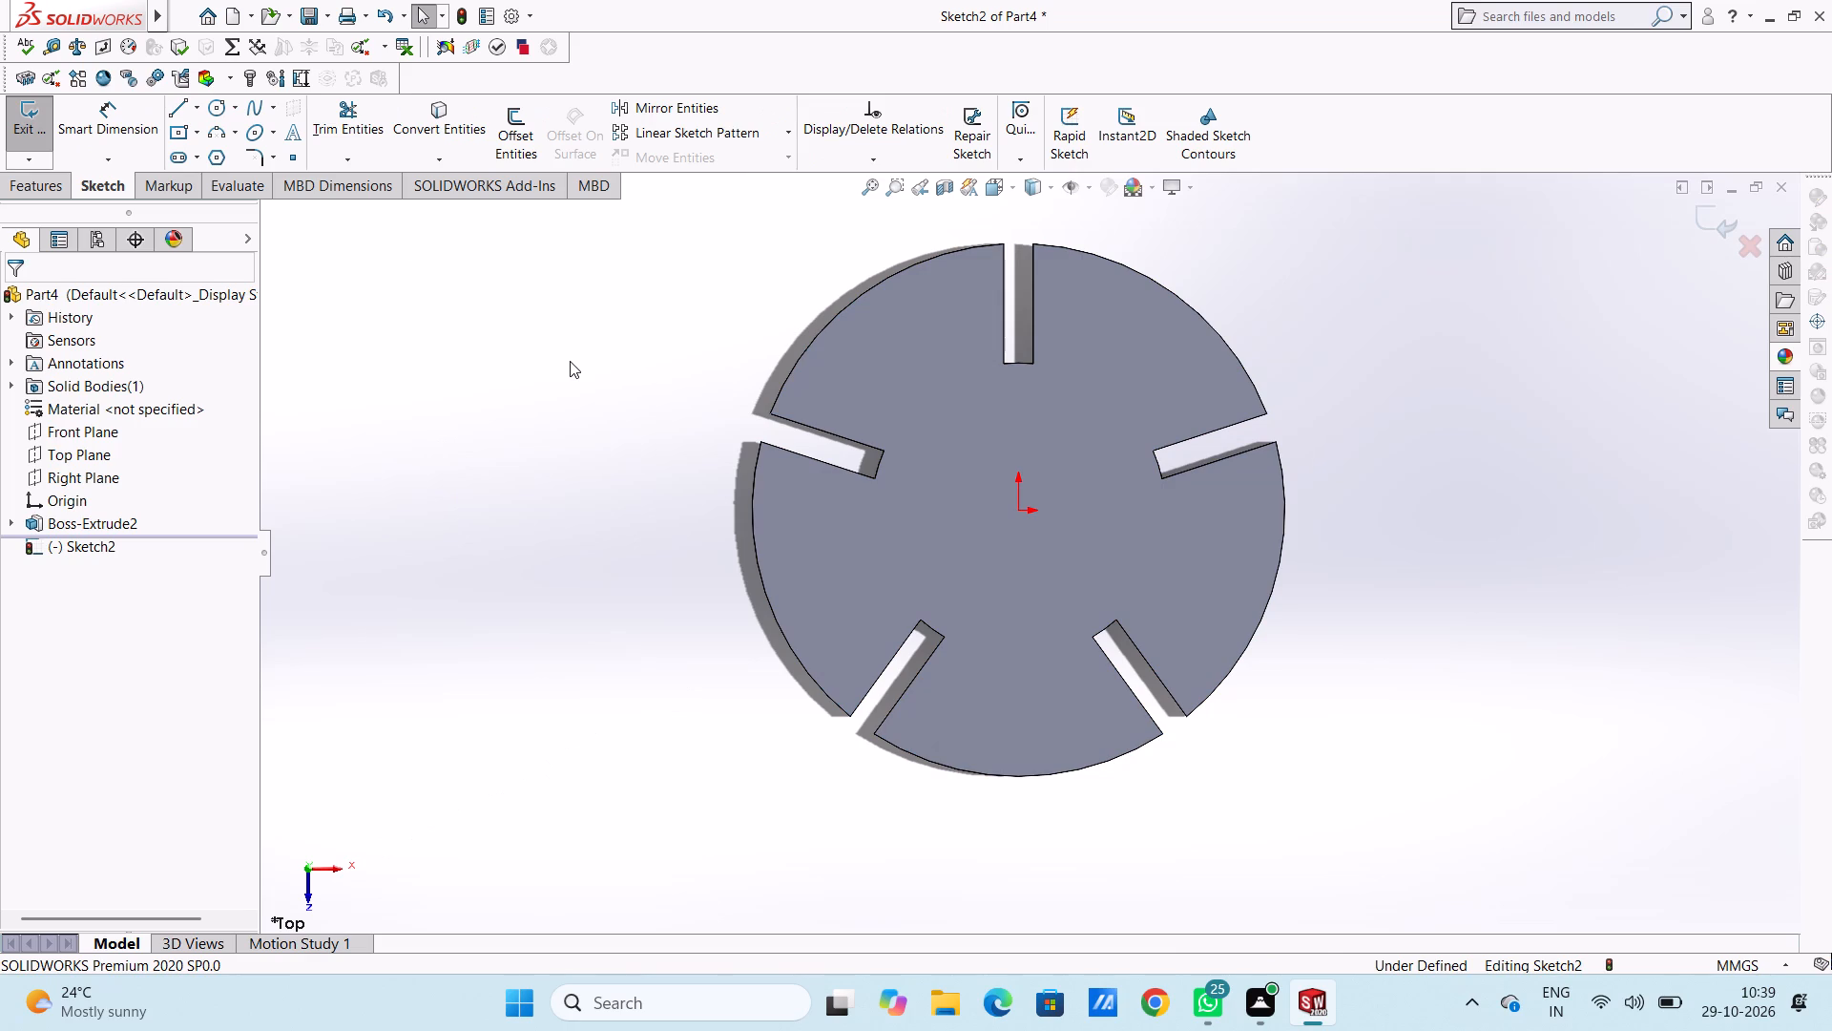
click(212, 106)
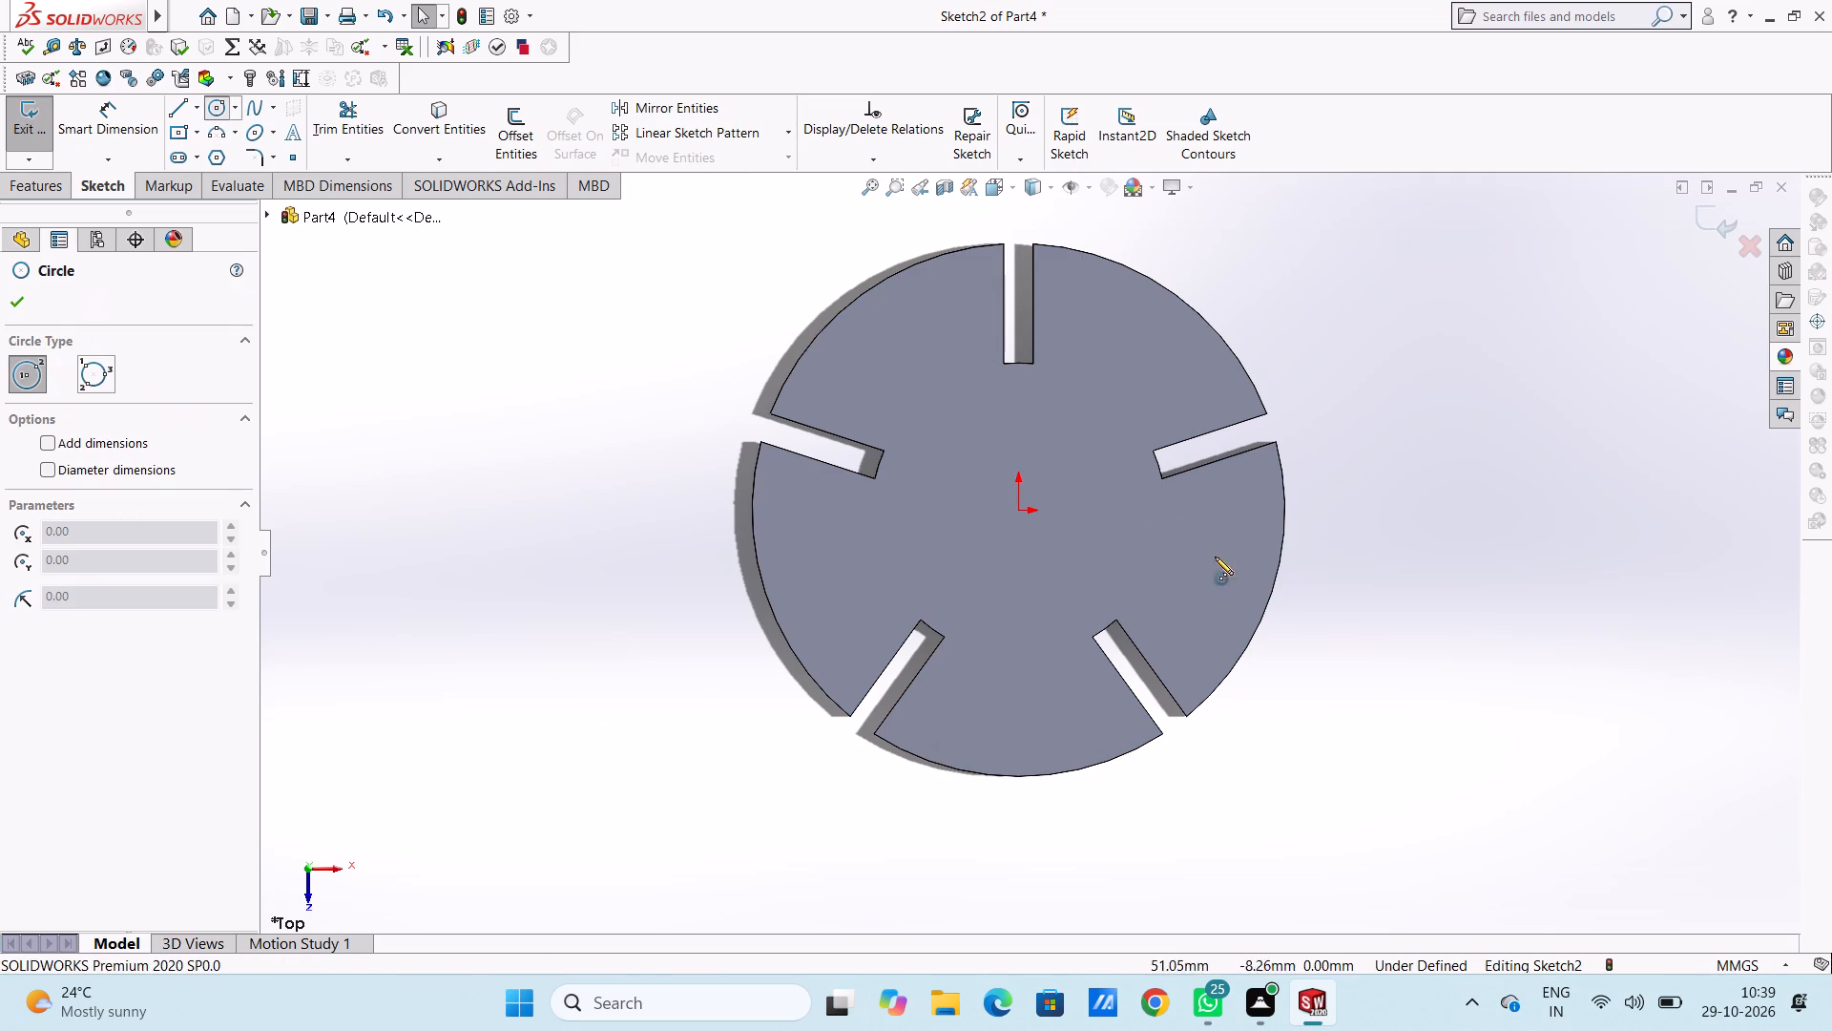
click(1017, 512)
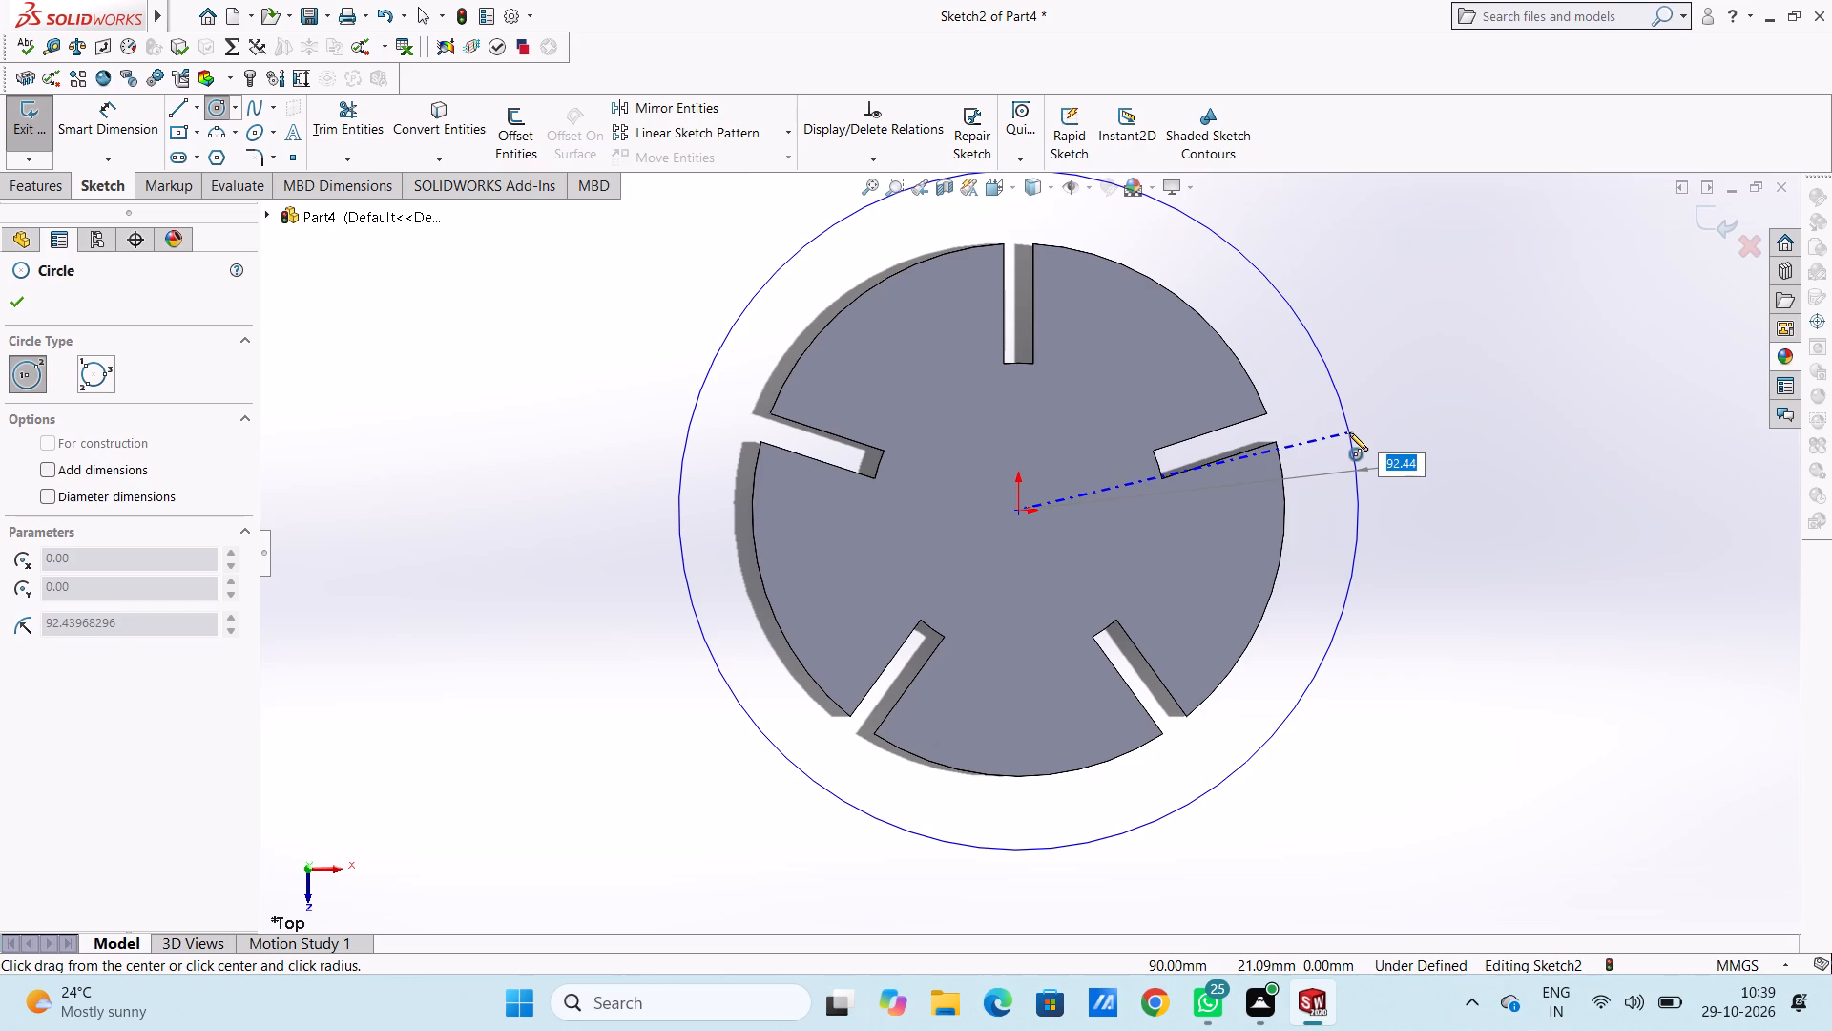
key(Return)
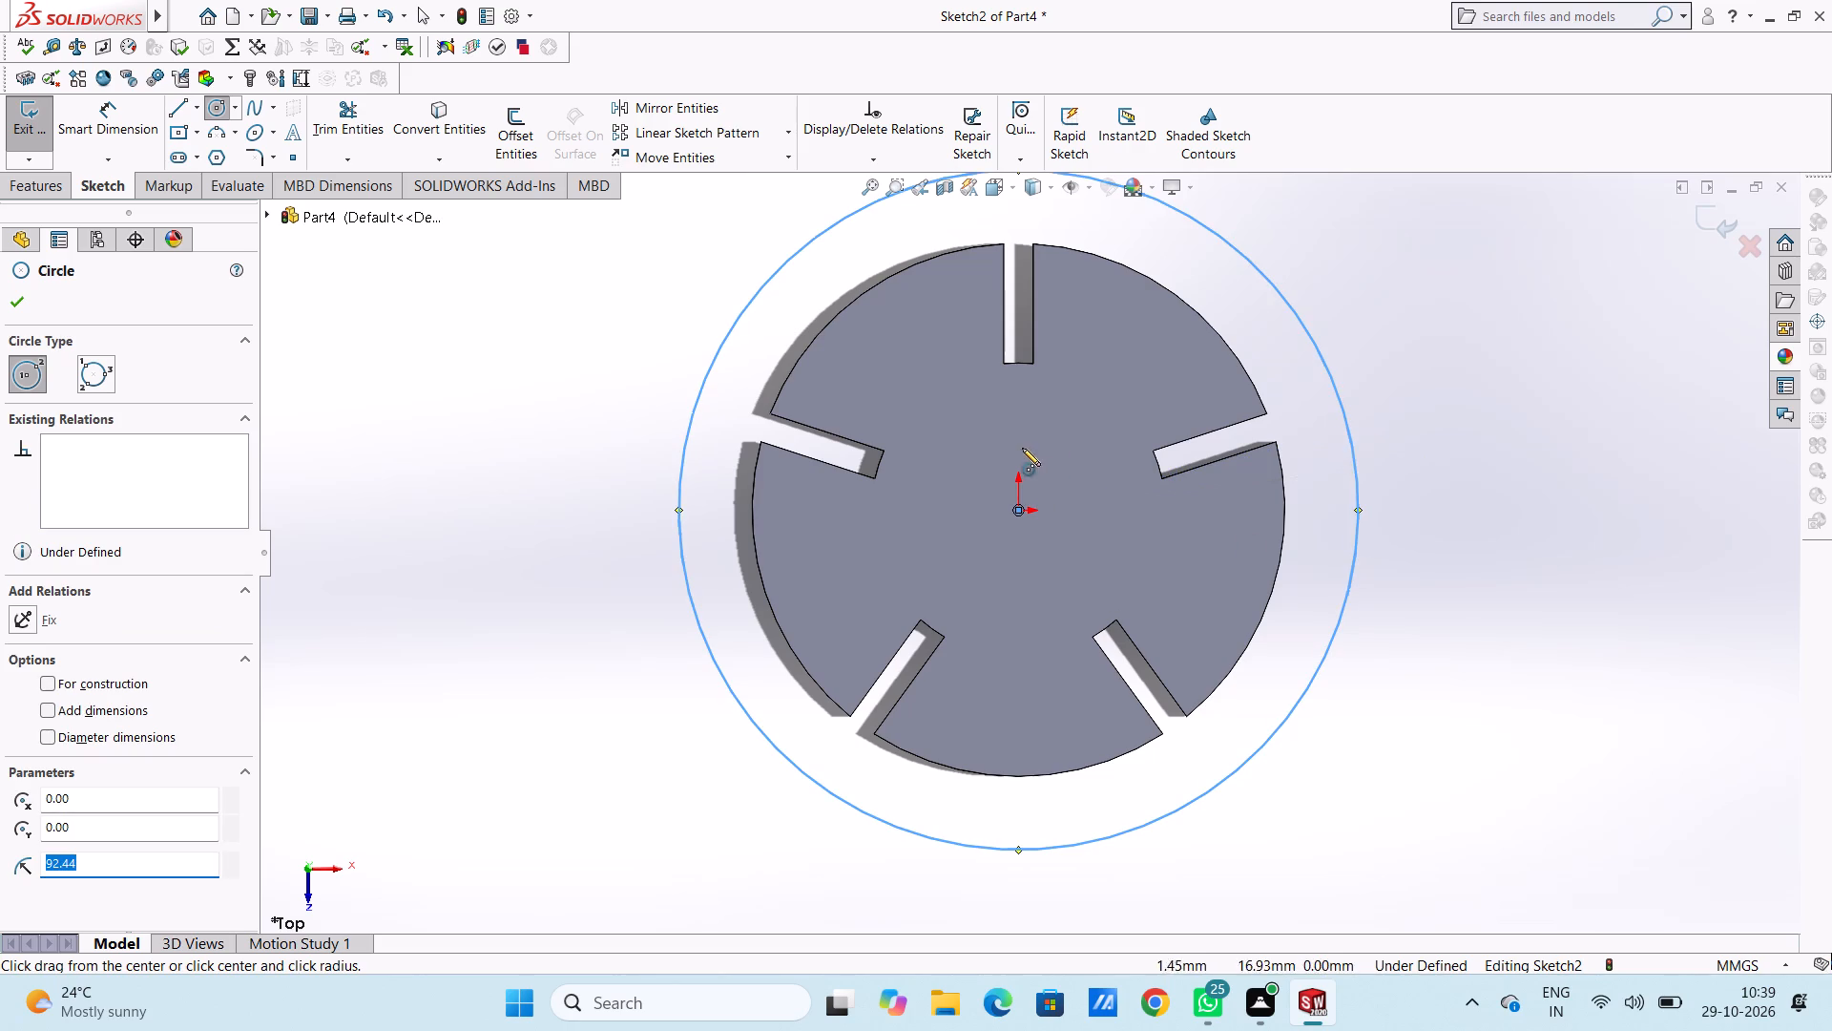
scroll(1020, 447, up, 4)
click(10, 299)
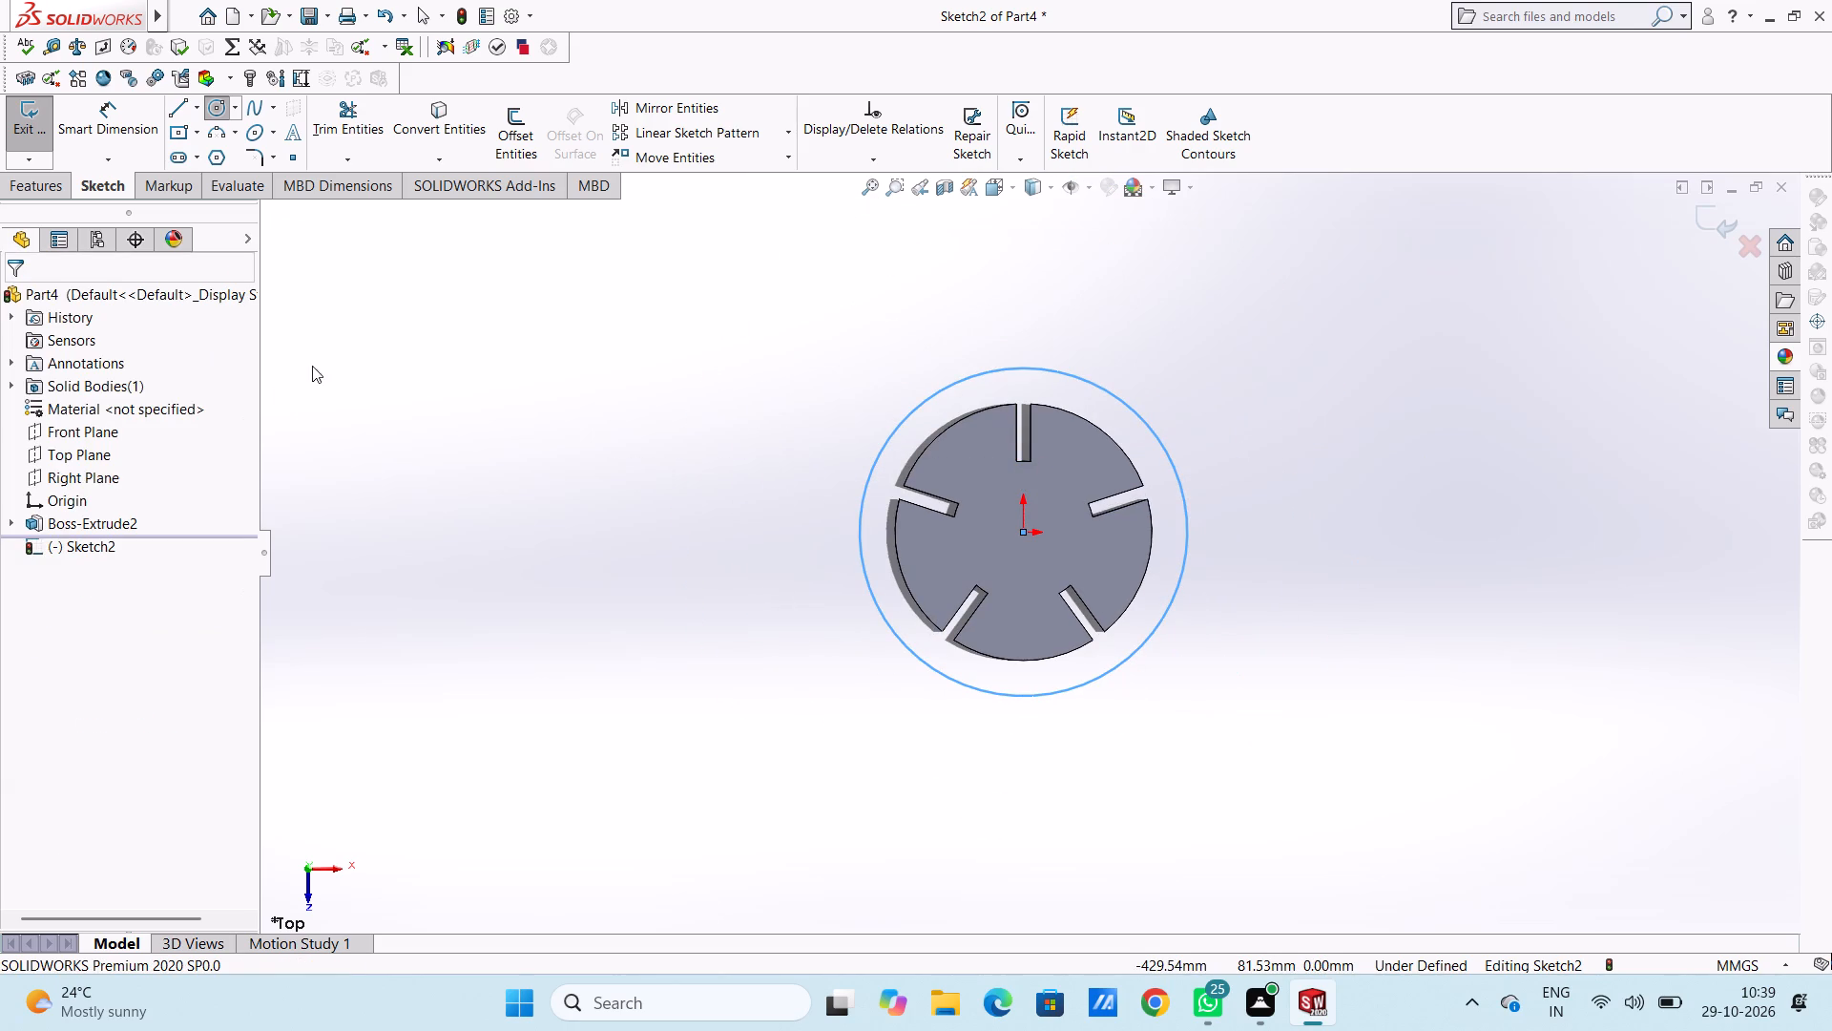
click(422, 386)
Dimension the new circle's diameter as 150 mm.
click(114, 126)
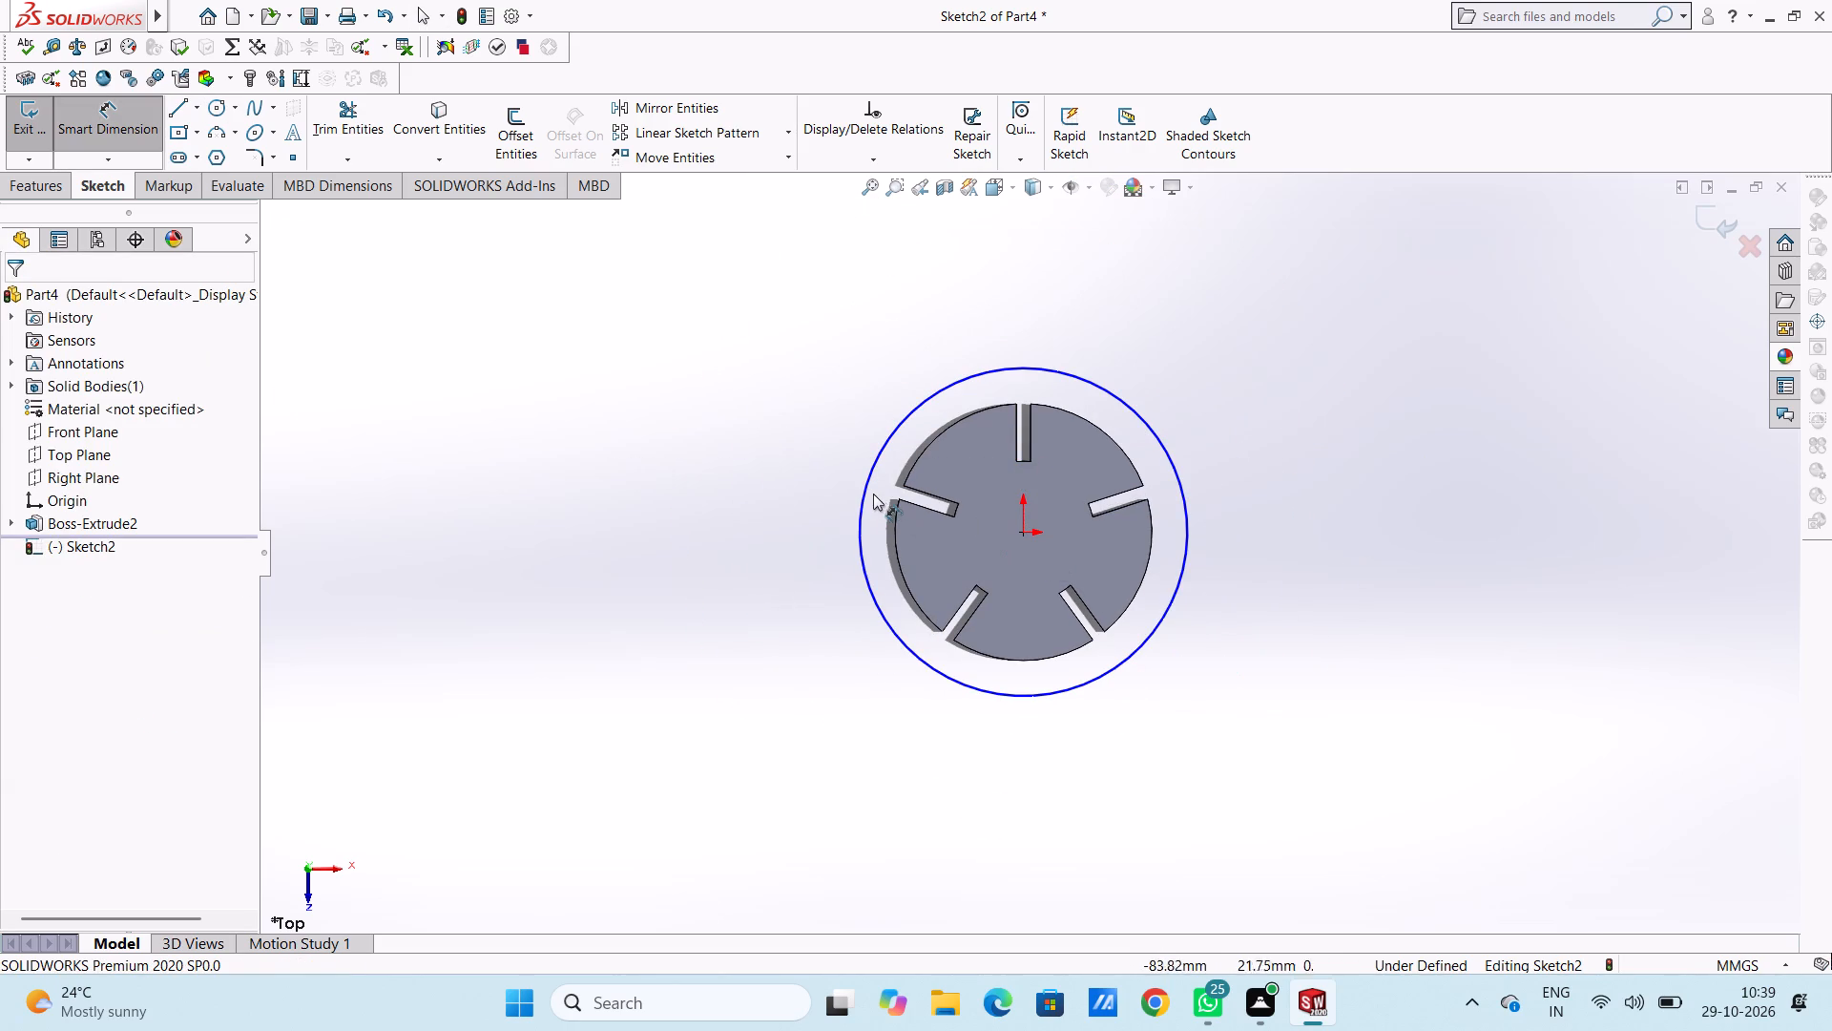
click(866, 490)
click(646, 340)
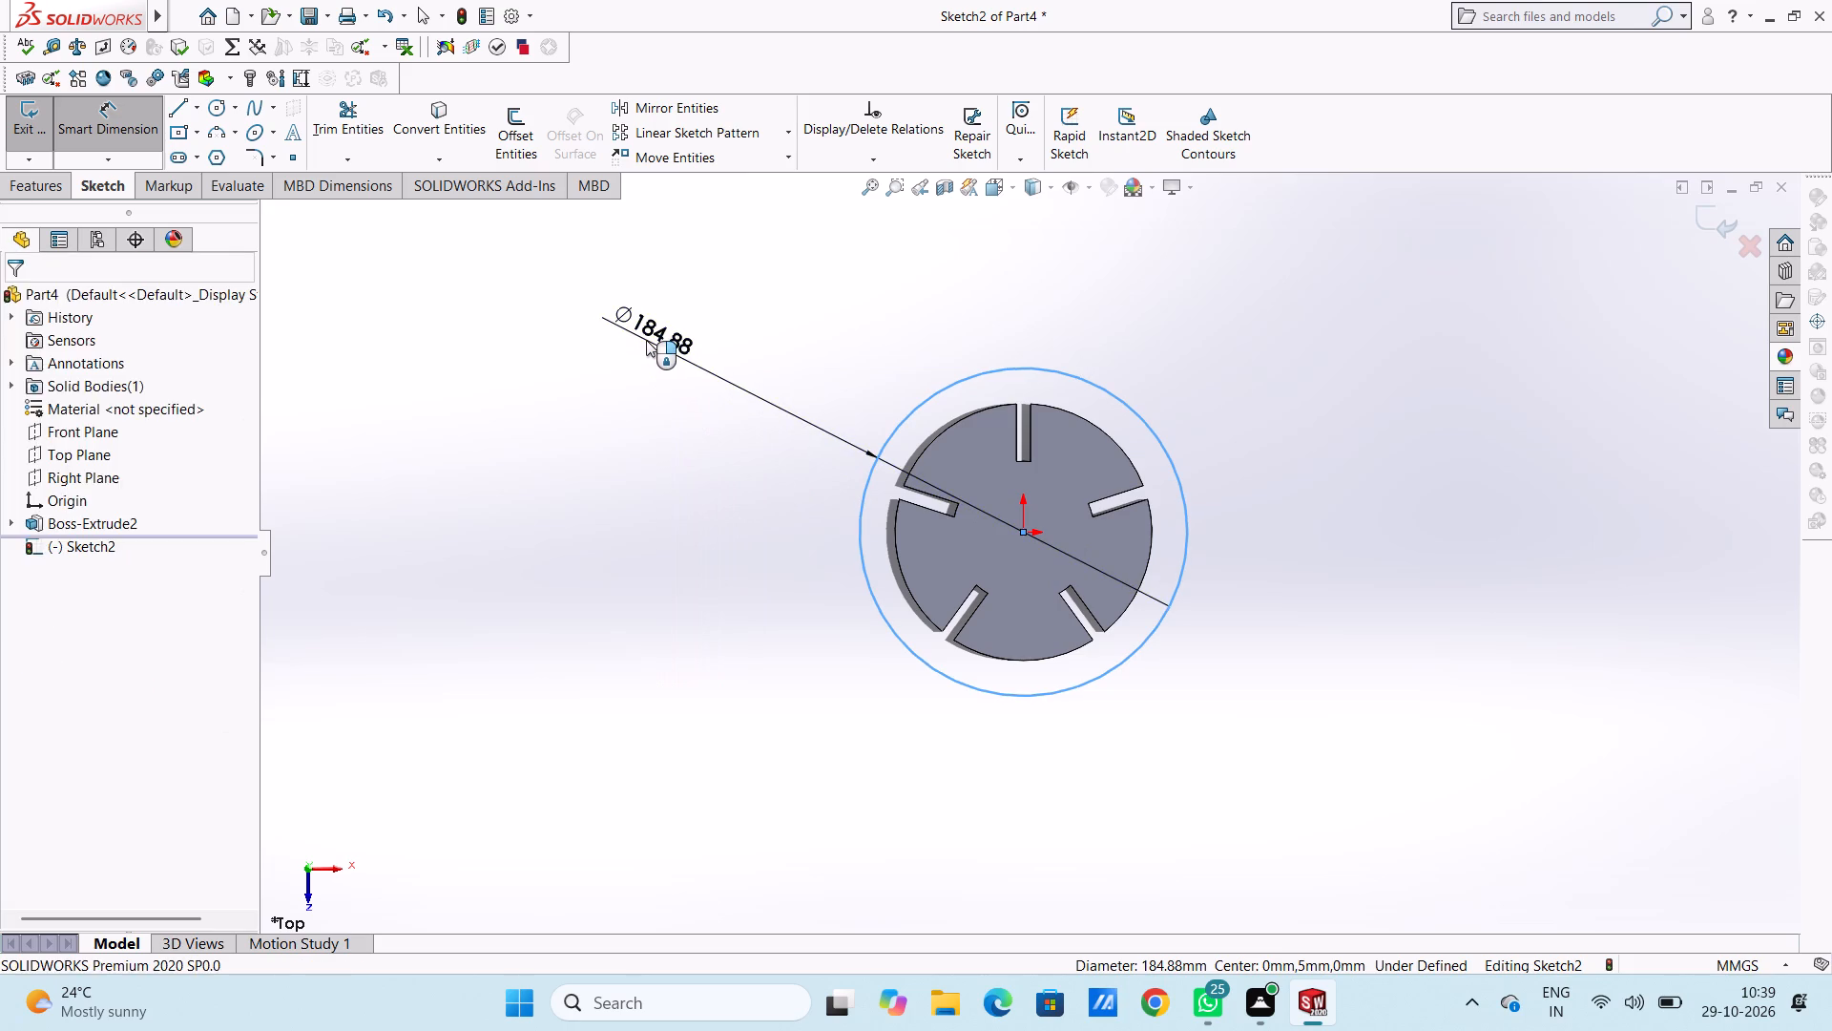
text(15)
key(0)
key(Return)
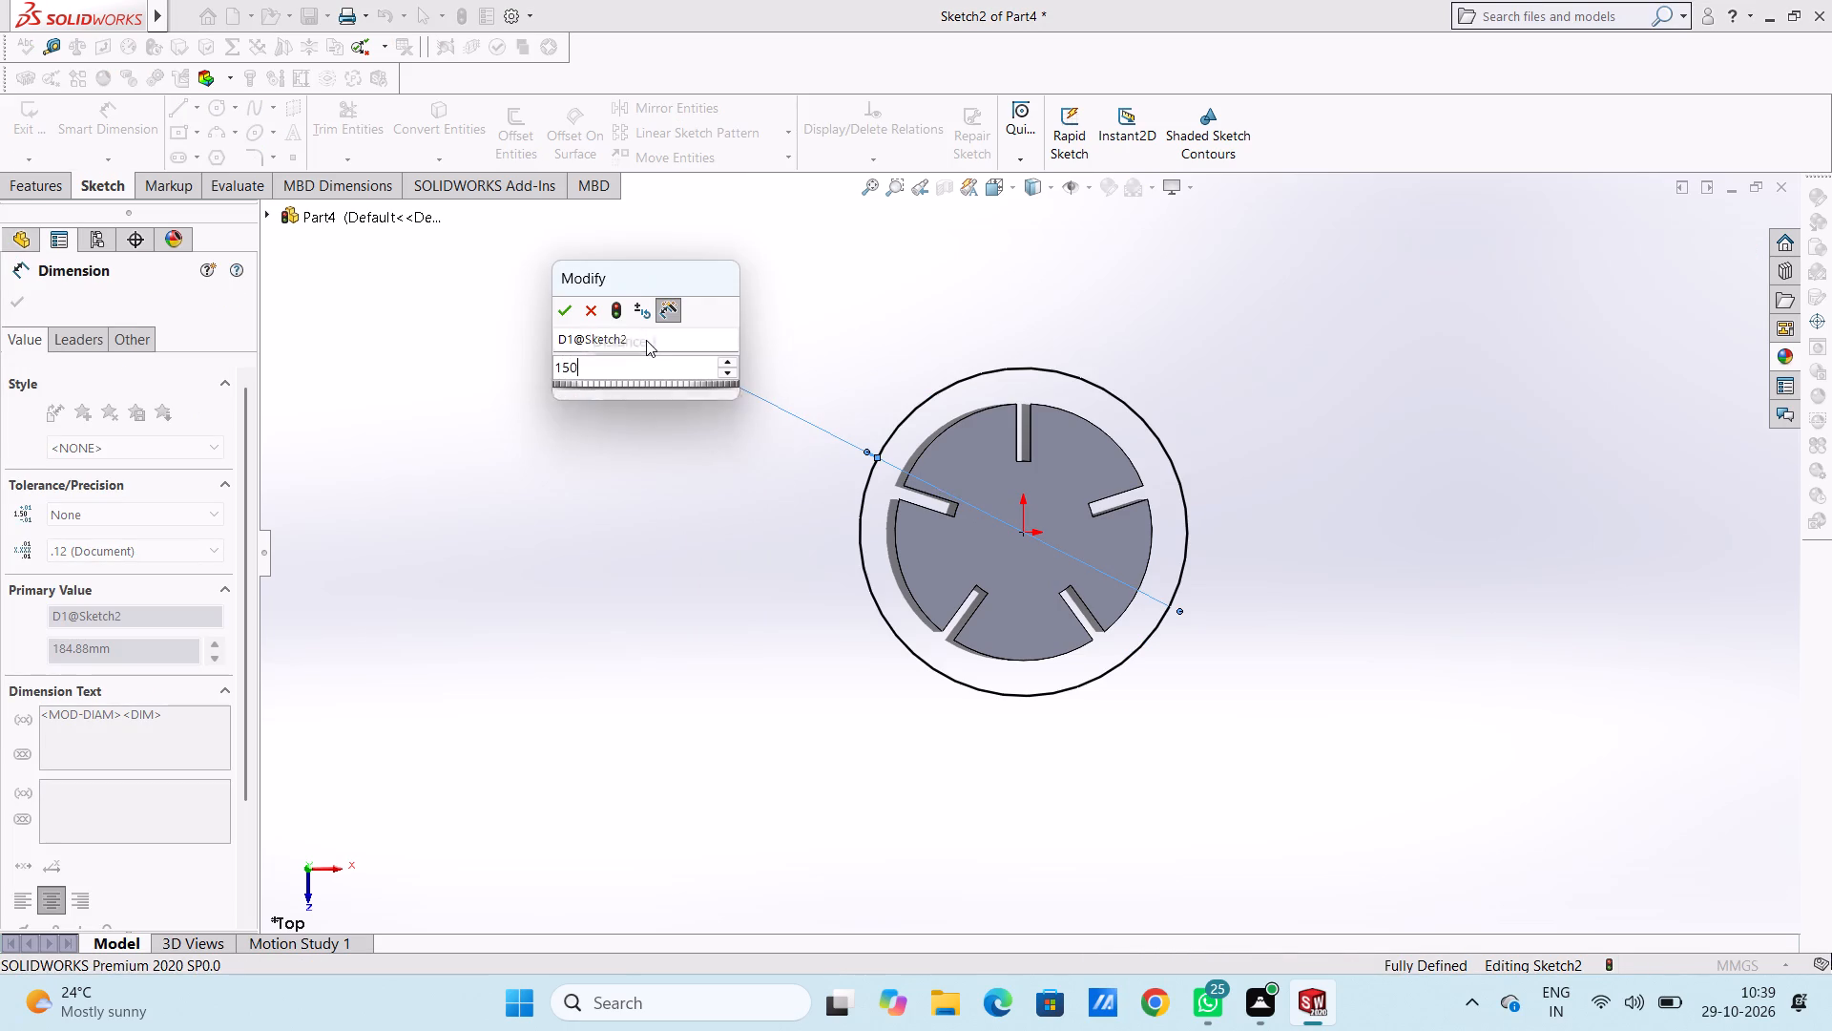
click(589, 533)
scroll(1012, 453, down, 3)
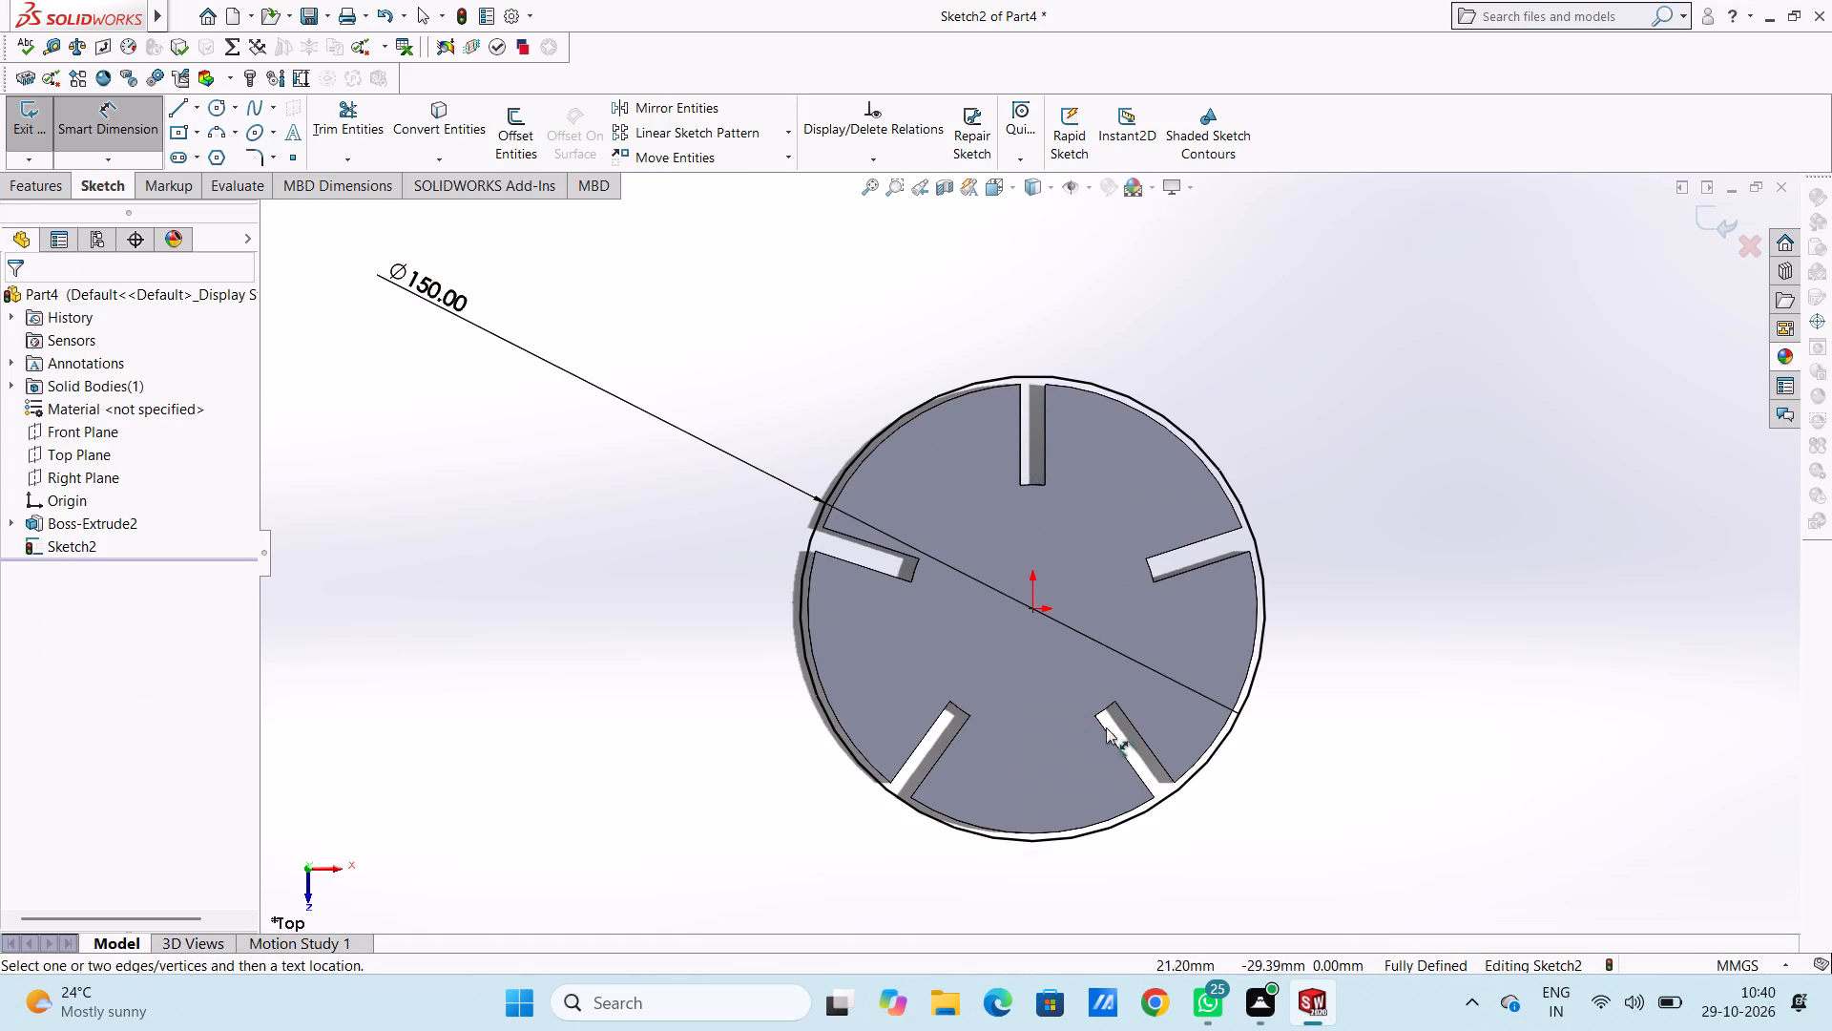
scroll(1067, 724, up, 2)
scroll(1029, 678, down, 2)
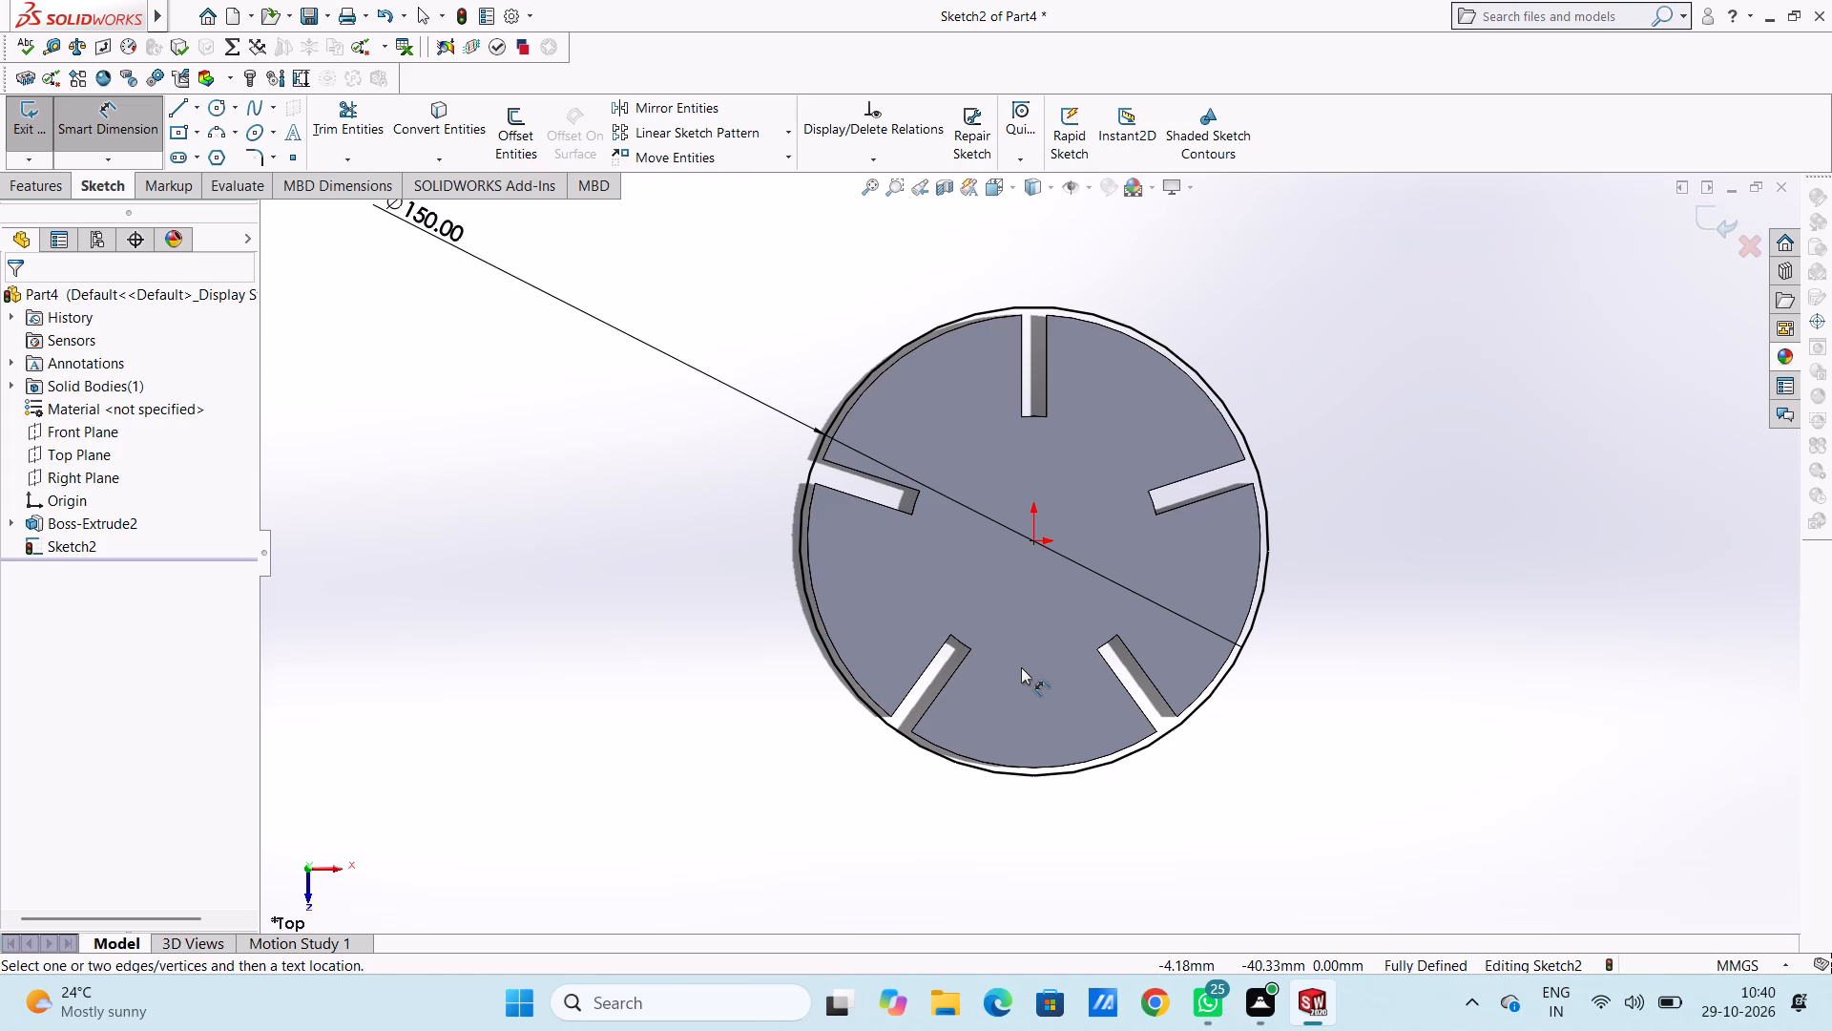
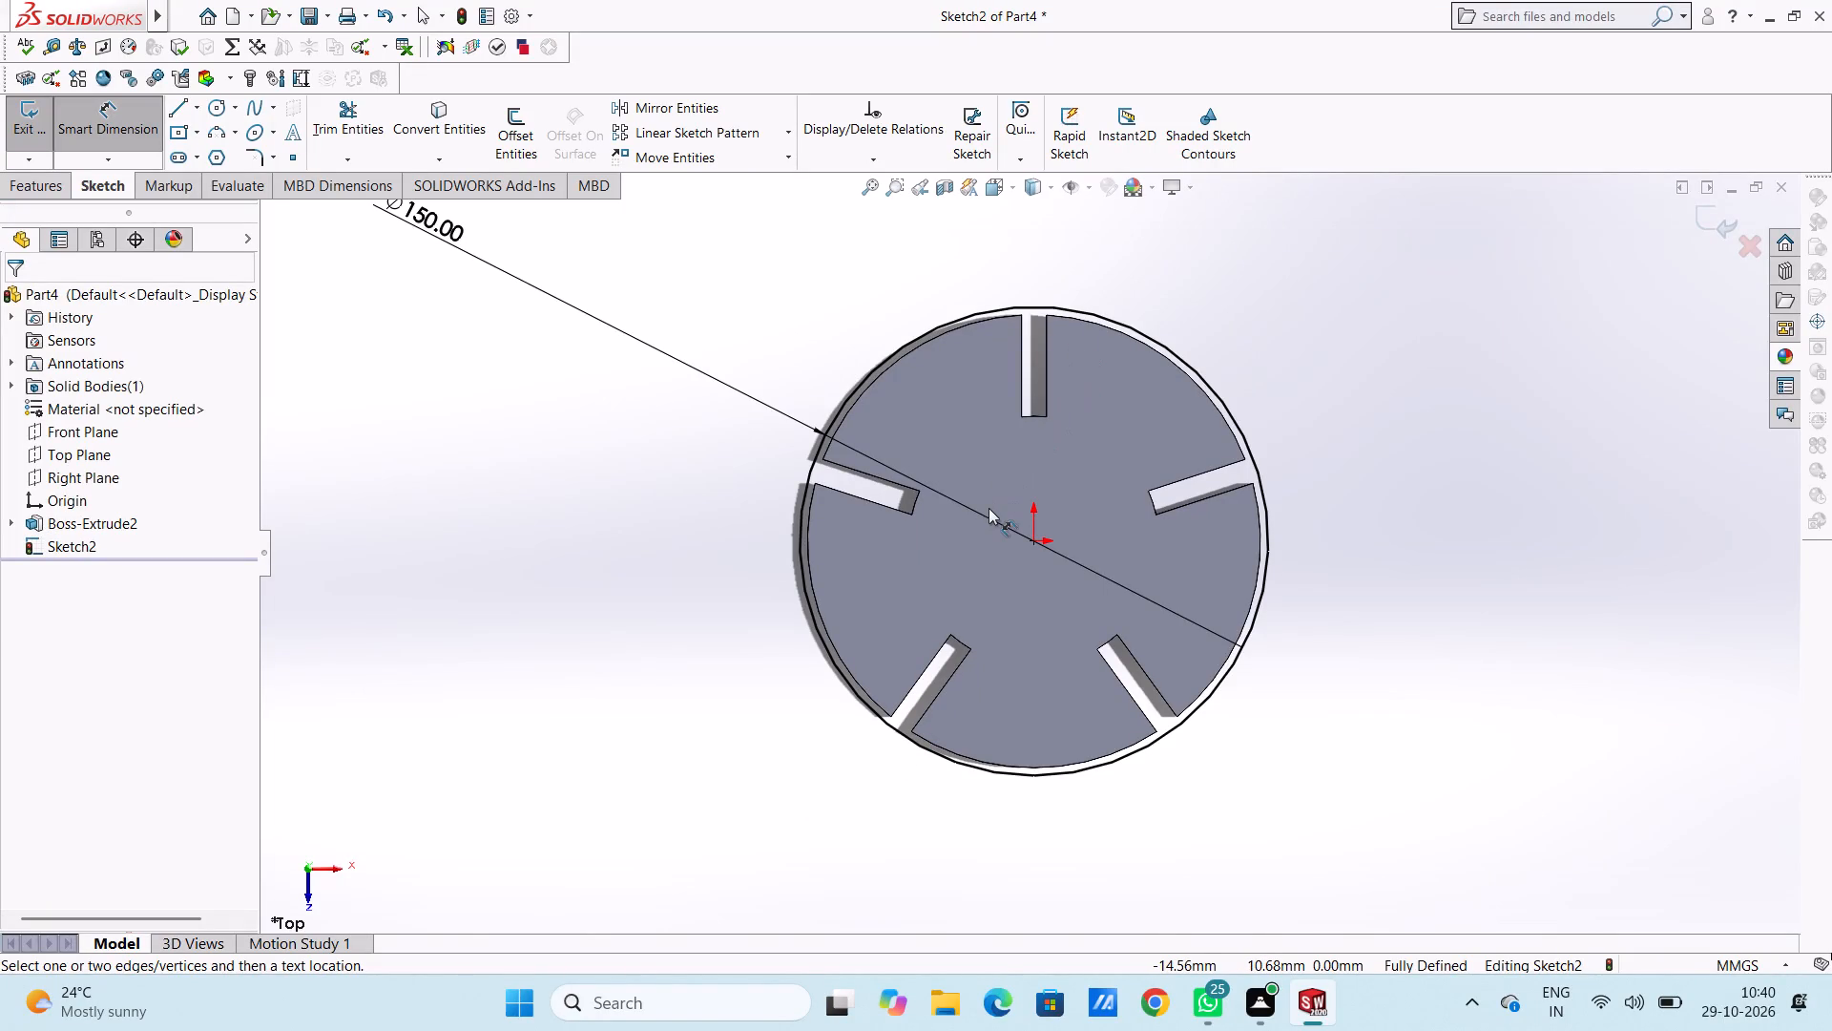
Draw a second circle centred on the origin with a radius of 60 mm, inside the 150 mm circle.
scroll(989, 508, up, 1)
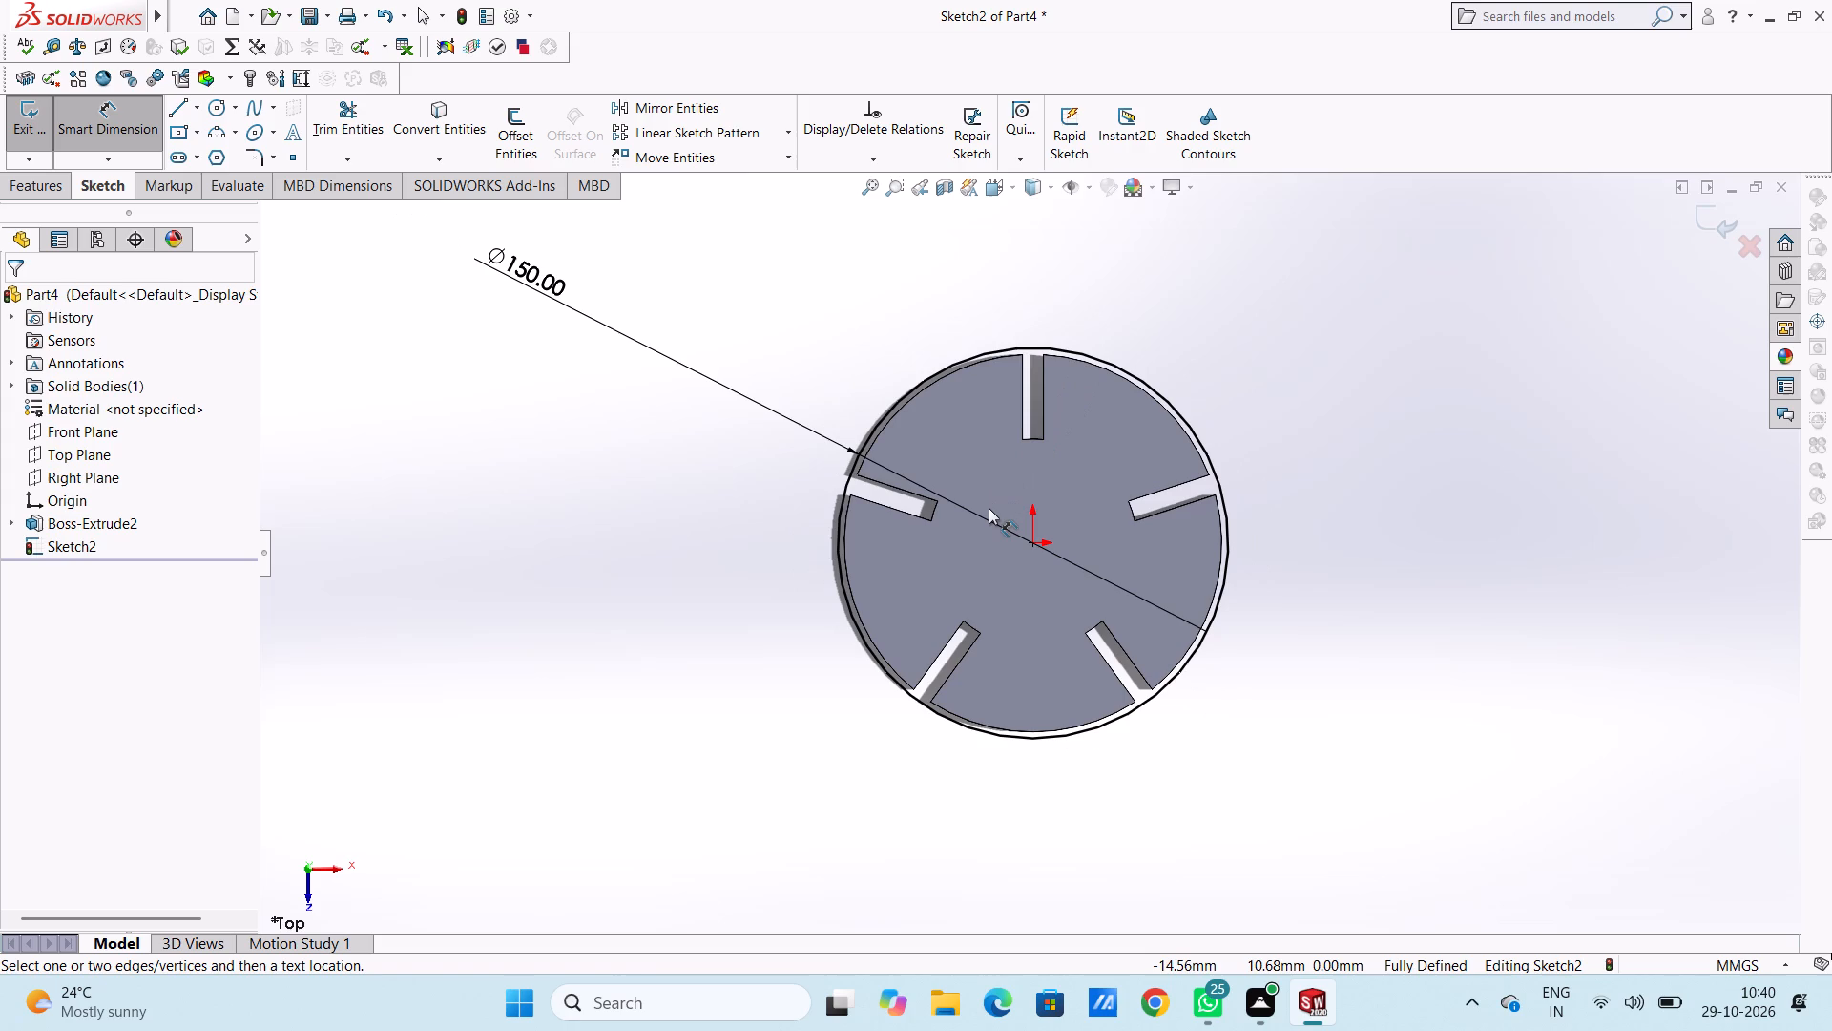
scroll(1043, 491, down, 1)
scroll(1043, 491, up, 2)
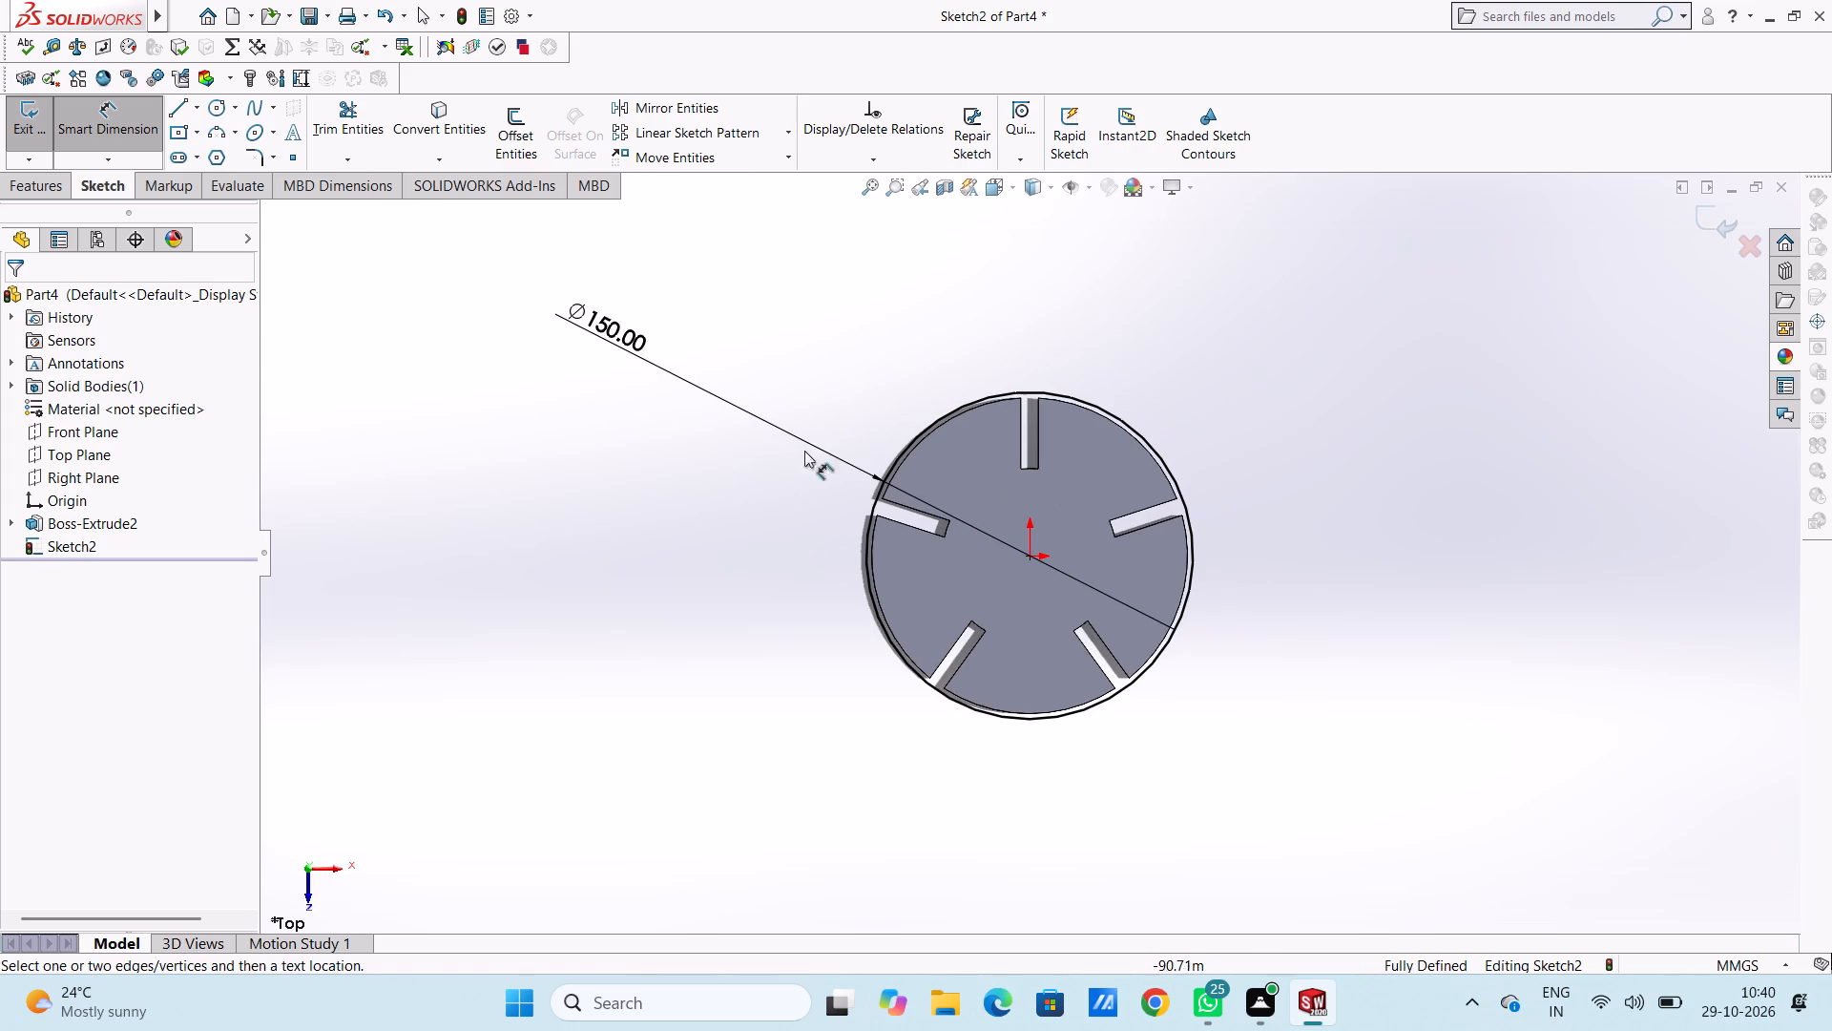
click(219, 113)
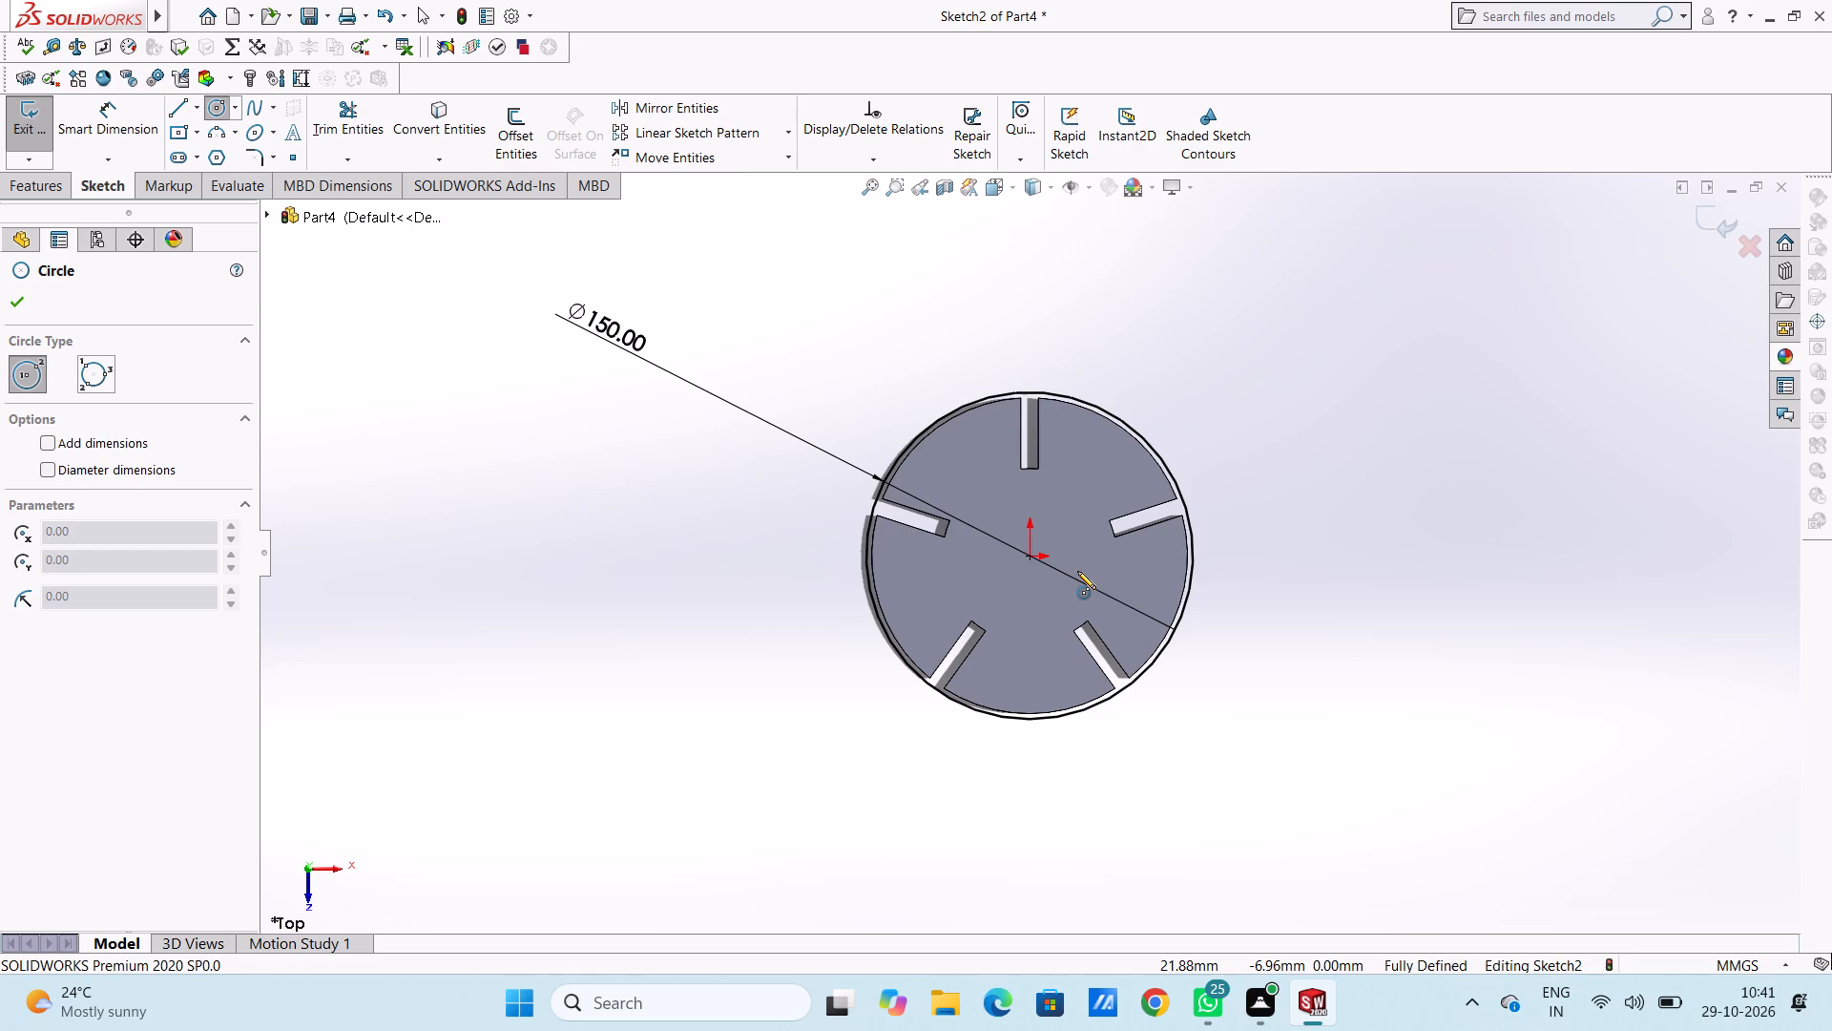
click(1027, 558)
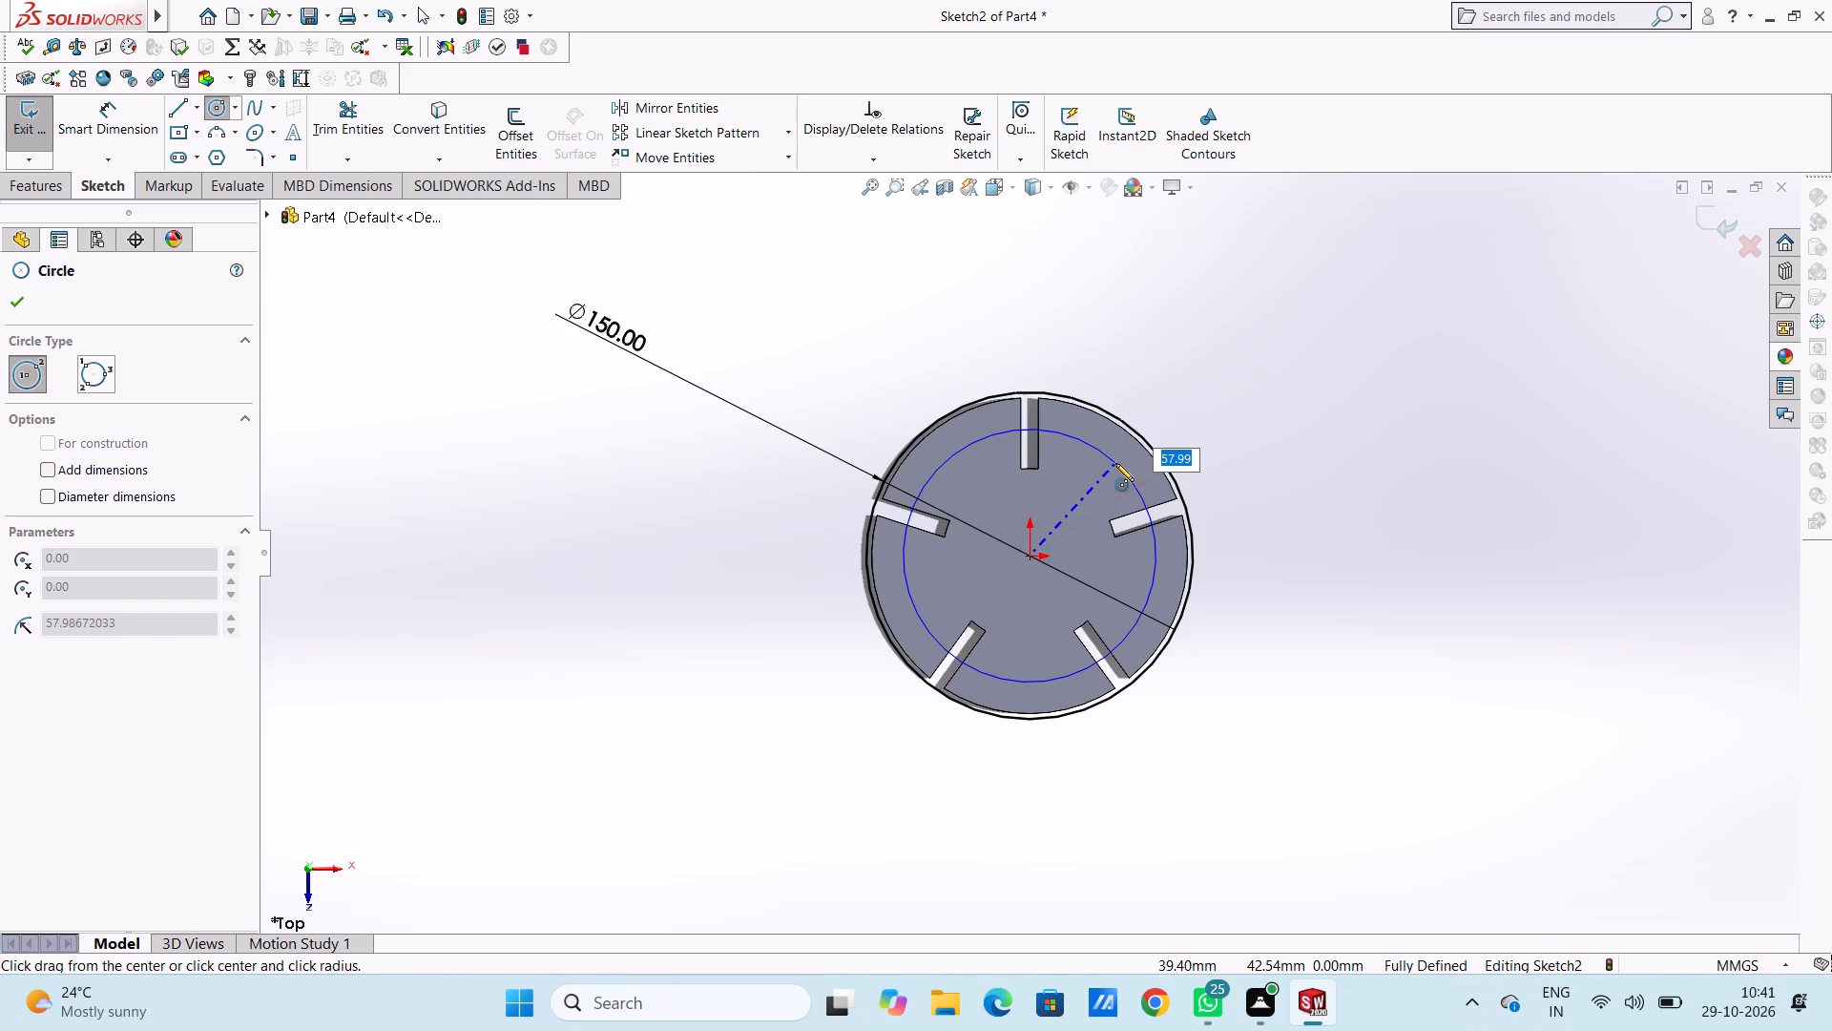
text(60)
key(Return)
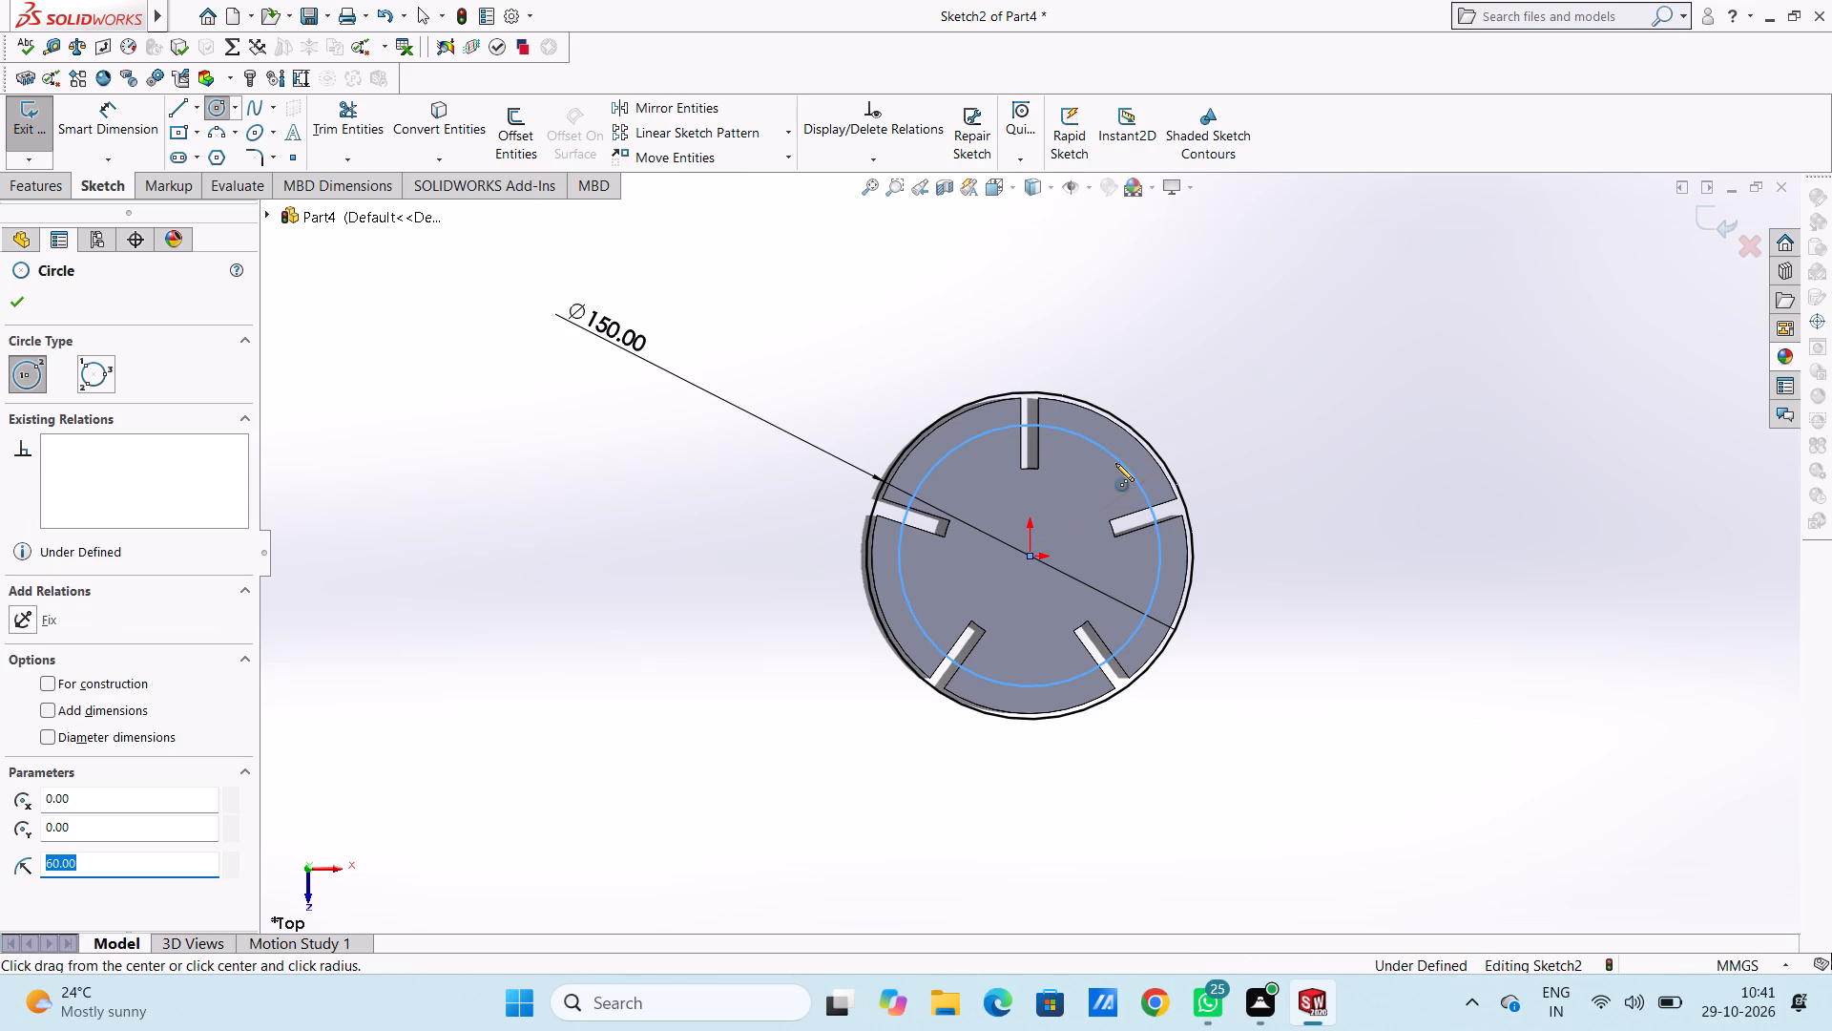
click(10, 293)
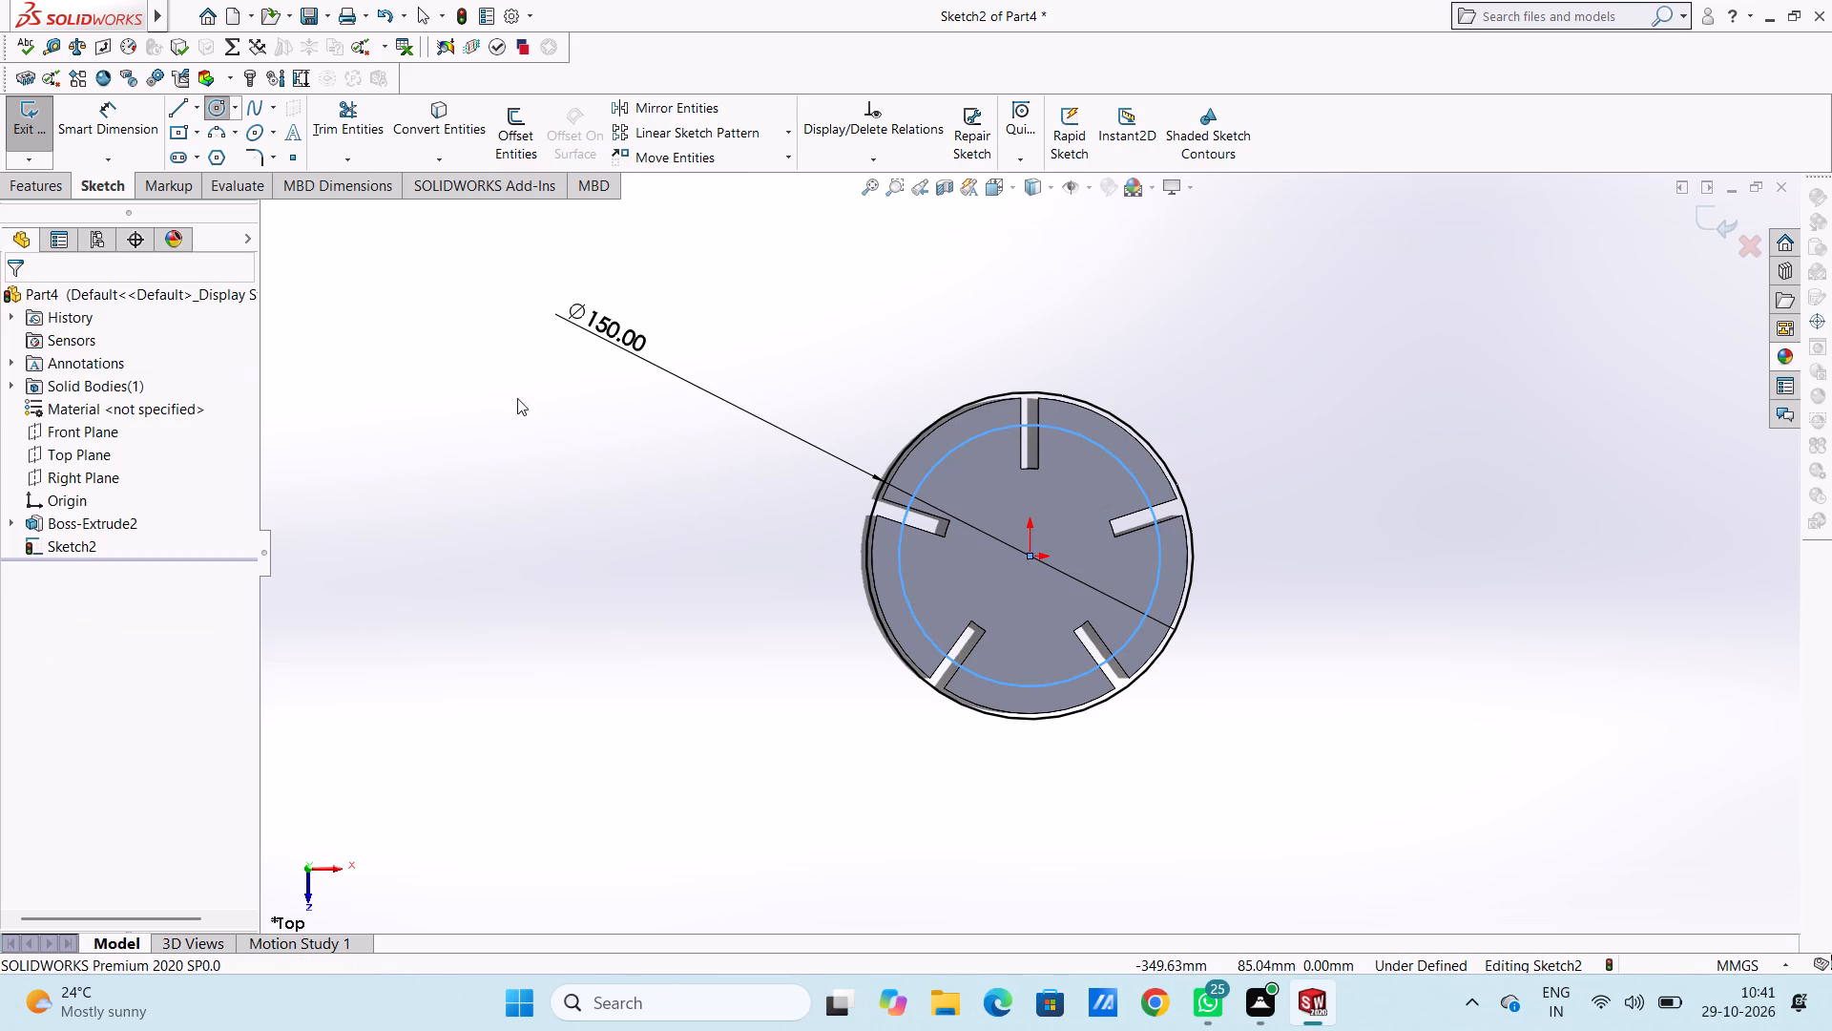
click(596, 411)
Dimension the inner circle's diameter as 120 mm, keeping the proposed value.
click(100, 112)
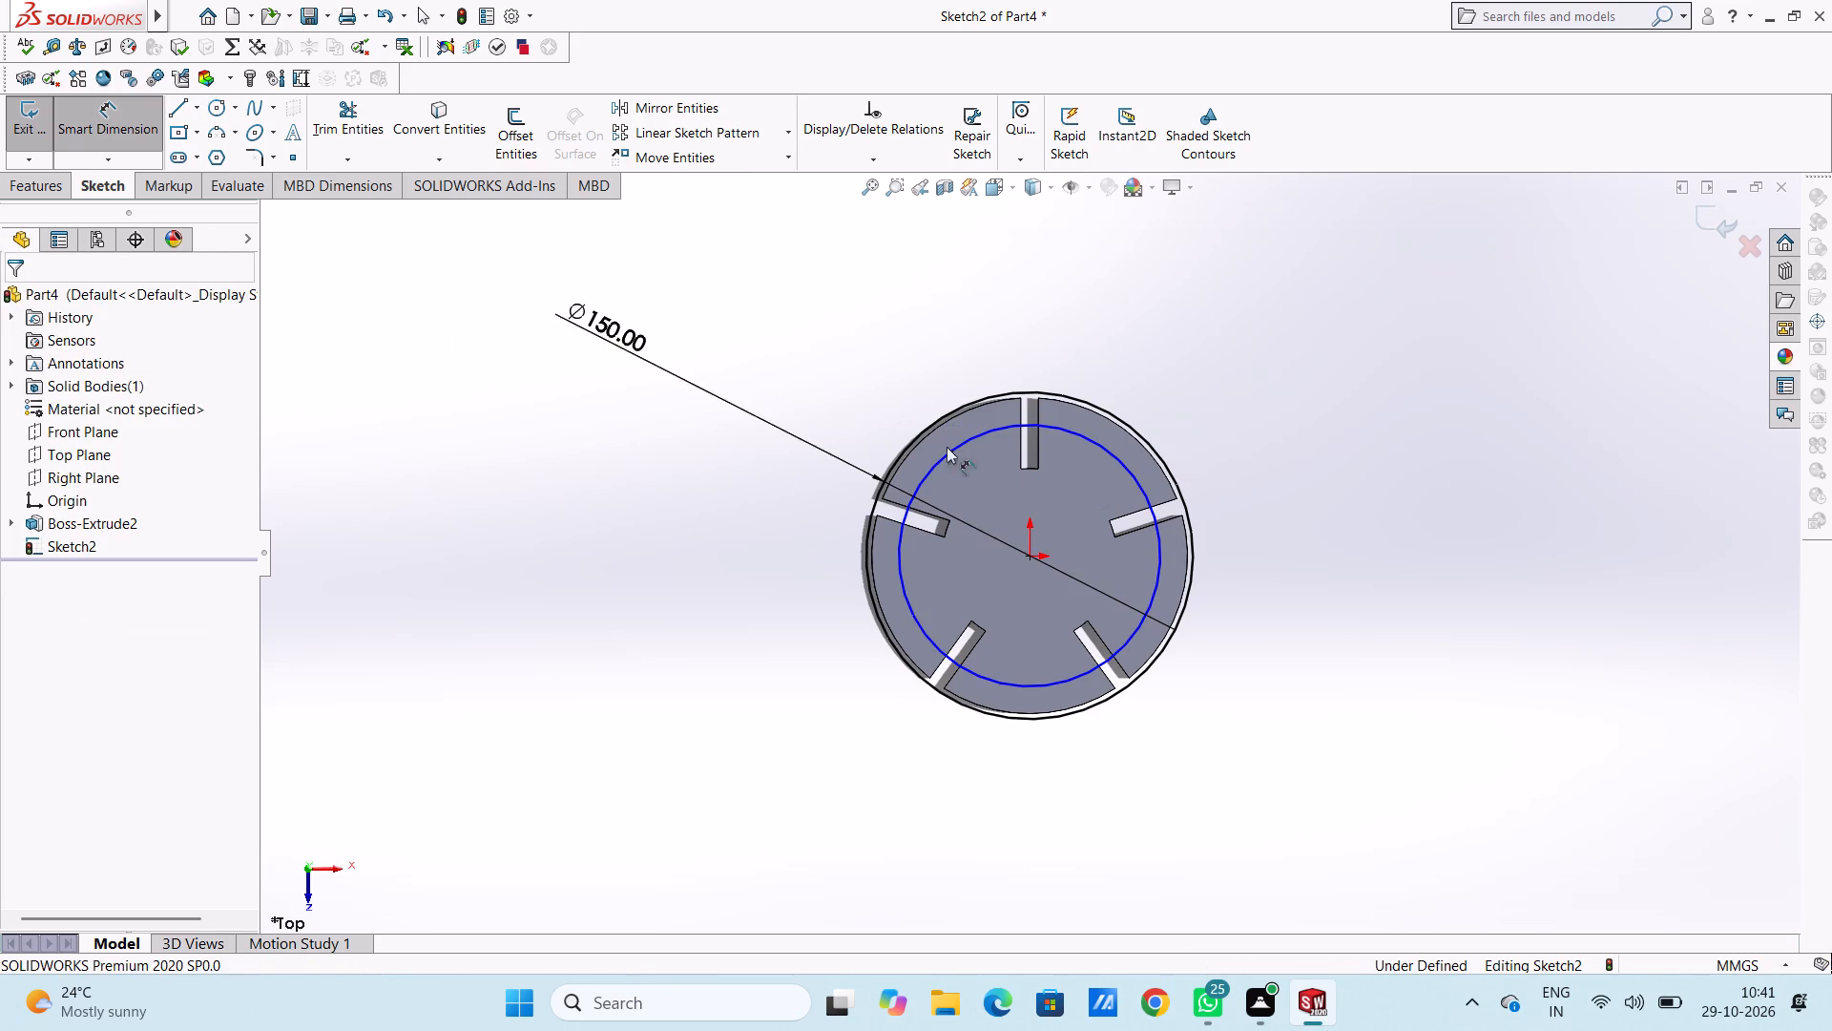
click(1133, 482)
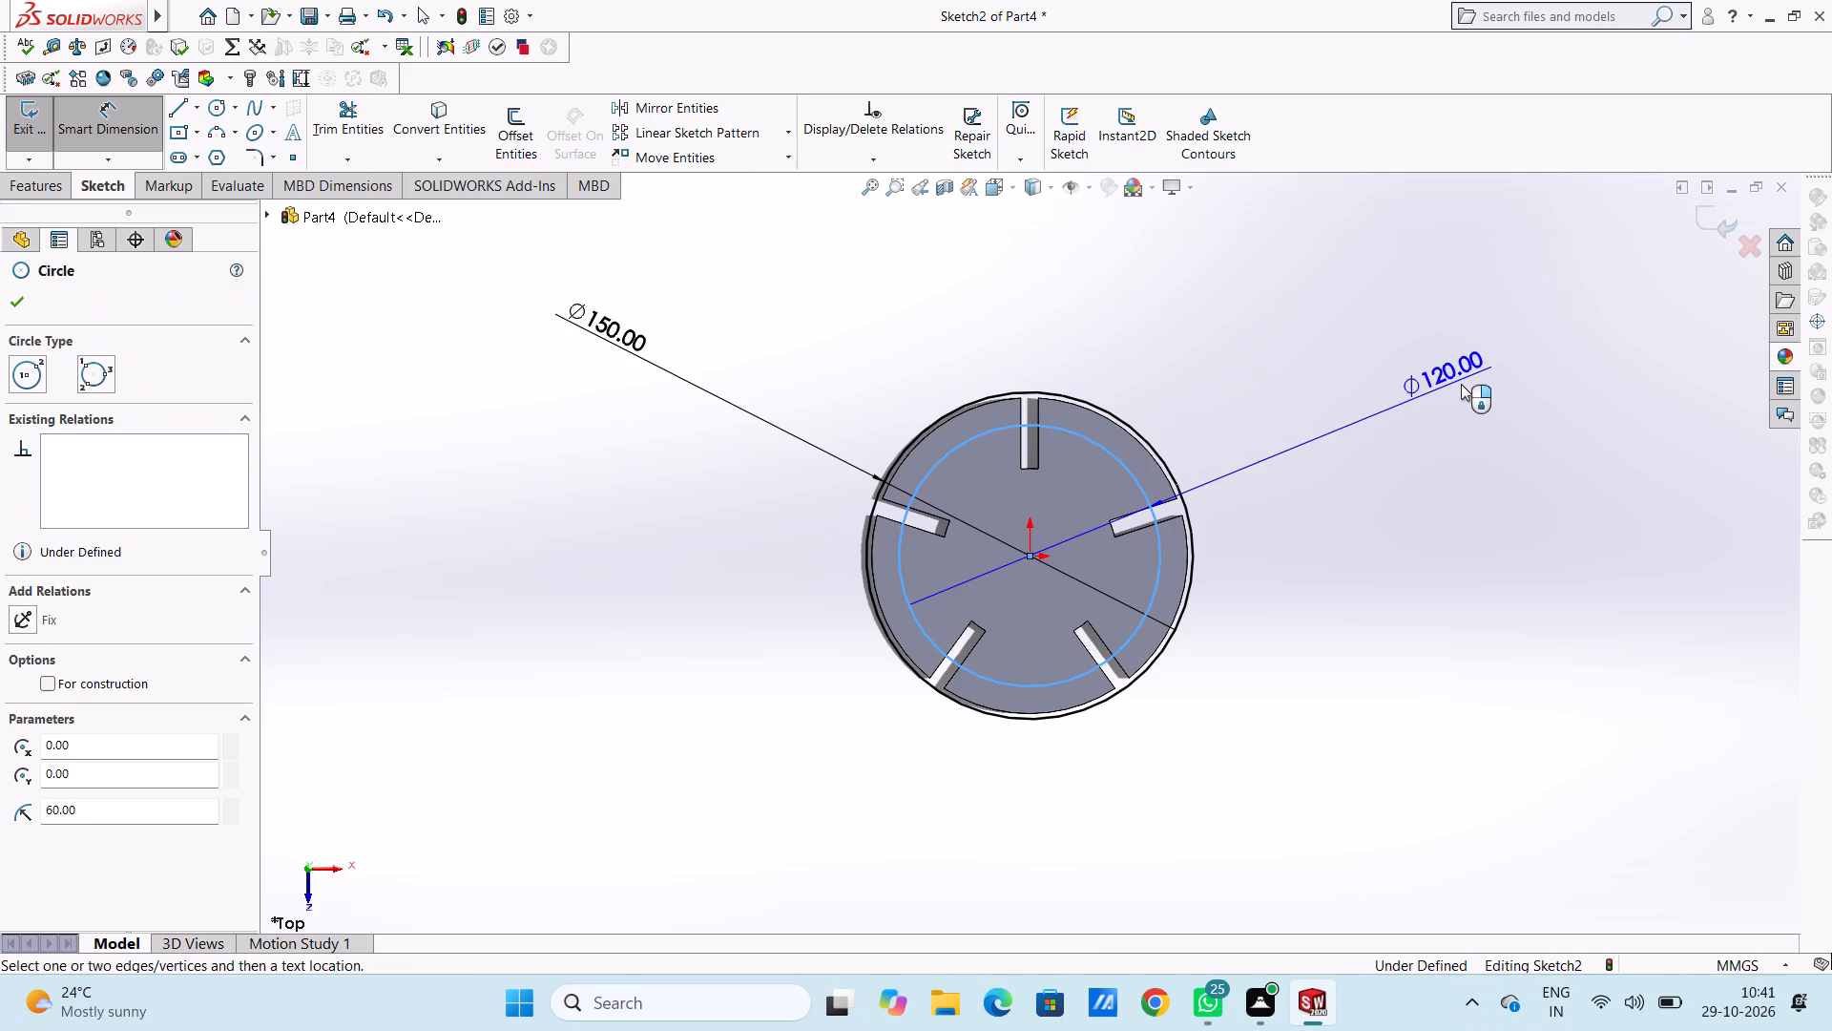
click(1464, 384)
click(1378, 355)
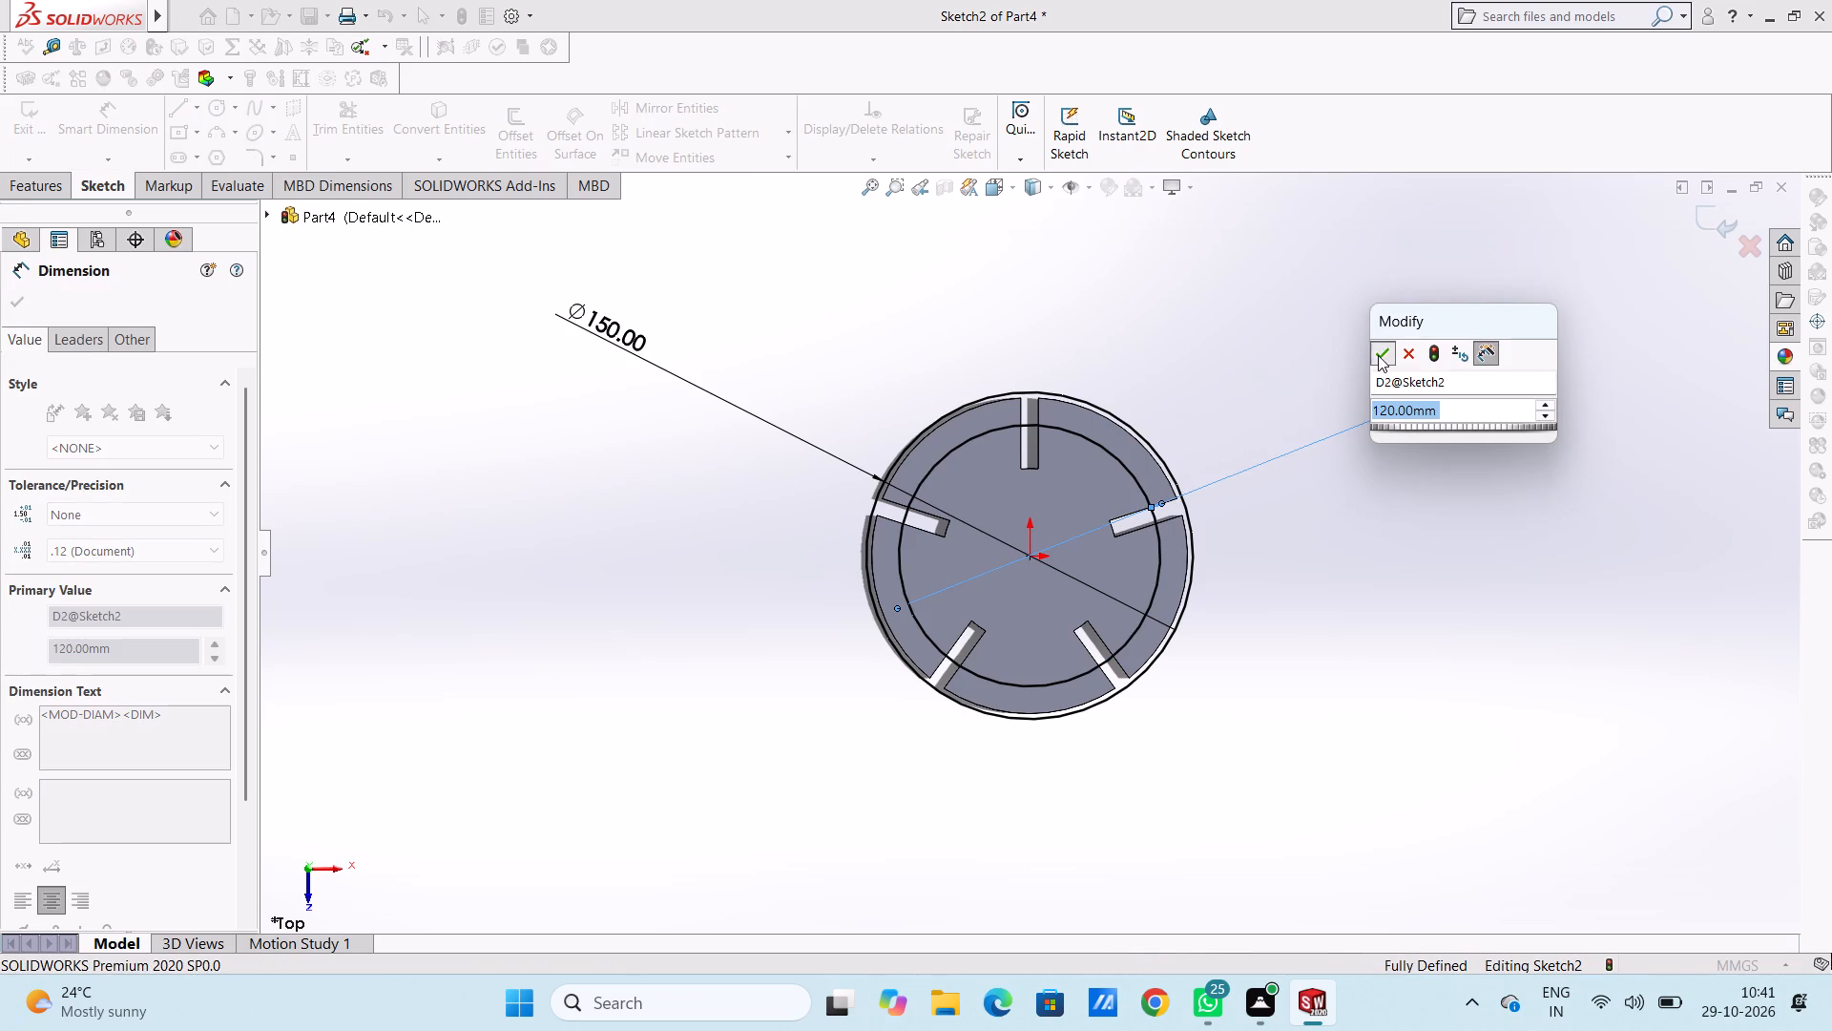
click(1290, 354)
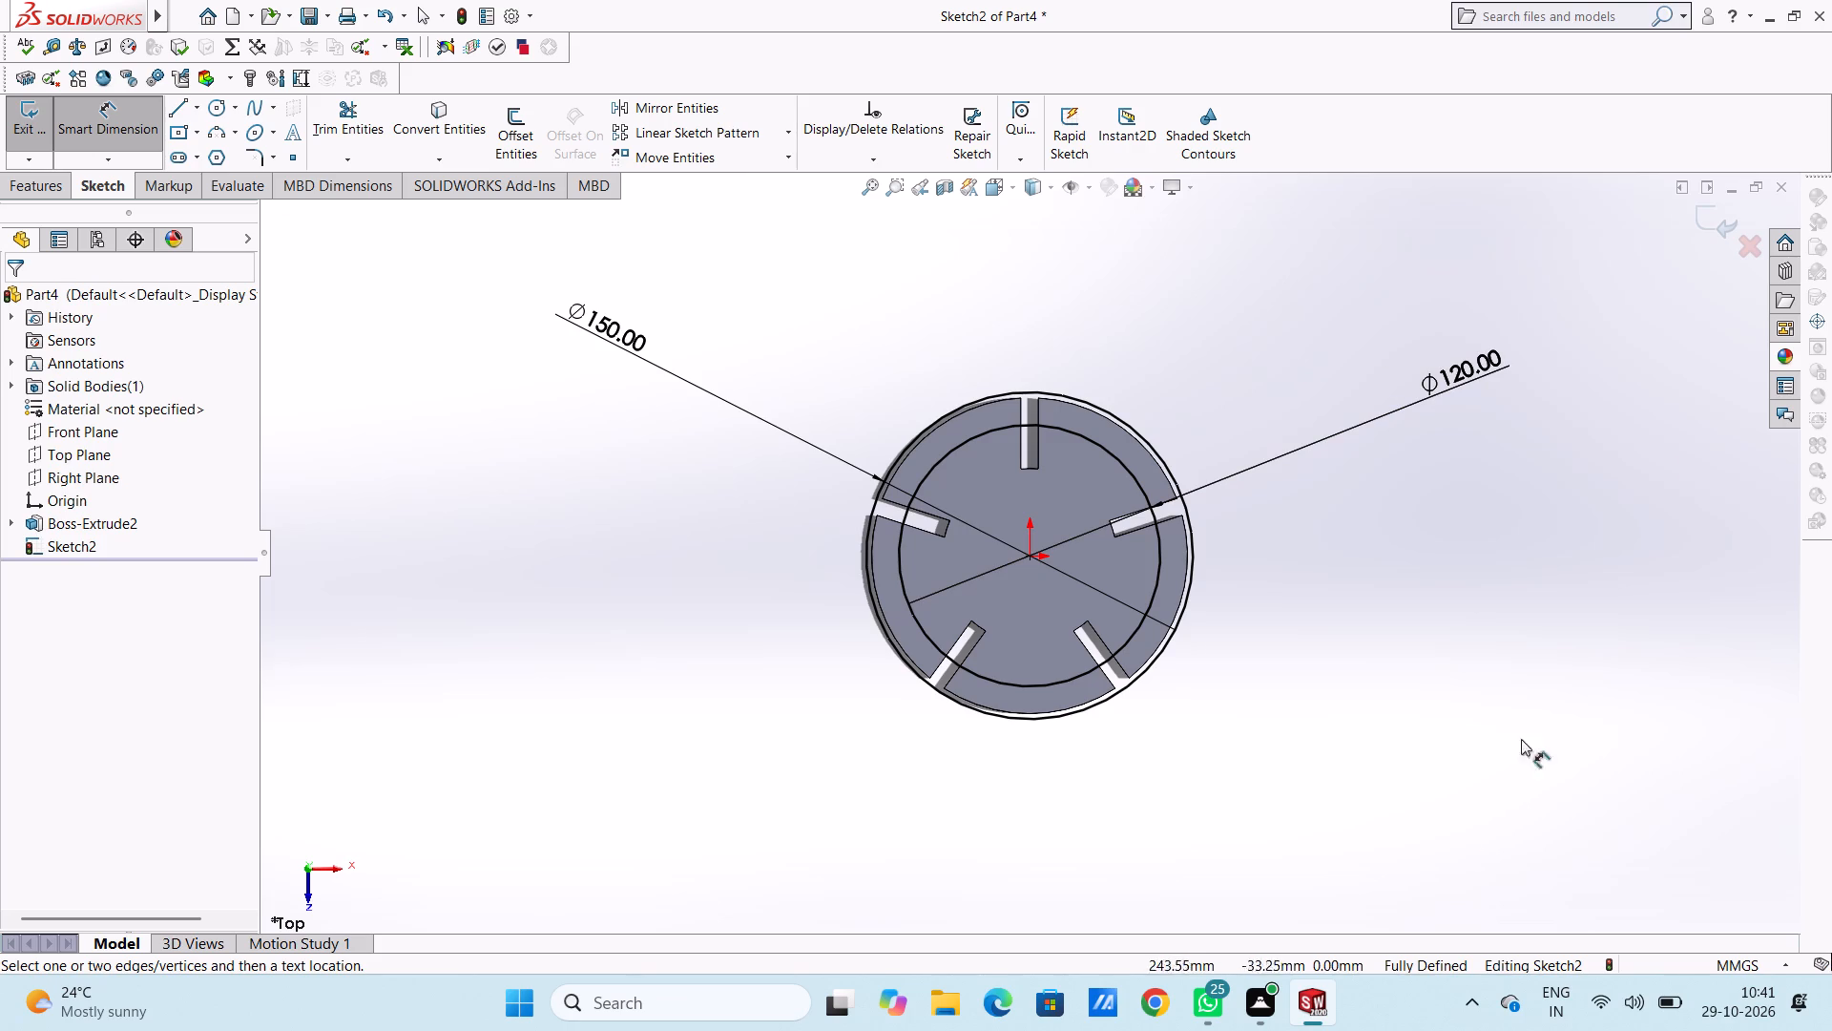
Sketch a slanted line about 126 mm long from the origin up and left, ending outside the 150 mm circle.
scroll(1081, 669, up, 2)
scroll(1079, 666, down, 3)
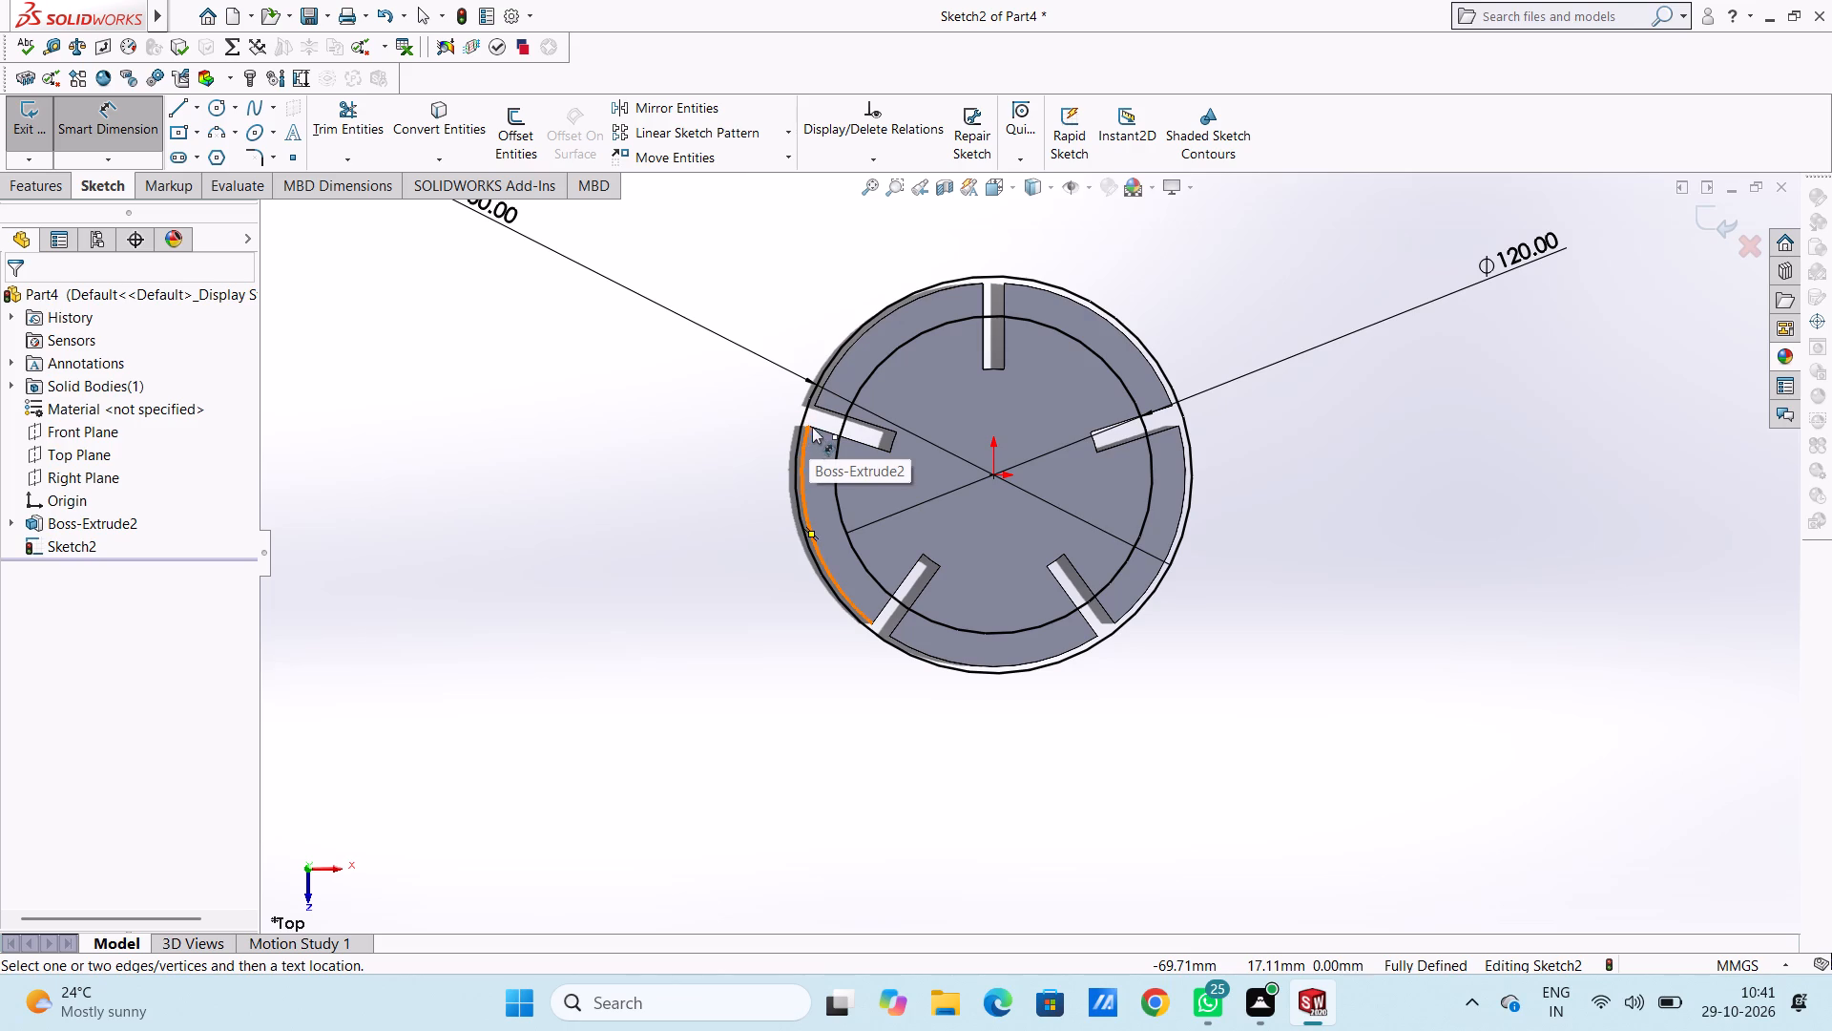
scroll(970, 330, up, 2)
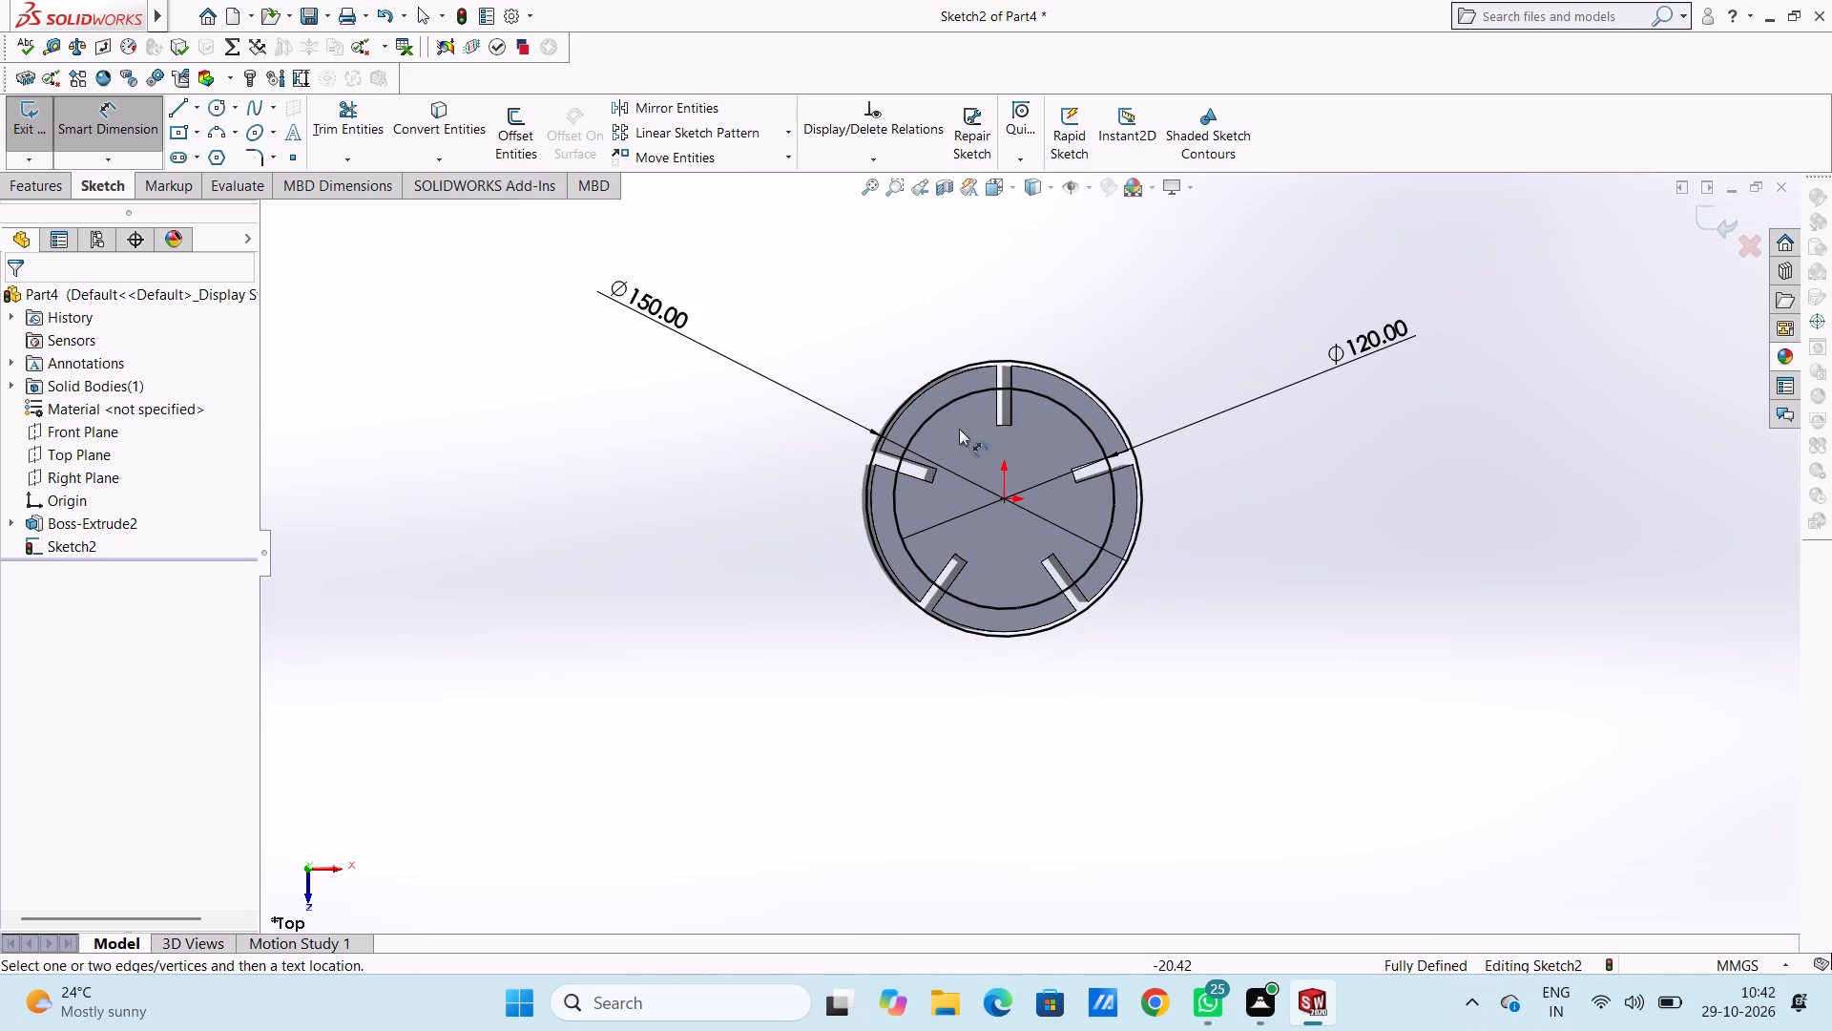
click(182, 110)
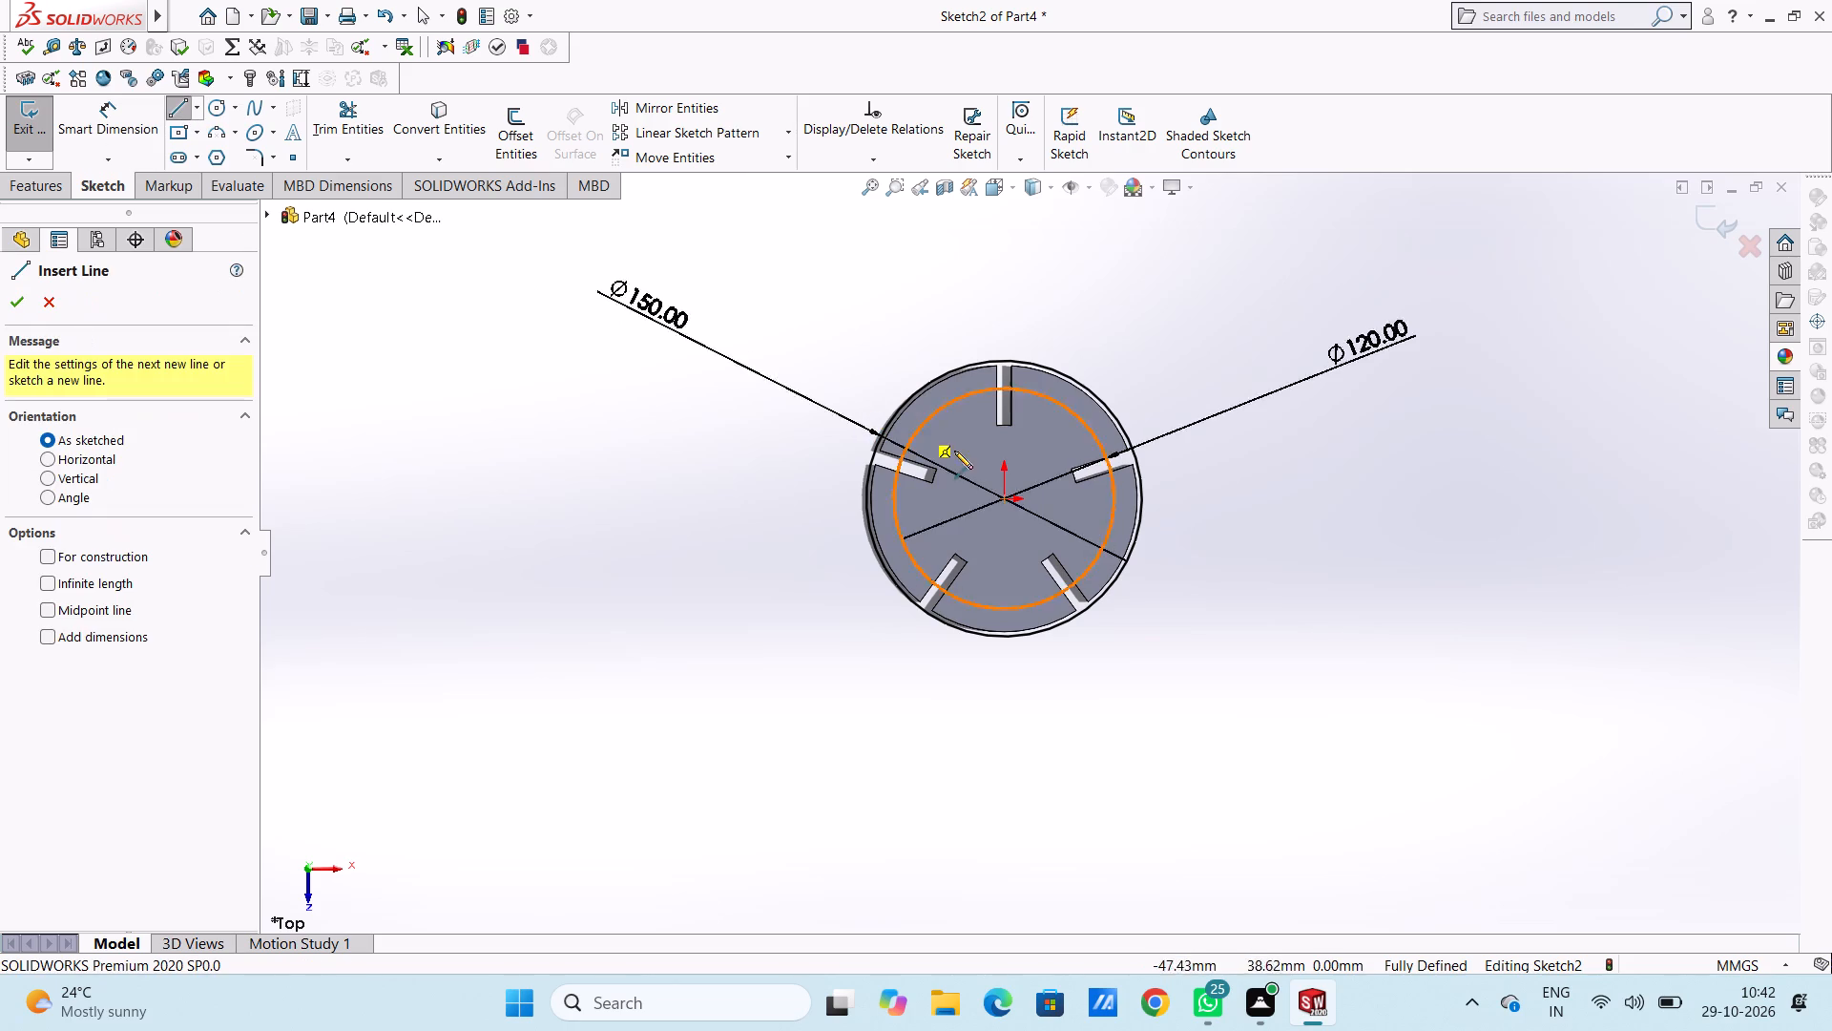
click(1005, 496)
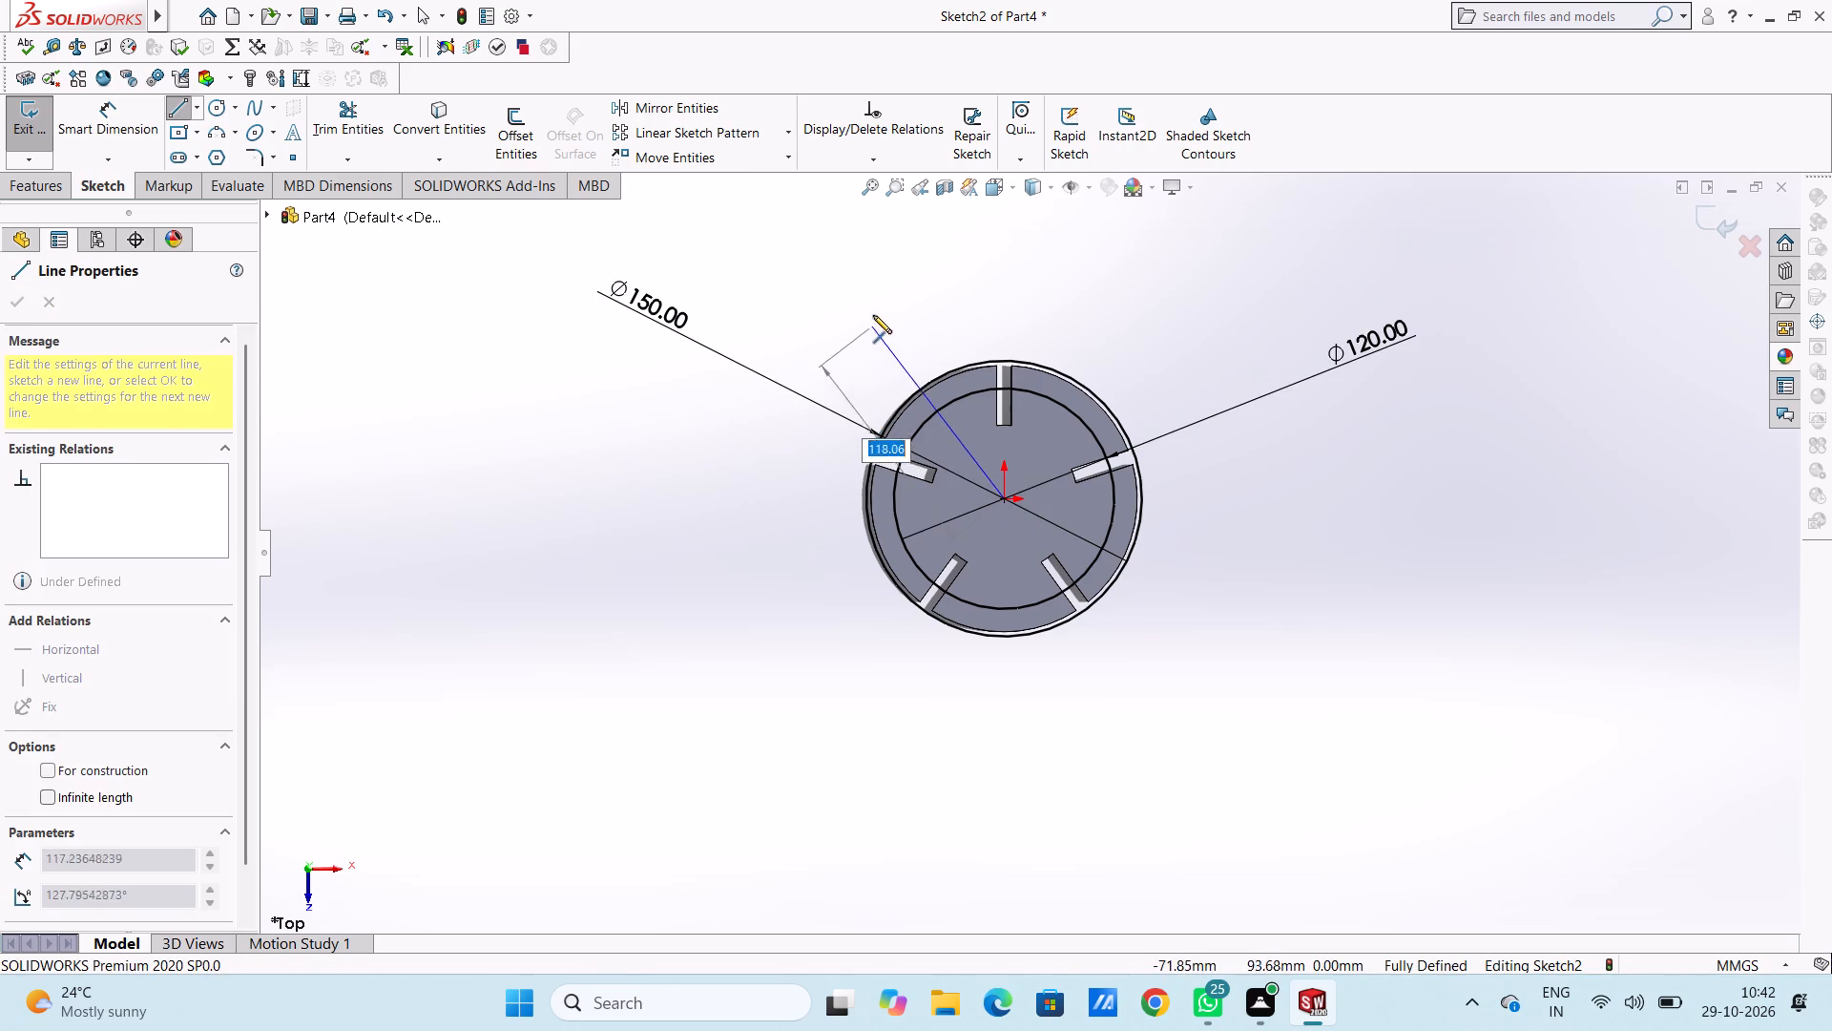
click(874, 306)
right_click(807, 290)
click(819, 311)
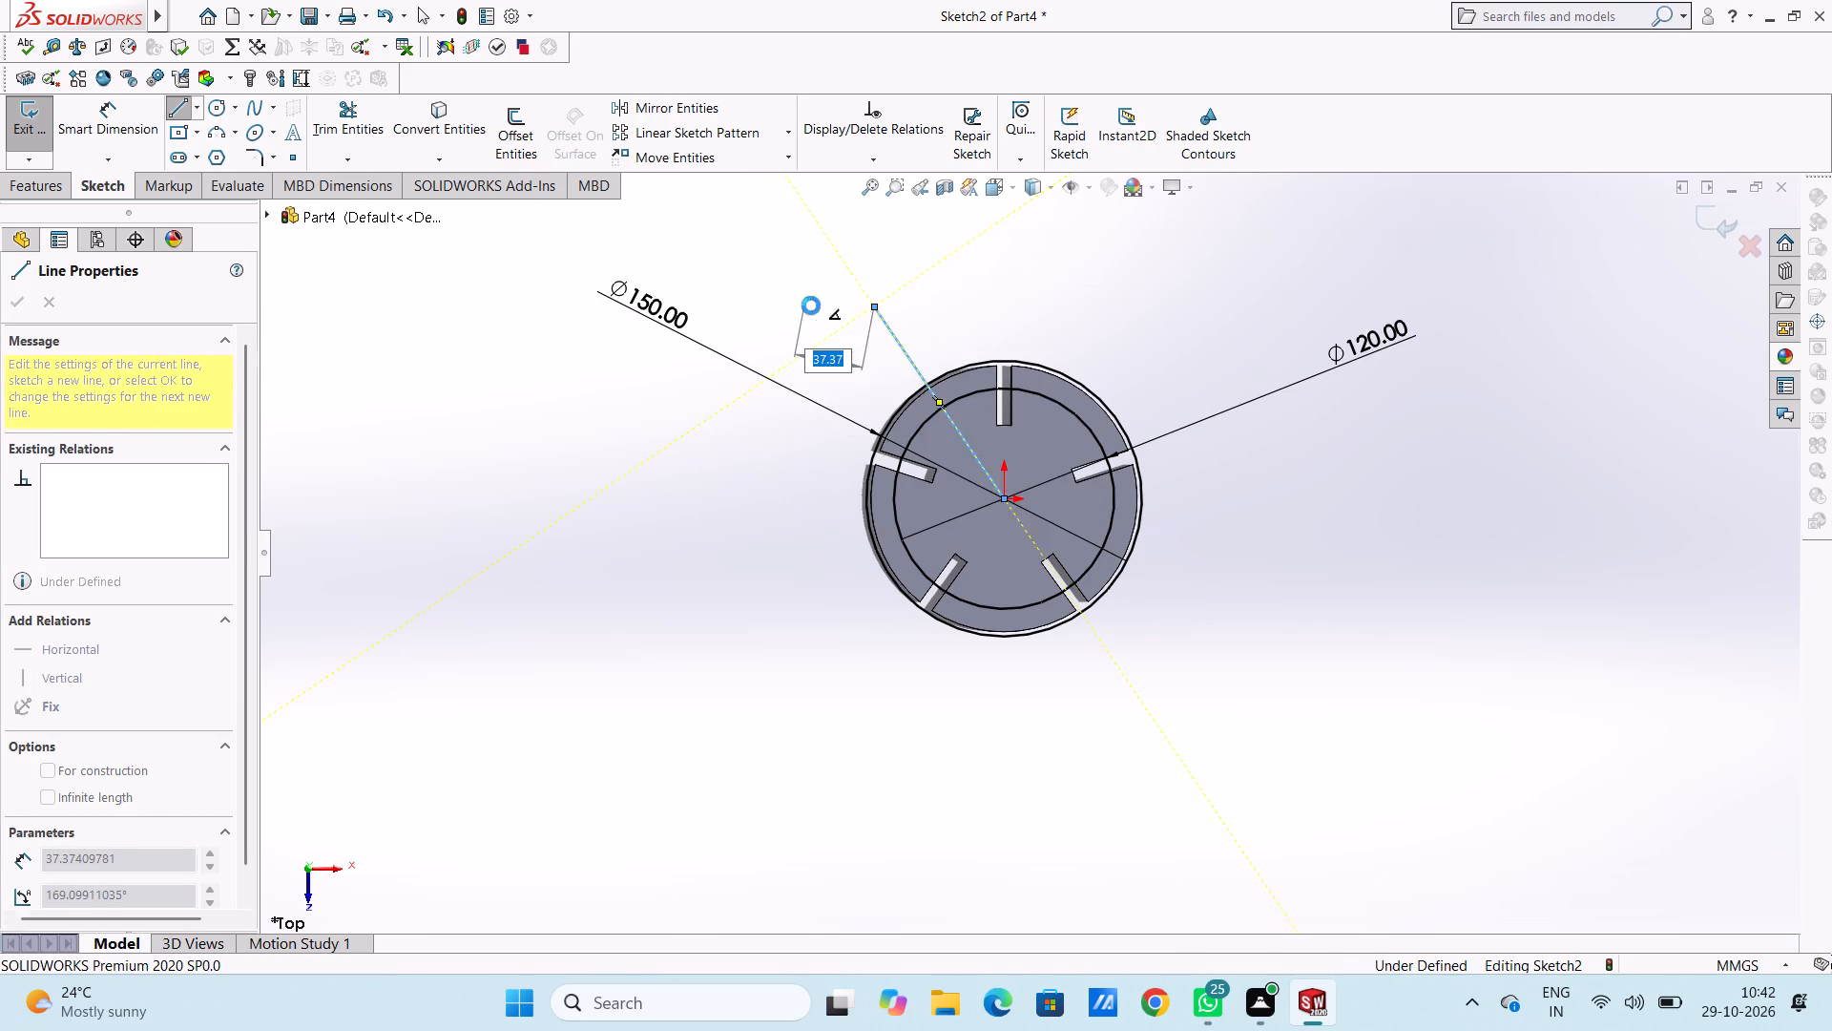
click(782, 284)
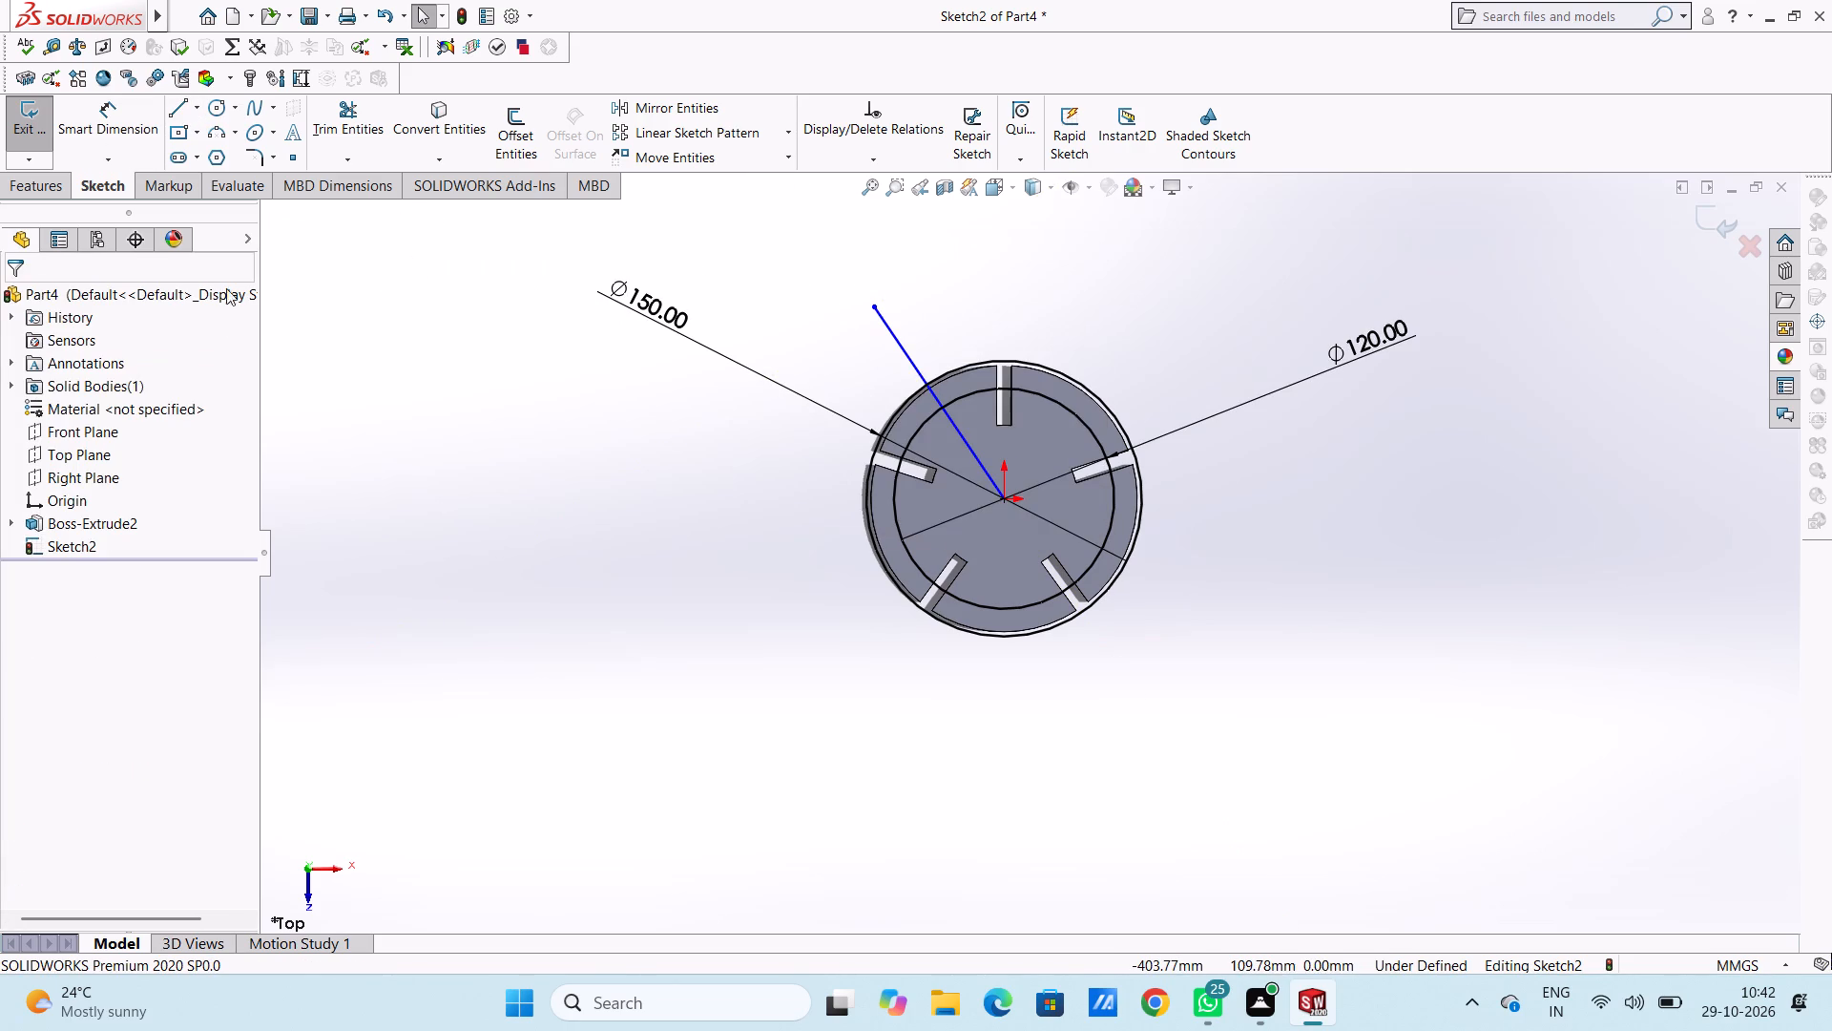
Dimension the angle between the slanted line and the vertical through the origin as 45°.
click(143, 130)
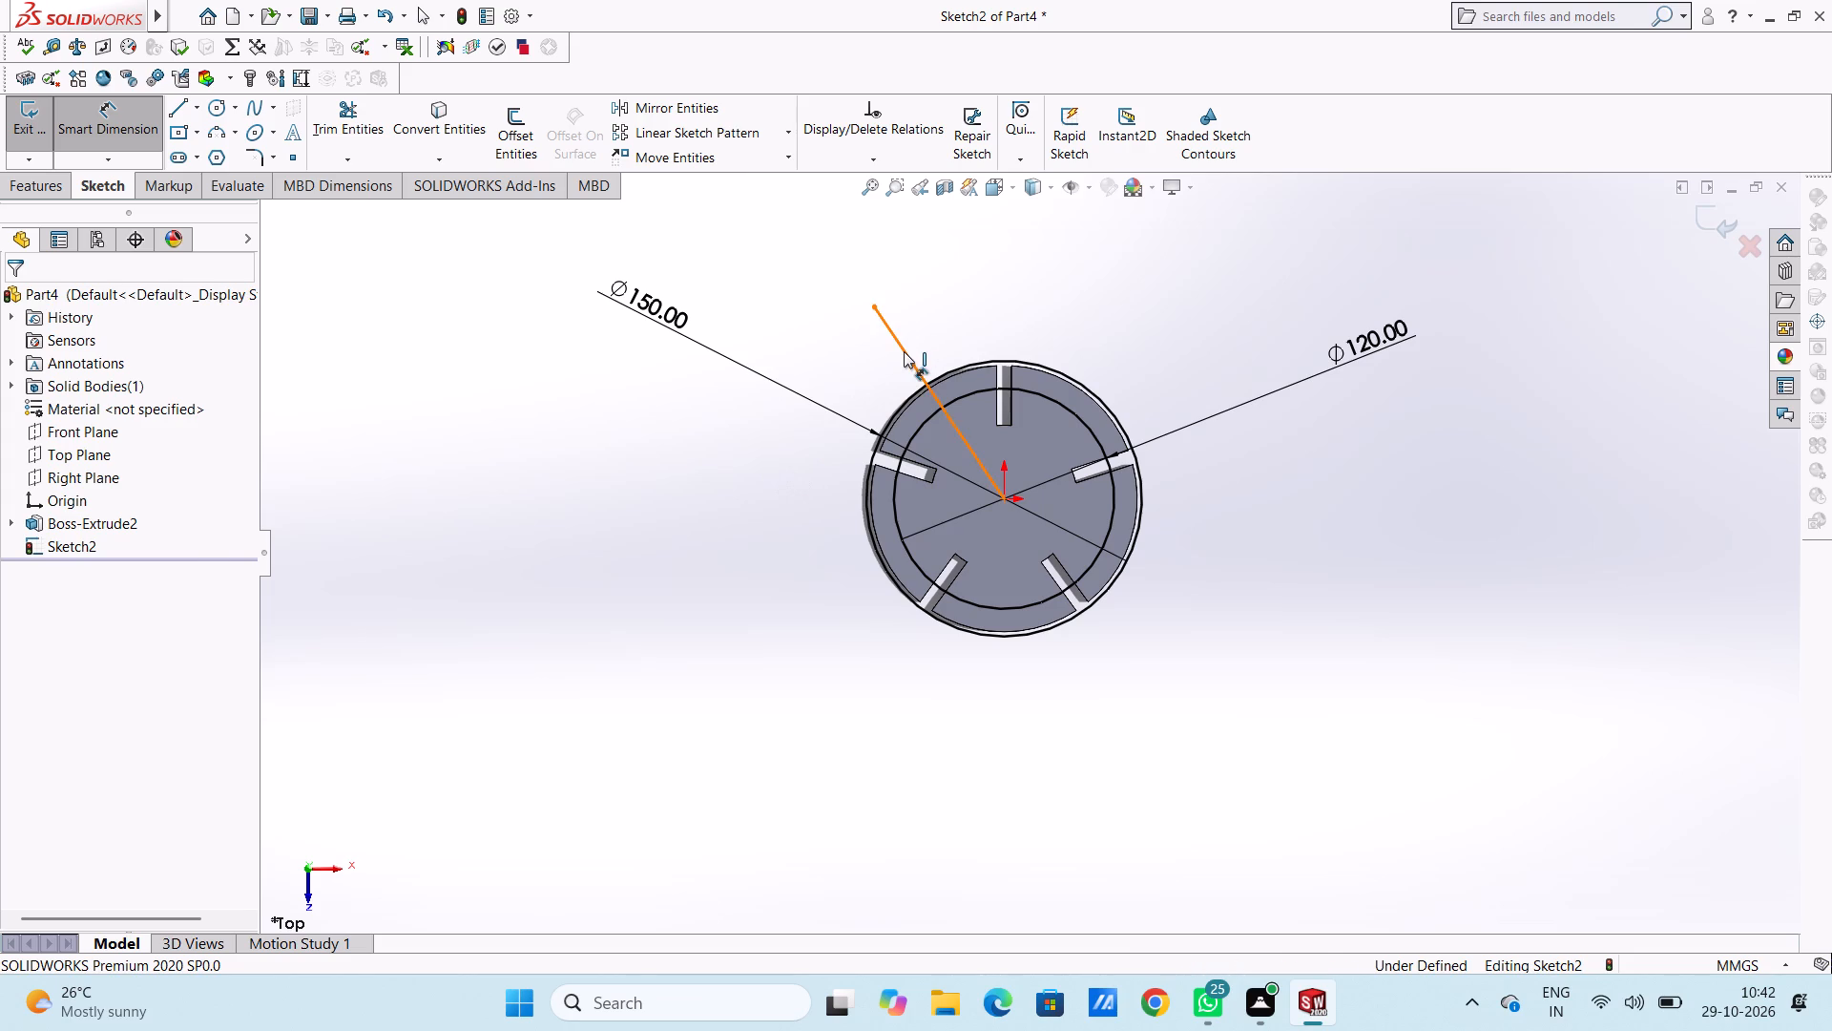
click(904, 351)
click(1004, 498)
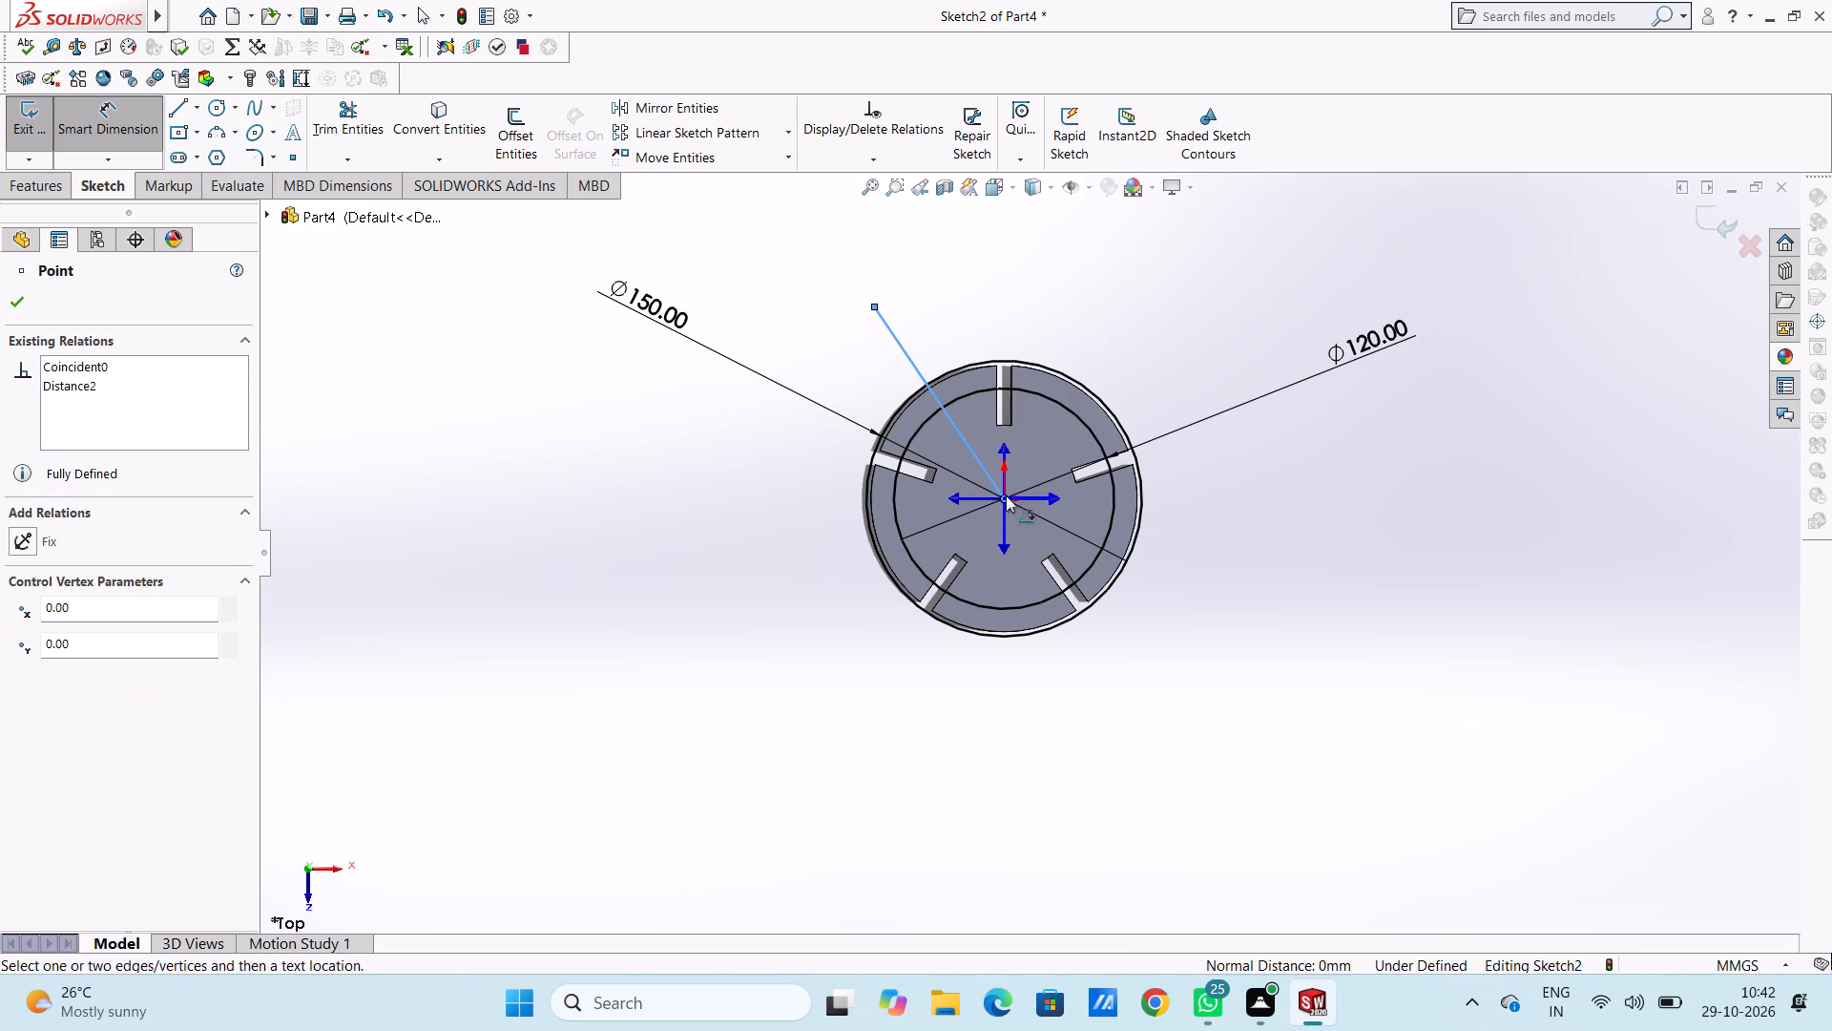
click(1000, 451)
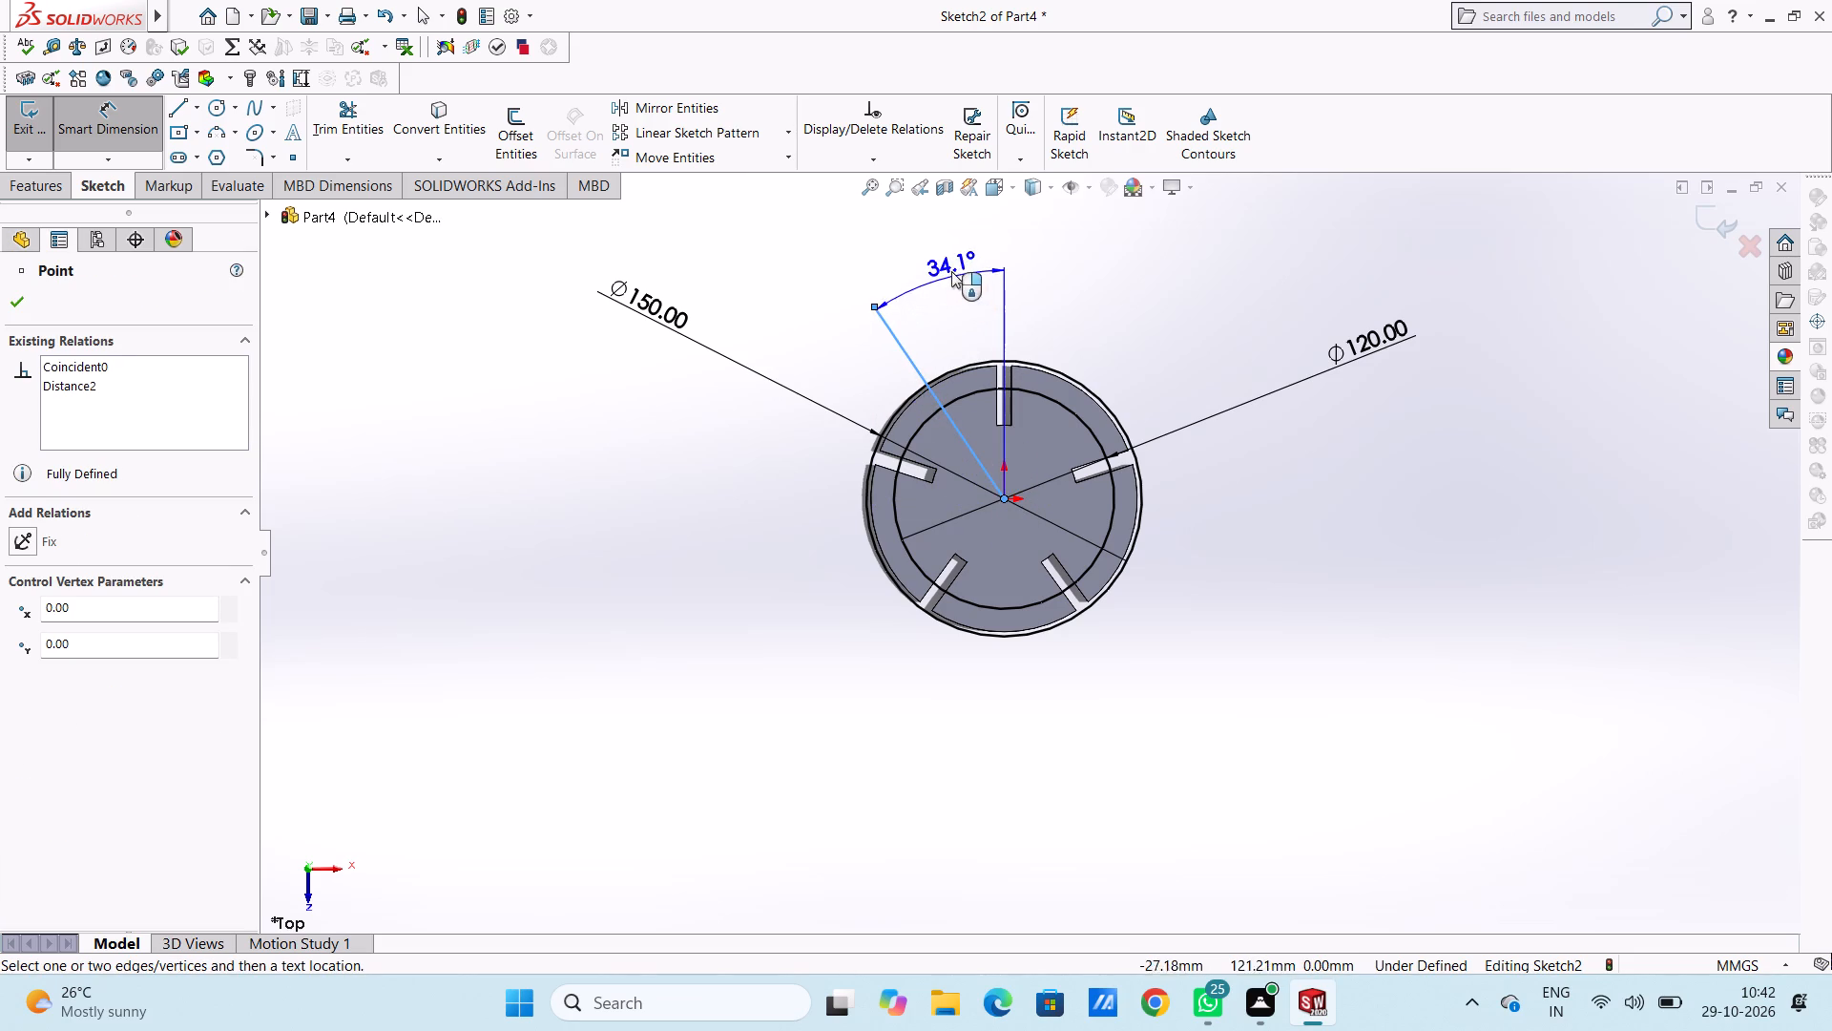
click(929, 230)
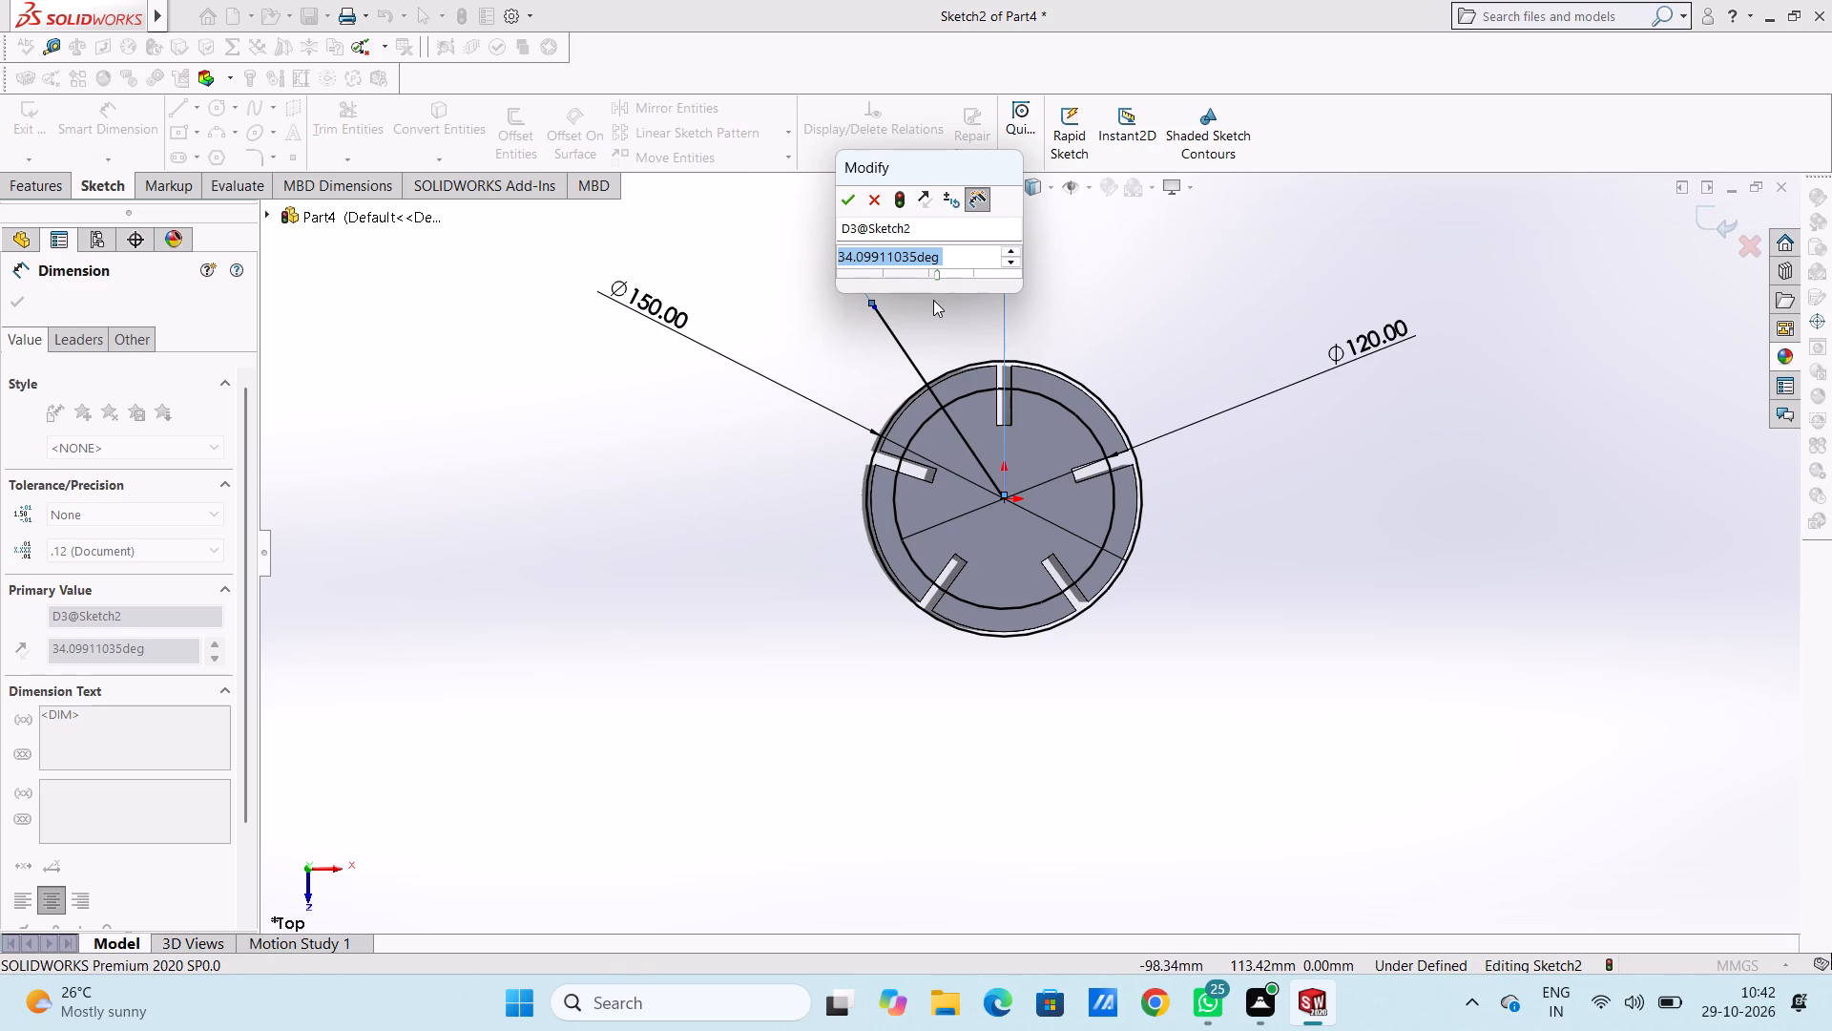
text(45)
key(Return)
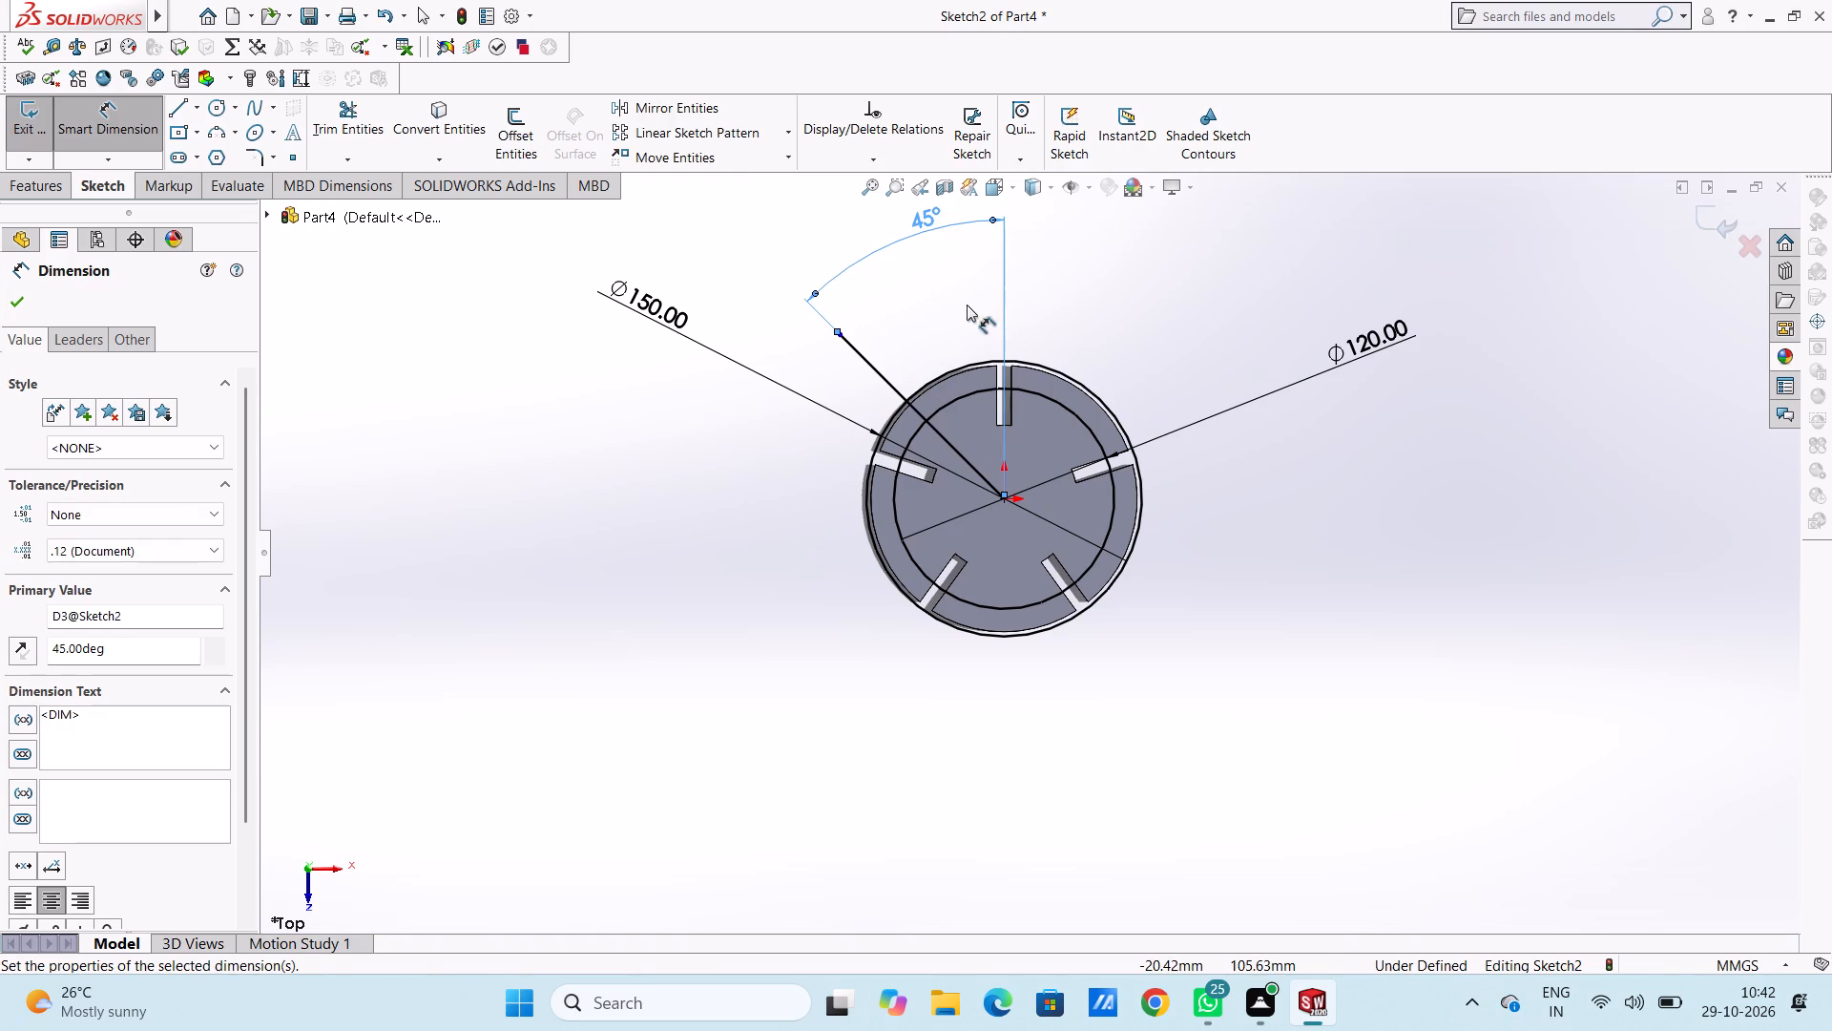
click(639, 529)
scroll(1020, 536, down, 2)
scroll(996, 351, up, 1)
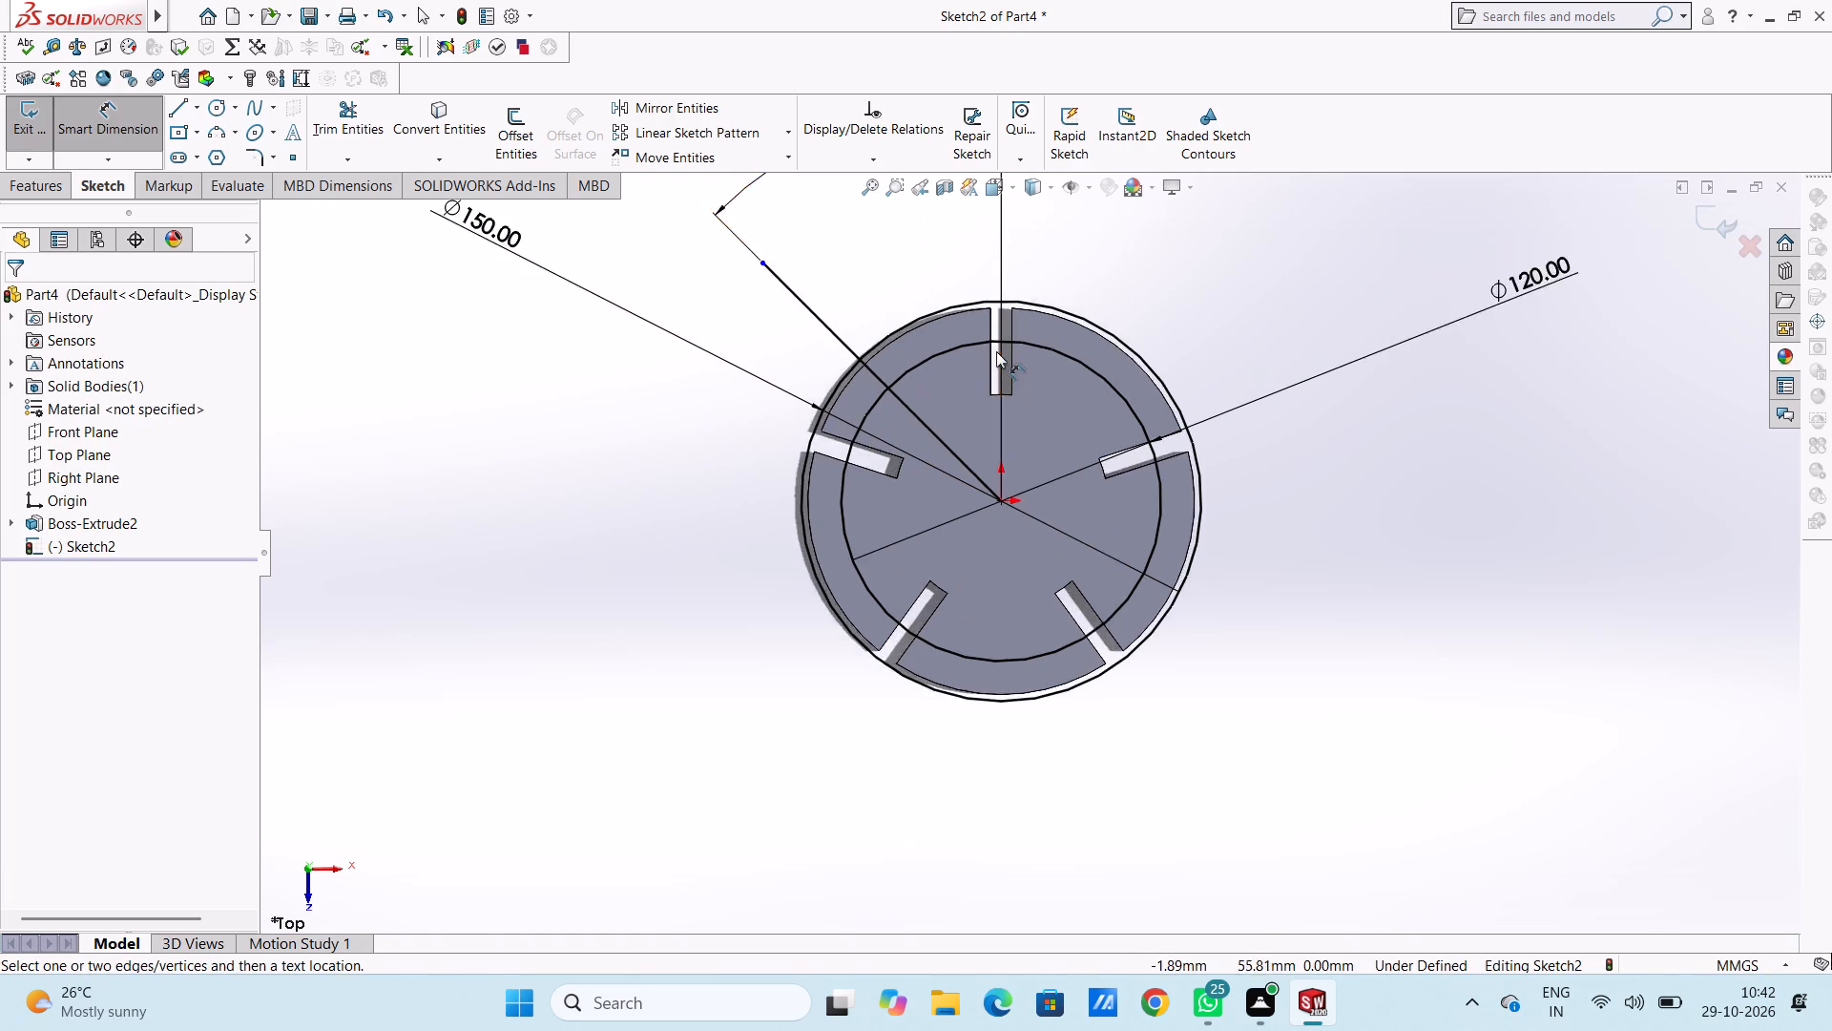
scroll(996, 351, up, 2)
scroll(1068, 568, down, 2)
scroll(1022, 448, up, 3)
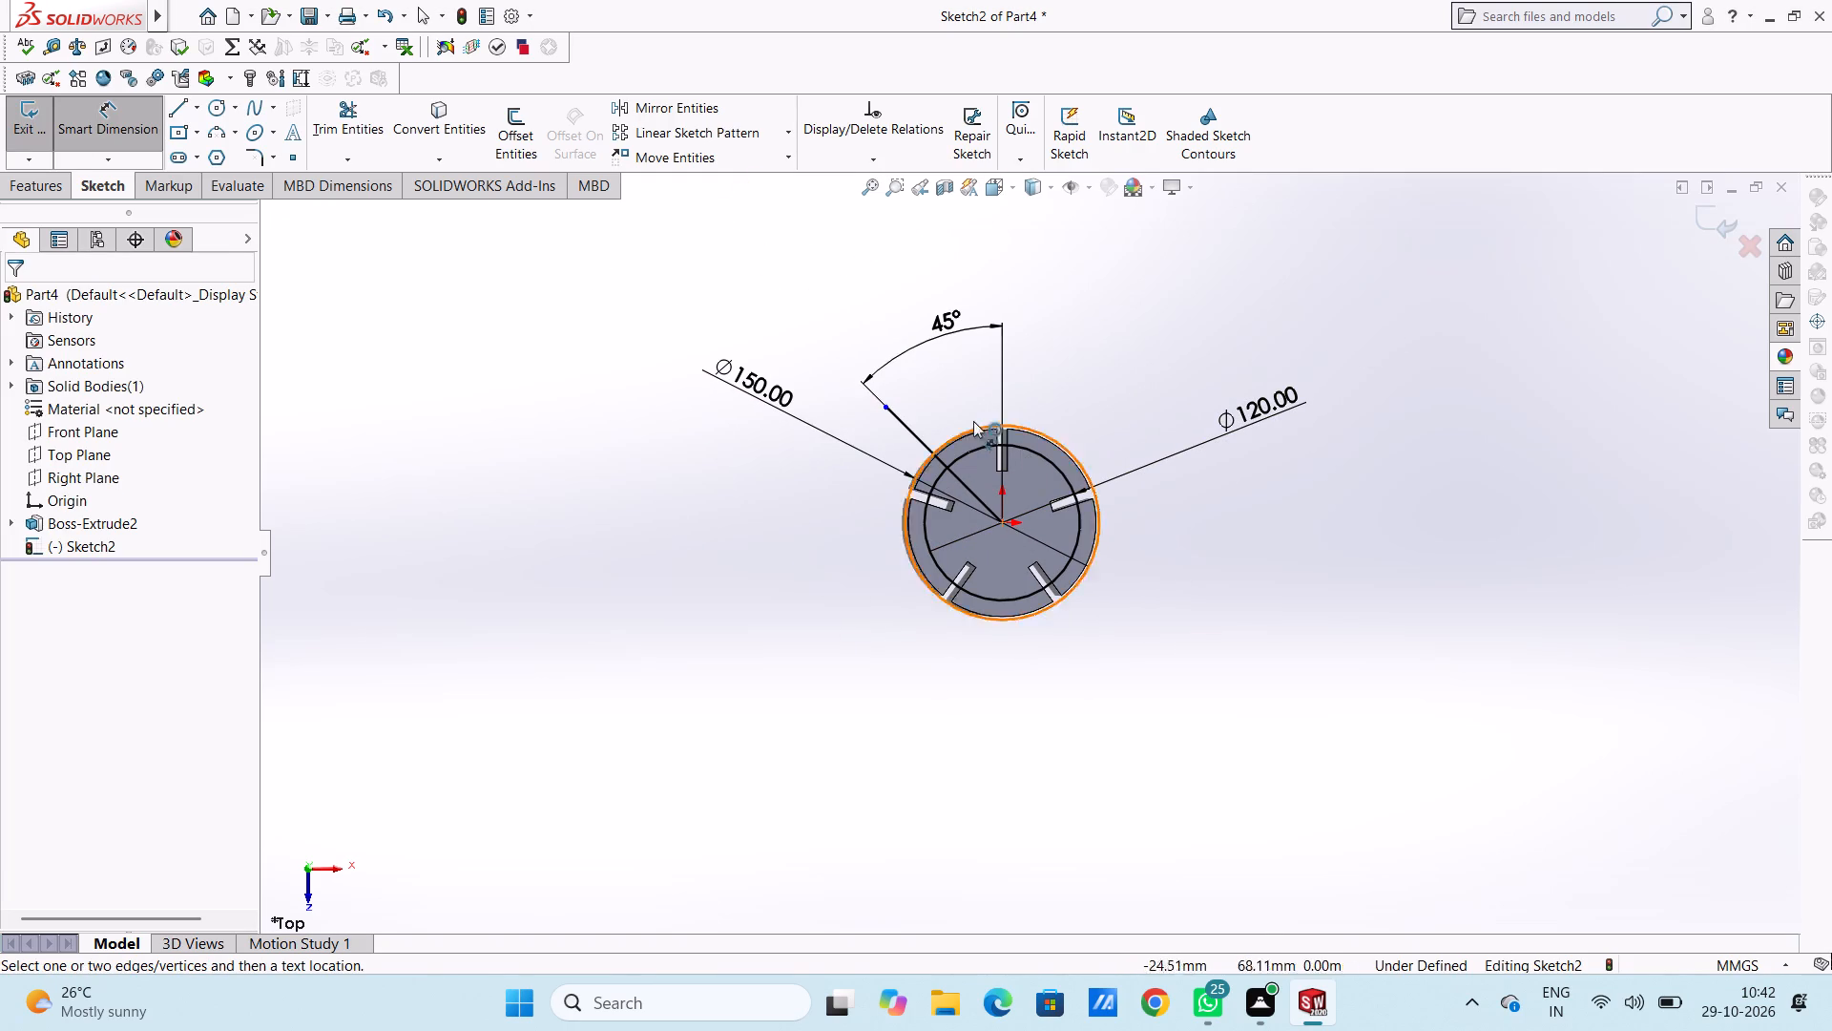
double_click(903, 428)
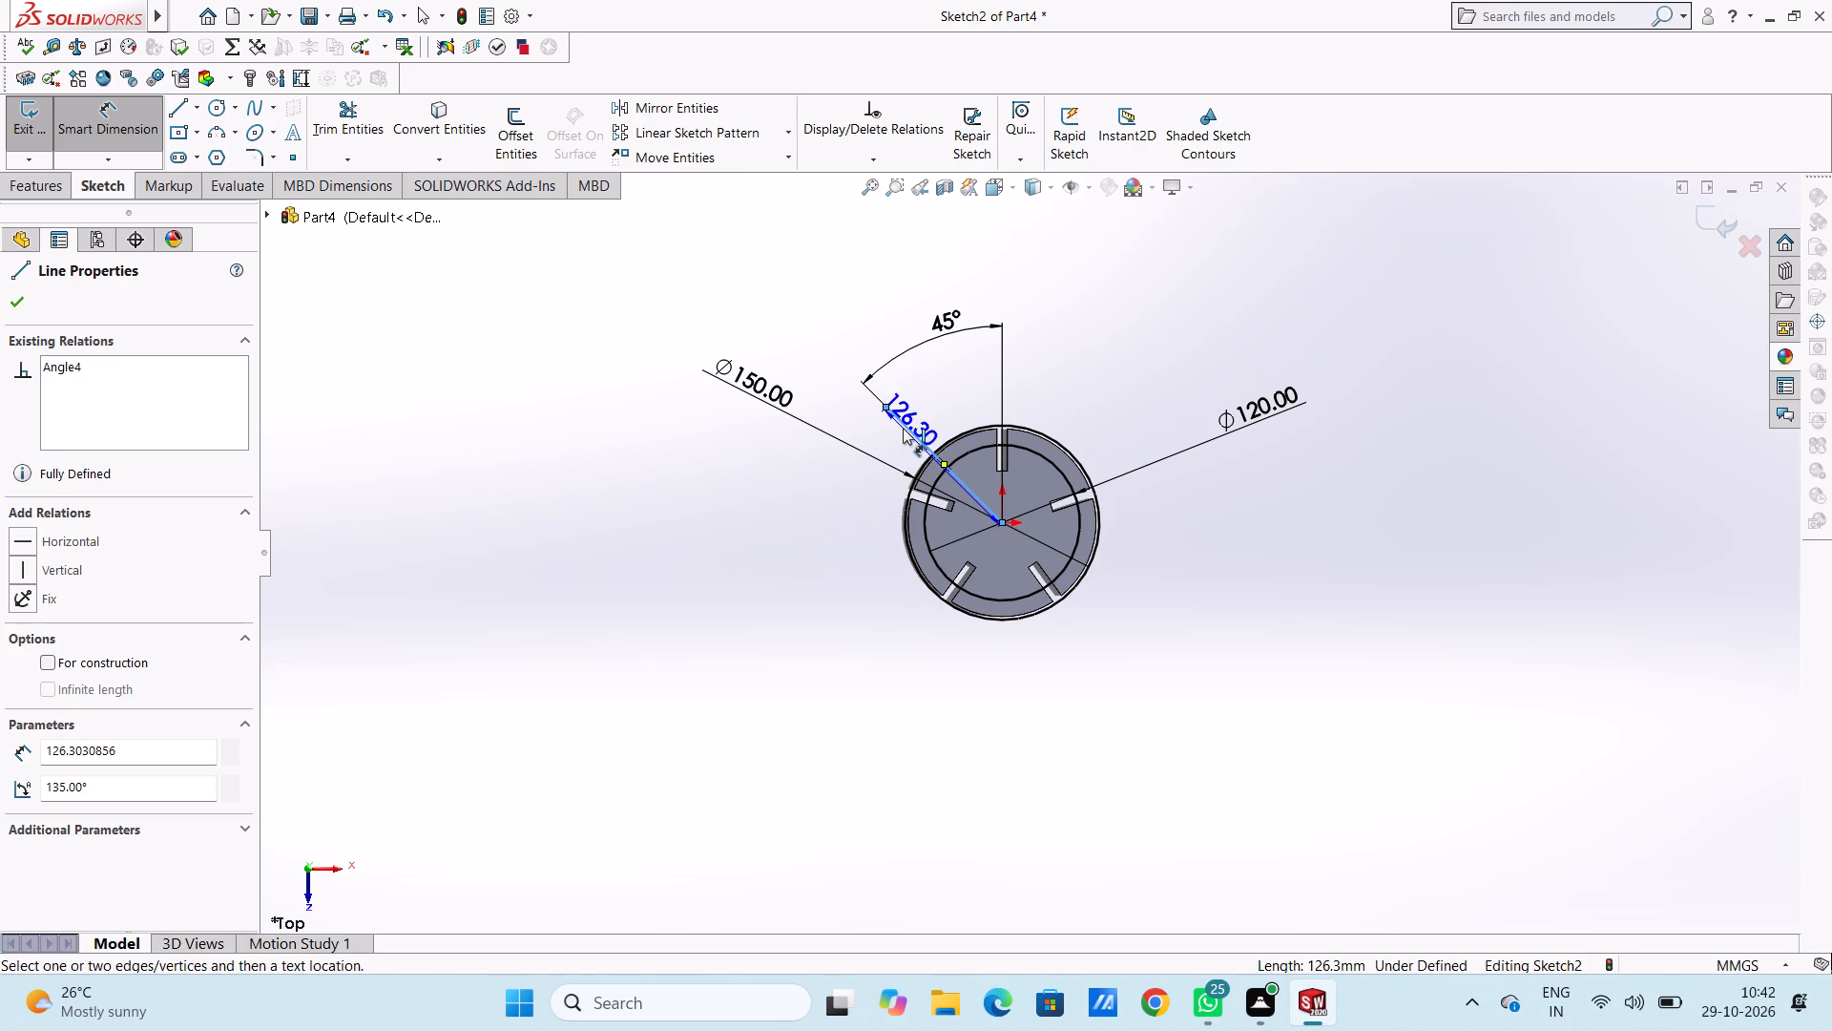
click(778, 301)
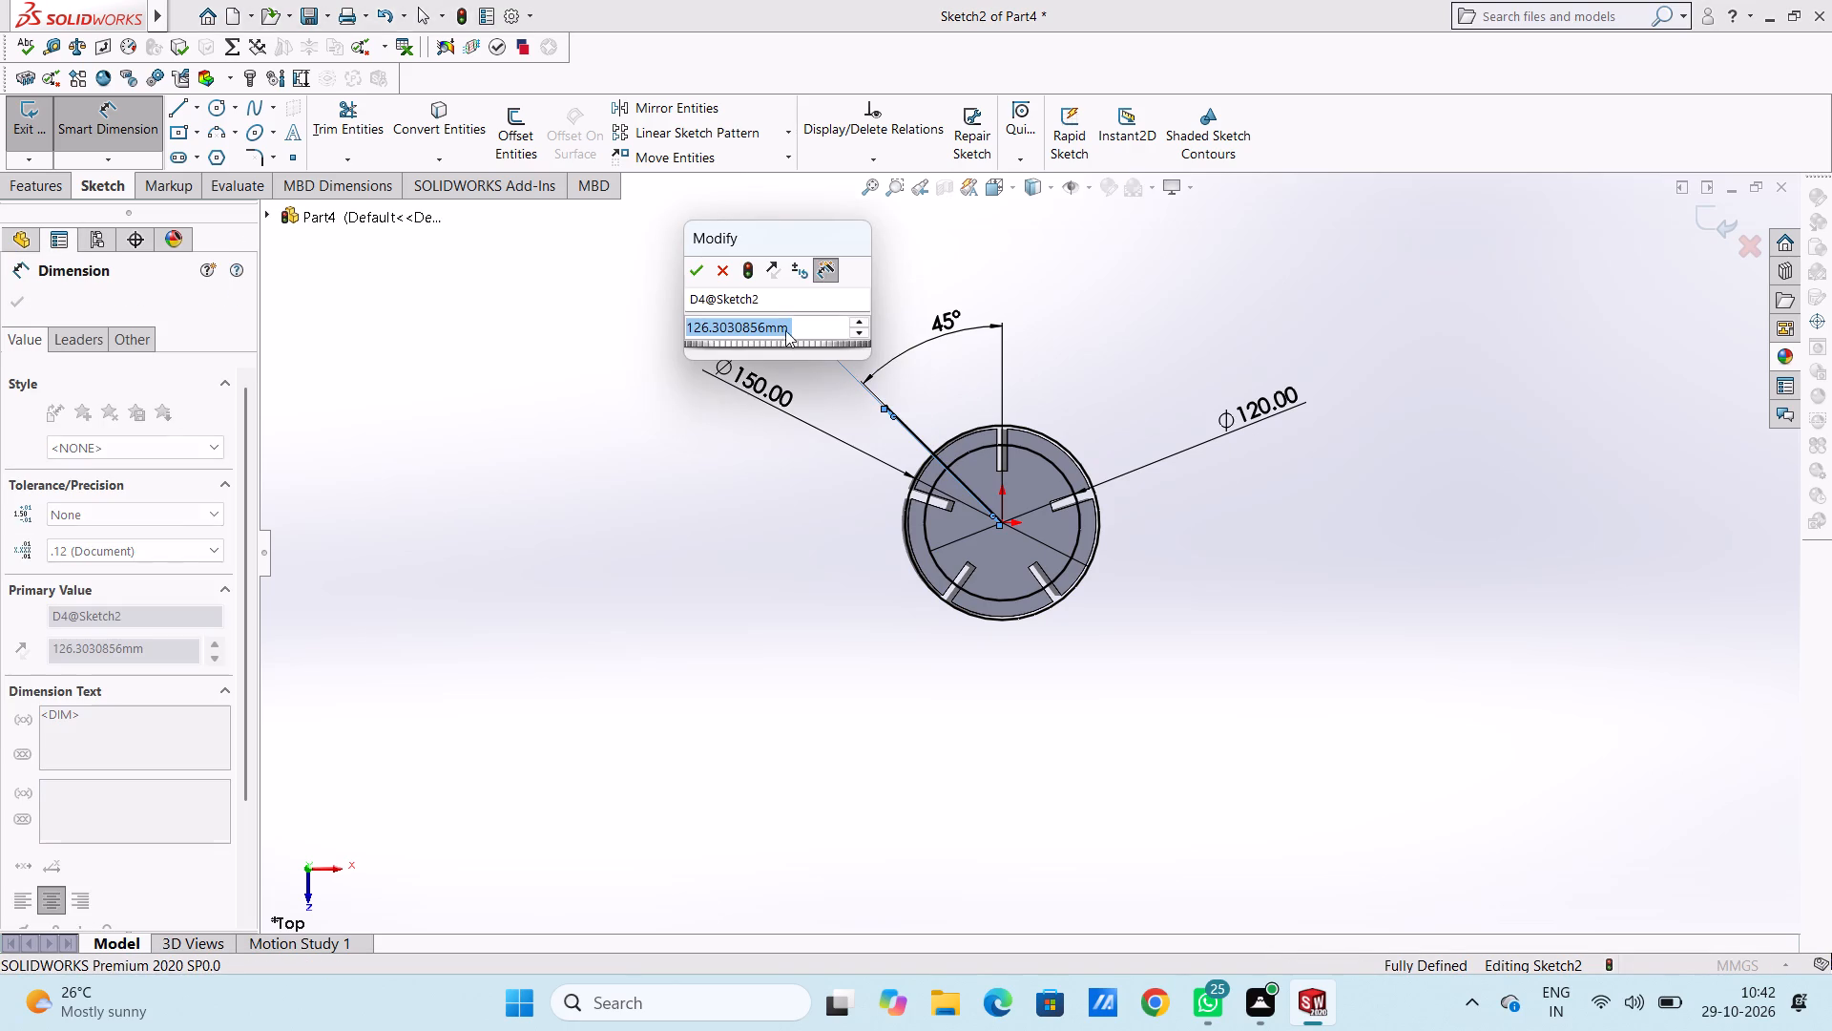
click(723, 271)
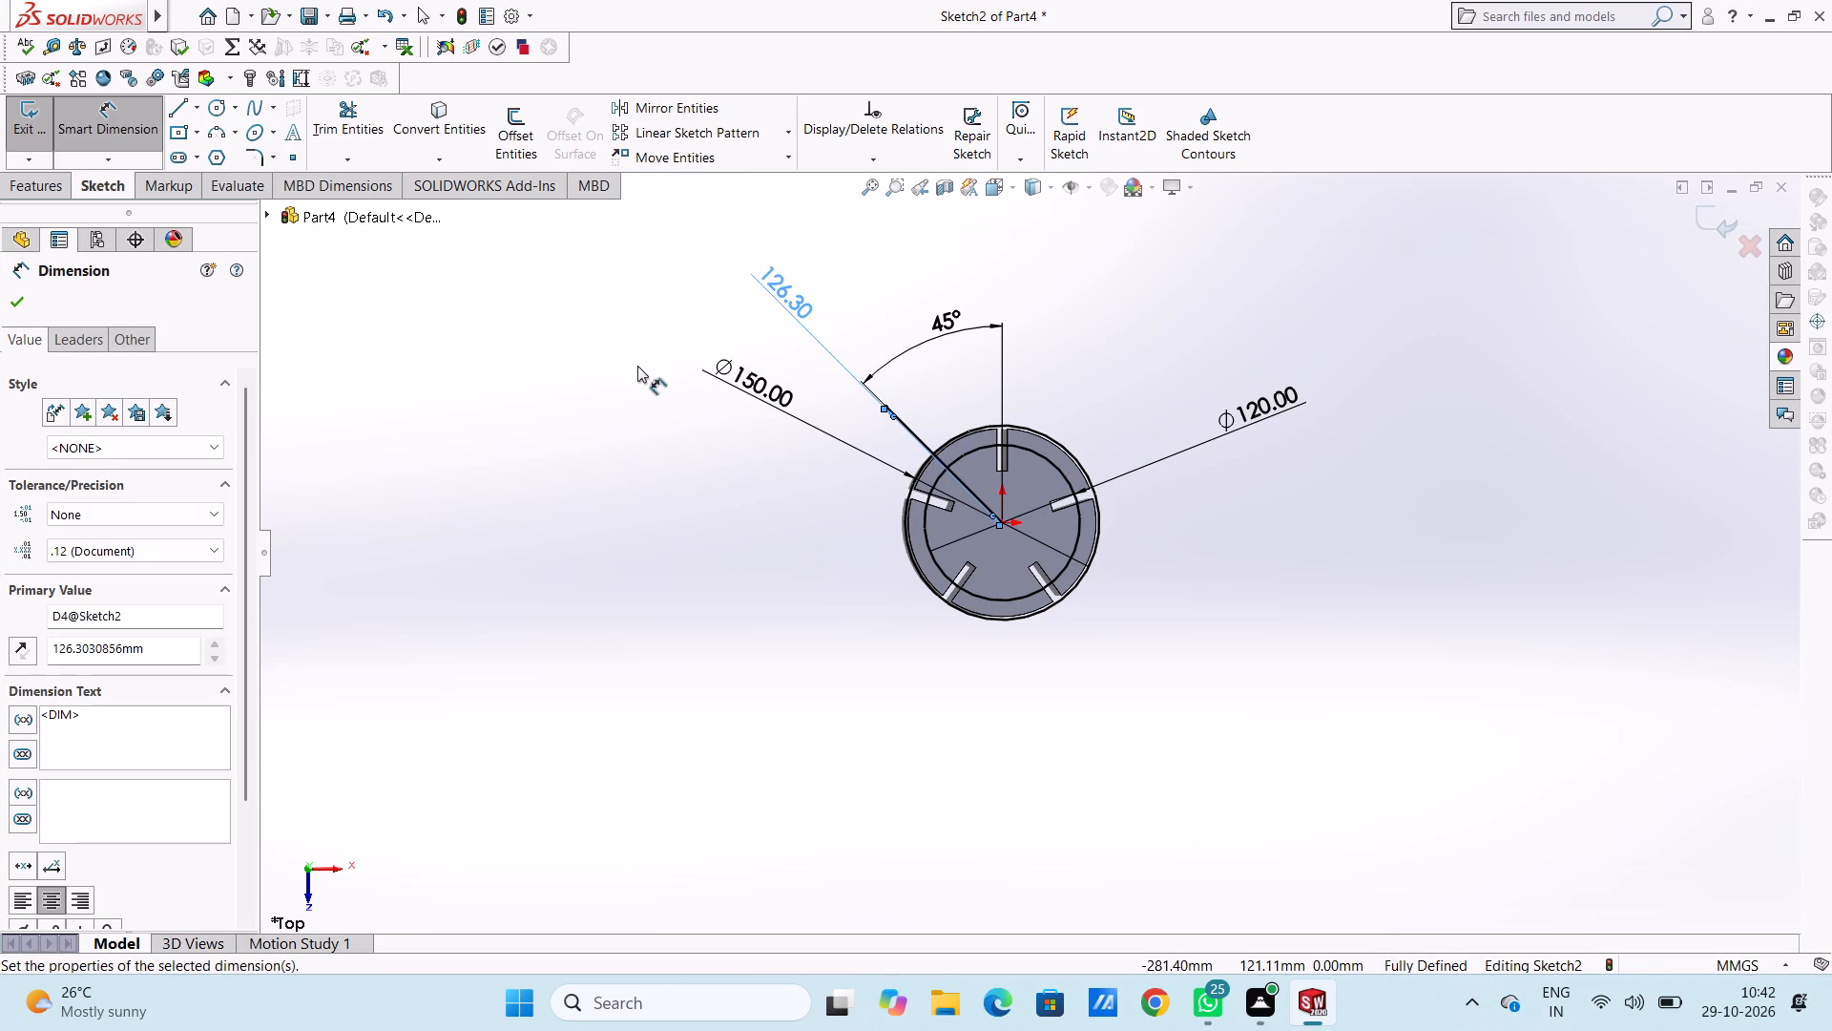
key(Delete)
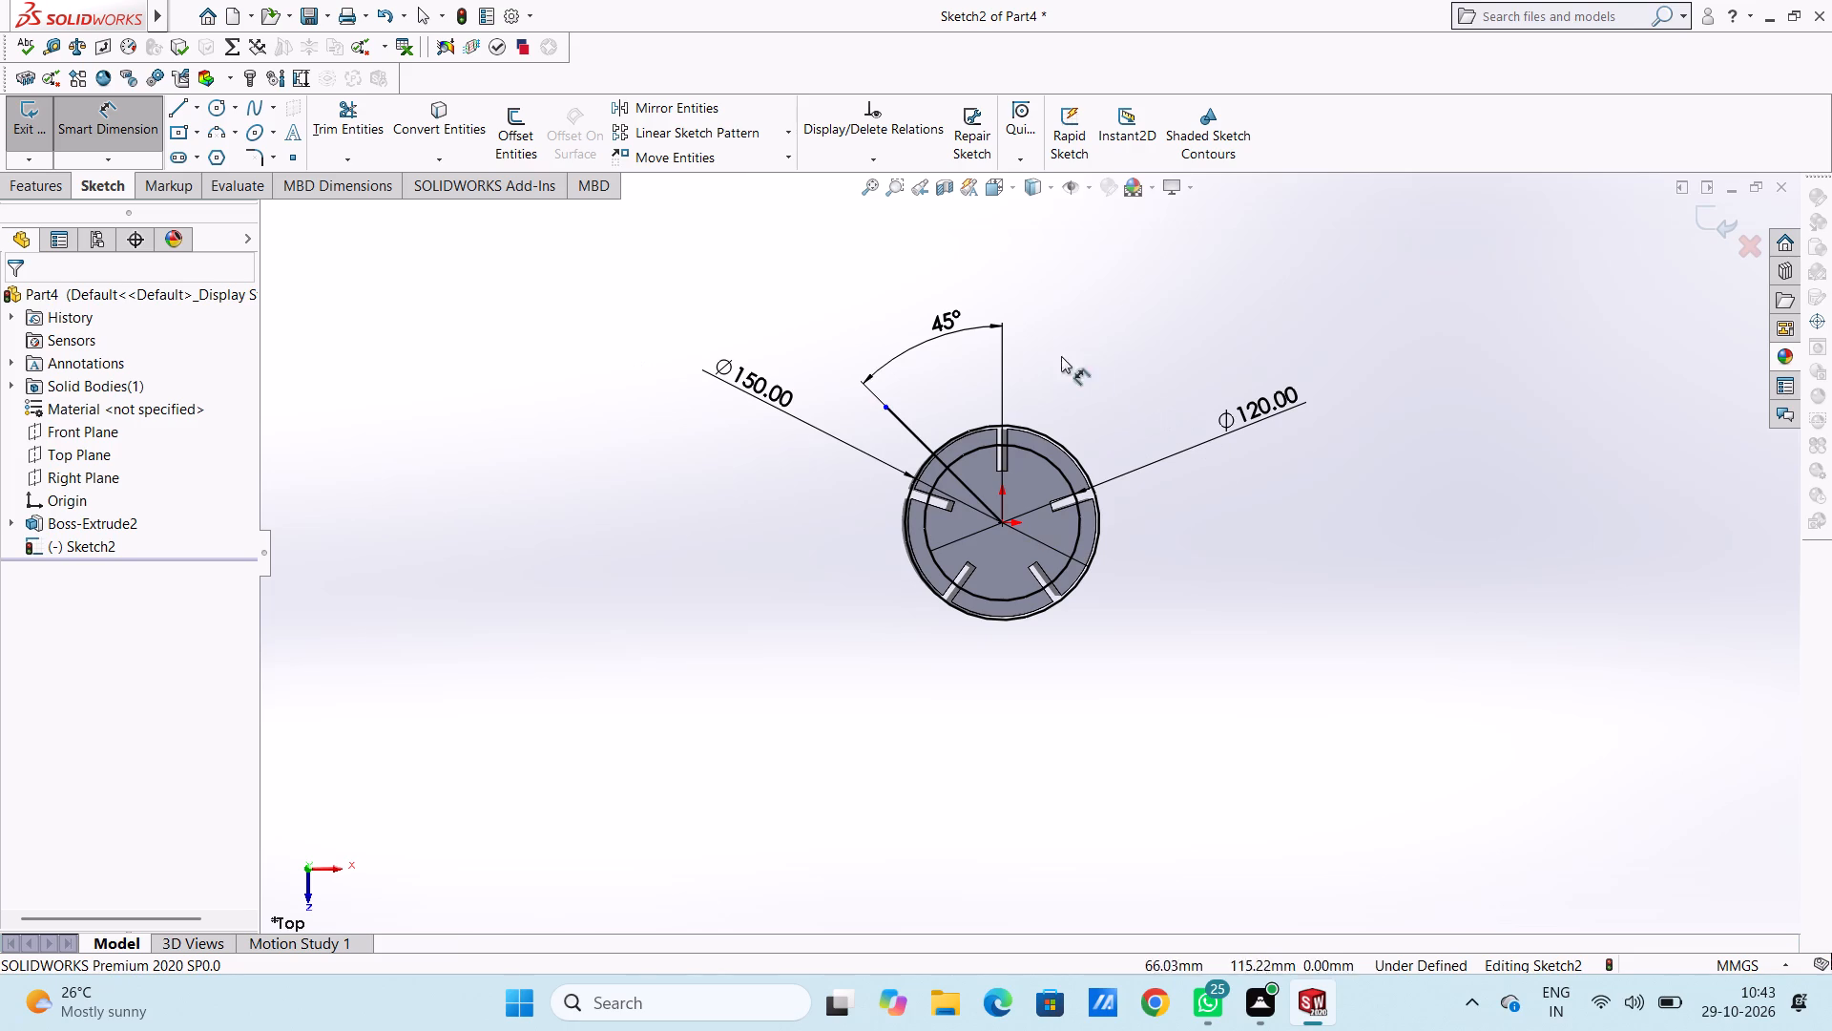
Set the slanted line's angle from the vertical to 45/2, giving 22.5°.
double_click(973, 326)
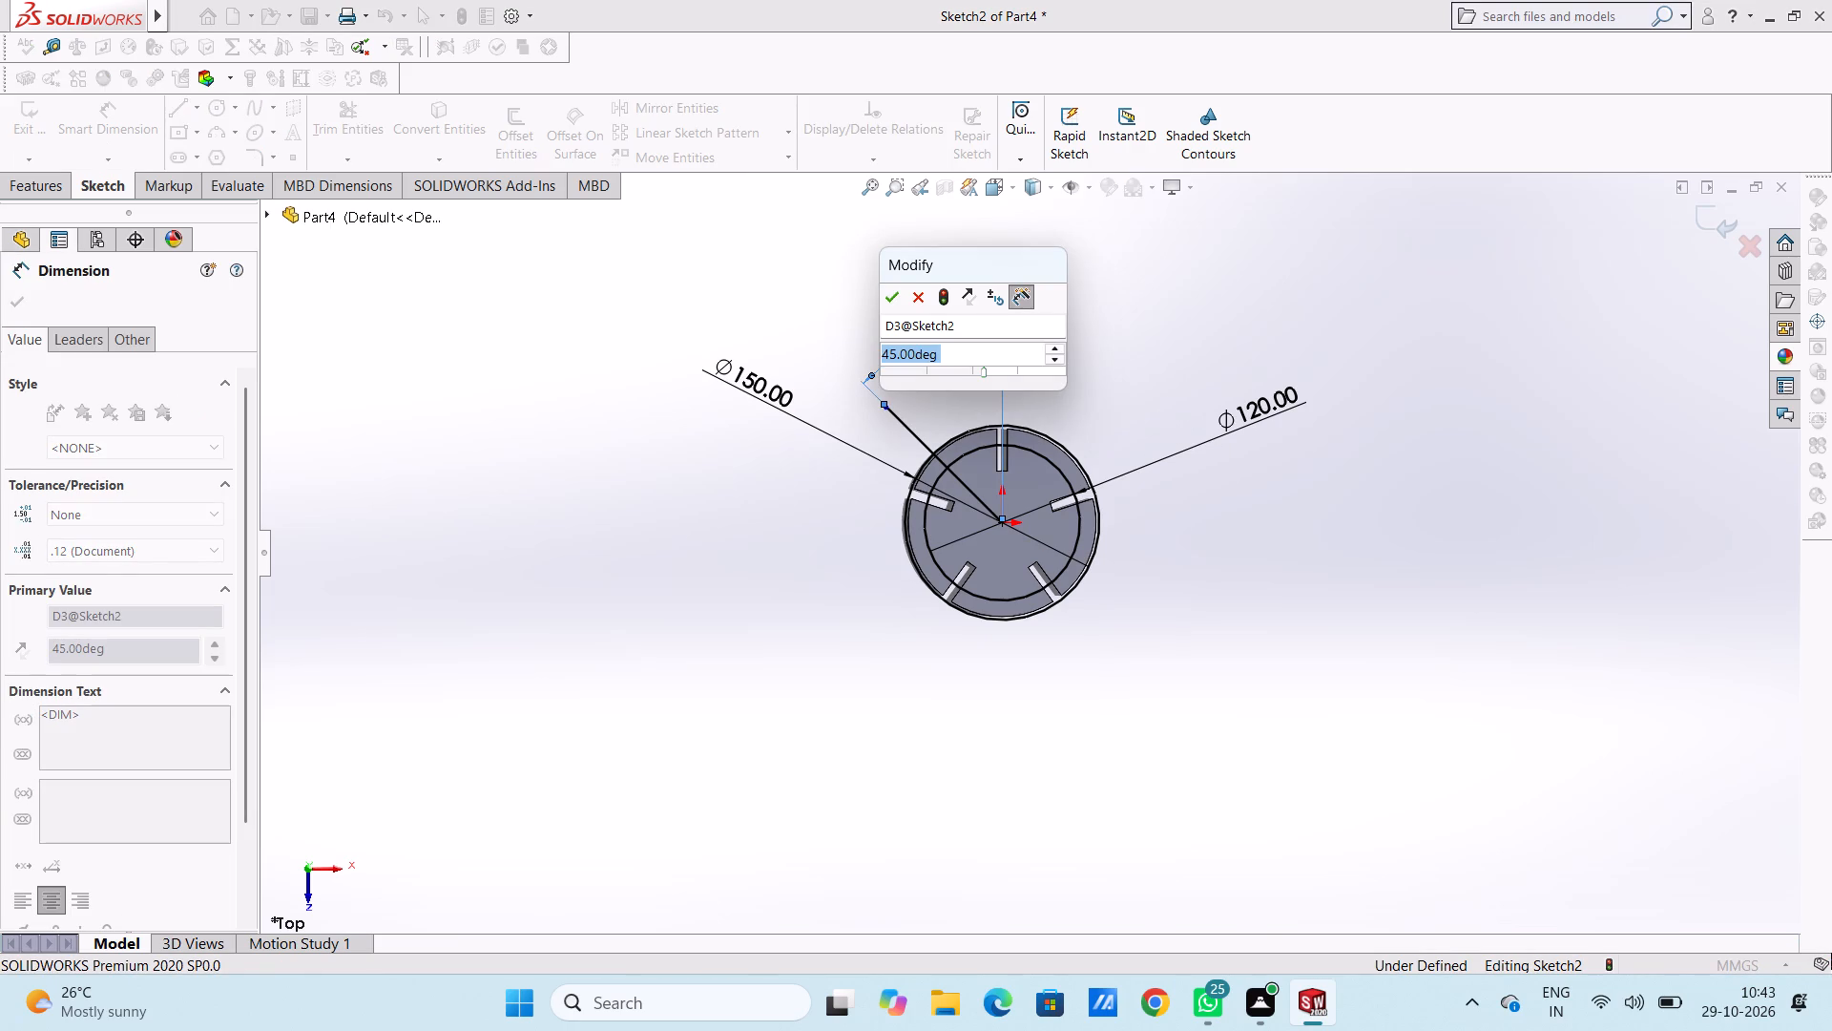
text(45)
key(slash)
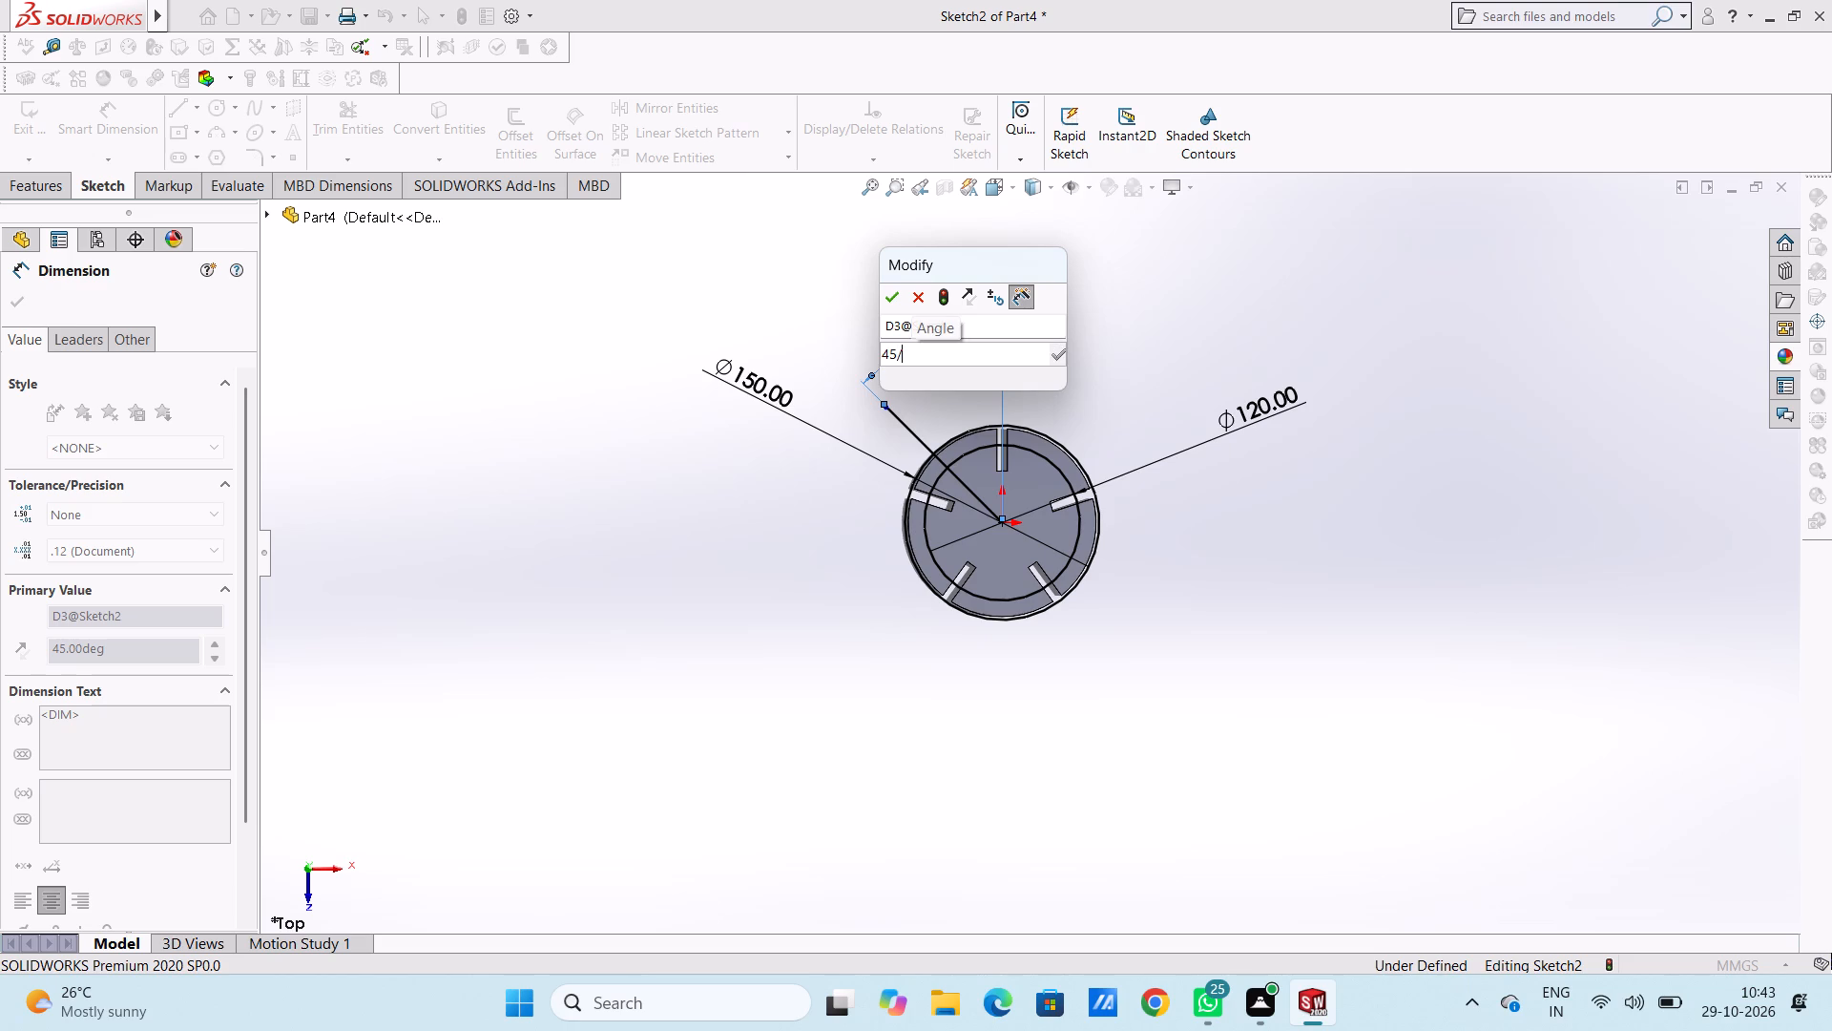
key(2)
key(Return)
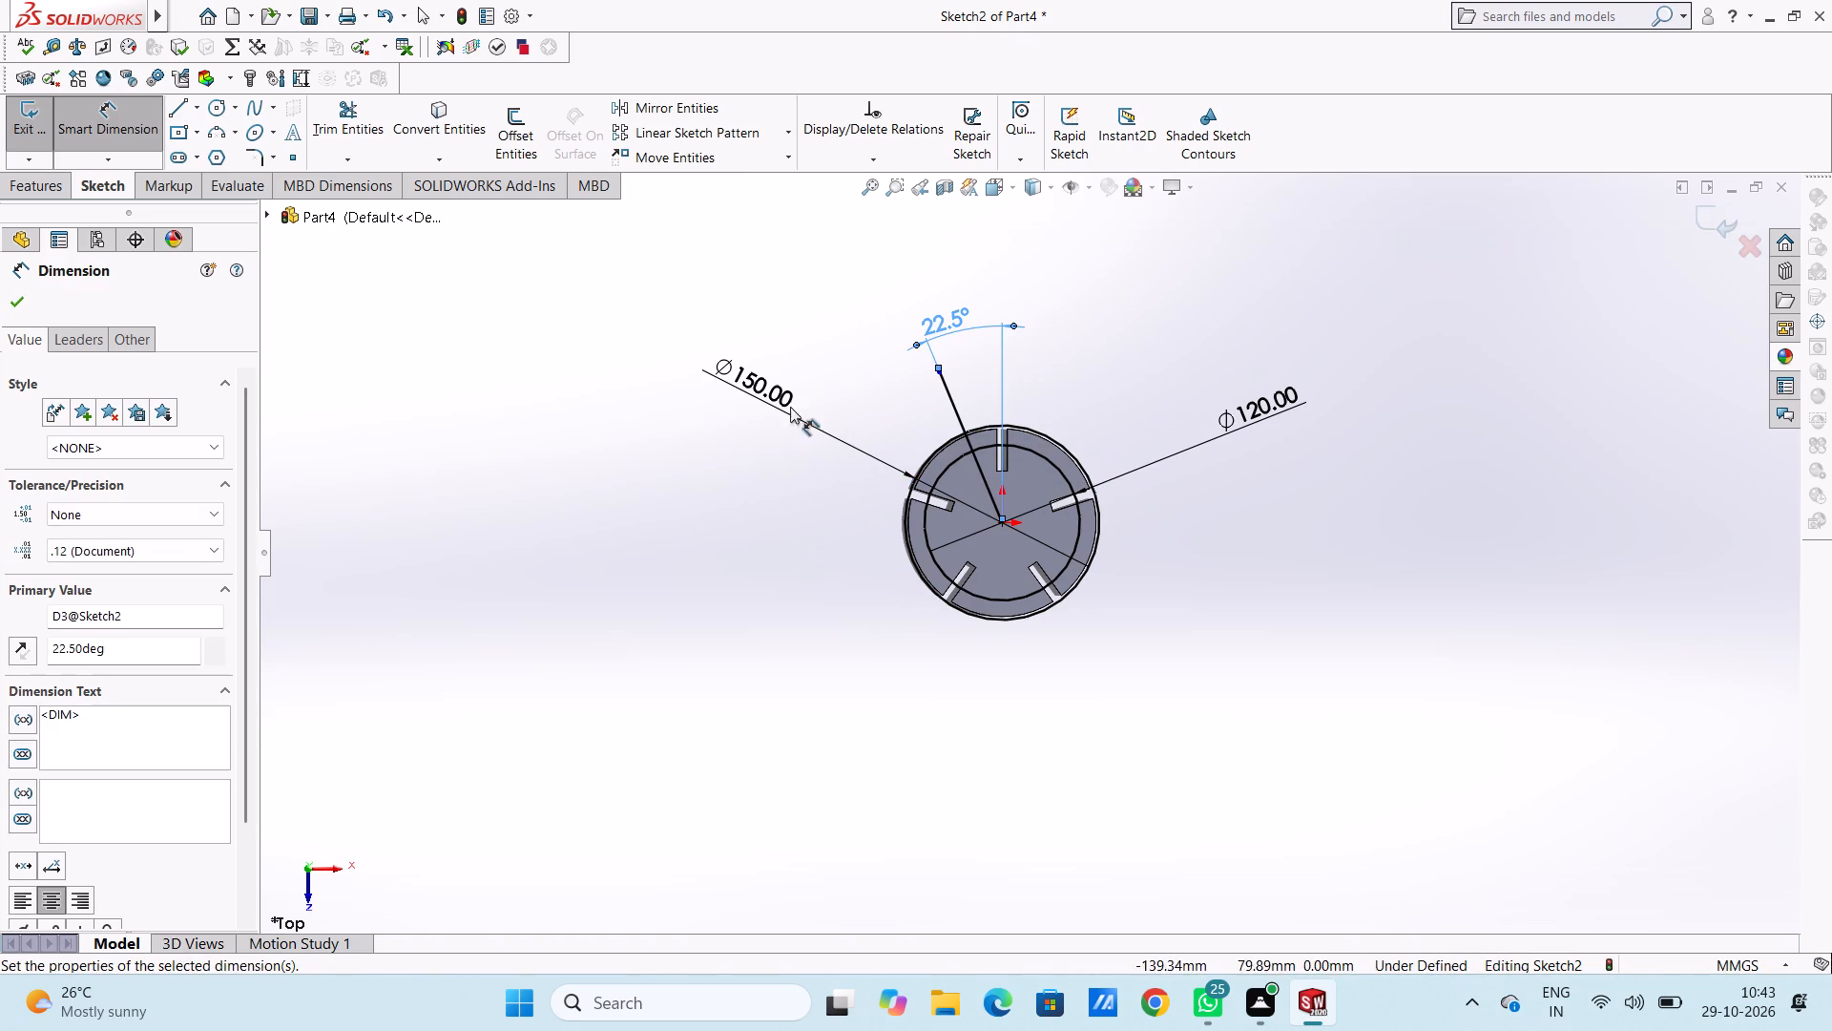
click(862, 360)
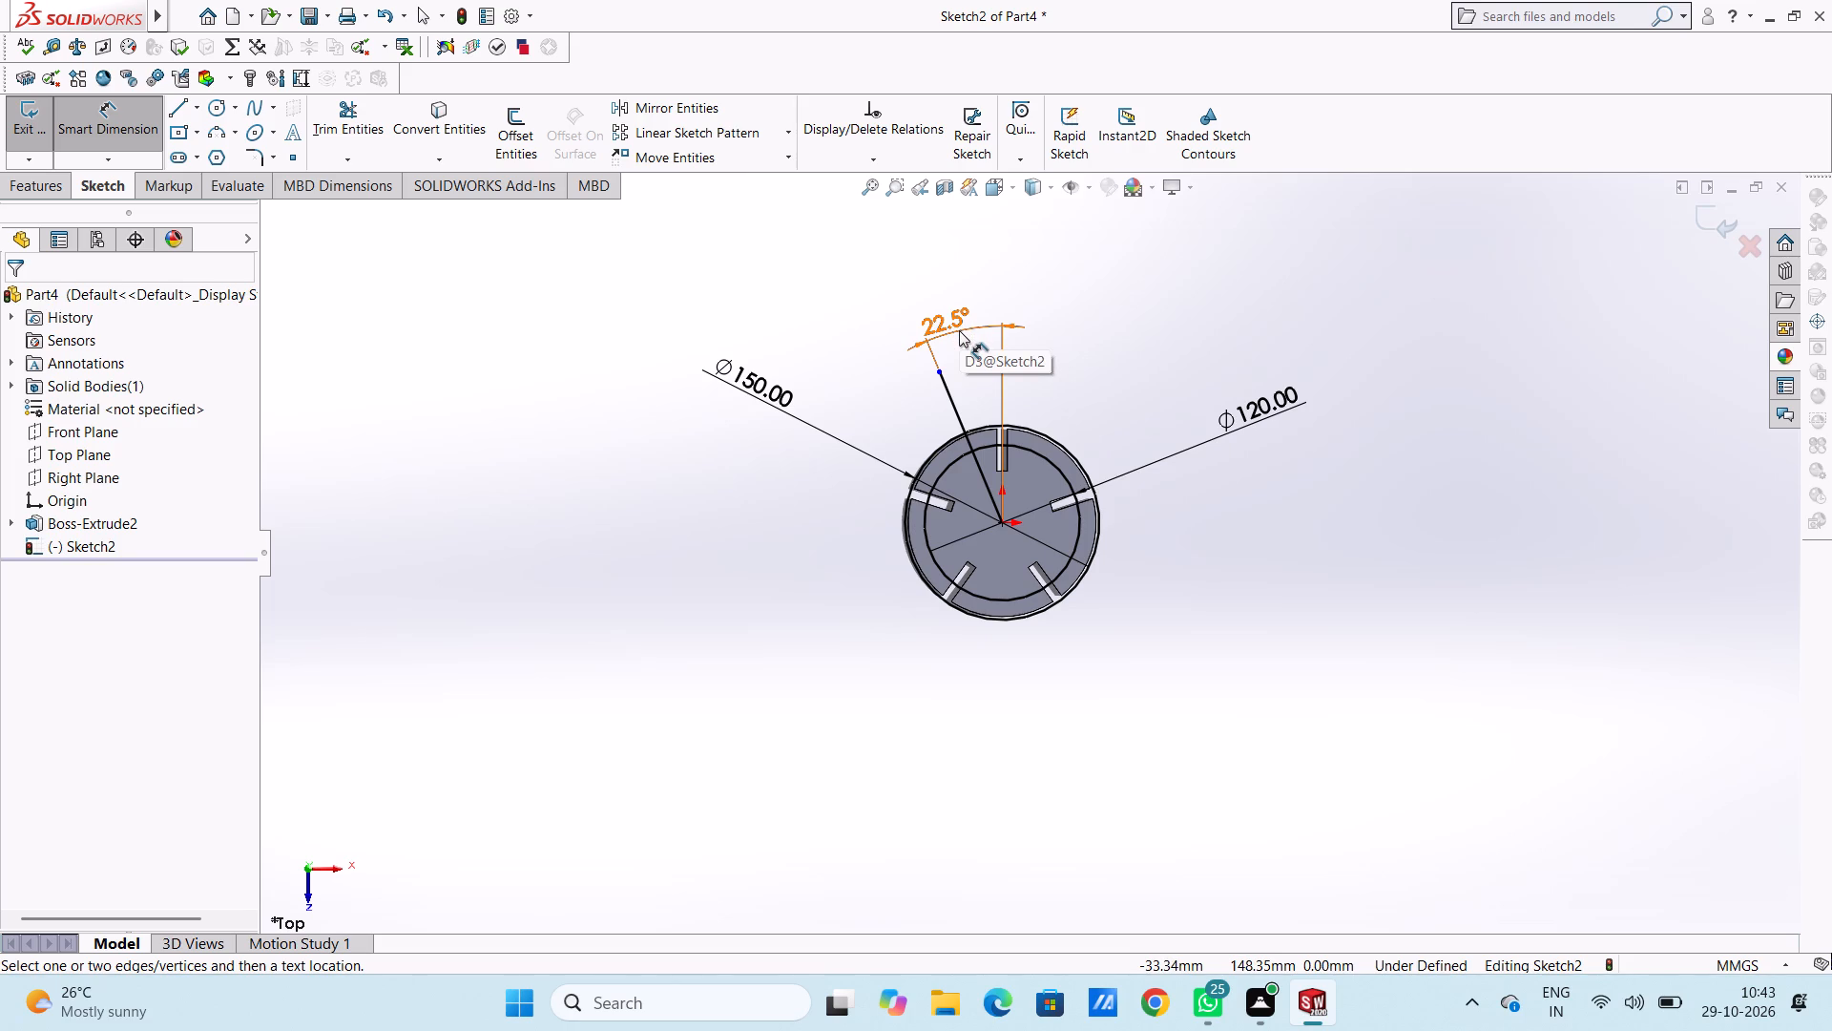
Set the slanted line's angle from the vertical to 360/5, giving 72°.
click(959, 330)
double_click(959, 330)
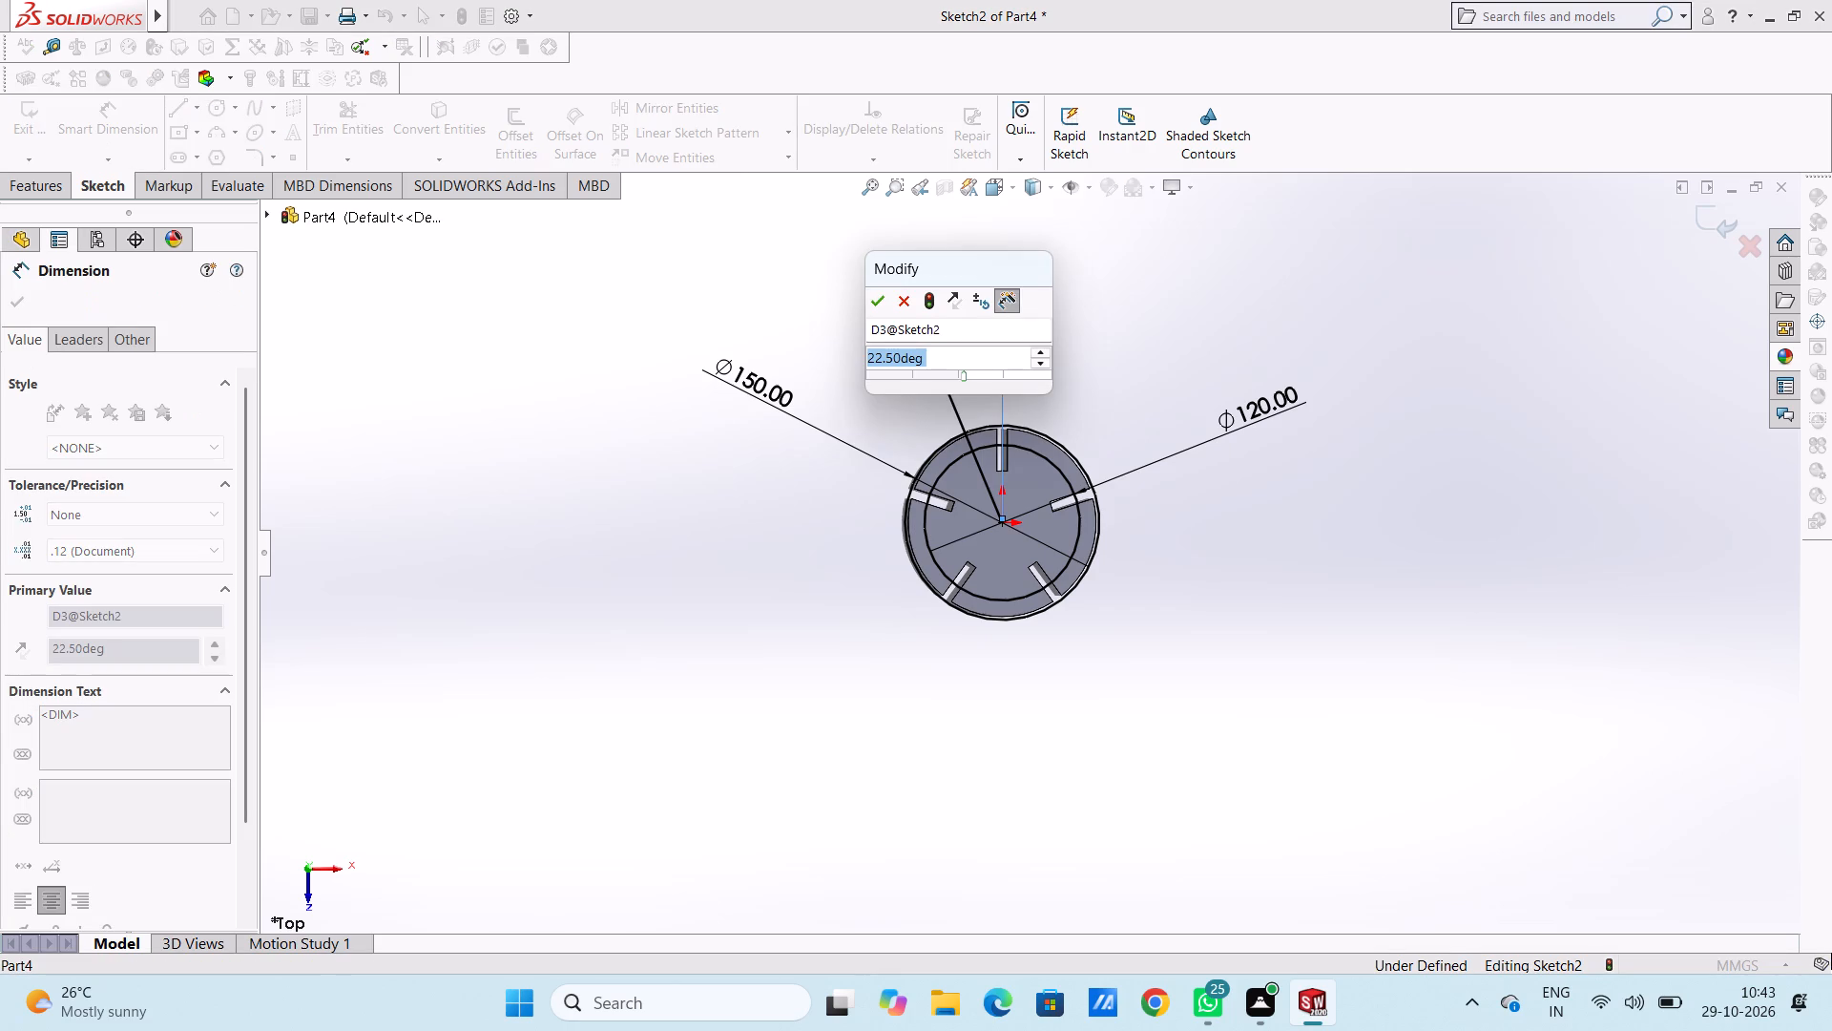
text(360)
text(/5)
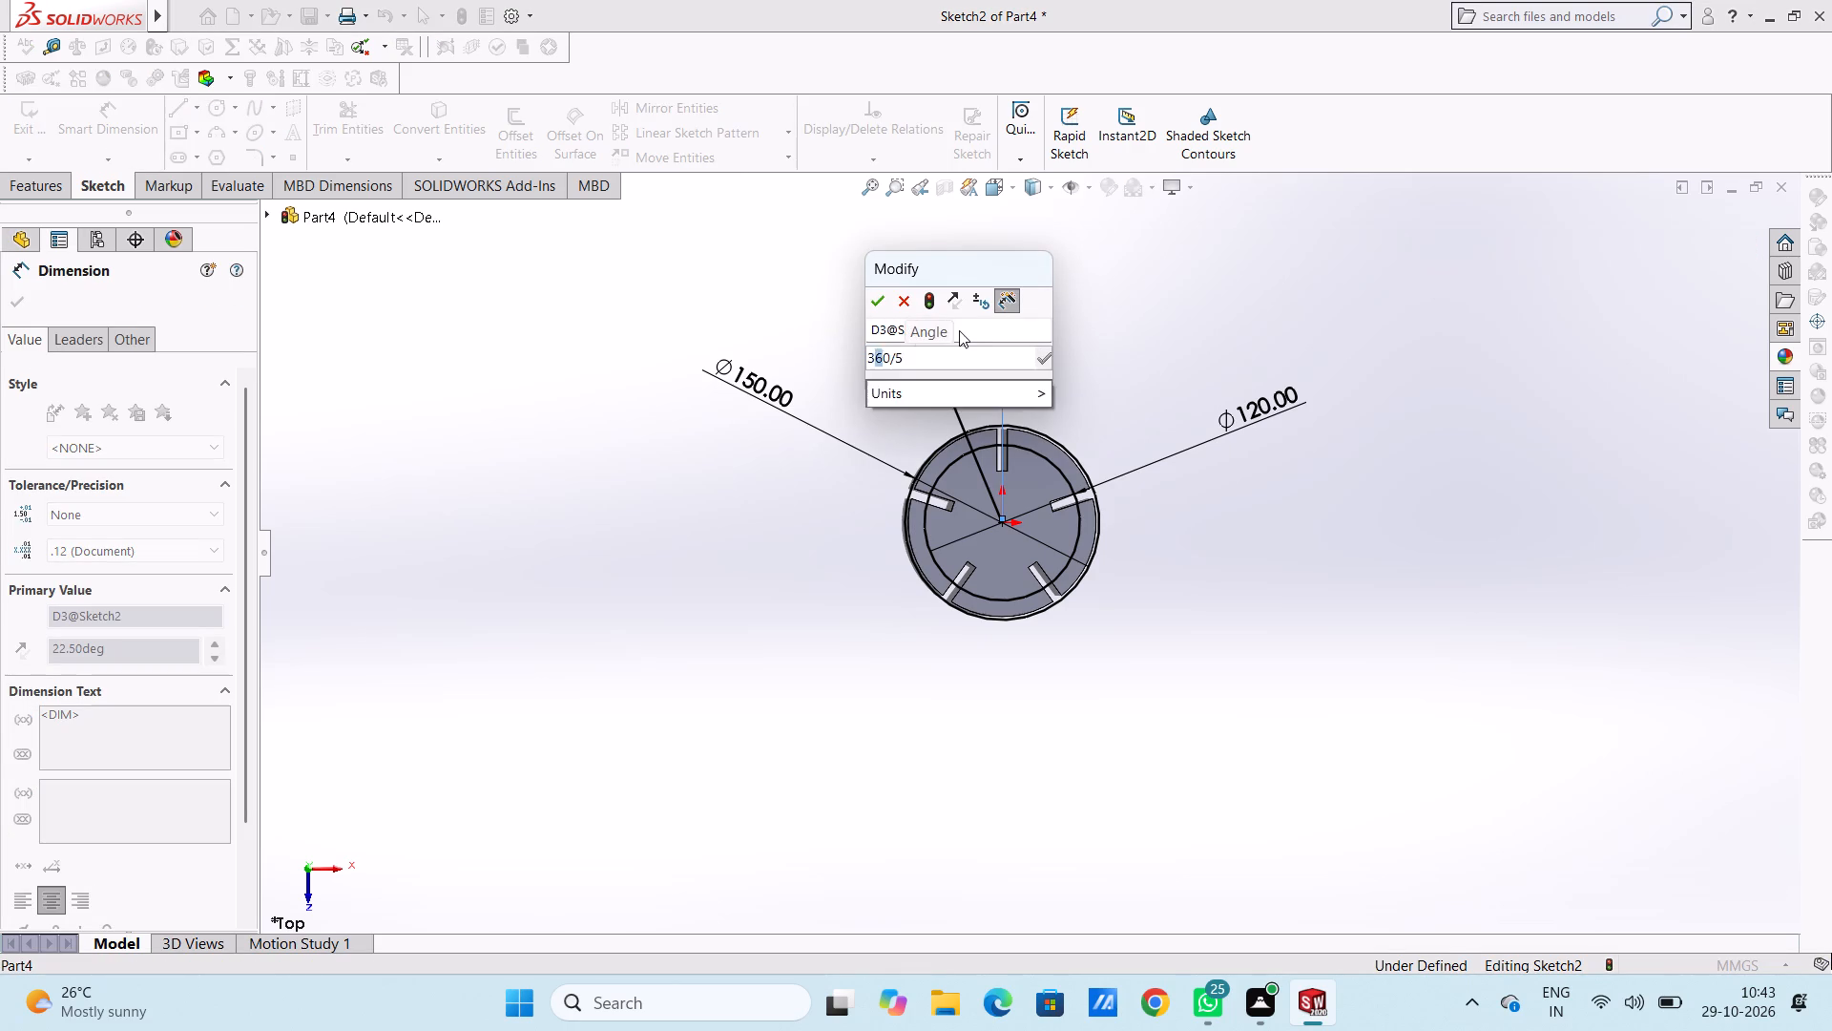
key(Return)
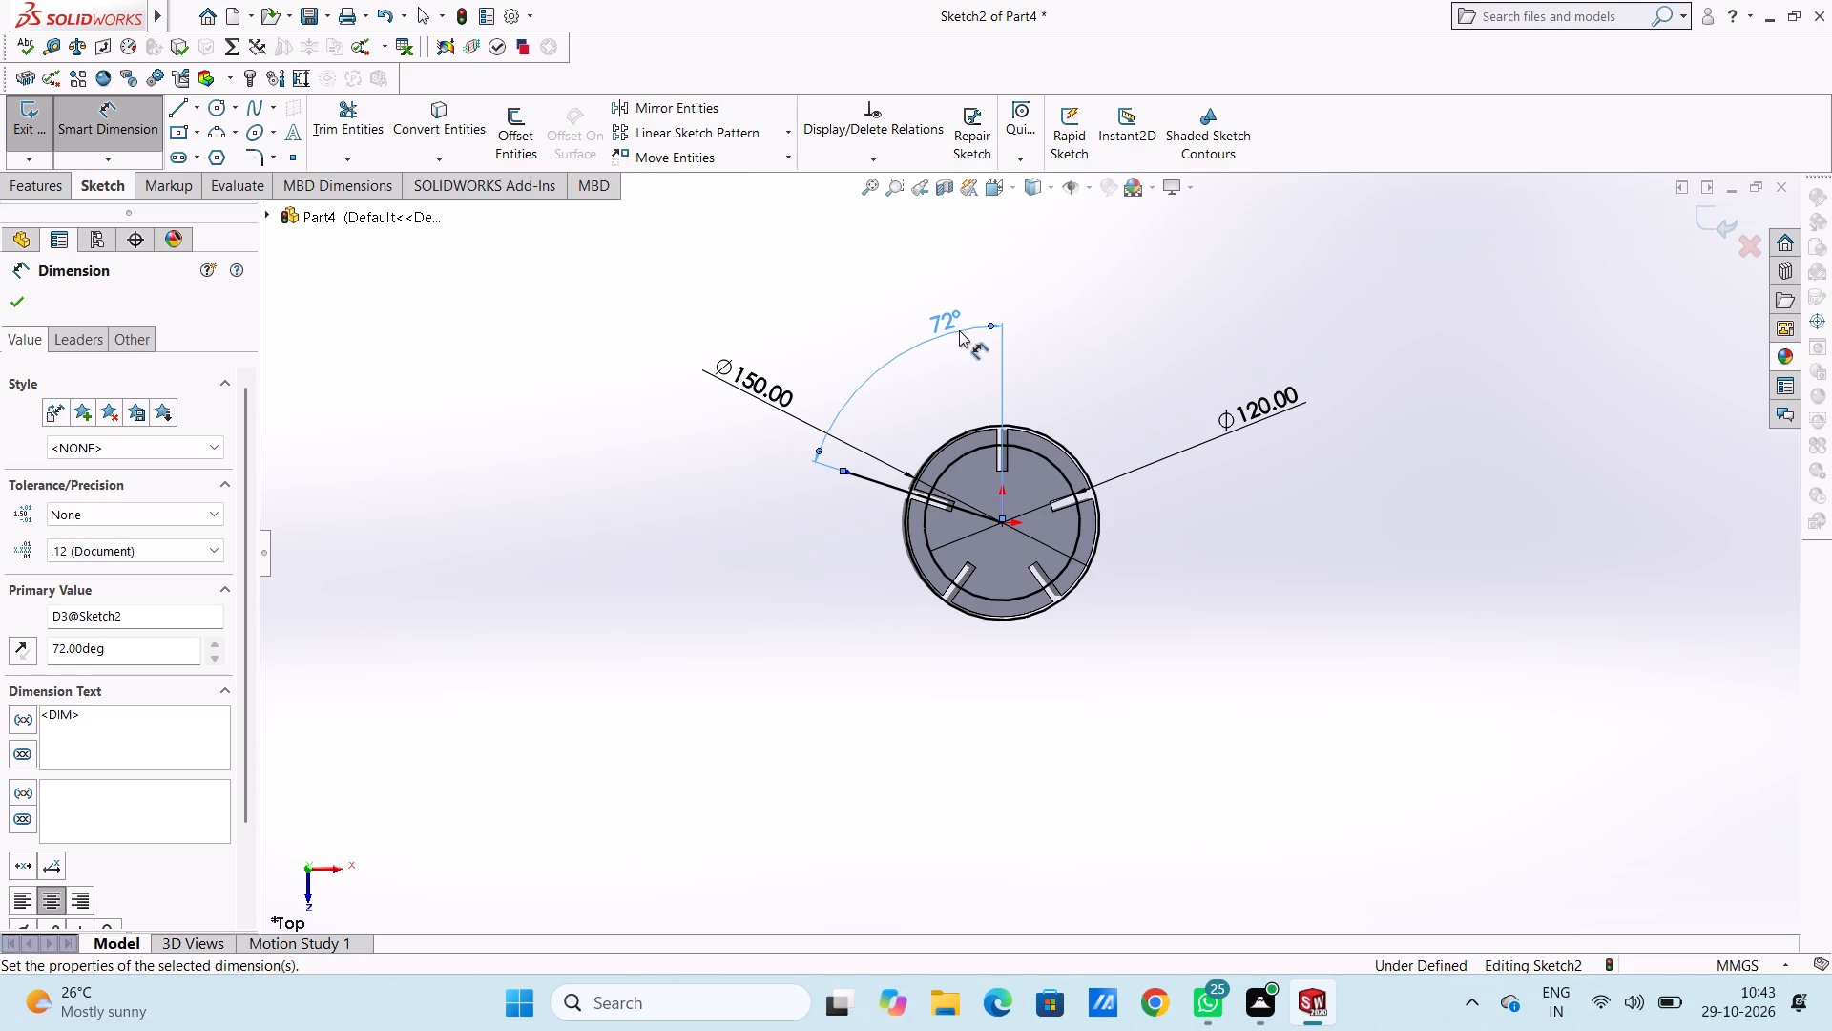
click(906, 287)
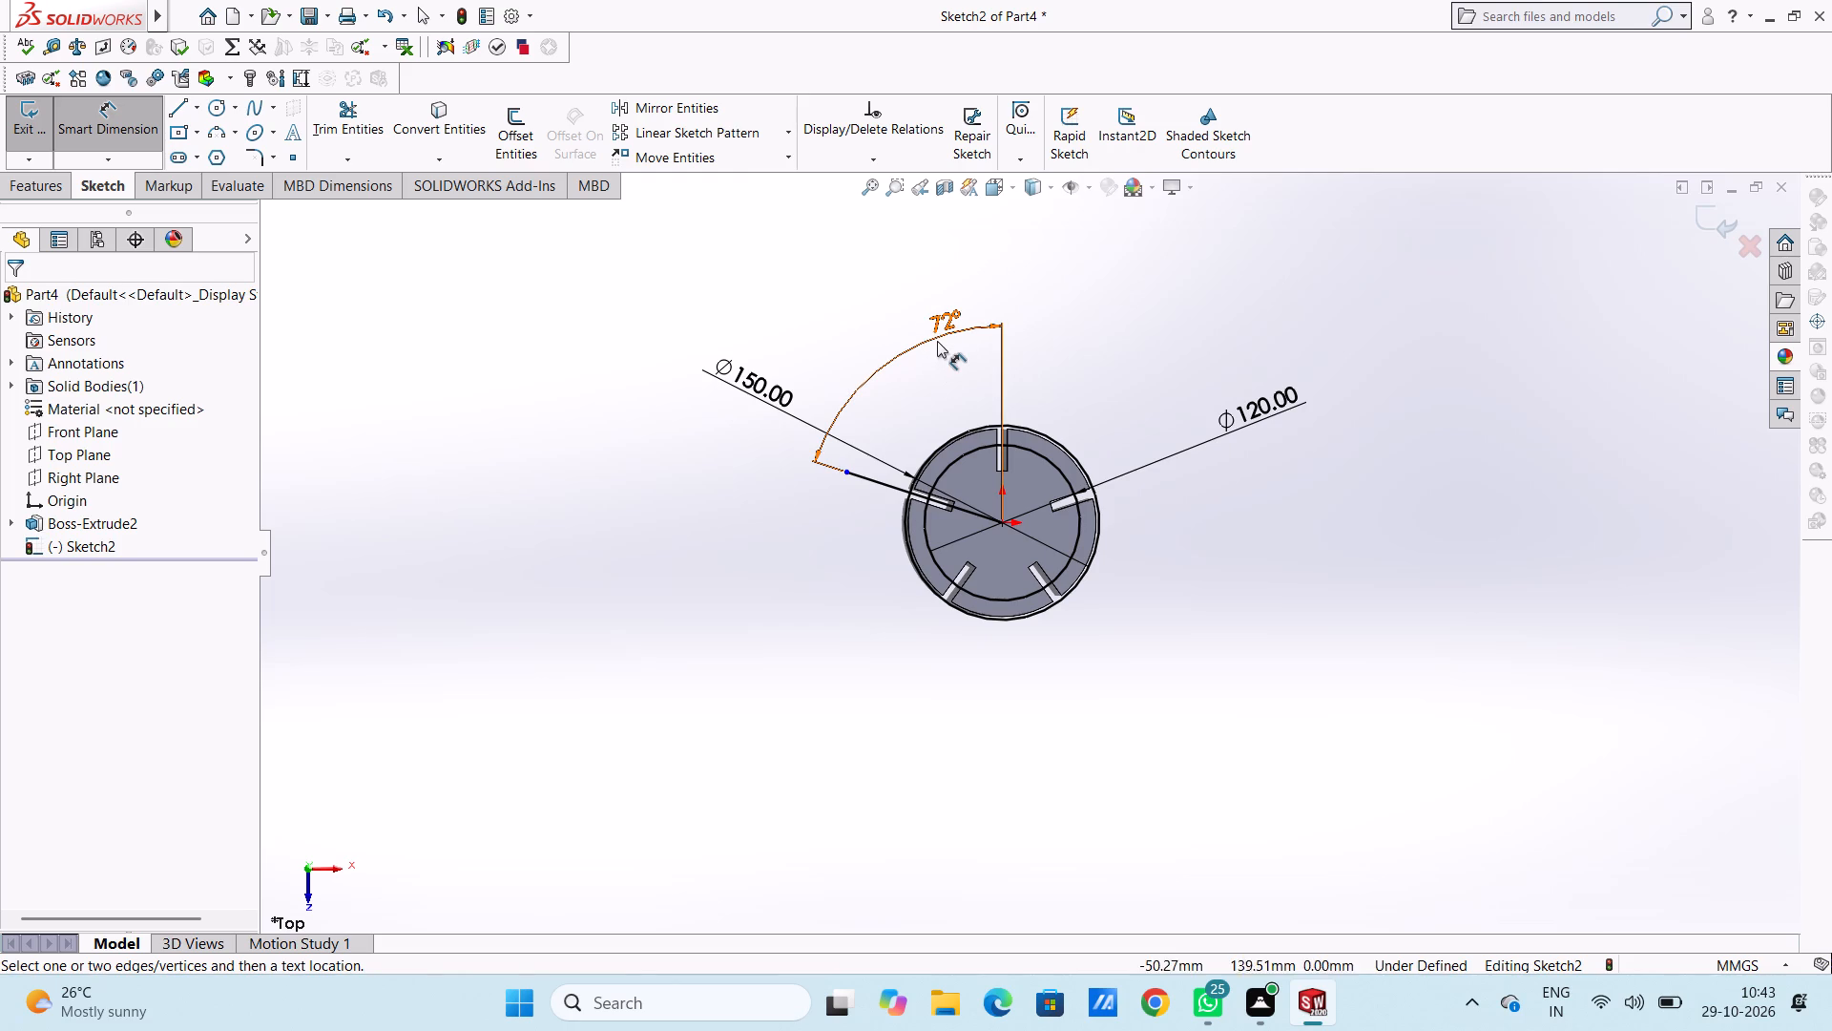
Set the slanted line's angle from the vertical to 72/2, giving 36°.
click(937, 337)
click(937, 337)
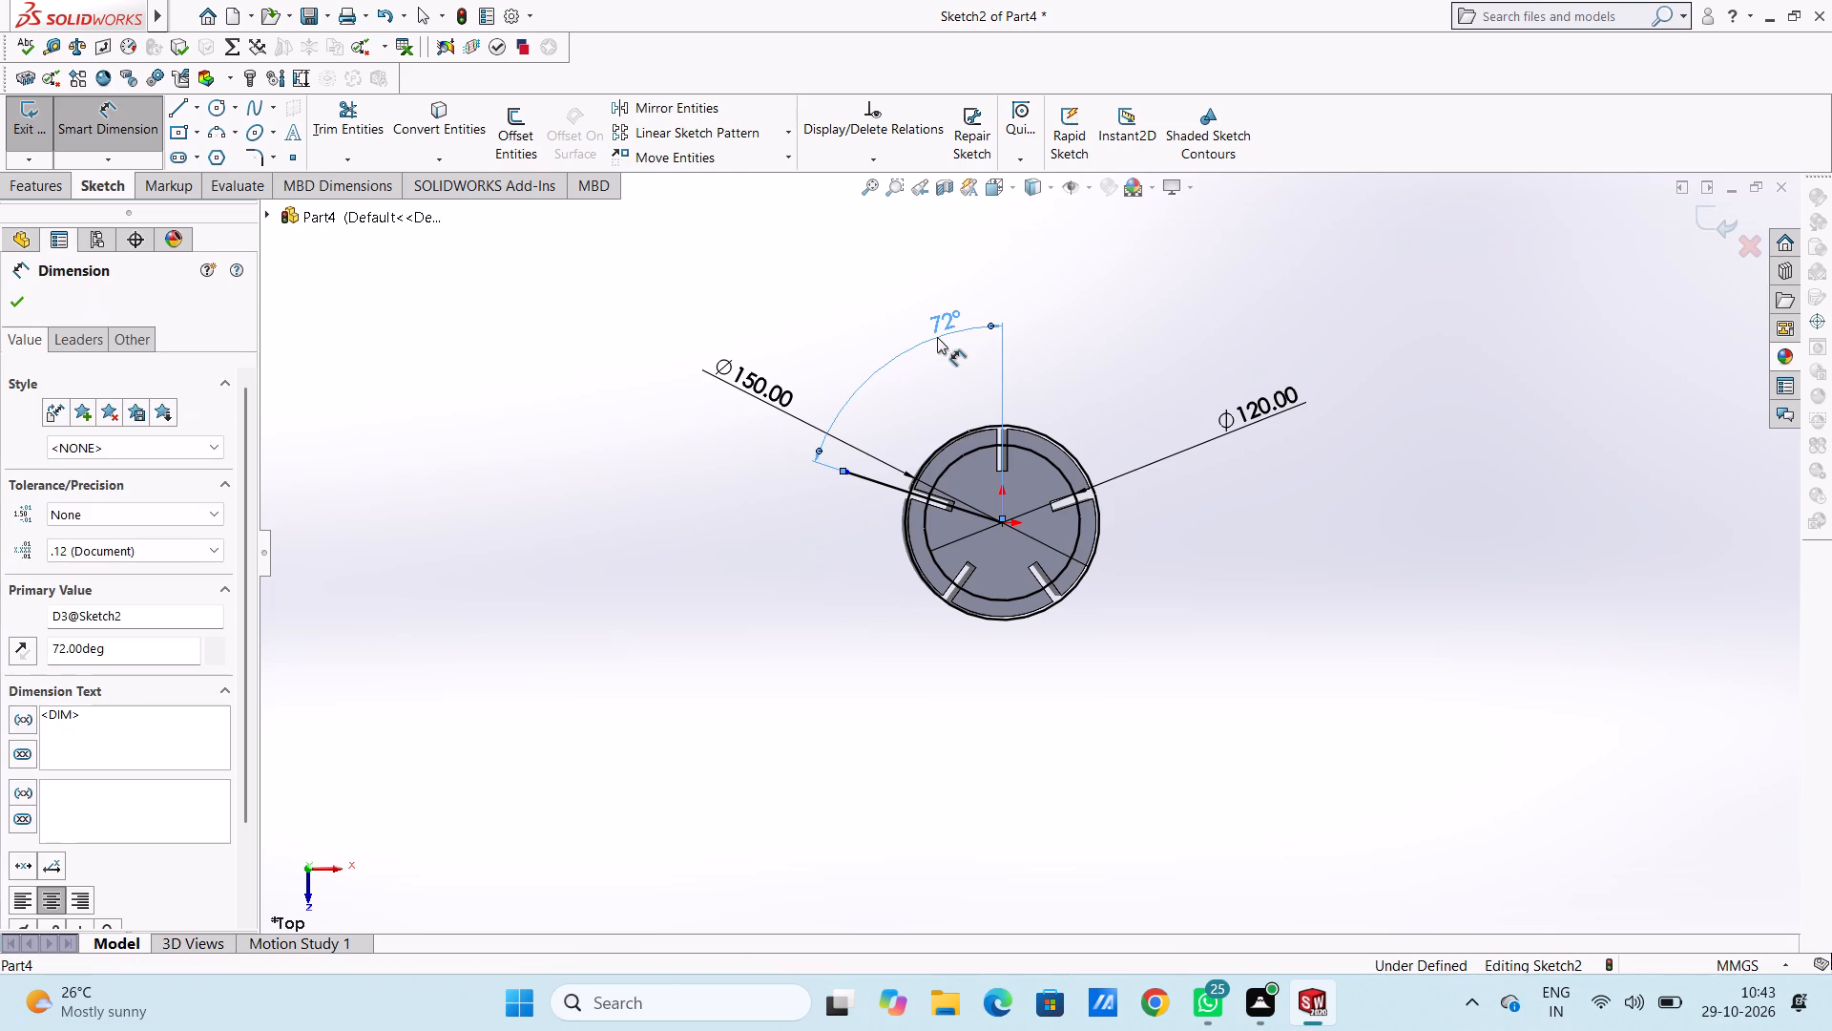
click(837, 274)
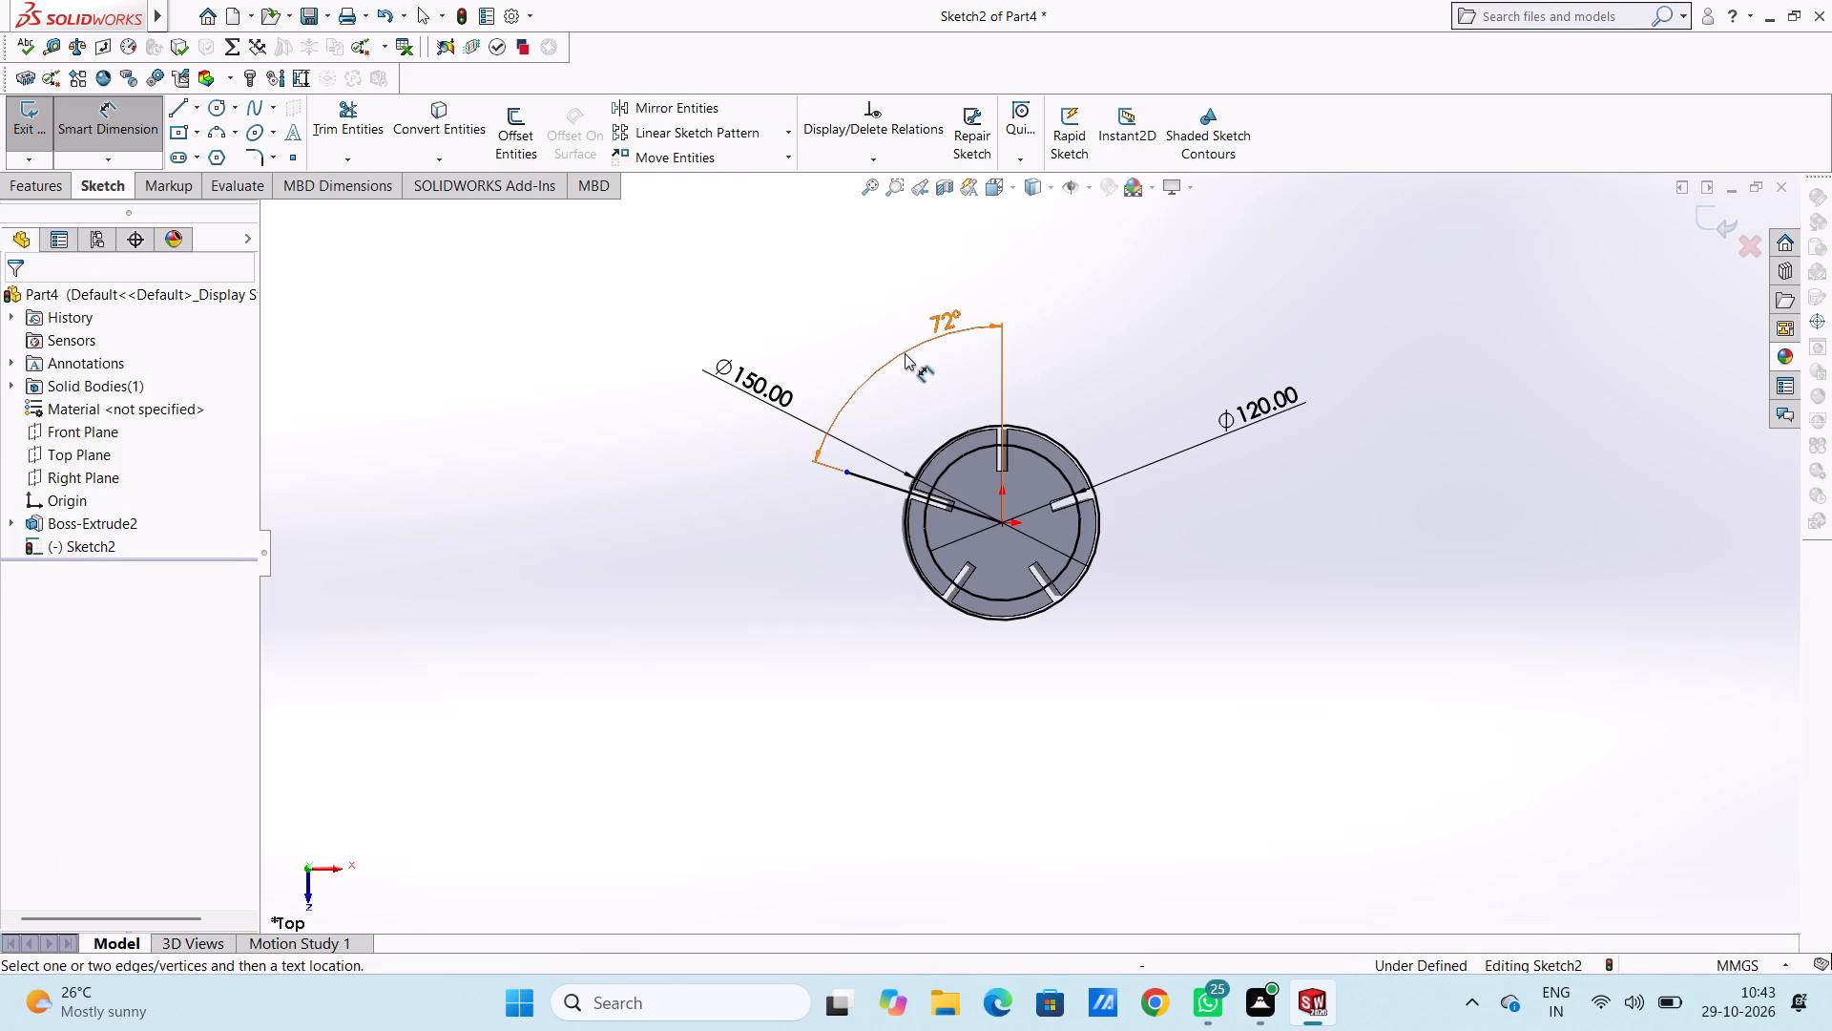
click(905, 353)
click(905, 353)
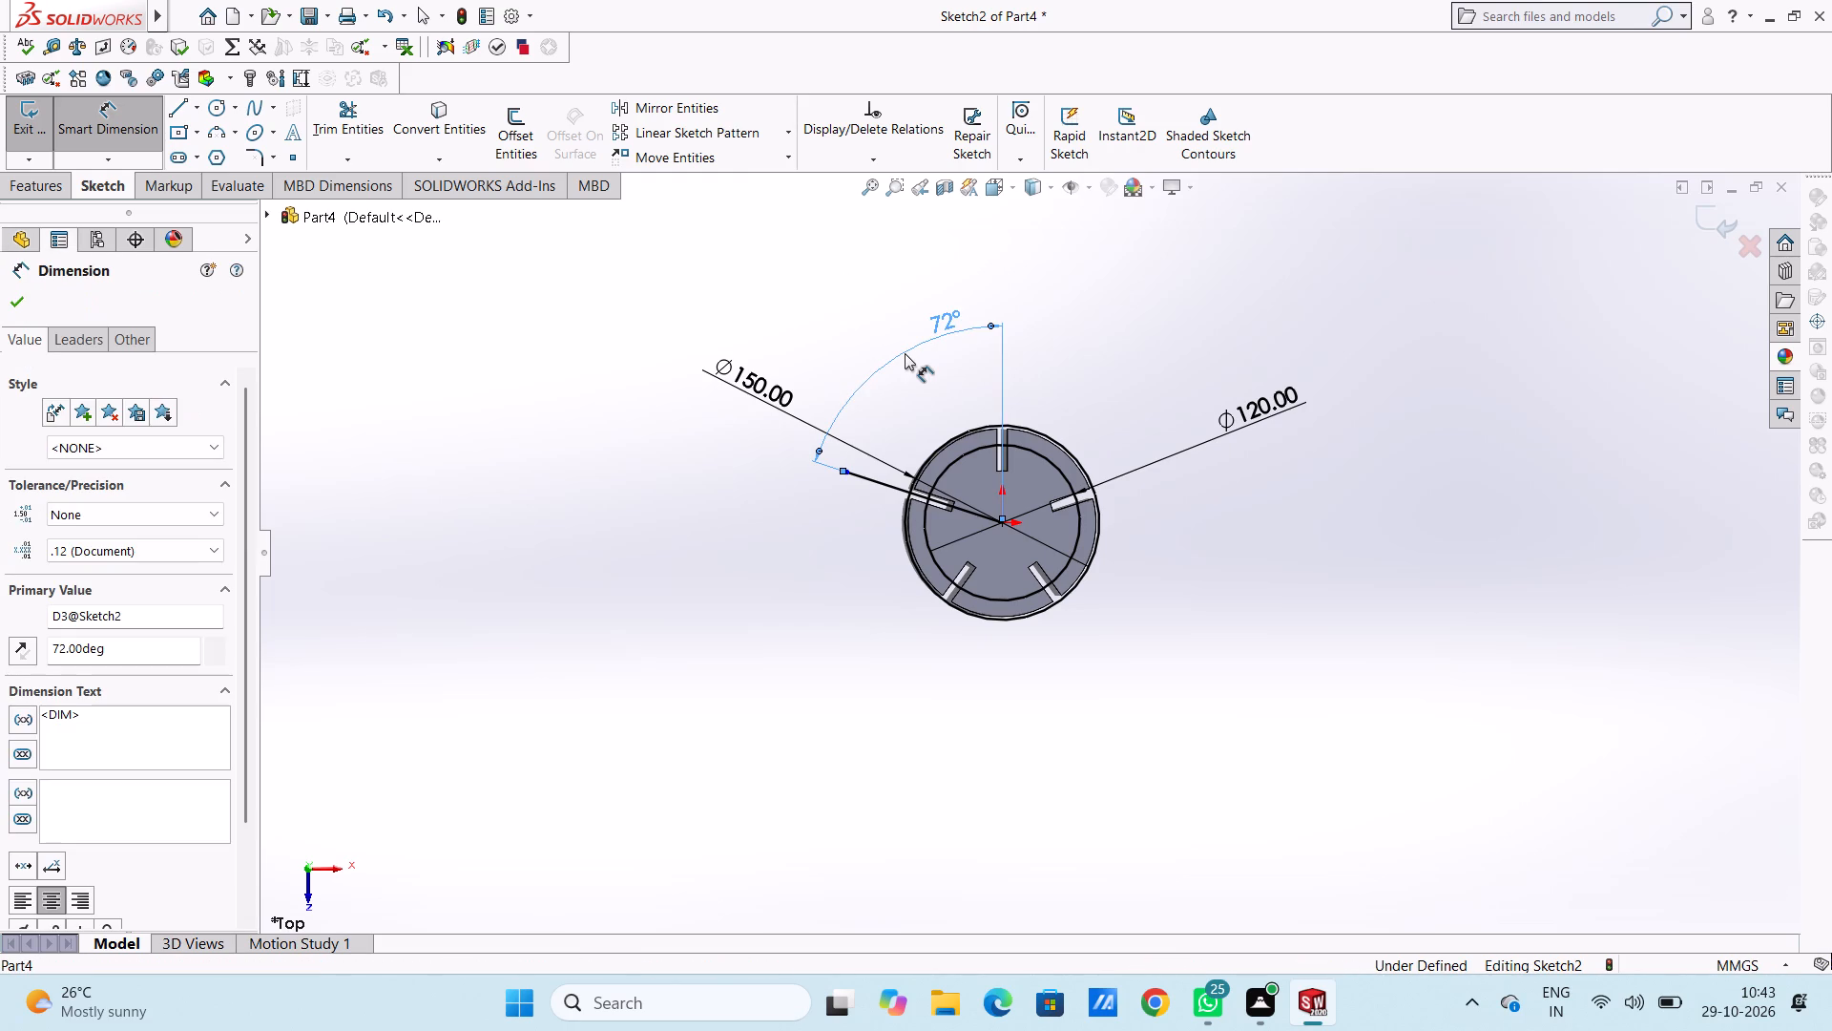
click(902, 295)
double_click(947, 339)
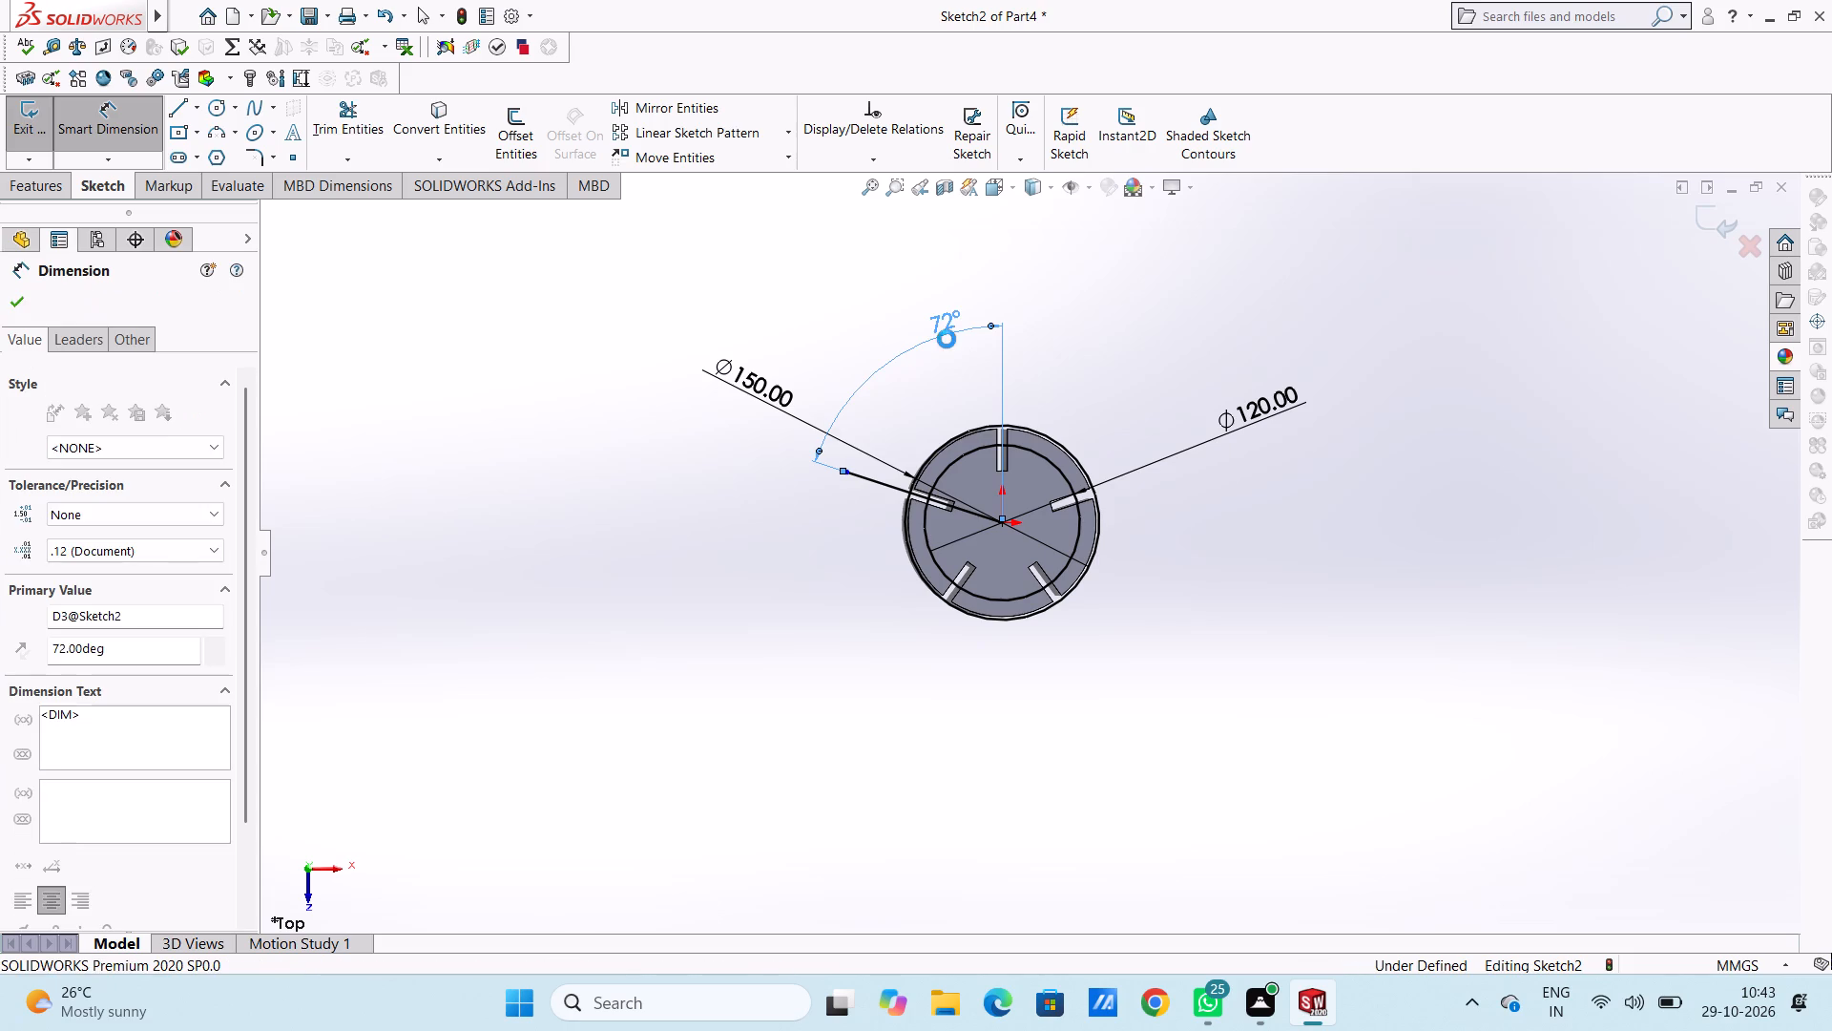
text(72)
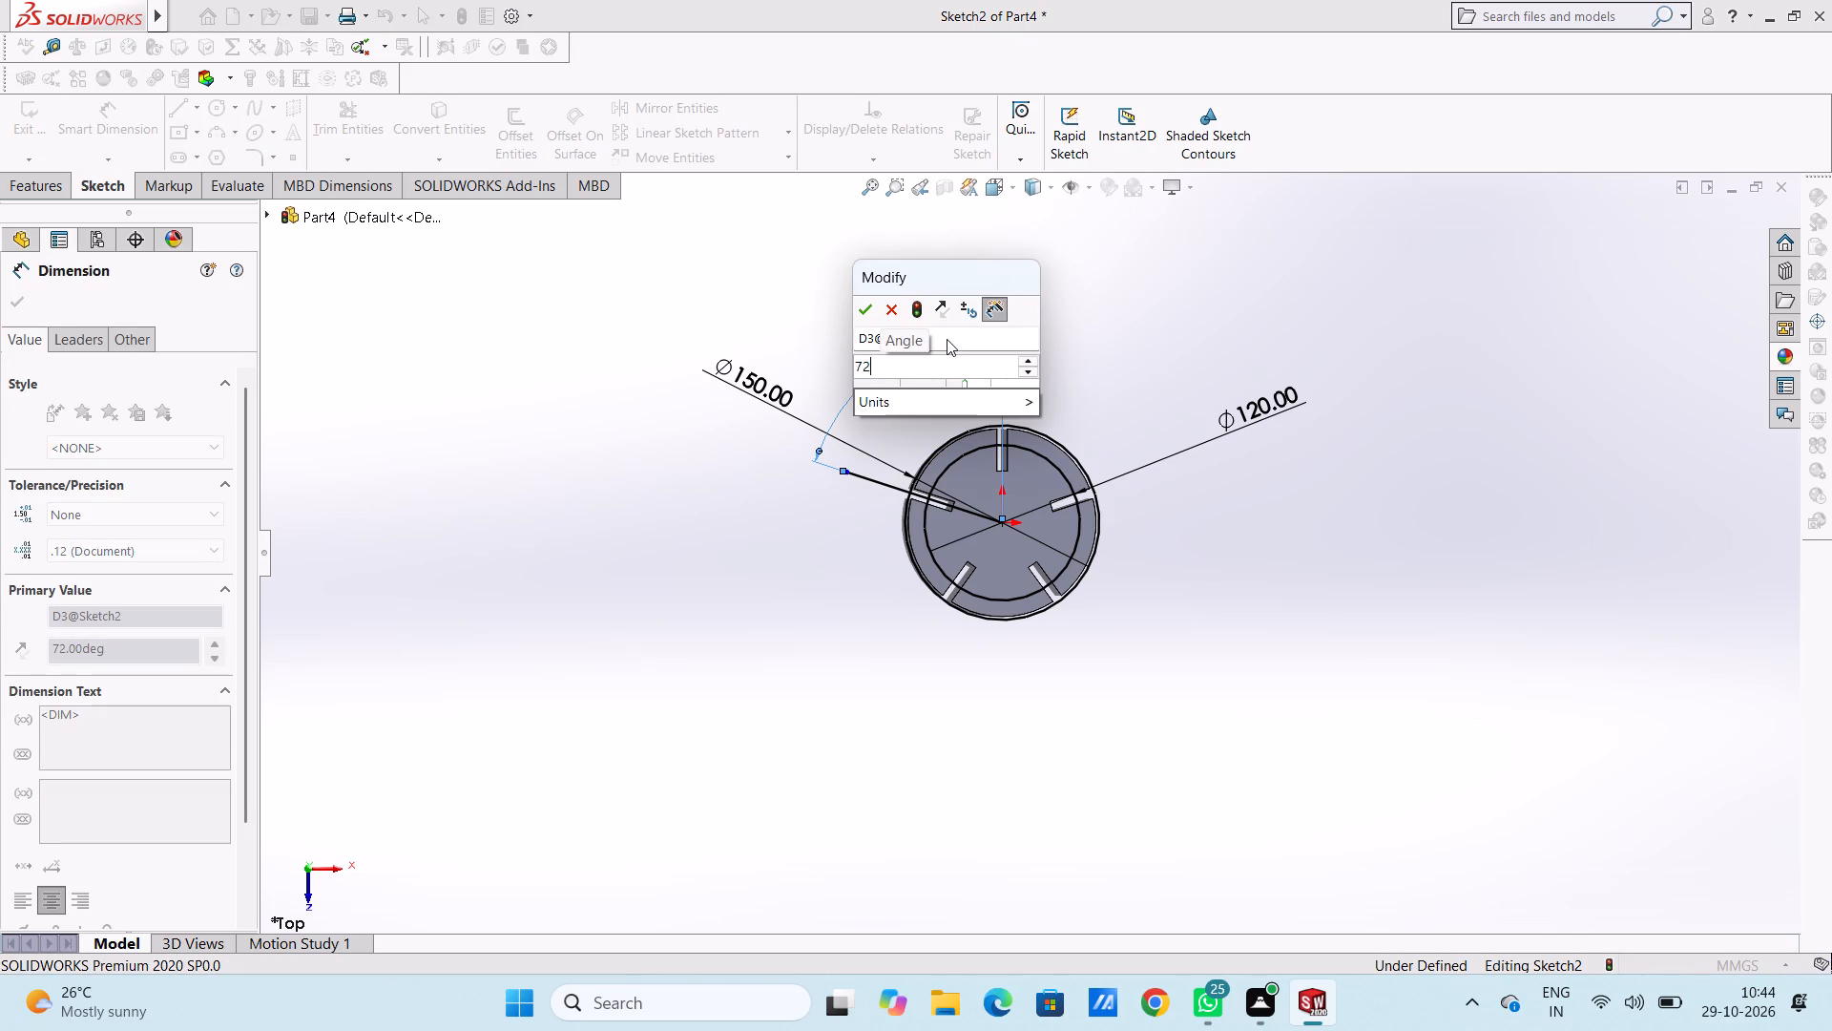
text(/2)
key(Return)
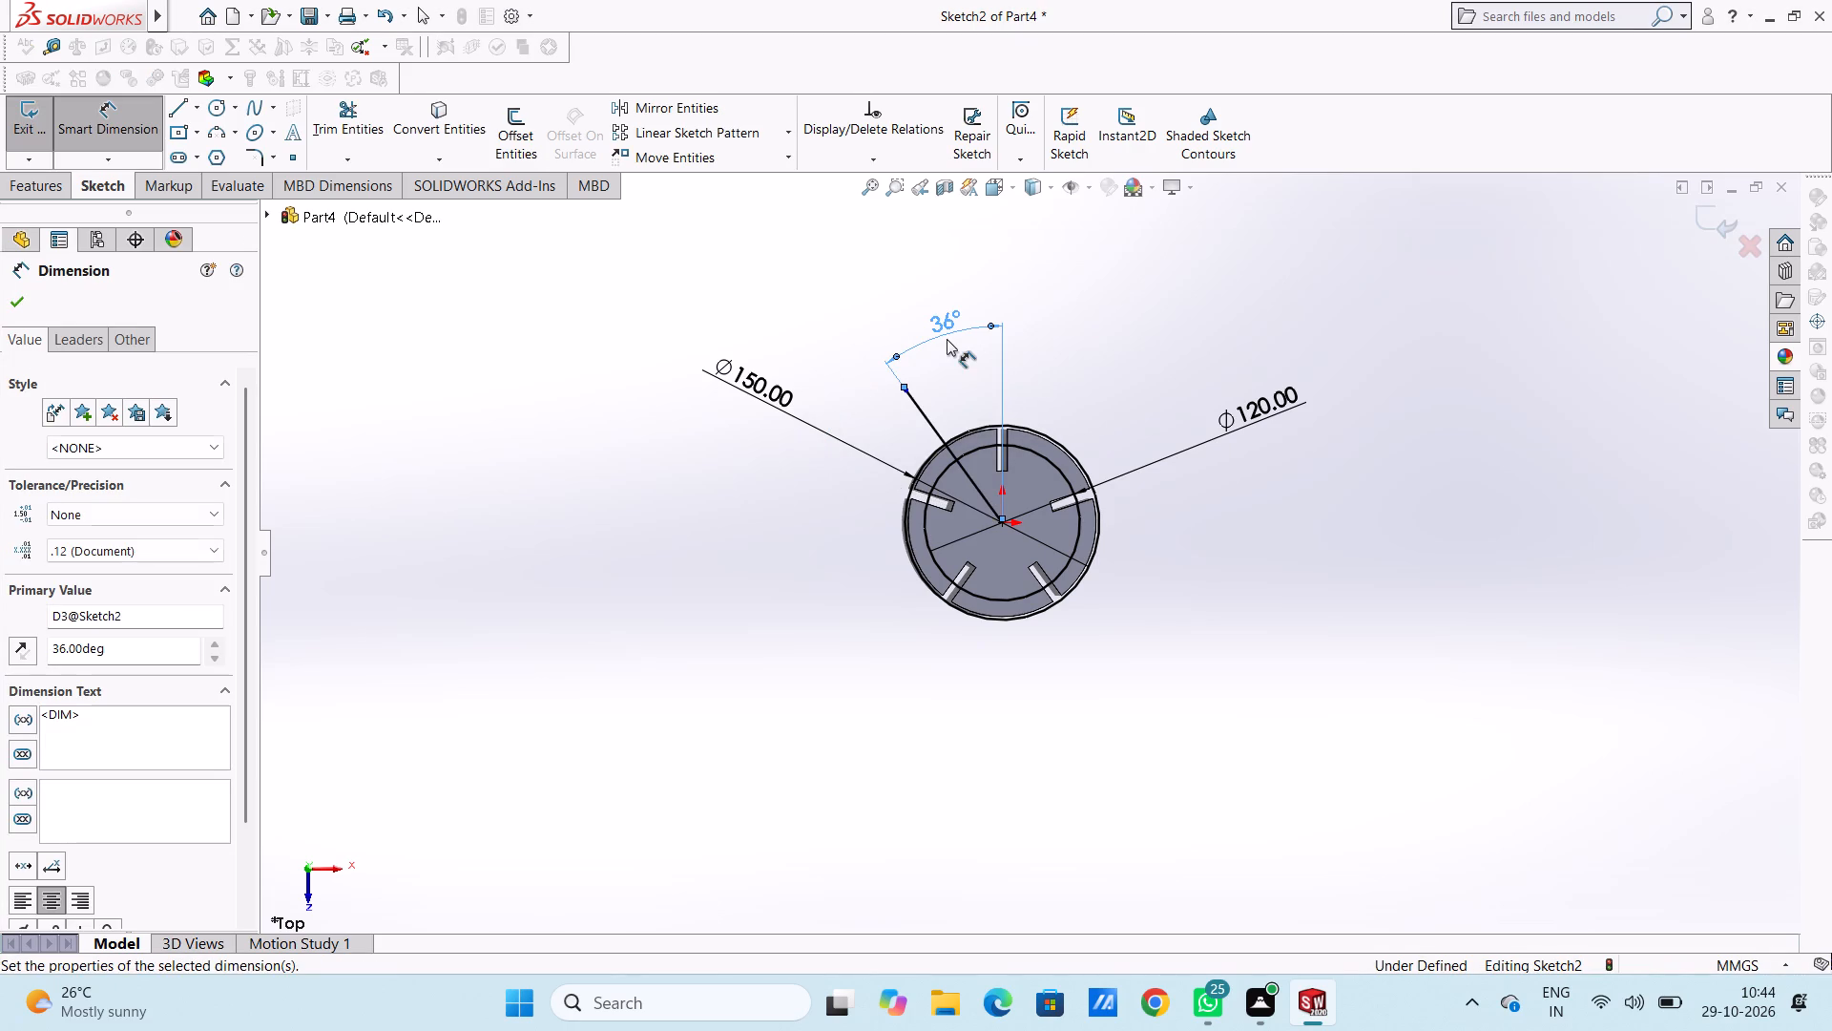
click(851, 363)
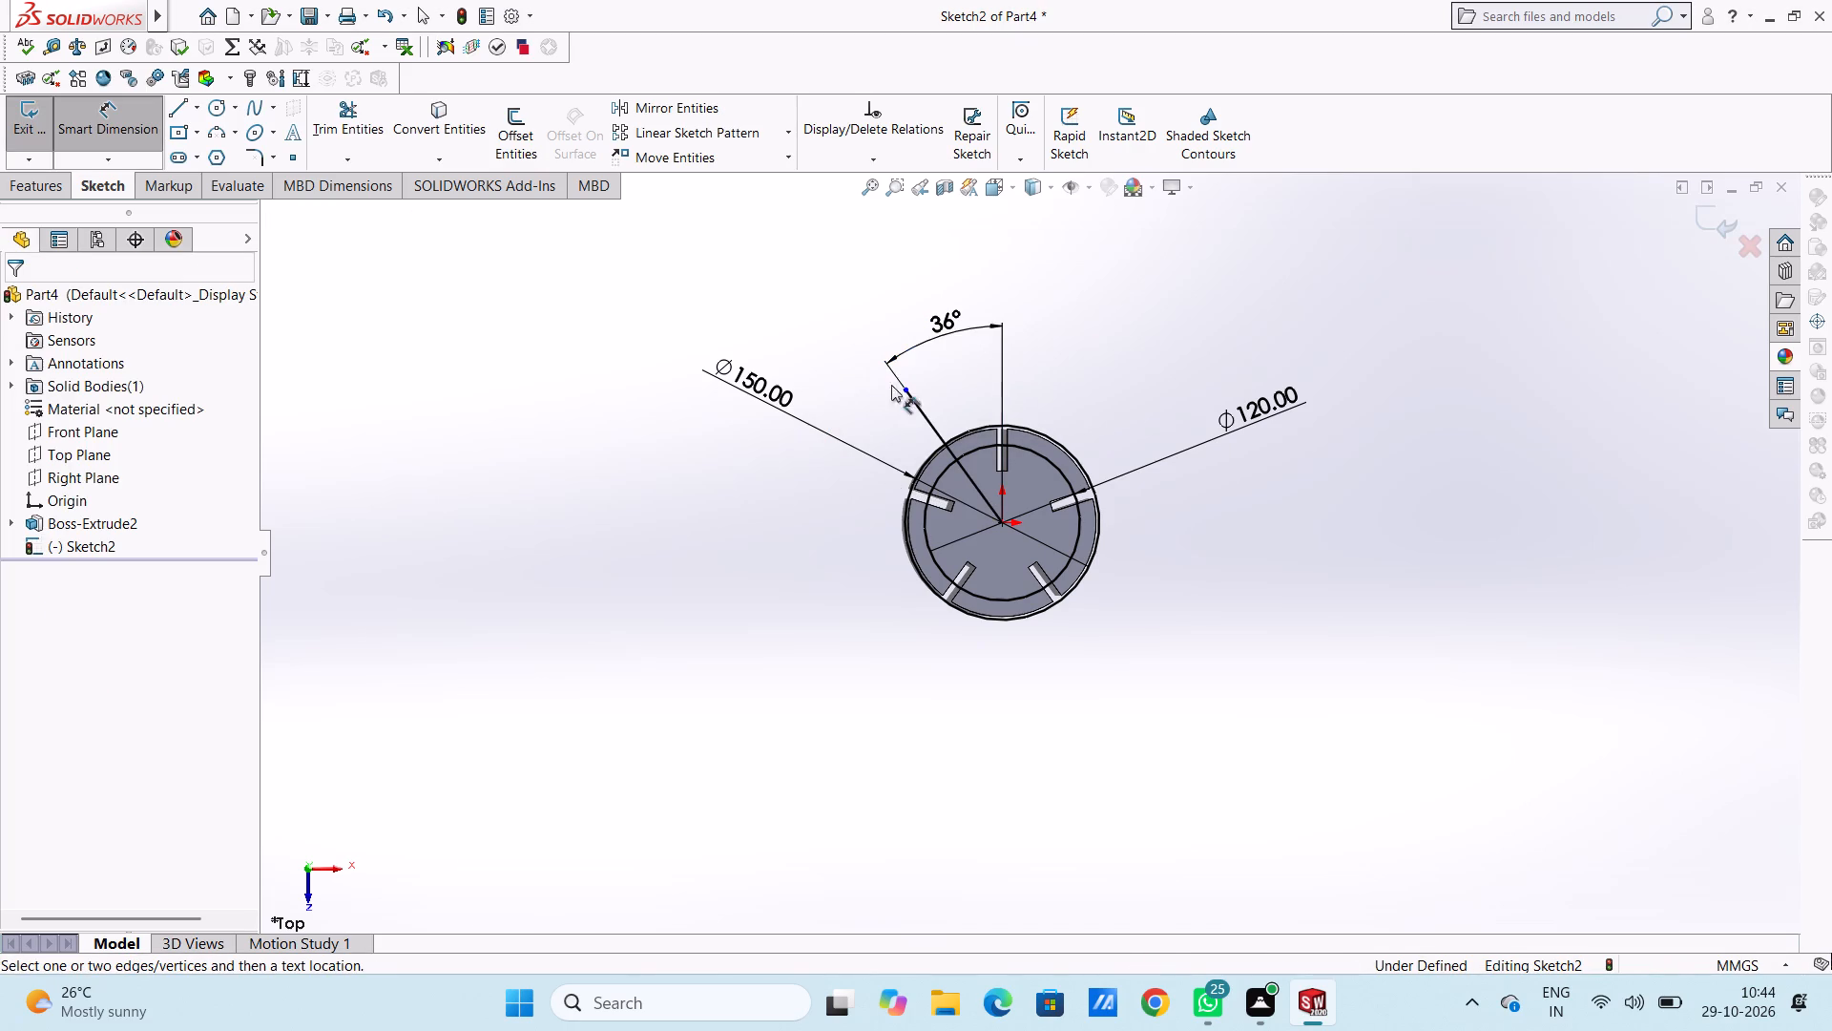
Set the slanted line's angle from the vertical to 36/2, giving 18°.
scroll(1004, 512, down, 3)
scroll(926, 424, down, 1)
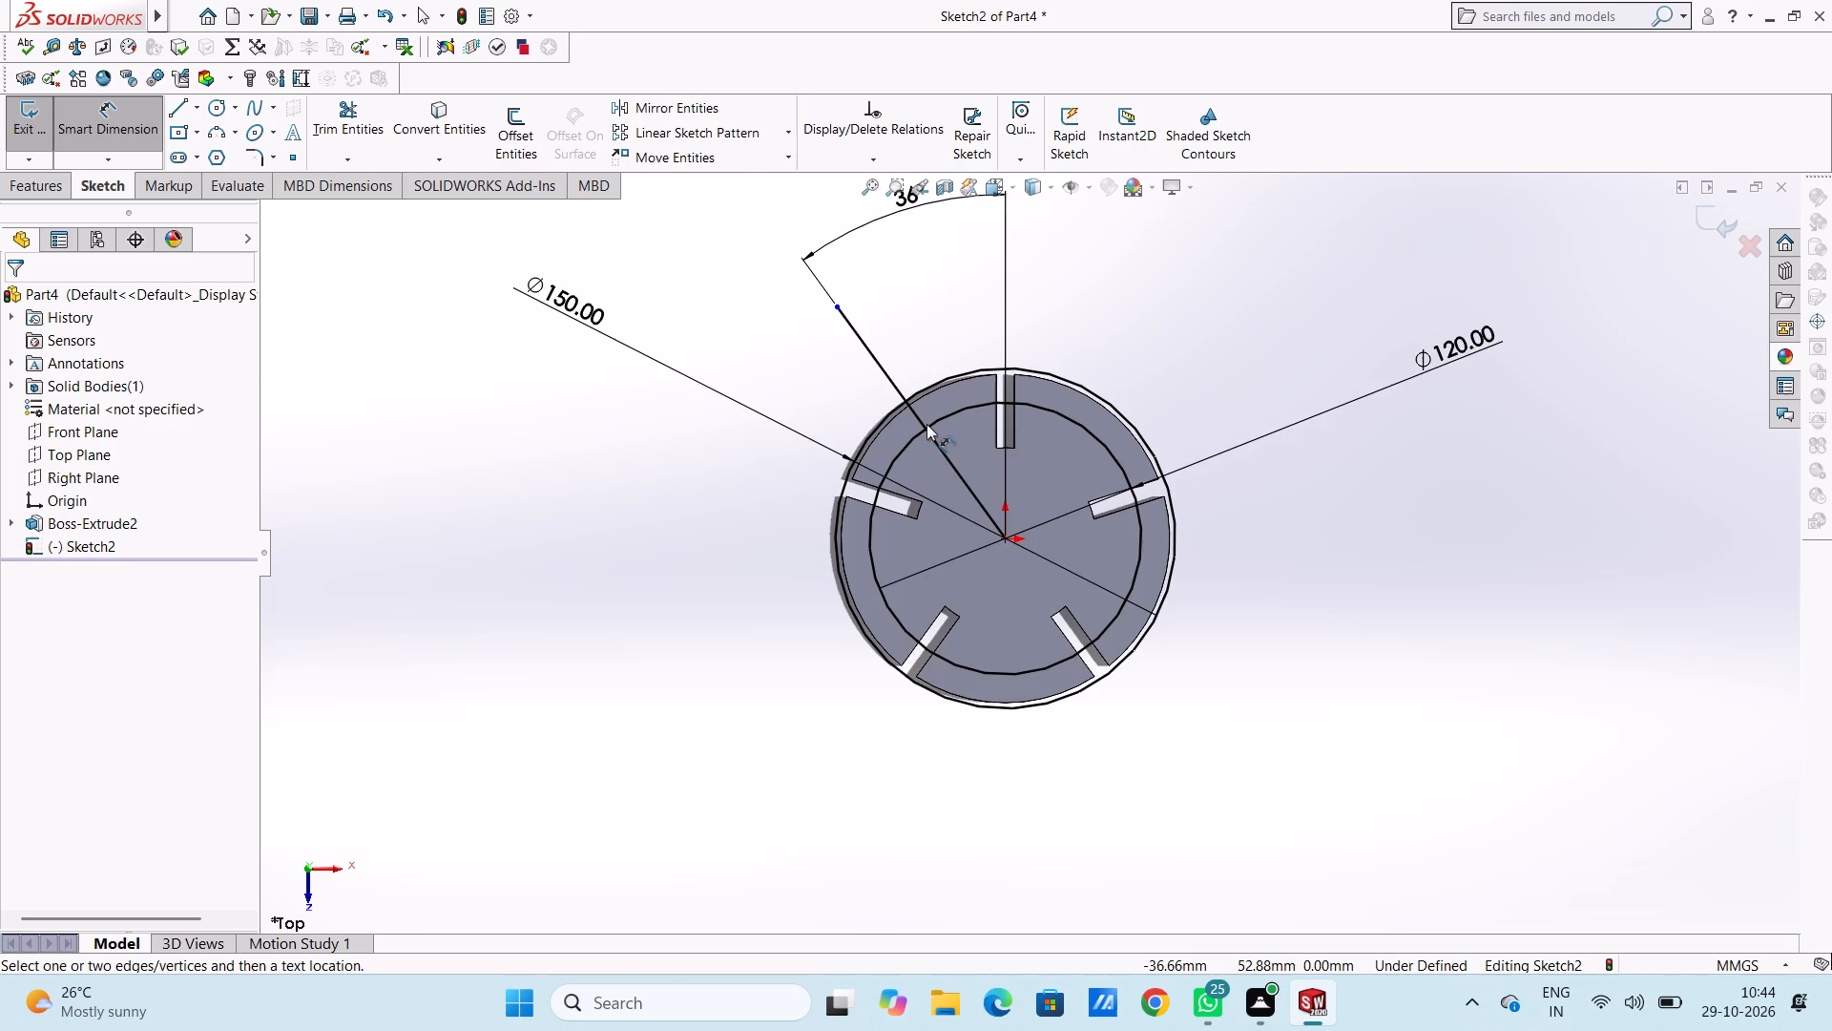
scroll(945, 396, up, 2)
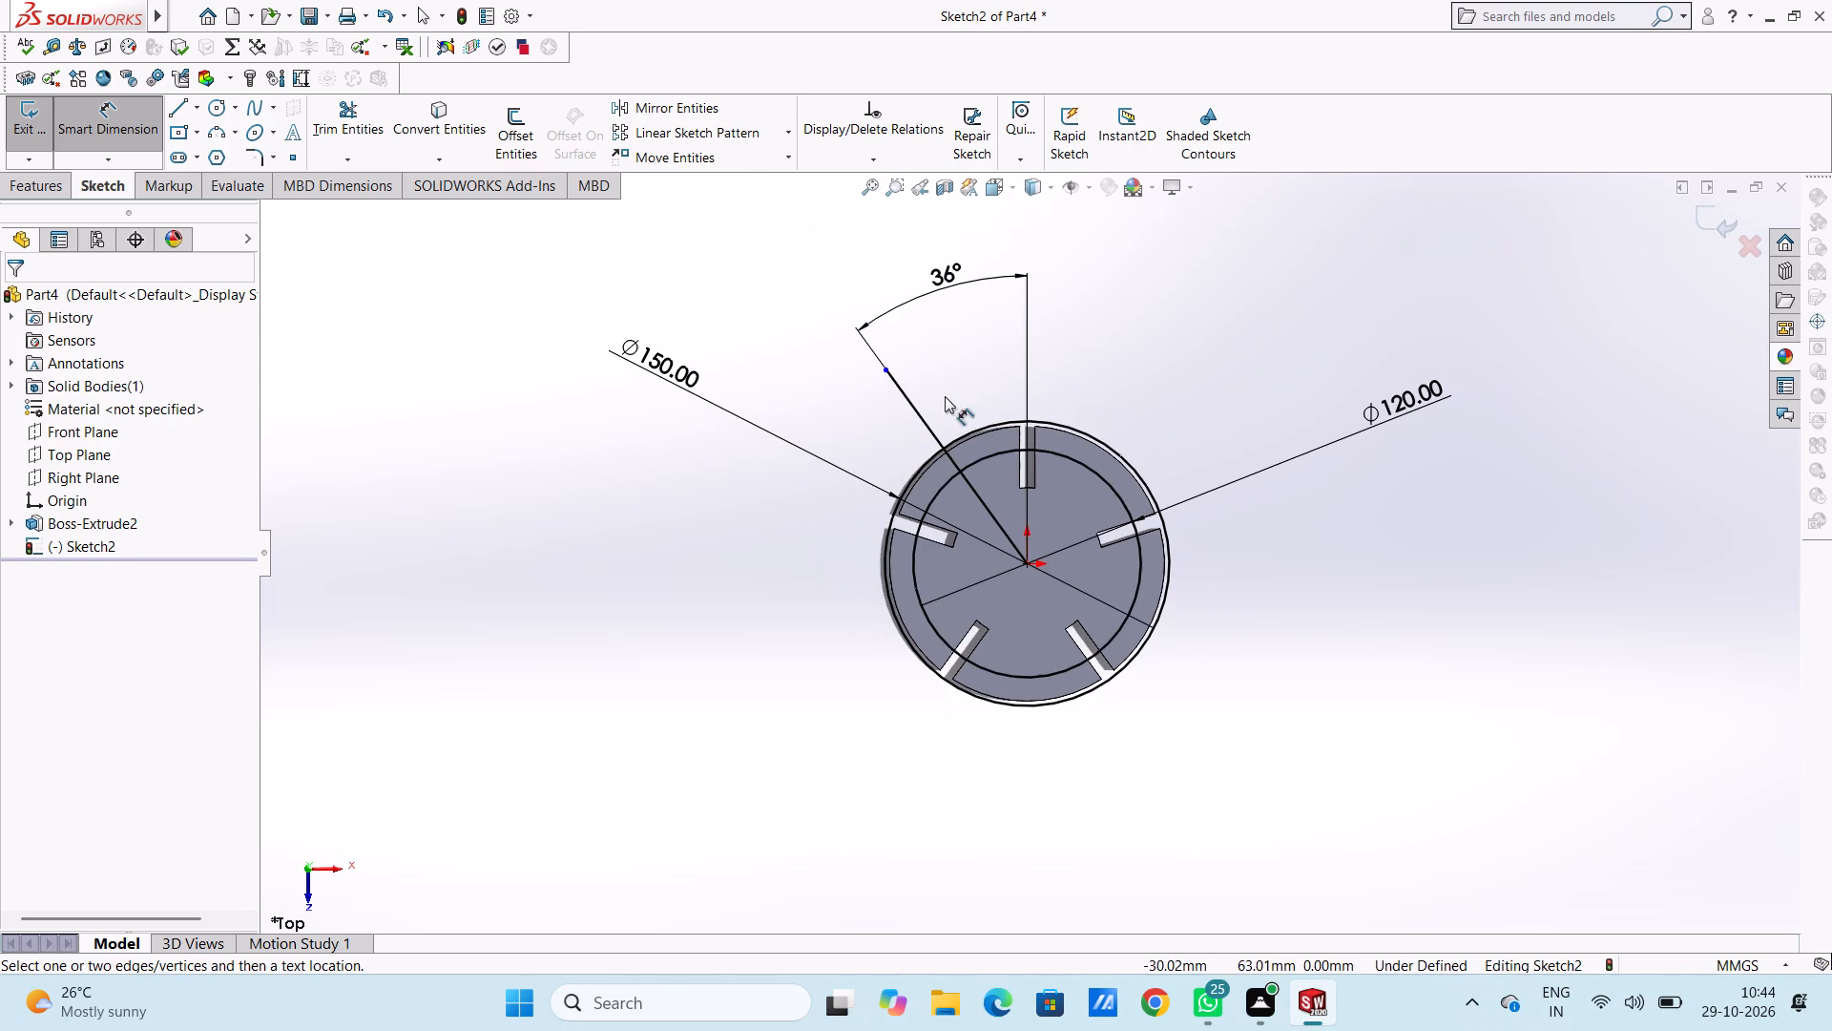
double_click(946, 282)
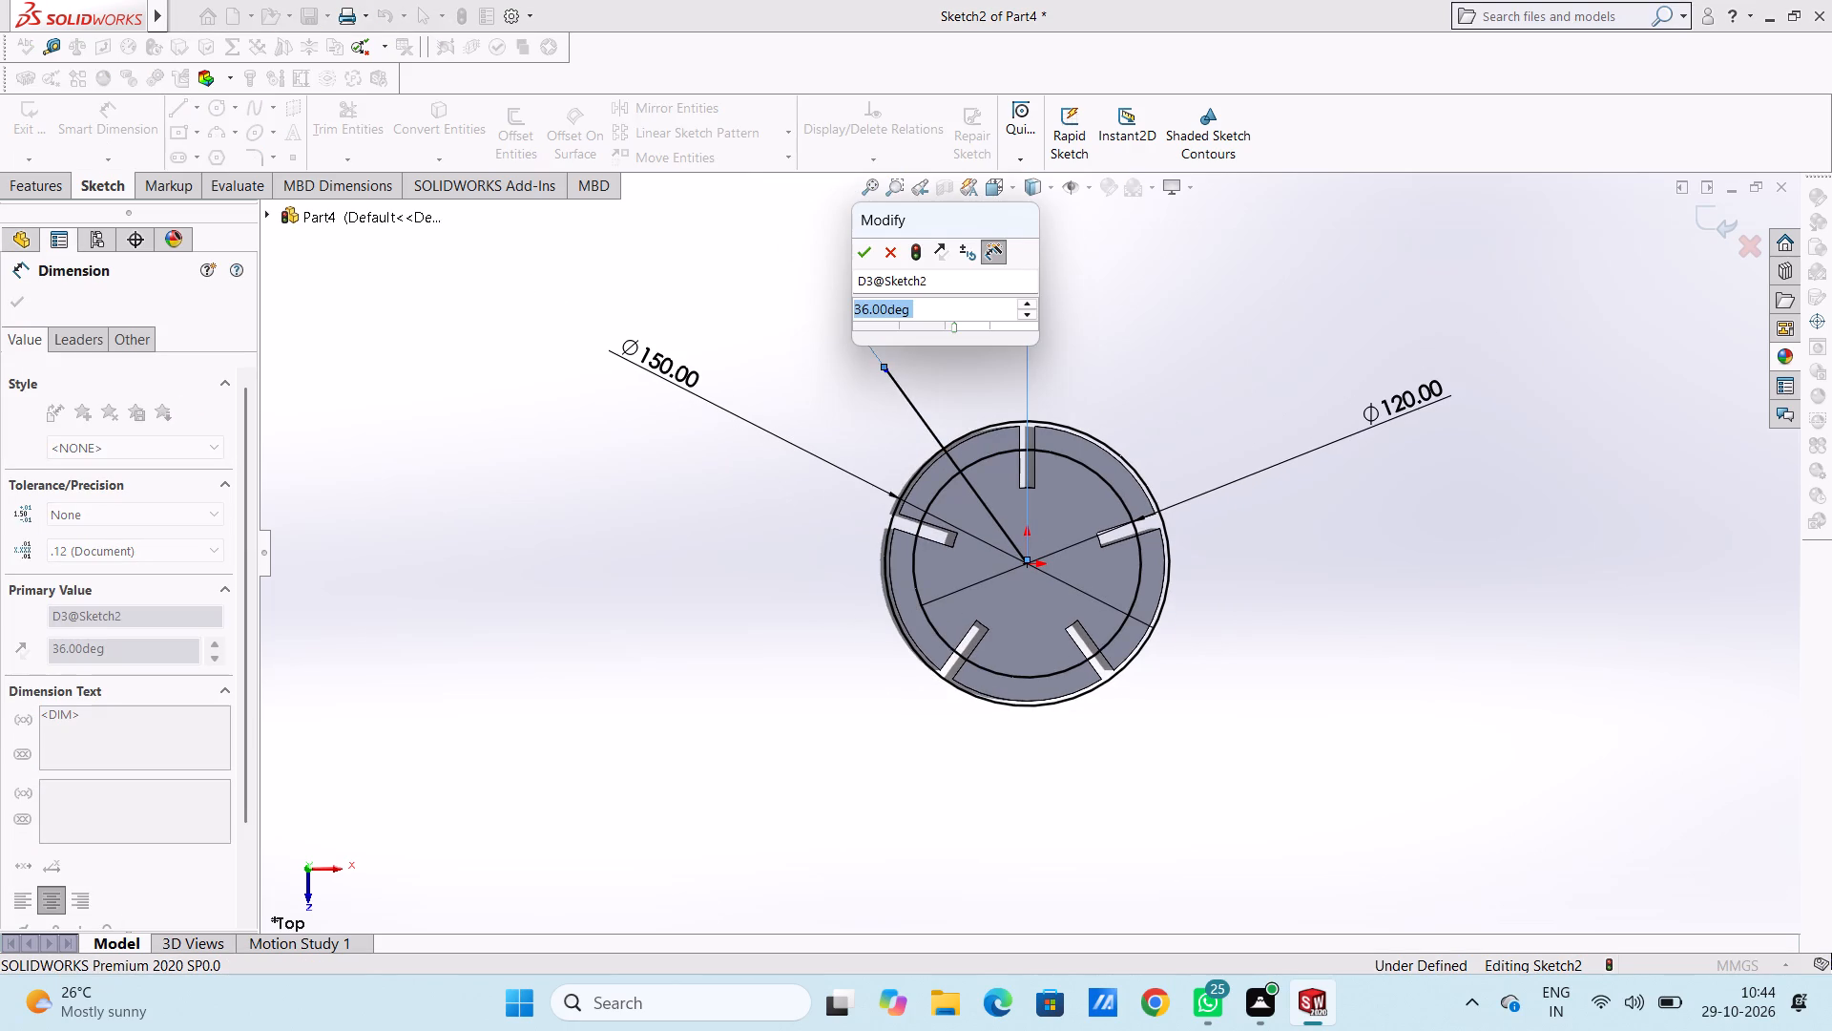
text(36/2)
key(Return)
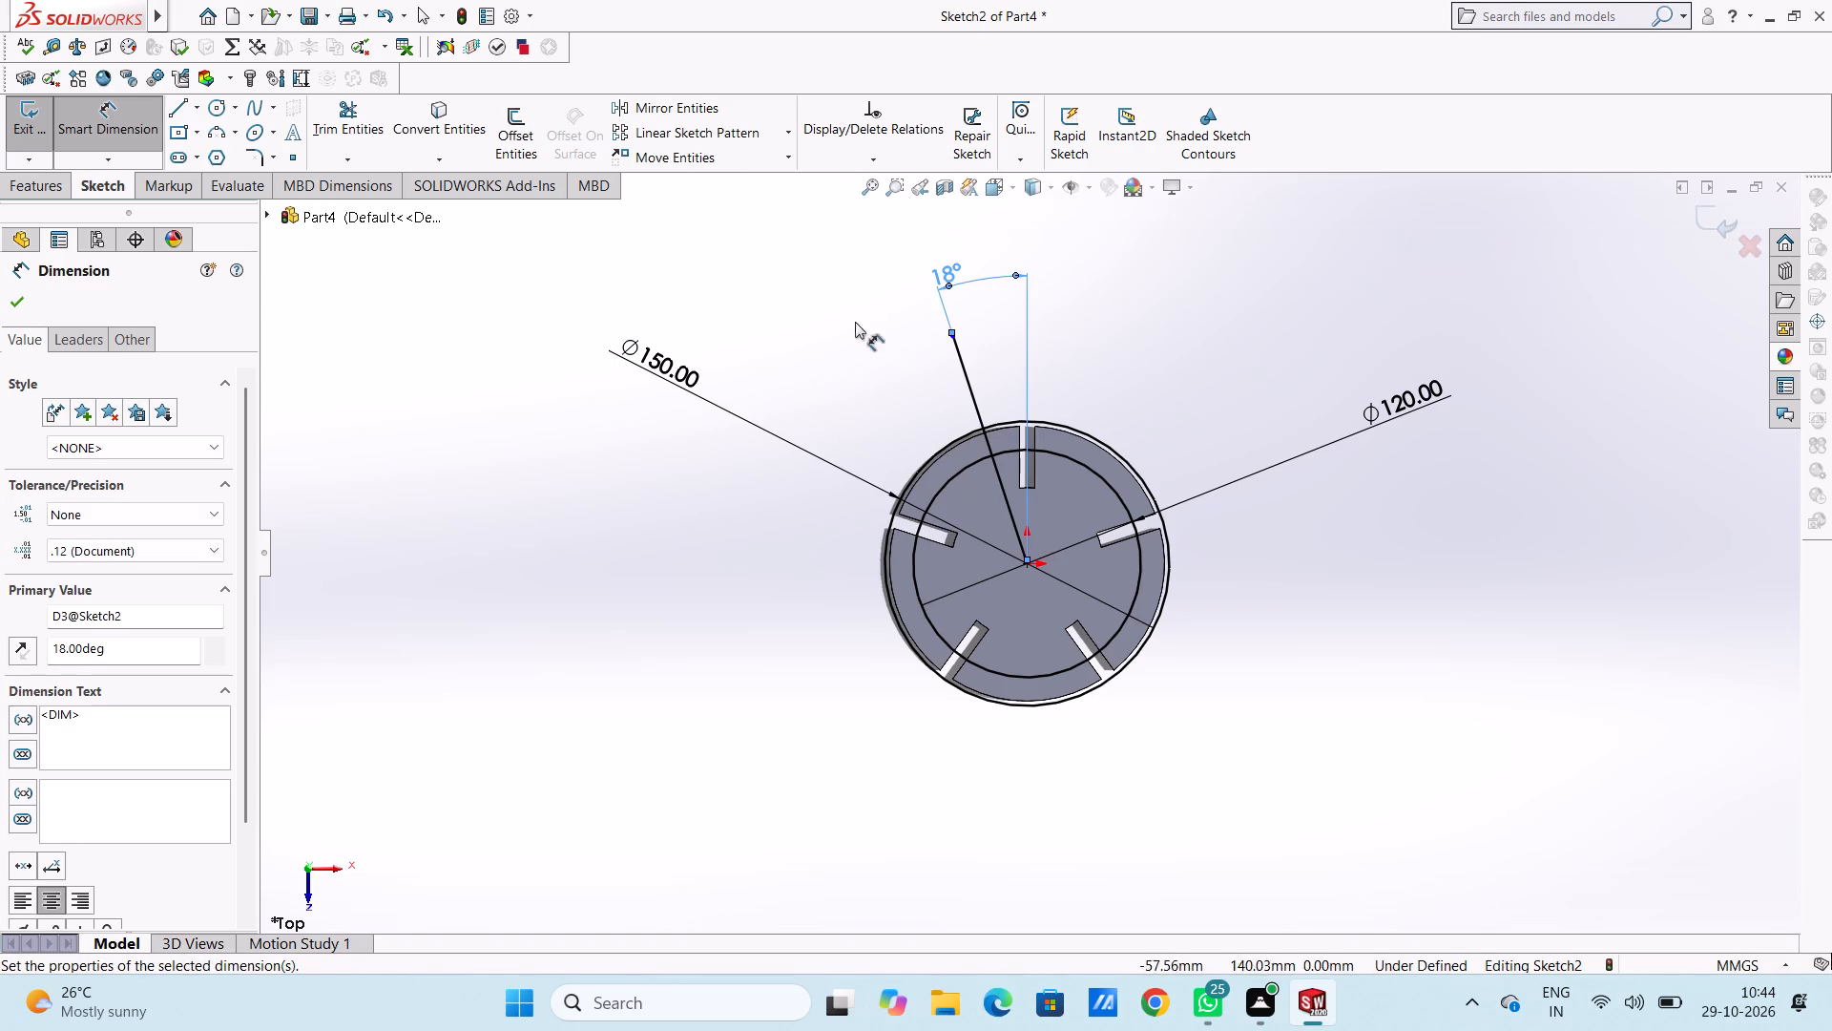
click(778, 346)
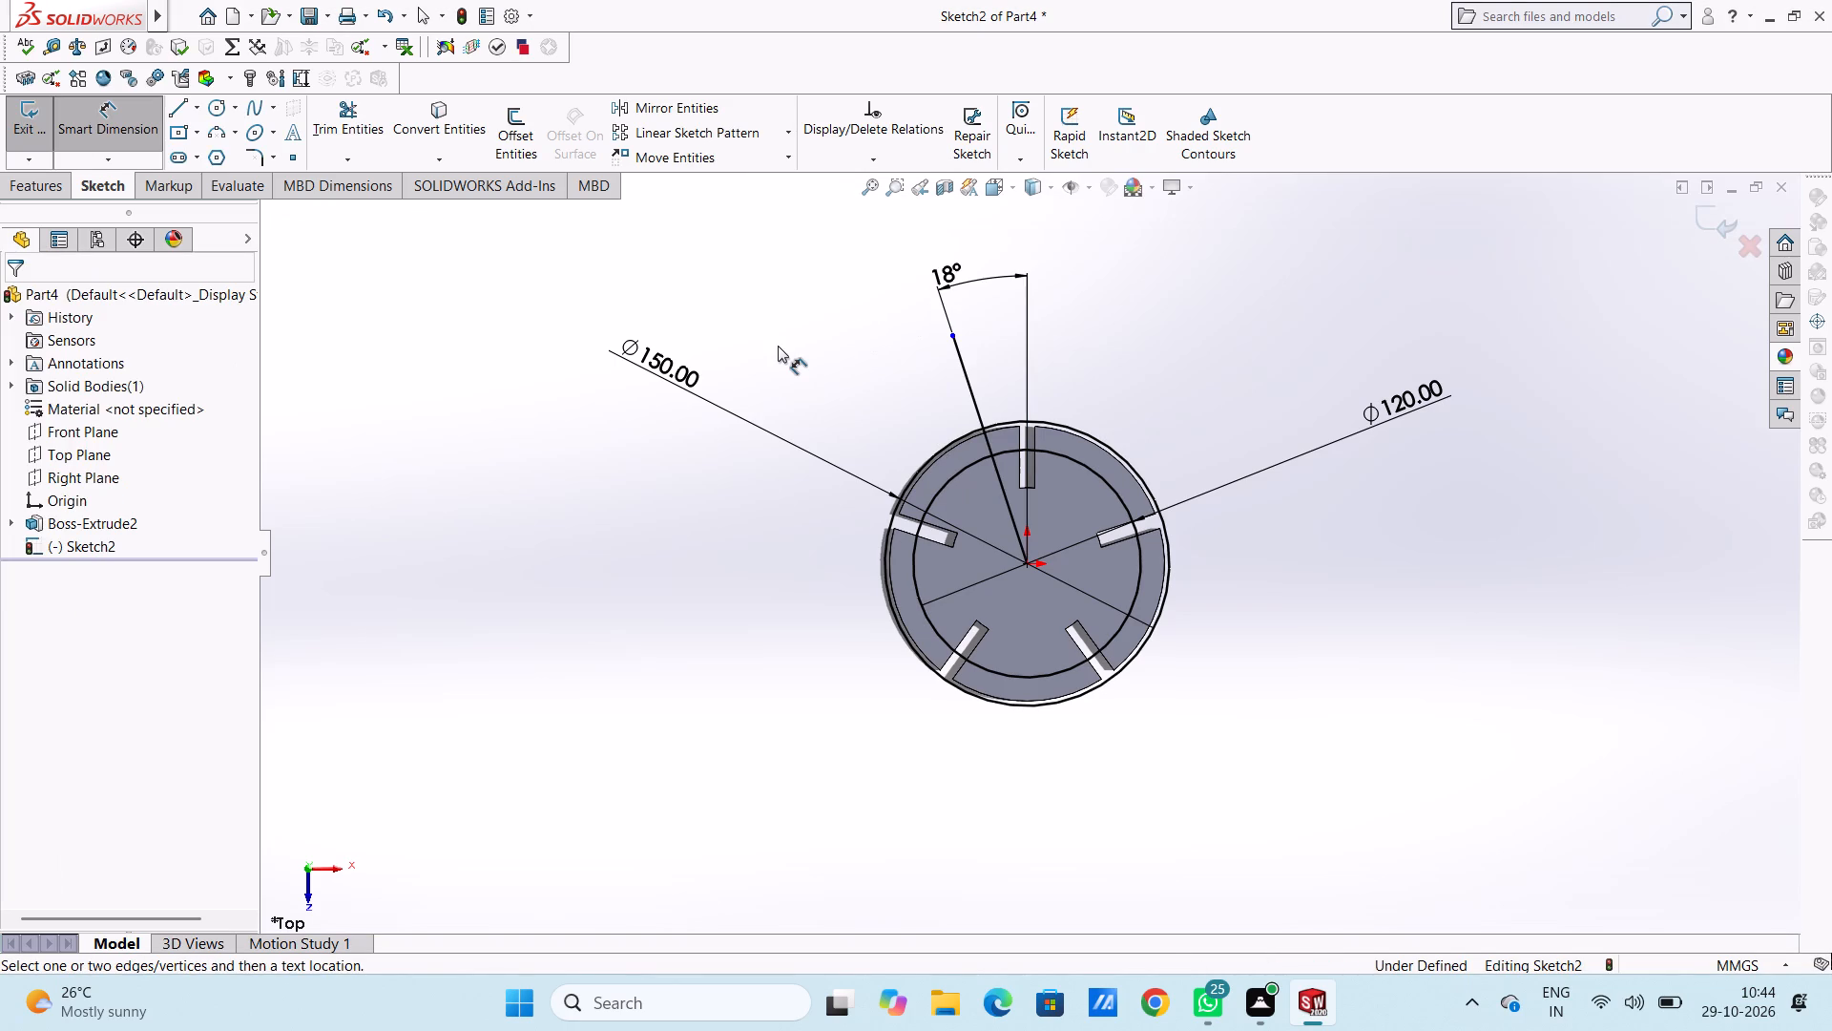
Sketch a circle of radius 5 mm centred where the slanted line crosses the 120 mm circle.
scroll(1031, 534, down, 4)
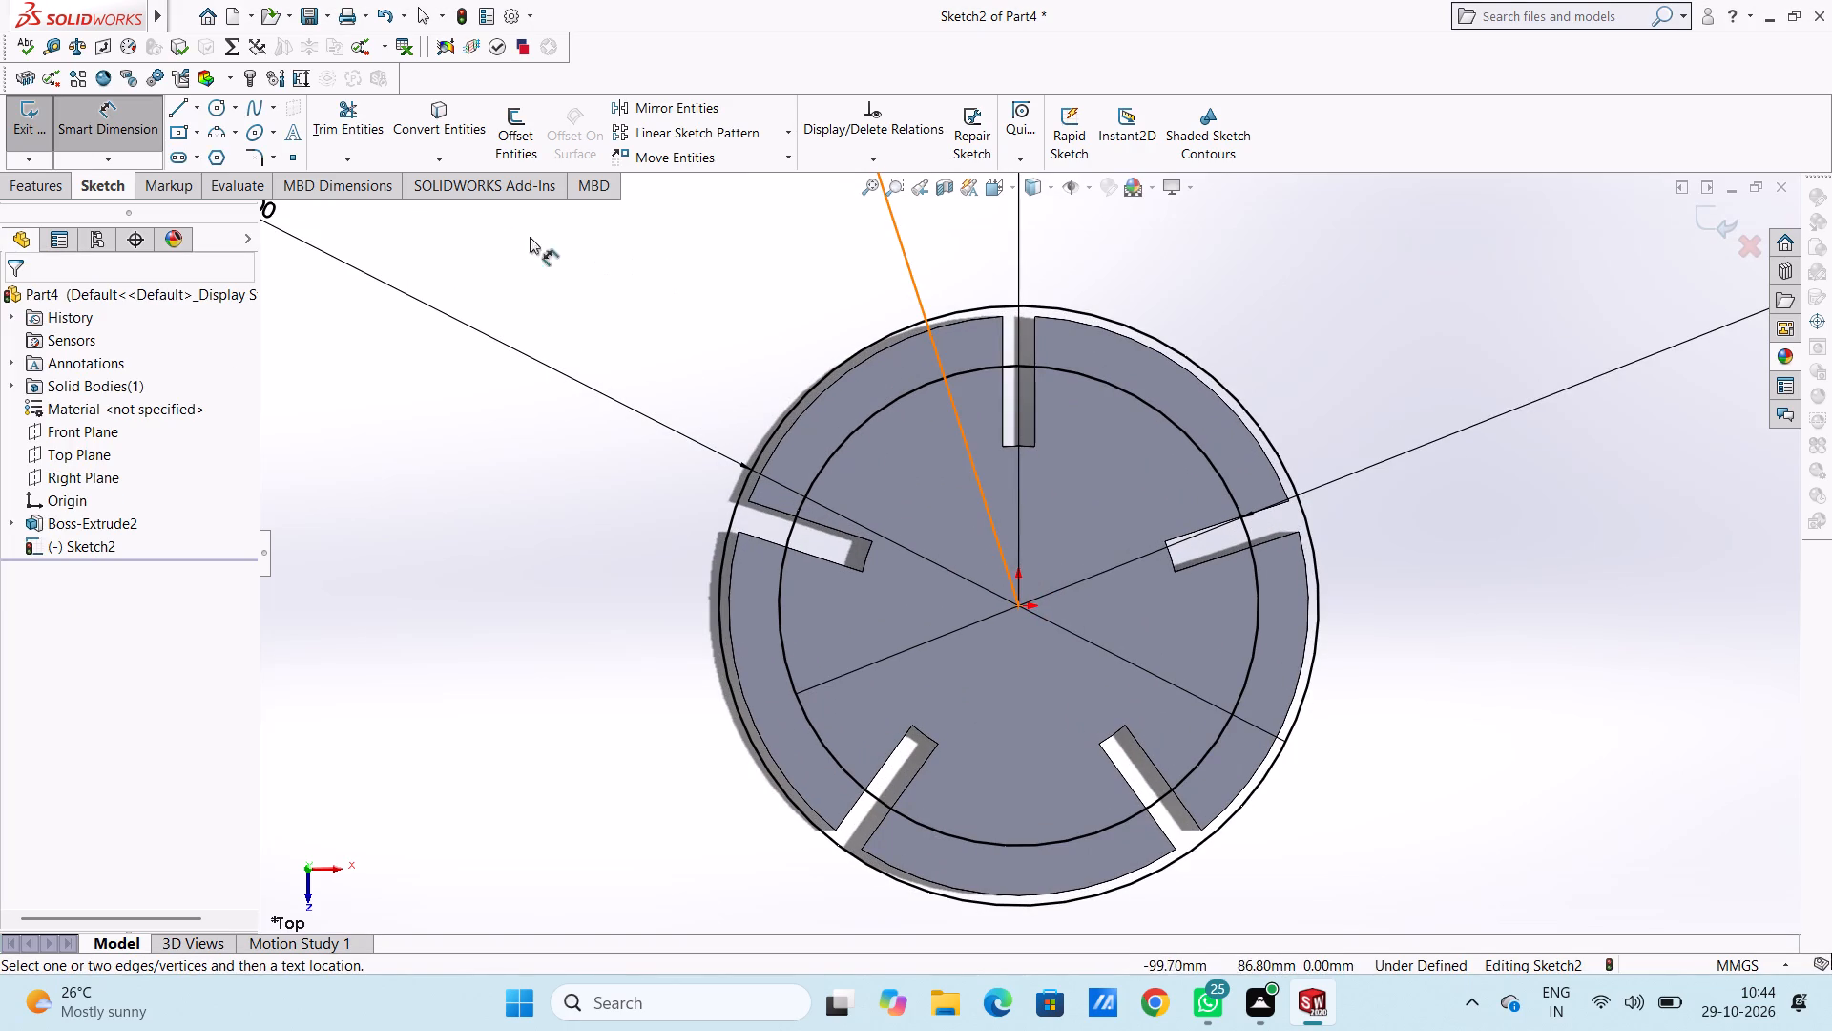
click(210, 106)
scroll(989, 318, down, 3)
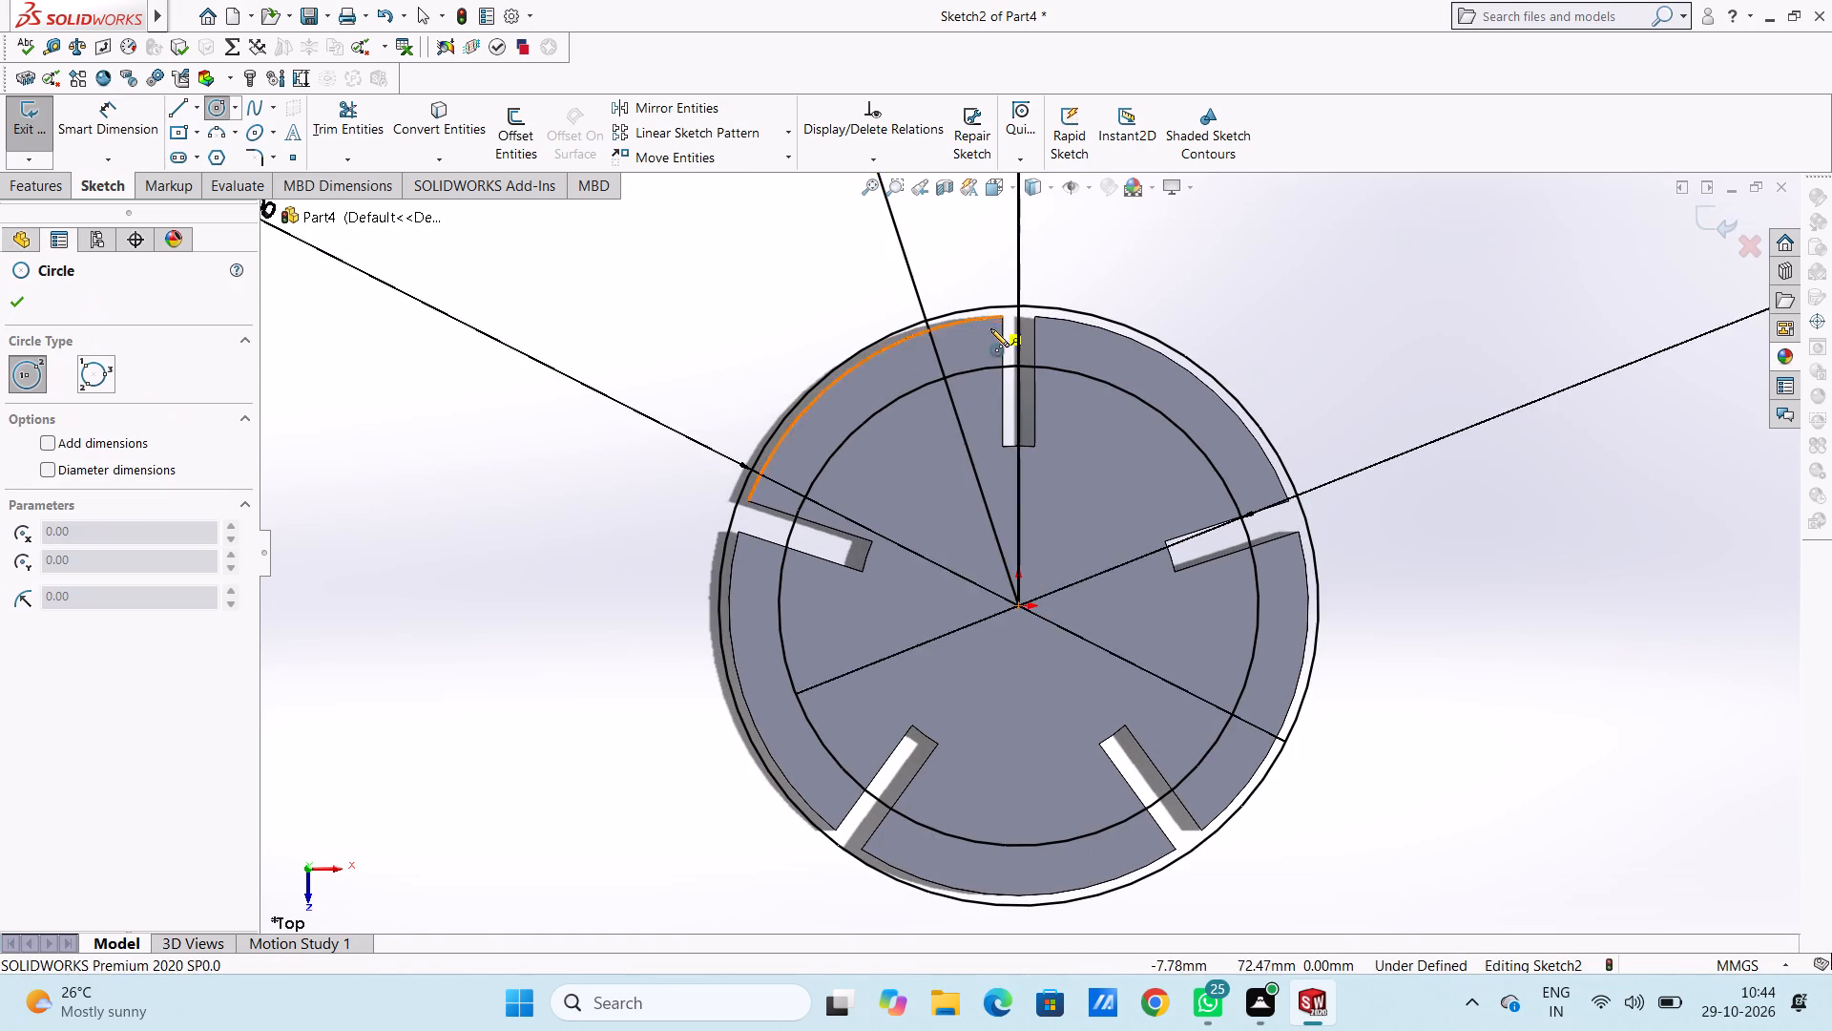
scroll(990, 328, down, 2)
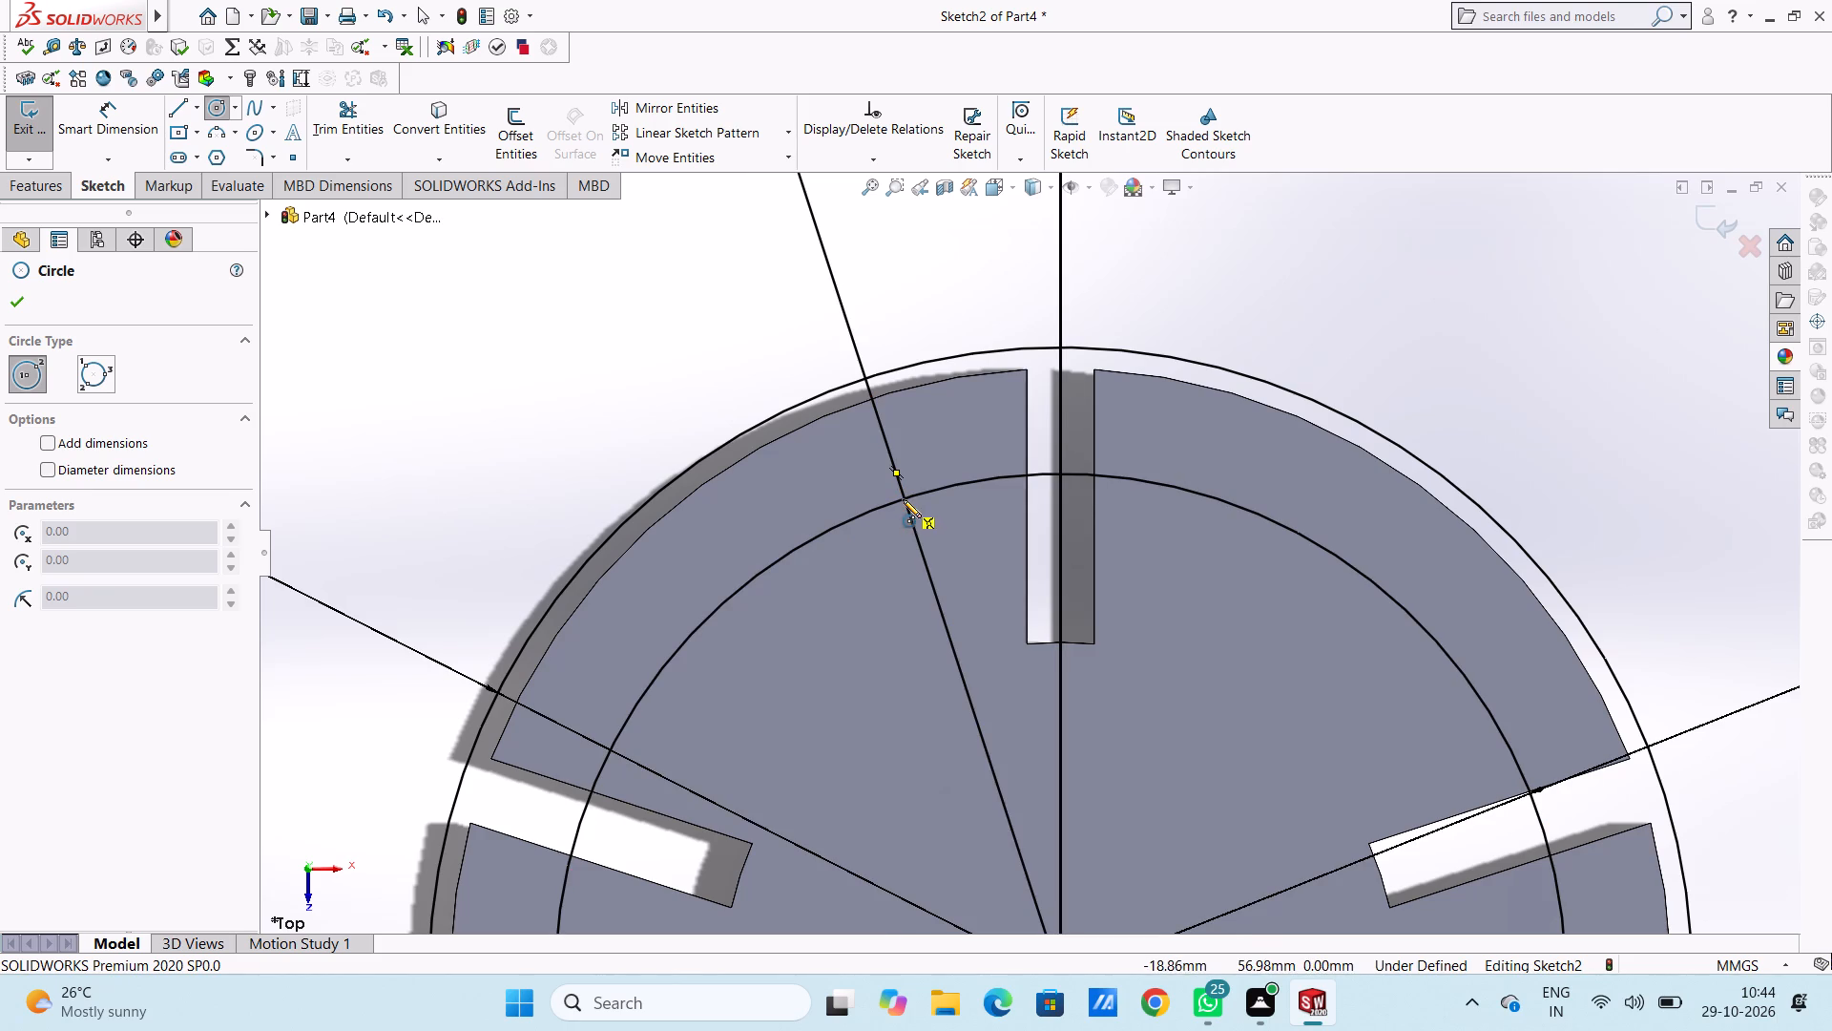
click(906, 500)
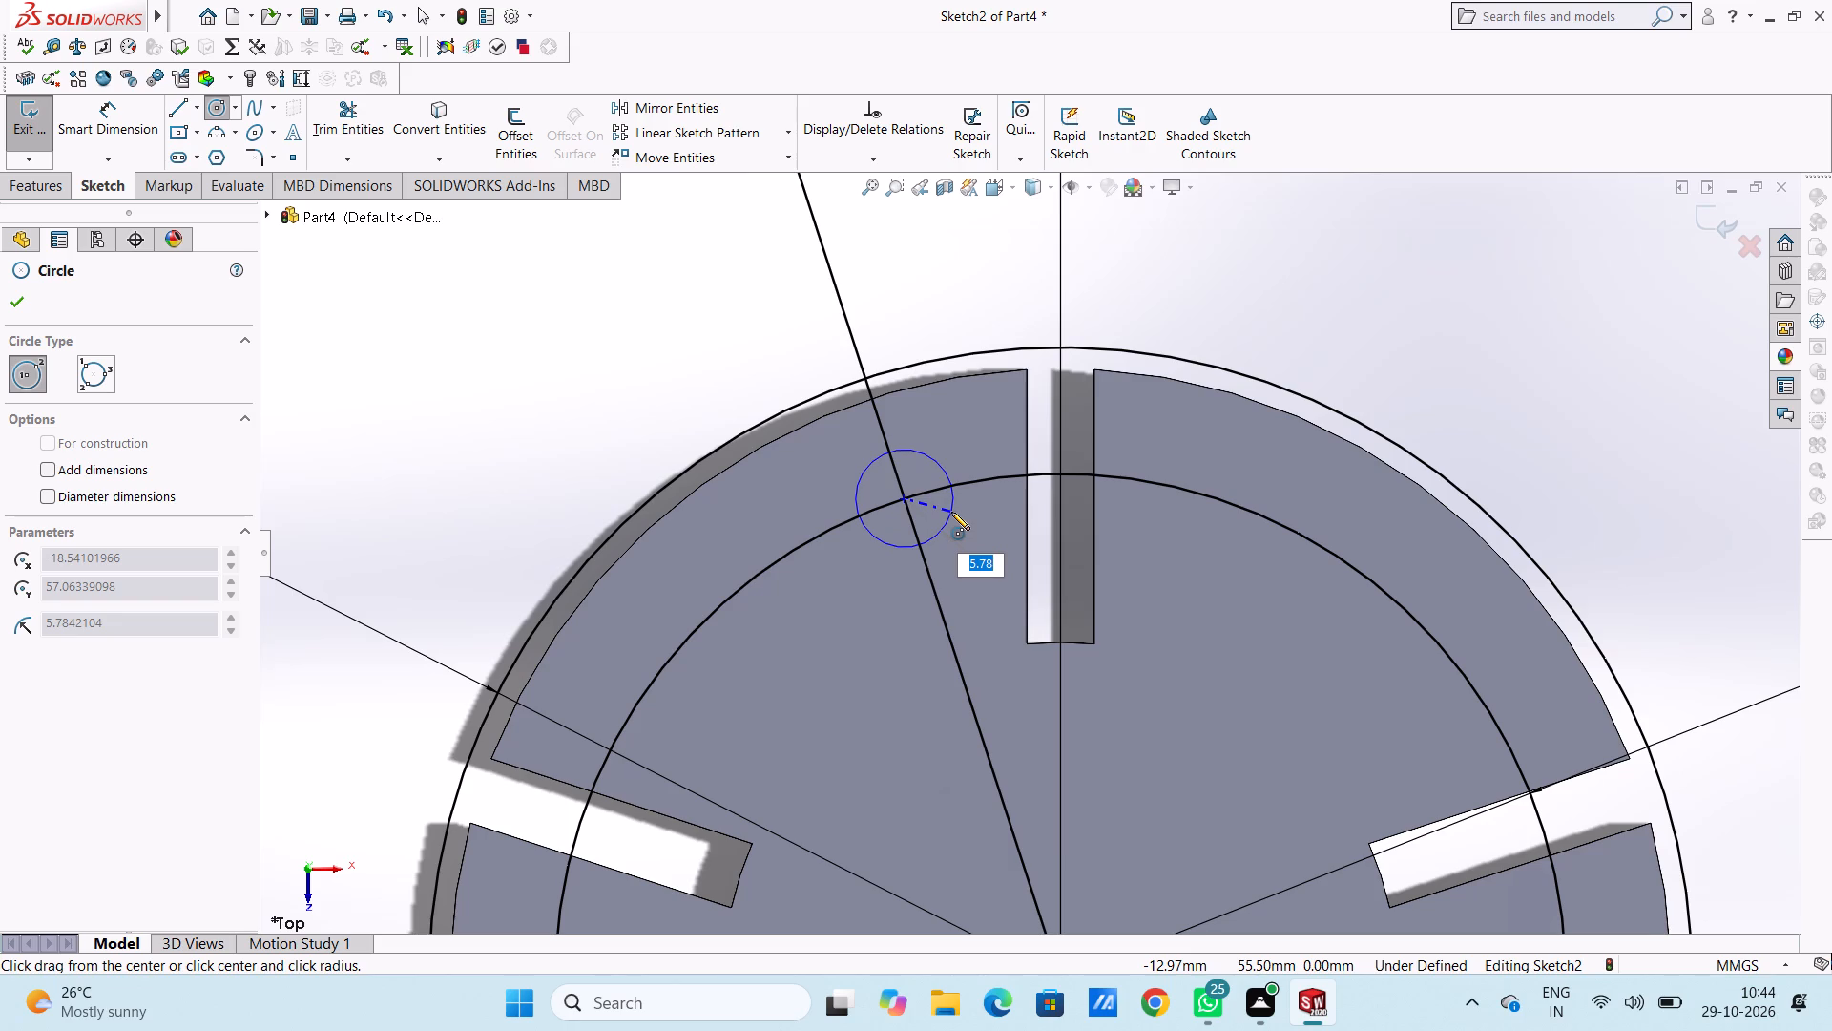
key(5)
key(Return)
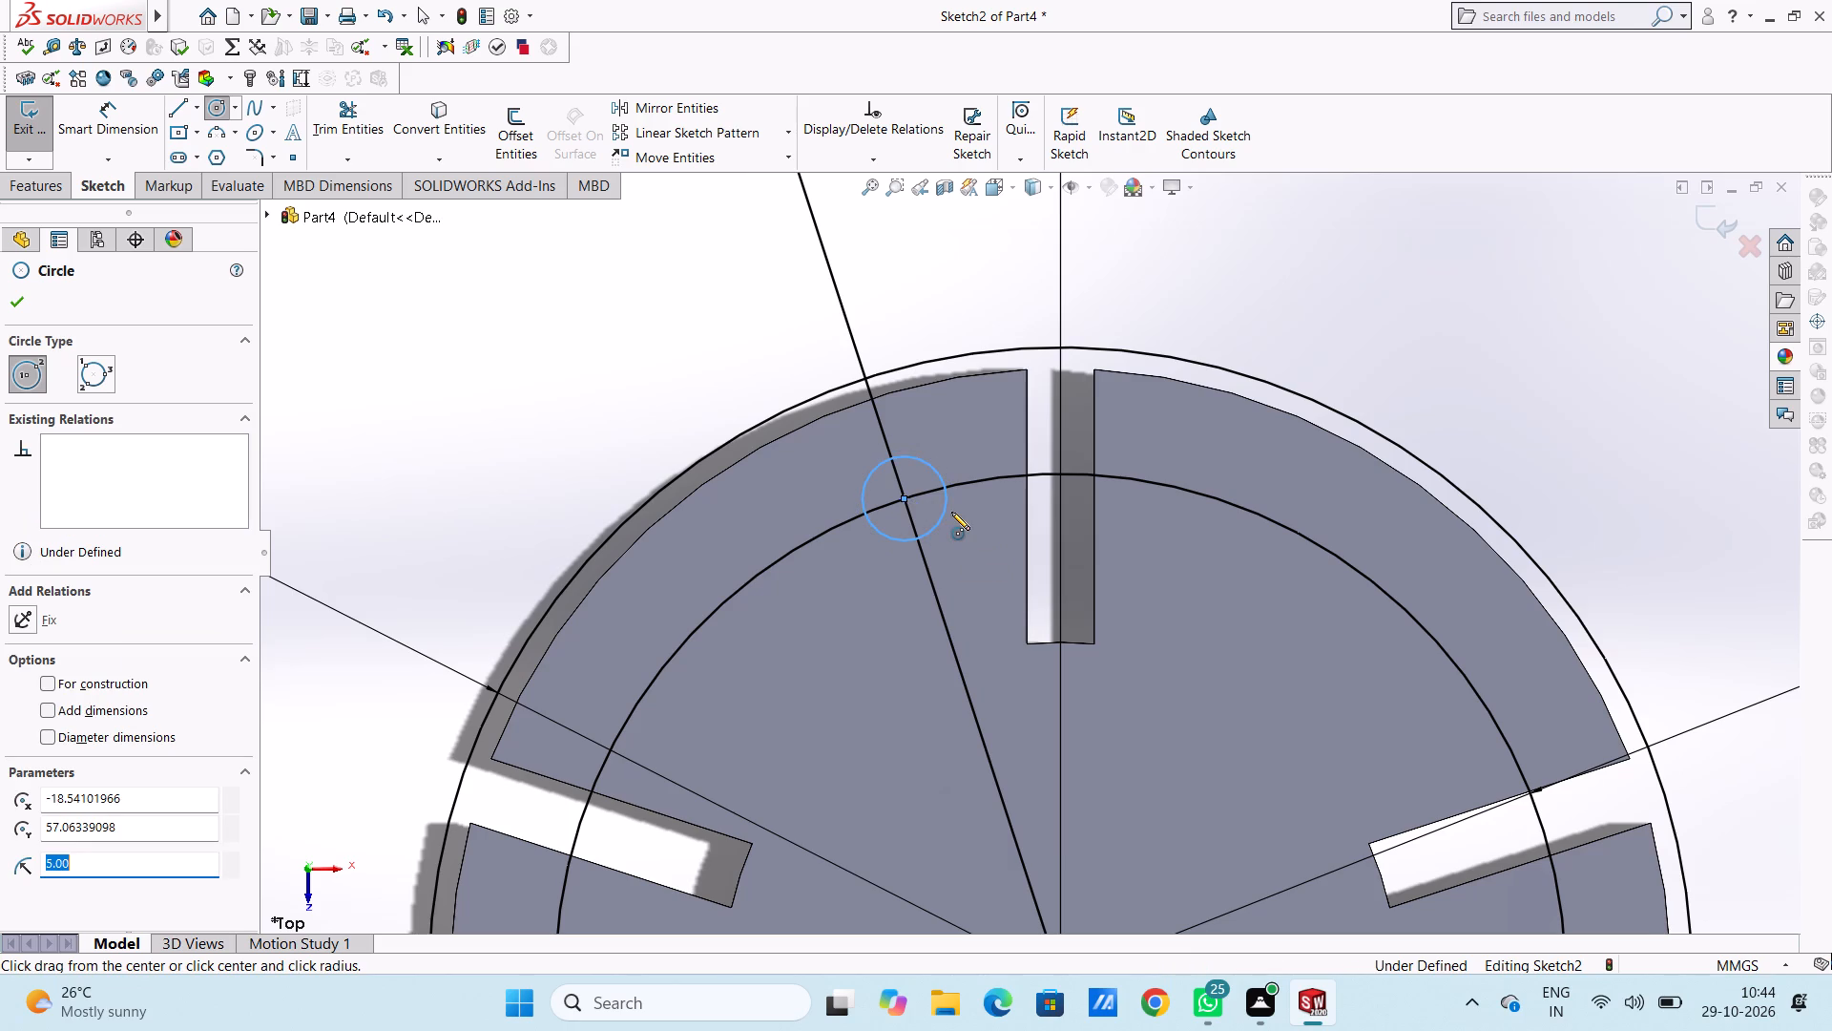
scroll(951, 512, up, 11)
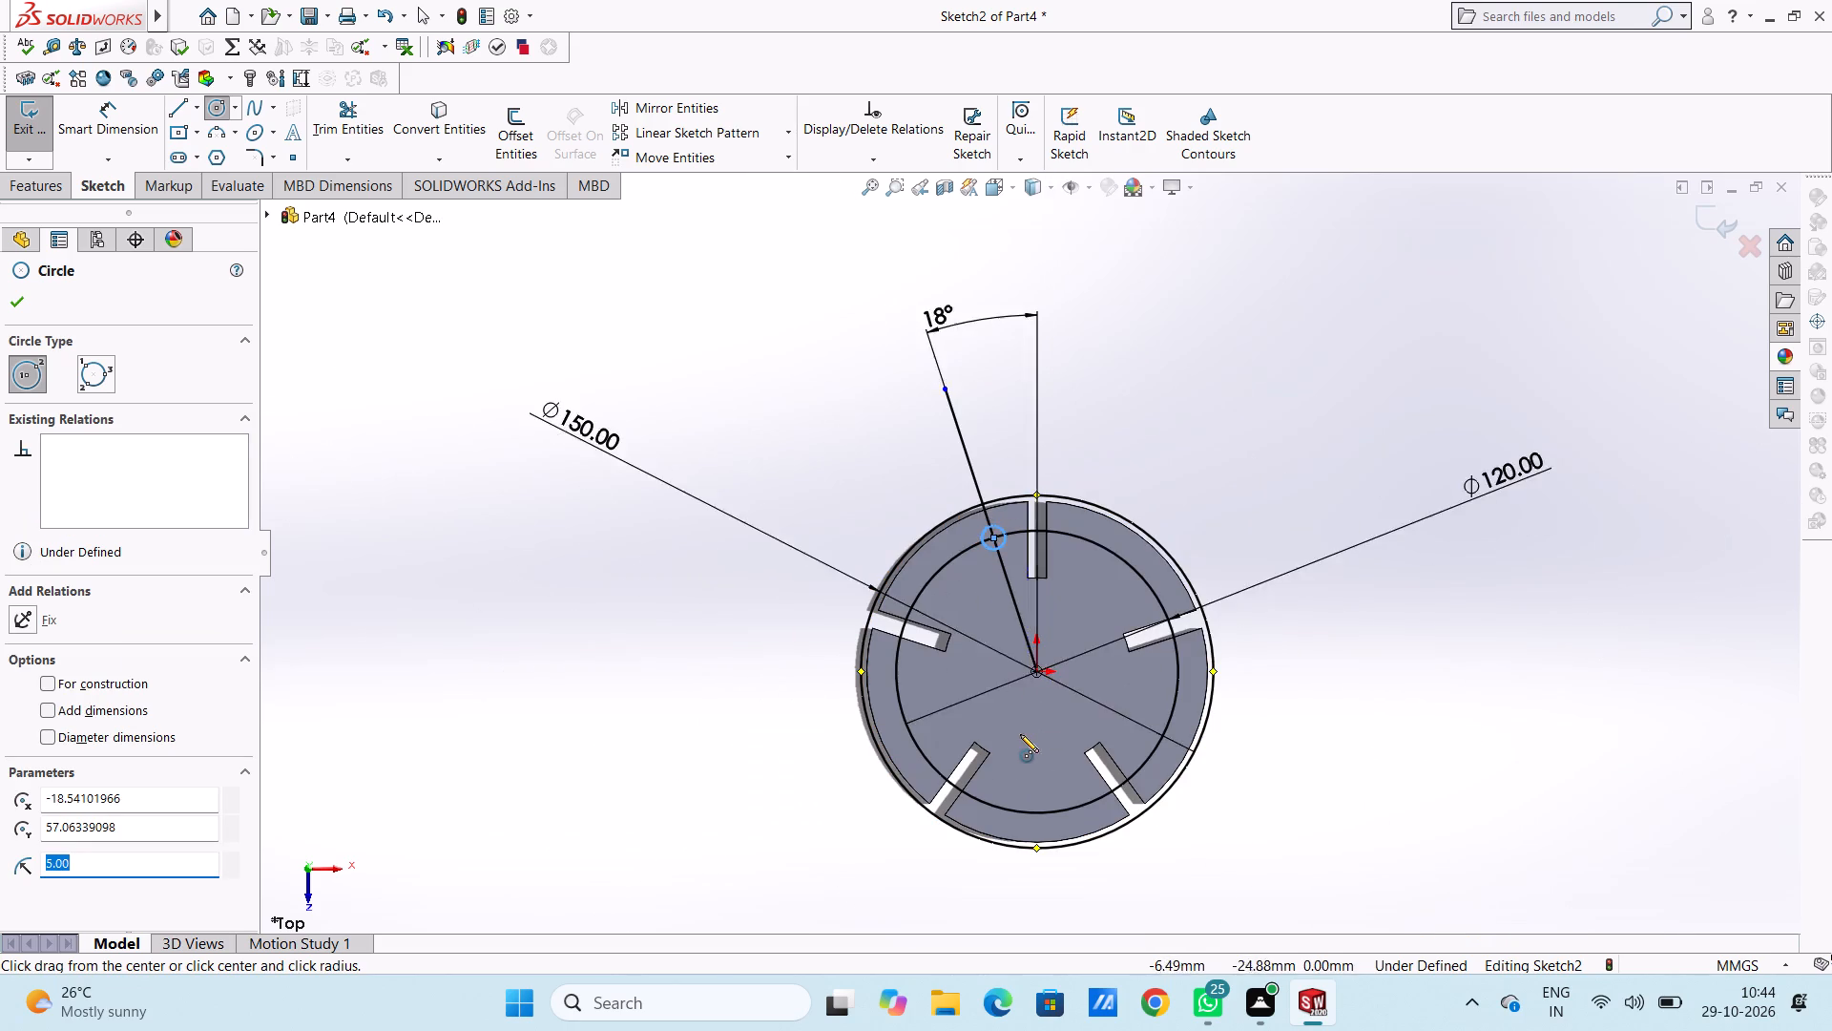
scroll(1024, 734, down, 3)
scroll(1025, 734, up, 2)
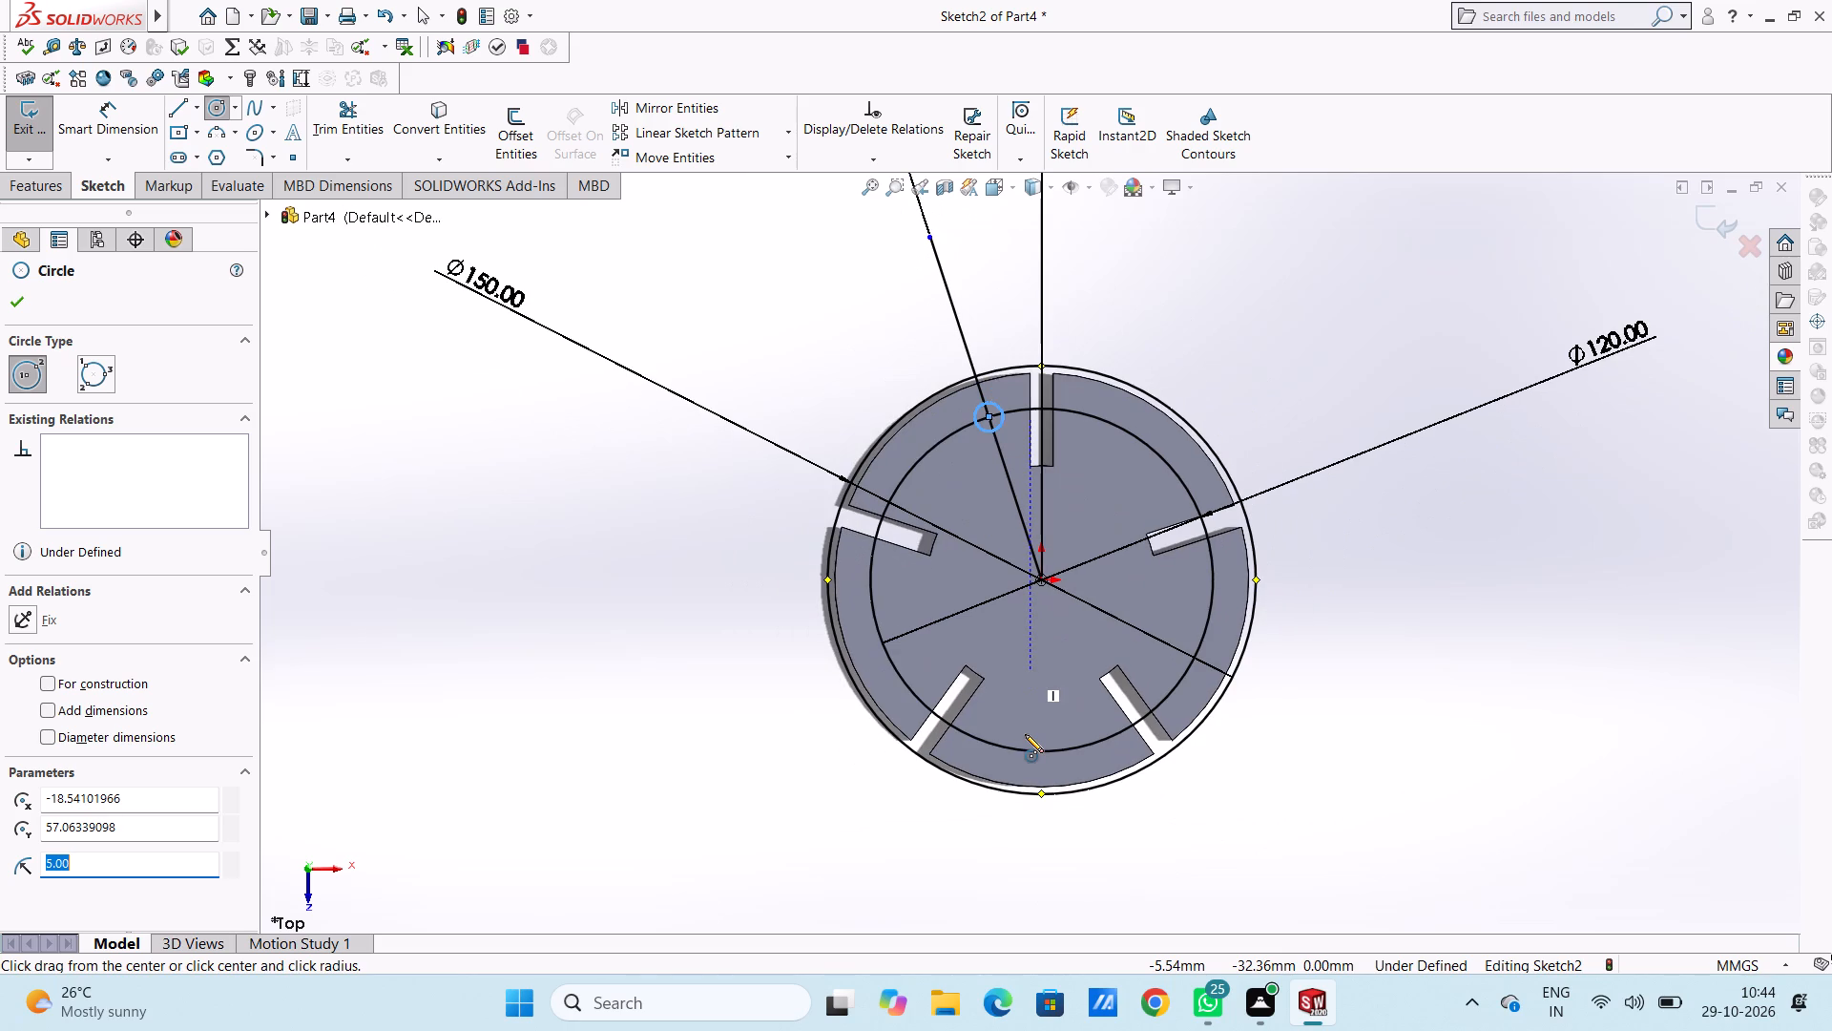
scroll(1025, 734, up, 1)
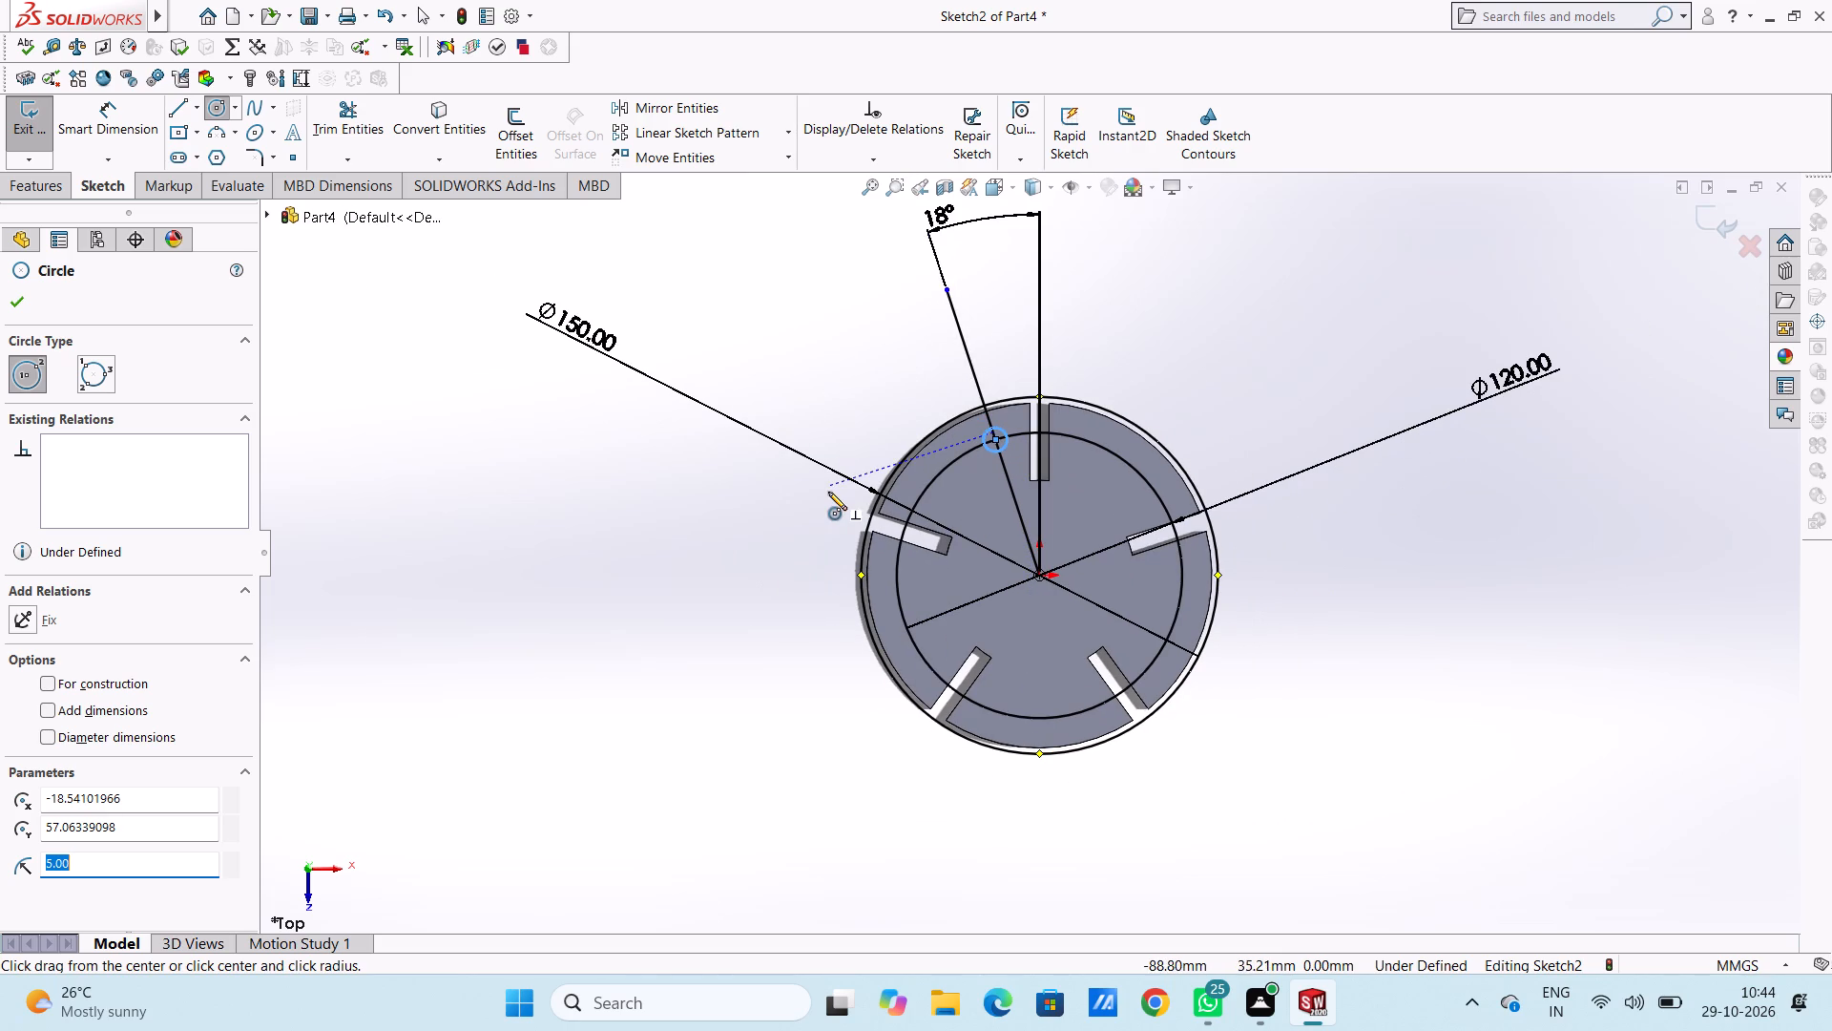
click(23, 309)
click(577, 535)
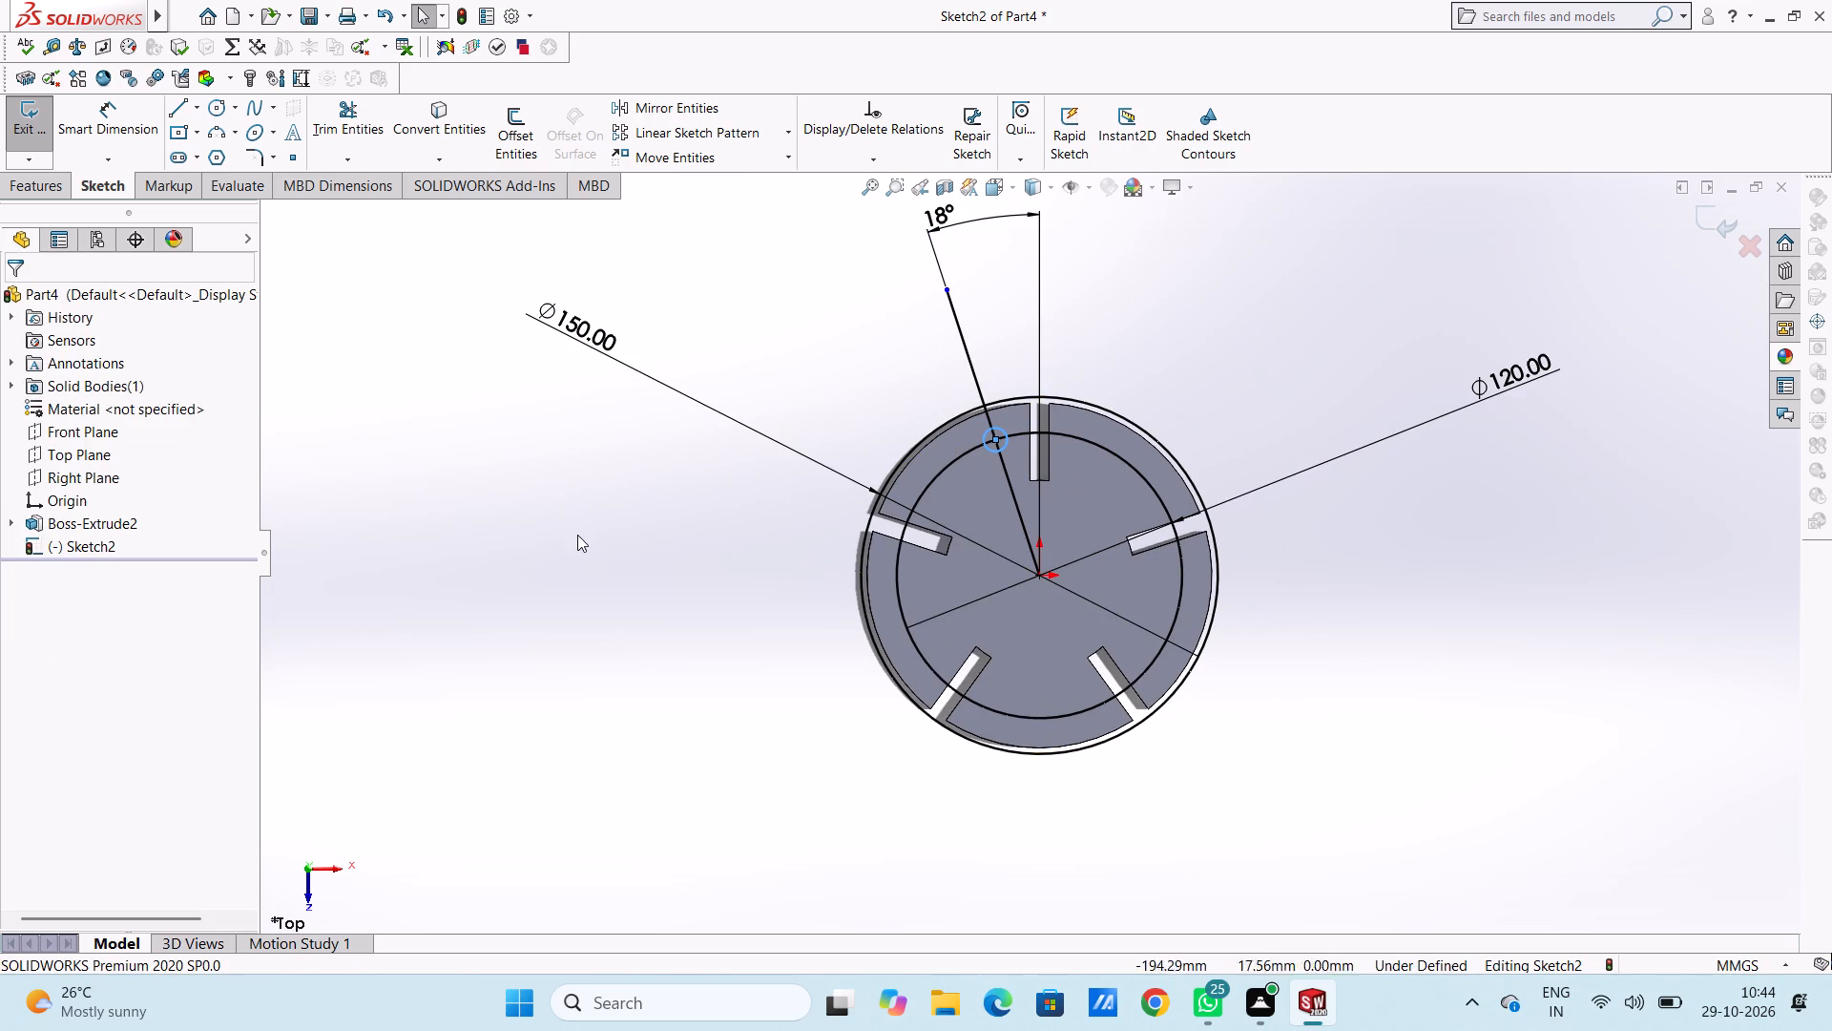
scroll(993, 516, up, 4)
scroll(996, 514, down, 3)
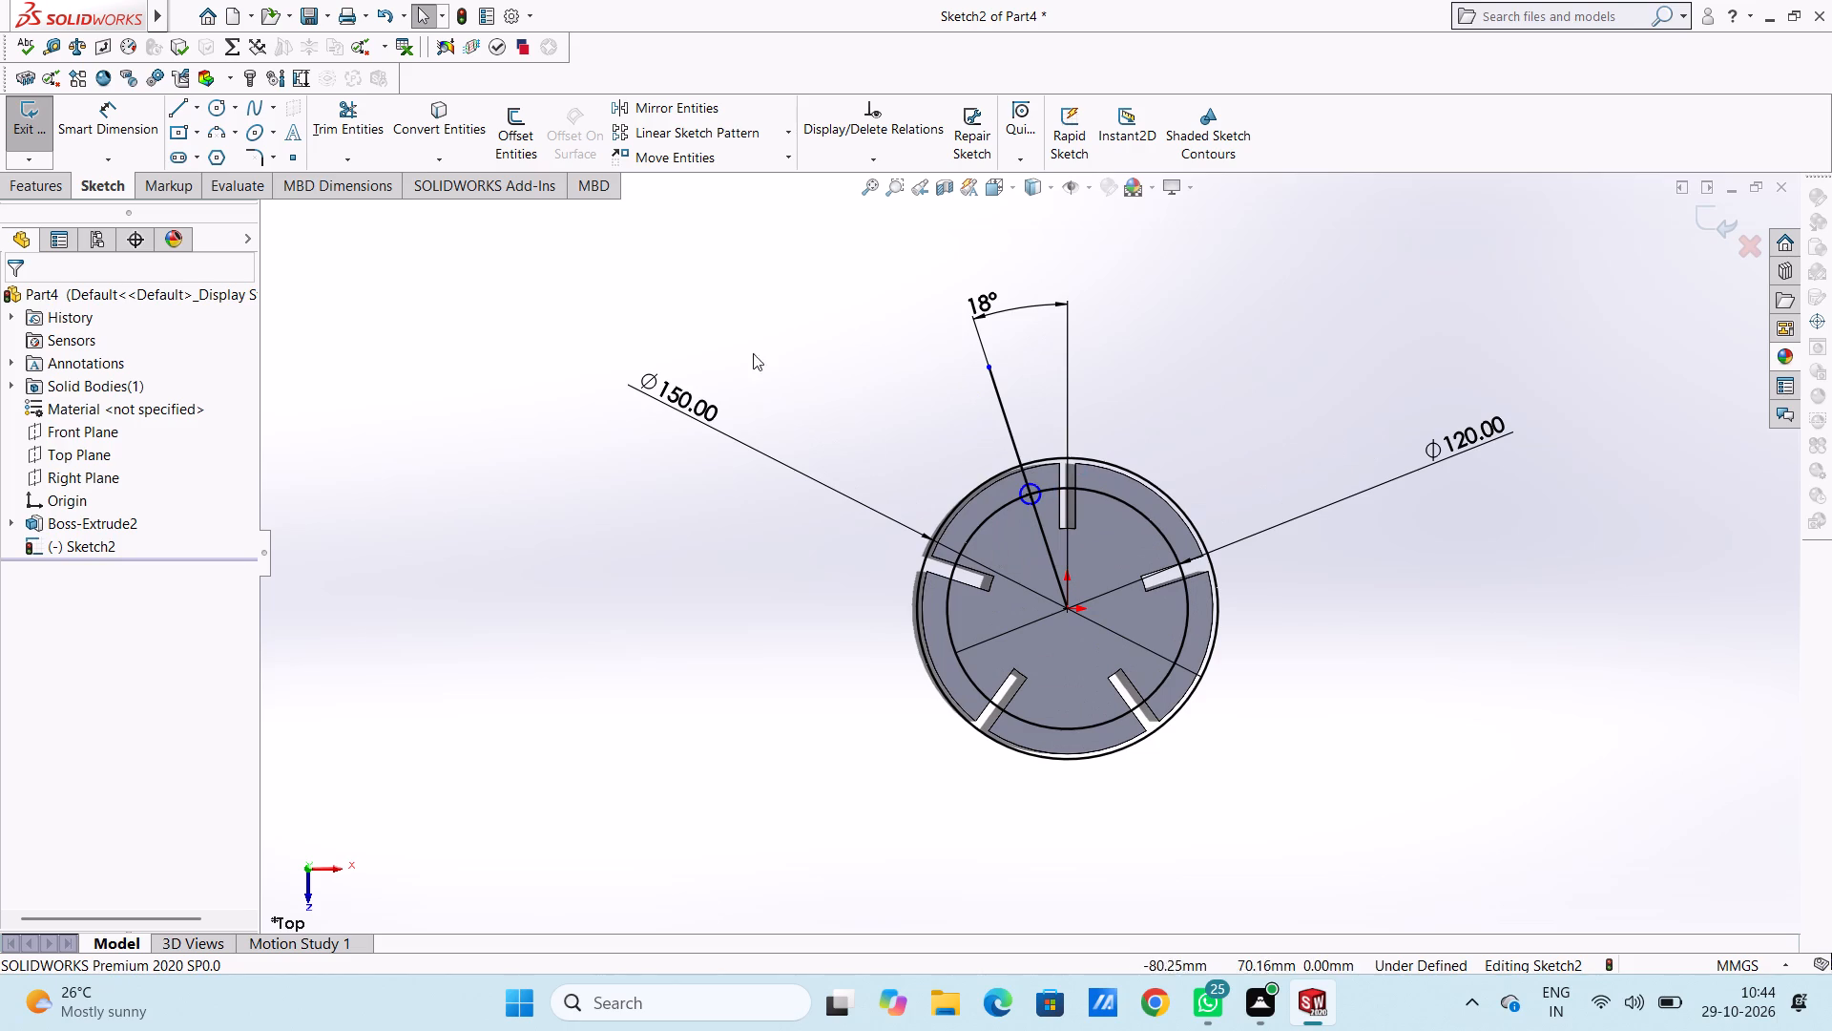
Dimension the diameter of the small circle between the two upper slots.
click(130, 126)
scroll(1138, 490, down, 3)
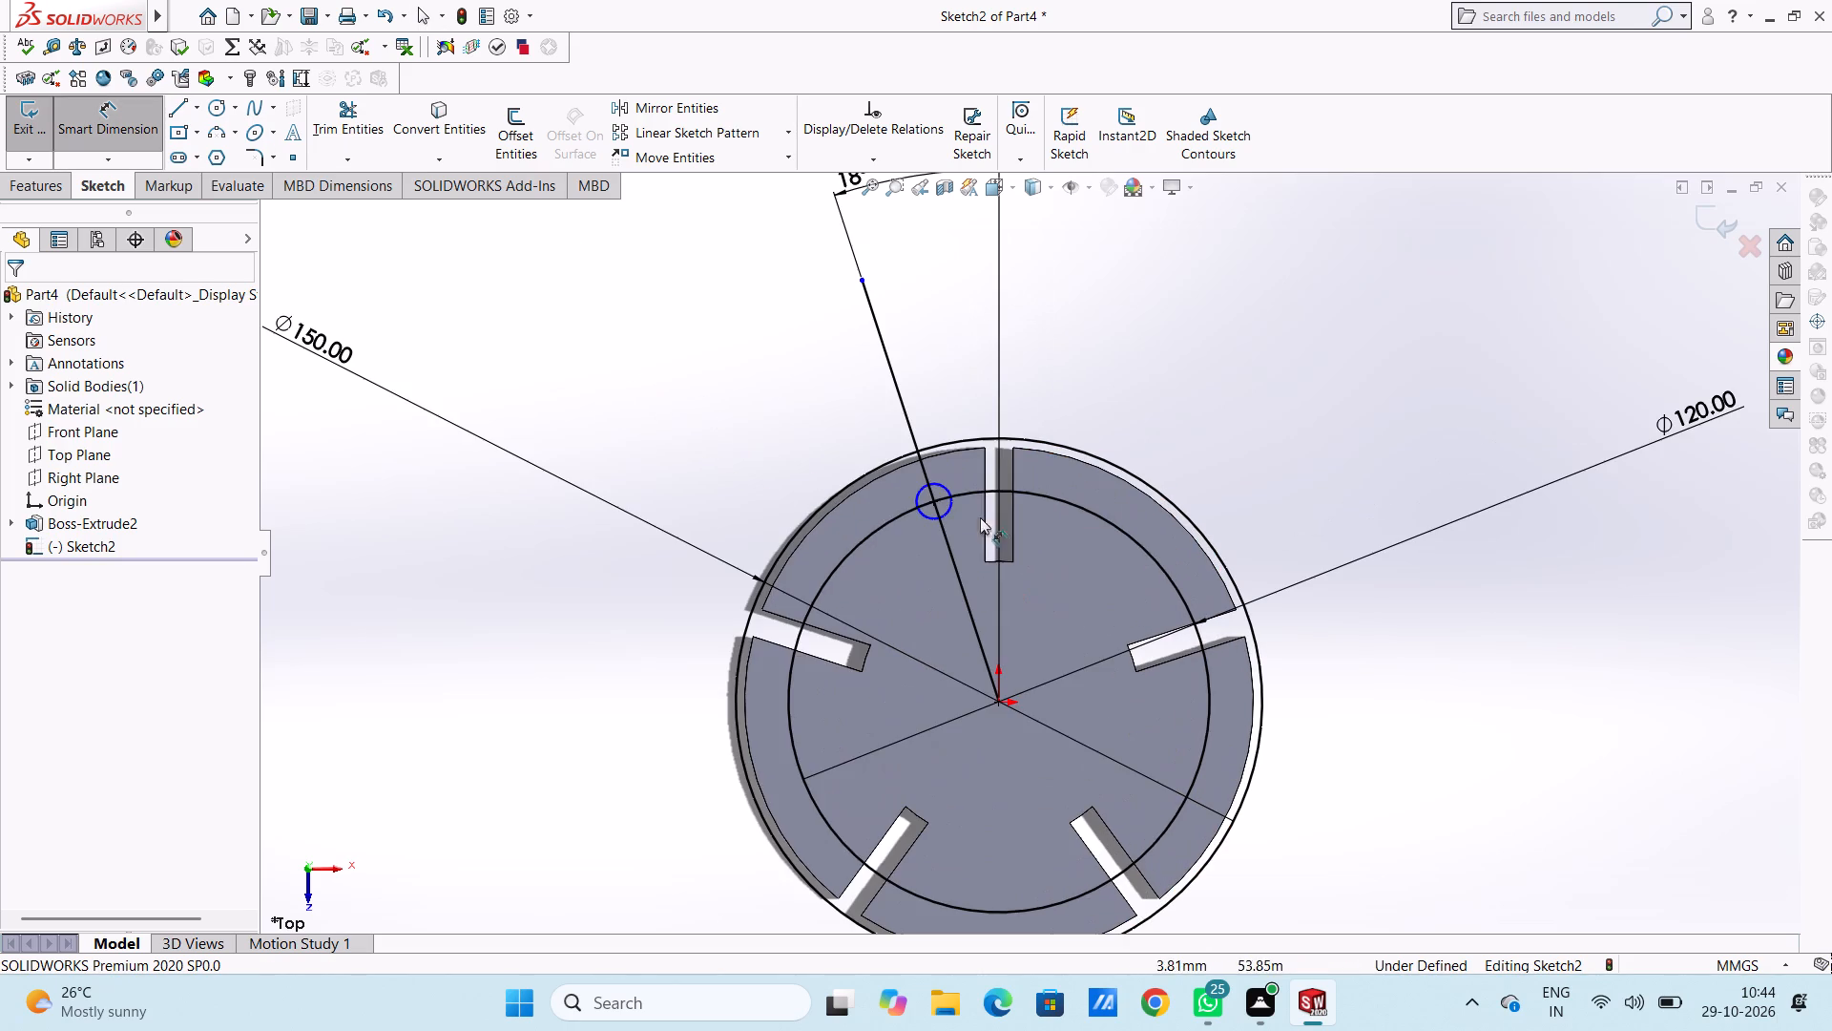
click(916, 498)
click(470, 279)
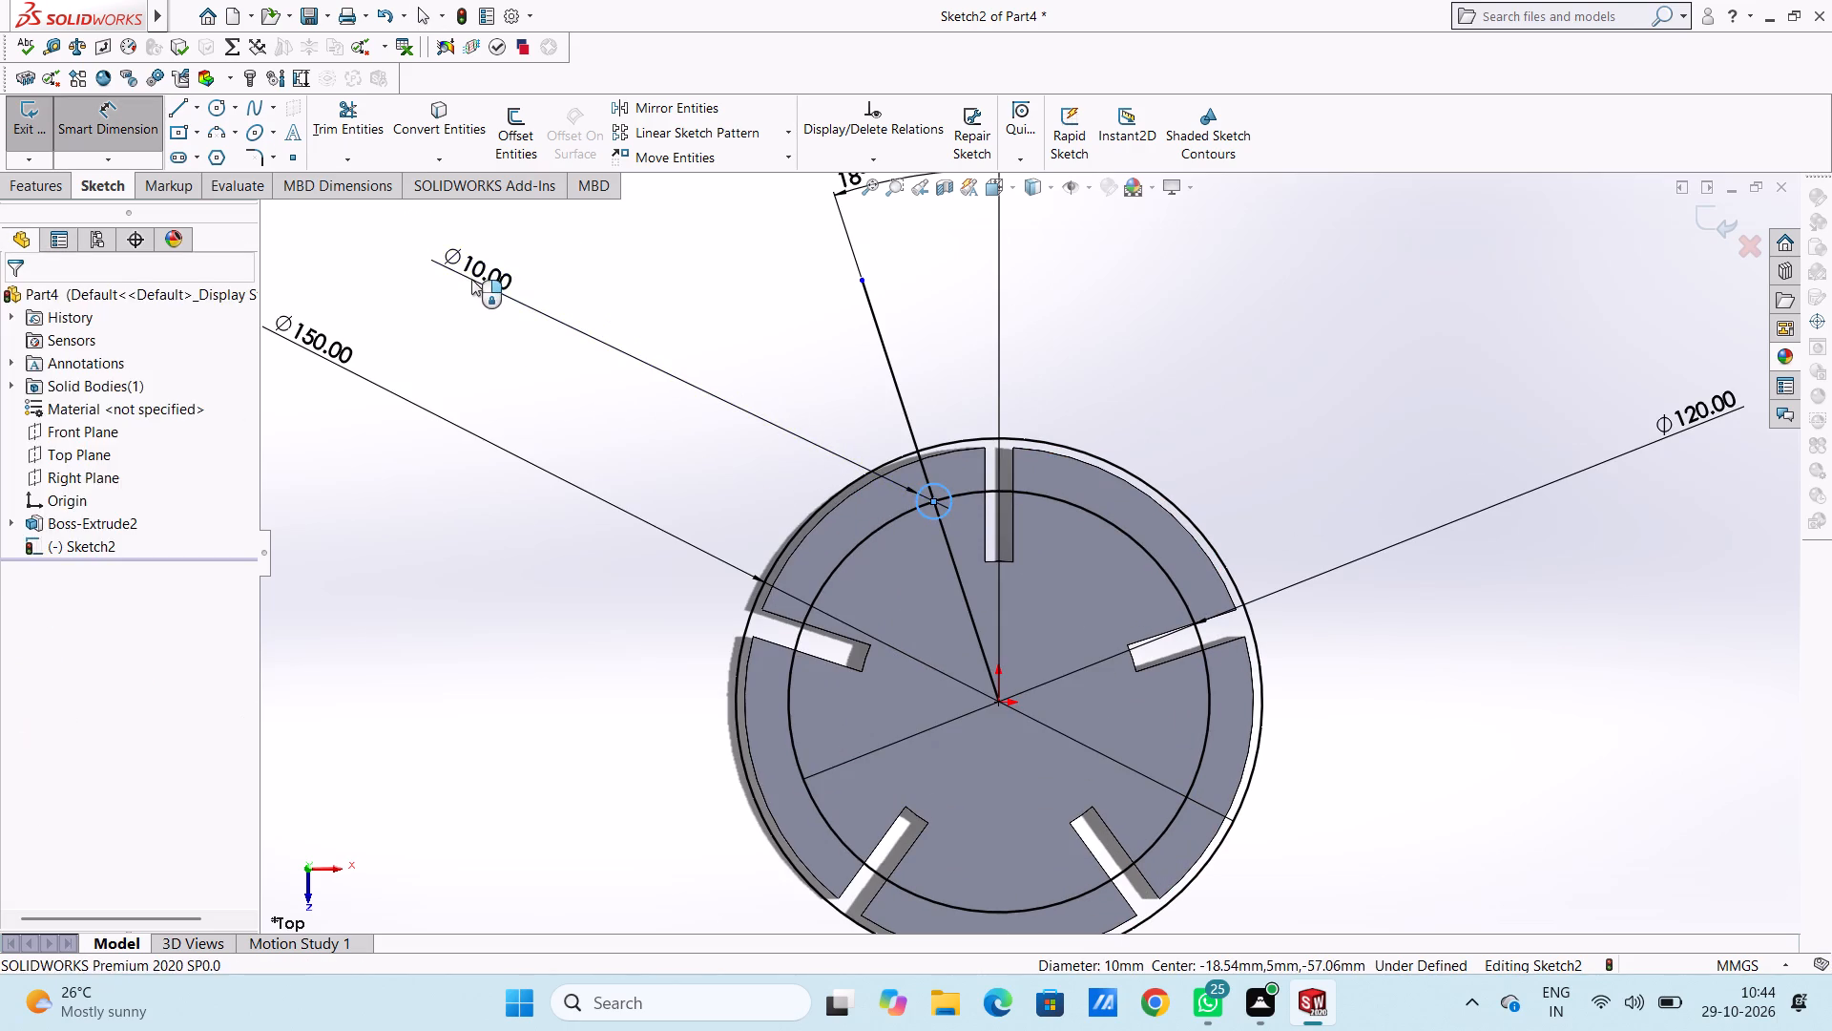
click(395, 249)
click(572, 425)
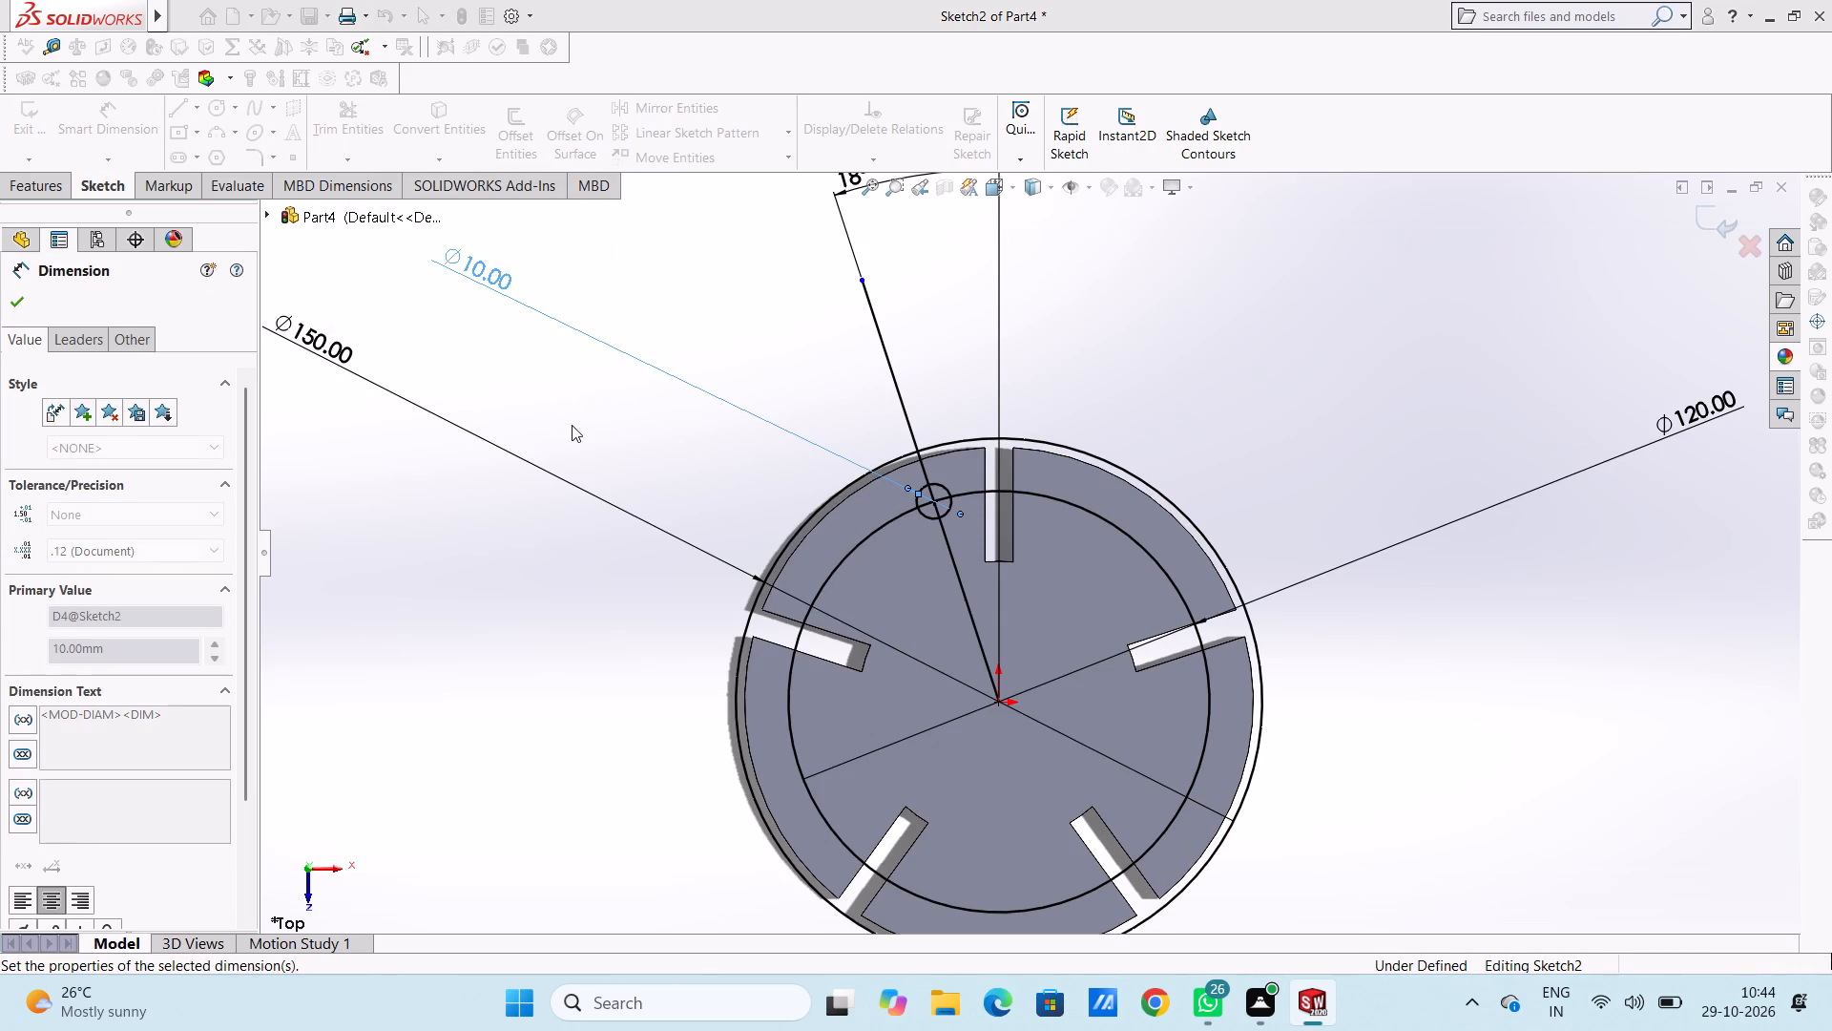
scroll(849, 408, up, 5)
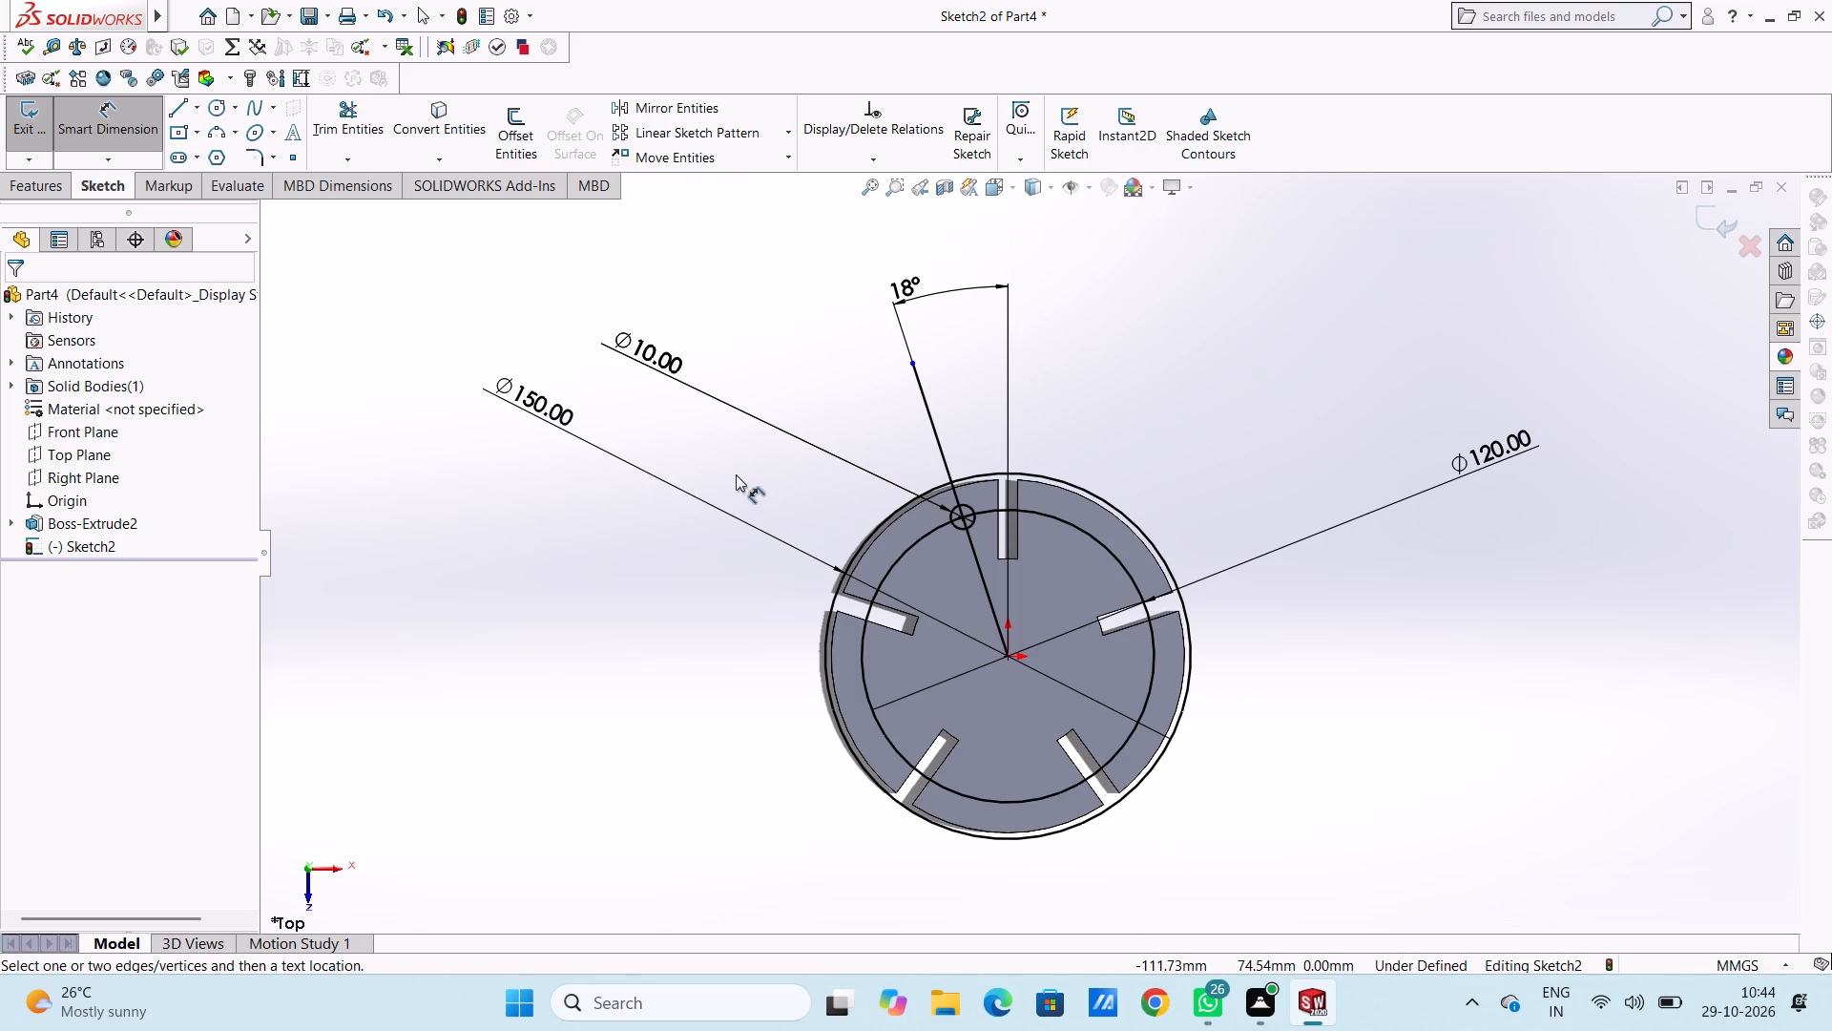
click(139, 132)
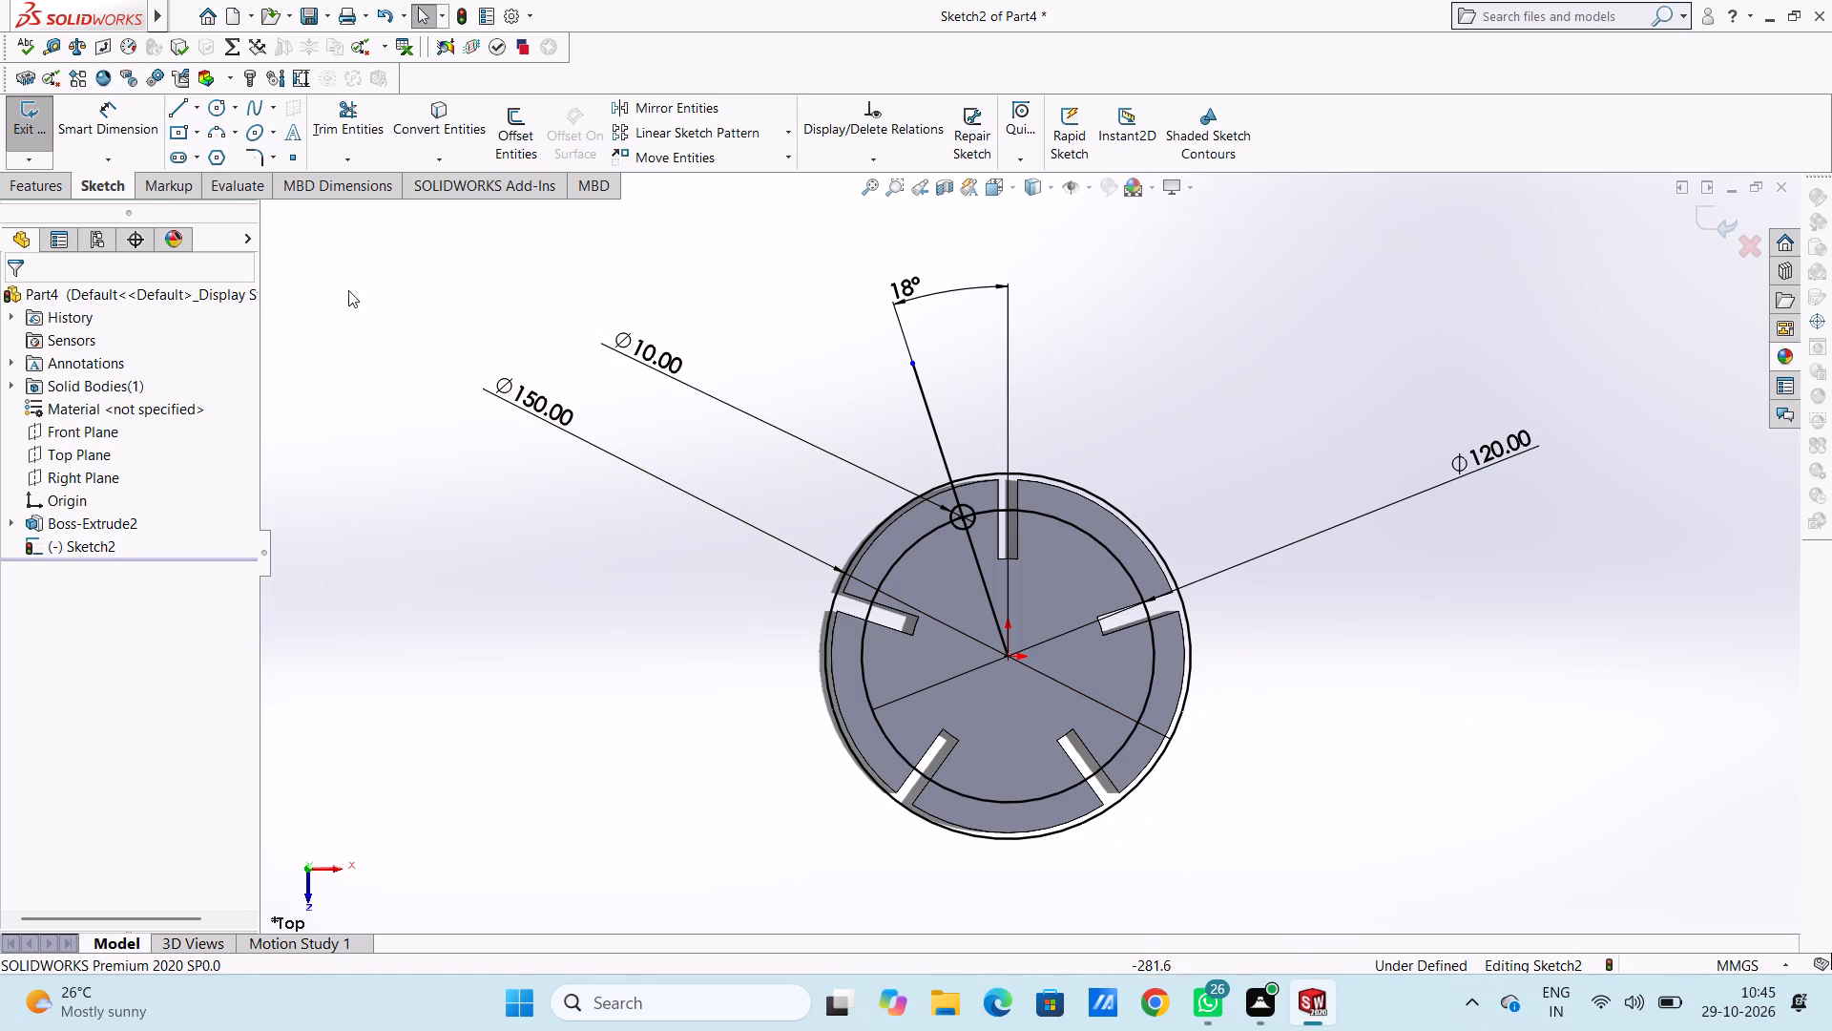
Delete the slanted line running from the origin through the small circle.
right_click(935, 419)
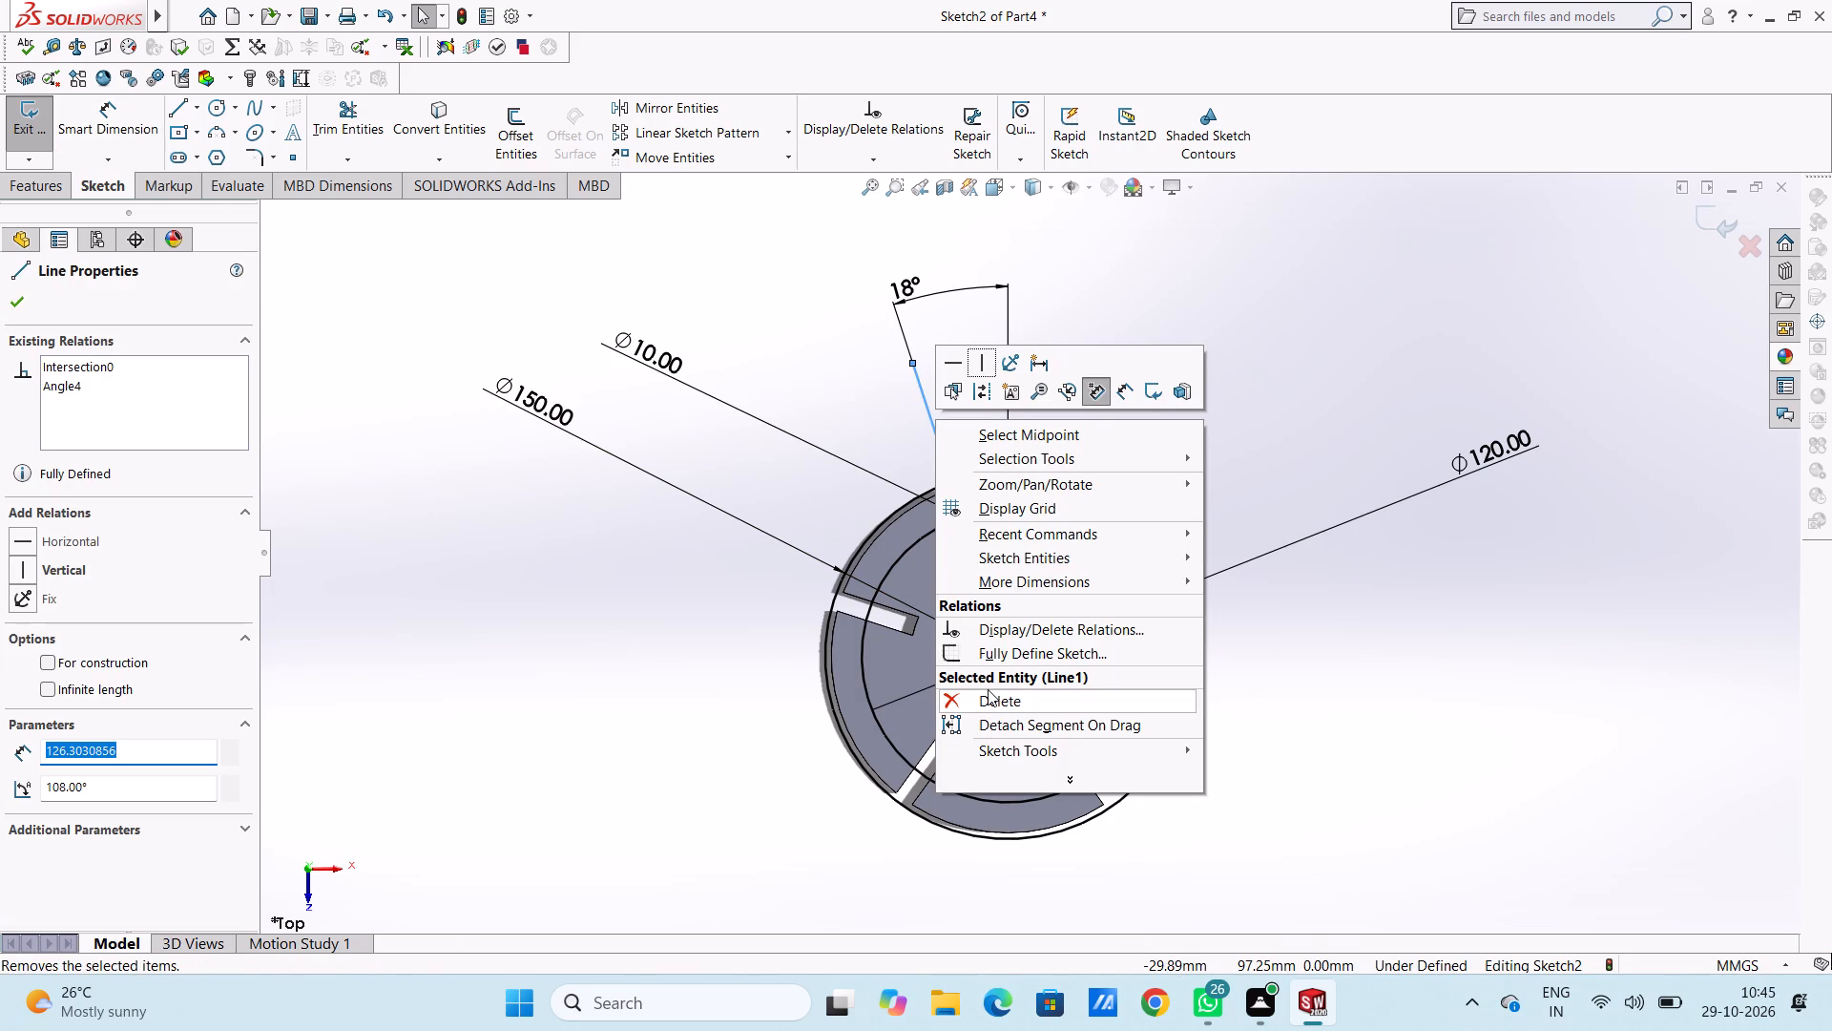
click(986, 692)
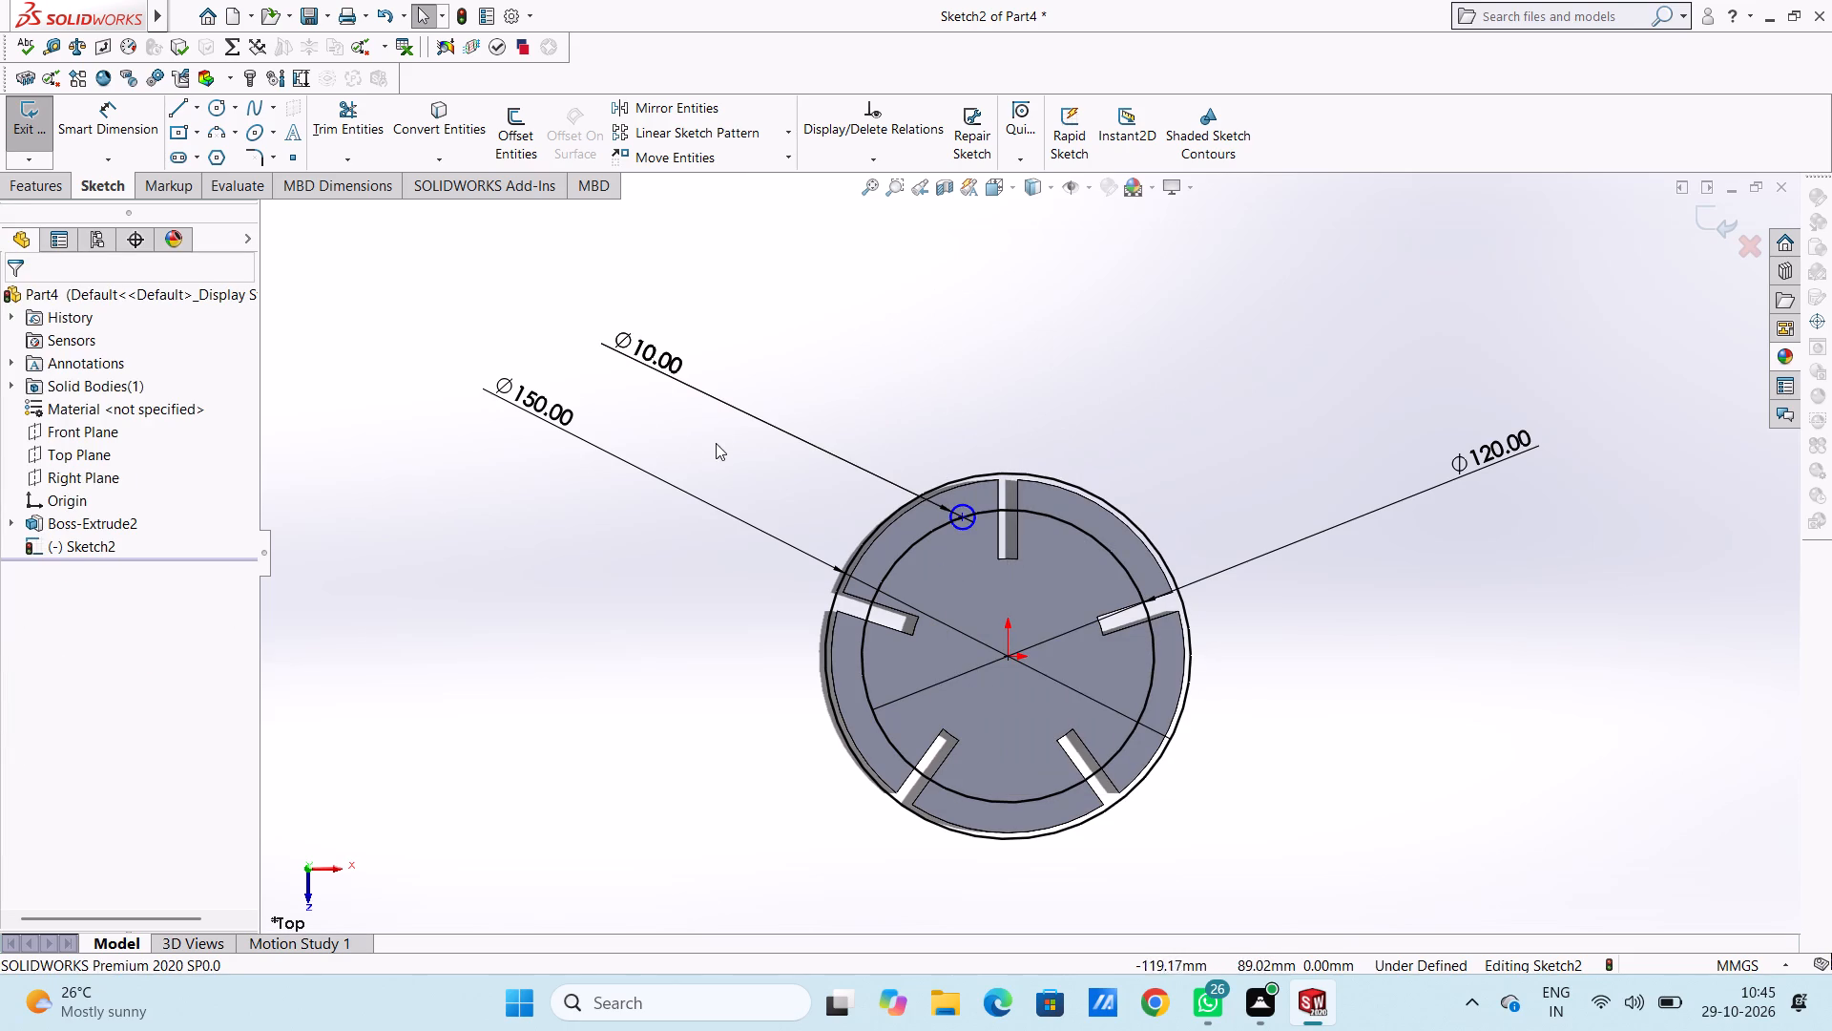
click(114, 116)
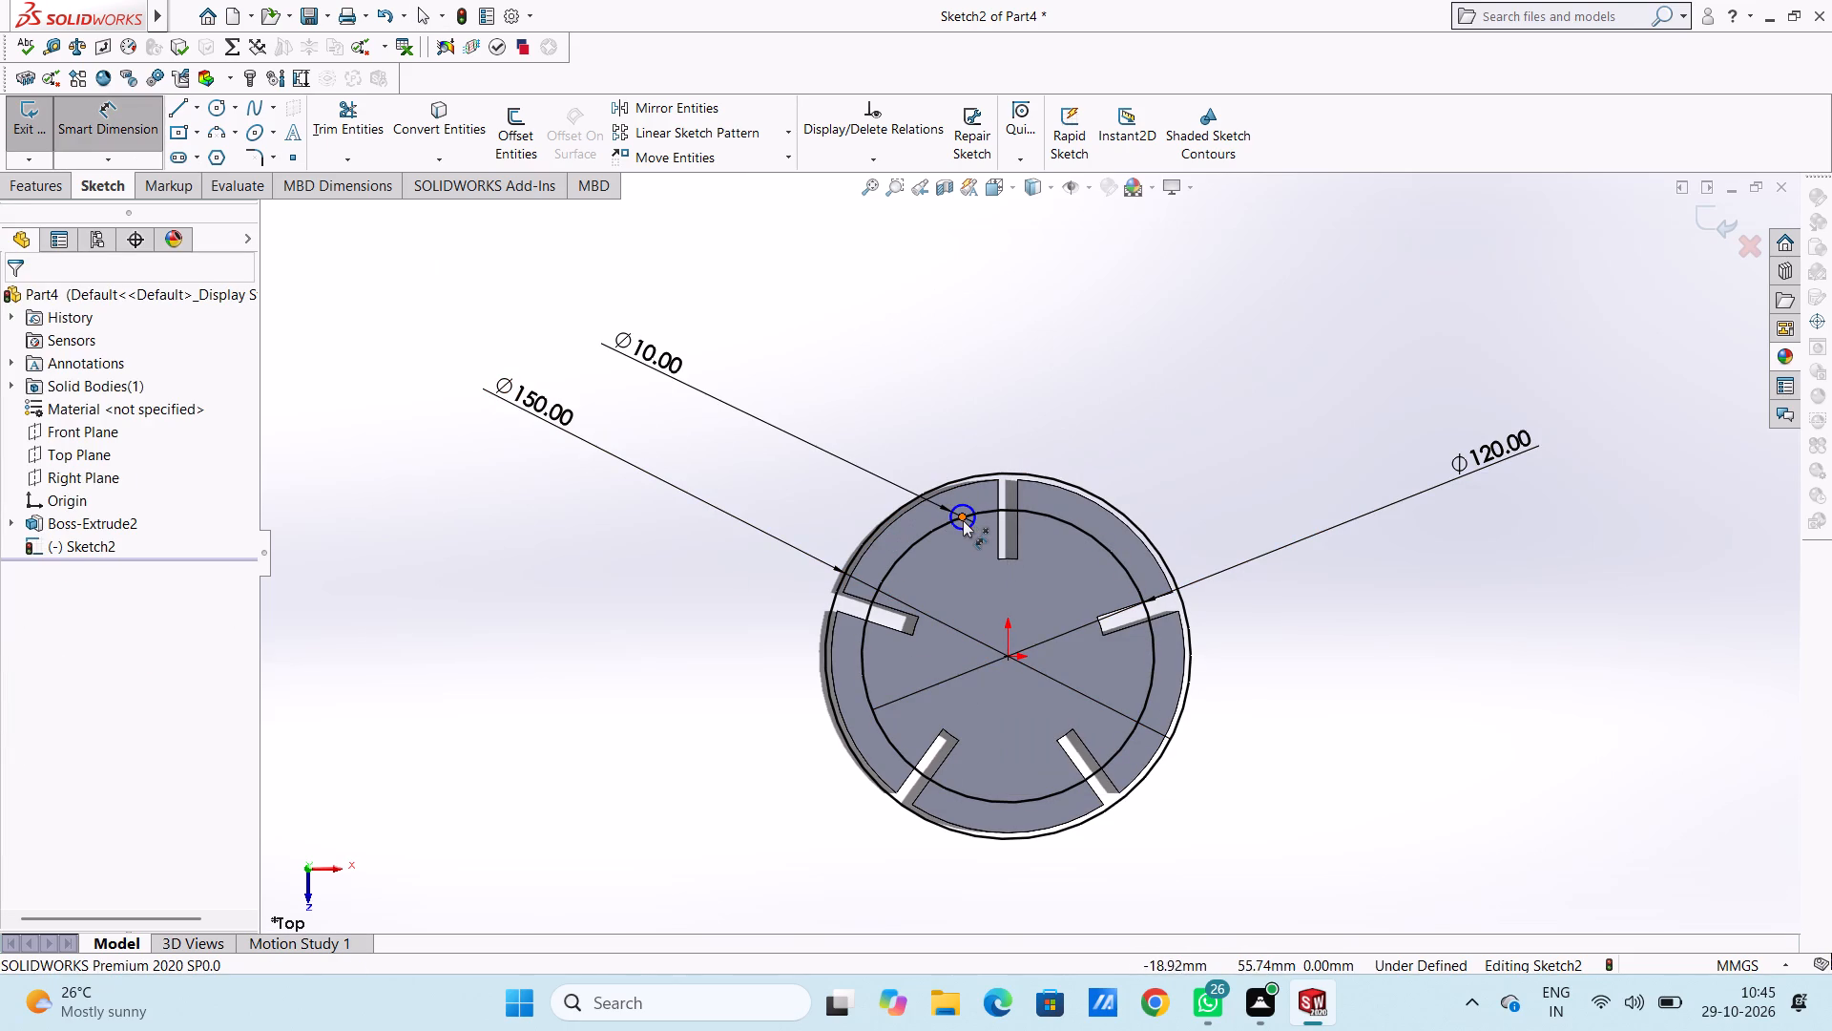
click(135, 129)
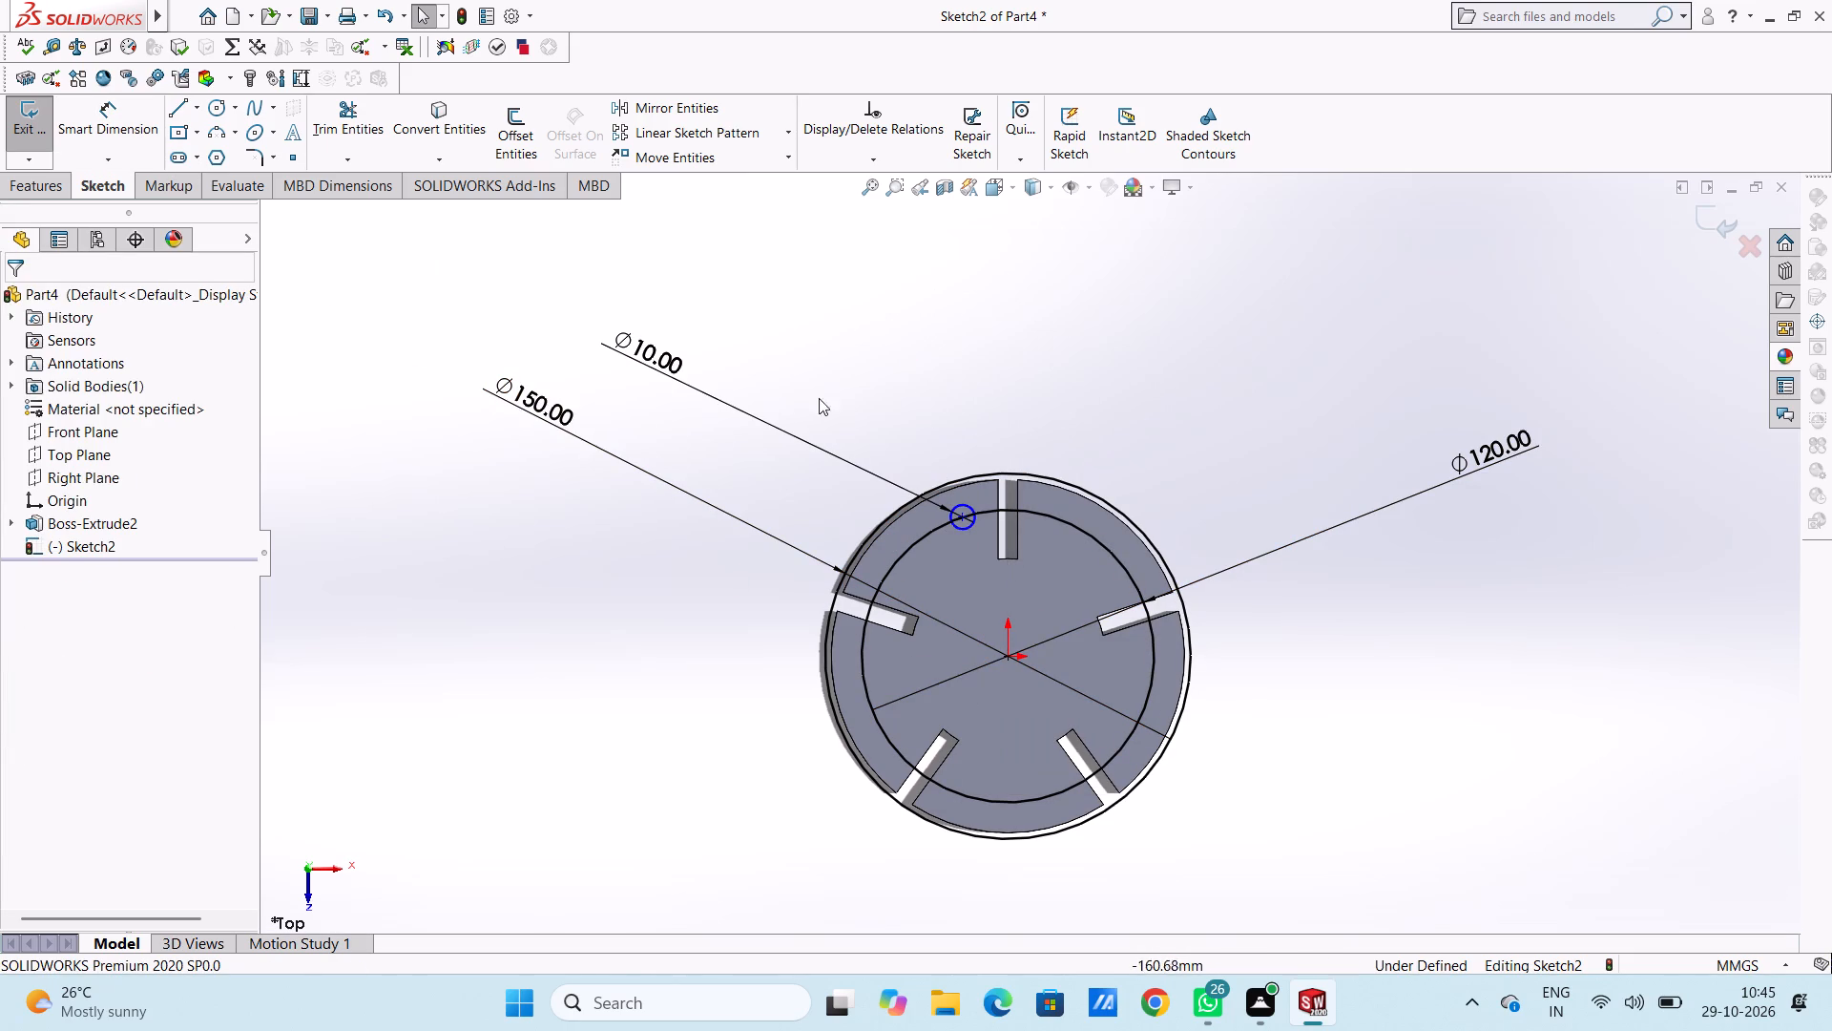
Delete the 120 mm circle together with its diameter dimension.
click(1080, 533)
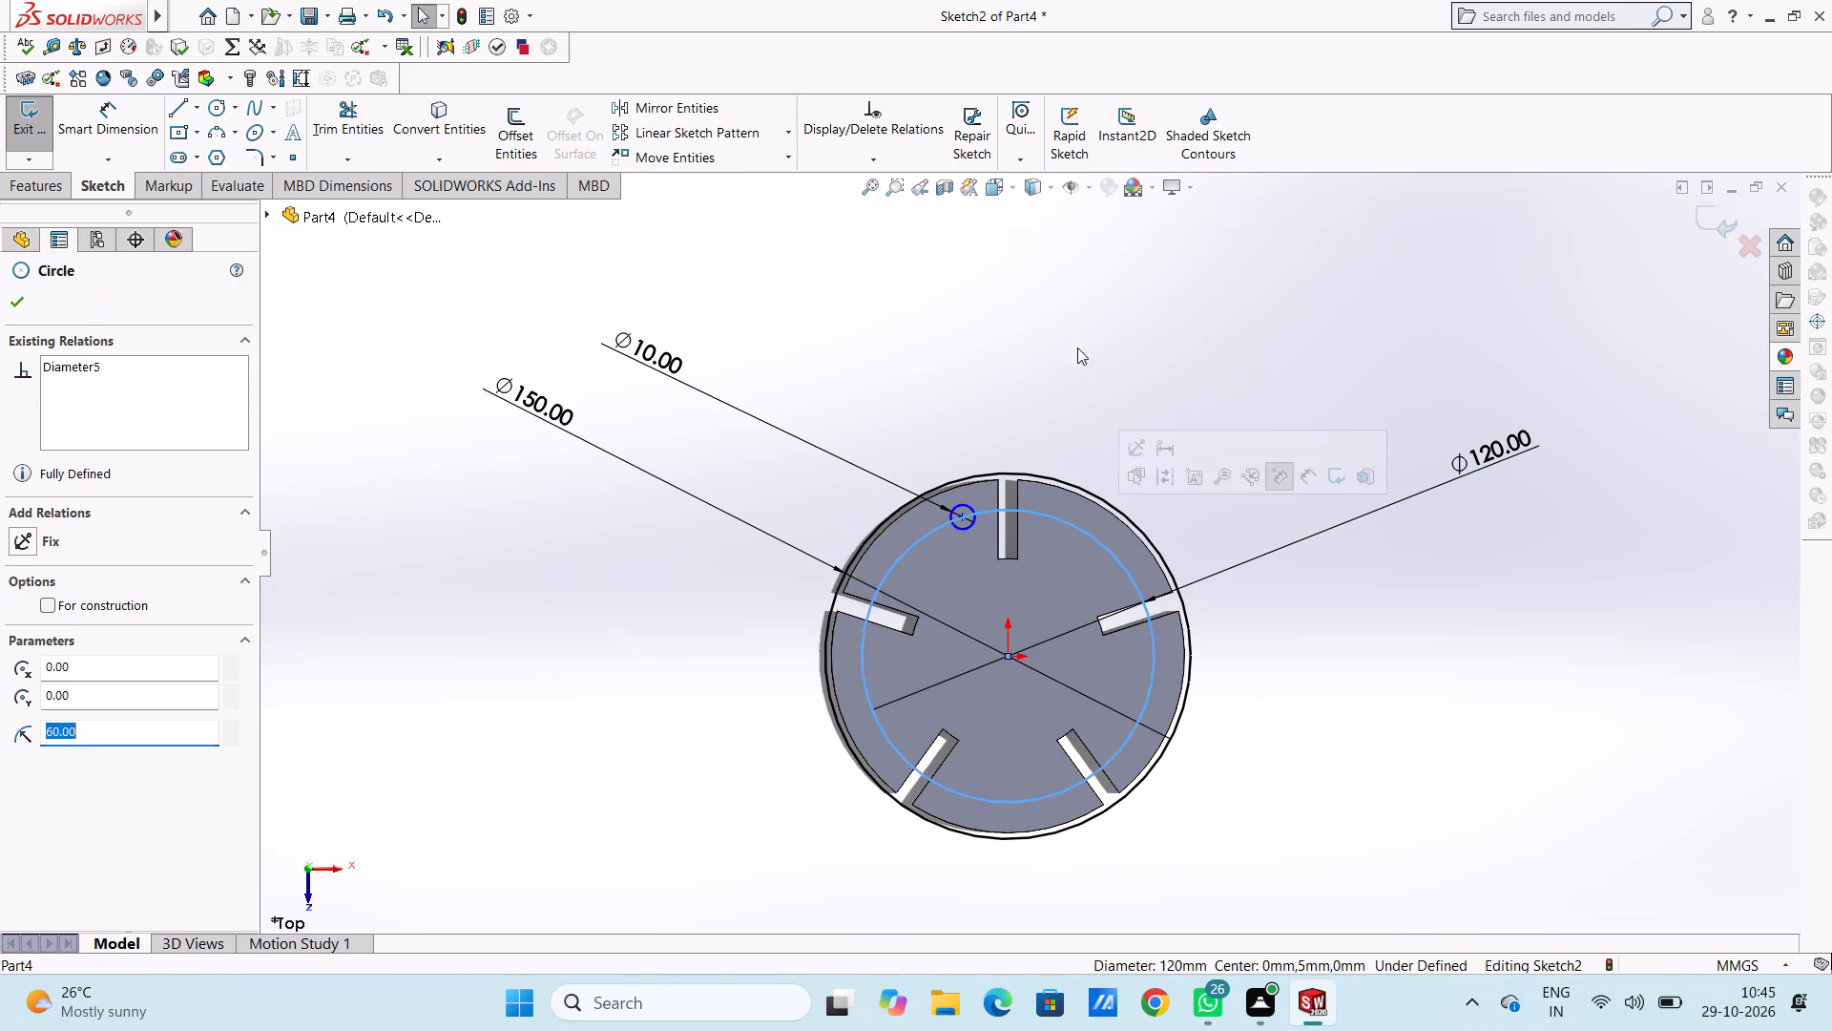
right_click(1085, 325)
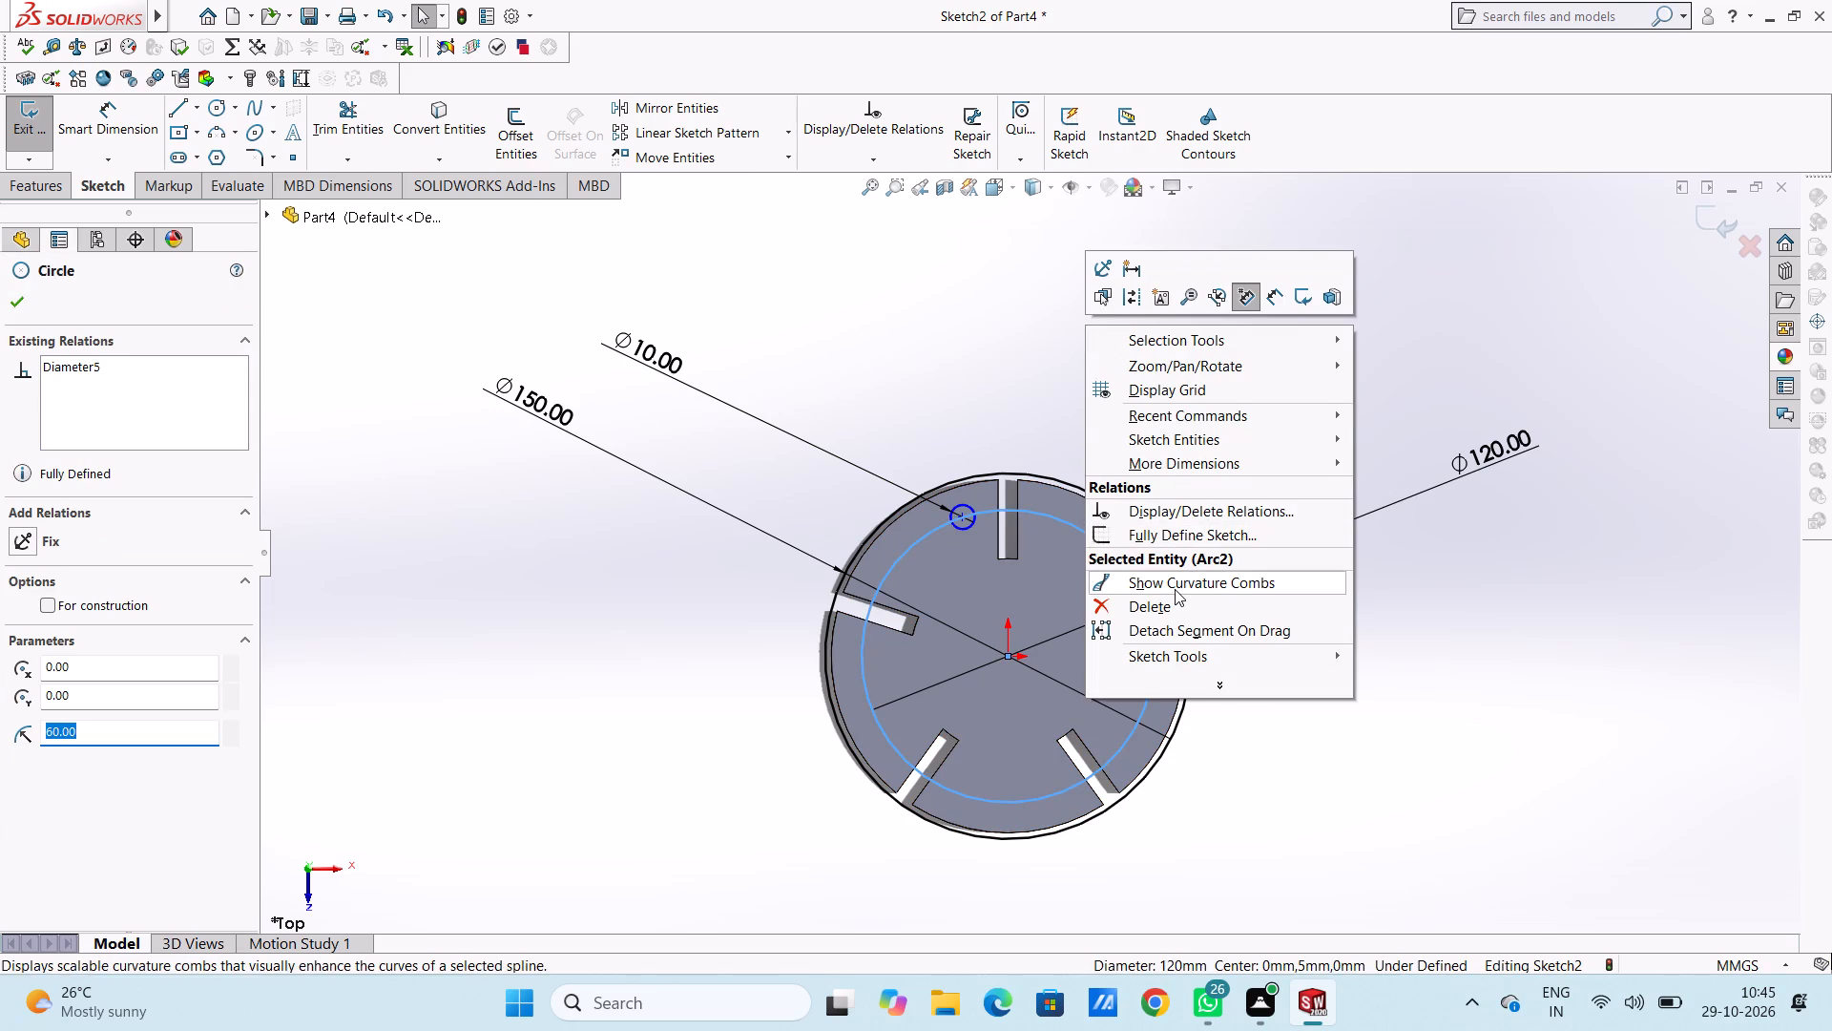
click(1179, 613)
click(774, 494)
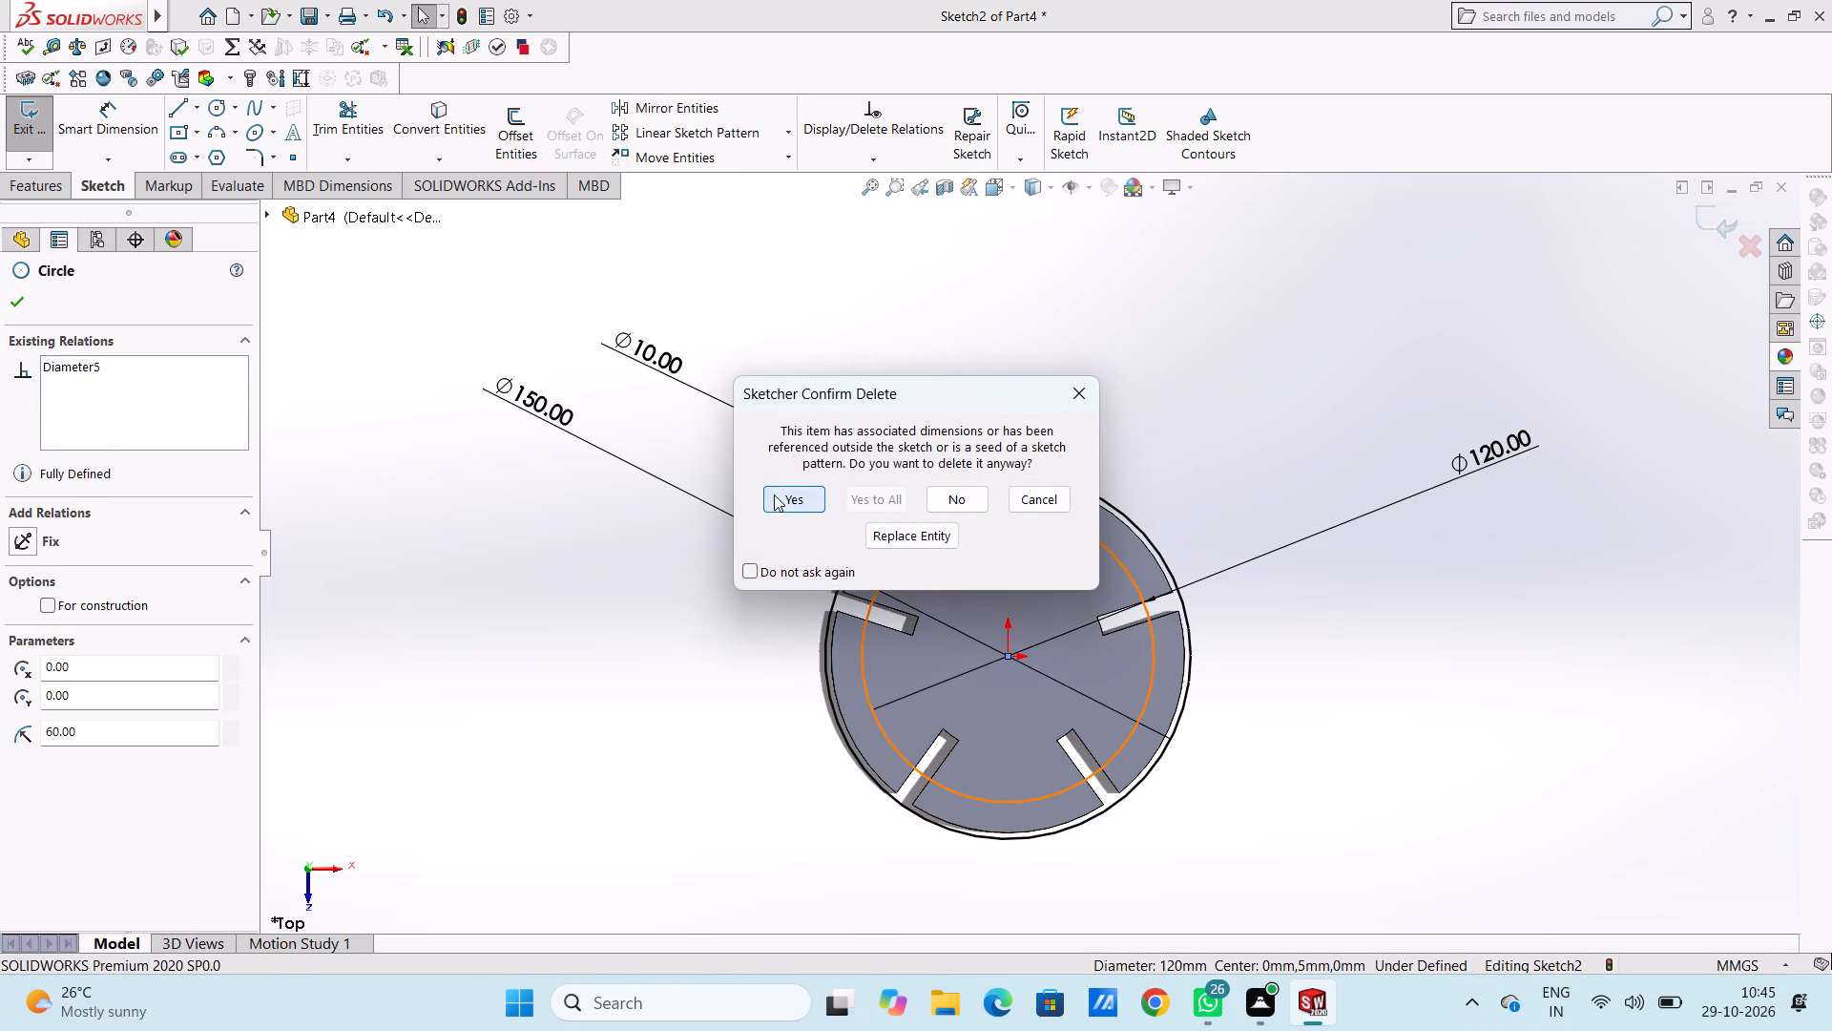
Dimension the horizontal distance between the origin and the centre of the 10 mm circle, placing it above the disc.
click(123, 117)
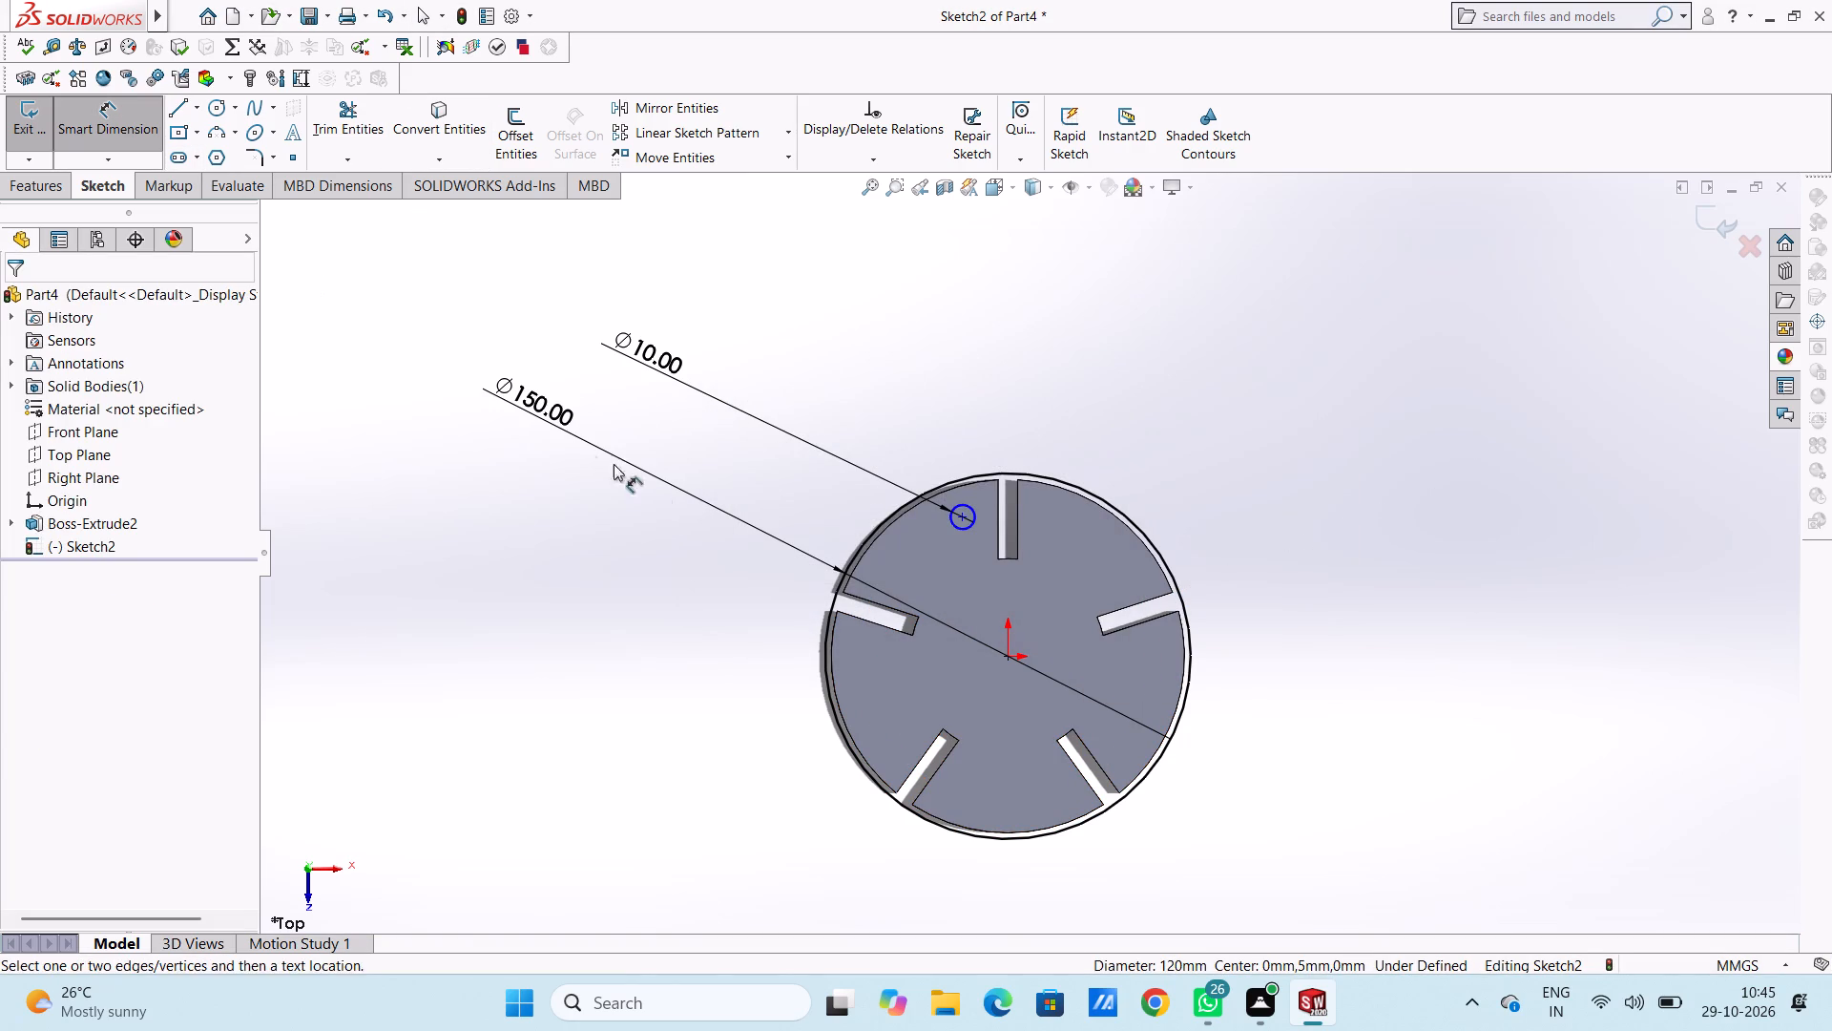
click(1003, 661)
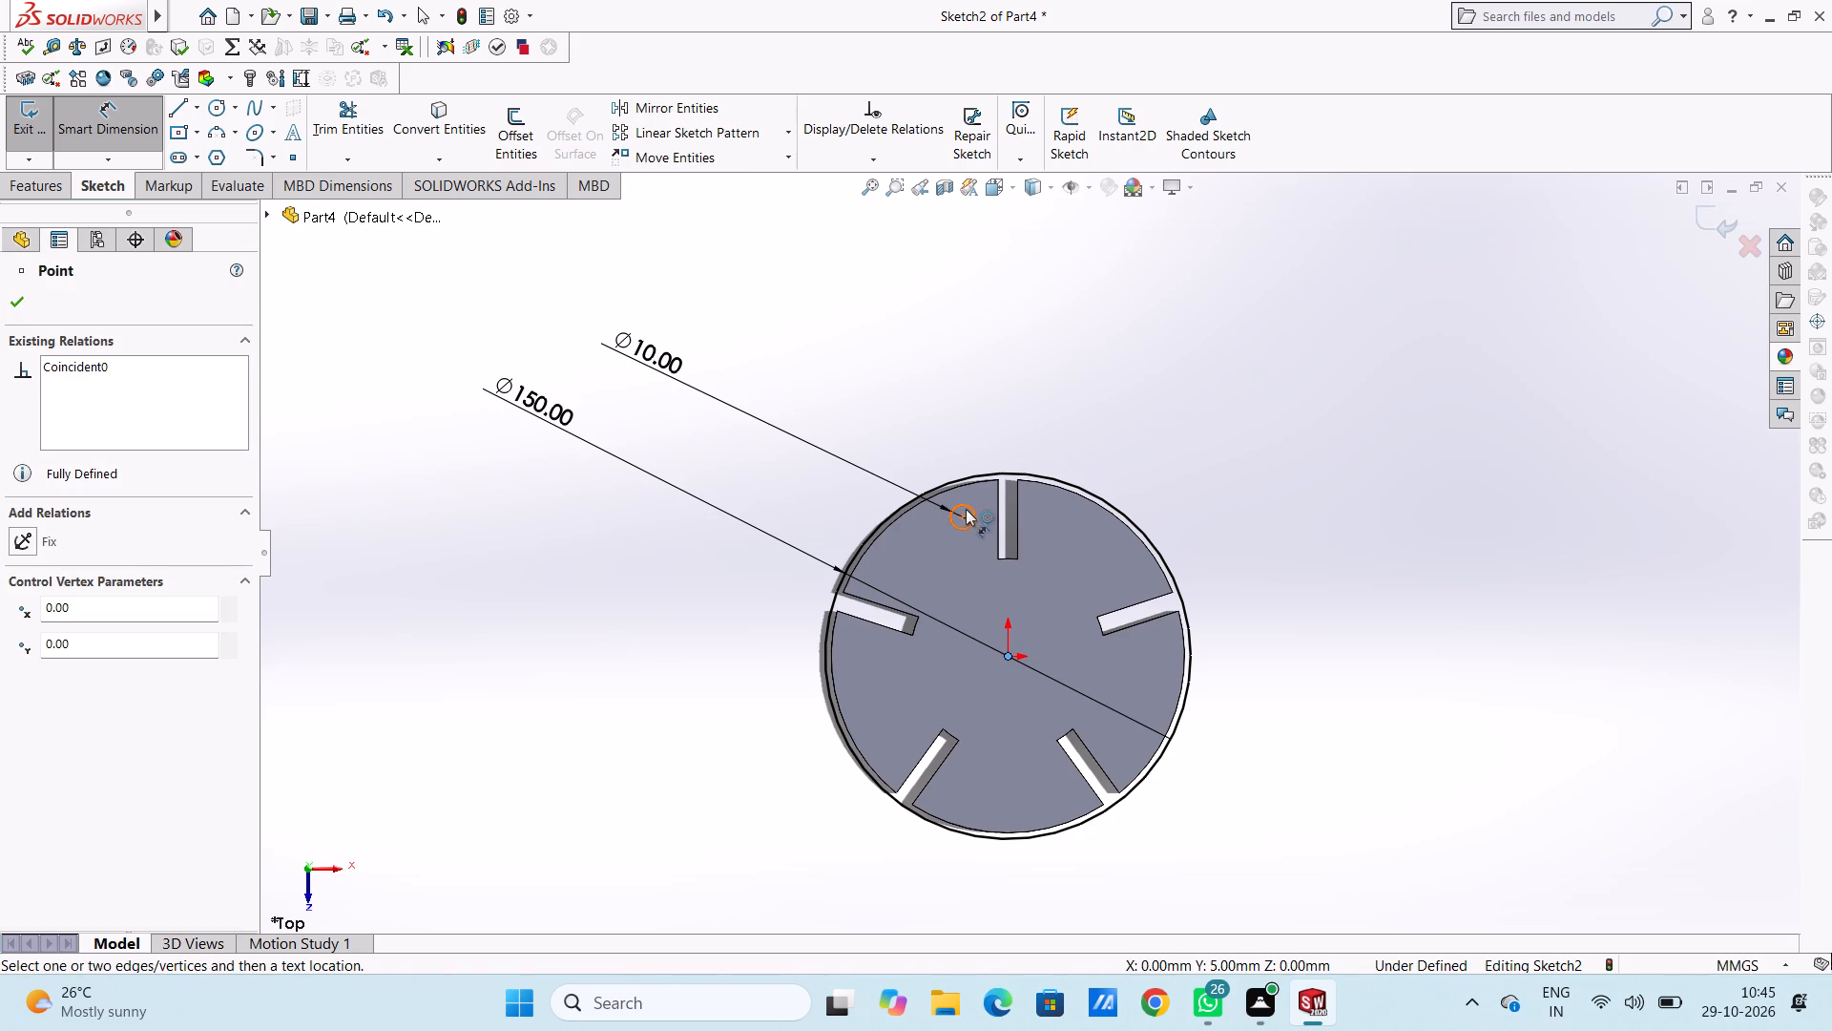
click(963, 520)
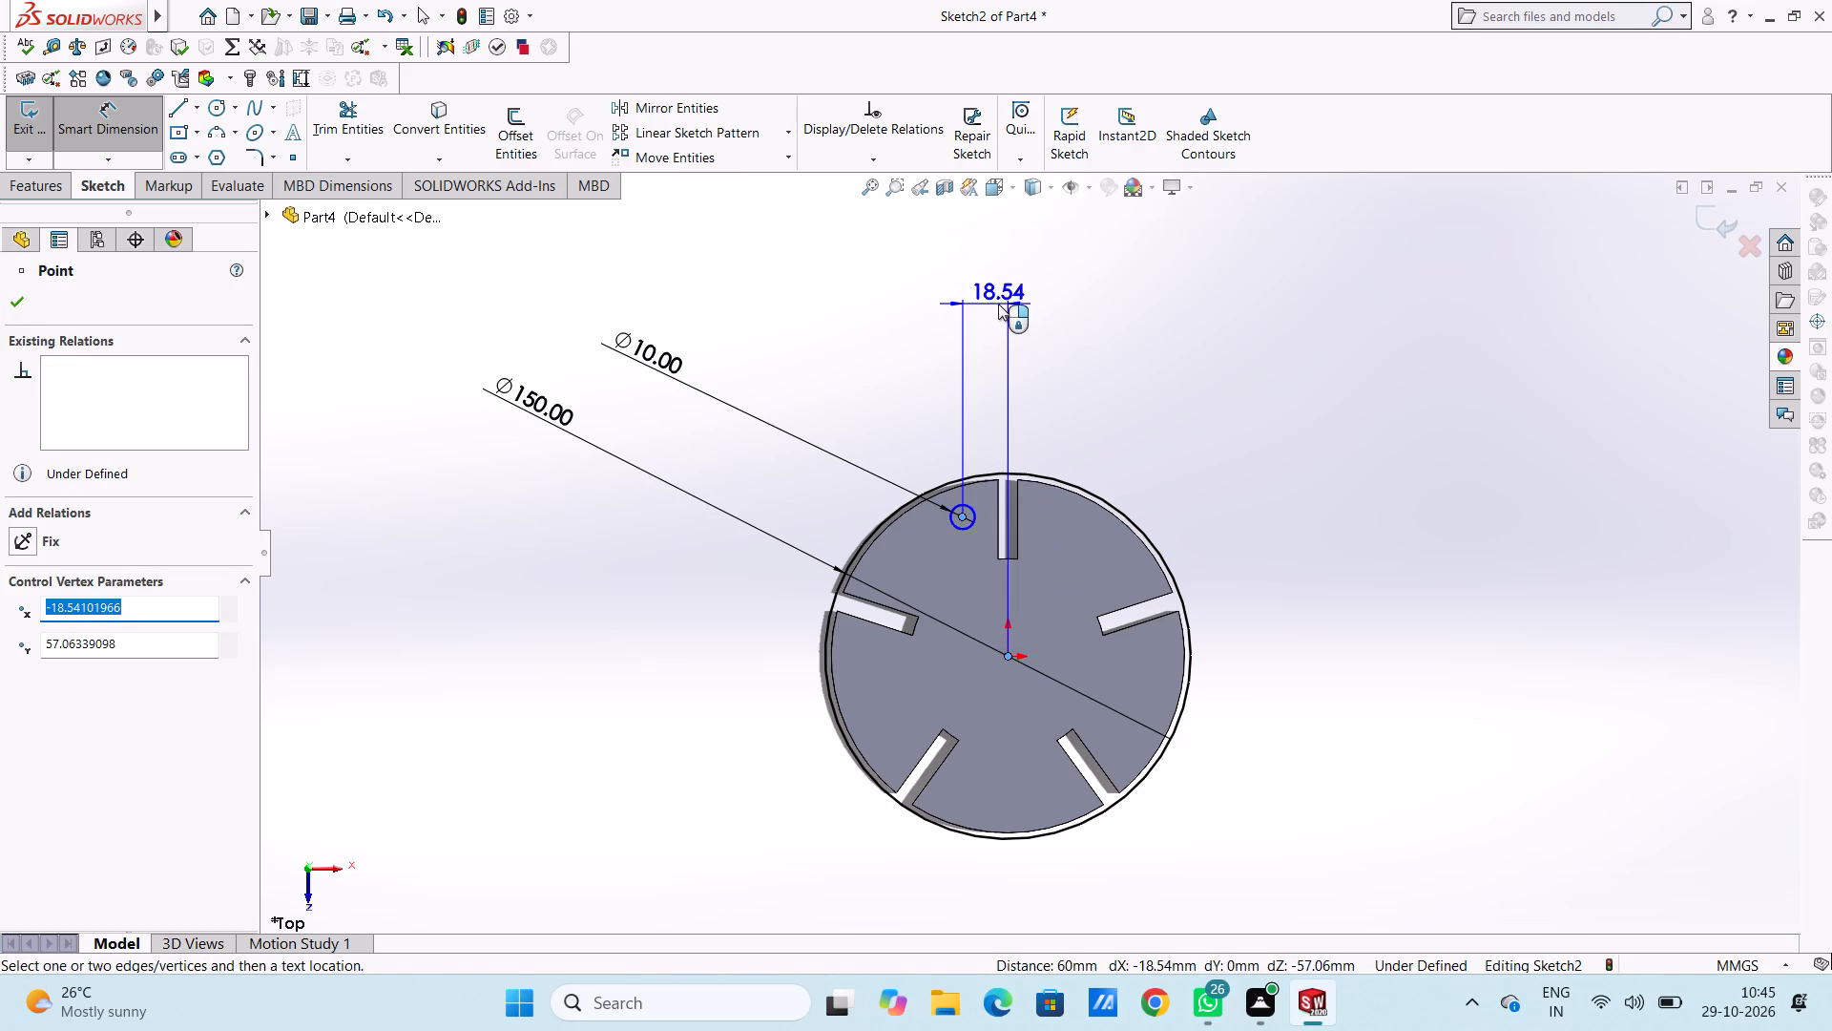
click(991, 296)
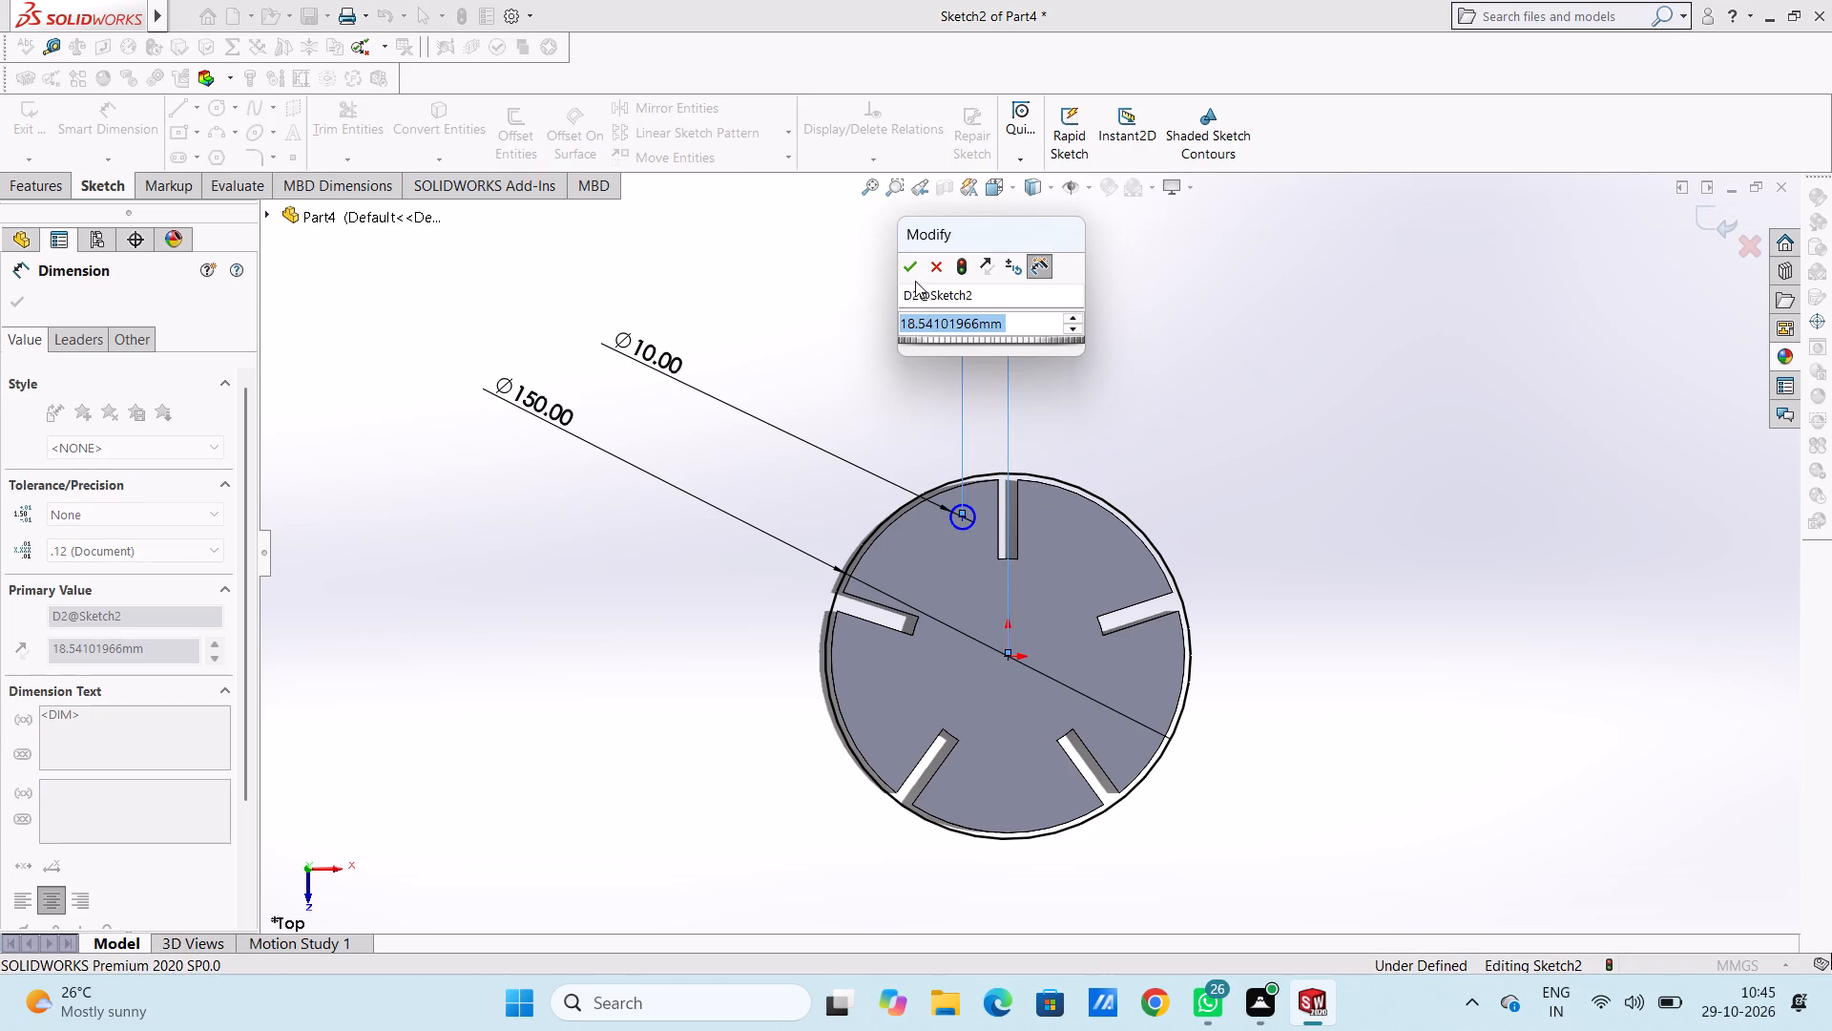
click(898, 261)
click(893, 278)
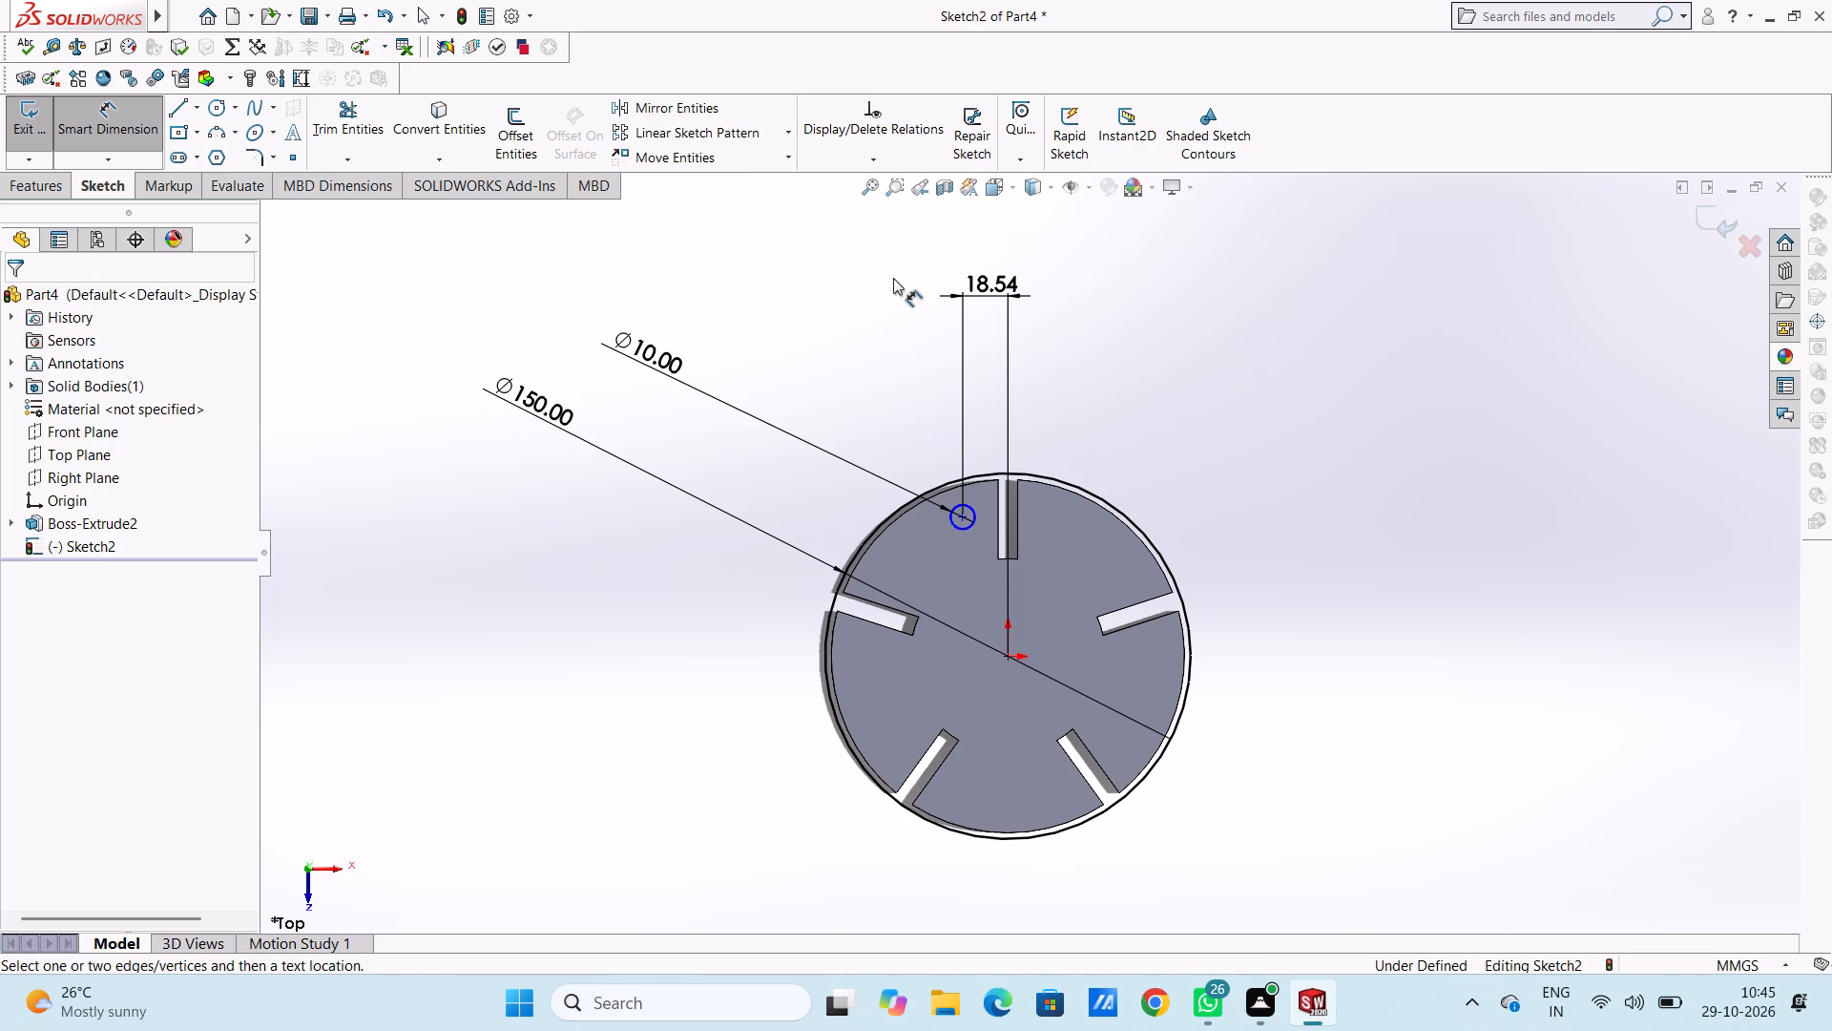
Dimension the vertical distance between the origin and the centre of the 10 mm circle, placing it beside the disc.
click(1006, 656)
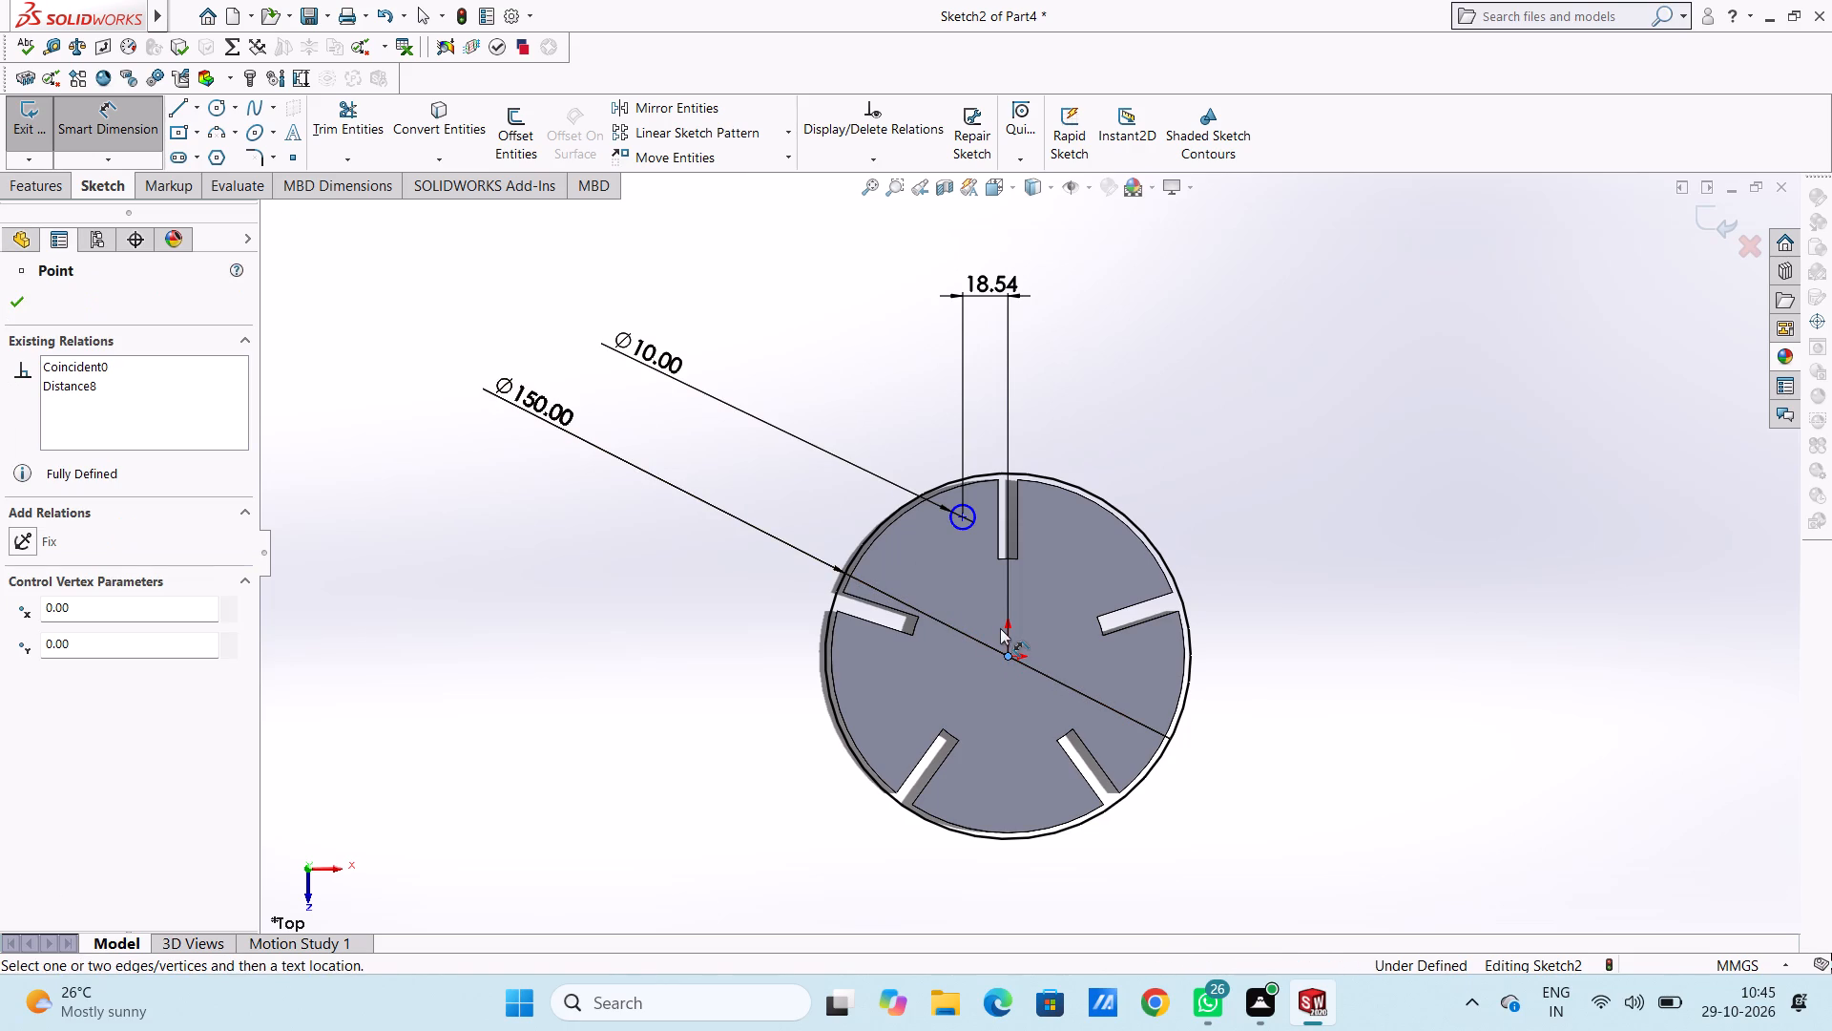
click(961, 520)
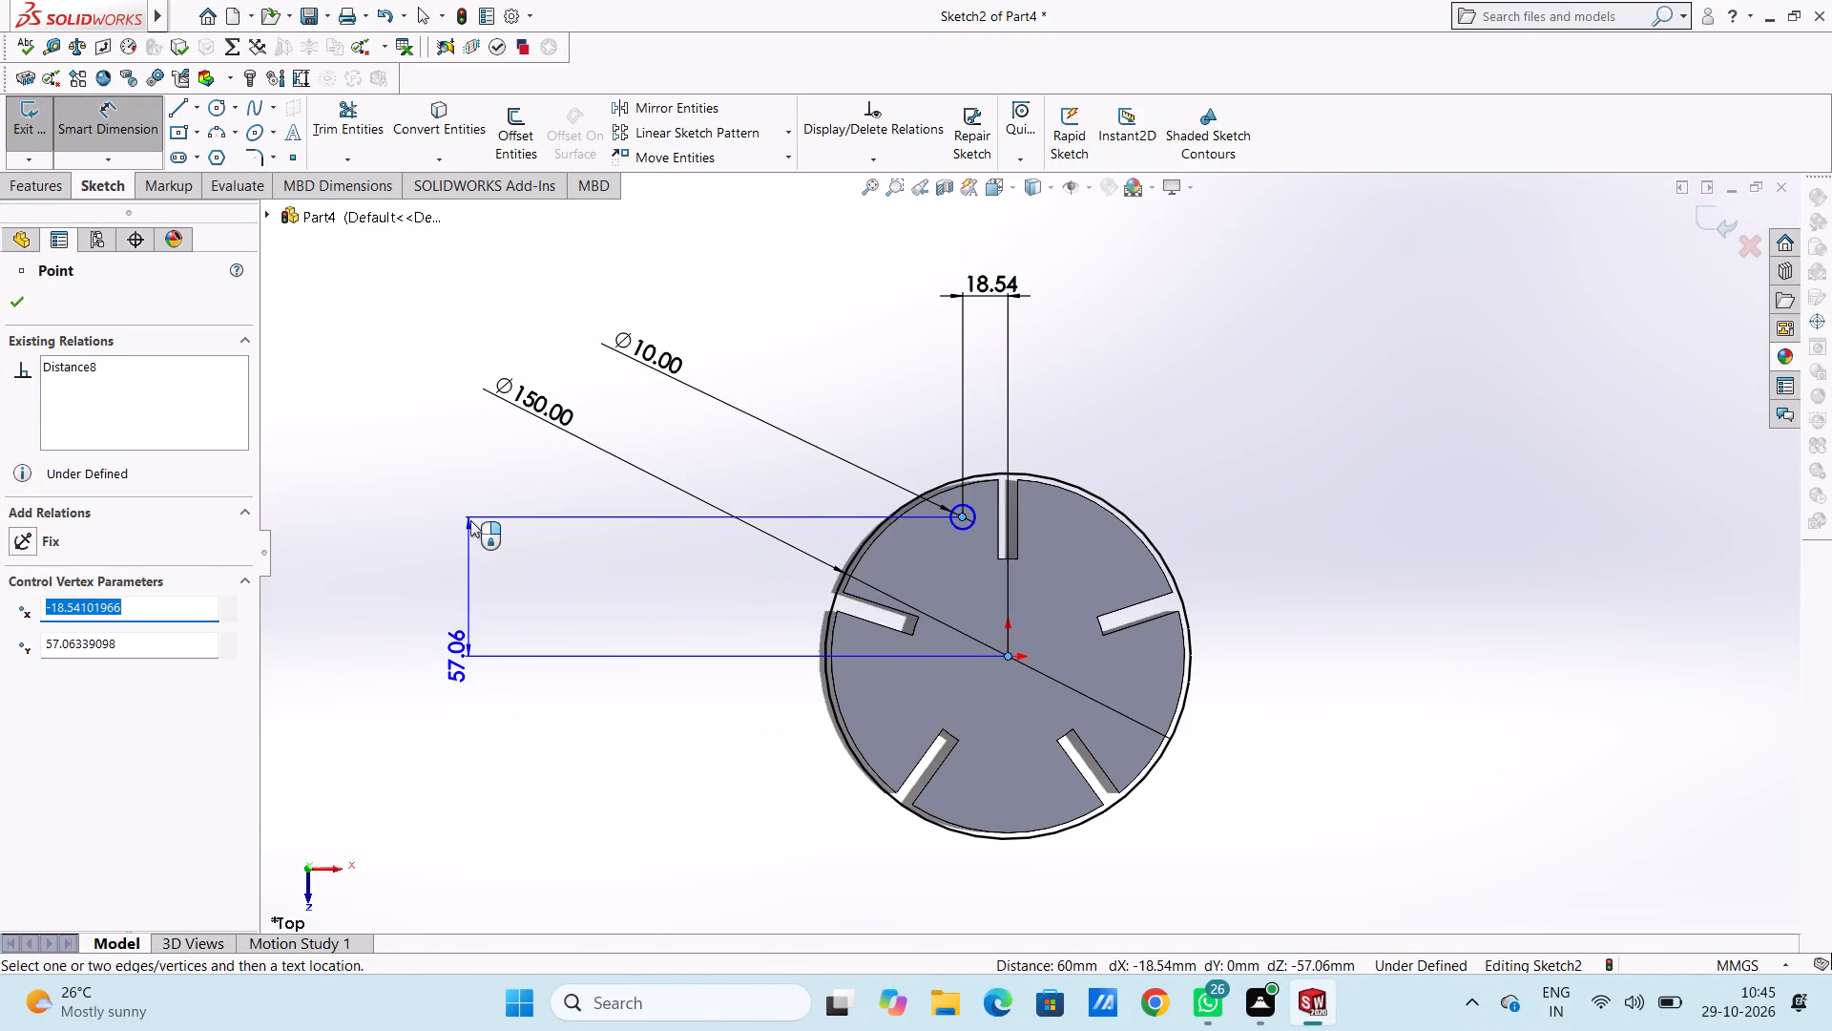
click(470, 520)
click(387, 493)
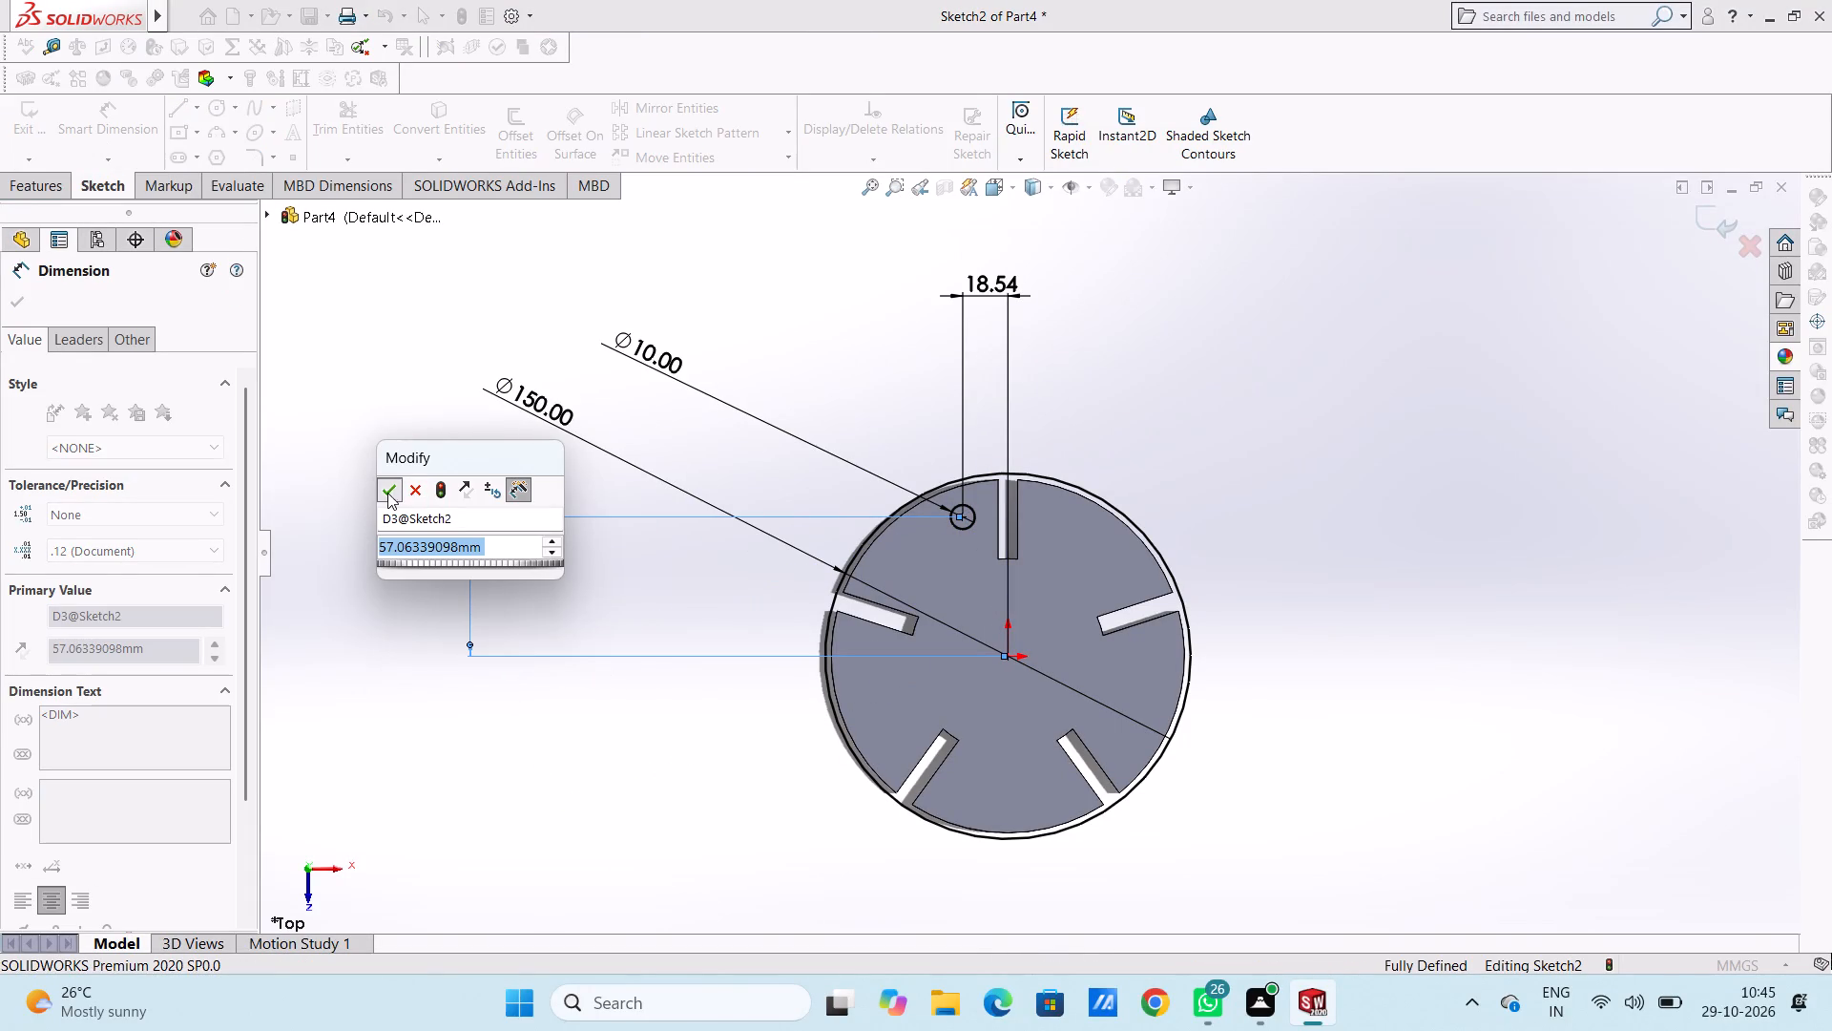
click(398, 442)
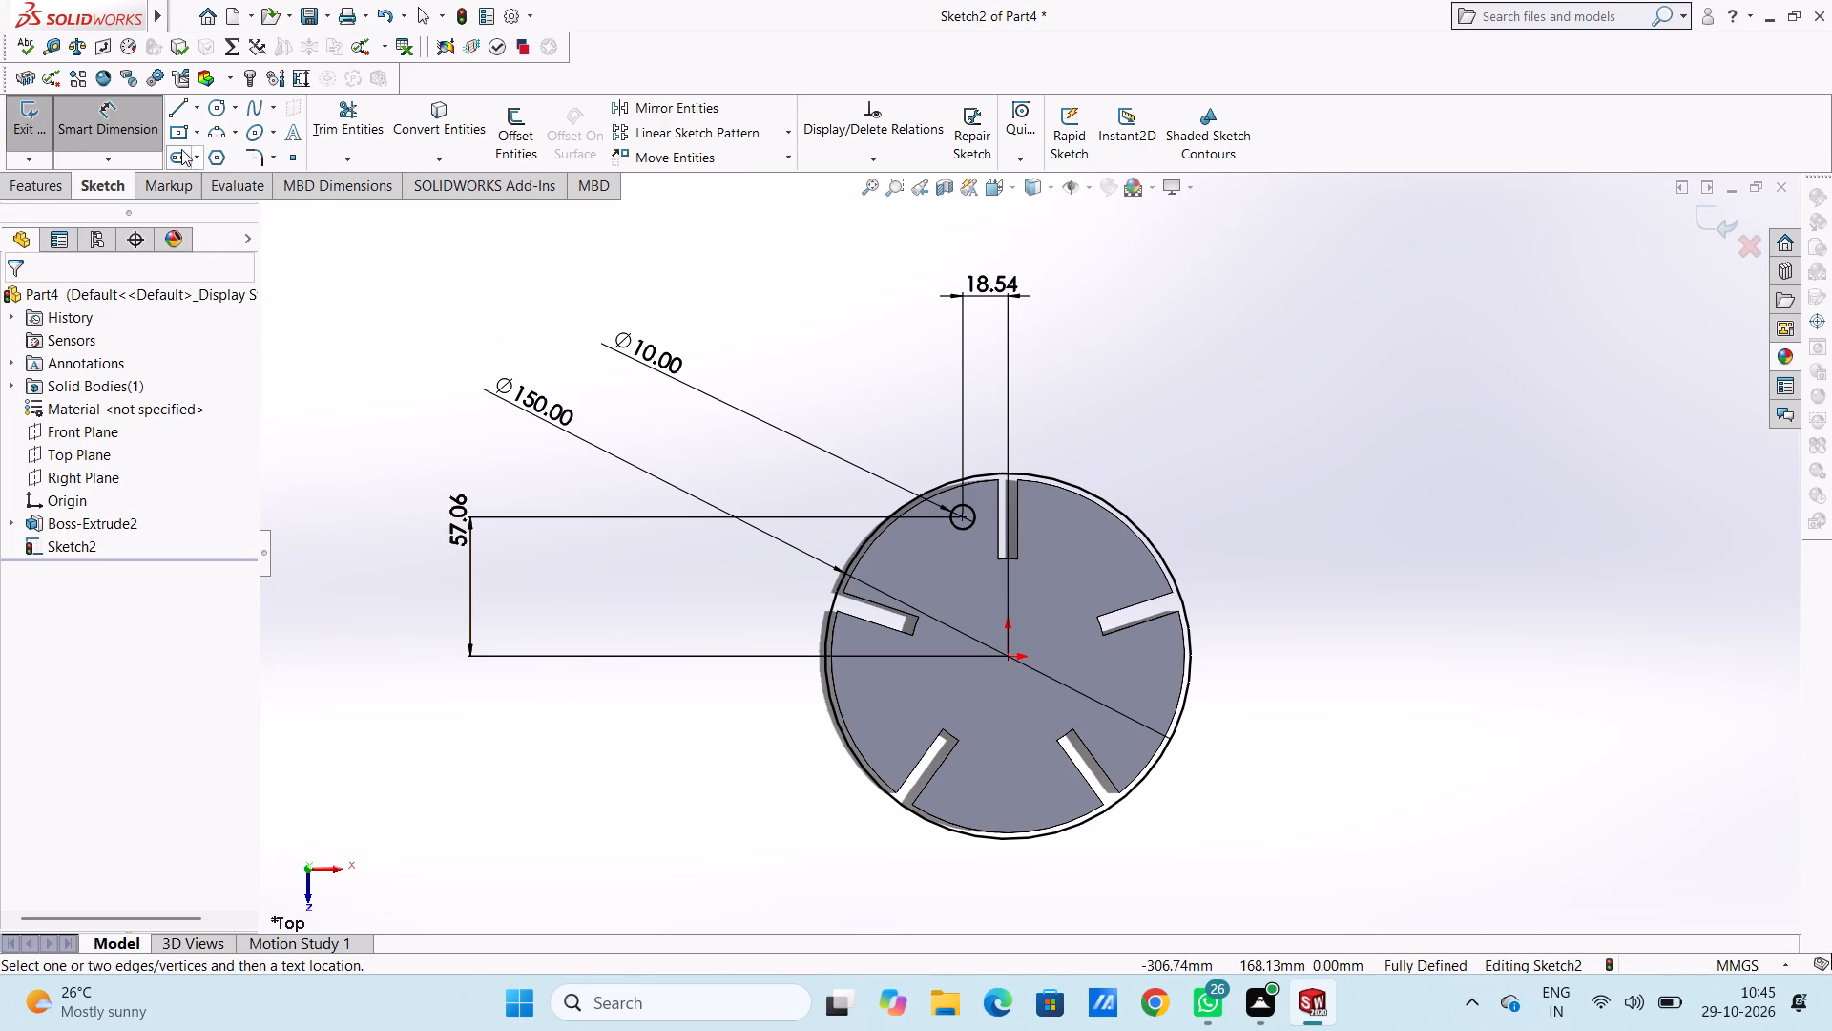
click(128, 134)
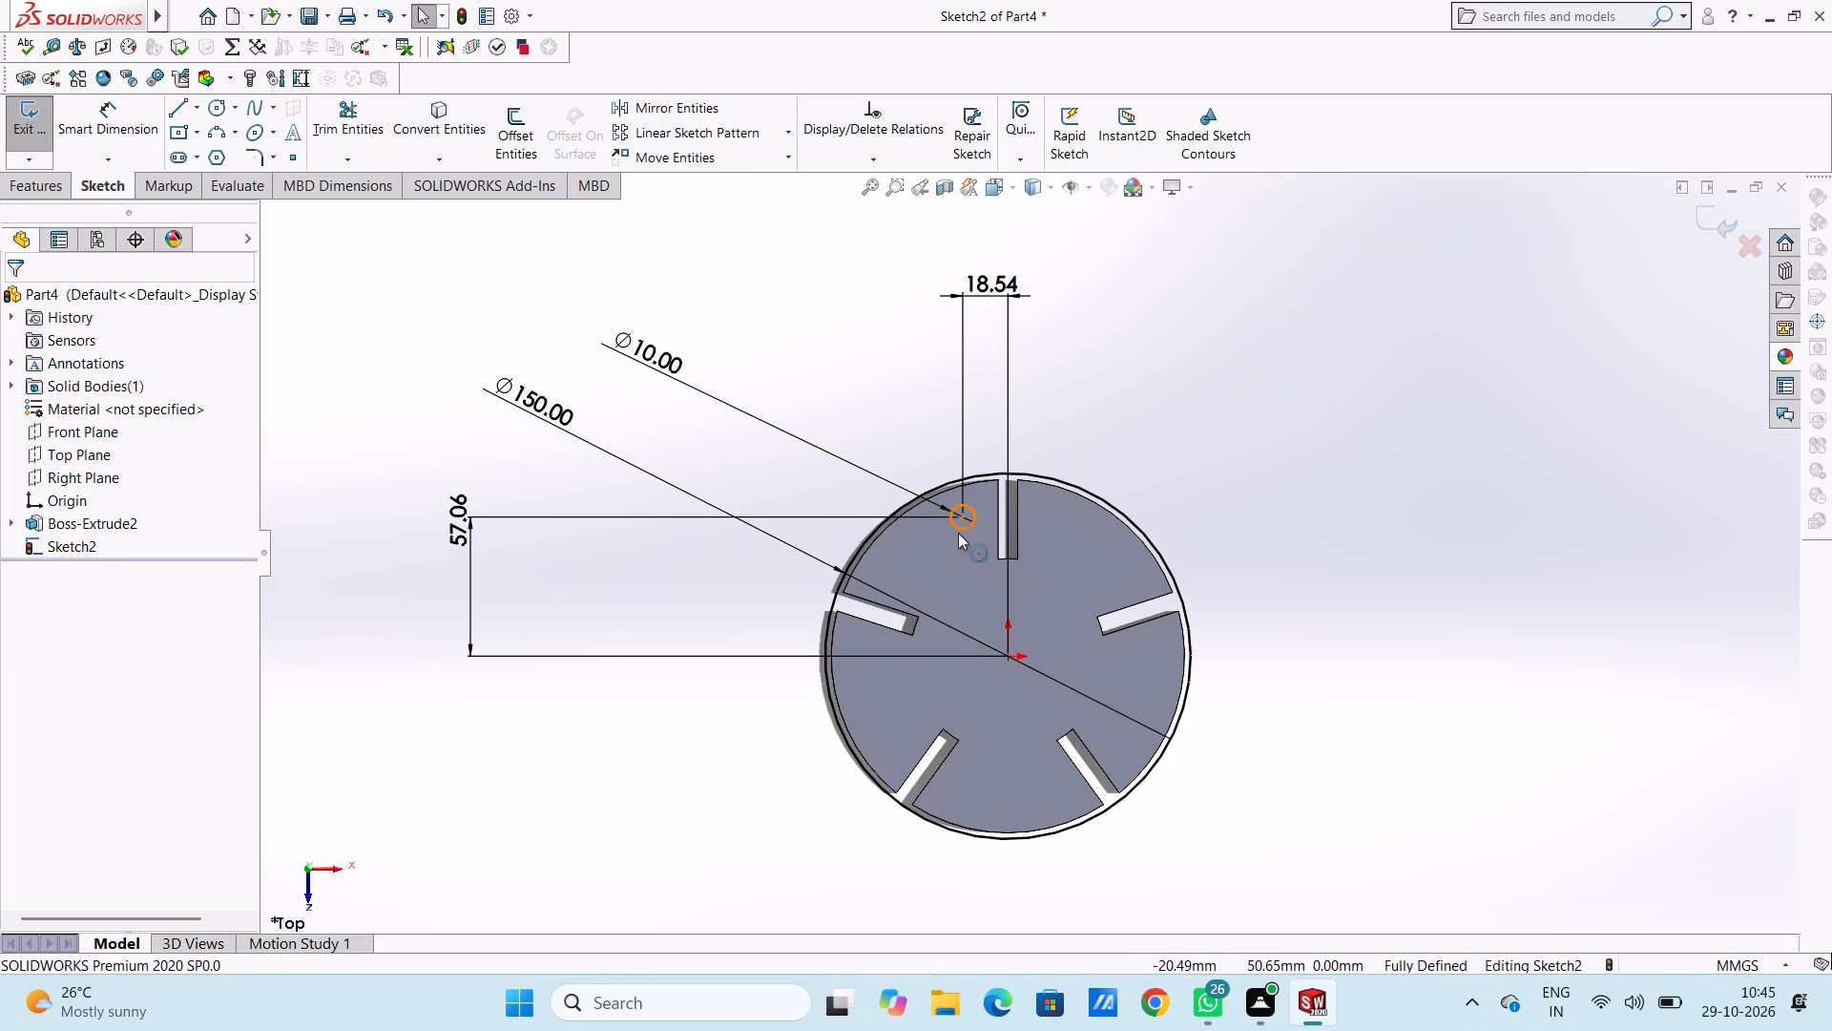
Circular-pattern the 10 mm circle about the origin with equal spacing over 360 degrees, trying 14 and 12 instances before settling on 10.
click(958, 533)
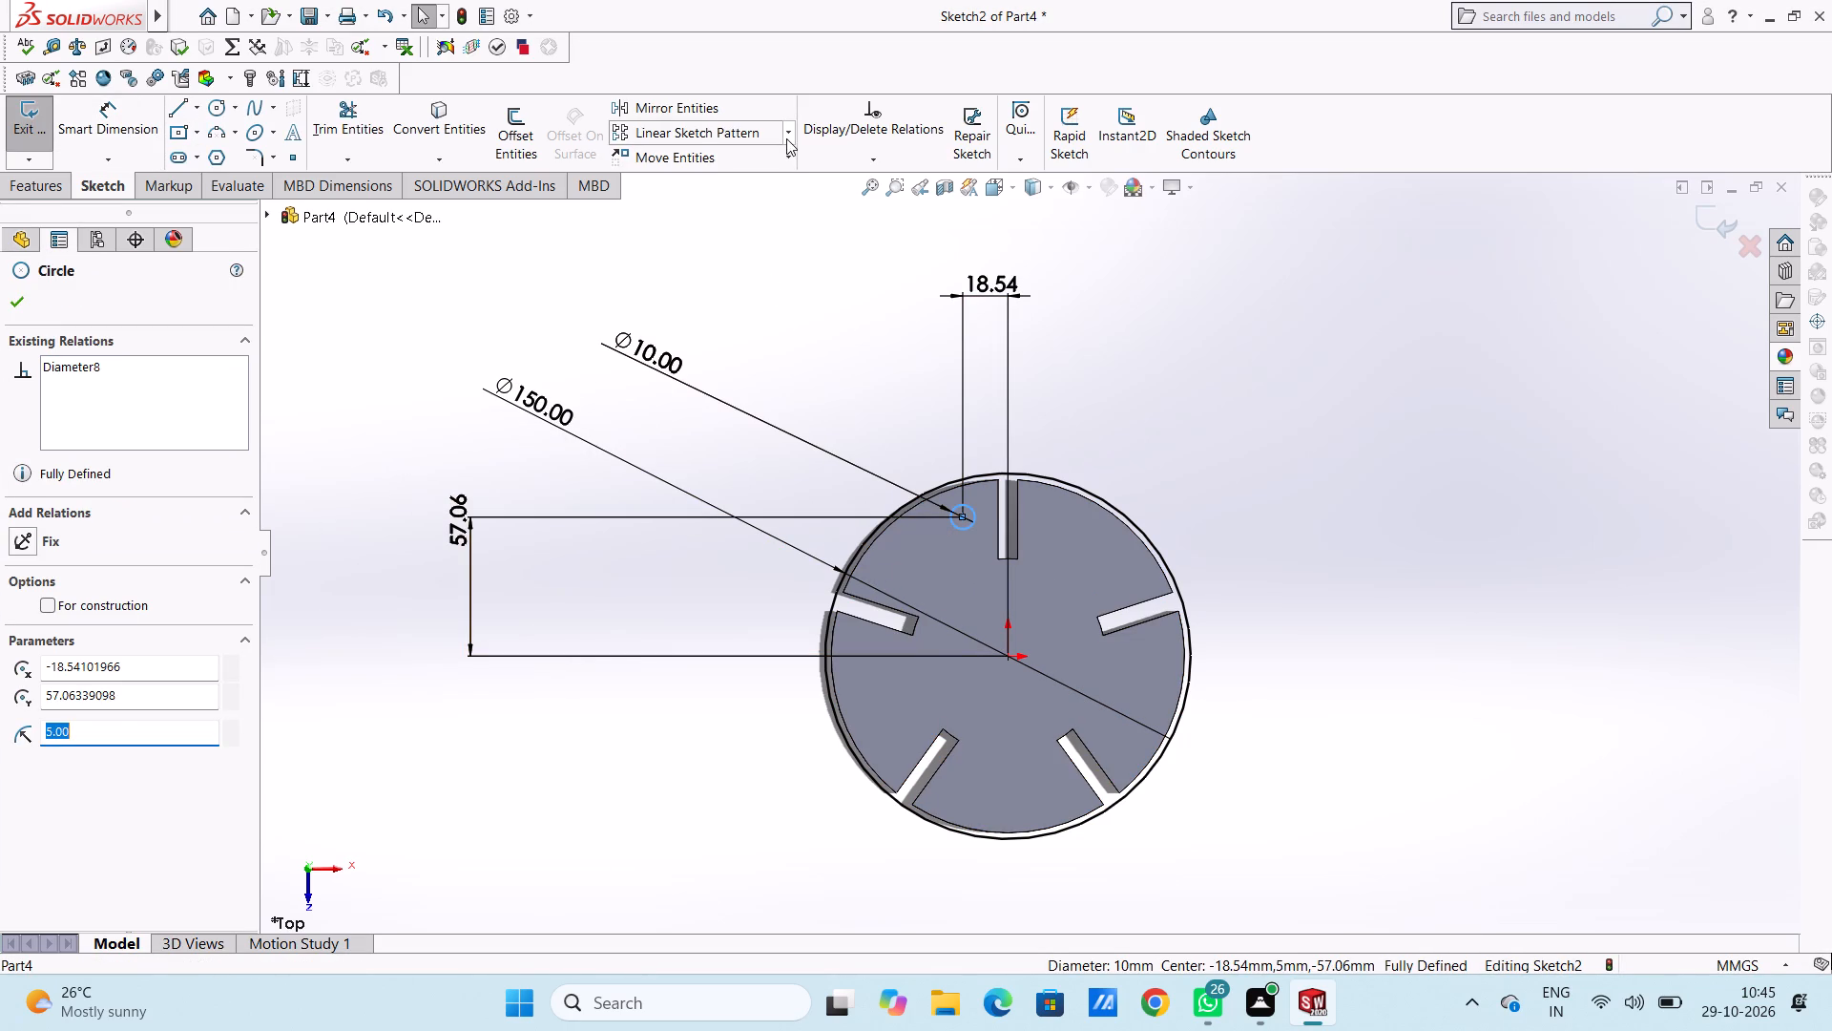
click(786, 138)
click(731, 179)
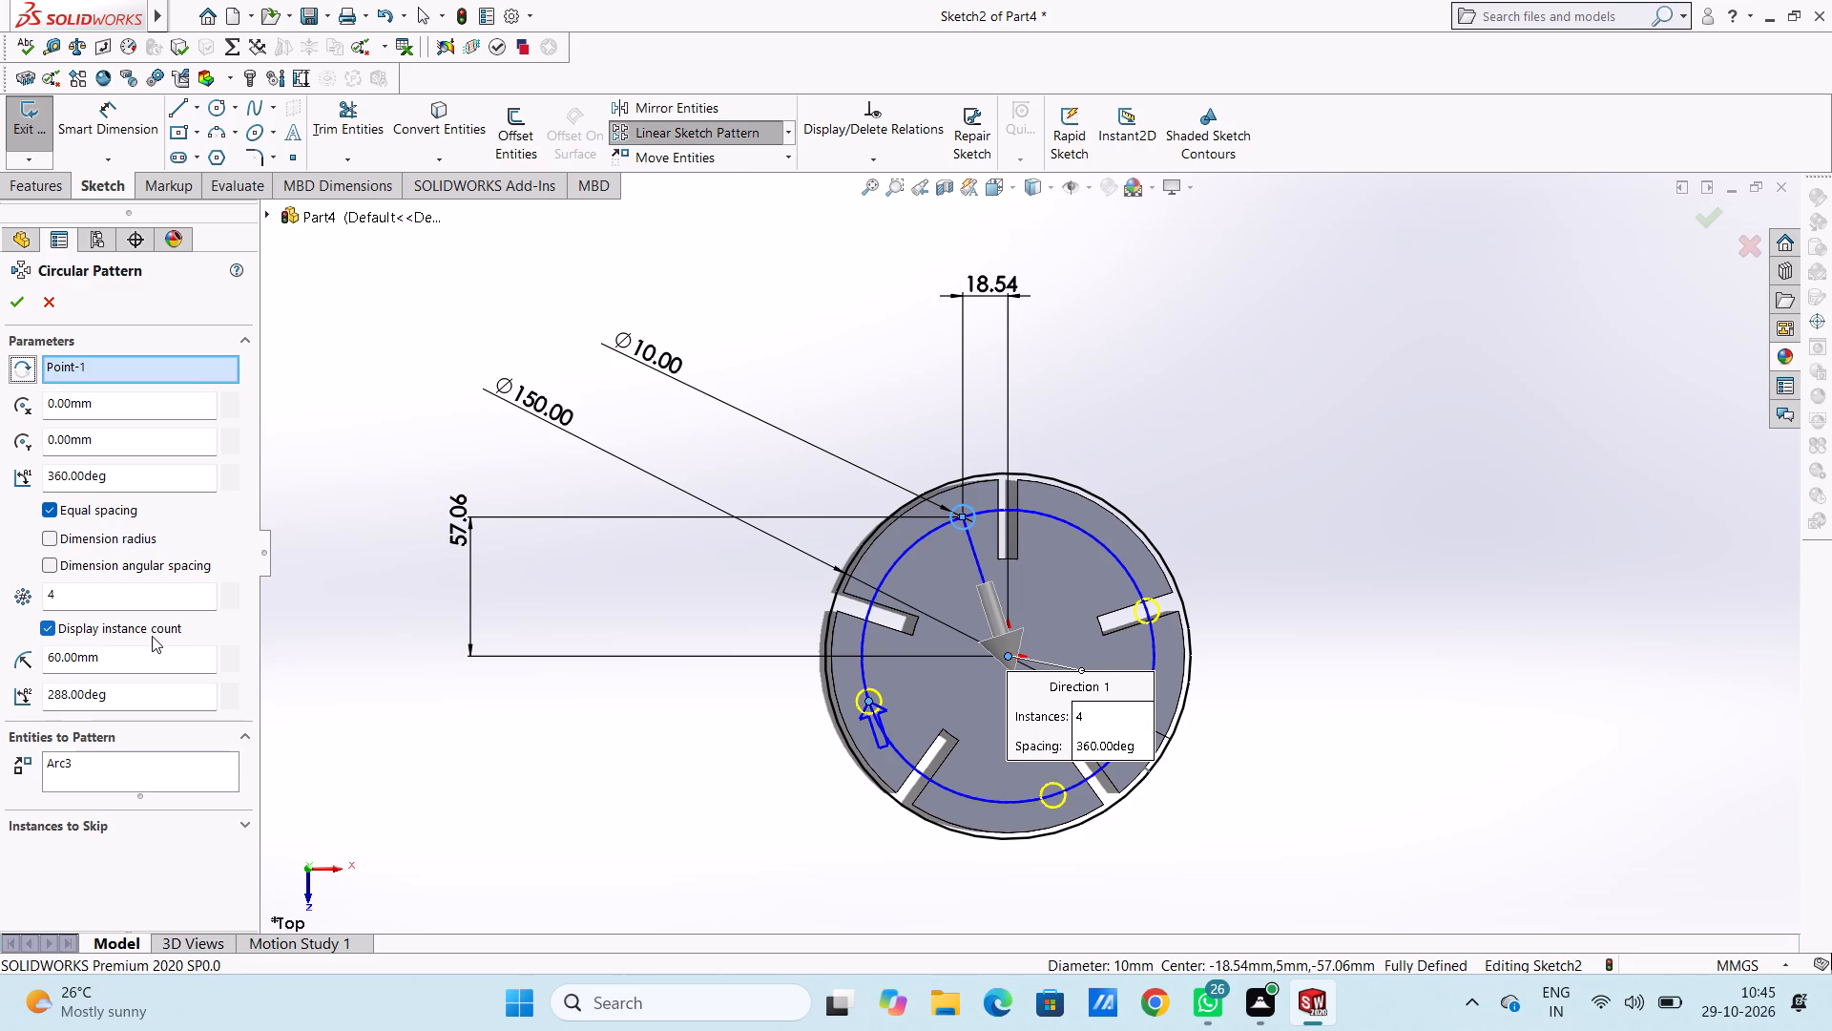
click(141, 601)
click(141, 601)
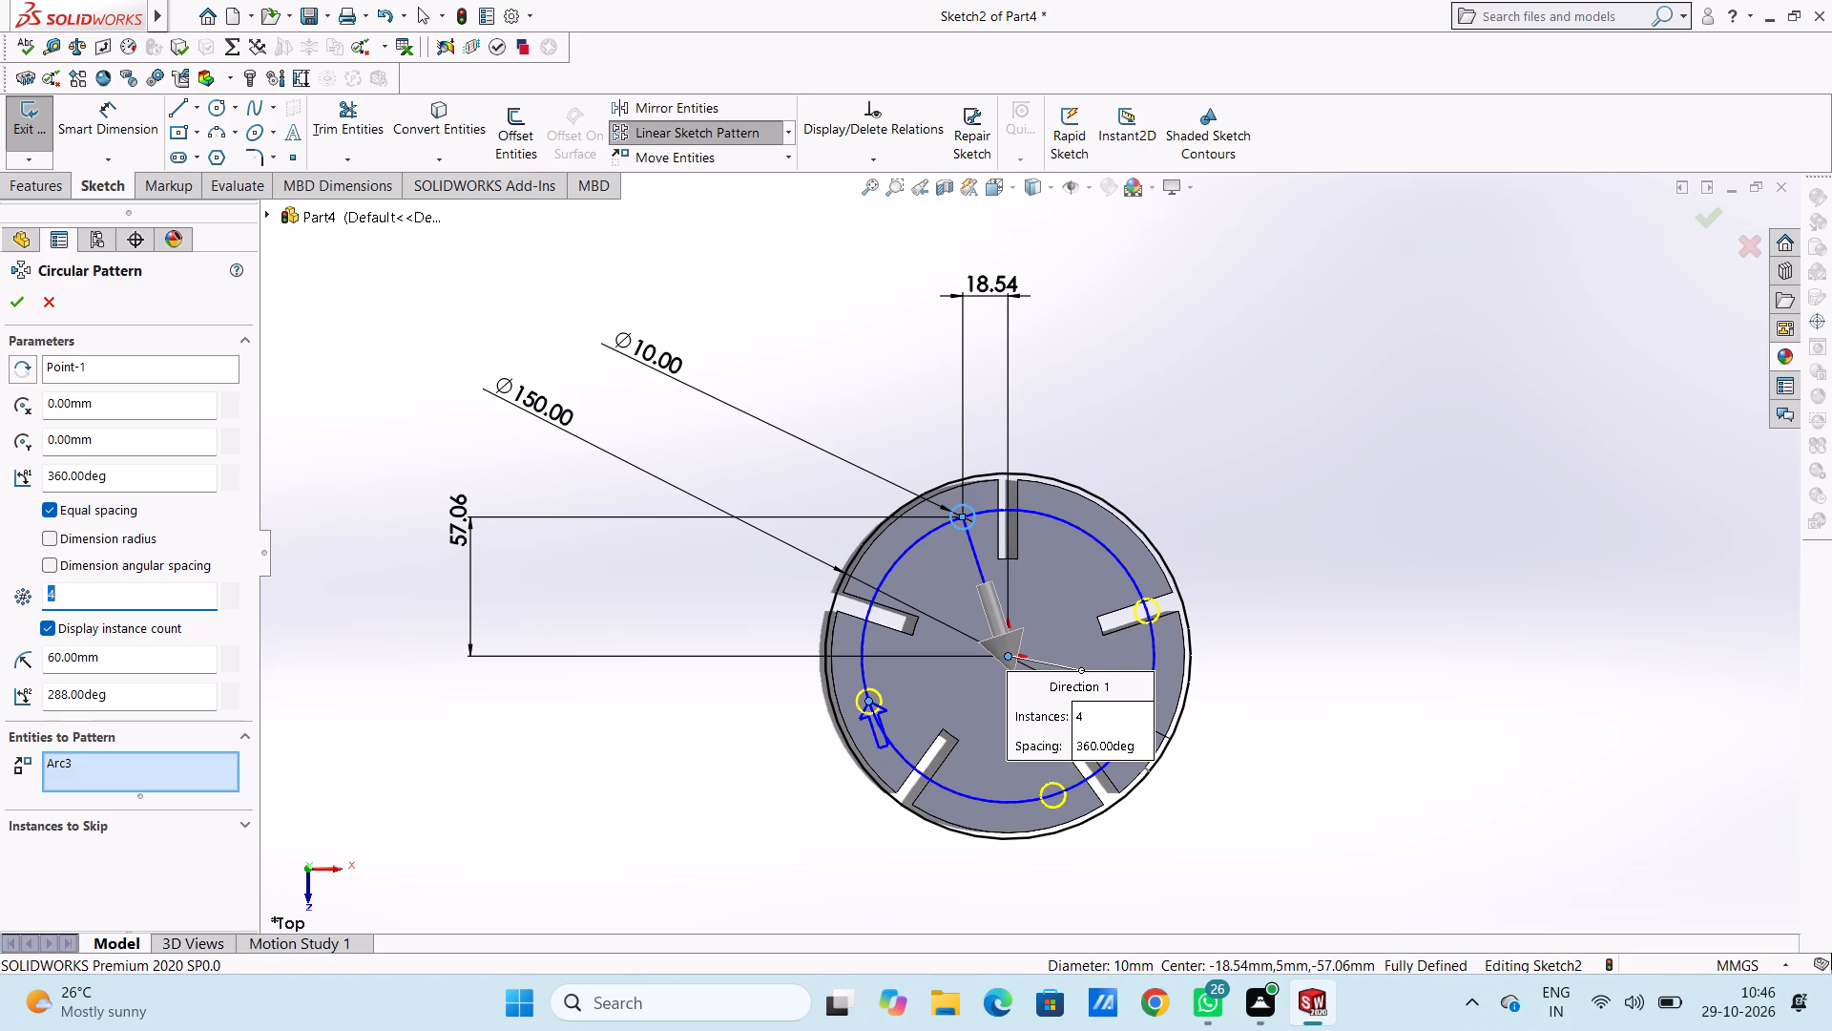
text(14)
key(Return)
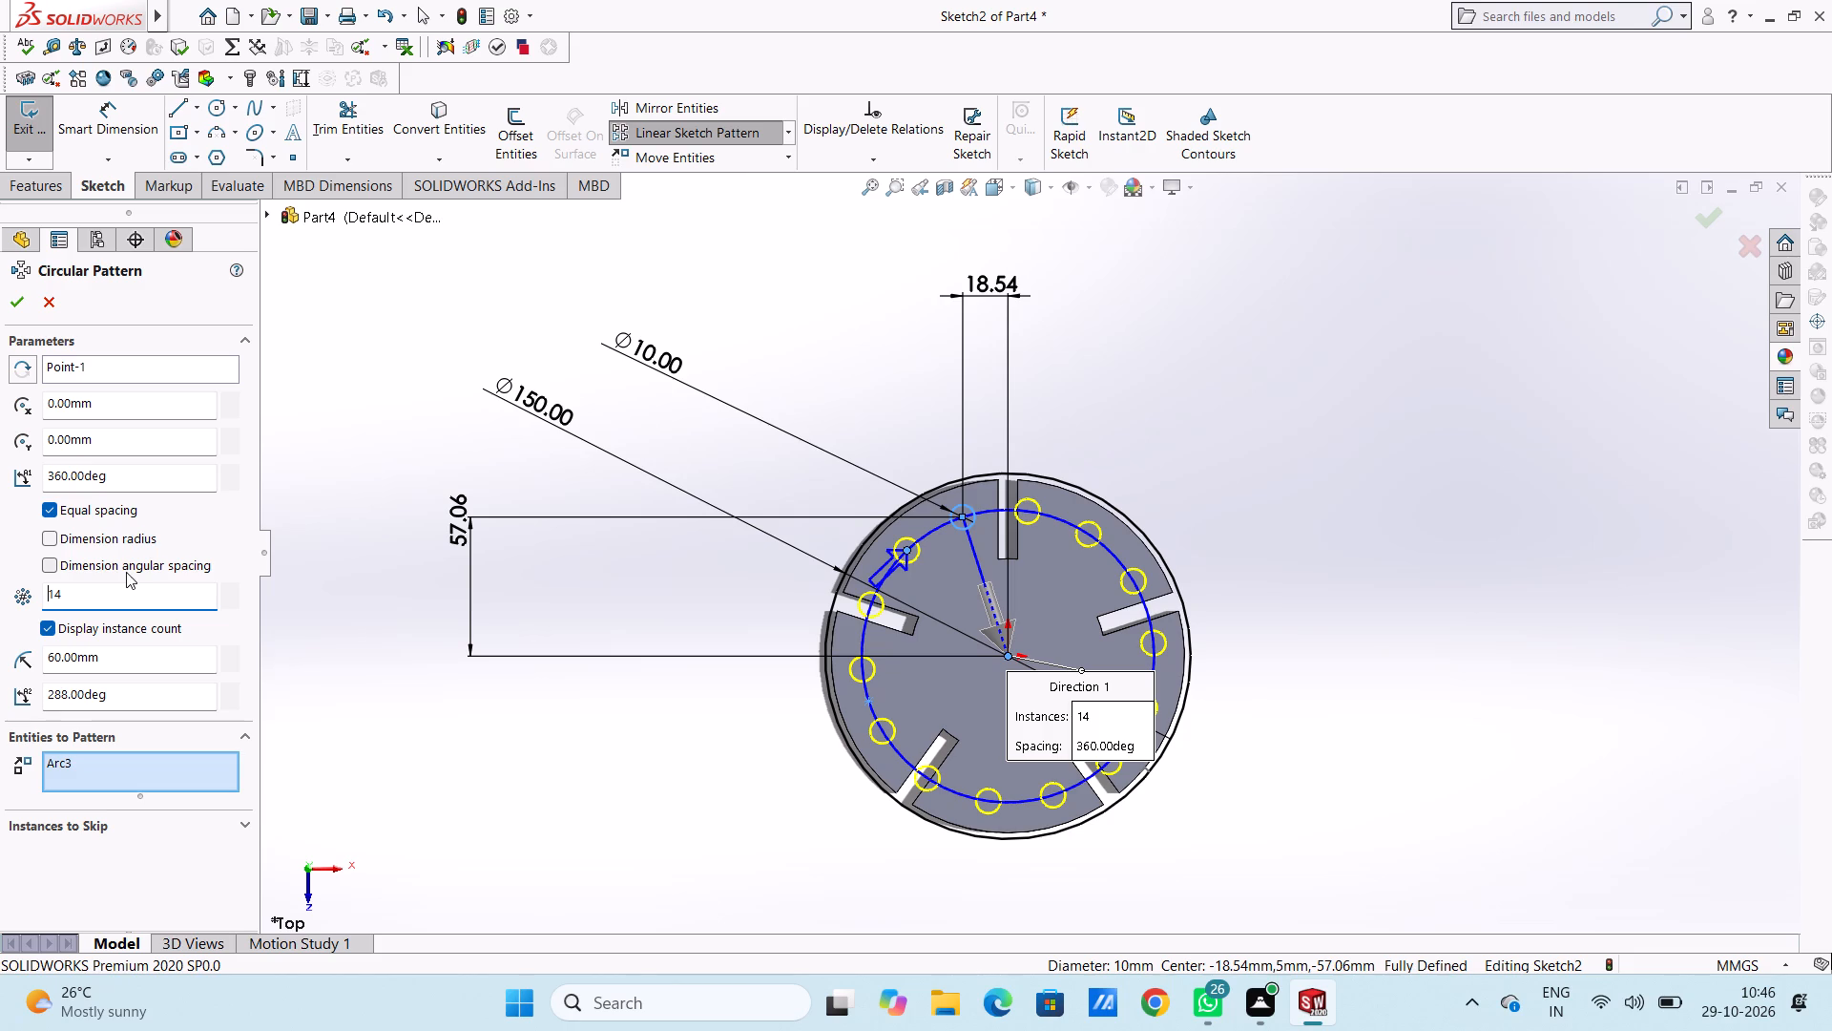
double_click(127, 598)
text(12)
key(Return)
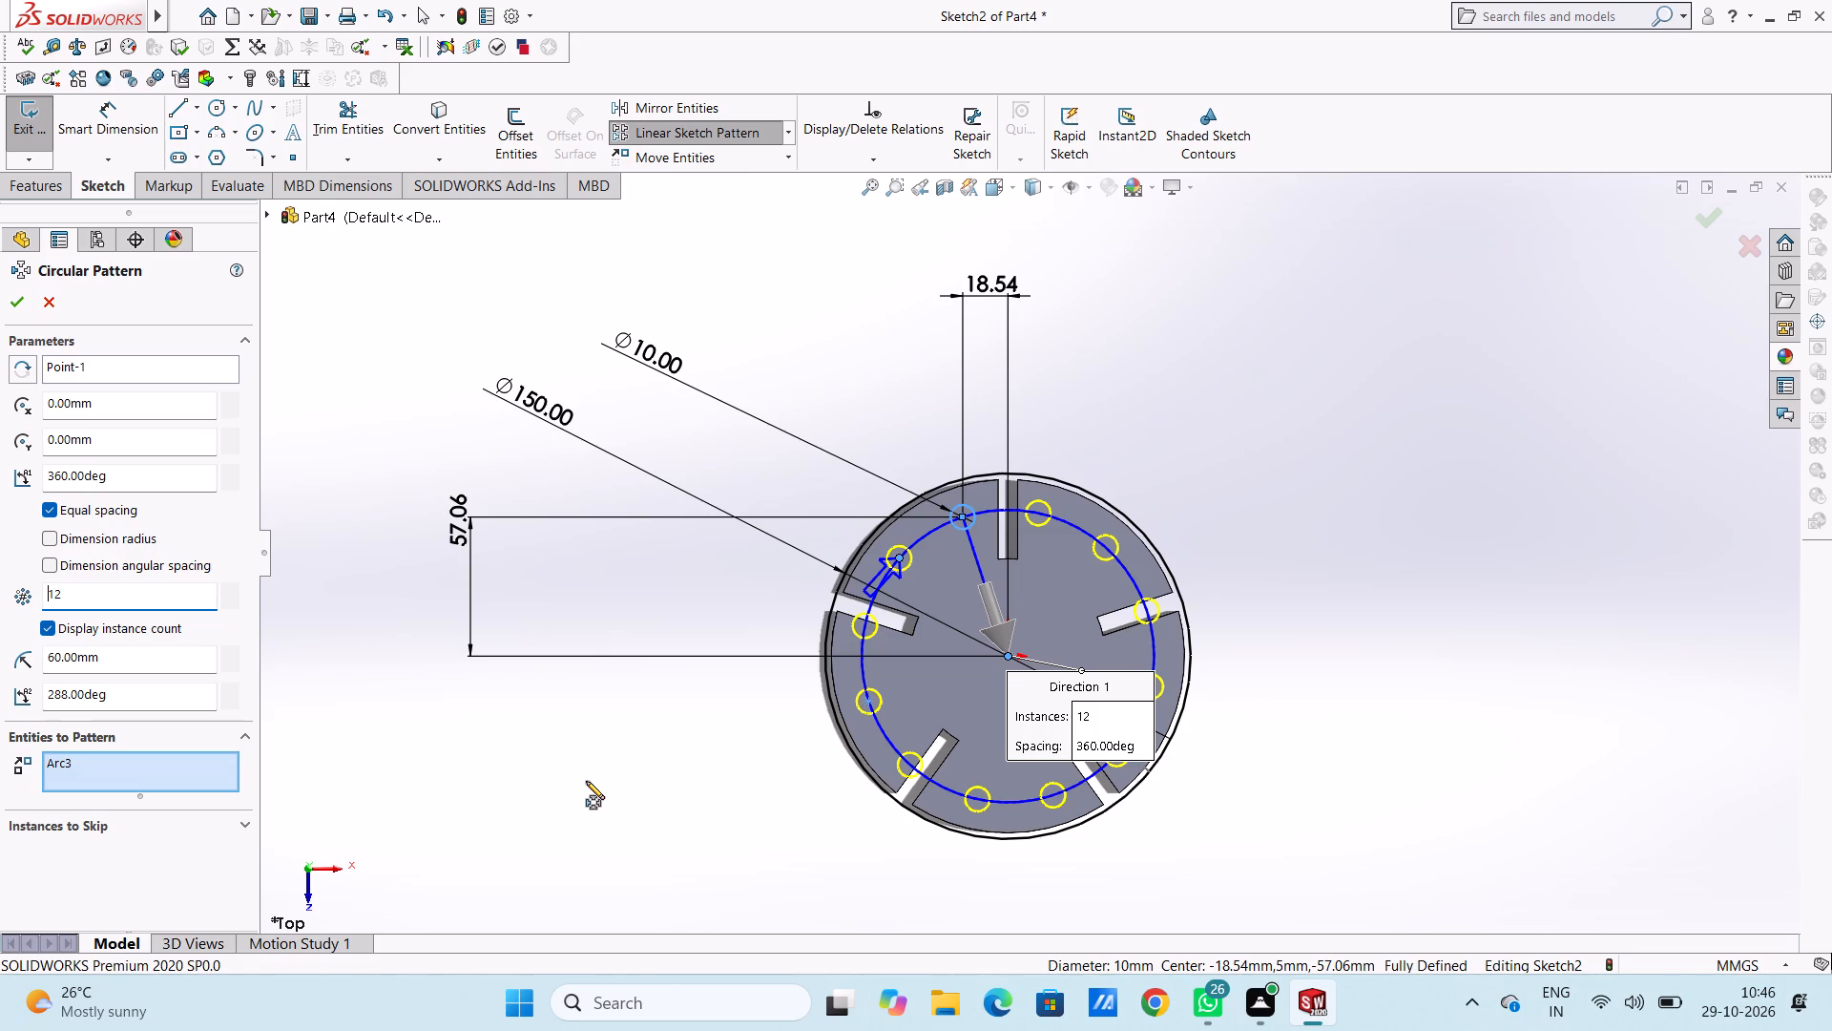
double_click(155, 597)
text(10)
key(Return)
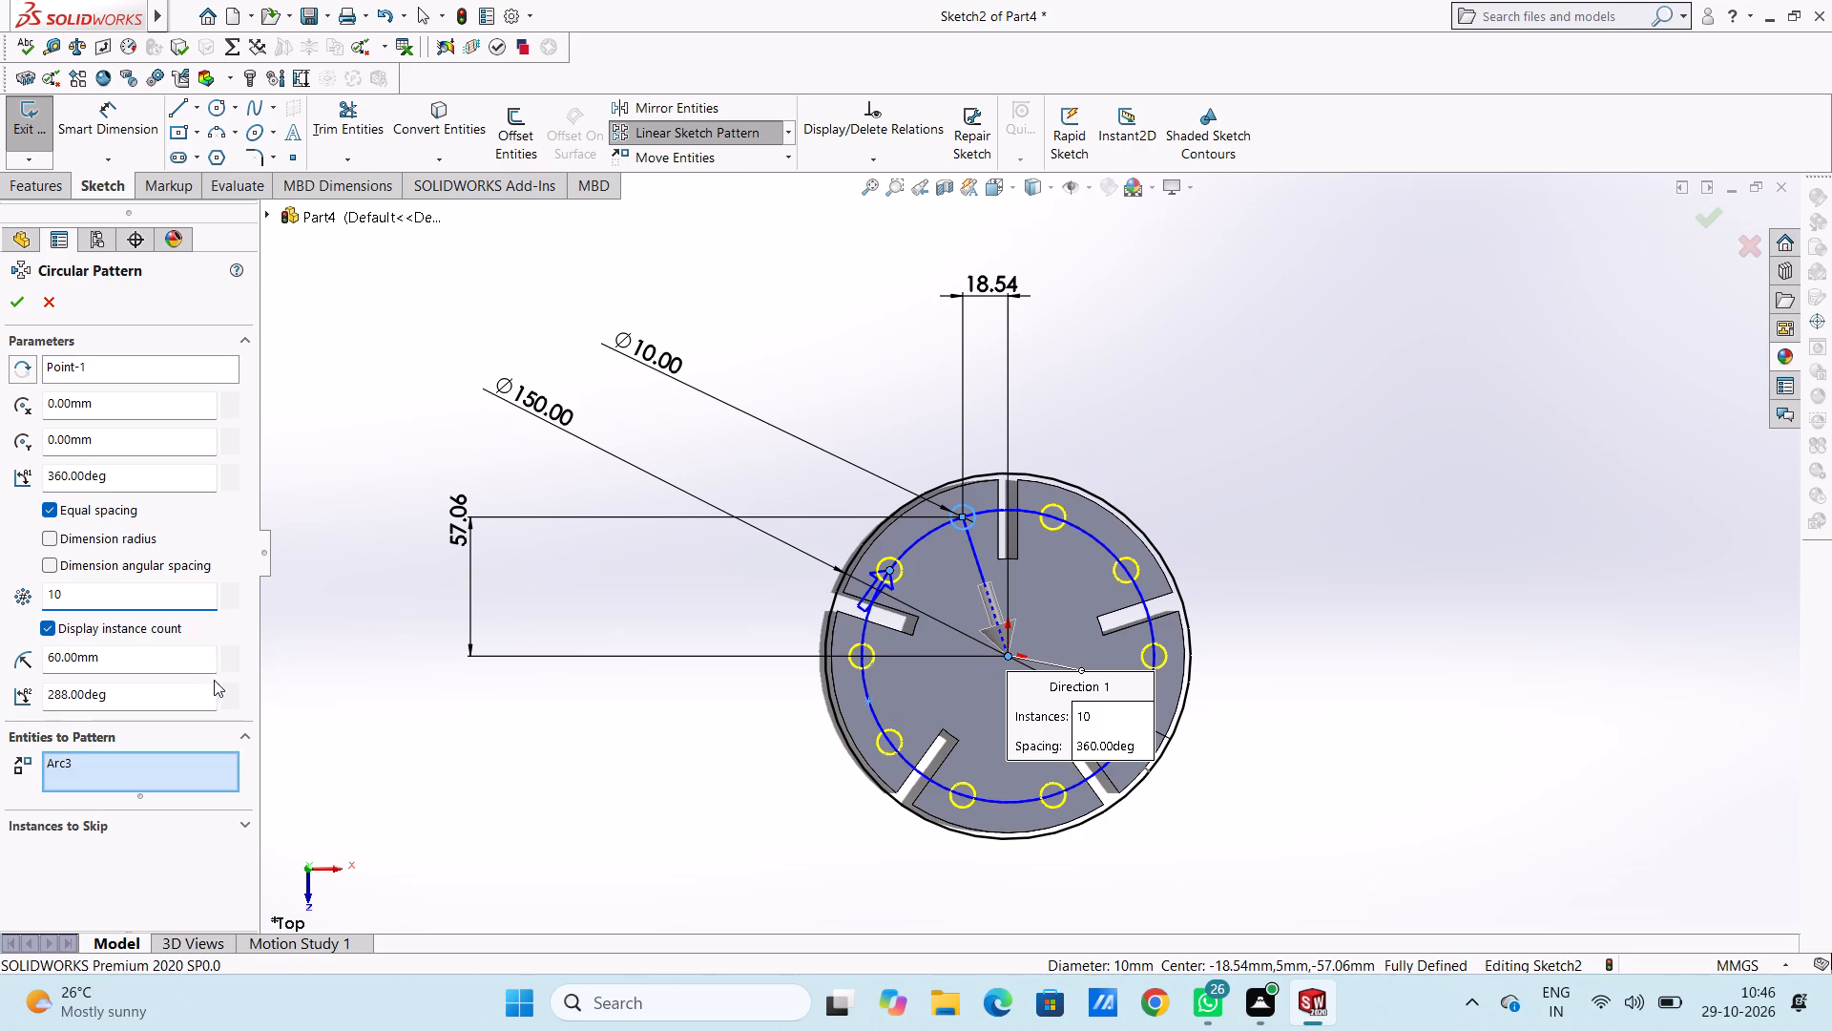
click(16, 307)
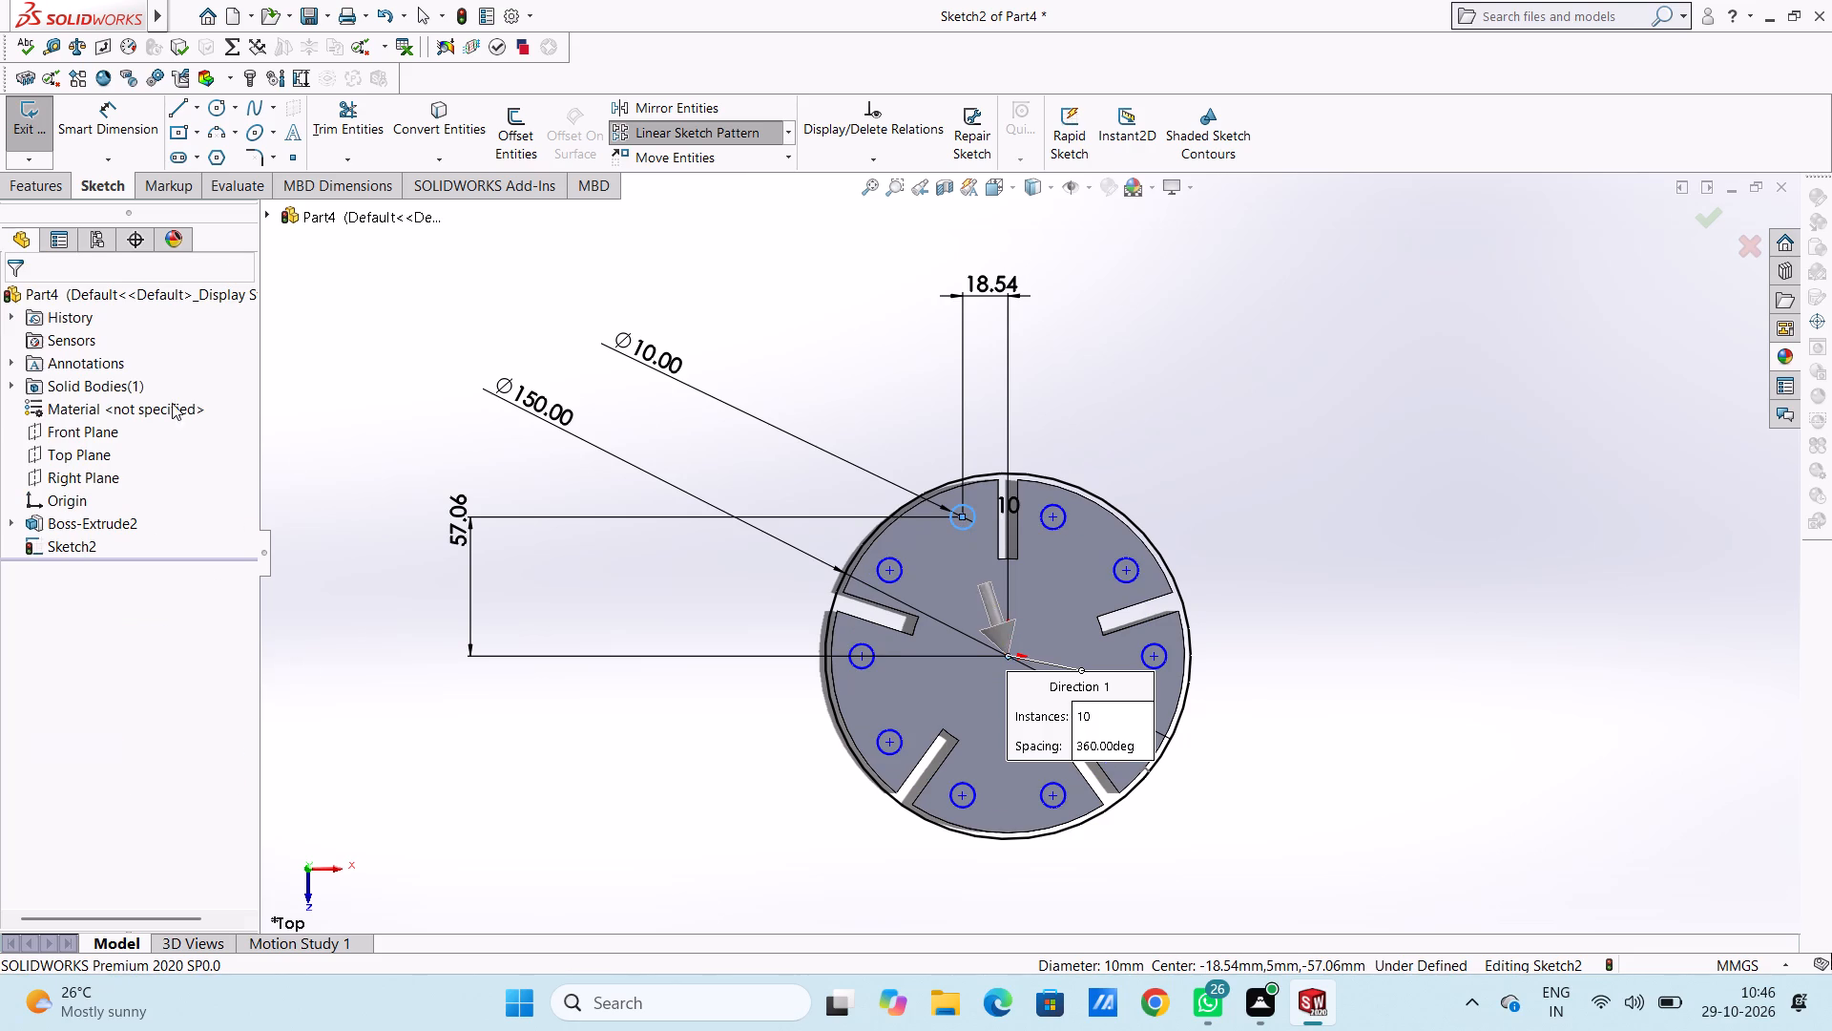
click(415, 461)
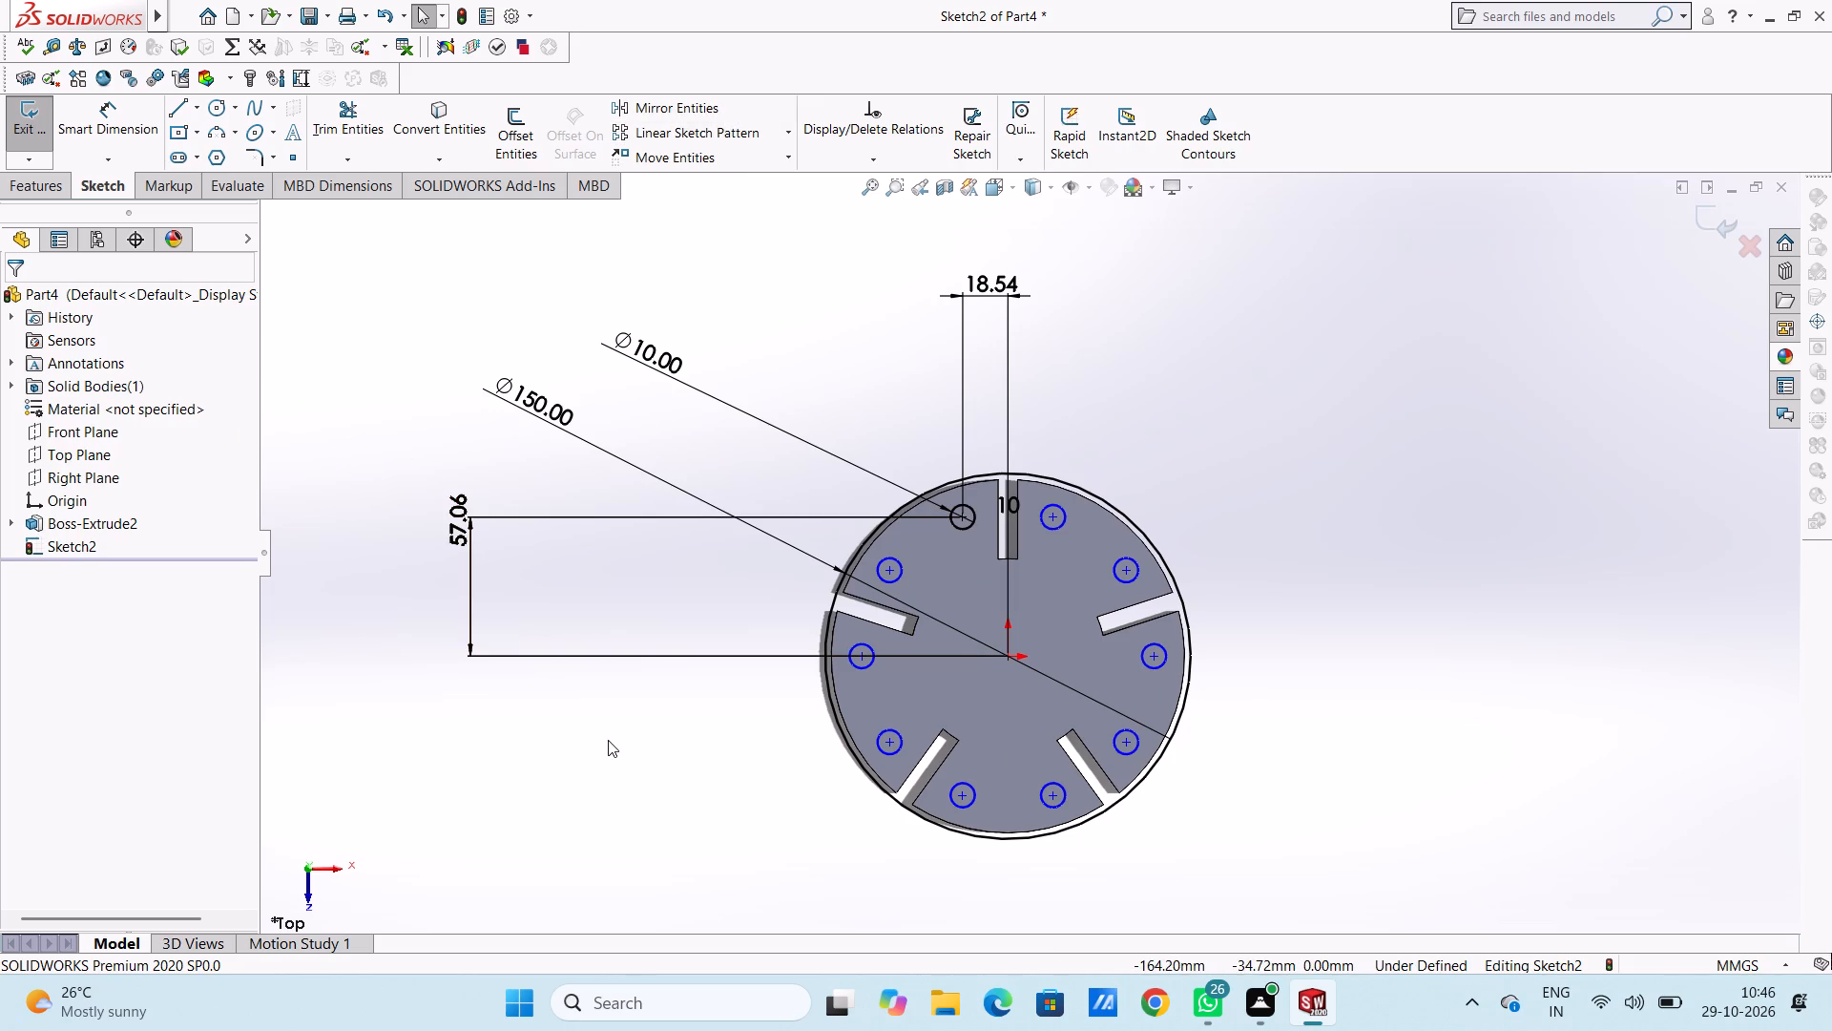
Dimension the horizontal distance from the origin to the patterned circle nearest the original, on the side away from the vertical slot.
middle_drag(600, 654, 617, 633)
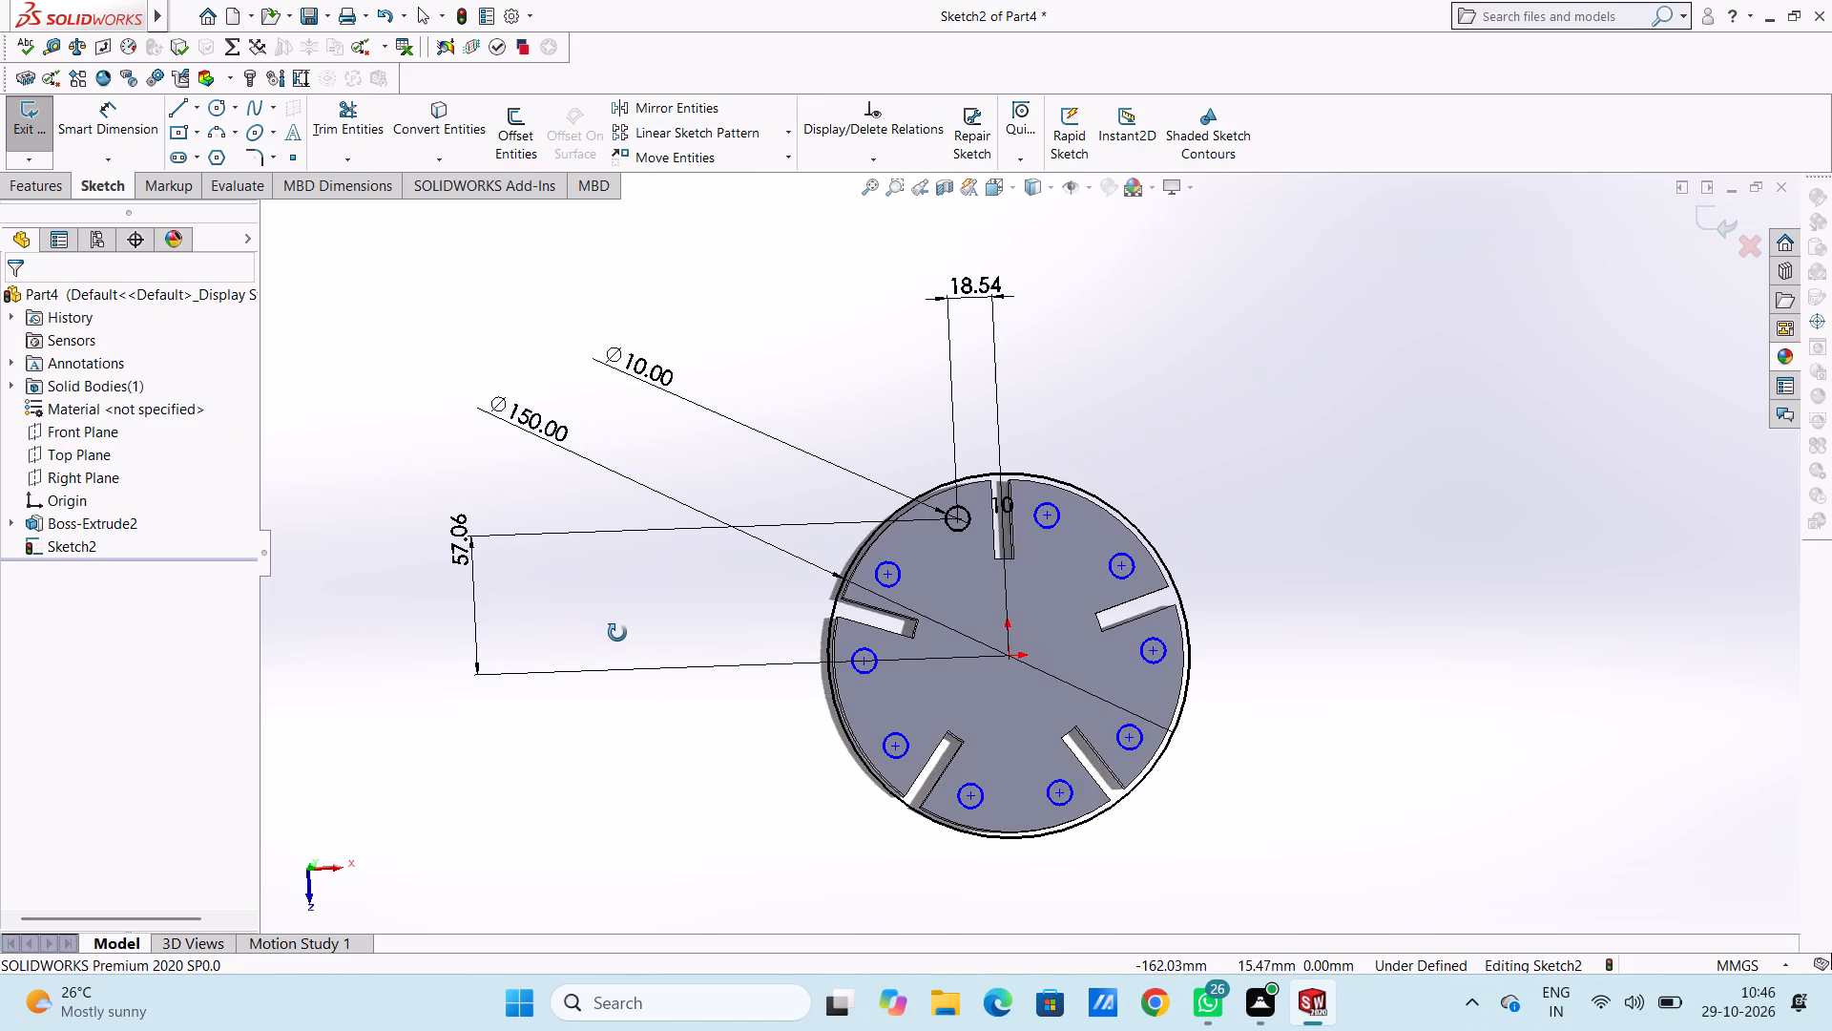
middle_drag(617, 633, 591, 642)
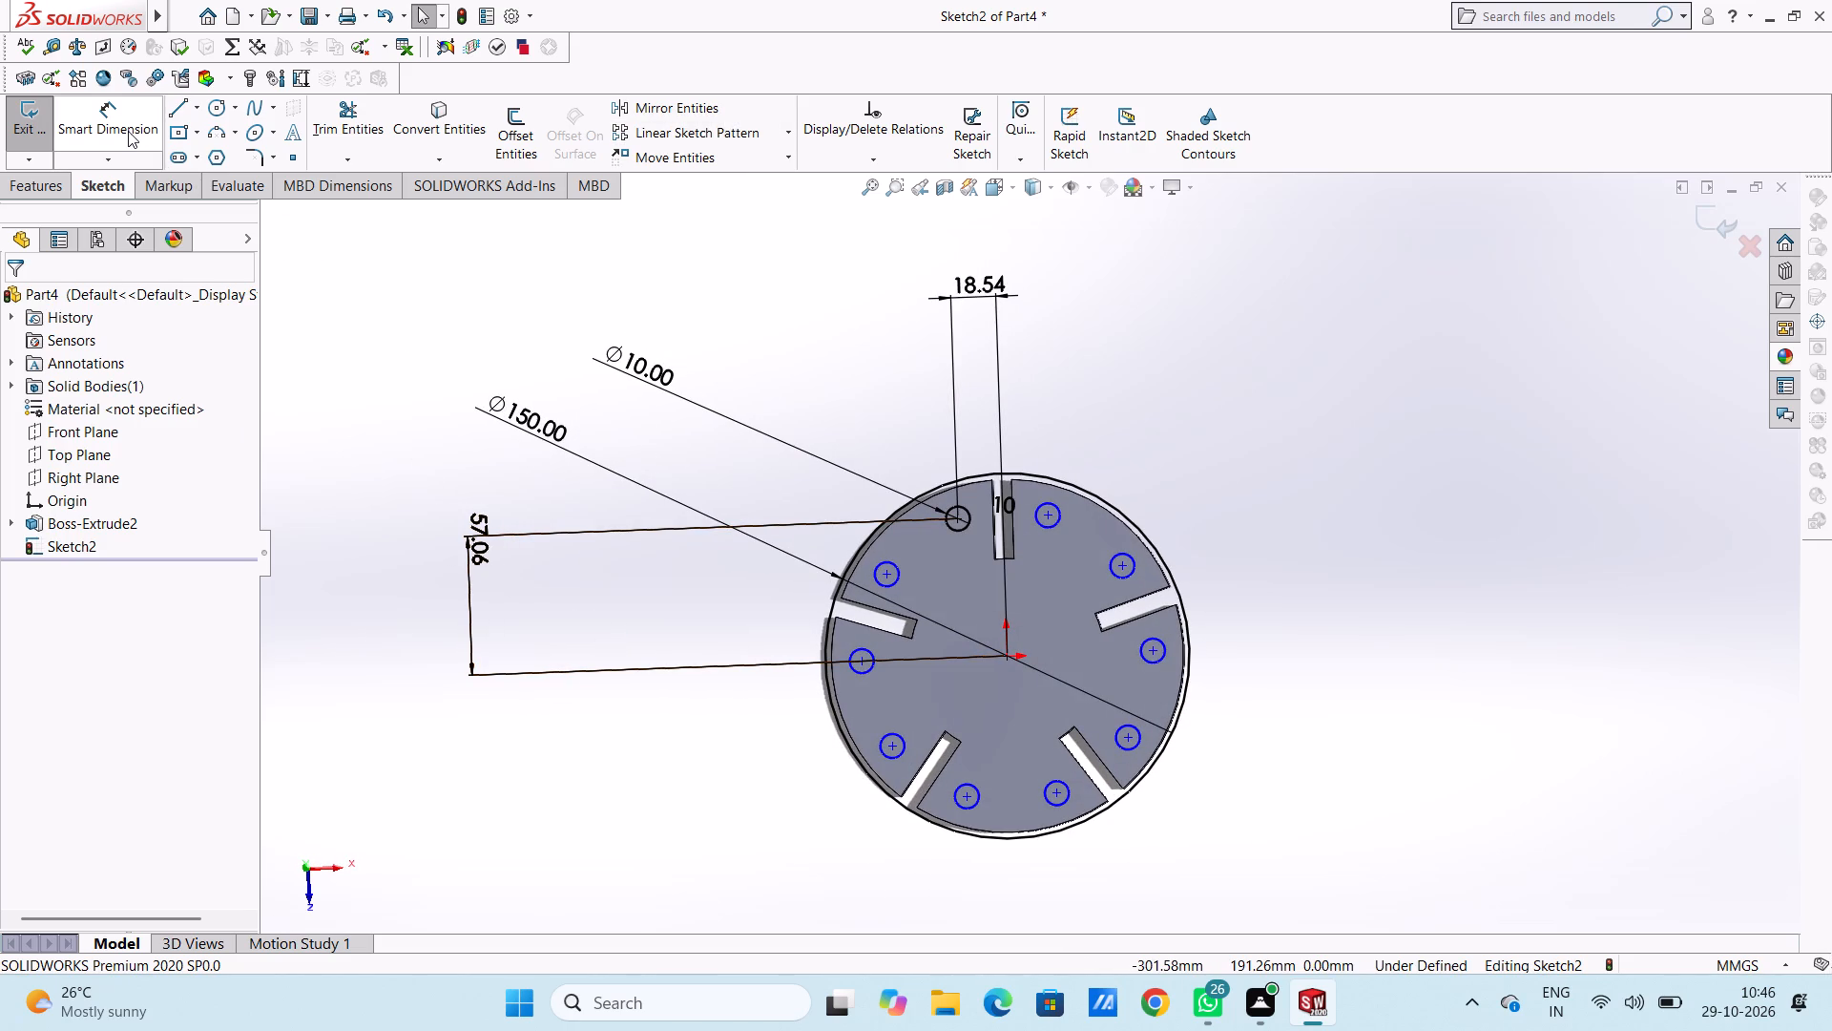
click(125, 130)
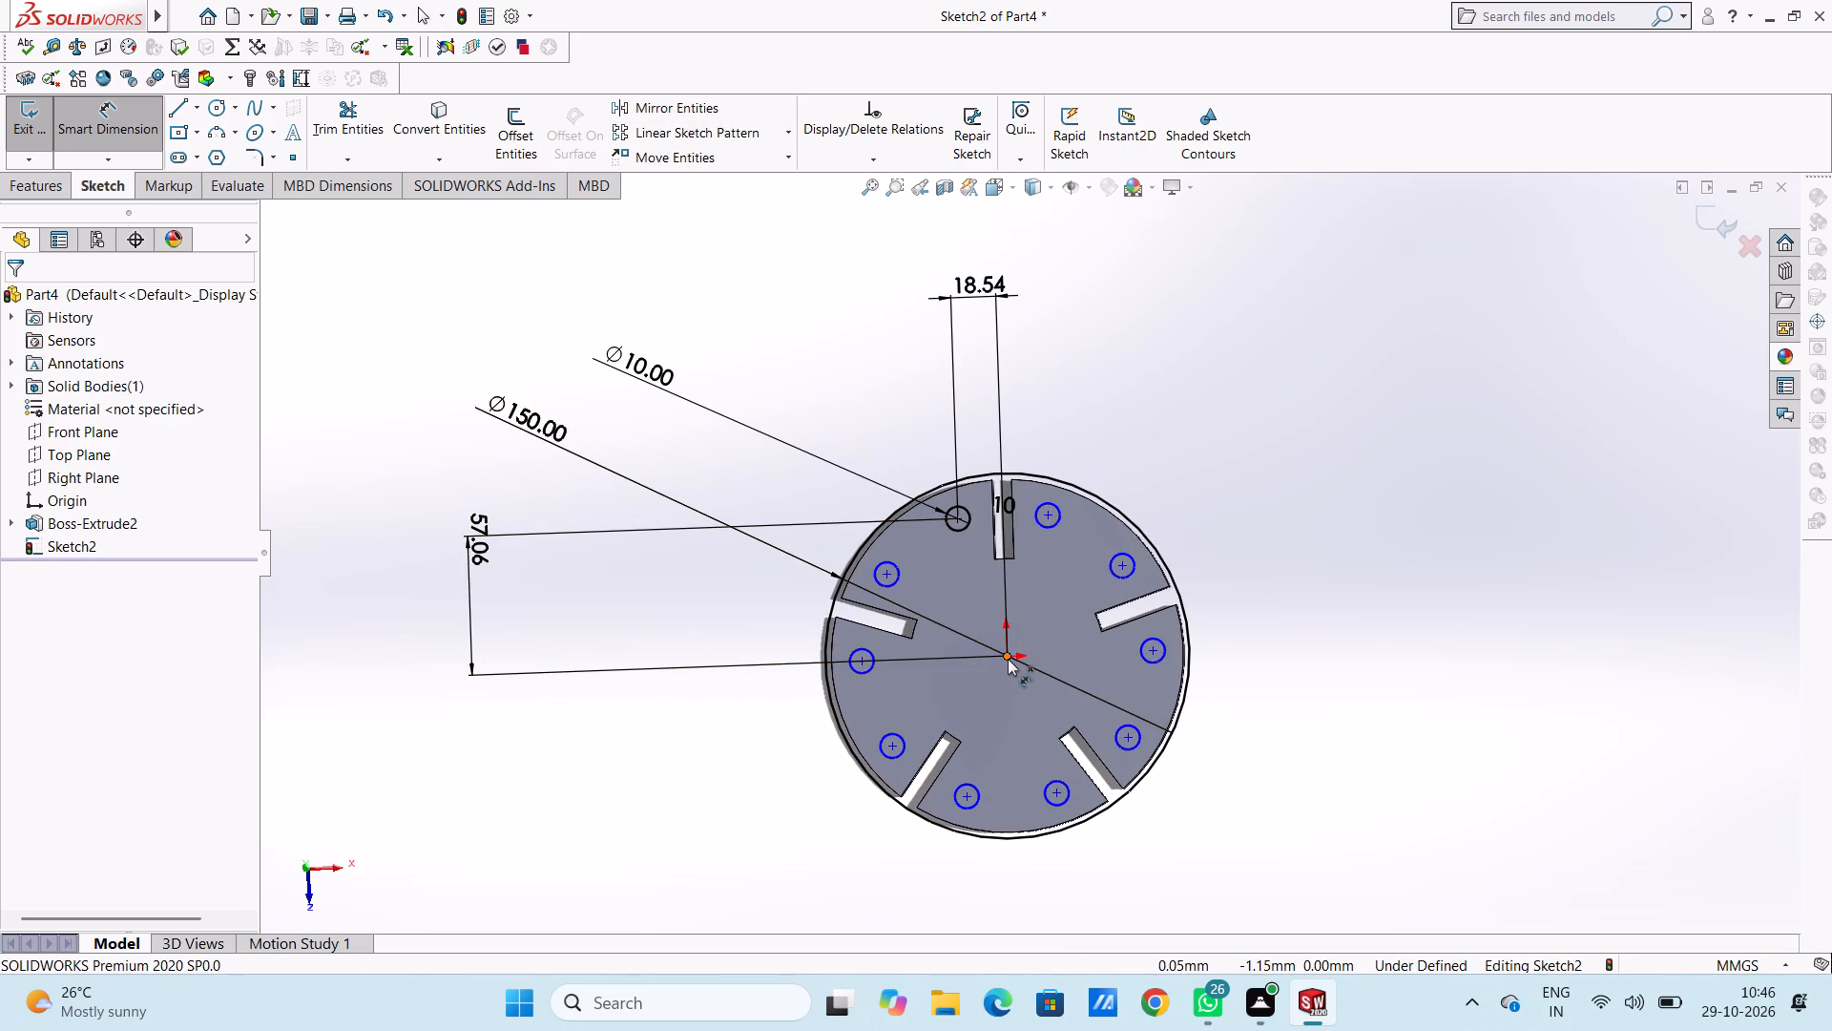
click(1008, 659)
click(885, 576)
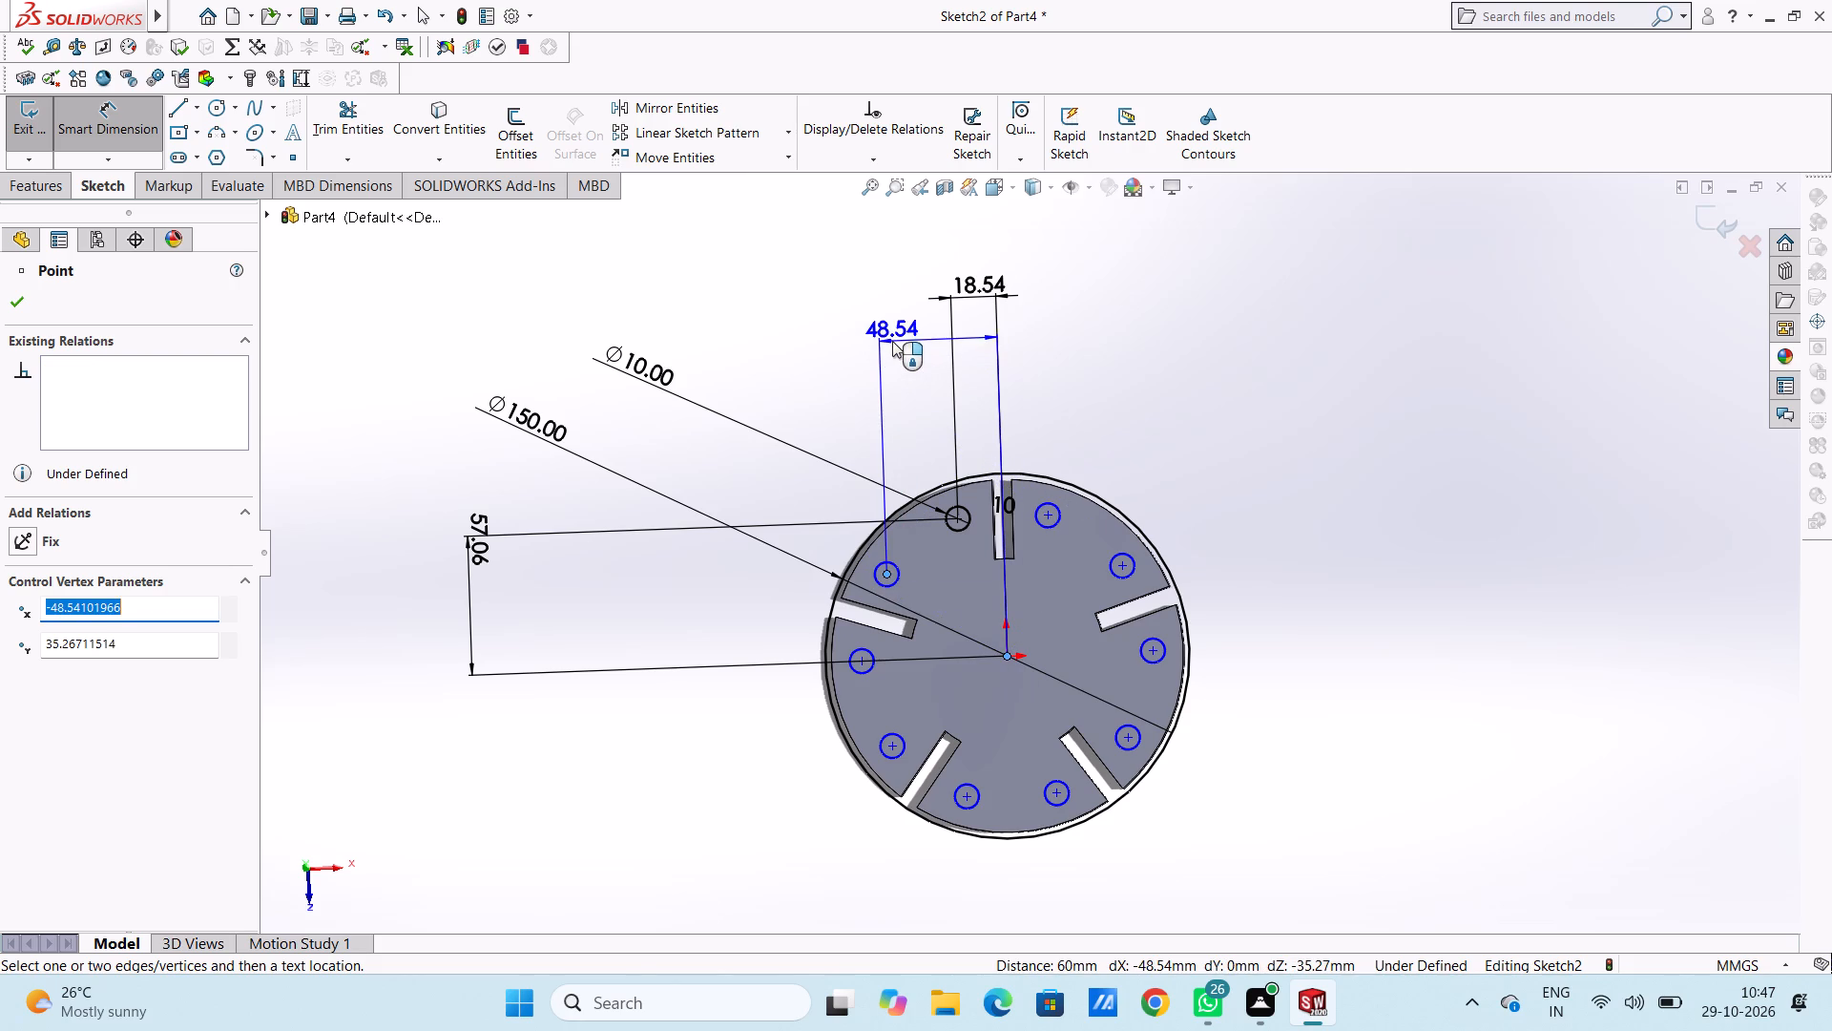
click(892, 329)
double_click(807, 305)
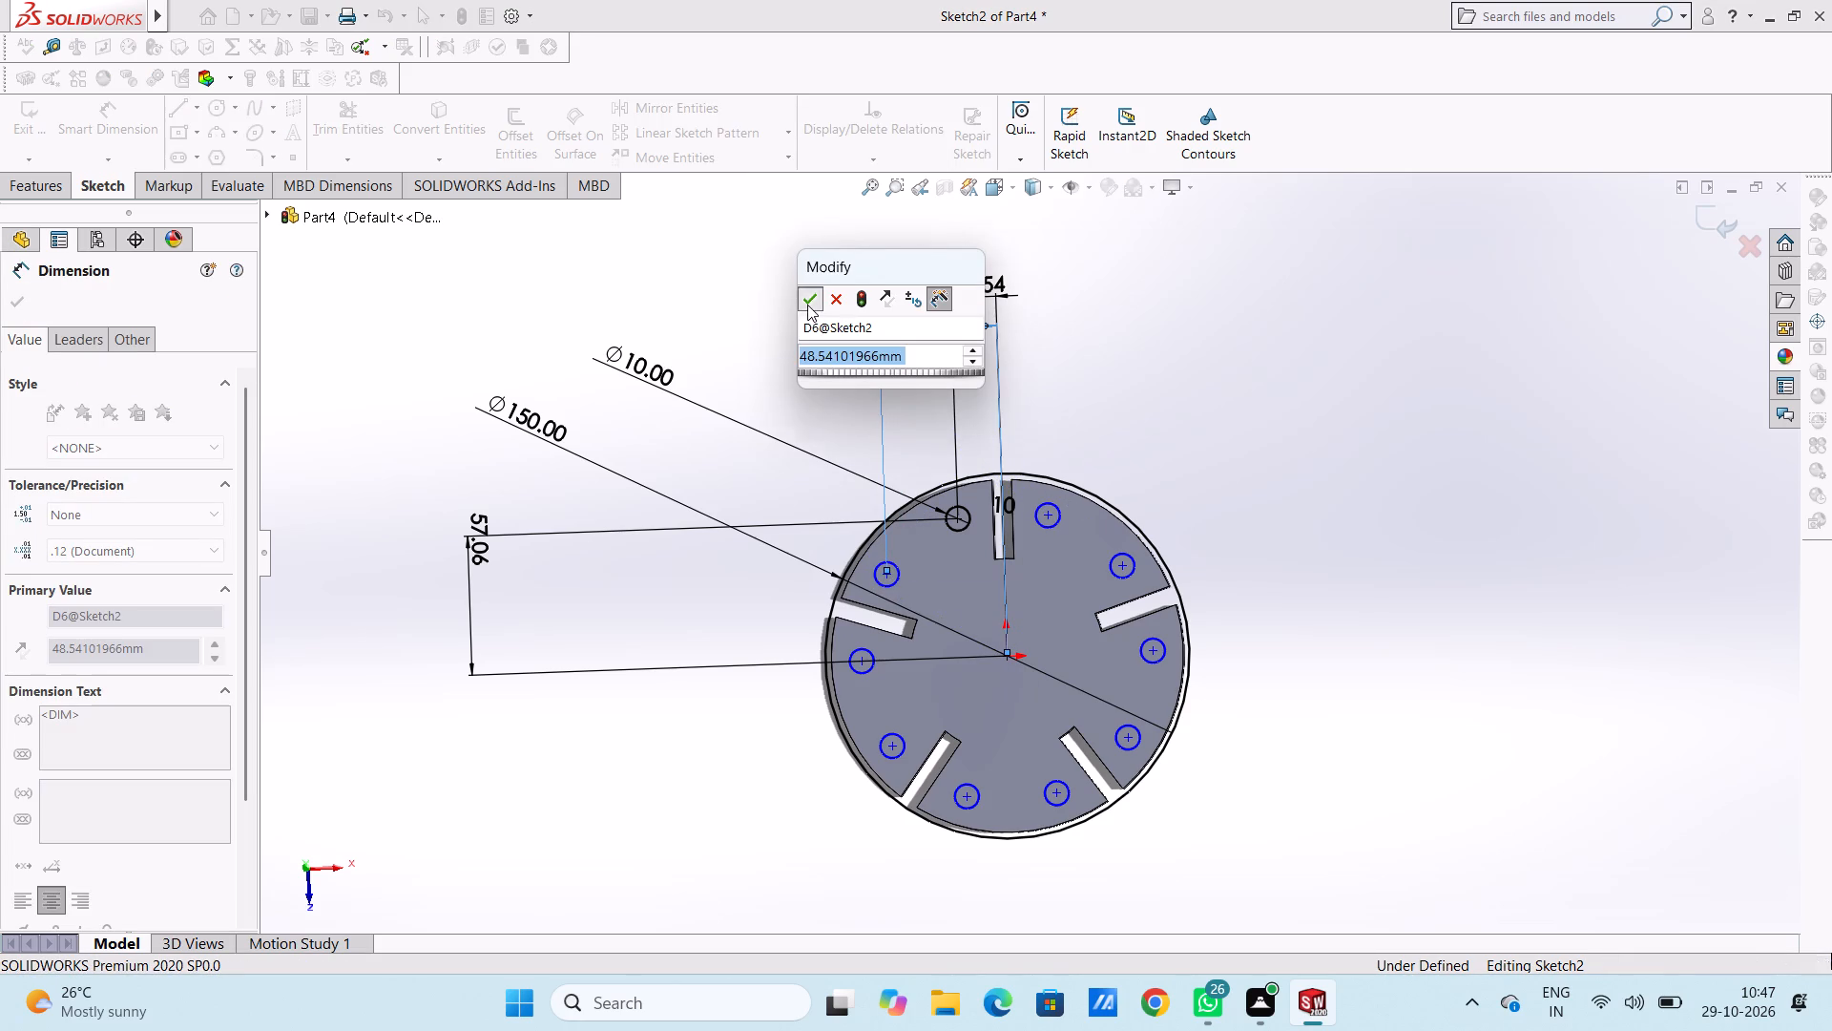
Dimension the vertical distance from the origin to the centre of that same patterned circle.
click(1003, 658)
click(882, 576)
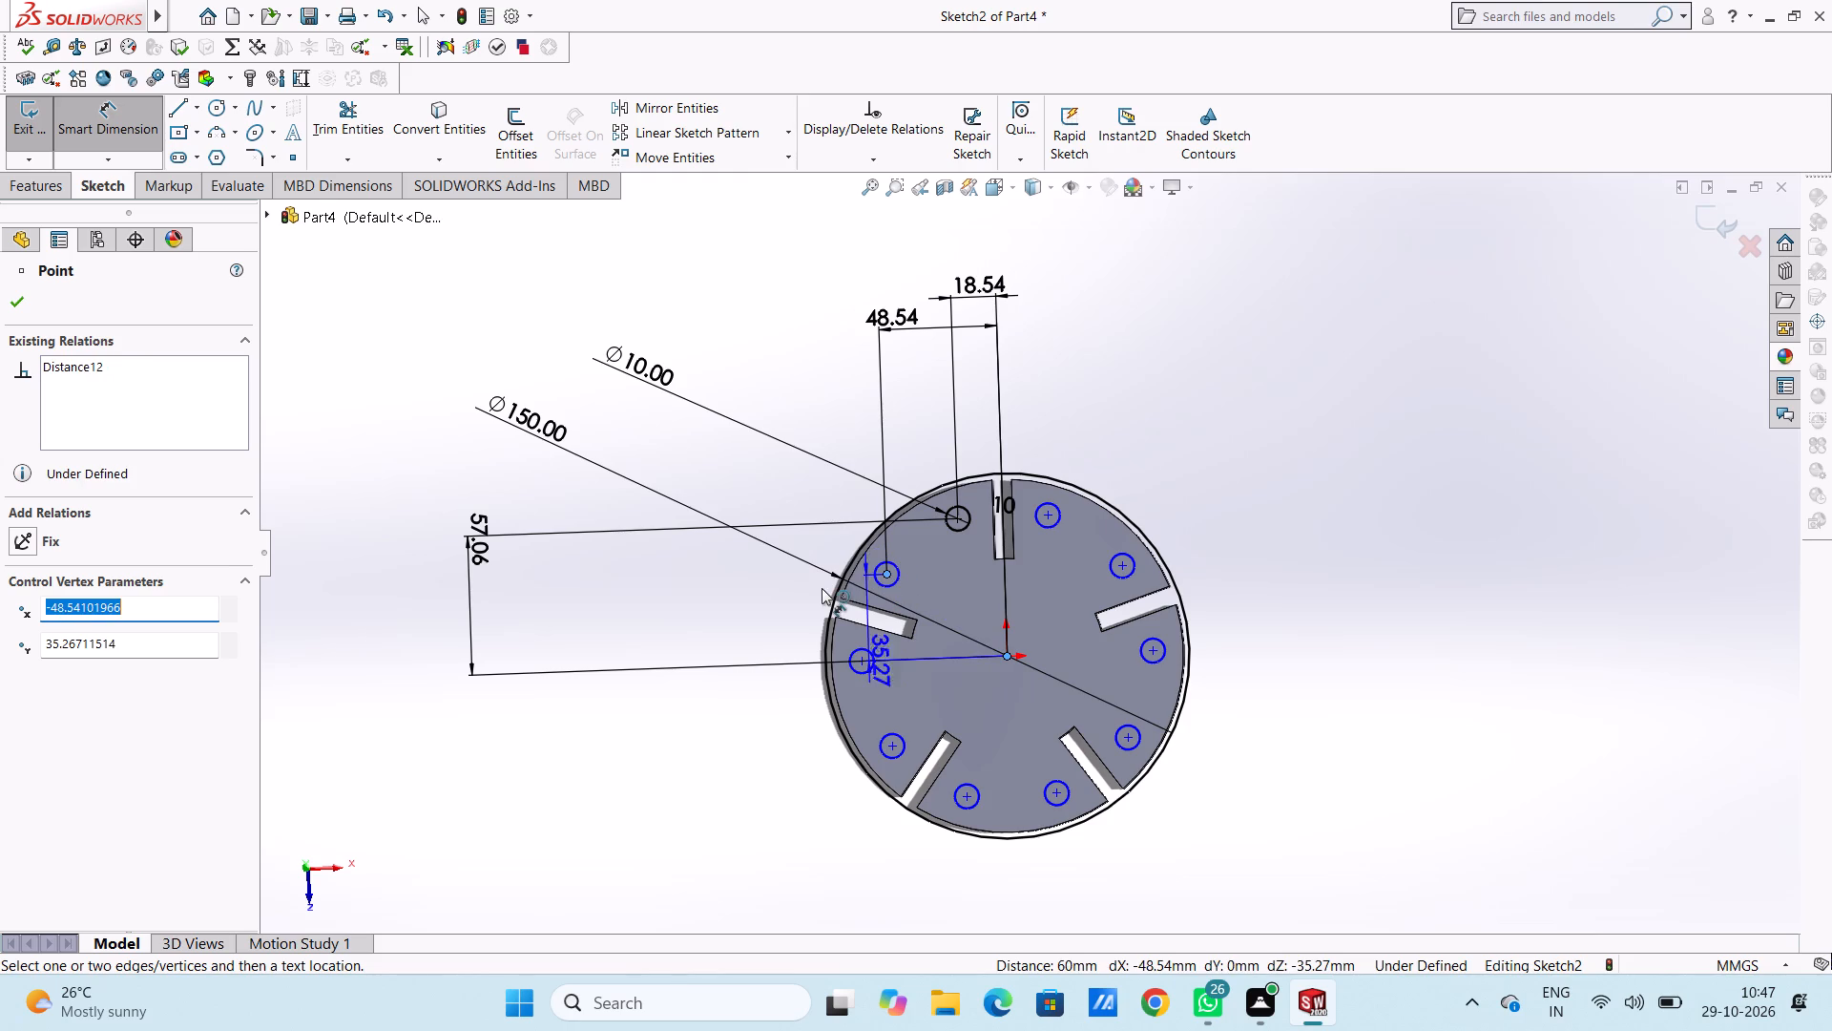
click(626, 606)
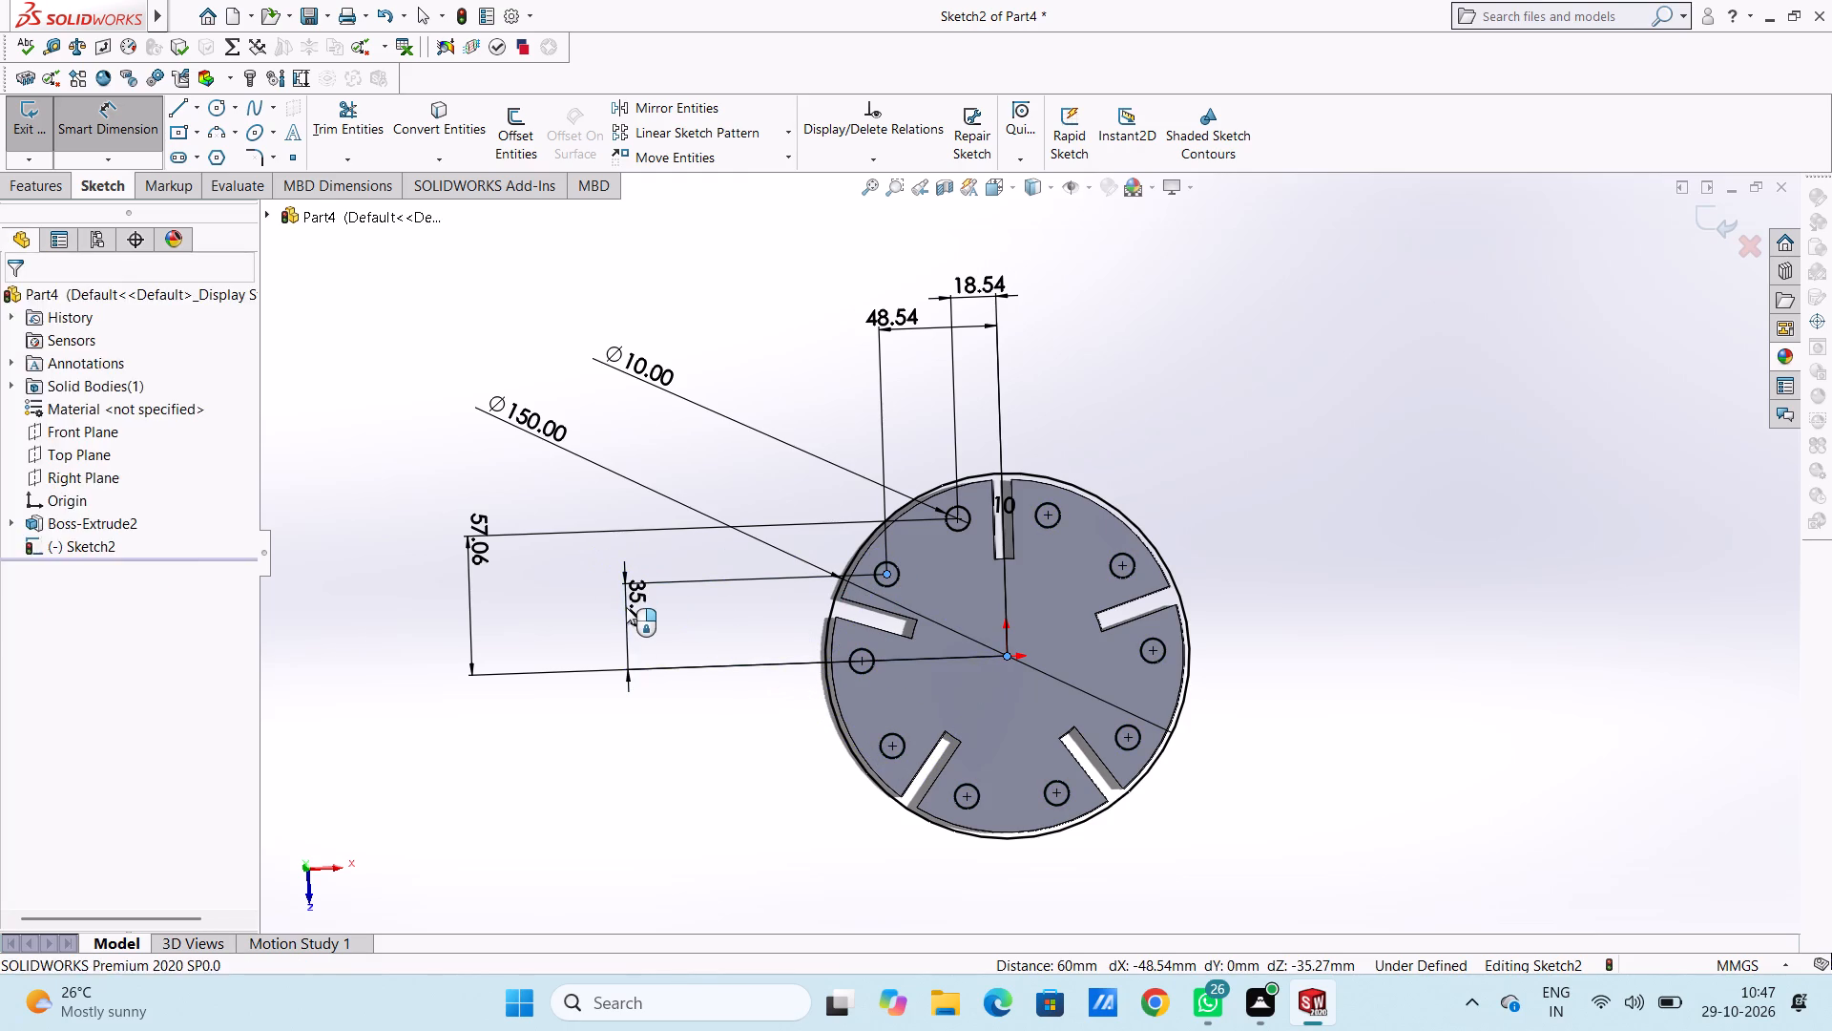
click(541, 576)
click(583, 503)
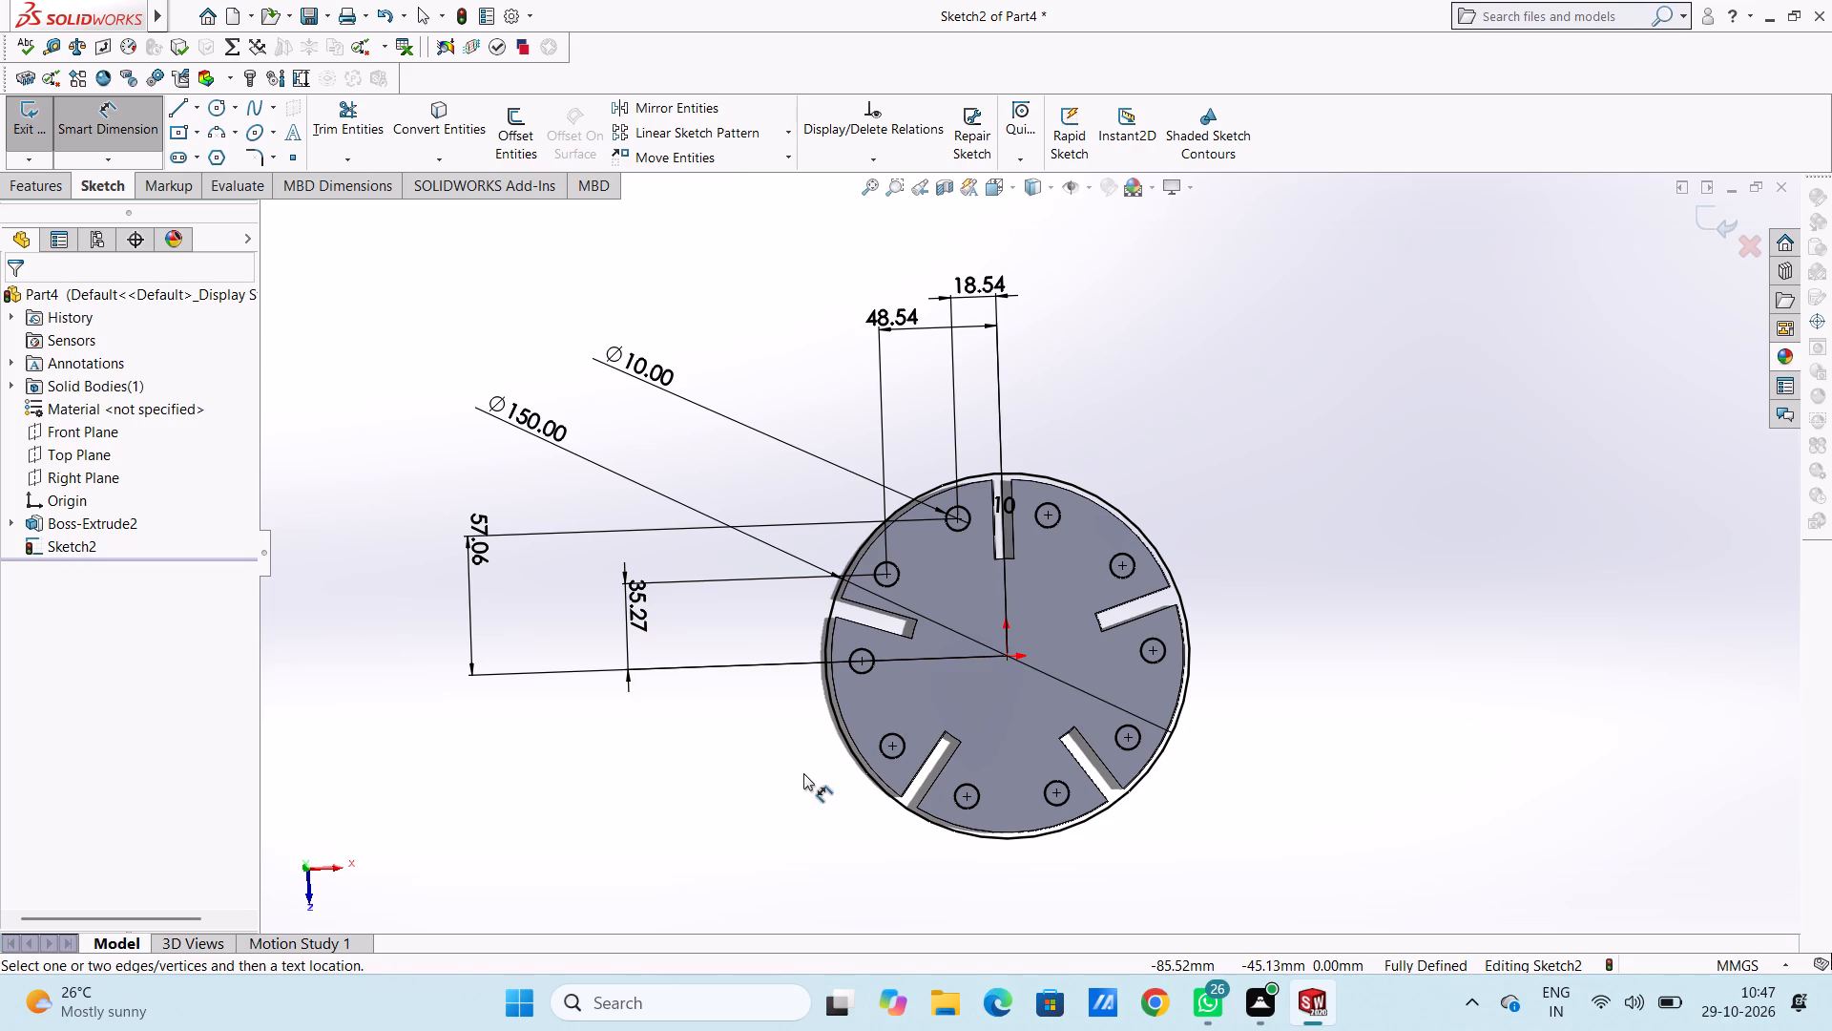
drag(123, 127, 133, 137)
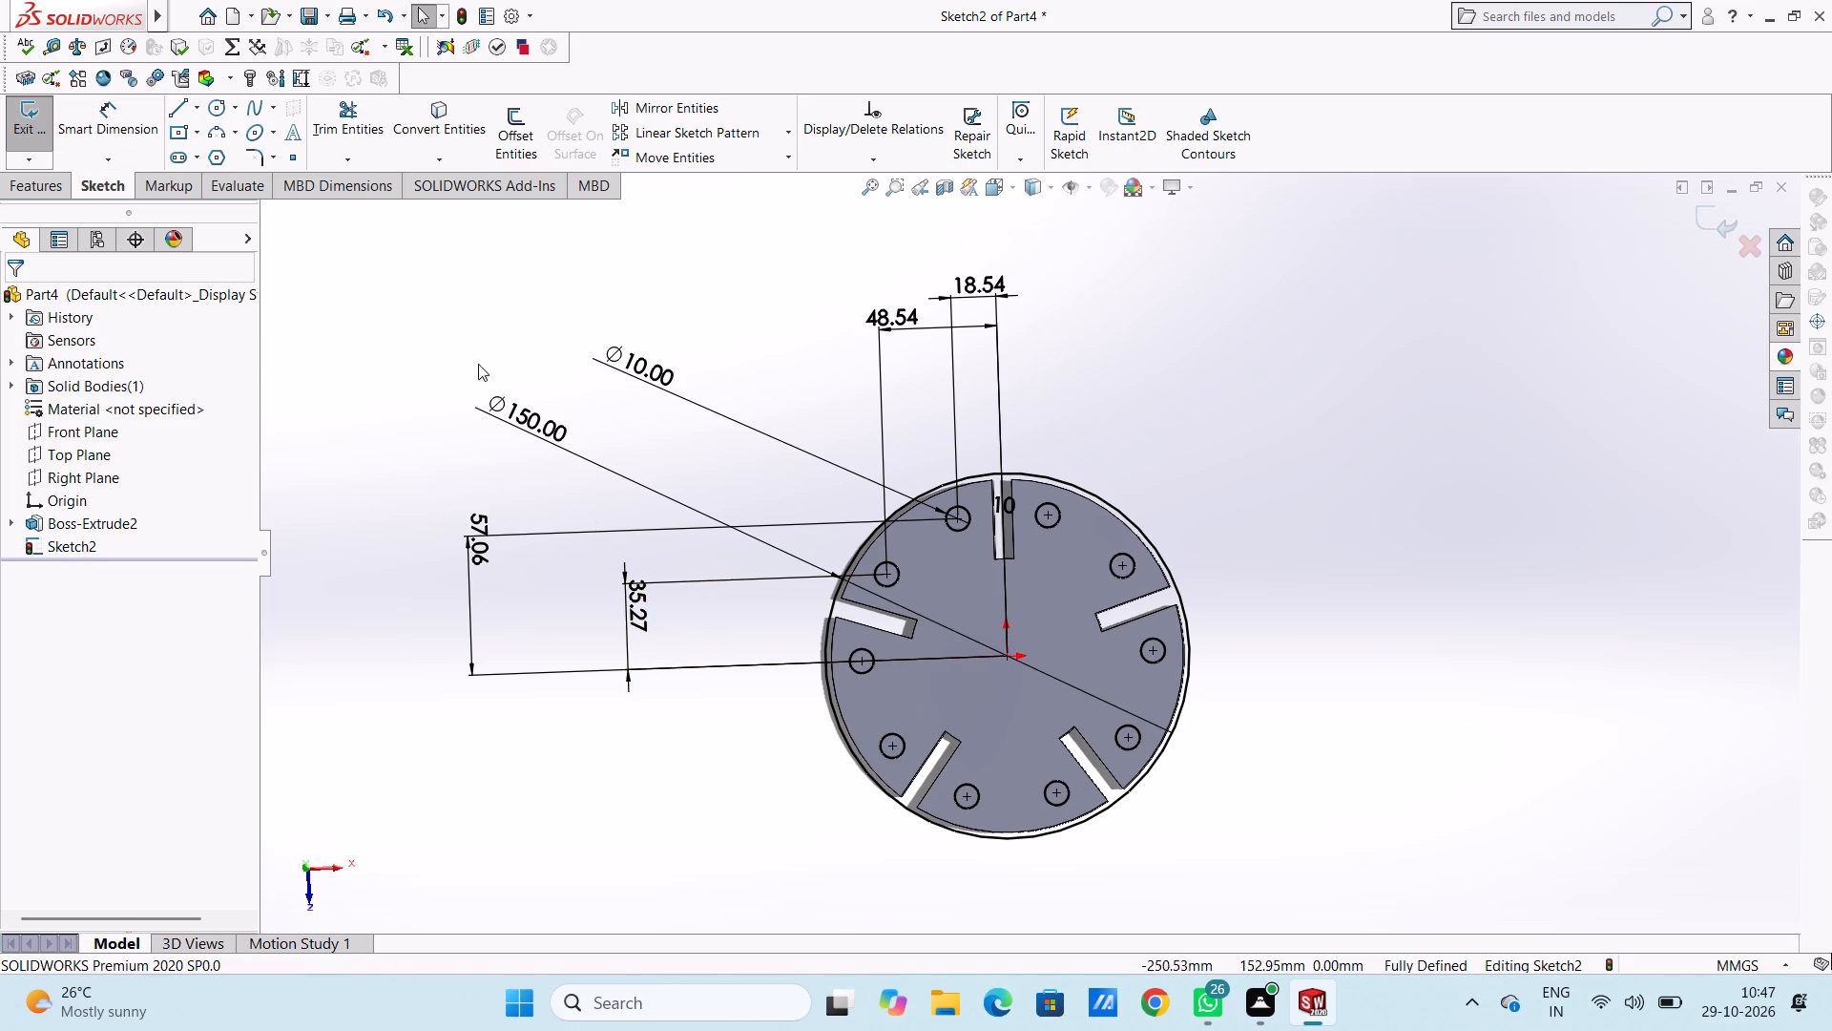
Extrude the 150 mm circle with its ten holes as a blind boss 15 mm deep, merged with the slotted disc.
middle_drag(766, 685, 807, 393)
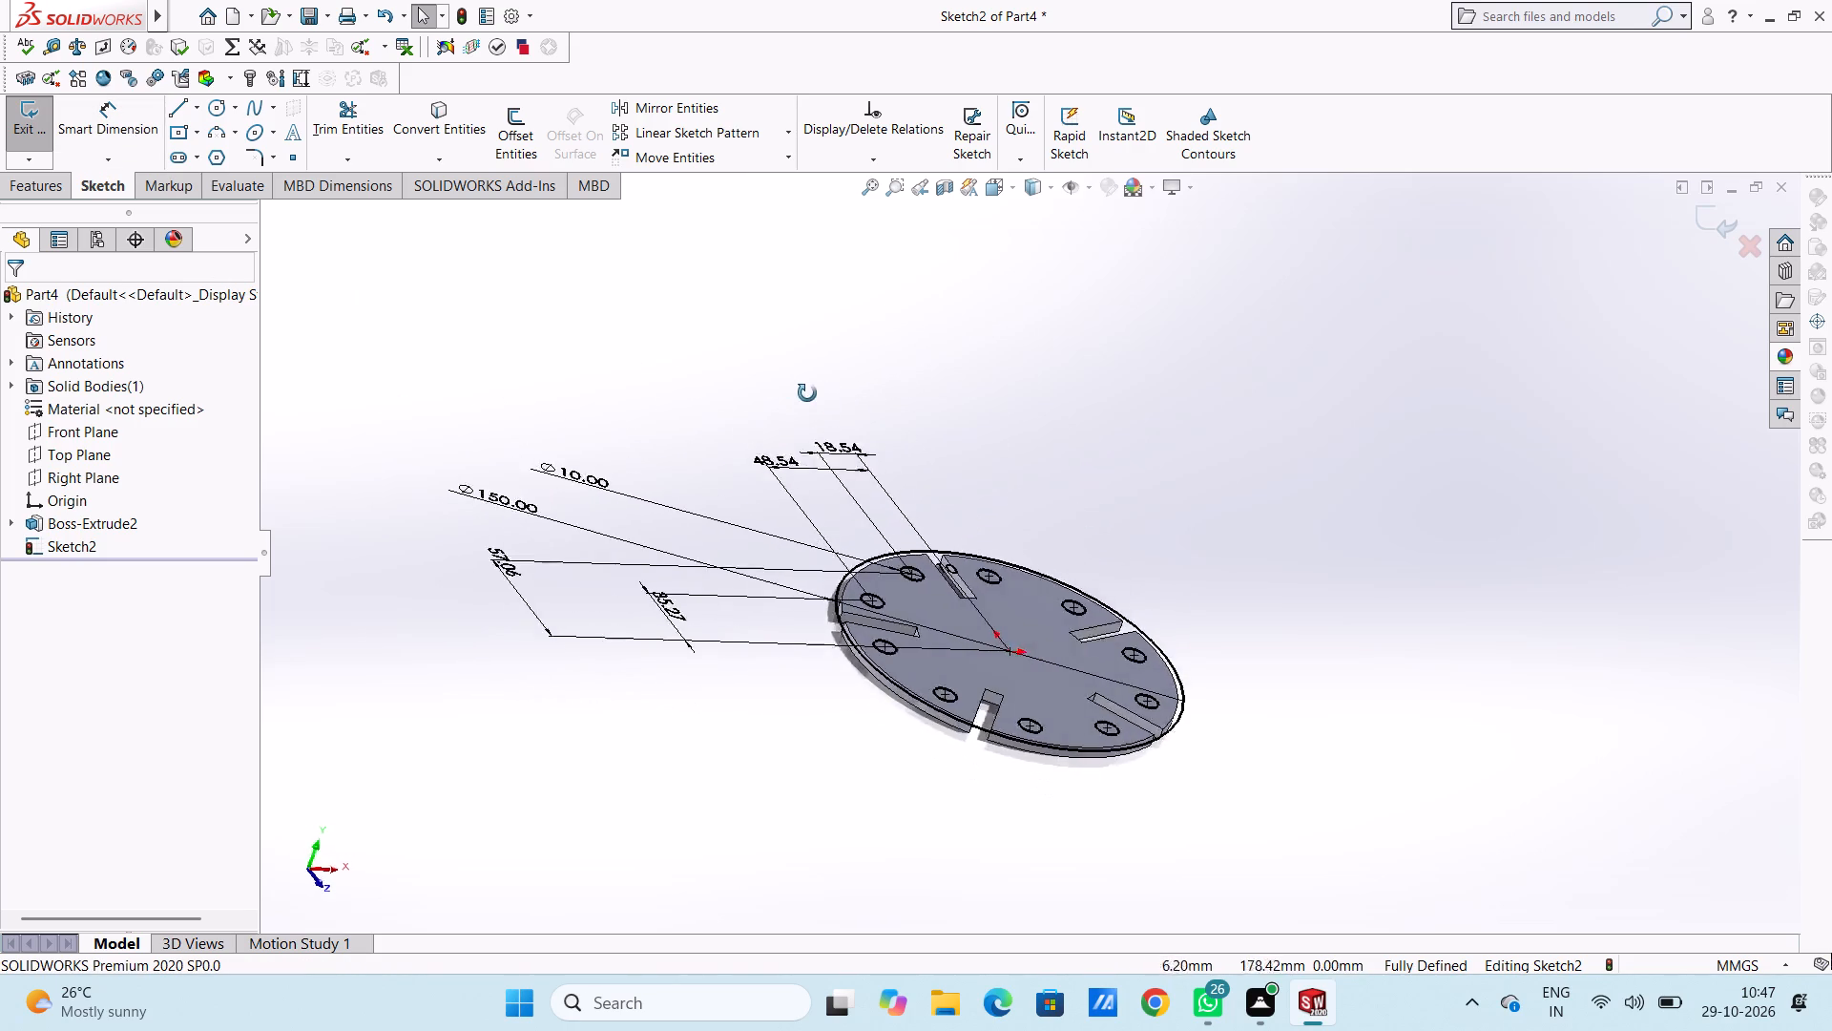
middle_drag(807, 393, 770, 467)
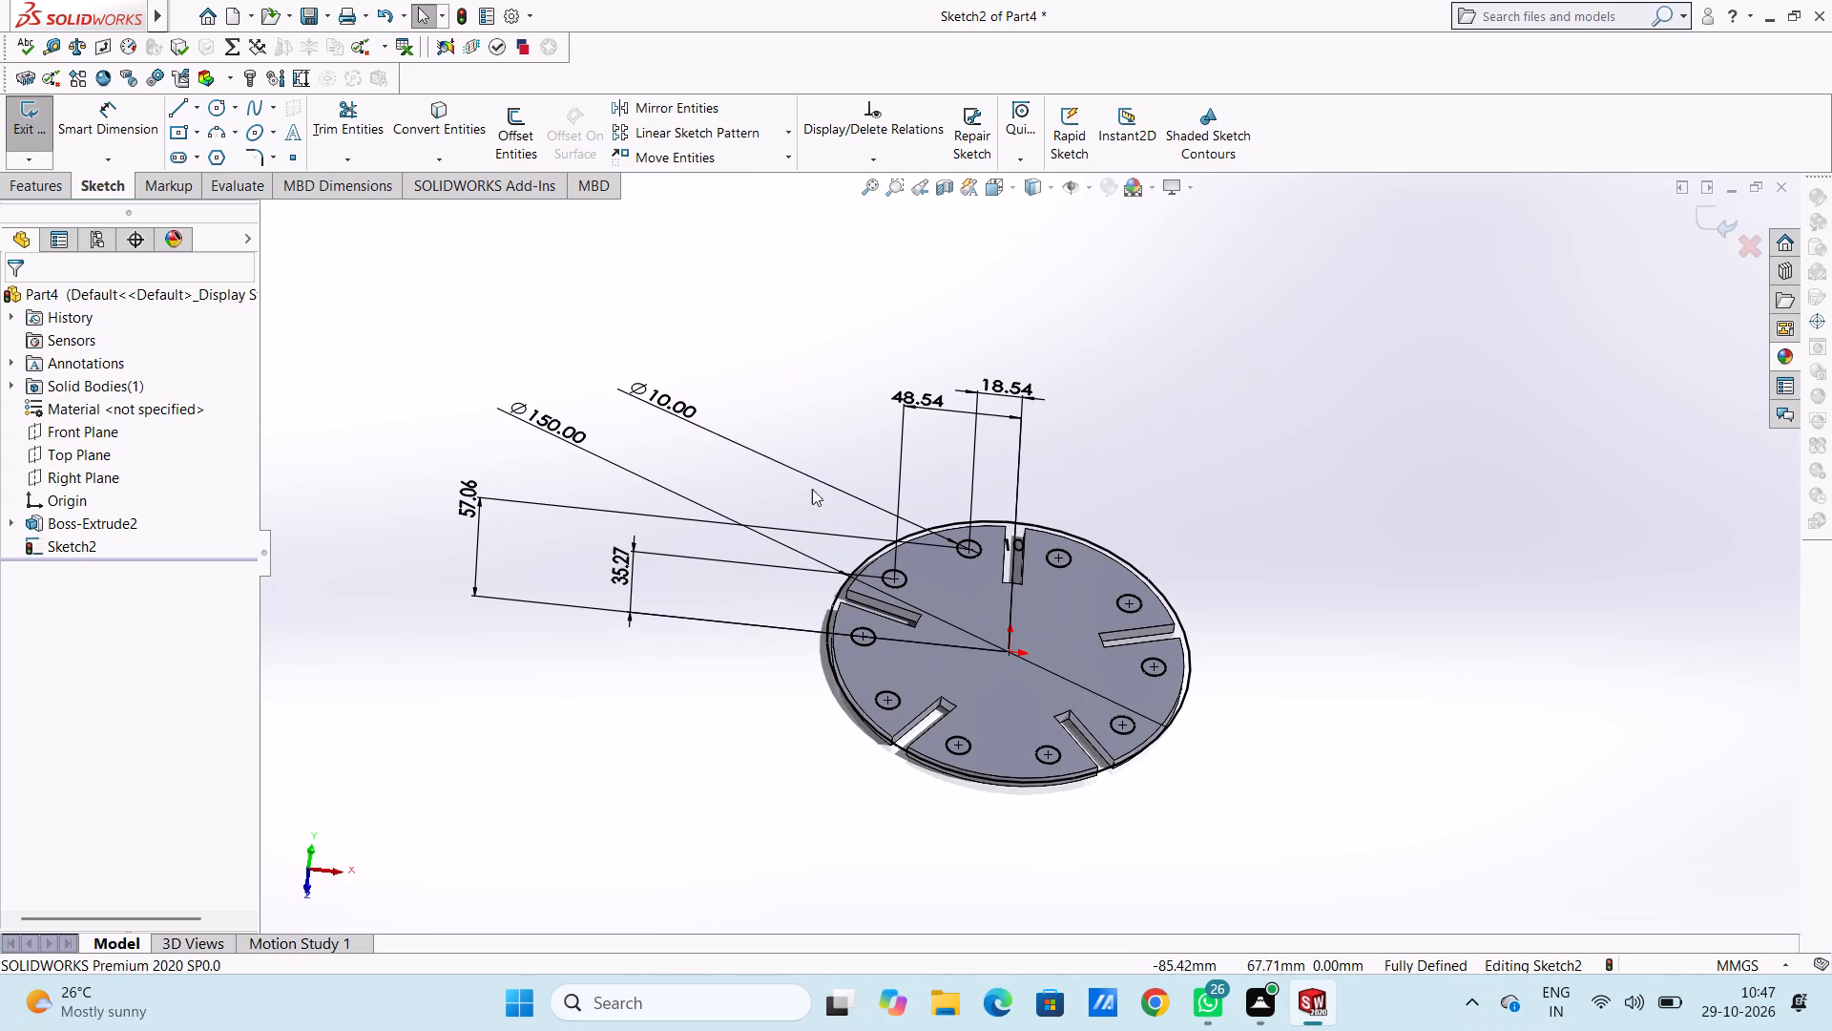
click(15, 186)
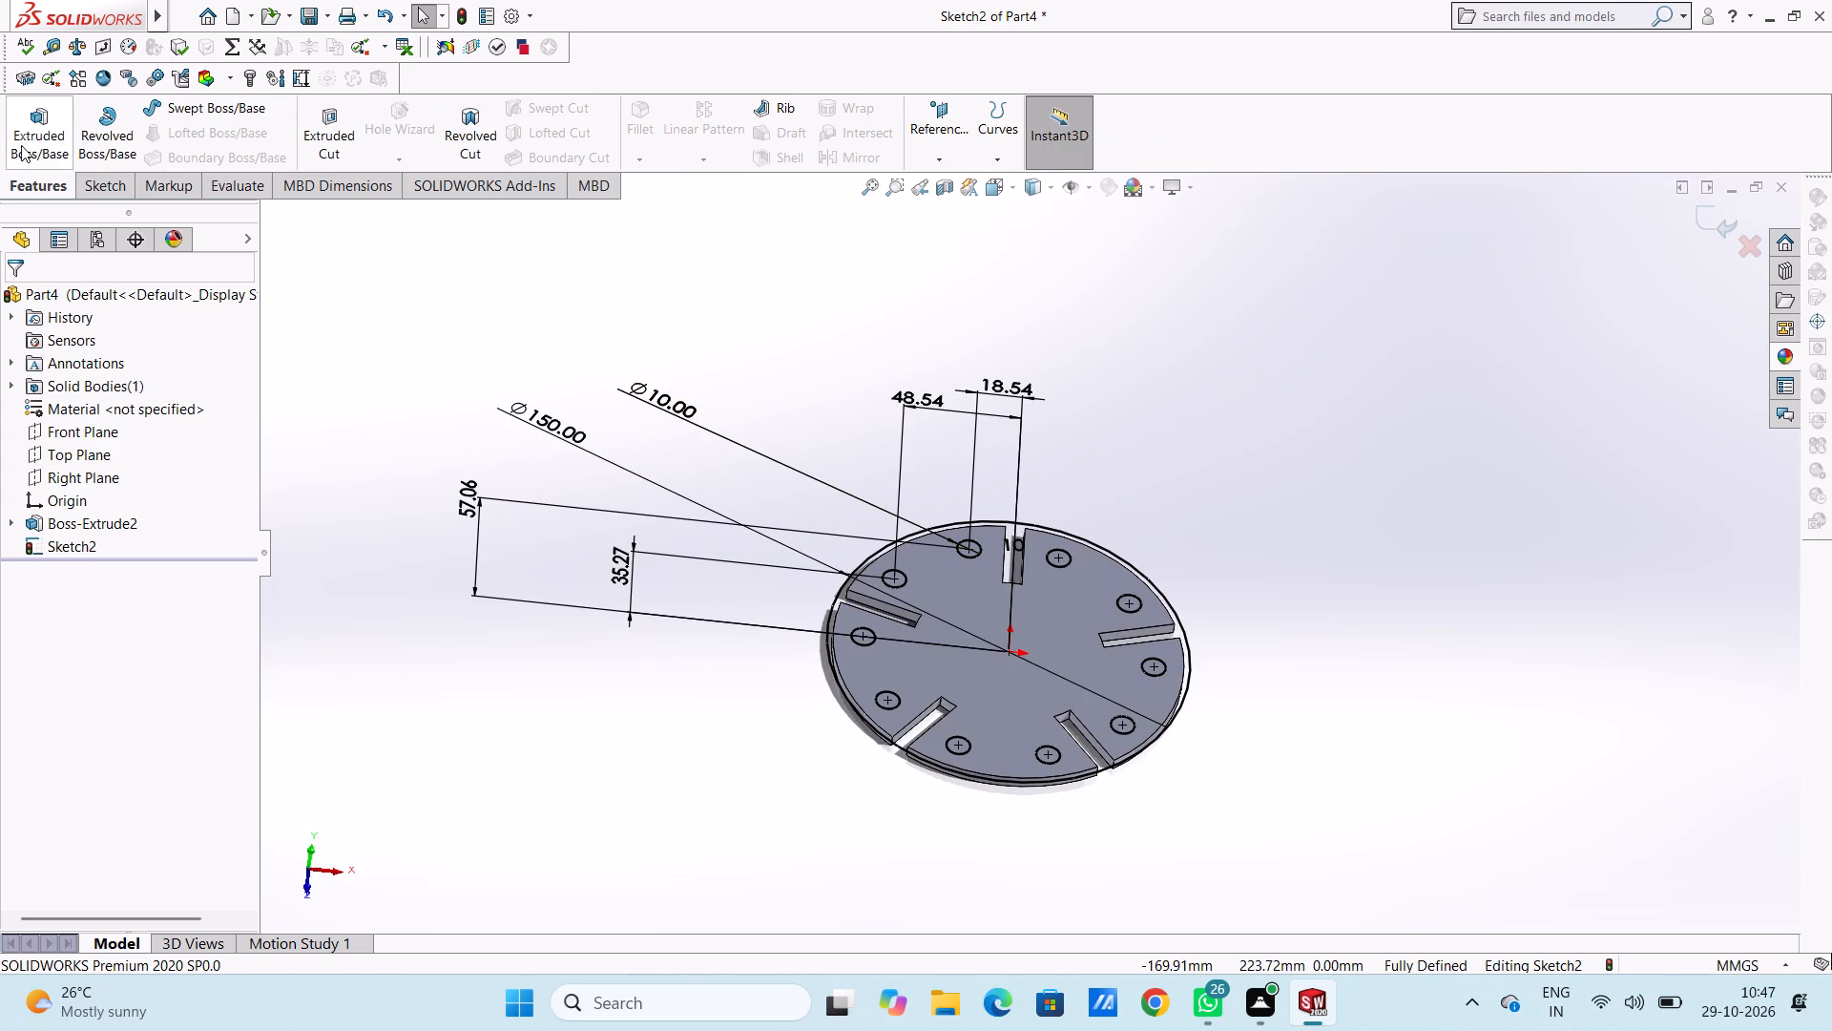
click(22, 142)
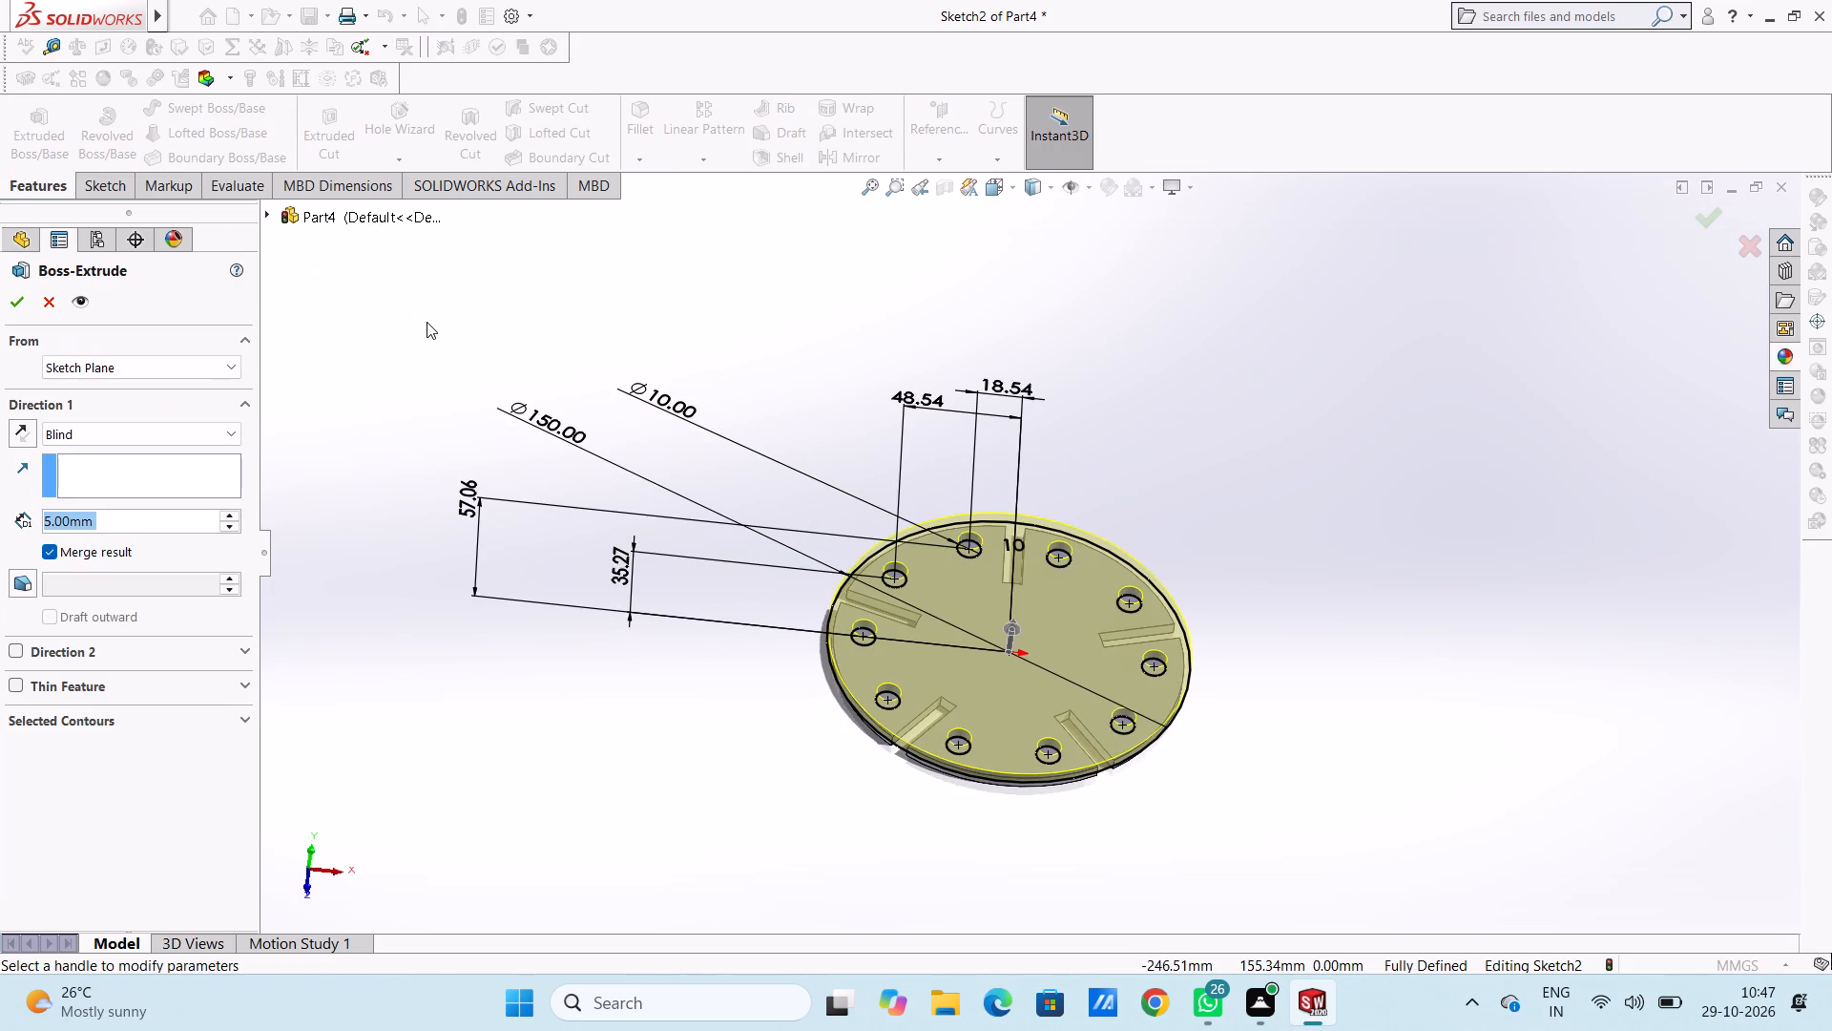
text(15)
key(Return)
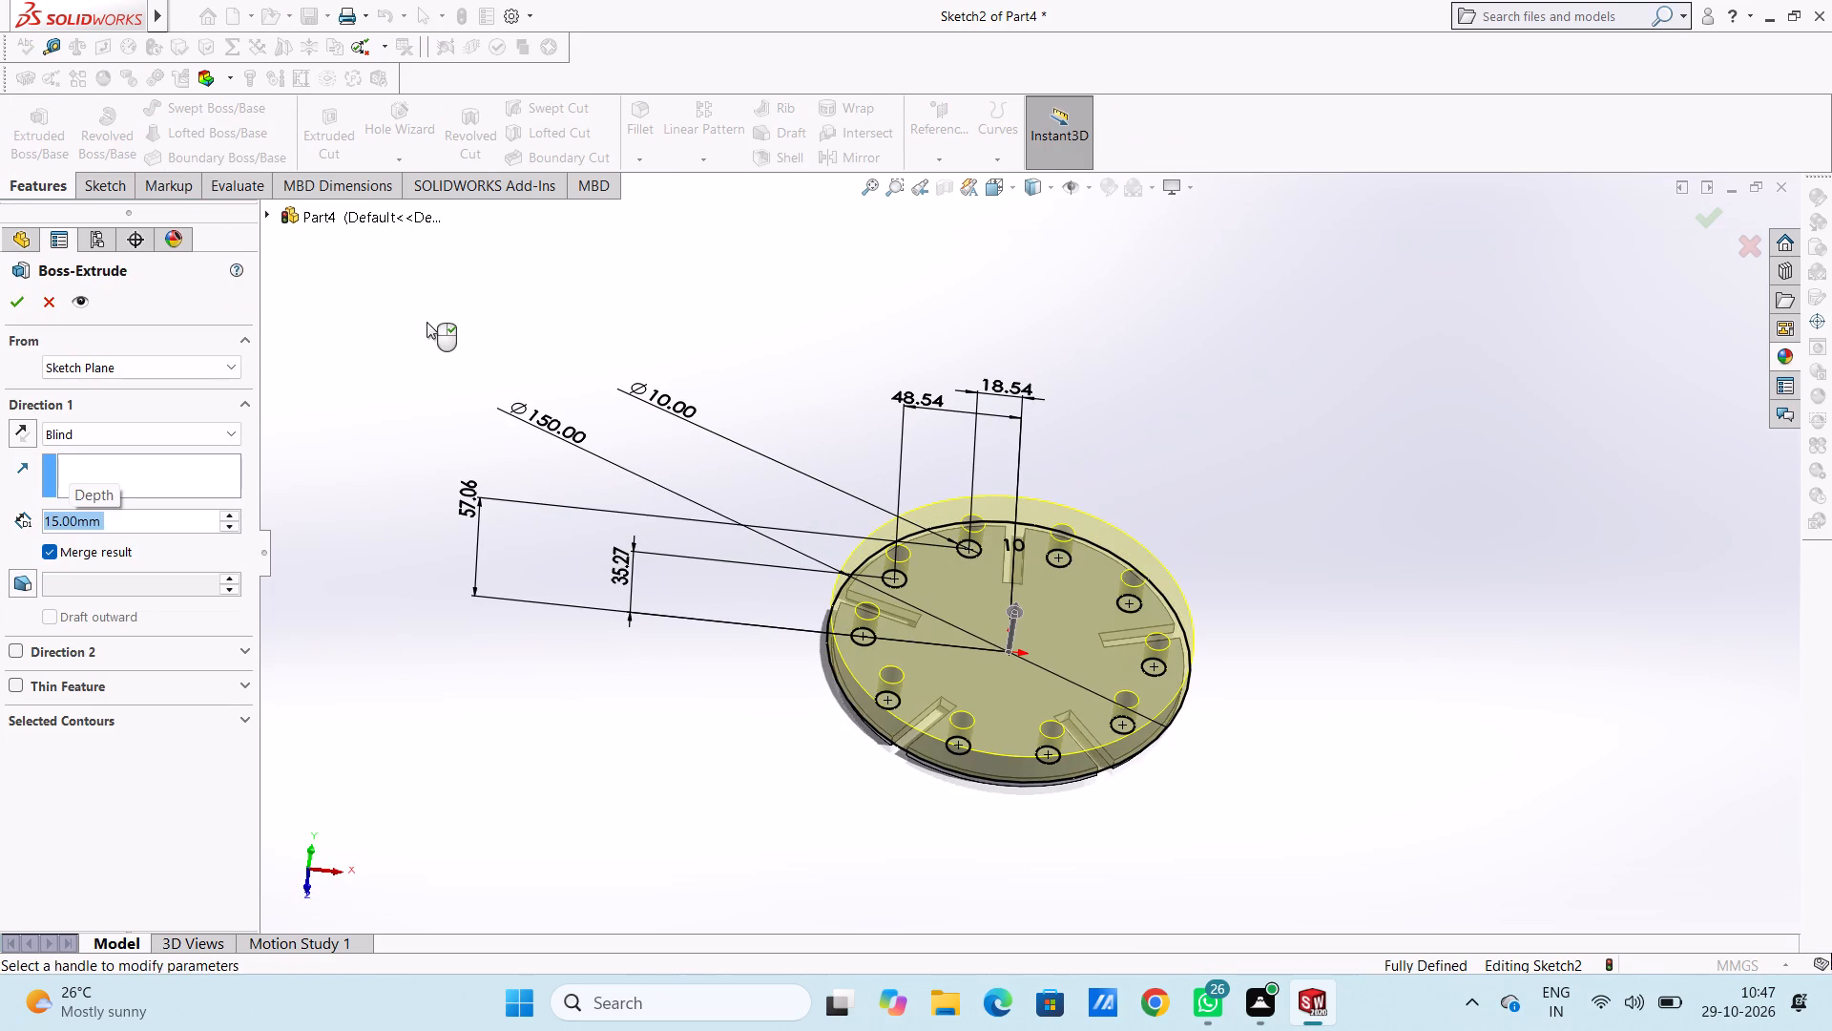
click(16, 305)
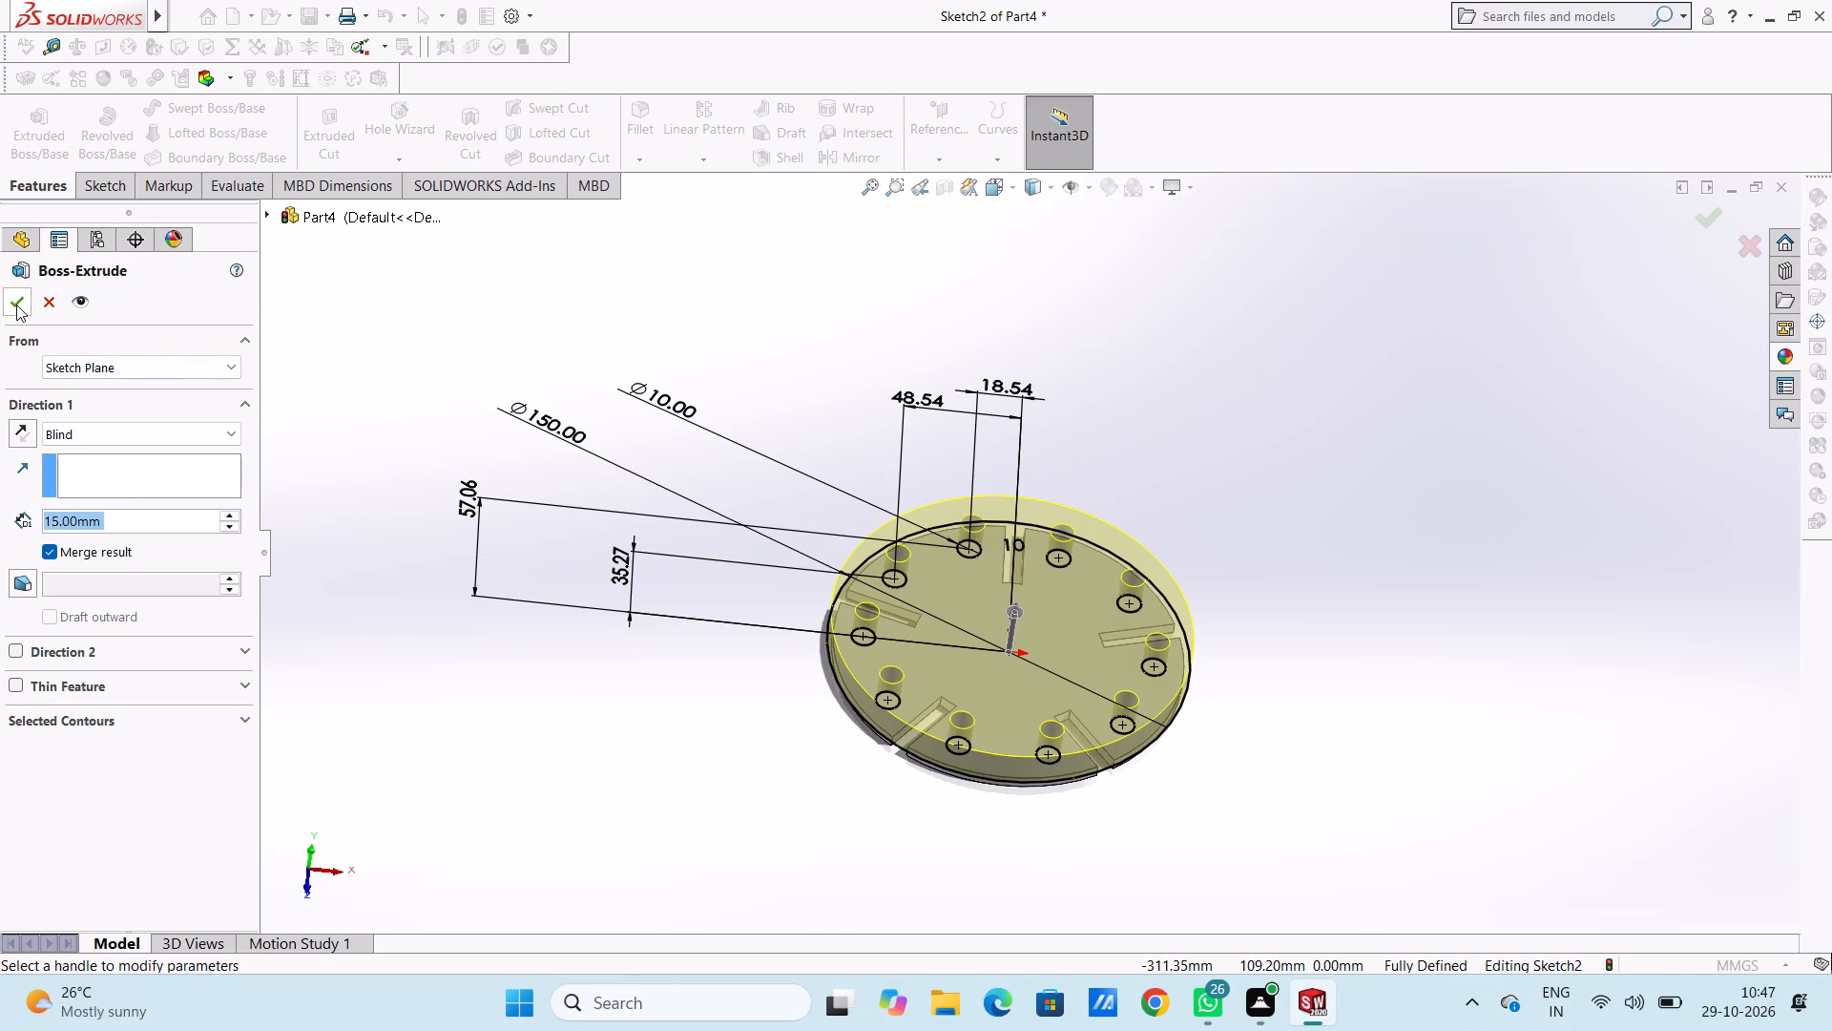
click(484, 367)
middle_drag(675, 476, 680, 418)
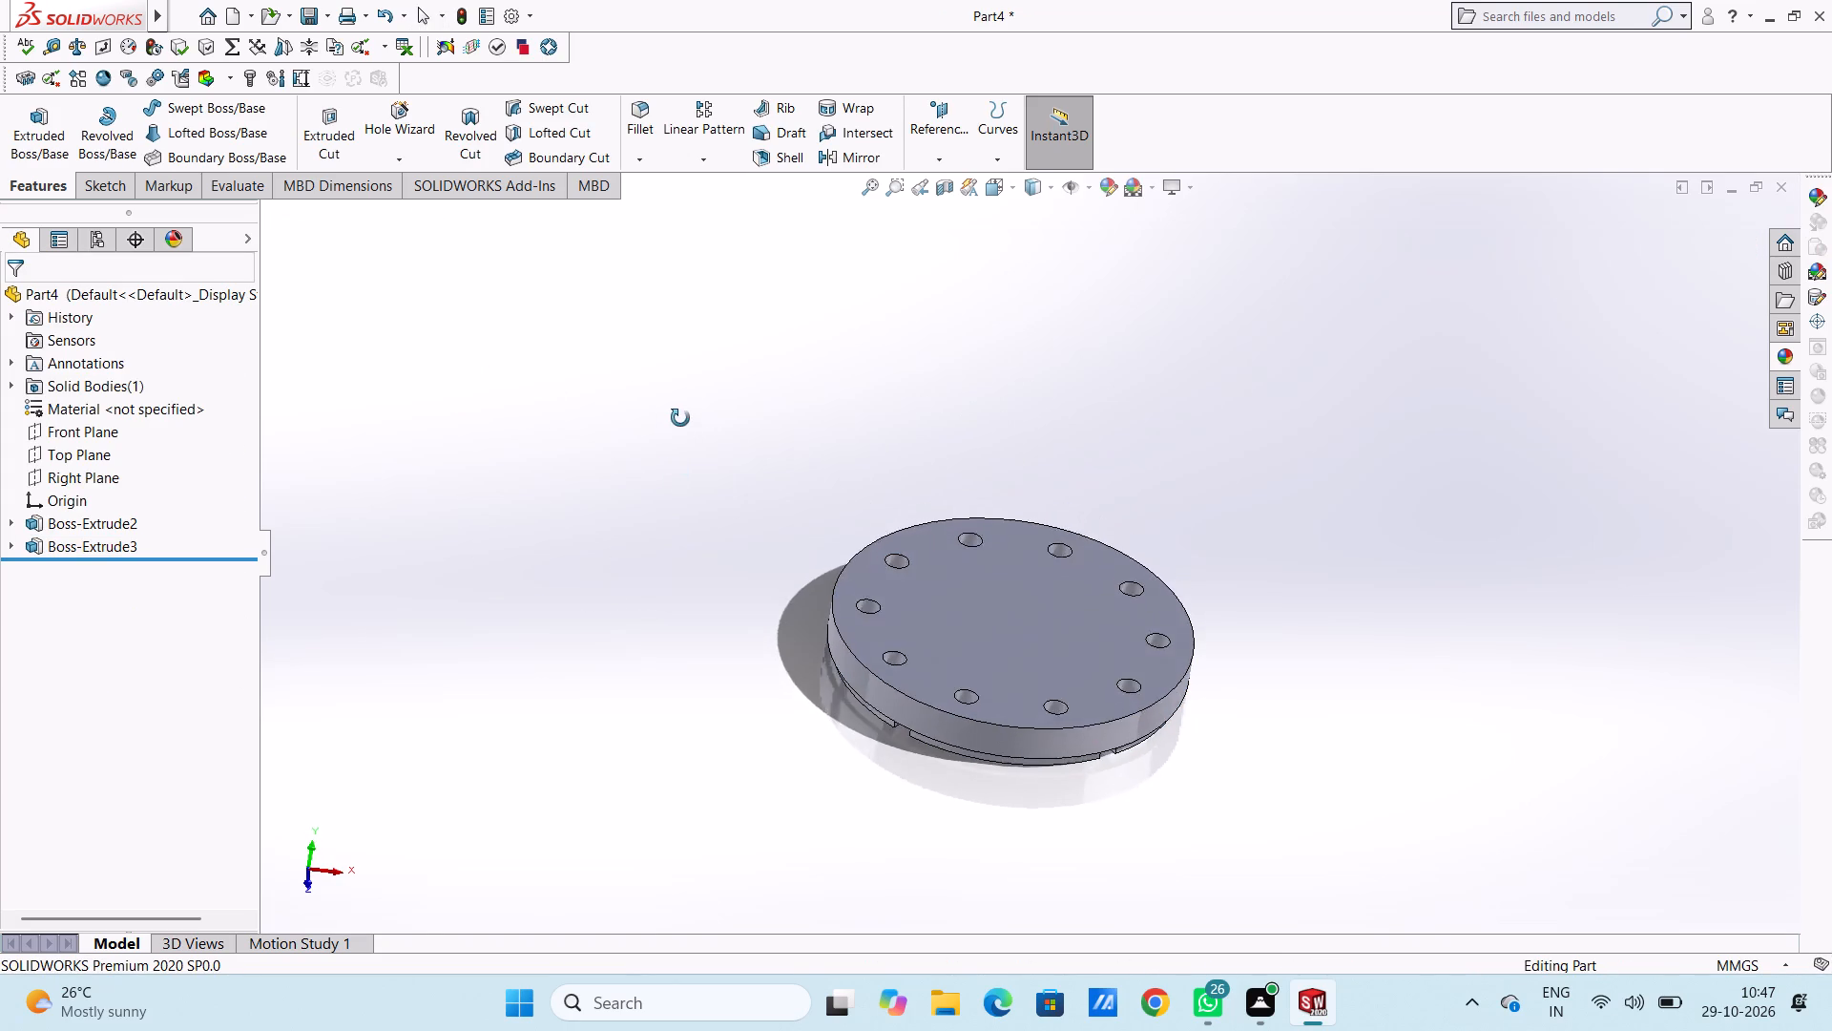
Inspect the combined disc part from its slotted underside and its ten-hole upper face, finishing with the whole part in Top view.
middle_drag(680, 418, 698, 387)
middle_drag(711, 462, 696, 438)
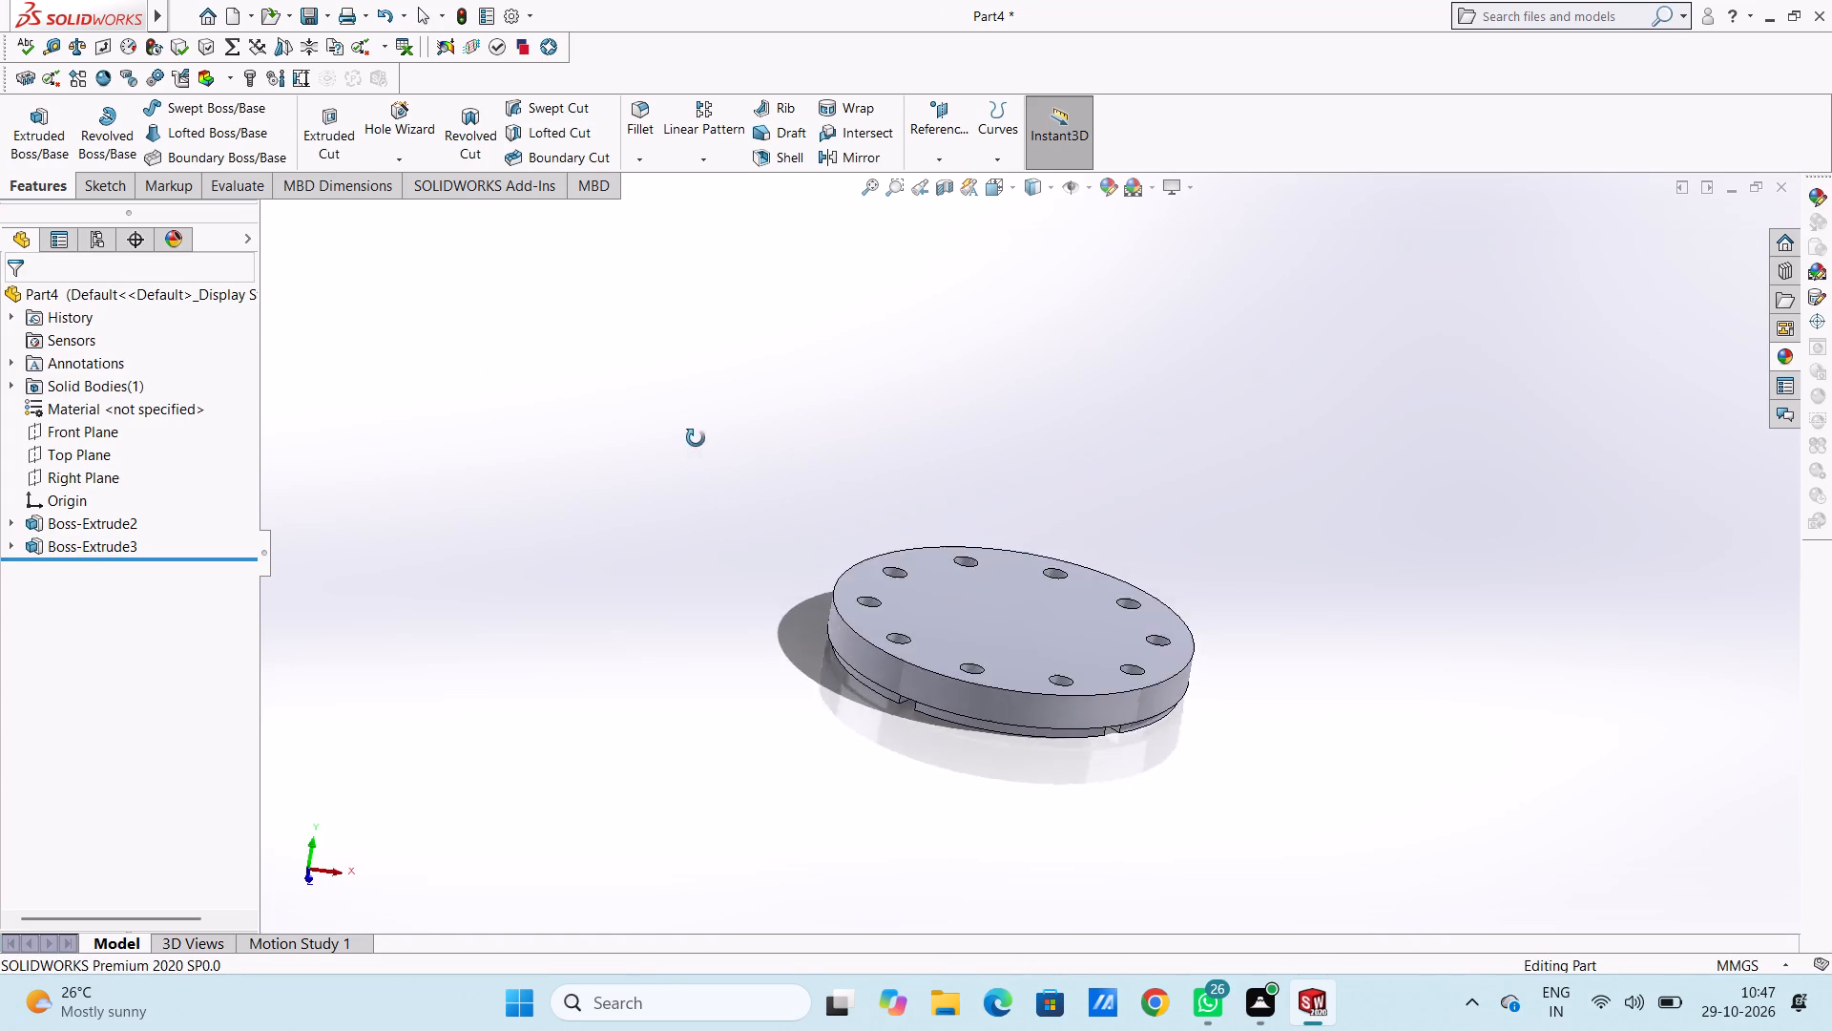
middle_drag(696, 438, 907, 377)
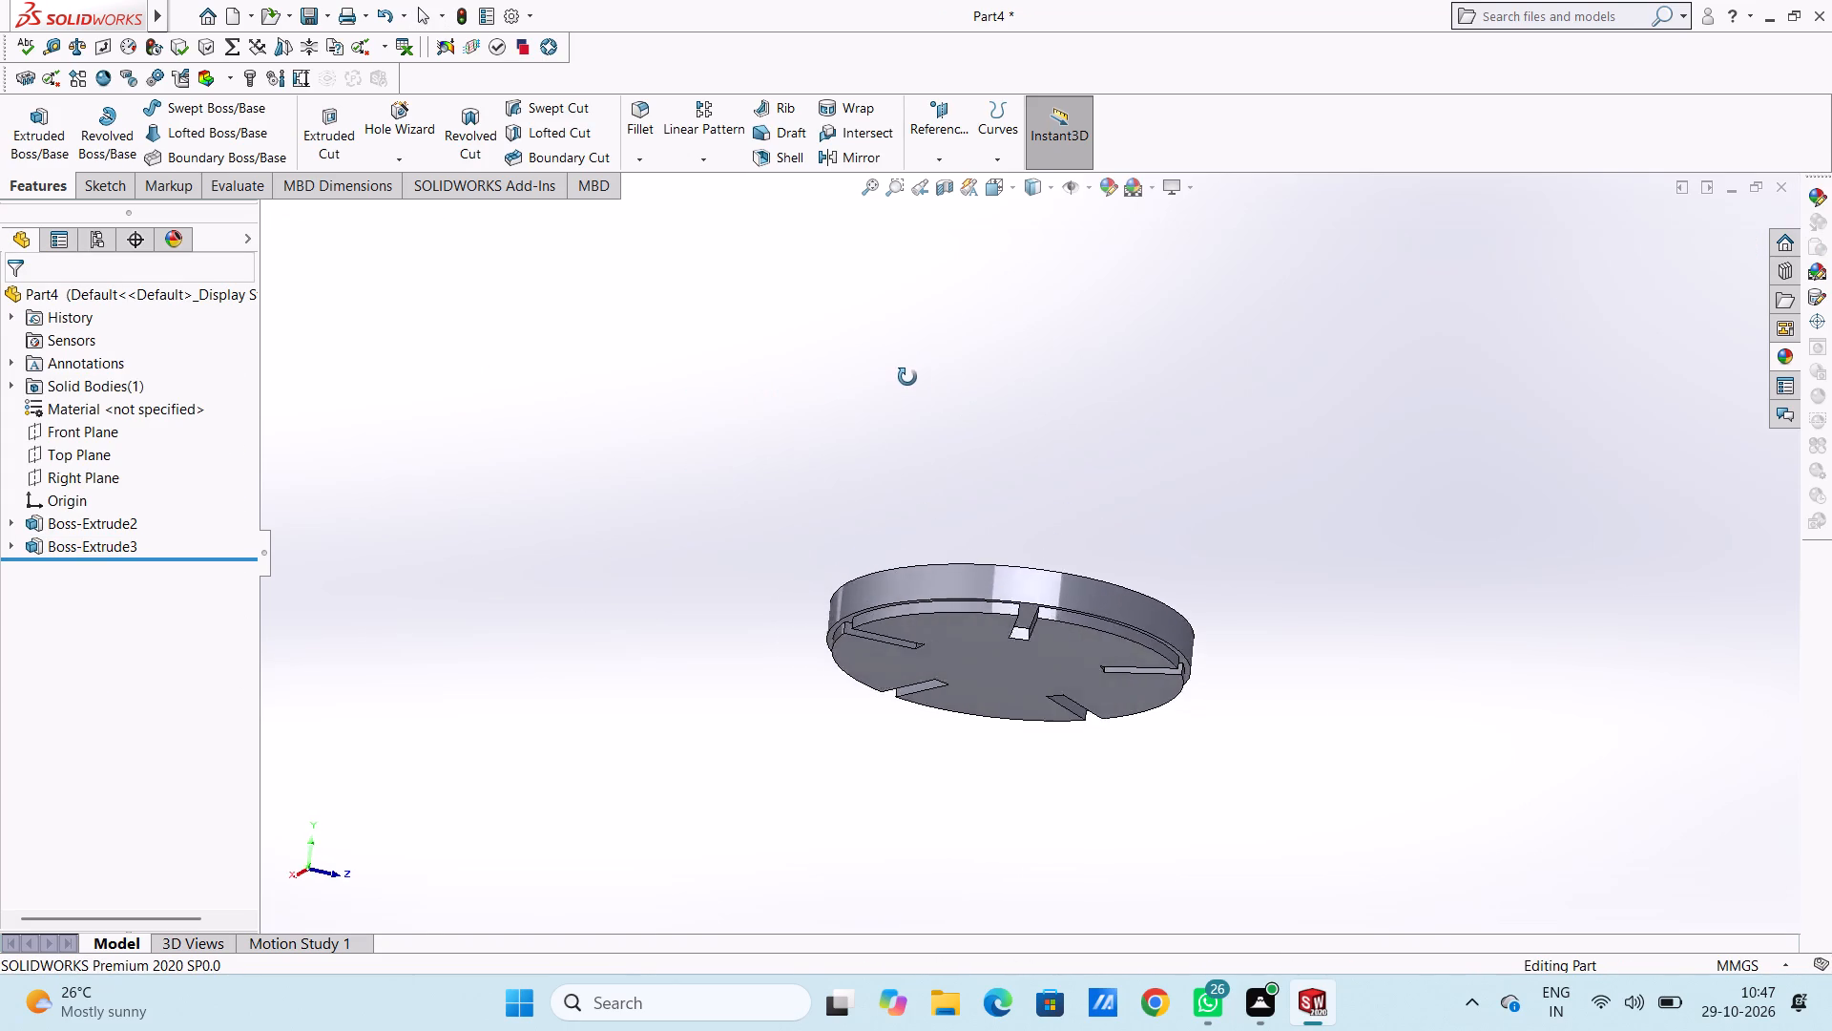
middle_drag(907, 377, 792, 613)
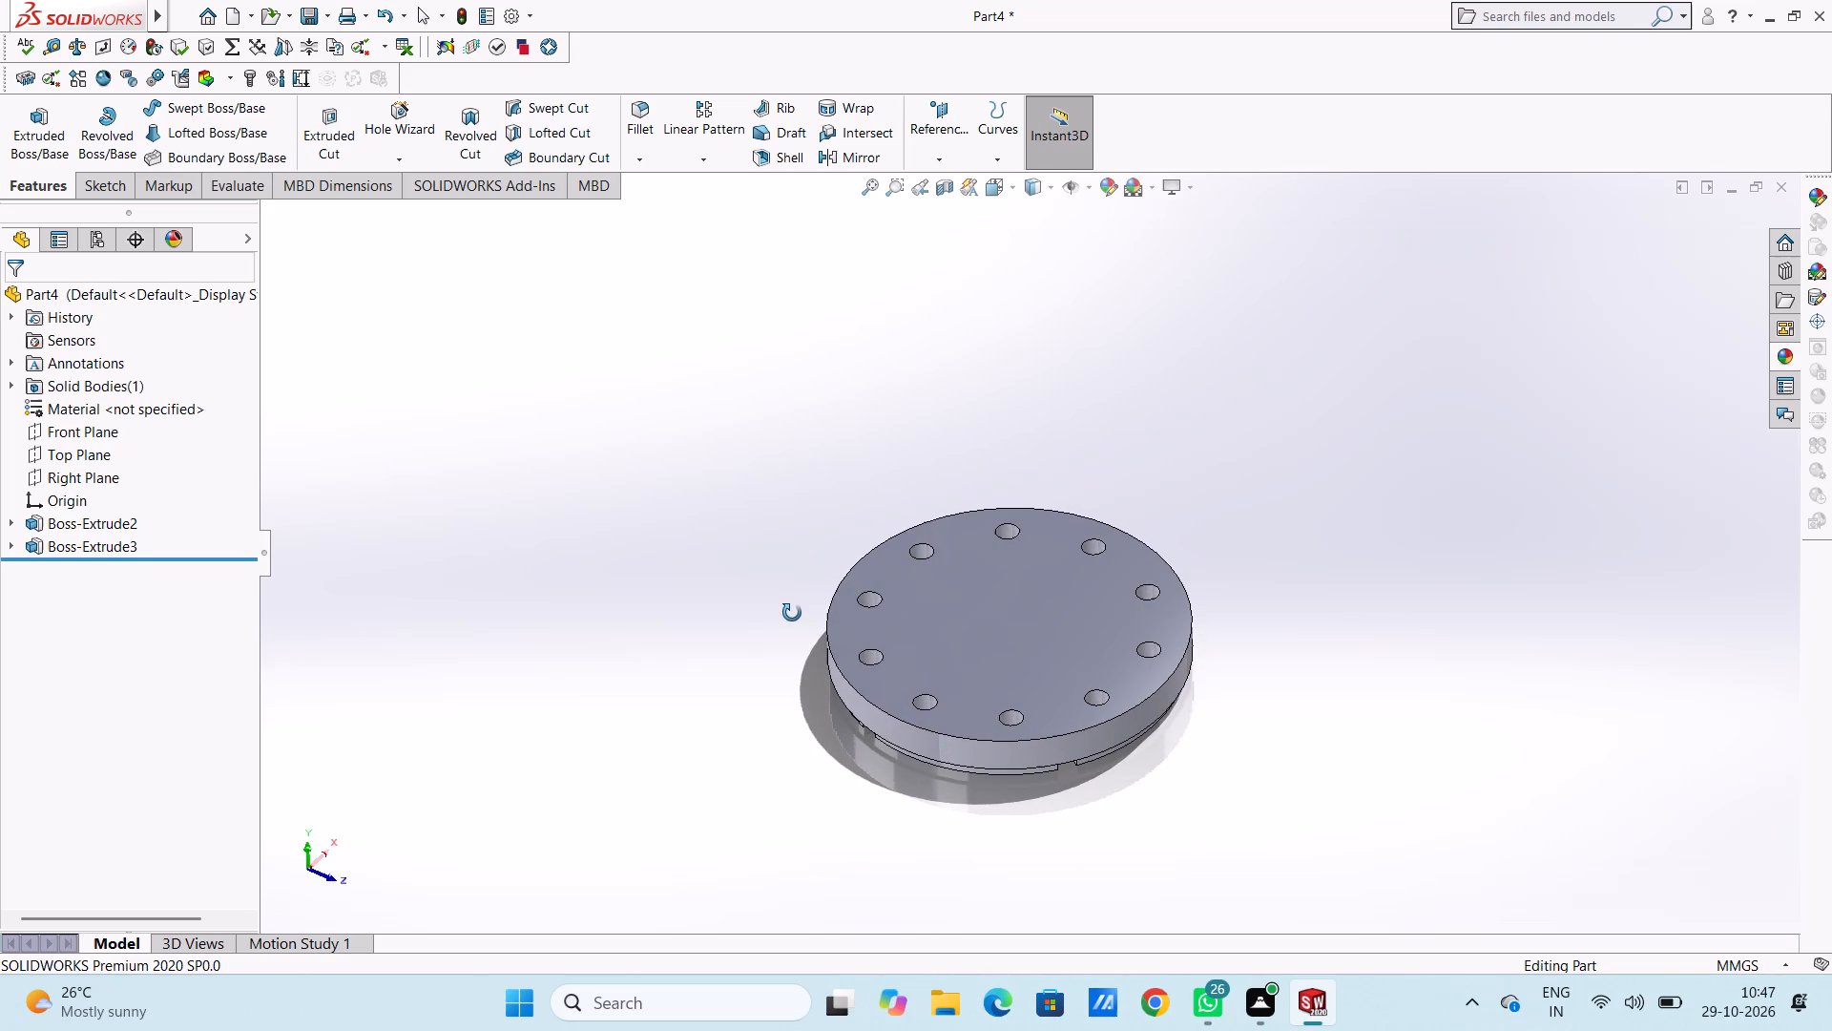
middle_drag(792, 613, 766, 612)
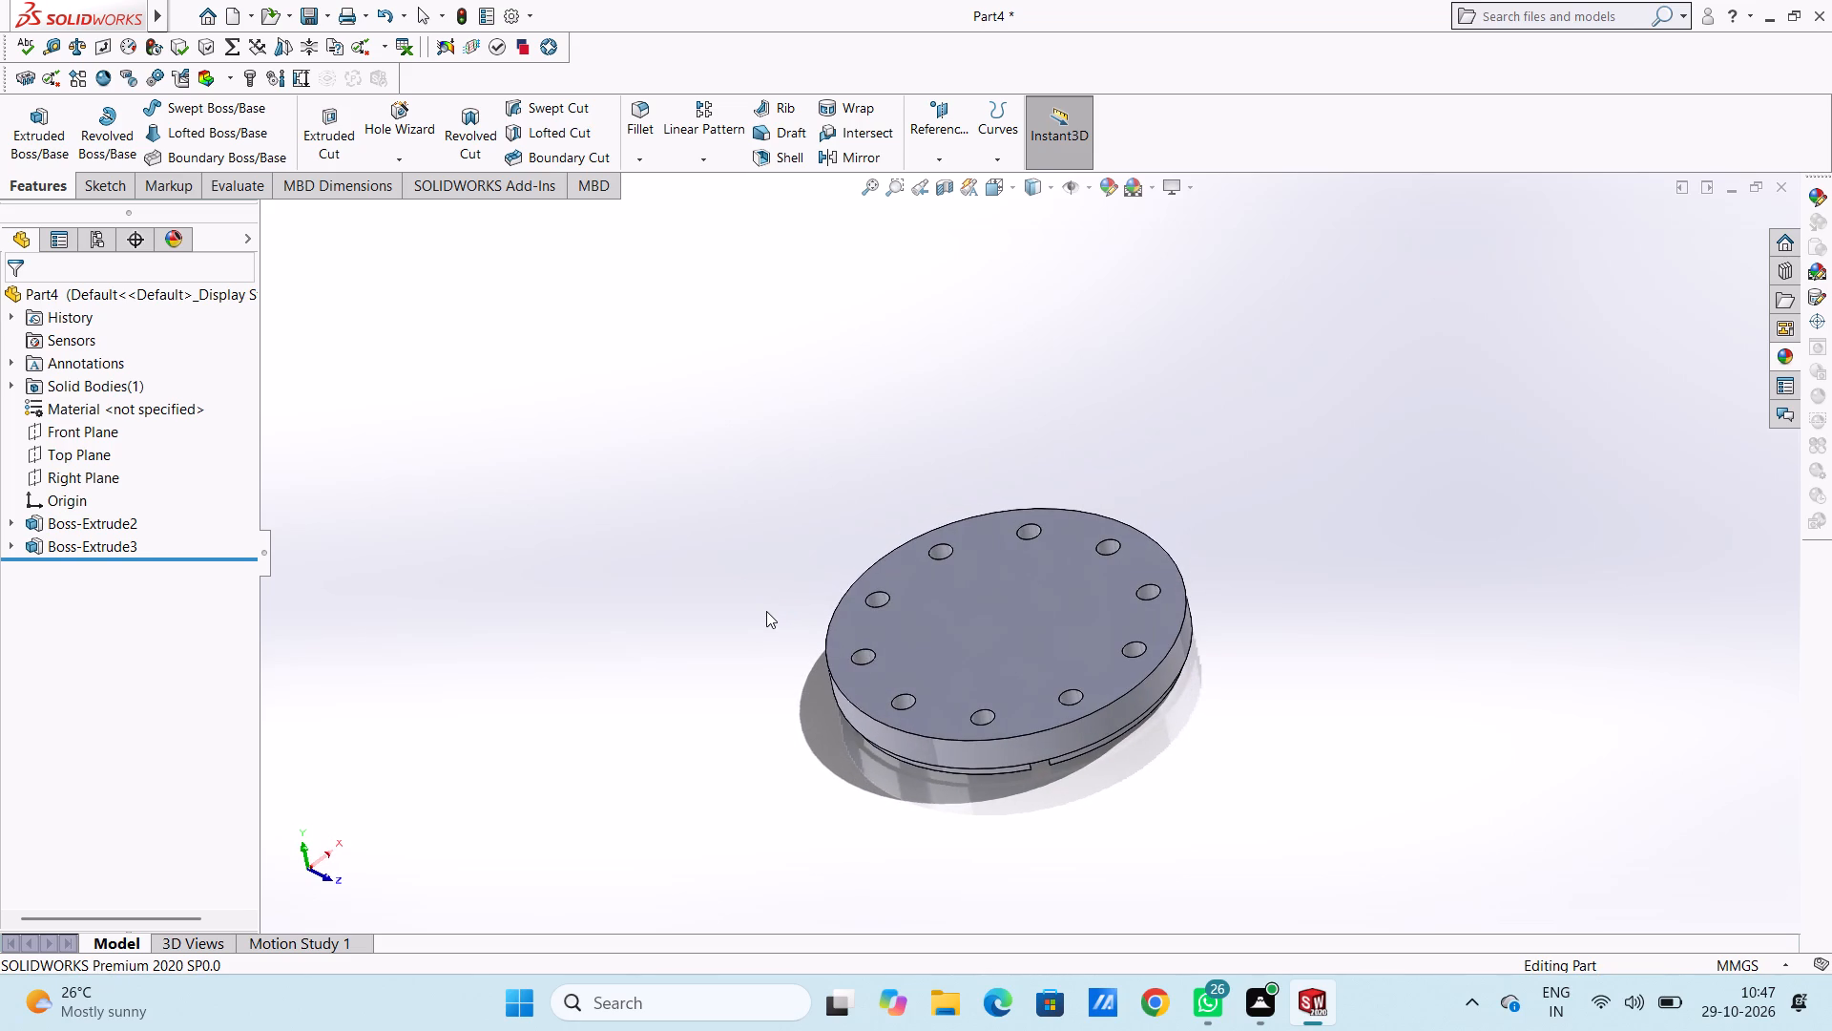
key(ctrl+5)
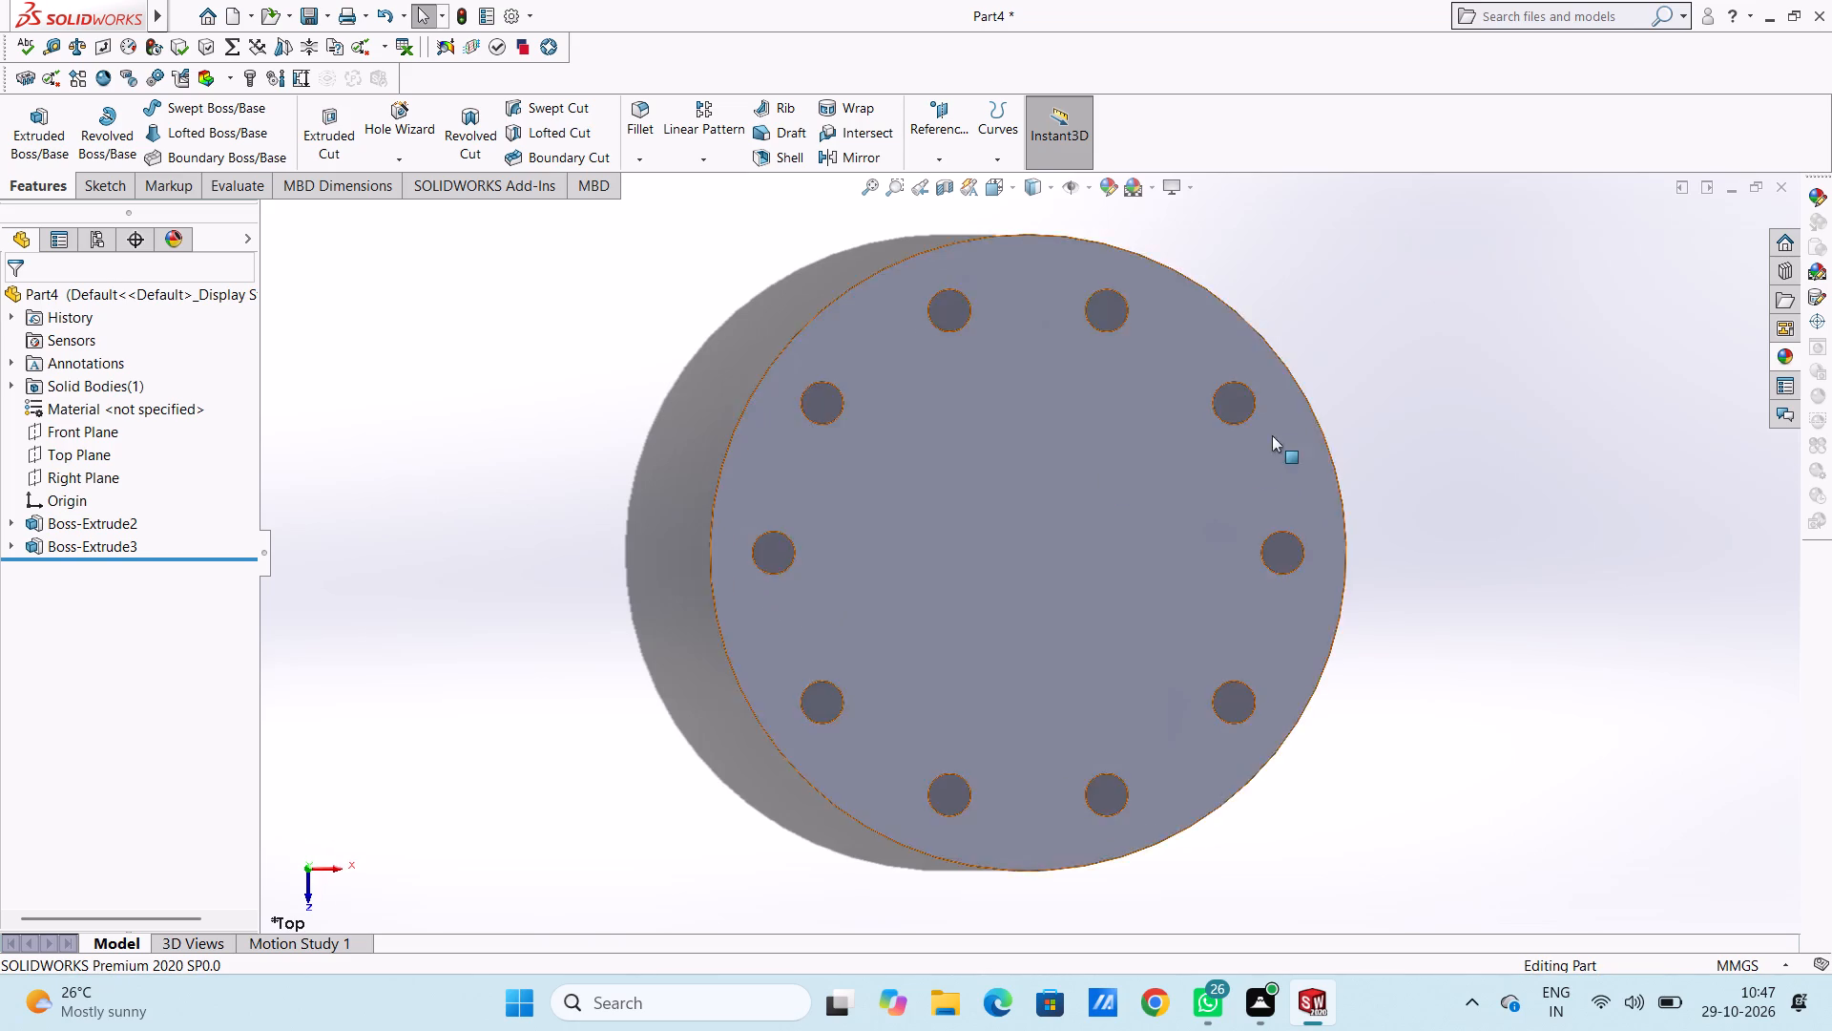
scroll(1246, 458, up, 4)
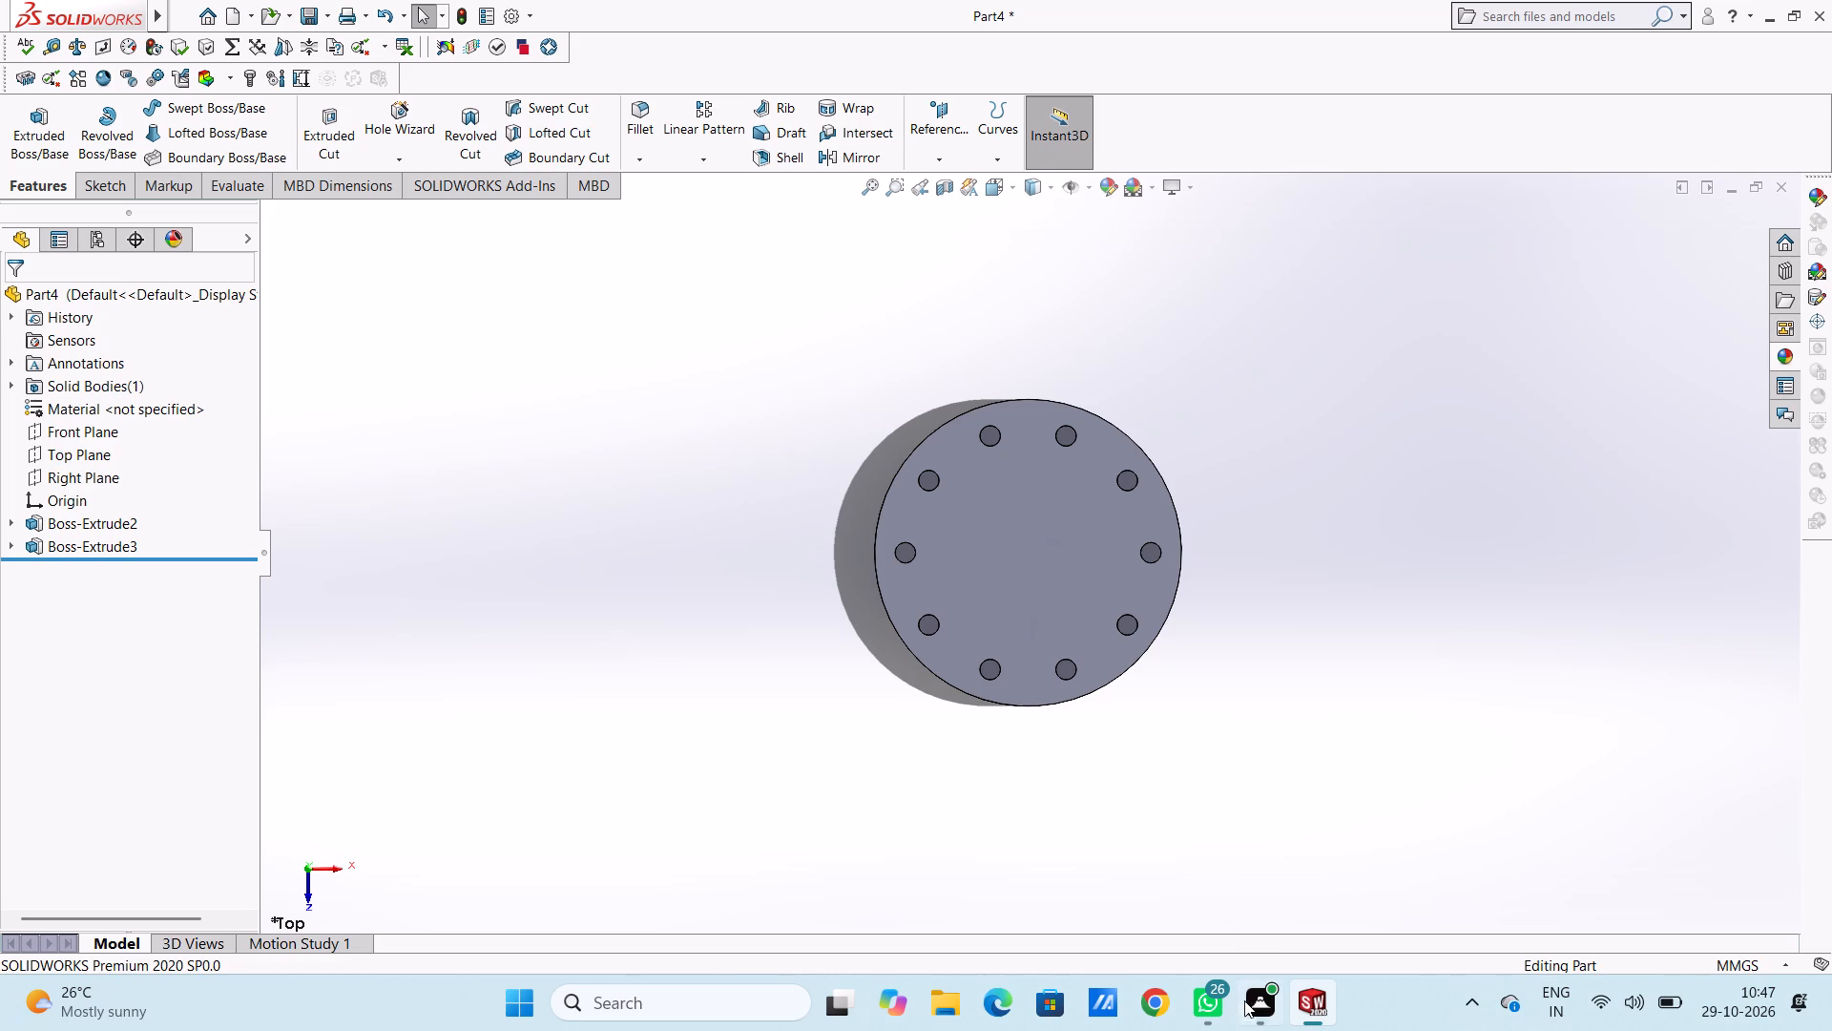
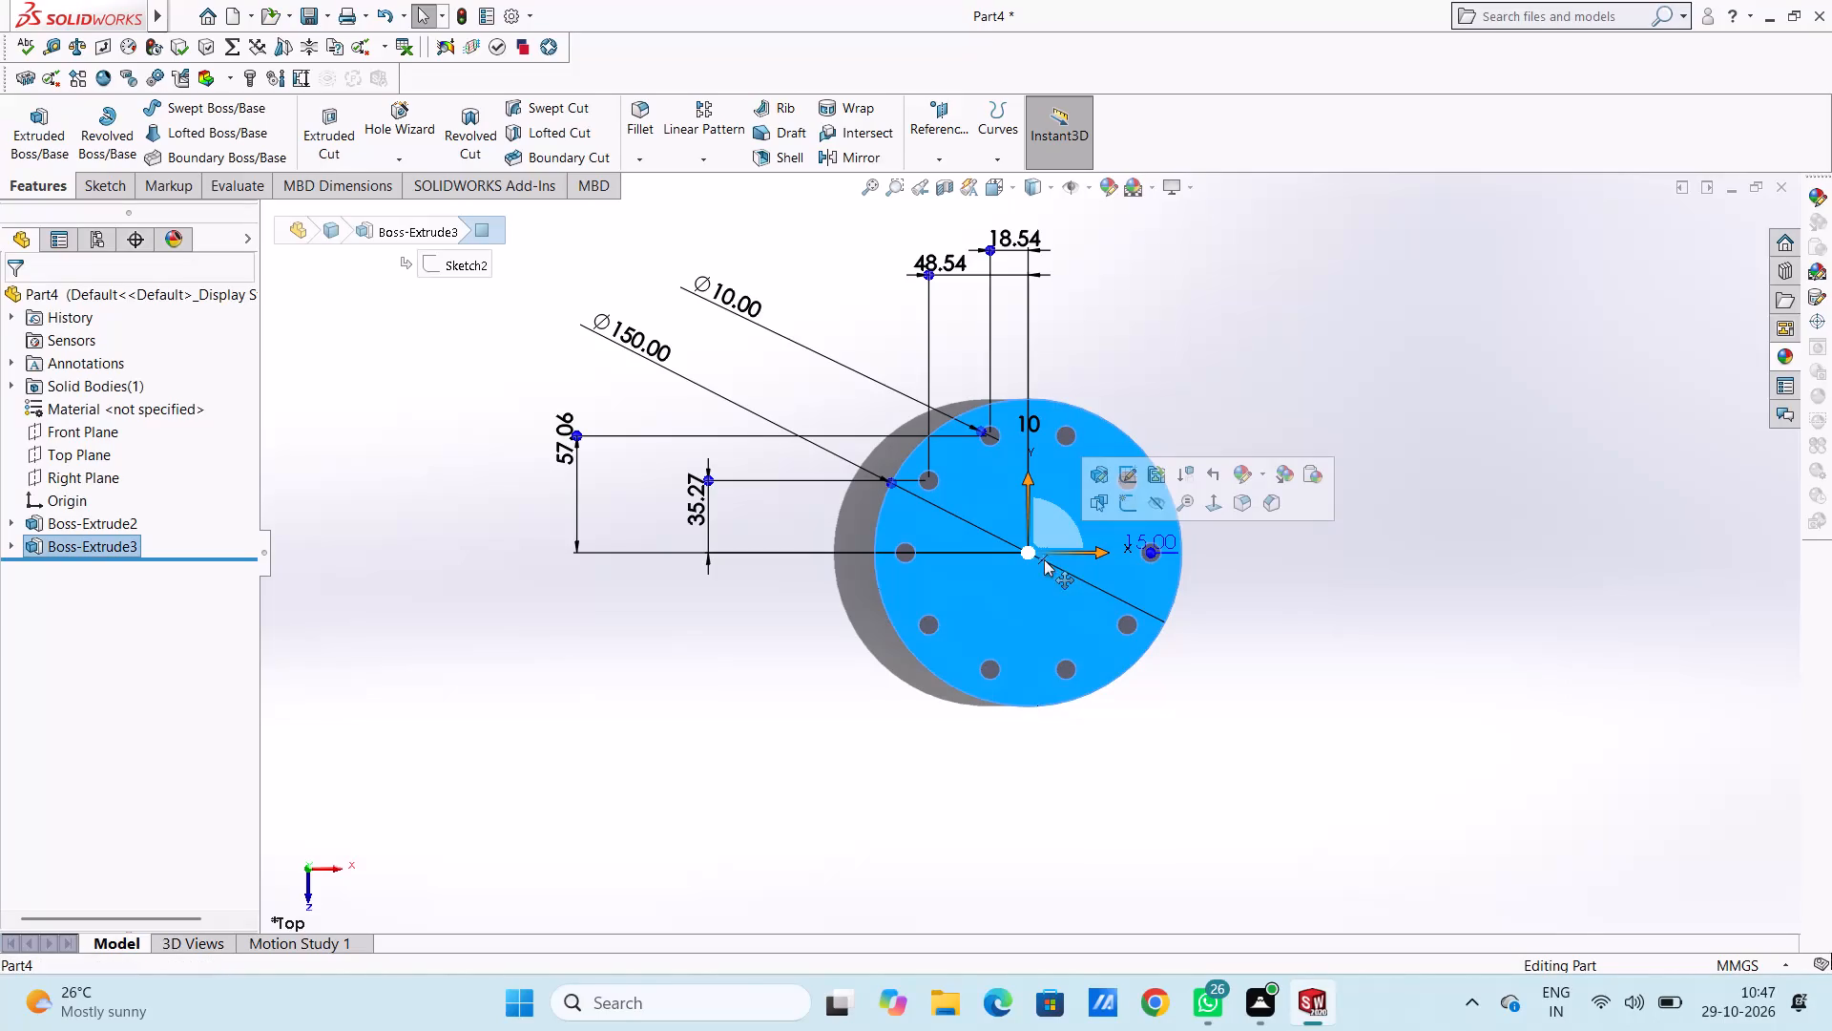
Sketch a circle of about 93 mm diameter centred on the origin, on the upper face of the ten-hole disc.
click(1129, 498)
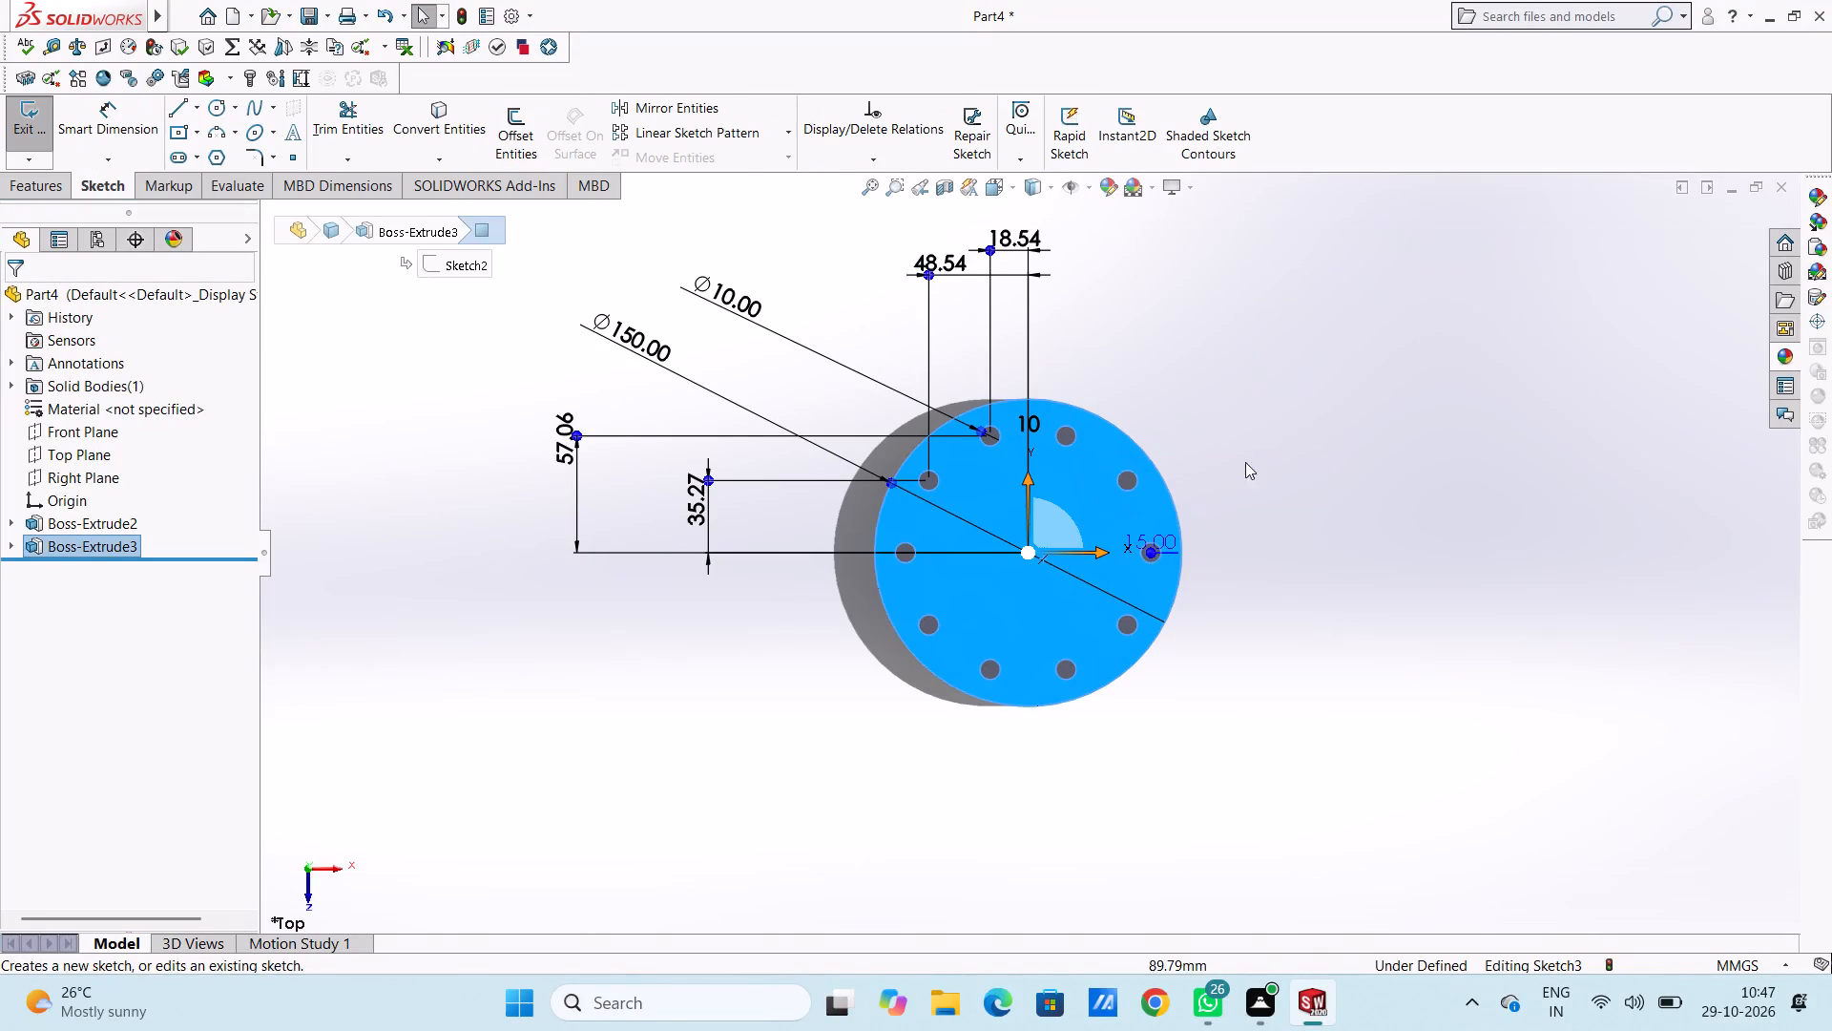
click(1257, 464)
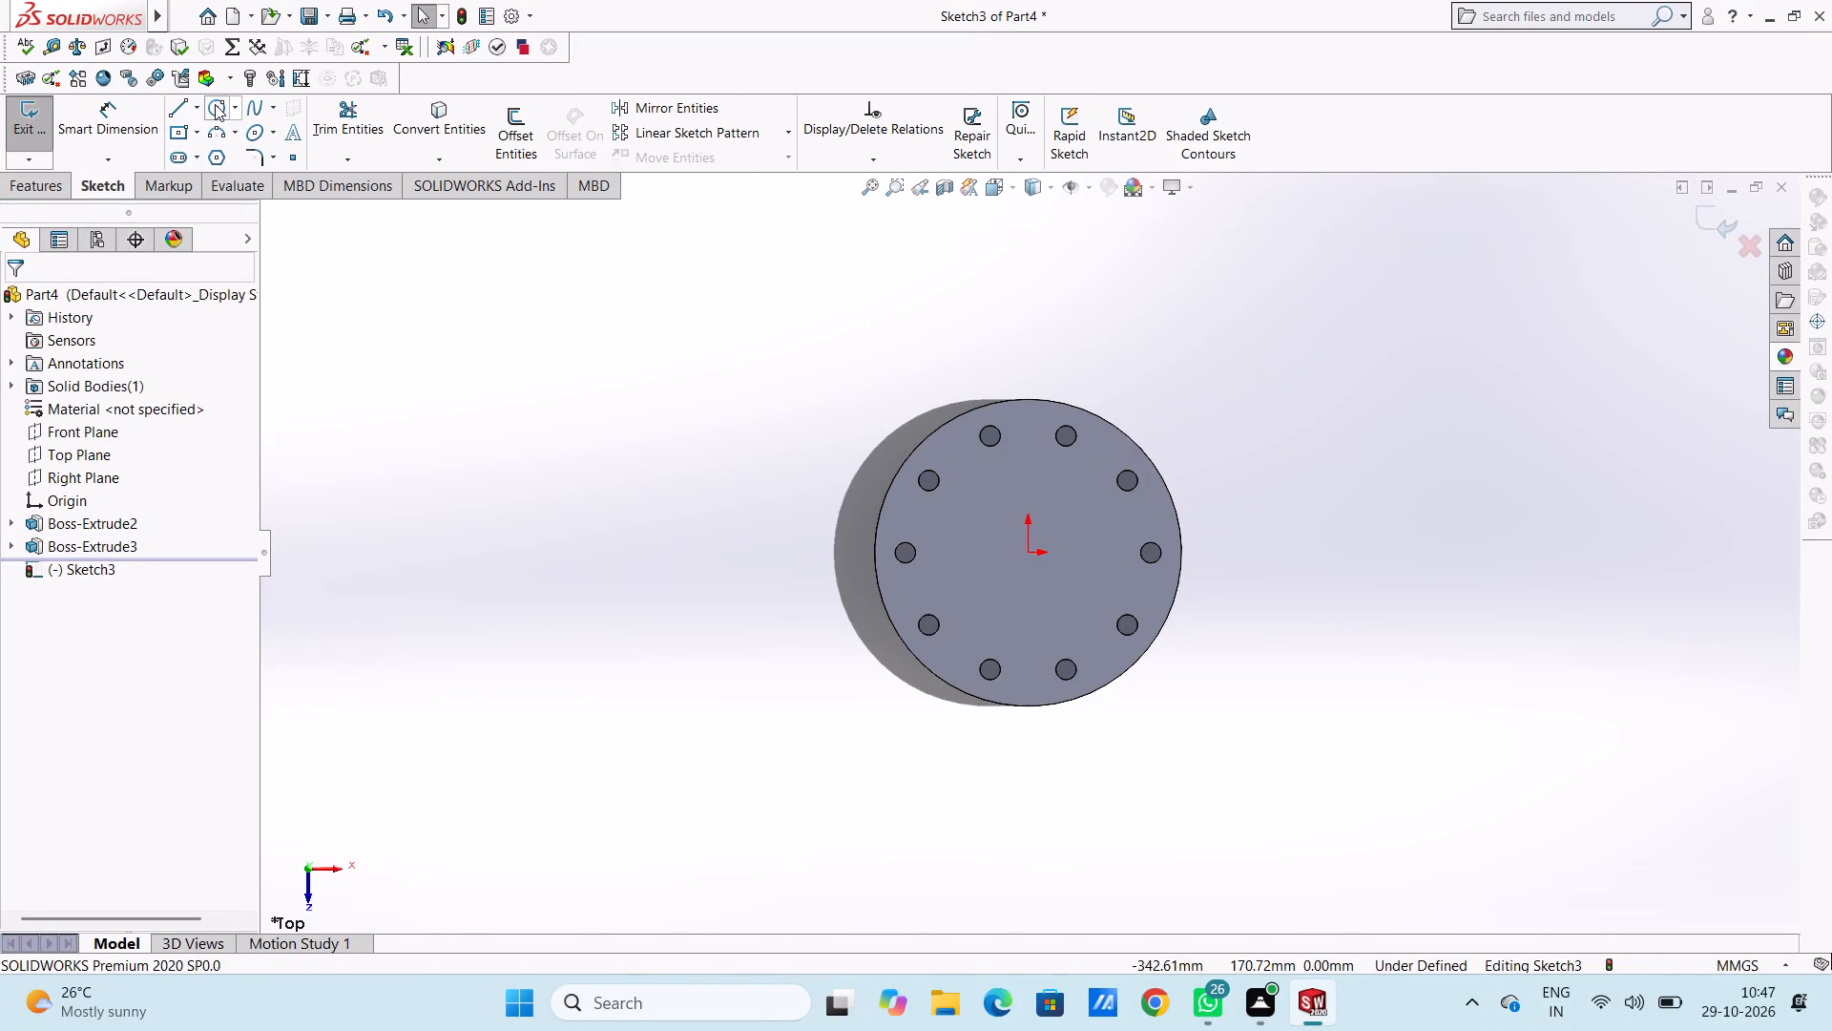
click(215, 104)
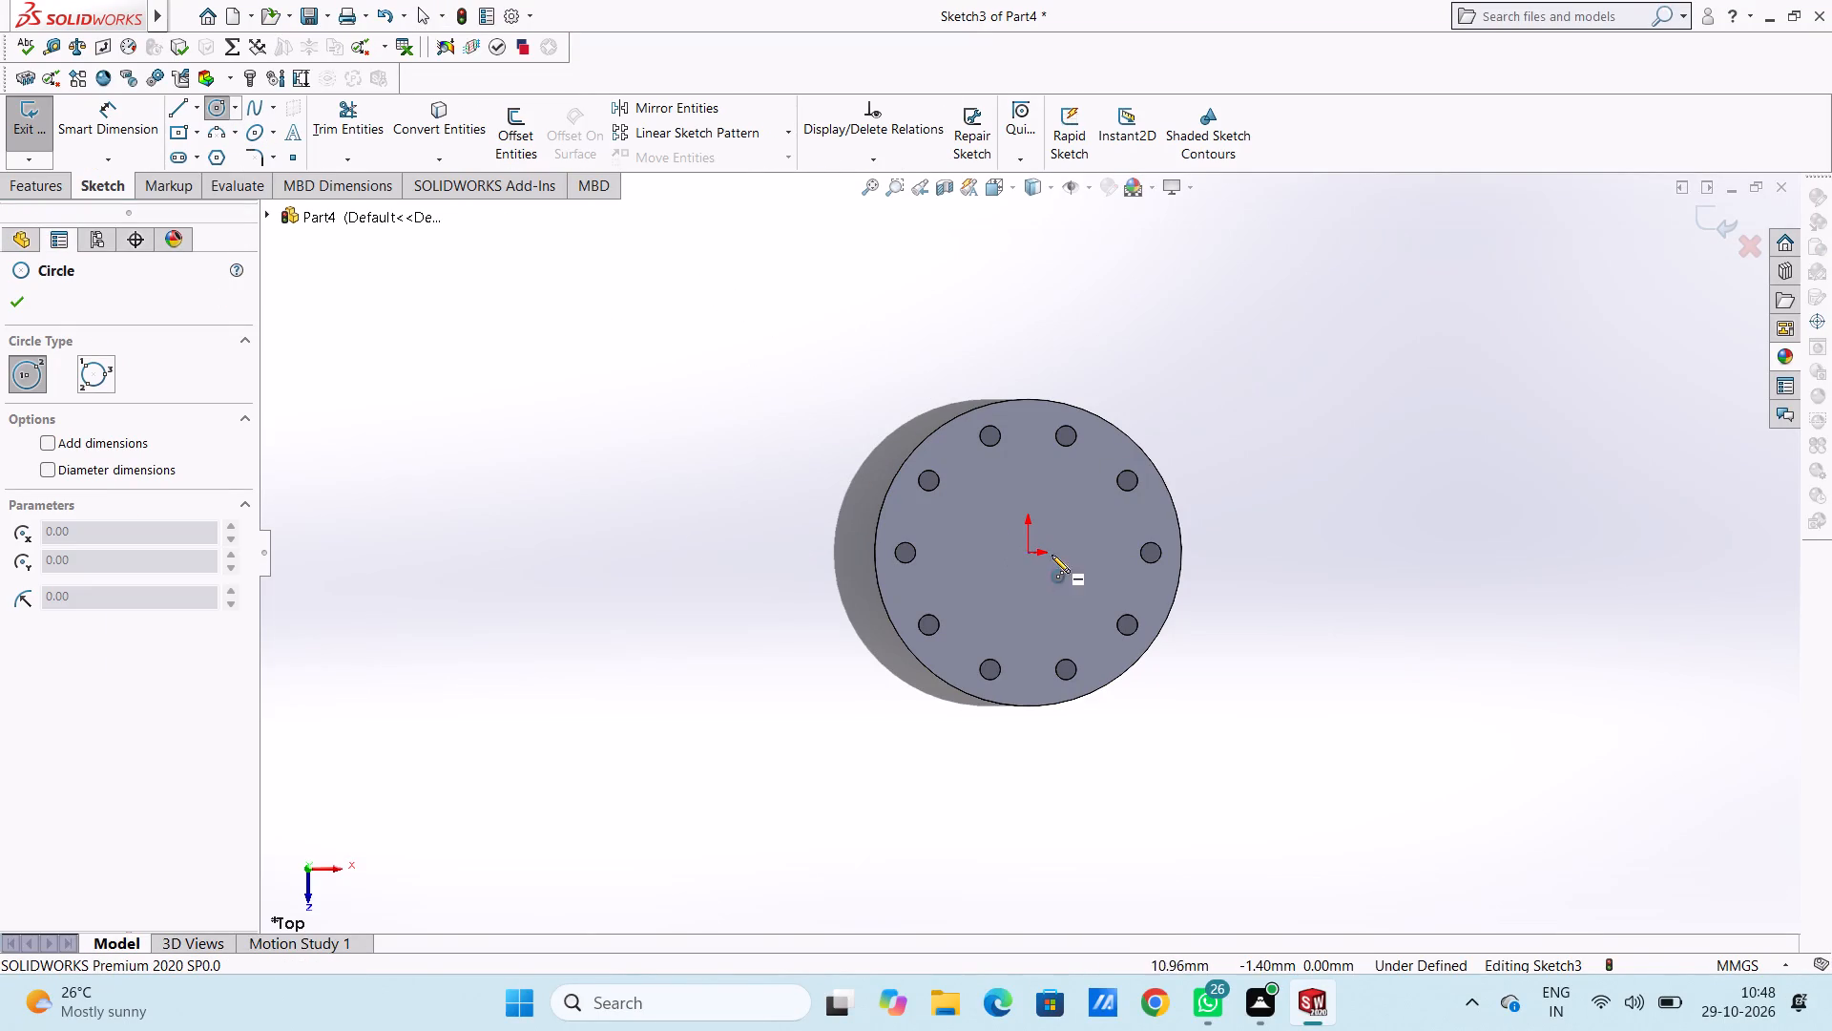
click(1030, 551)
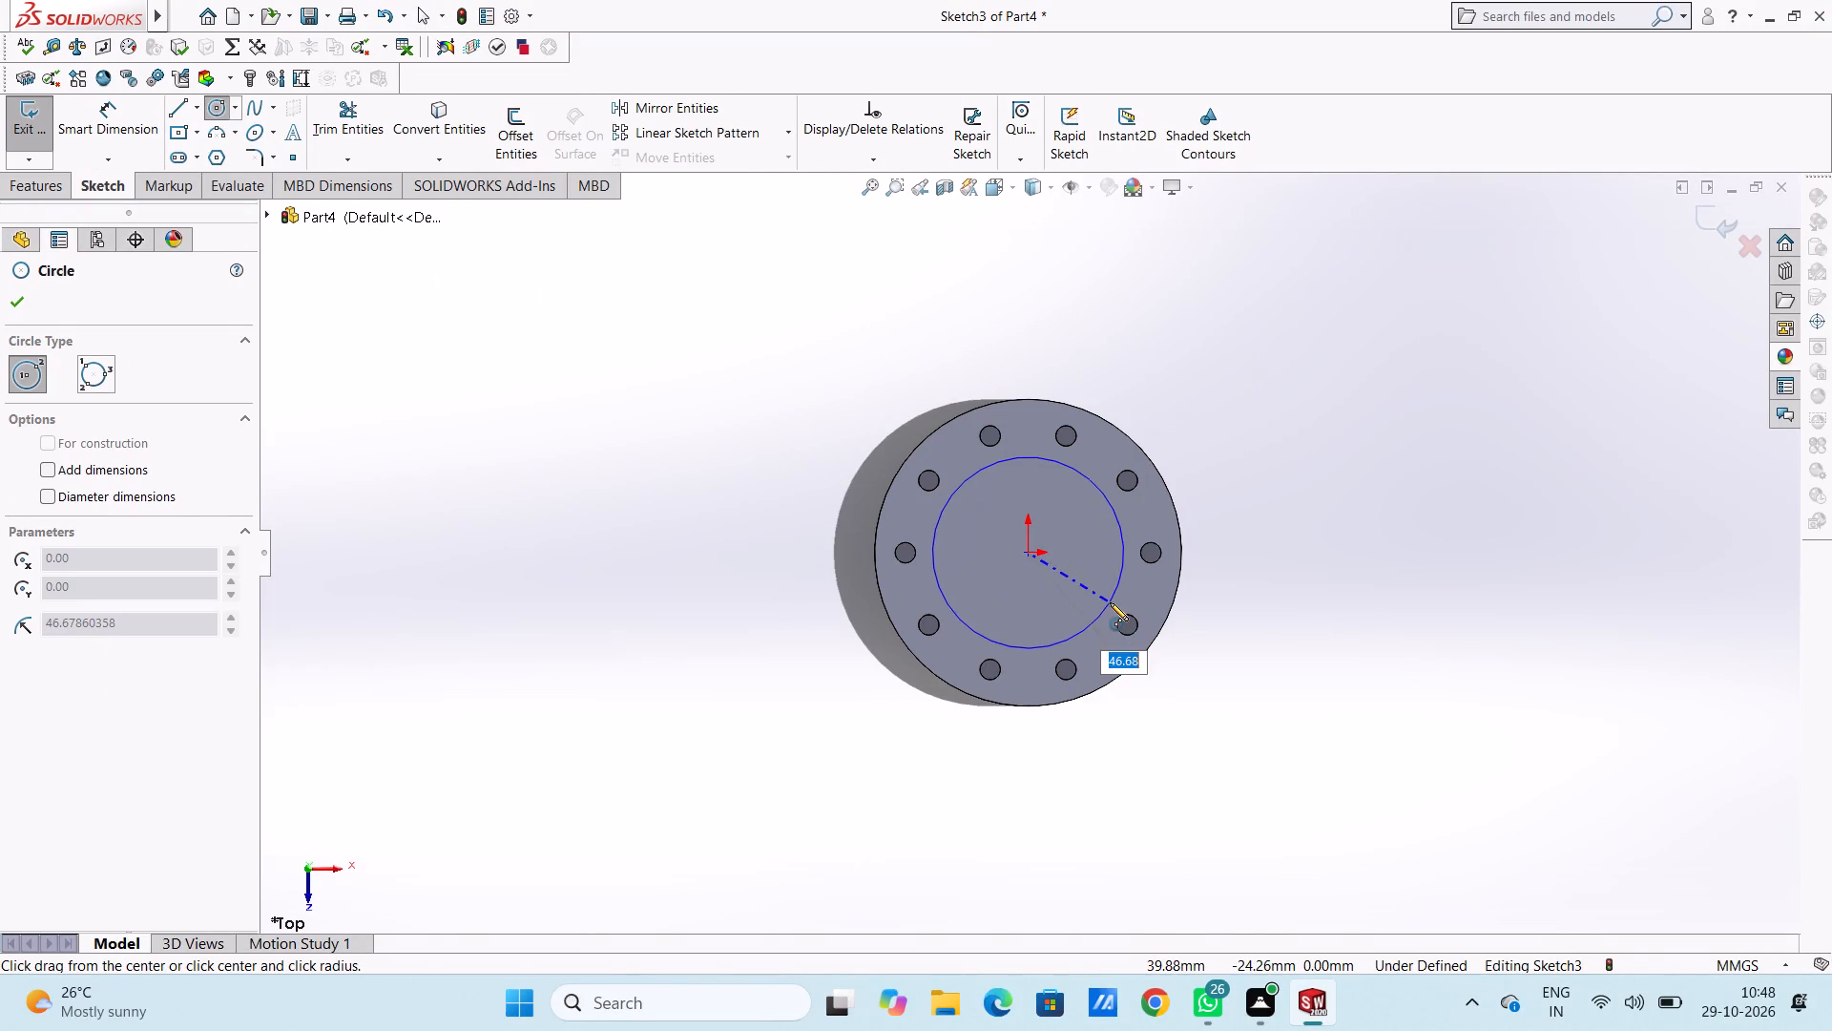
click(1110, 602)
click(10, 315)
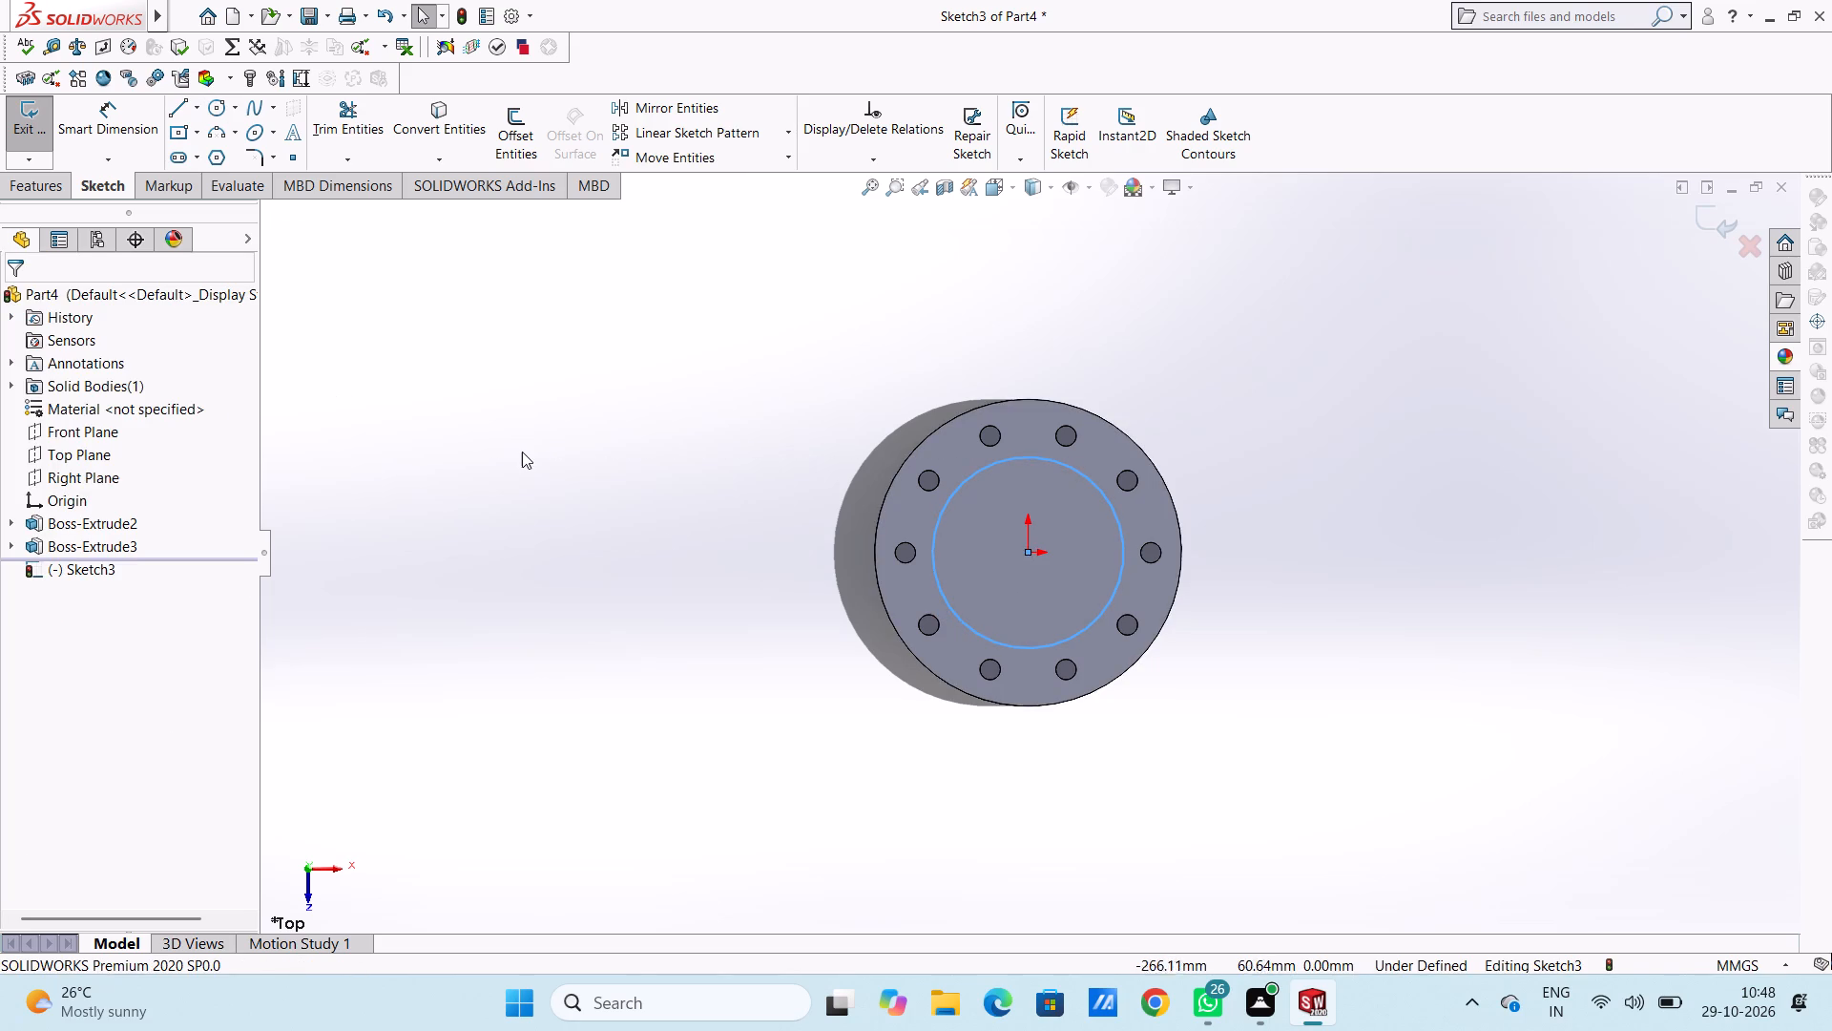
click(522, 452)
Dimension the new circle's diameter as 90 mm.
click(120, 117)
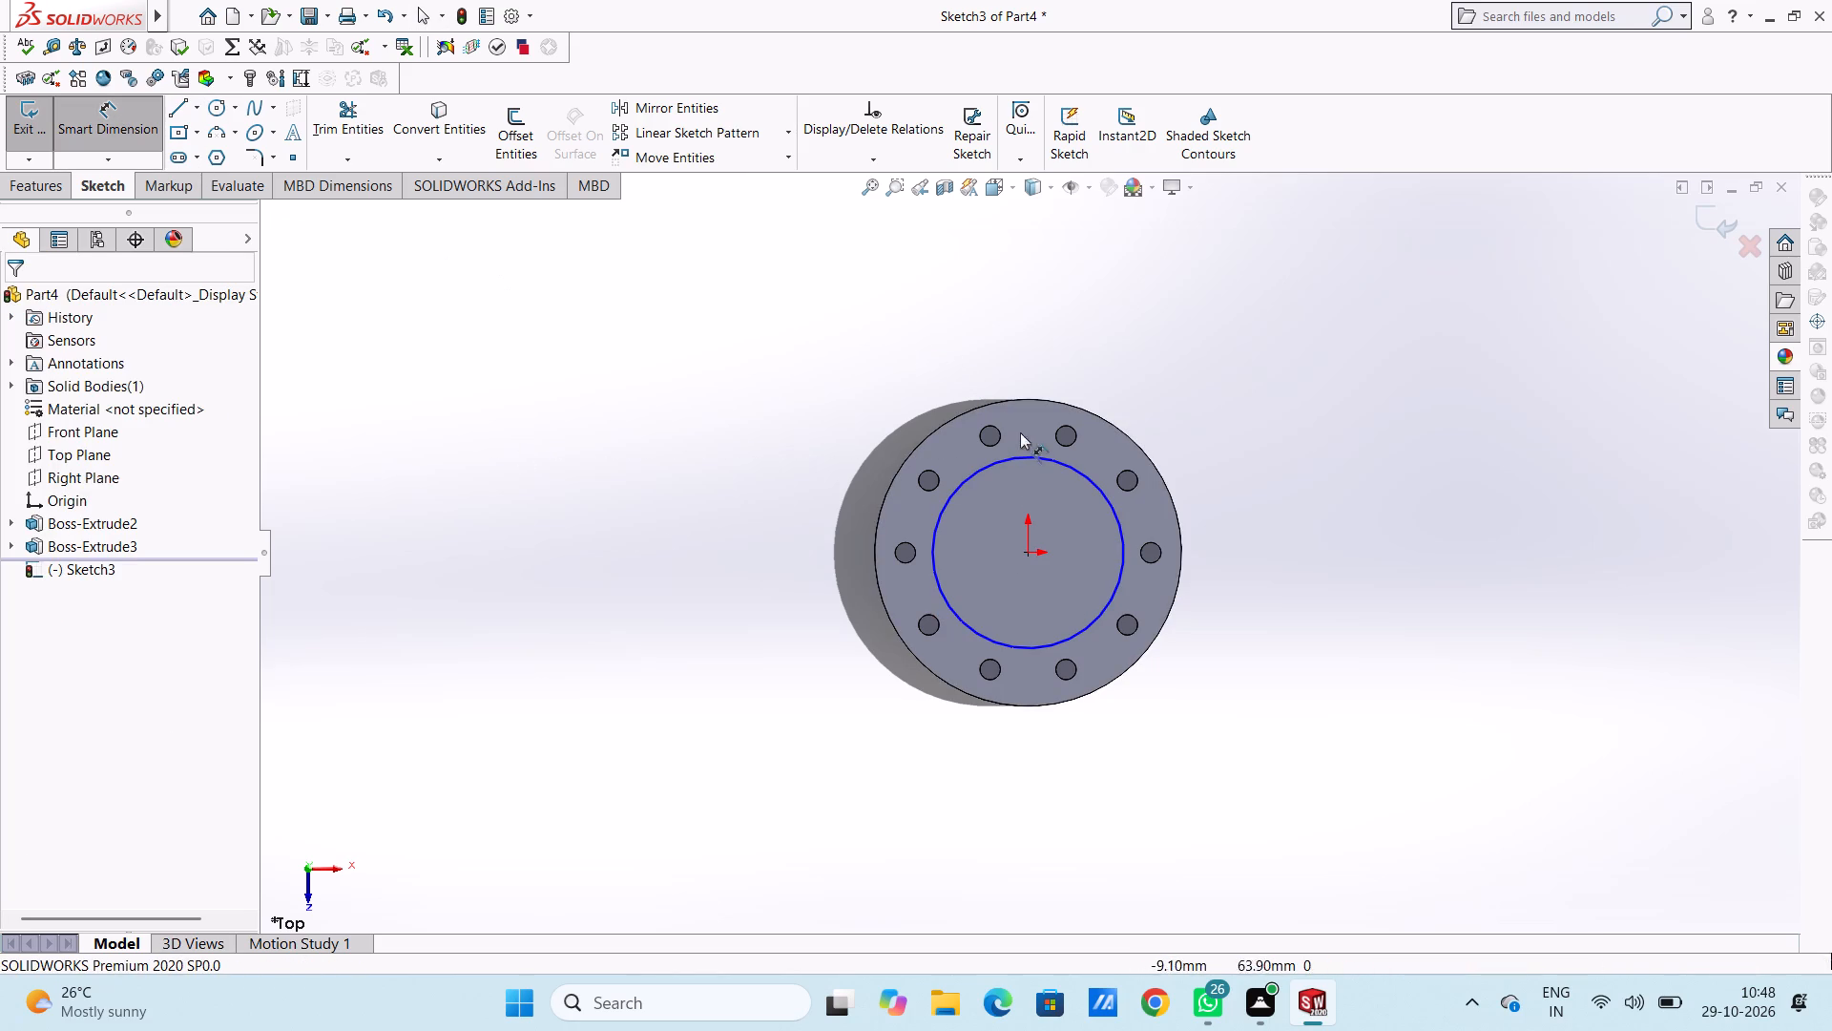
click(1029, 457)
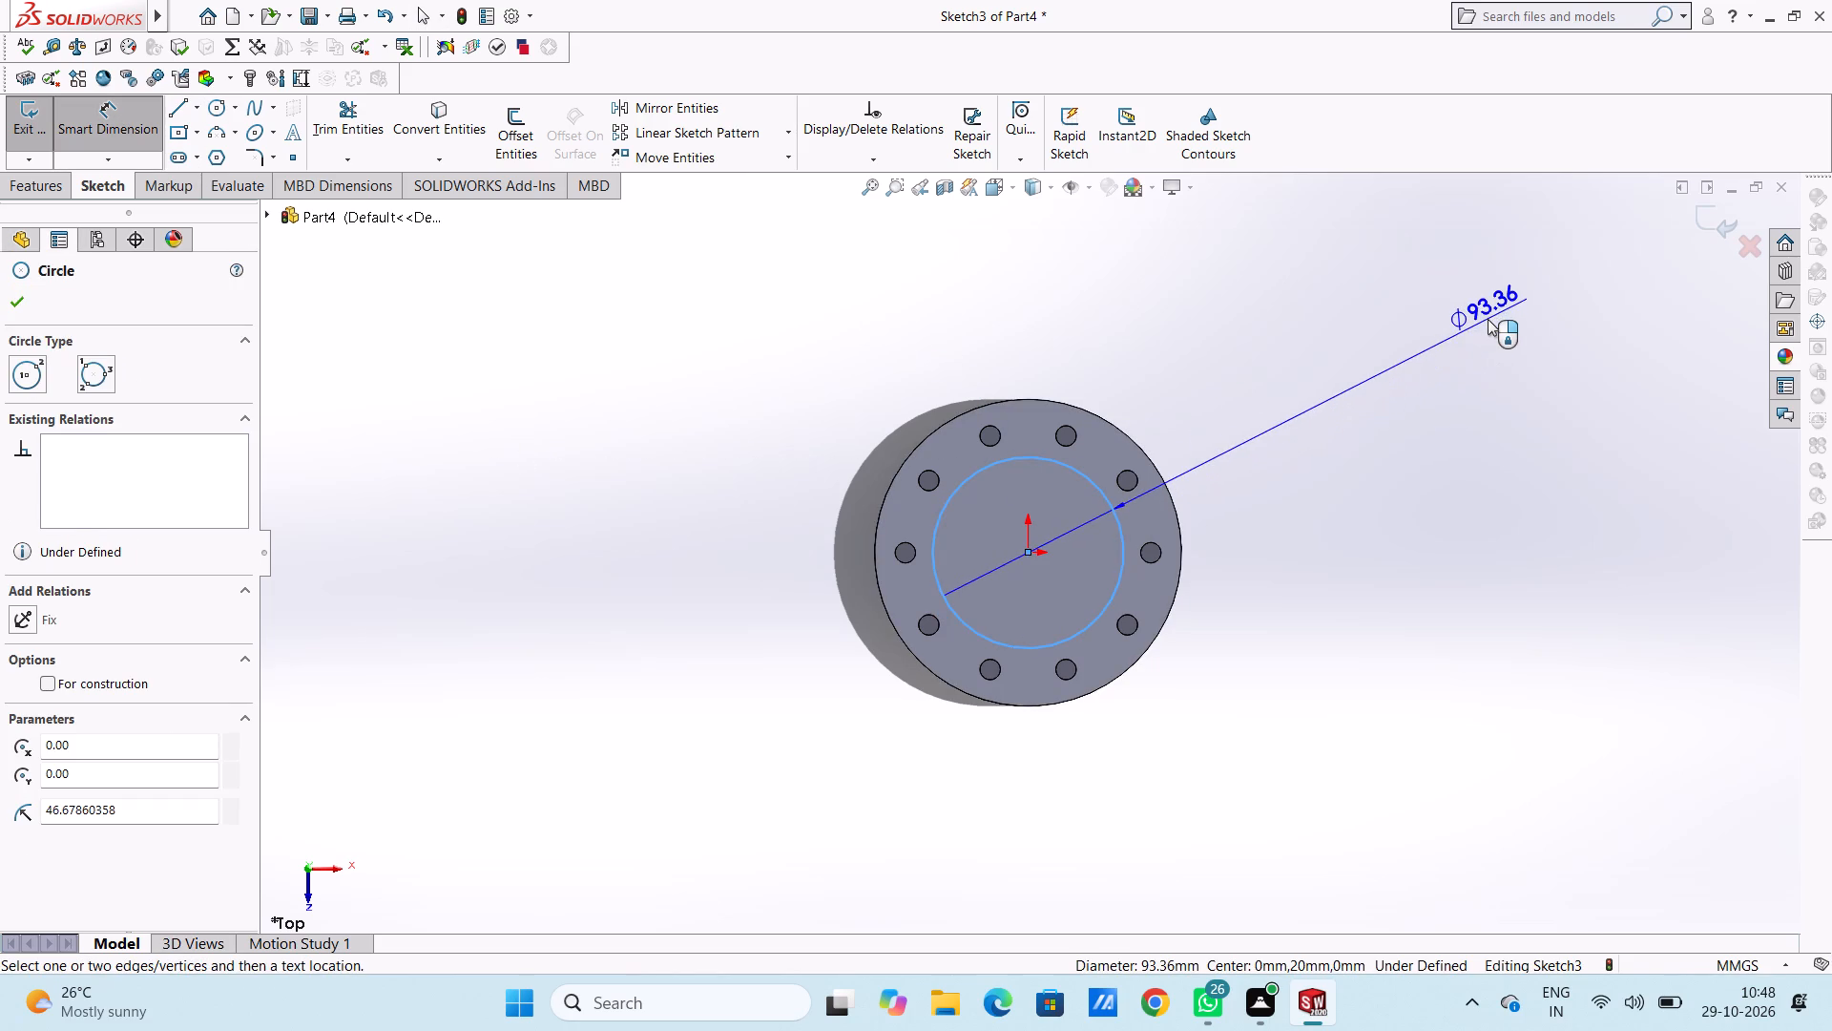
click(1488, 319)
text(90)
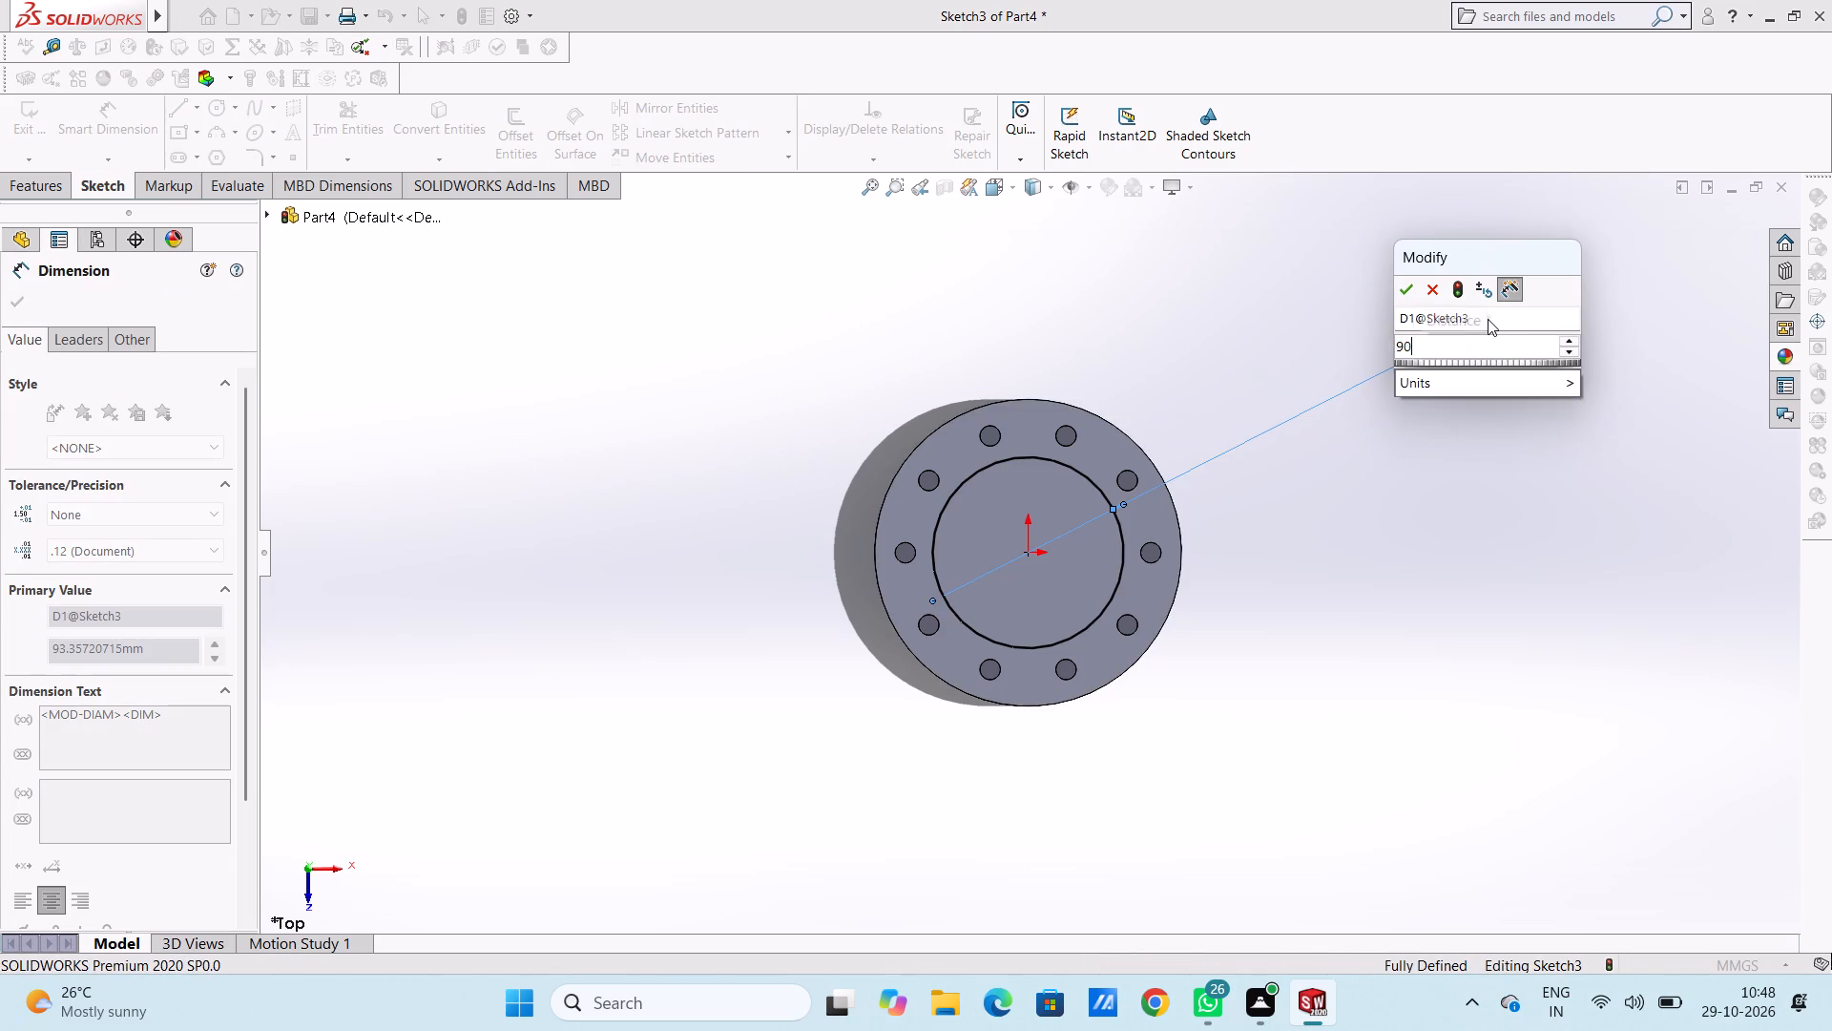
key(Return)
click(1398, 535)
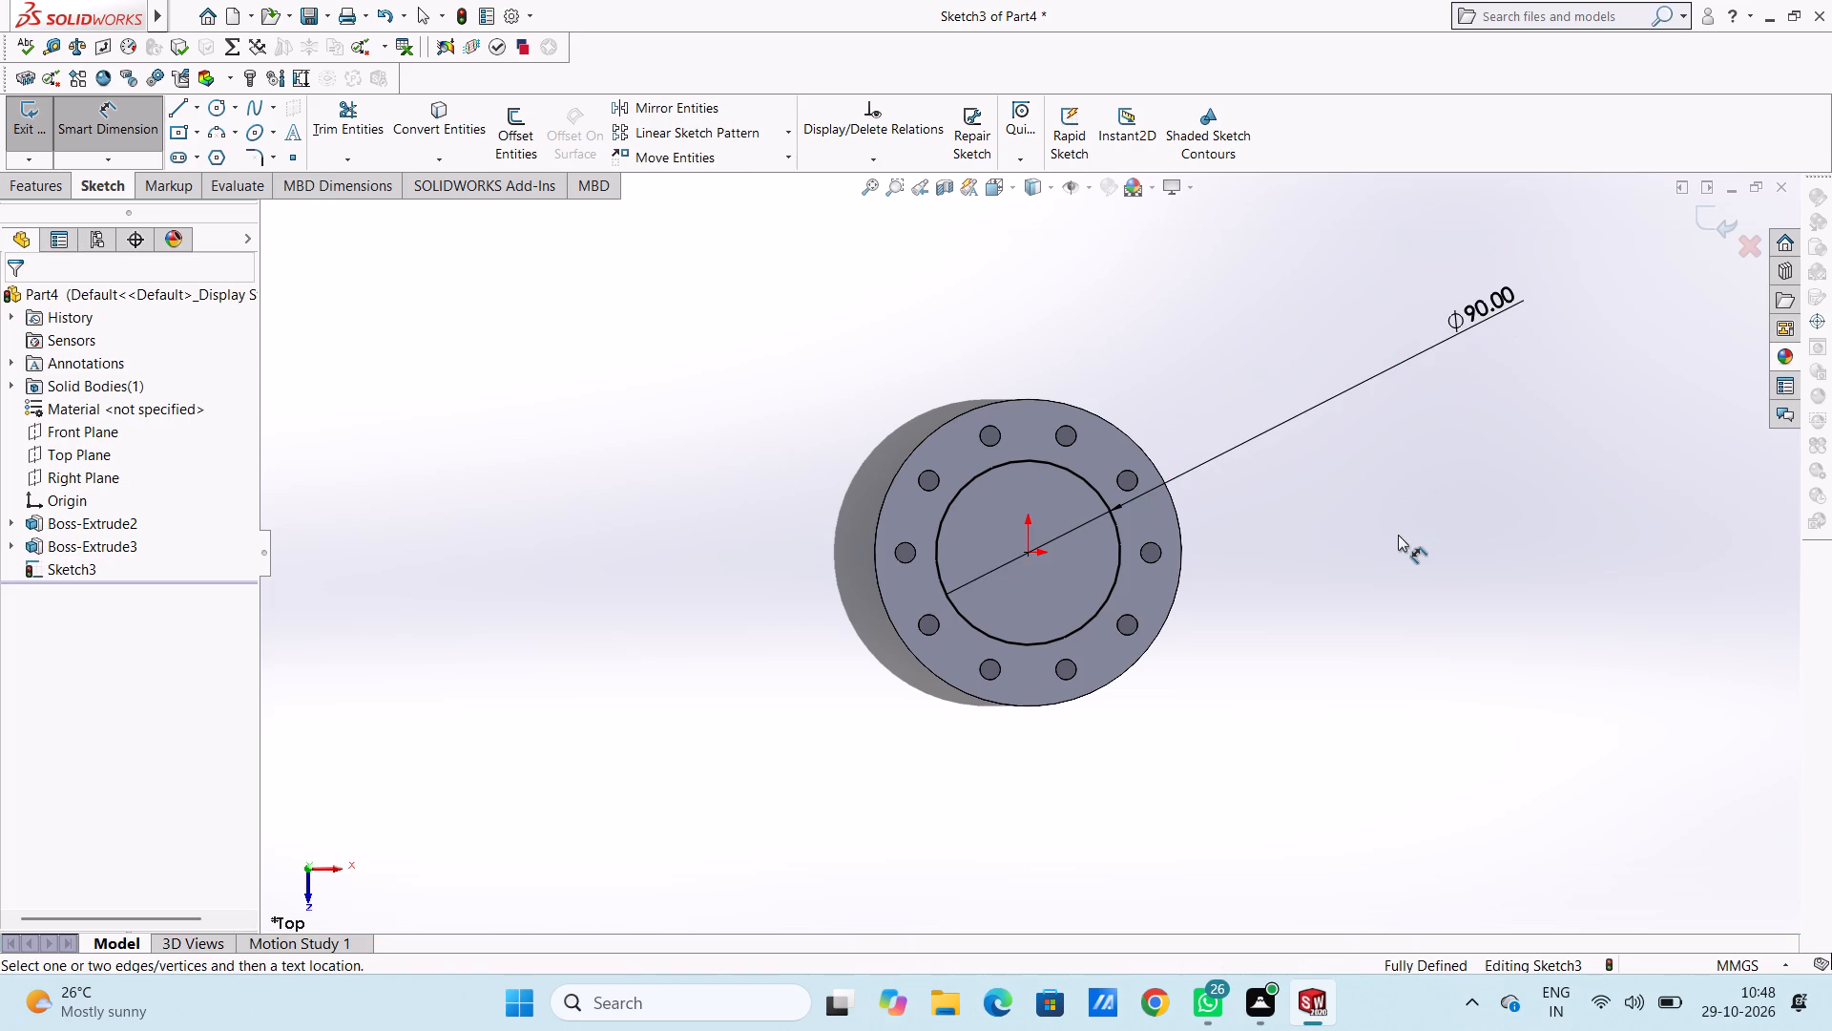
click(92, 137)
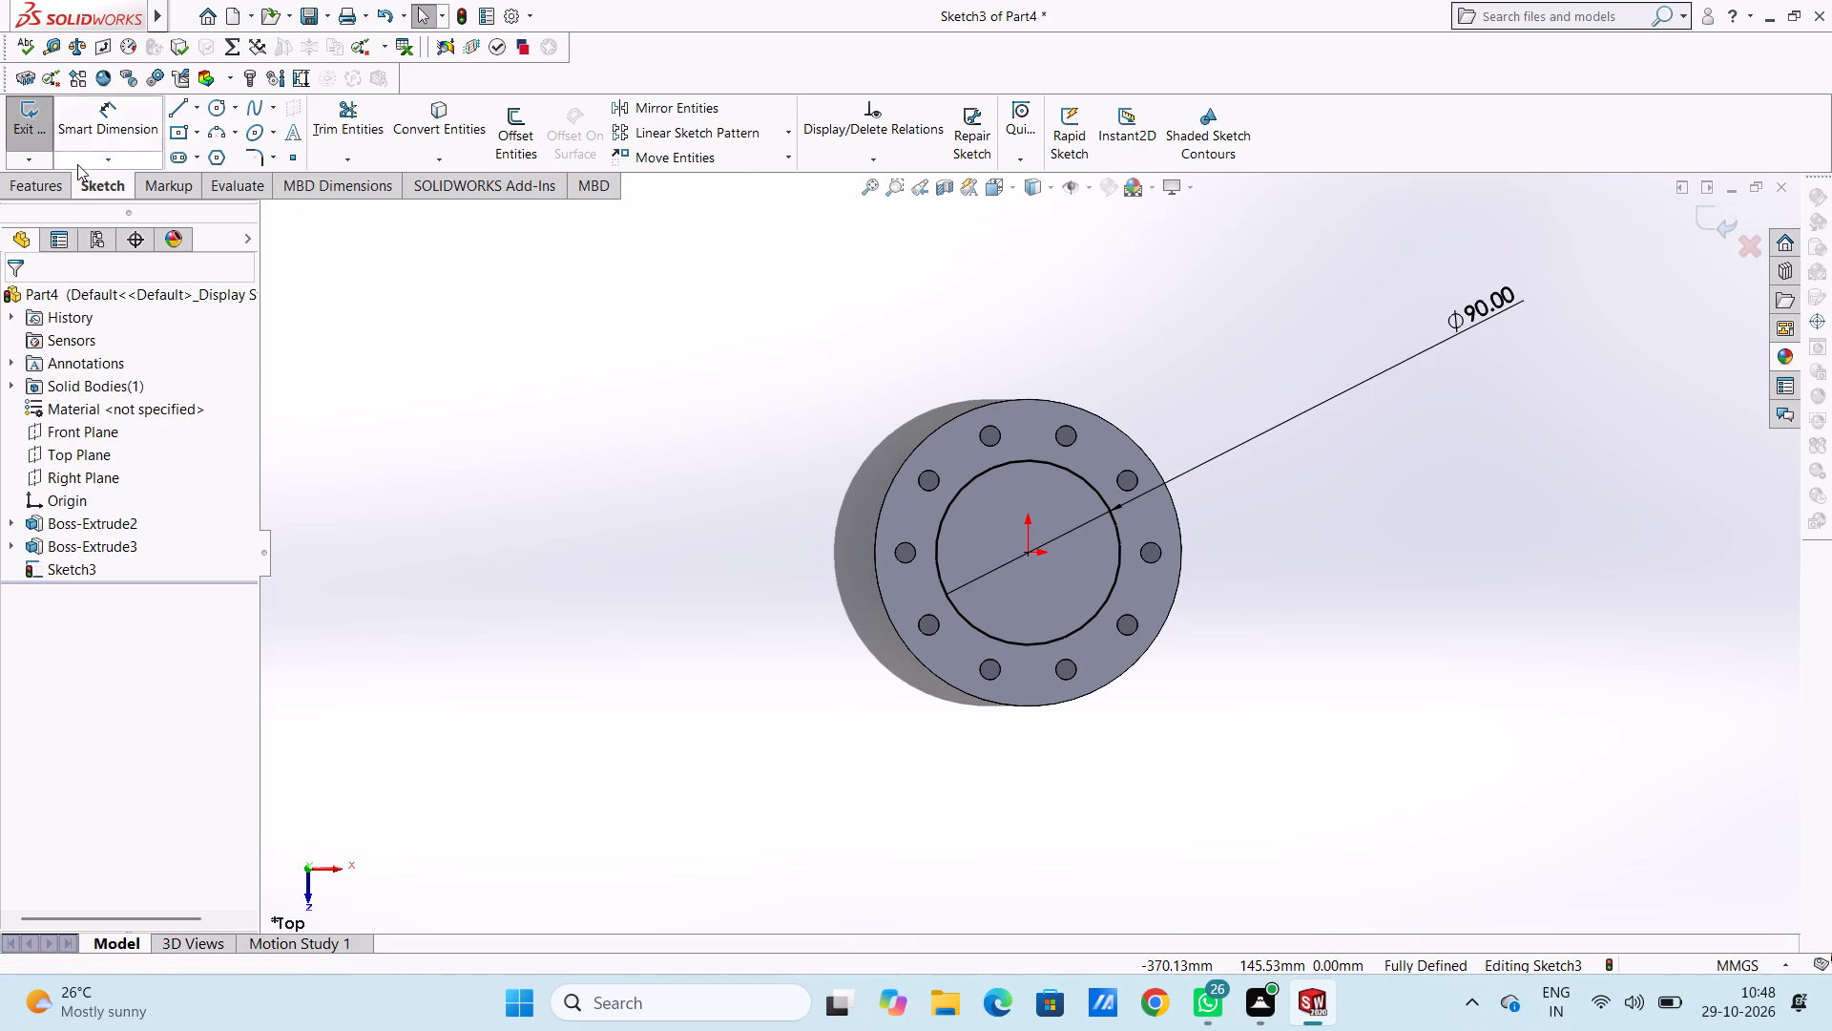
Extrude the 90 mm circle as a blind boss 70 mm deep, merged with the discs.
click(59, 191)
click(31, 120)
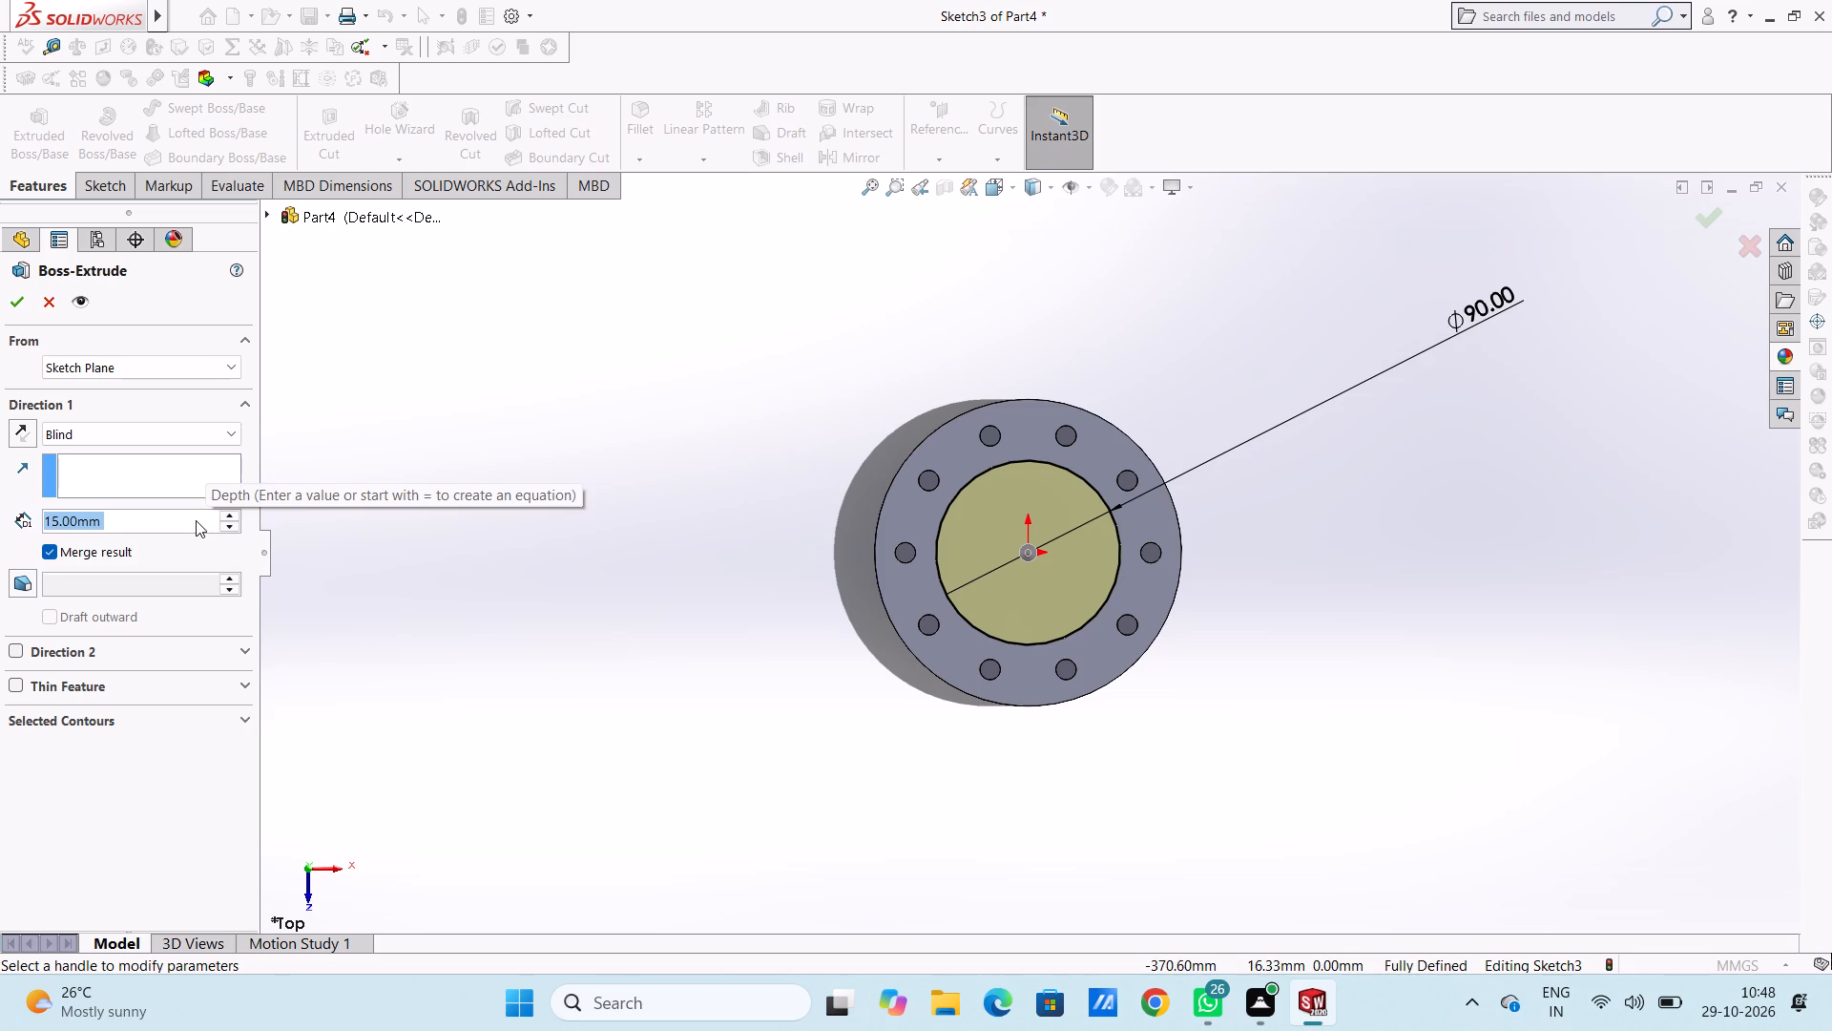
text(70)
key(Return)
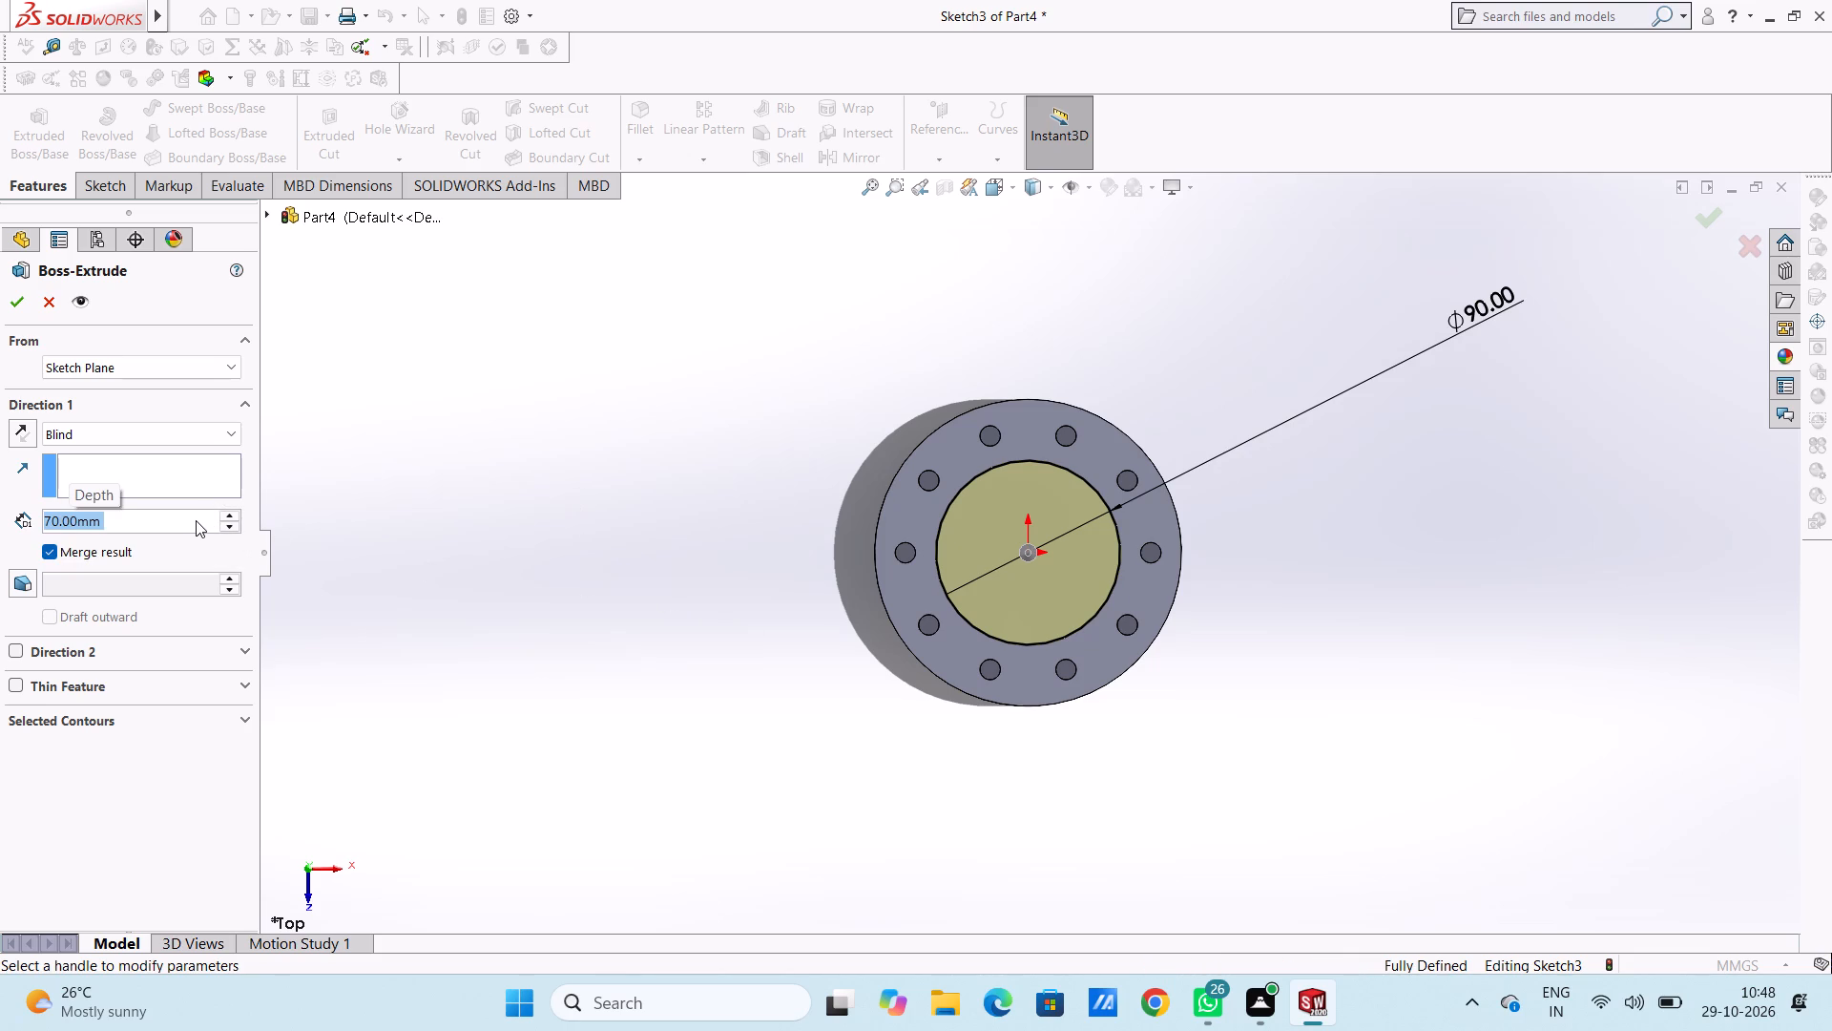
middle_drag(467, 494, 615, 490)
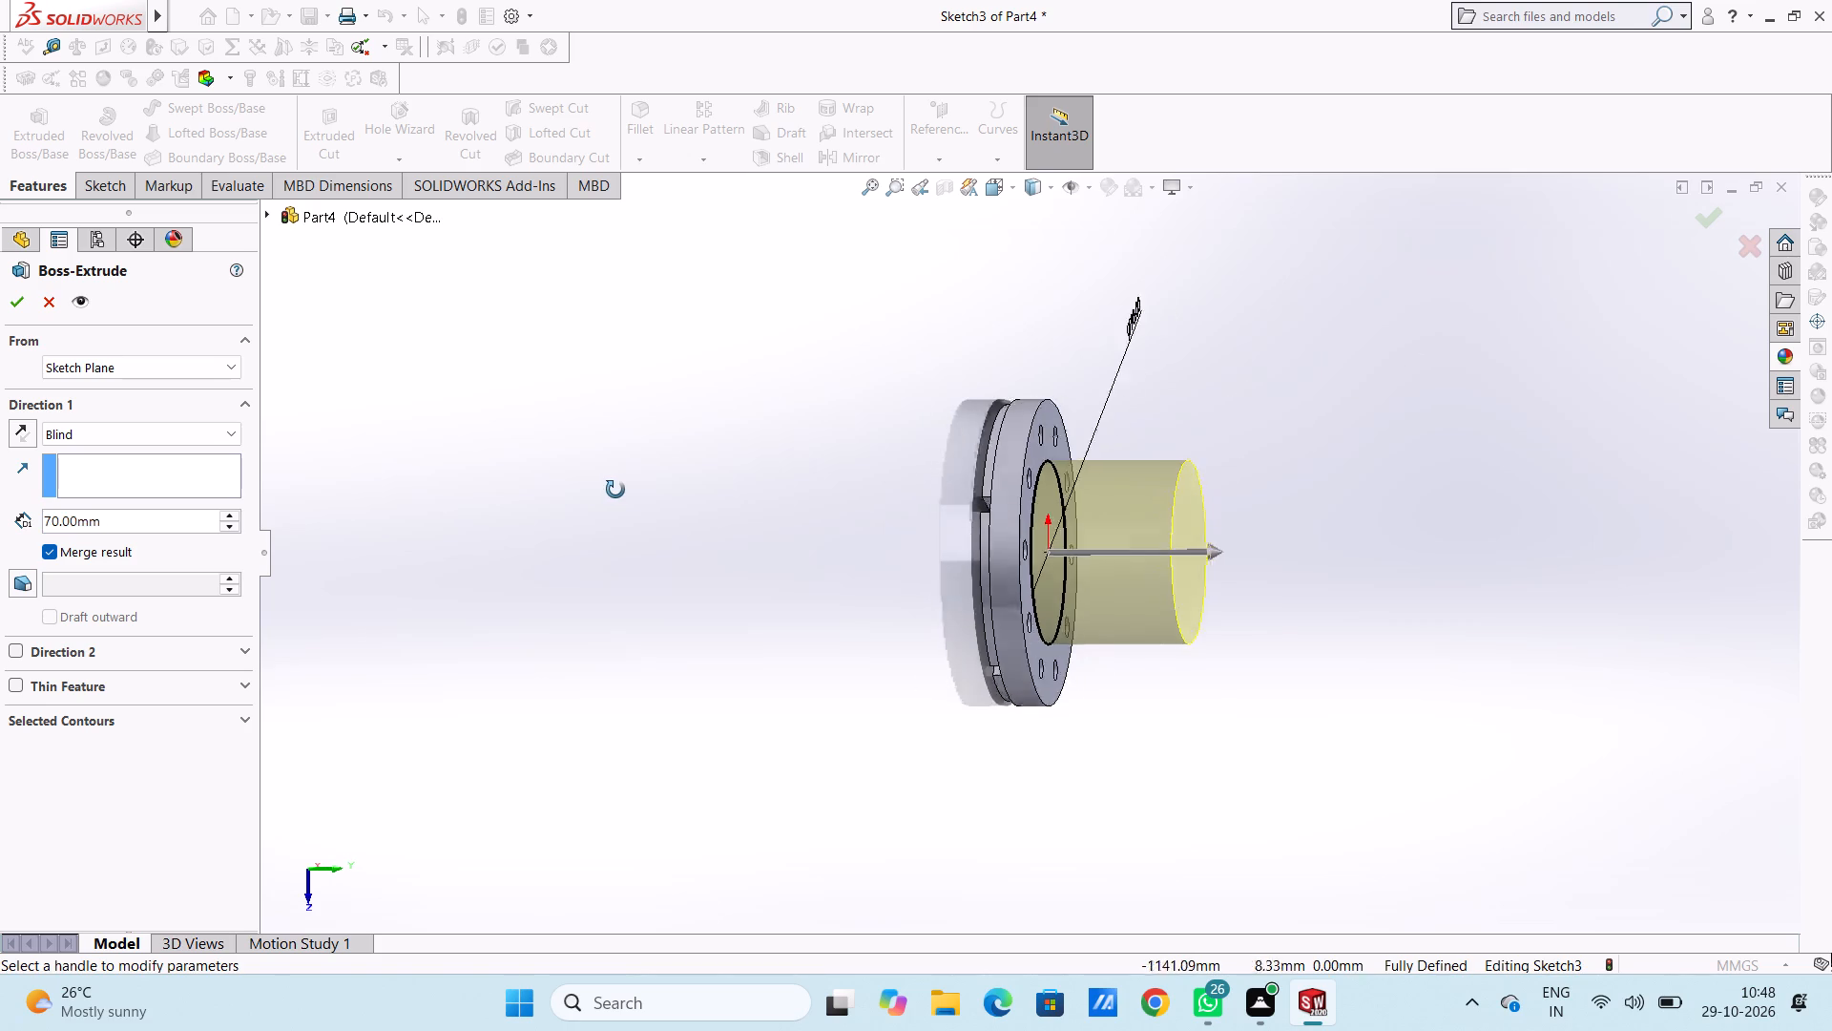
middle_drag(615, 490, 608, 490)
click(28, 305)
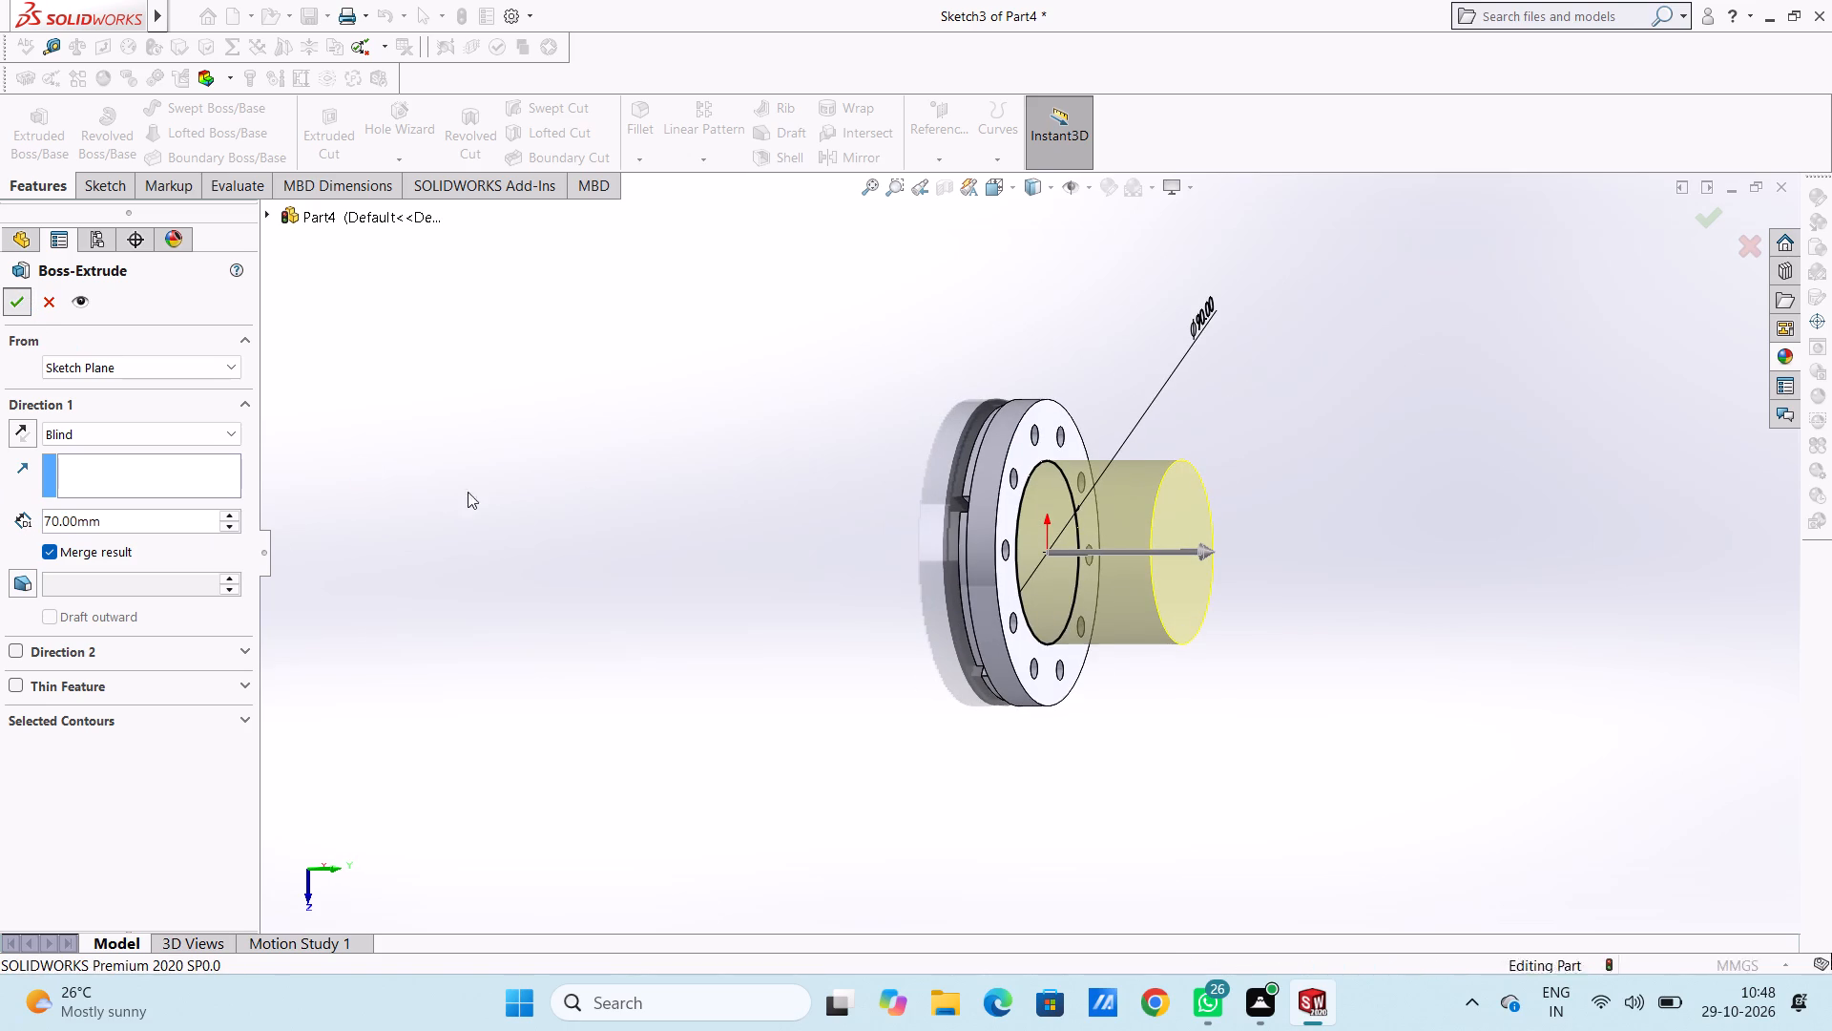
click(526, 494)
Start a sketch on the cylinder's top face and draw an origin-centred circle coinciding with its edge, 45 mm in radius.
middle_drag(531, 605, 502, 431)
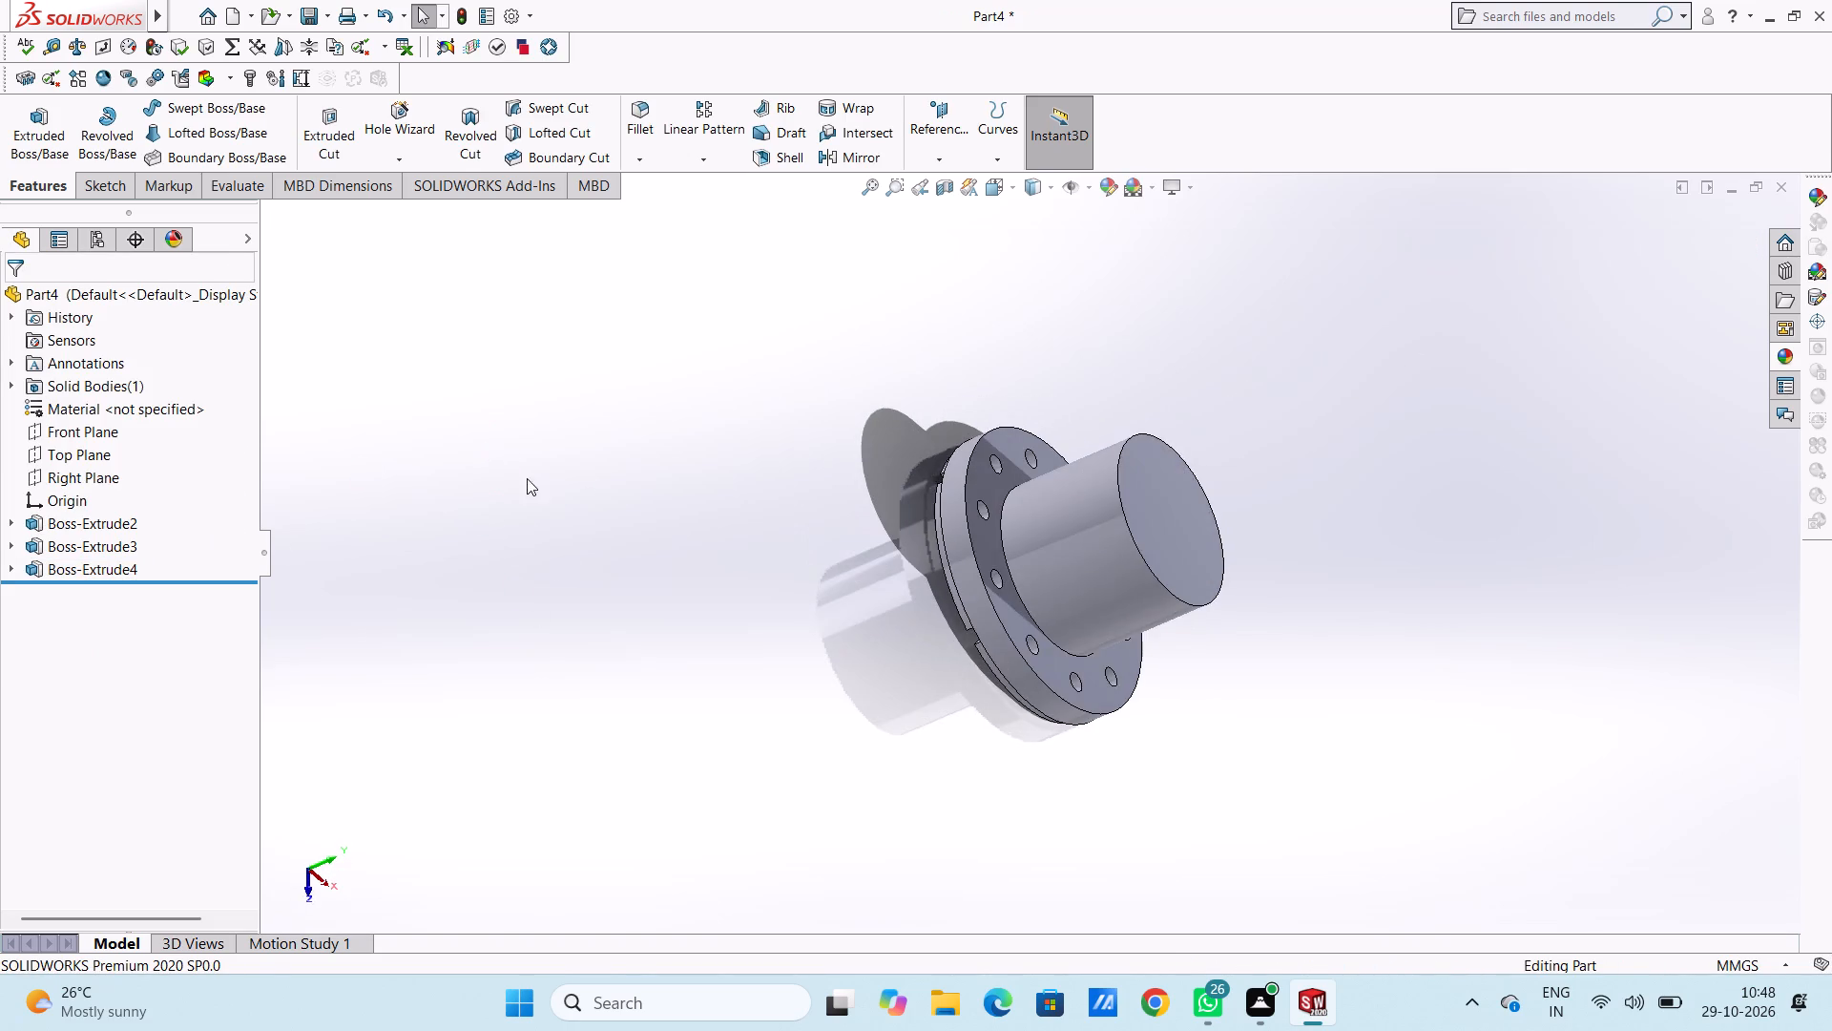
middle_drag(562, 558, 563, 451)
middle_drag(613, 552, 513, 473)
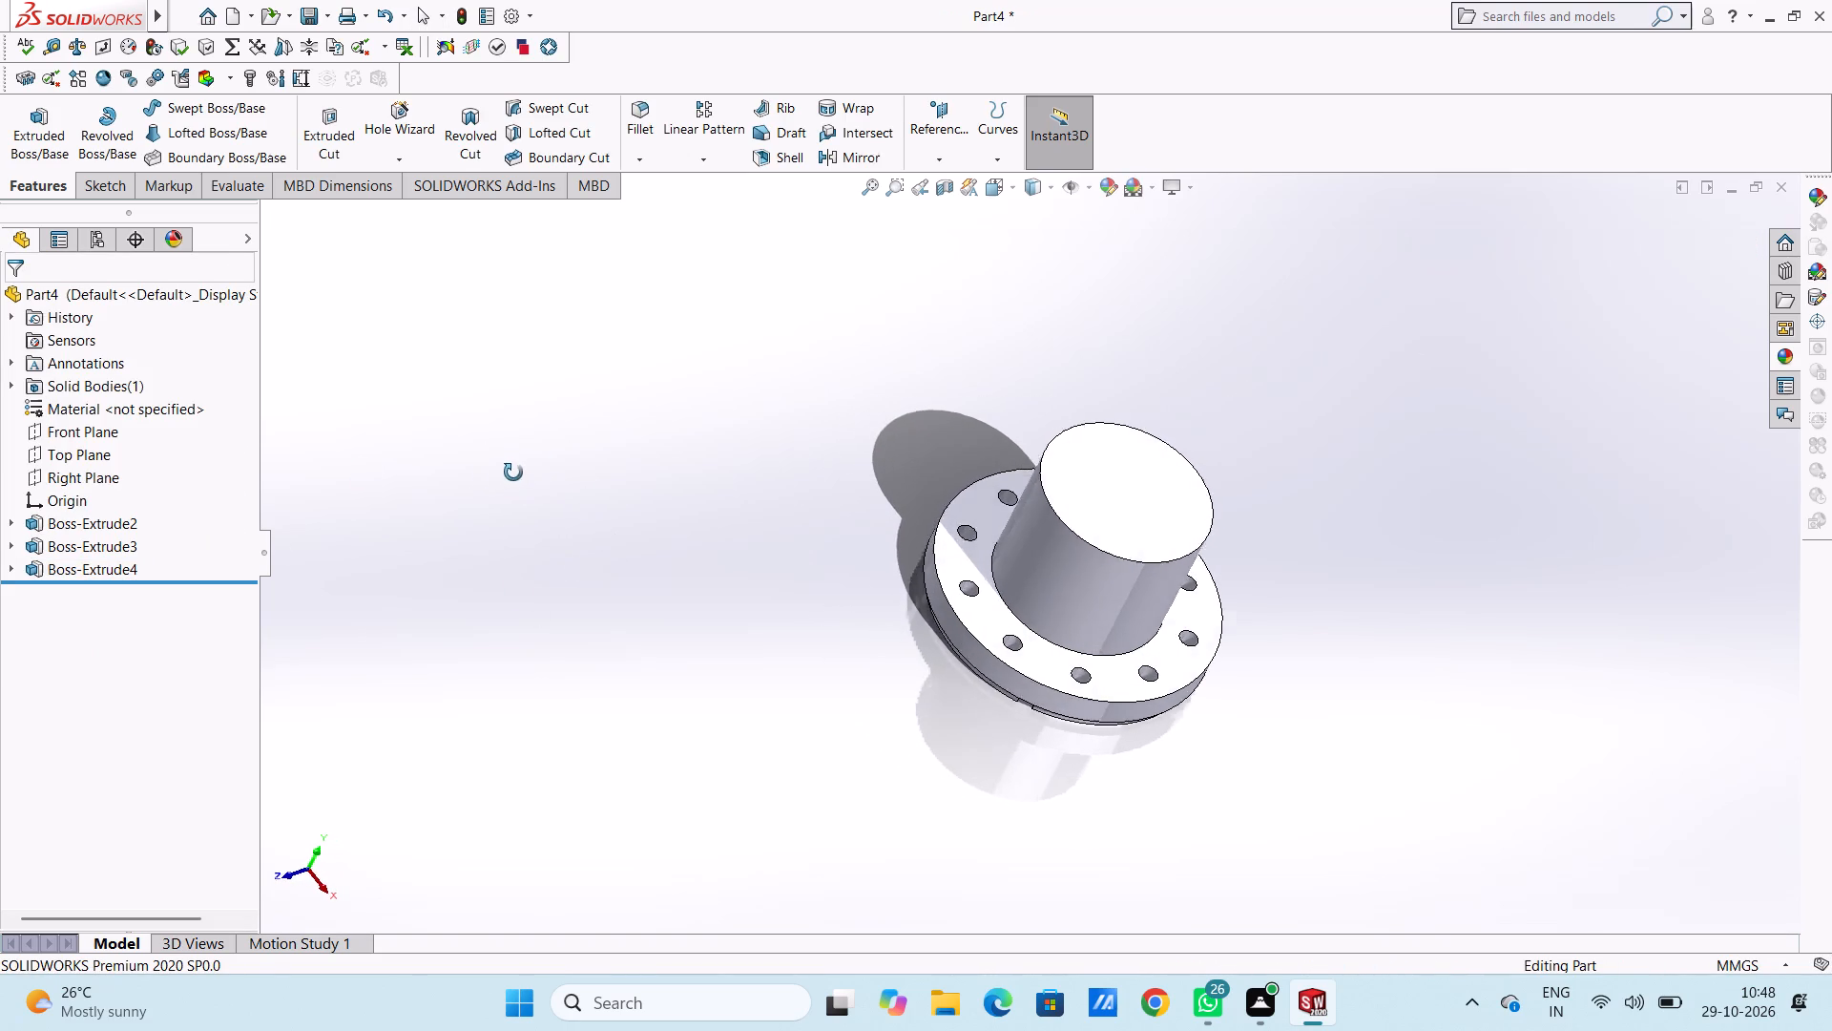
middle_drag(513, 473, 513, 468)
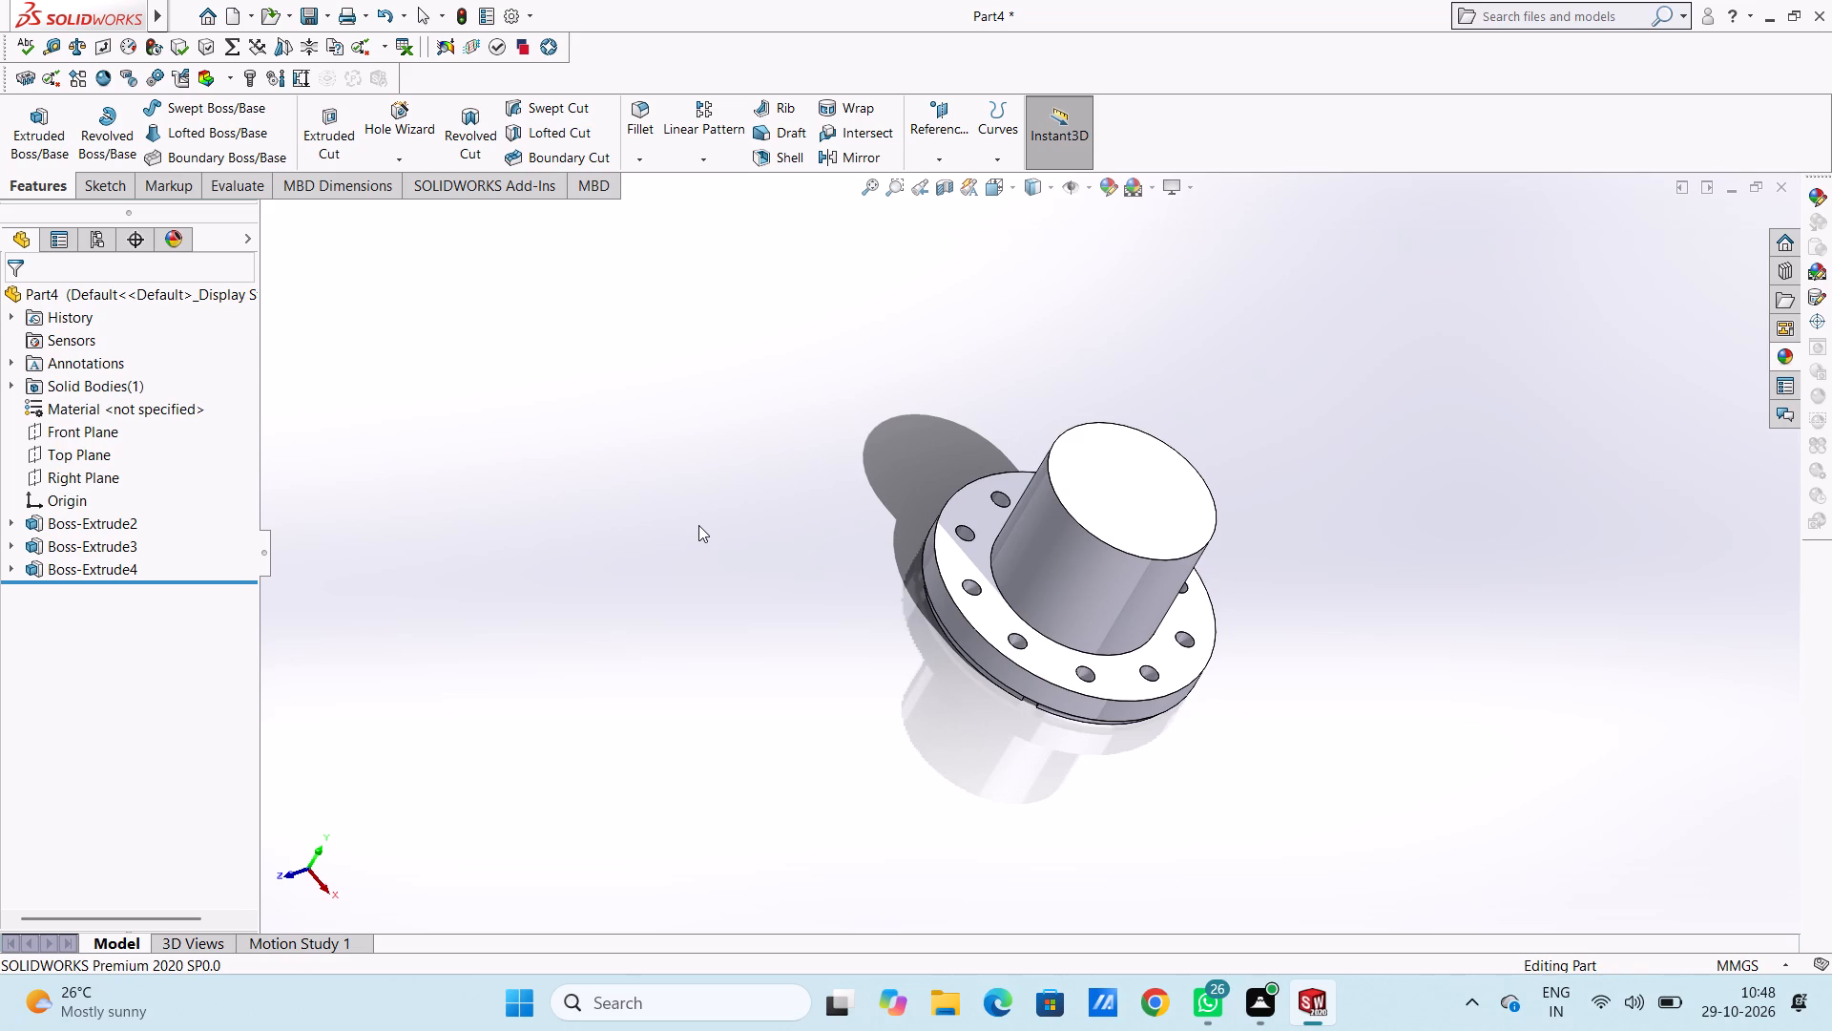
key(ctrl+5)
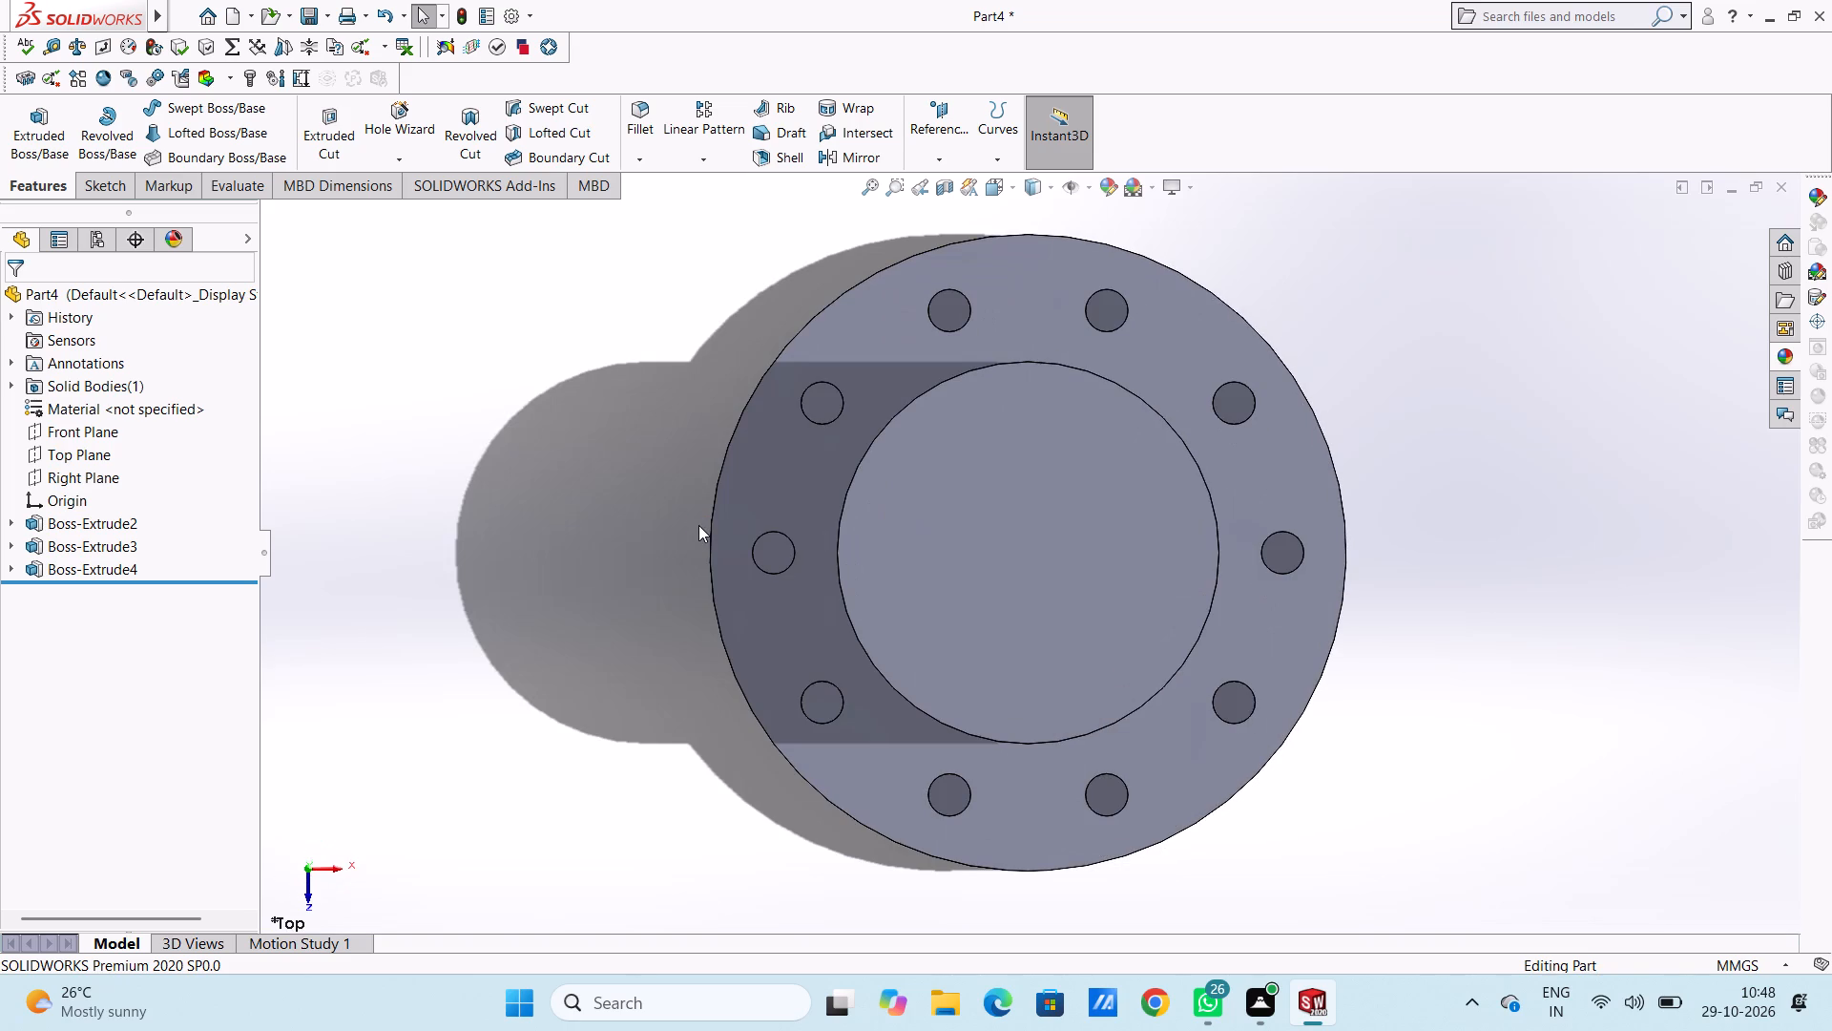
scroll(1073, 558, up, 5)
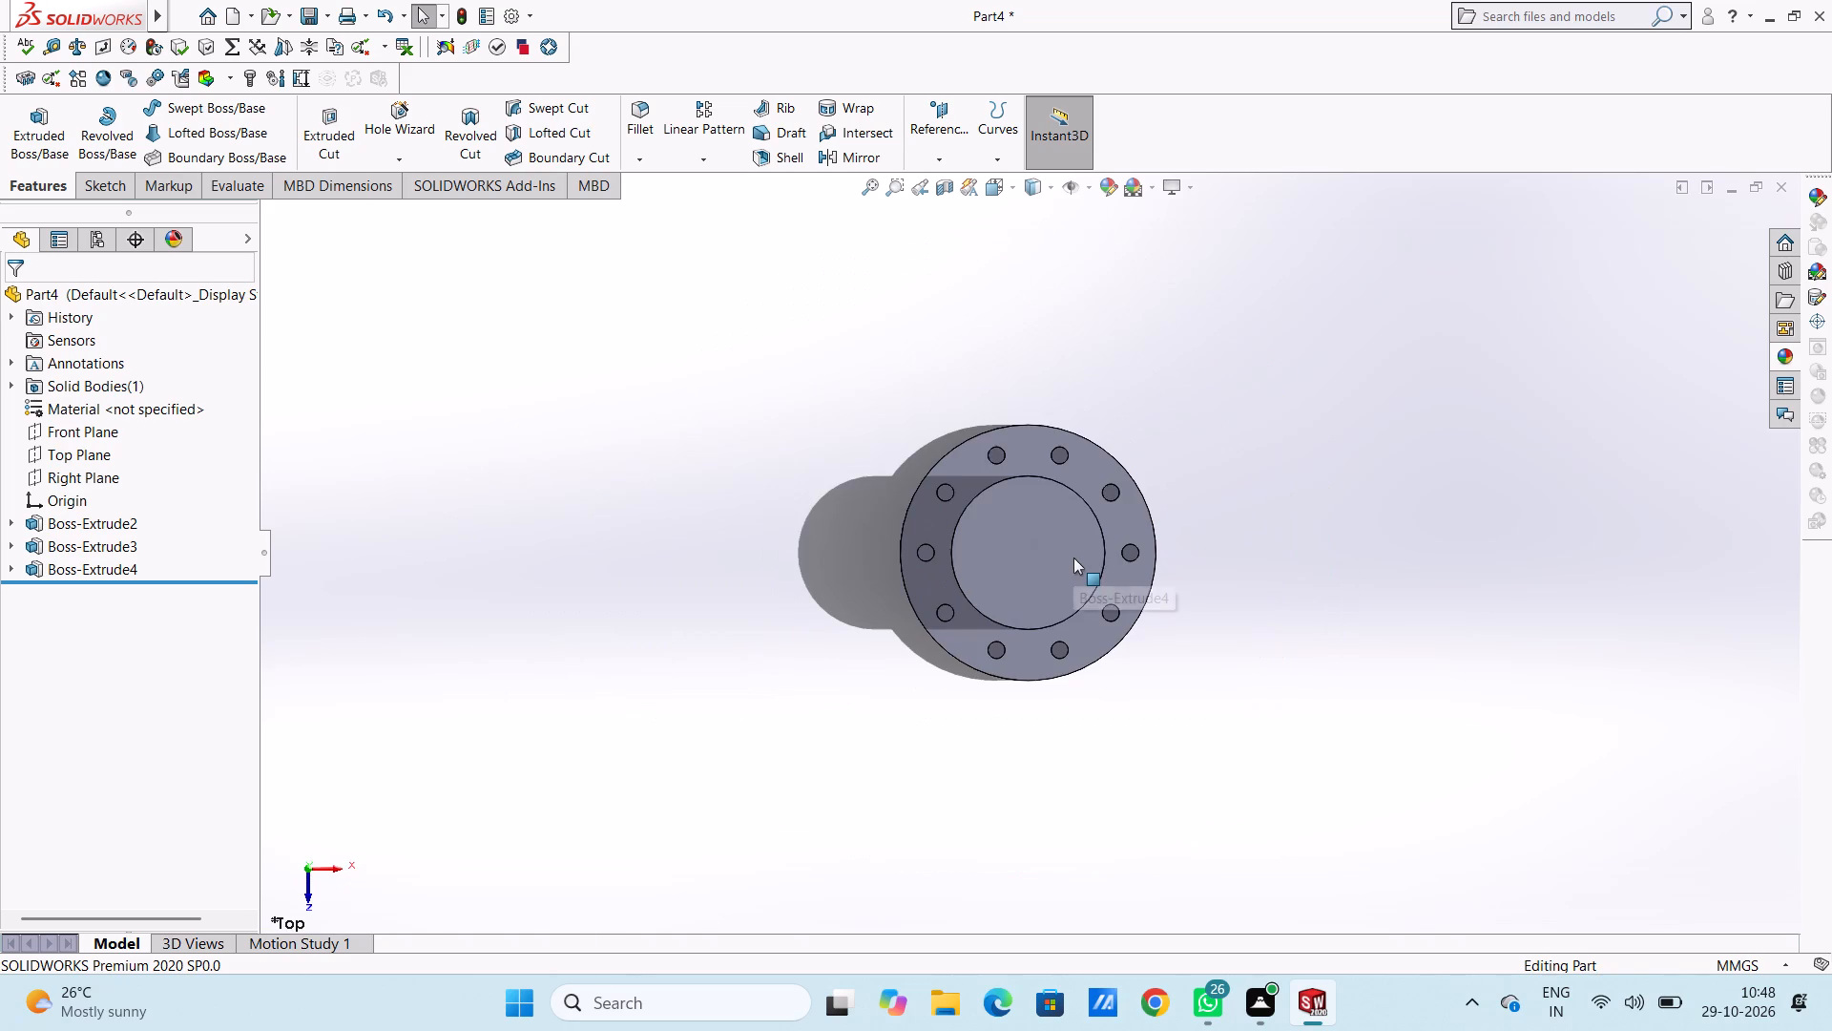
click(1027, 548)
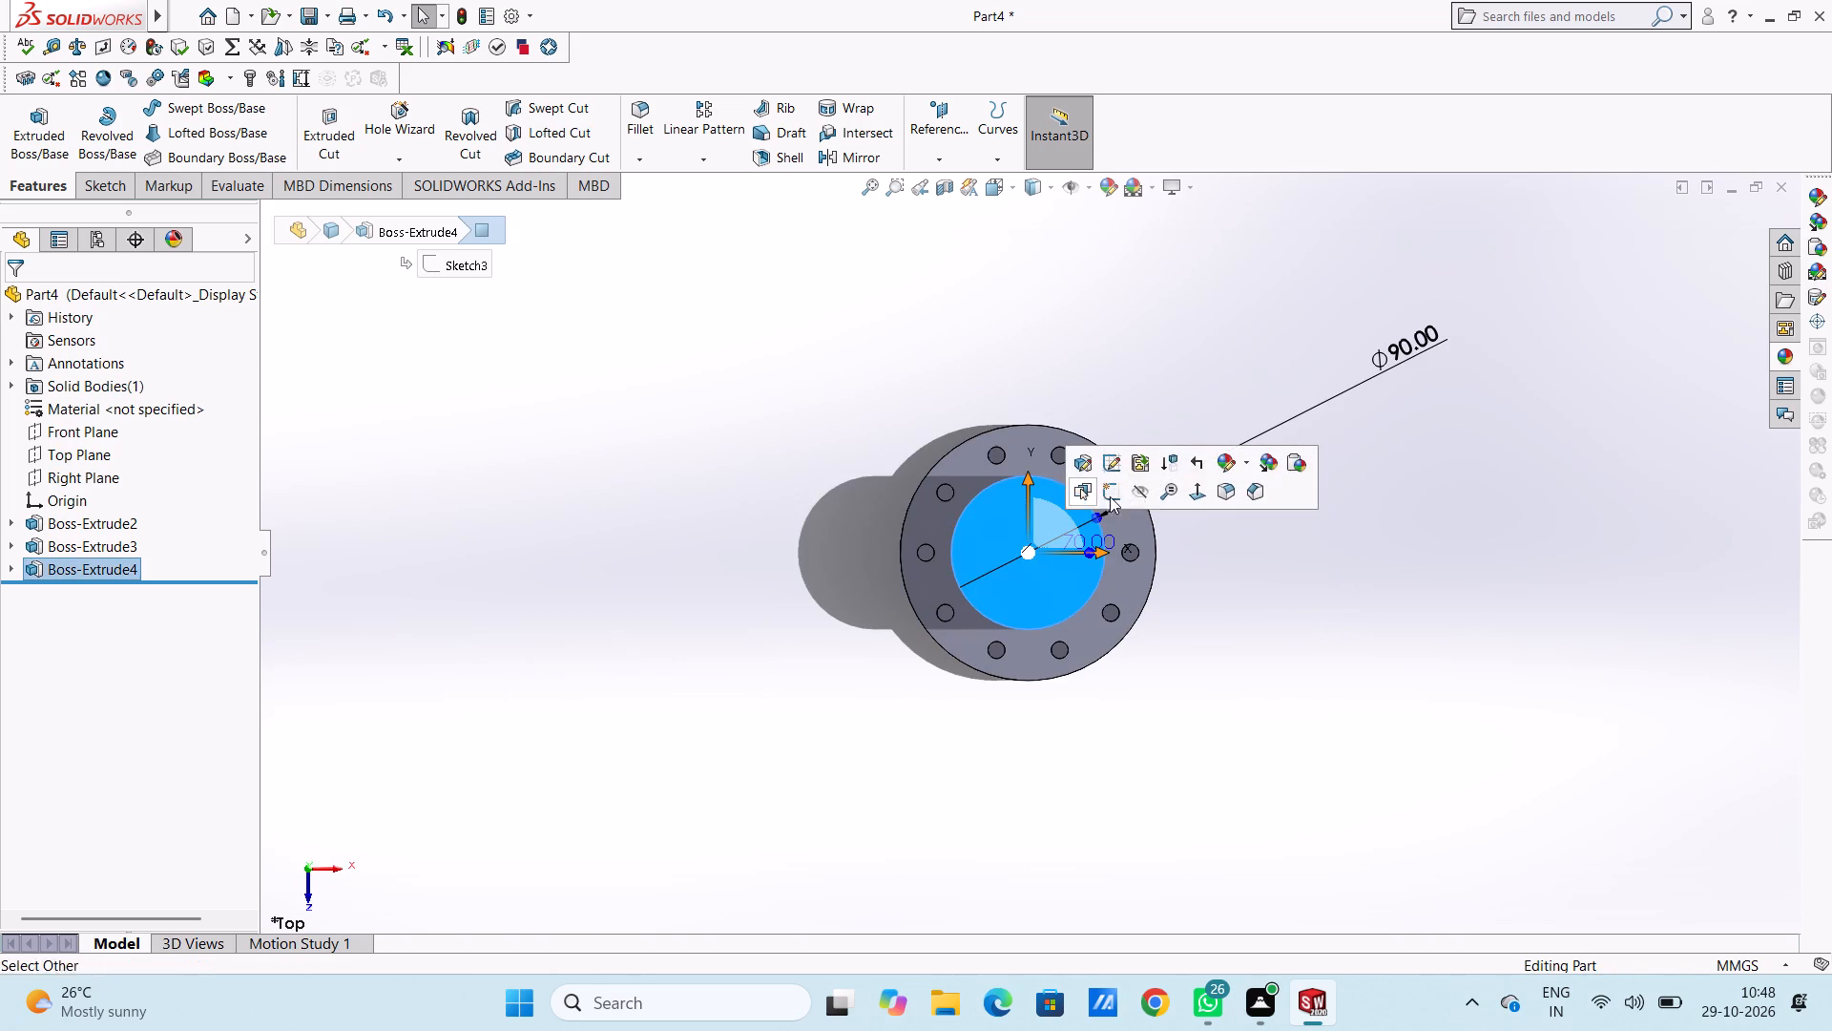
click(1115, 493)
click(1250, 563)
scroll(1083, 510, down, 3)
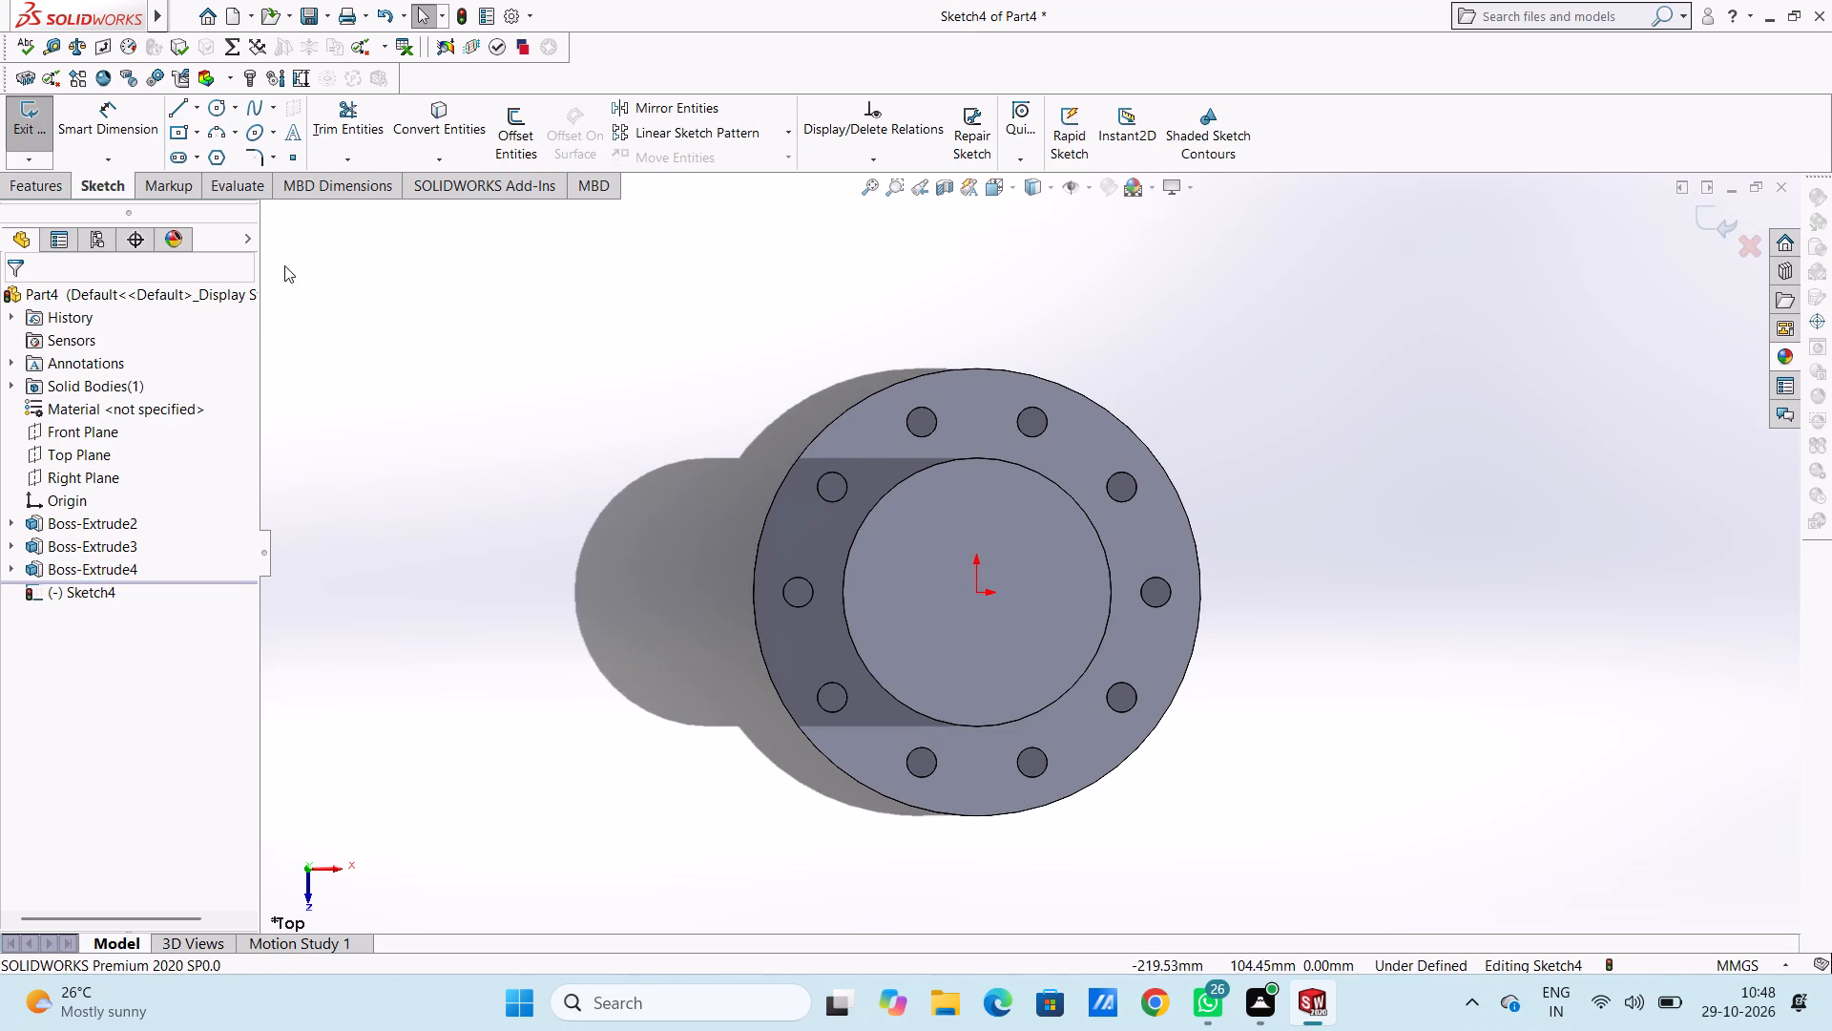
click(221, 111)
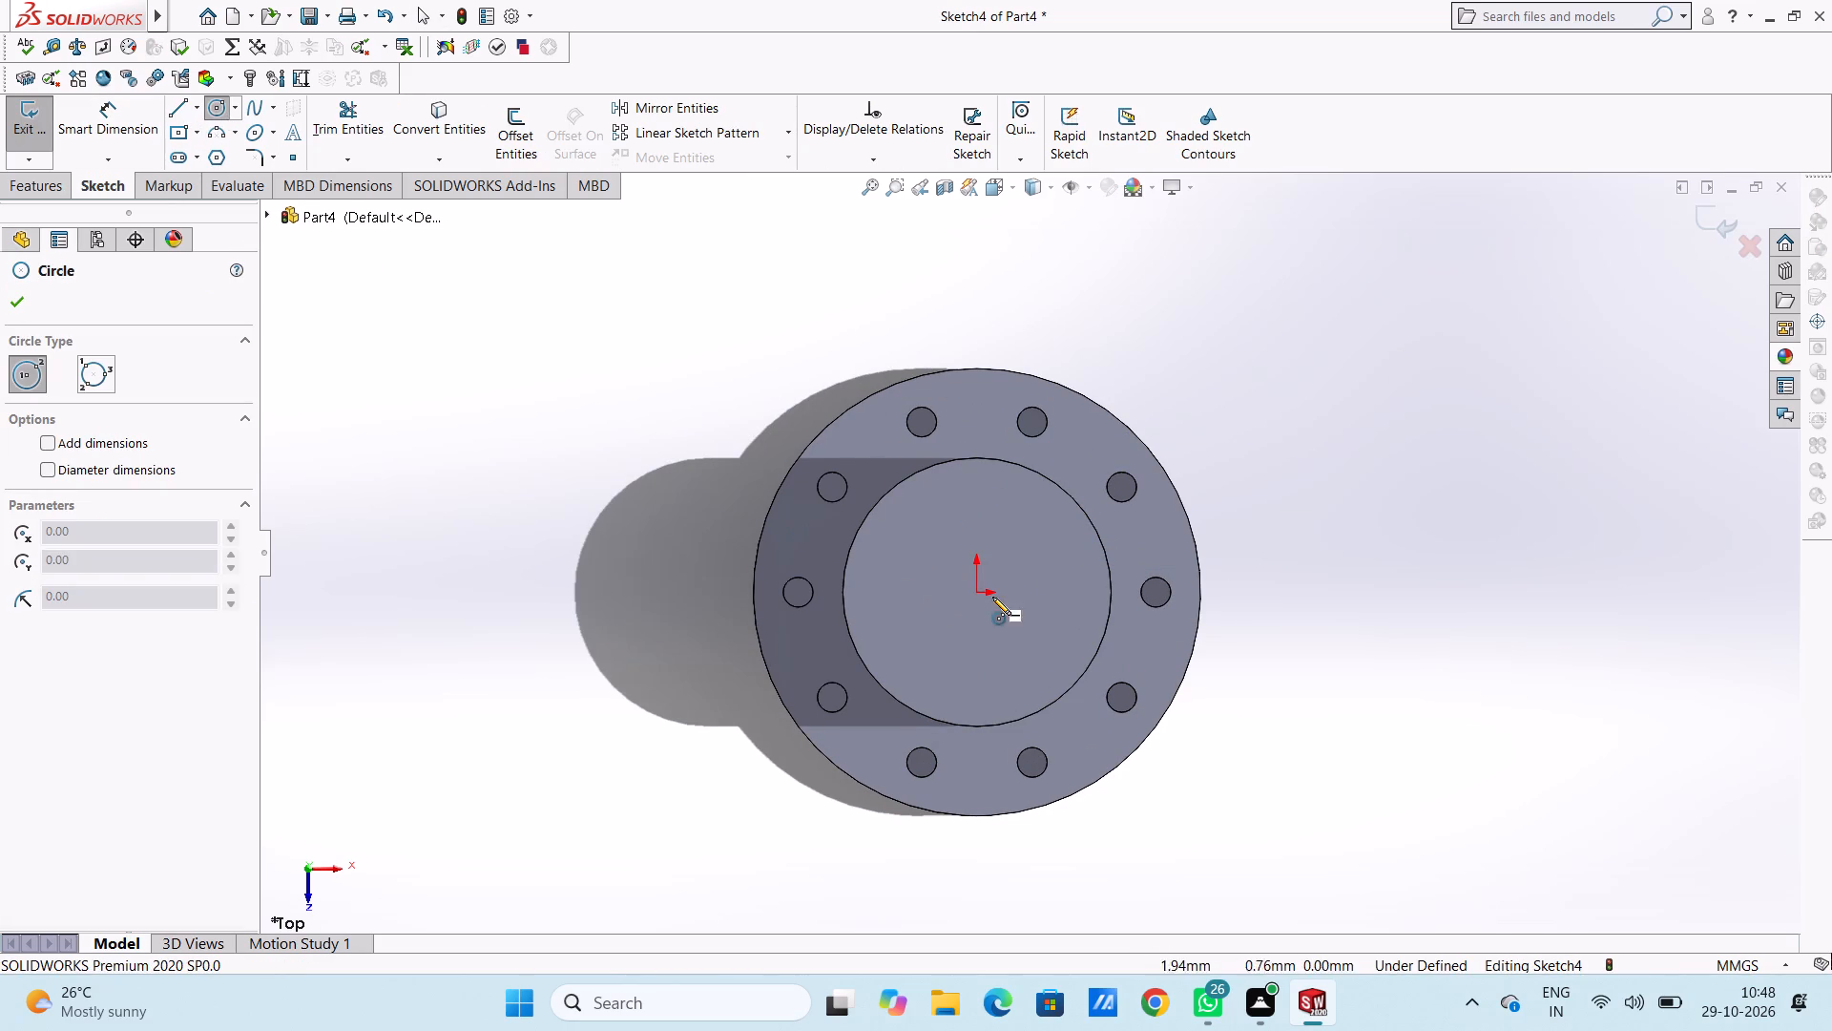
click(972, 597)
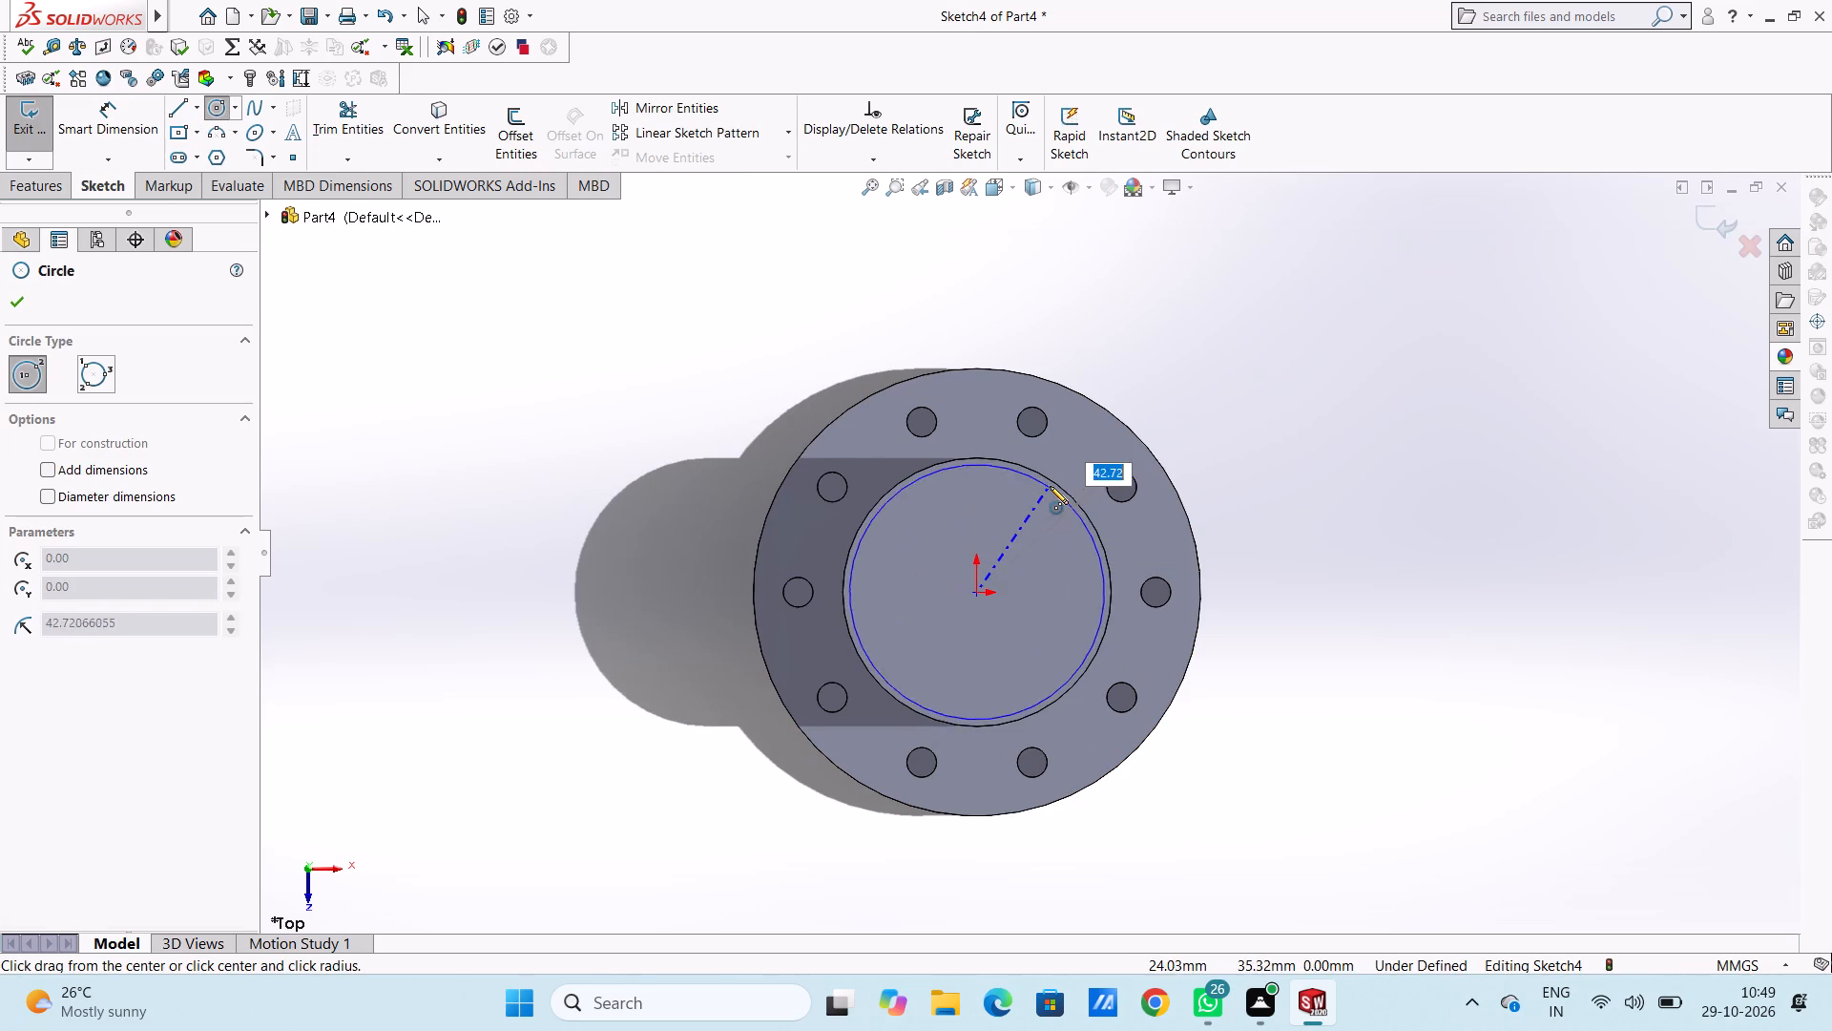
click(1051, 483)
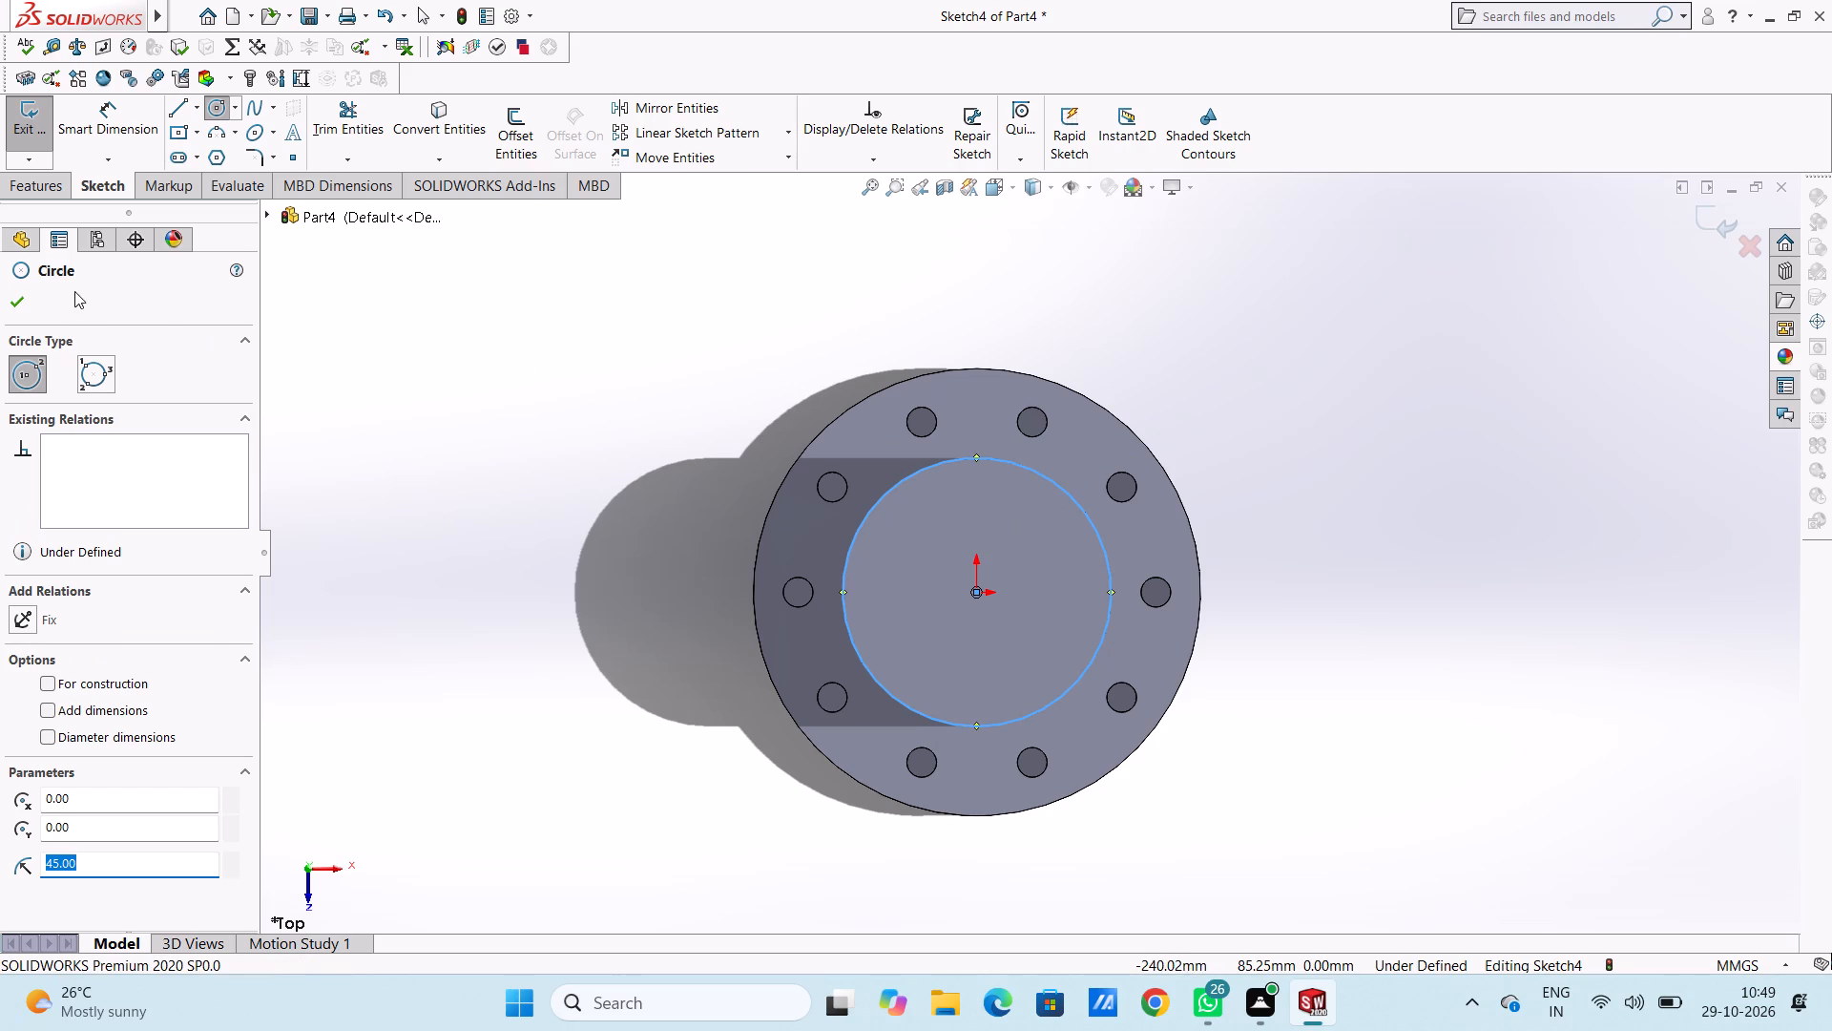
click(24, 297)
click(435, 383)
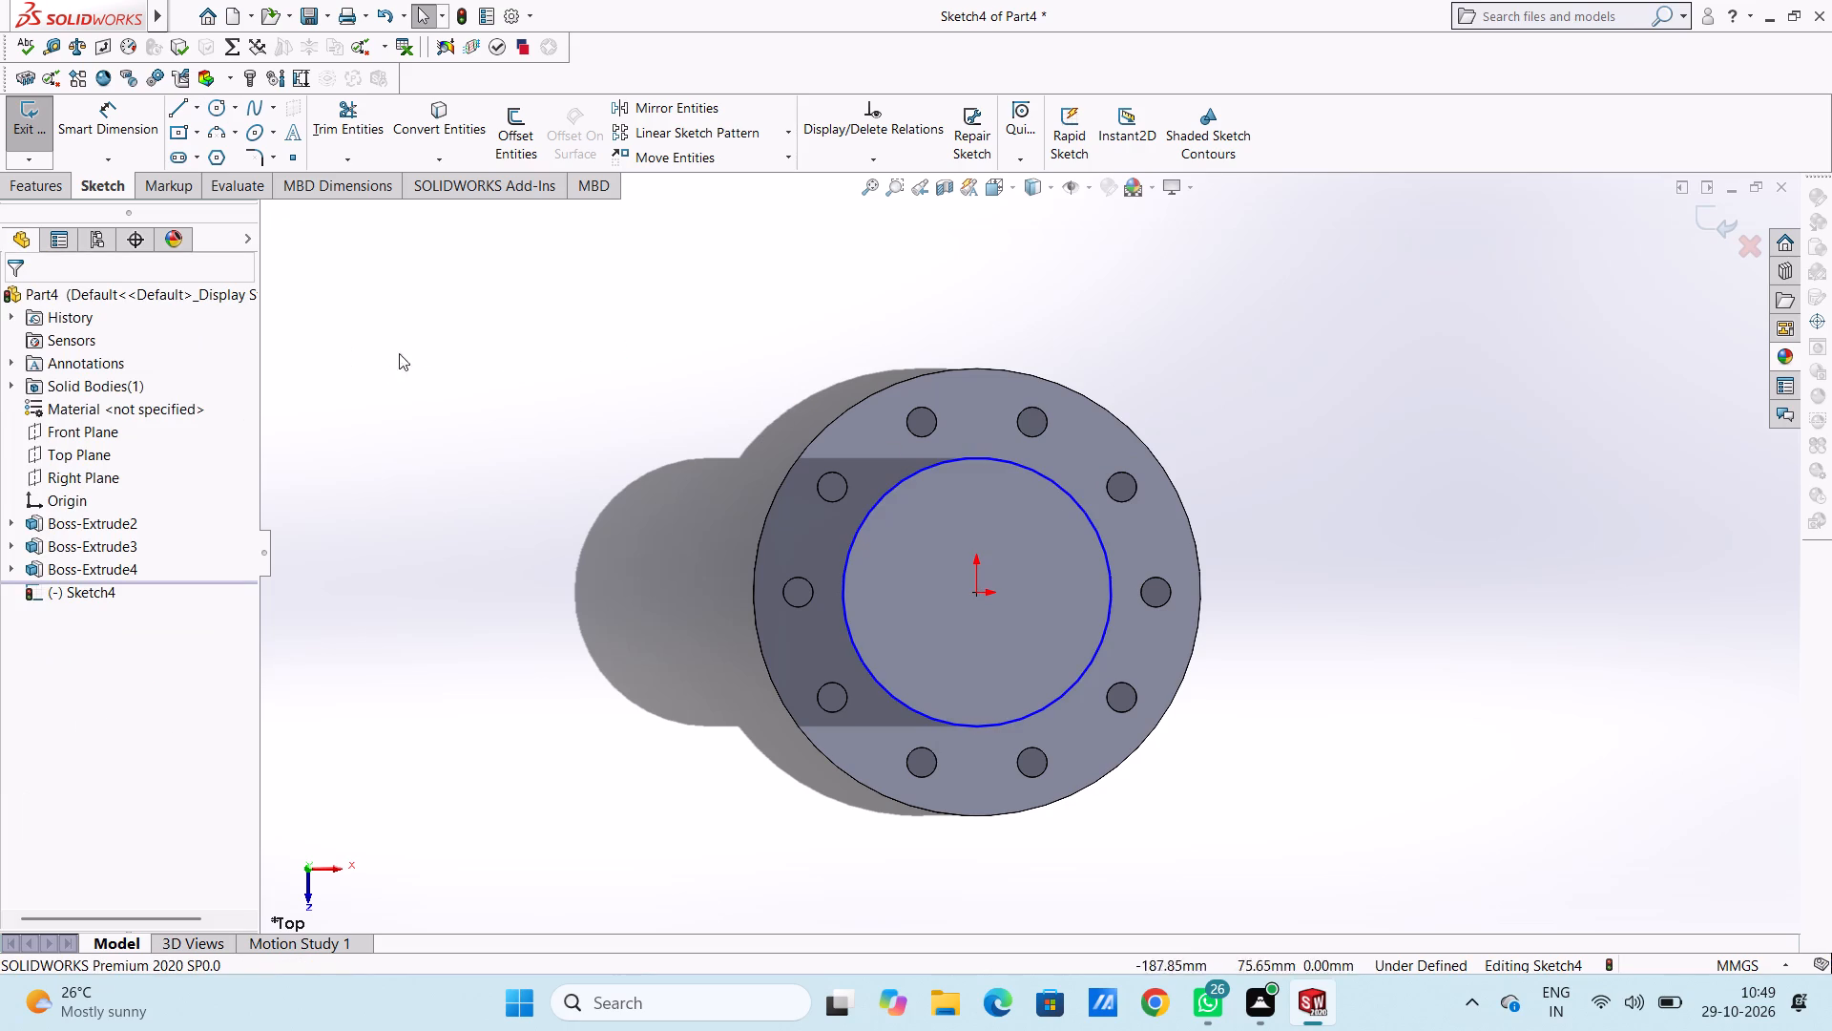
Dimension the diameter of the circle on the cylinder's top face and exit the sketch.
click(140, 115)
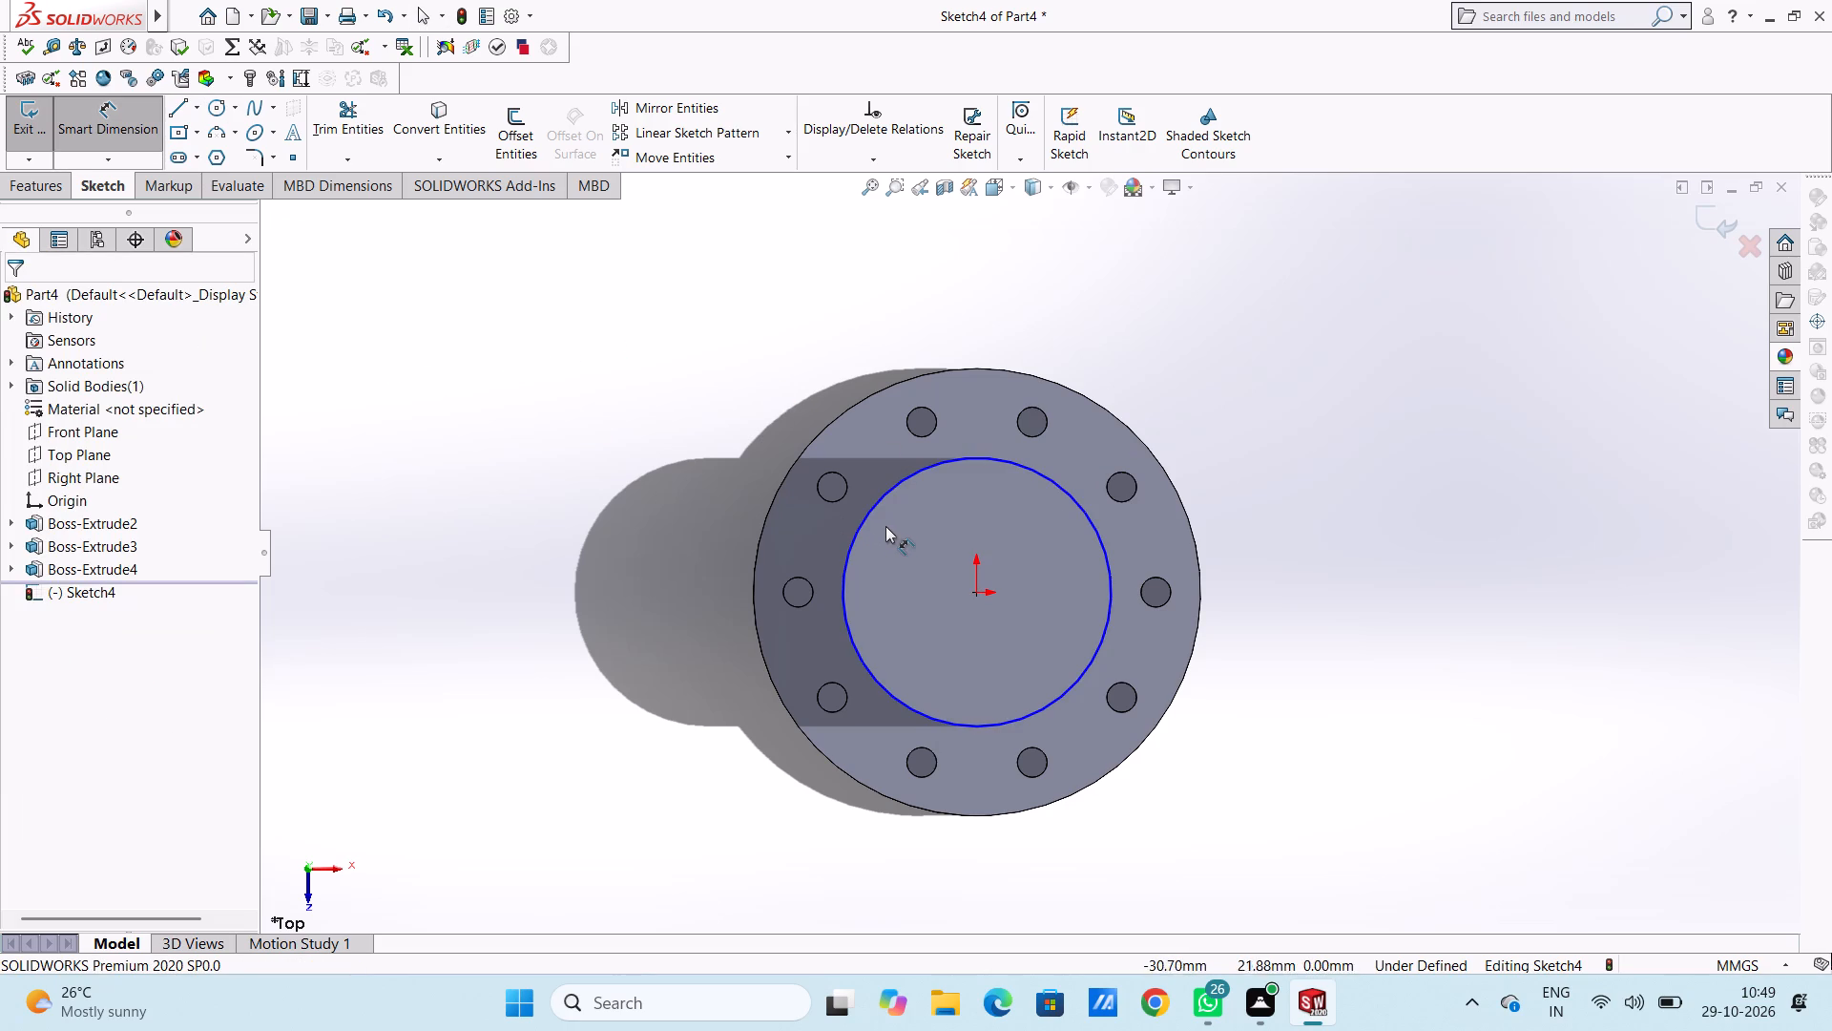
click(874, 515)
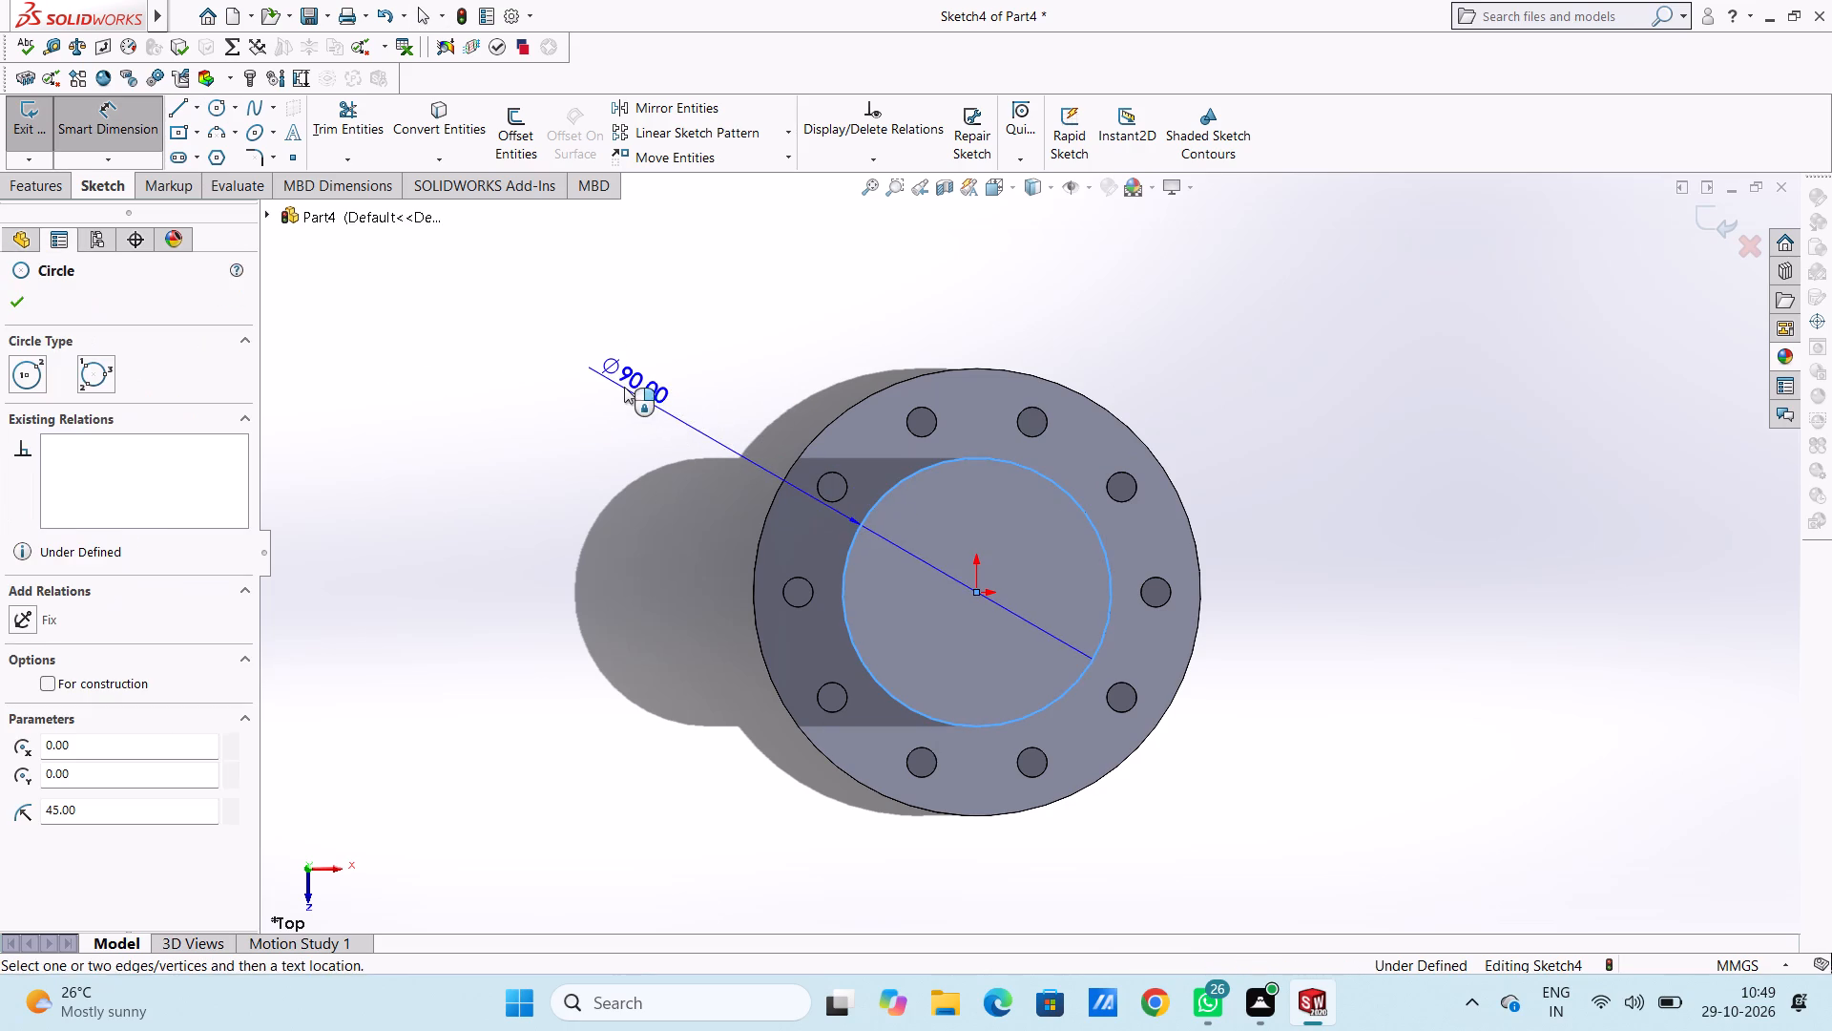
click(624, 386)
click(545, 354)
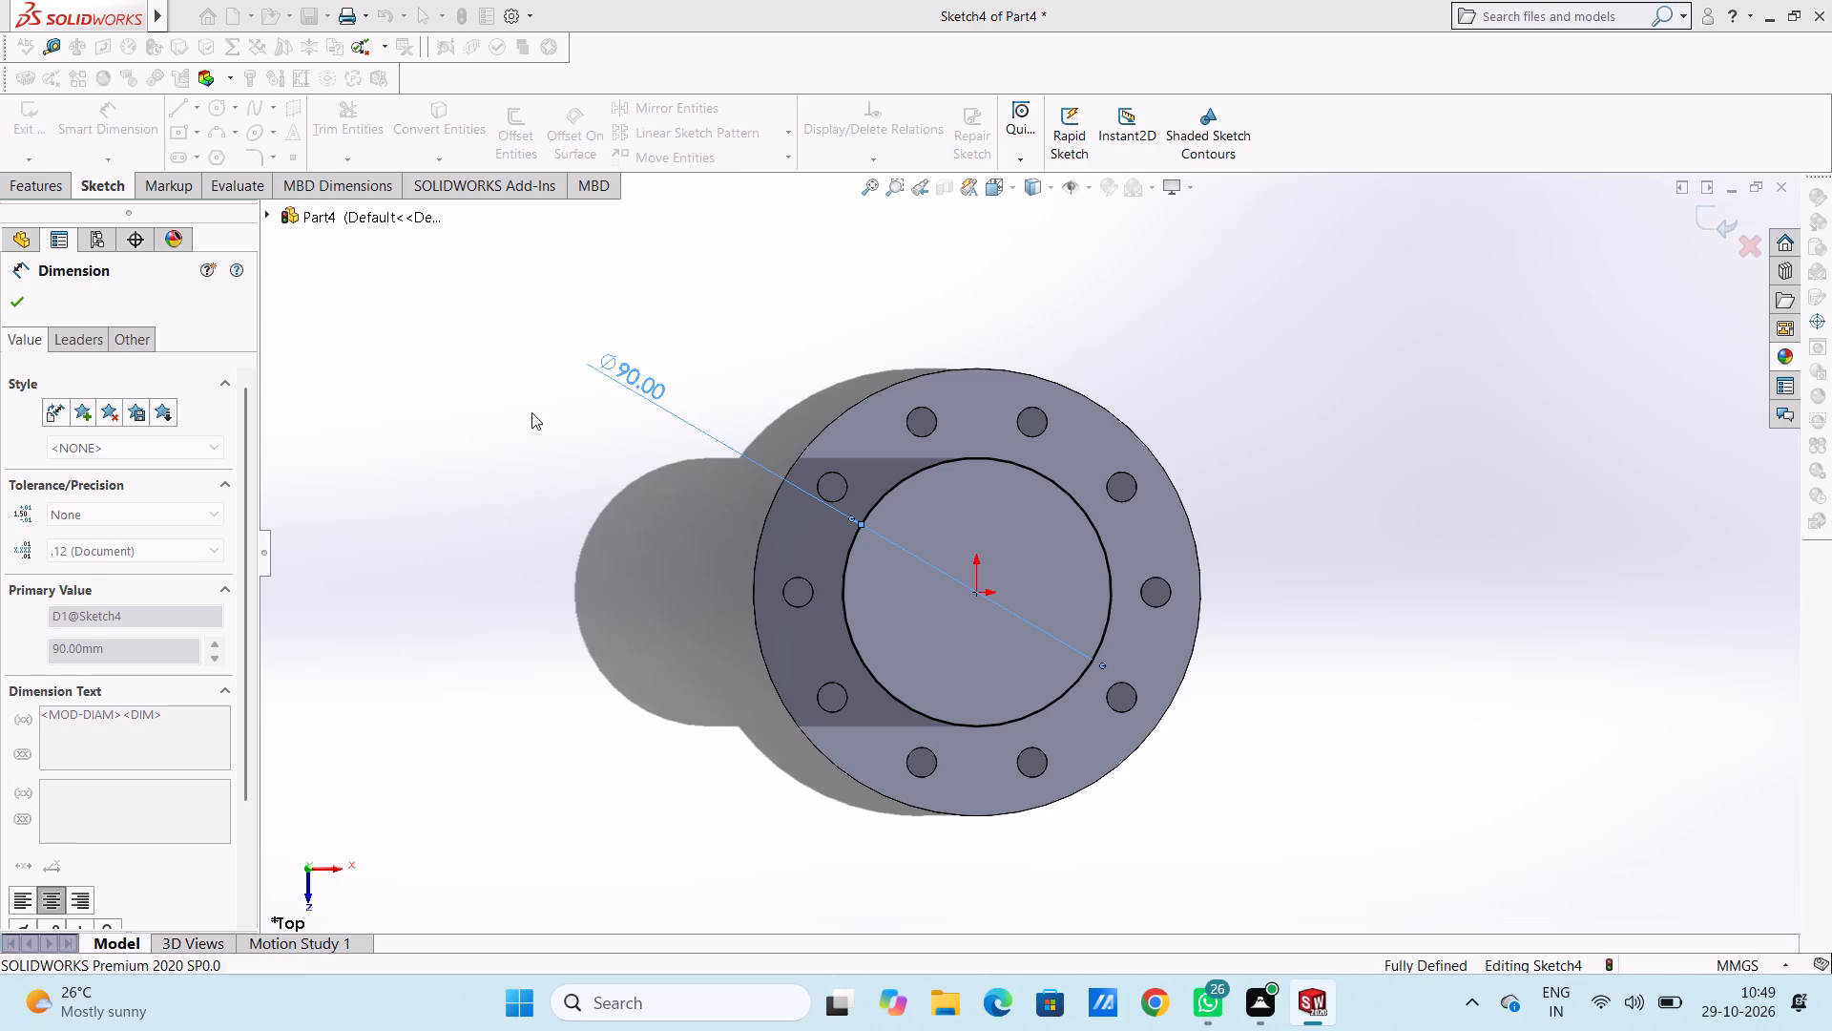
click(531, 412)
middle_drag(657, 684, 726, 398)
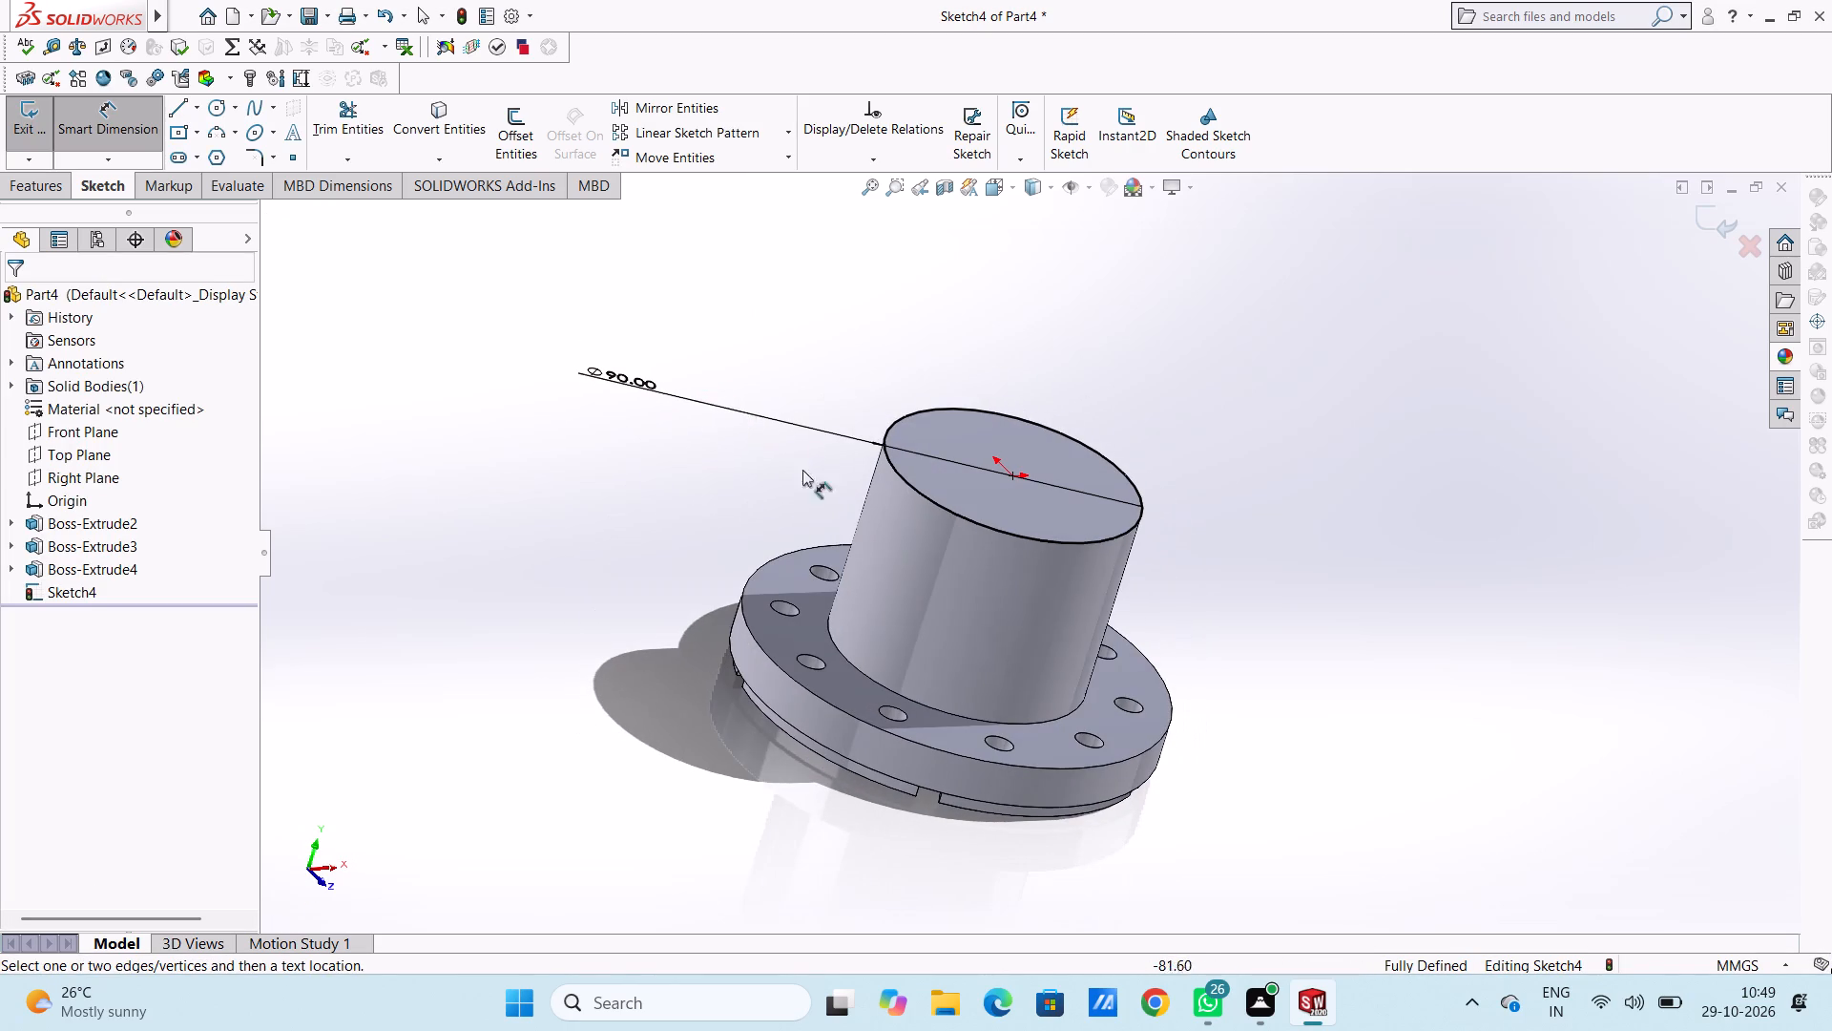
click(1700, 219)
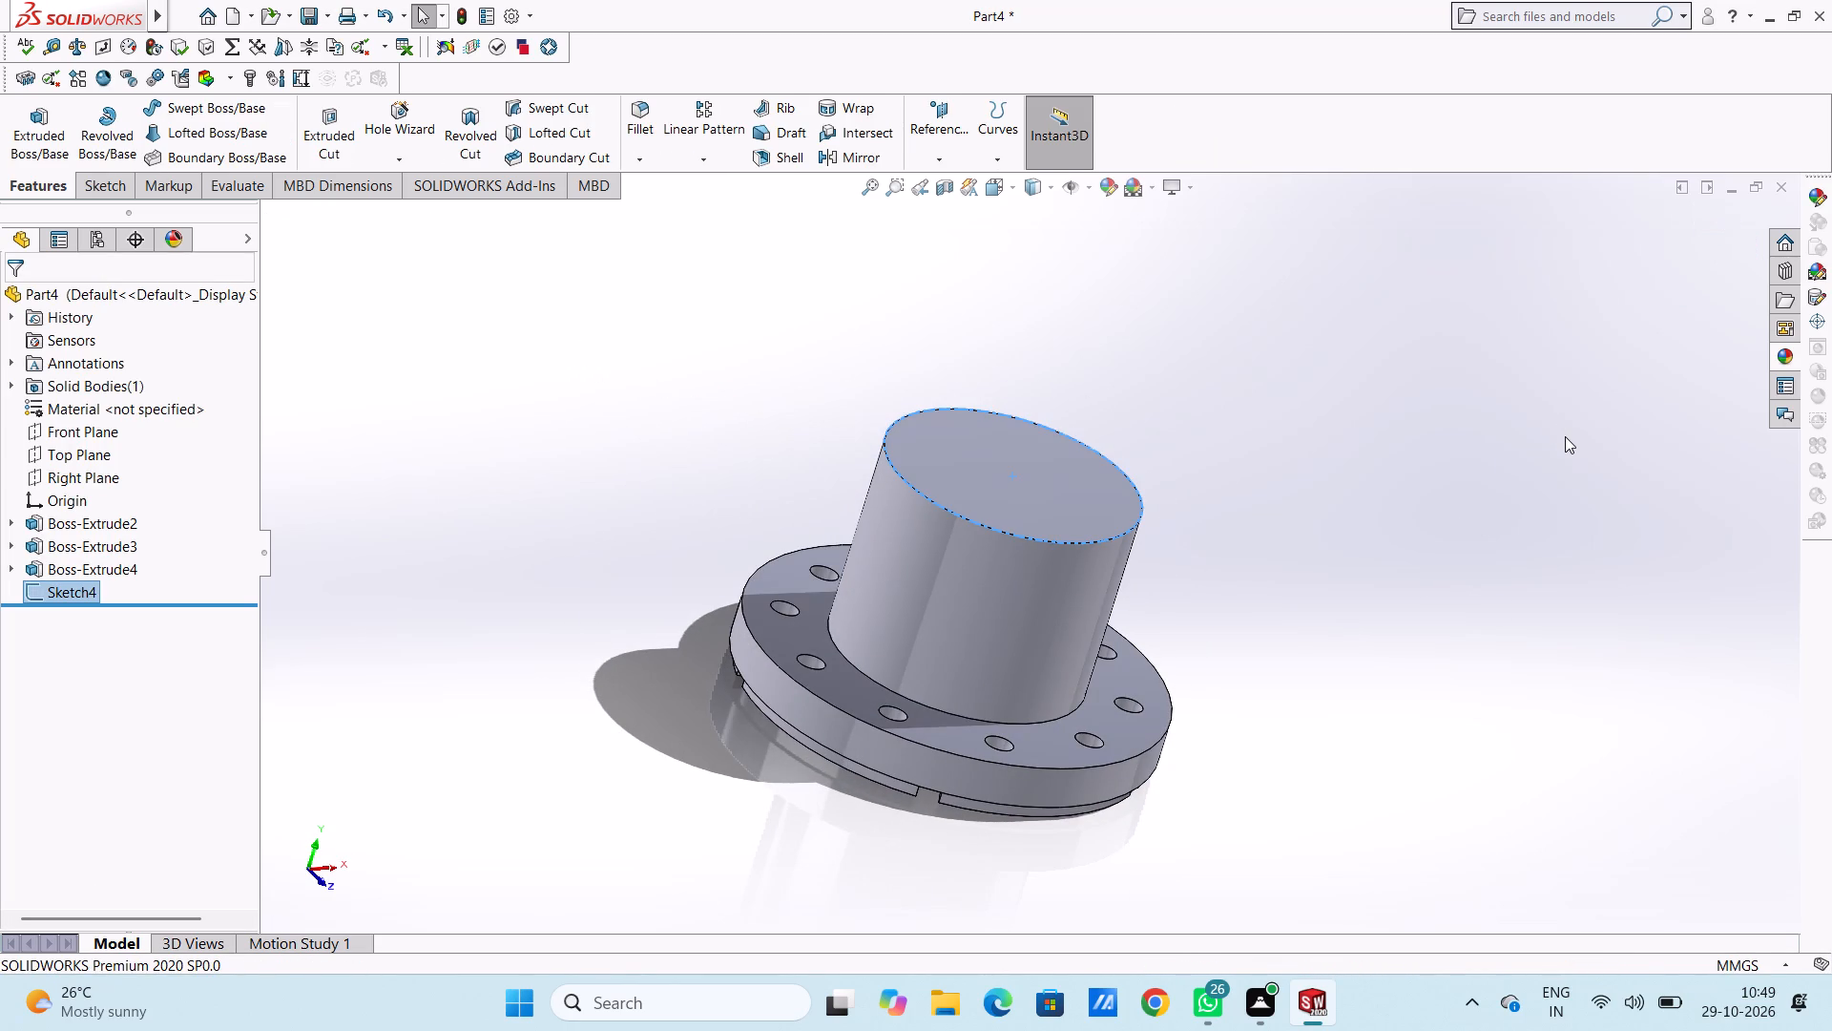
click(1505, 463)
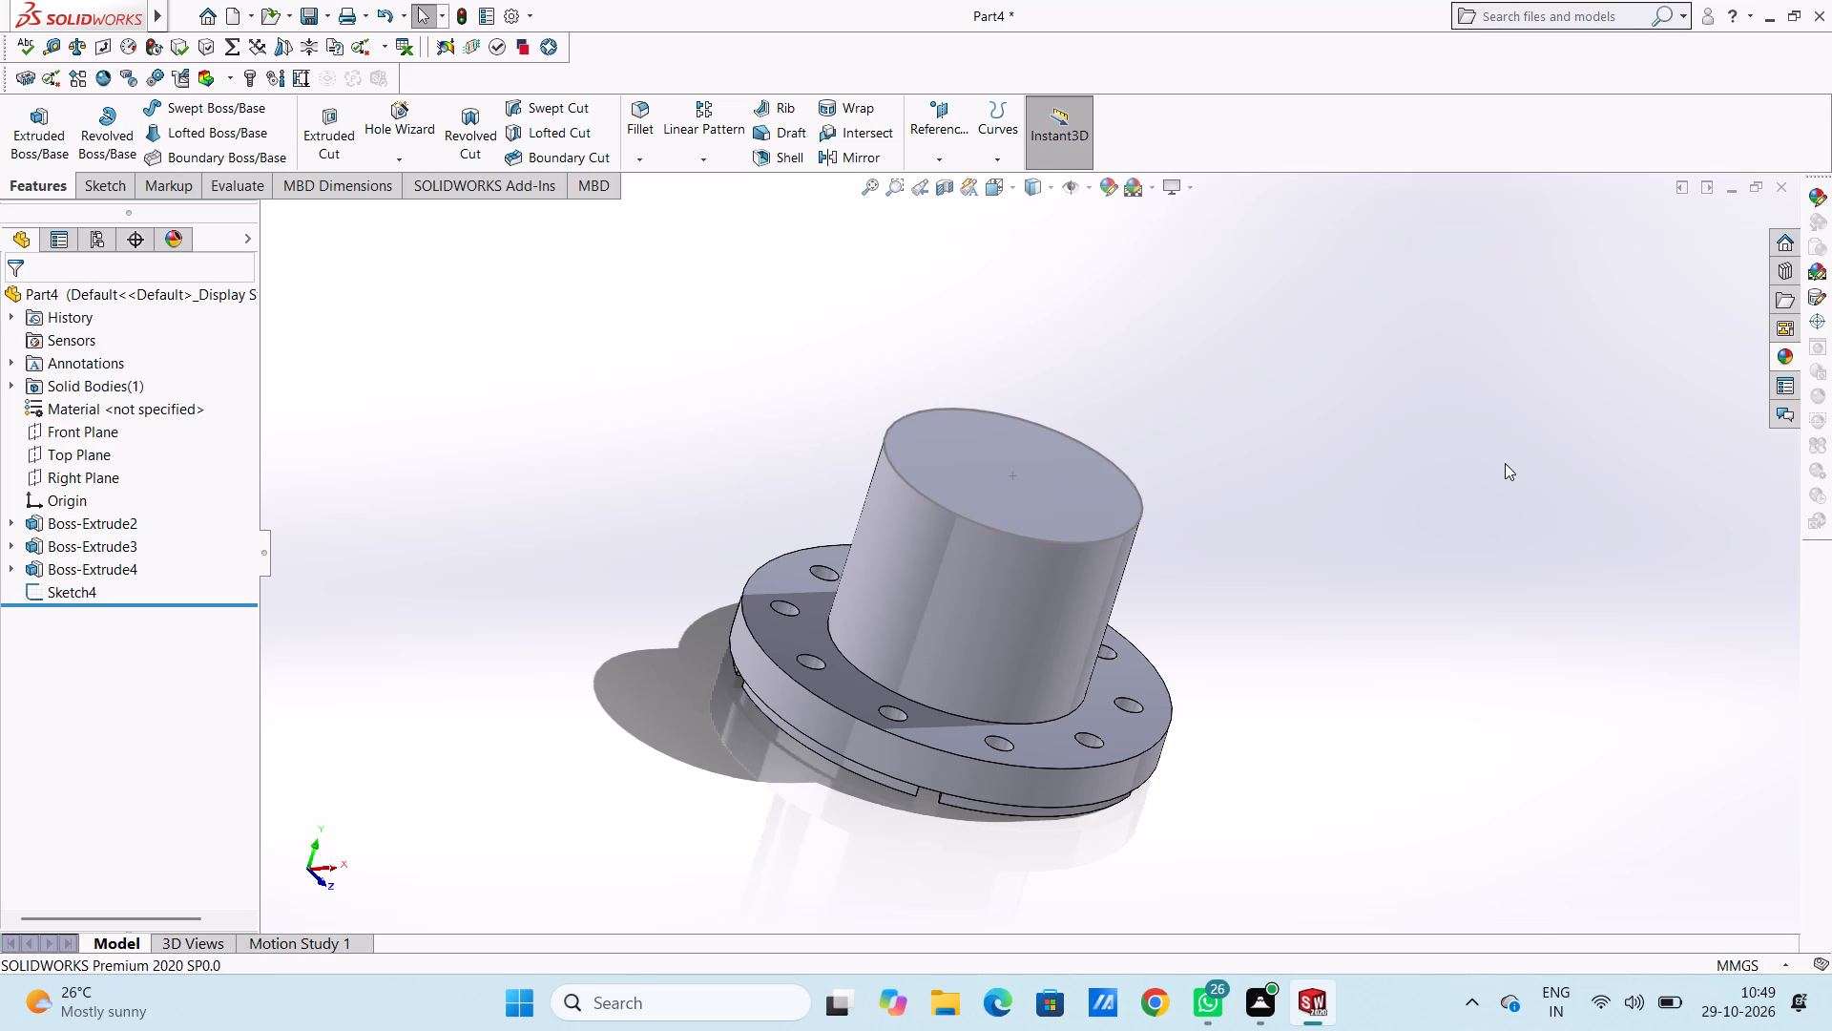
Start a reference plane parallel to the Top Plane and enter an upward offset of 75+15+5 mm.
key(ctrl+1)
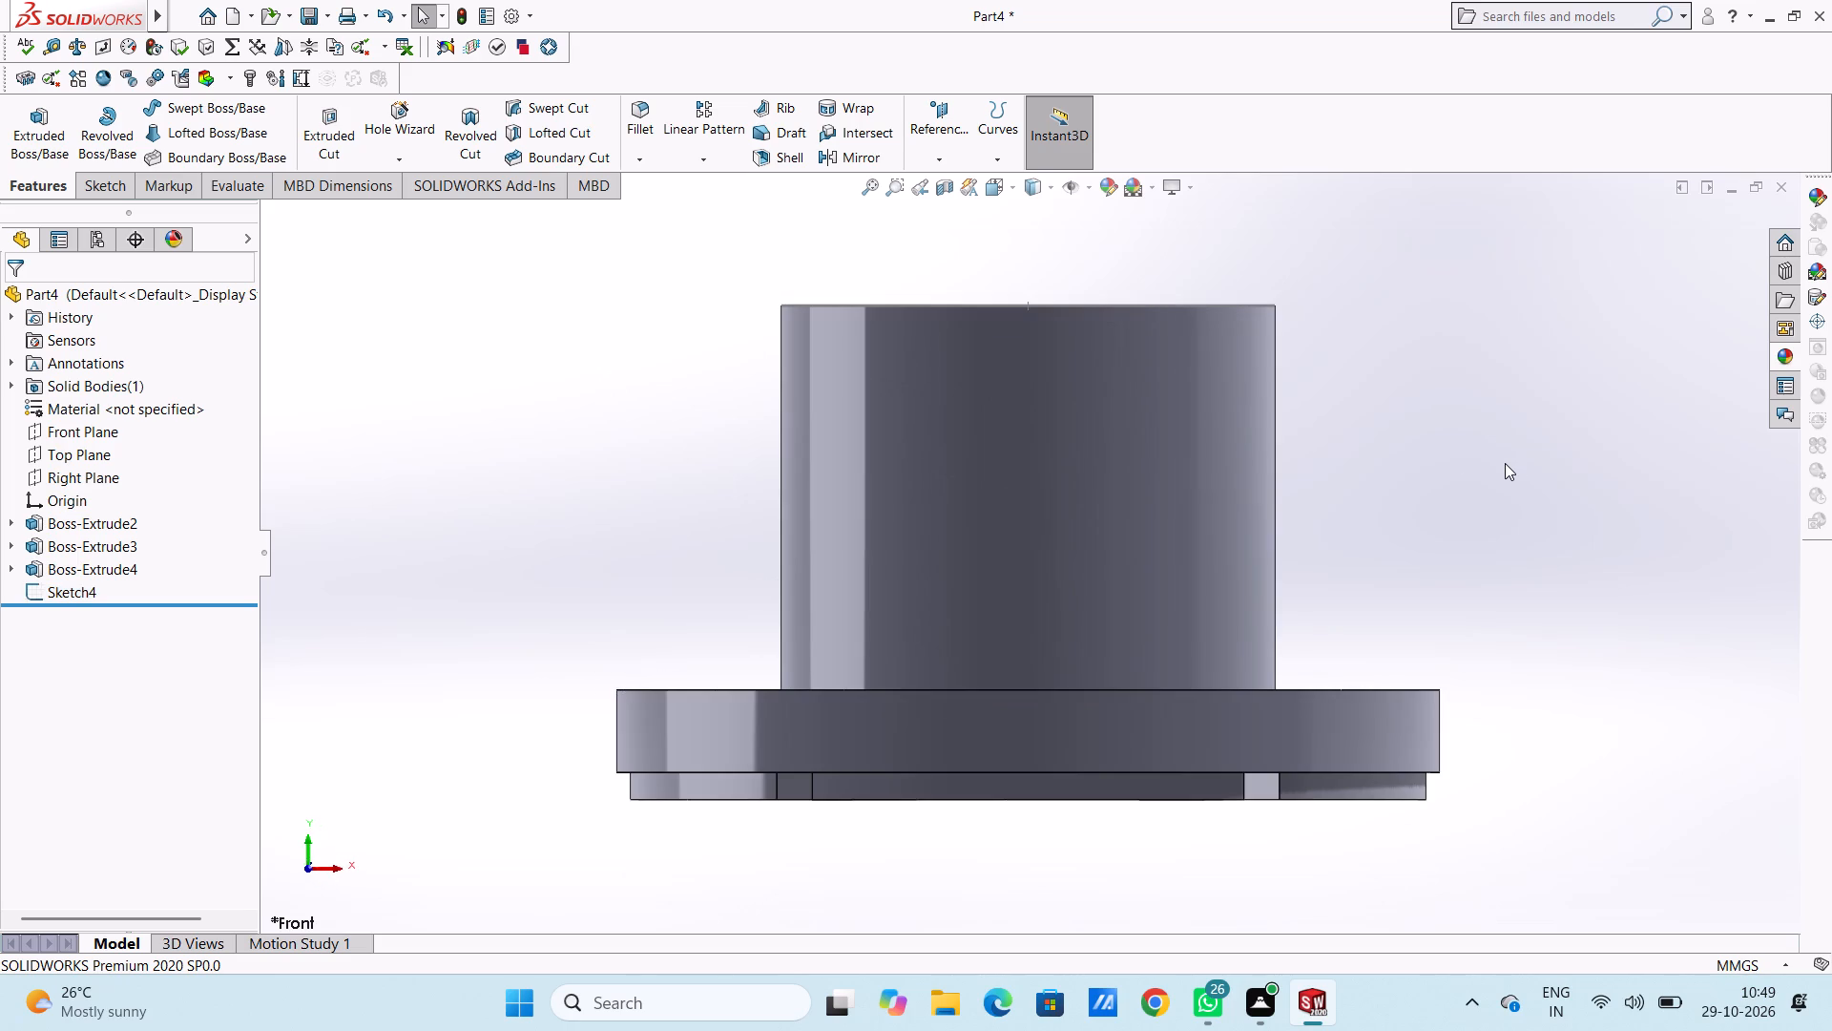
scroll(1464, 457, up, 4)
scroll(1028, 349, up, 3)
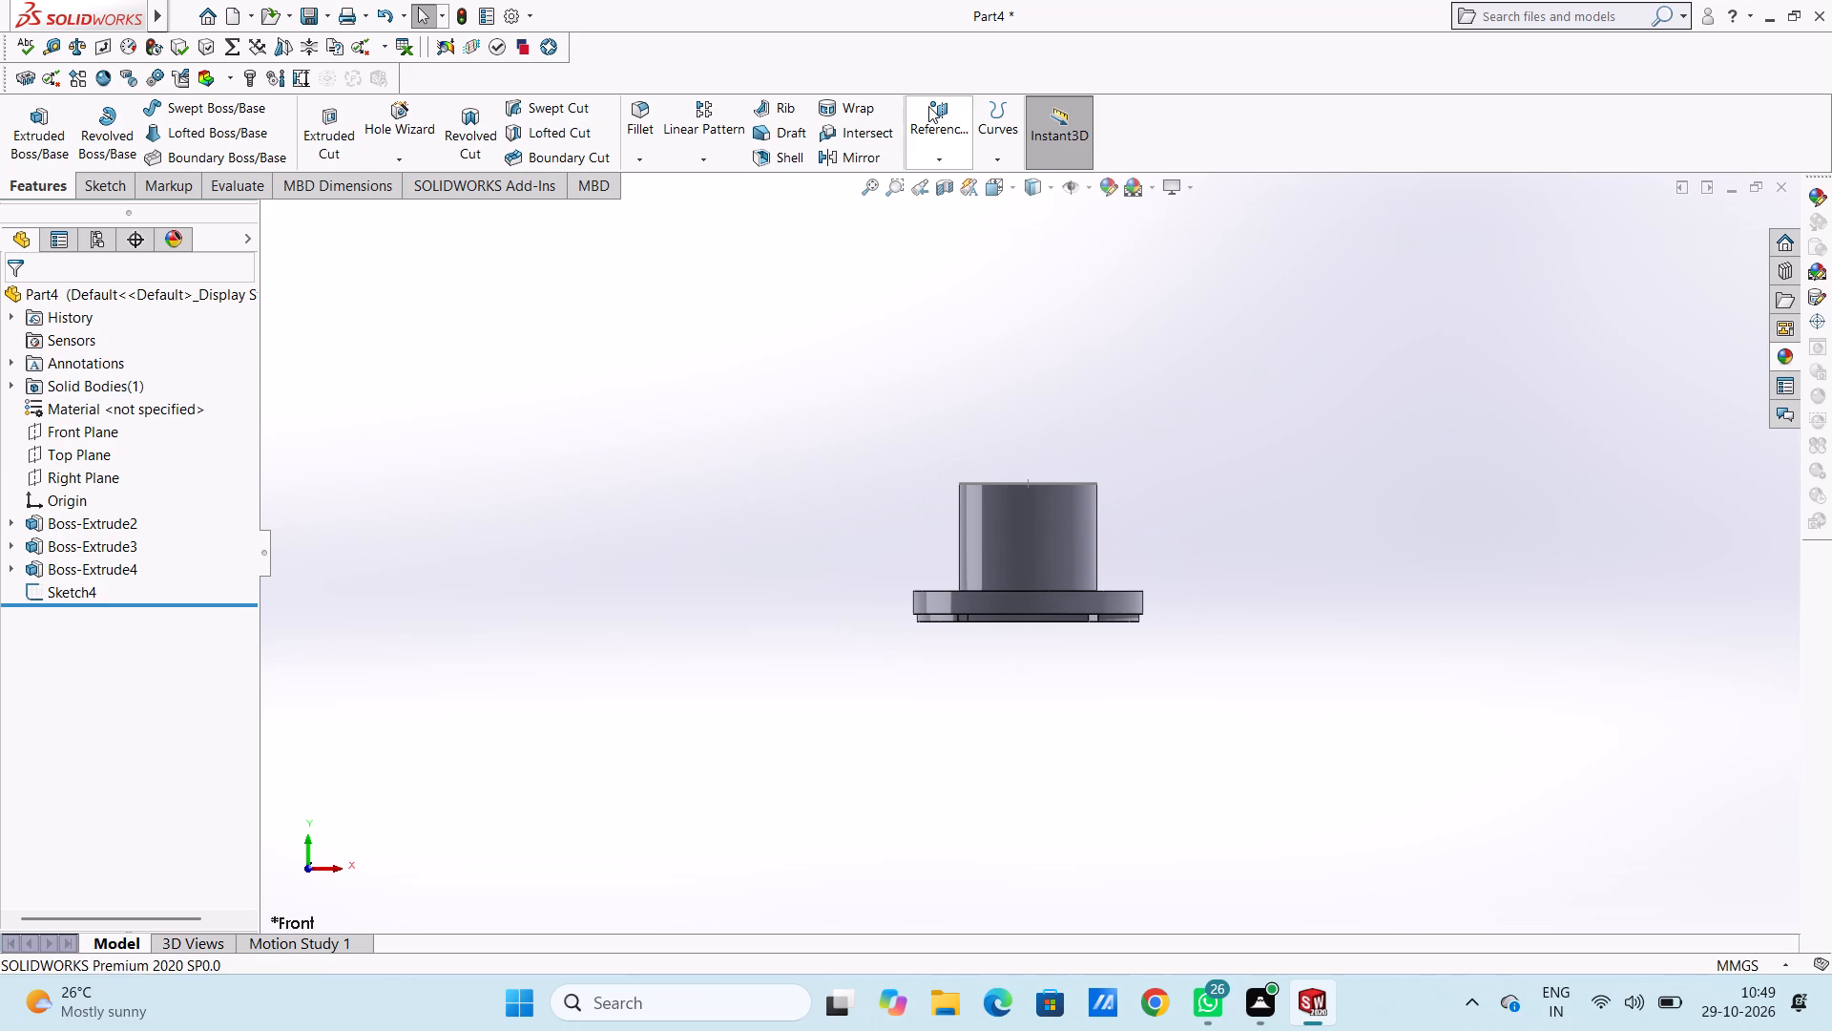
click(928, 106)
click(968, 181)
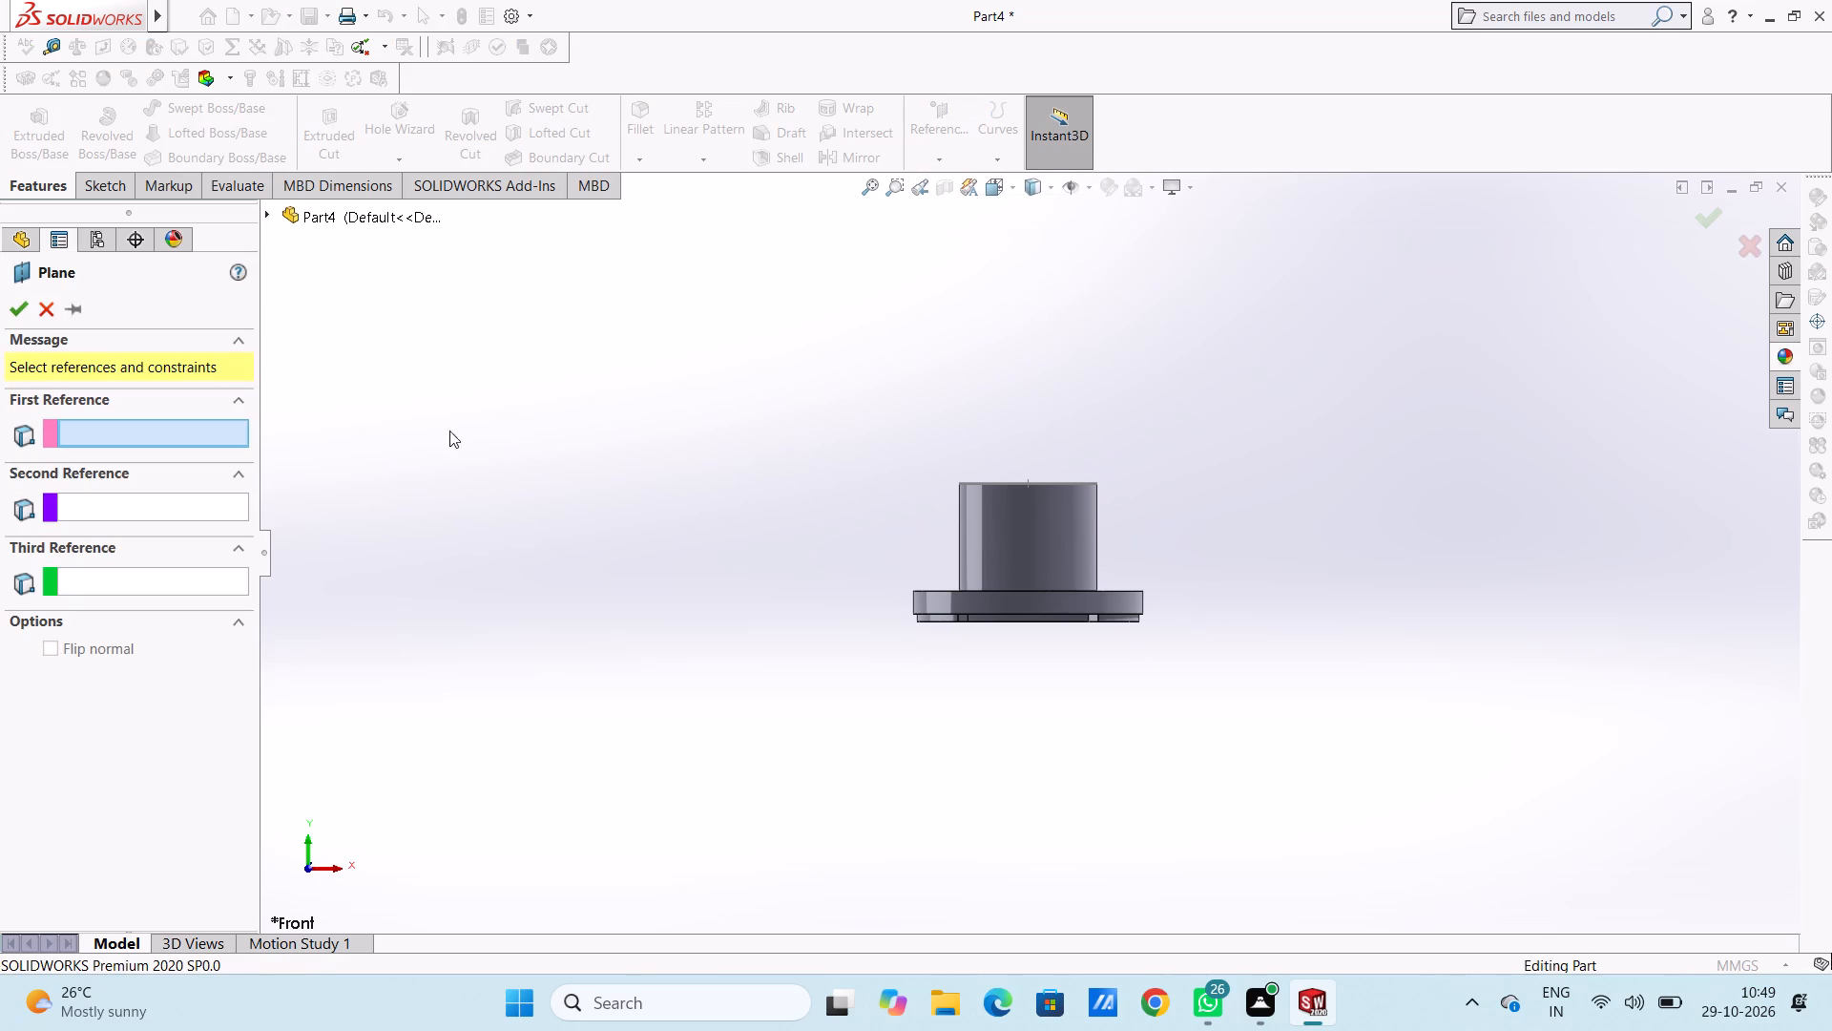
click(389, 223)
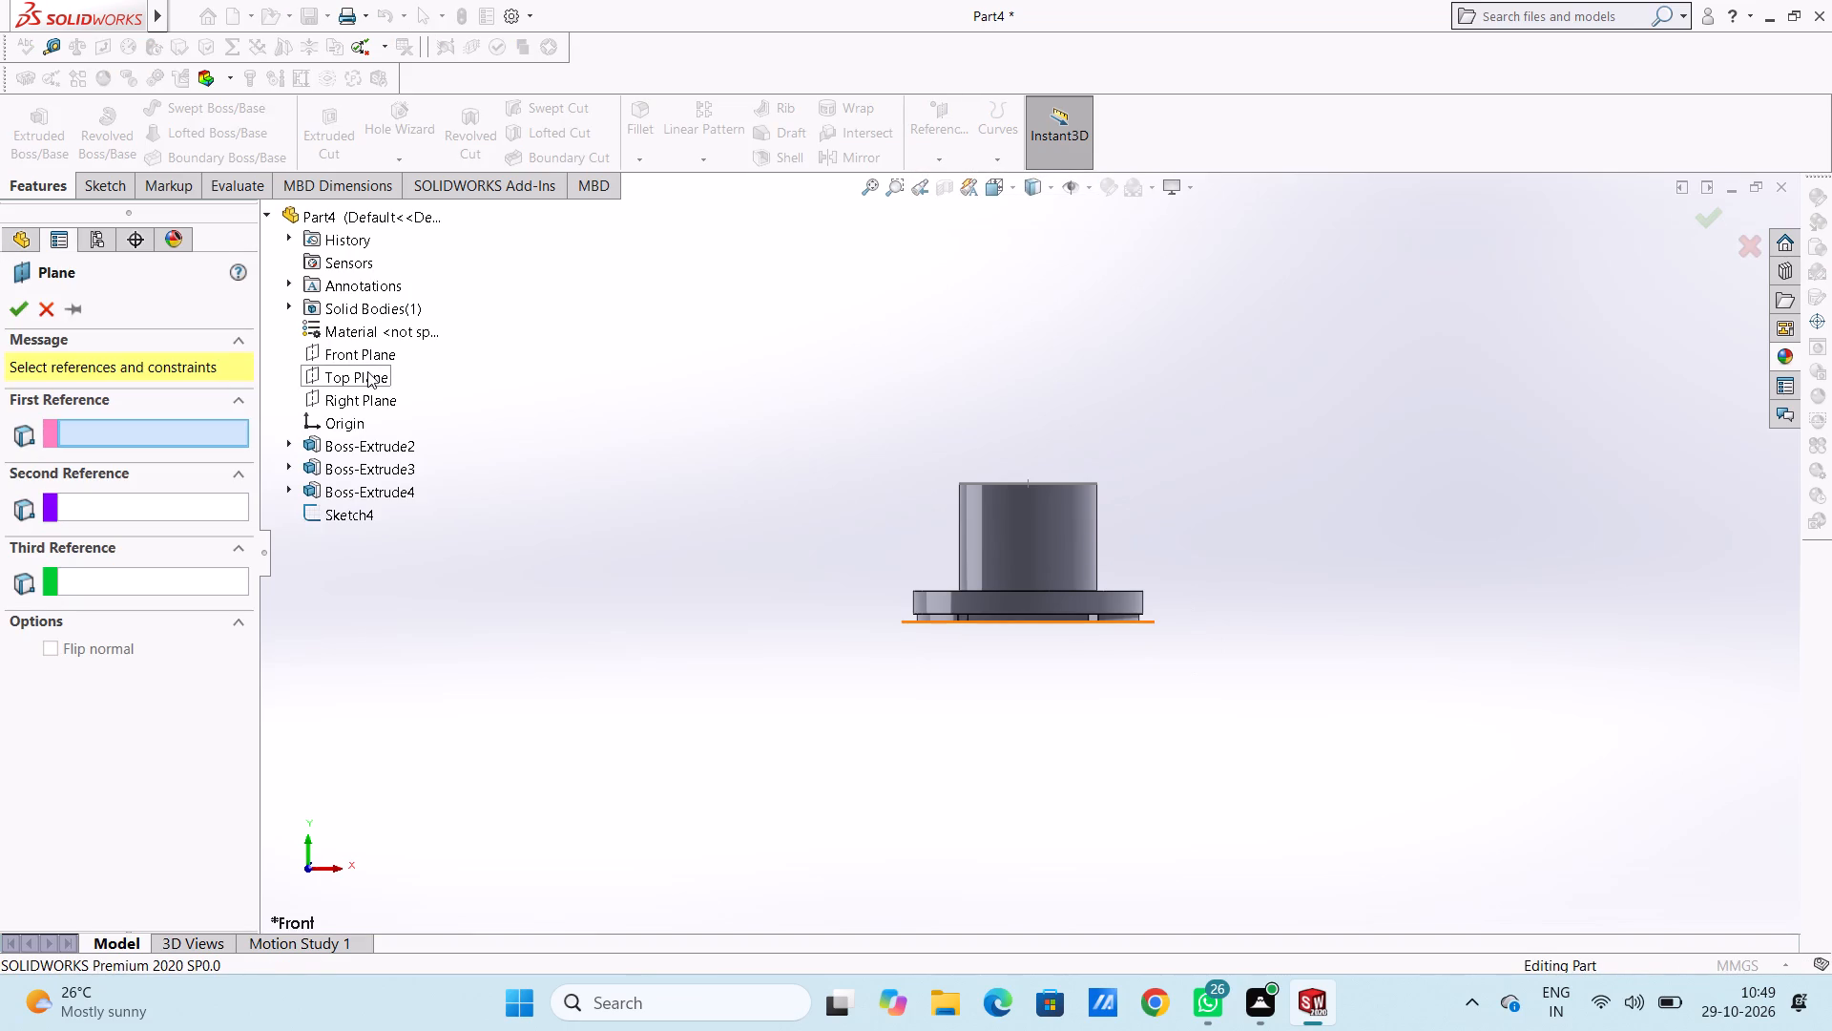
click(368, 374)
click(140, 612)
click(140, 612)
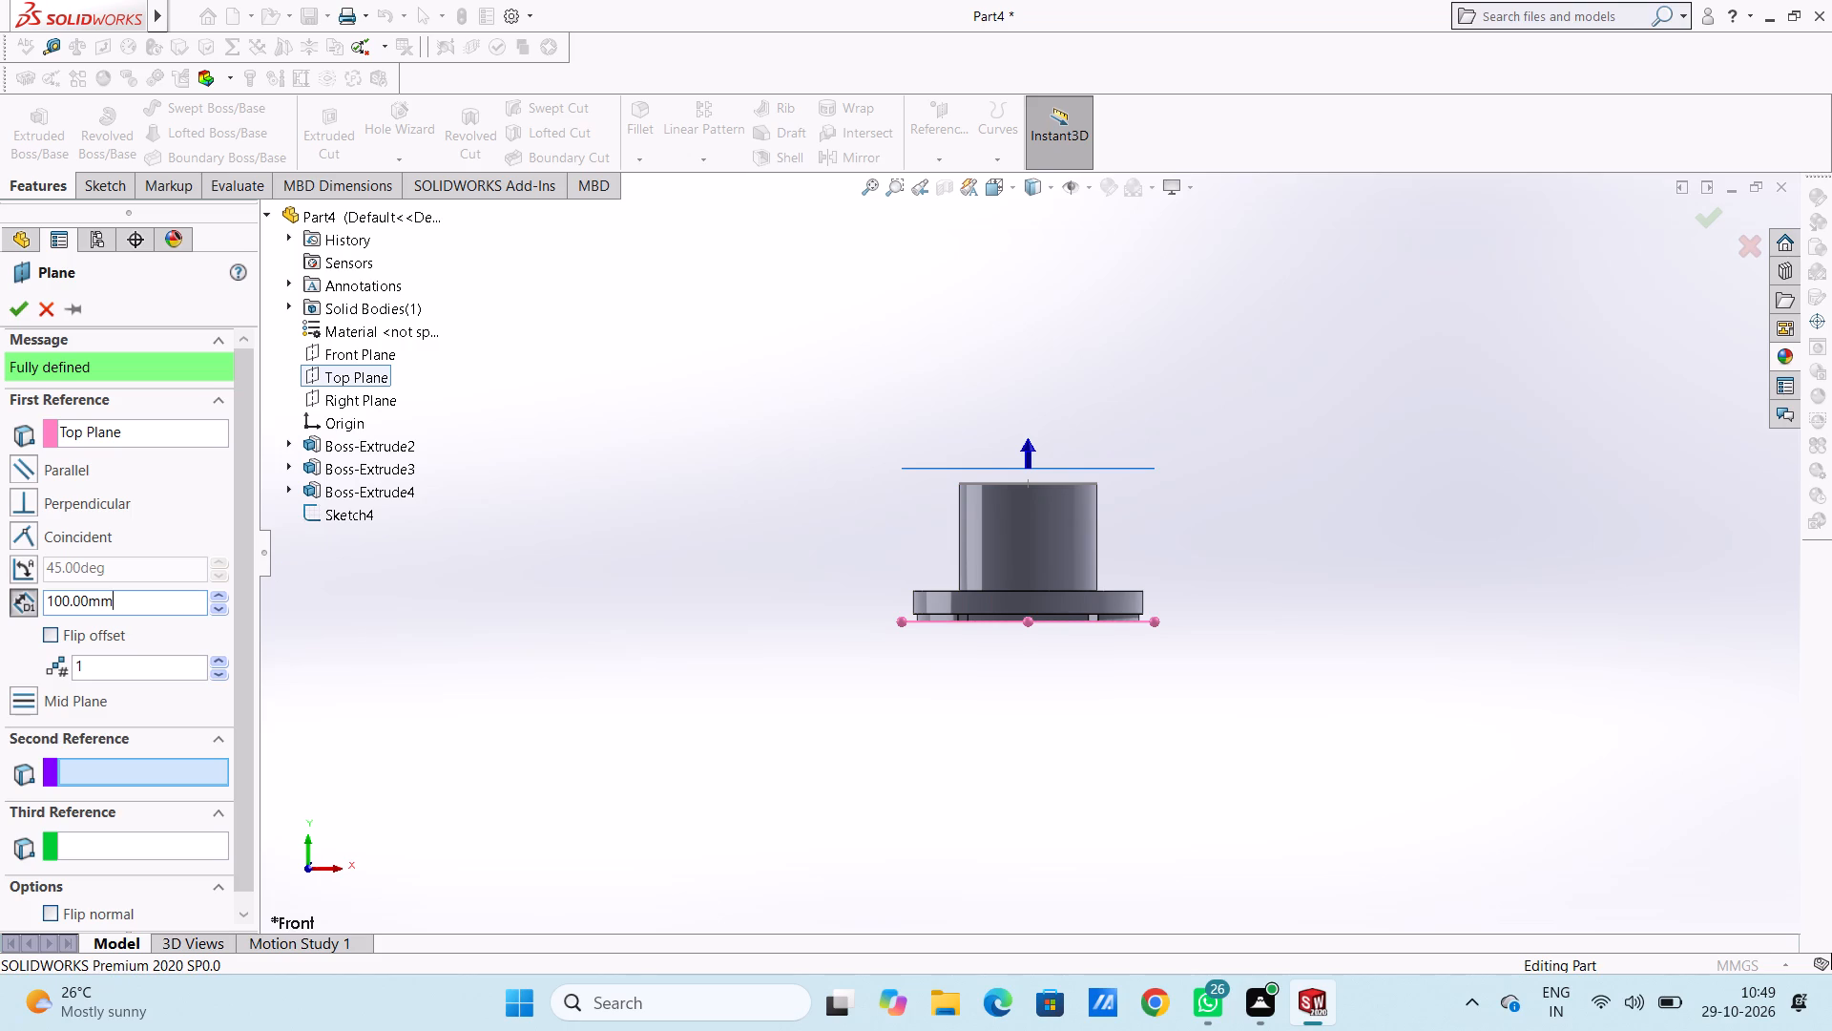
text(75)
key(plus)
text(15+)
key(5)
key(Return)
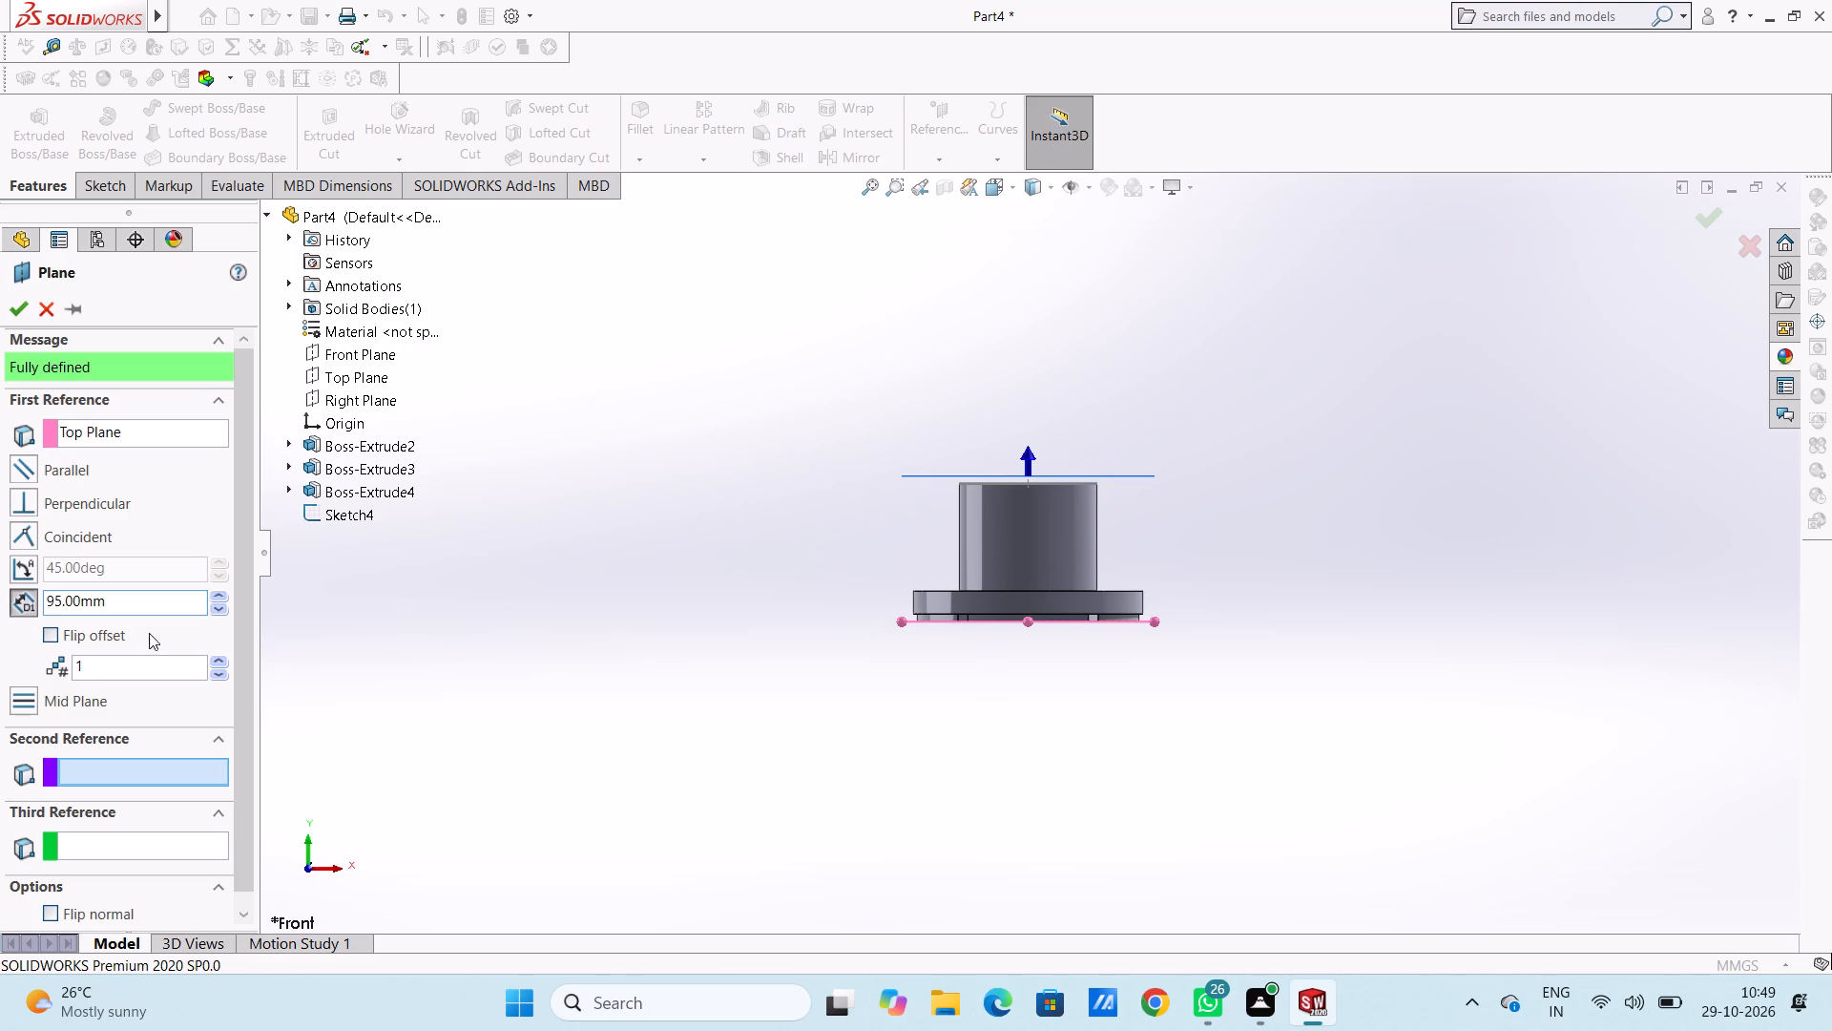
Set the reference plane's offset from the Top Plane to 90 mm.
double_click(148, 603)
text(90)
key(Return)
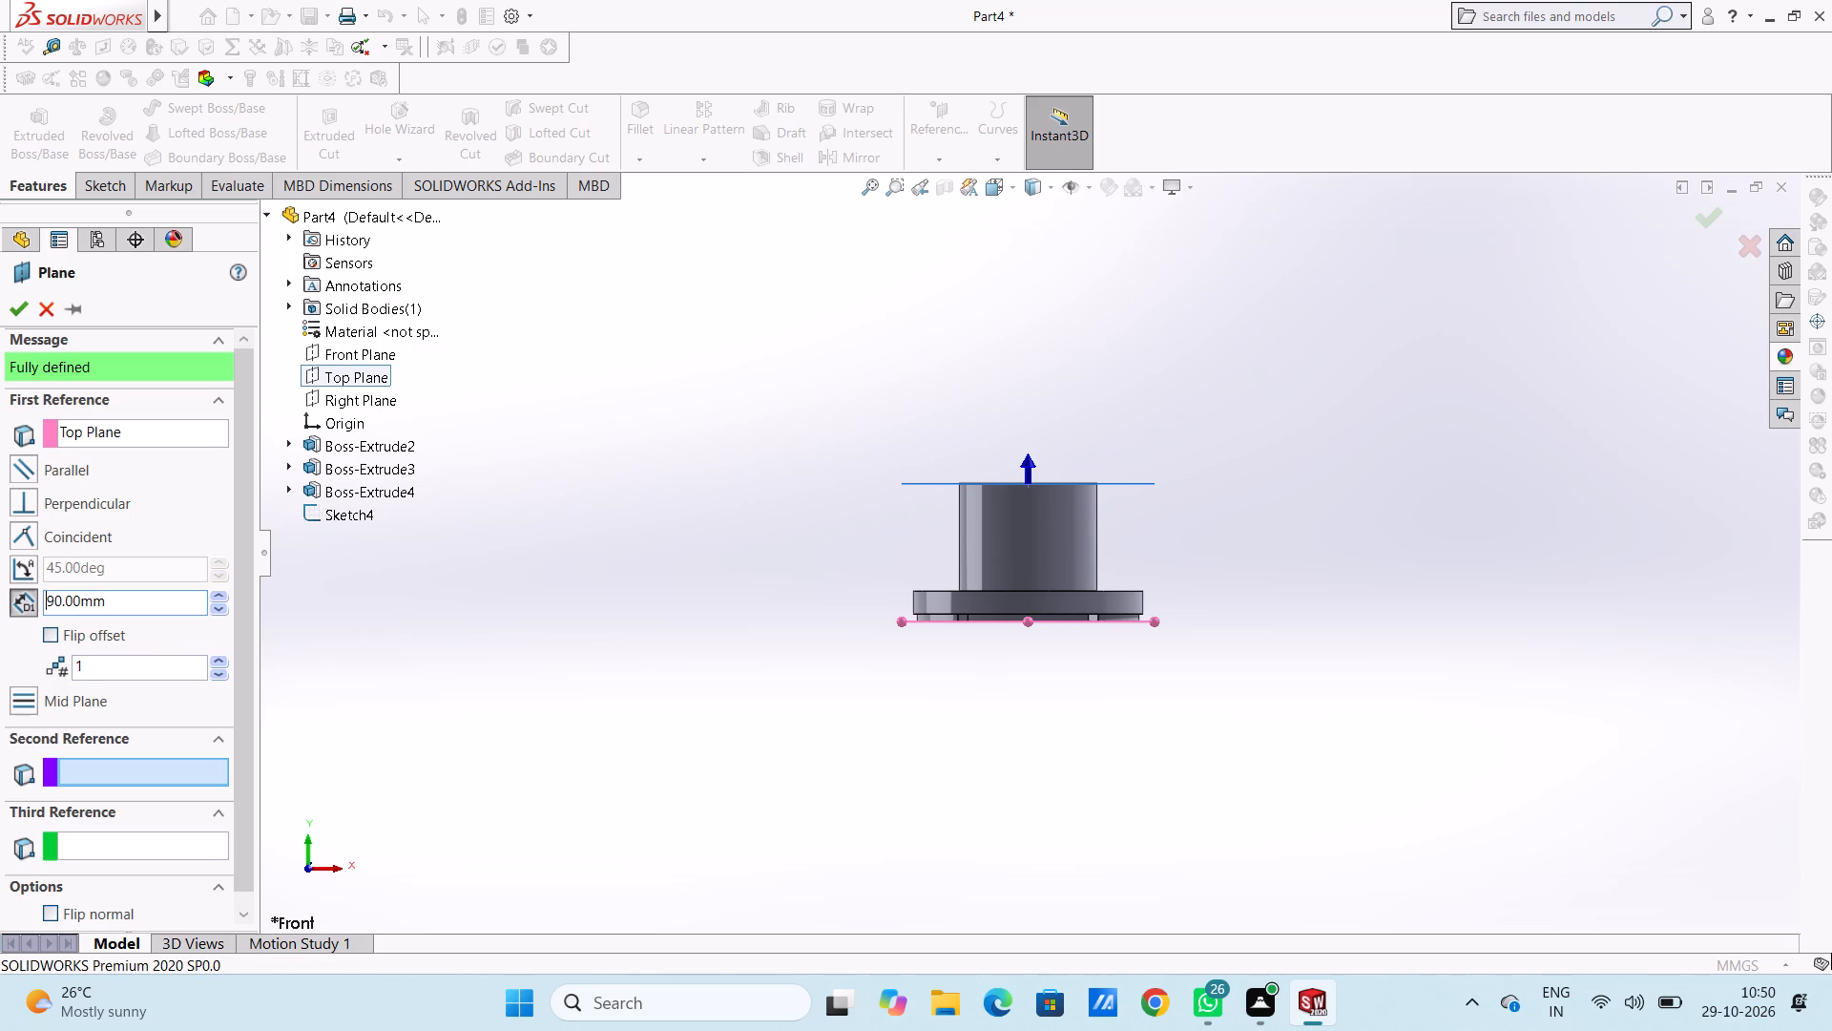
Set the reference plane's offset to 130 mm above the Top Plane and create the plane.
double_click(162, 600)
text(130)
key(Return)
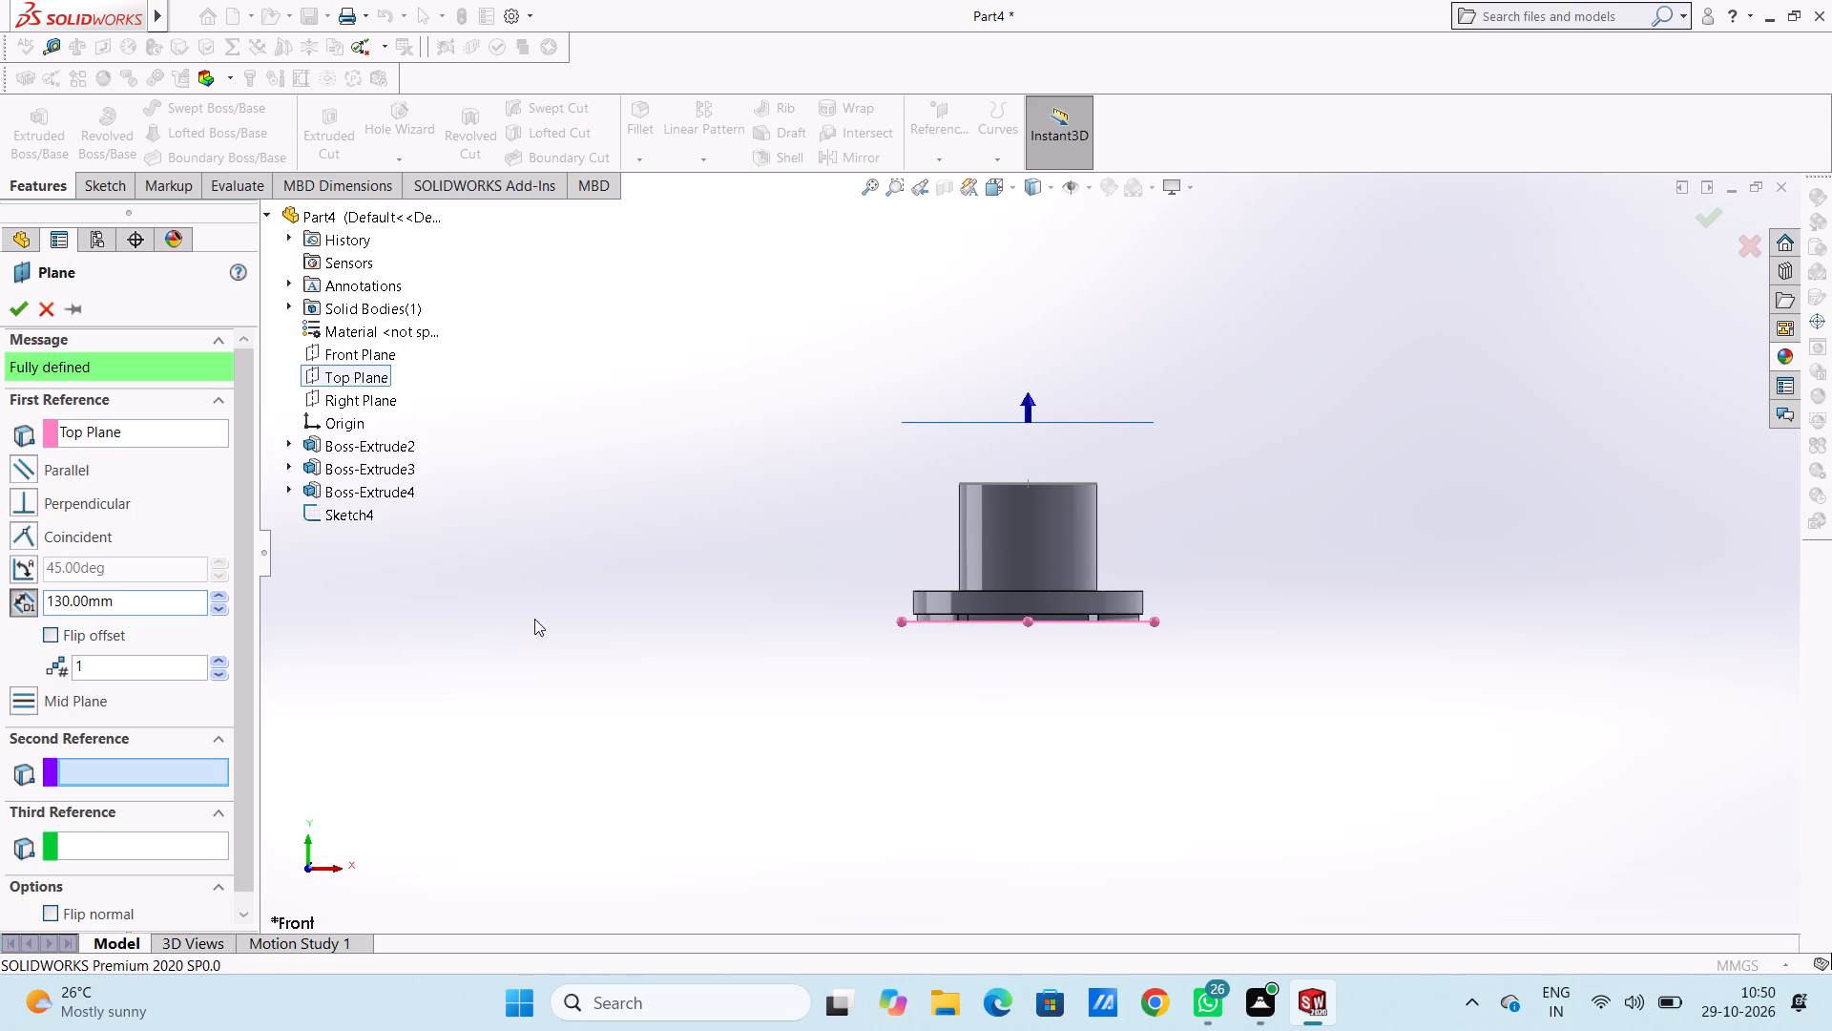
click(18, 306)
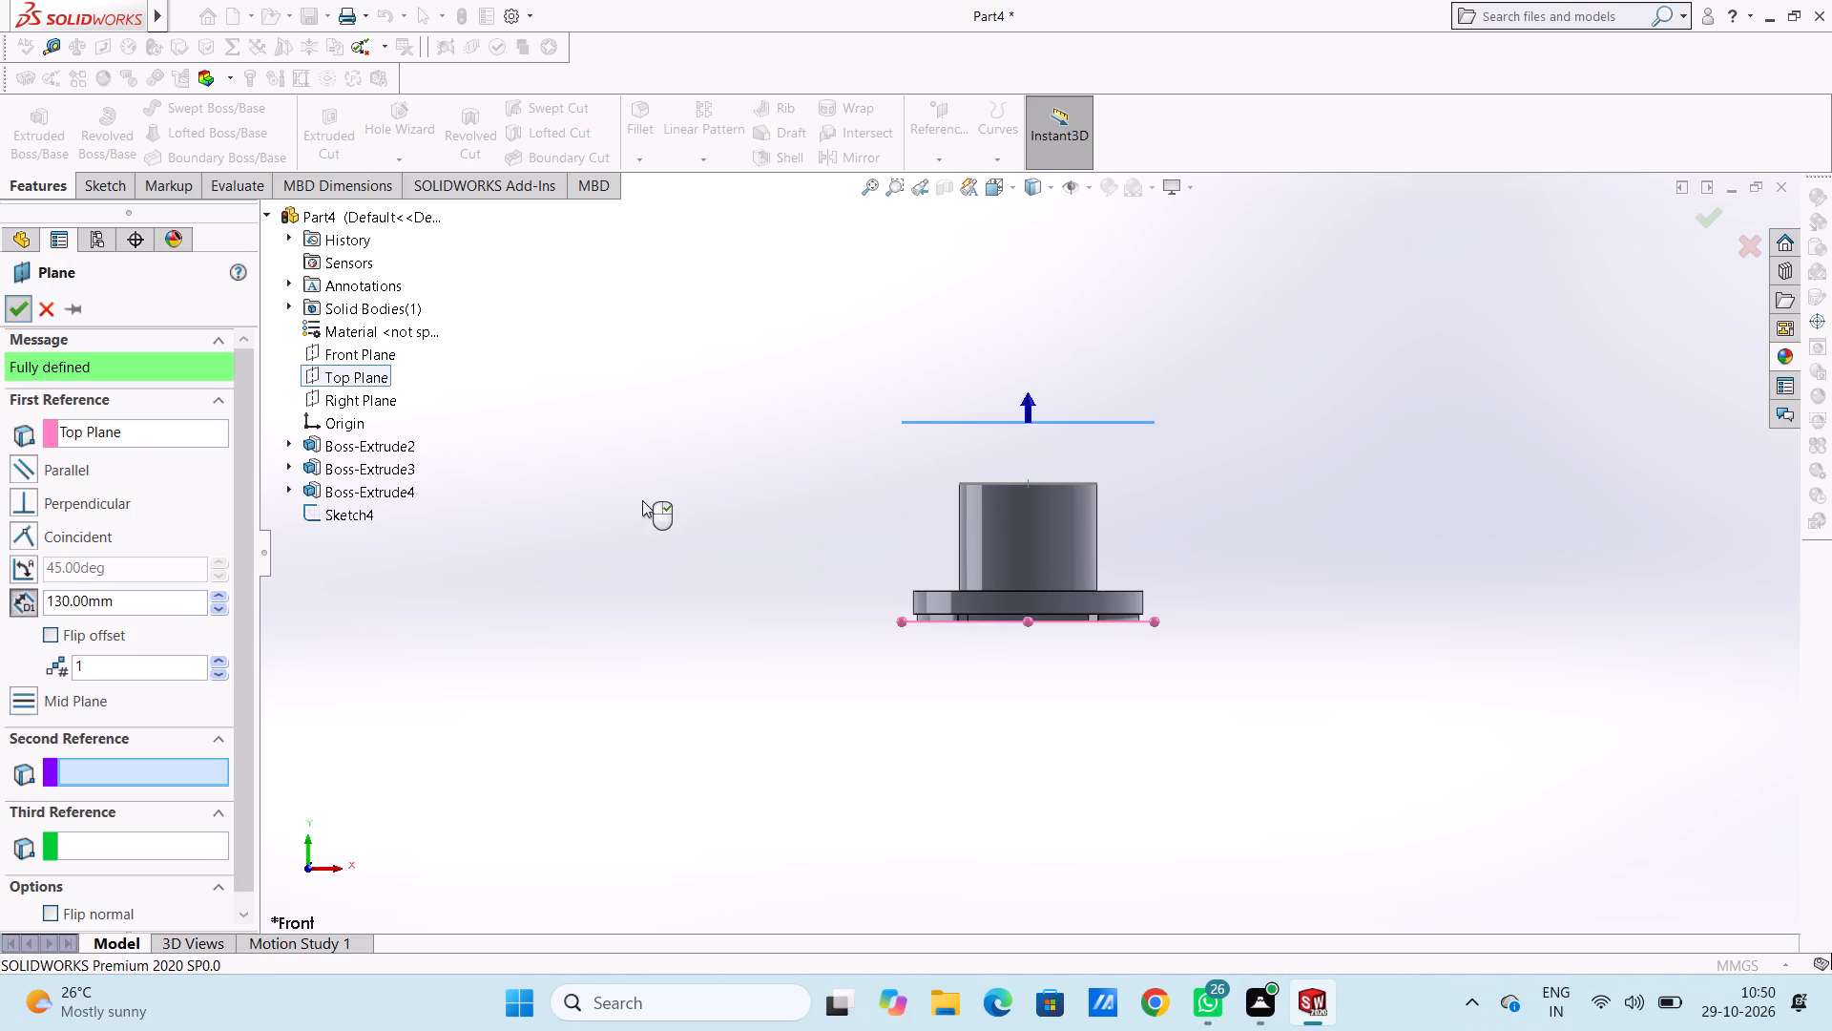
click(642, 500)
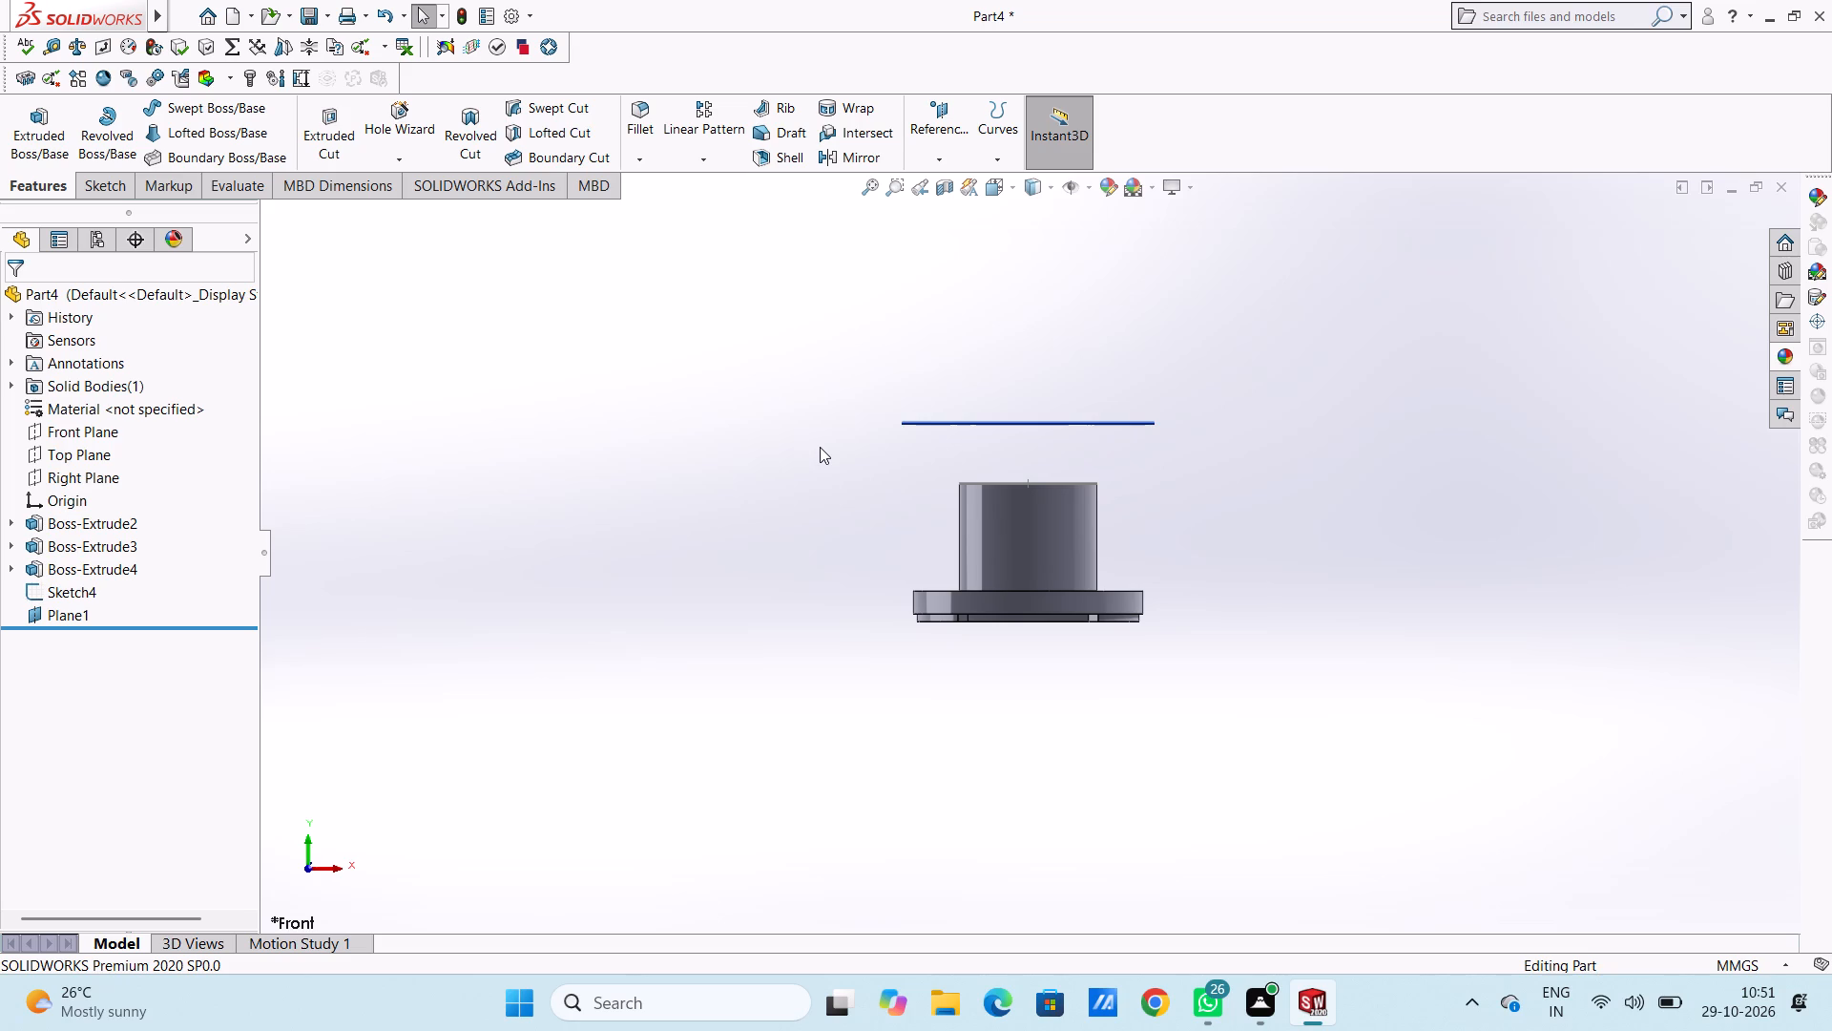
Start a sketch on the new reference plane and draw an origin-centred circle about 58 mm in diameter.
middle_drag(820, 447, 816, 531)
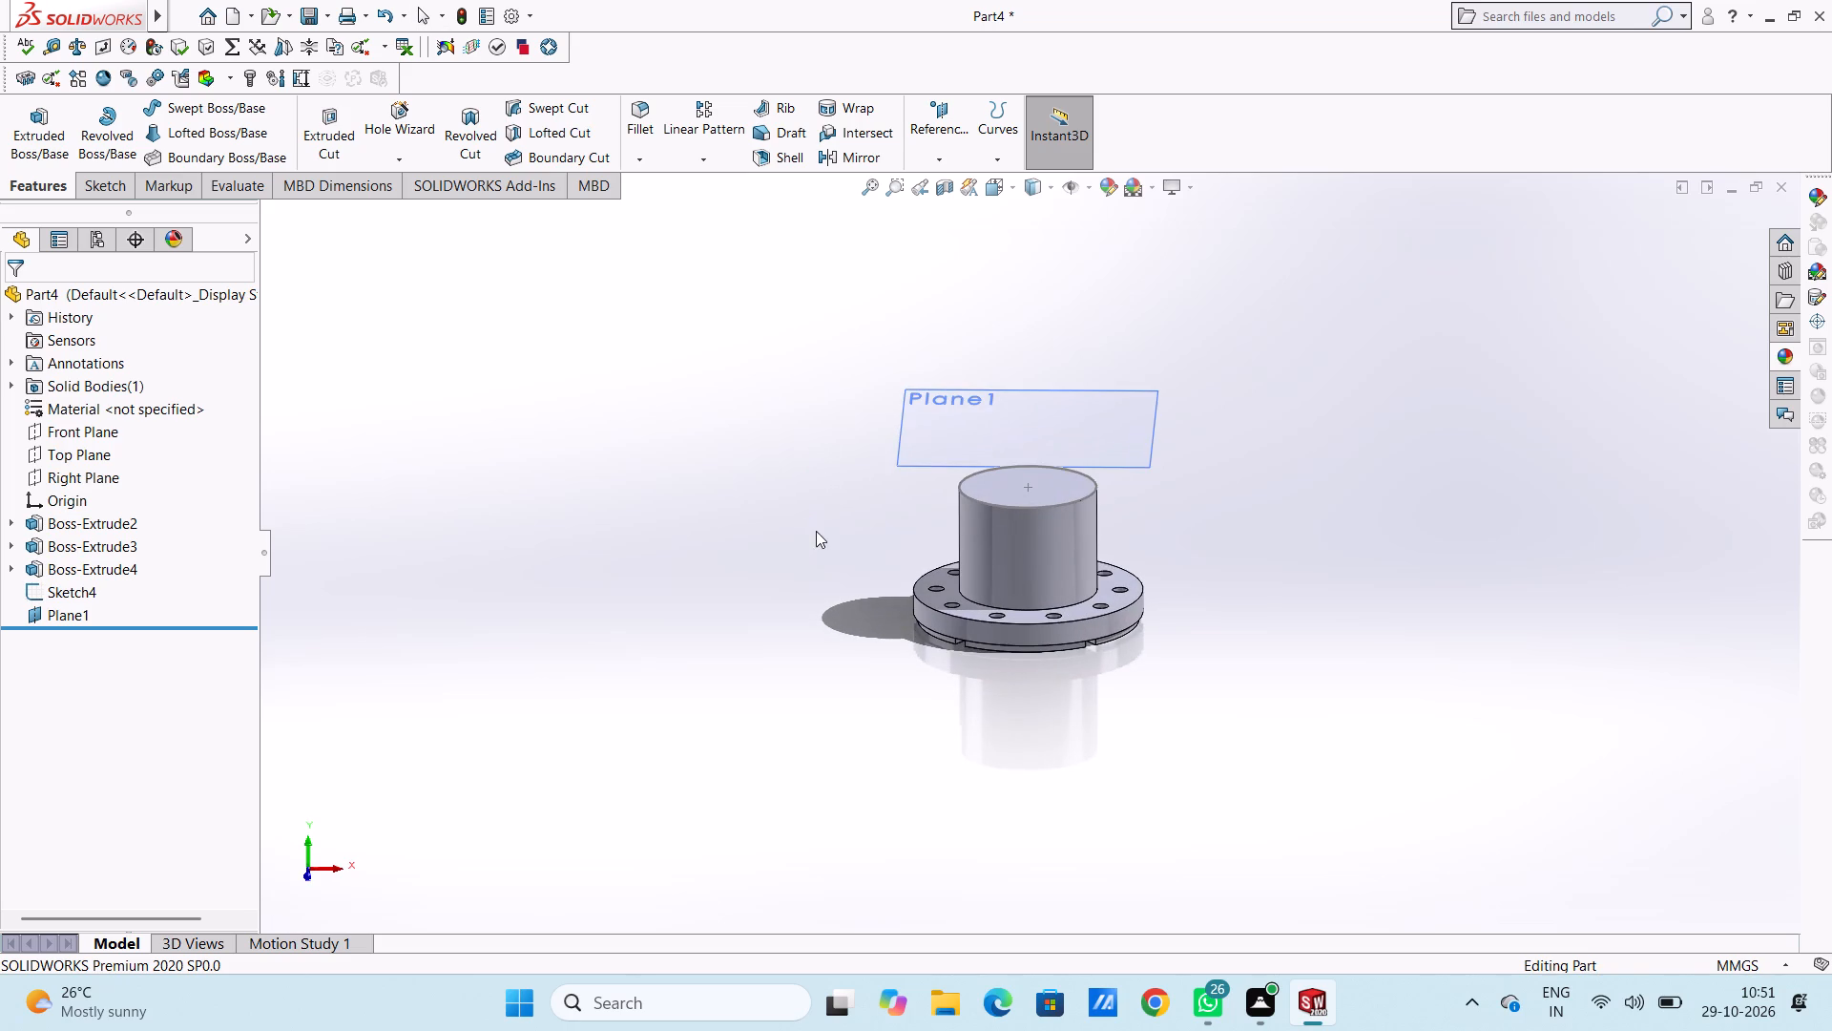
key(ctrl+5)
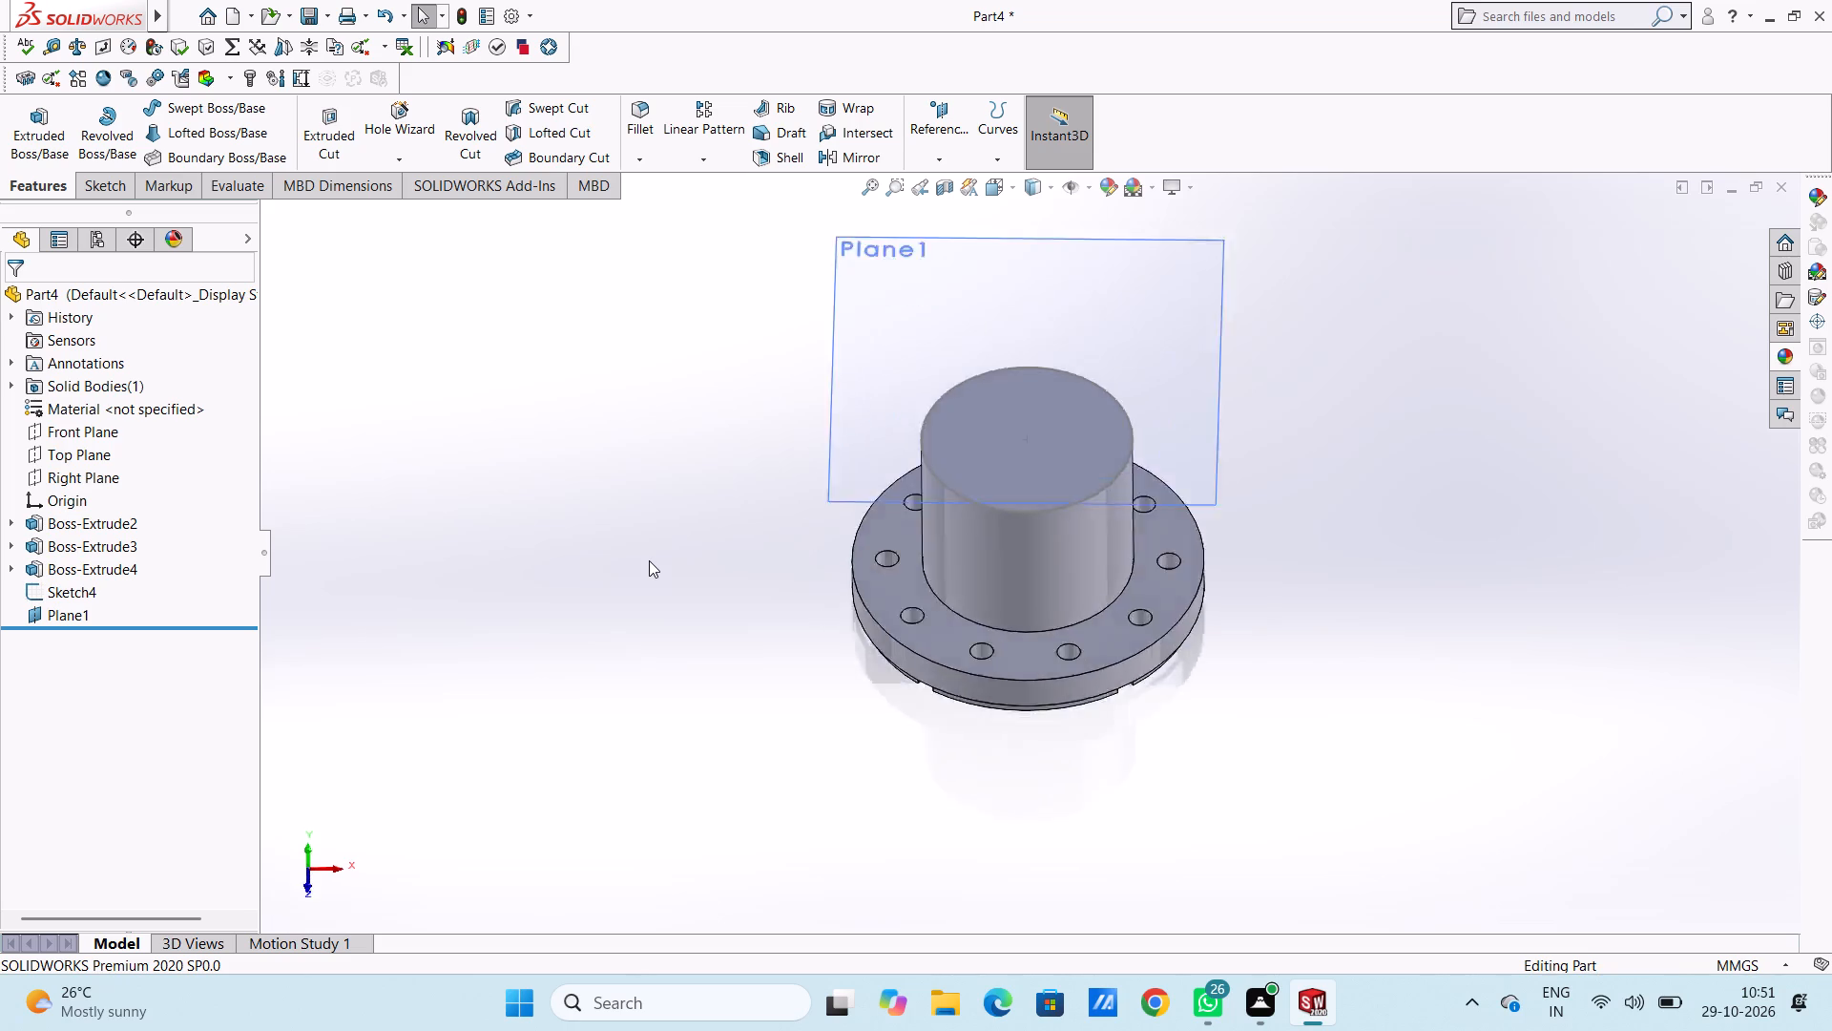
scroll(914, 515, up, 4)
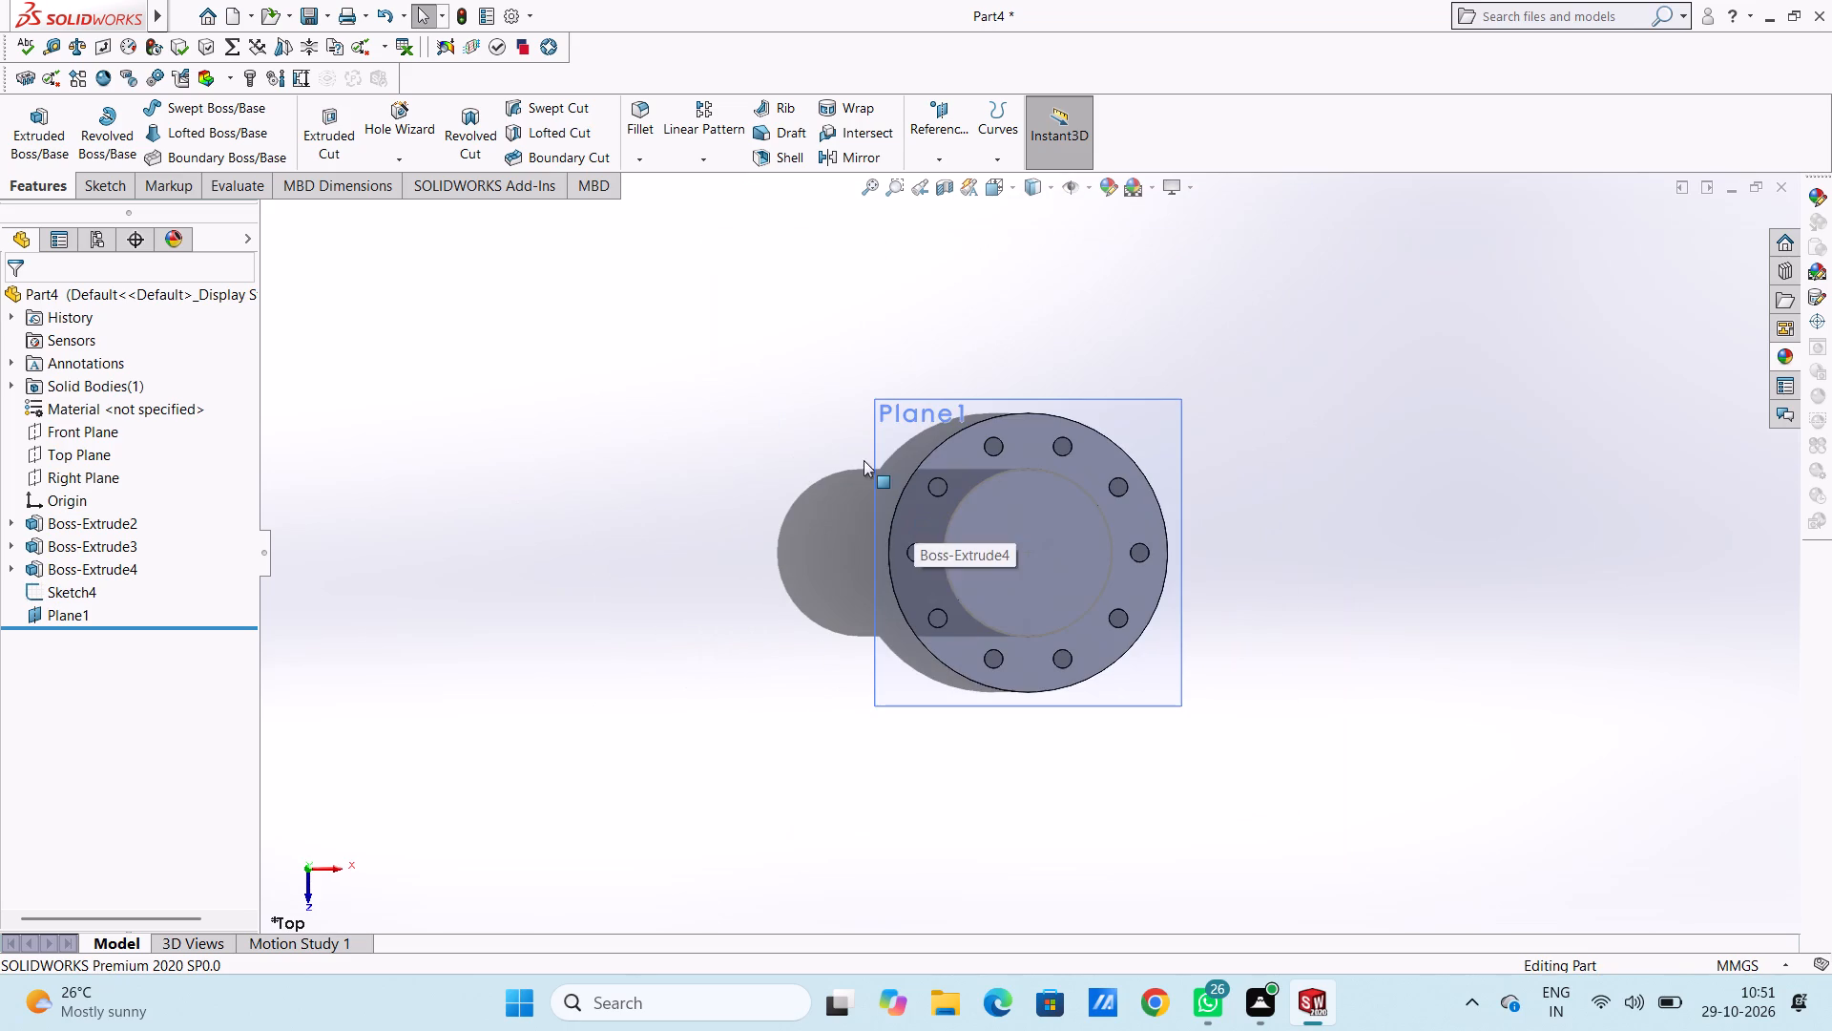
click(902, 441)
click(986, 391)
click(694, 404)
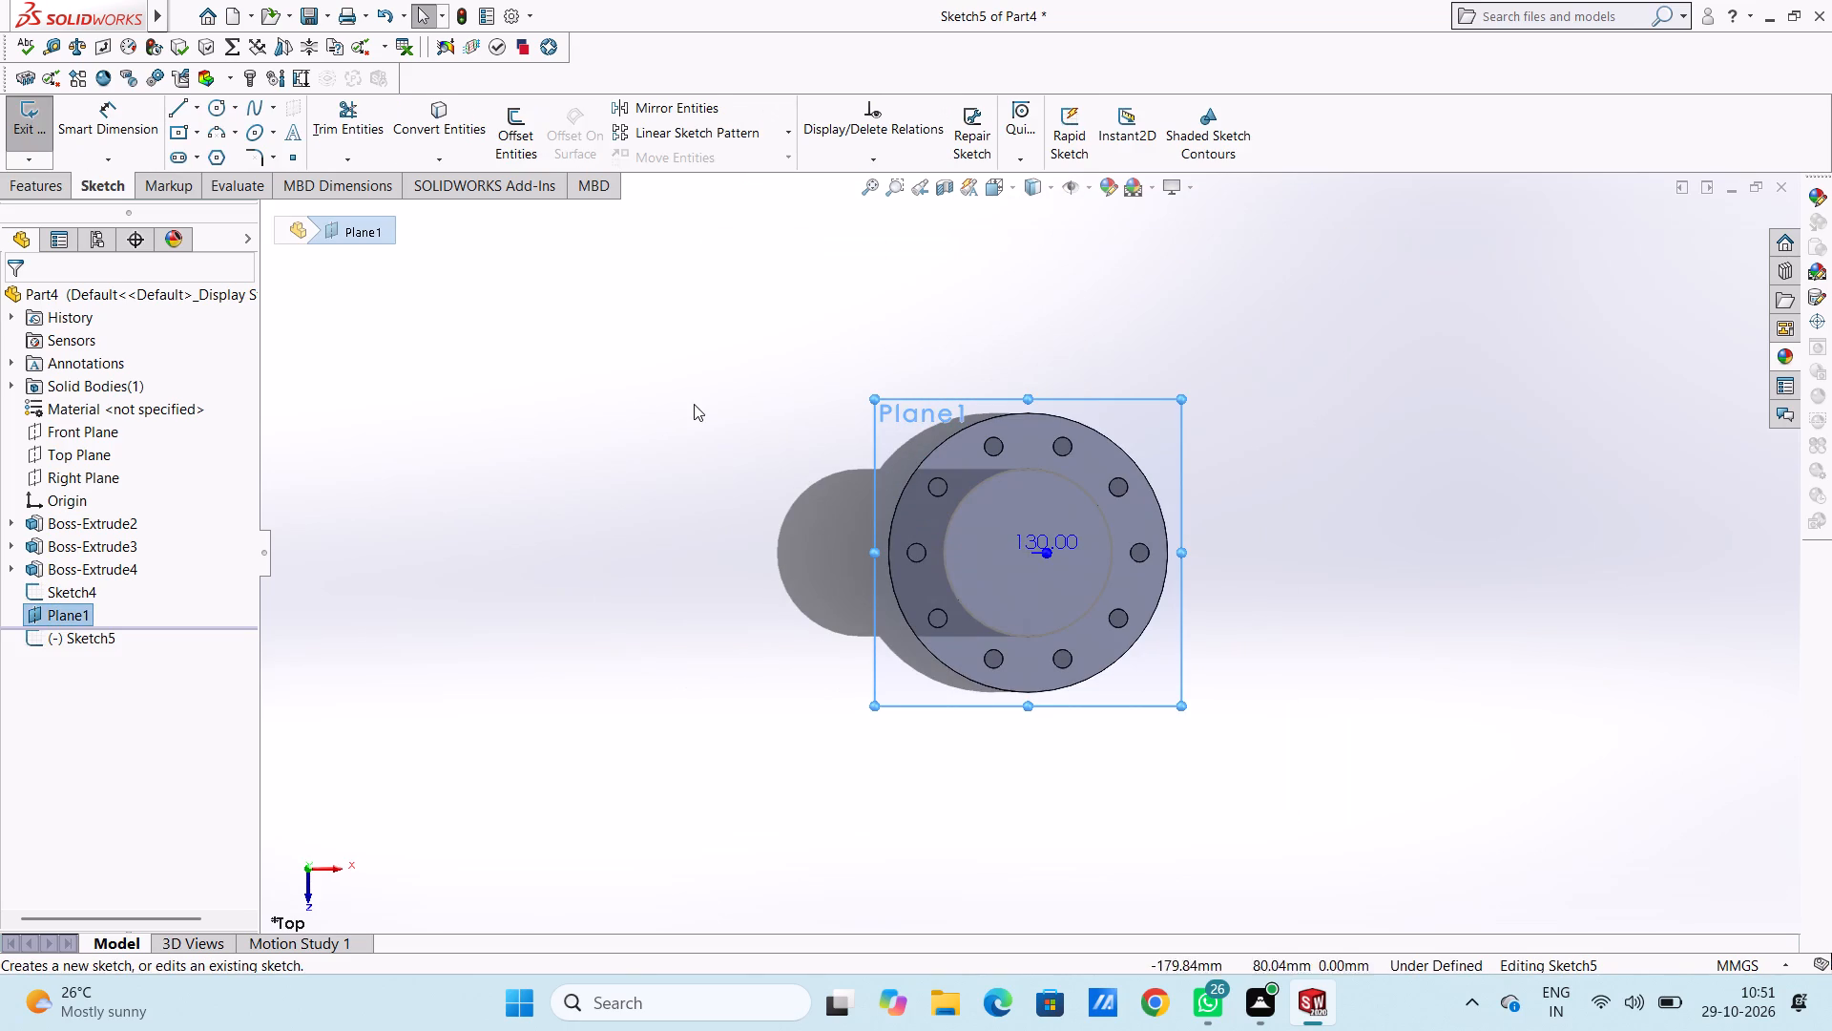
click(208, 111)
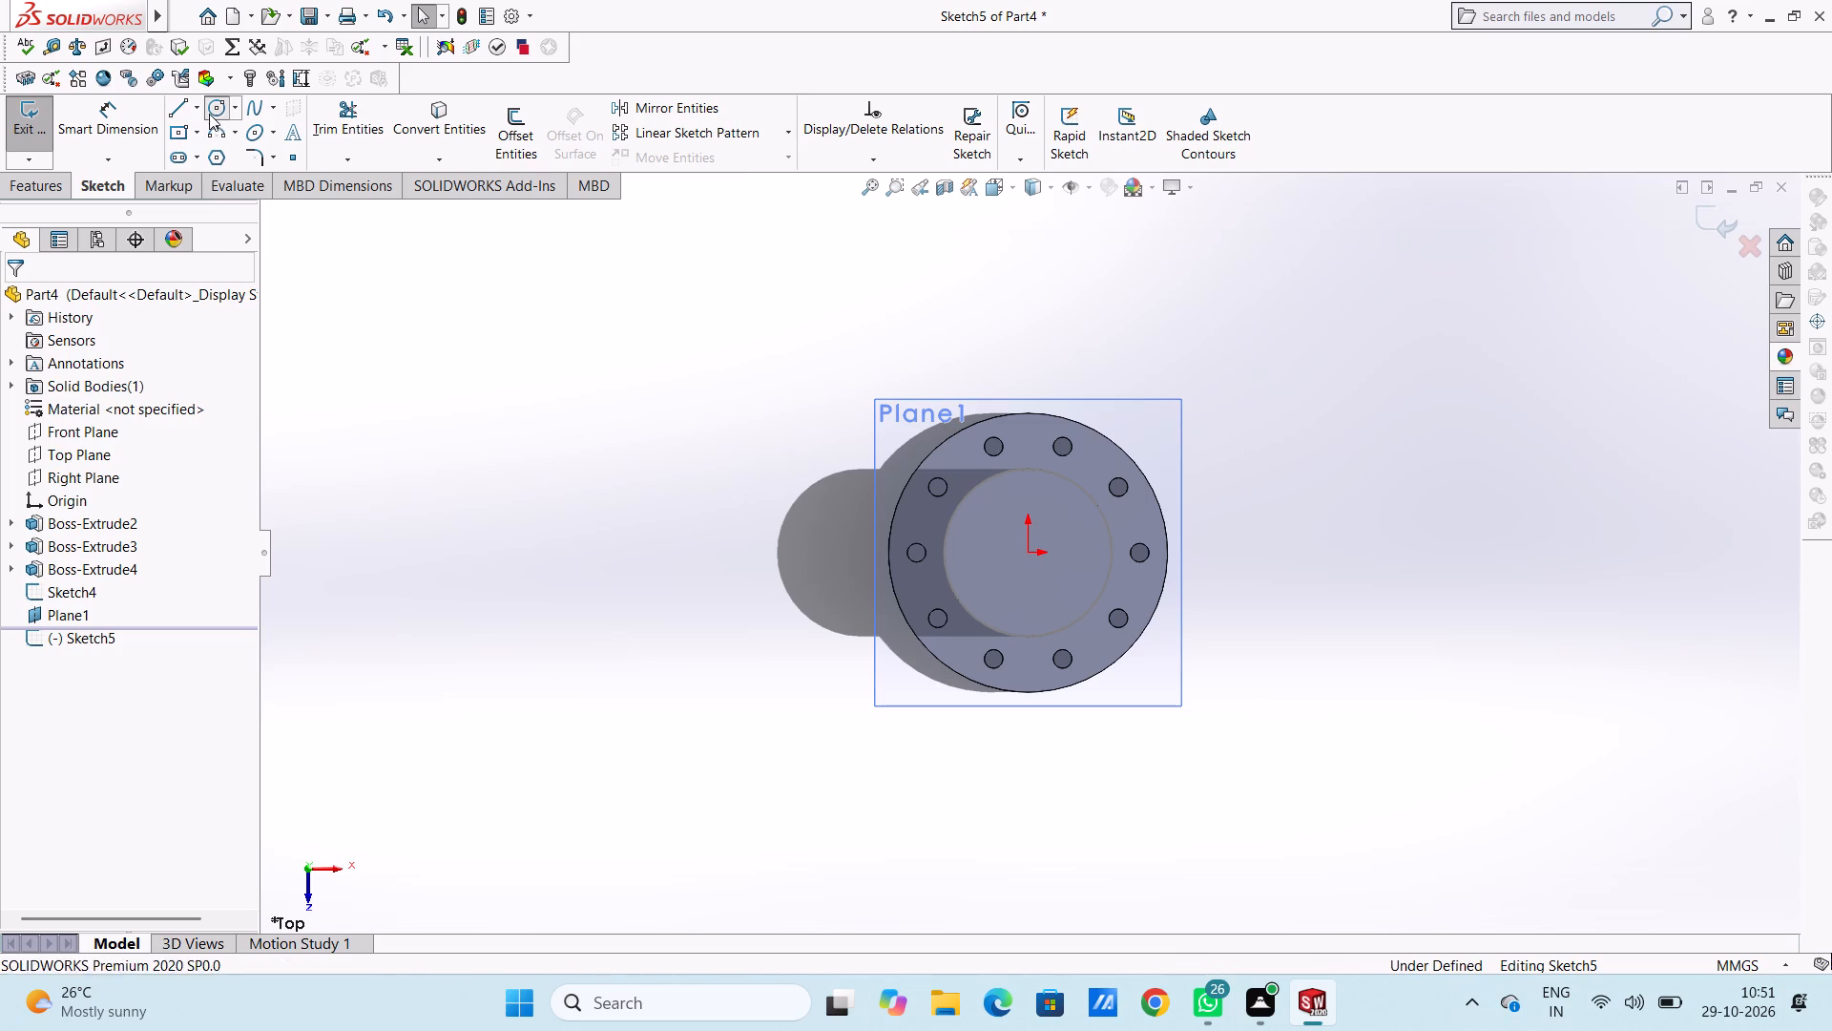
click(1030, 555)
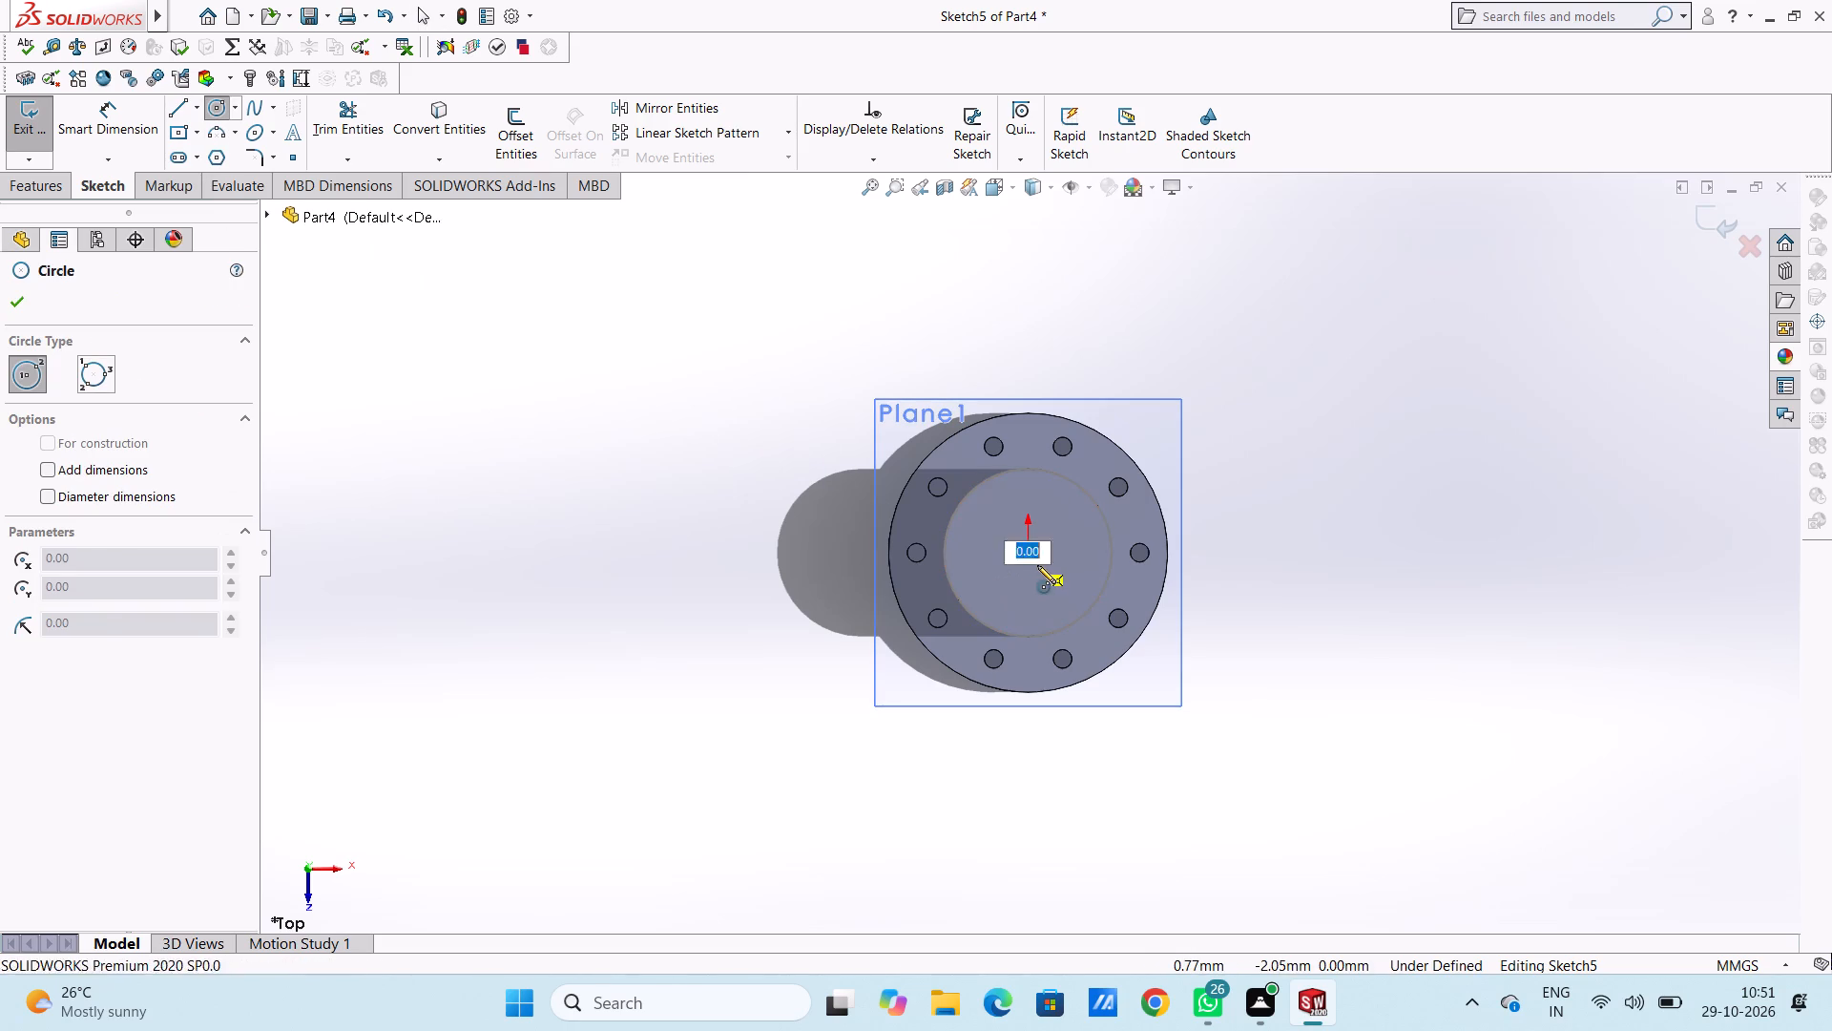
scroll(1046, 573, down, 4)
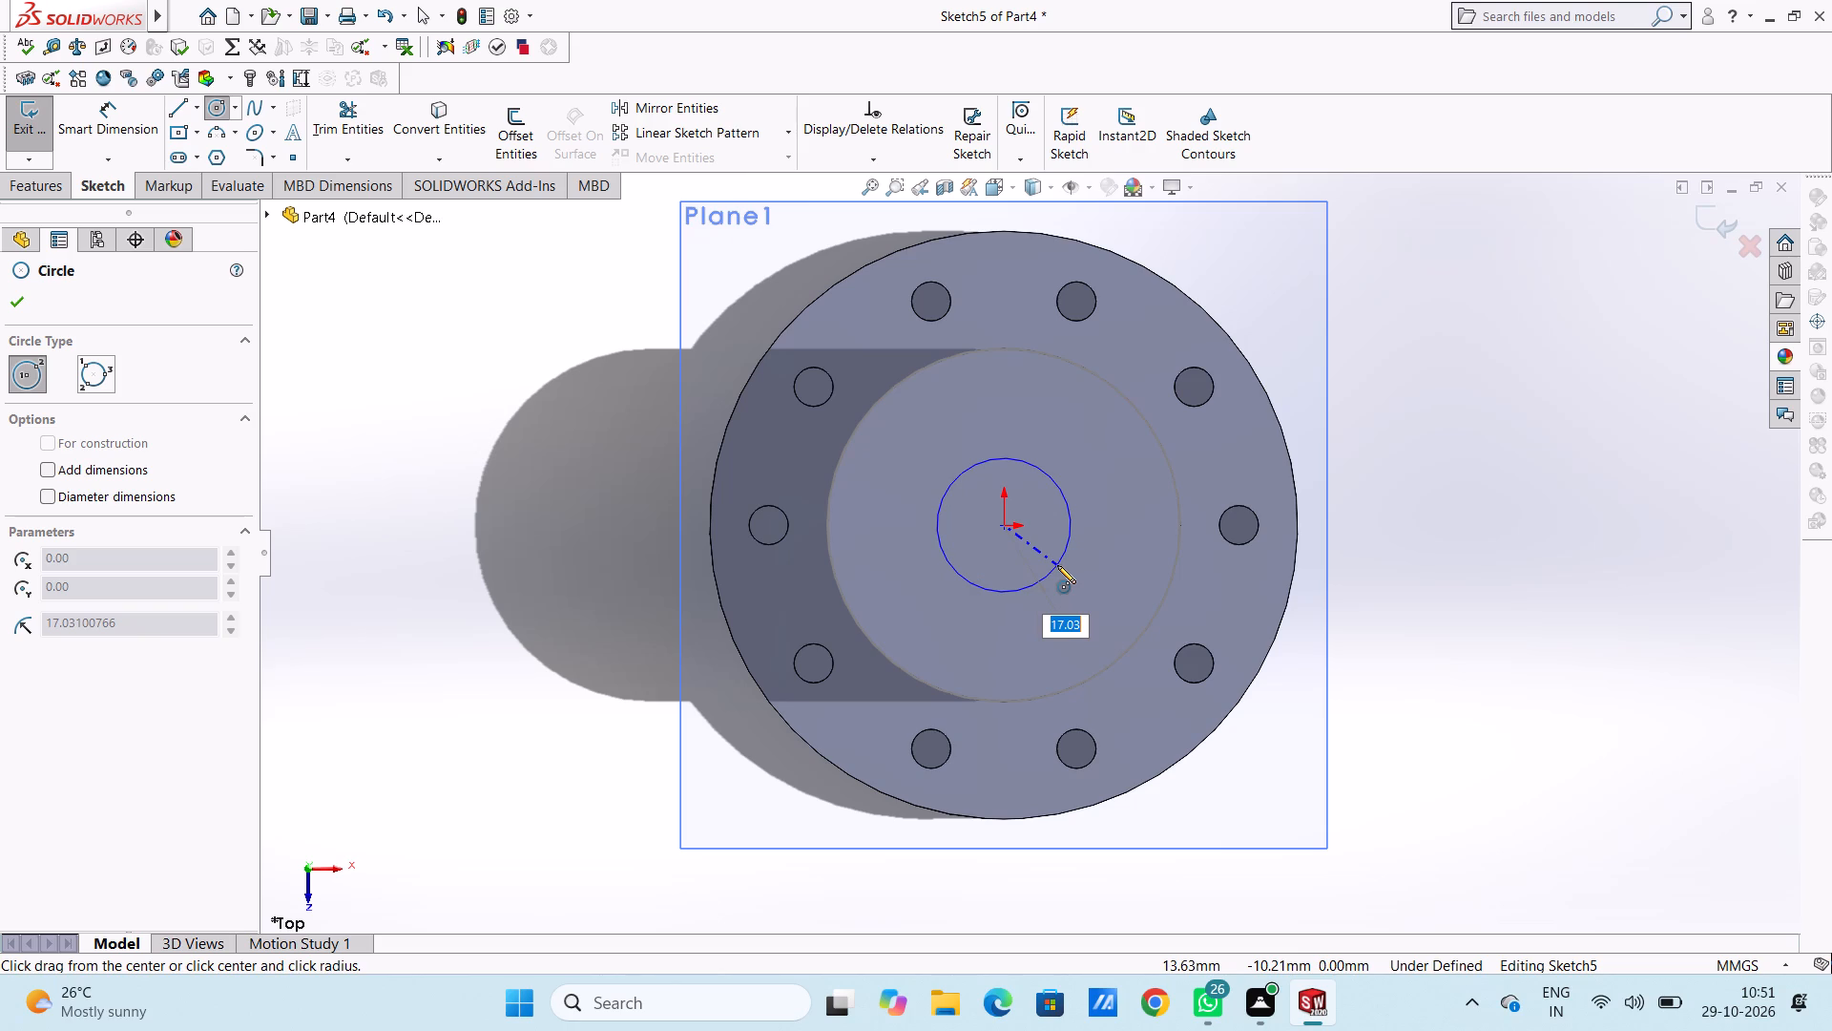
click(1089, 601)
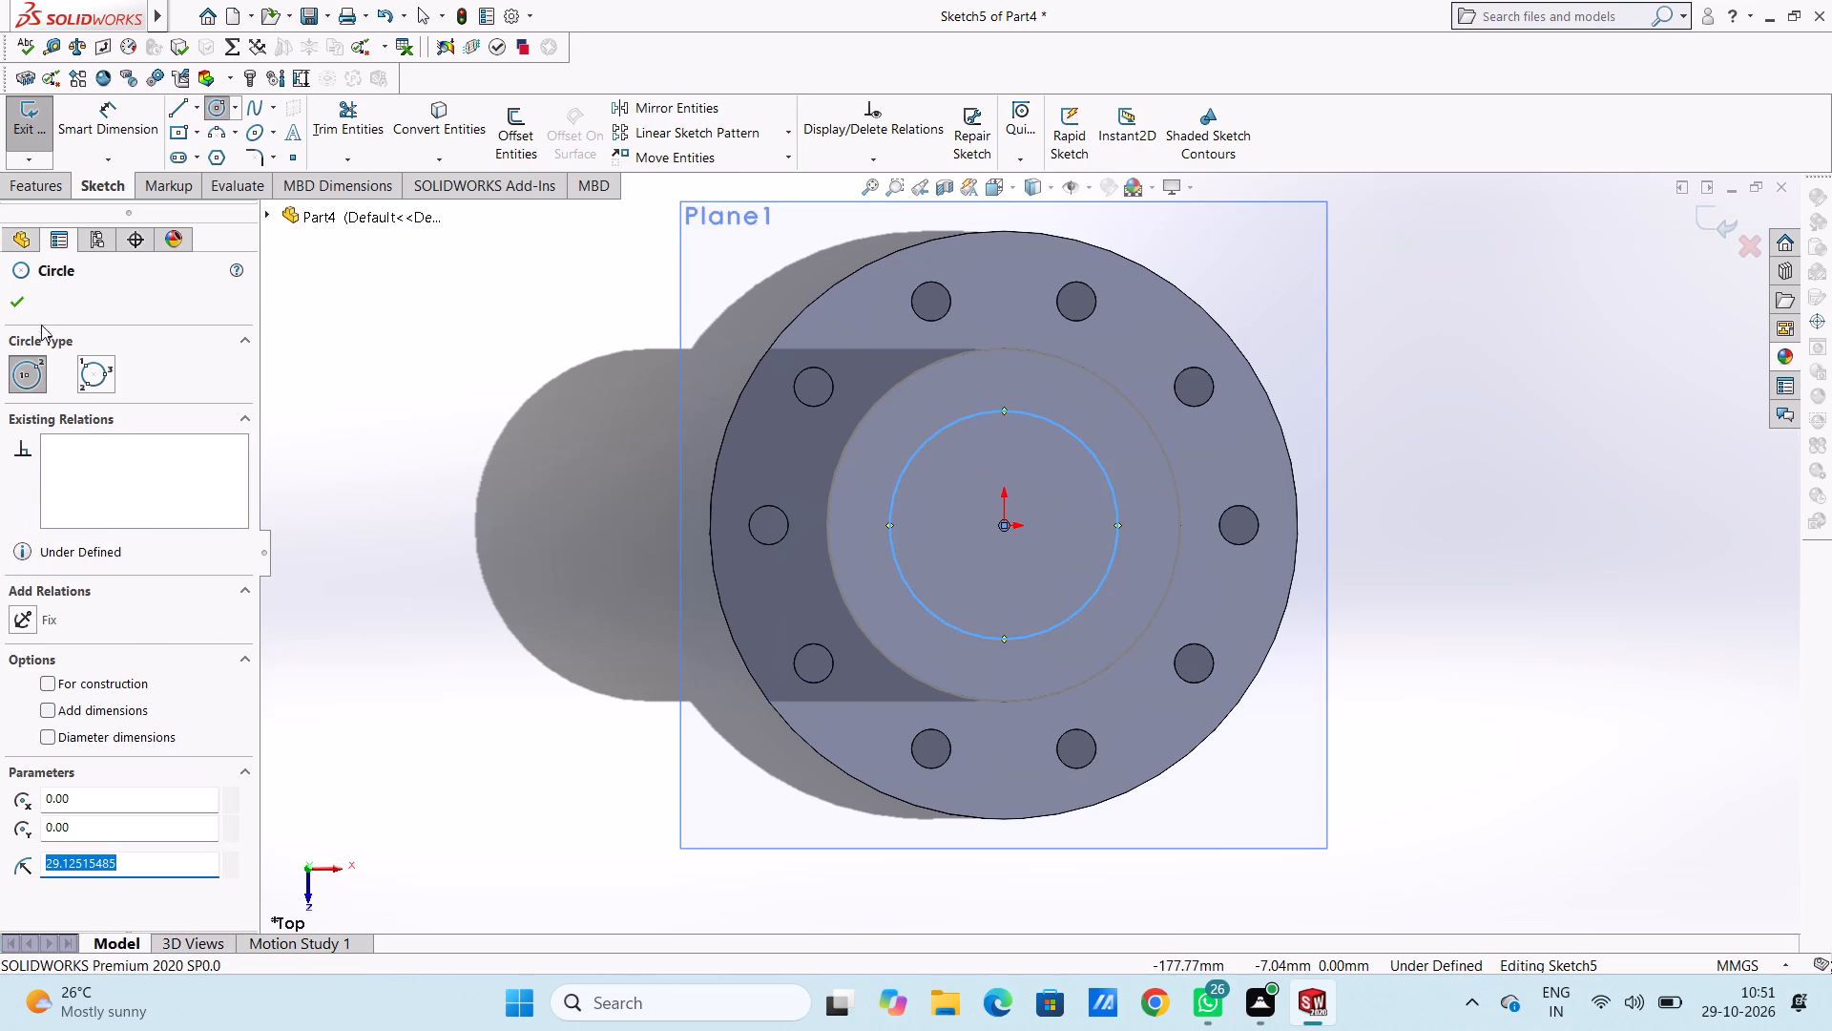
click(23, 304)
click(348, 452)
Dimension the diameter of the circle on the reference plane as 30 mm.
scroll(652, 515, up, 3)
middle_drag(669, 637, 676, 620)
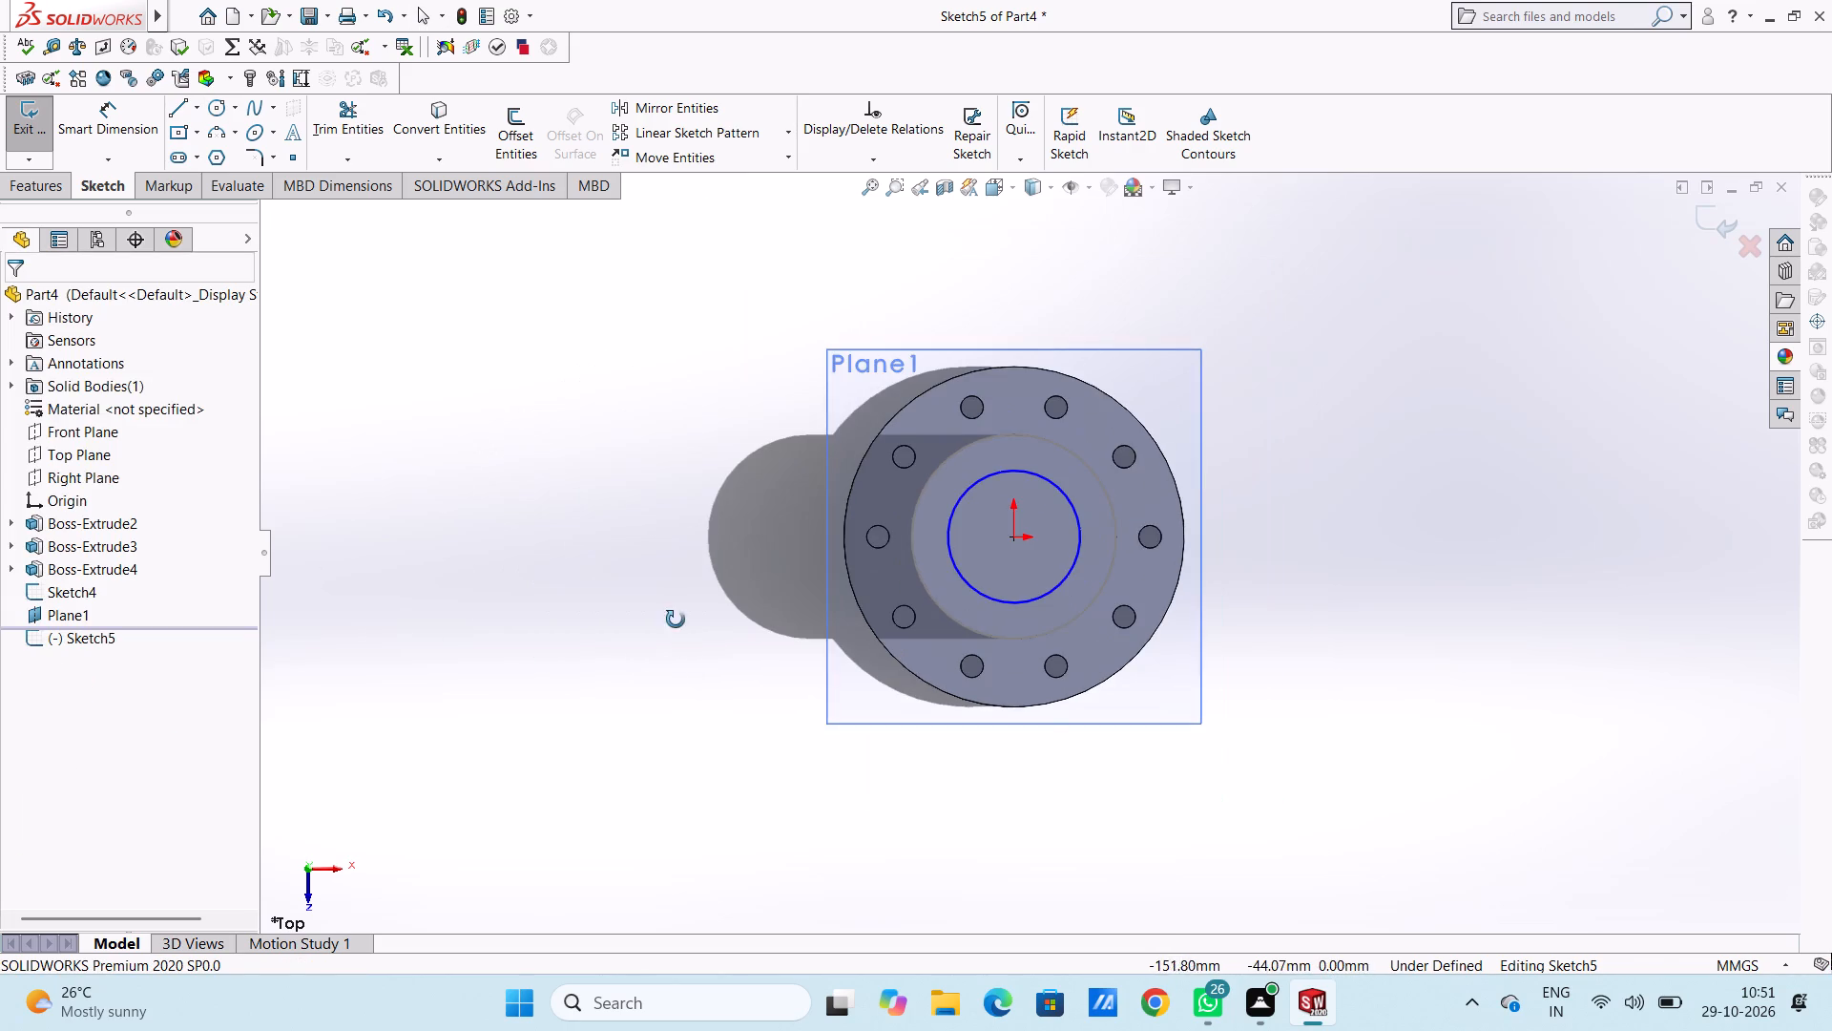
middle_drag(676, 620, 712, 257)
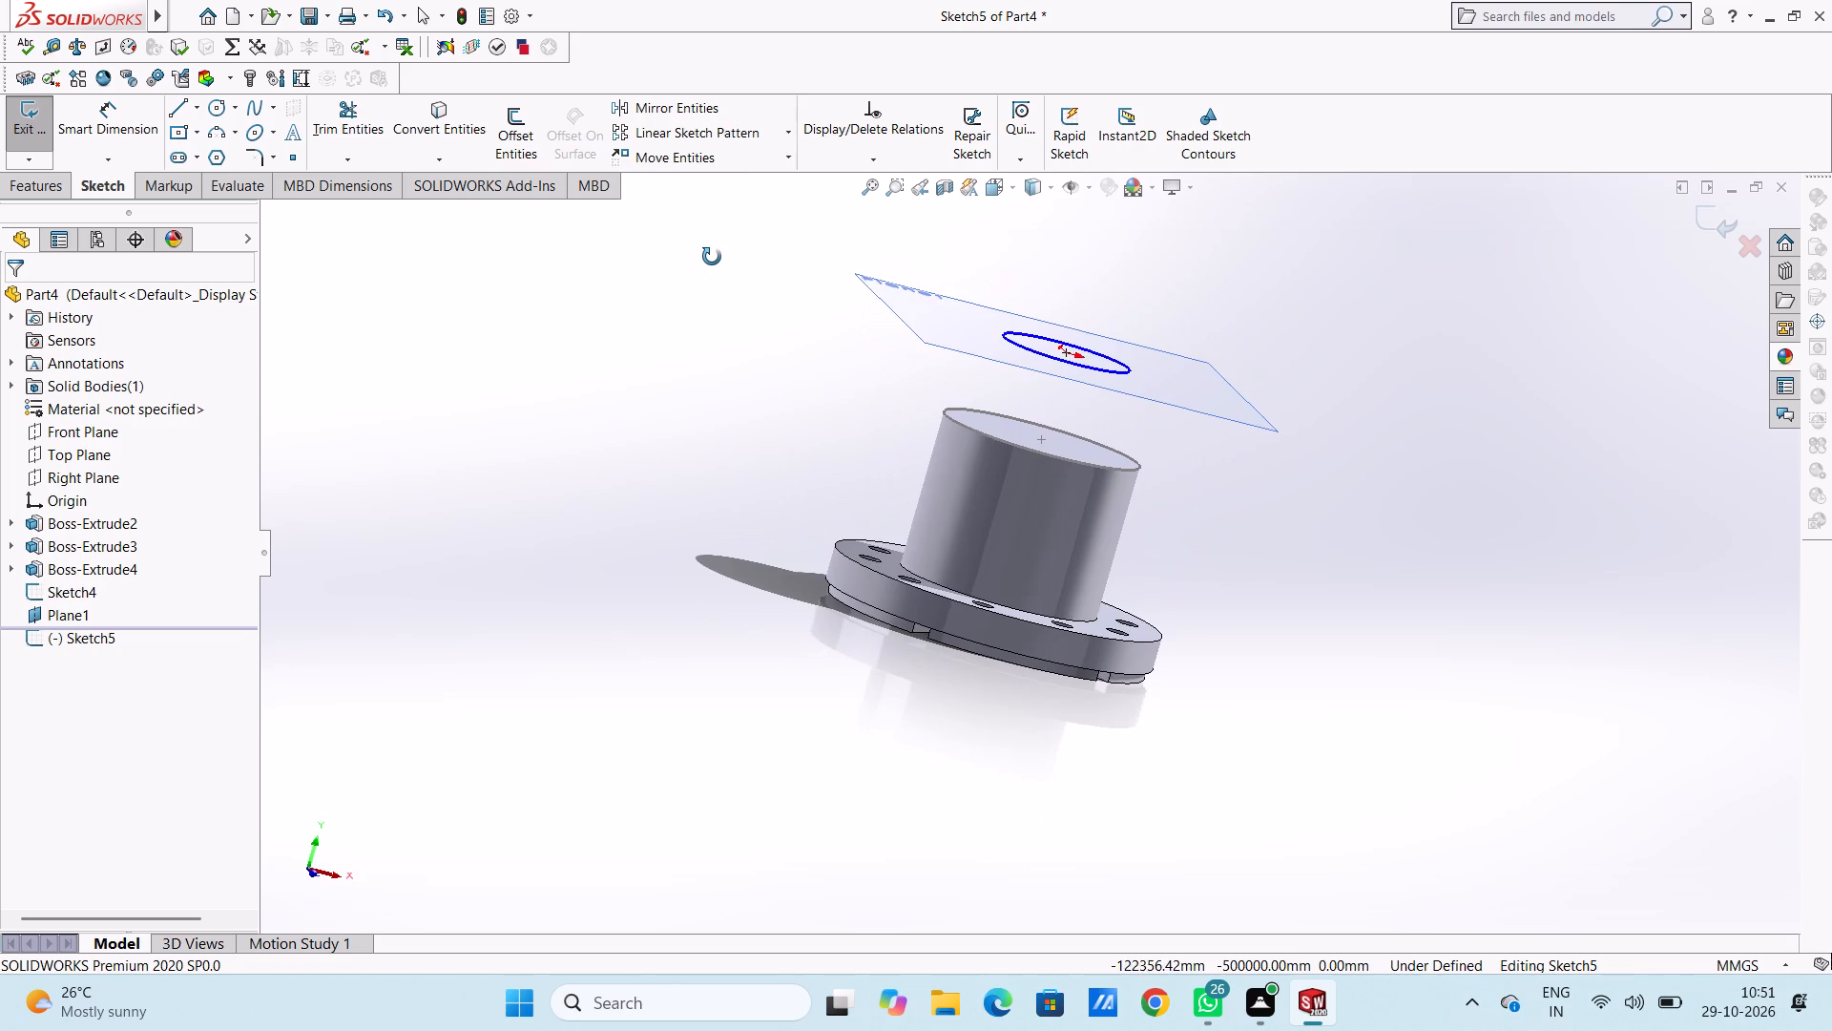
middle_drag(712, 257, 694, 259)
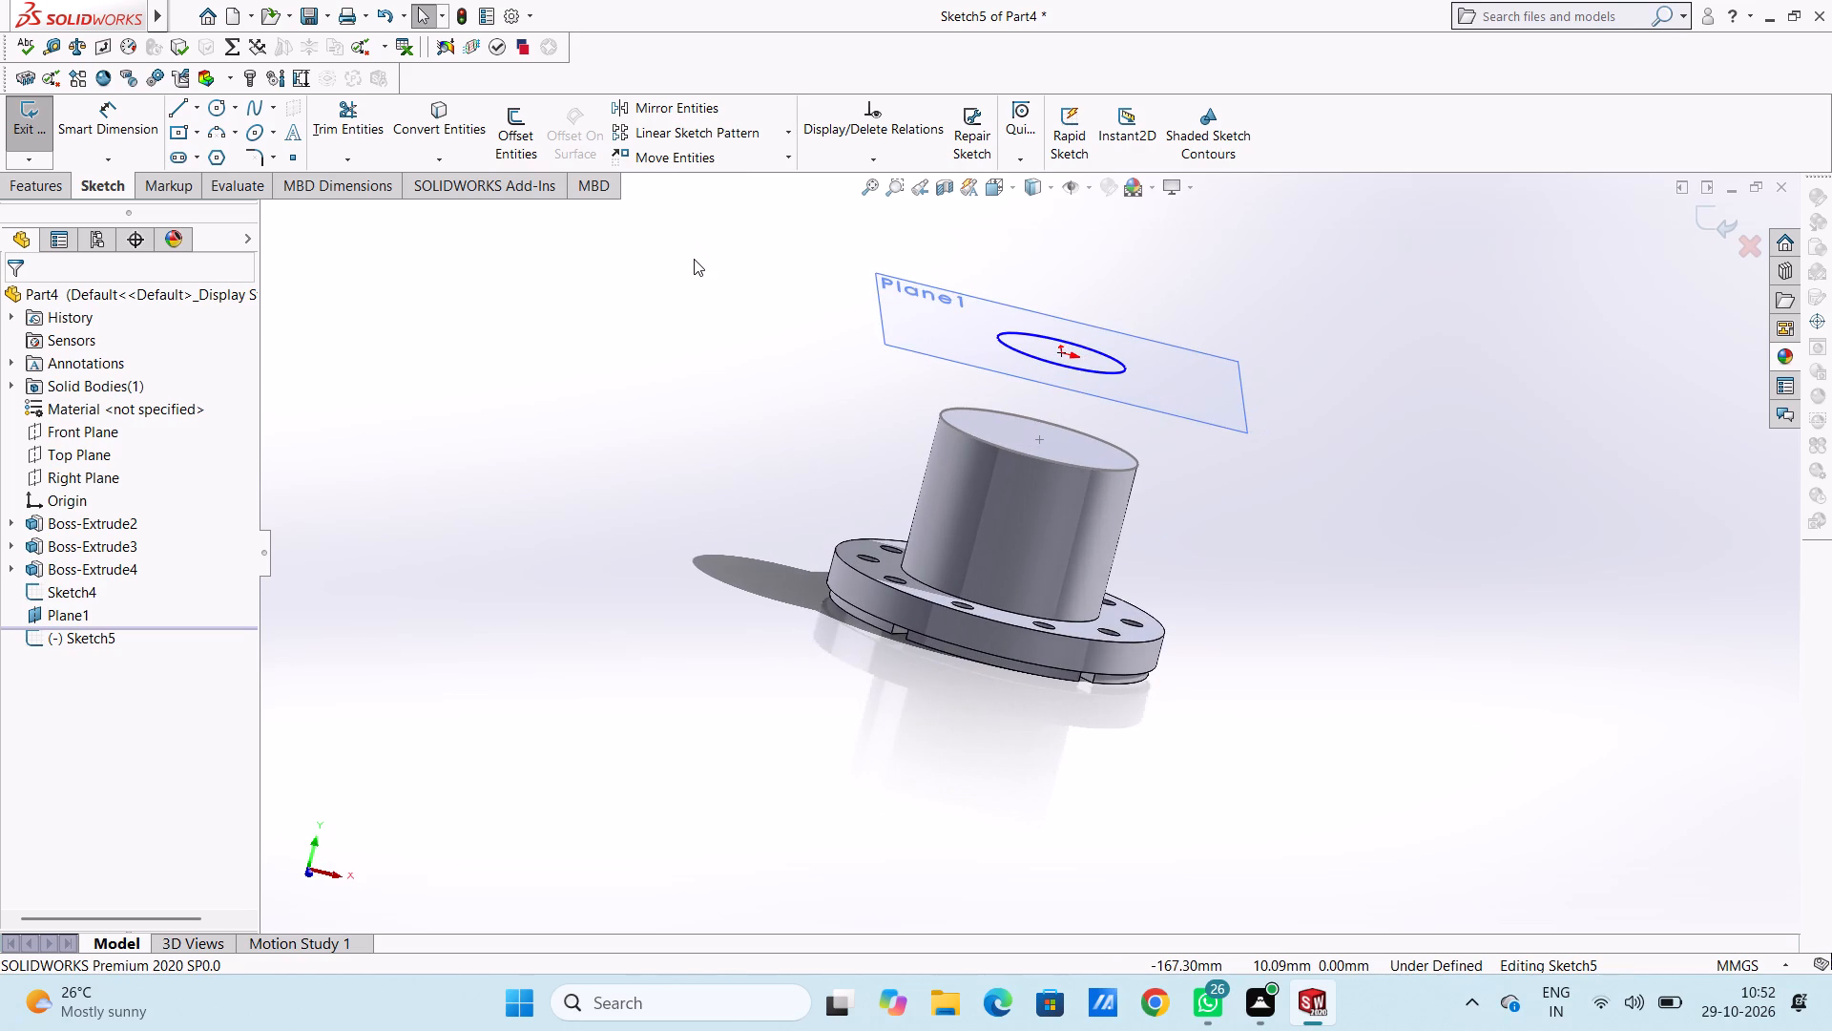
middle_drag(772, 463, 721, 374)
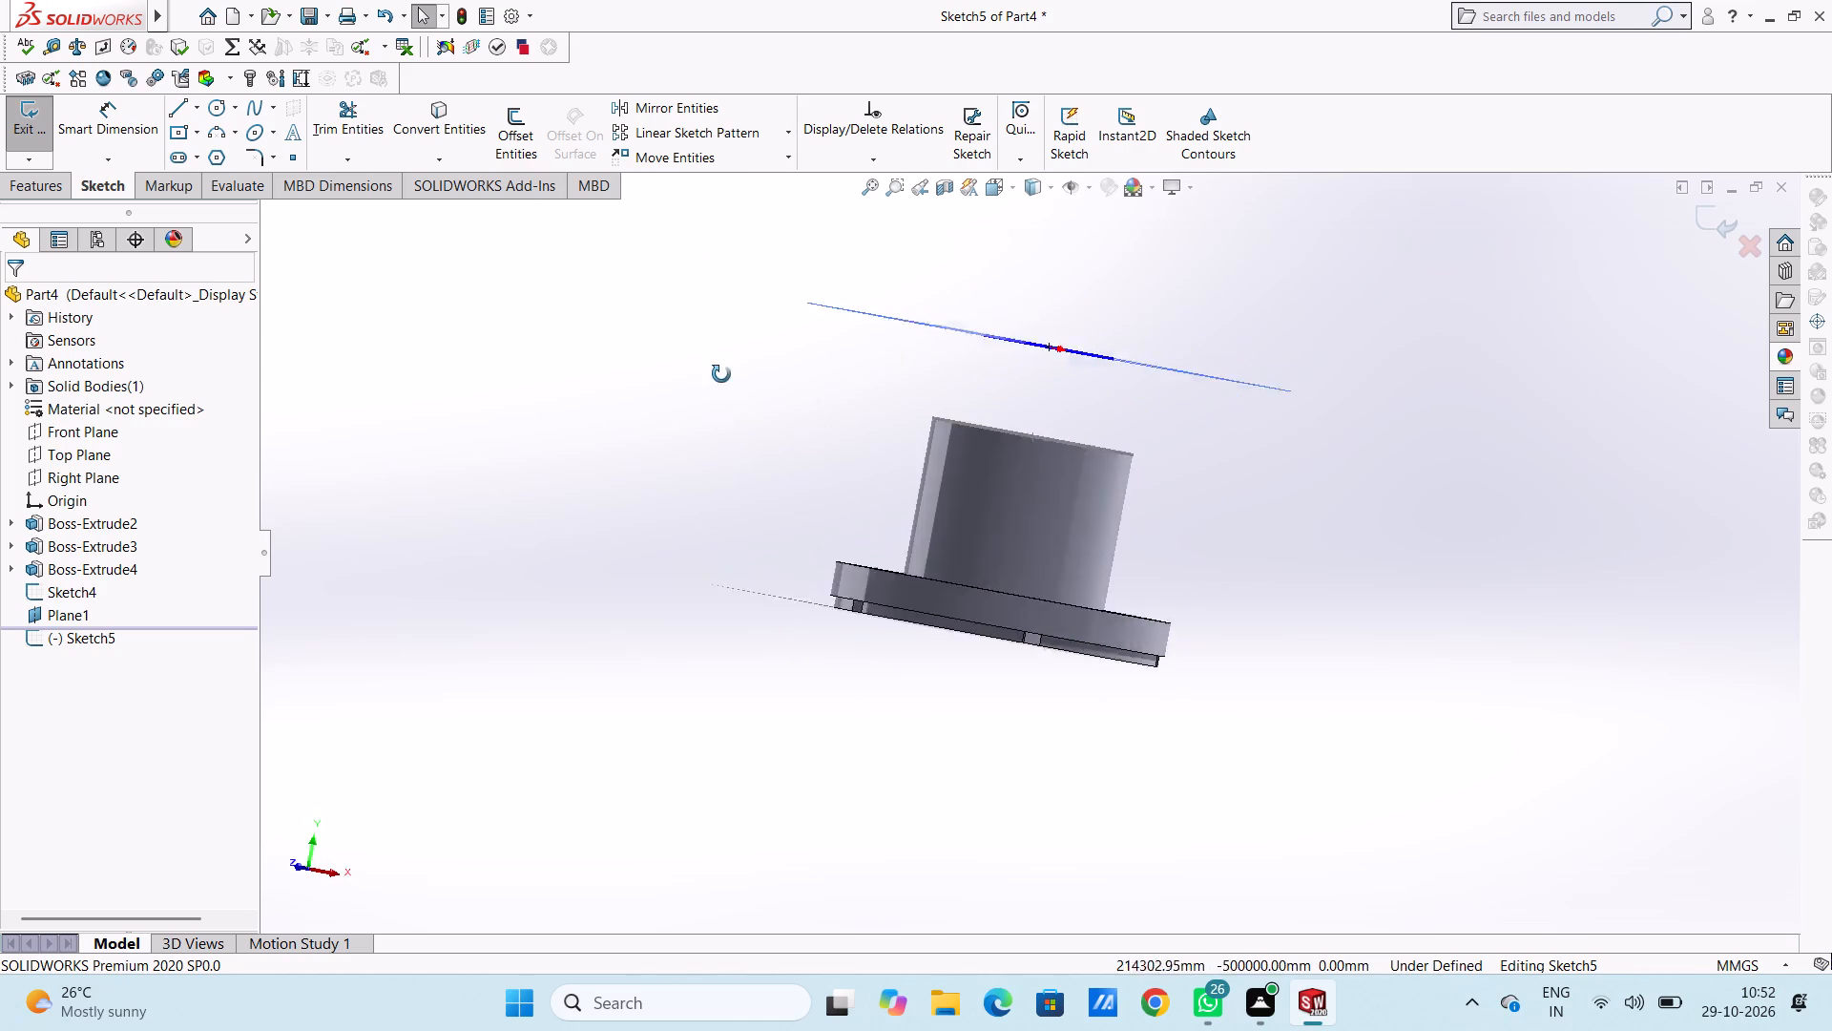
middle_drag(721, 374, 775, 384)
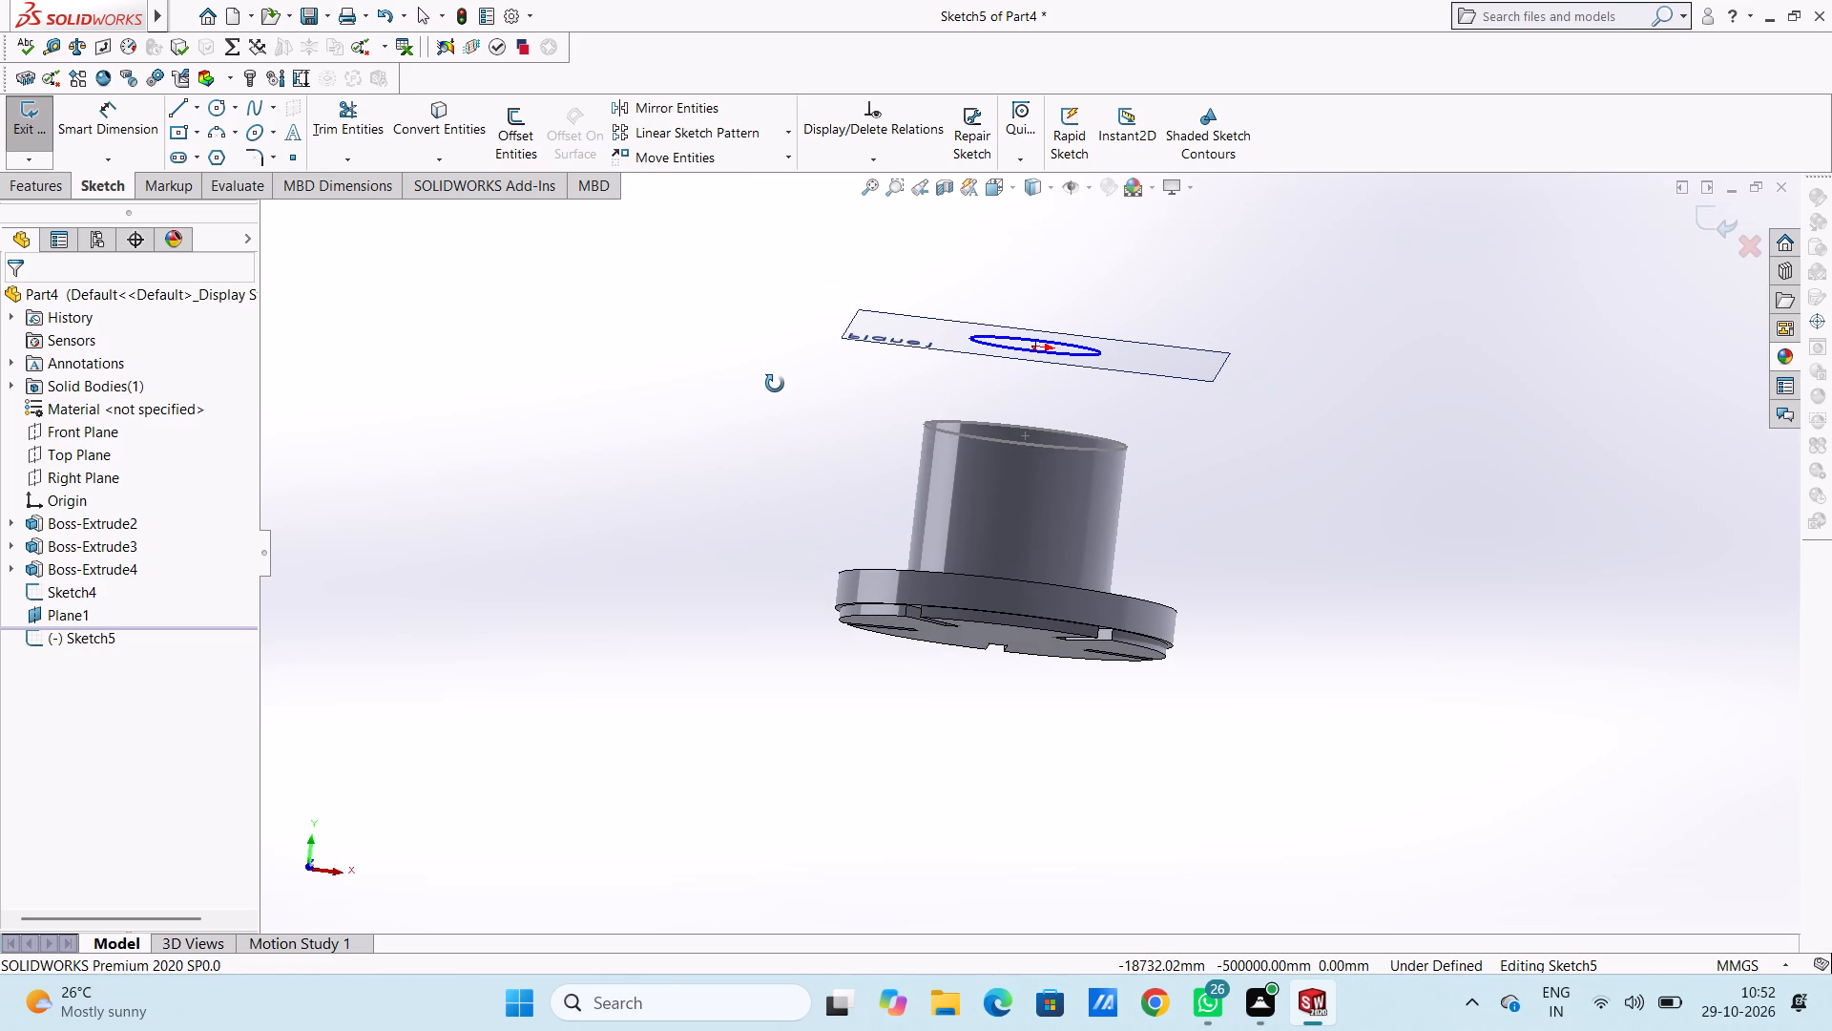
middle_drag(775, 384, 780, 388)
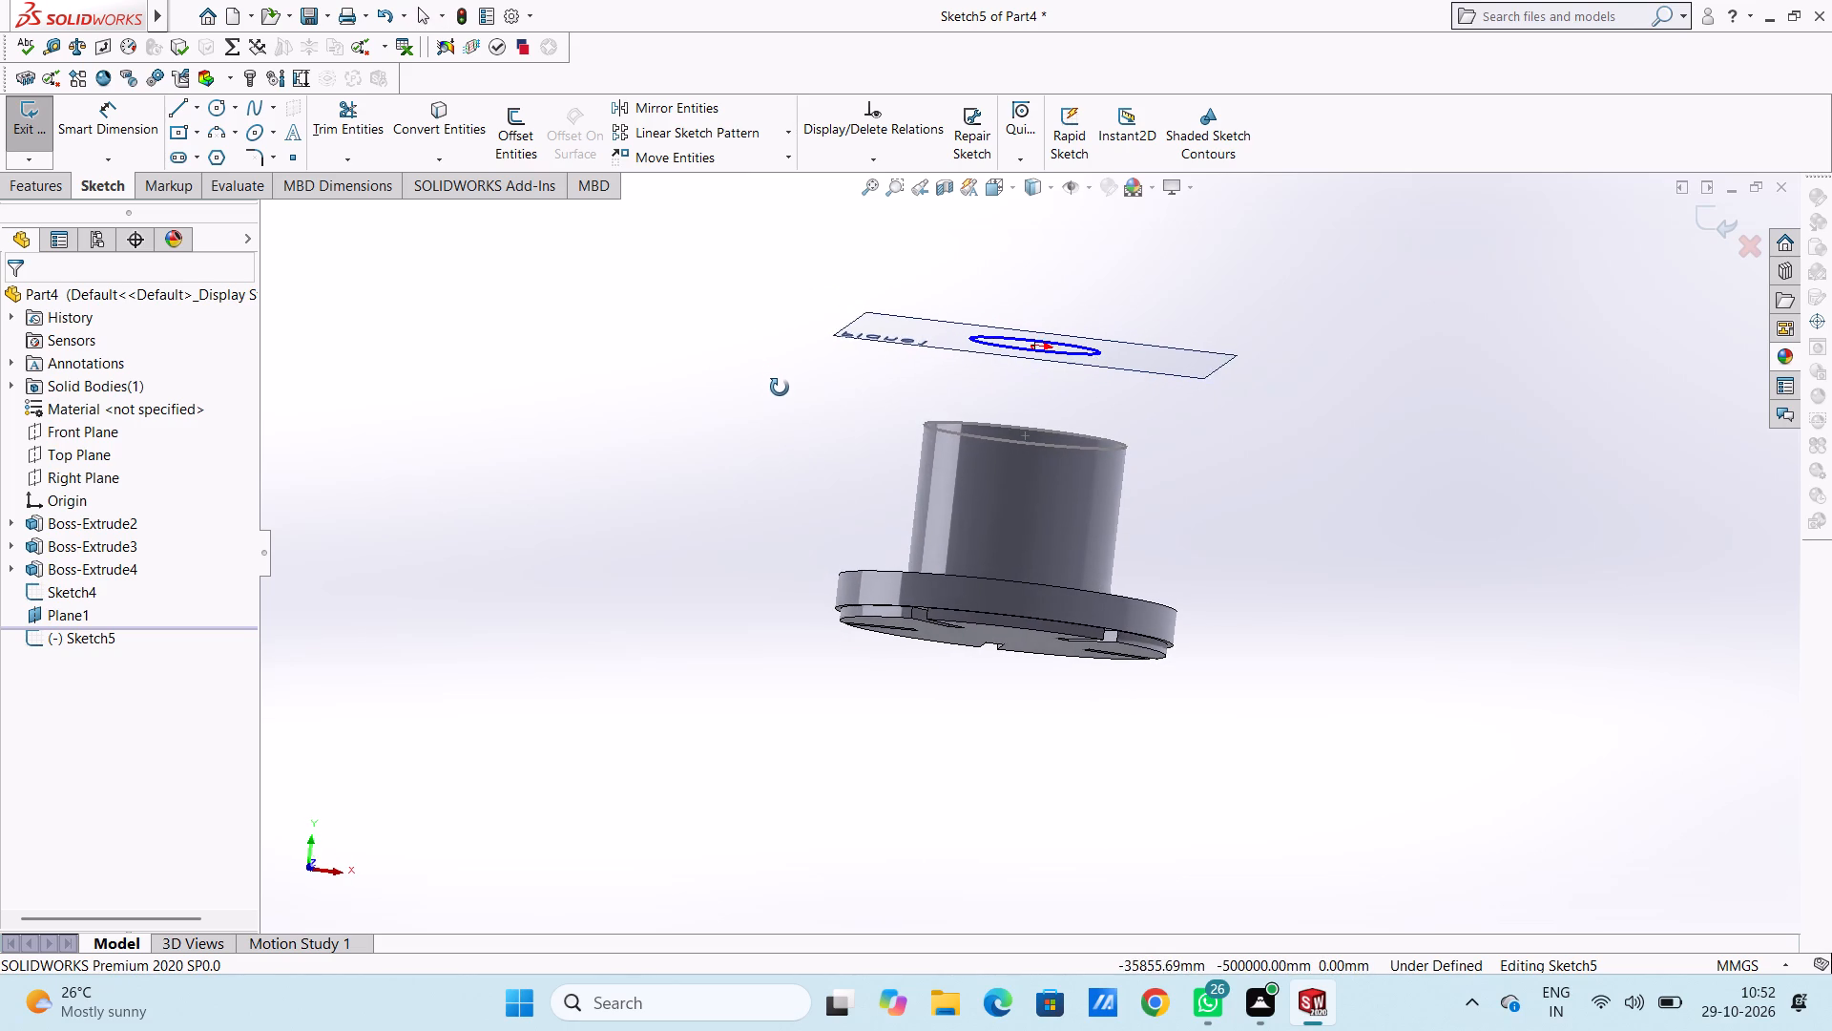
middle_drag(780, 388, 748, 605)
middle_drag(775, 370, 782, 565)
click(108, 131)
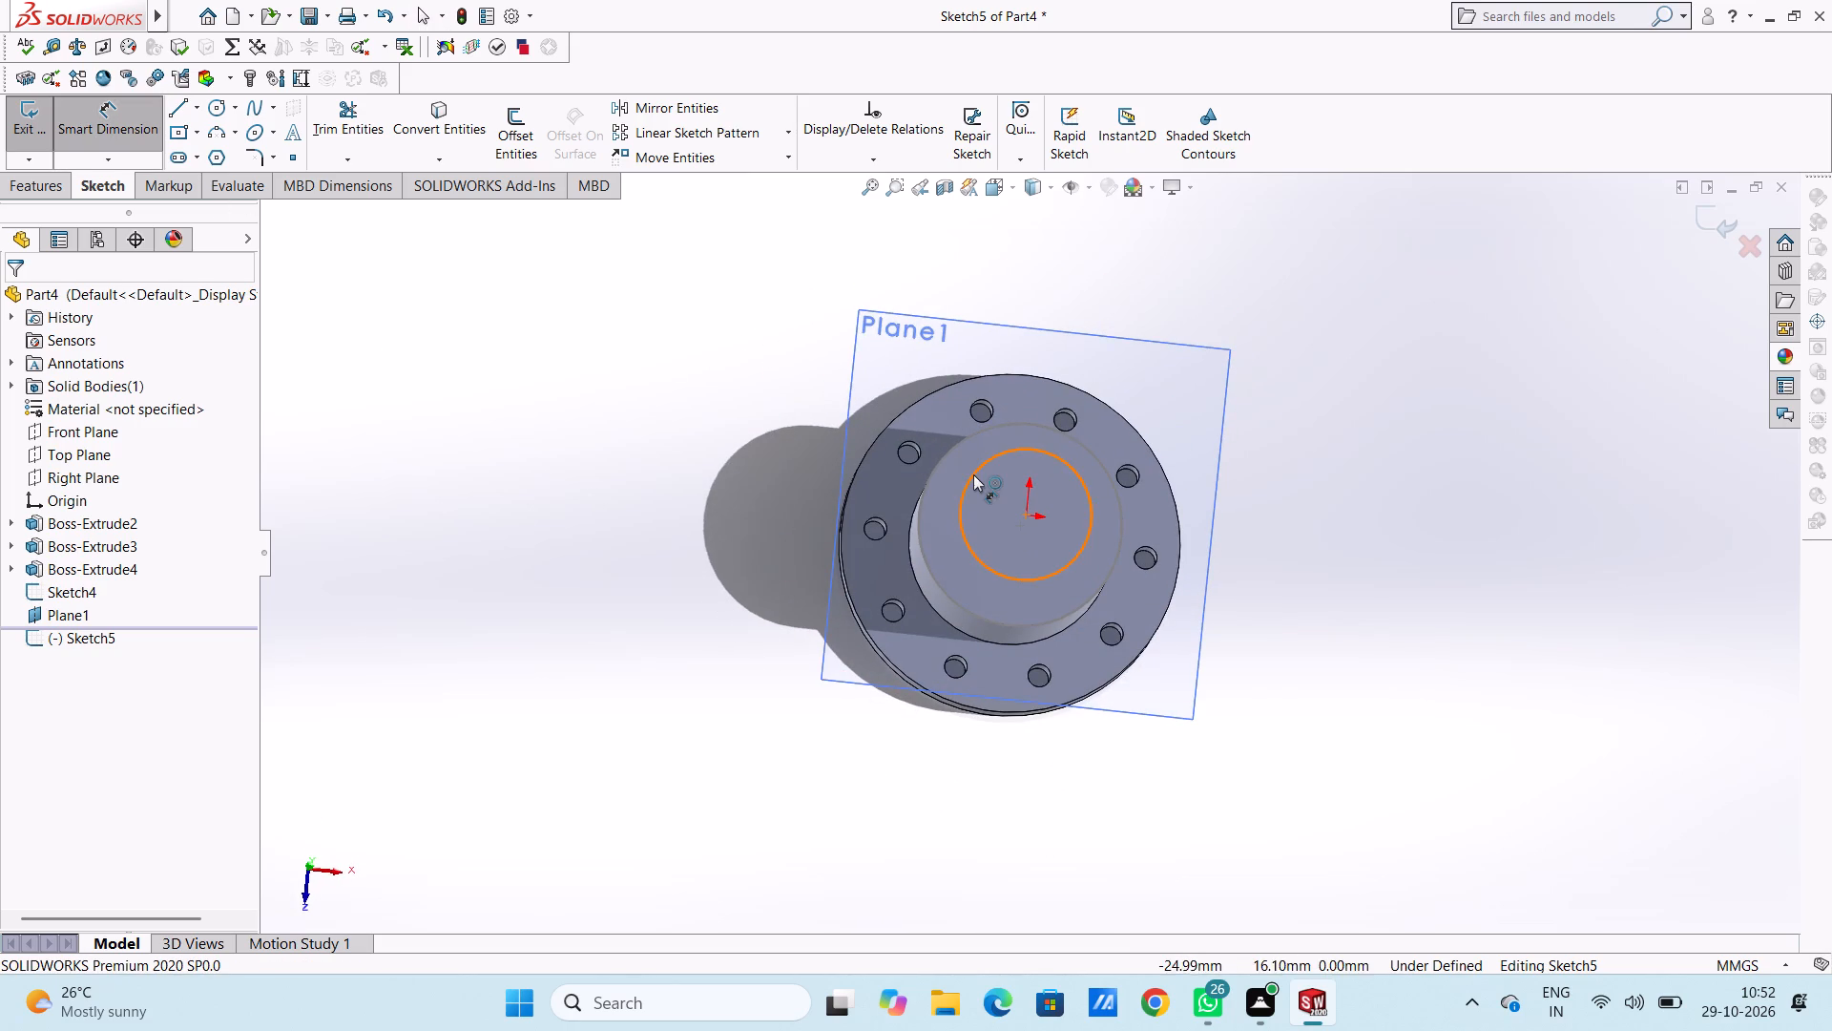
click(971, 479)
click(693, 286)
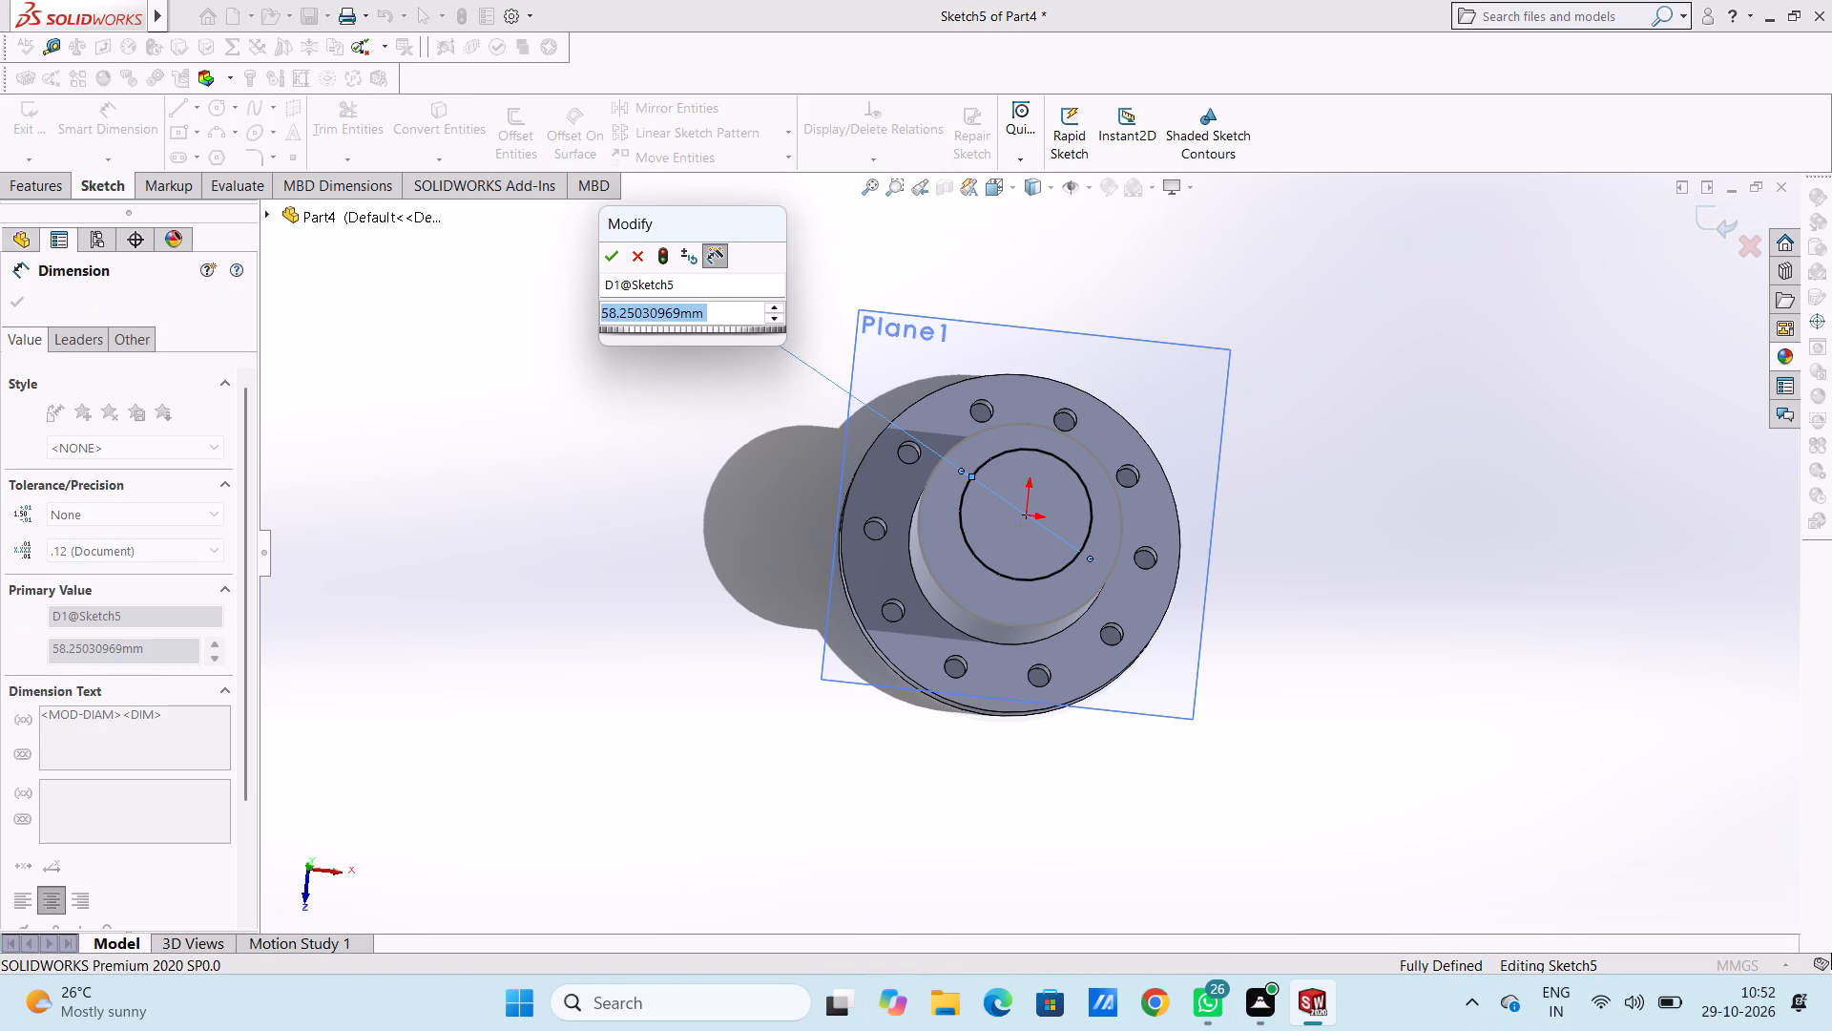
text(30)
key(Return)
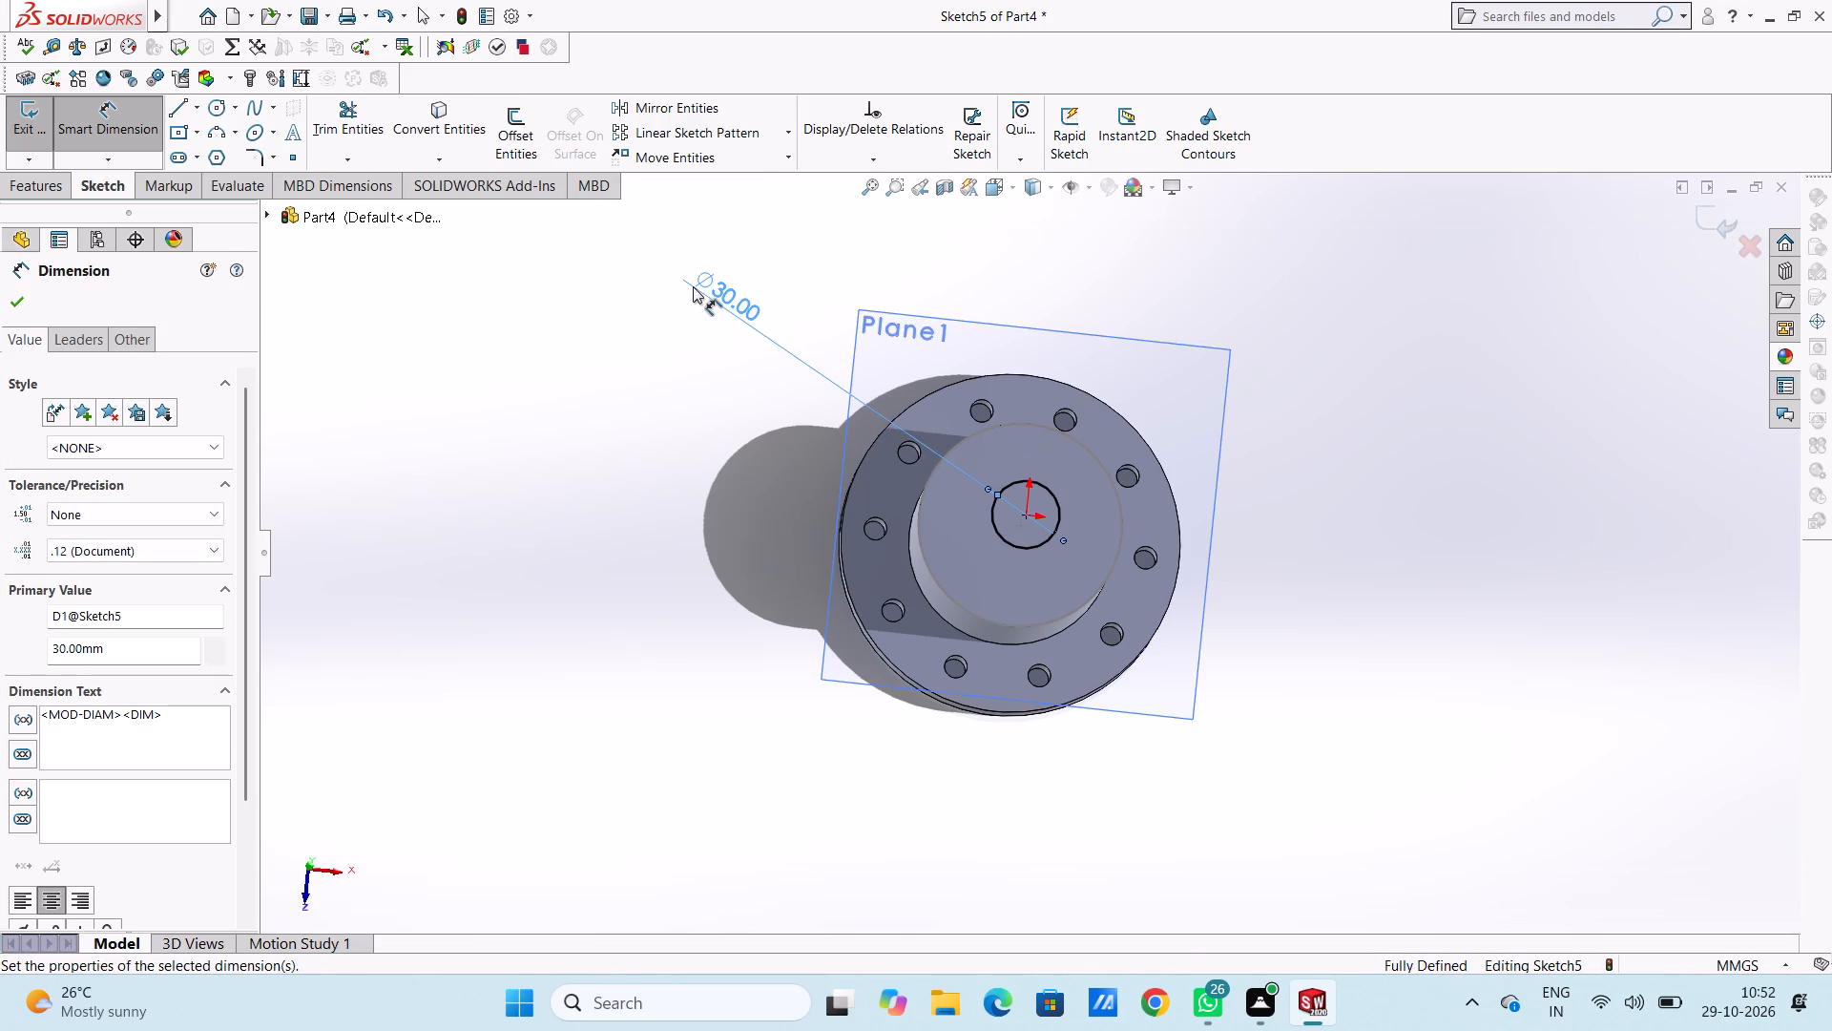
click(660, 525)
Set the diameter of the circle on the reference plane to 60 mm.
middle_drag(651, 655, 689, 284)
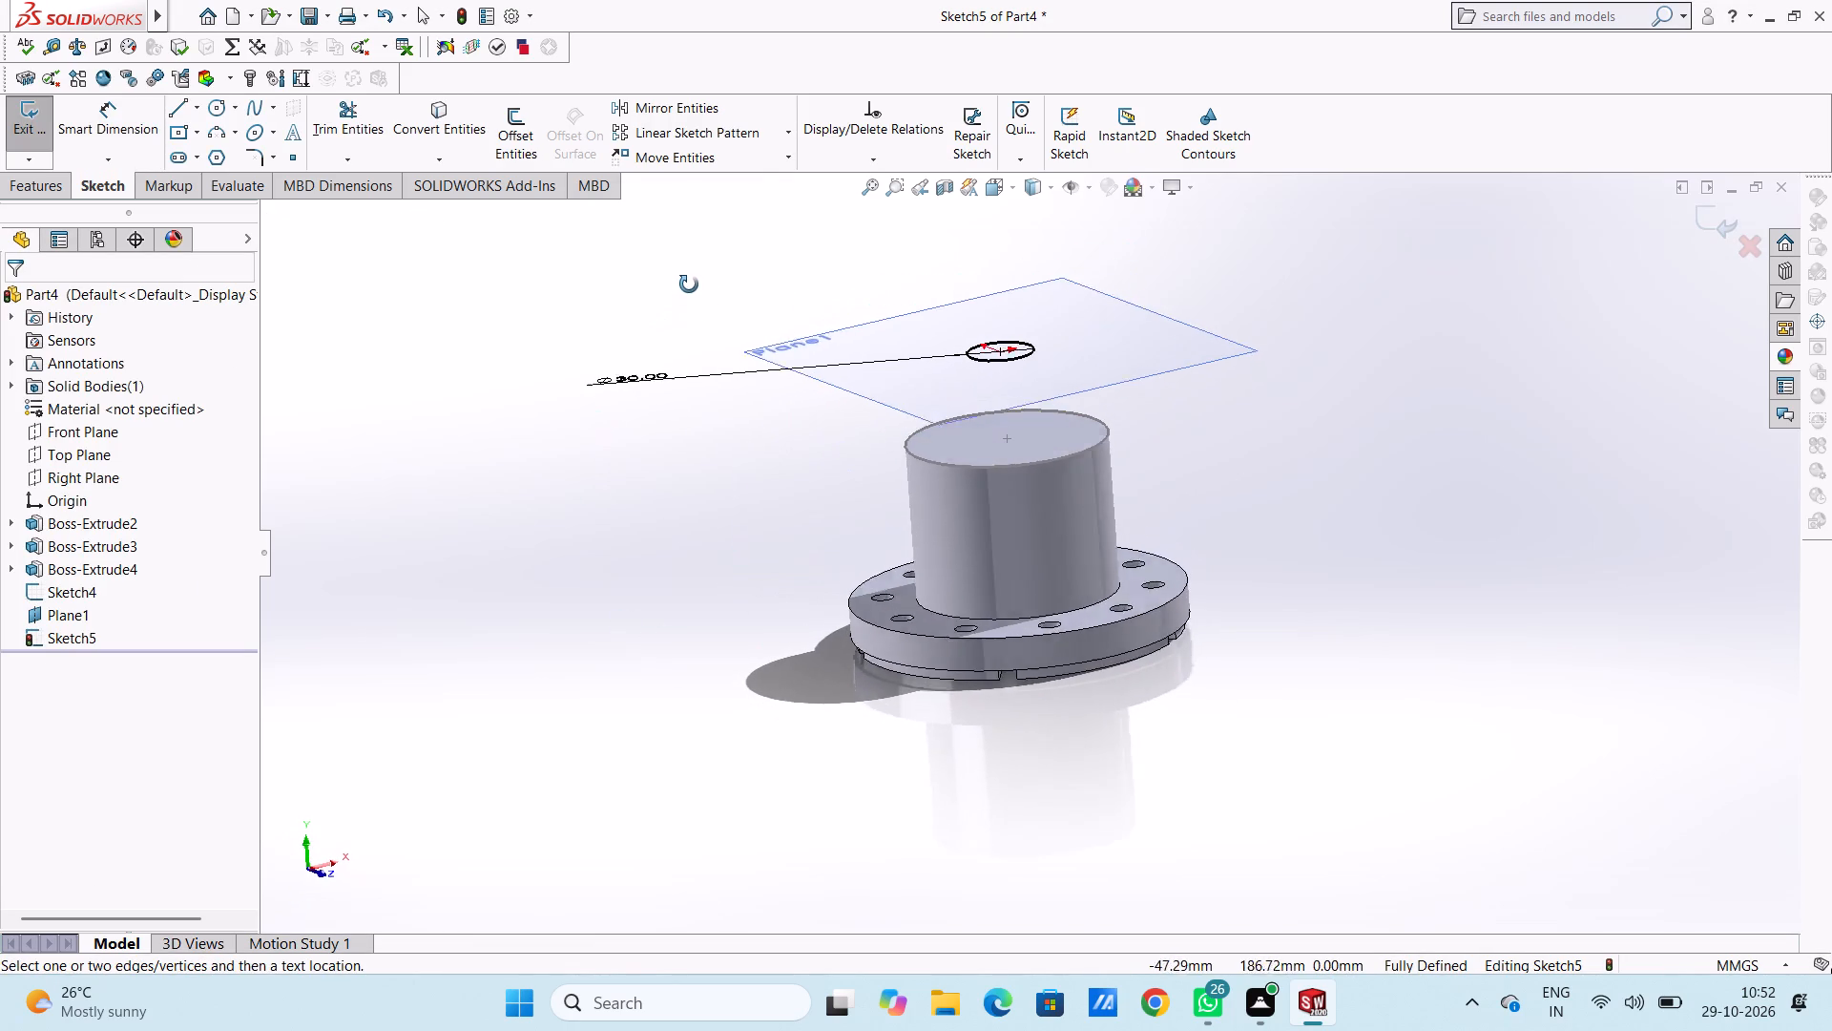
middle_drag(689, 284, 684, 281)
middle_drag(729, 458, 684, 641)
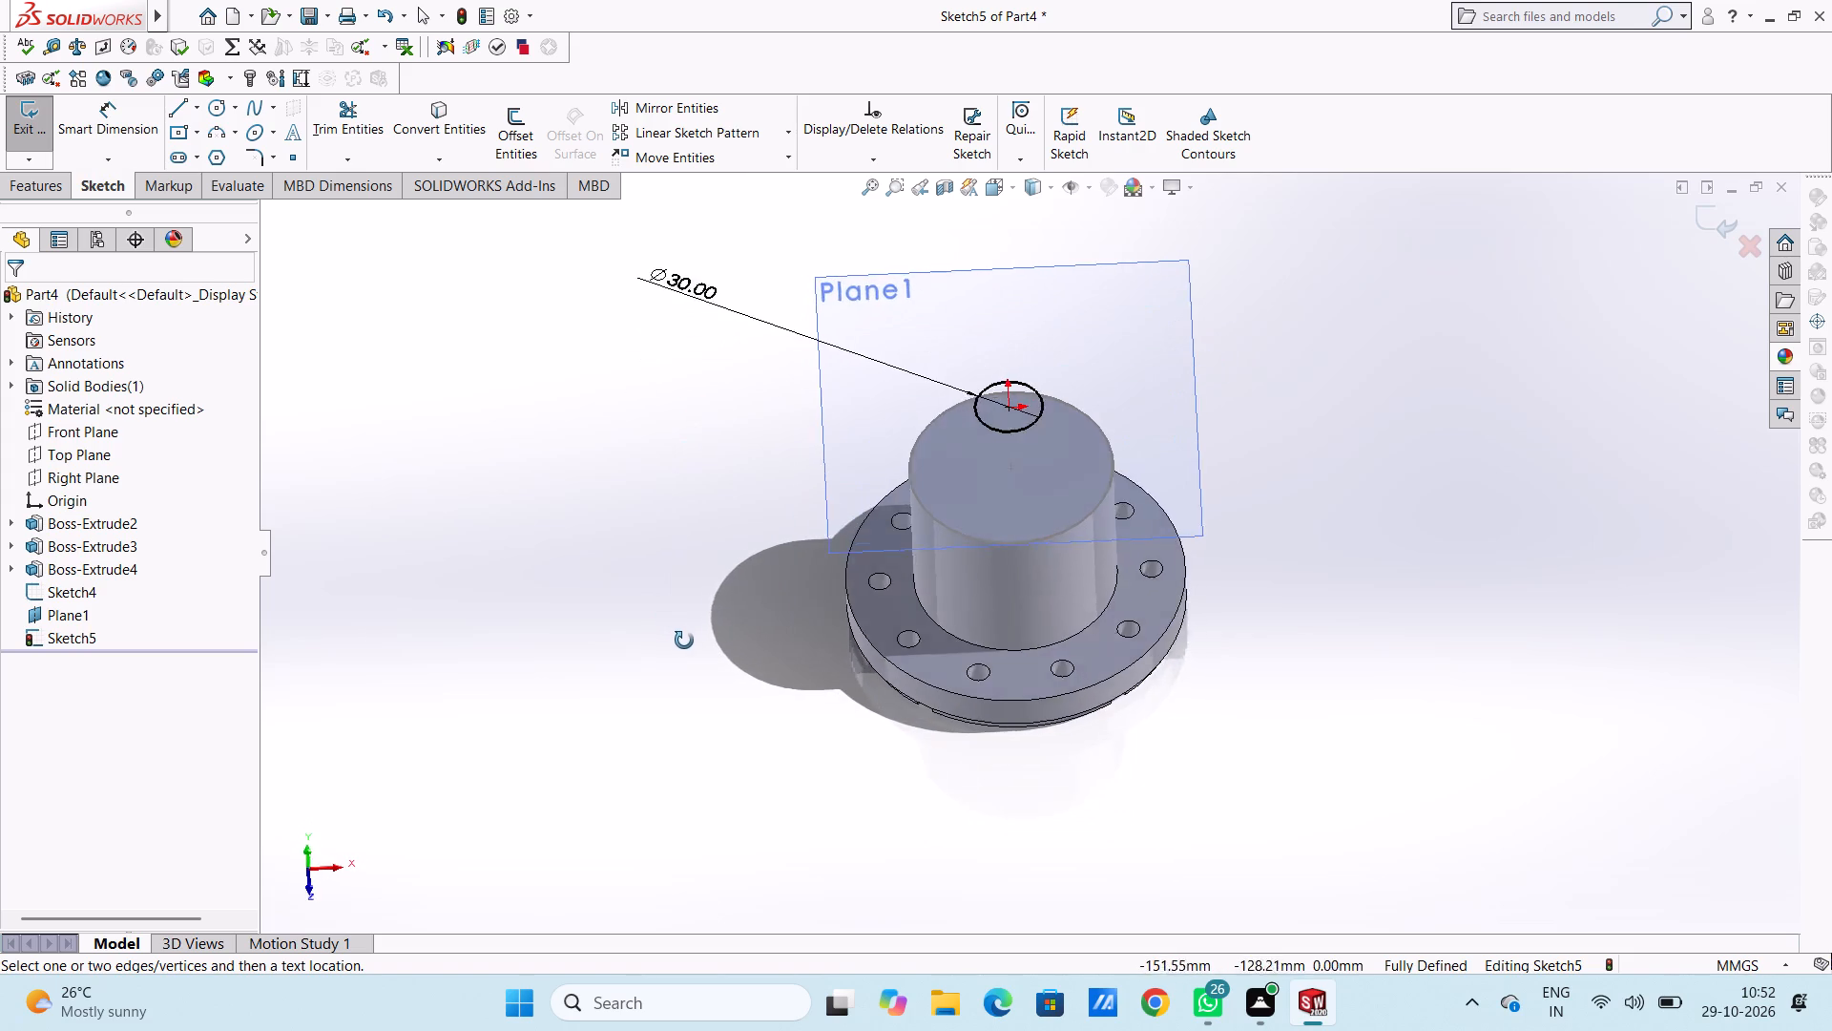
middle_drag(684, 641, 686, 642)
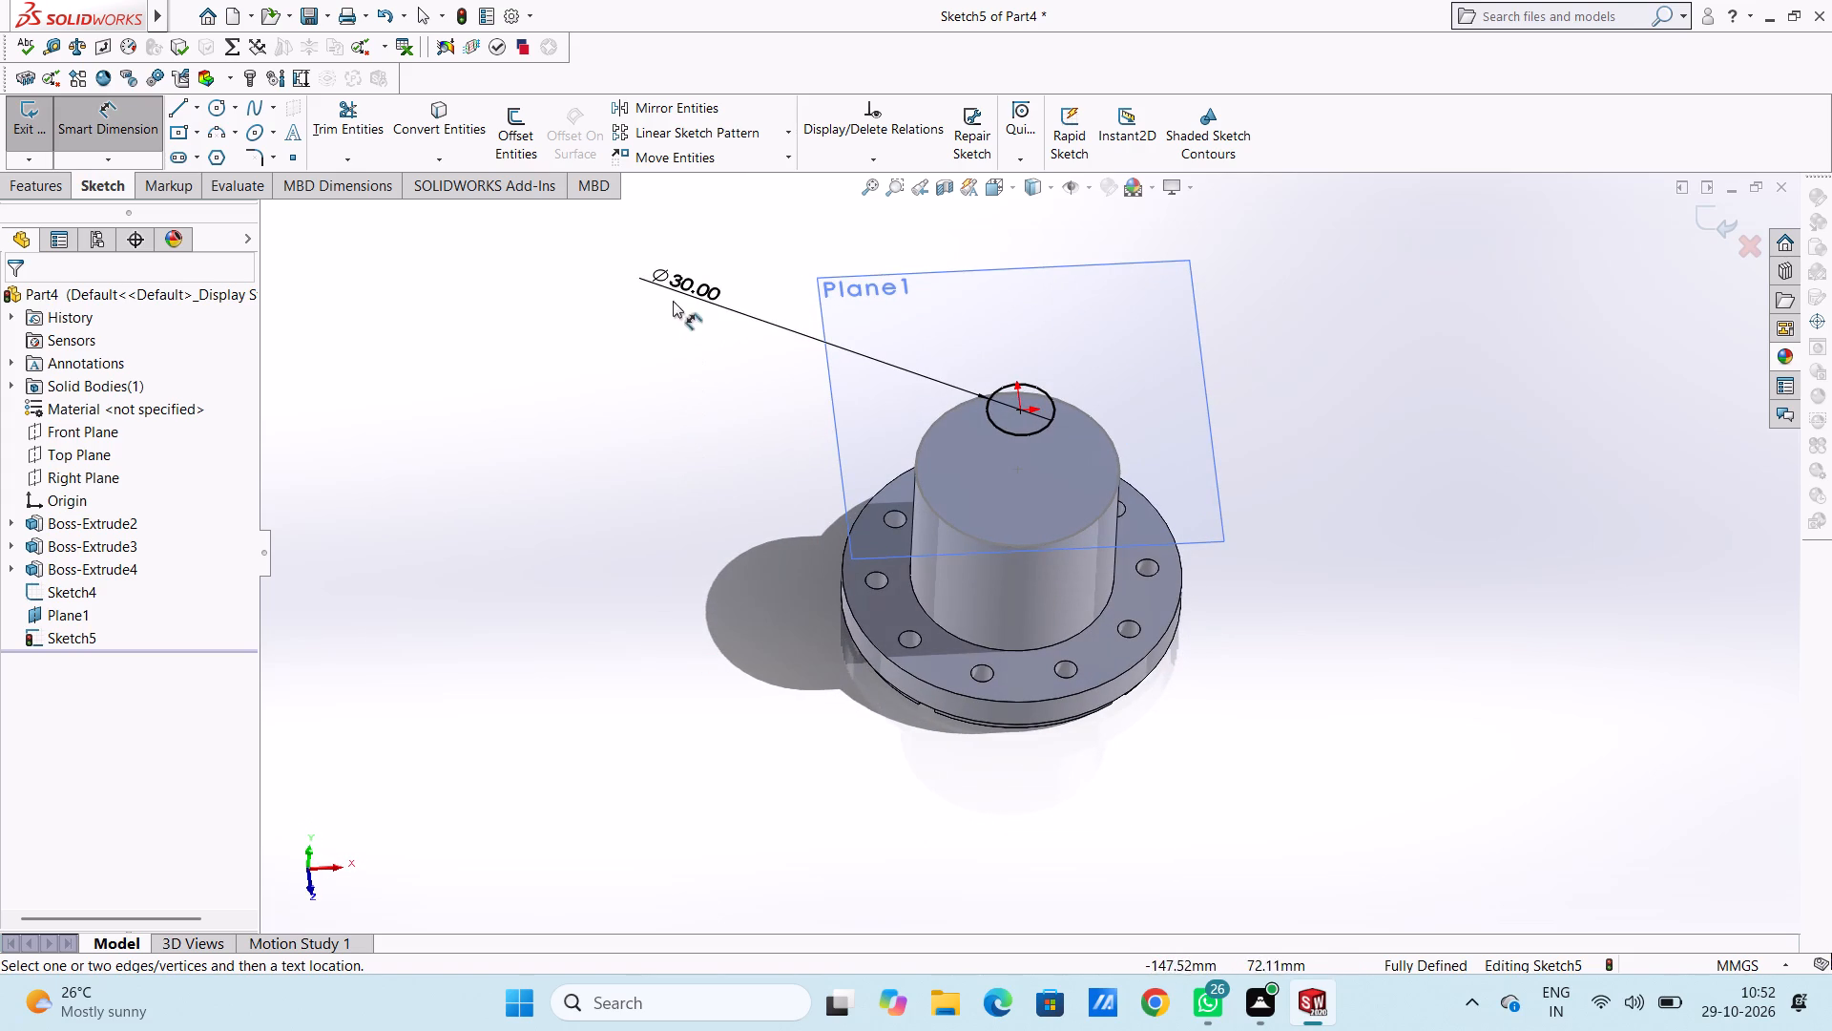
double_click(684, 289)
text(60)
key(Return)
click(698, 504)
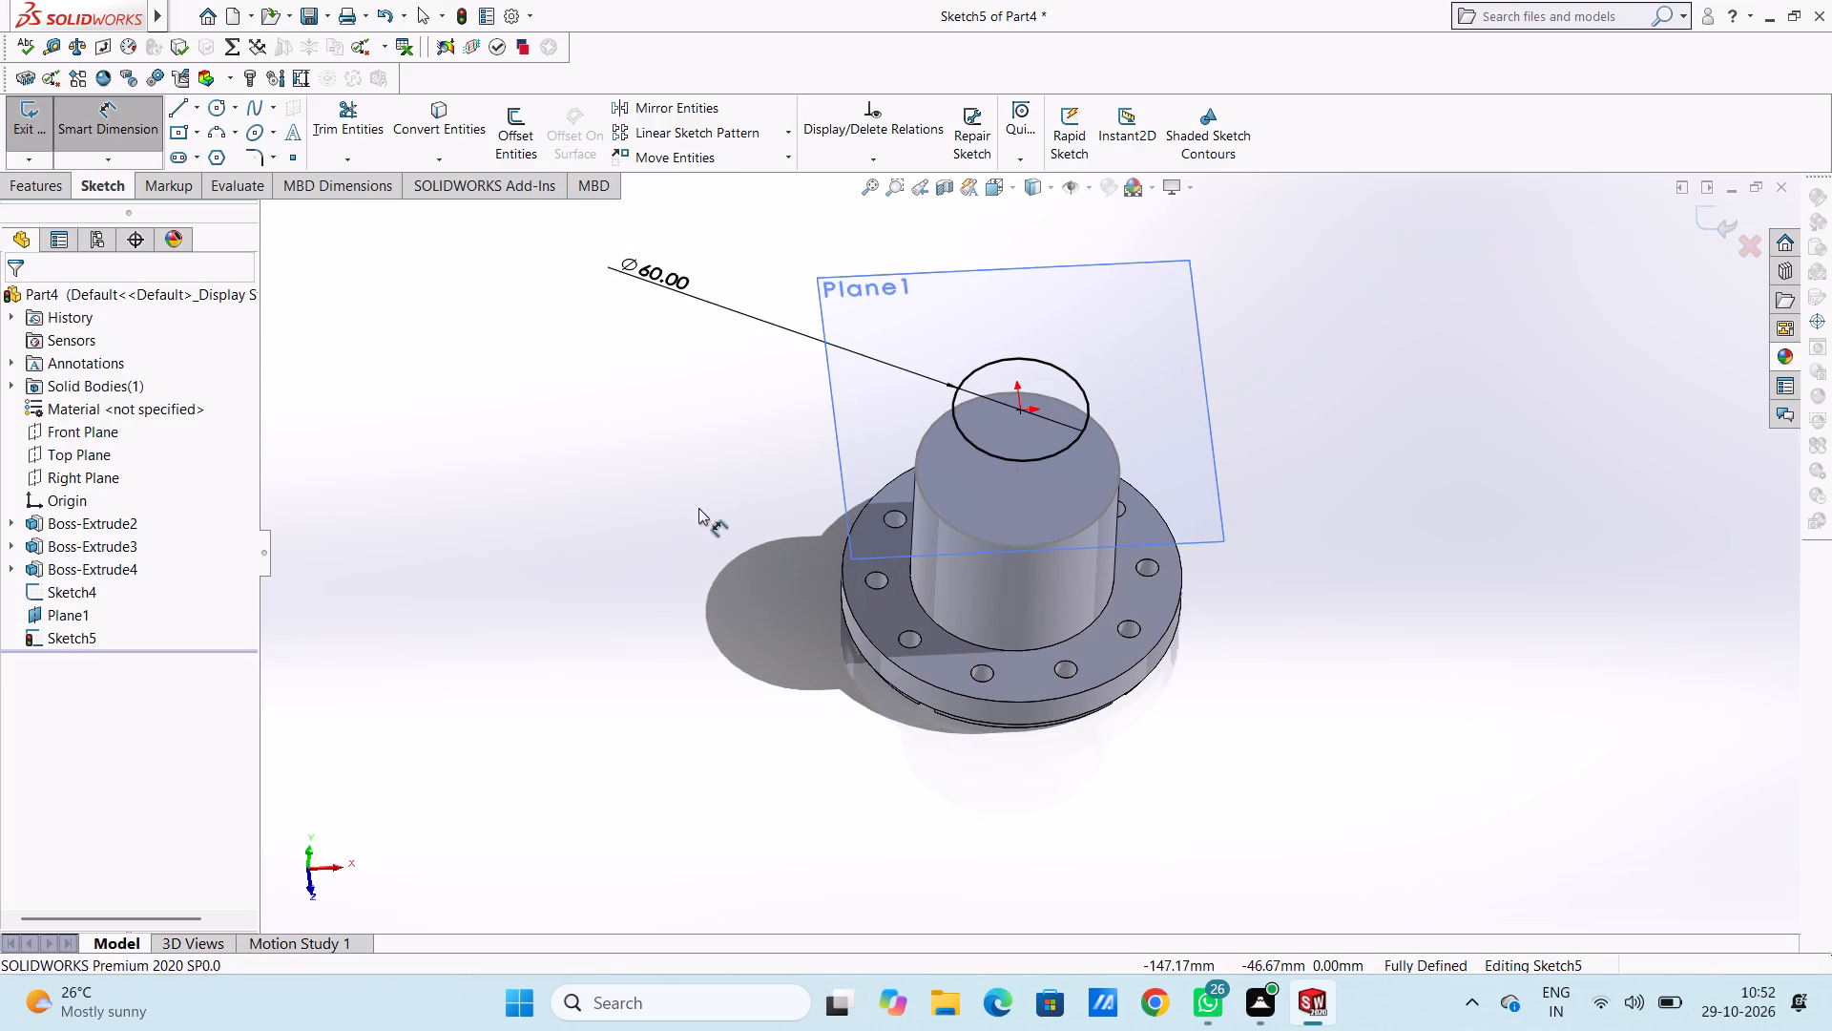
middle_drag(733, 634, 748, 438)
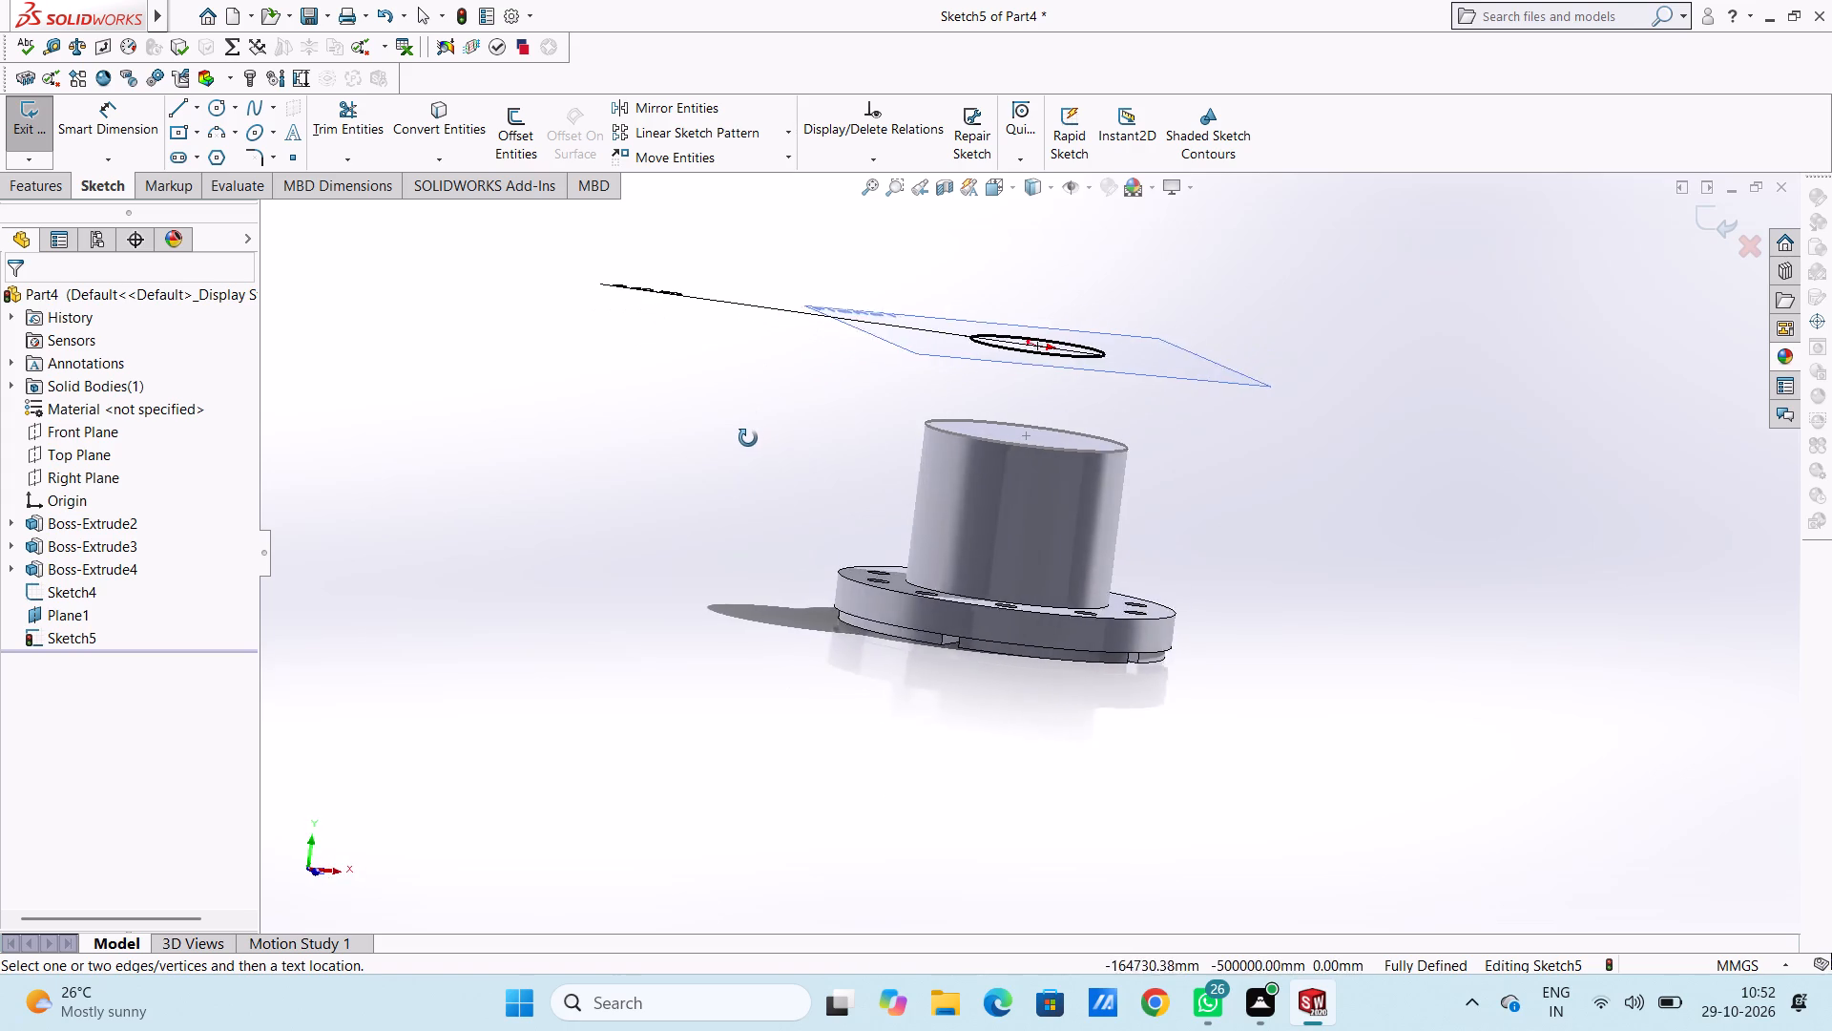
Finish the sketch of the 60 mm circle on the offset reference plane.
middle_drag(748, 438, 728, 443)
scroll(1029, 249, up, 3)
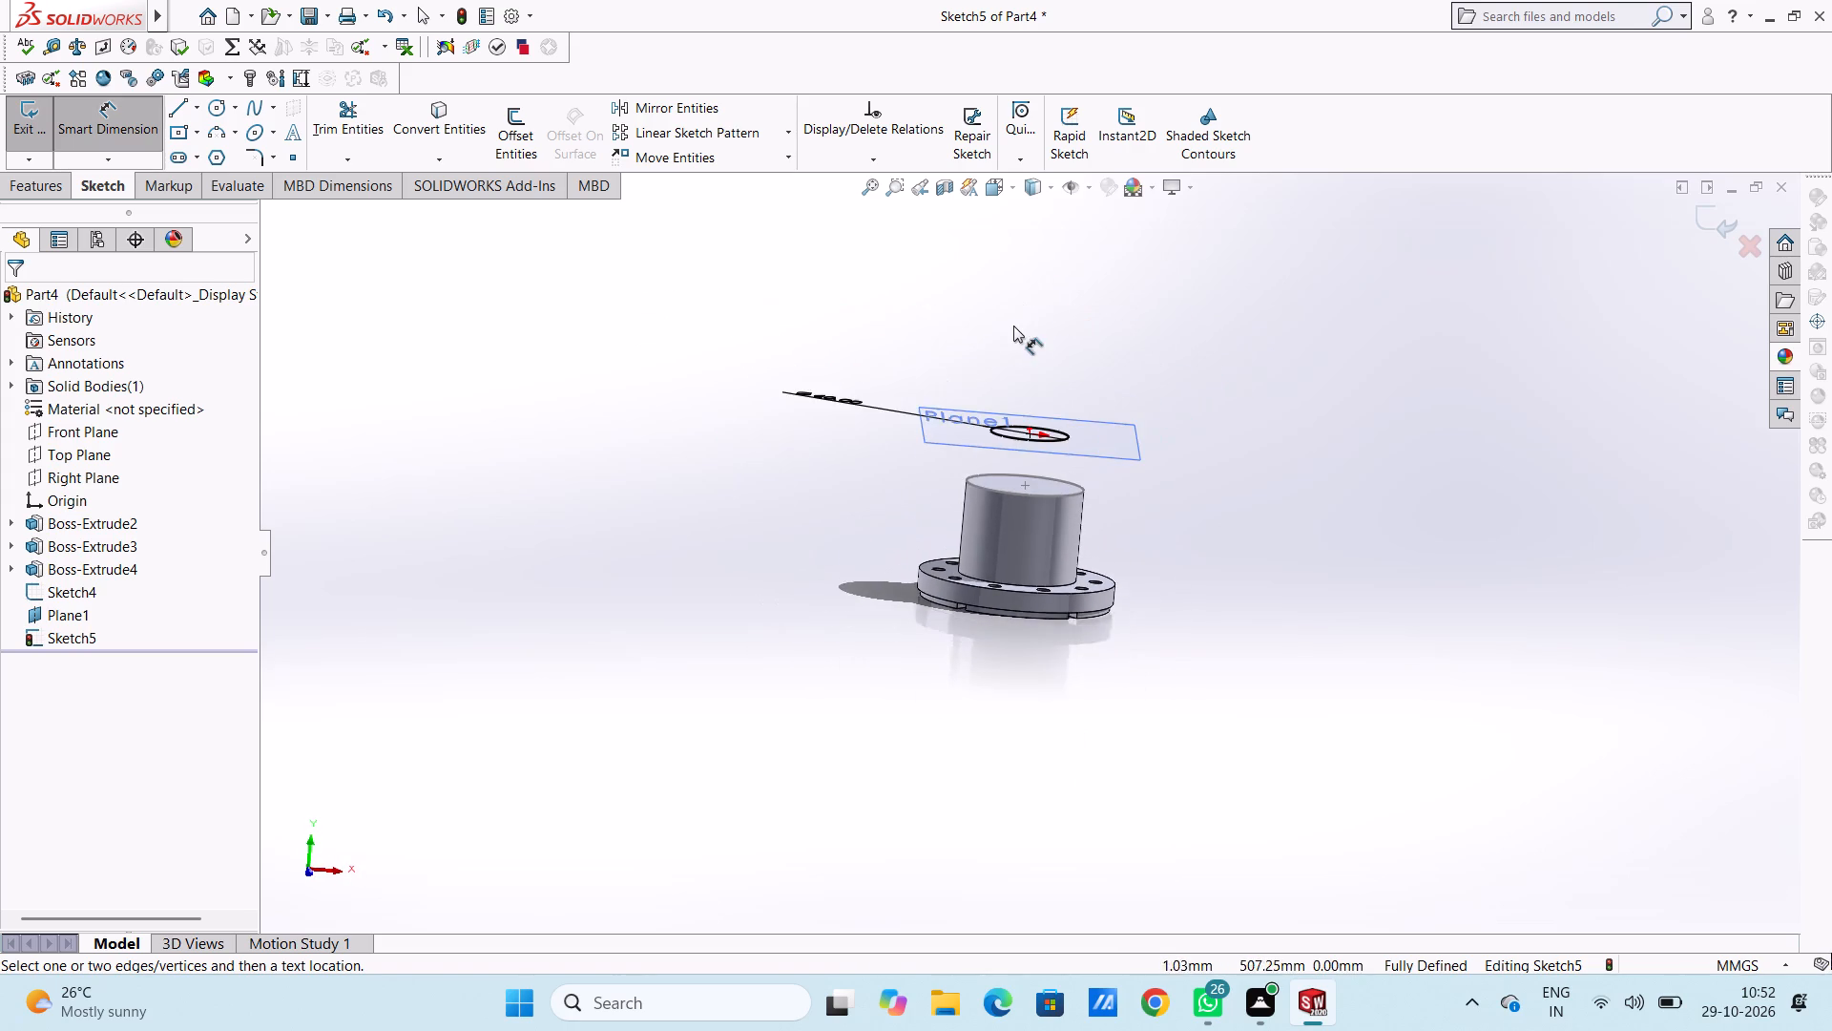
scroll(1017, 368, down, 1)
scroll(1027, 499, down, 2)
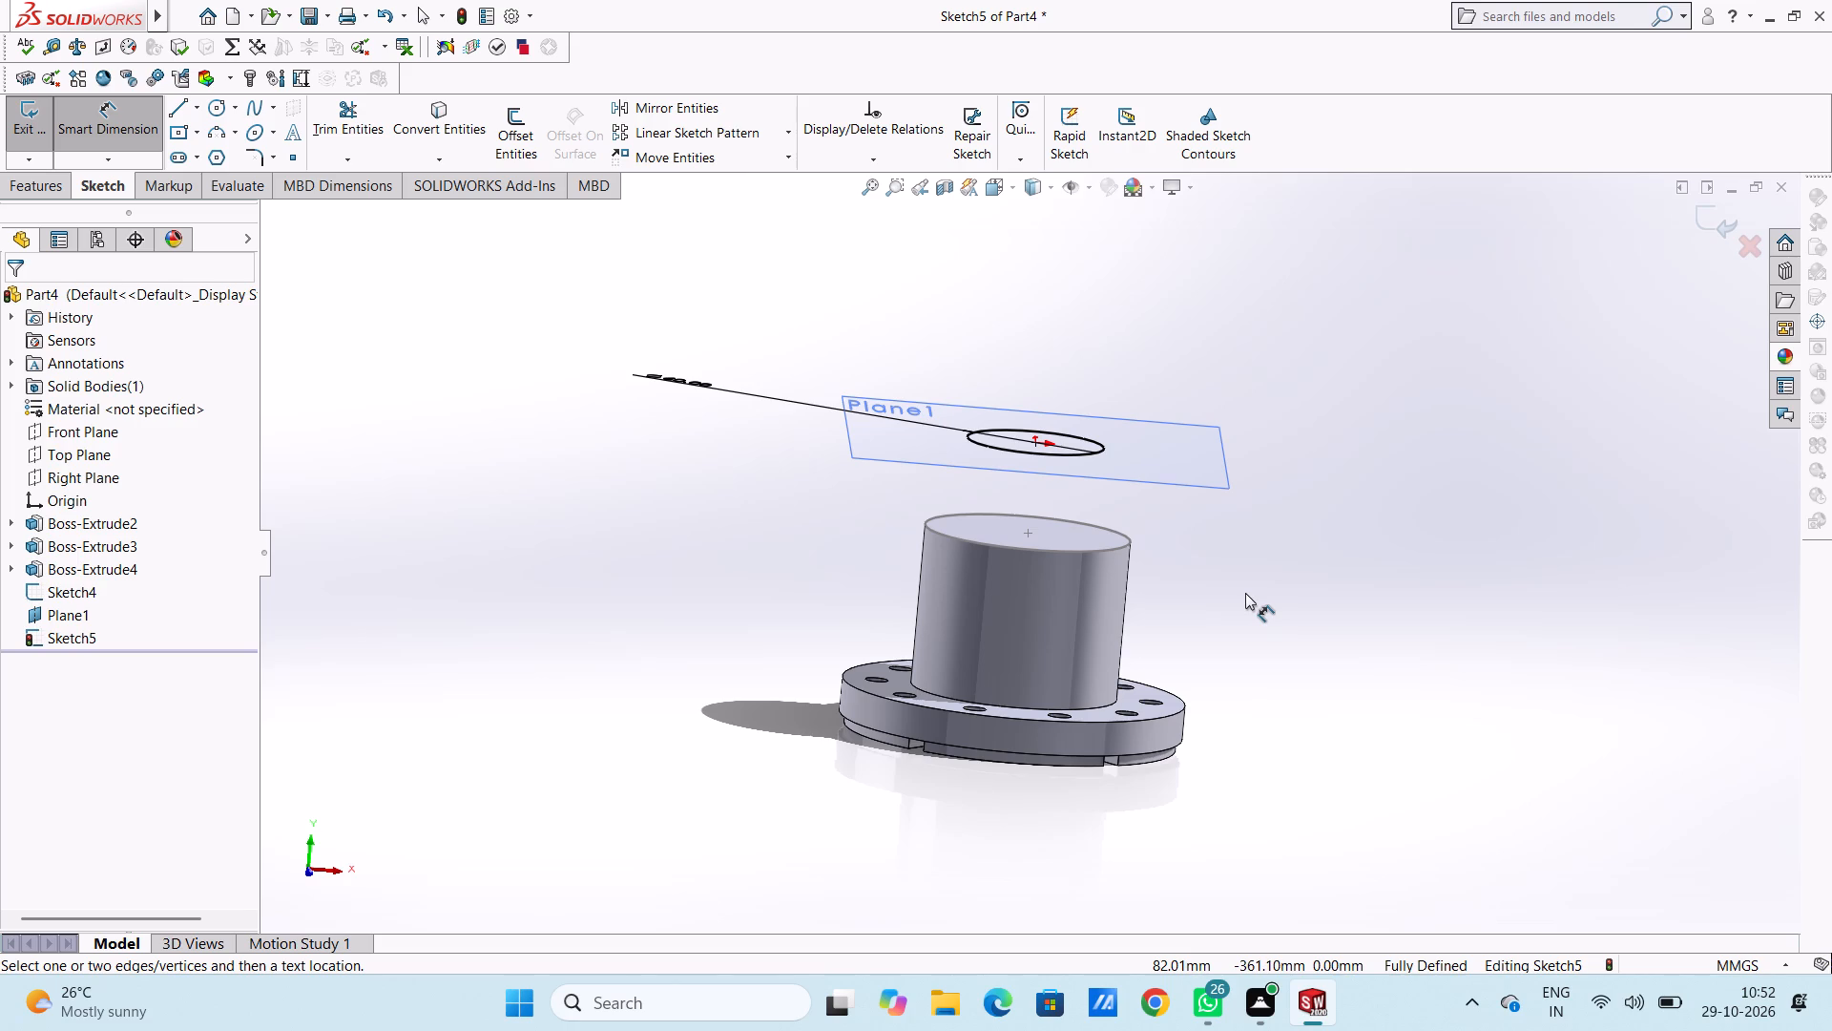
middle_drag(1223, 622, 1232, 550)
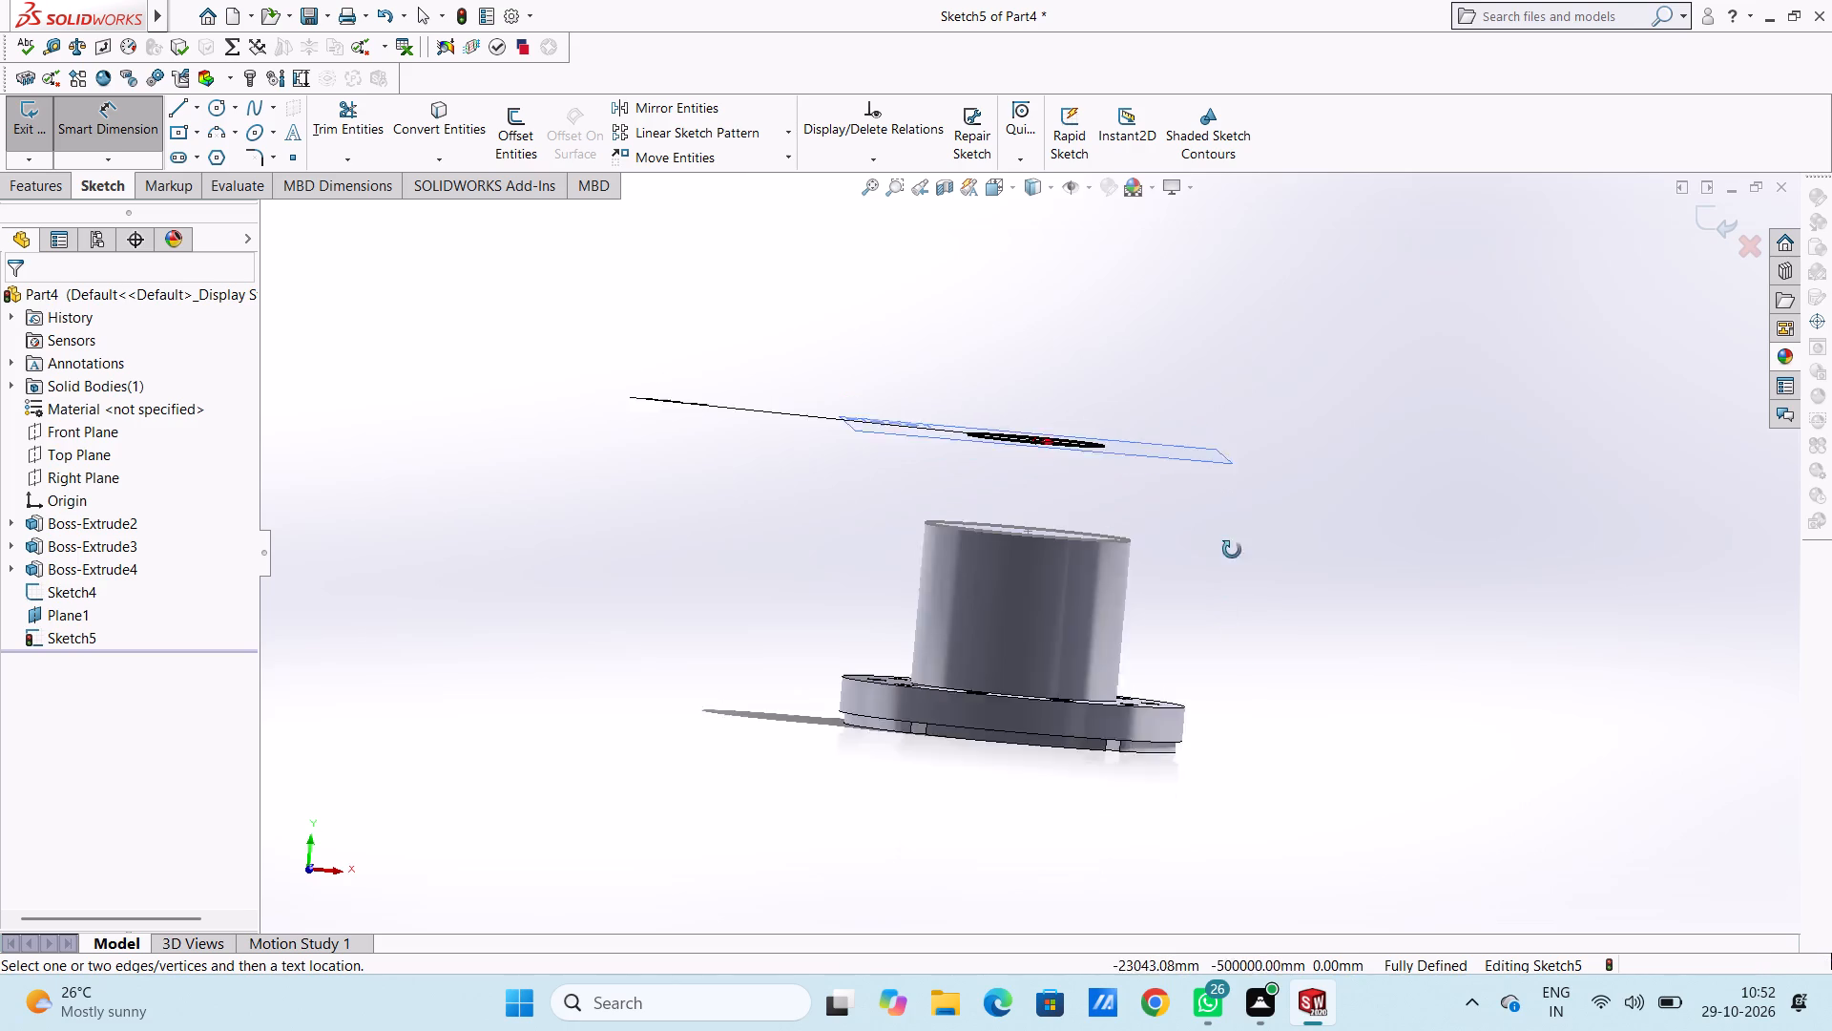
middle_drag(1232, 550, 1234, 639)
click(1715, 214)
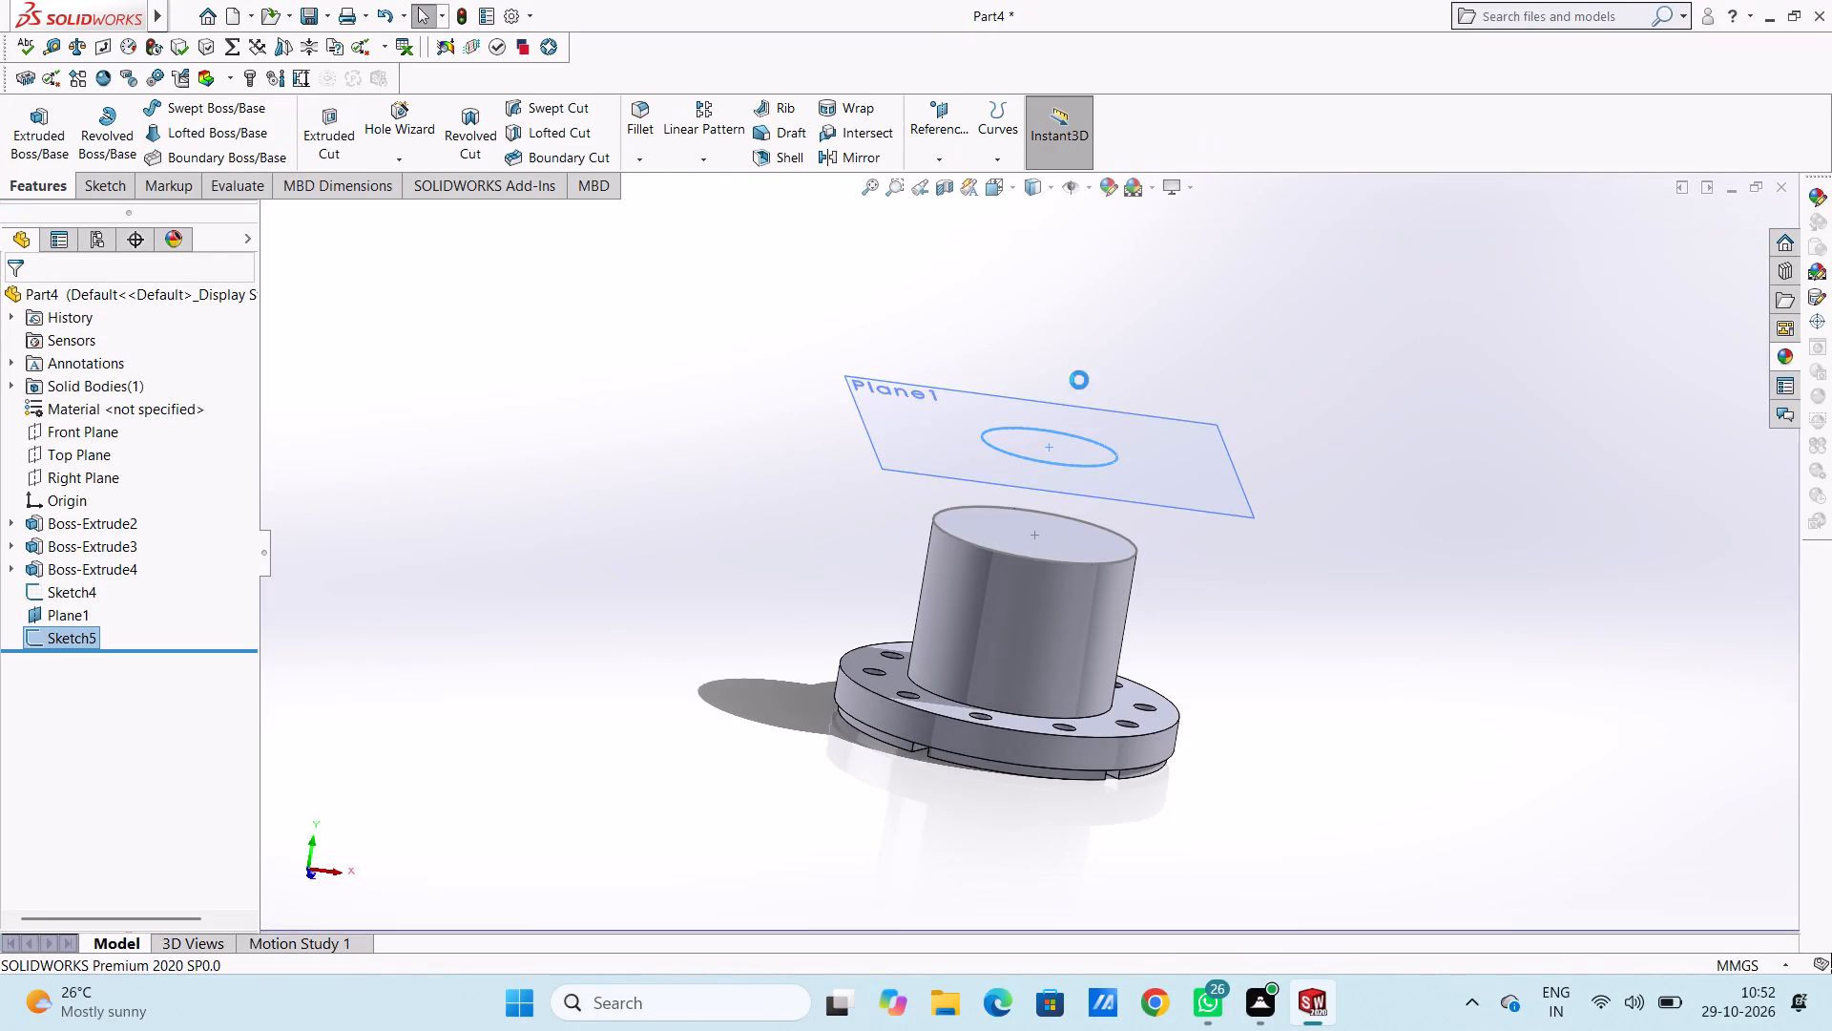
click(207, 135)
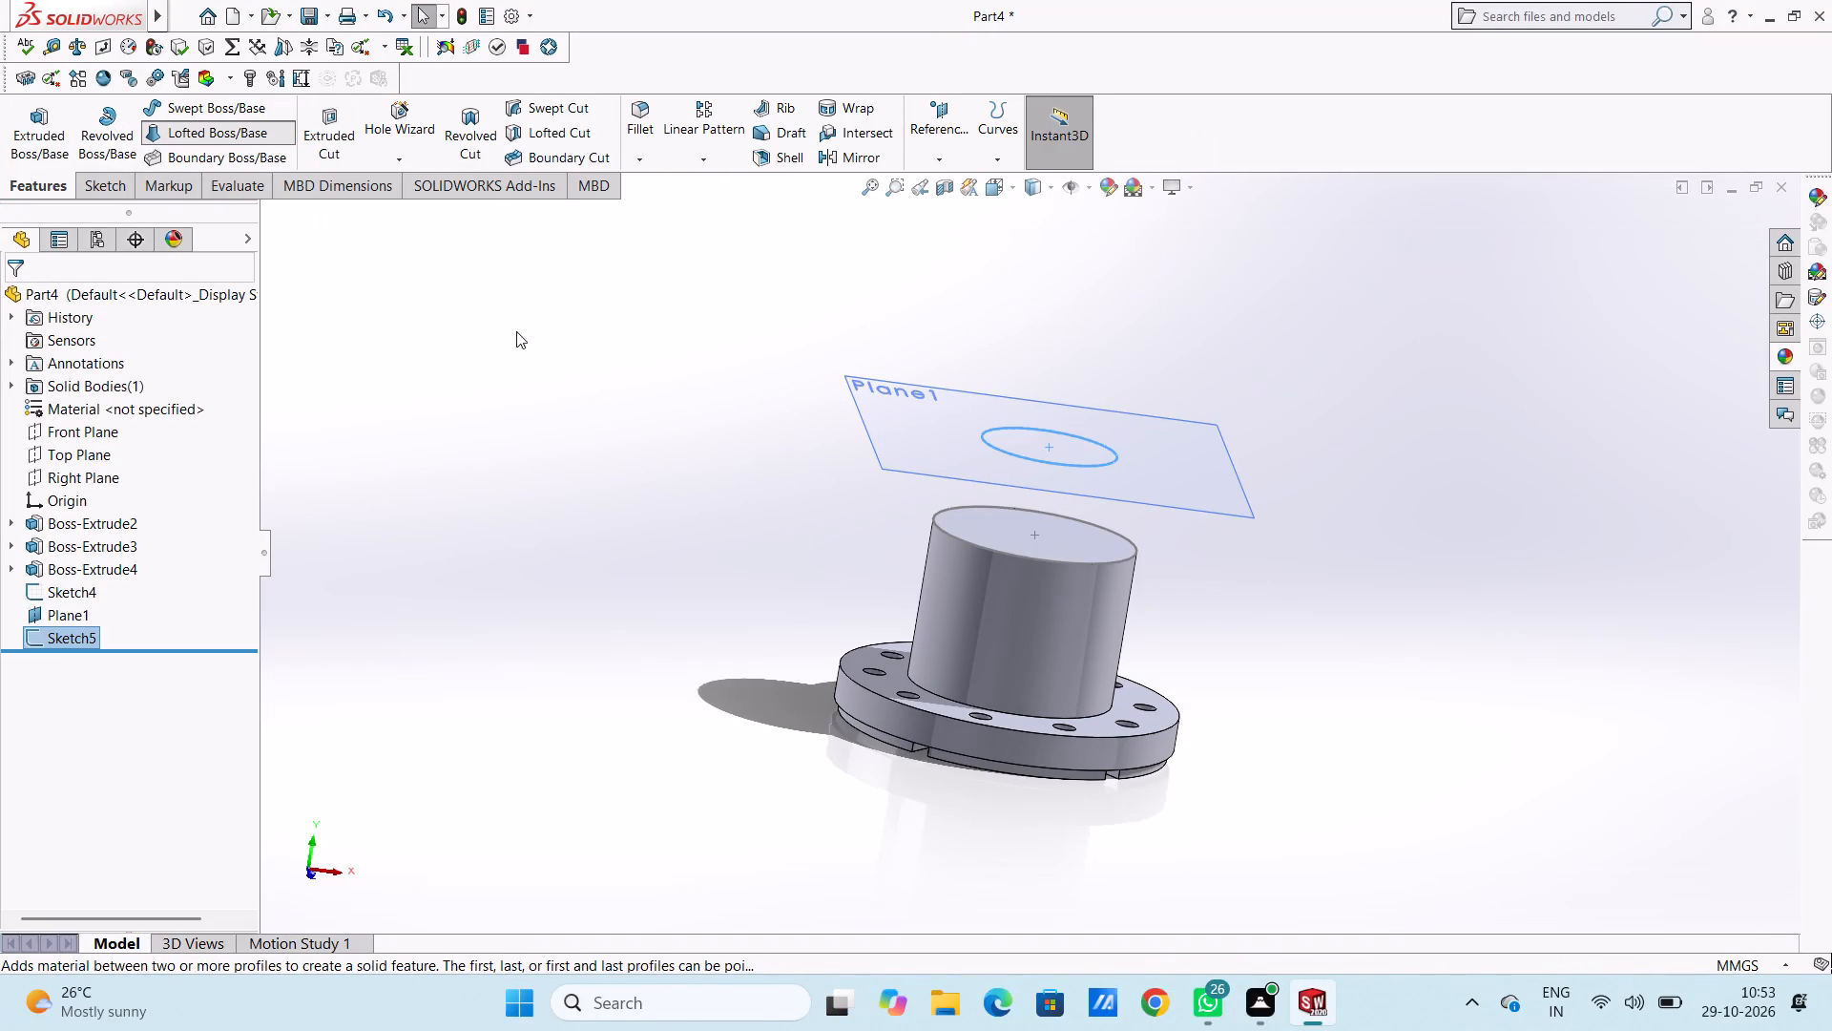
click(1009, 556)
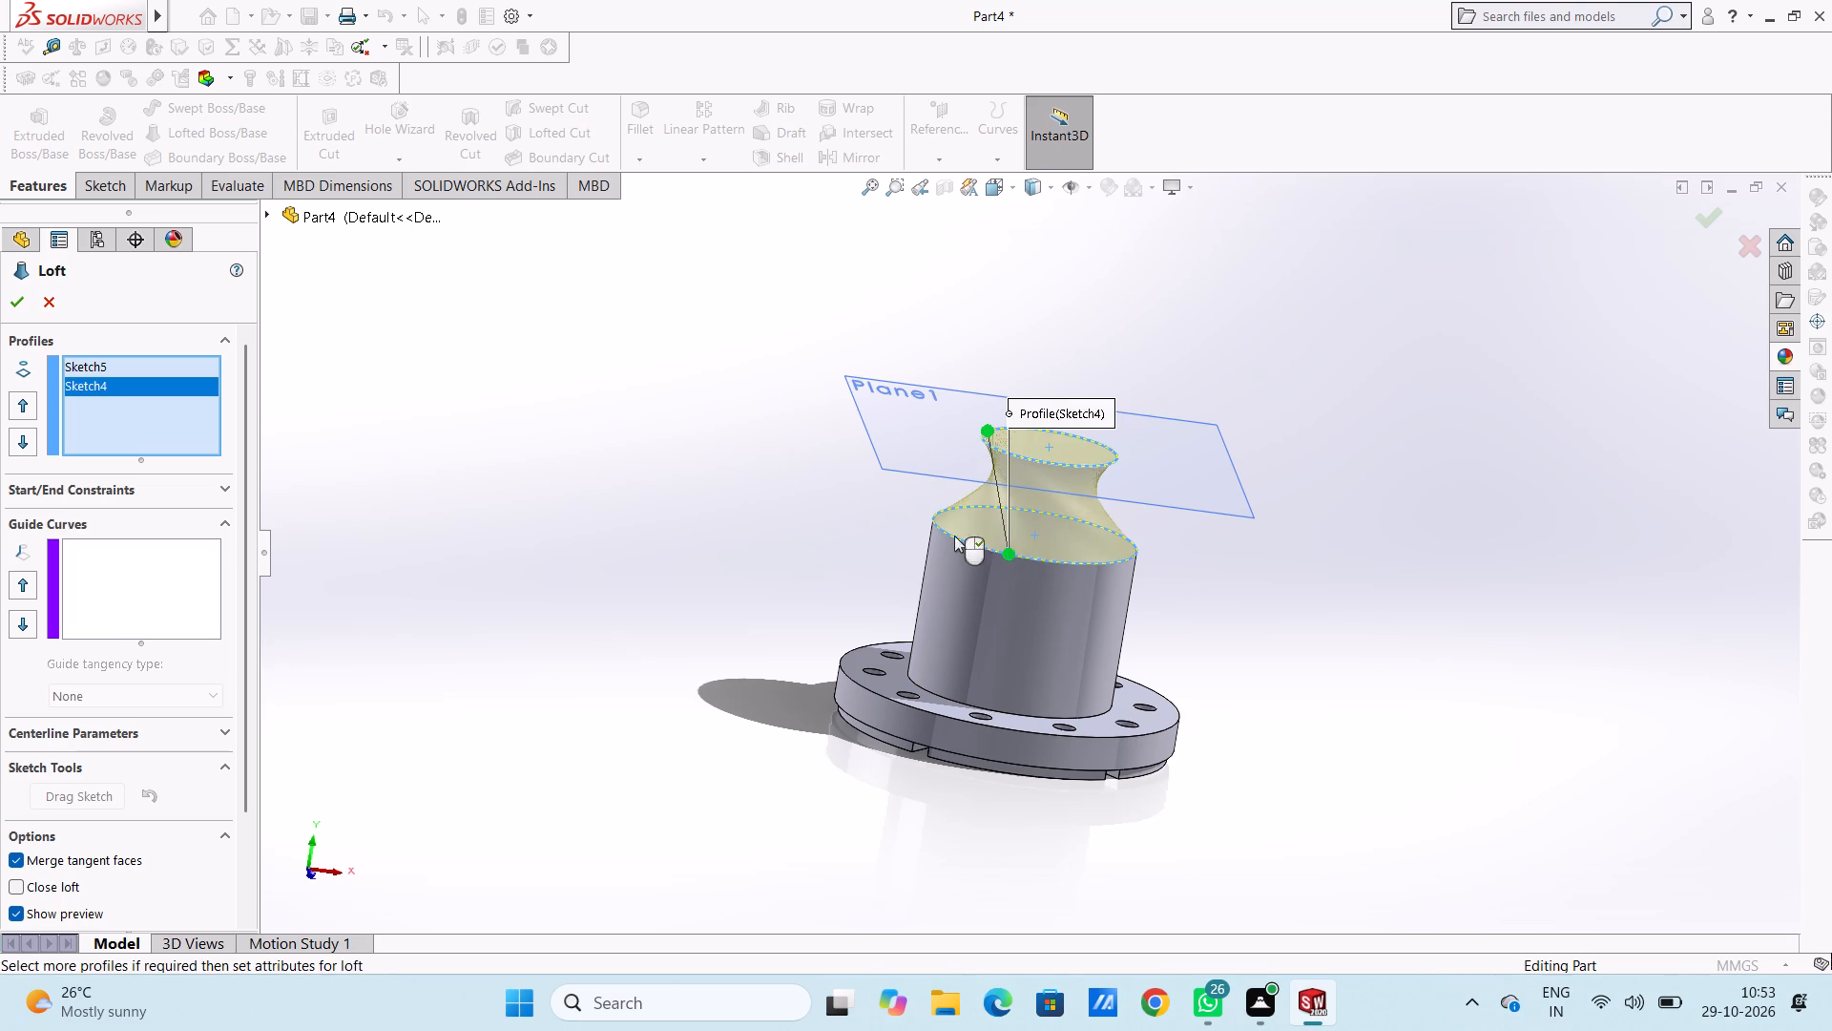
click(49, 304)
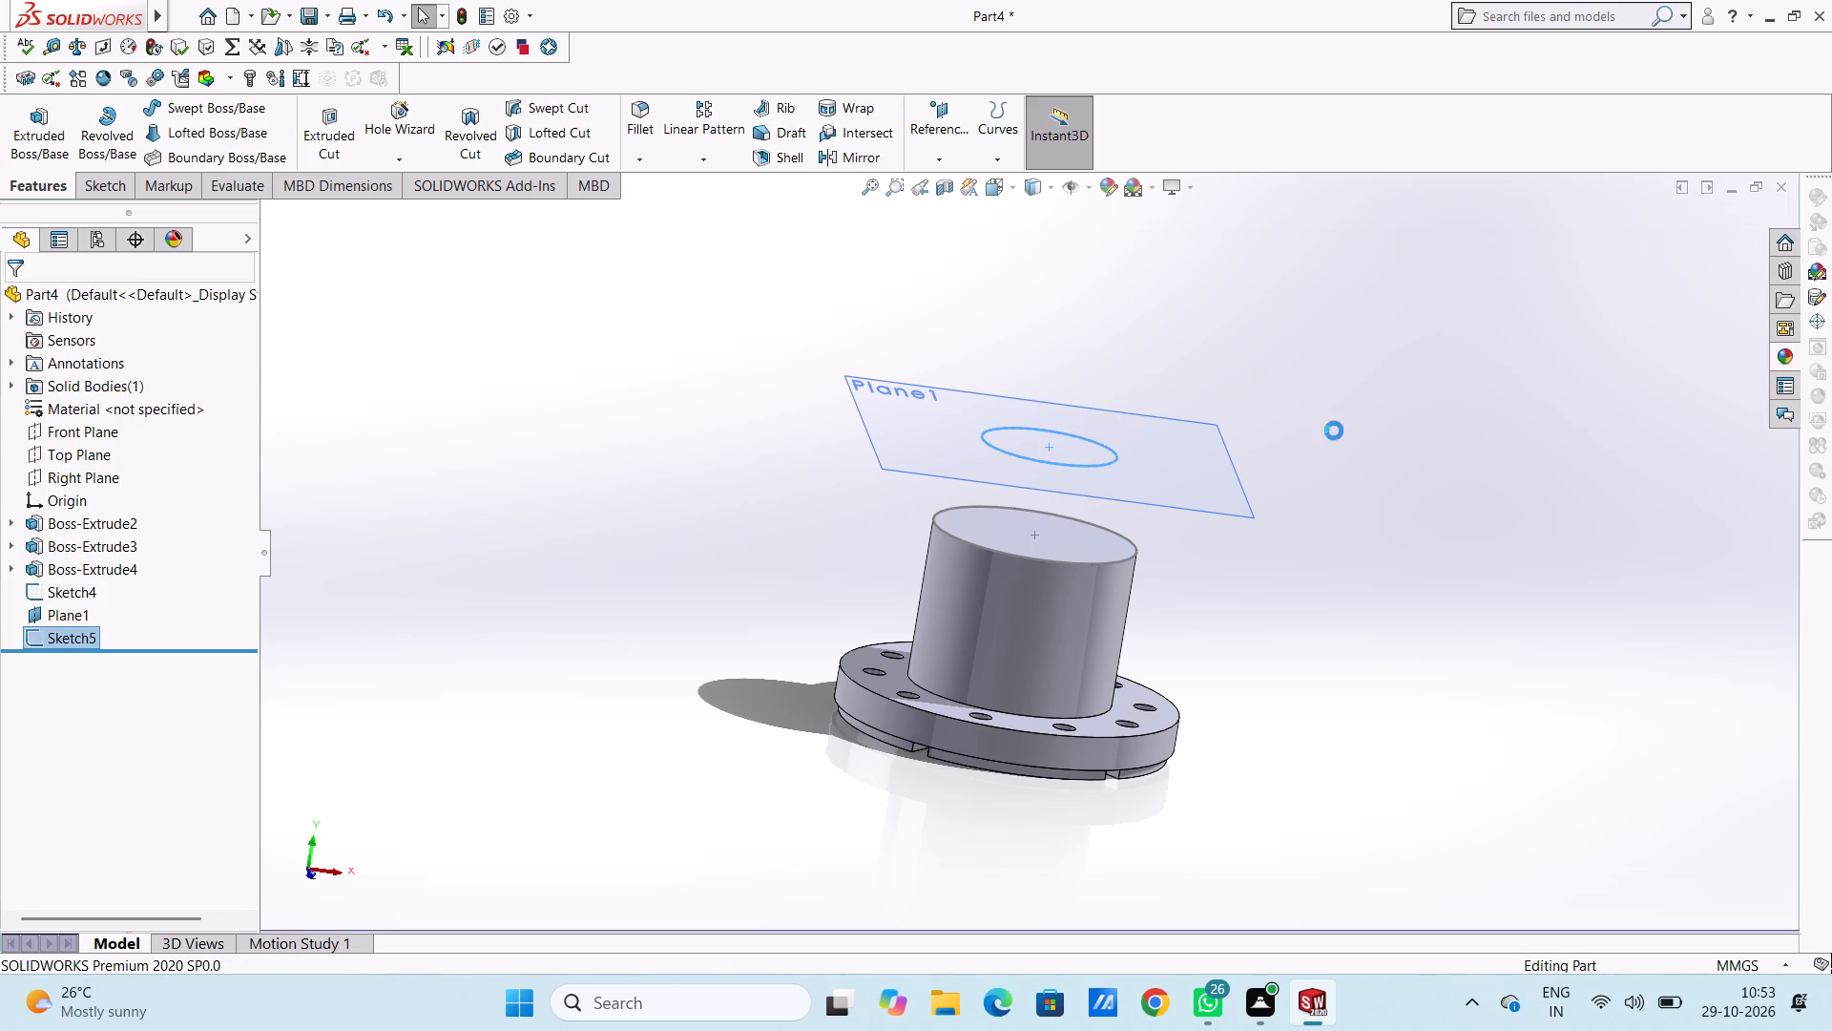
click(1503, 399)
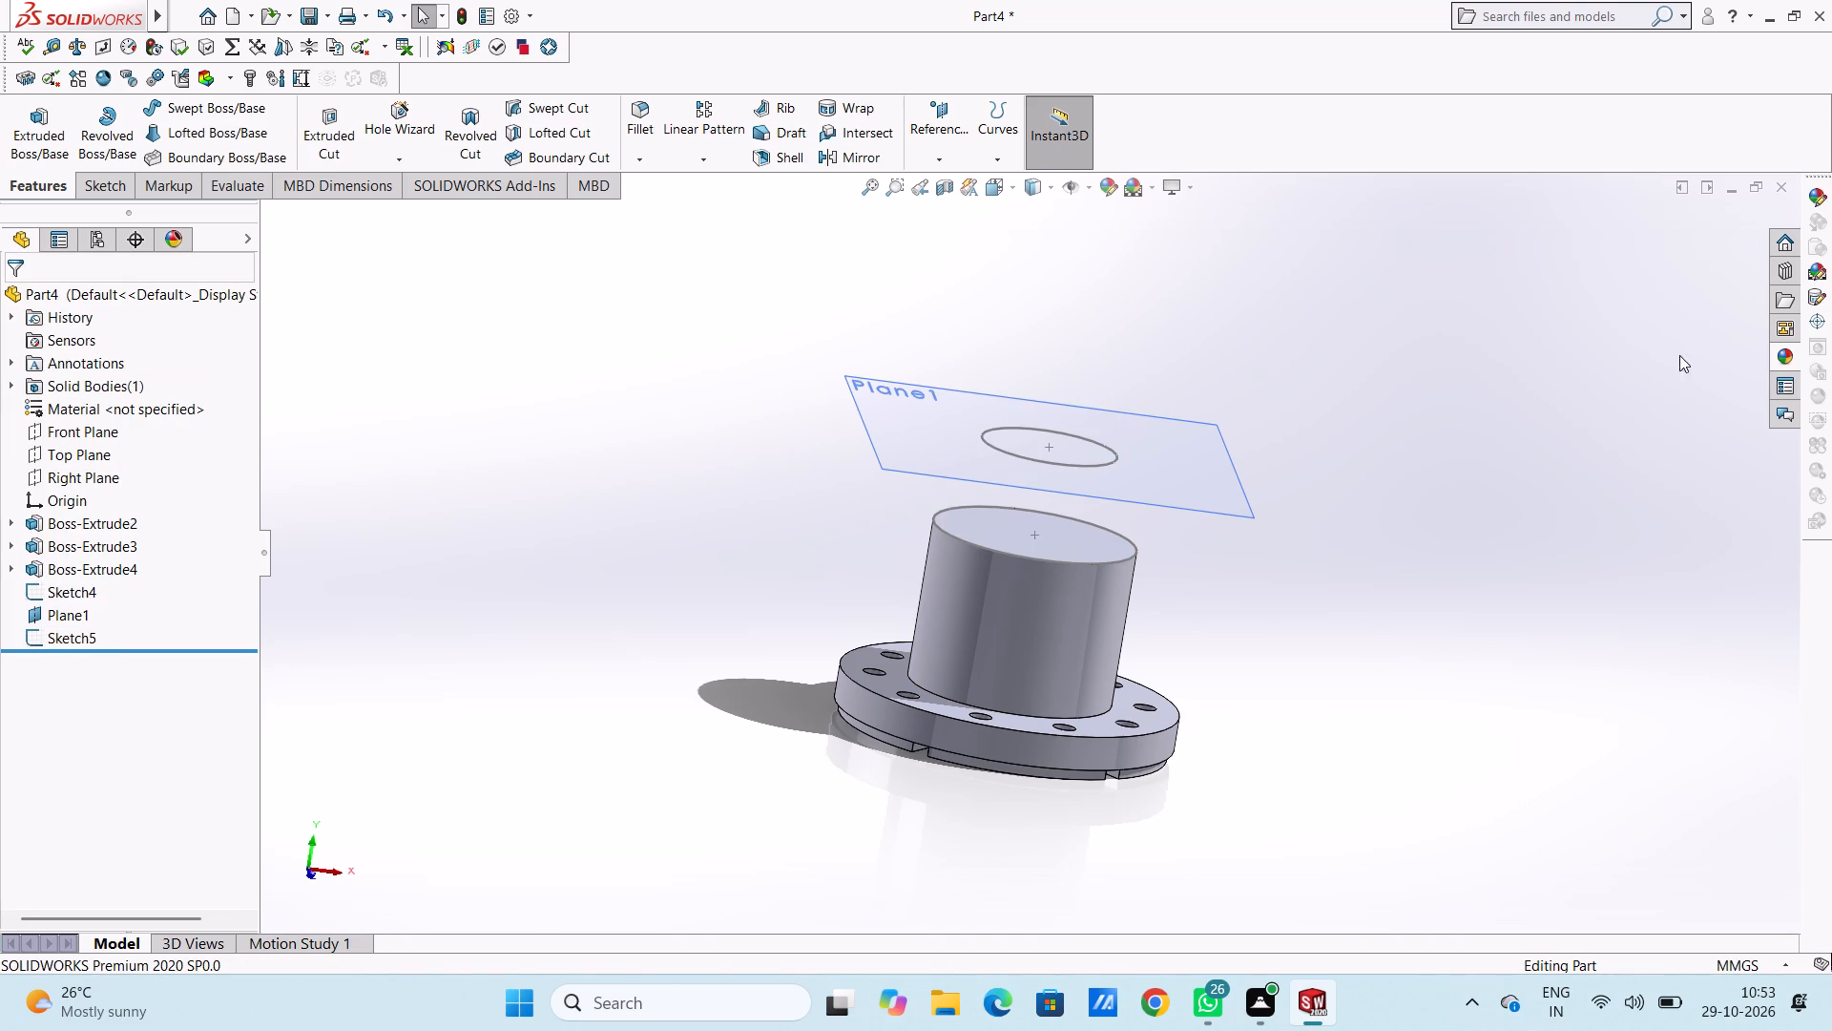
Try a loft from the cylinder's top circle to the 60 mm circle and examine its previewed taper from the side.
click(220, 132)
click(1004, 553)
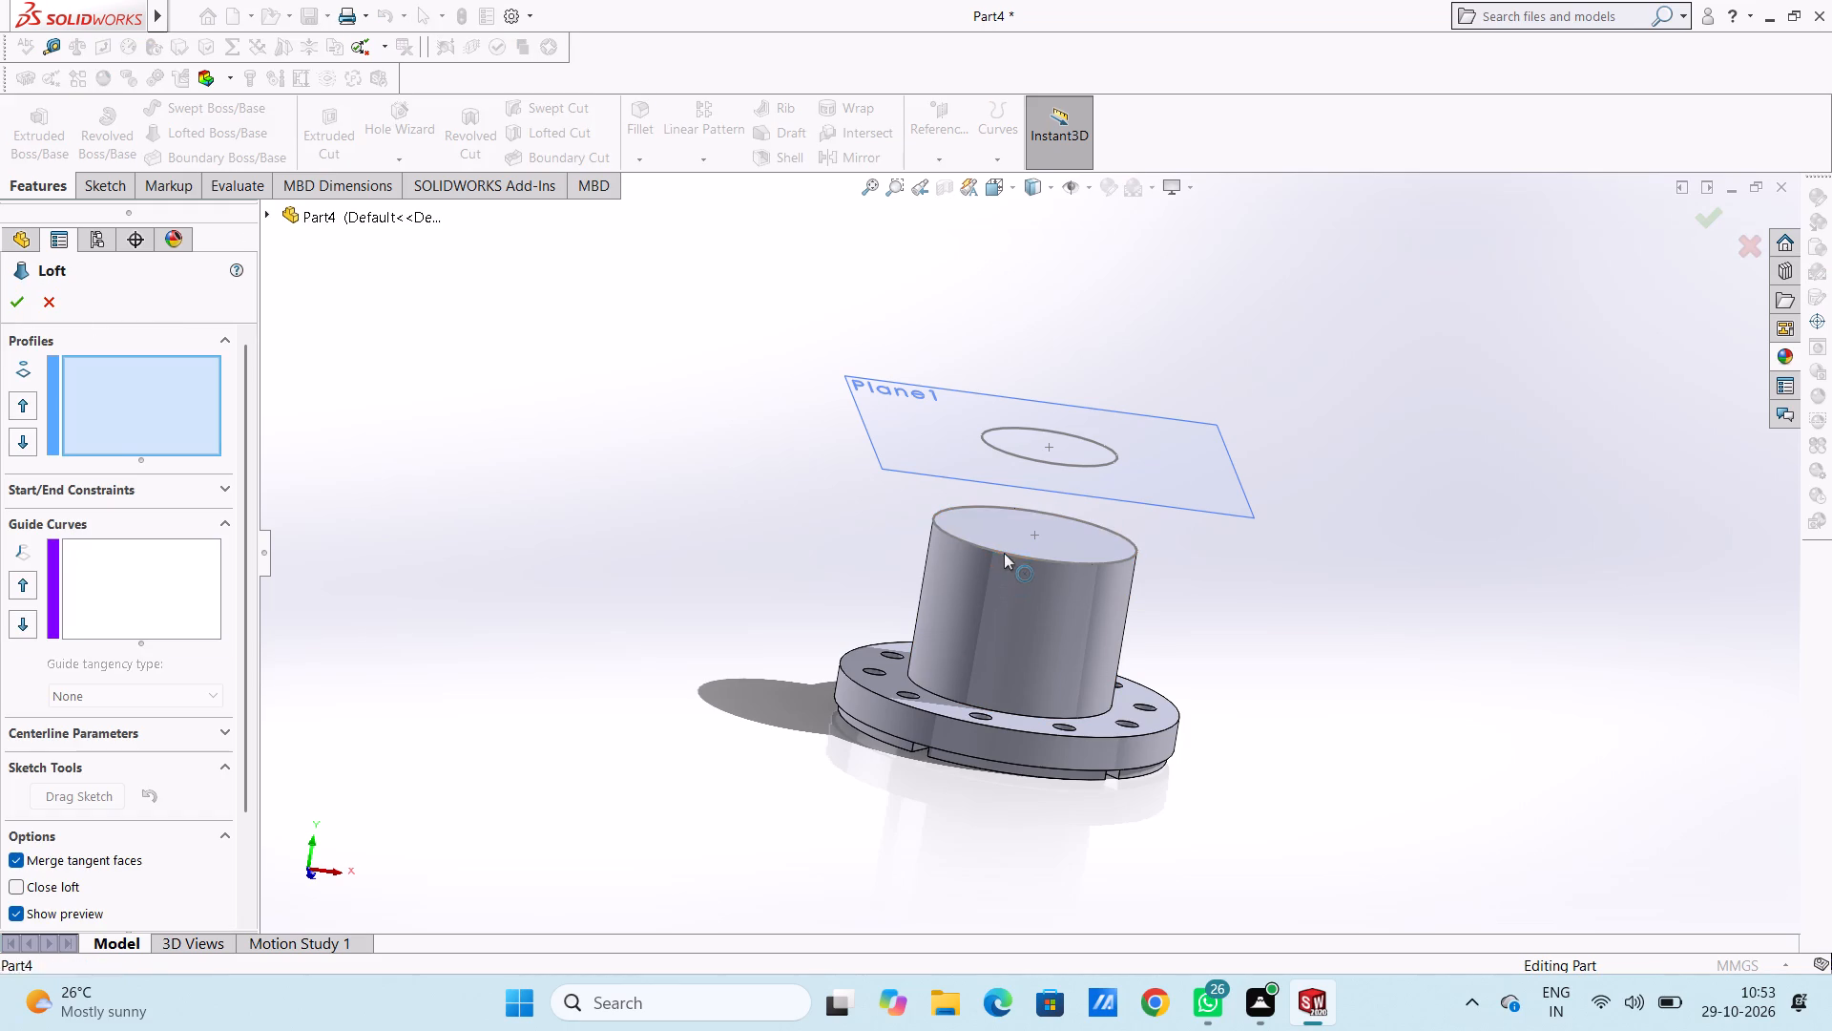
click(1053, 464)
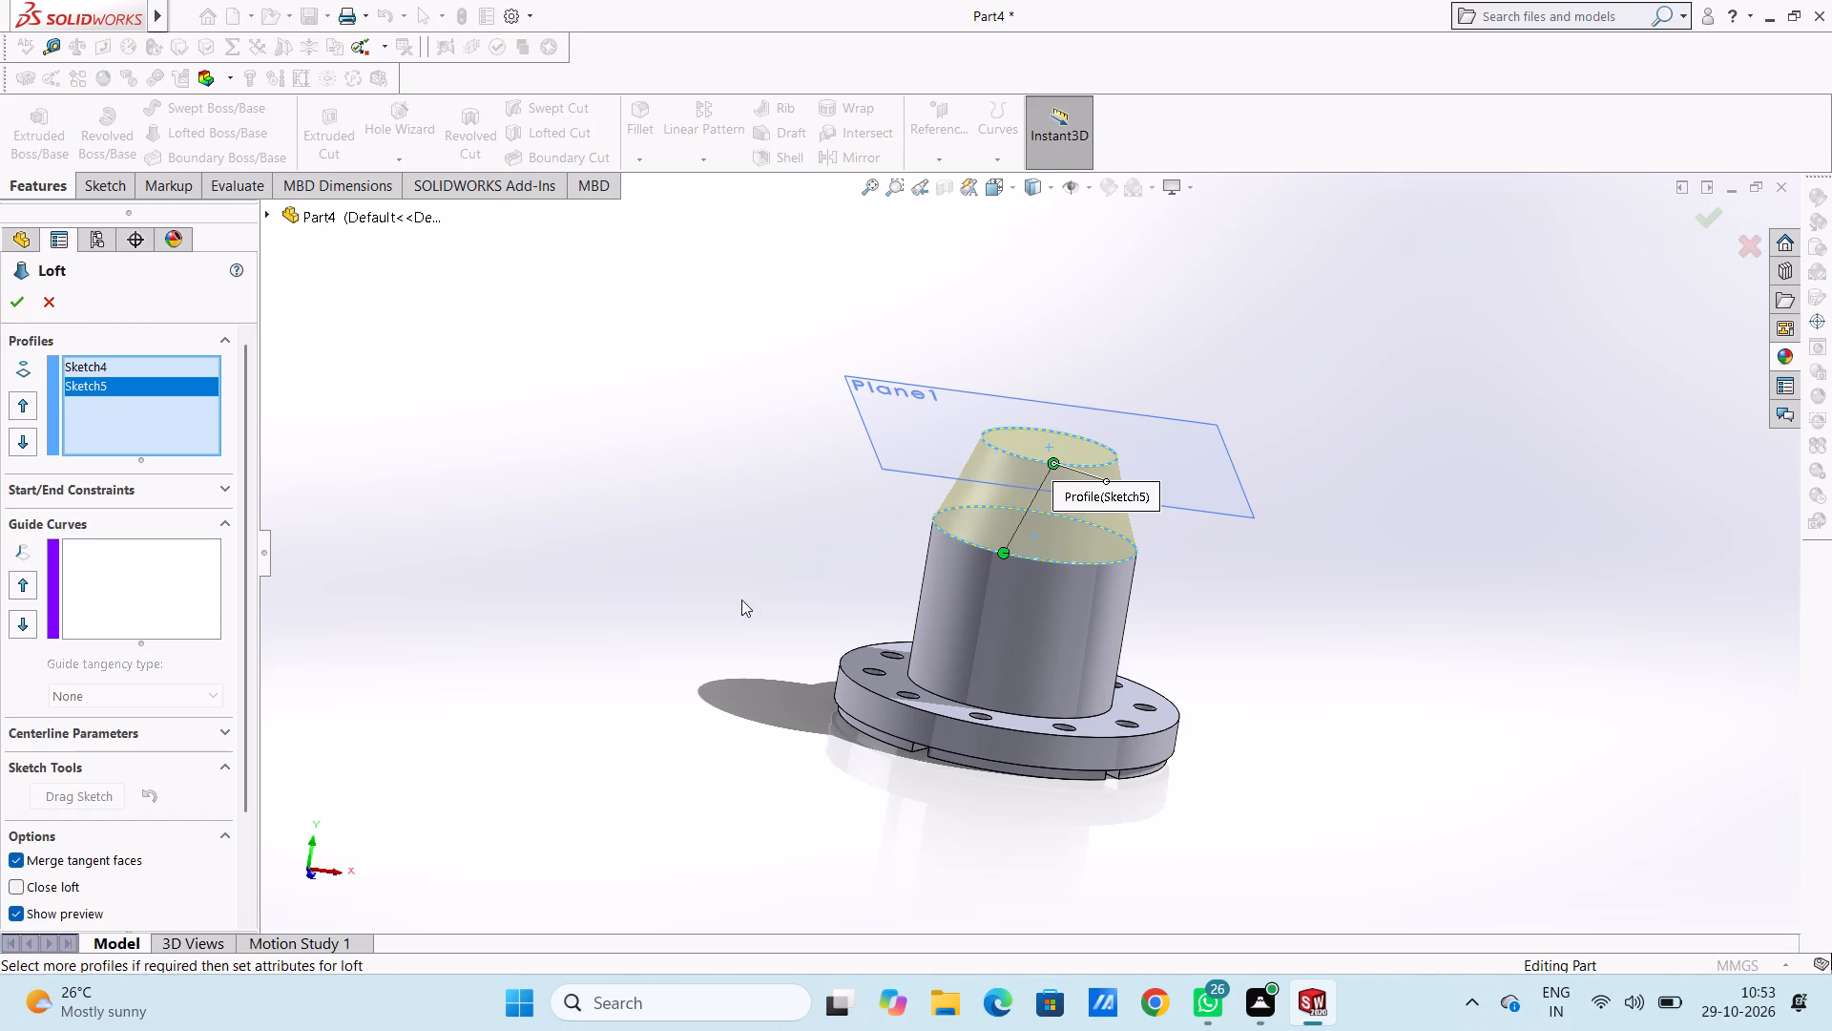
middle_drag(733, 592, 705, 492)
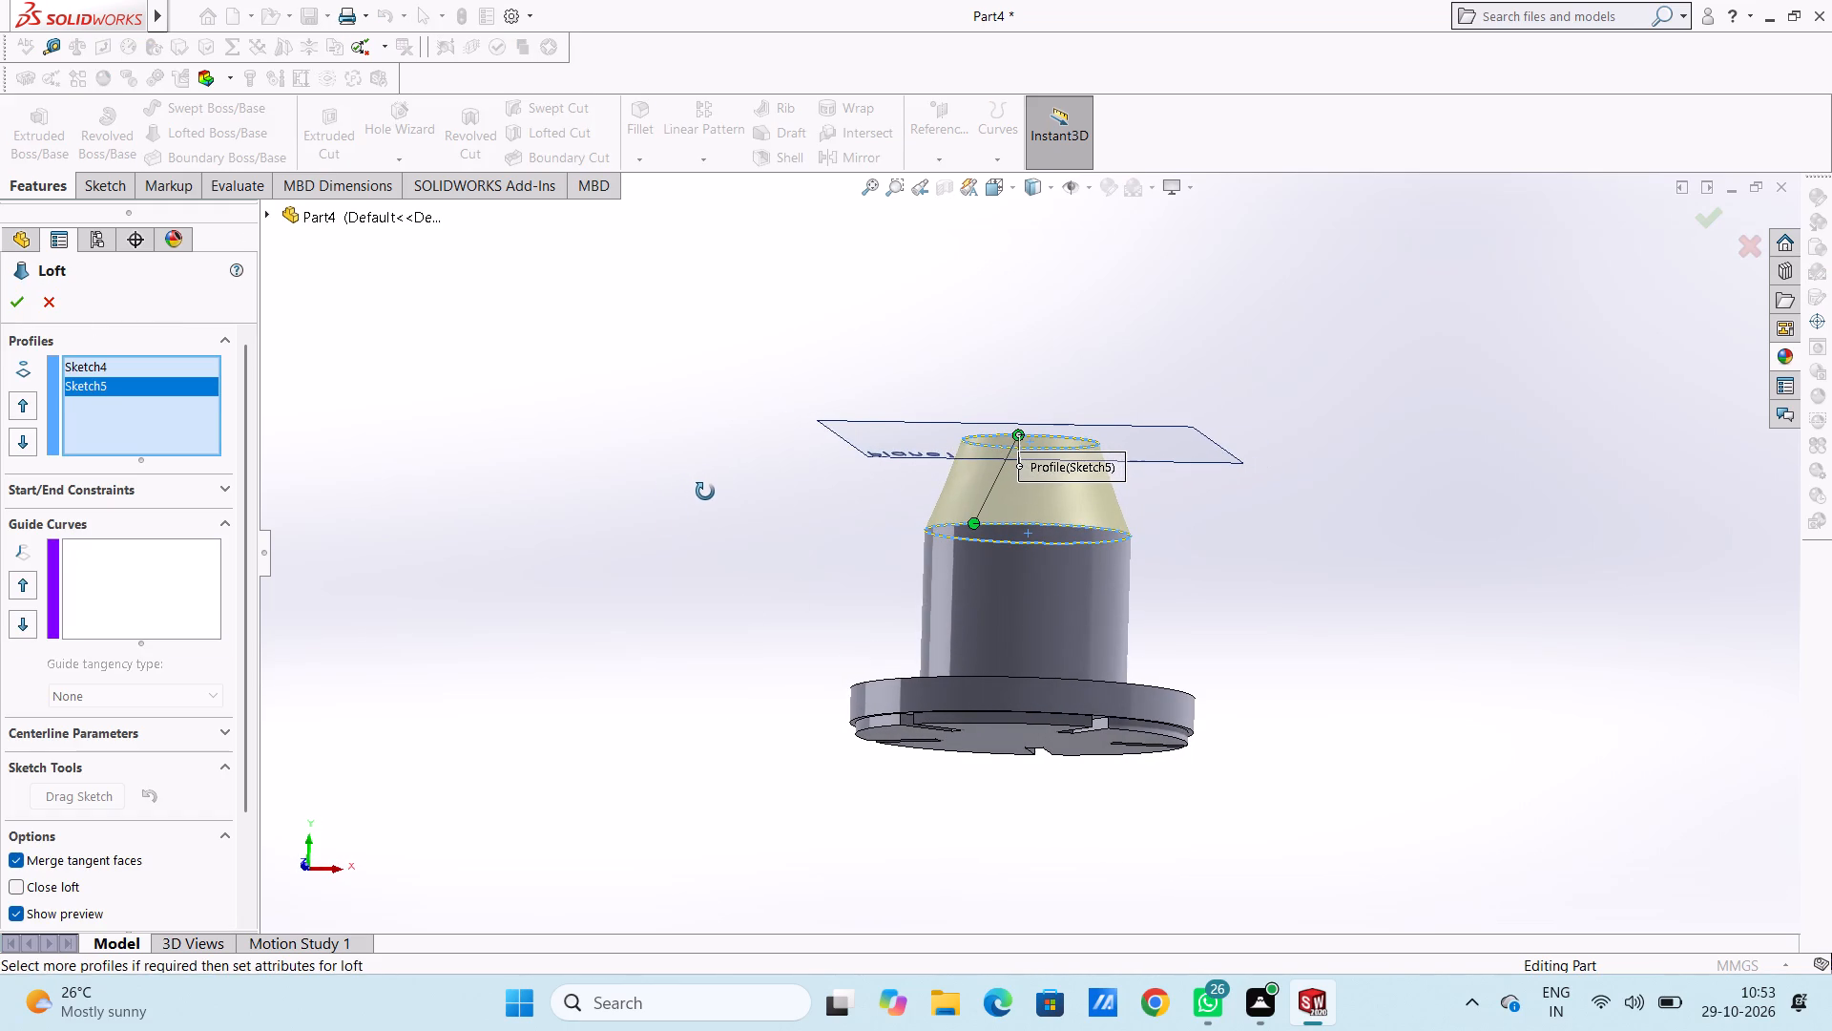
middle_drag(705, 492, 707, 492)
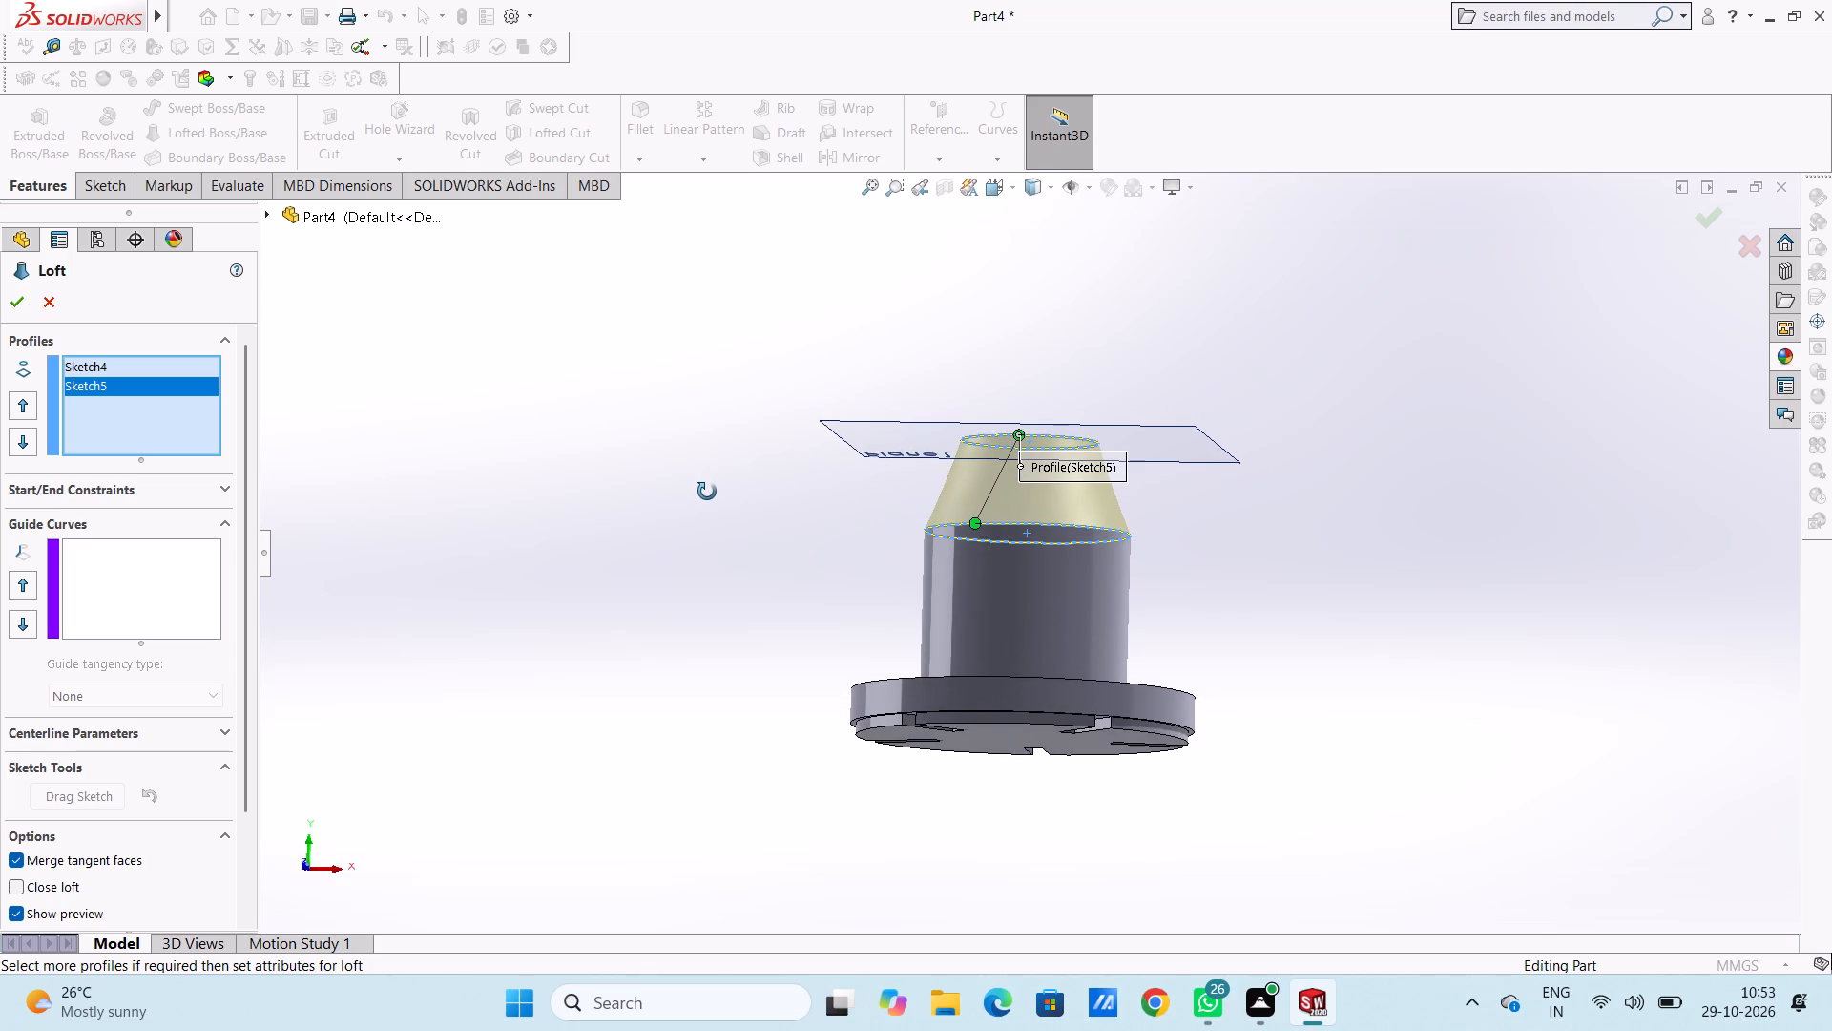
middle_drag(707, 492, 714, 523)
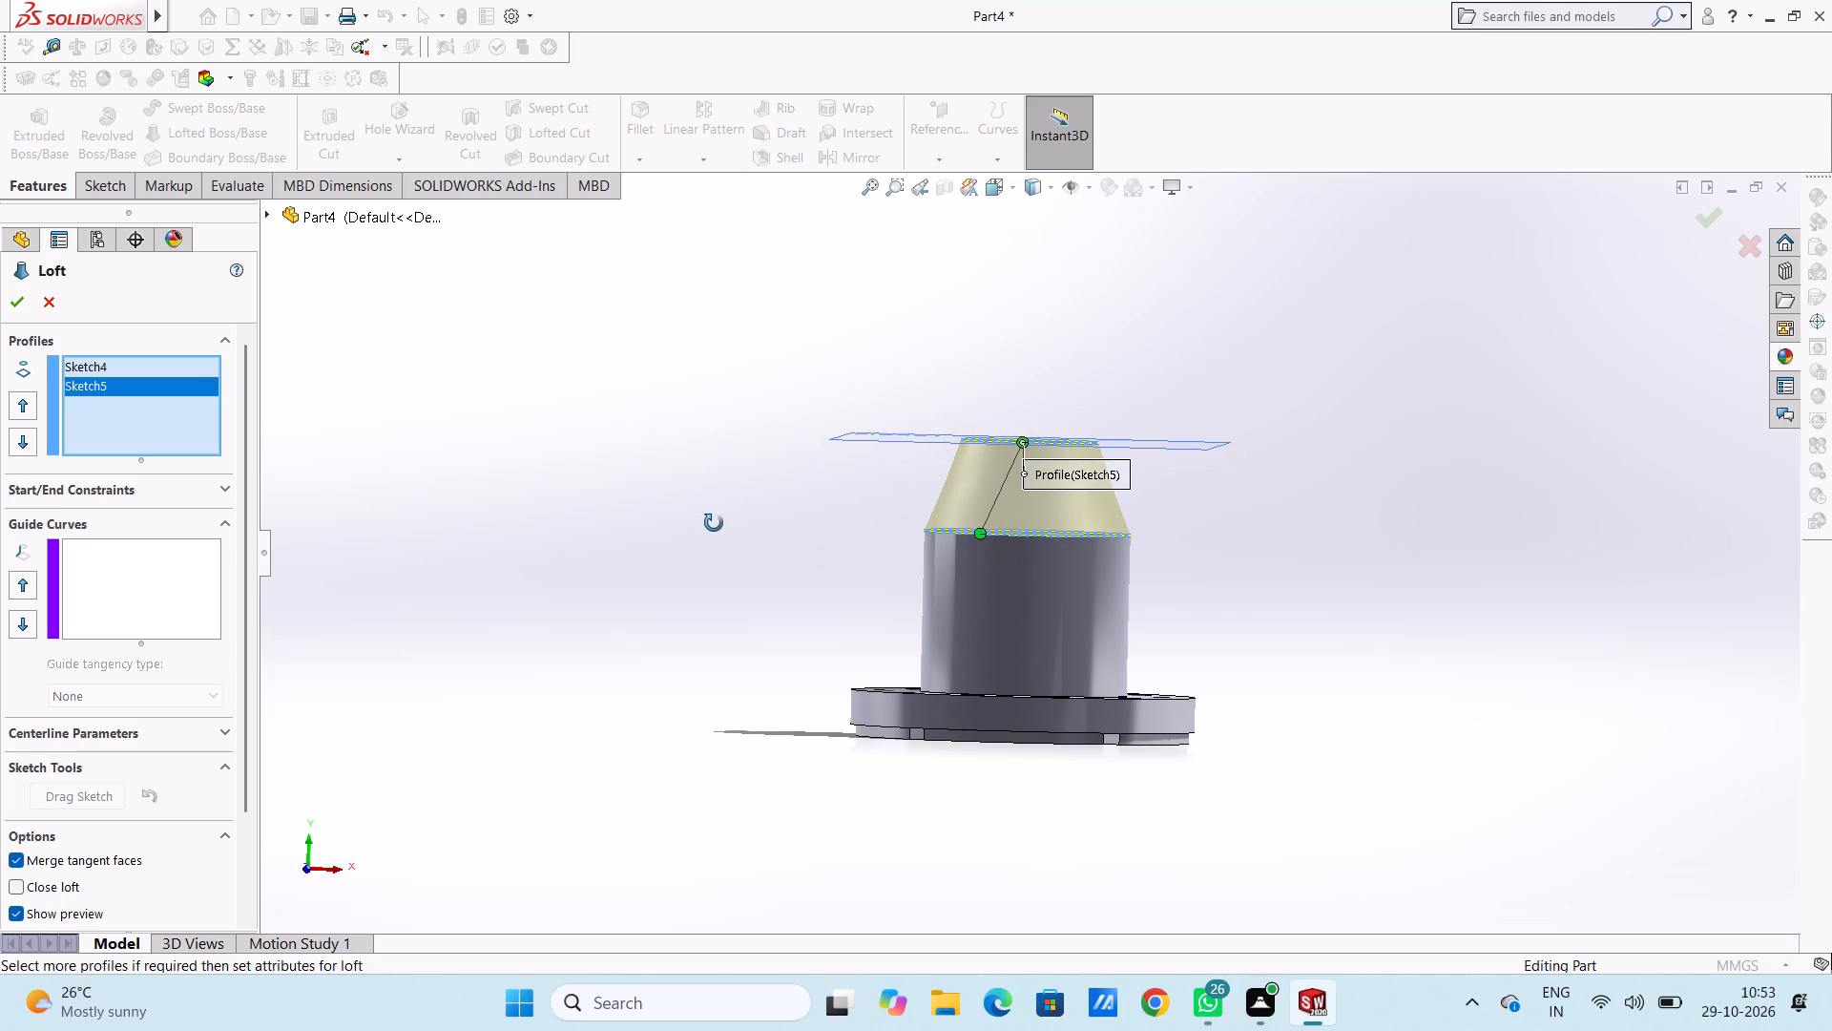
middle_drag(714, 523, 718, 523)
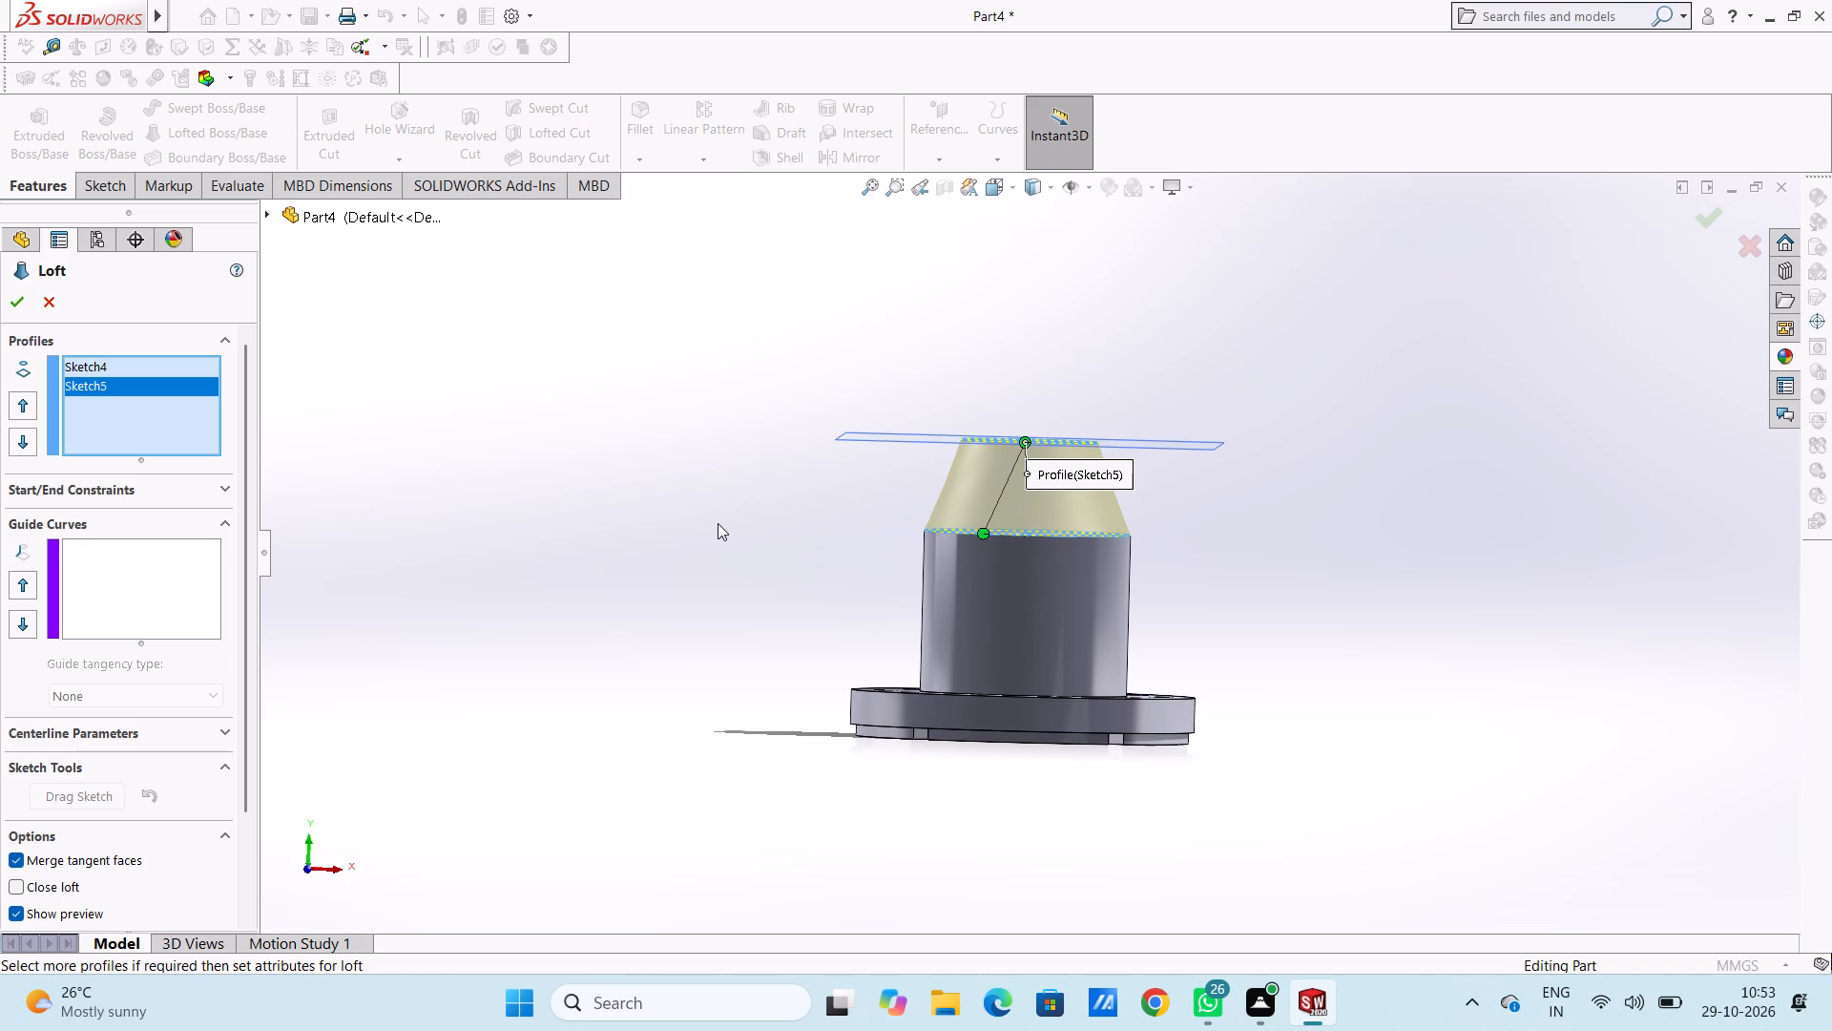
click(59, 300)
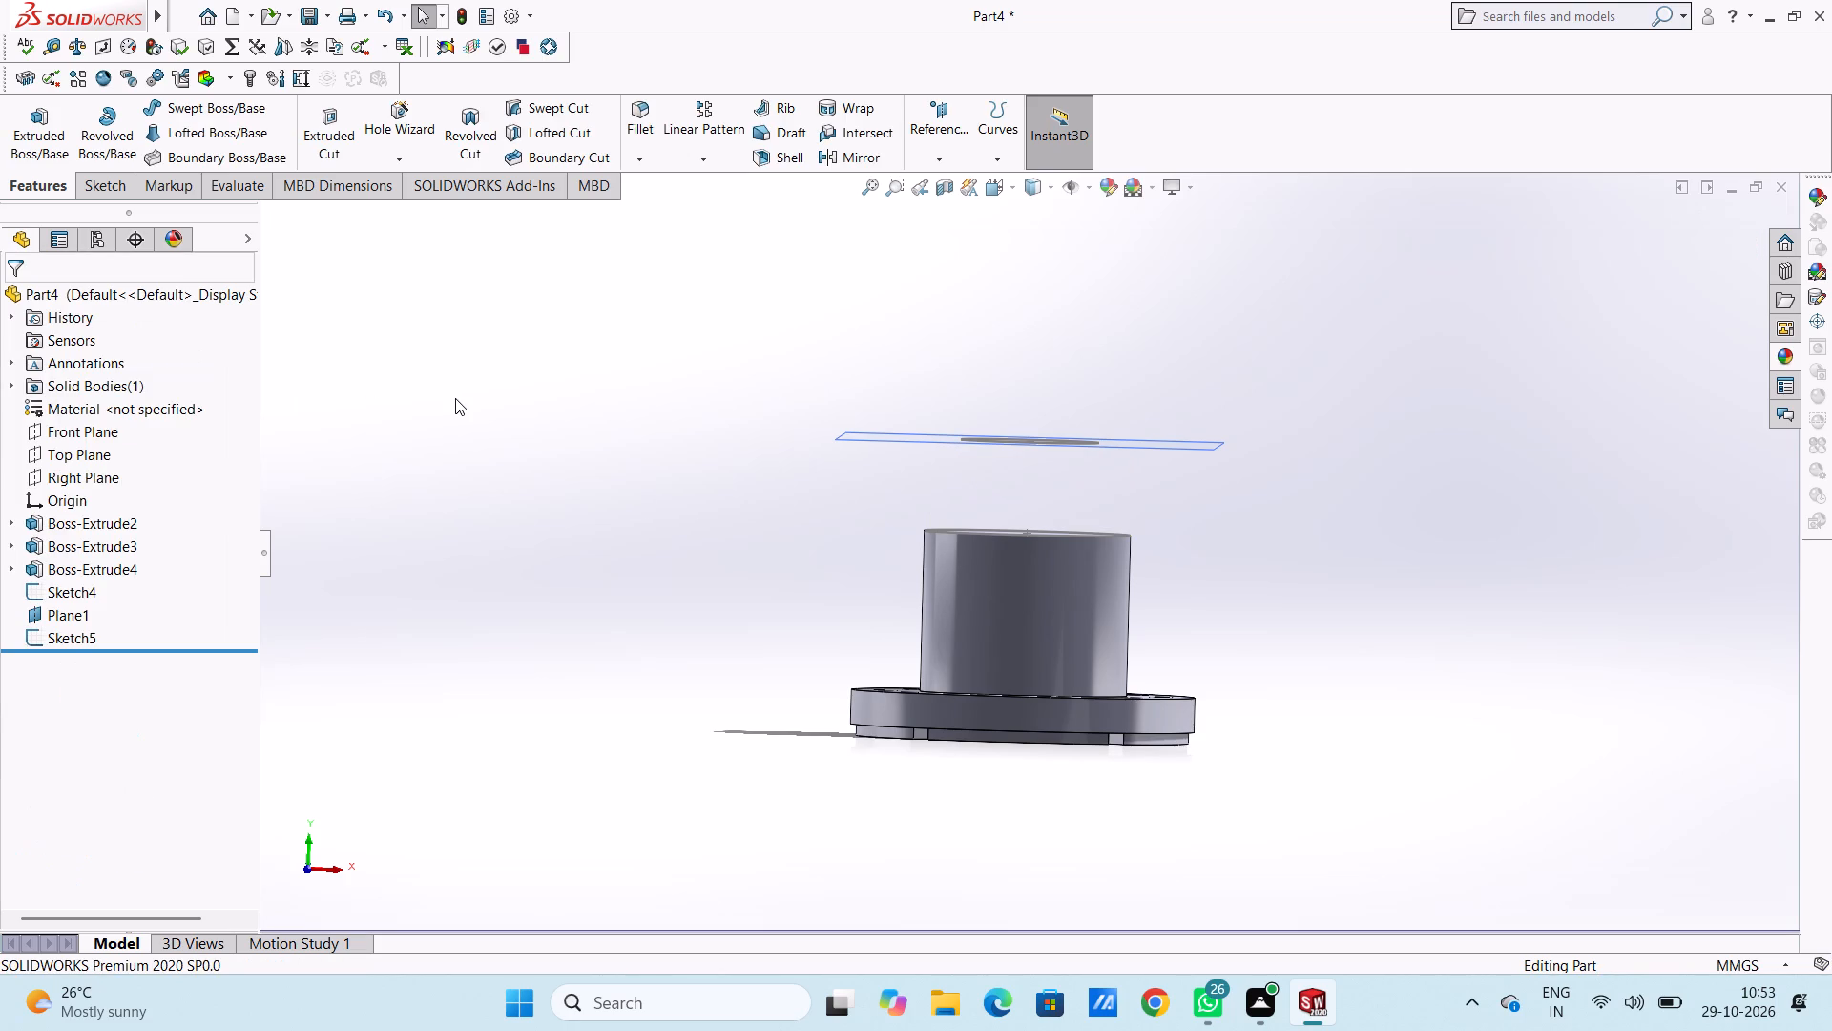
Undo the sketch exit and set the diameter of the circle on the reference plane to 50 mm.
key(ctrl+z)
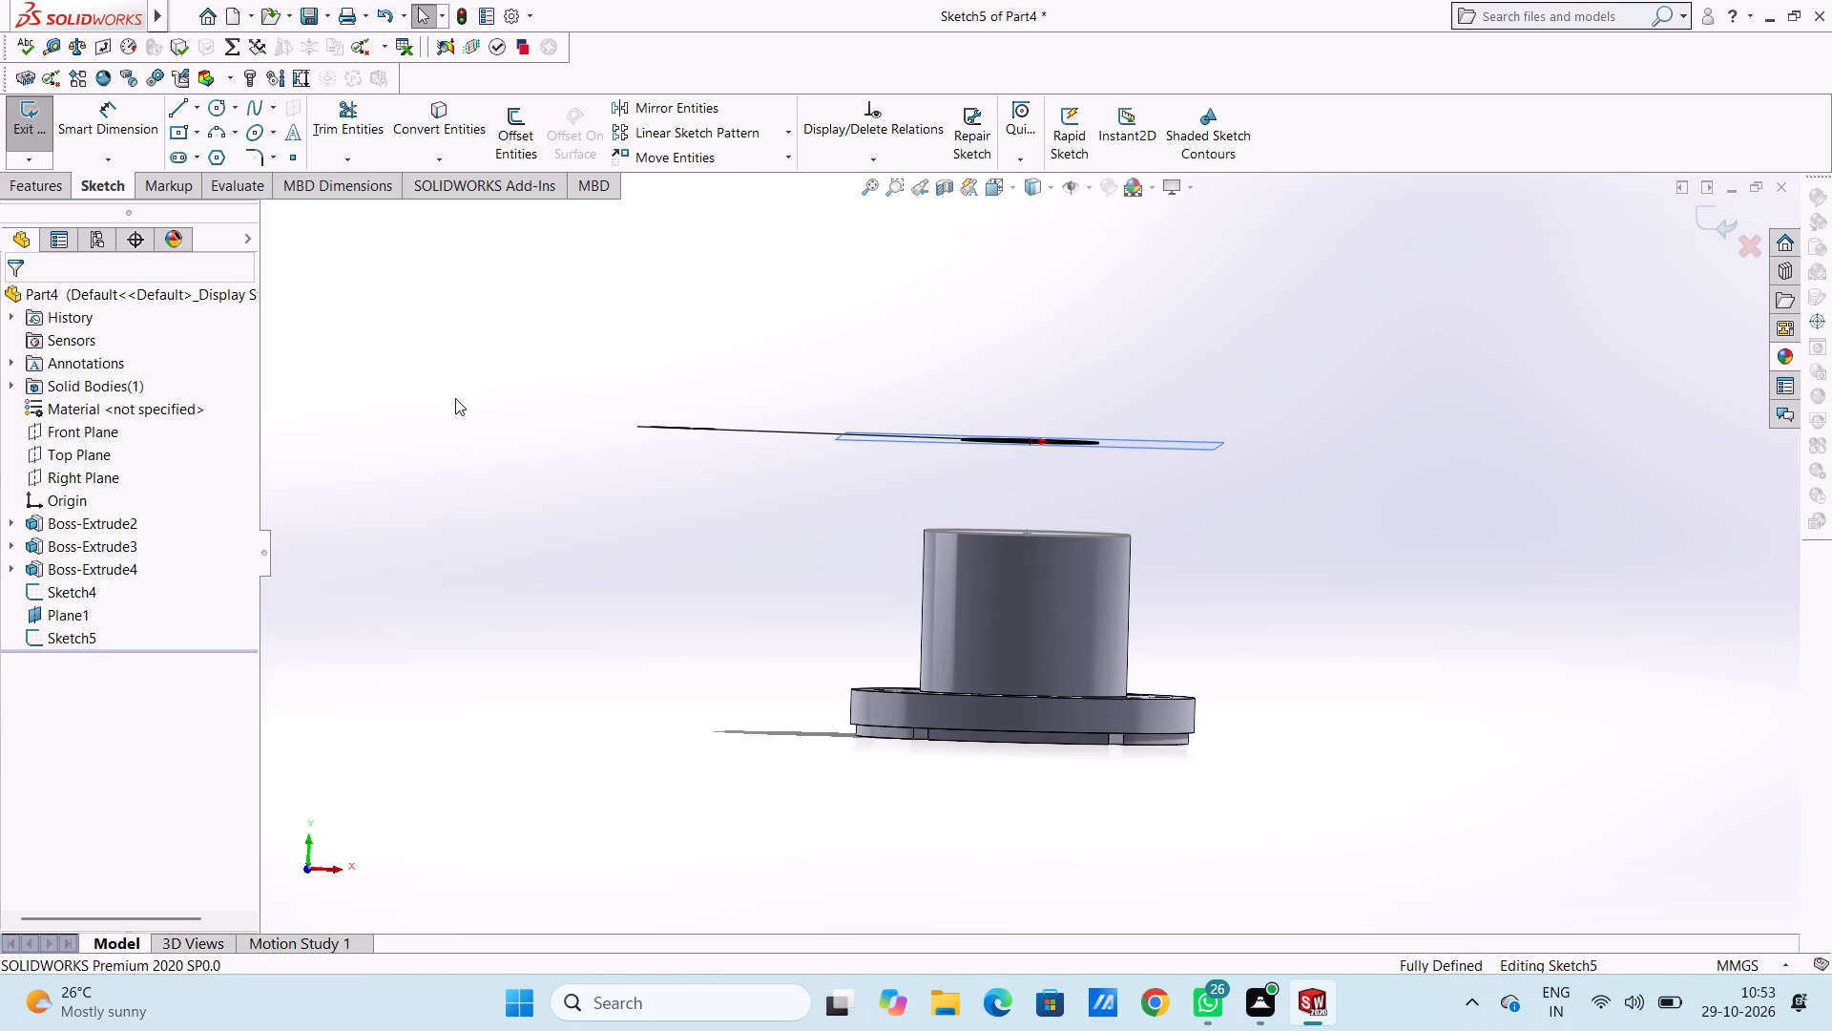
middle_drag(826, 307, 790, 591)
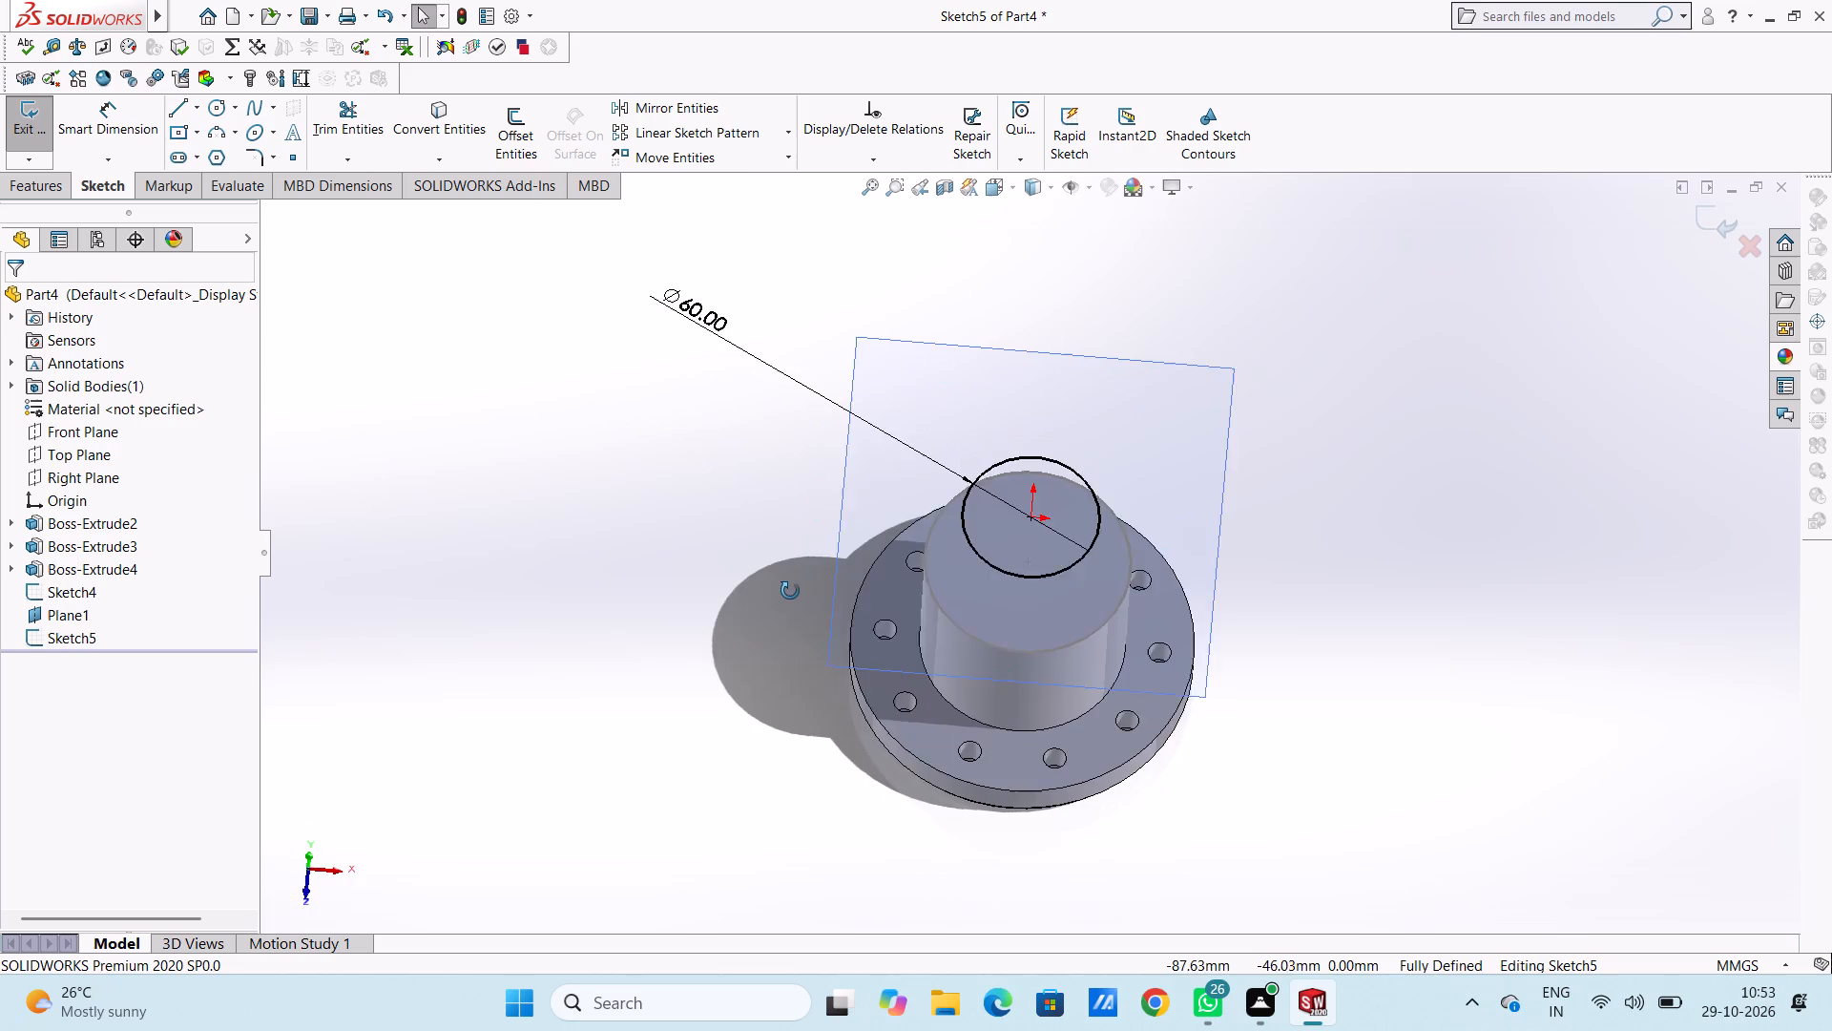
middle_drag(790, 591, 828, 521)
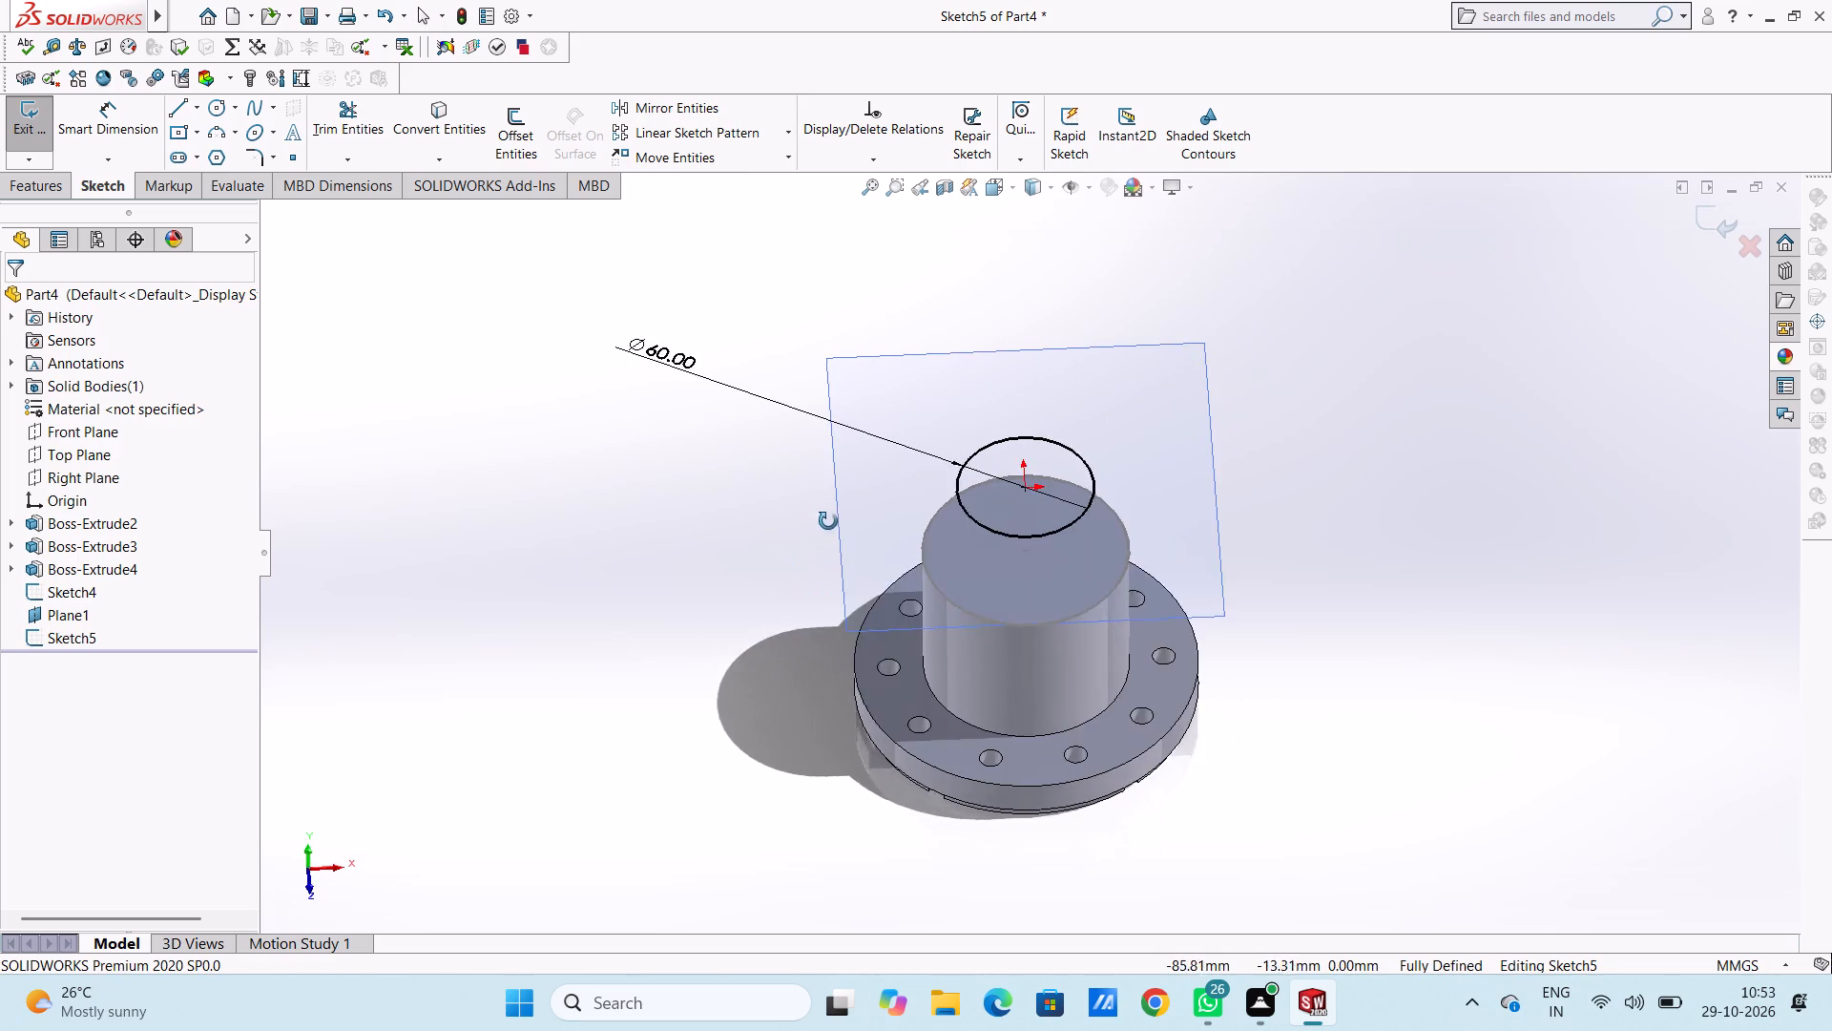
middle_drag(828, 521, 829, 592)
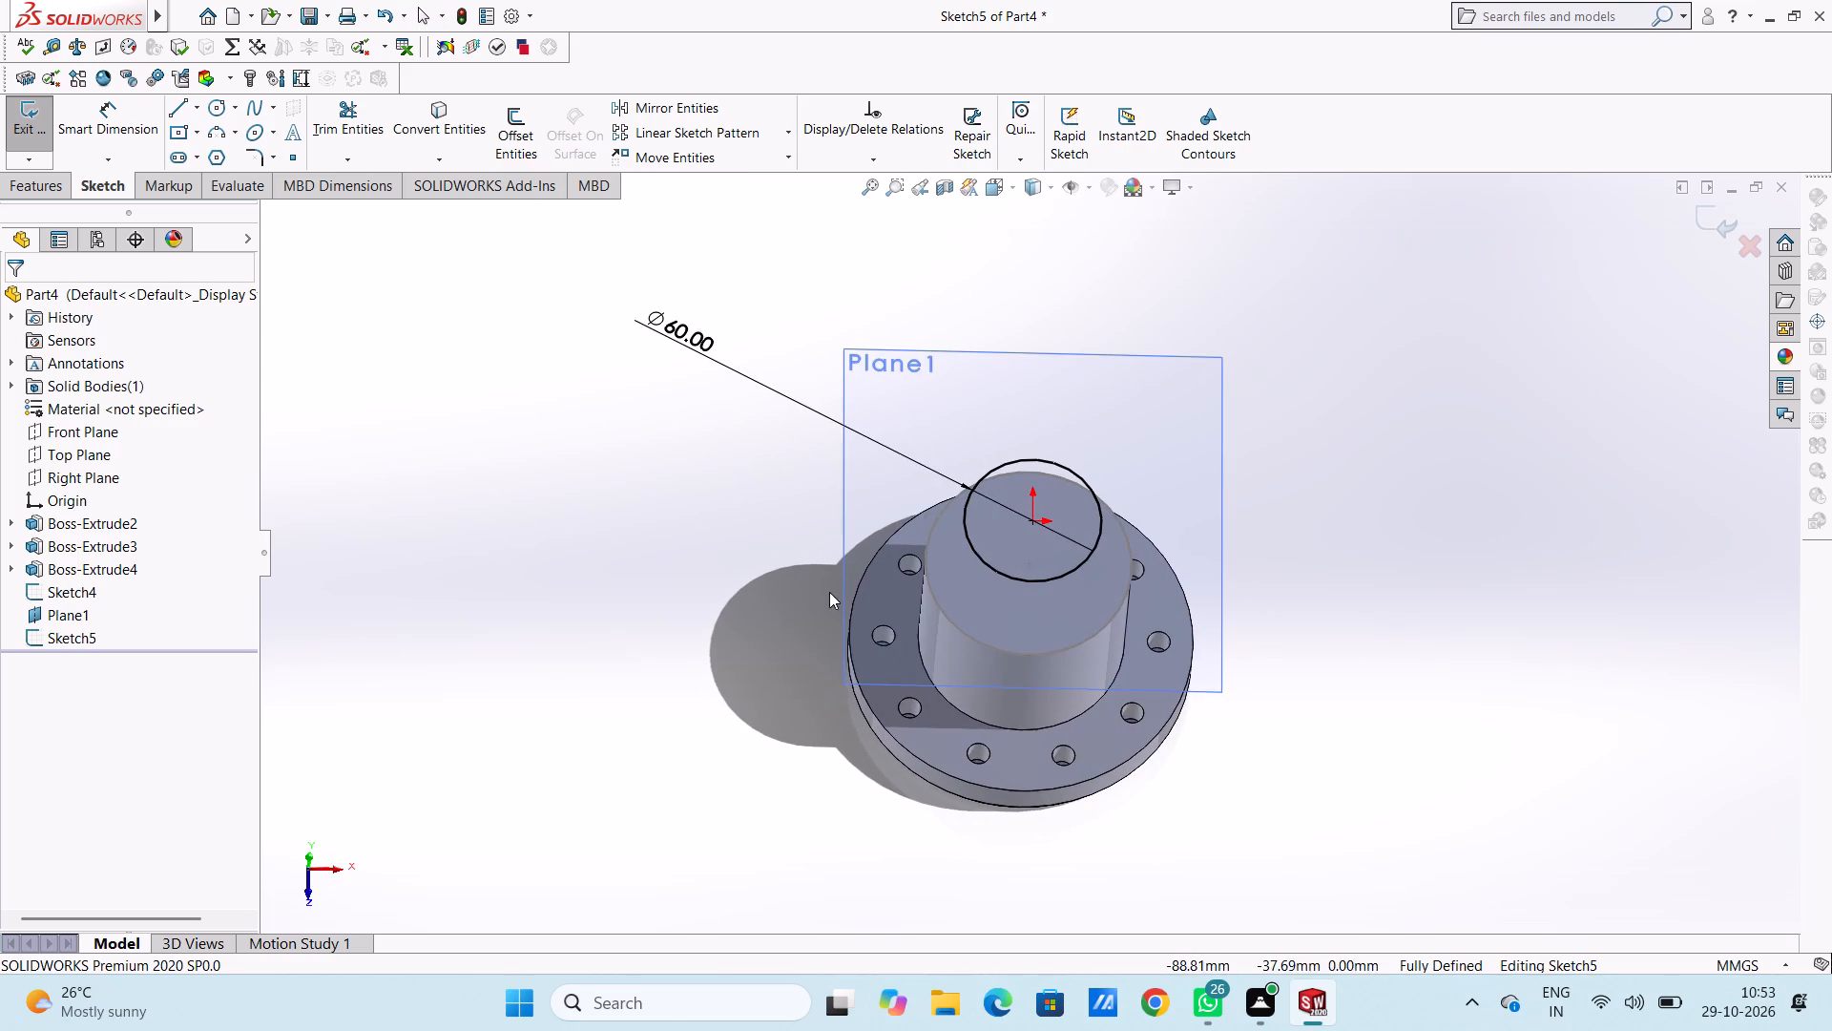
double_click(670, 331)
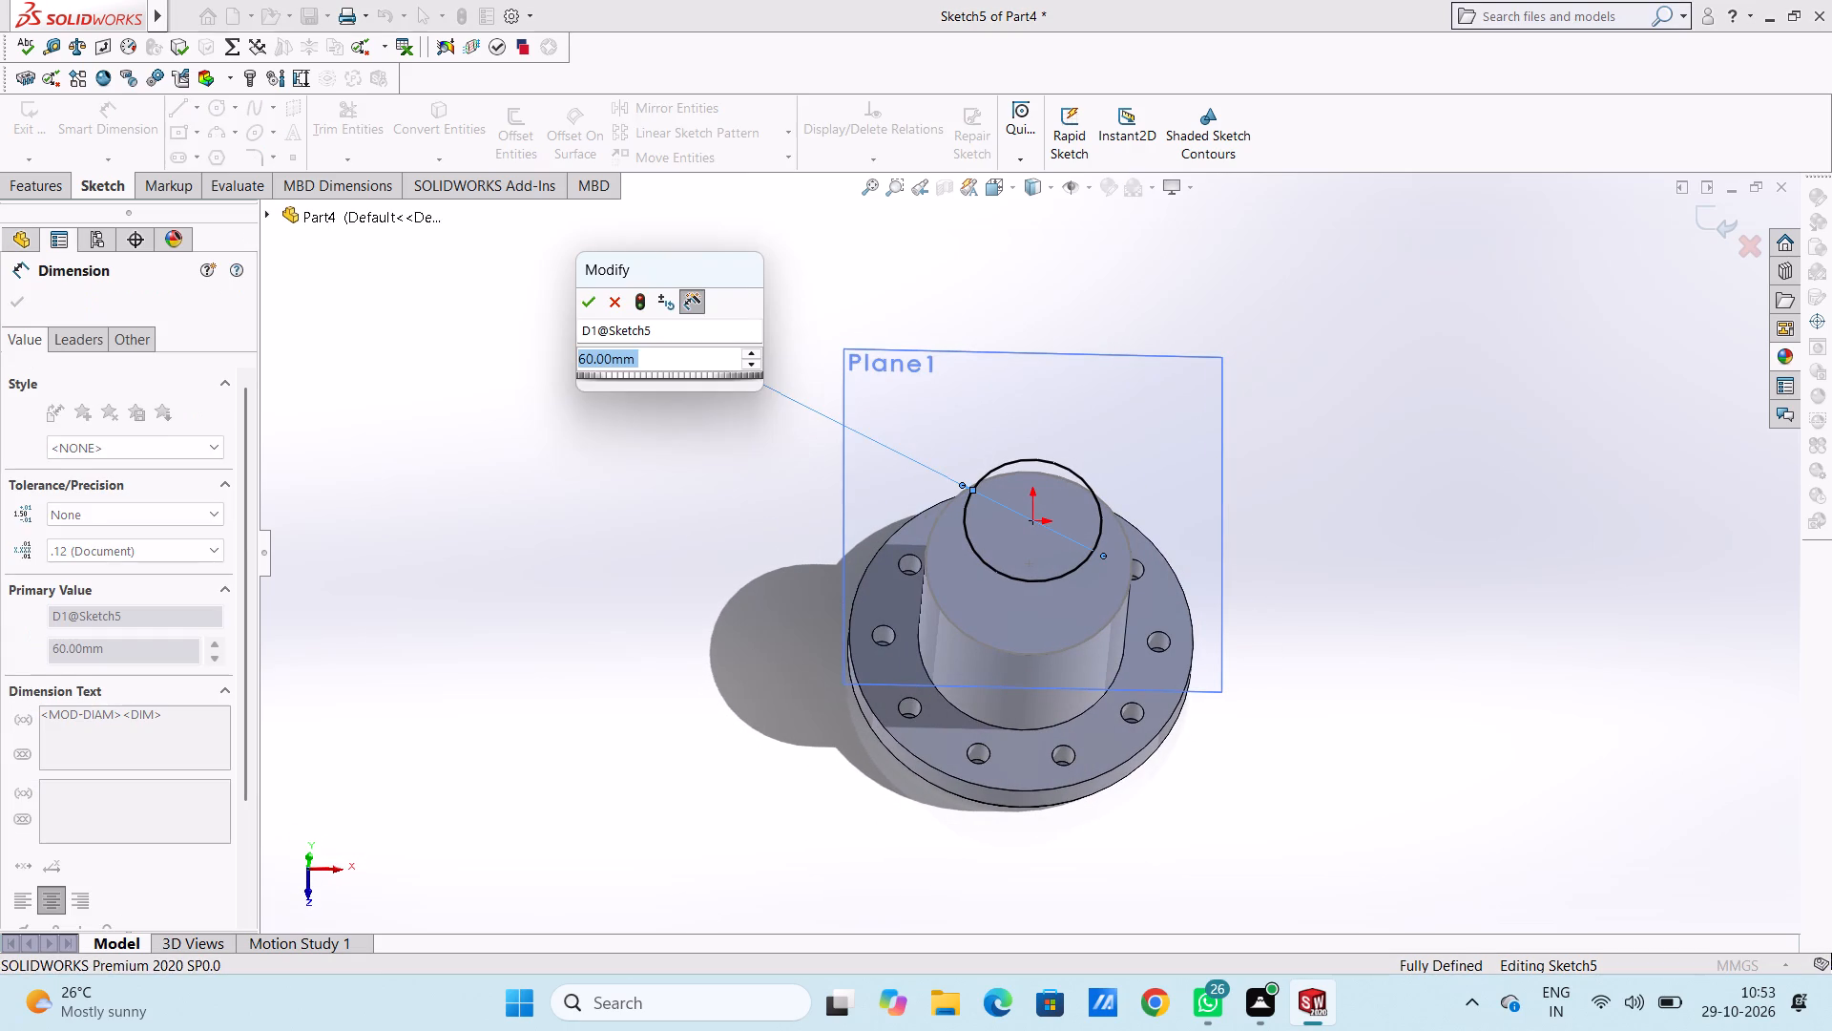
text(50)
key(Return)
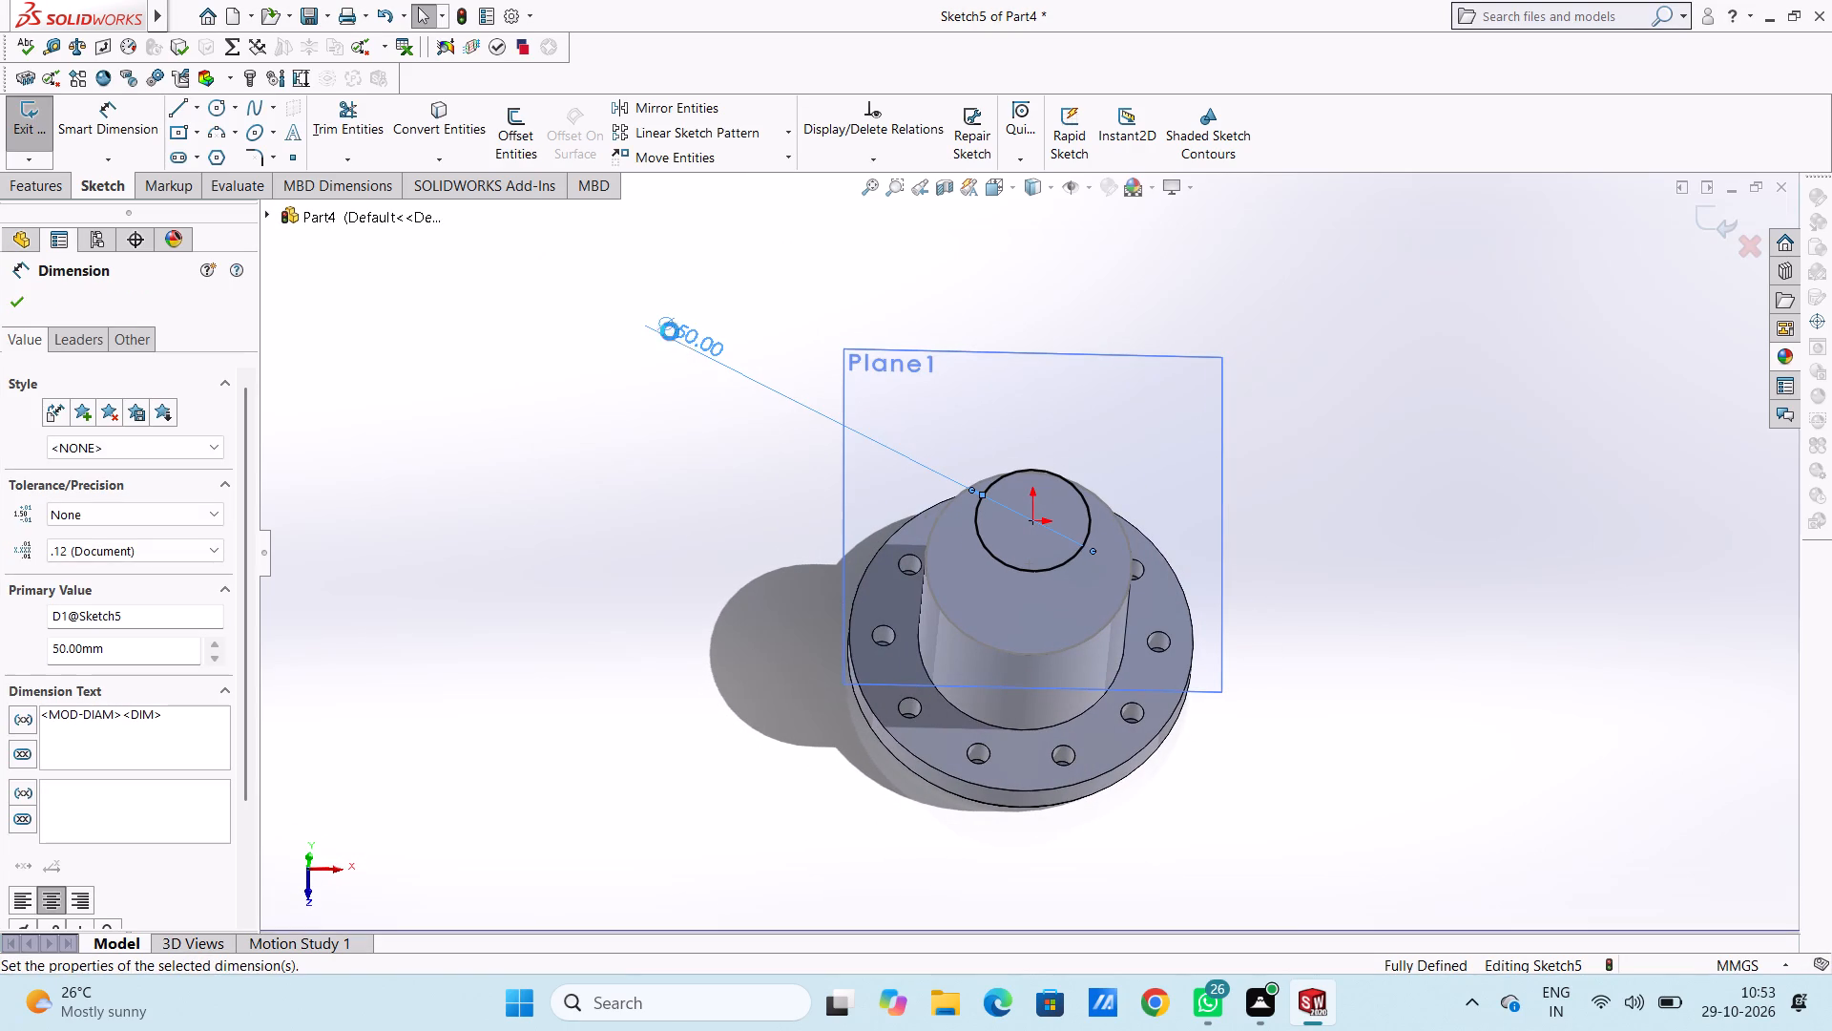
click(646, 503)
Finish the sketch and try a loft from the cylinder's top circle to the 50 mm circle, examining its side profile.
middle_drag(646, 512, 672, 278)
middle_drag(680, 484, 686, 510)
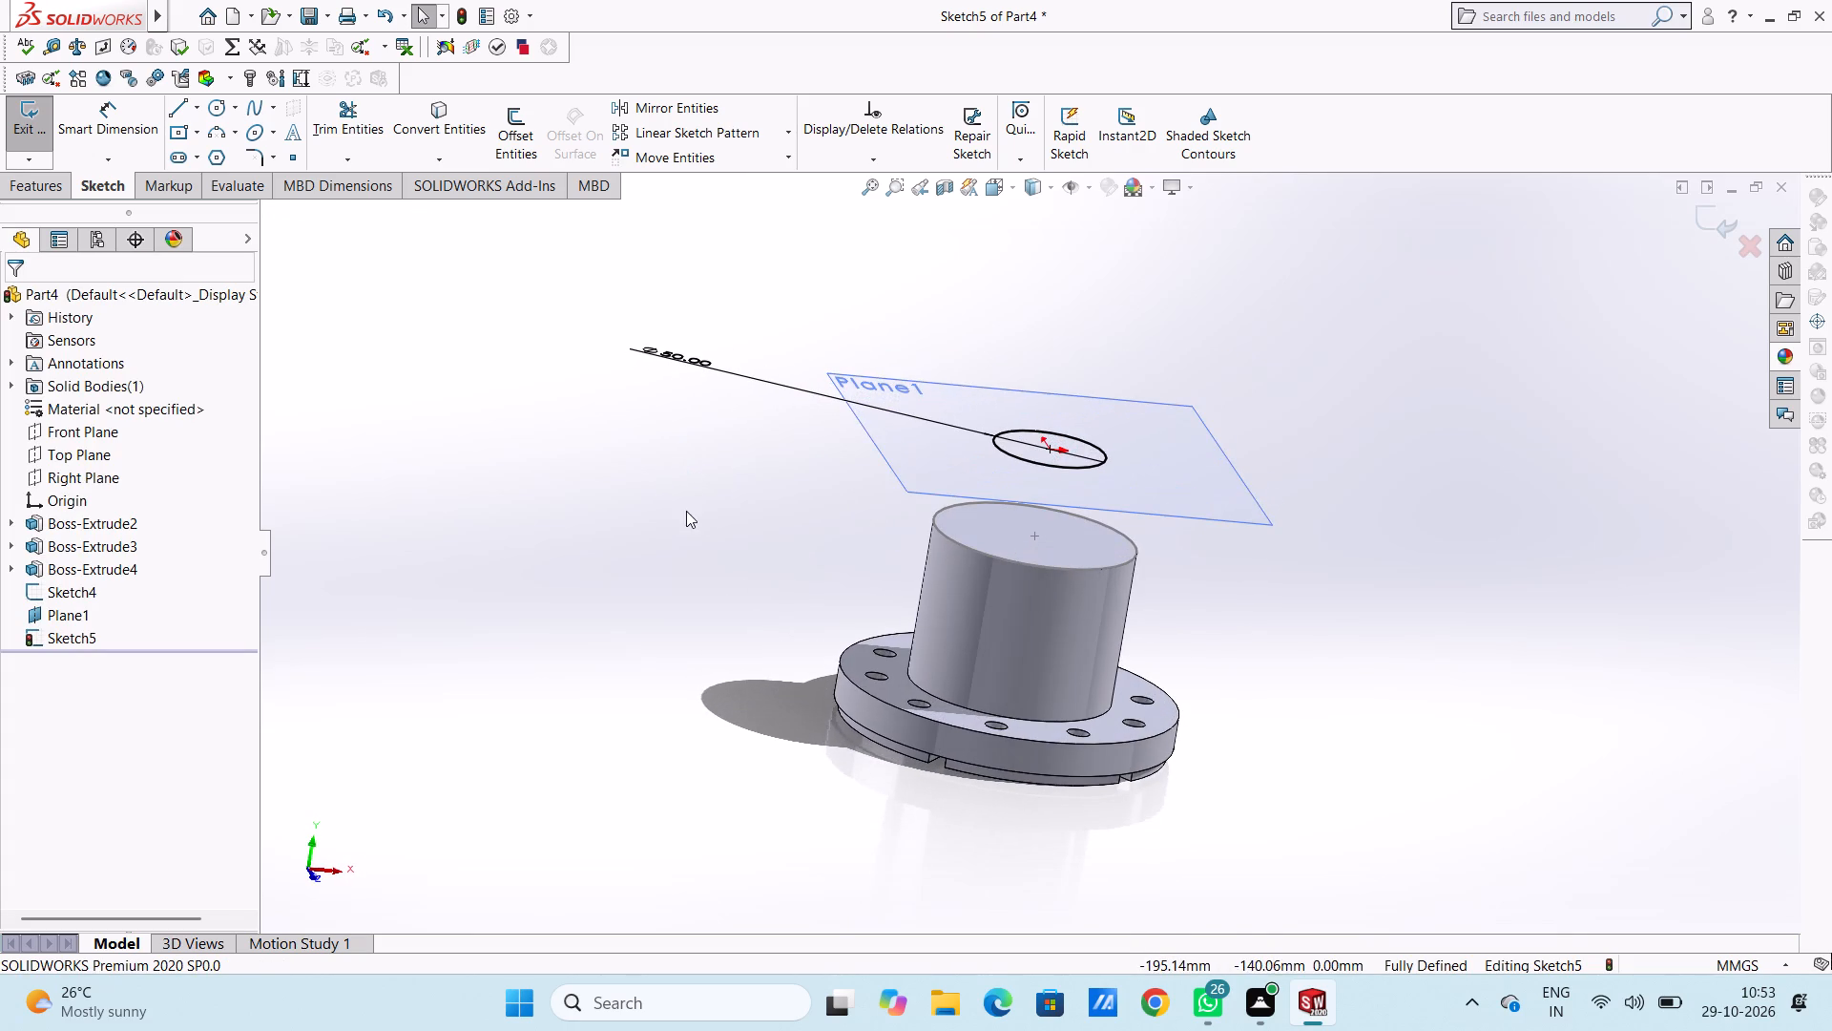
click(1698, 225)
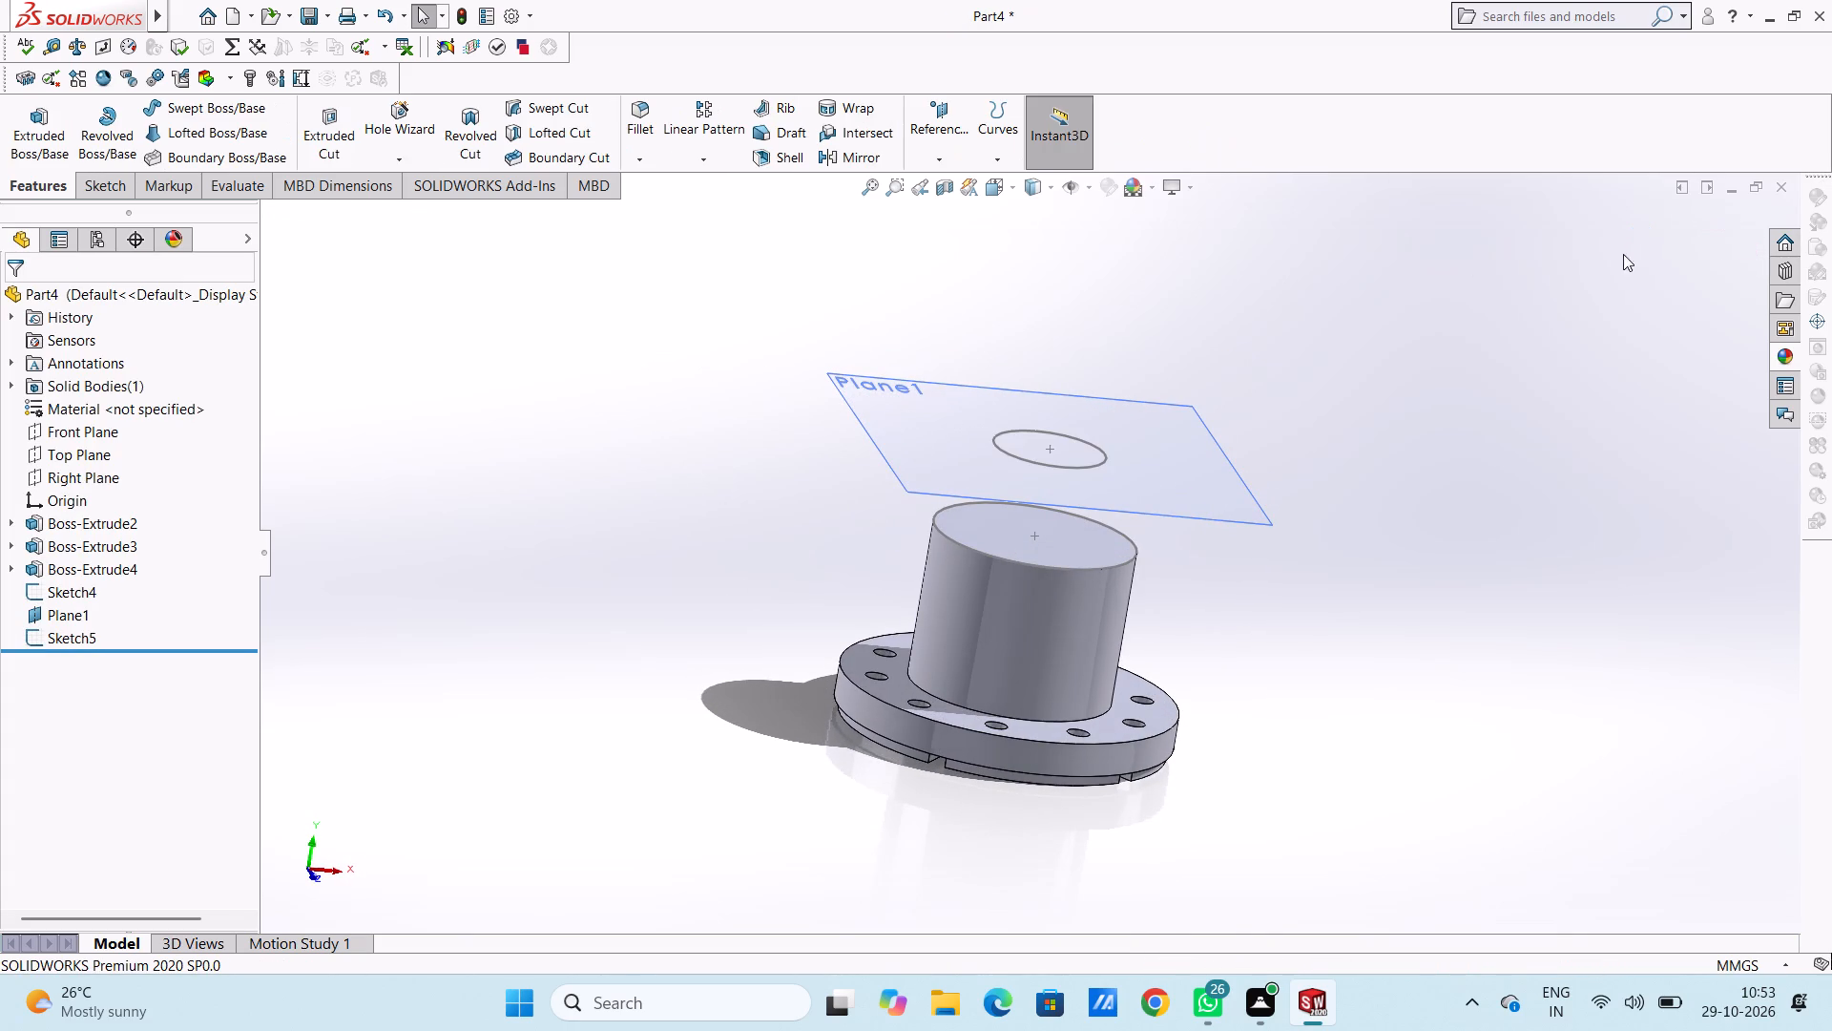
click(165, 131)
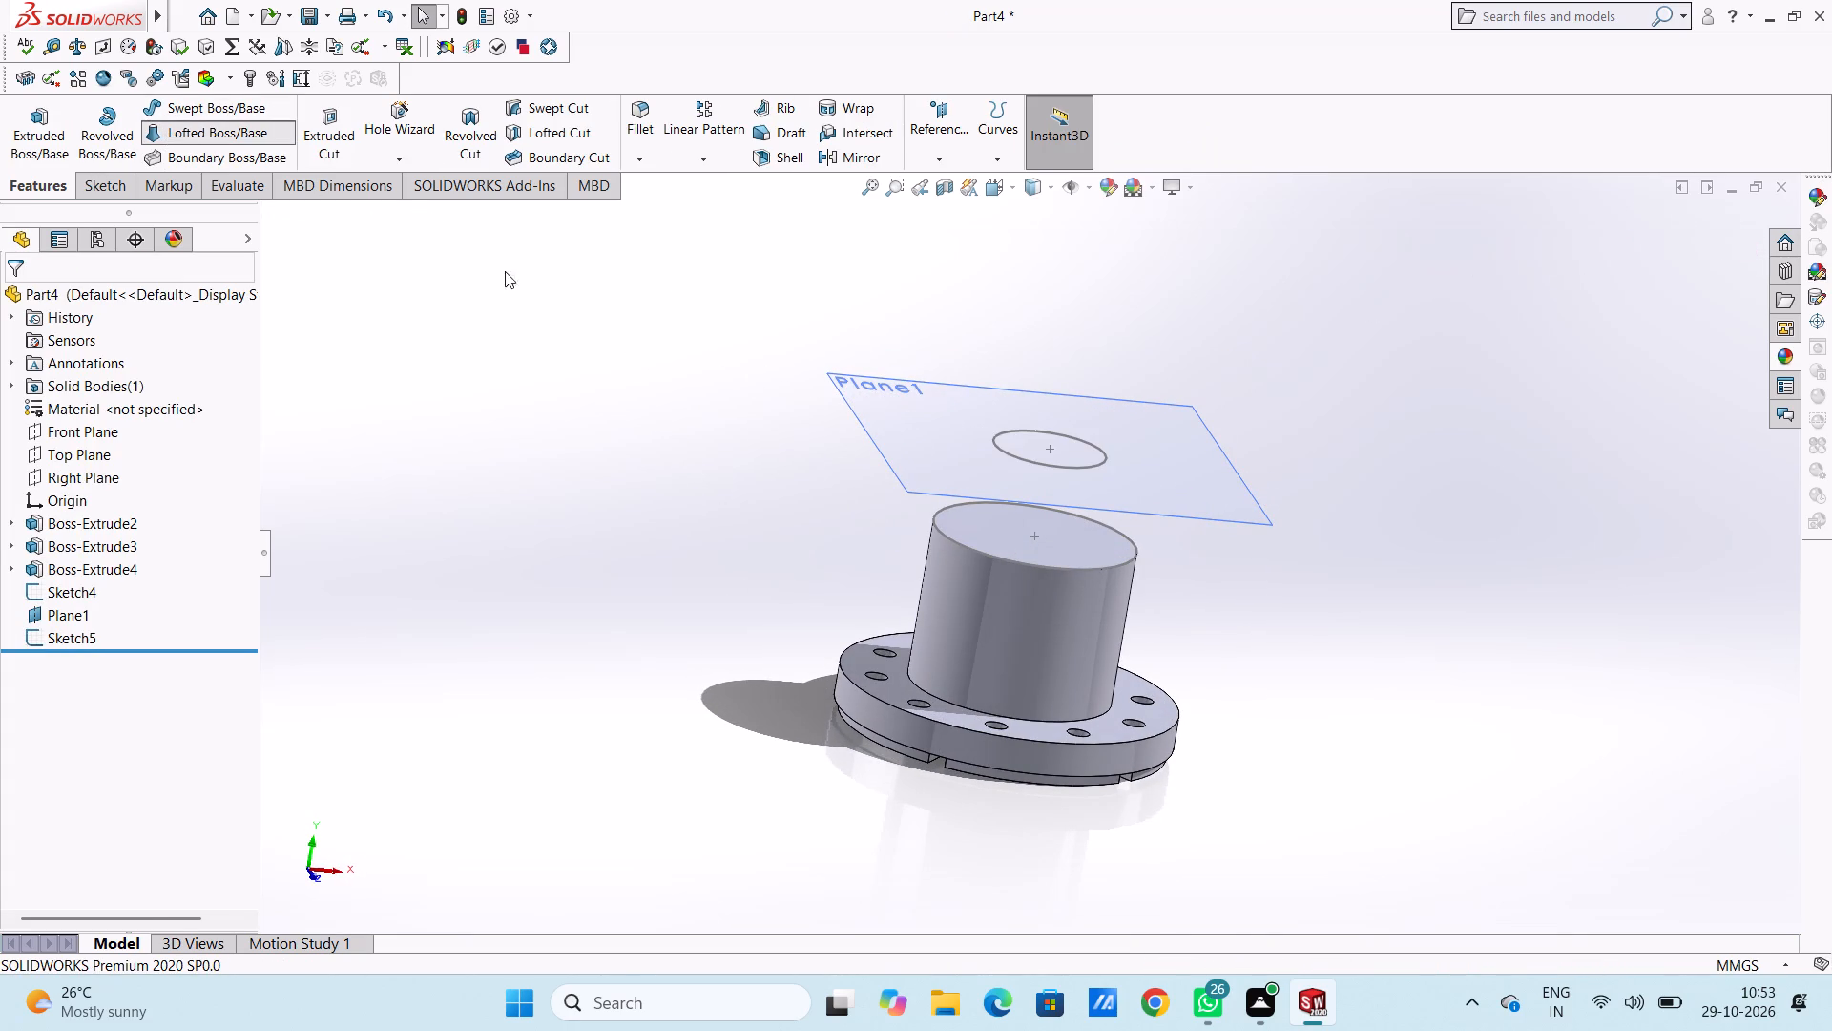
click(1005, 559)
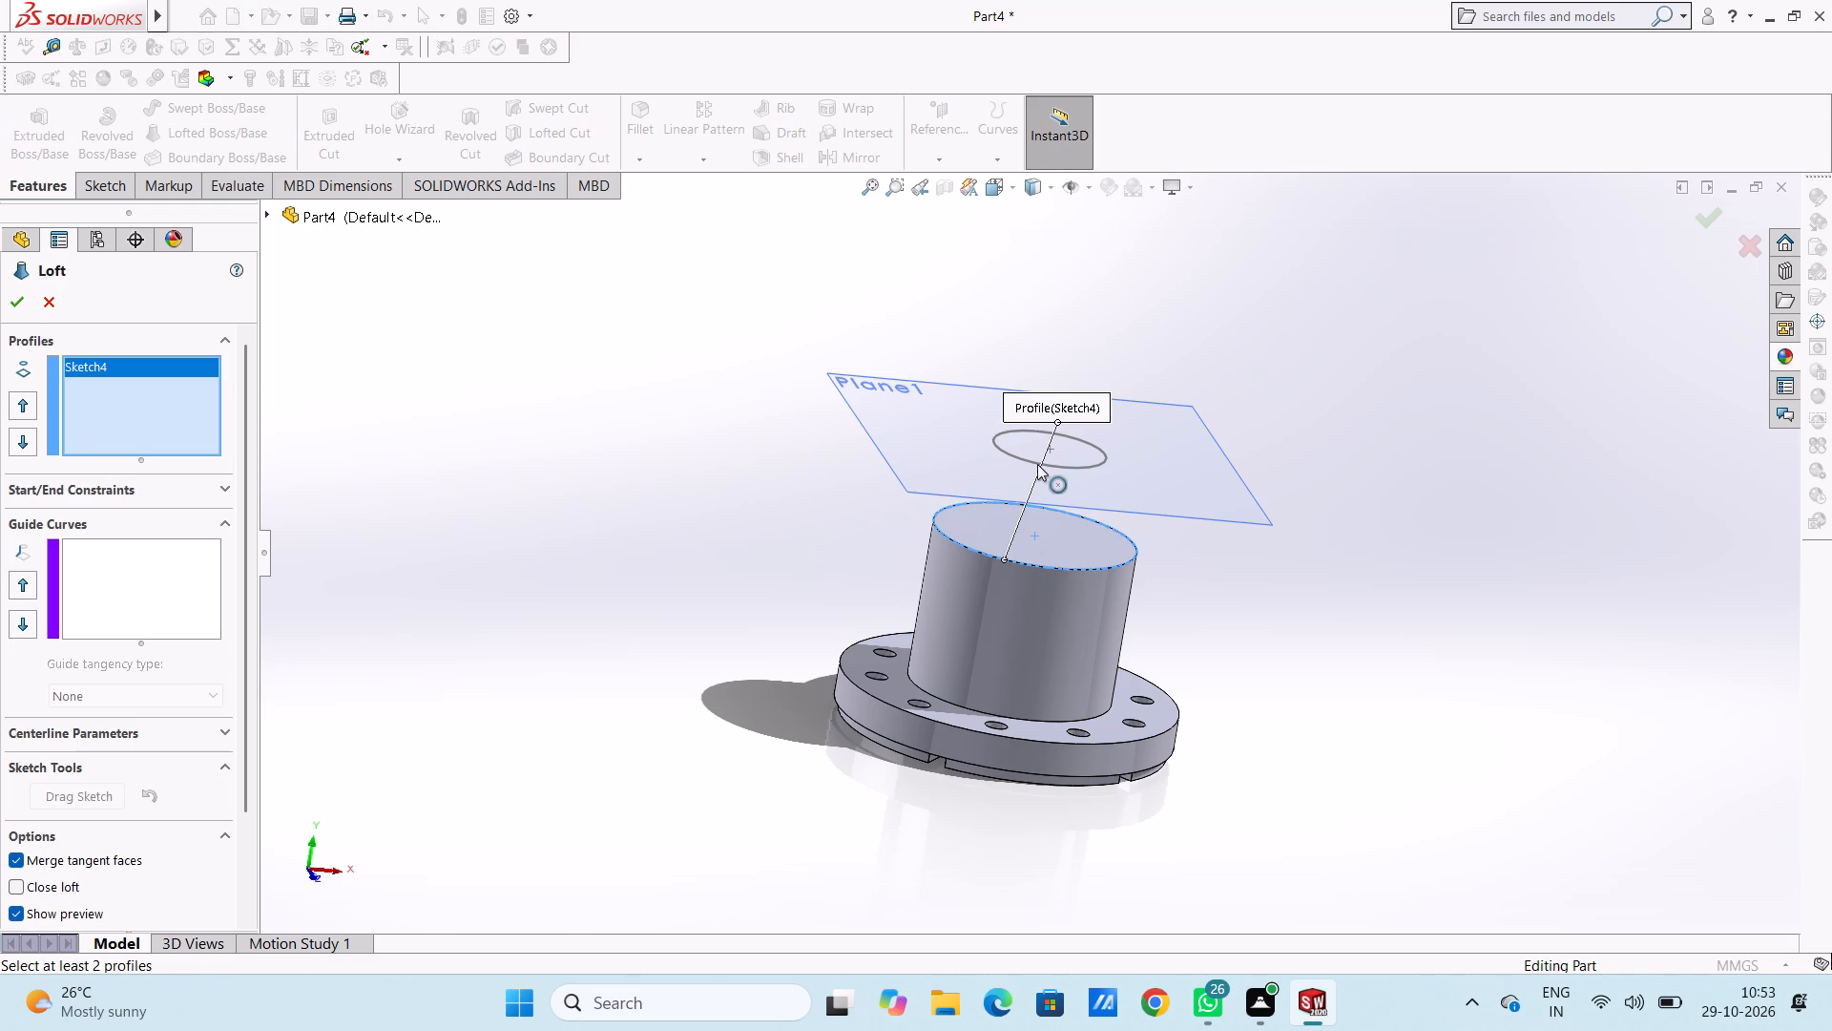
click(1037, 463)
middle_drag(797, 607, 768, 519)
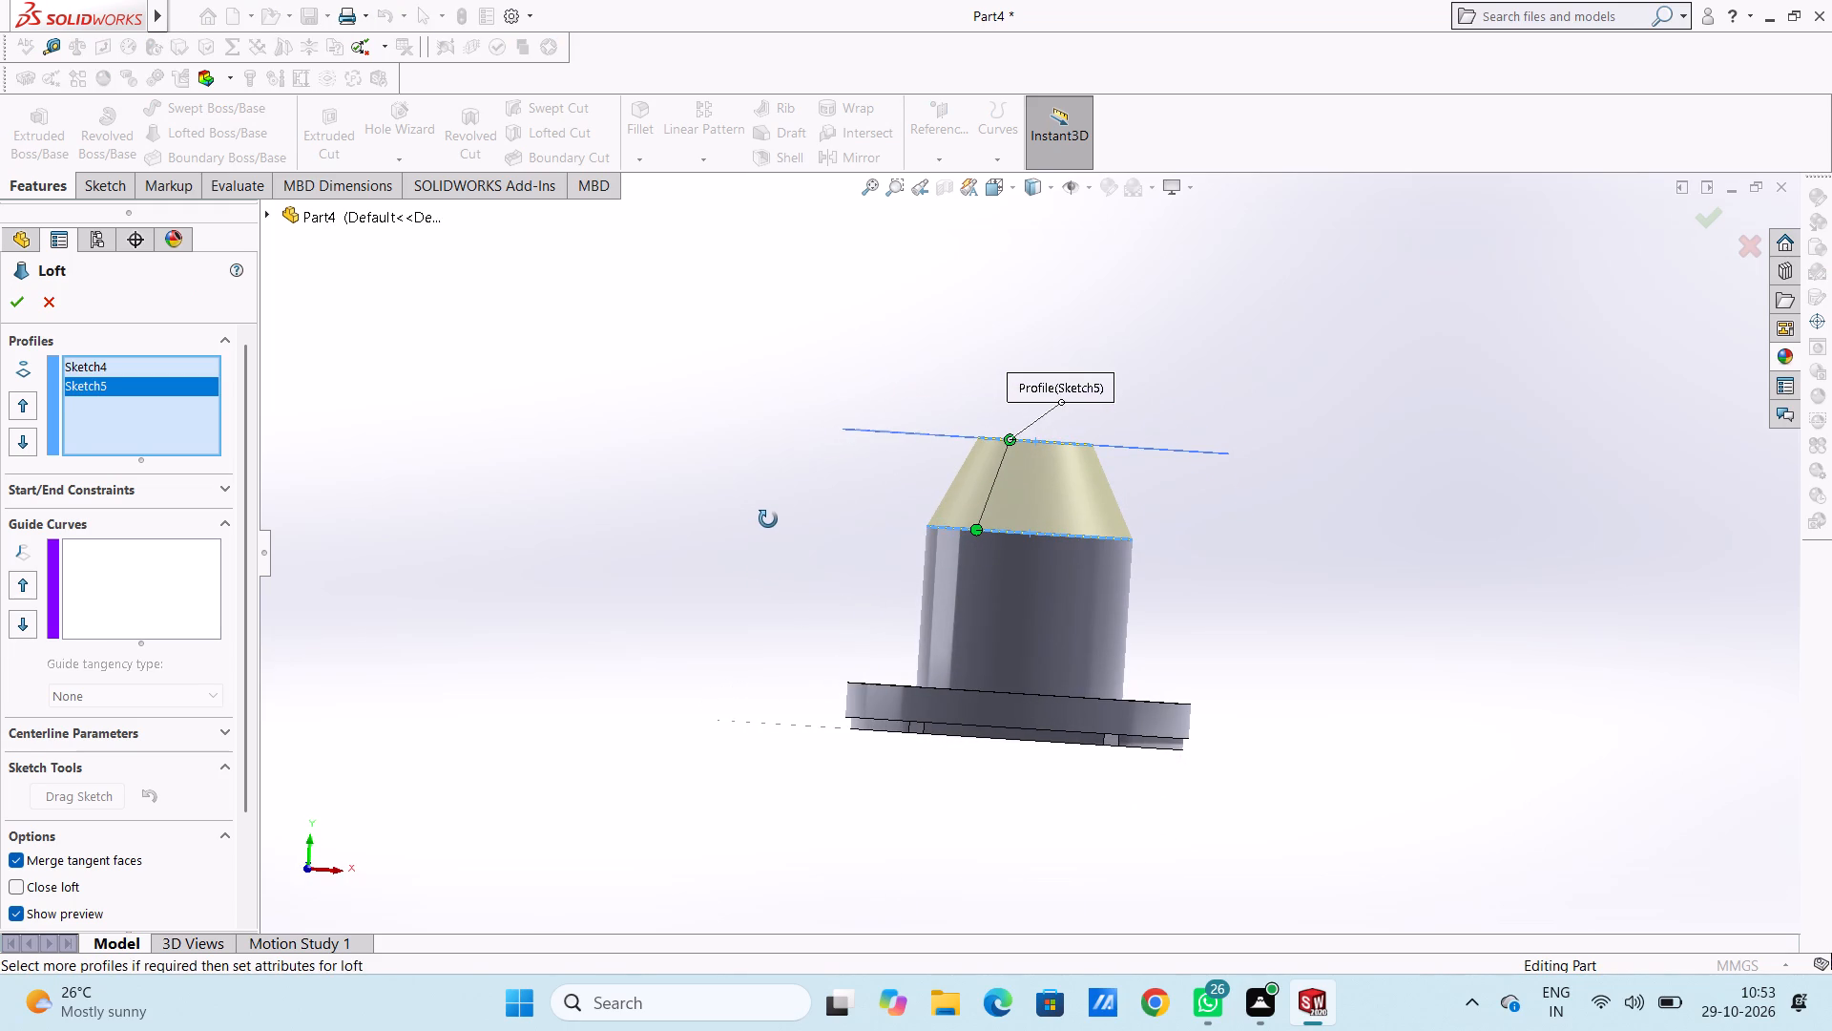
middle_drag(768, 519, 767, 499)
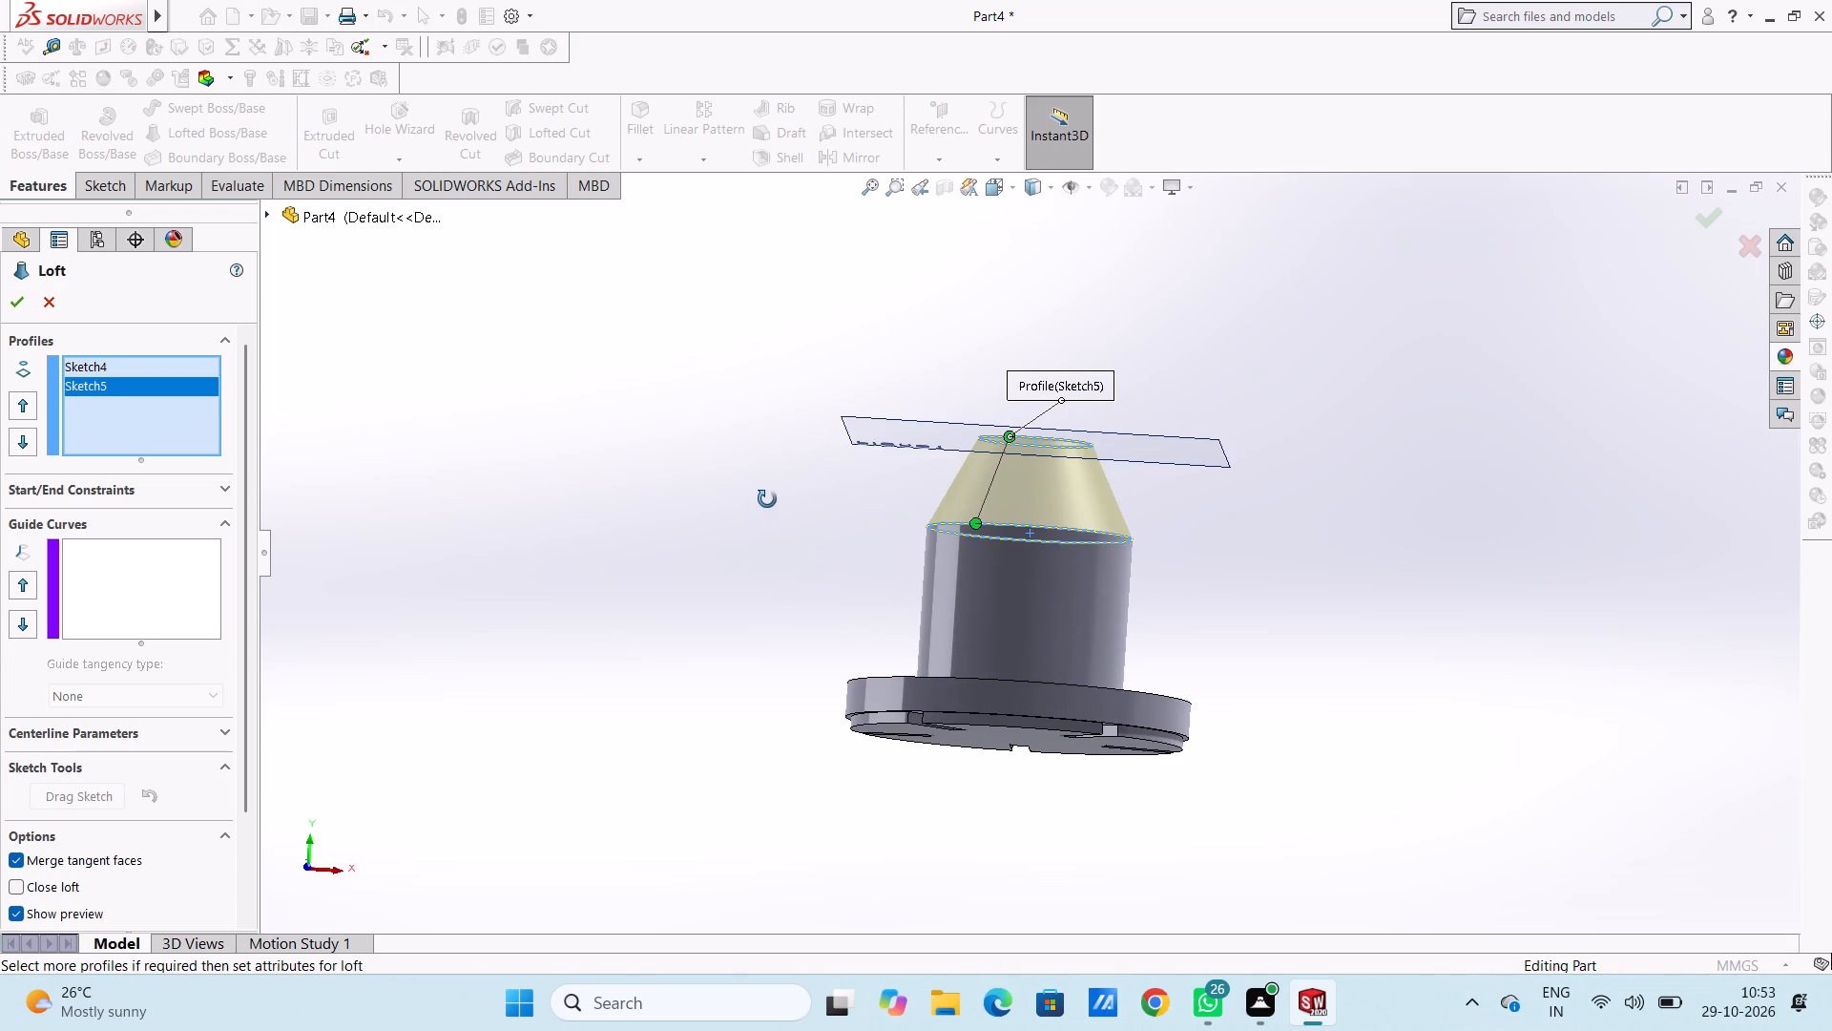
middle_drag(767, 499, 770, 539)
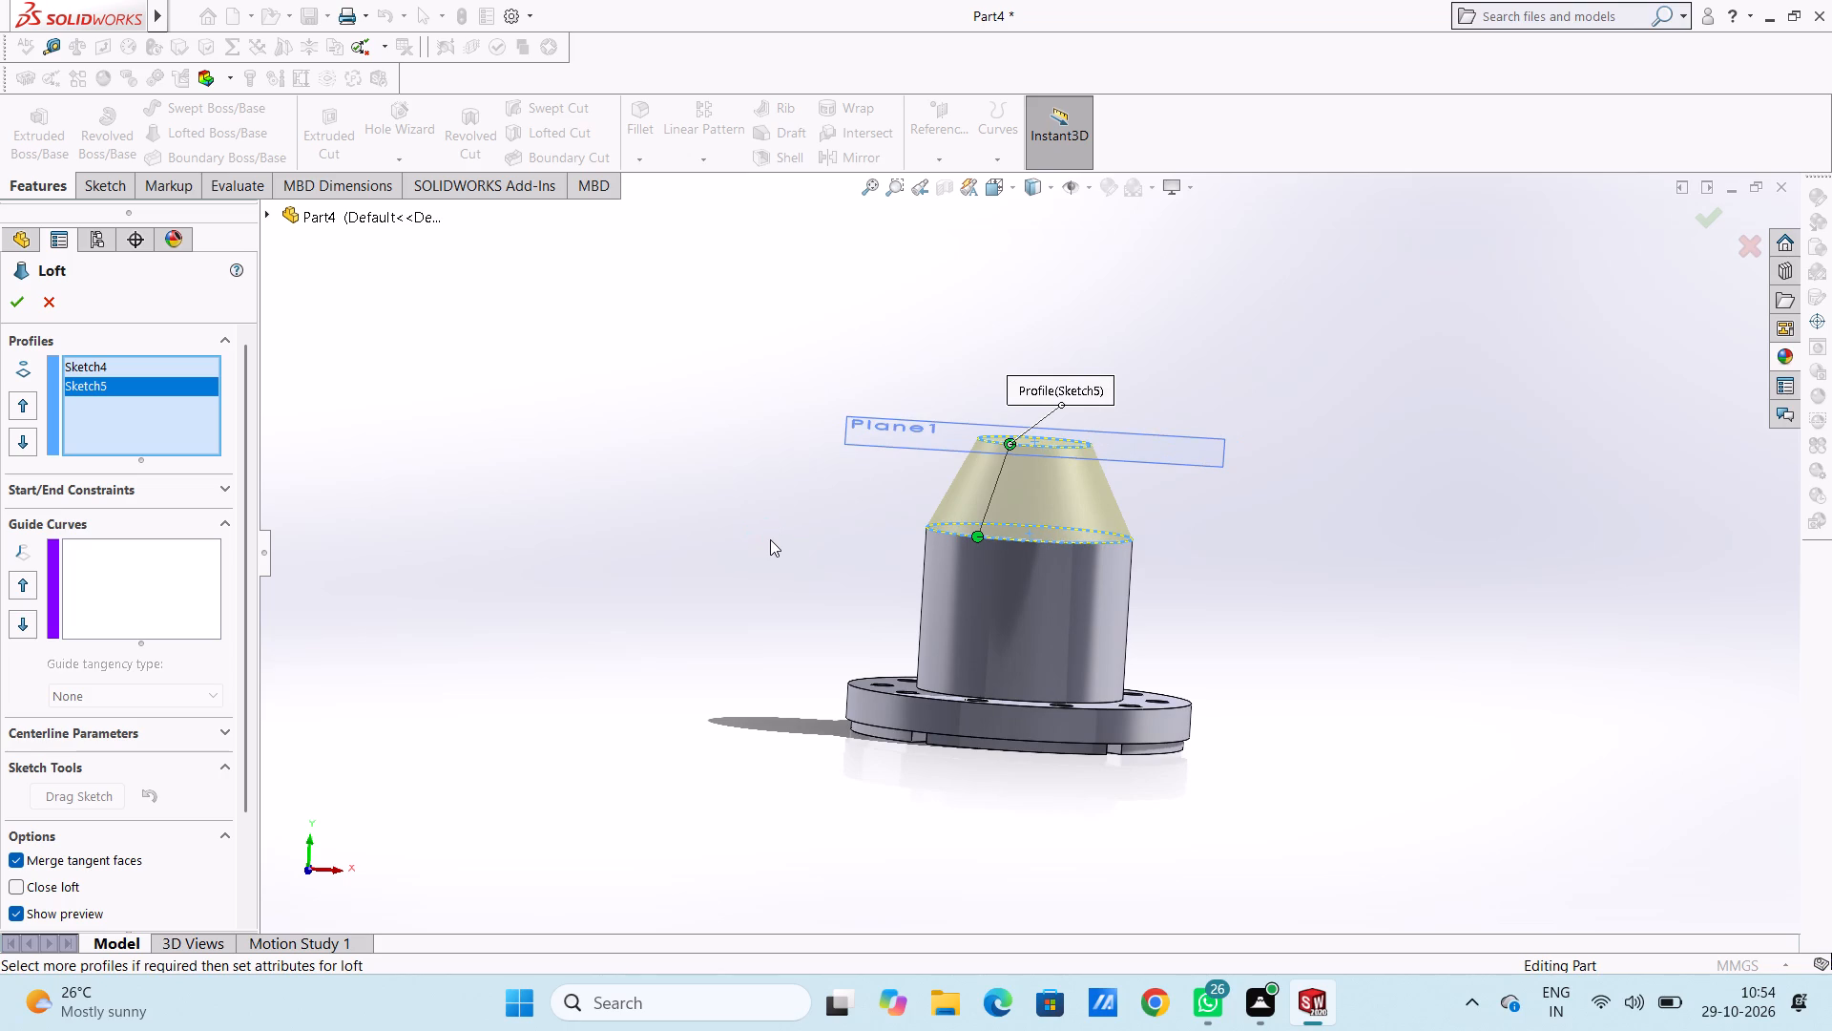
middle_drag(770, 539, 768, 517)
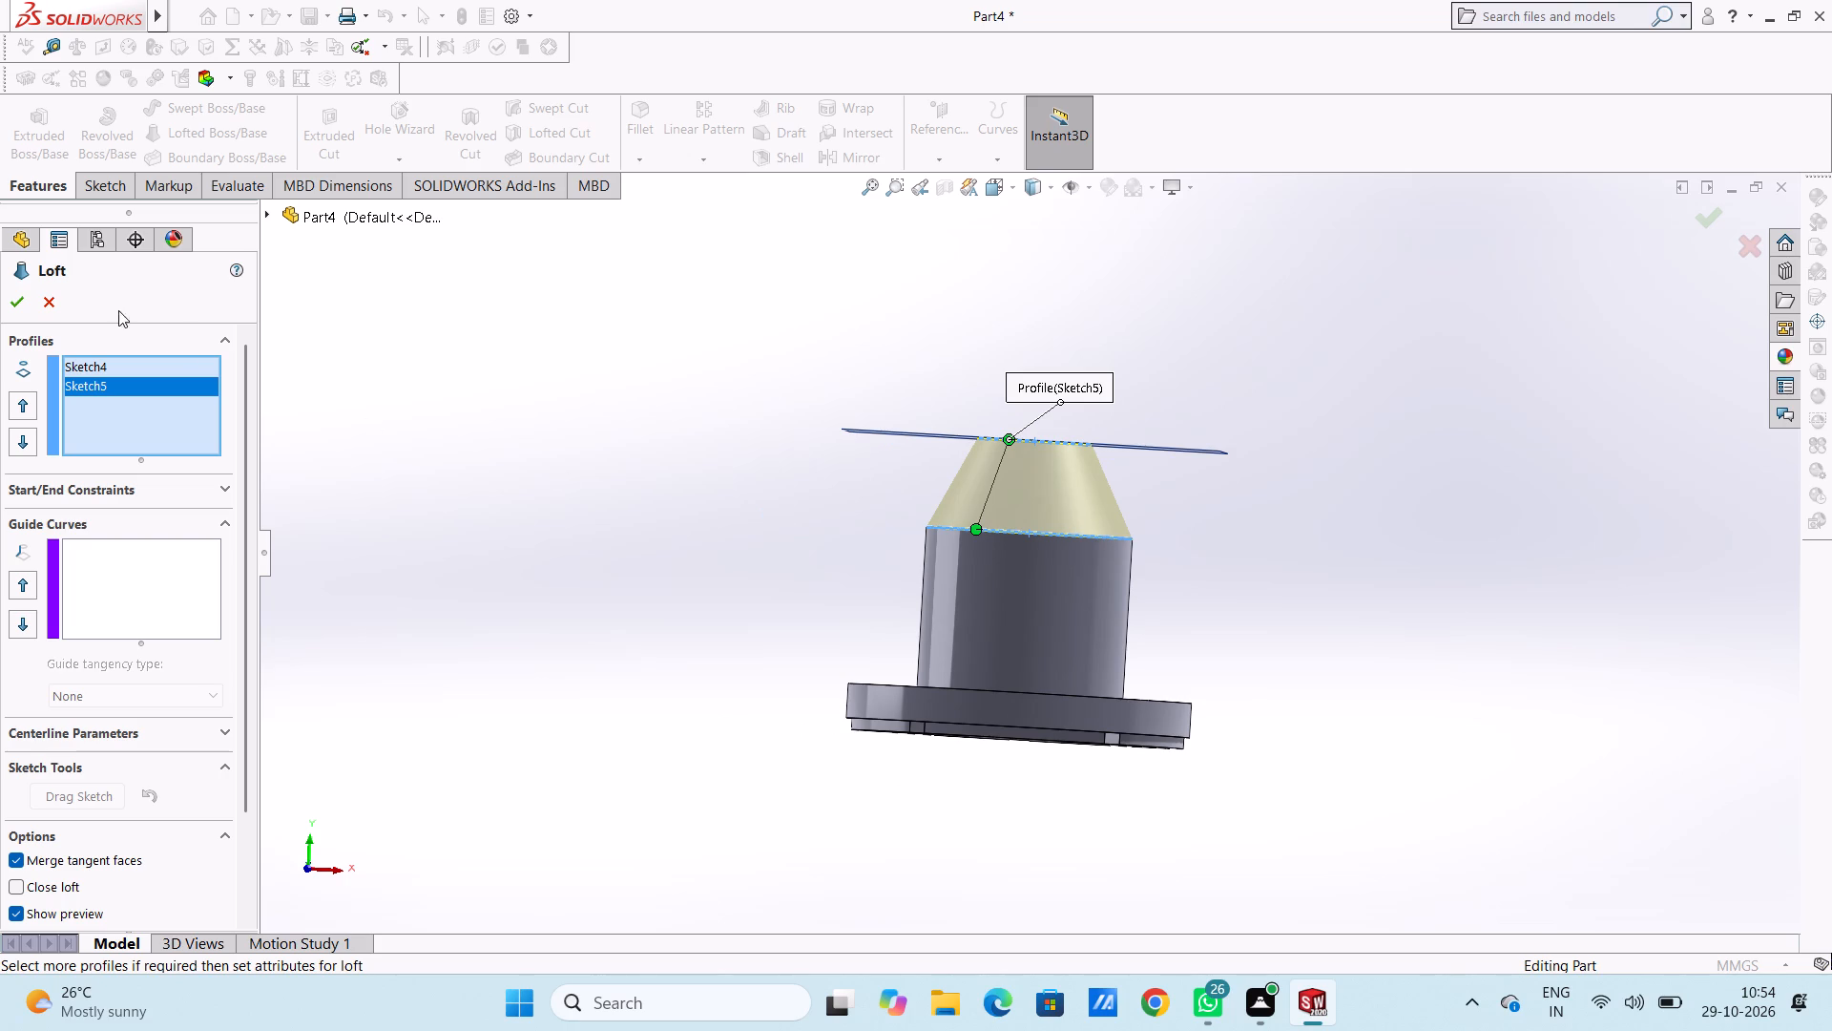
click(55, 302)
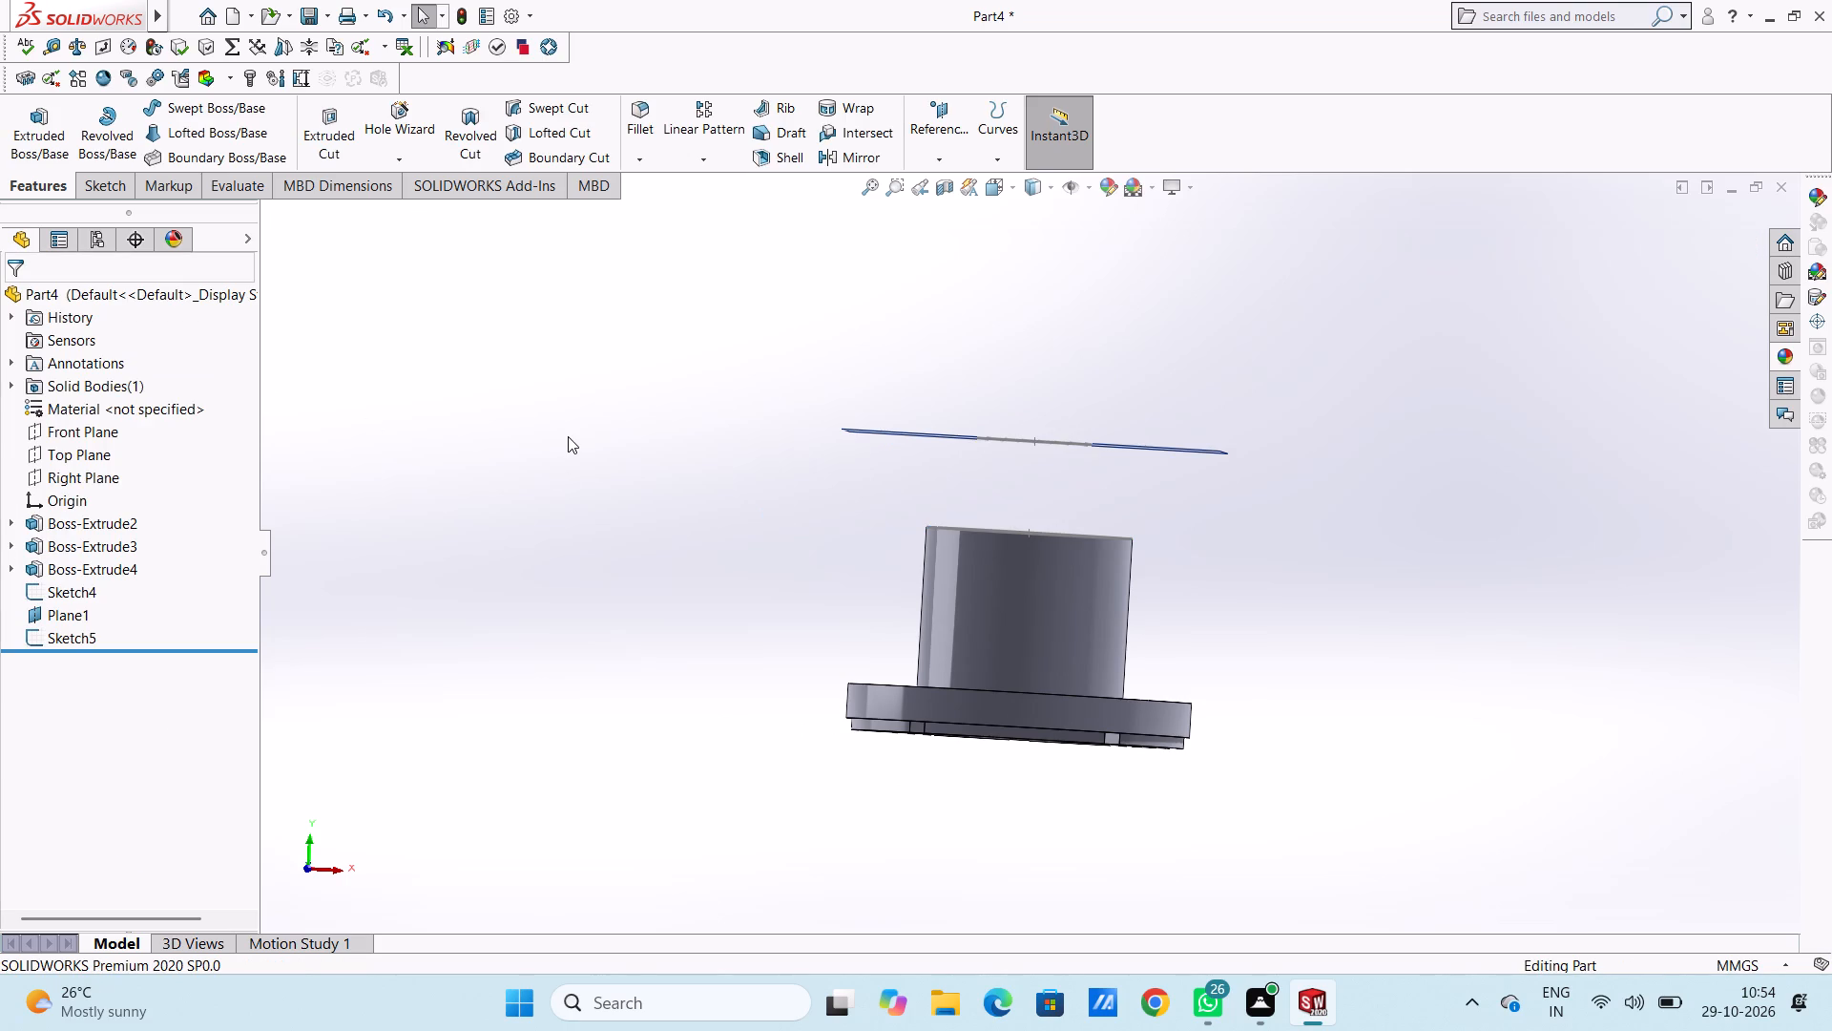
Undo the sketch exit and set the diameter of the circle on the reference plane to 40 mm.
key(ctrl+z)
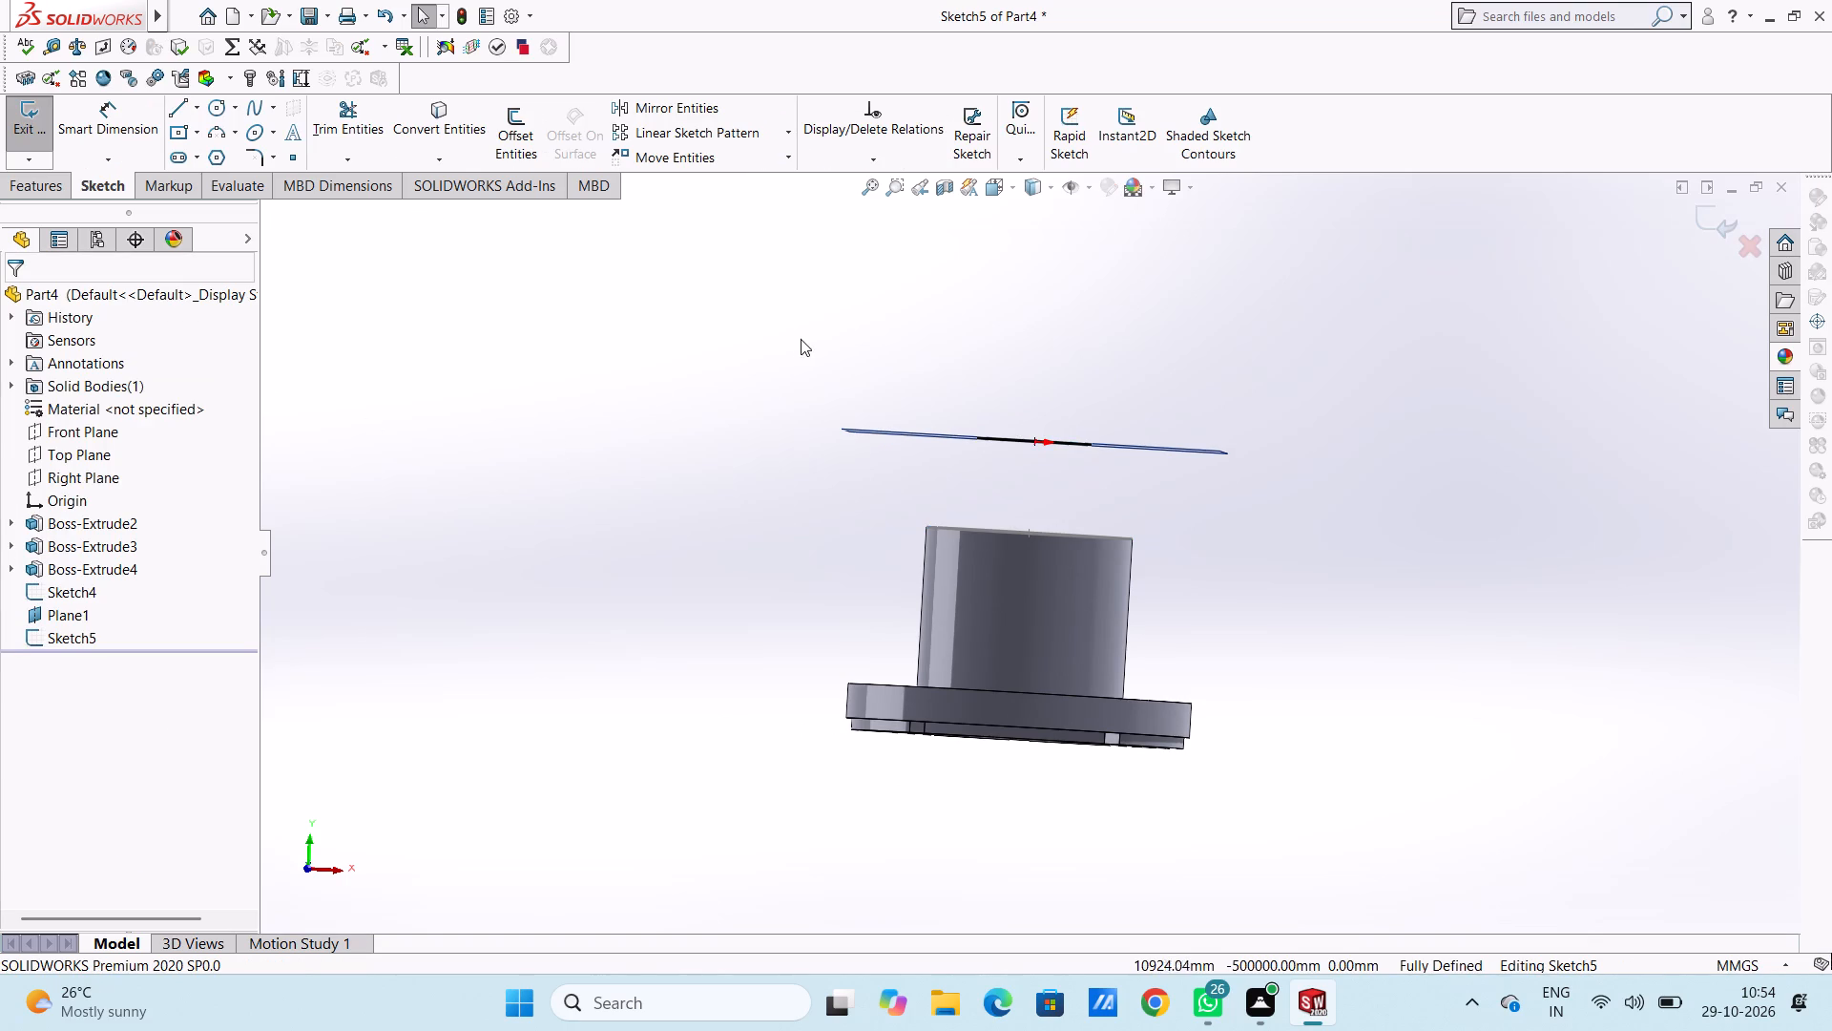
middle_drag(808, 344, 799, 598)
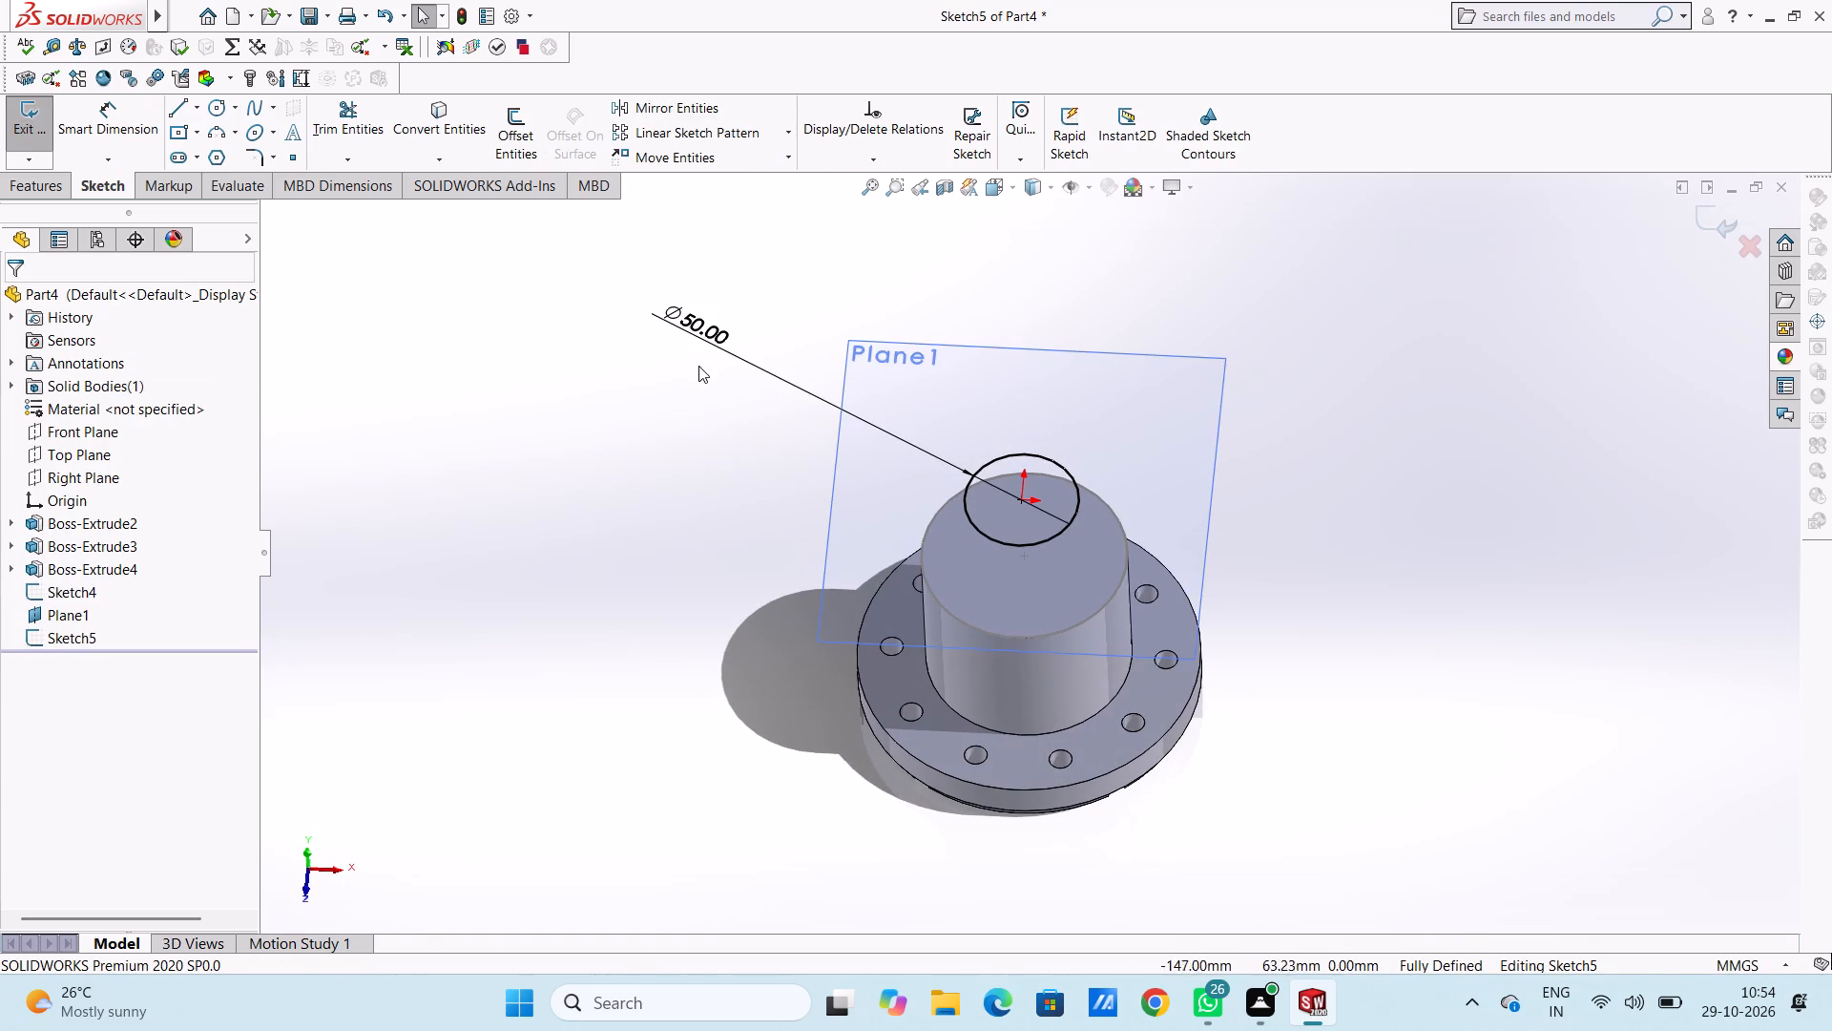
double_click(689, 323)
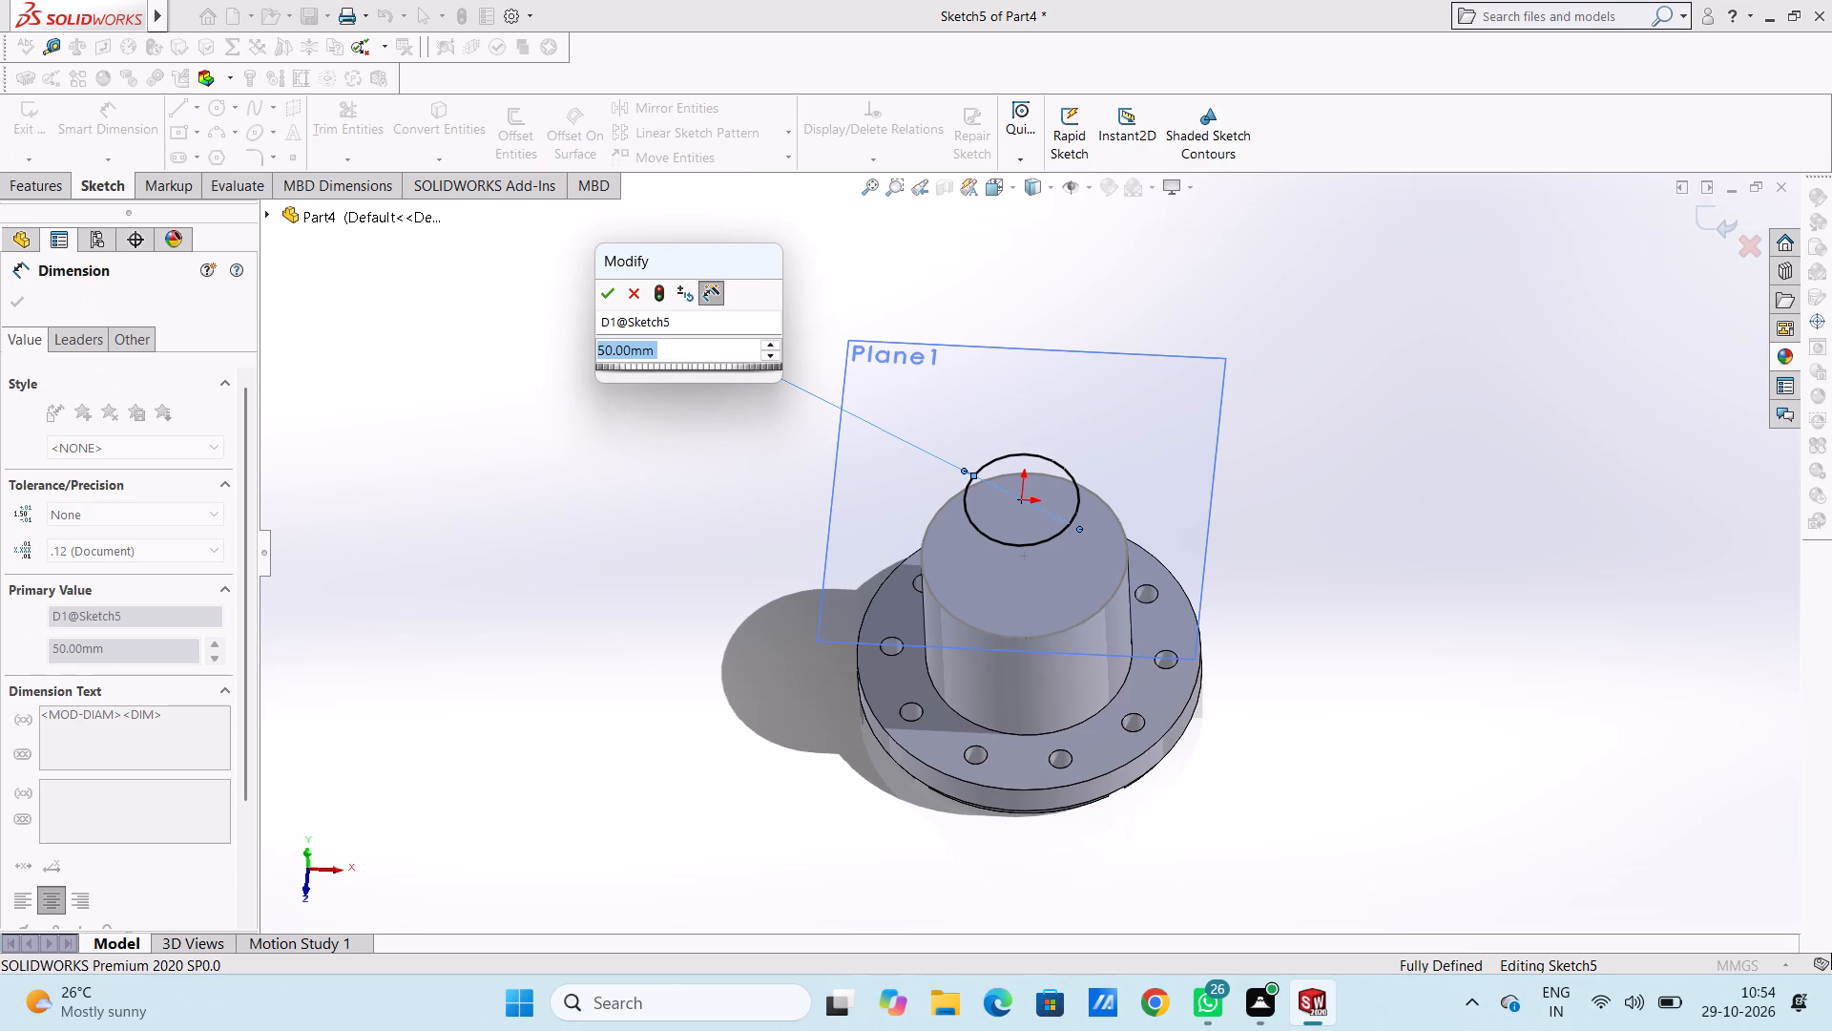
key(4)
key(0)
key(Return)
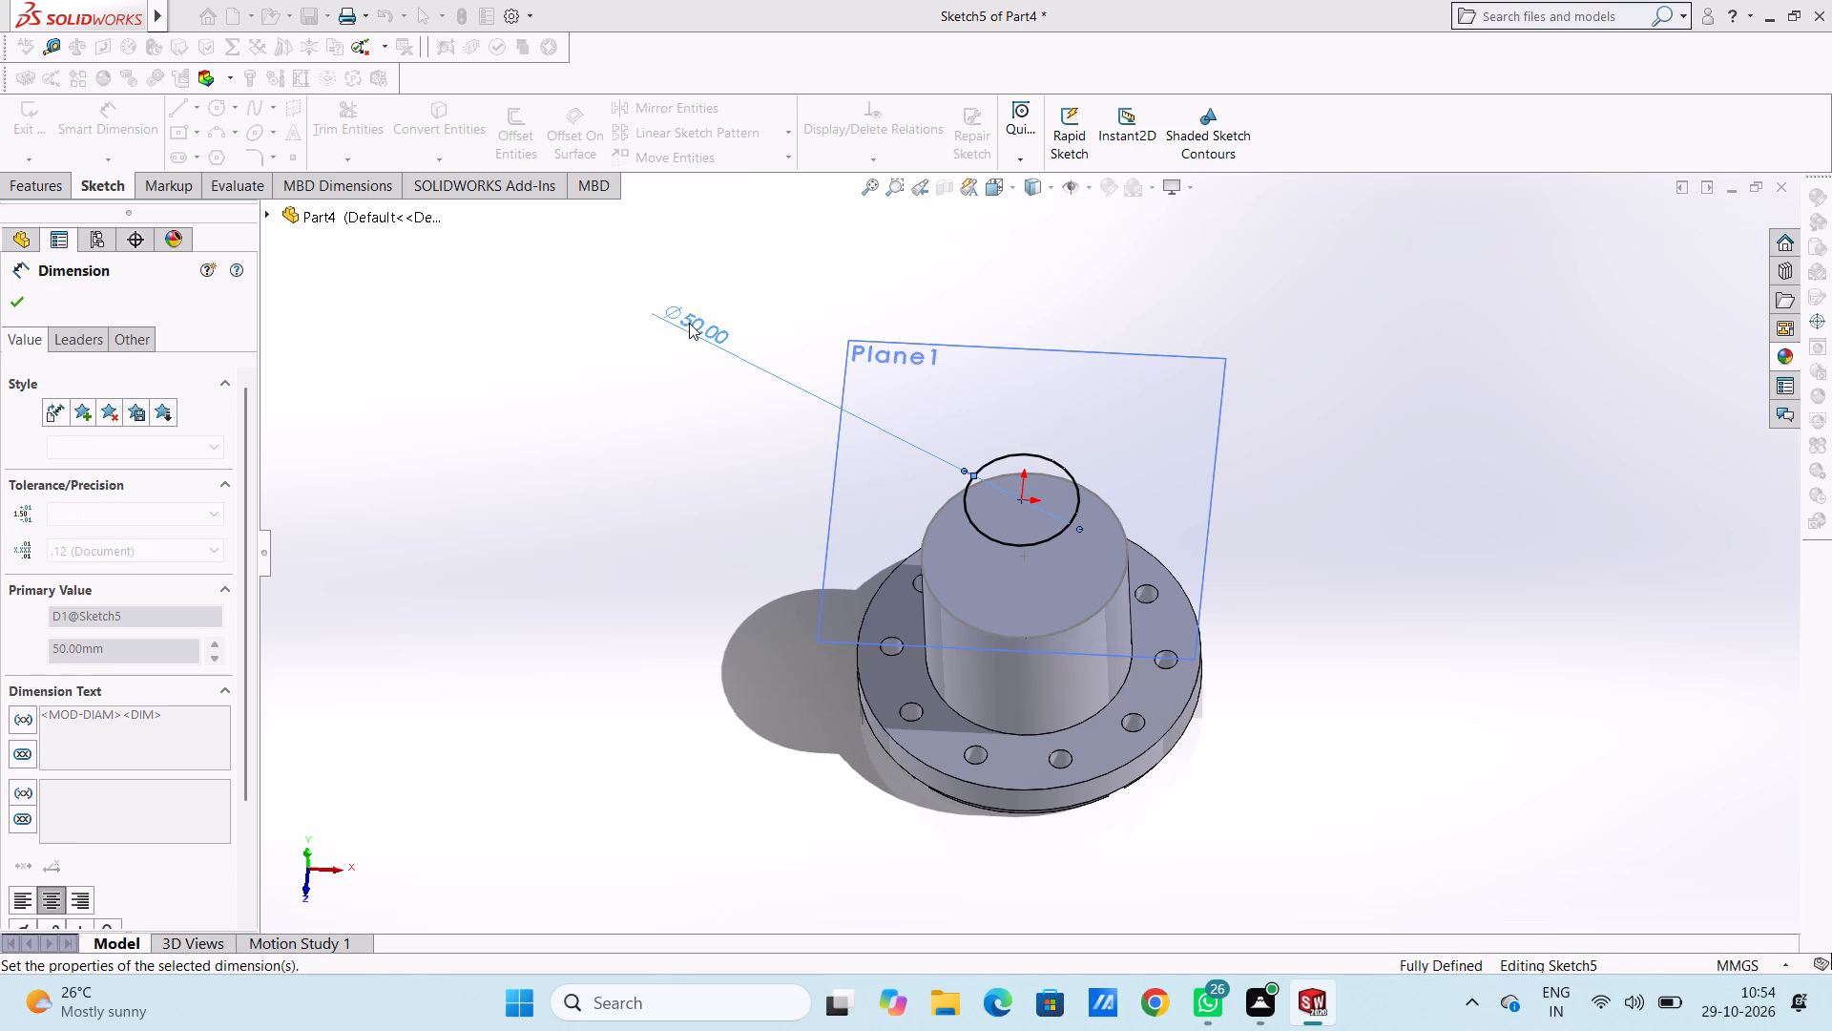
click(625, 533)
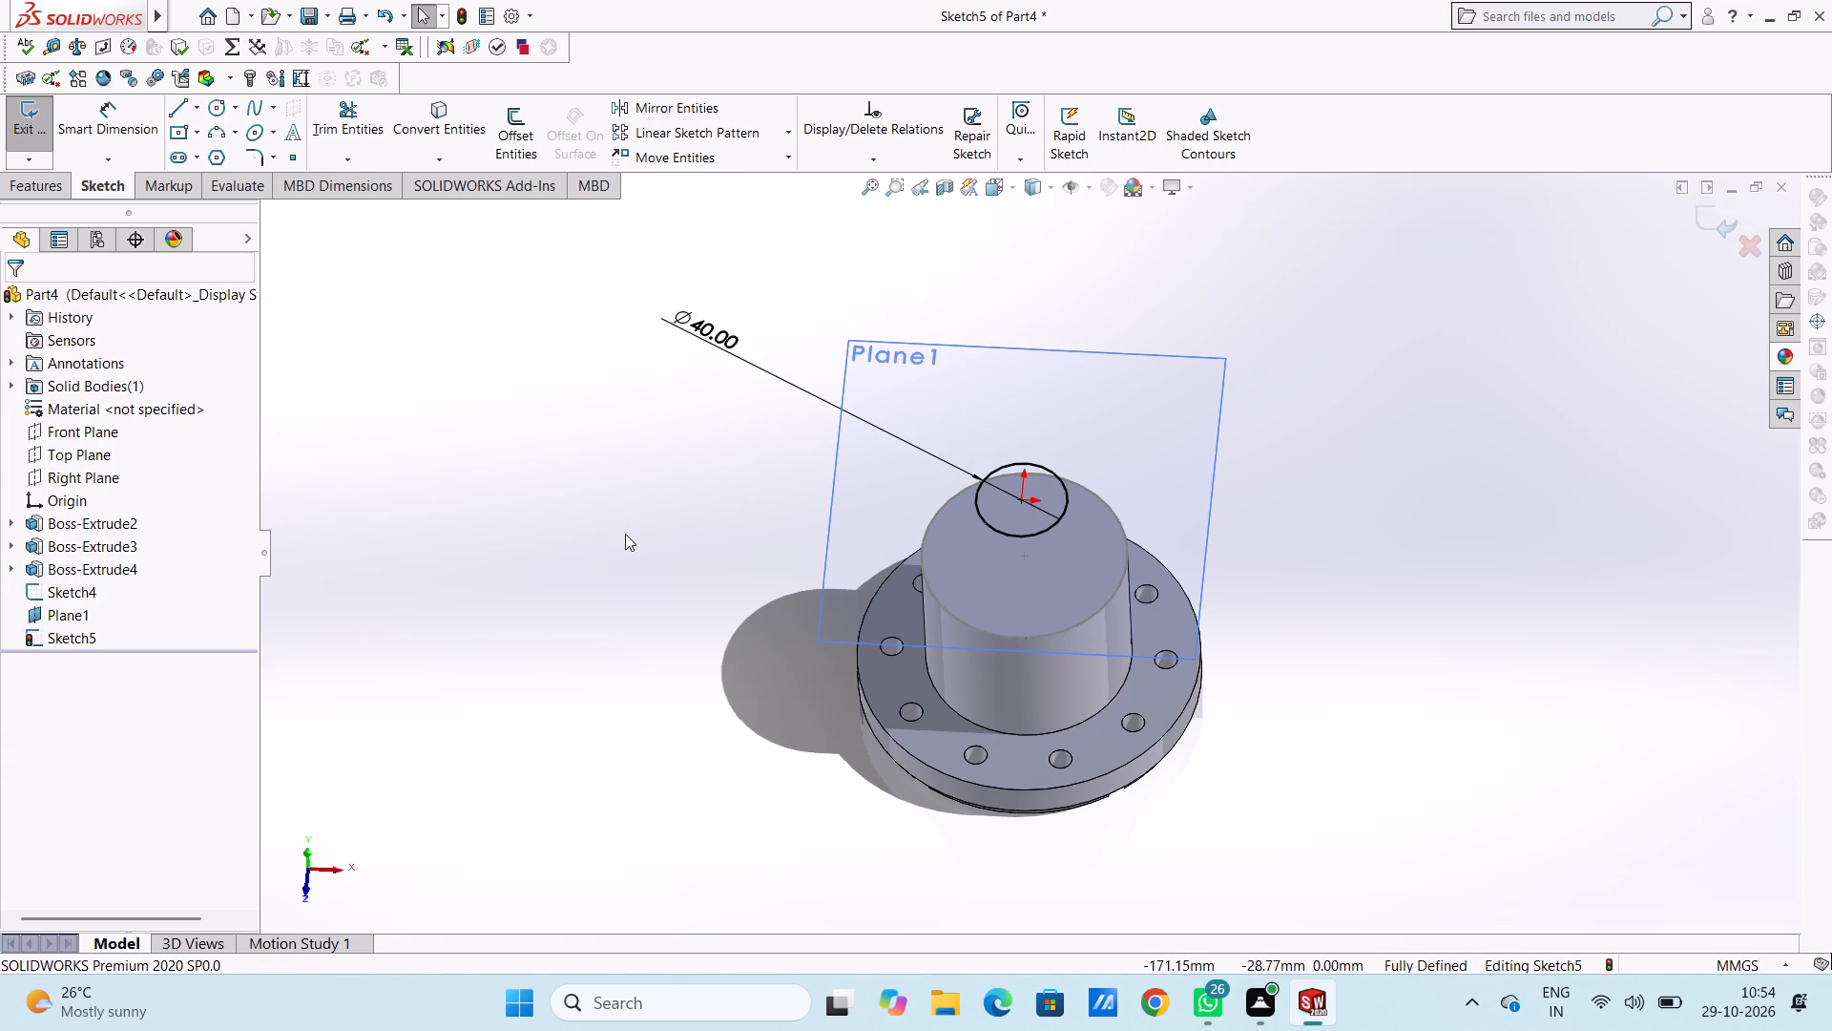
Set the diameter of the circle on the reference plane to 45 mm and finish the sketch.
middle_drag(623, 579, 644, 709)
middle_drag(614, 615, 614, 633)
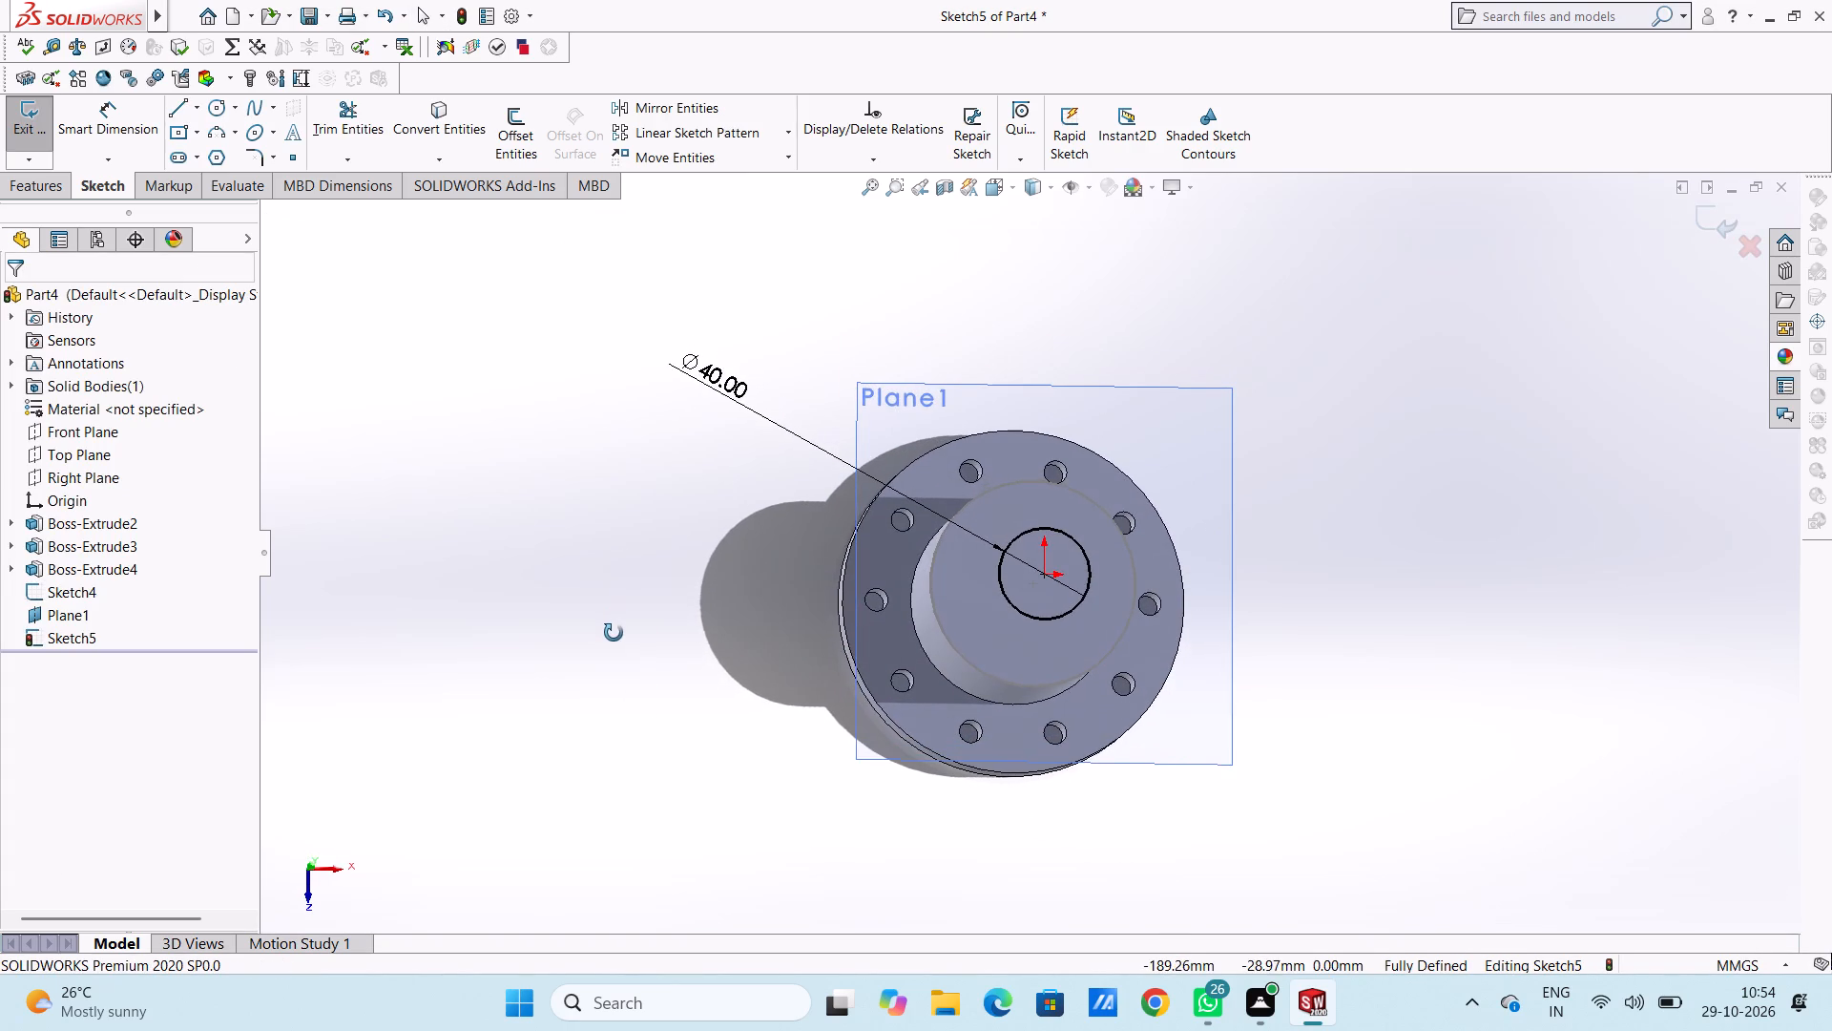
middle_drag(614, 633, 602, 467)
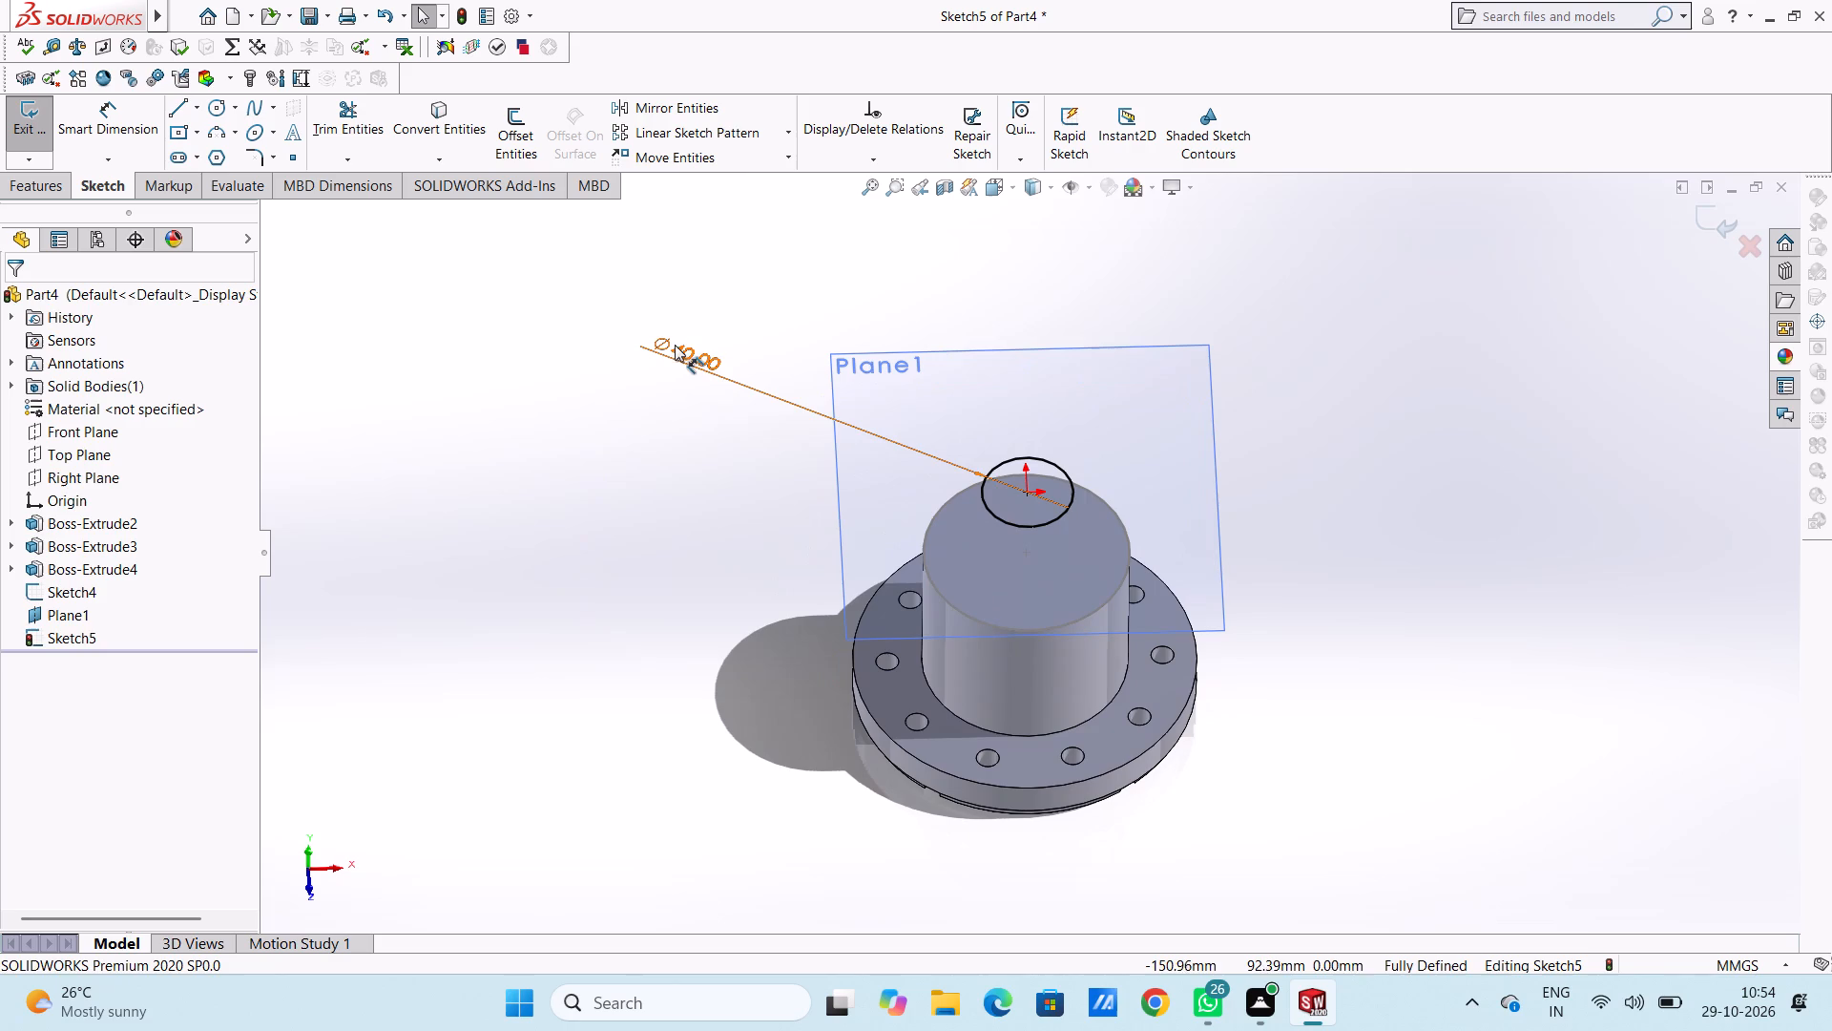
double_click(678, 350)
text(45)
key(Return)
click(702, 514)
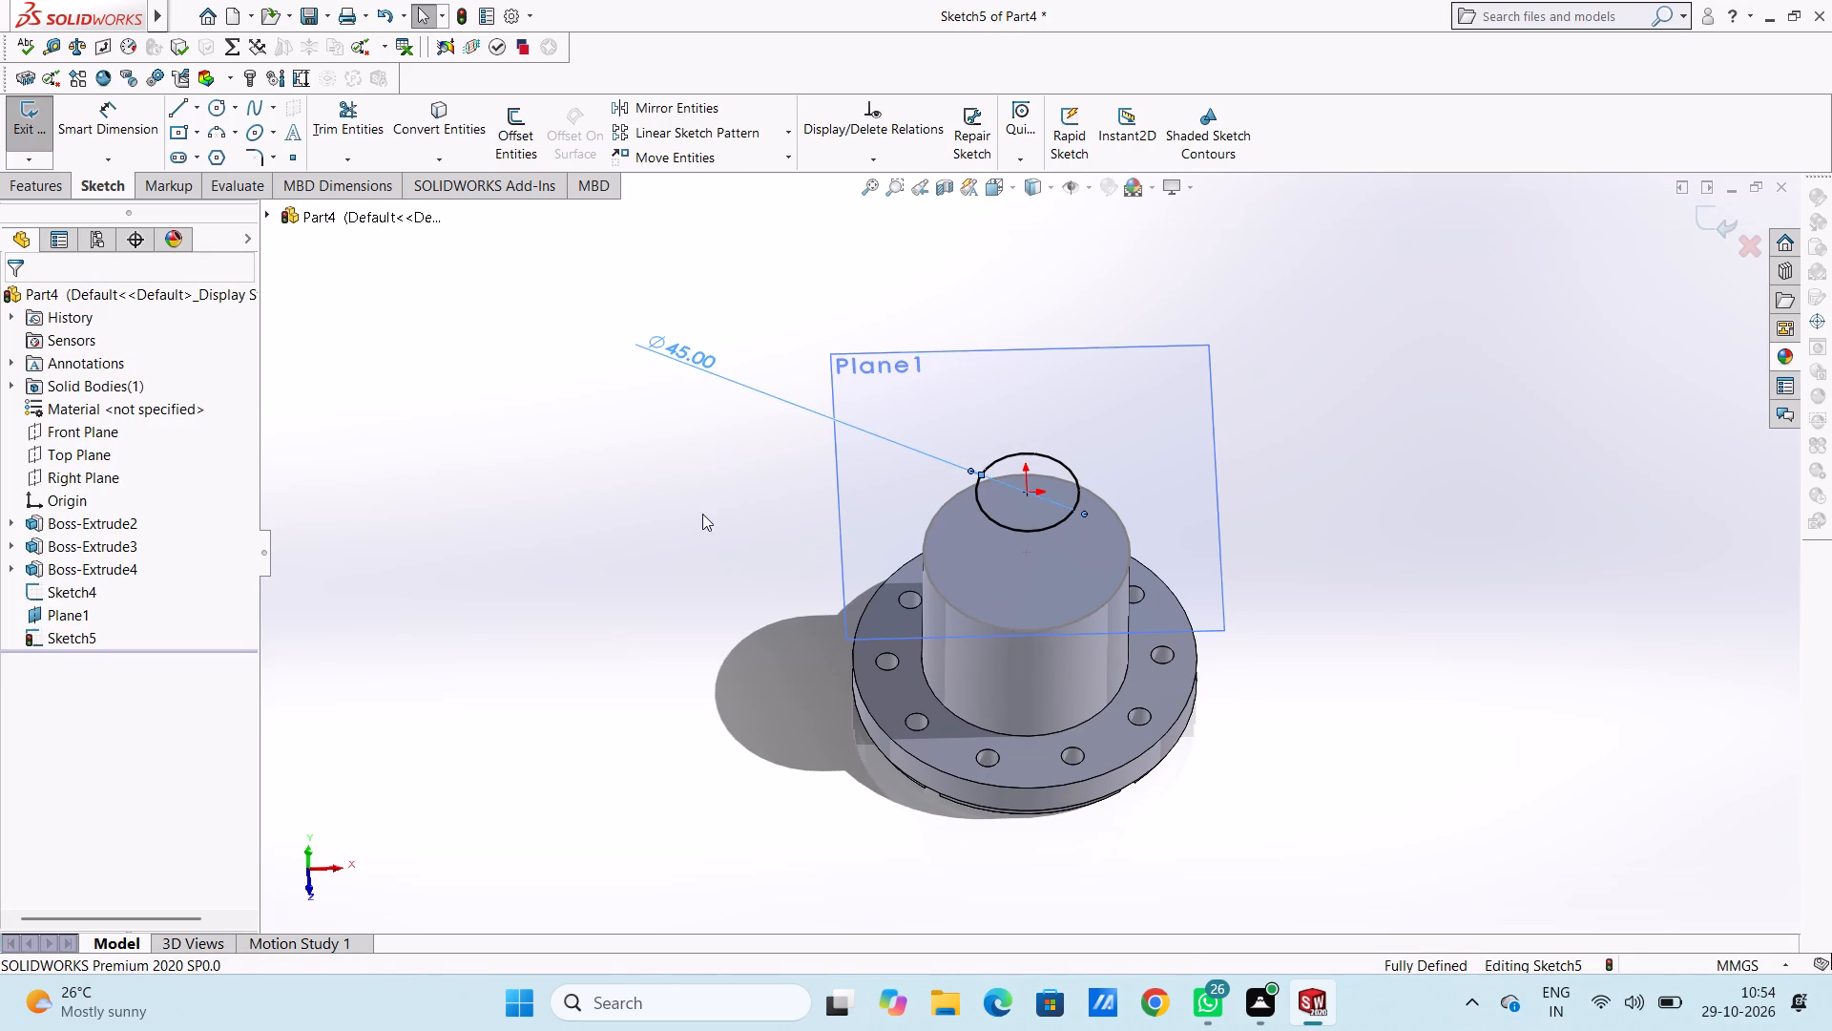
click(1708, 213)
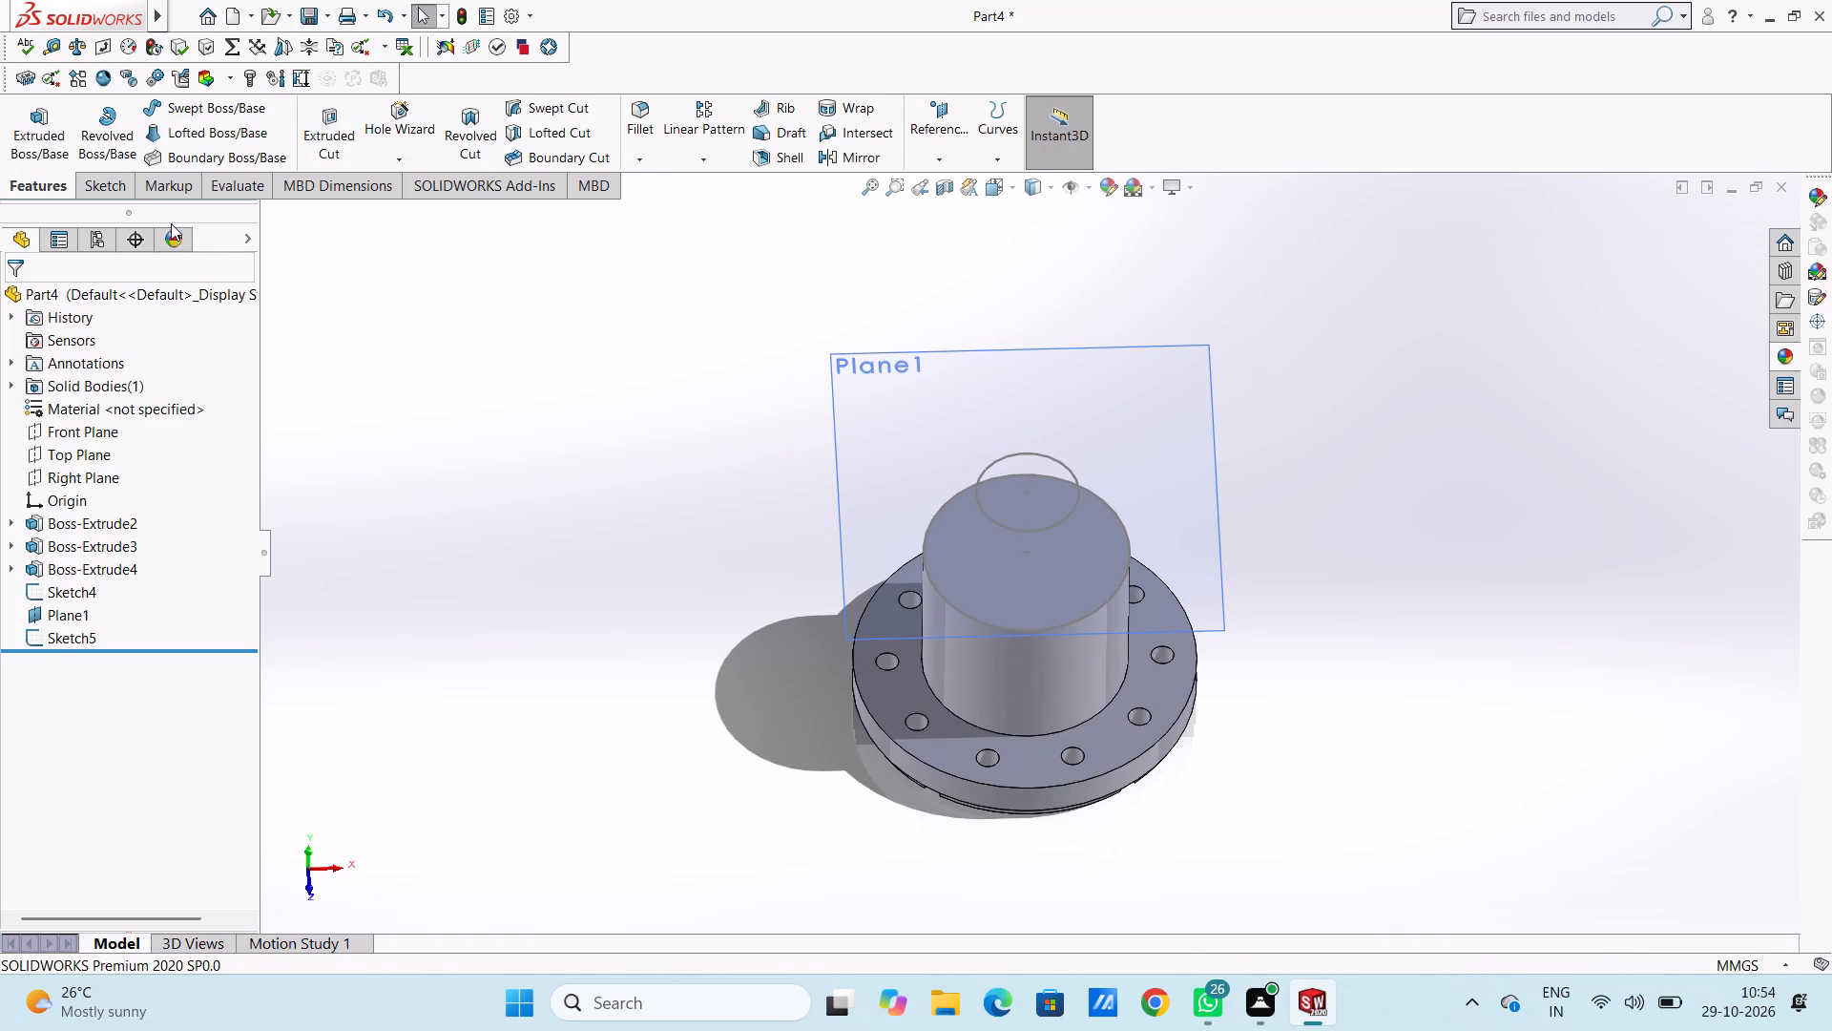
Create a loft from the cylinder's top circle to the 45 mm circle on the offset plane.
click(185, 132)
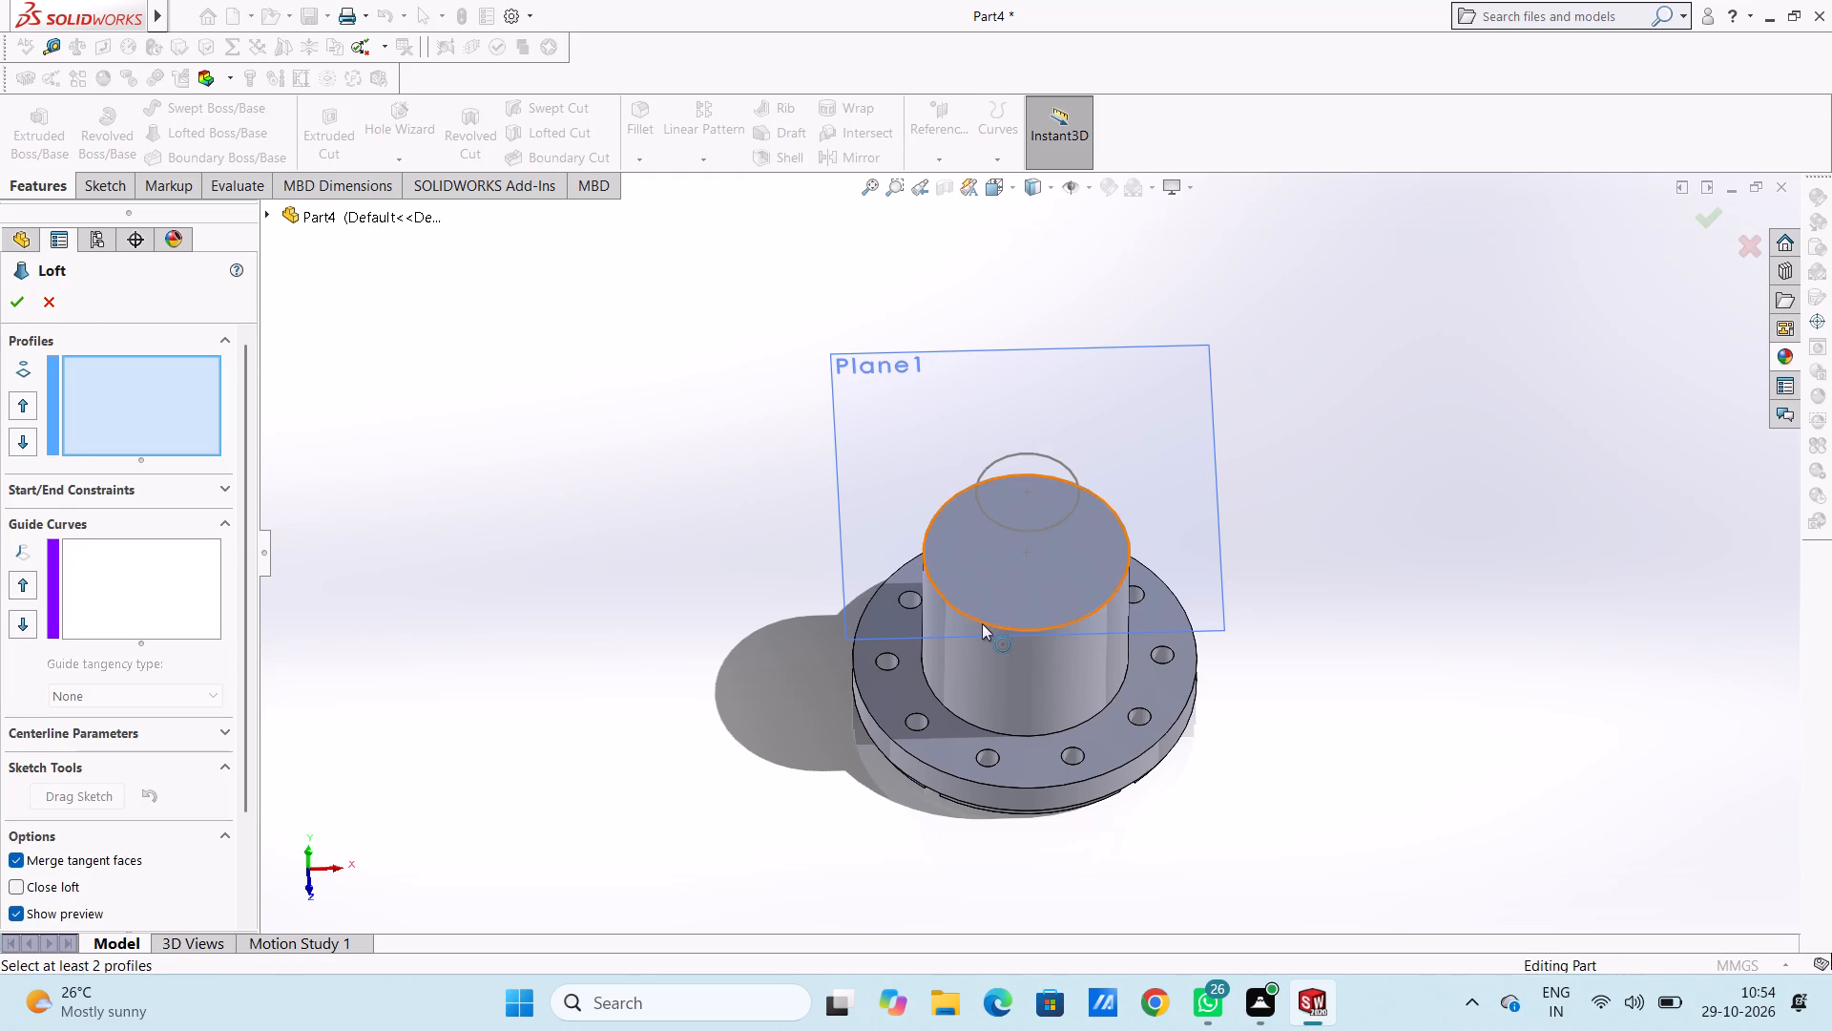
click(982, 623)
click(998, 526)
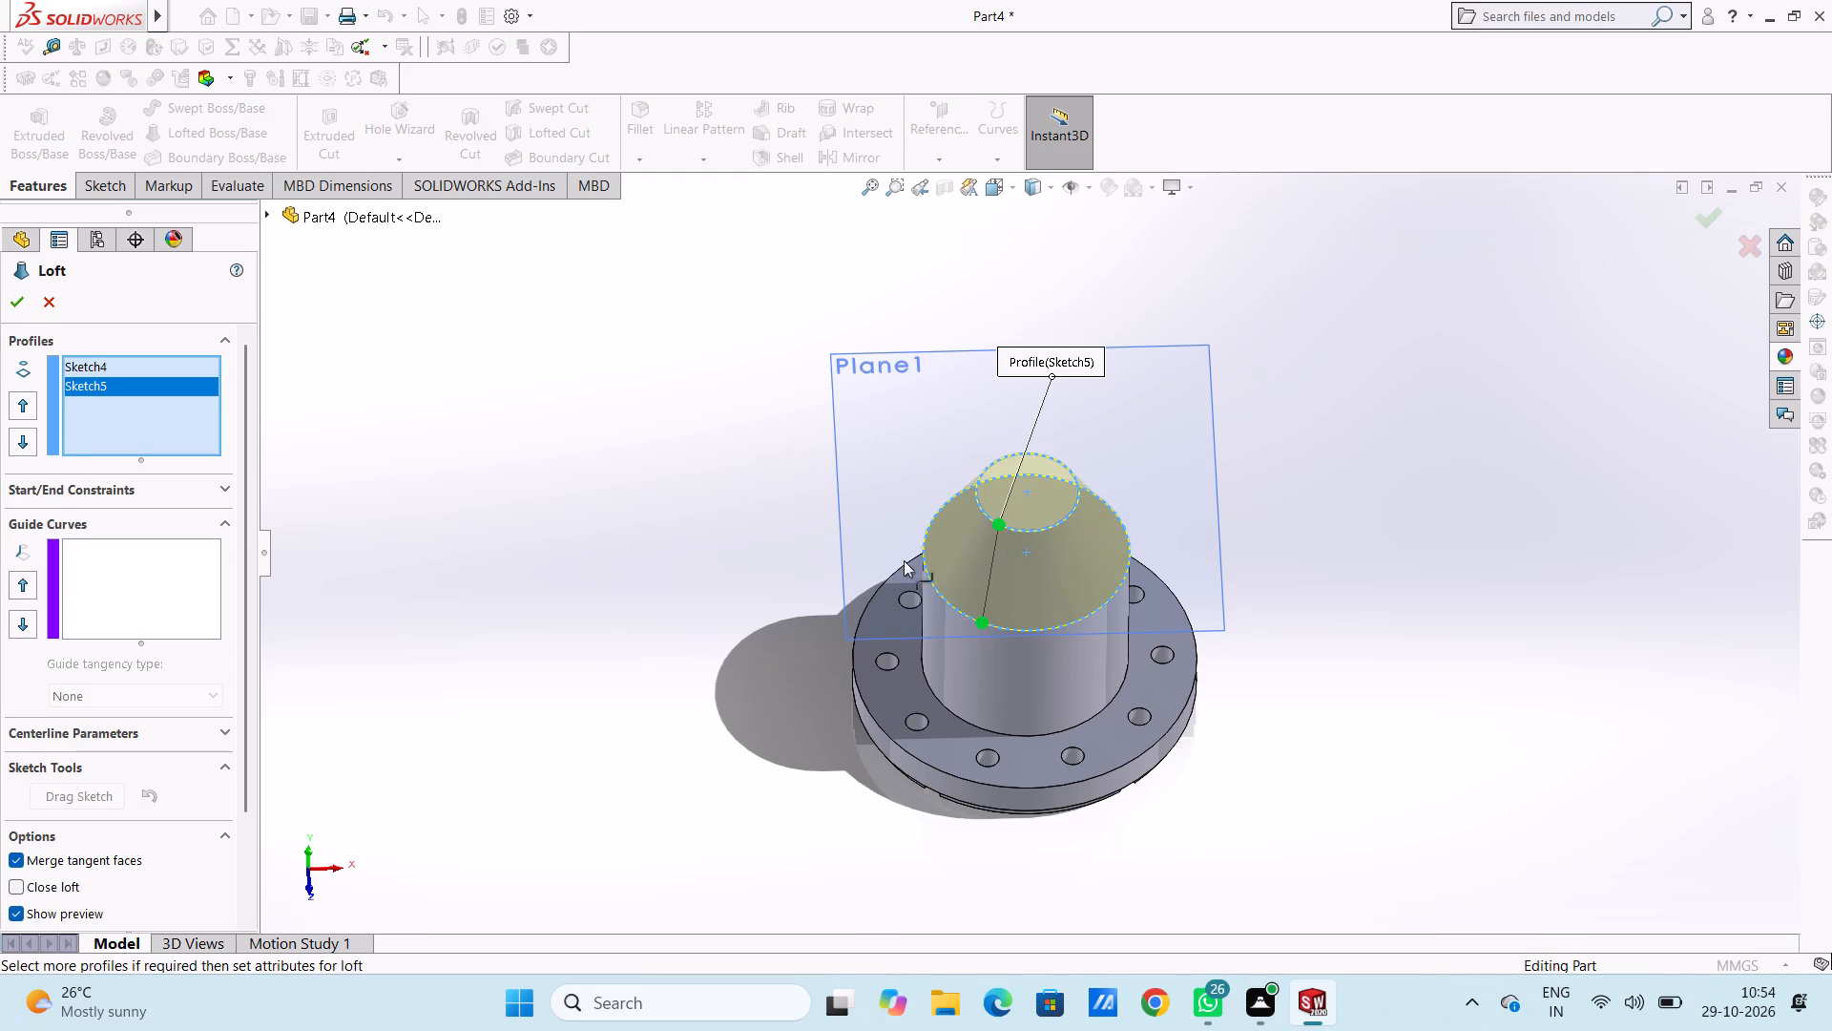
click(19, 305)
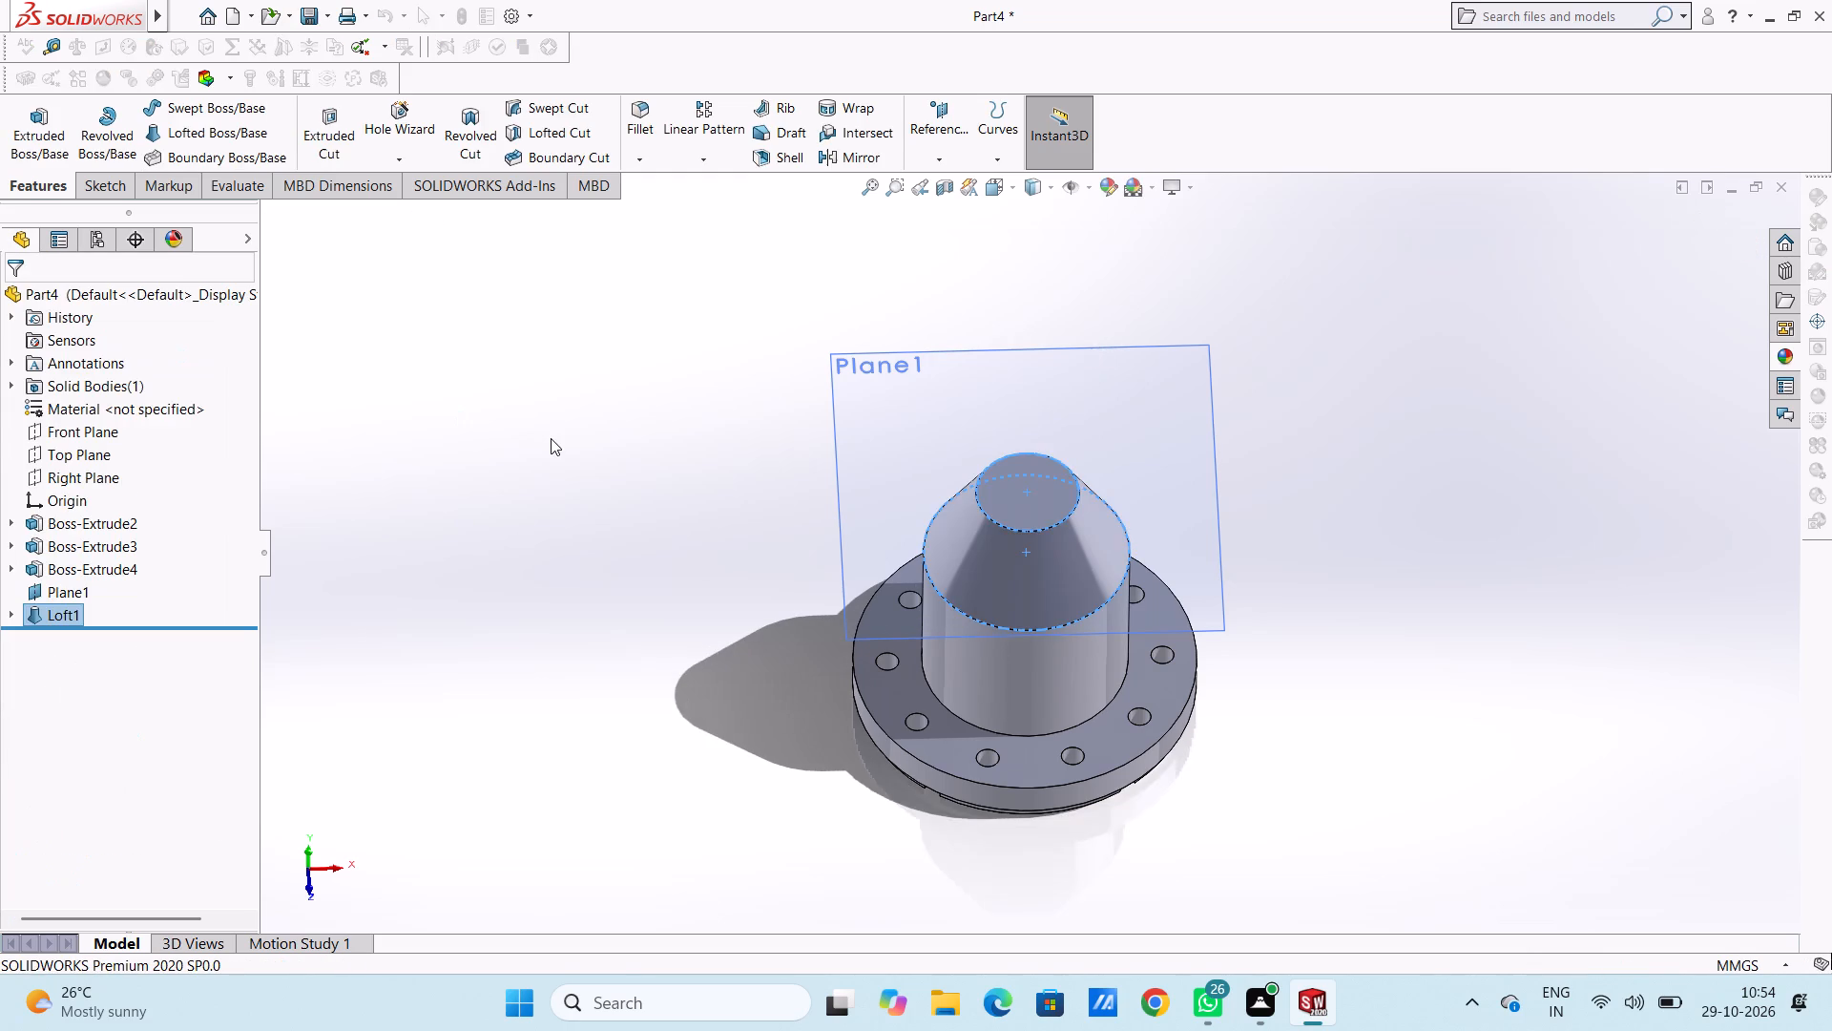
click(551, 438)
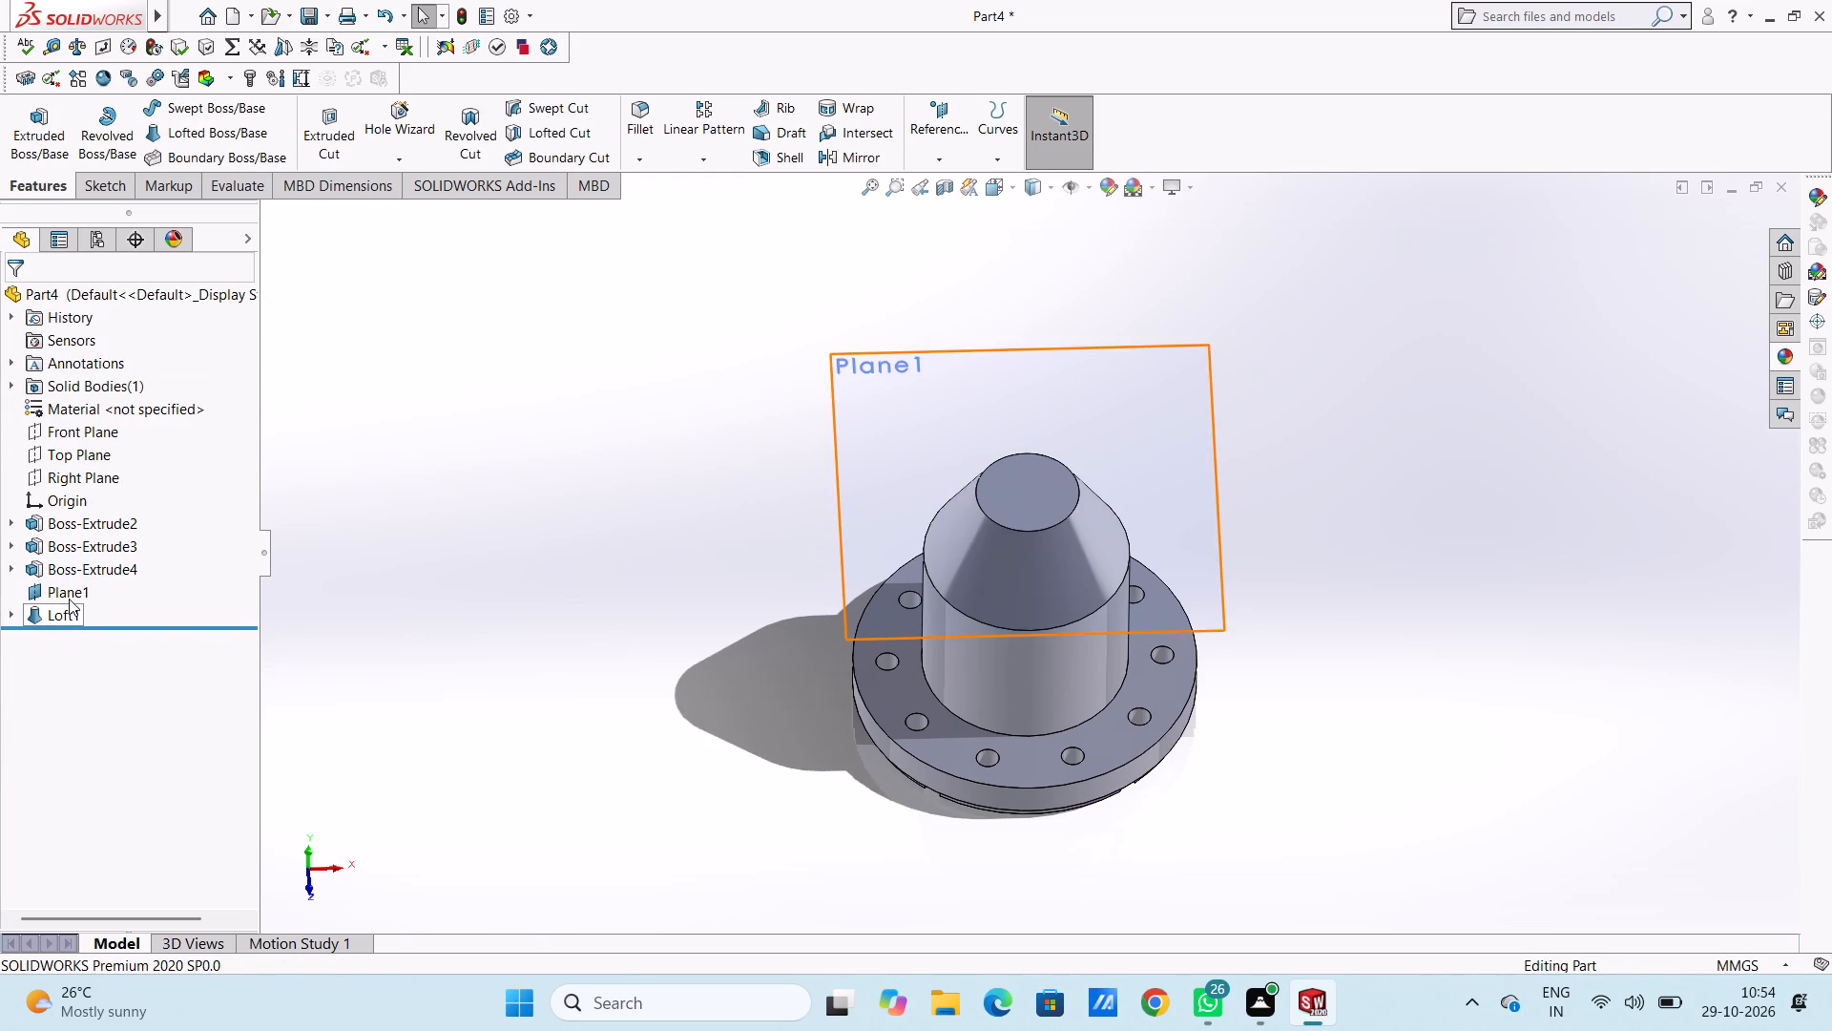
Hide the offset reference plane Plane1.
click(69, 599)
click(114, 569)
click(500, 522)
Examine the lofted taper, cylinder and flange from above, from the side and at oblique angles.
middle_drag(765, 547, 768, 470)
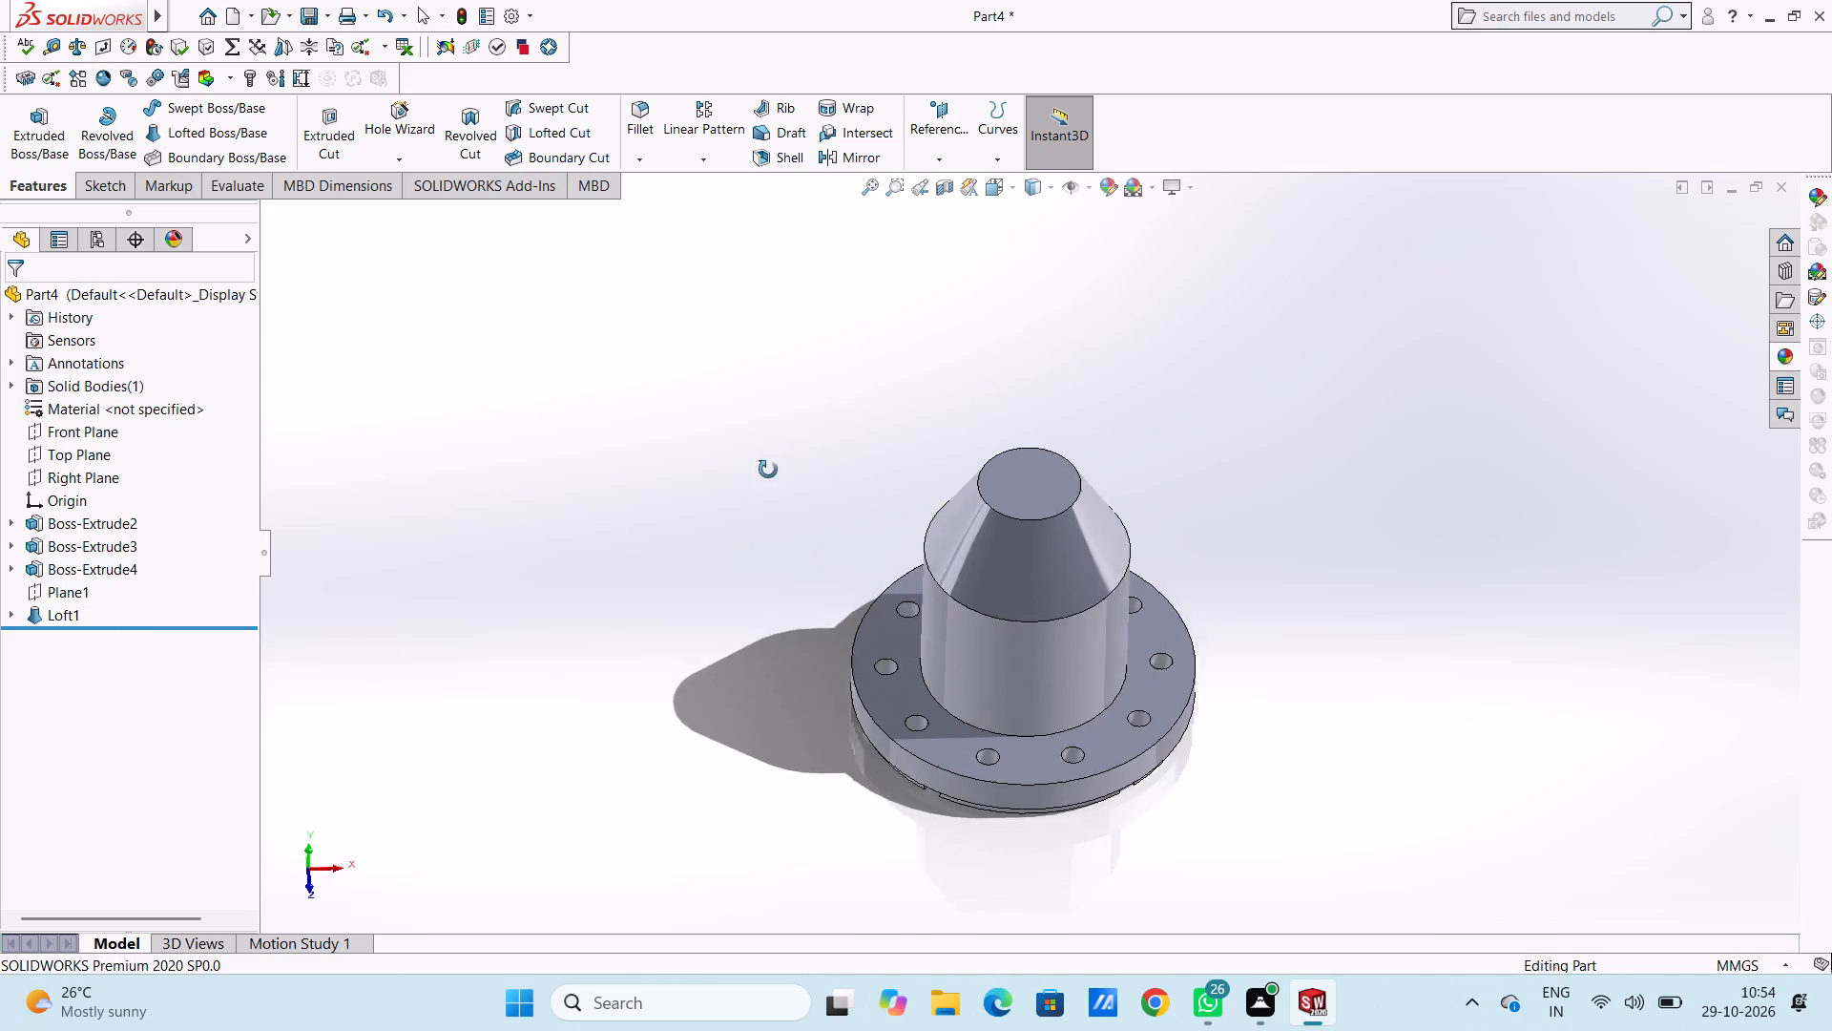
middle_drag(768, 470, 772, 399)
middle_drag(783, 537, 760, 713)
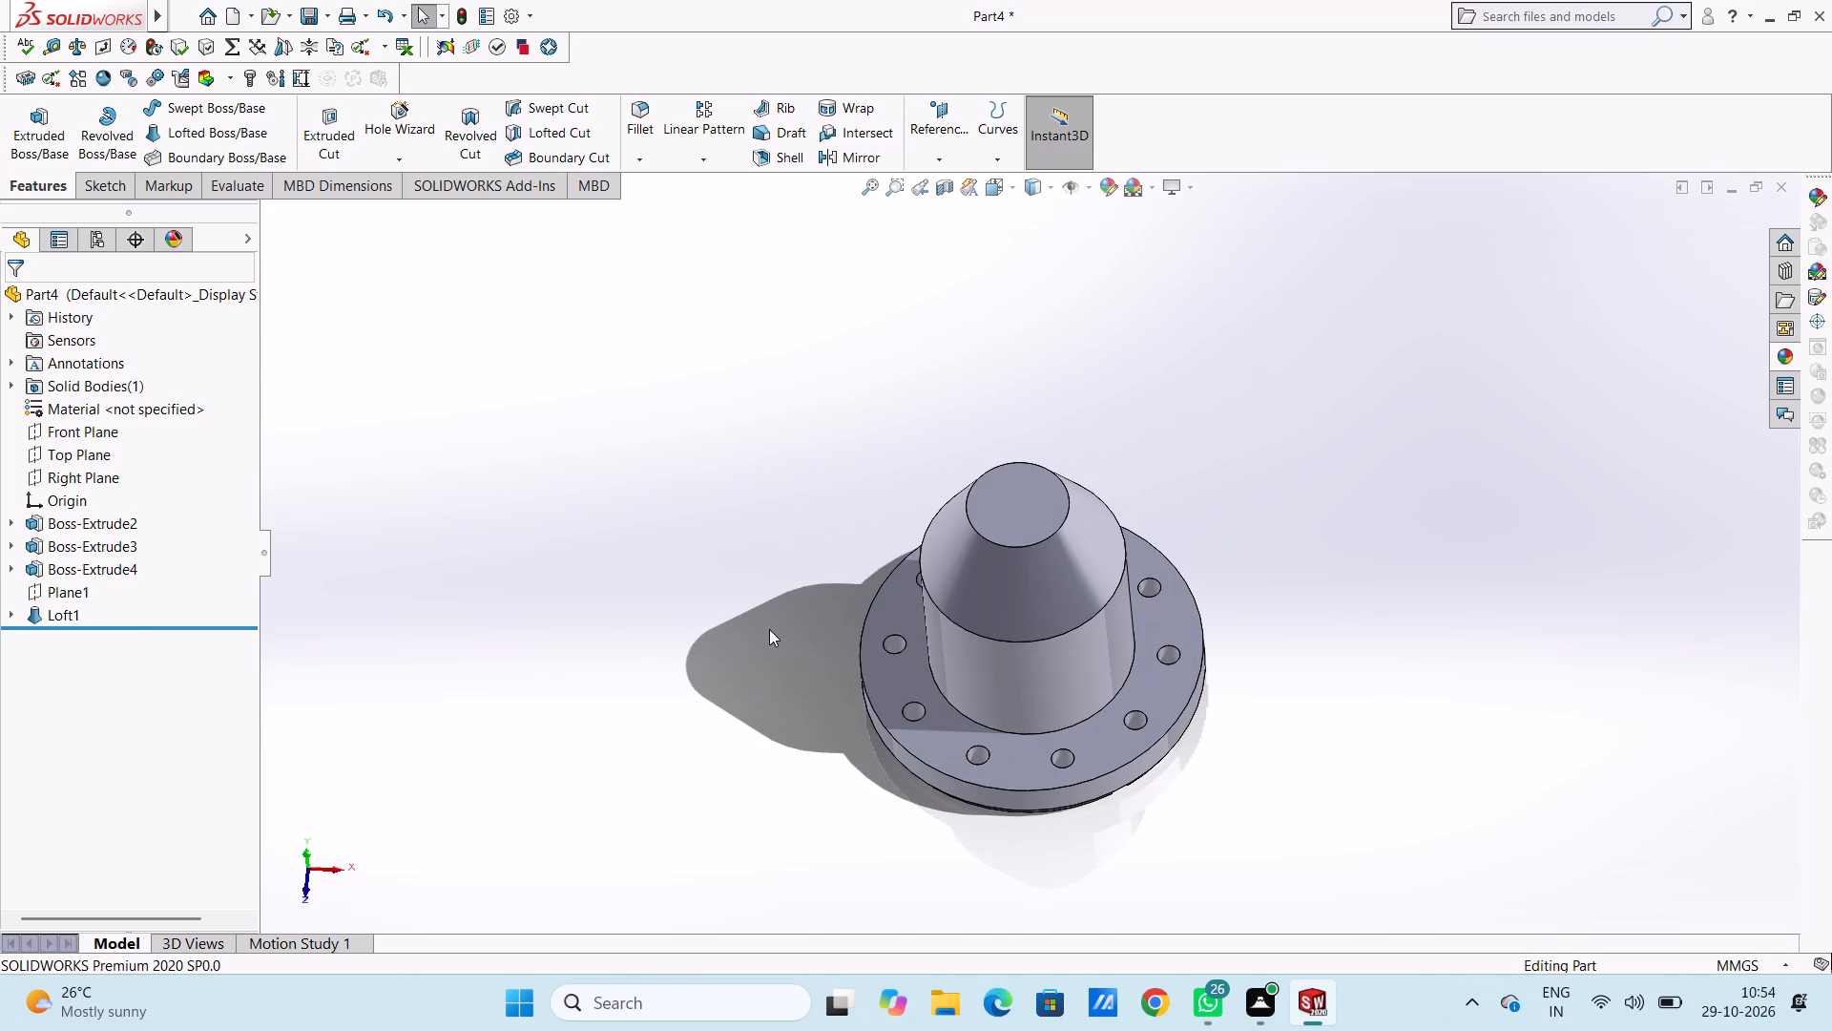
middle_drag(762, 581, 786, 408)
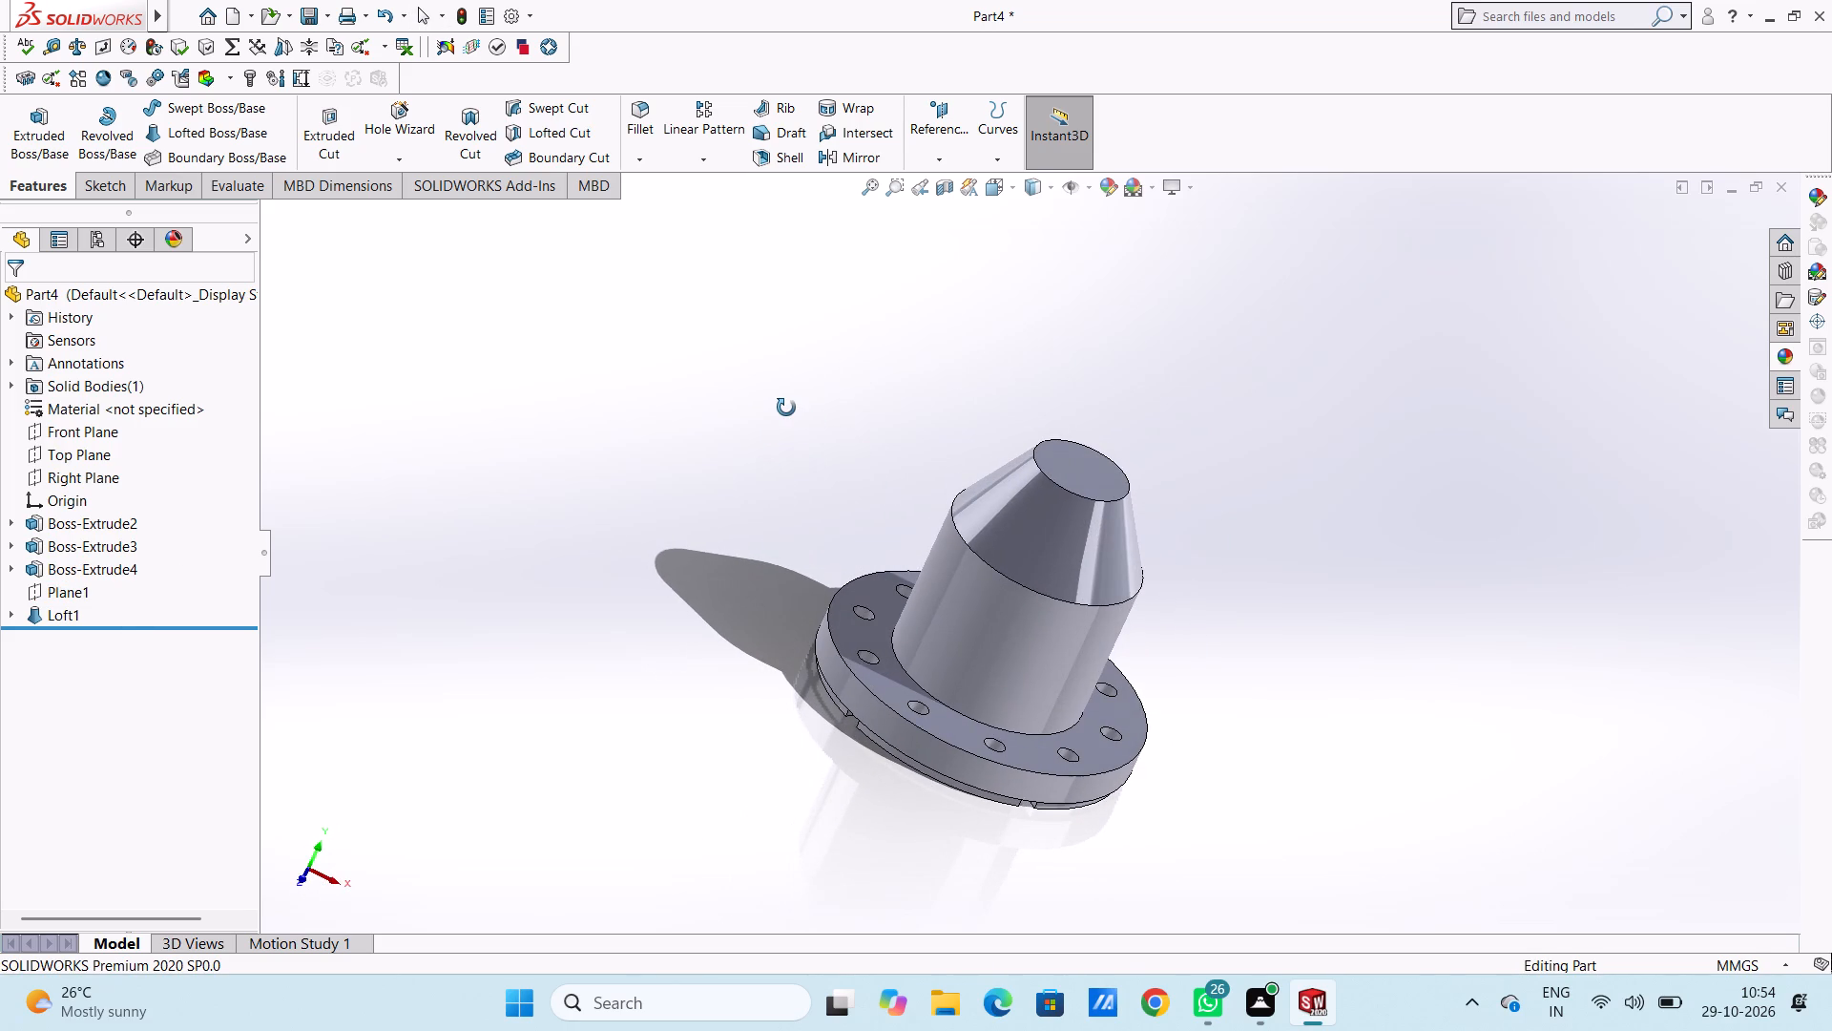
middle_drag(786, 408, 750, 403)
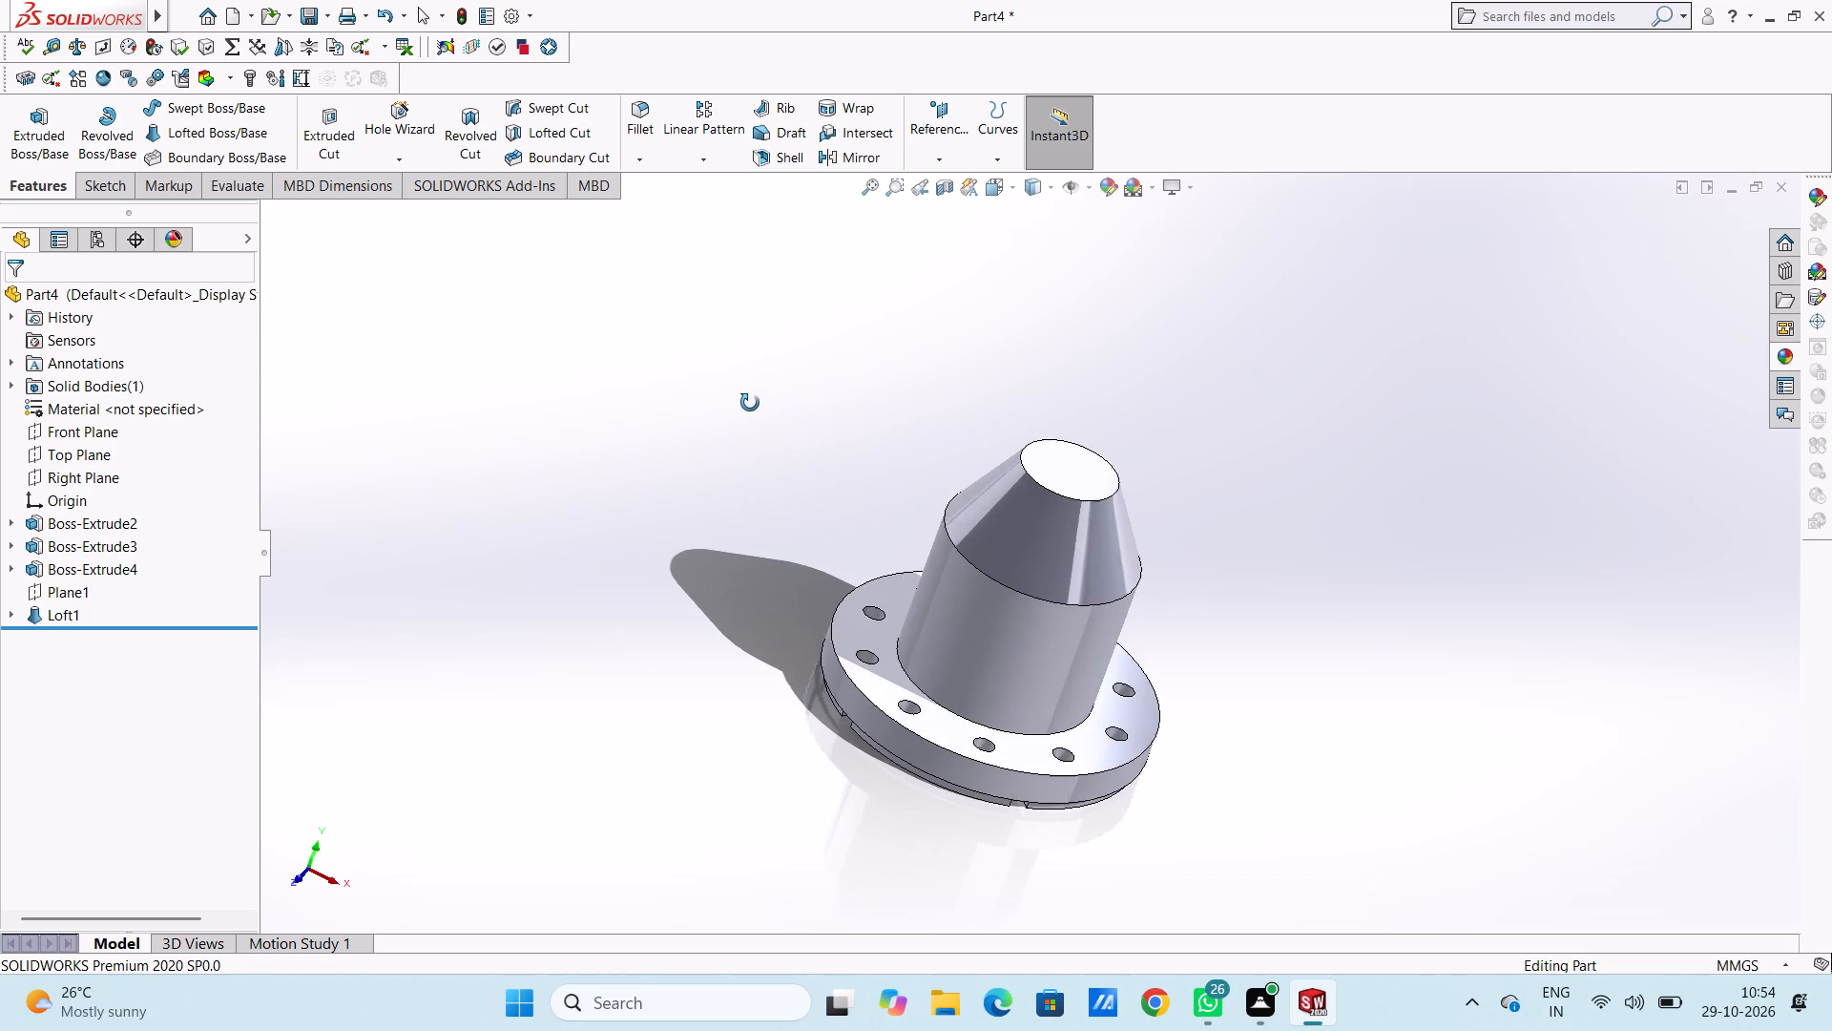
middle_drag(750, 403, 685, 387)
middle_drag(734, 557, 740, 499)
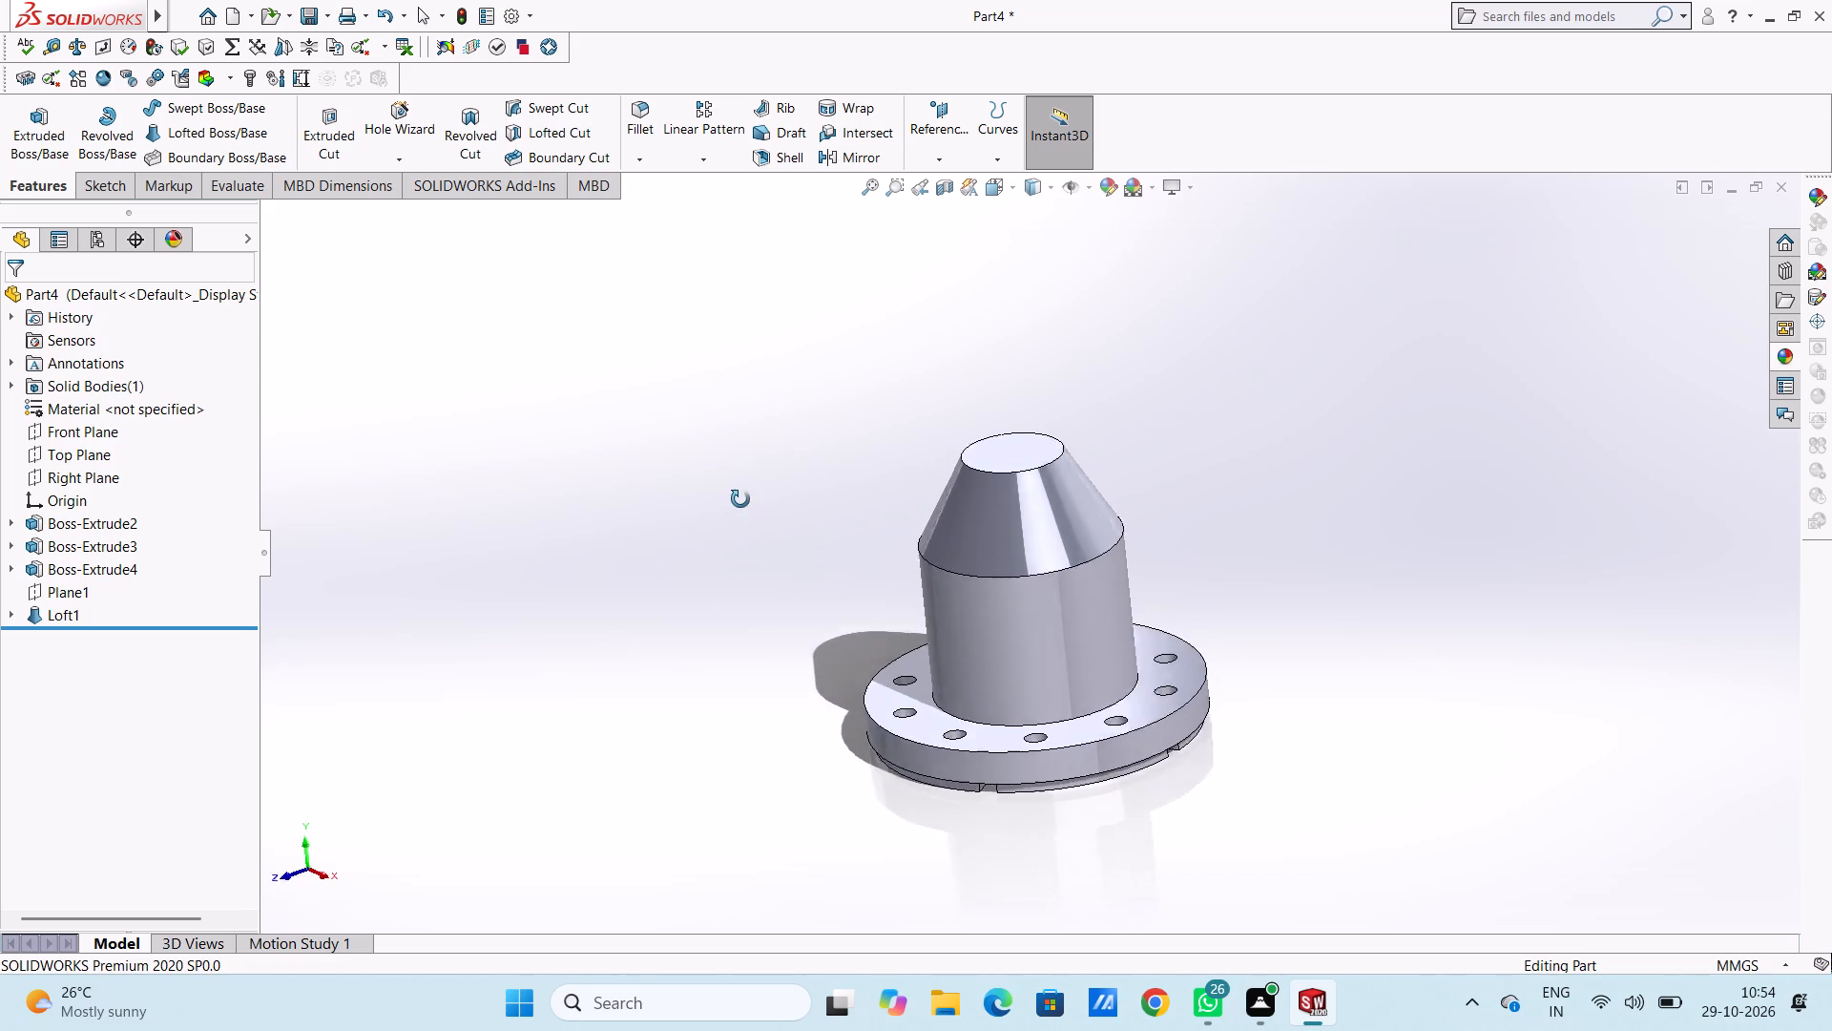
middle_drag(740, 499, 794, 443)
middle_drag(774, 561, 768, 468)
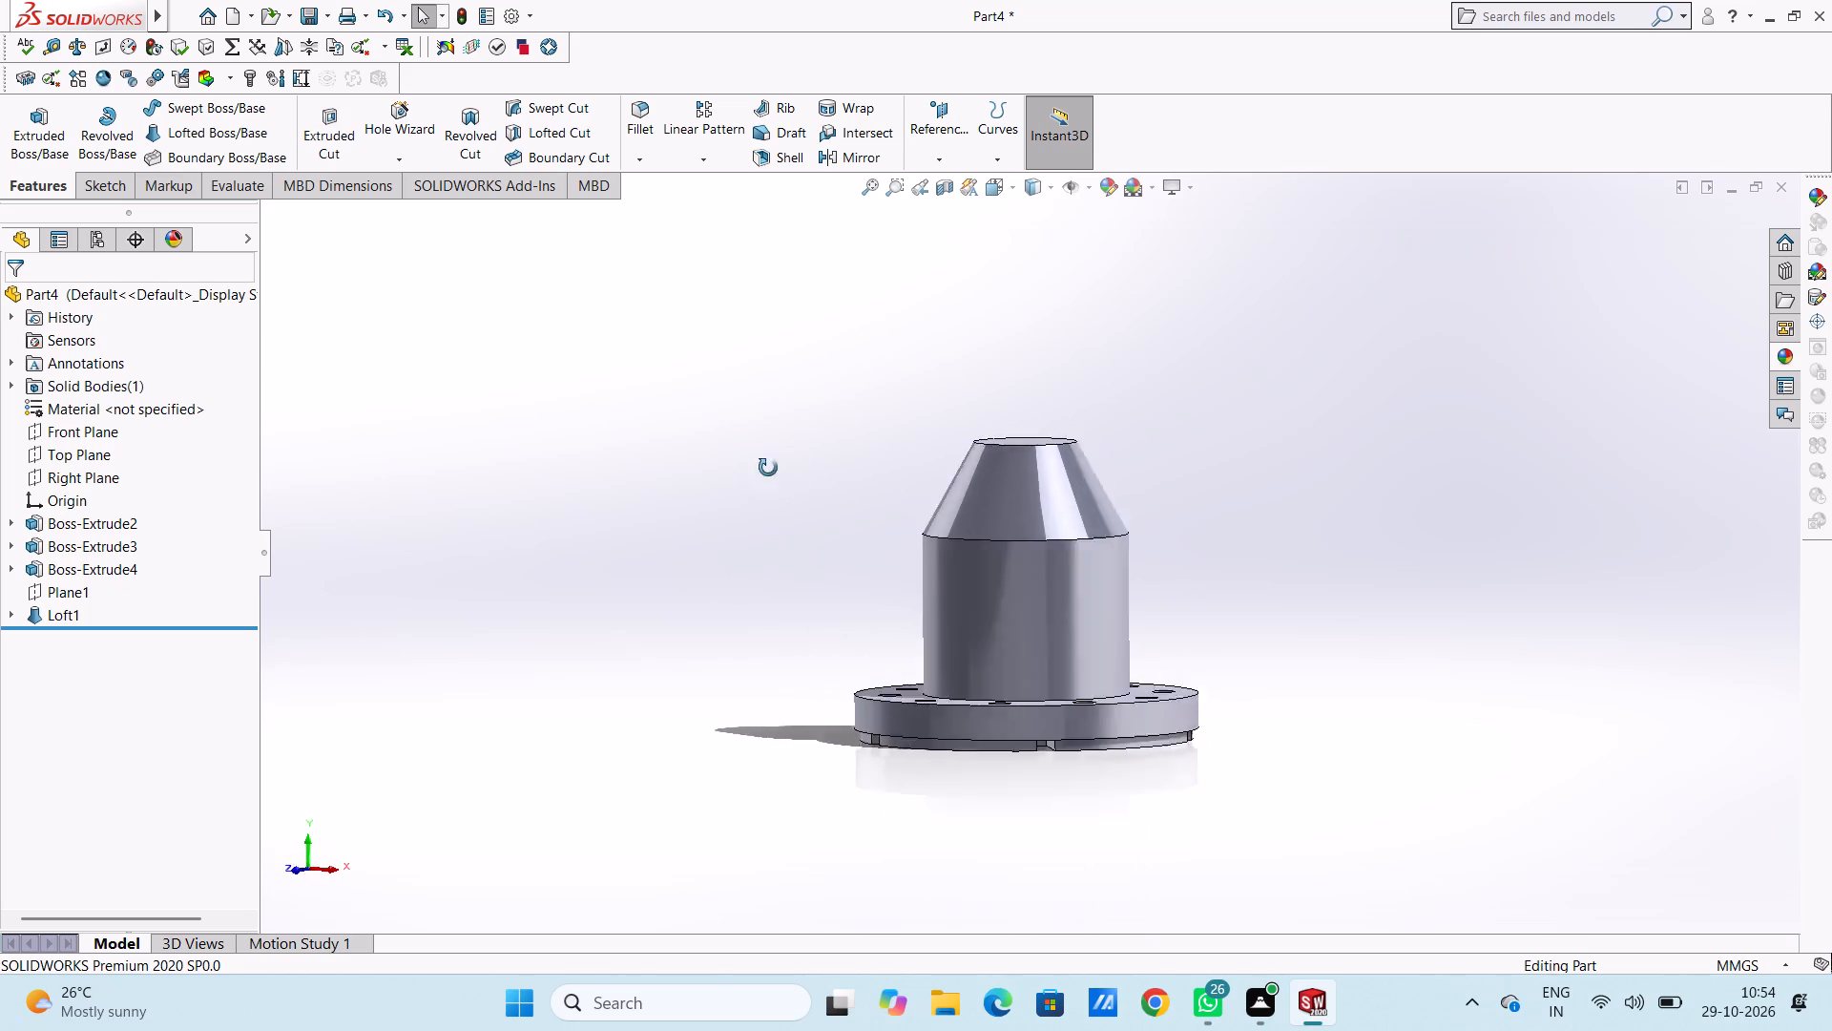
middle_drag(768, 468, 781, 392)
middle_drag(794, 551, 745, 670)
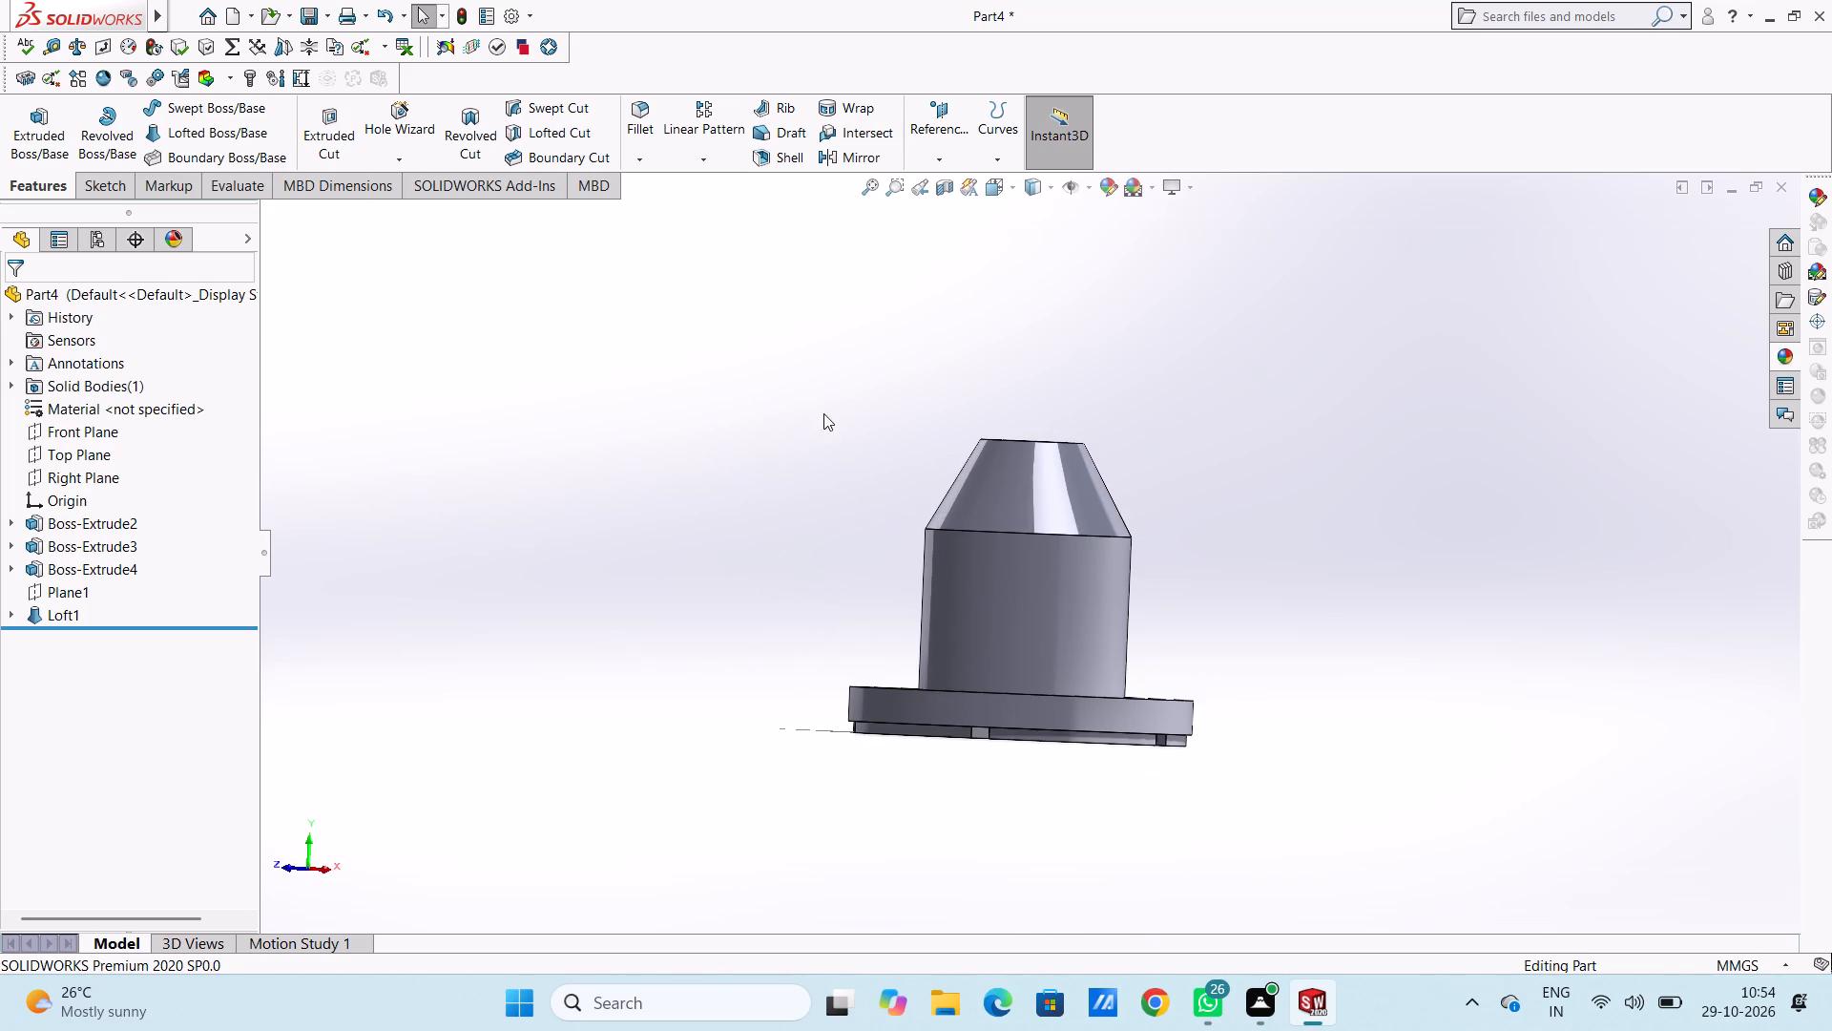
middle_drag(828, 446, 921, 515)
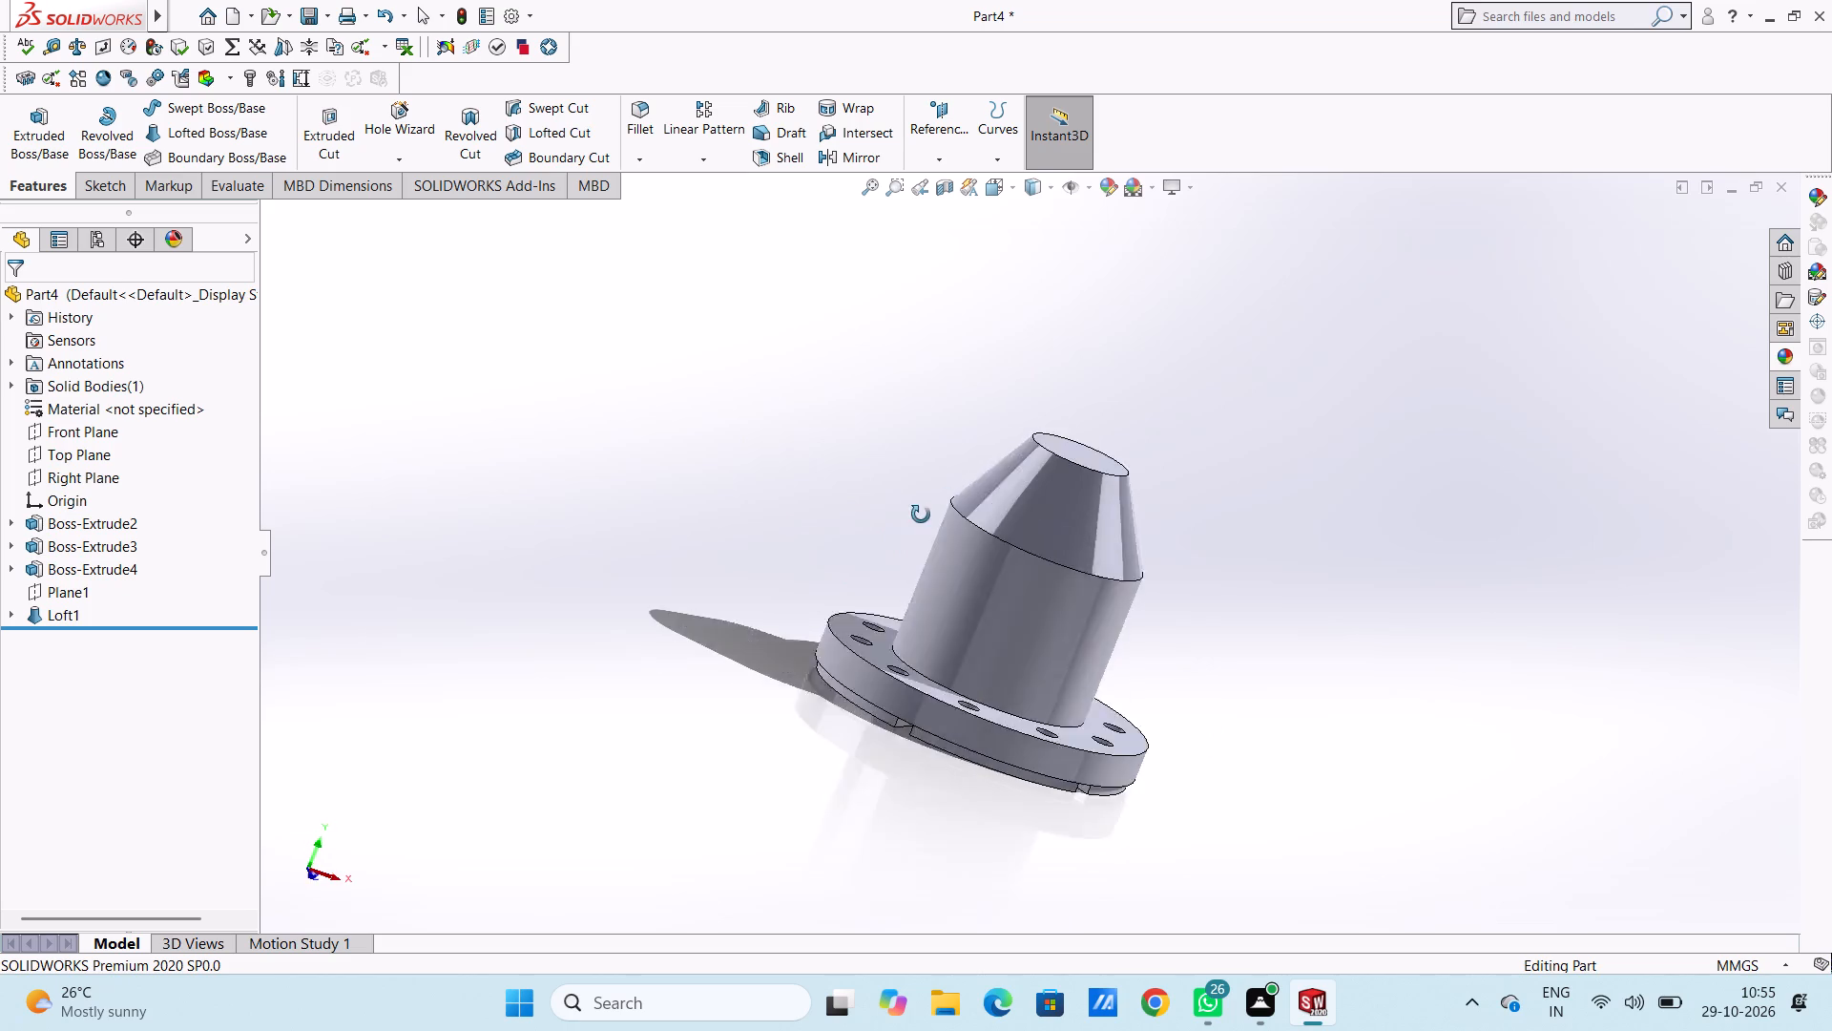
middle_drag(921, 515, 902, 519)
middle_drag(895, 521, 883, 523)
middle_click(882, 523)
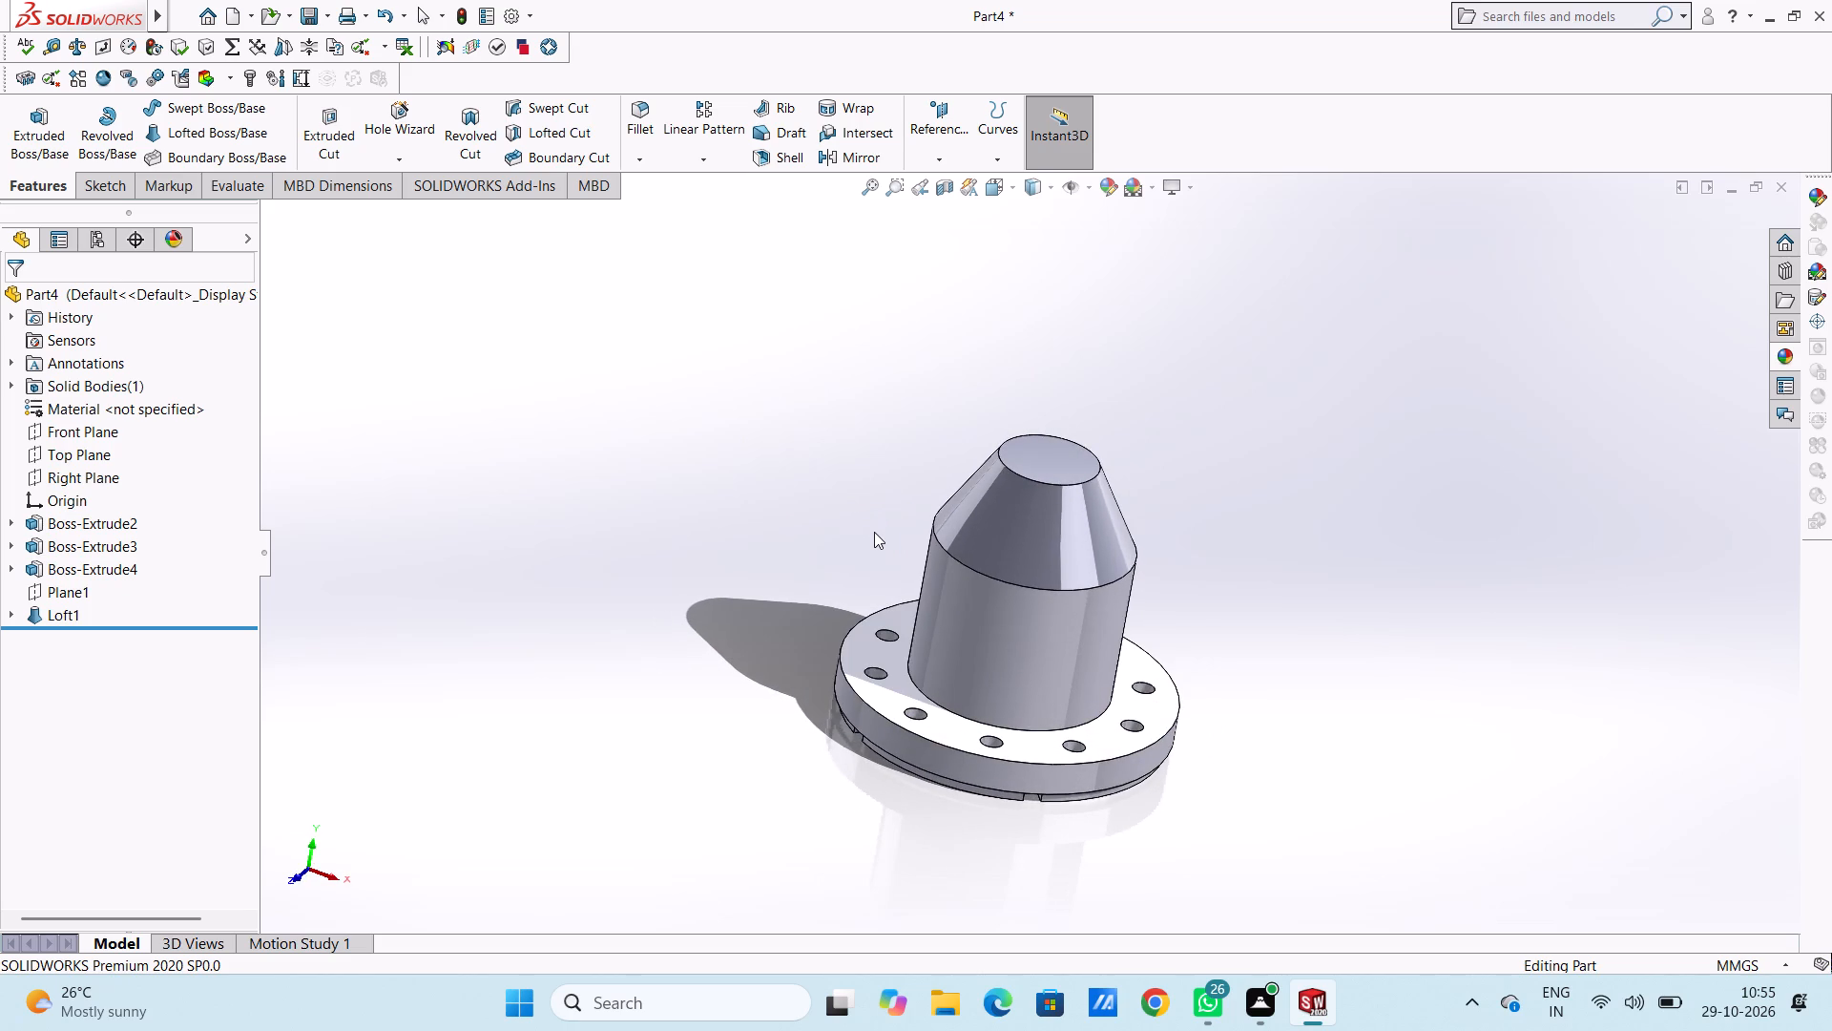
middle_drag(874, 498, 891, 421)
middle_drag(871, 406, 874, 389)
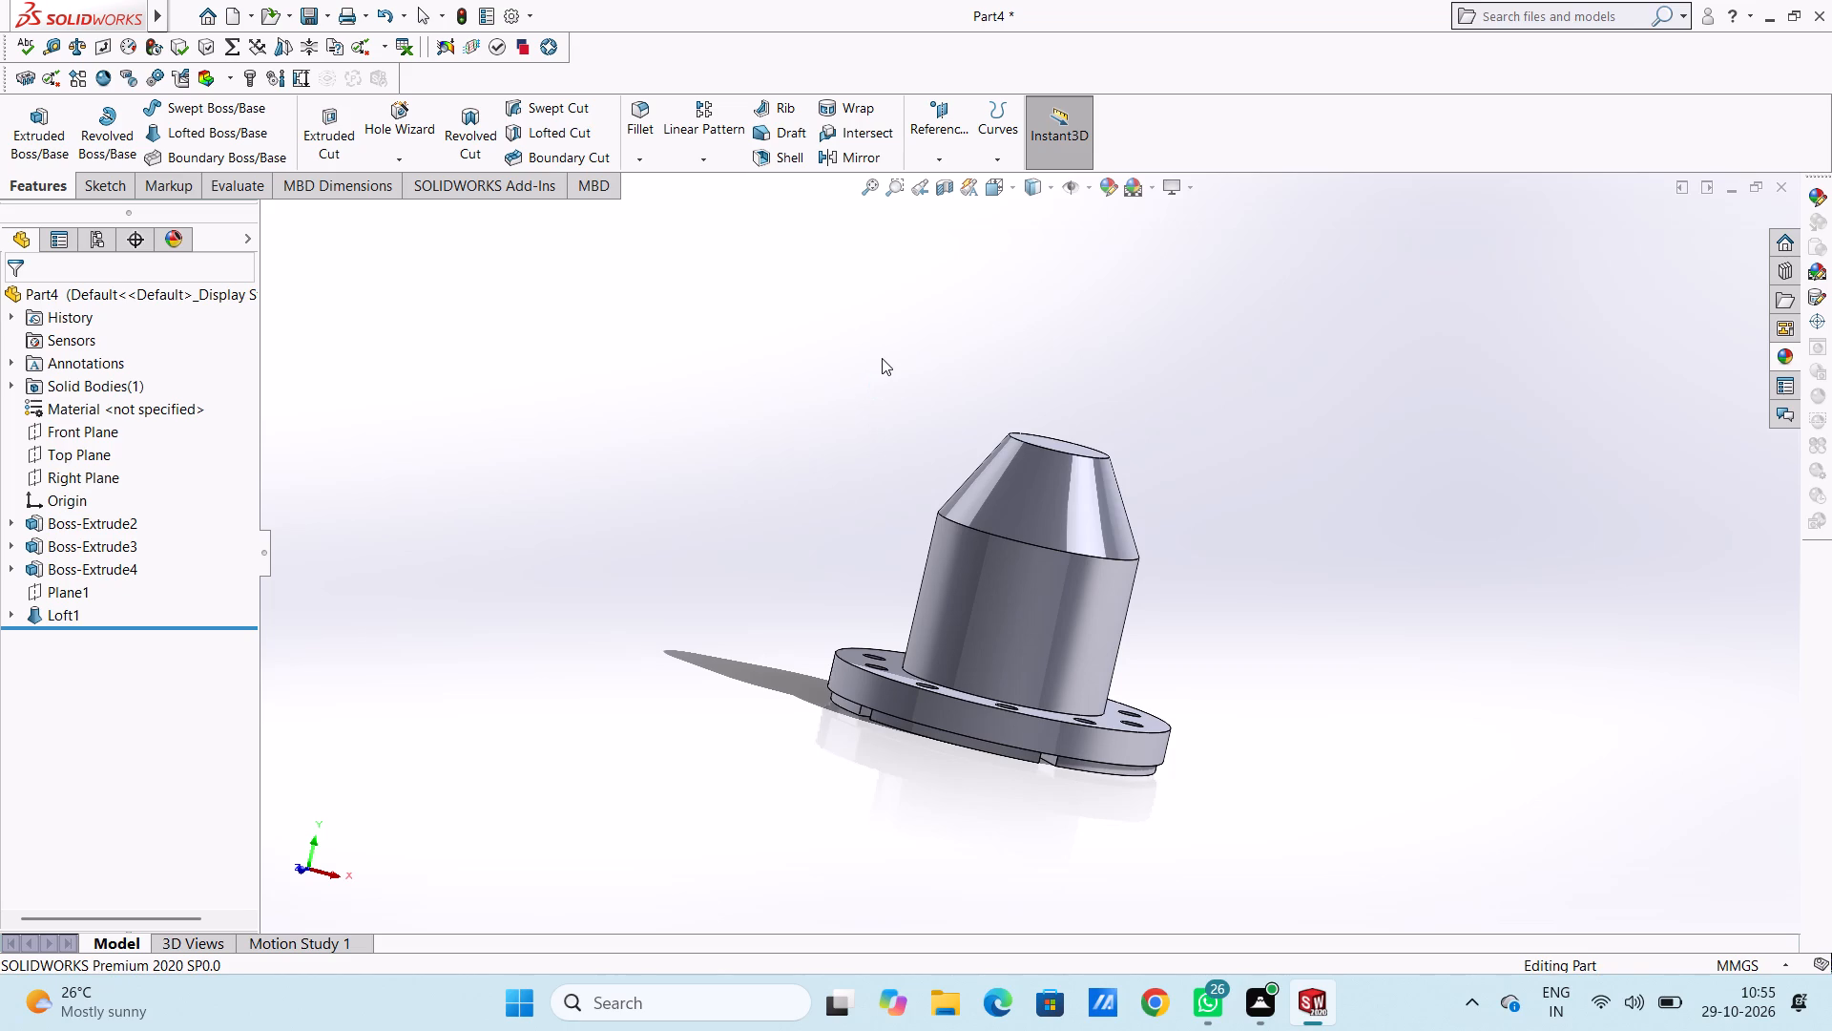
Start a sketch on the part's slotted bottom face and draw an origin-centred circle about 61 mm in diameter.
key(ctrl+6)
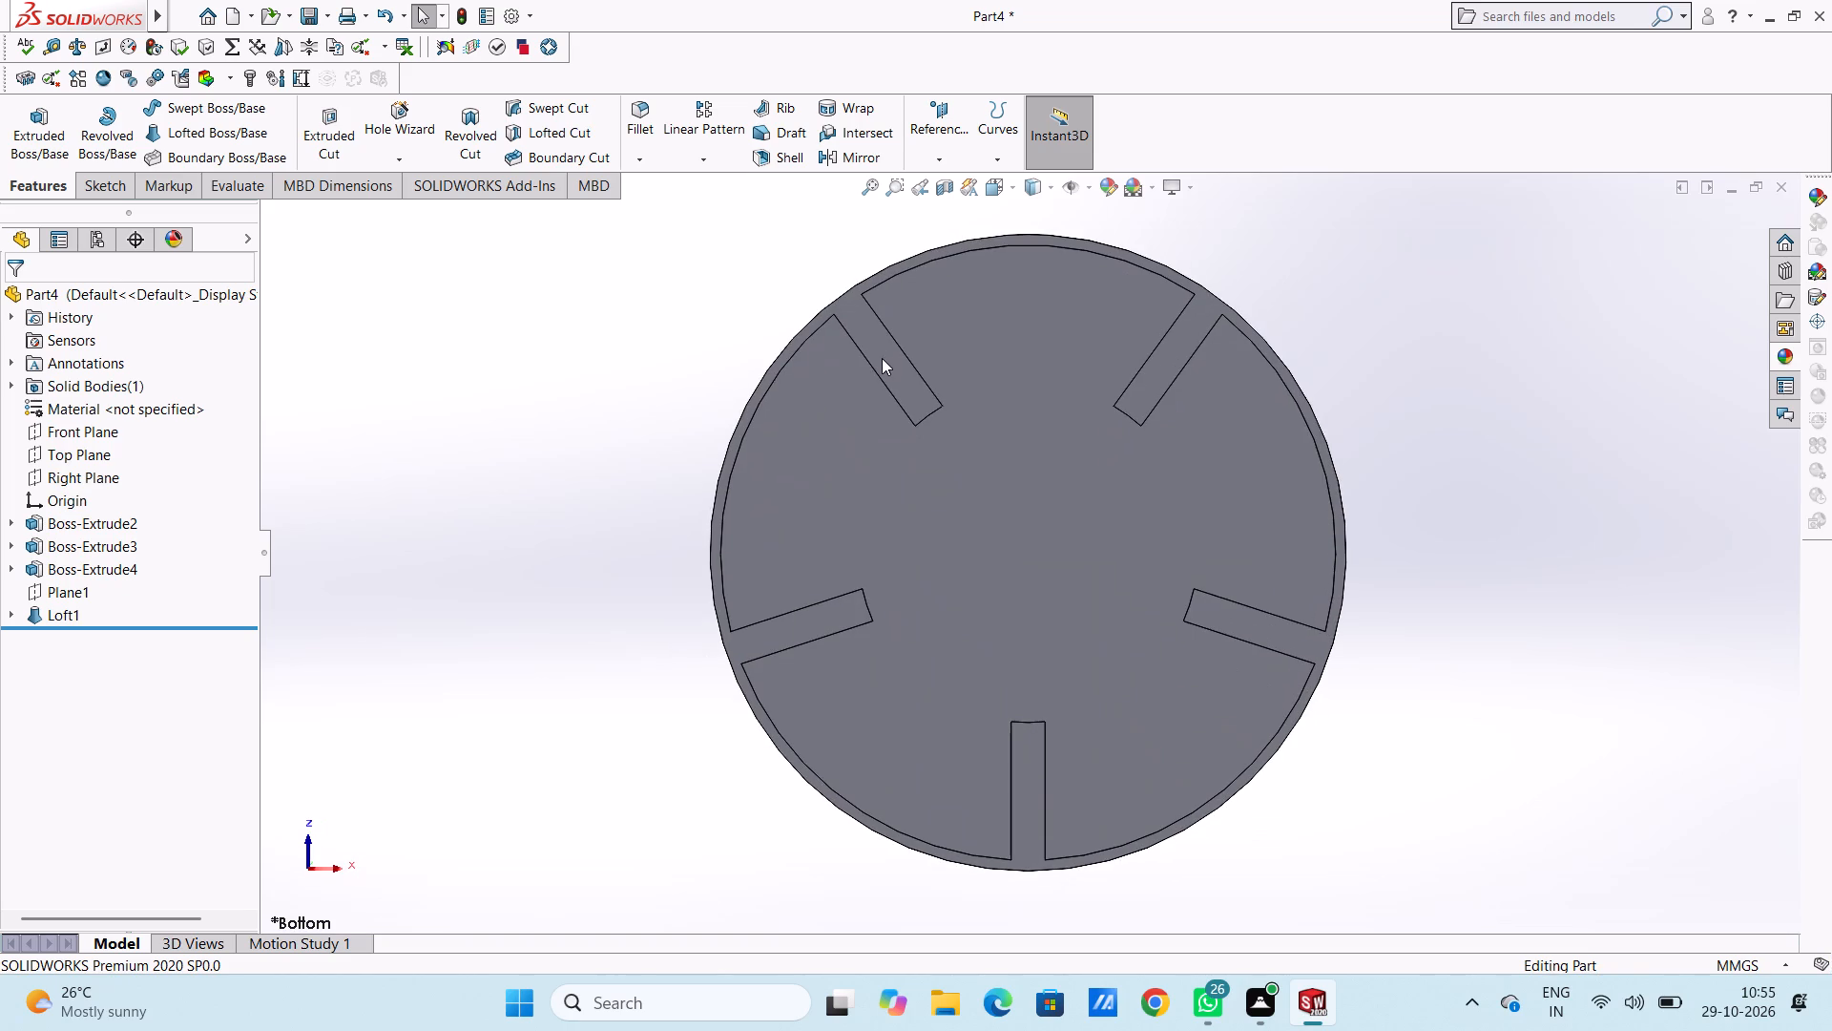
scroll(1229, 462, up, 3)
scroll(947, 634, down, 2)
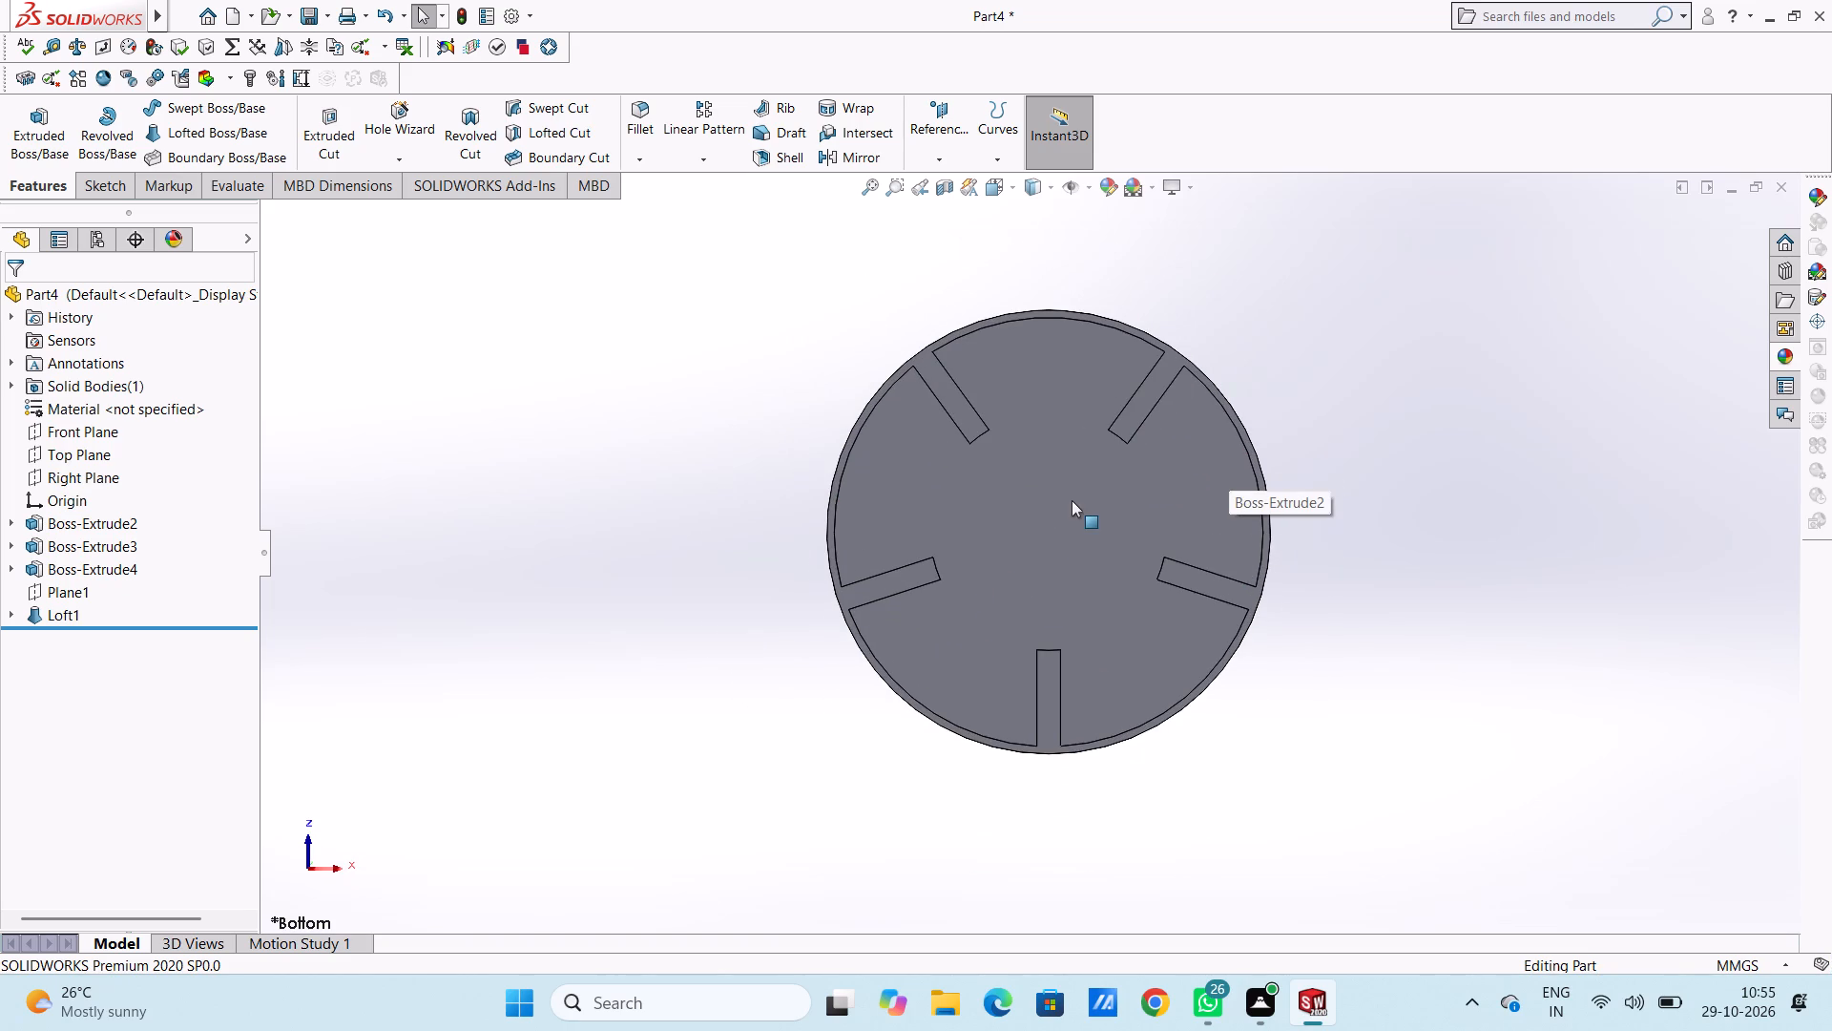
click(1072, 500)
click(1160, 448)
click(665, 391)
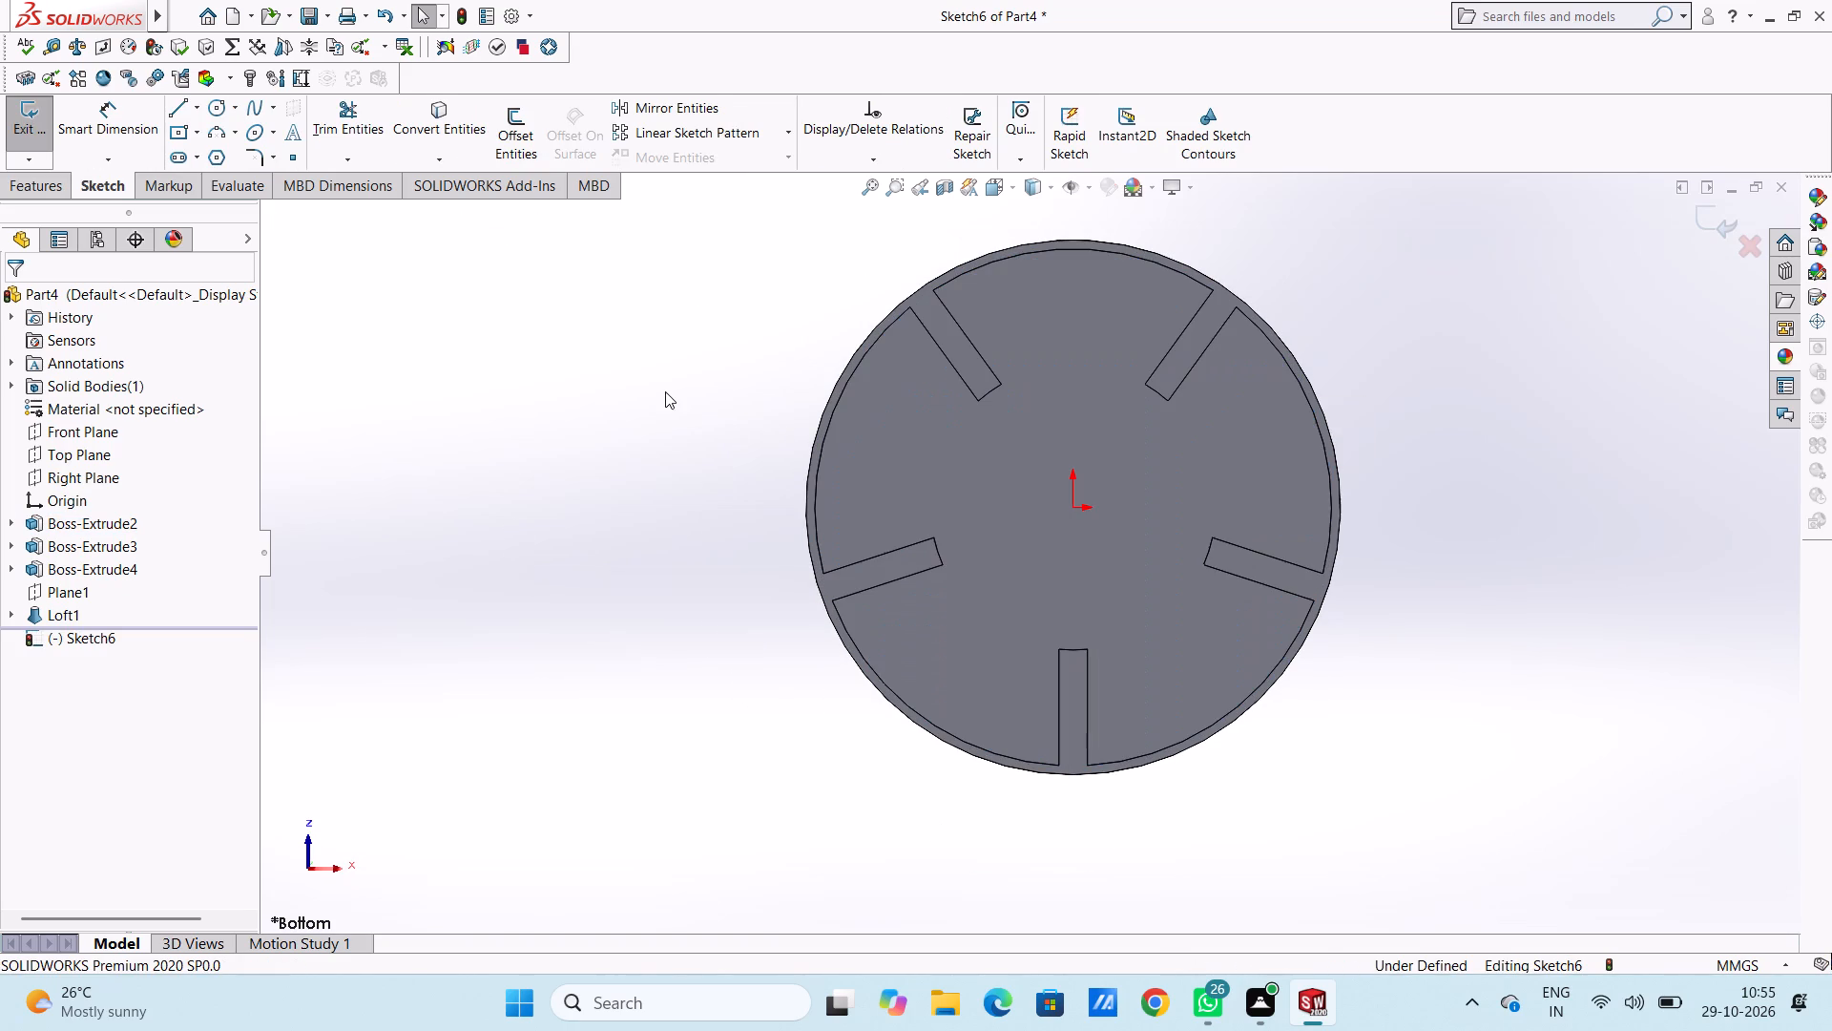
click(216, 103)
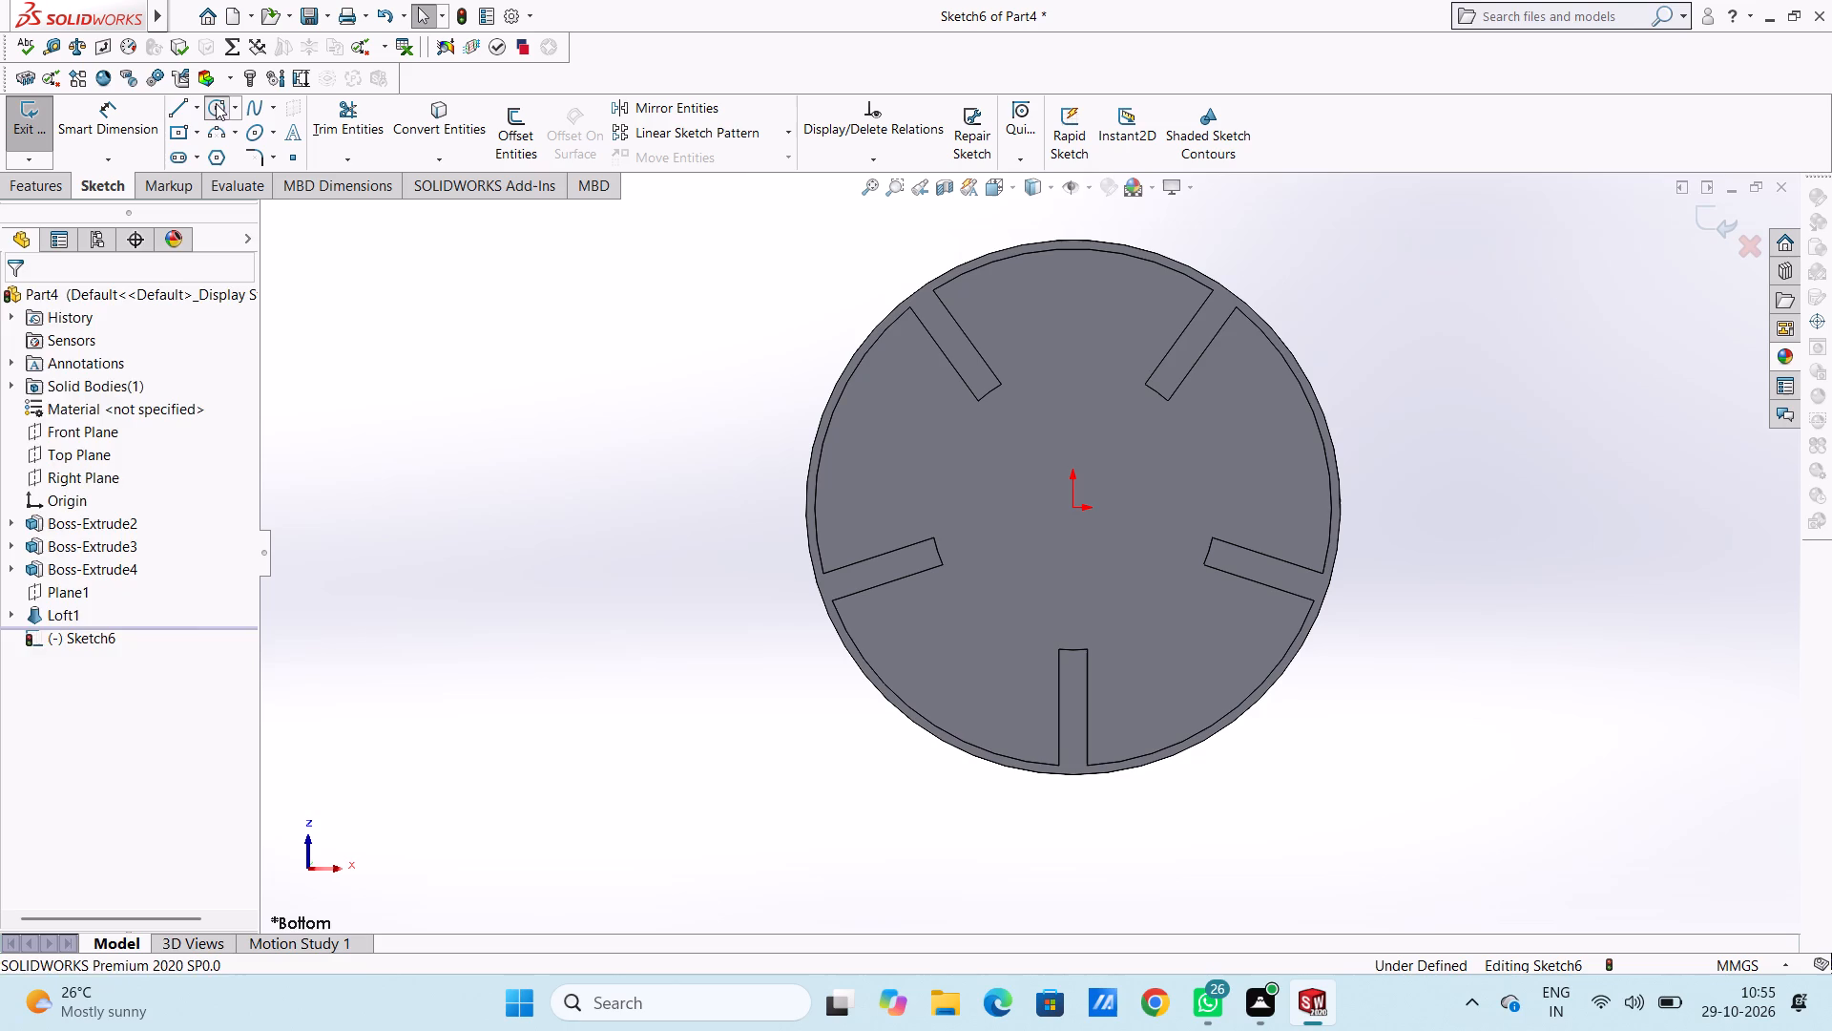
click(1074, 508)
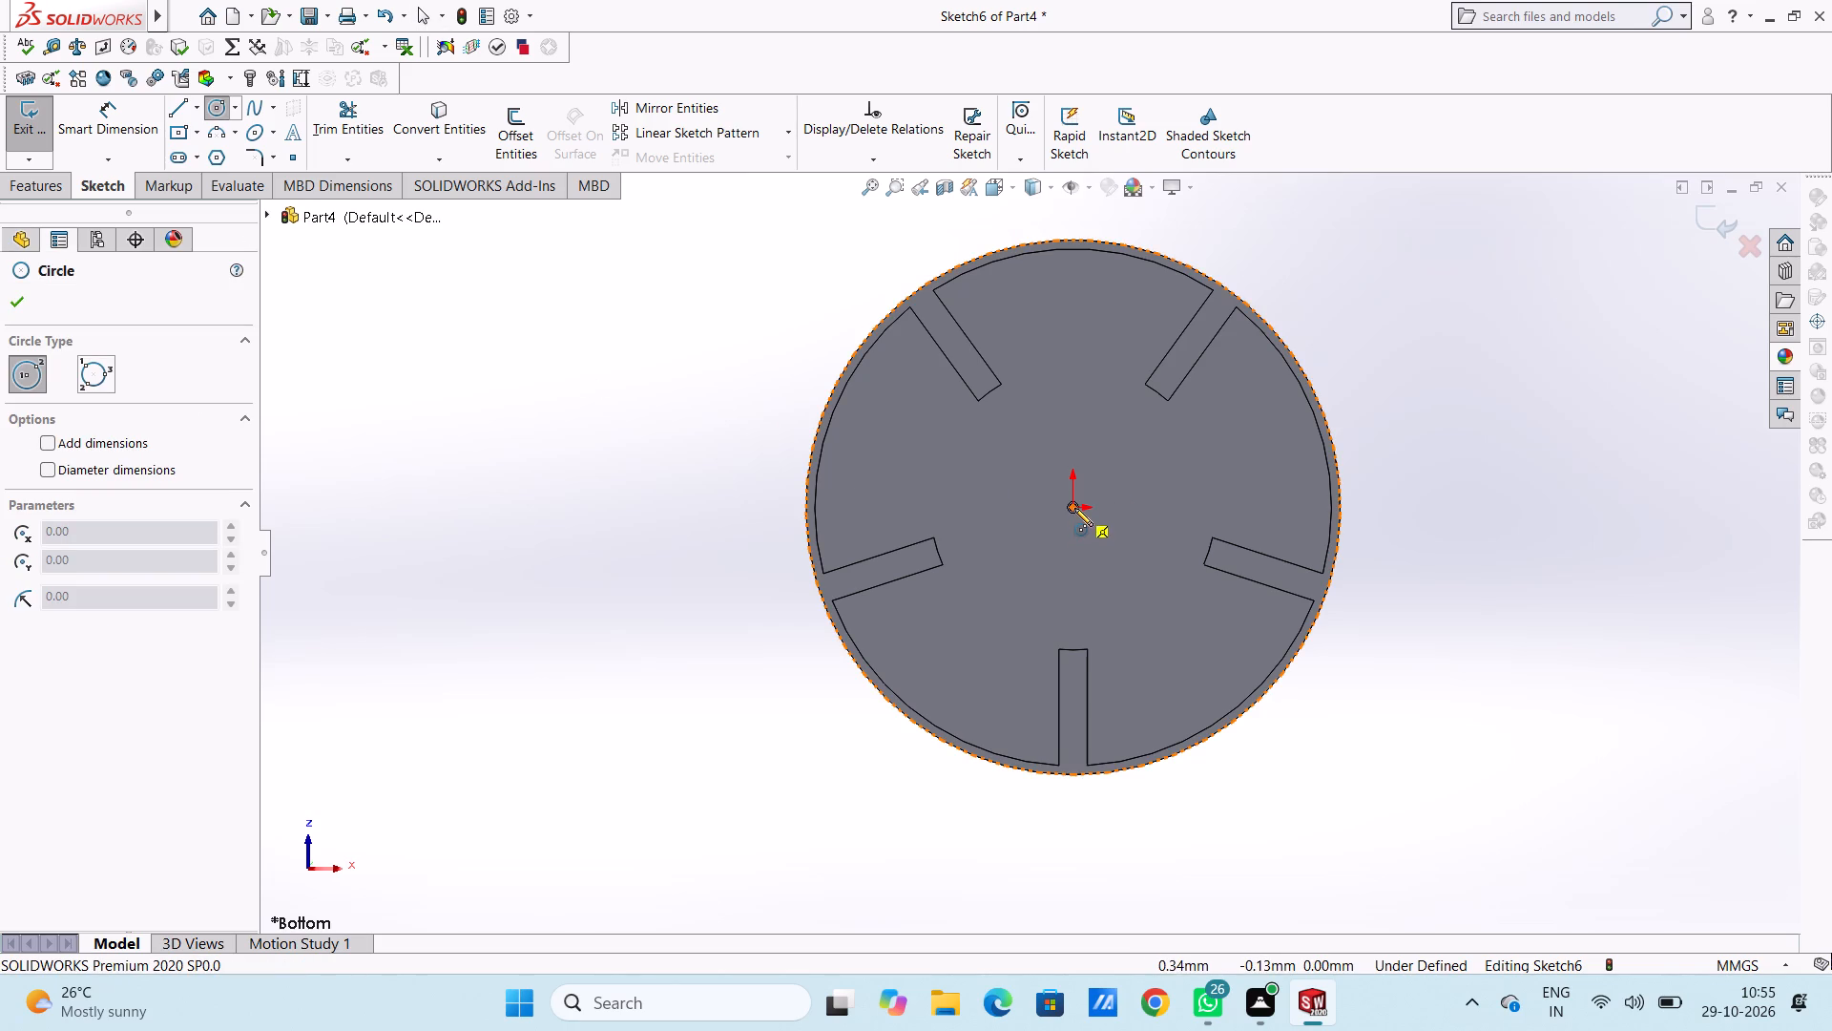
click(1163, 448)
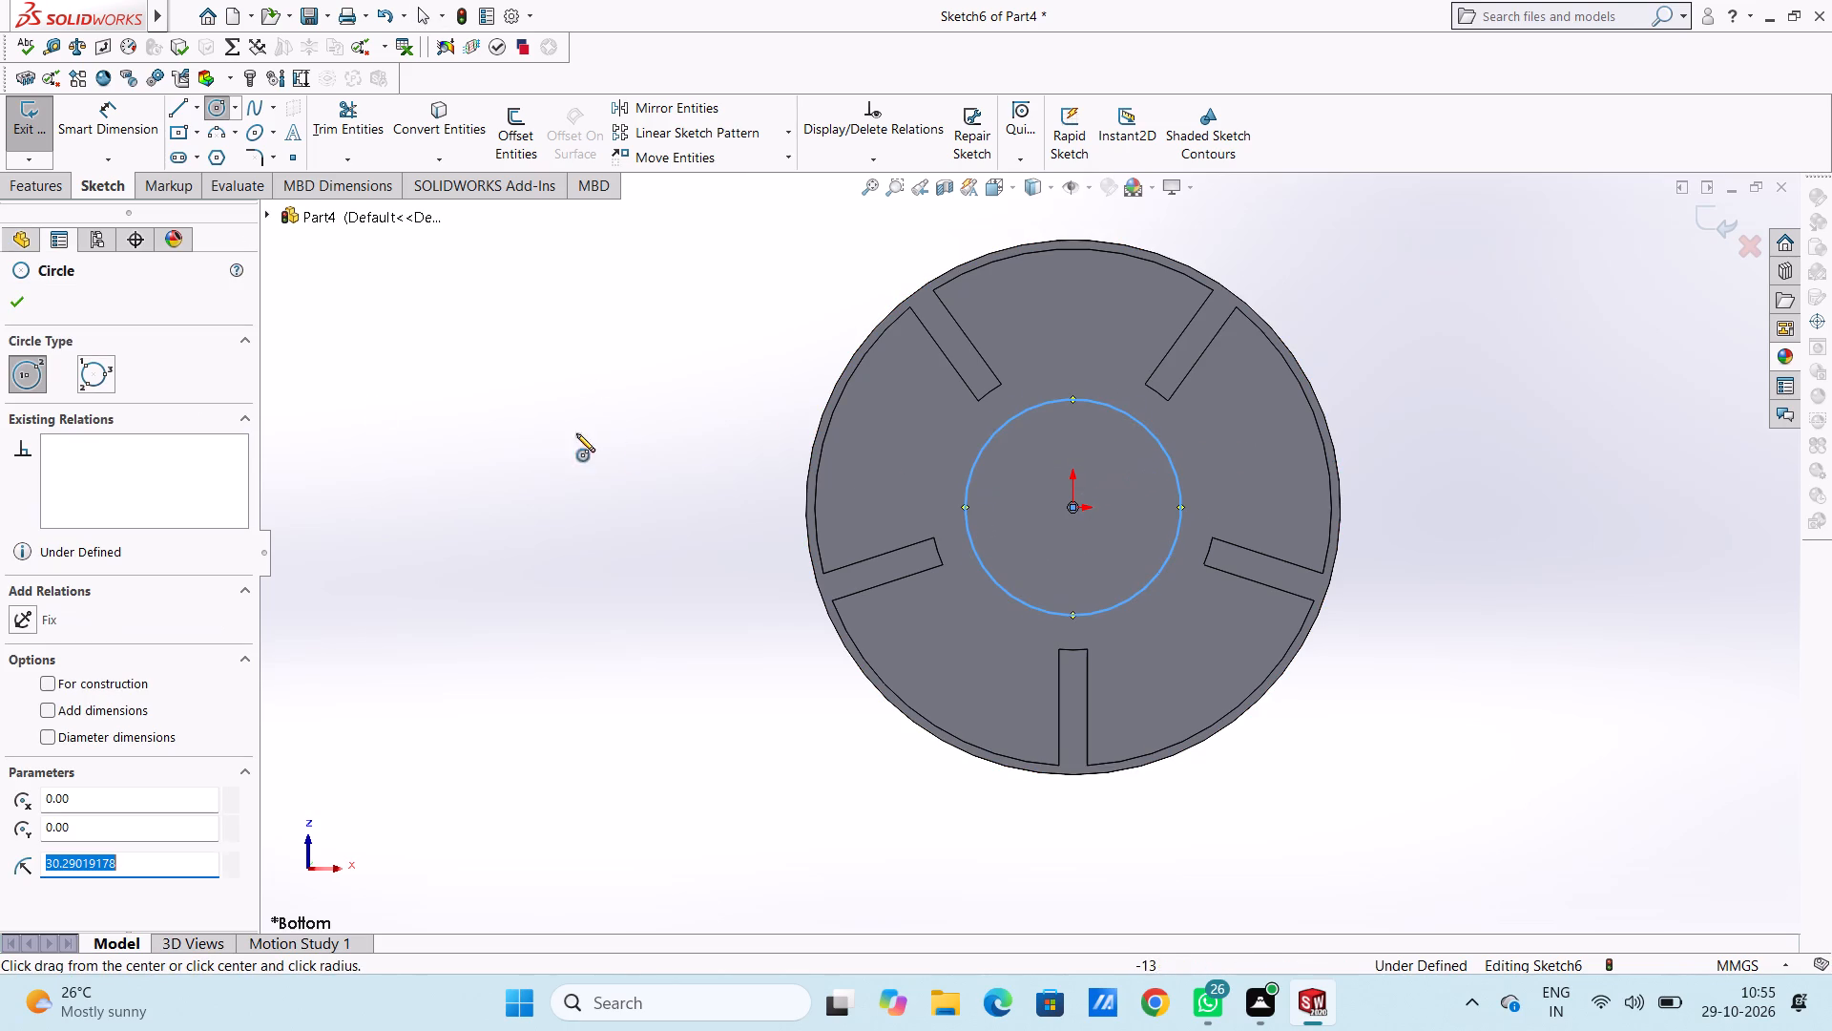
click(21, 302)
click(341, 372)
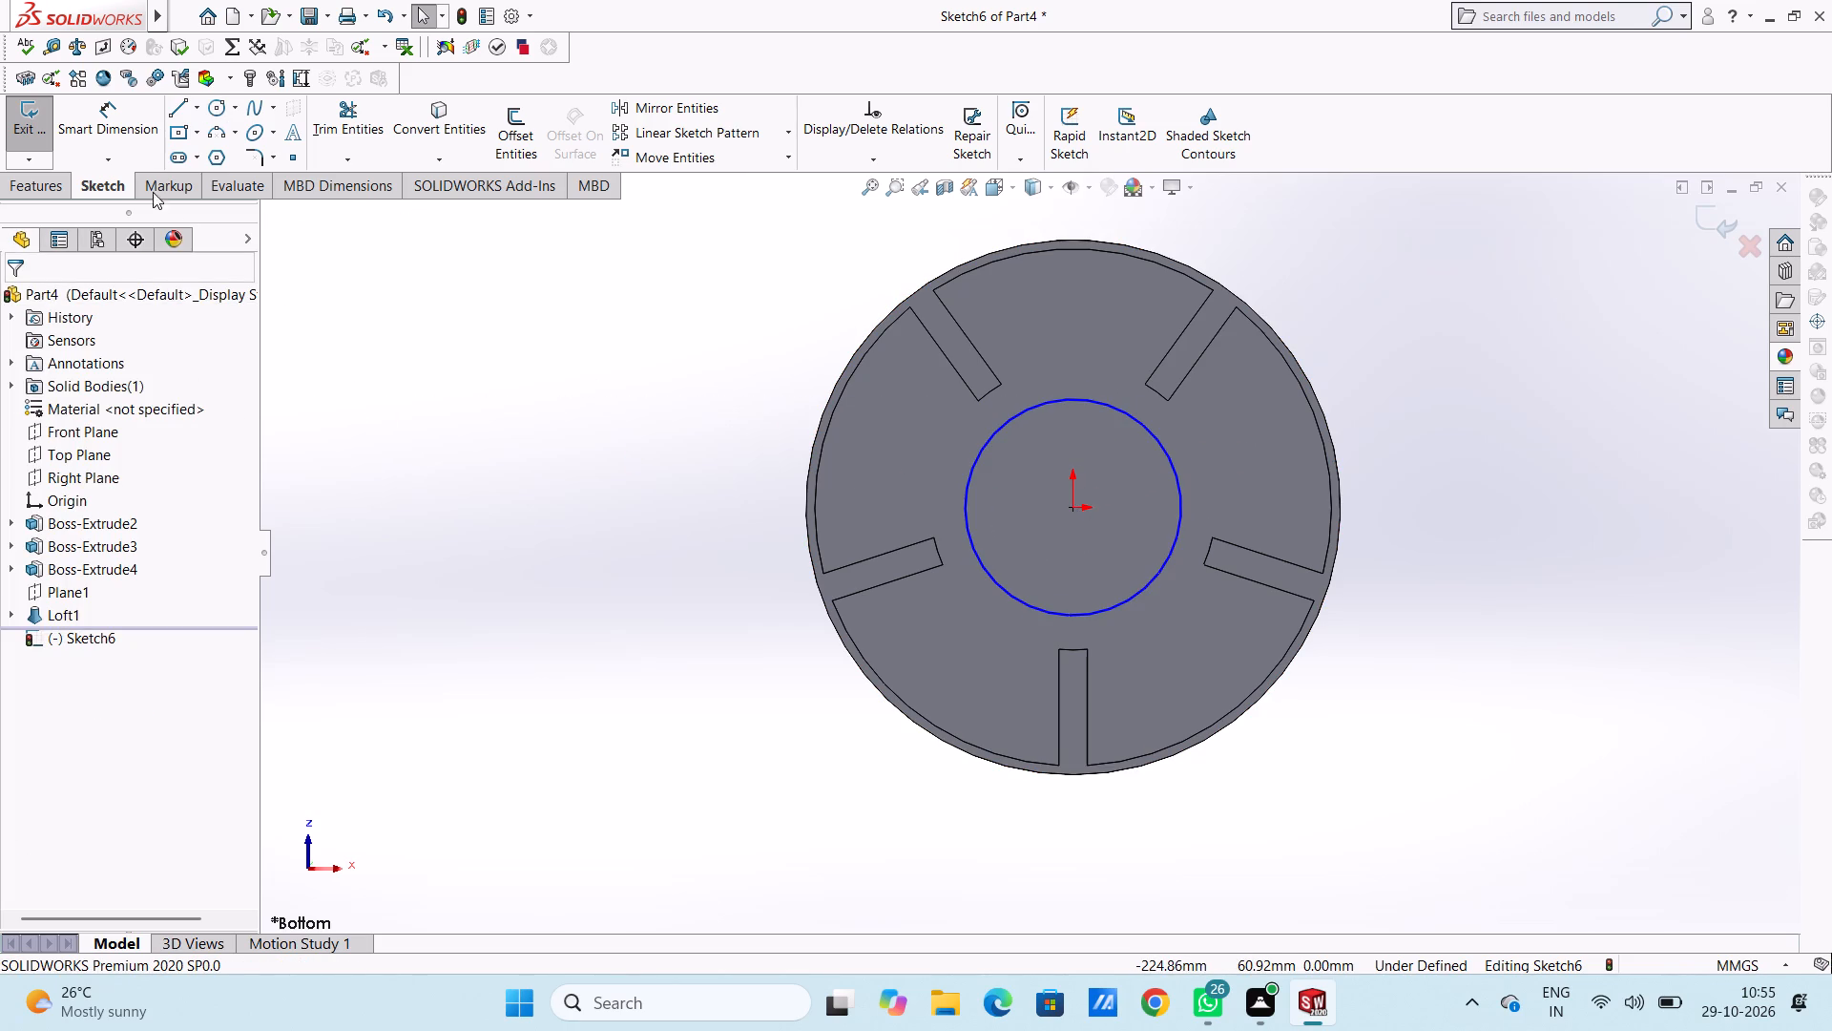
Dimension the circle on the bottom face with a diameter of 62 mm.
click(121, 131)
click(968, 469)
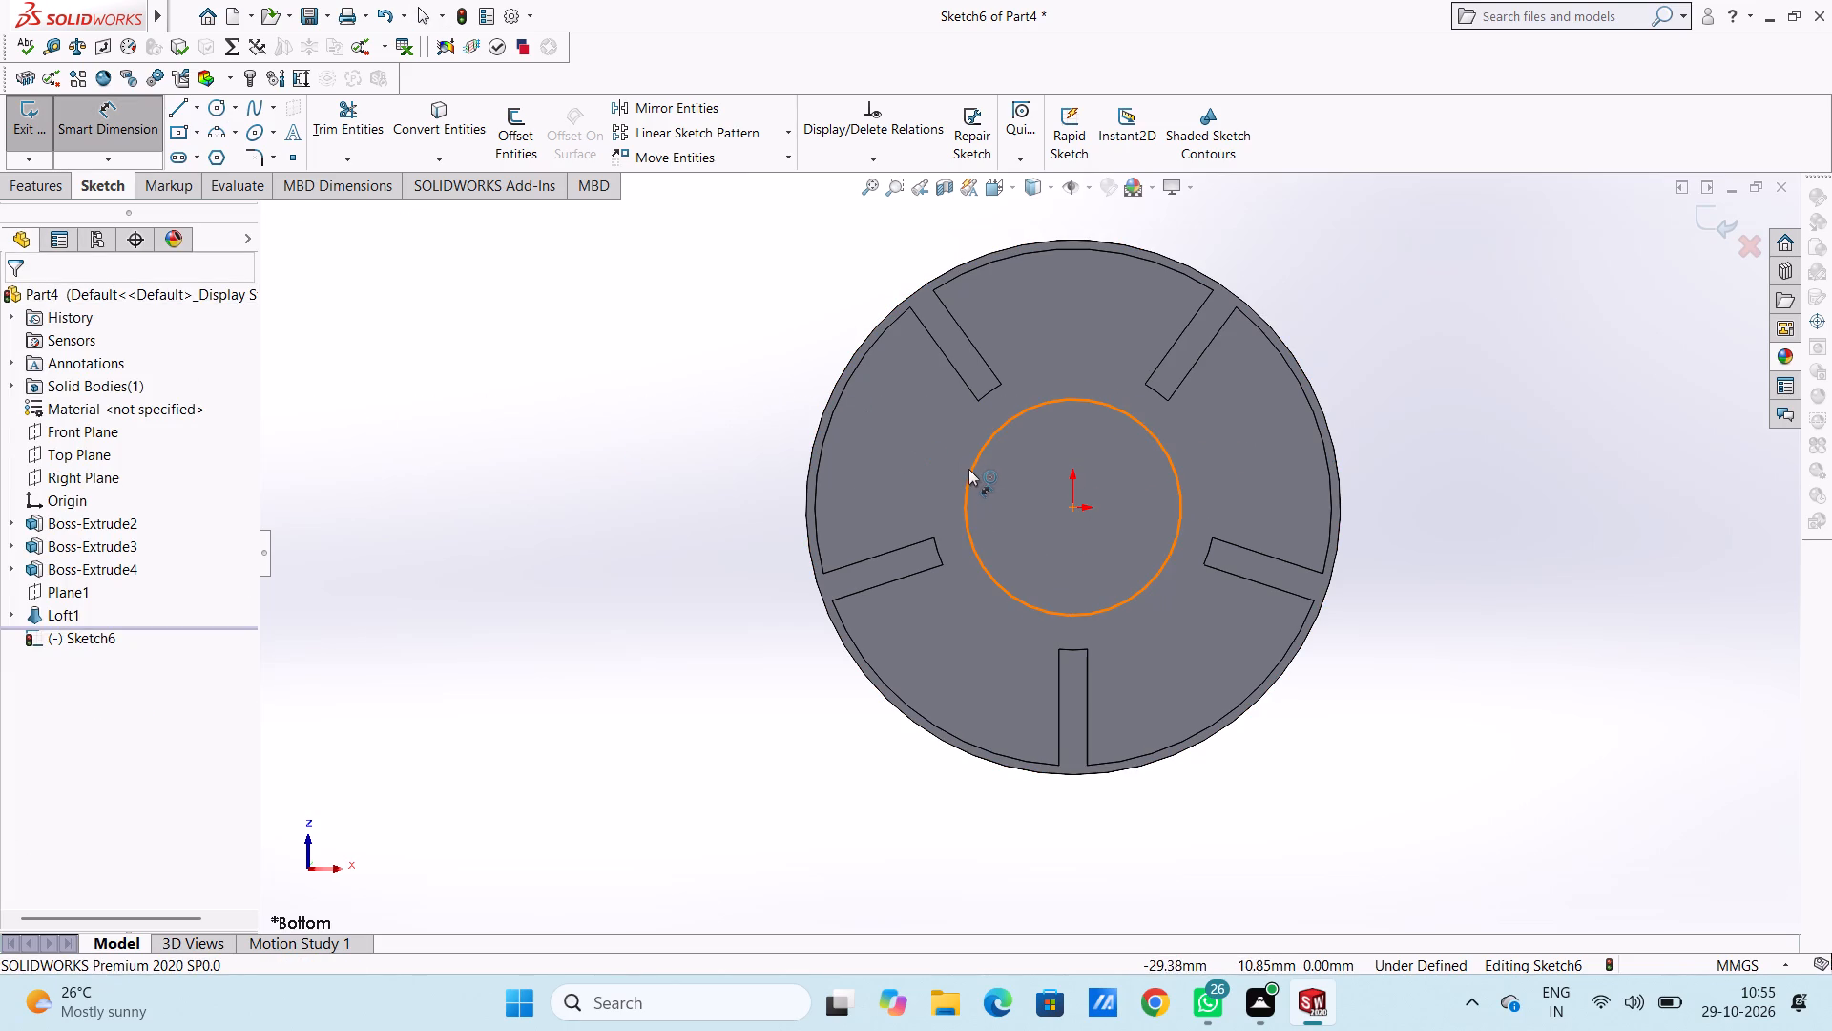
scroll(762, 362, up, 1)
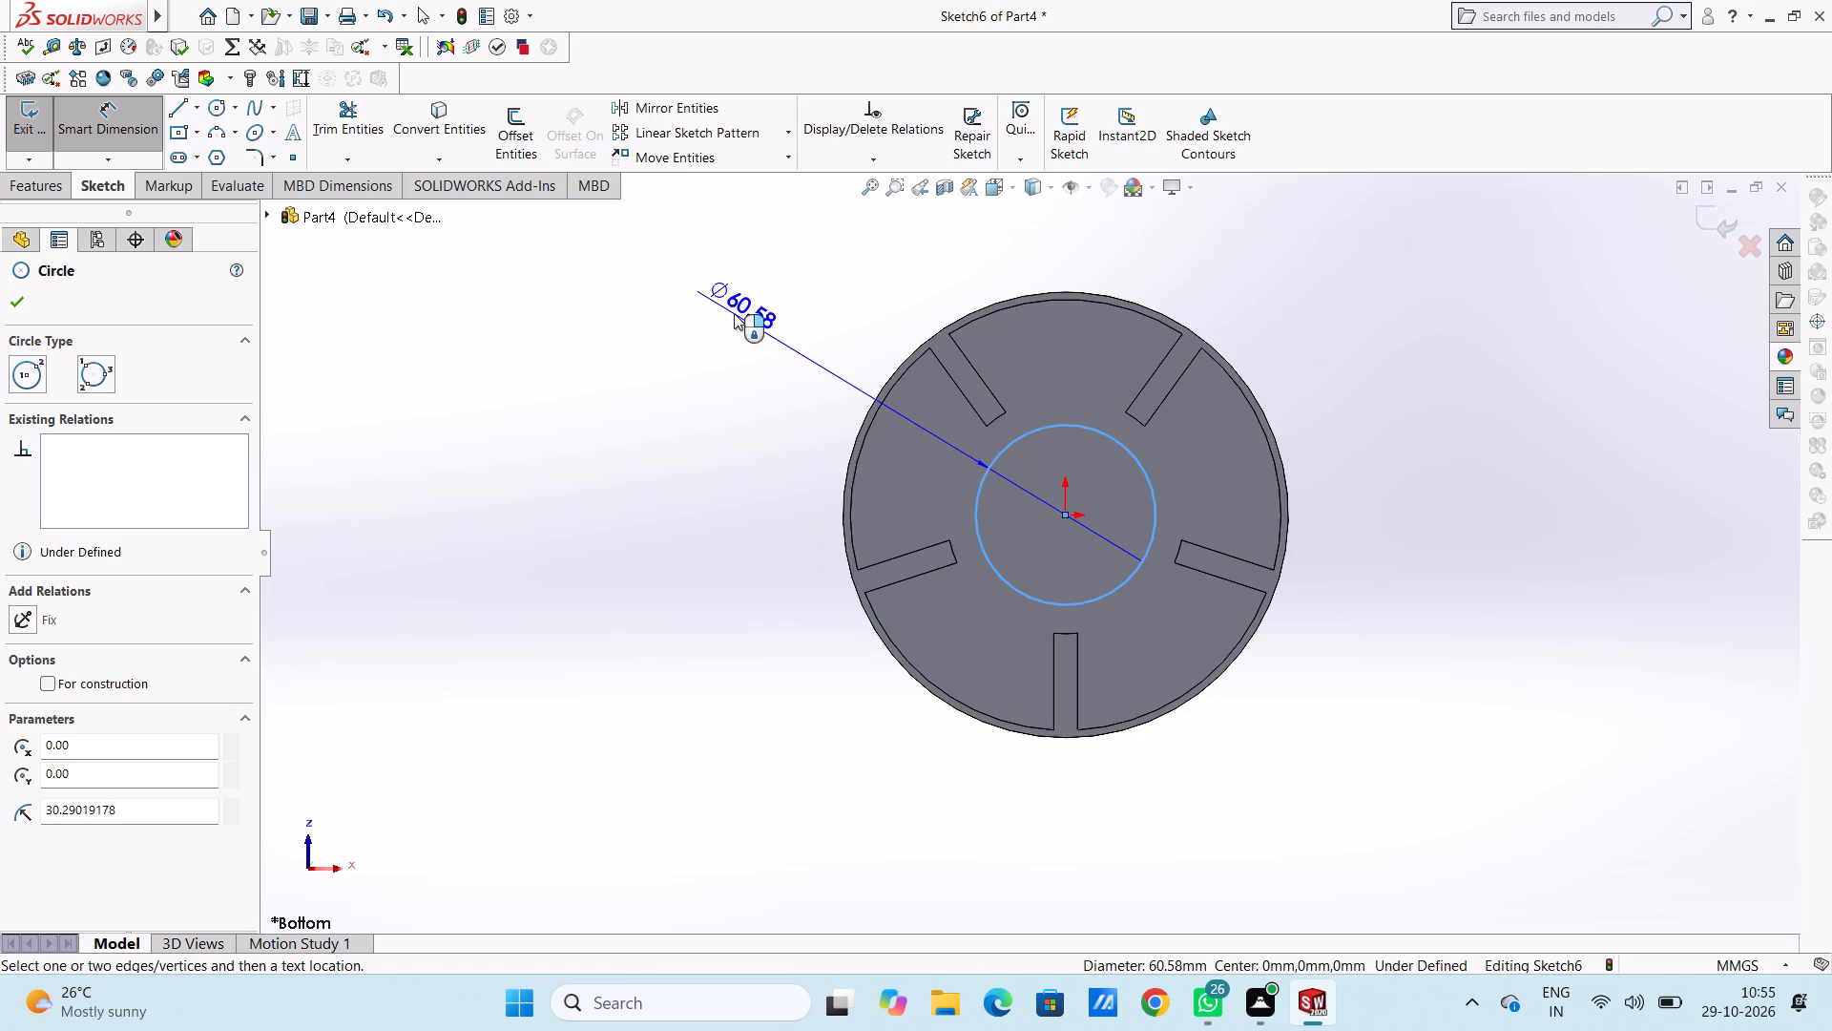
click(734, 313)
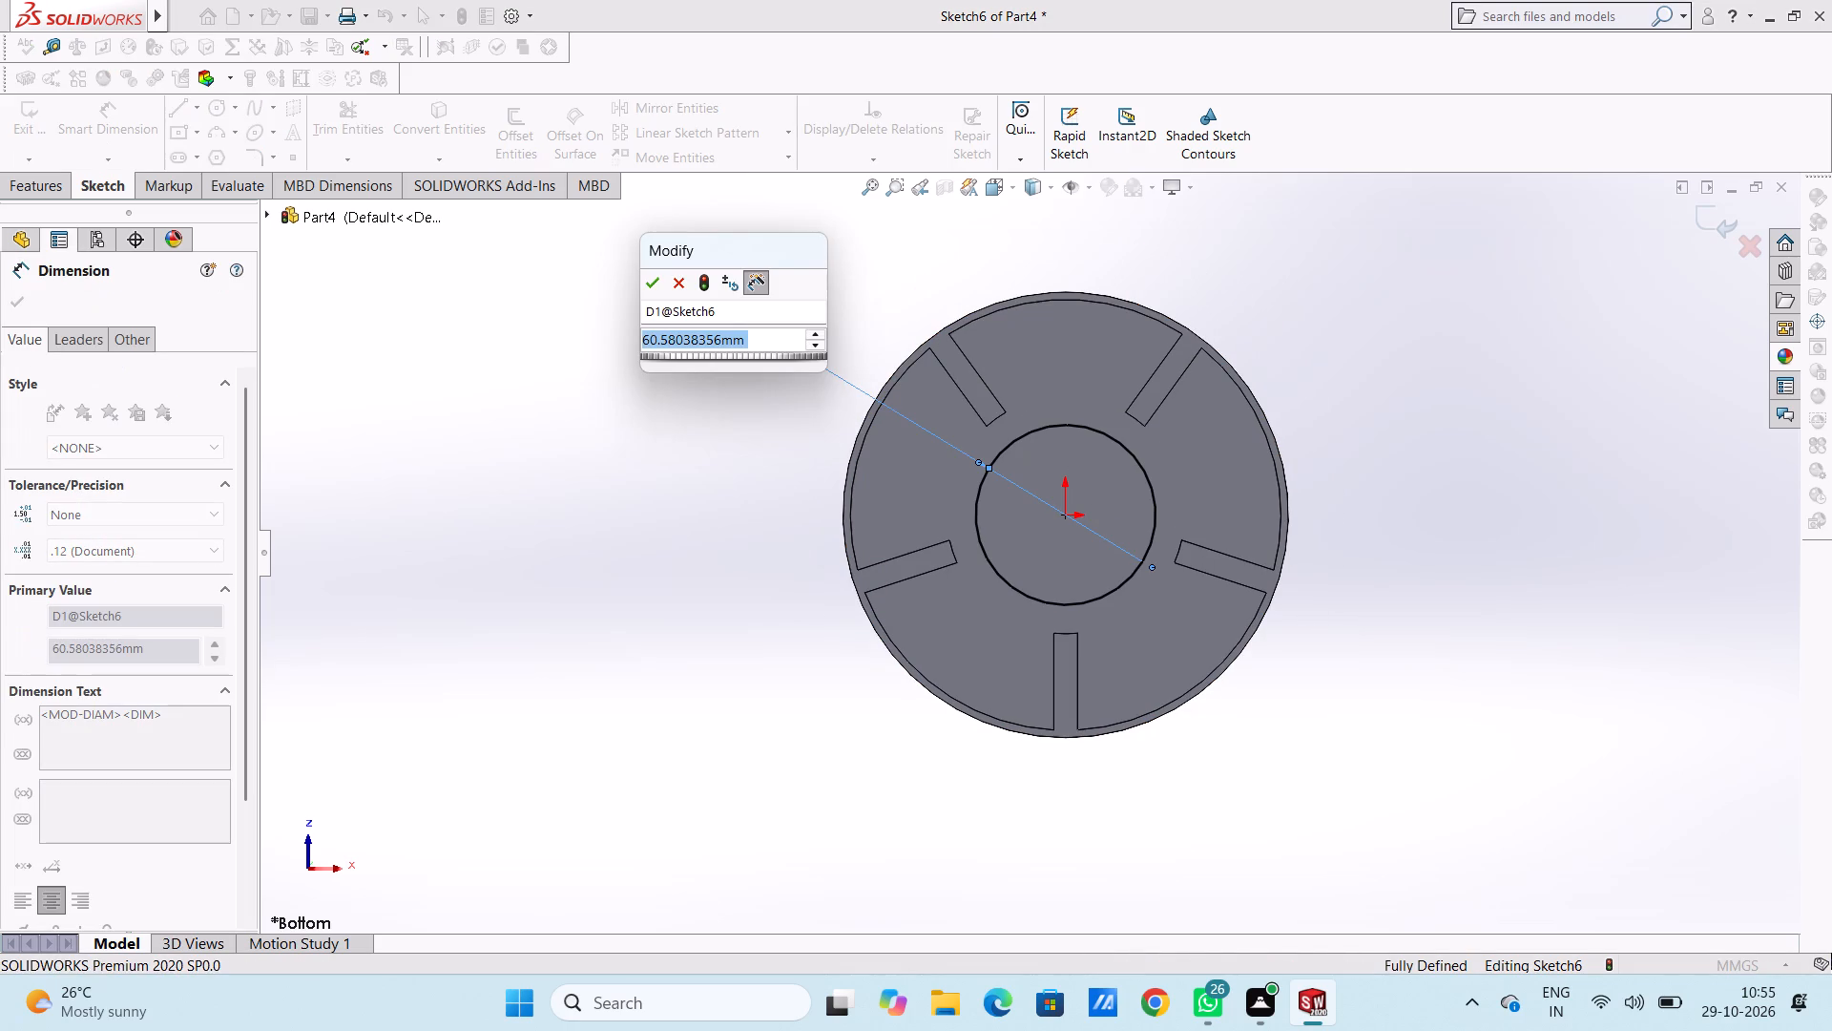
text(62)
key(Return)
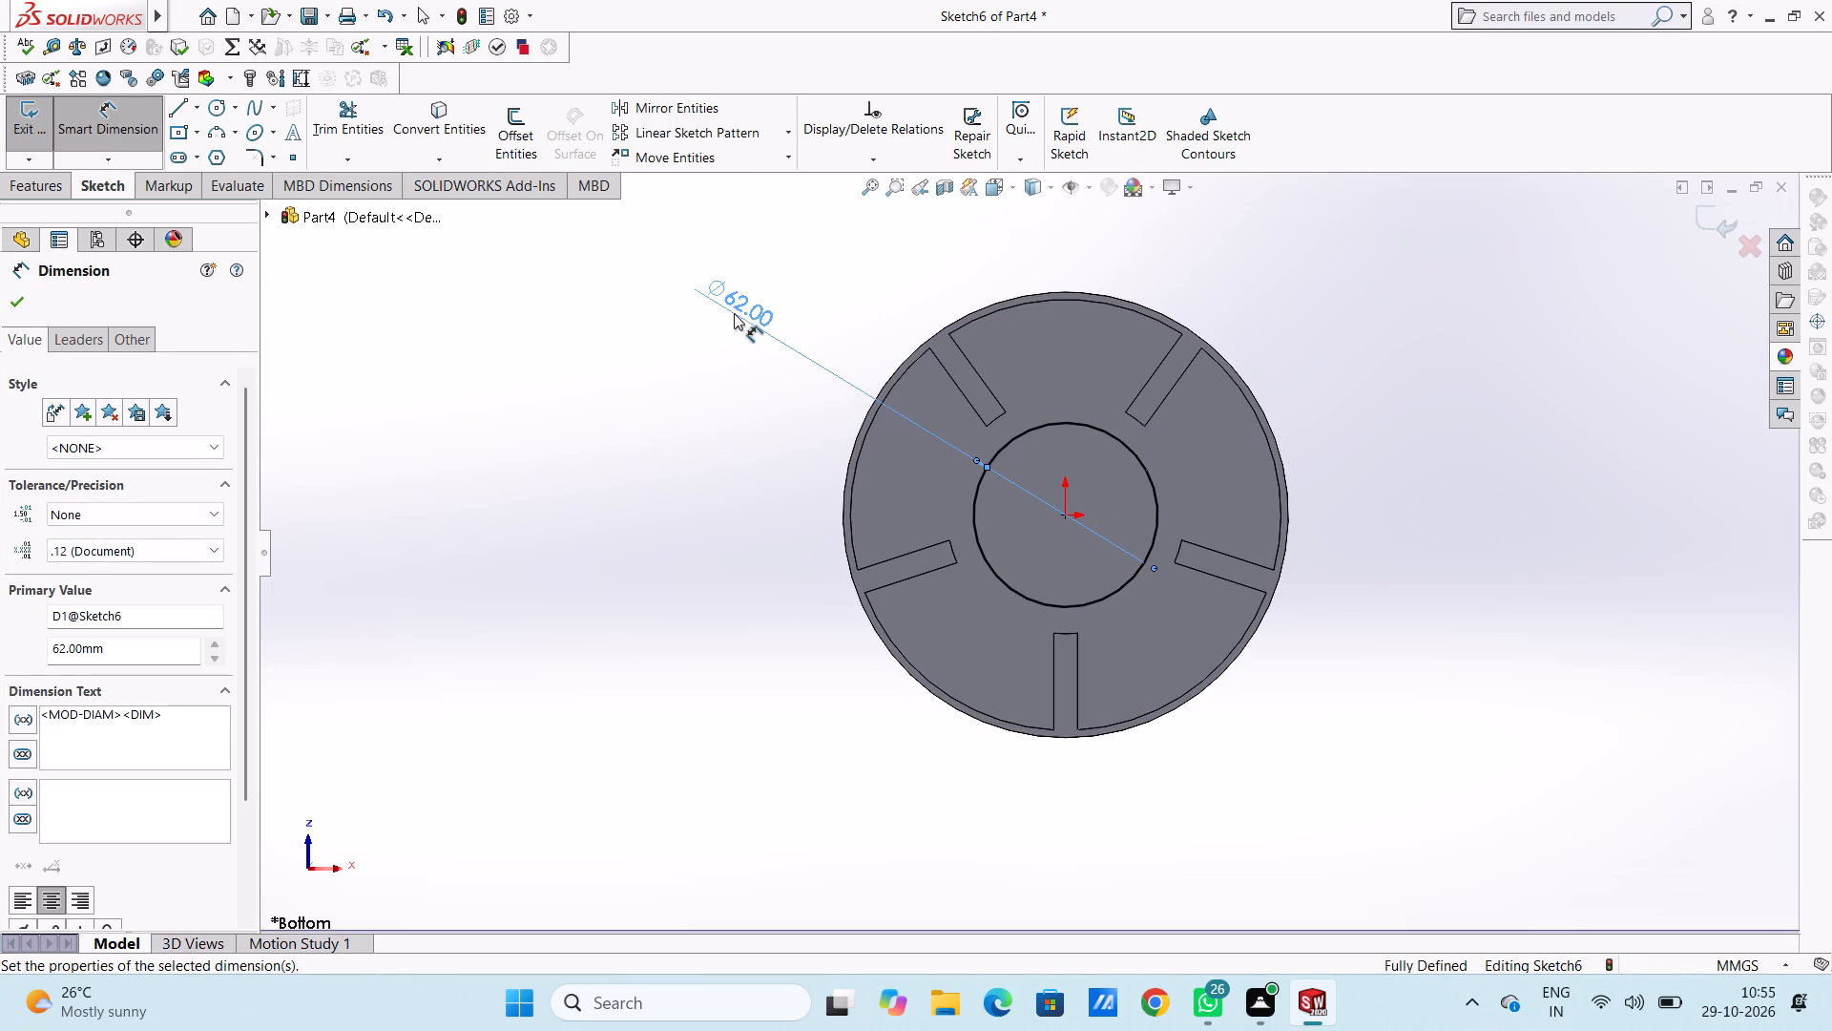
click(704, 486)
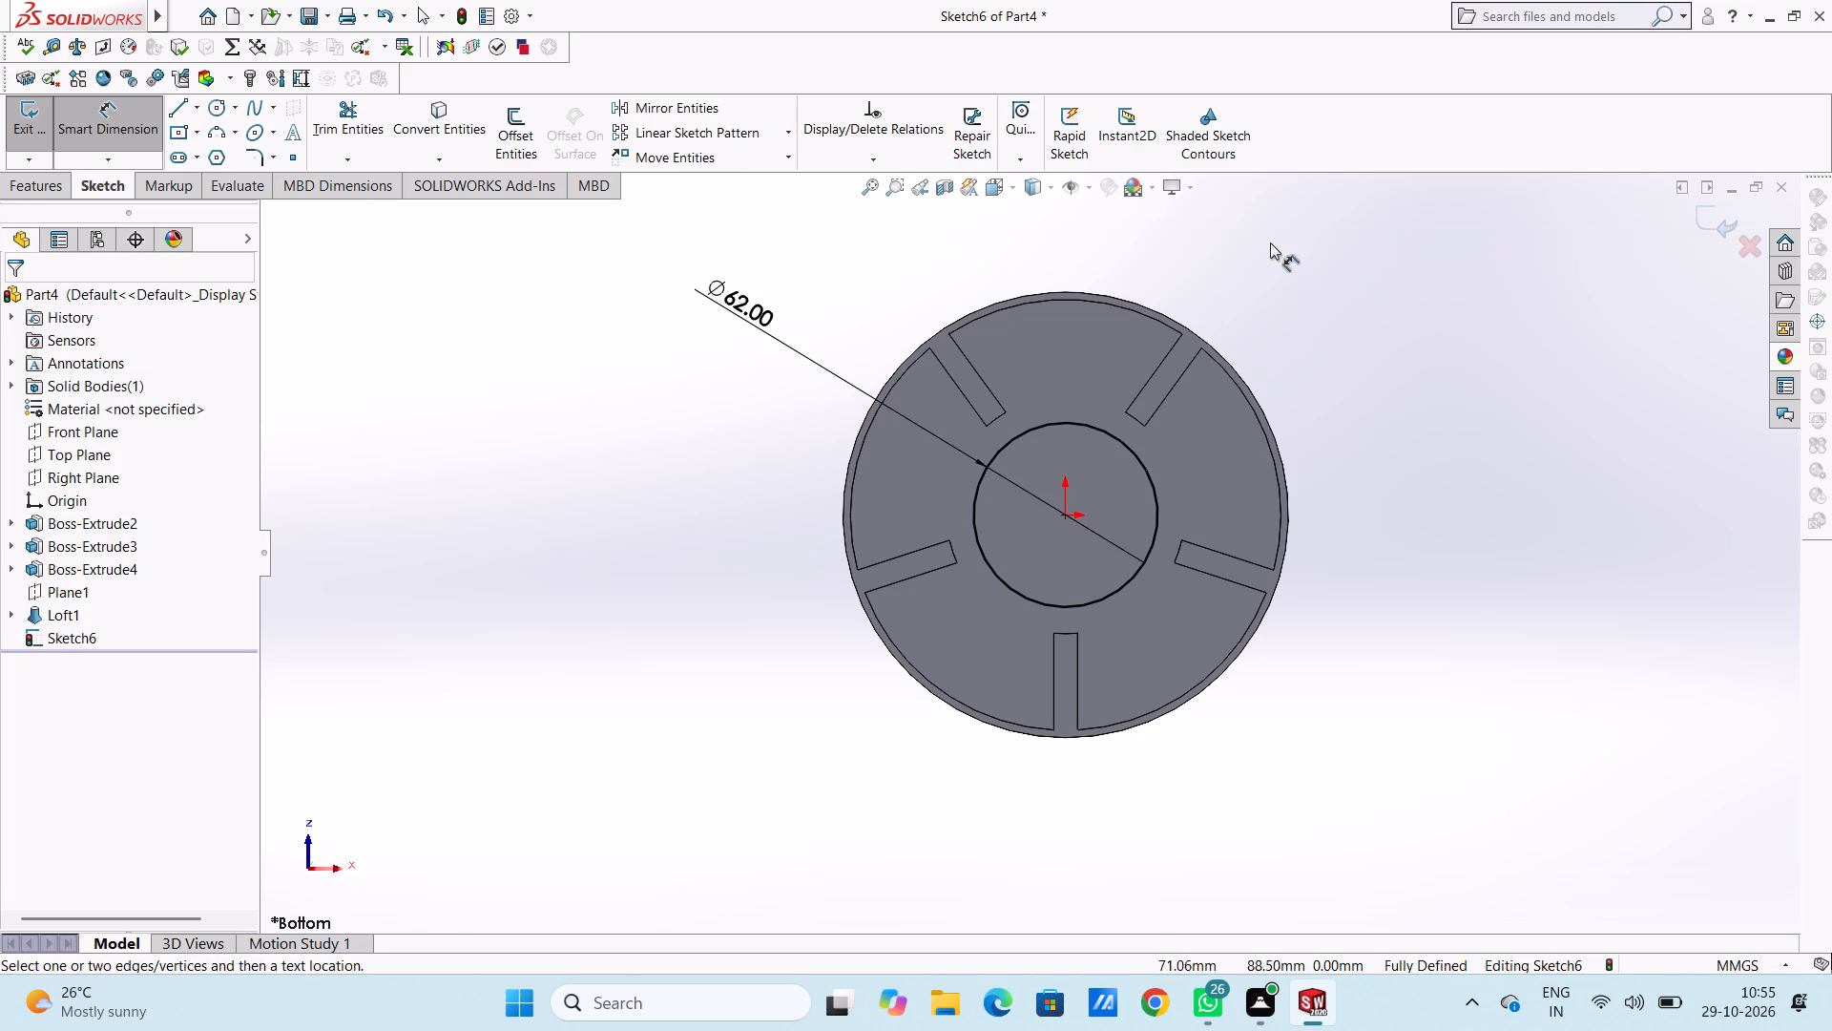
middle_drag(1267, 241, 1187, 460)
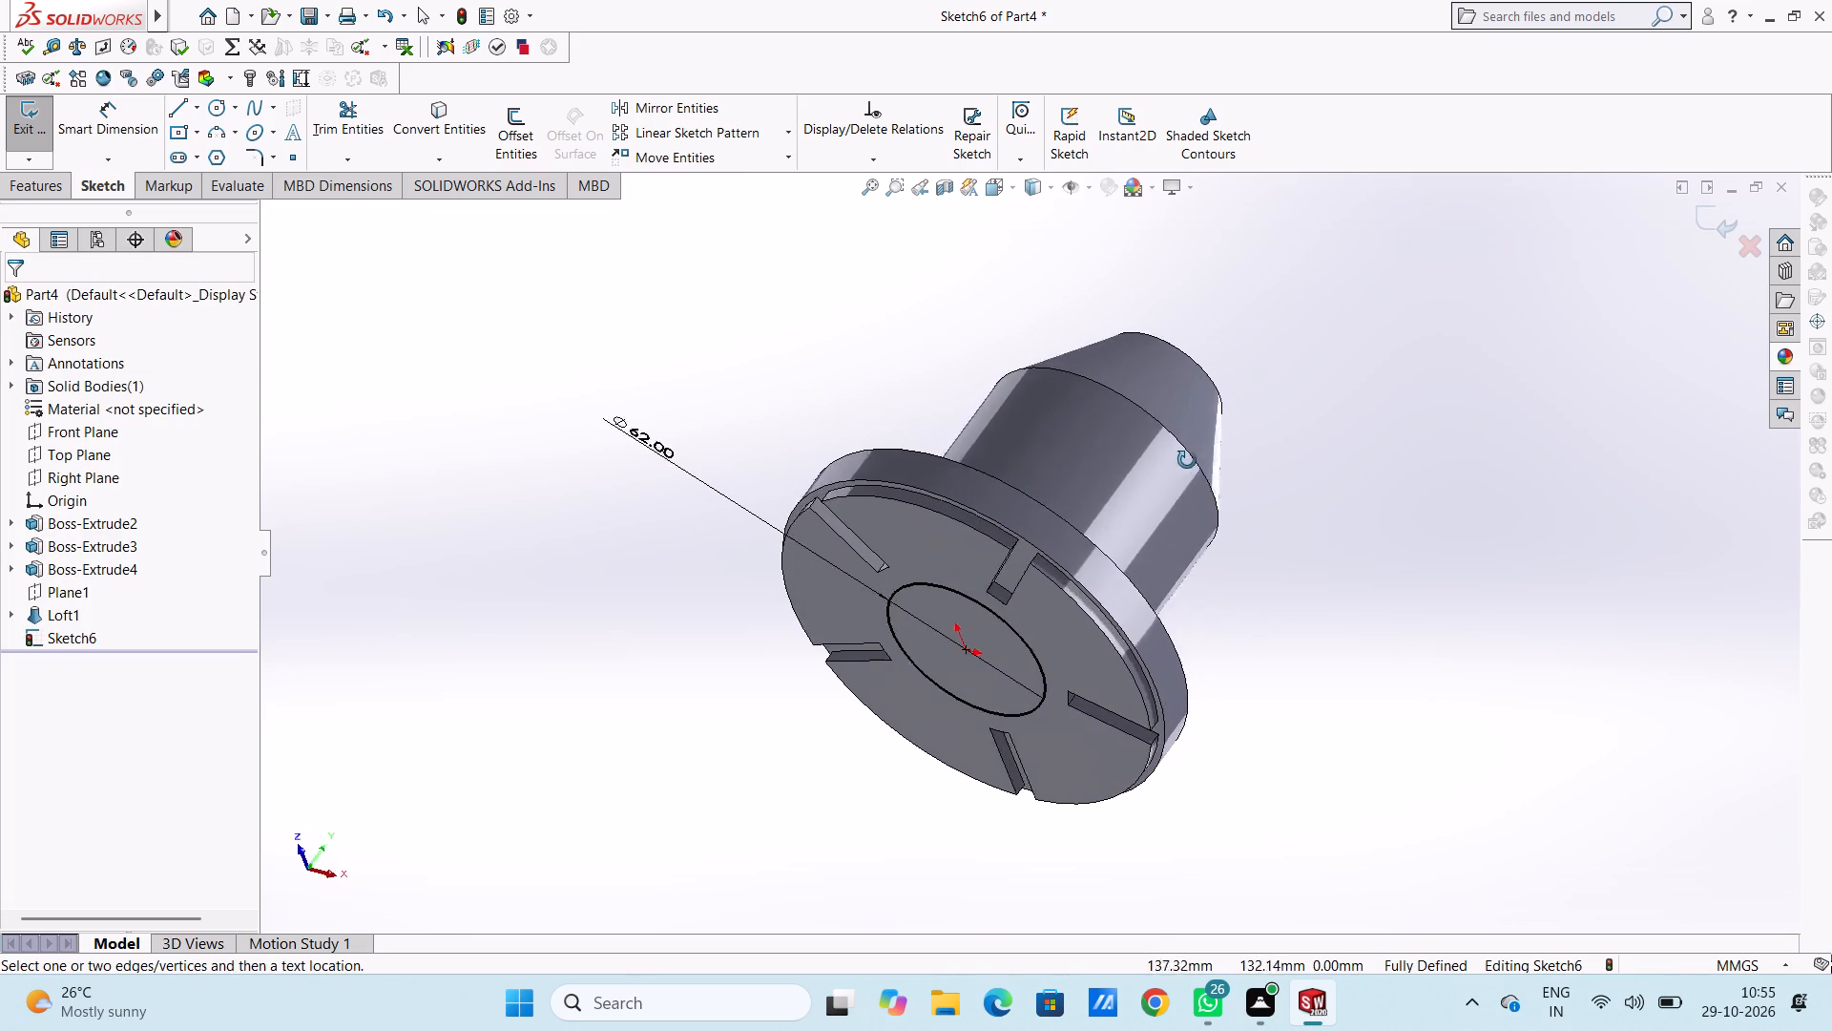
middle_drag(1187, 460, 1215, 464)
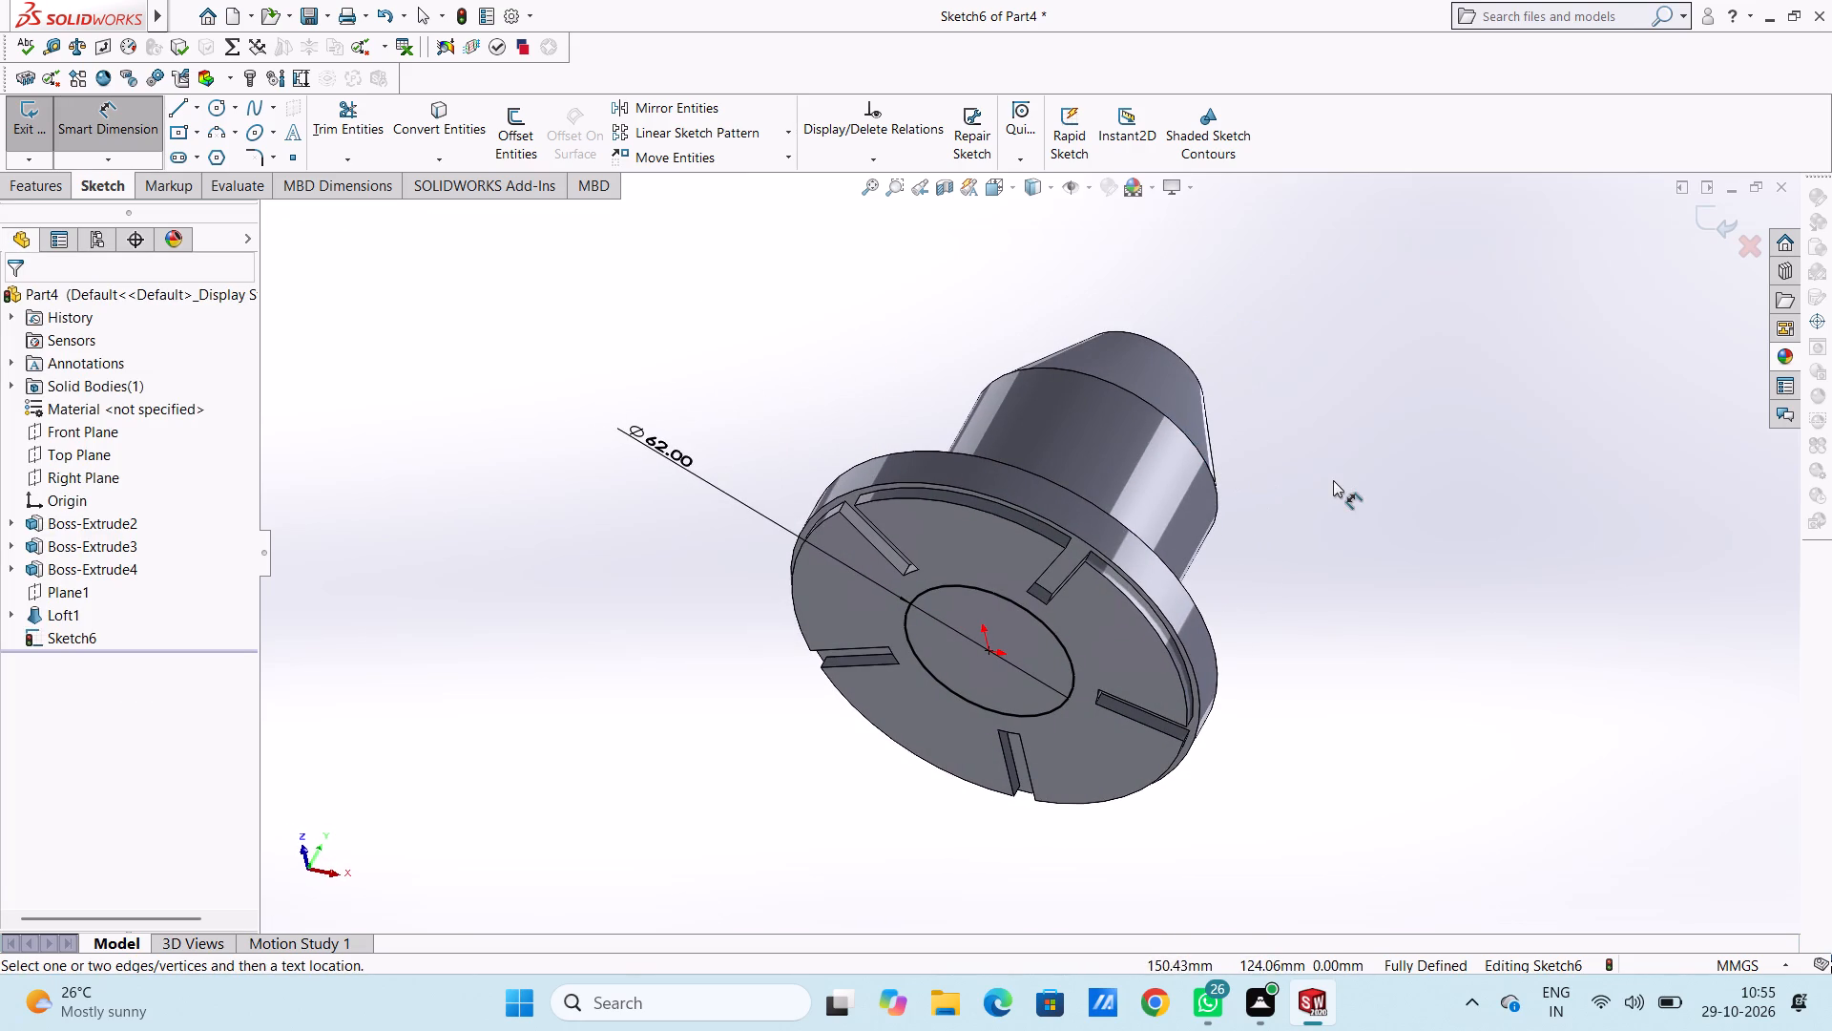
click(115, 130)
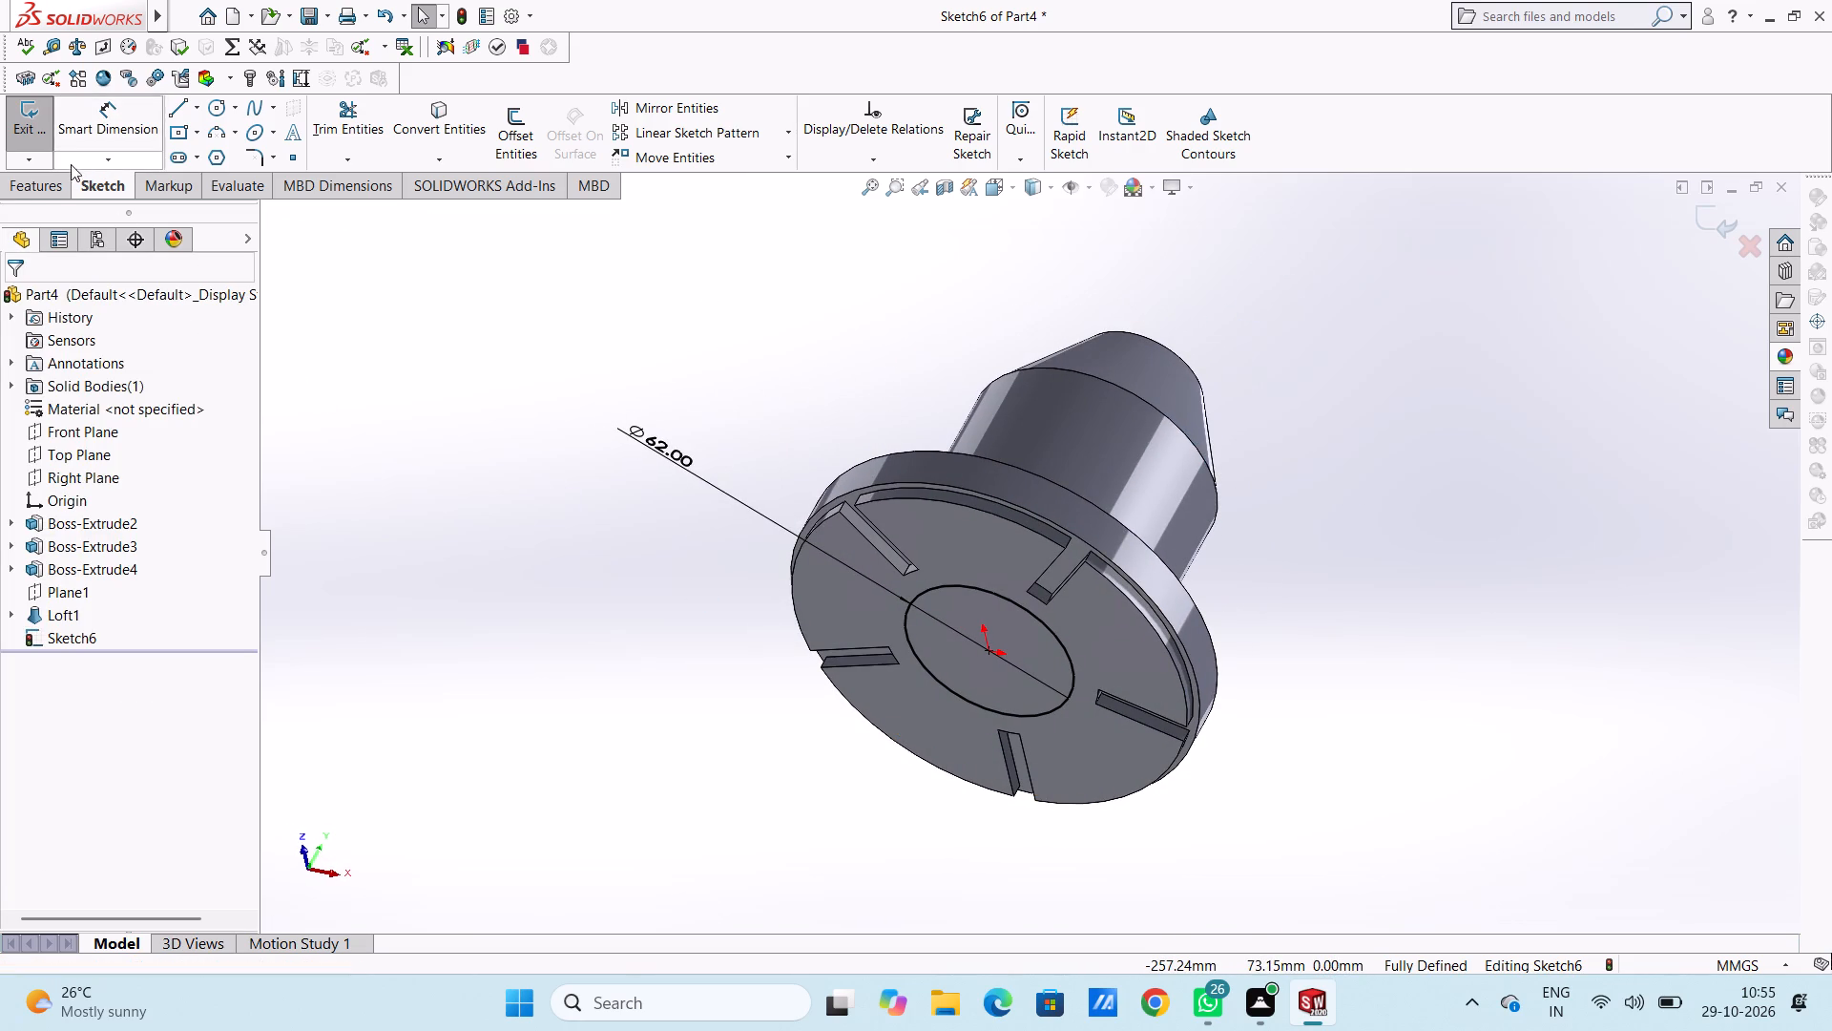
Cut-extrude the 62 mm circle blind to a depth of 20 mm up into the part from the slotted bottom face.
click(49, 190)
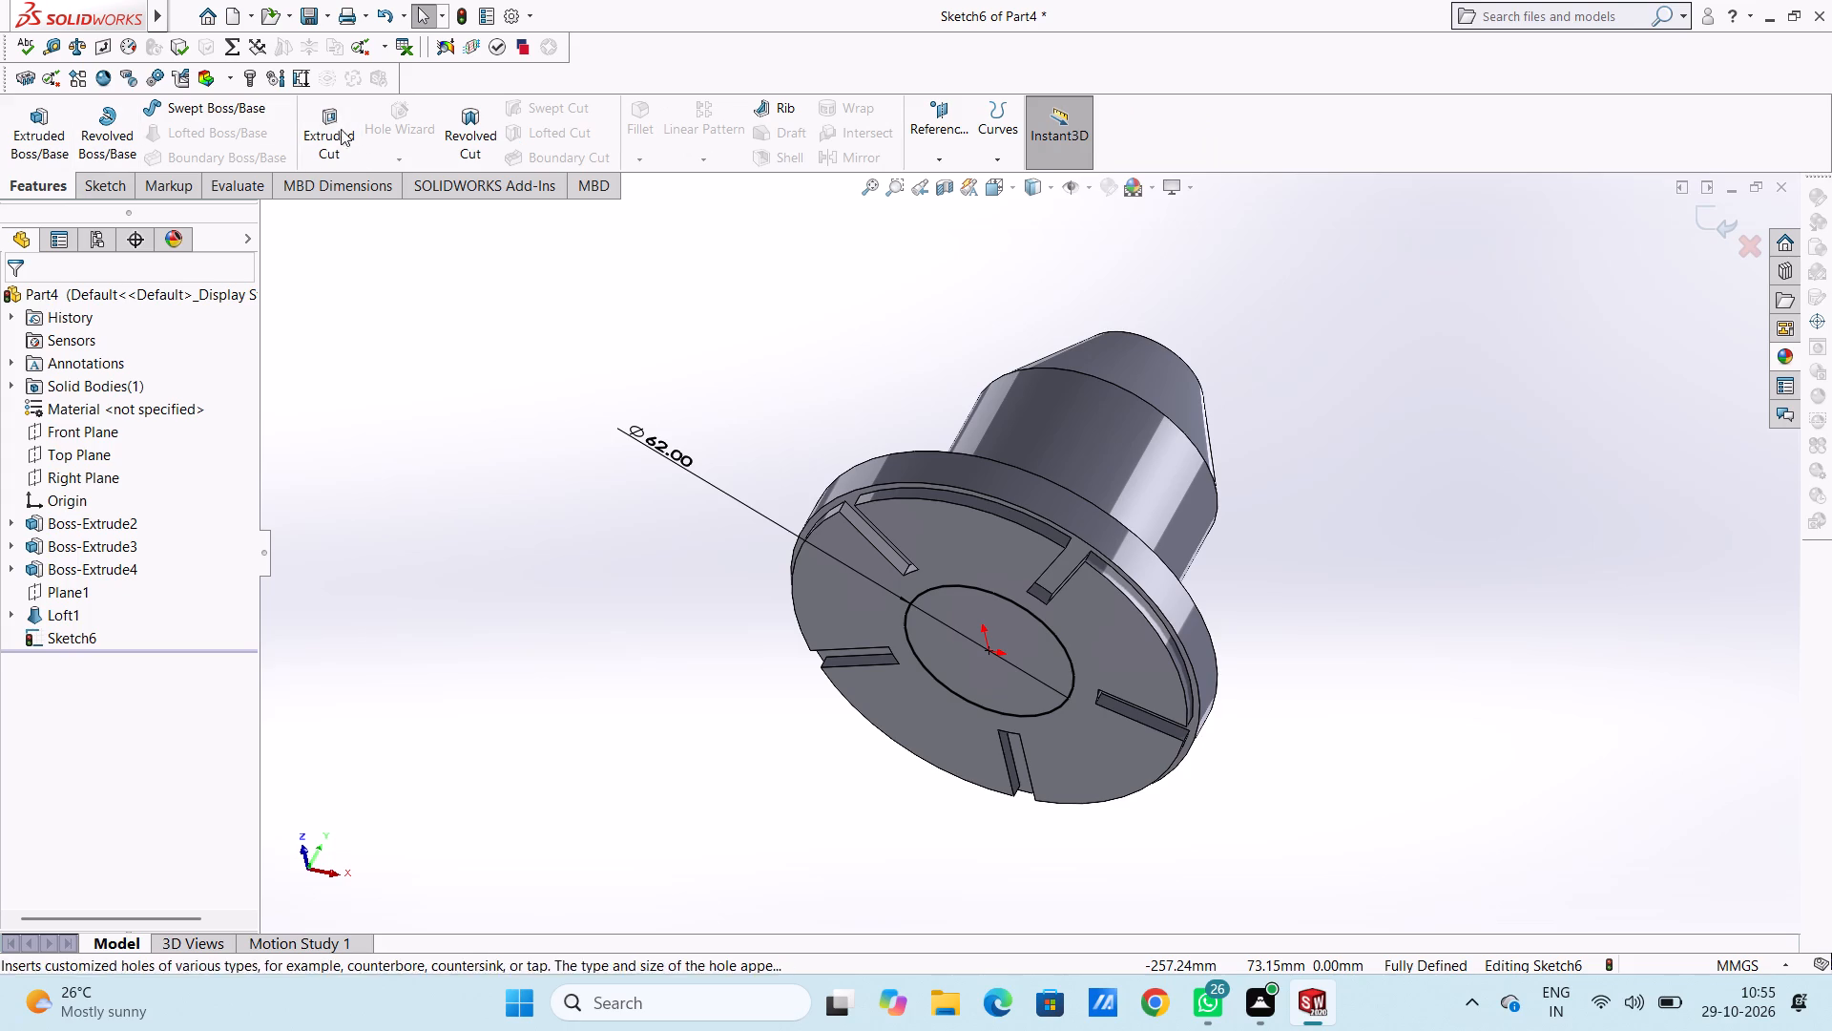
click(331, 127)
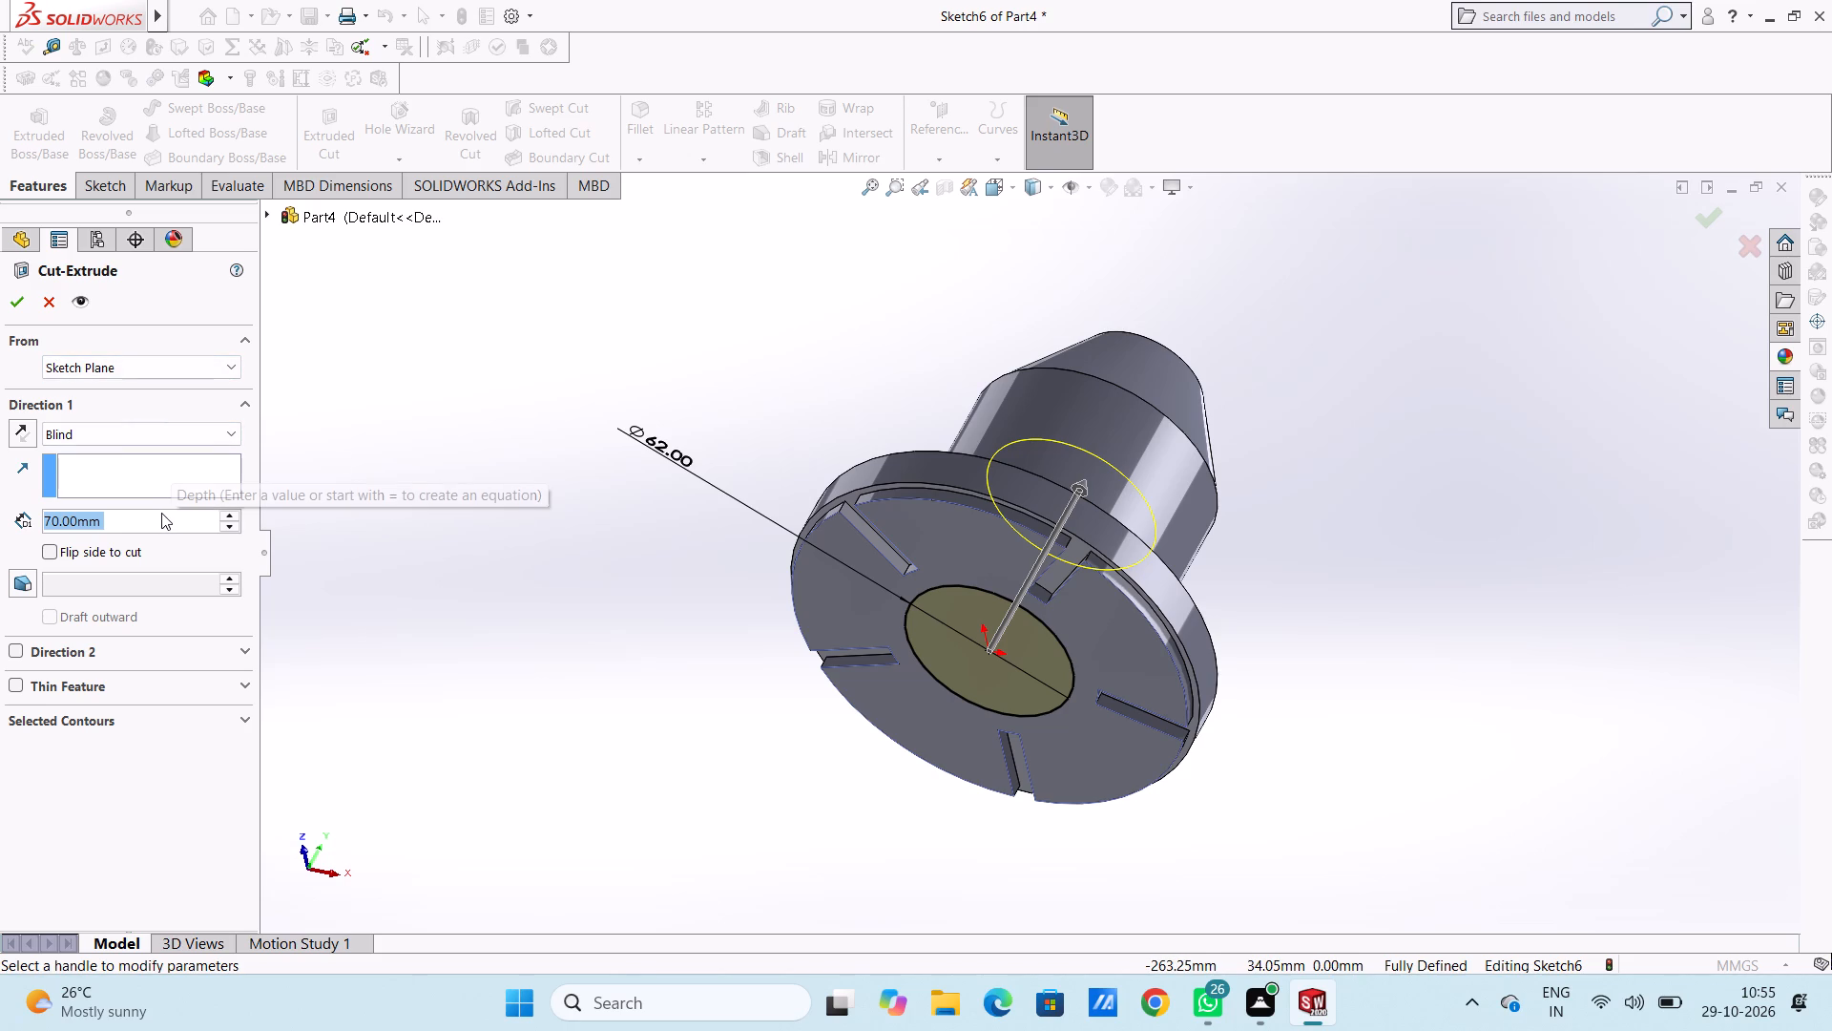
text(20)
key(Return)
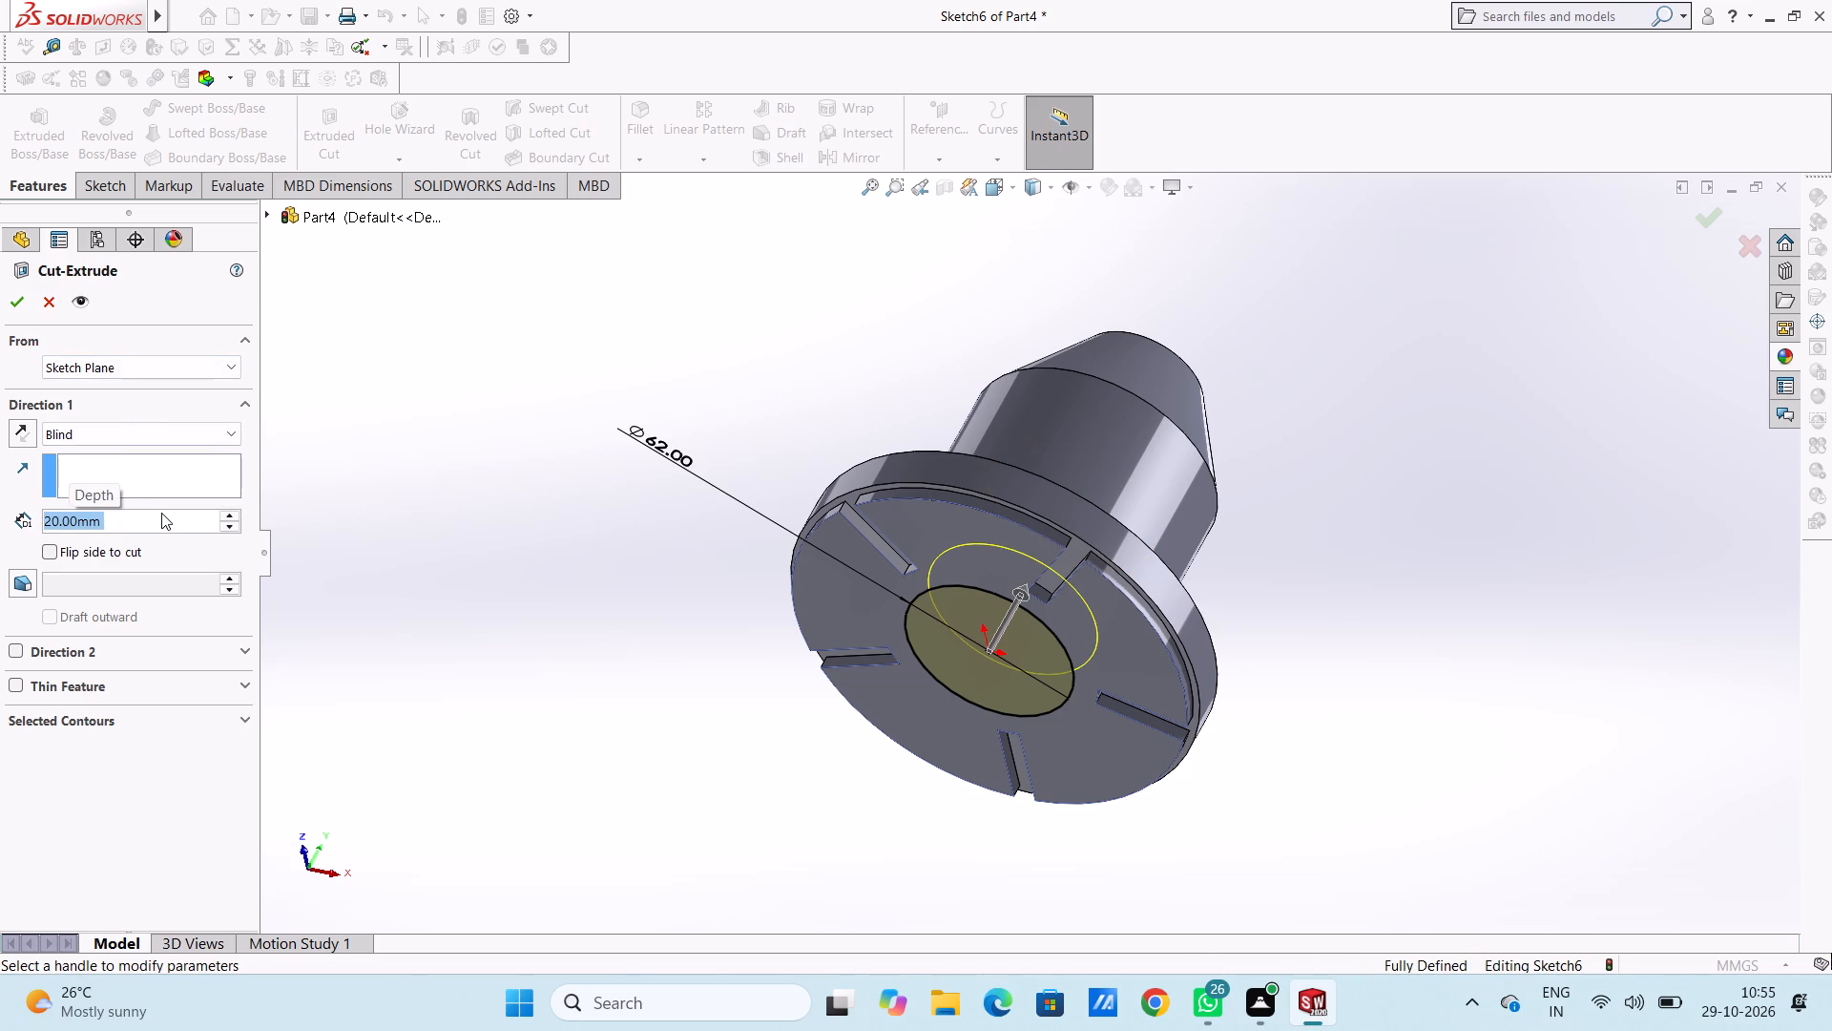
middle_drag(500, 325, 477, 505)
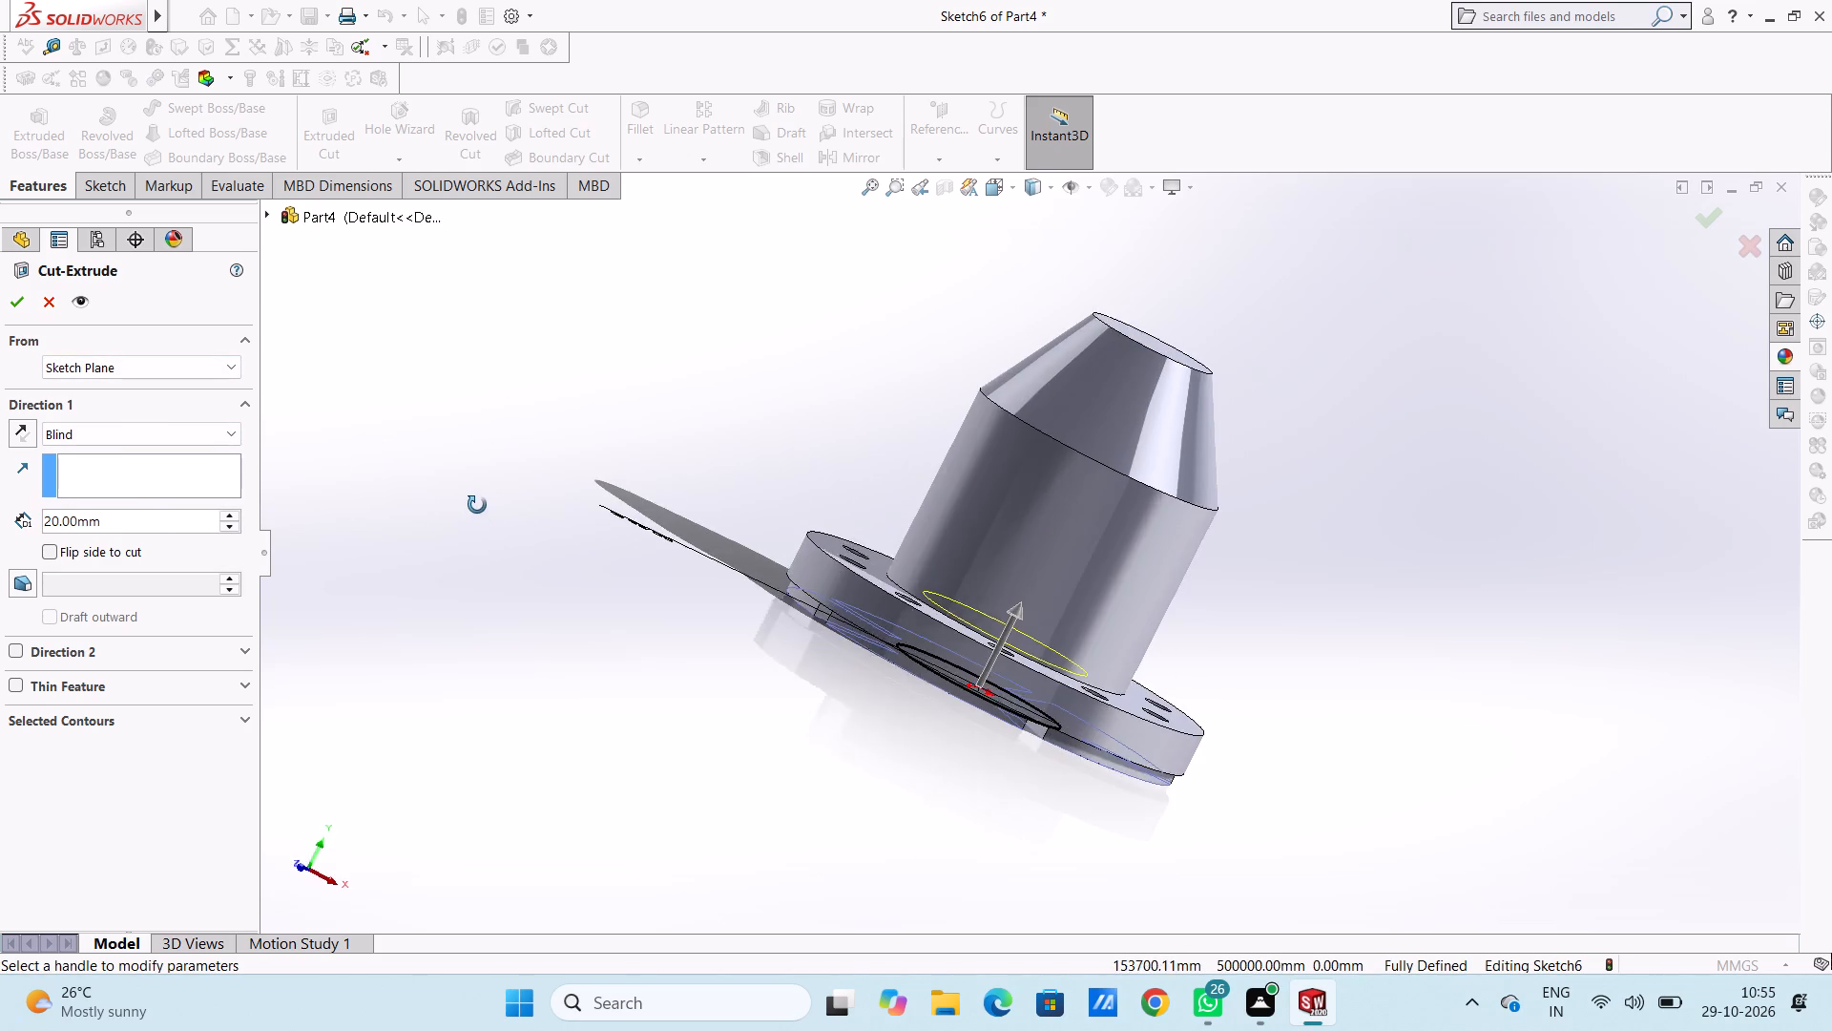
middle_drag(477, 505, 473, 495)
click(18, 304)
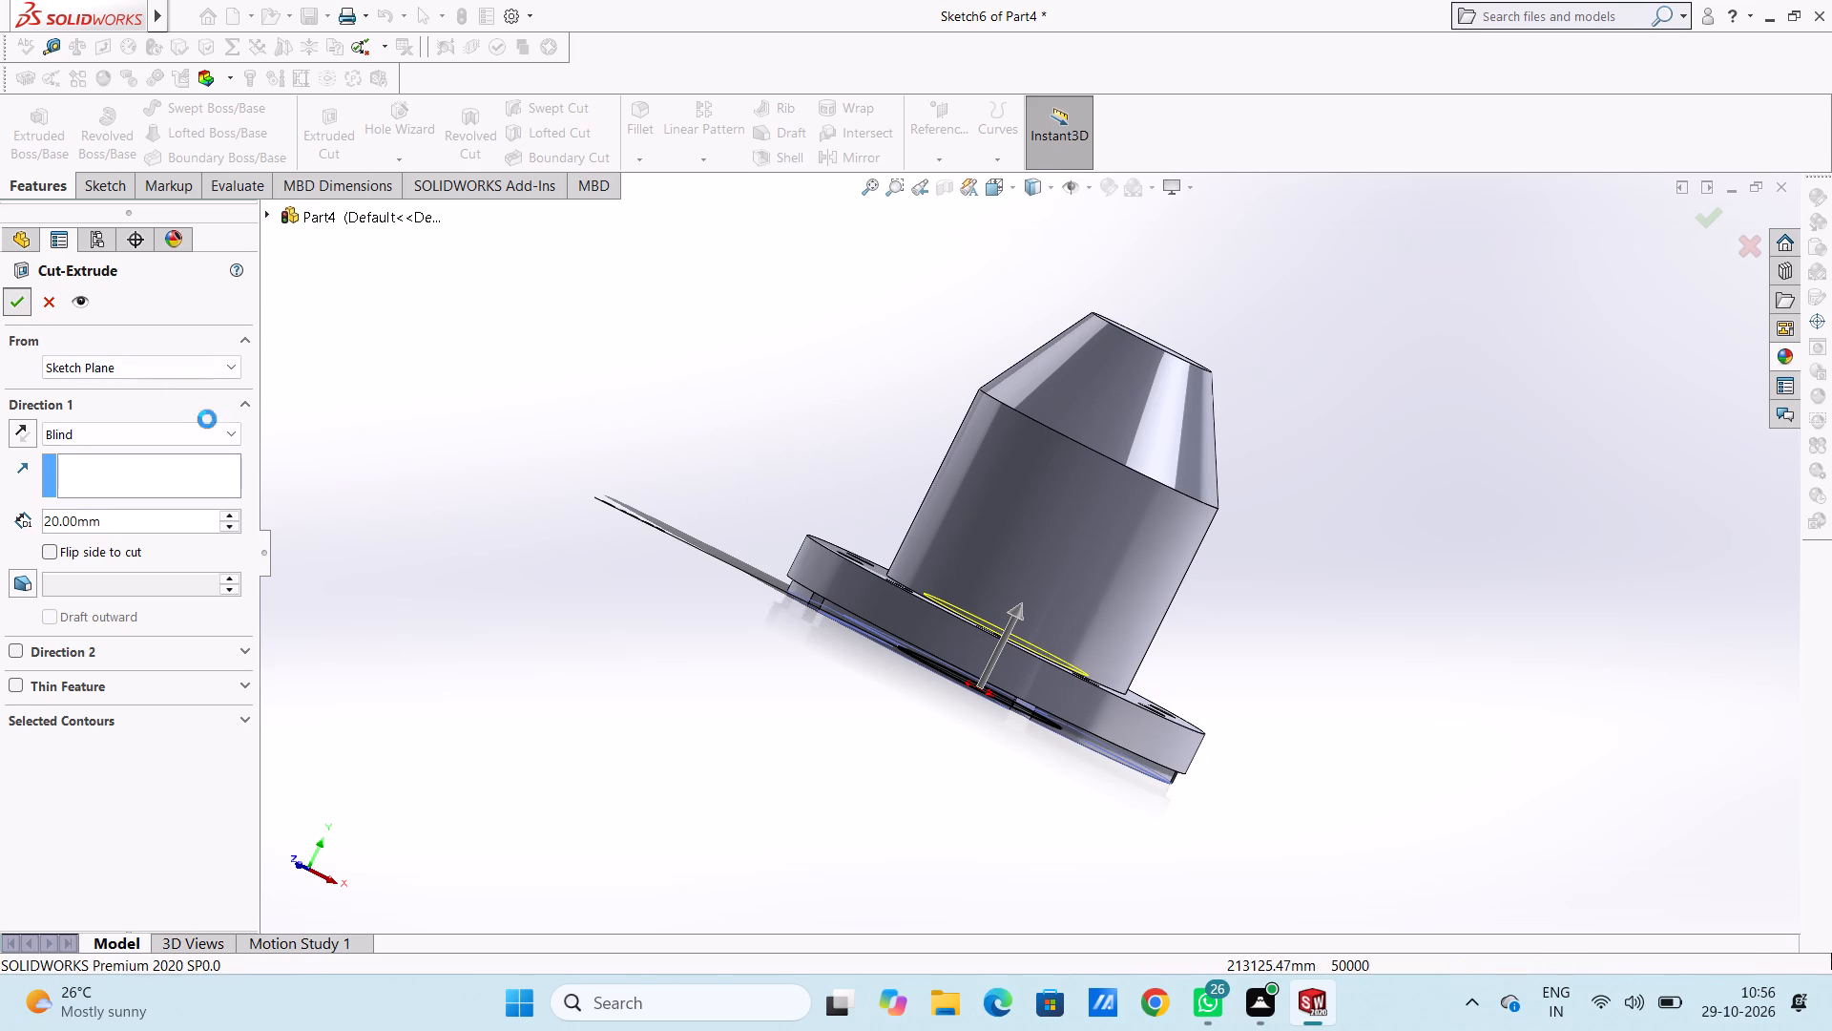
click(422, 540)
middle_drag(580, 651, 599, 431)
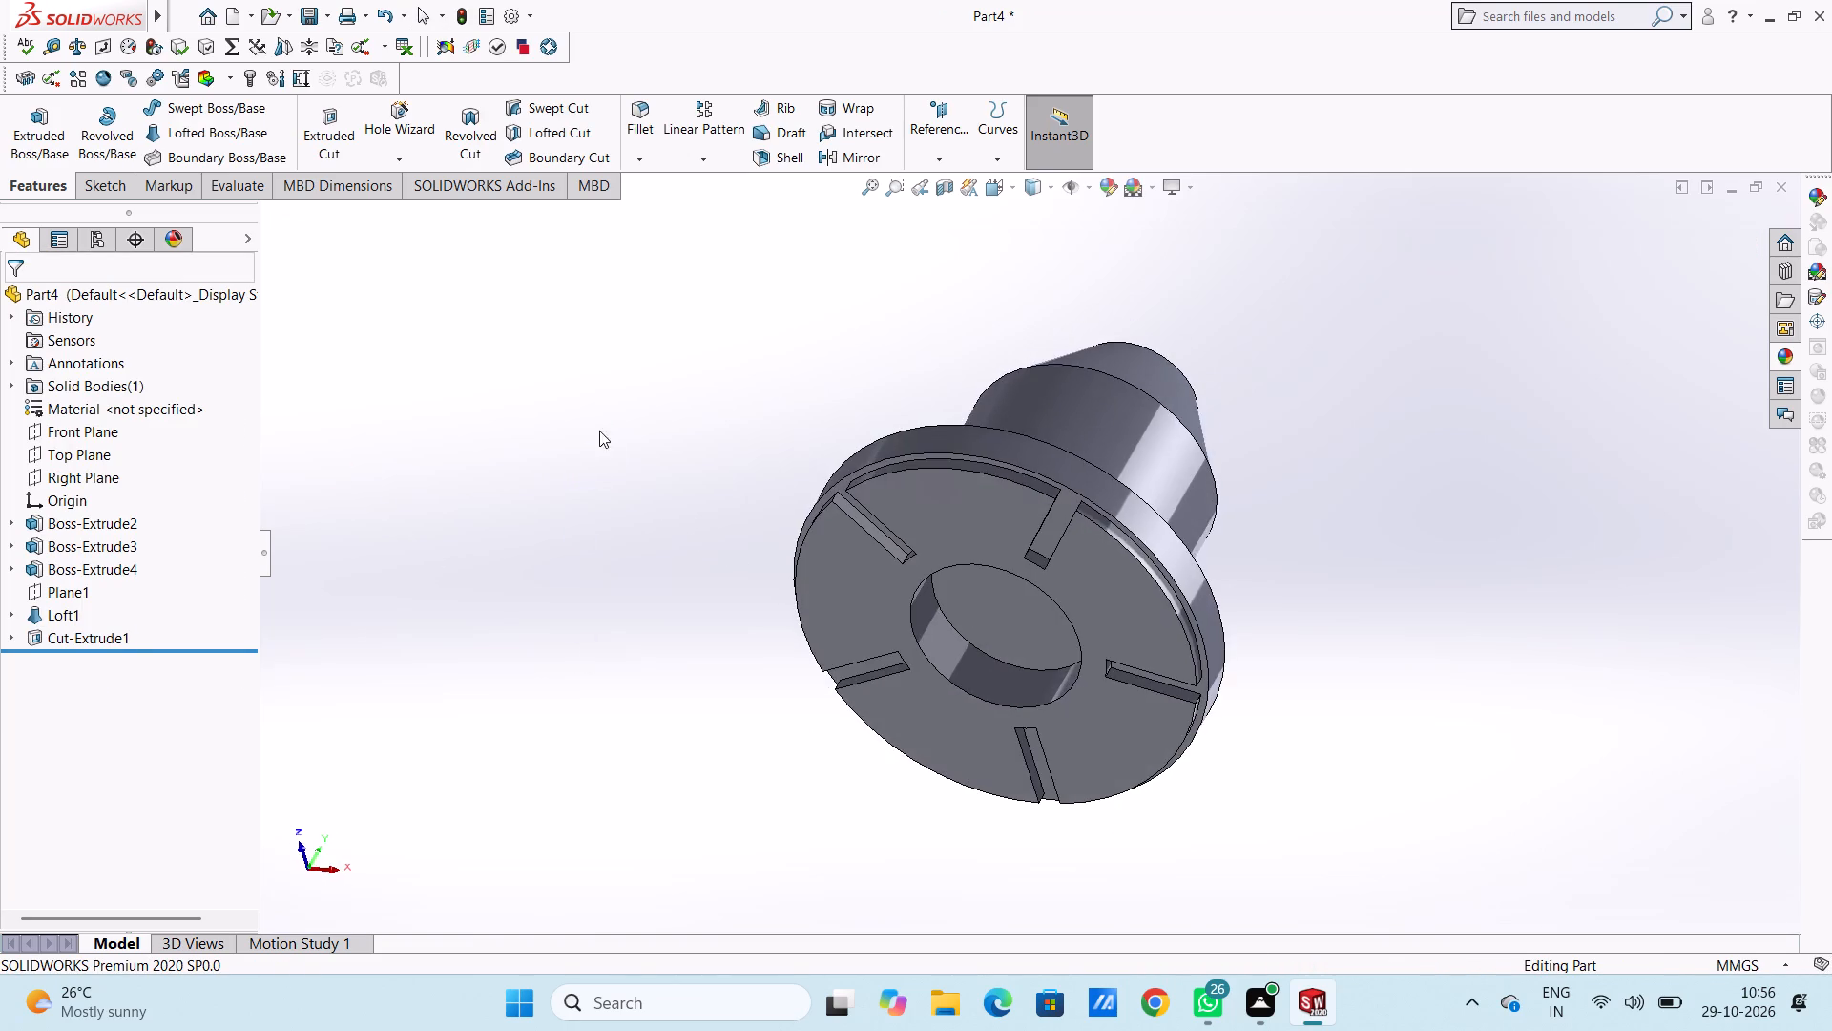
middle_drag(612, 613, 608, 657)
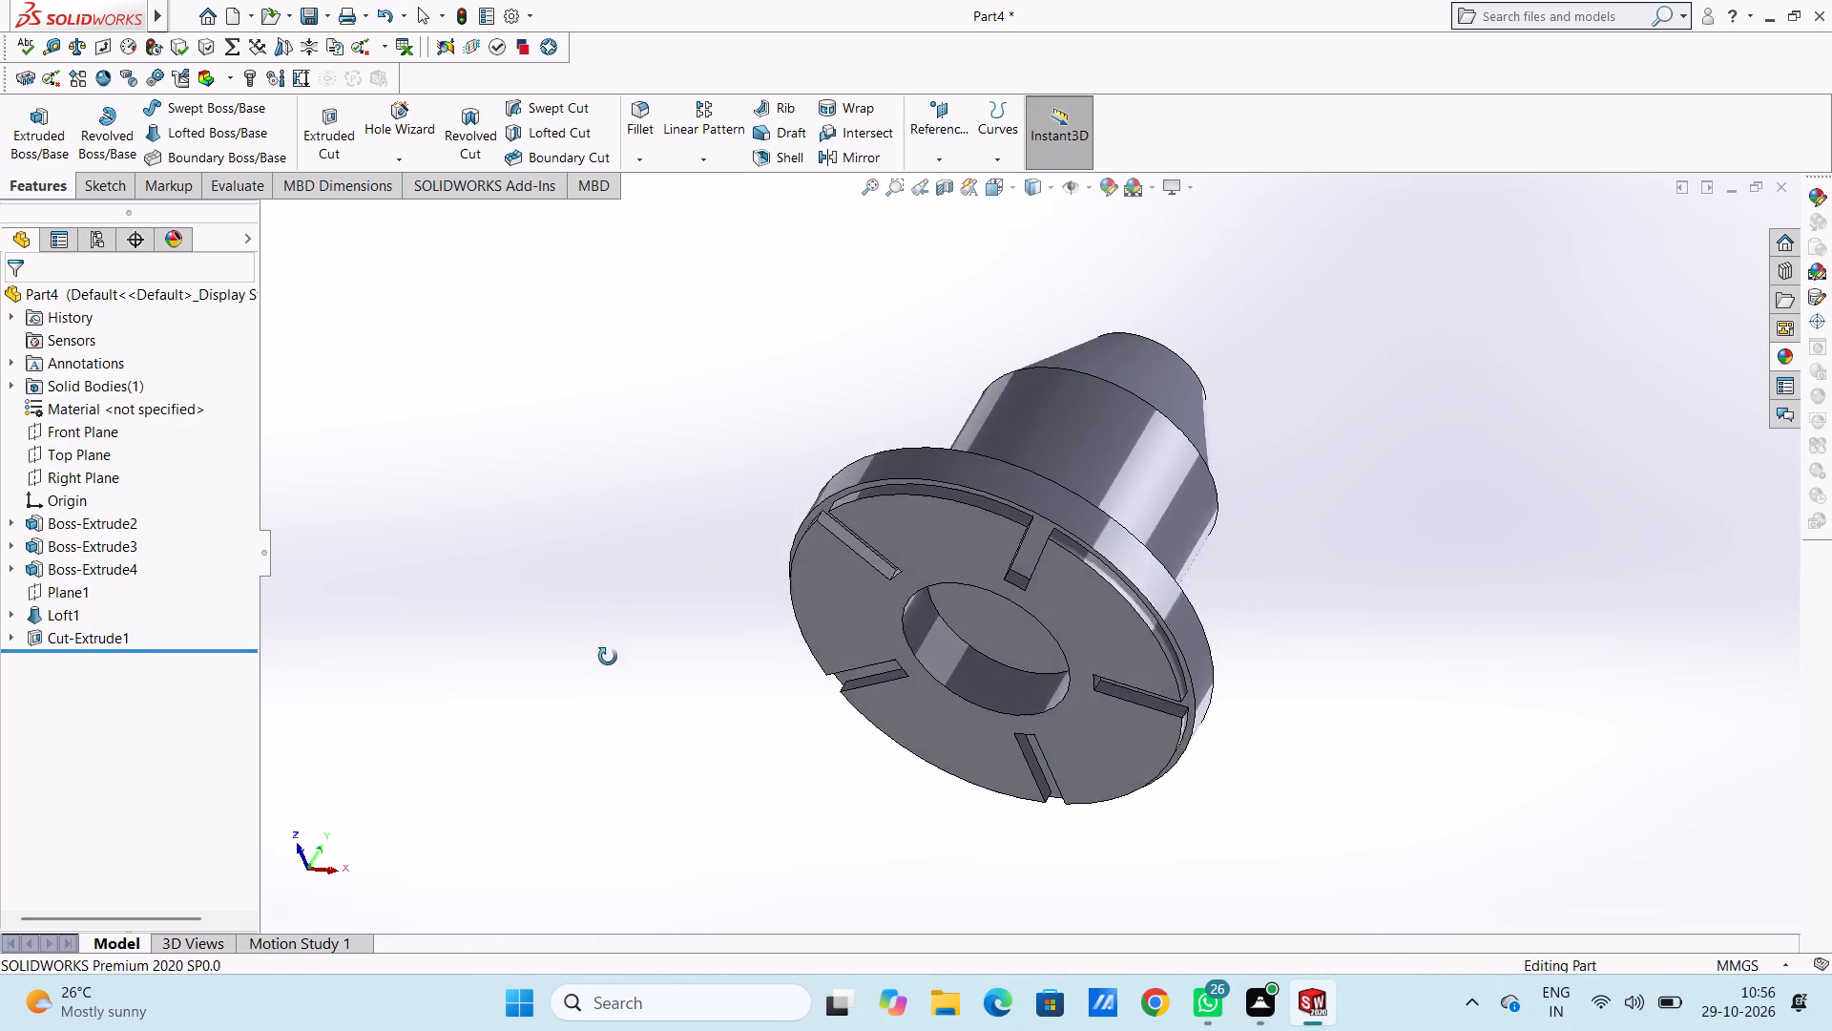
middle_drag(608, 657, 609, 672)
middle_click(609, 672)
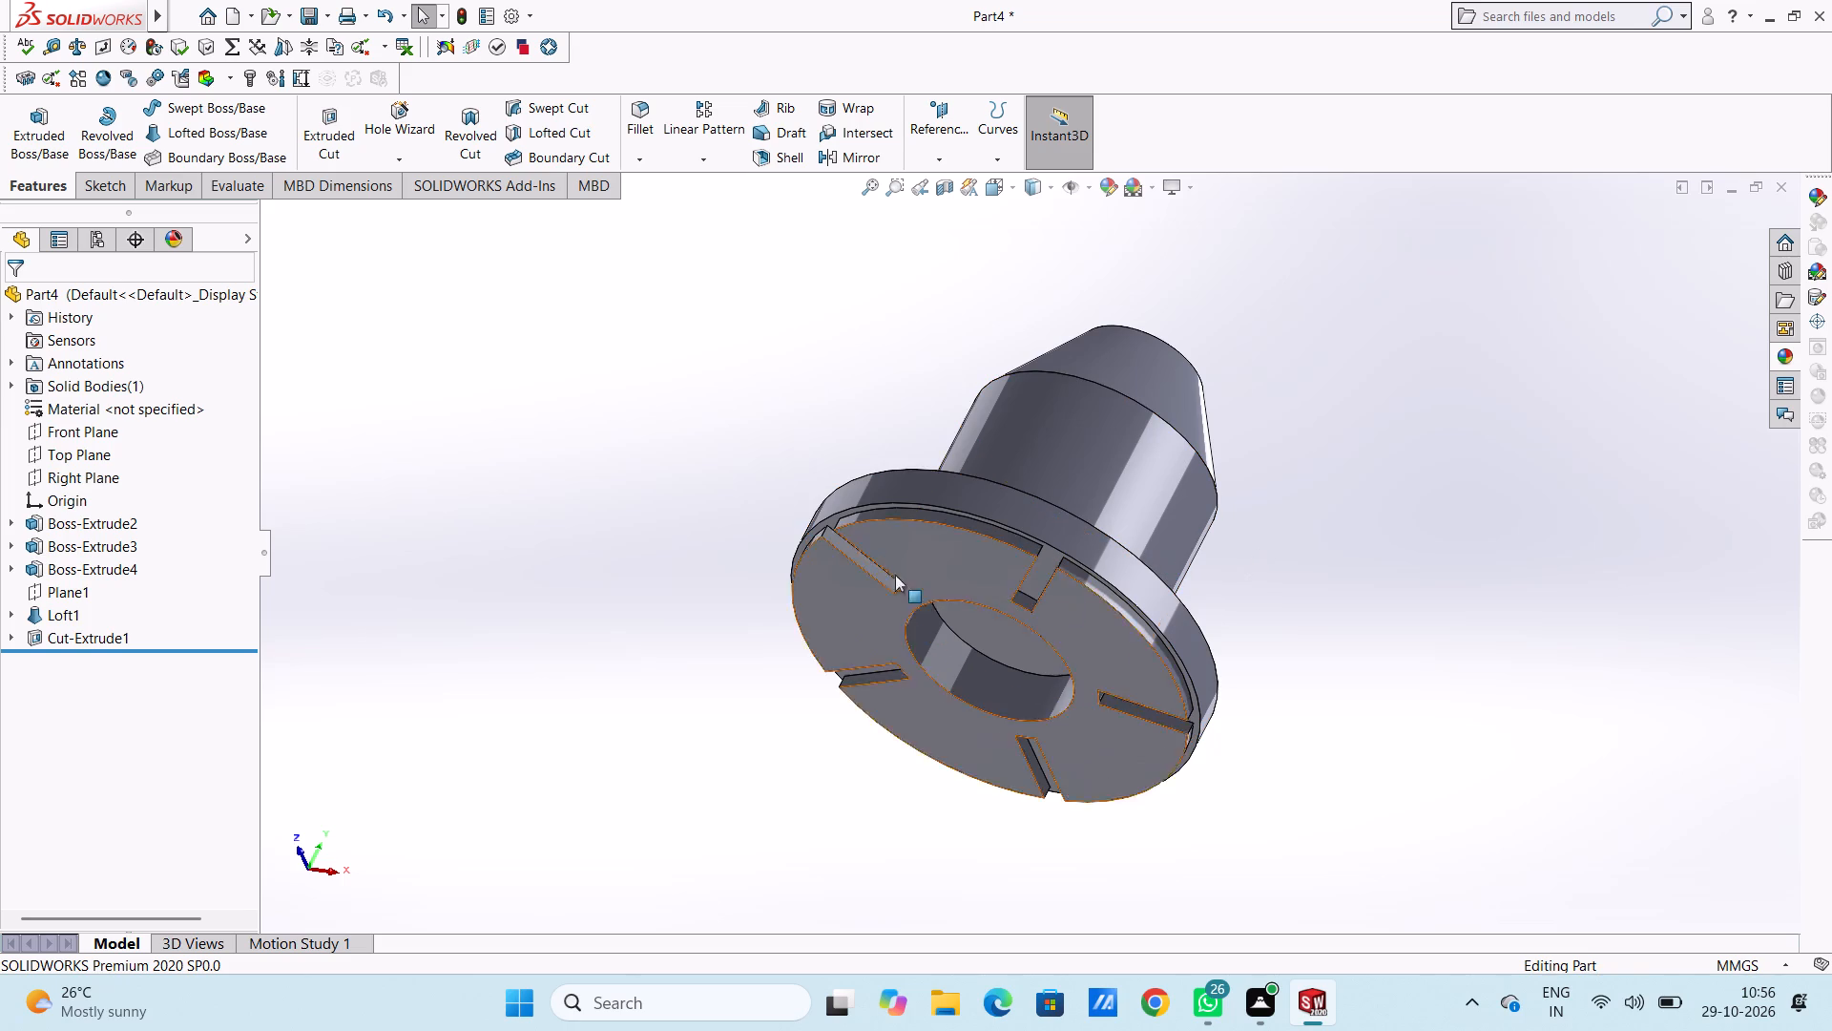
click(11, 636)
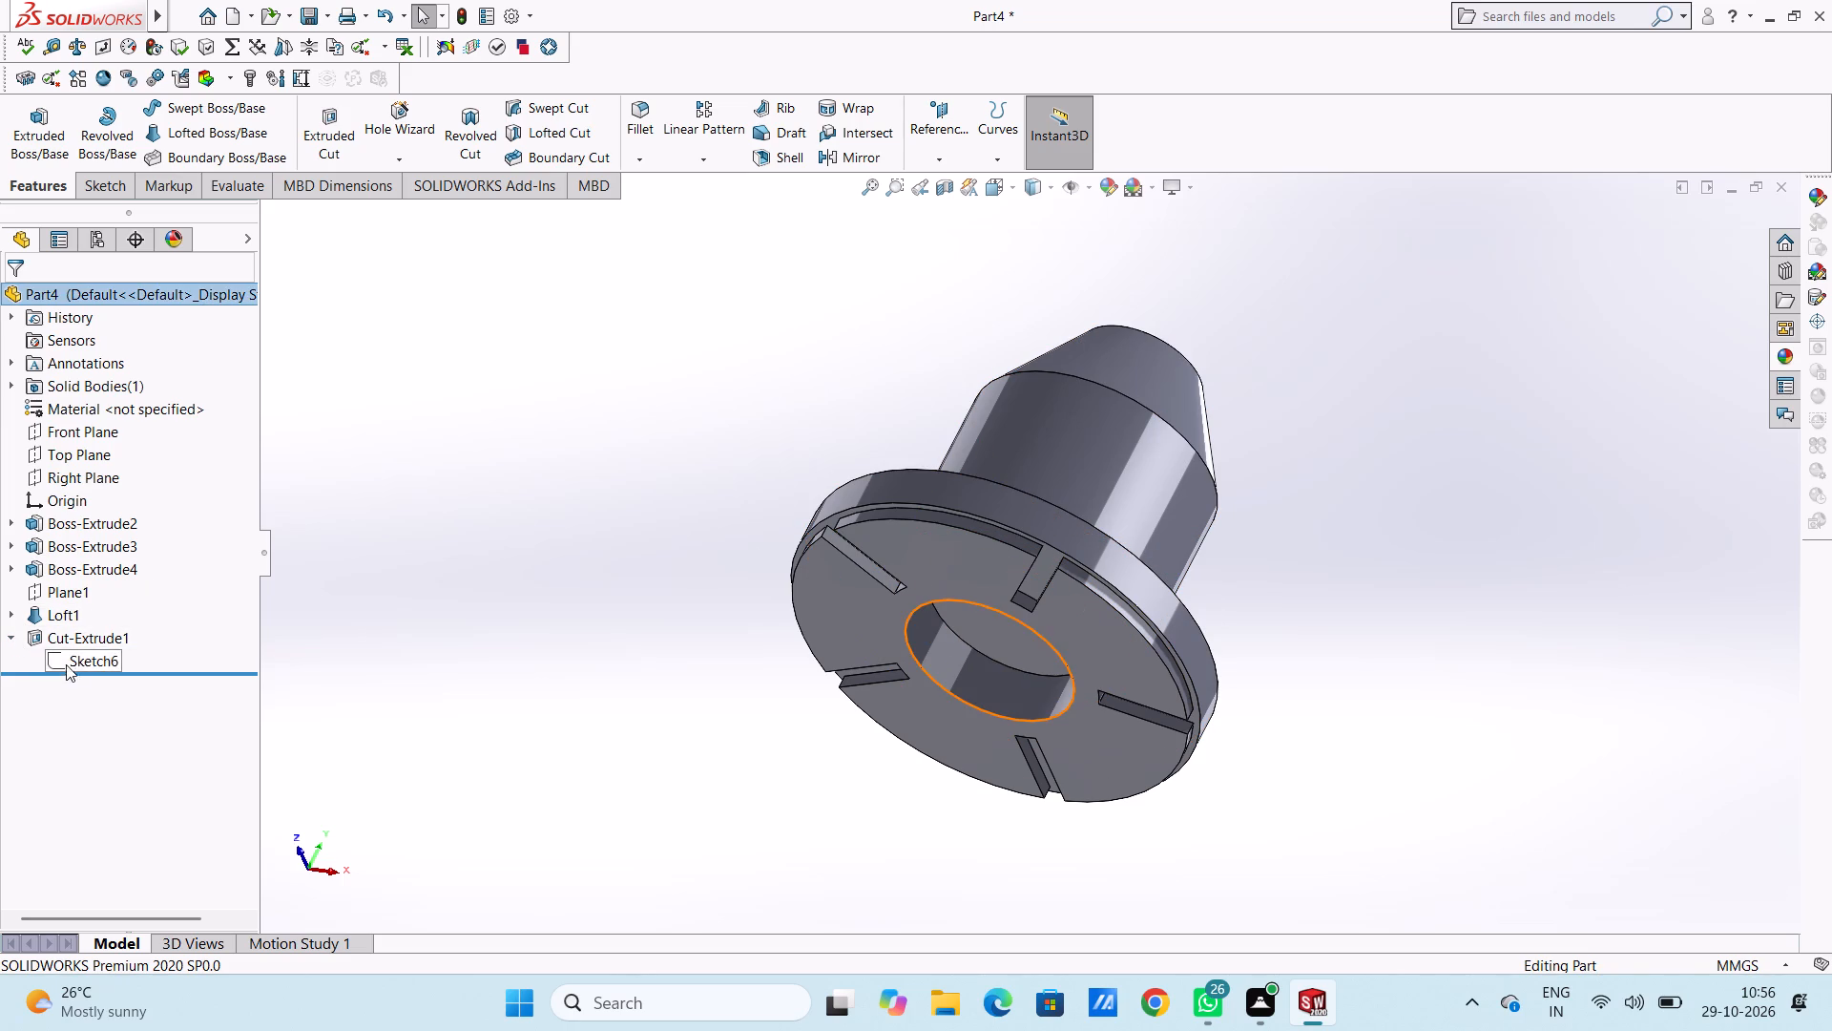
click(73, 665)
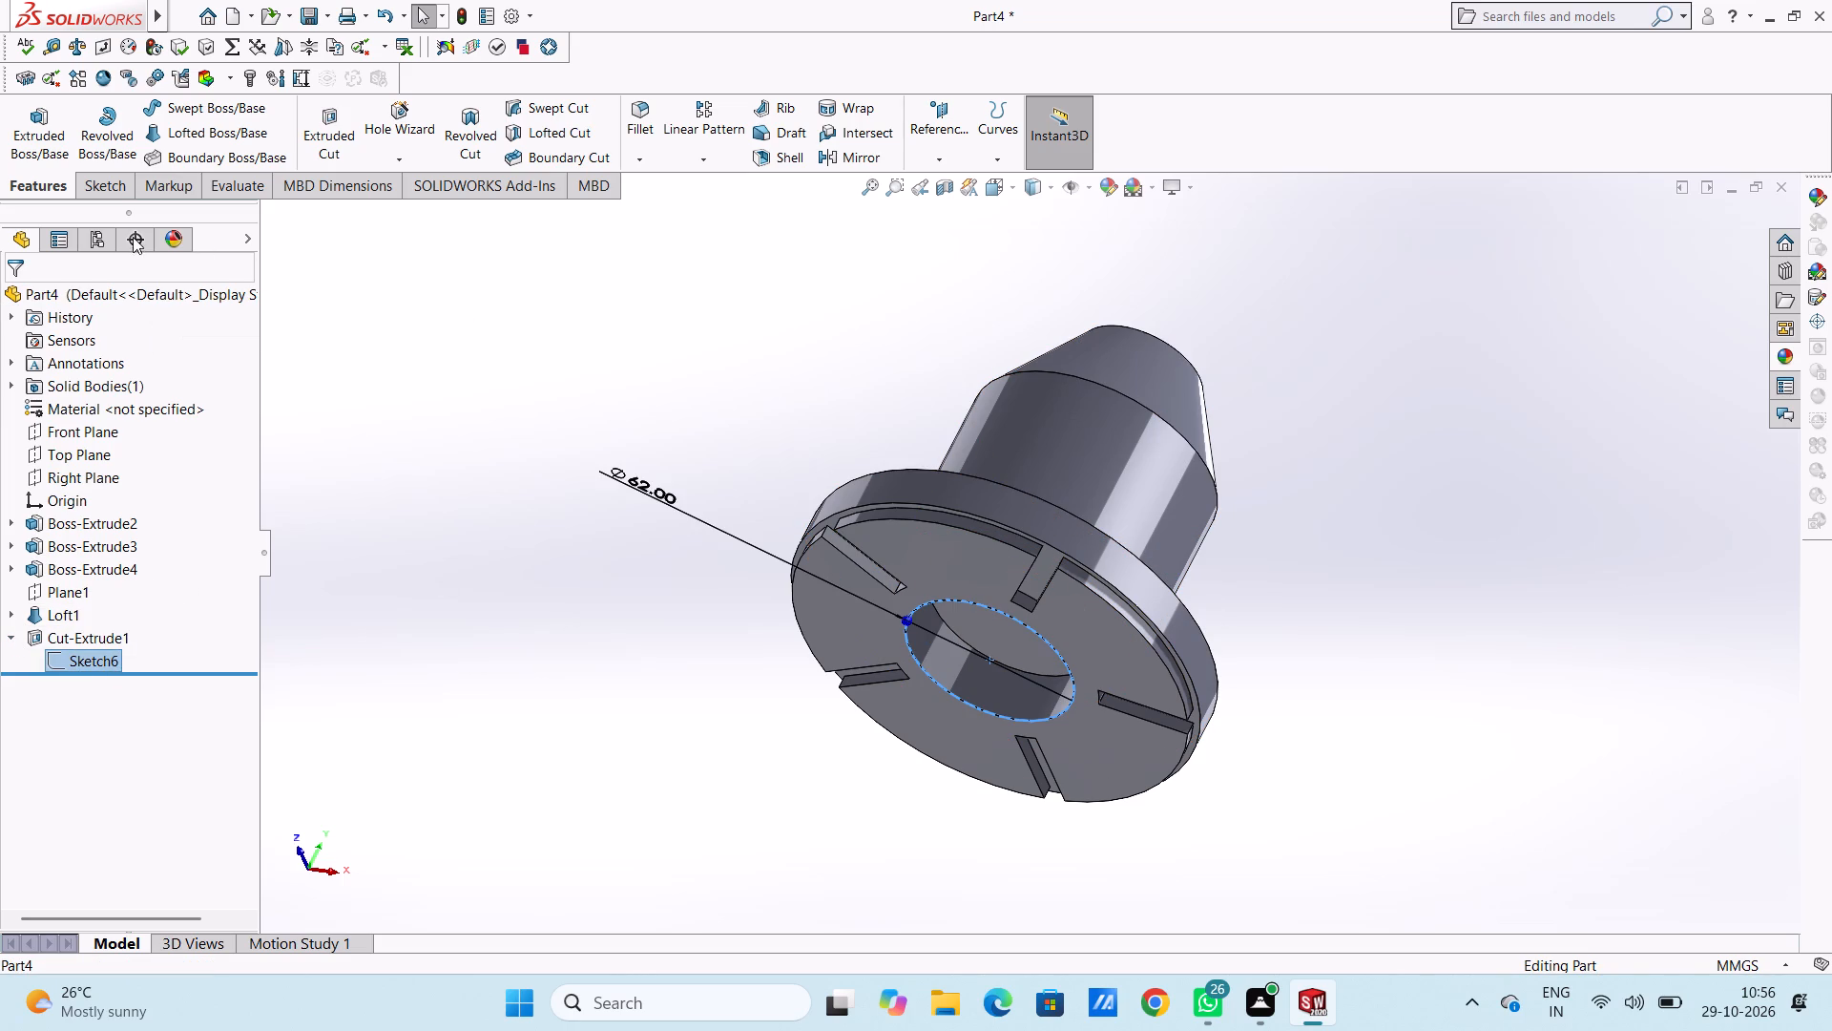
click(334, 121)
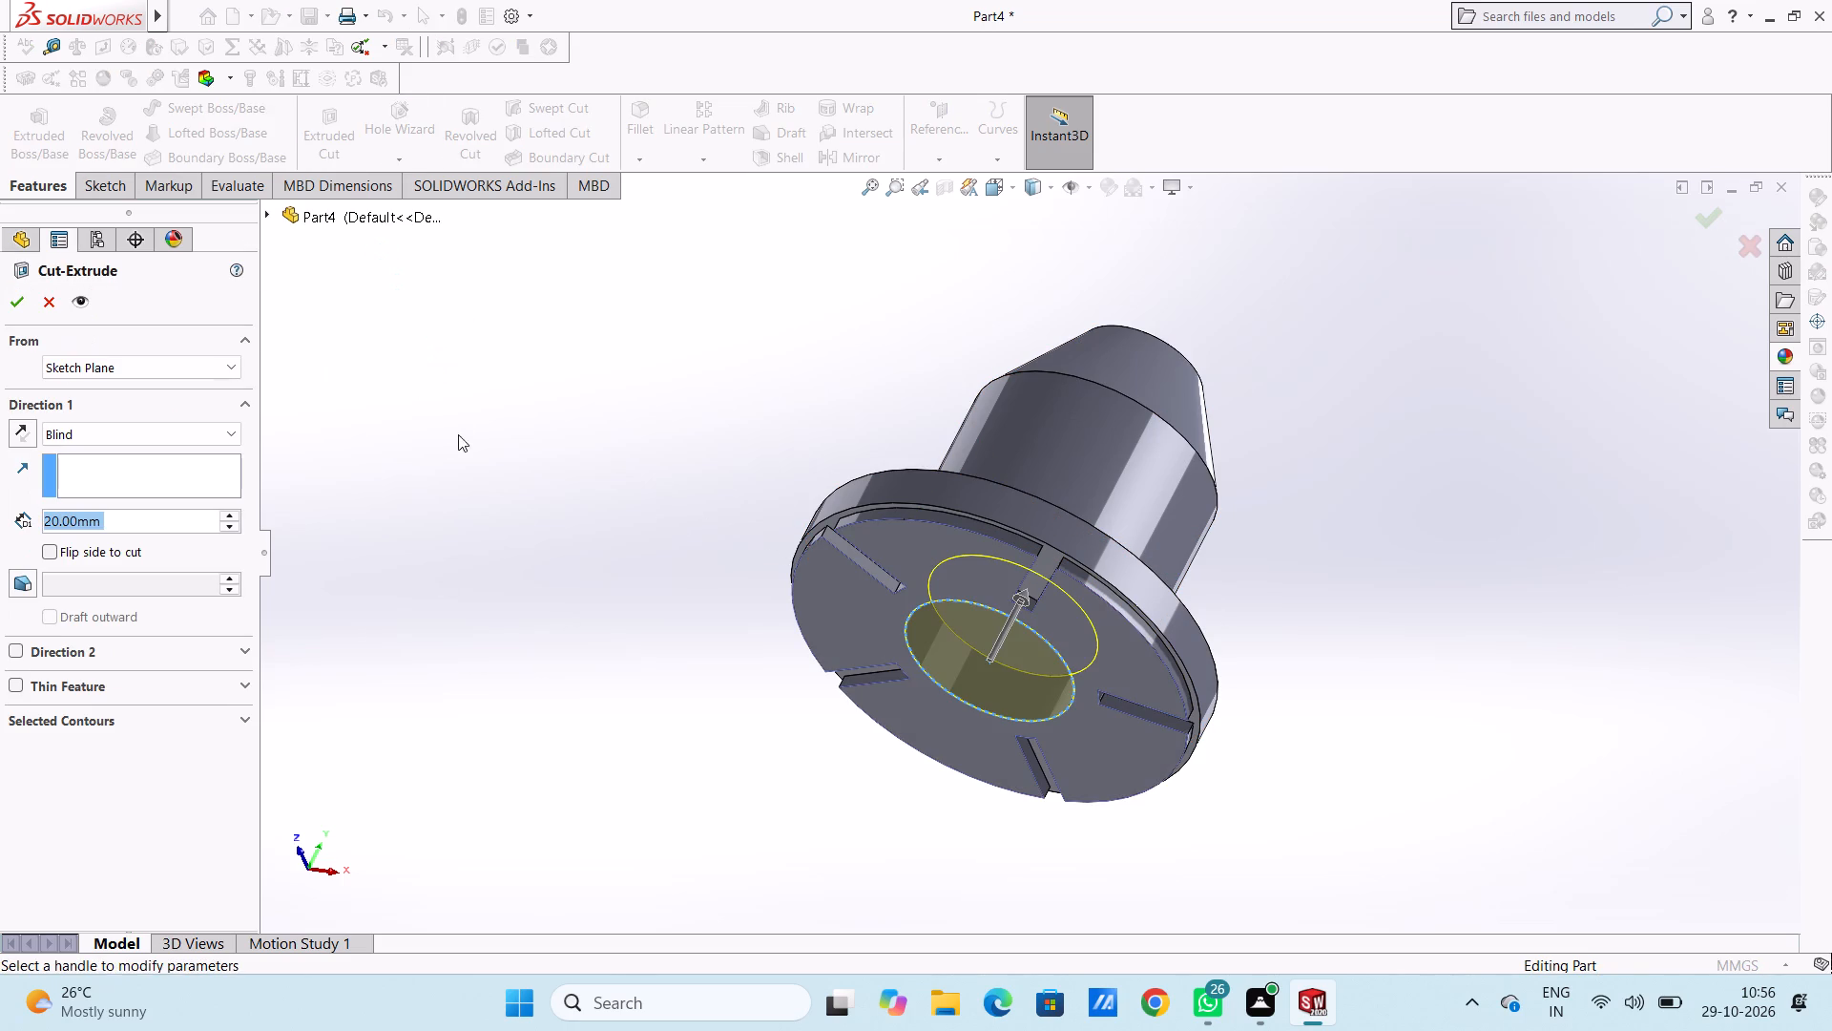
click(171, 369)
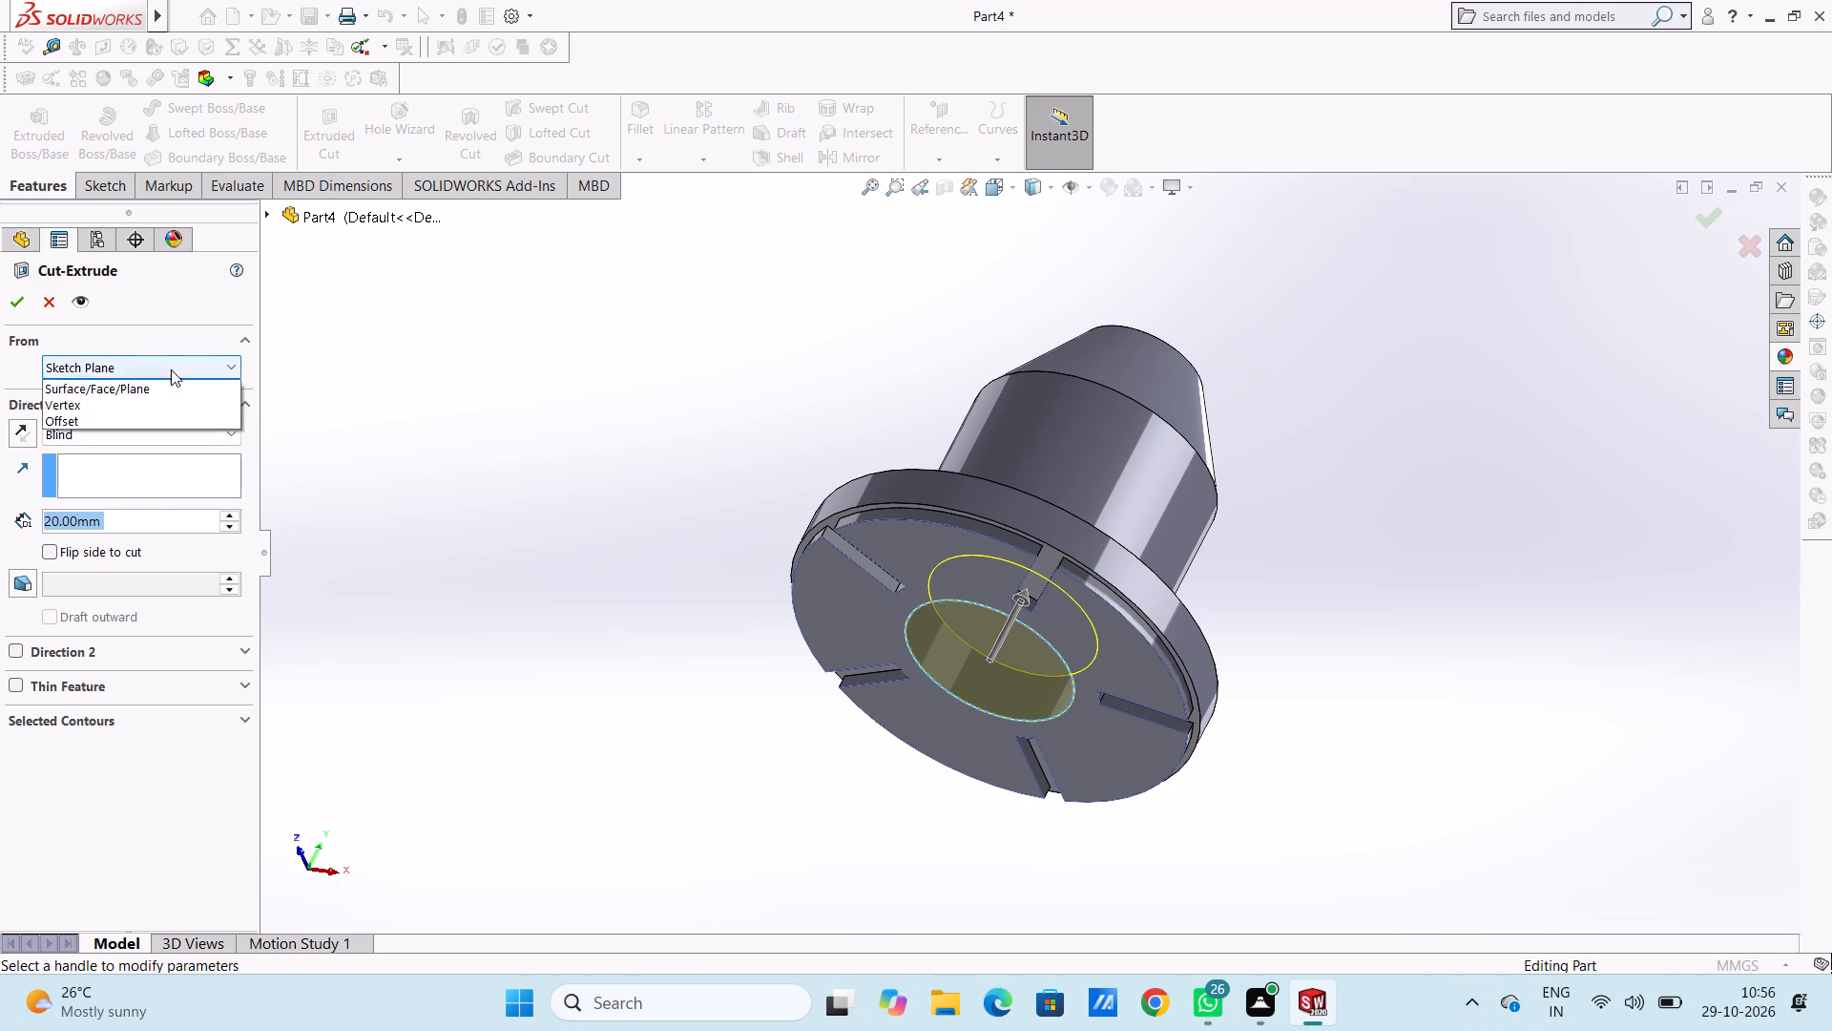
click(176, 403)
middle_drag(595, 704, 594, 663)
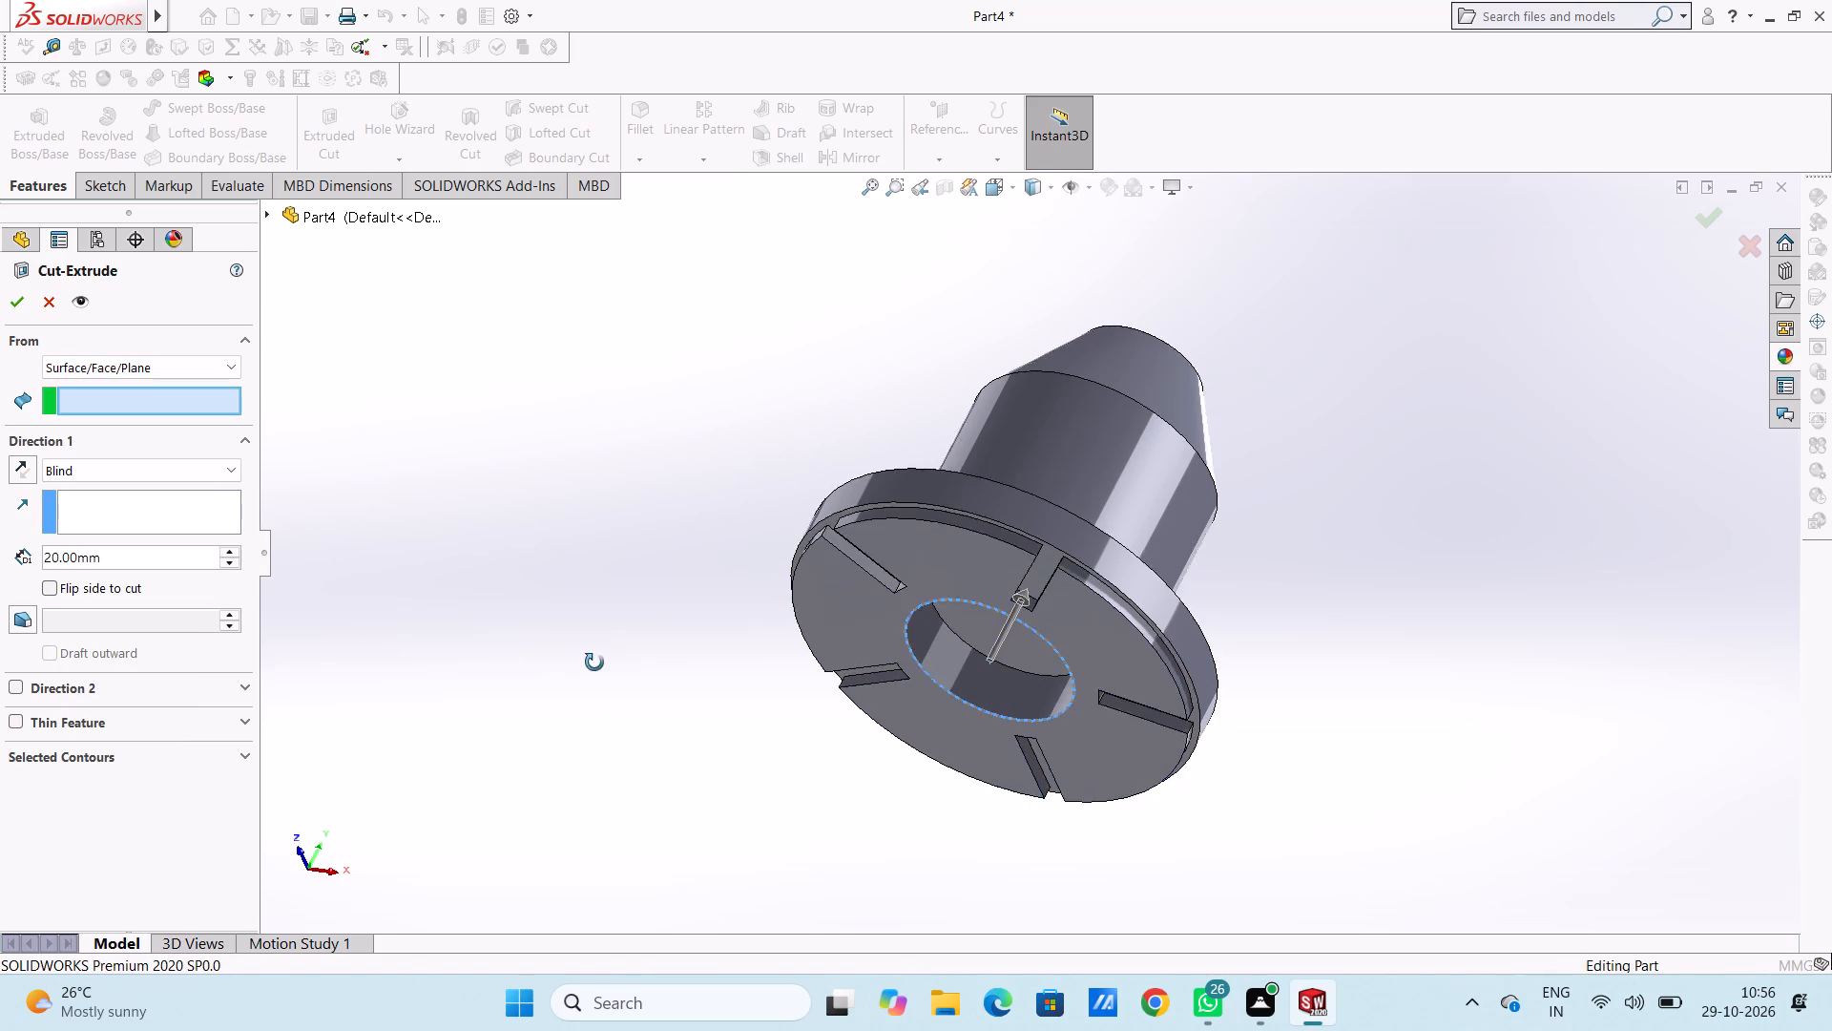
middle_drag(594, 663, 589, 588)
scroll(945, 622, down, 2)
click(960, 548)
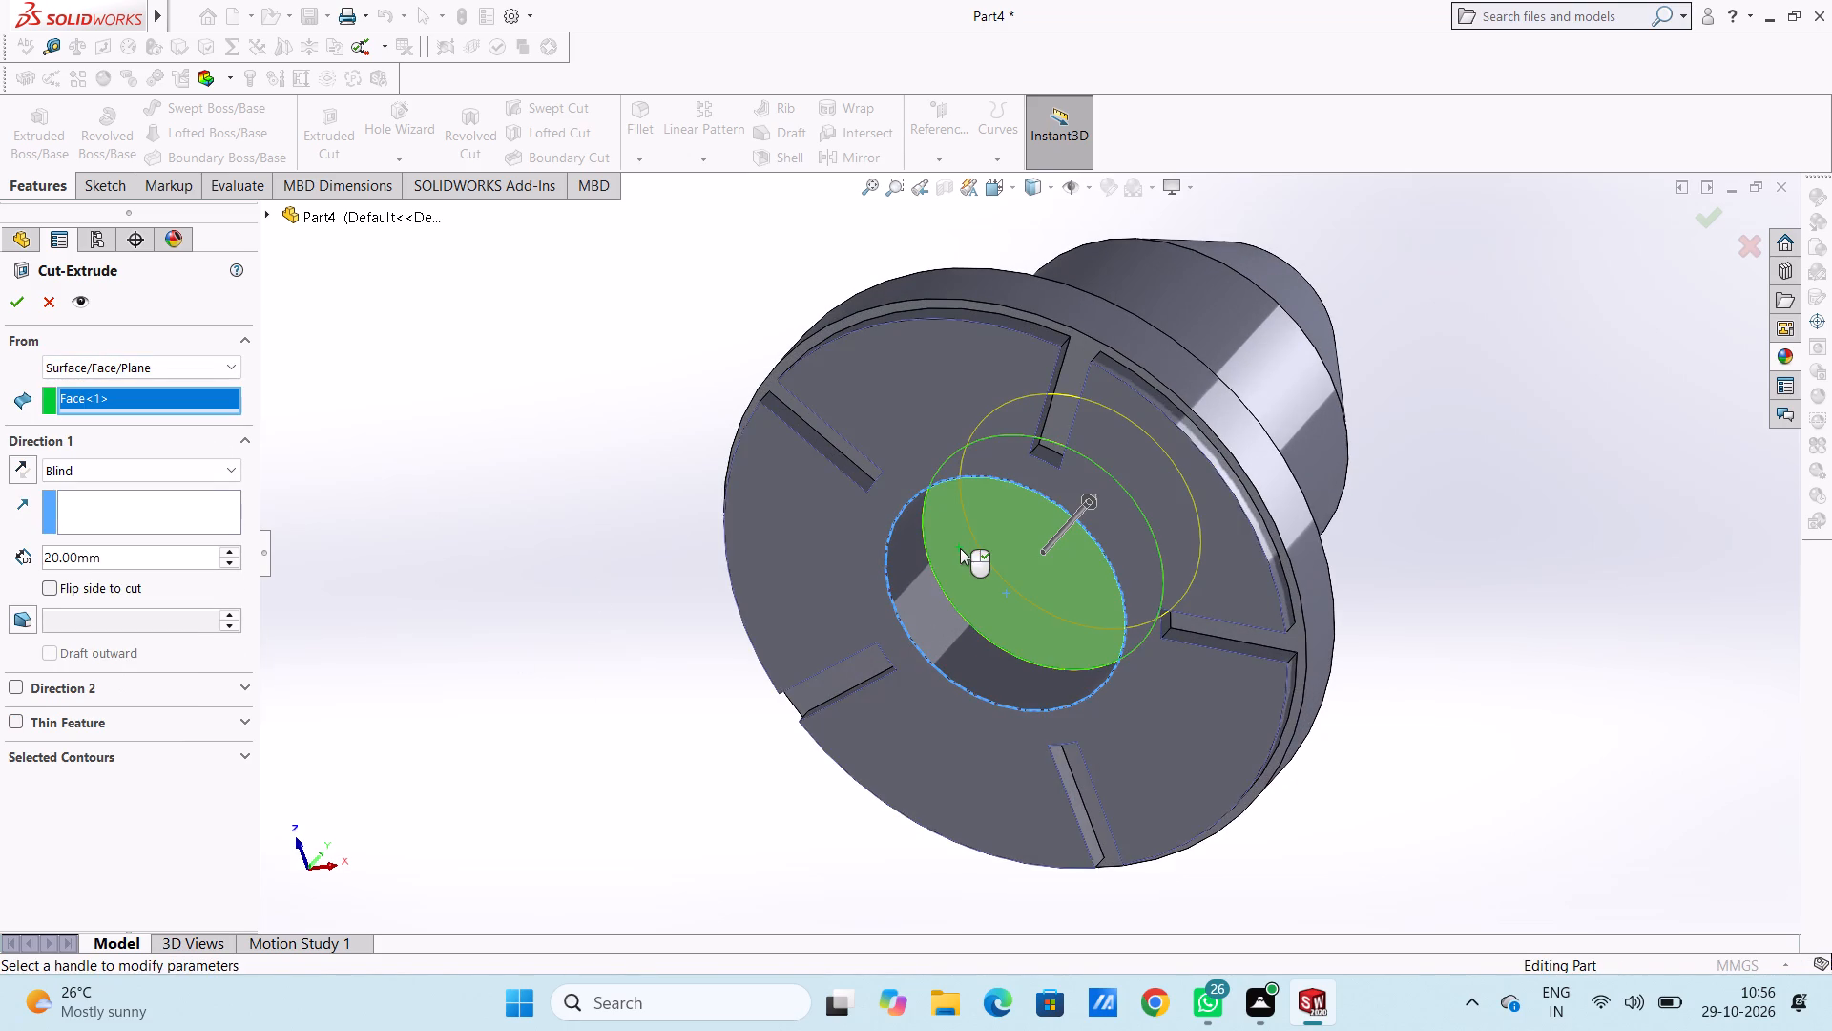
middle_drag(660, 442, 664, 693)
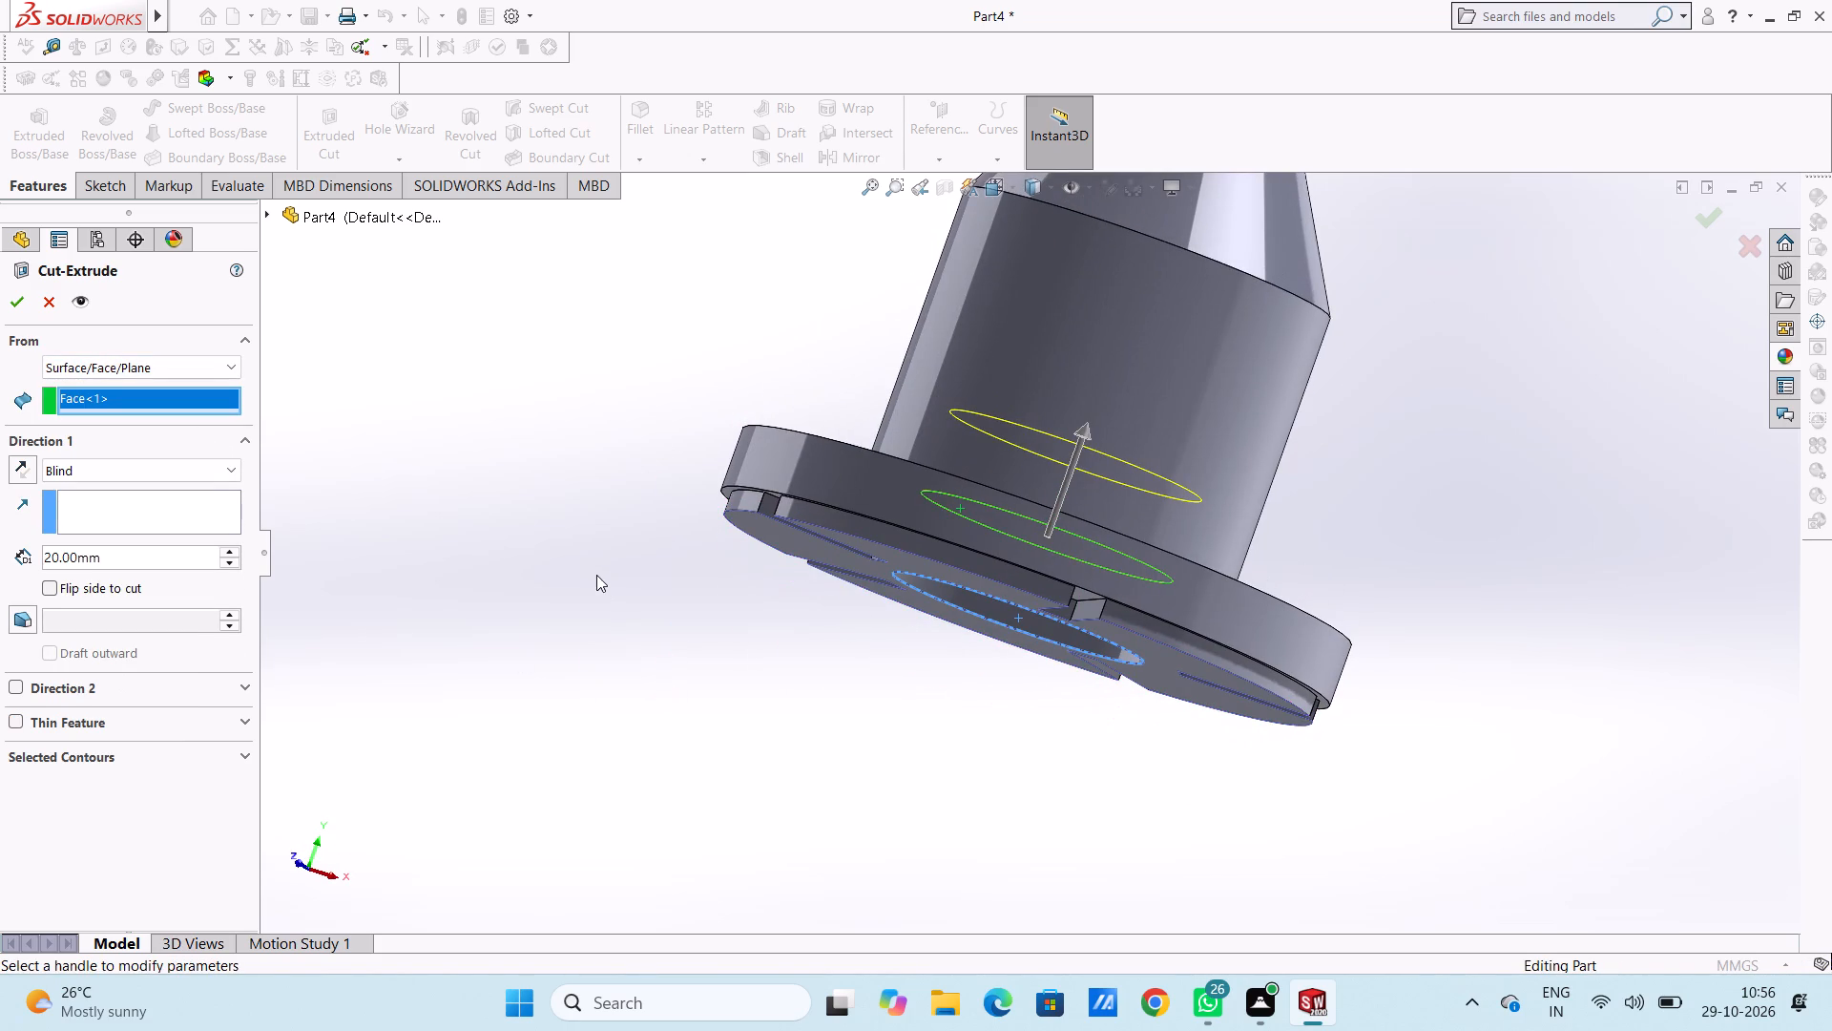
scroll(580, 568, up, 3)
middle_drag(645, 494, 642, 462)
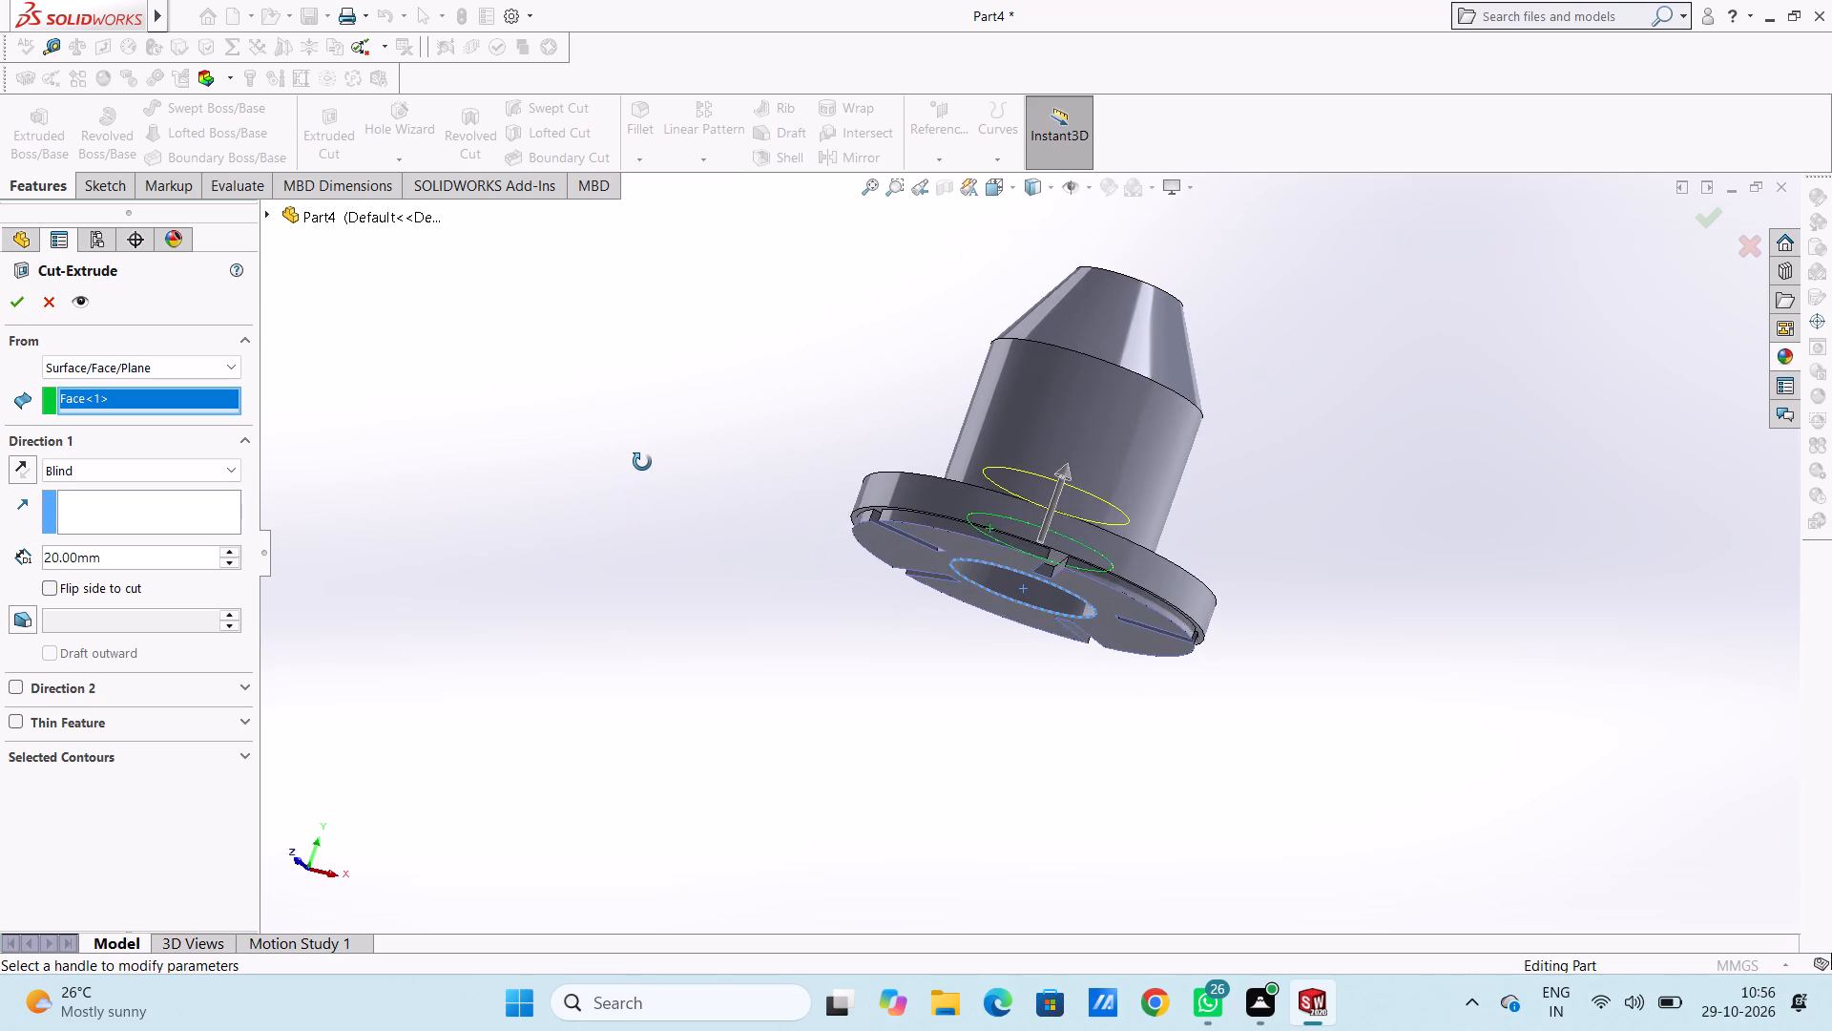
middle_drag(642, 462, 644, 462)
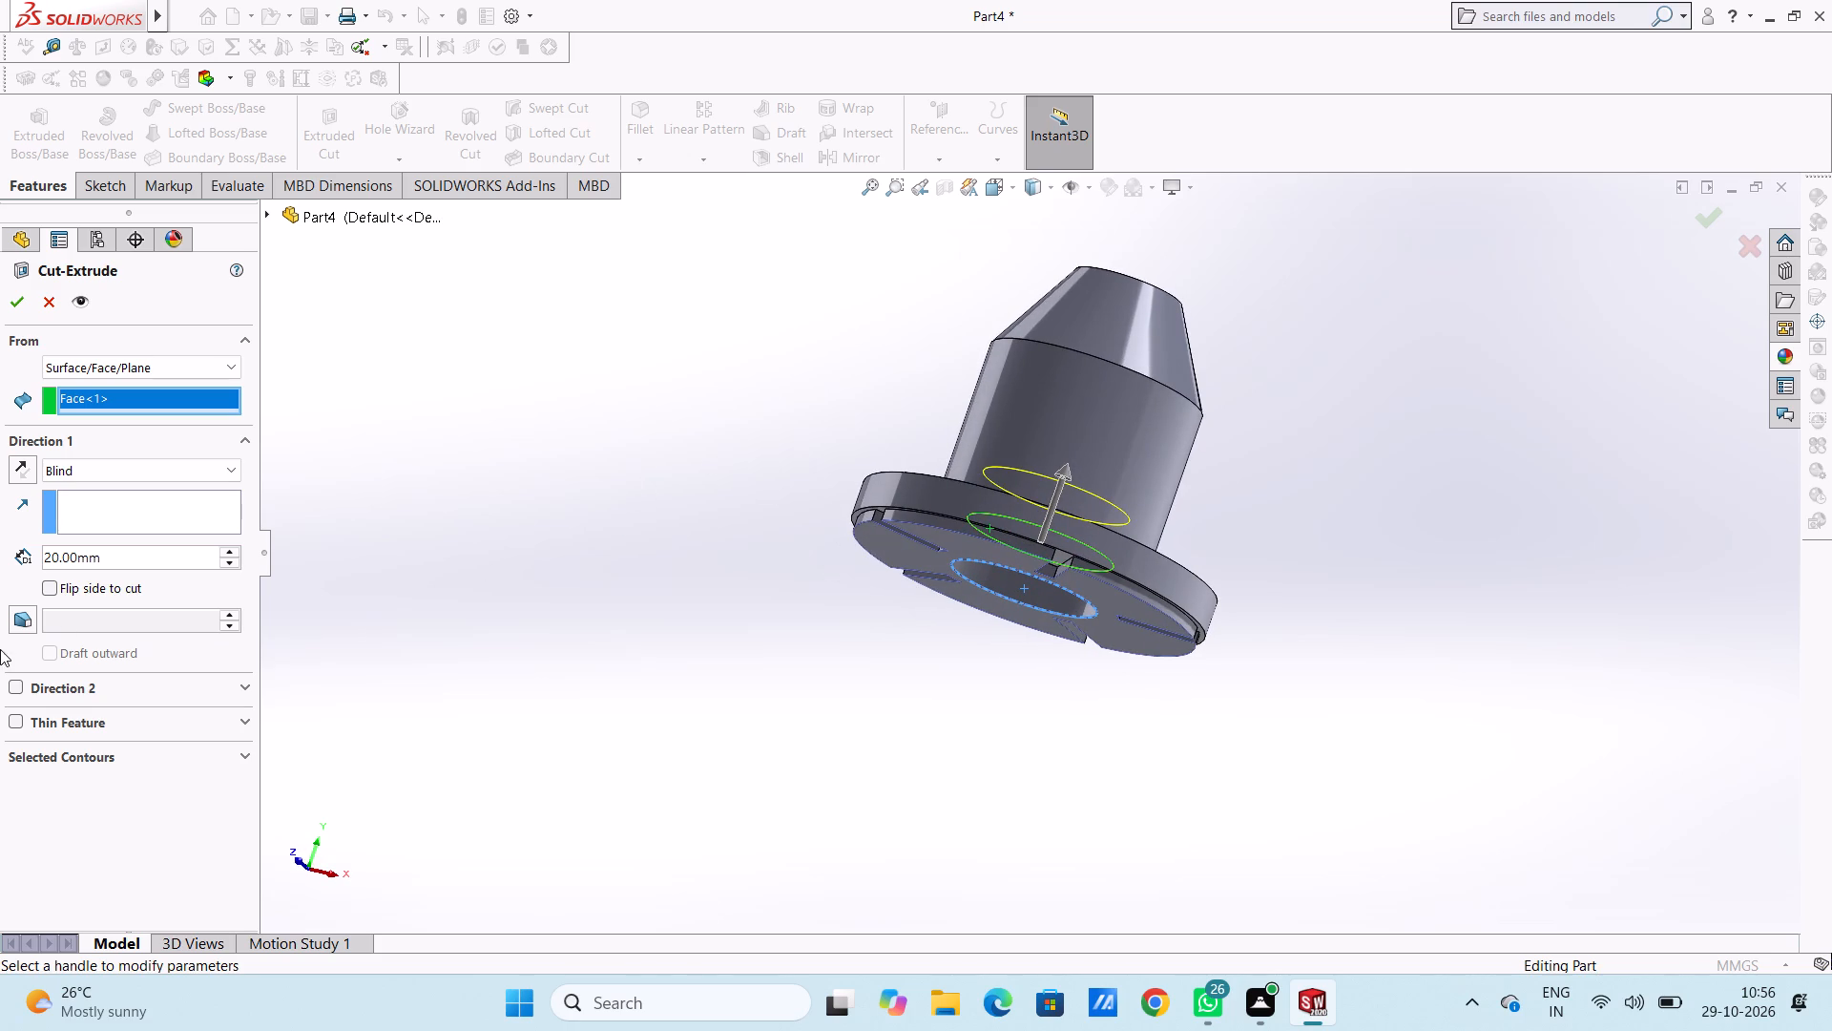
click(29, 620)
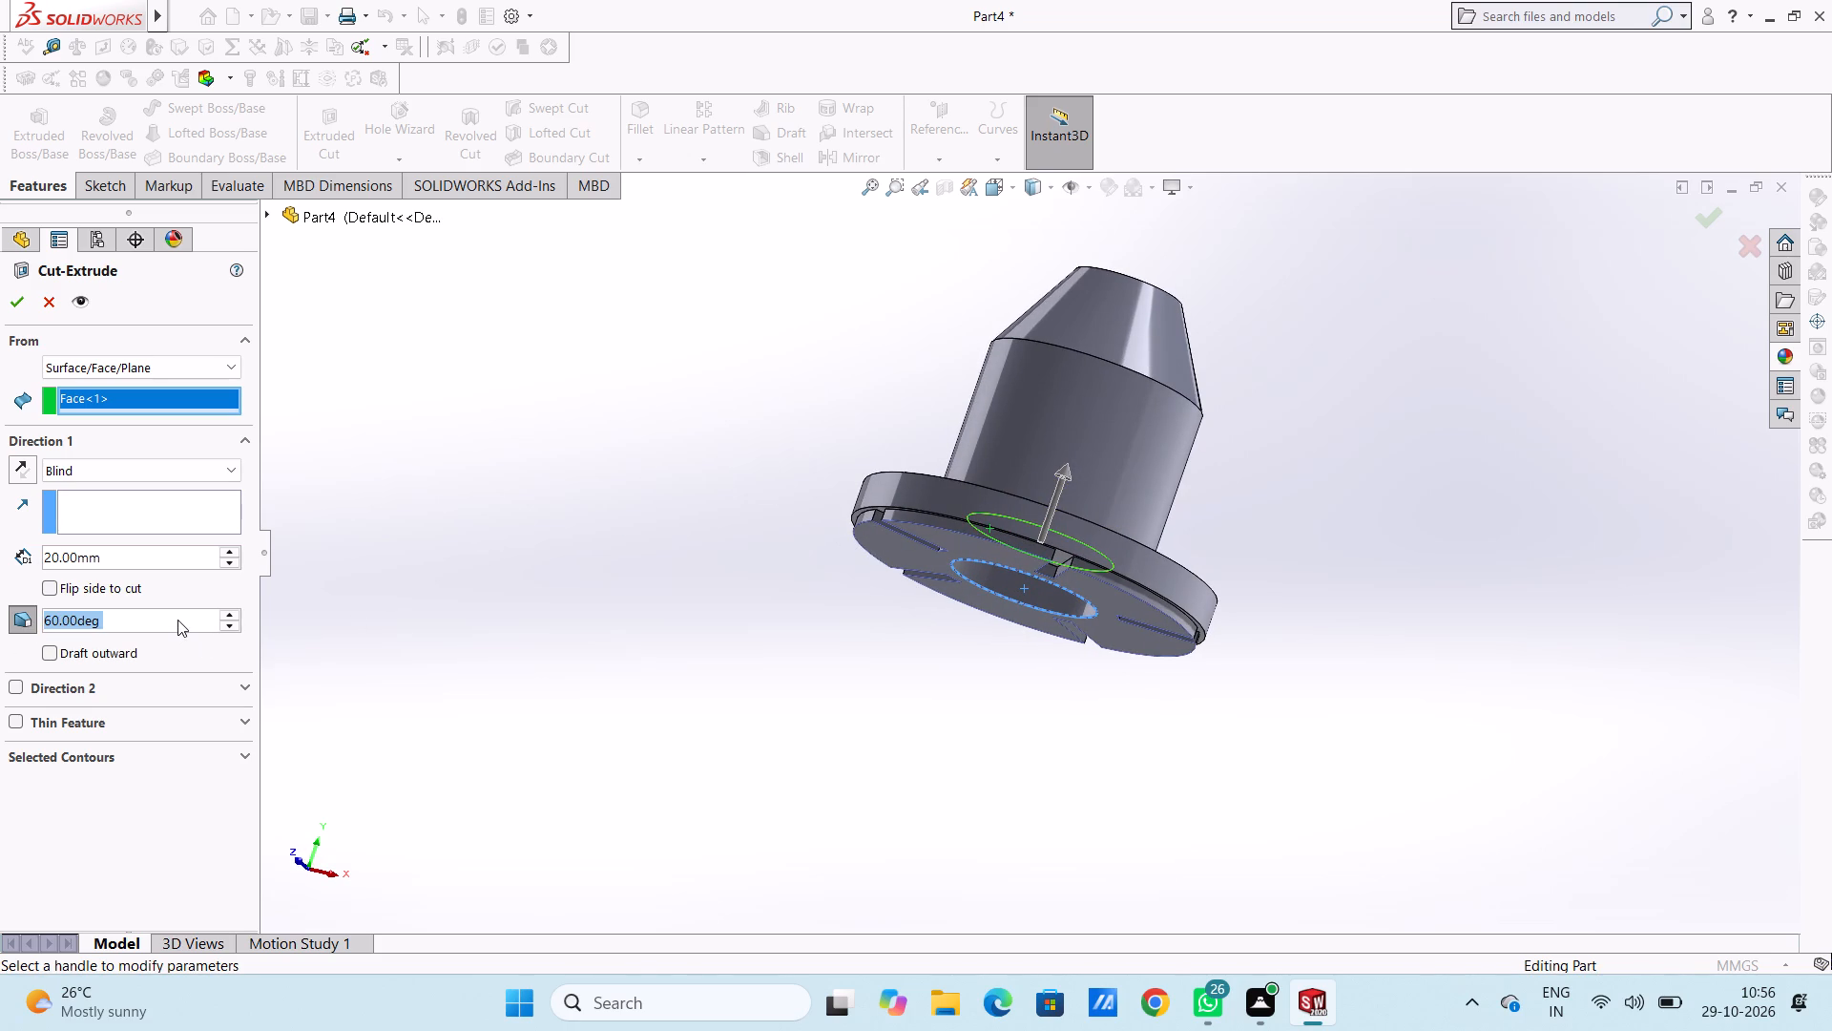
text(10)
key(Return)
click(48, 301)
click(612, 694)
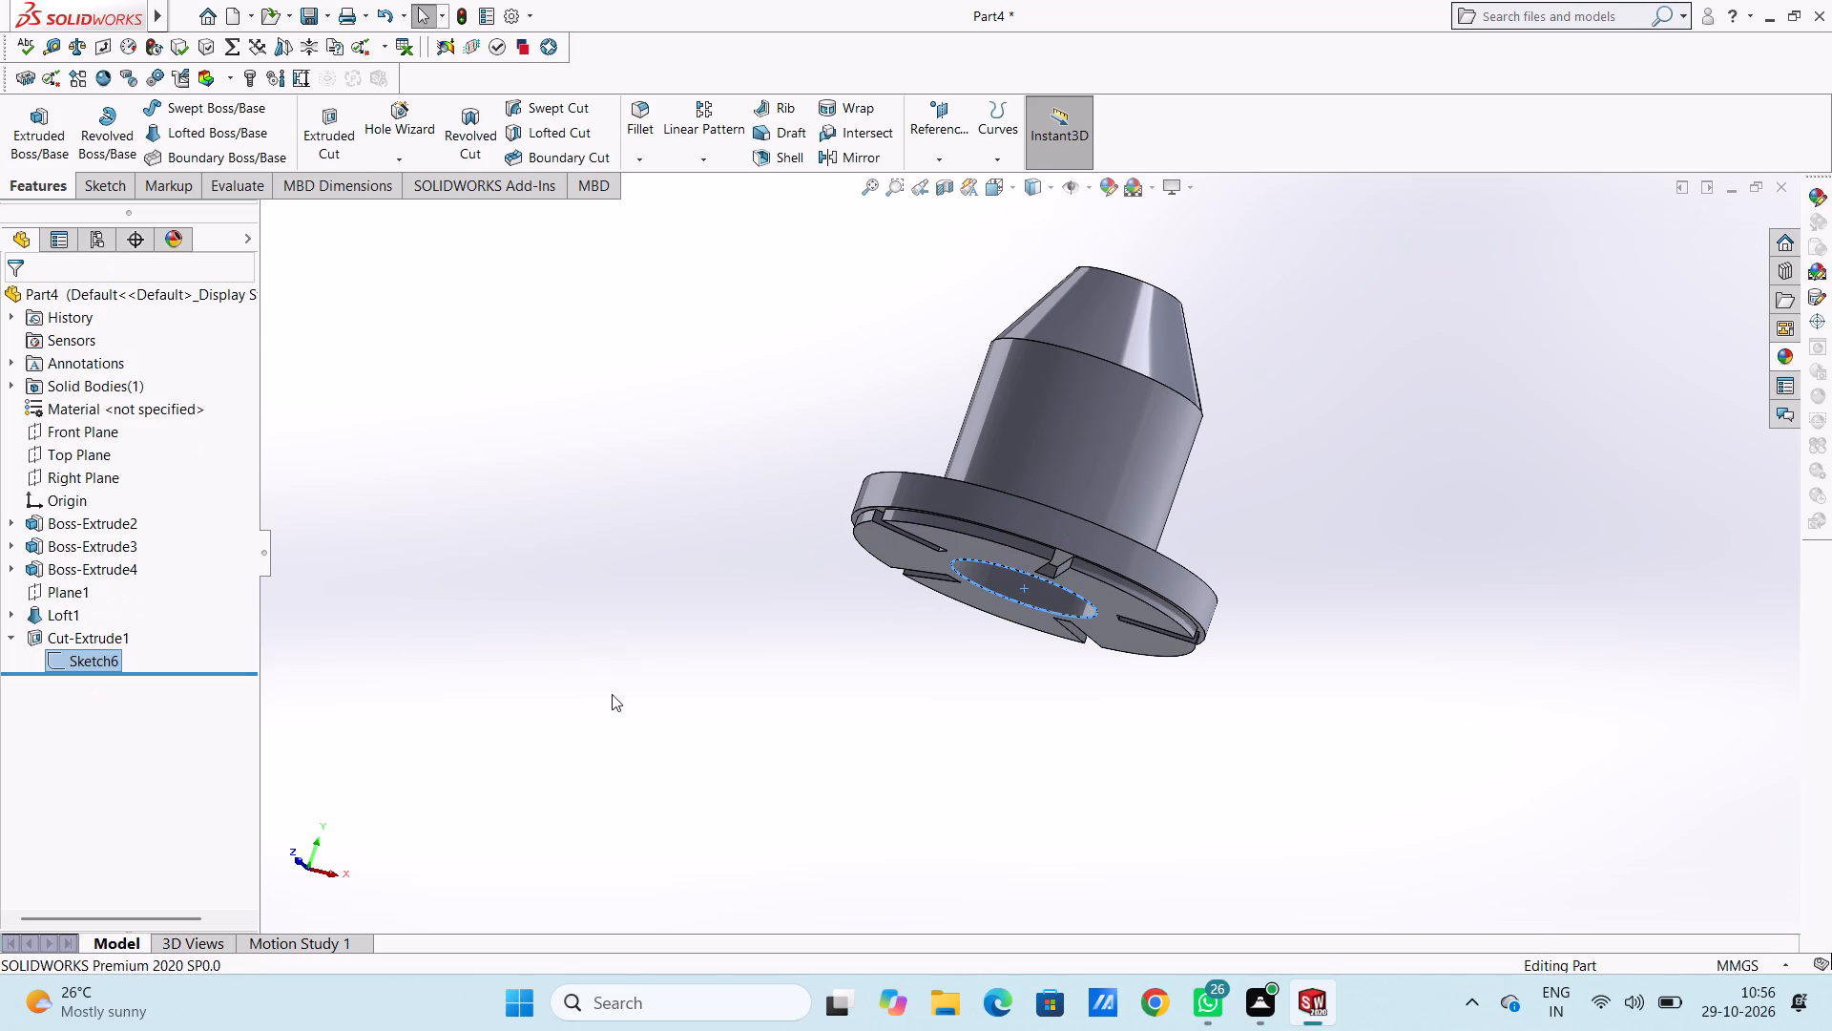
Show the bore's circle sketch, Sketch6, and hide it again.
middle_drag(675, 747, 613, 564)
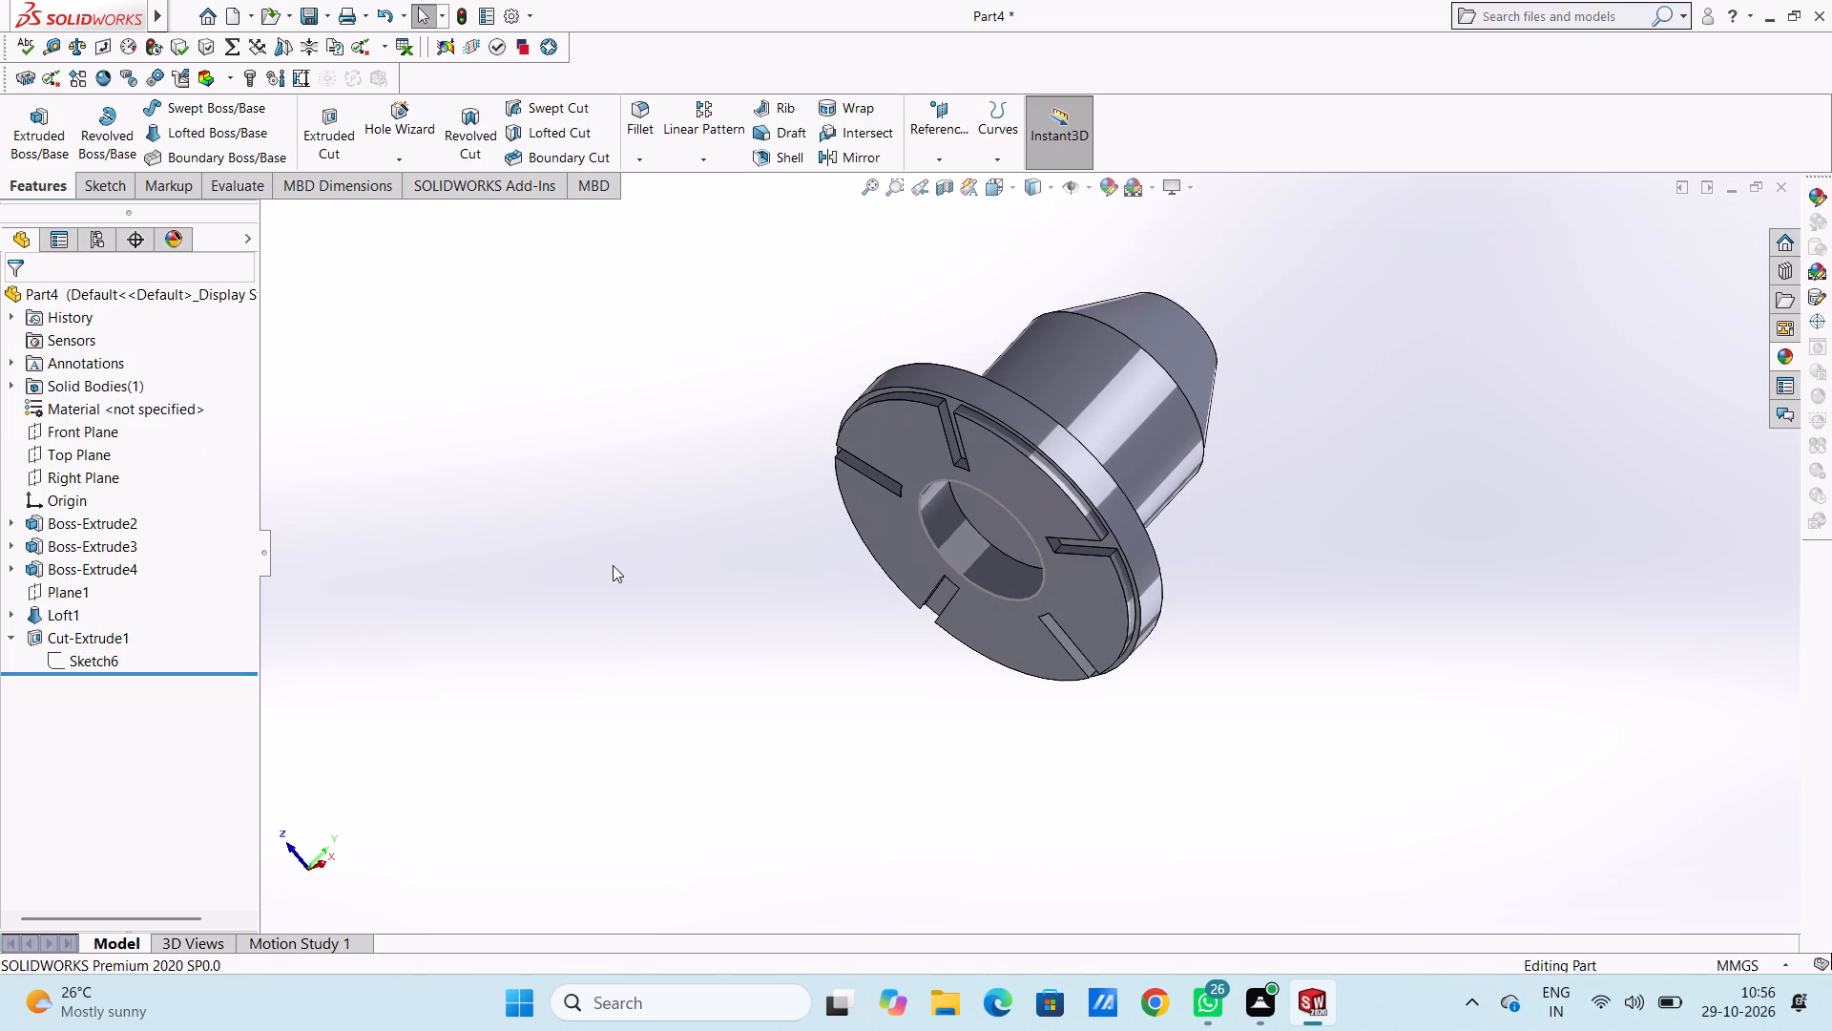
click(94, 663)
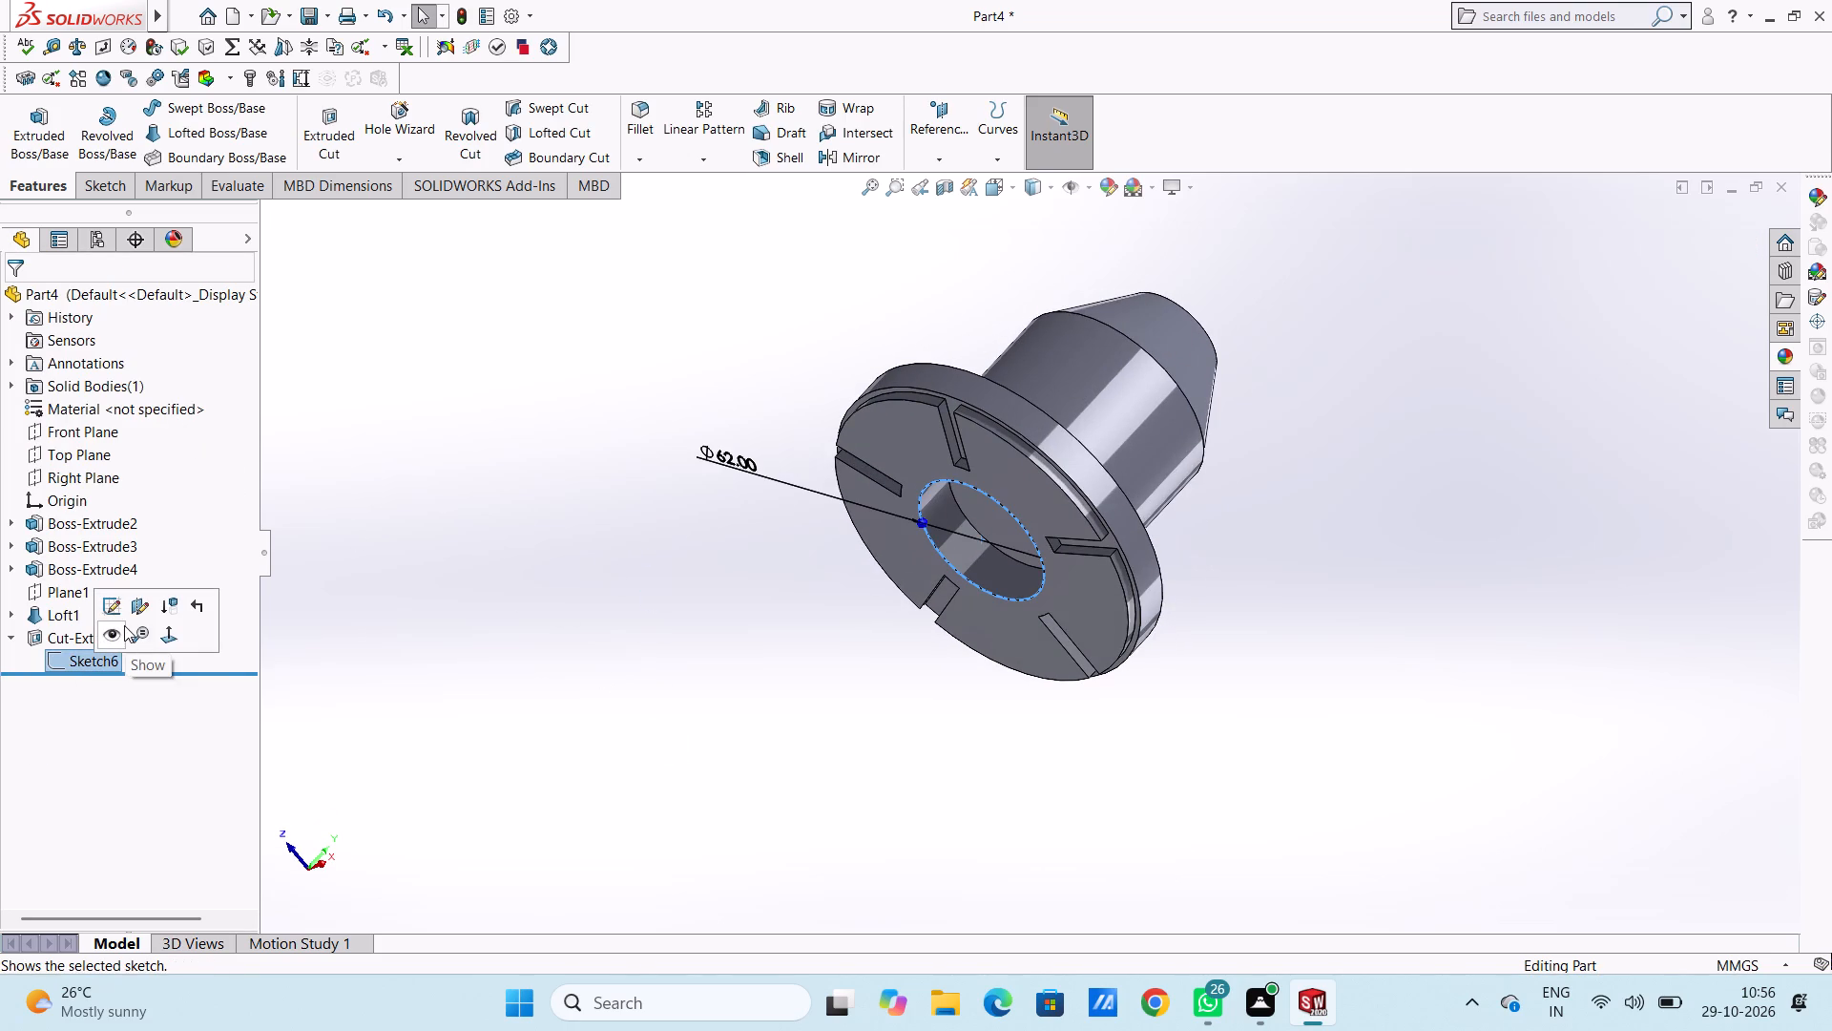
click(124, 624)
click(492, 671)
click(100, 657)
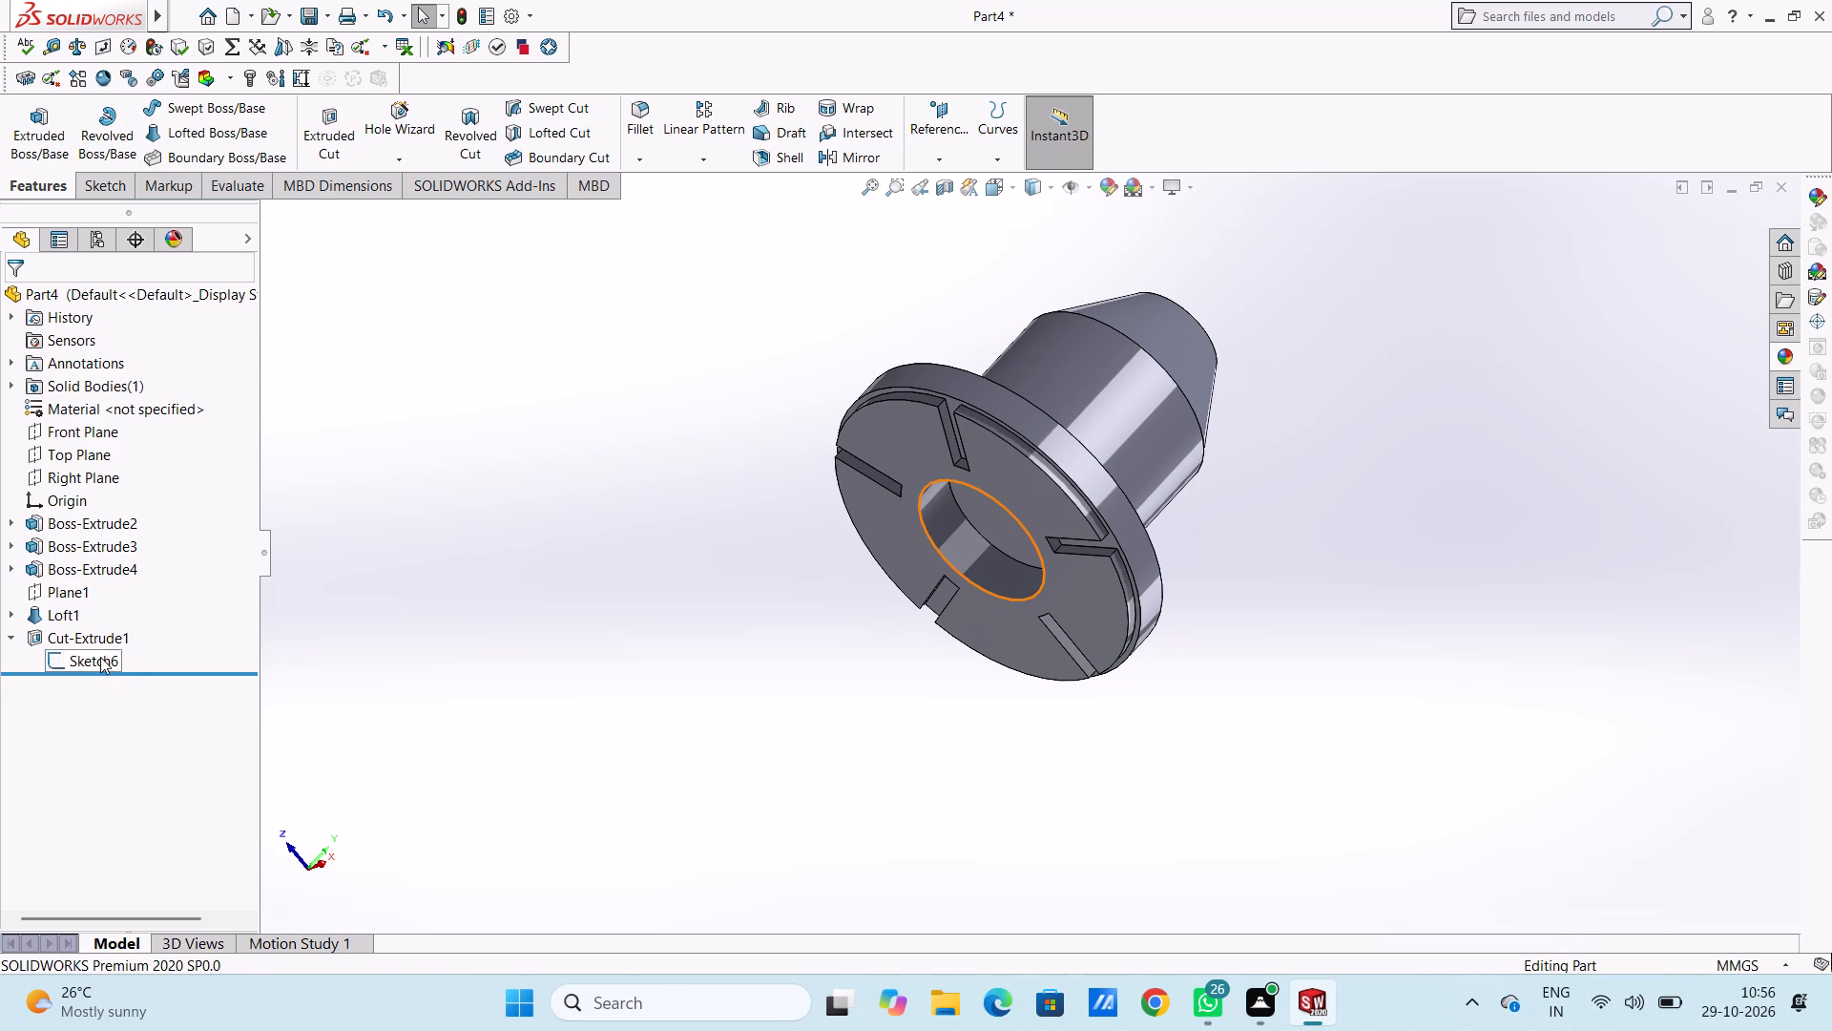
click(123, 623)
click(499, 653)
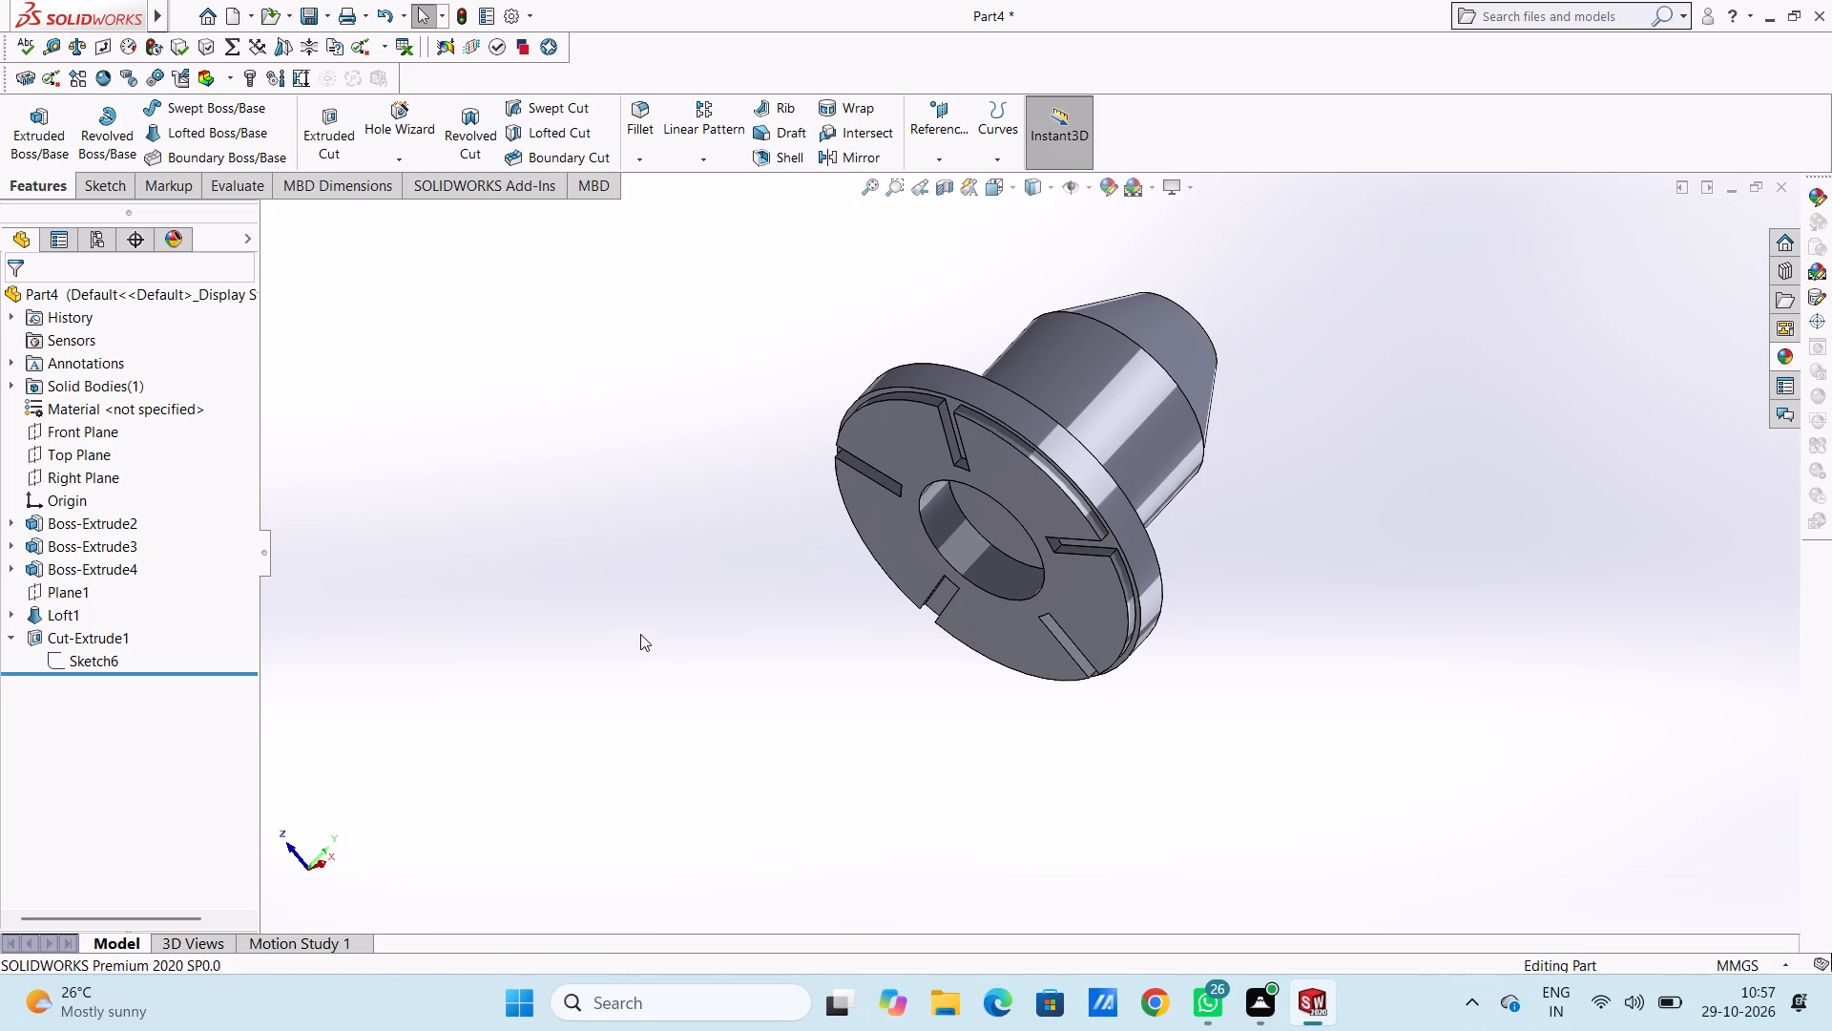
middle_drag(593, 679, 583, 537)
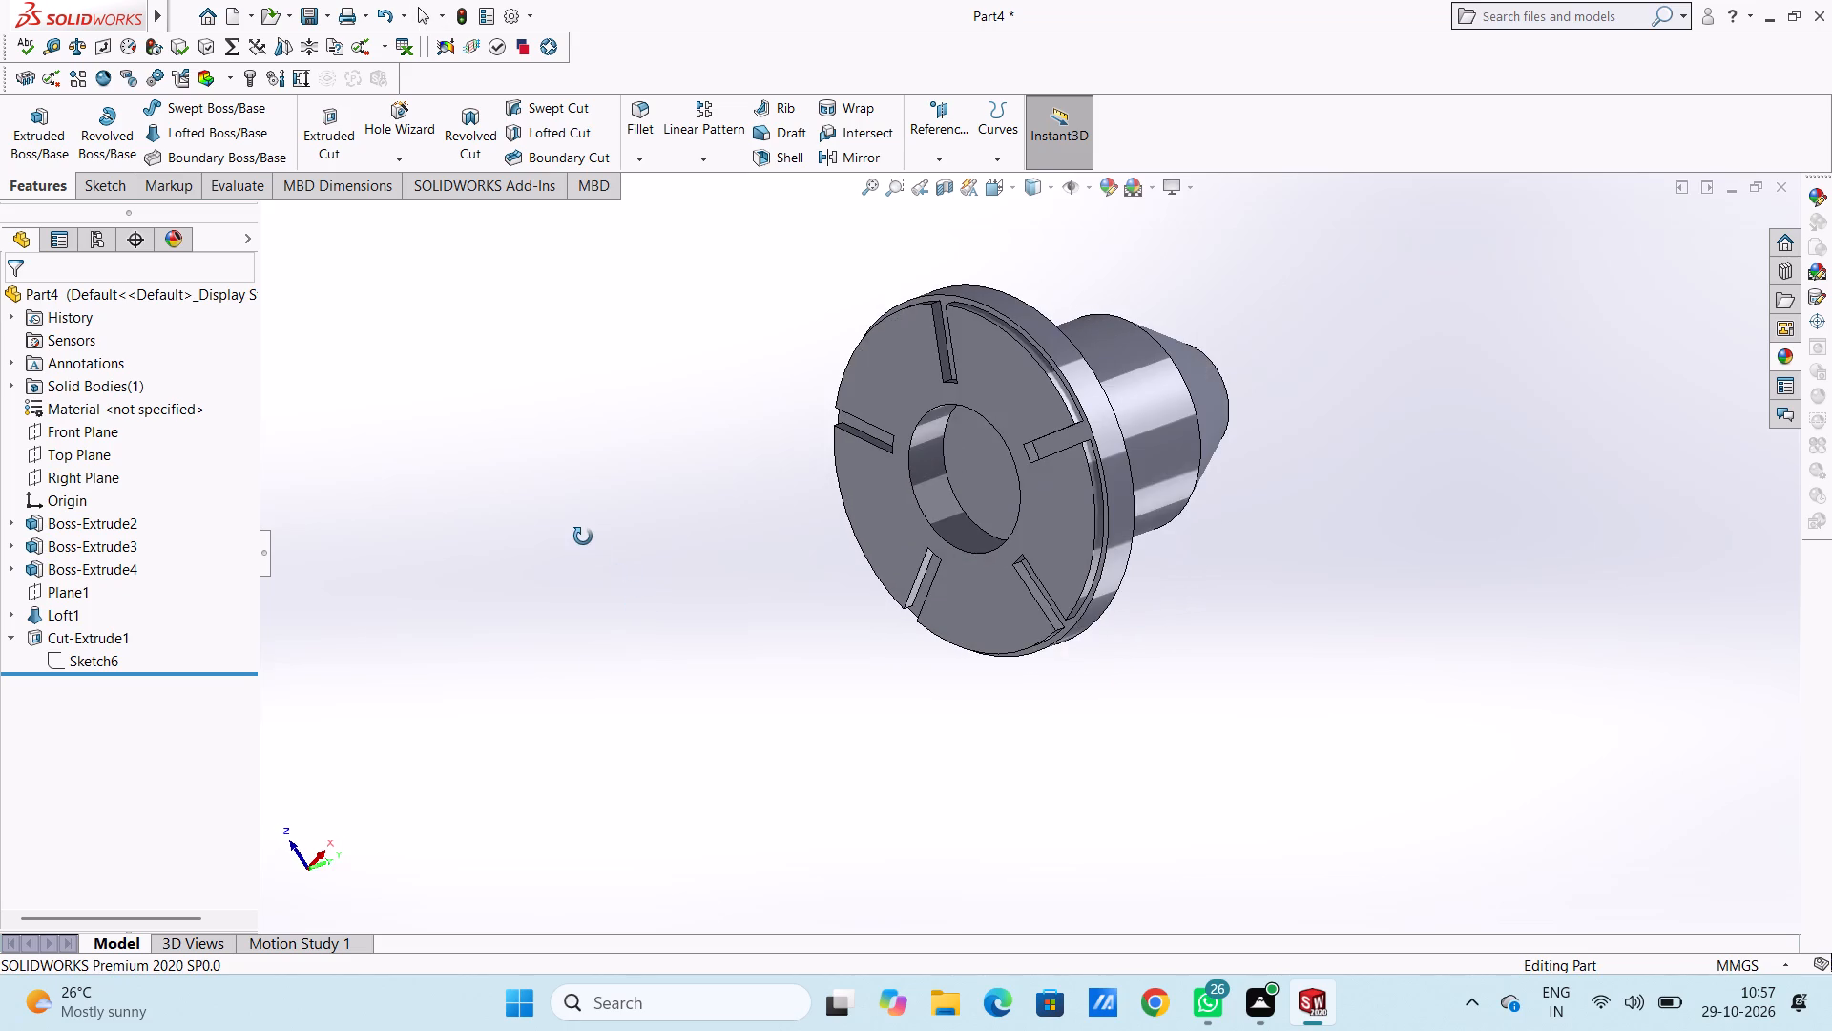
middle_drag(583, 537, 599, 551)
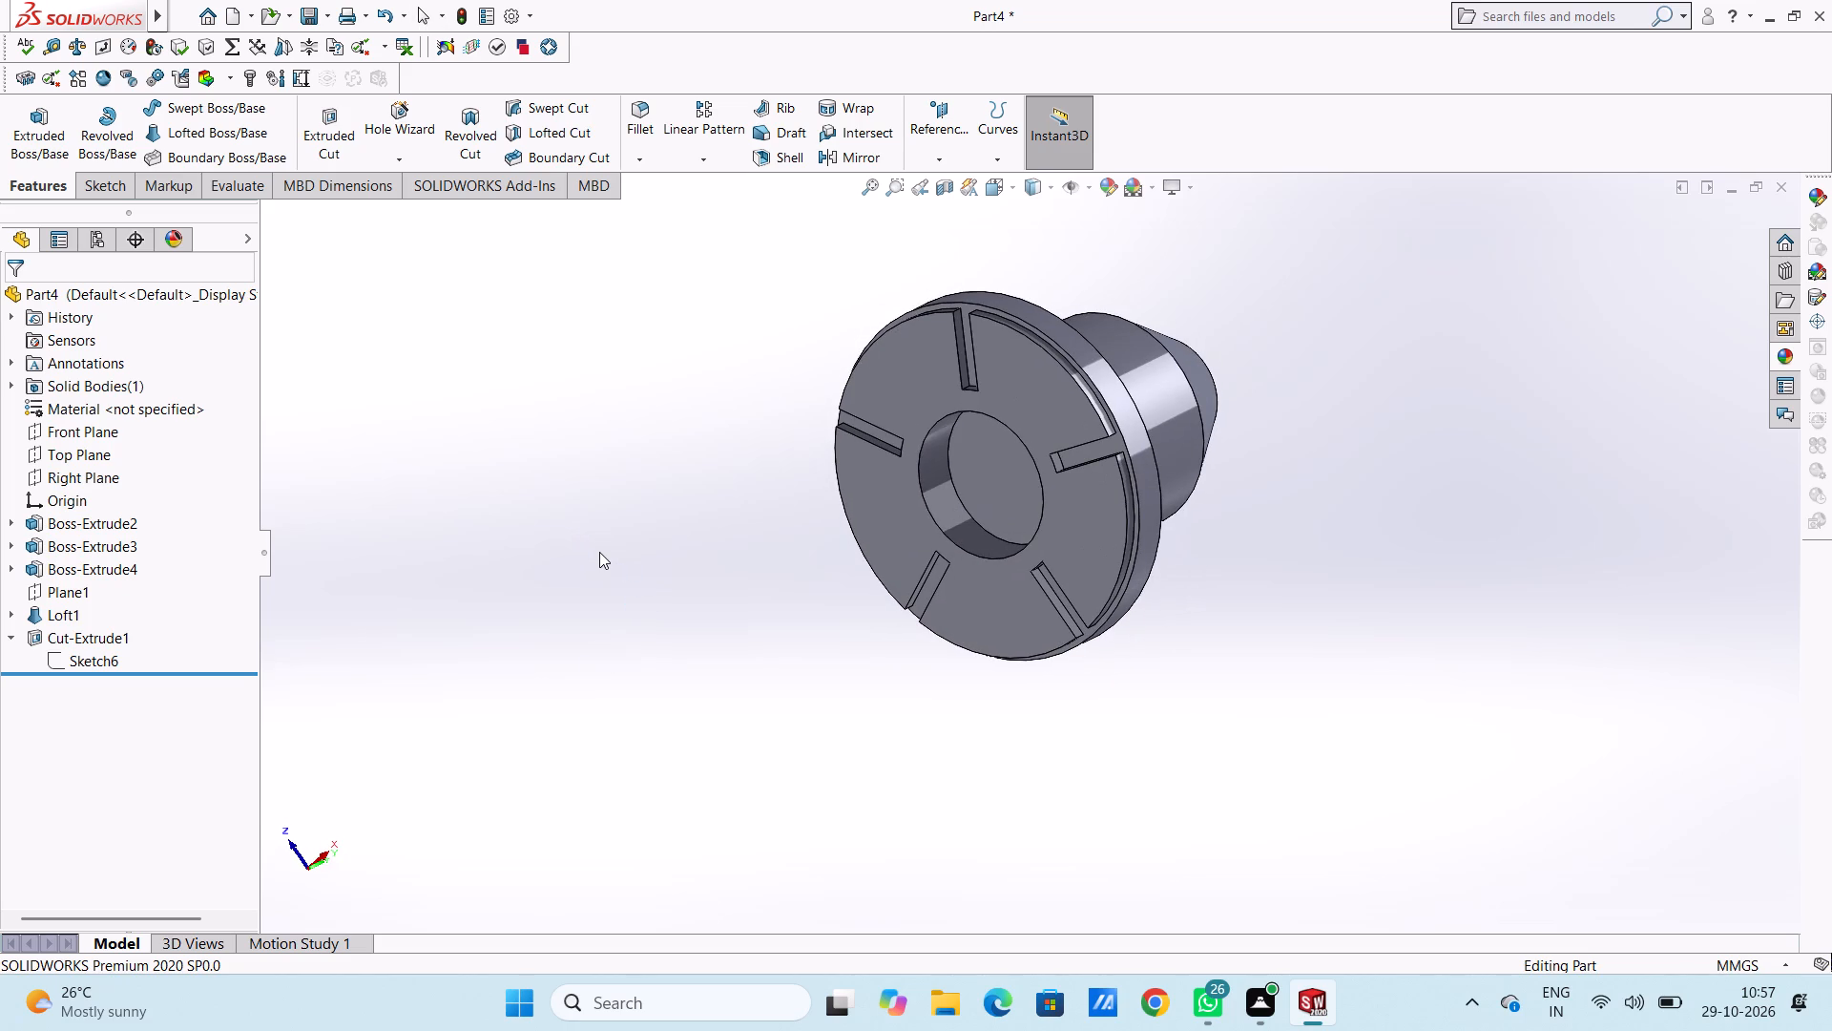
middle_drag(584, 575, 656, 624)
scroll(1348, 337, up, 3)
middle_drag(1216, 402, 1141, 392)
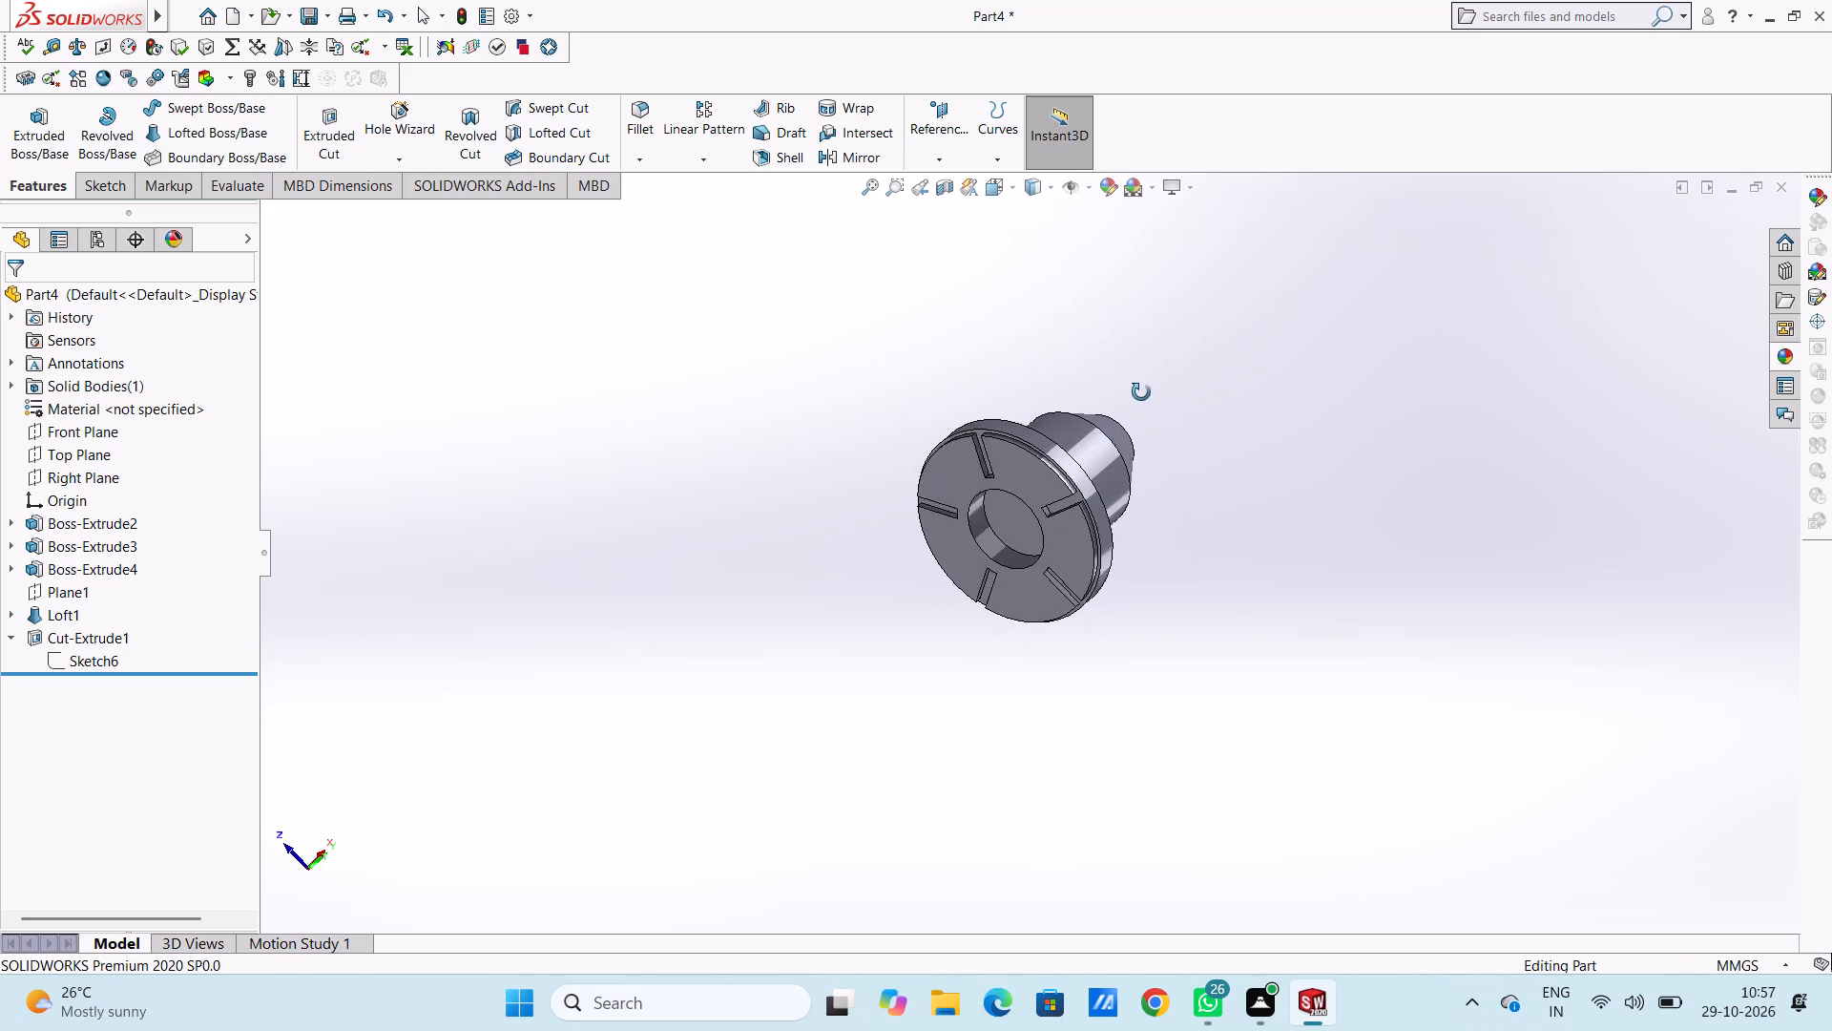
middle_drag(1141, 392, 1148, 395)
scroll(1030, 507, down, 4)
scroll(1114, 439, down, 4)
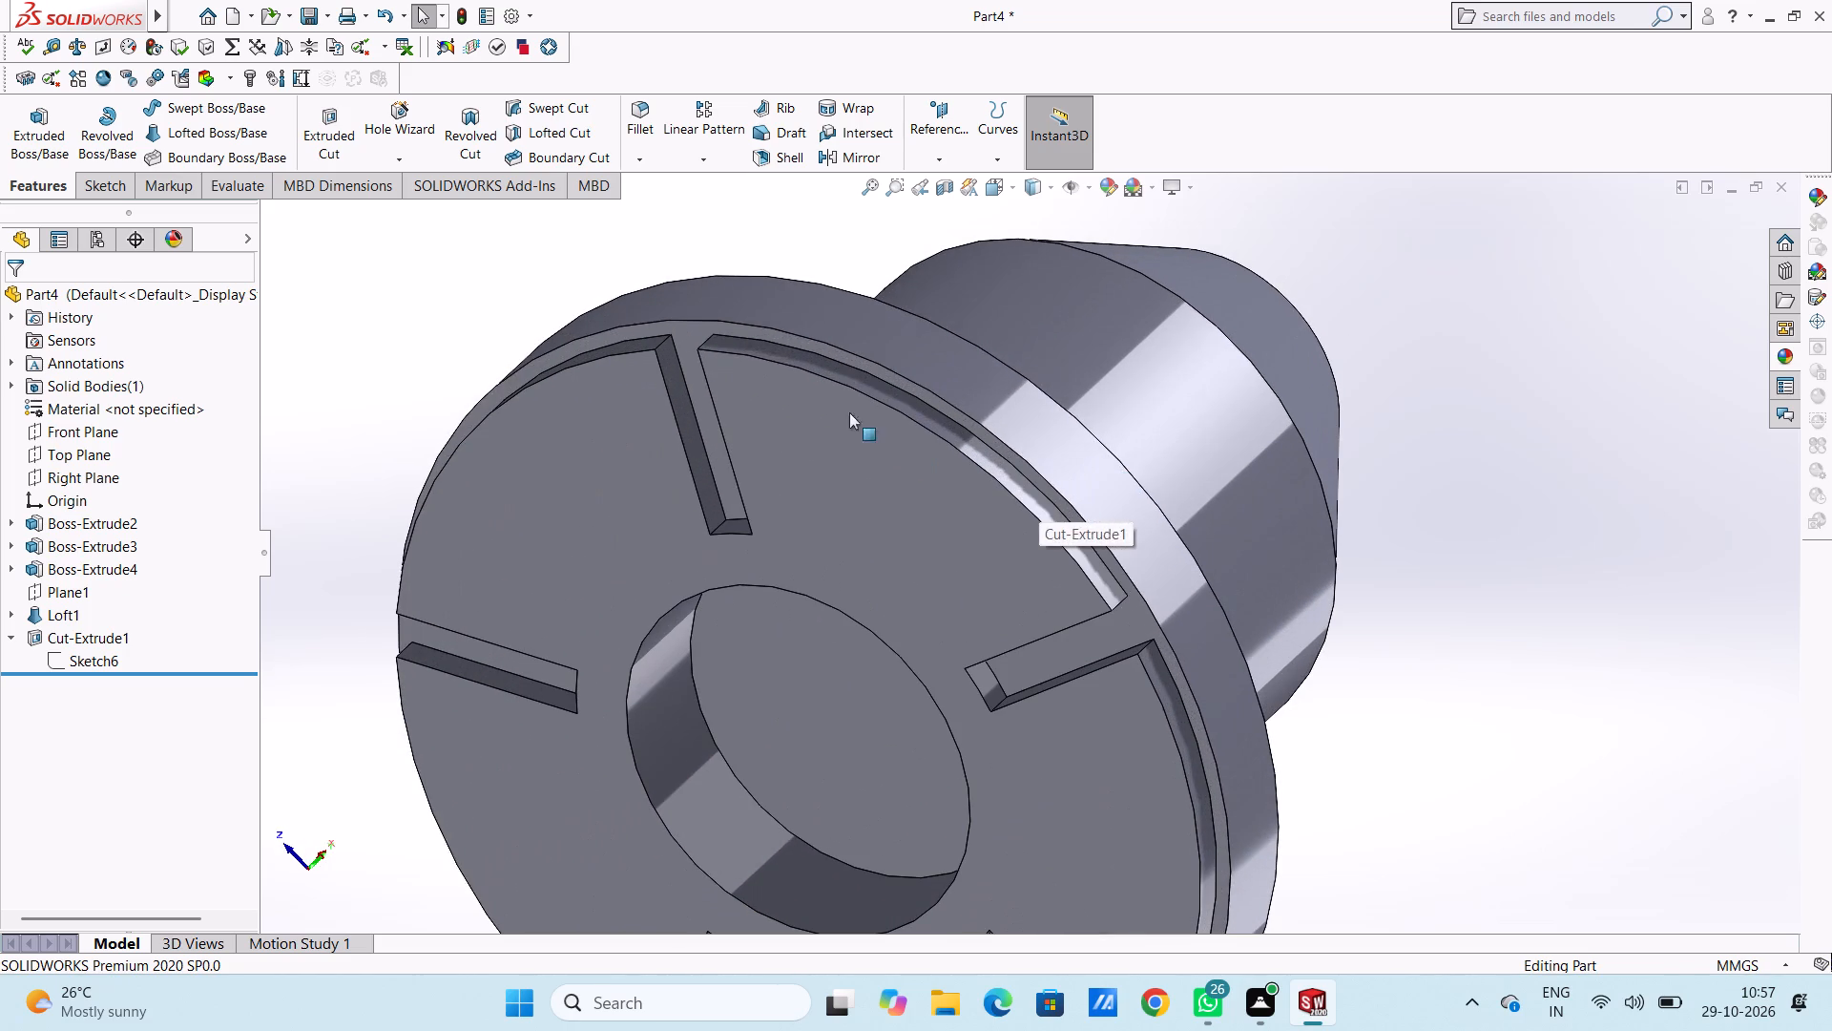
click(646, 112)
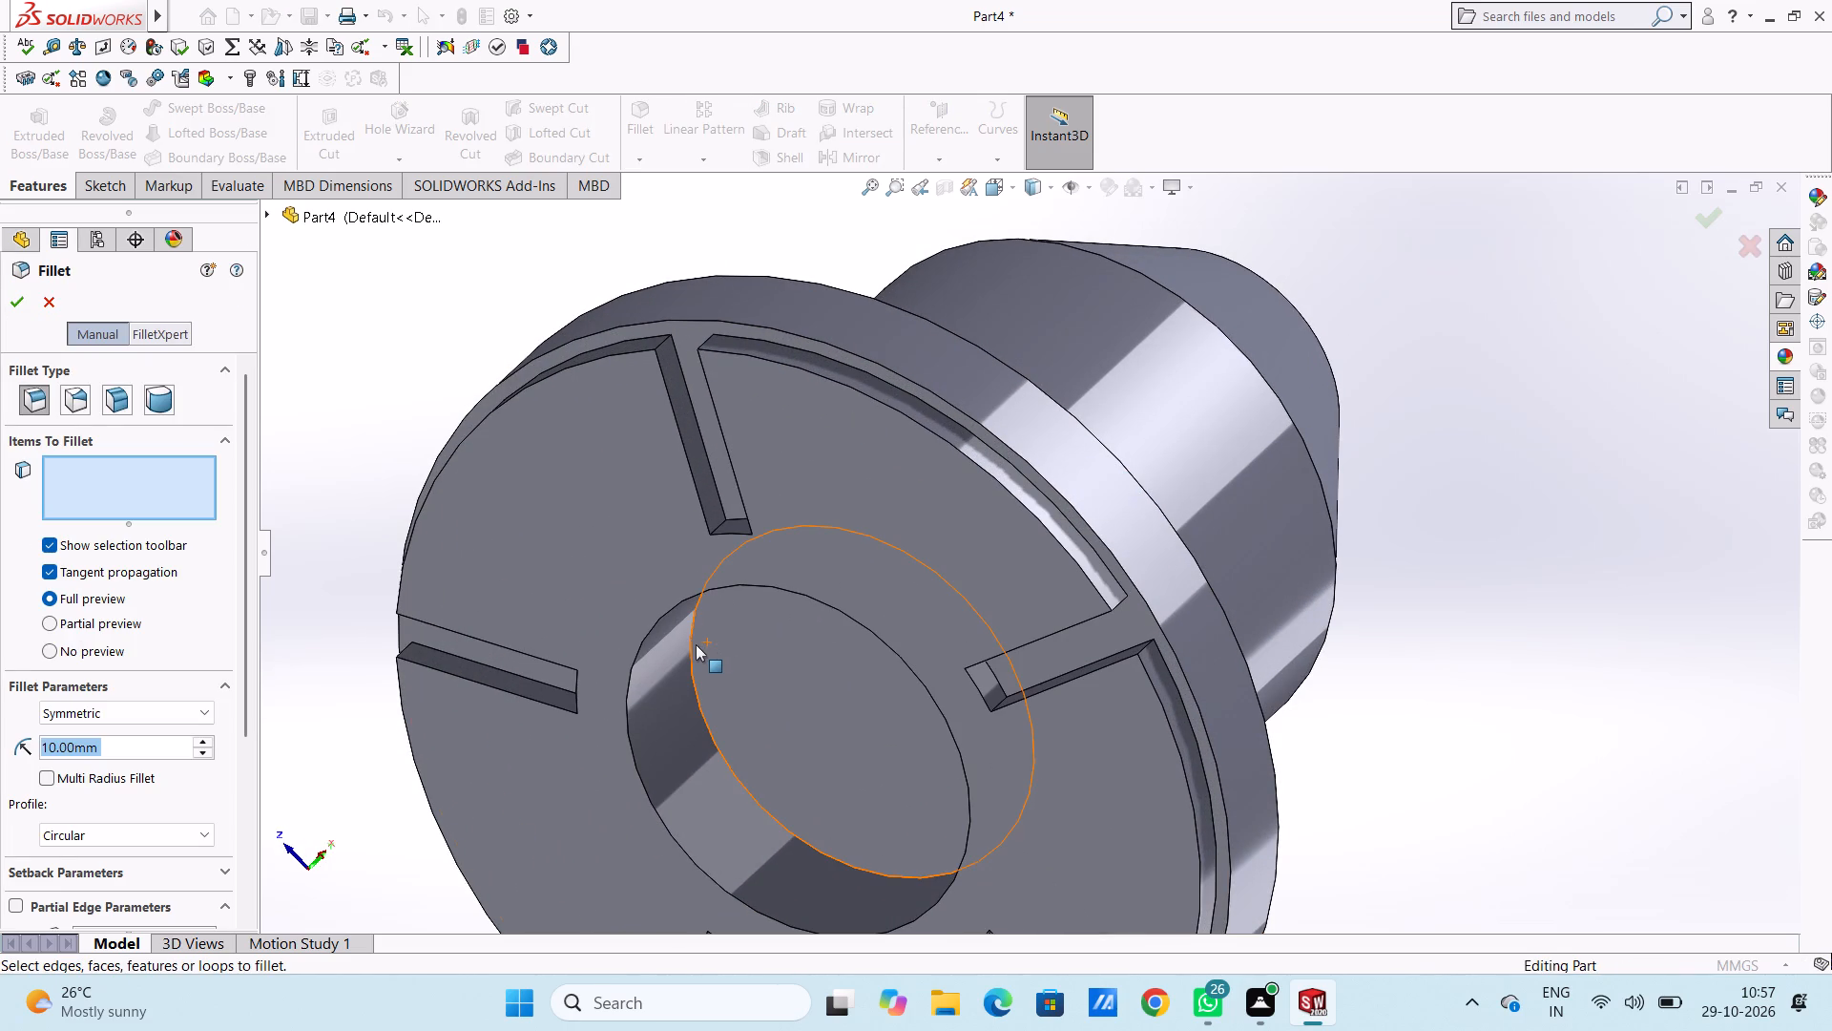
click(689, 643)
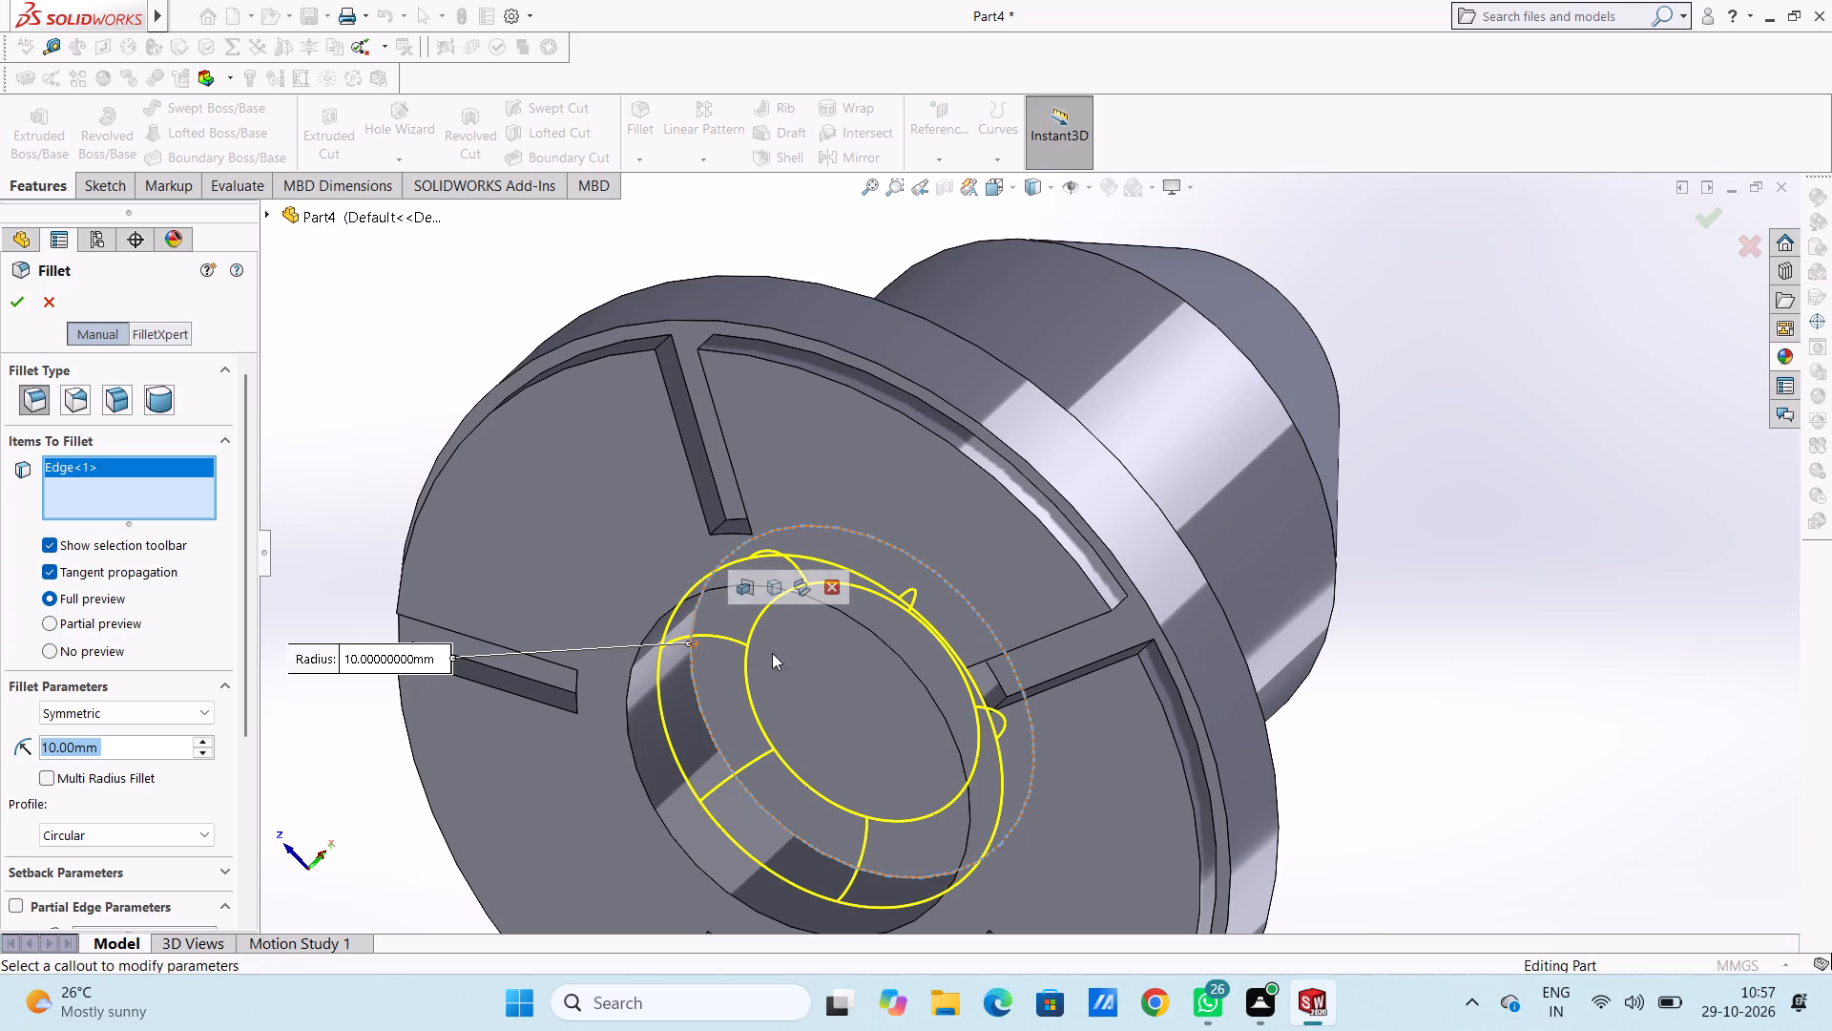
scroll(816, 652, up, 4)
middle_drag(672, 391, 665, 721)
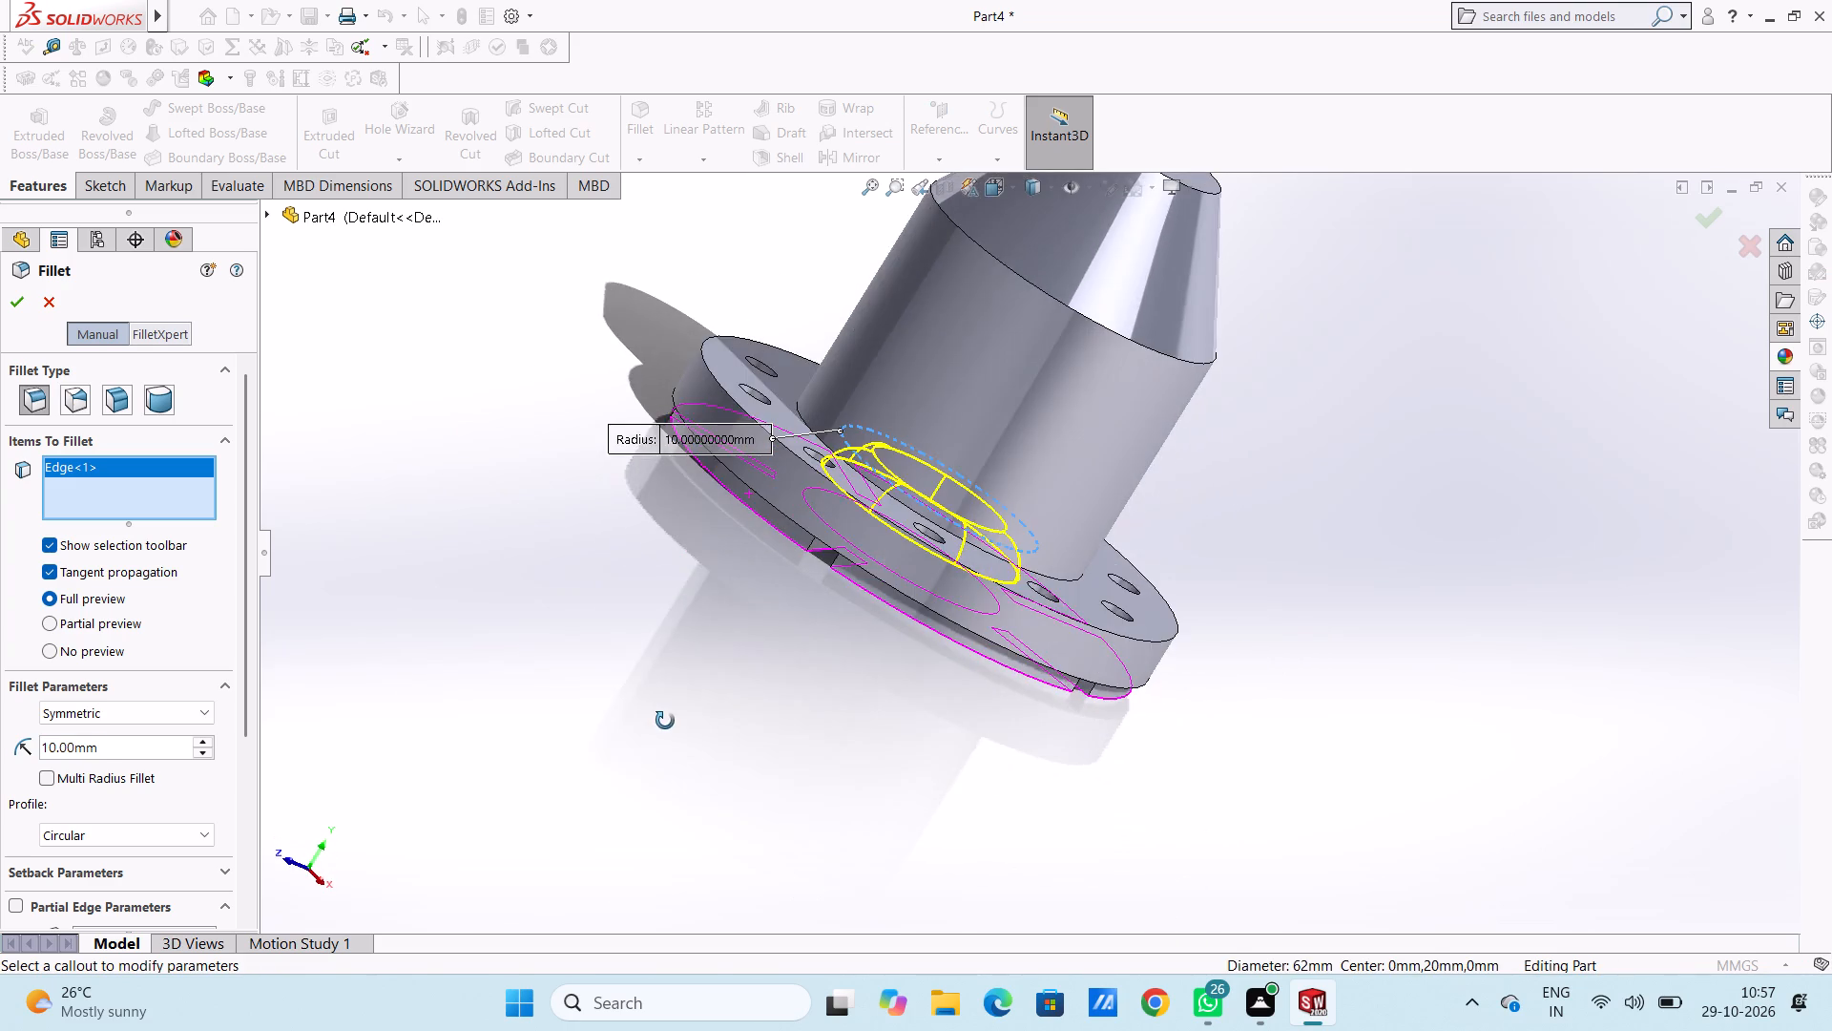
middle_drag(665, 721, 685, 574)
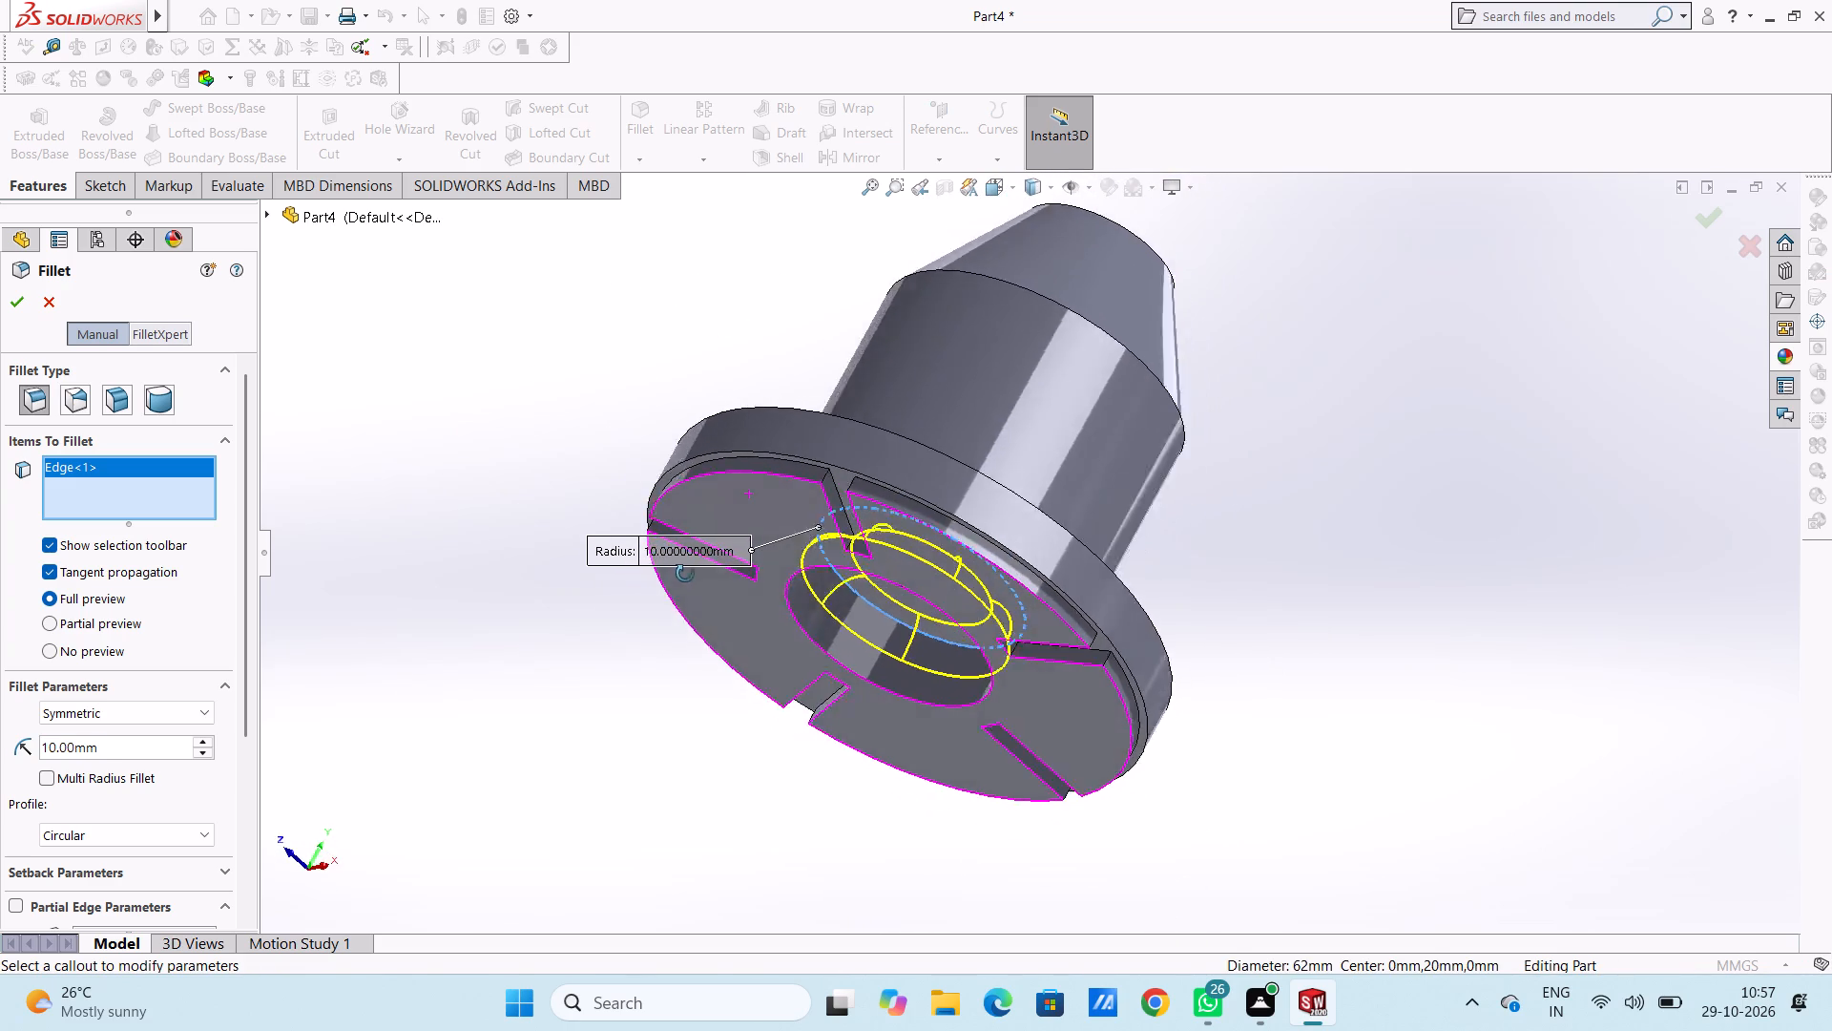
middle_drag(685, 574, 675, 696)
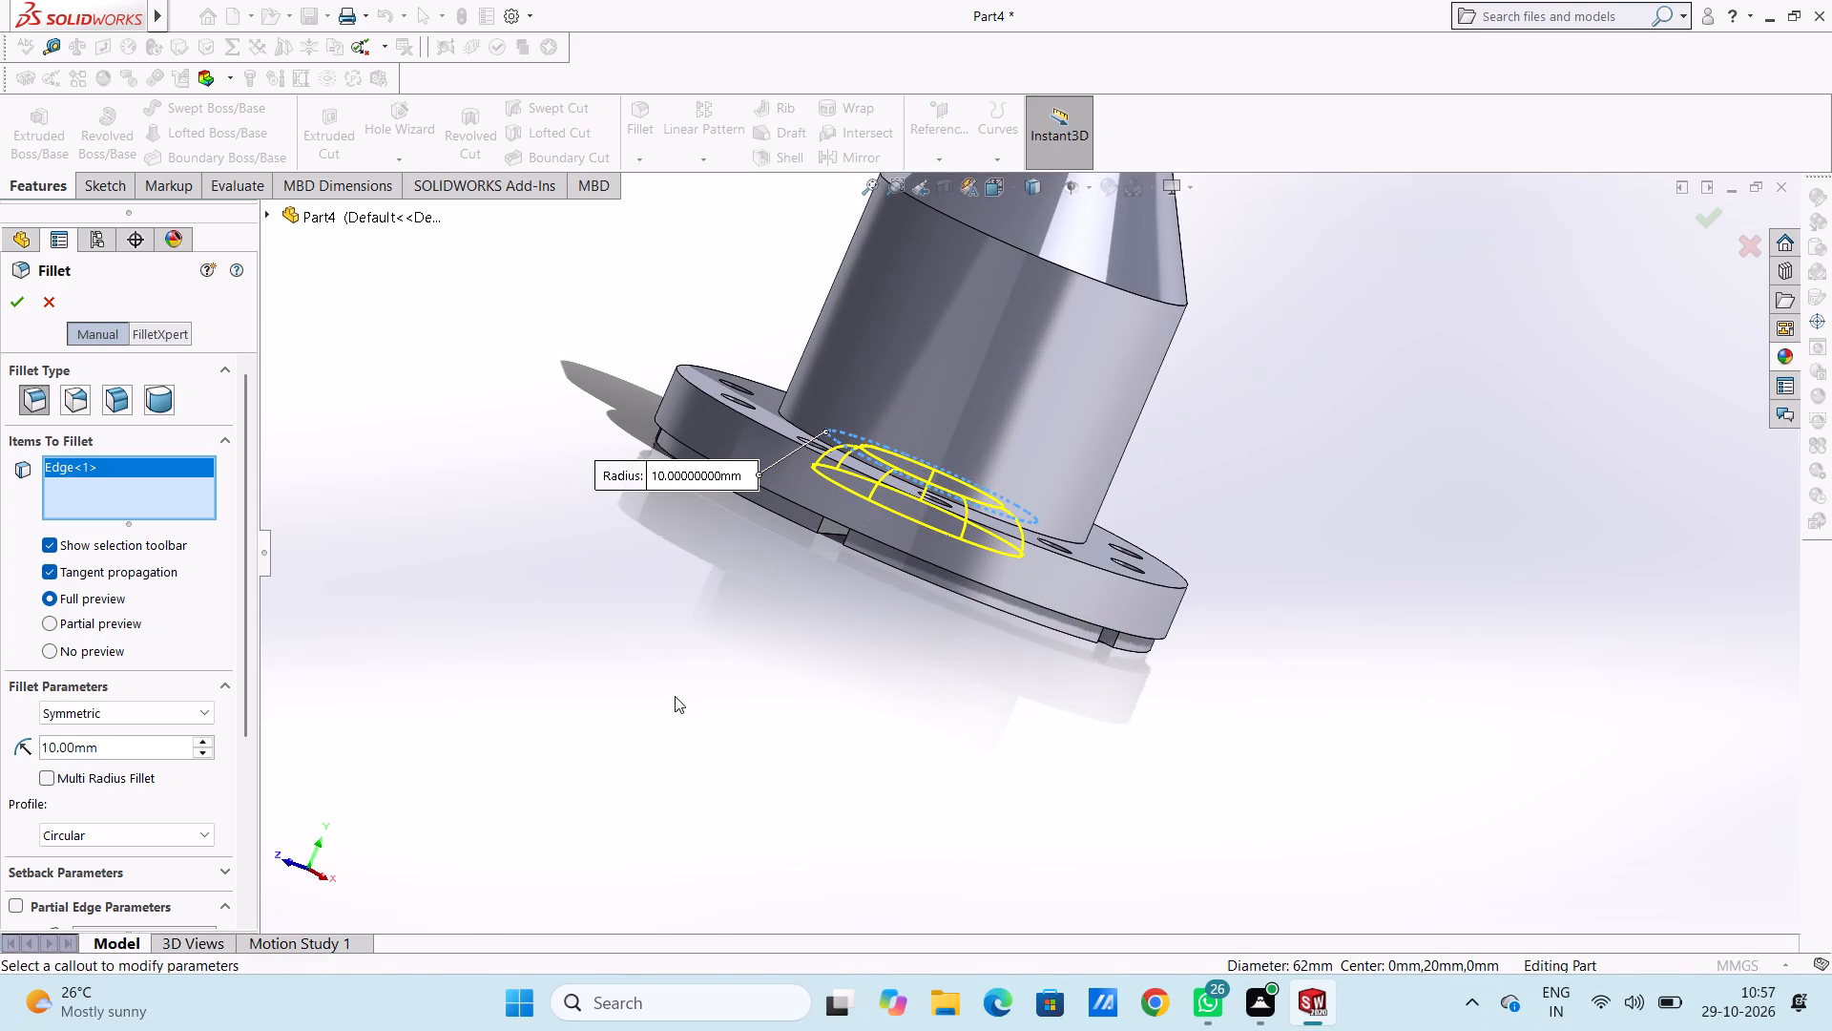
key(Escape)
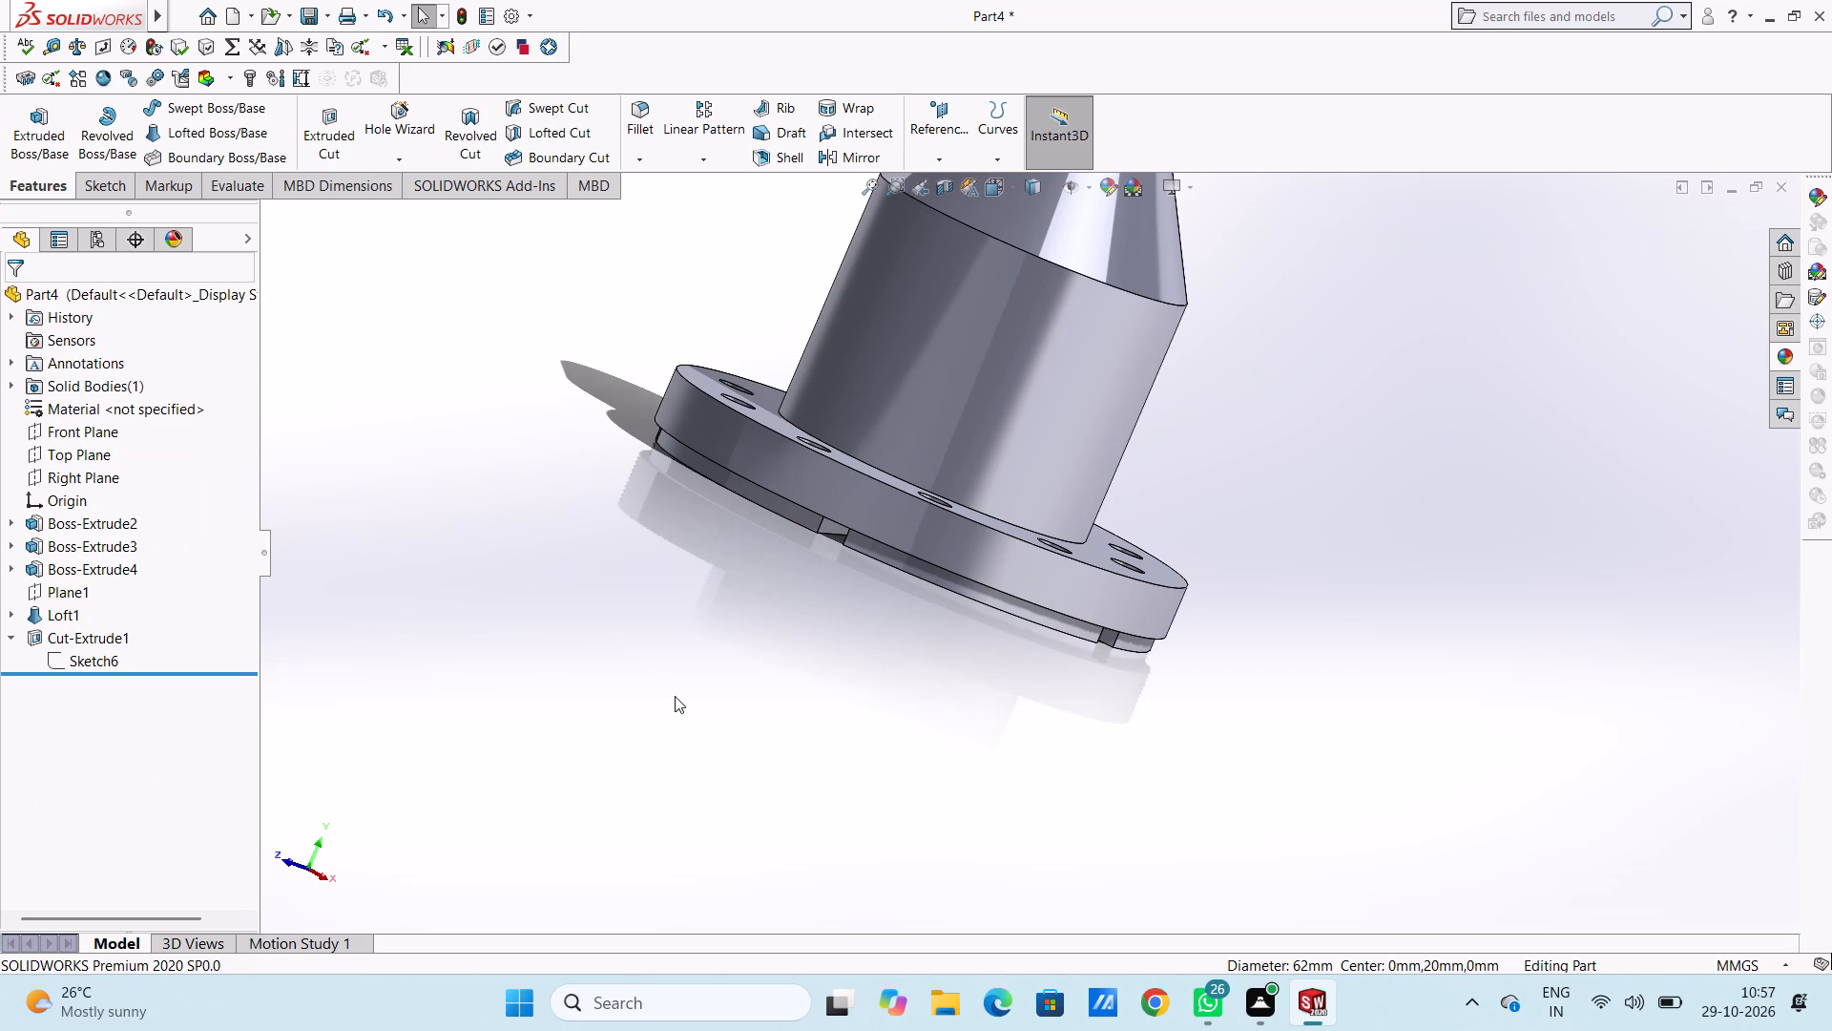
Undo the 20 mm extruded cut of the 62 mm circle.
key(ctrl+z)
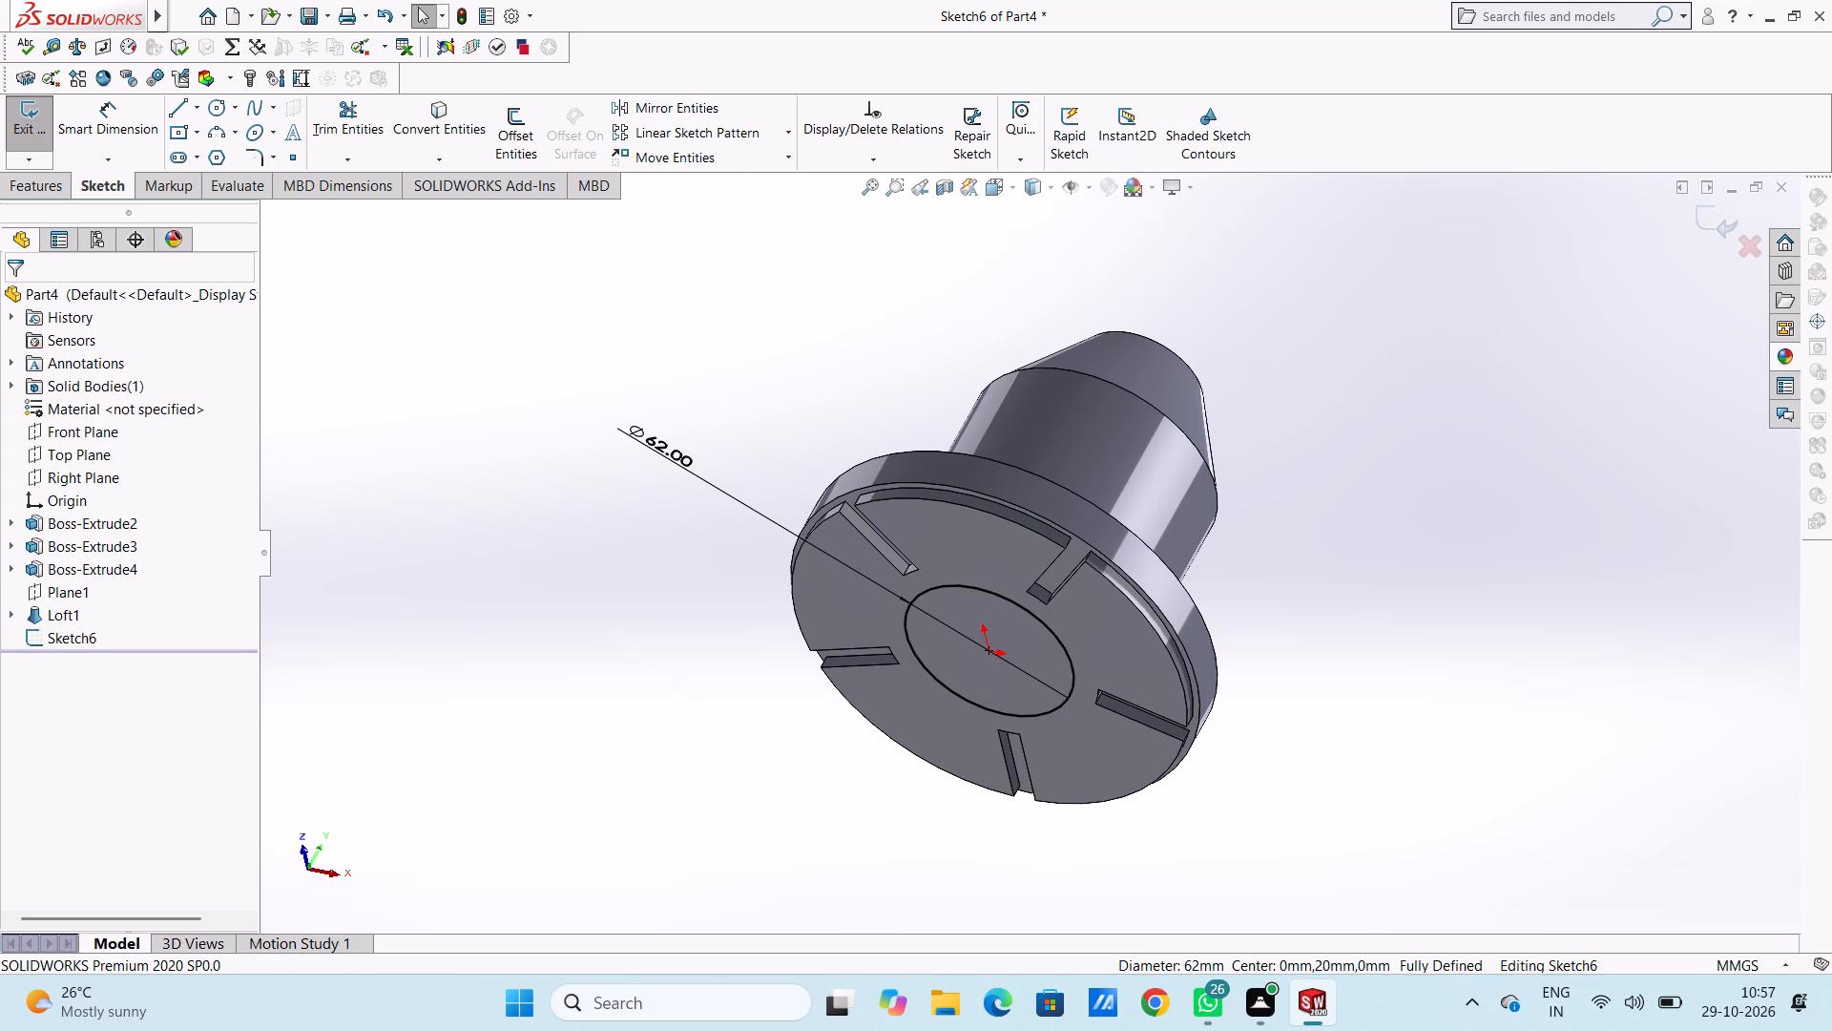
Cut-extrude the 62 mm circle on the slotted bottom face blind to a depth of 40 mm into the part.
click(46, 184)
click(329, 132)
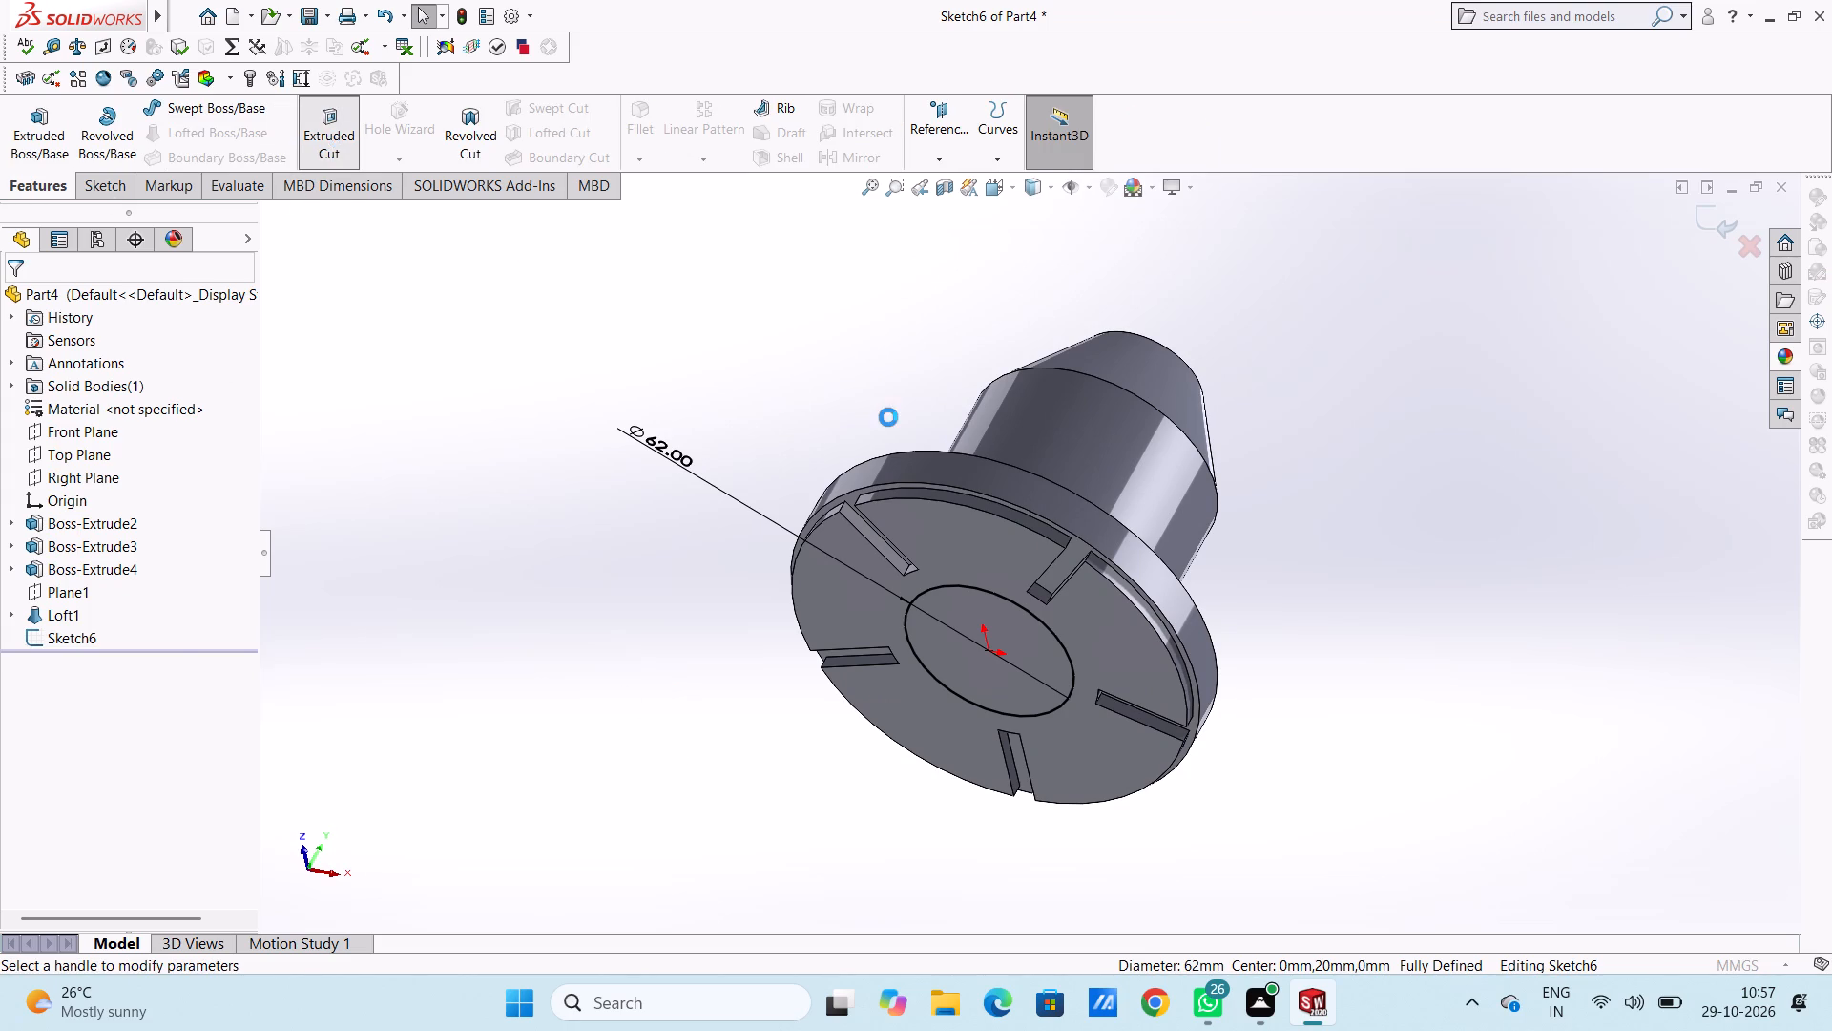
middle_drag(867, 339, 844, 528)
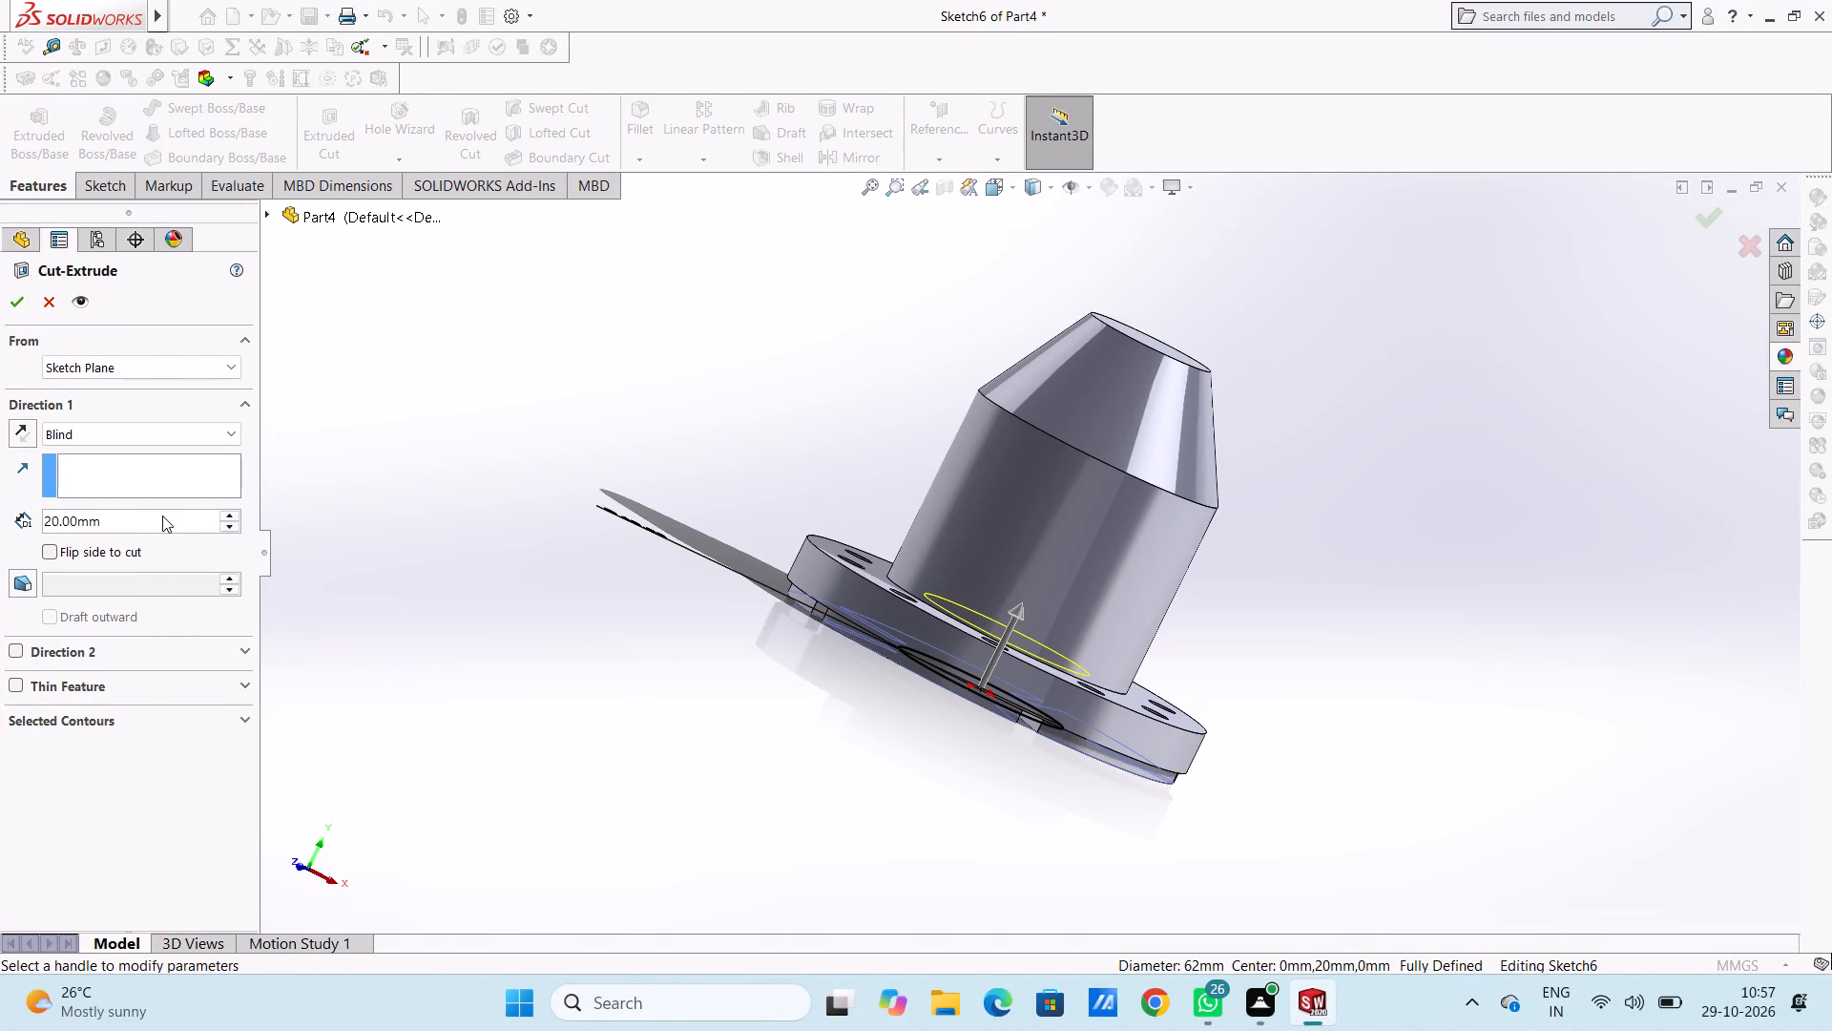
double_click(162, 515)
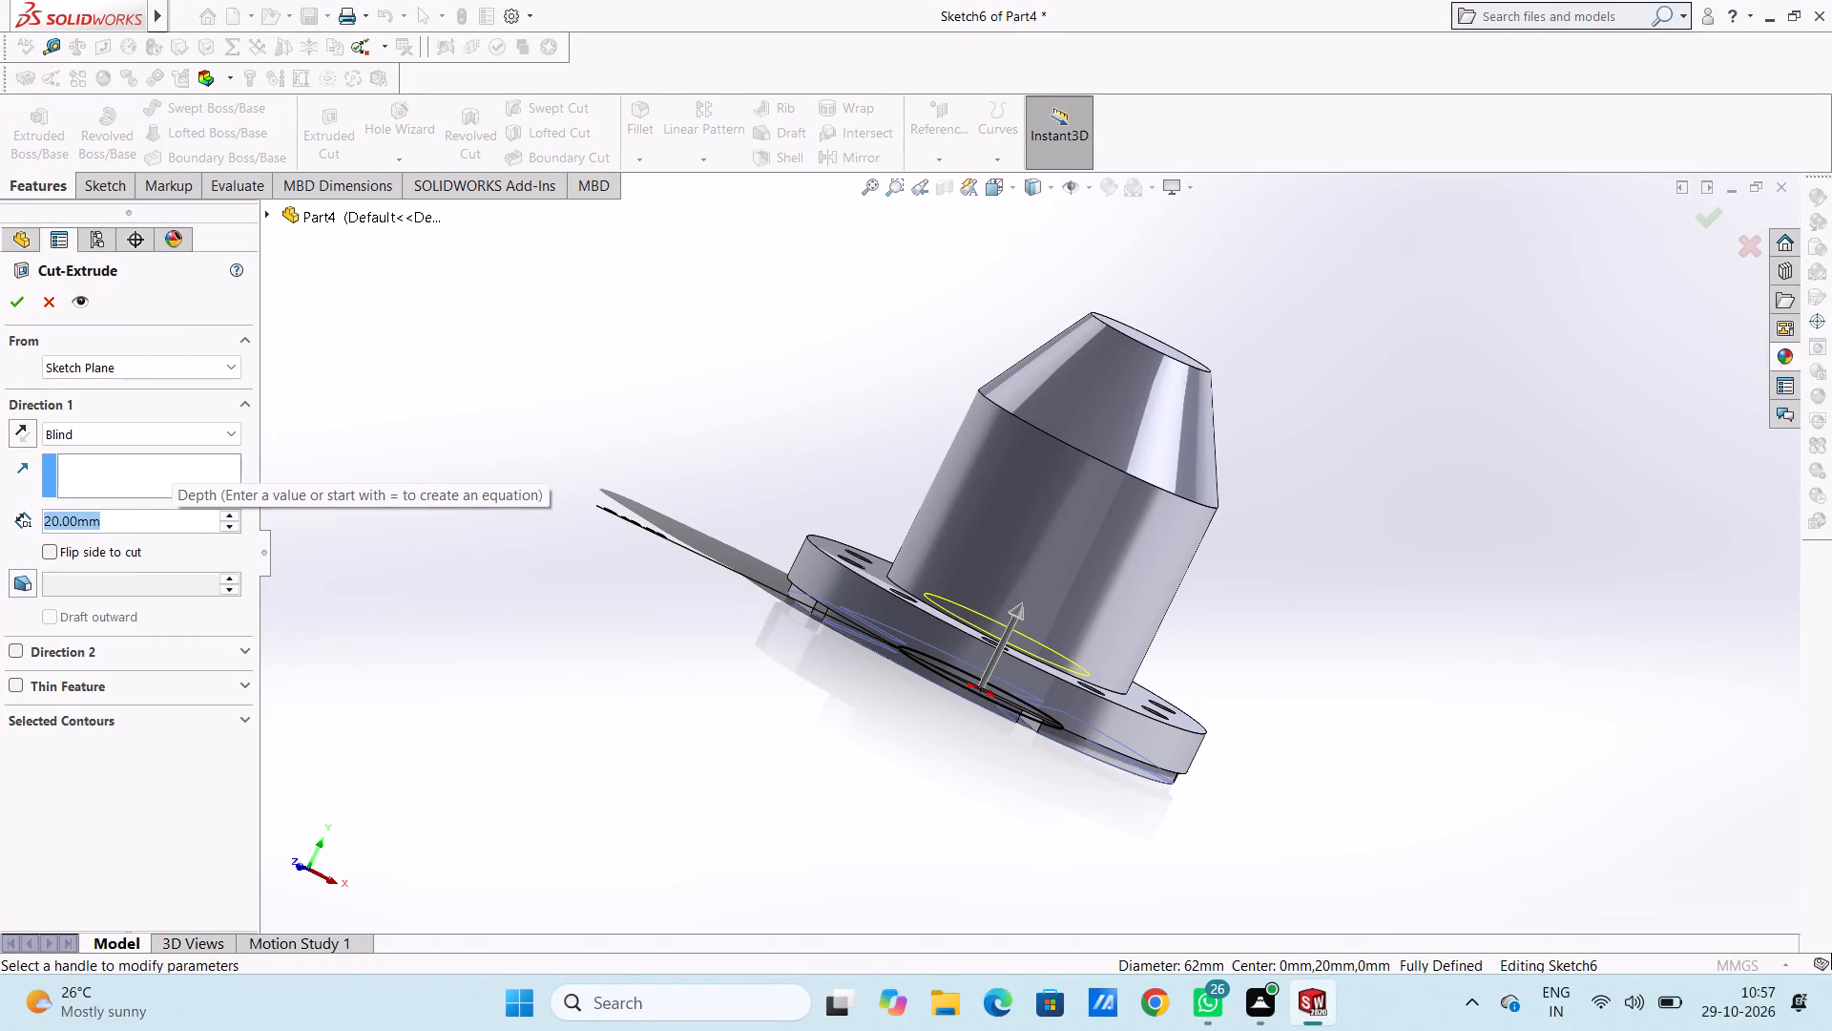
text(50)
key(Return)
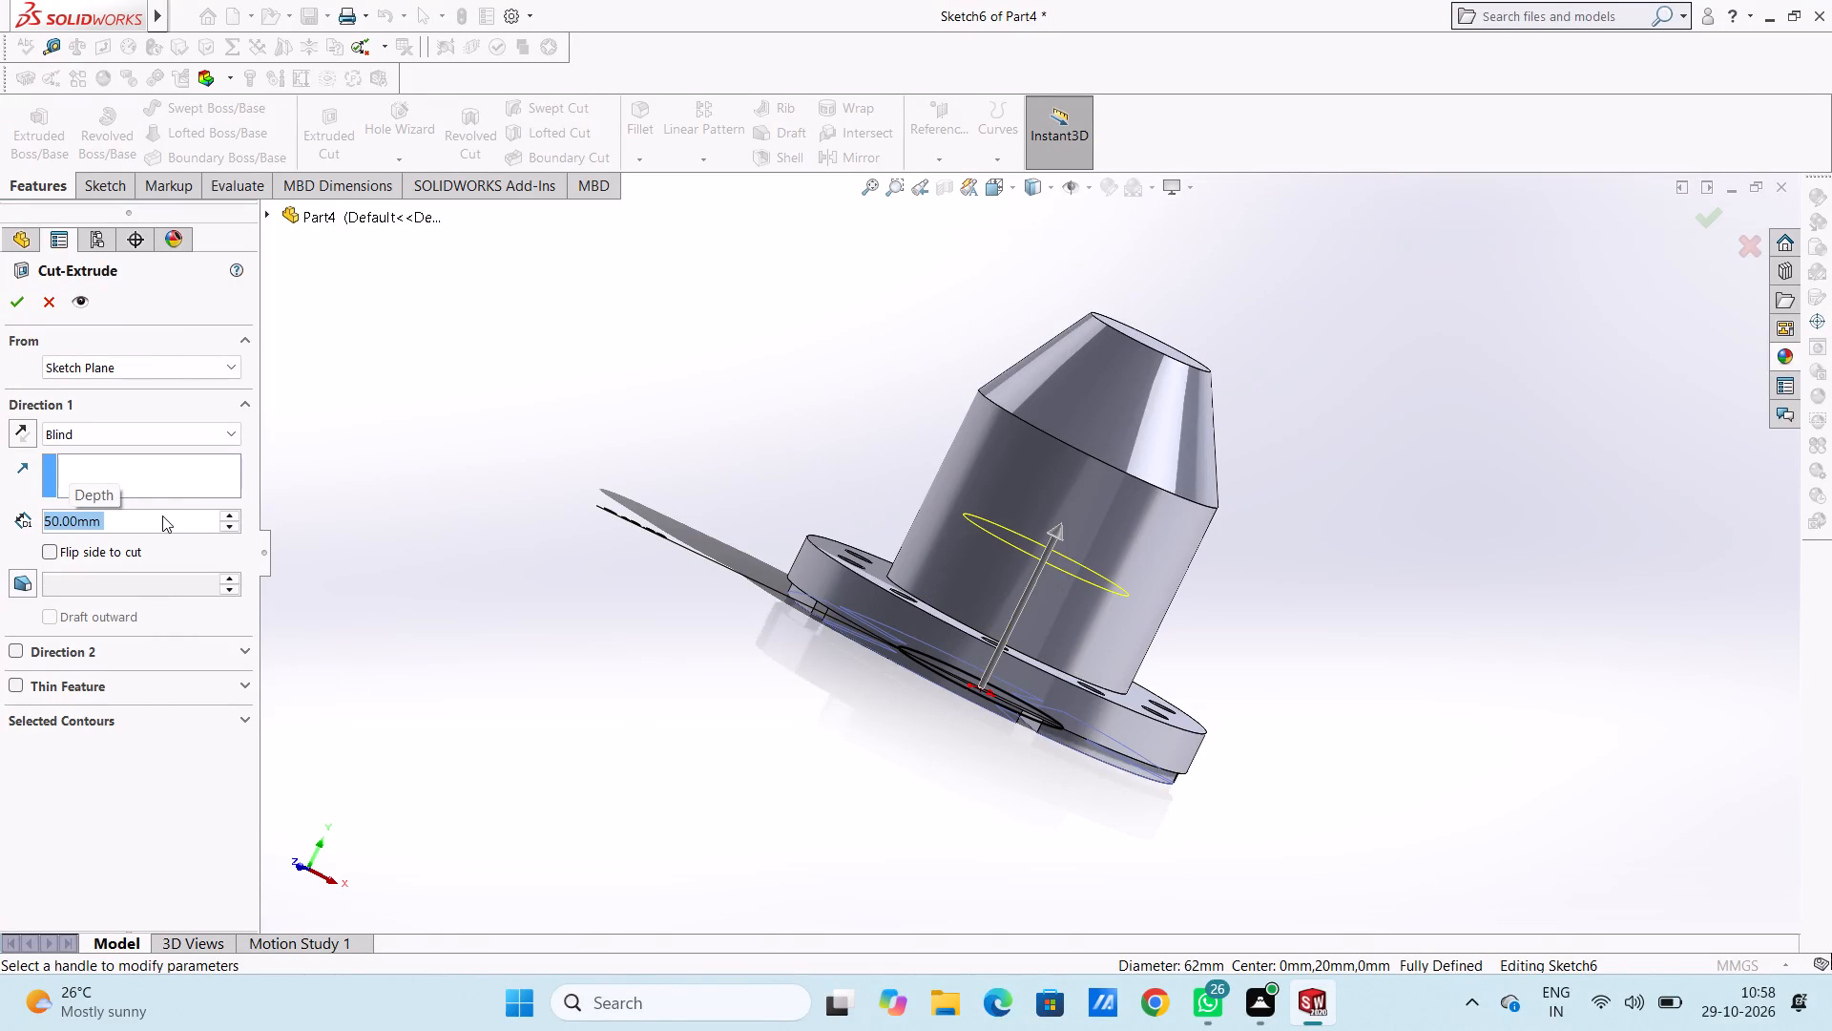
text(40)
key(Return)
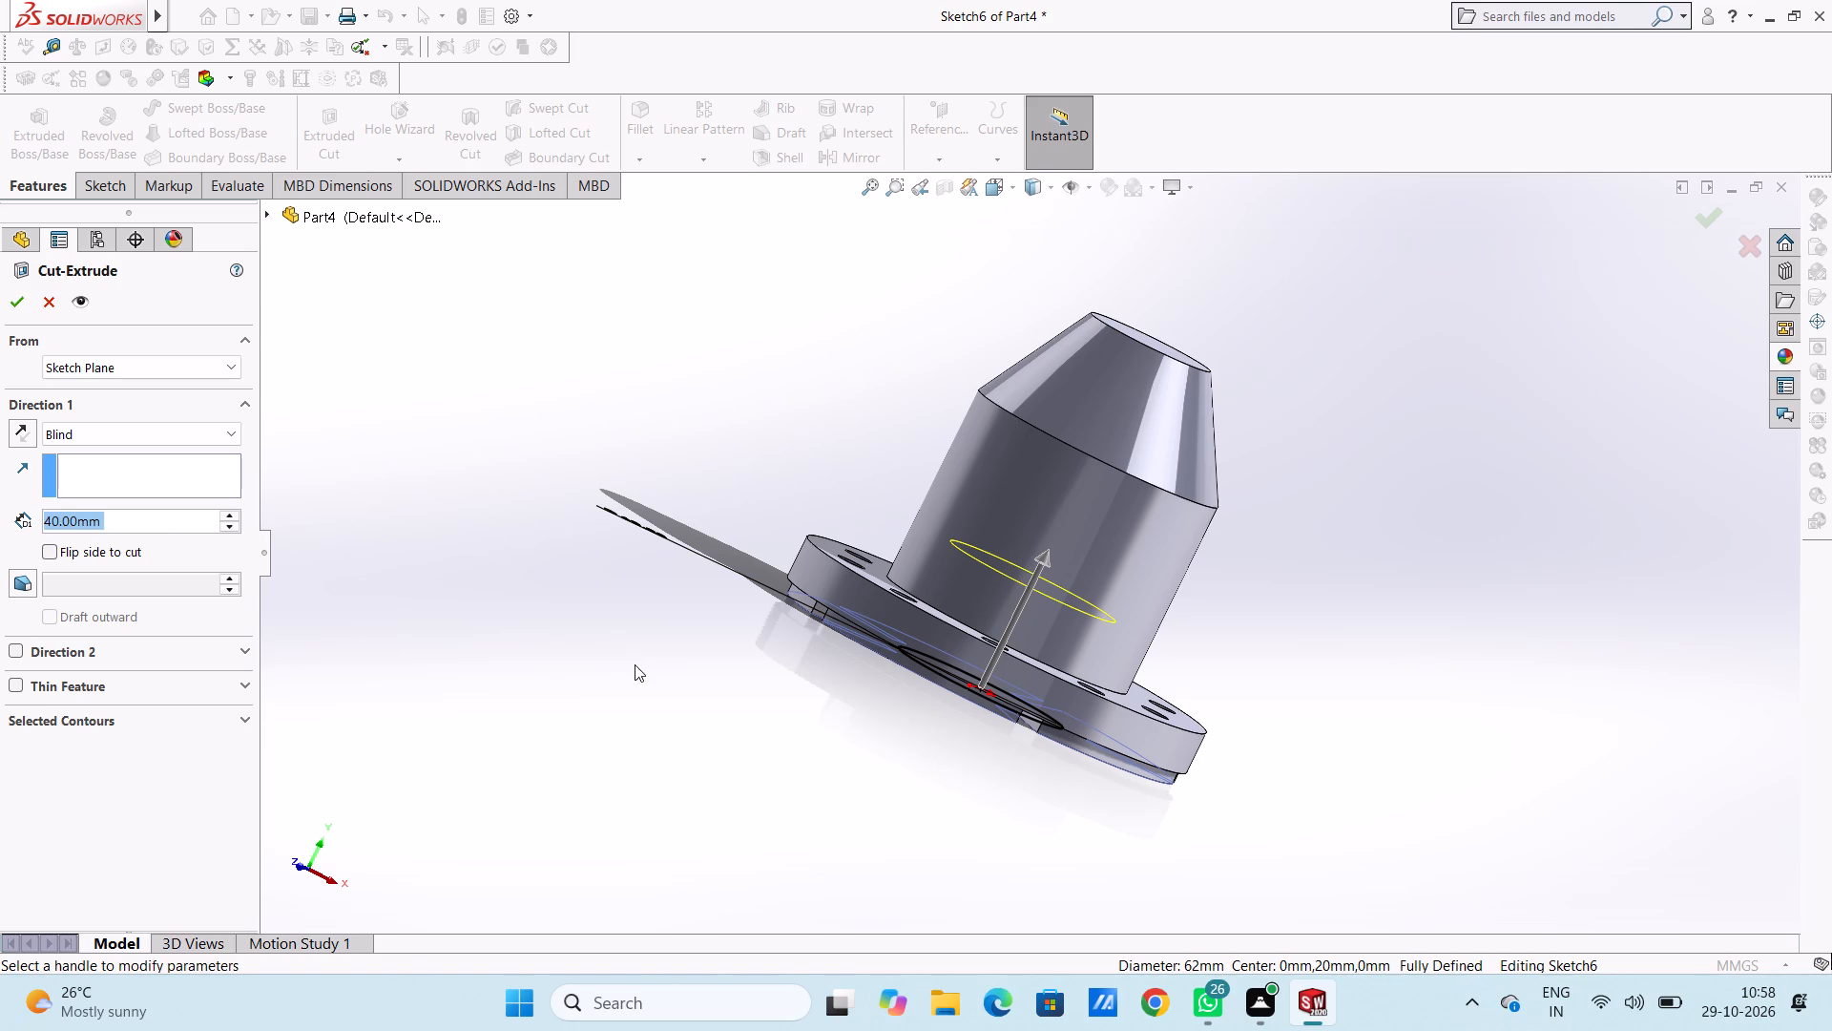
middle_drag(565, 723, 597, 711)
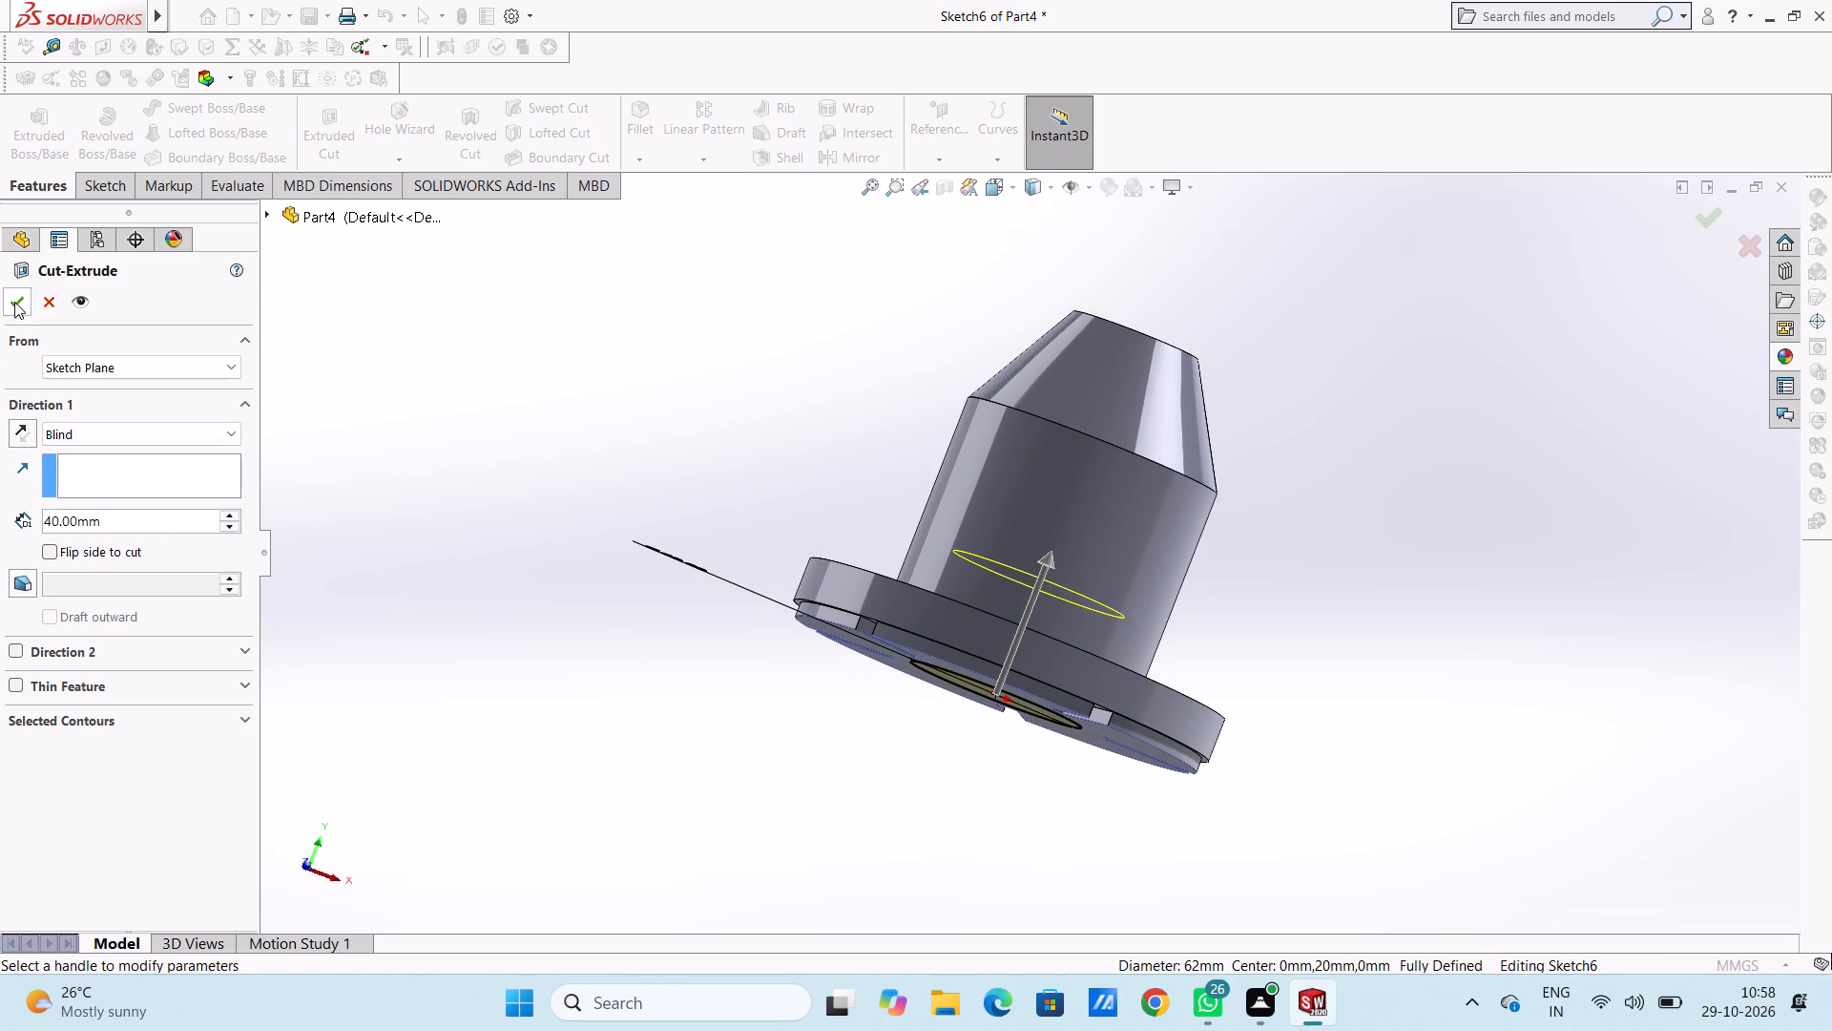
click(14, 302)
click(422, 607)
middle_drag(579, 732, 570, 417)
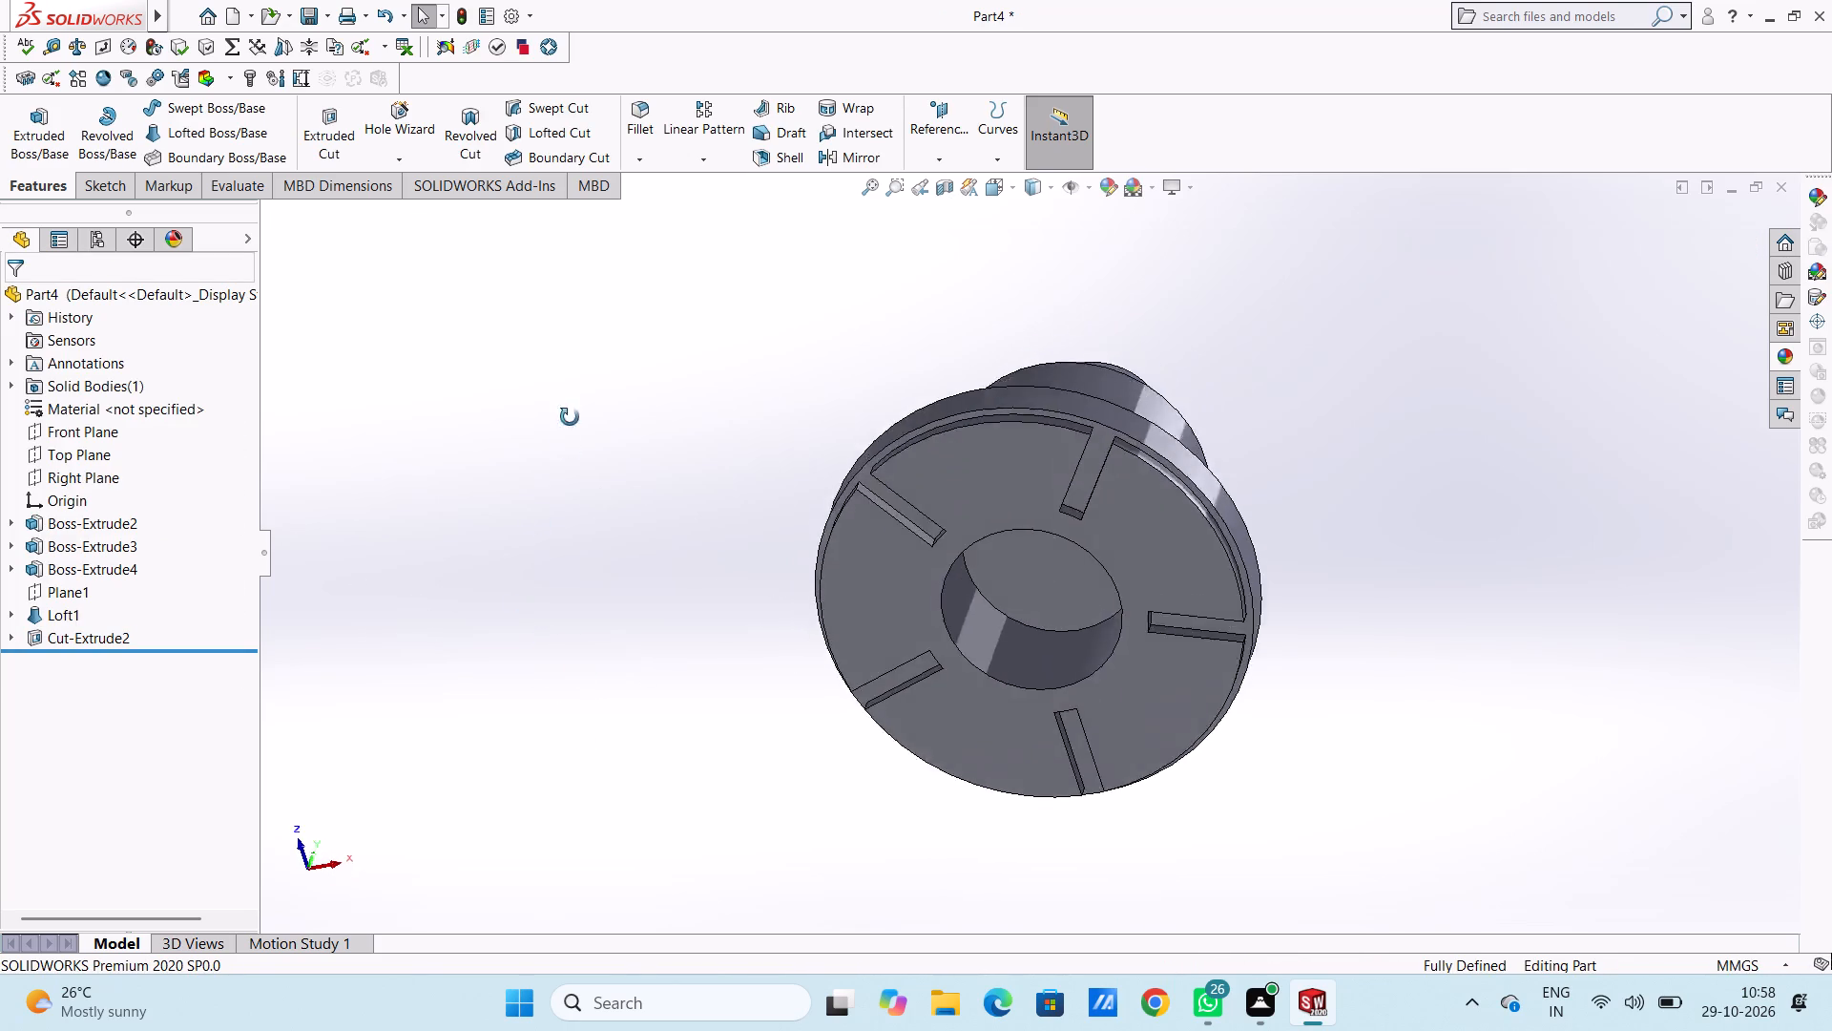
middle_drag(570, 417, 511, 441)
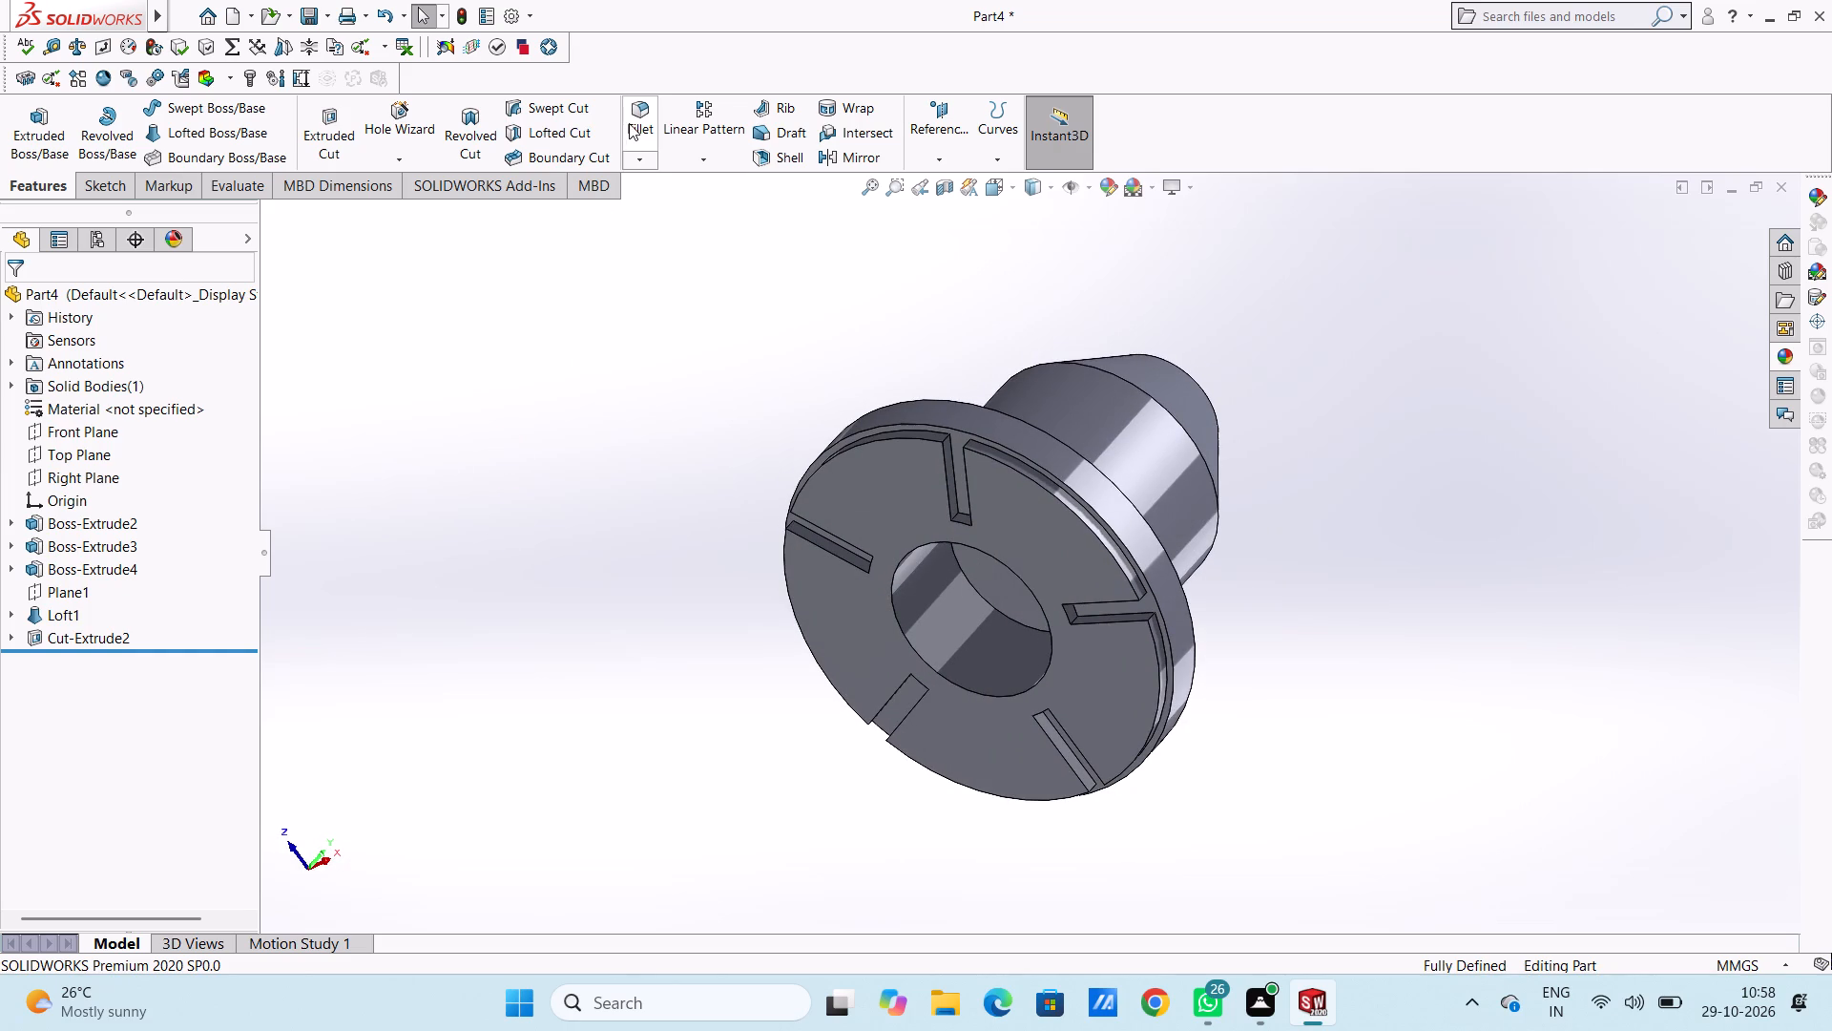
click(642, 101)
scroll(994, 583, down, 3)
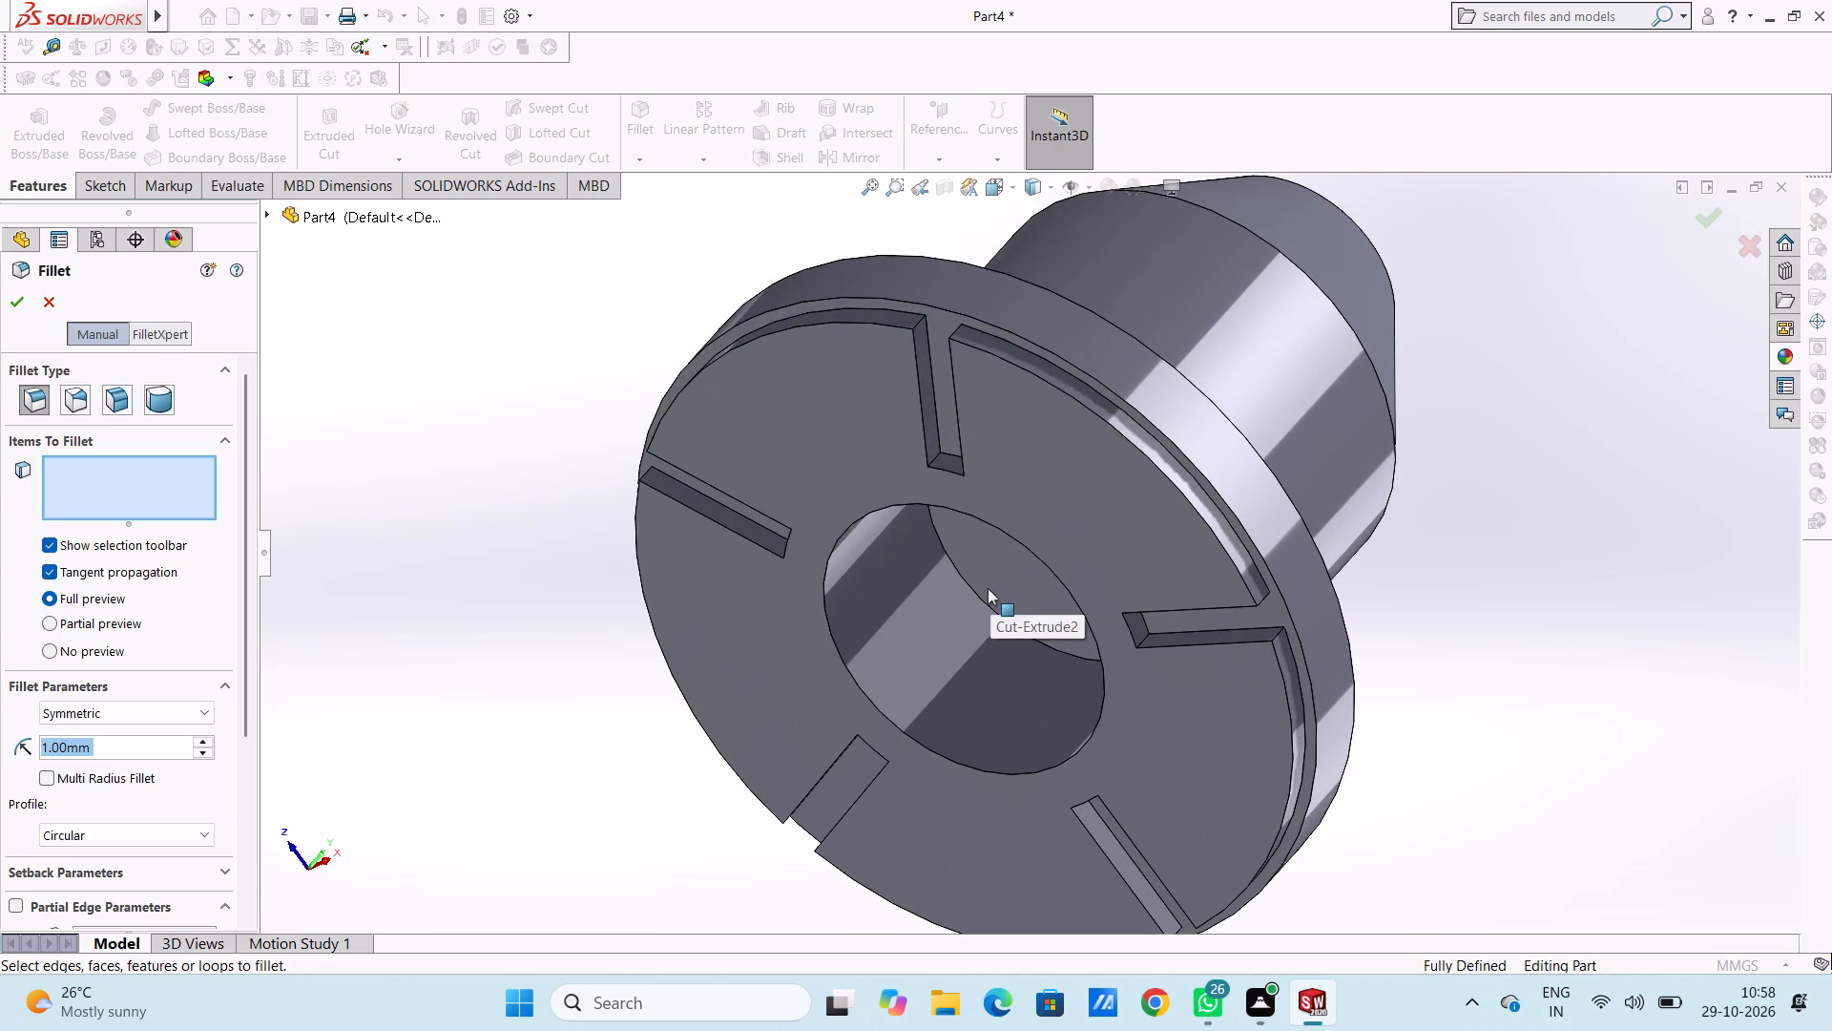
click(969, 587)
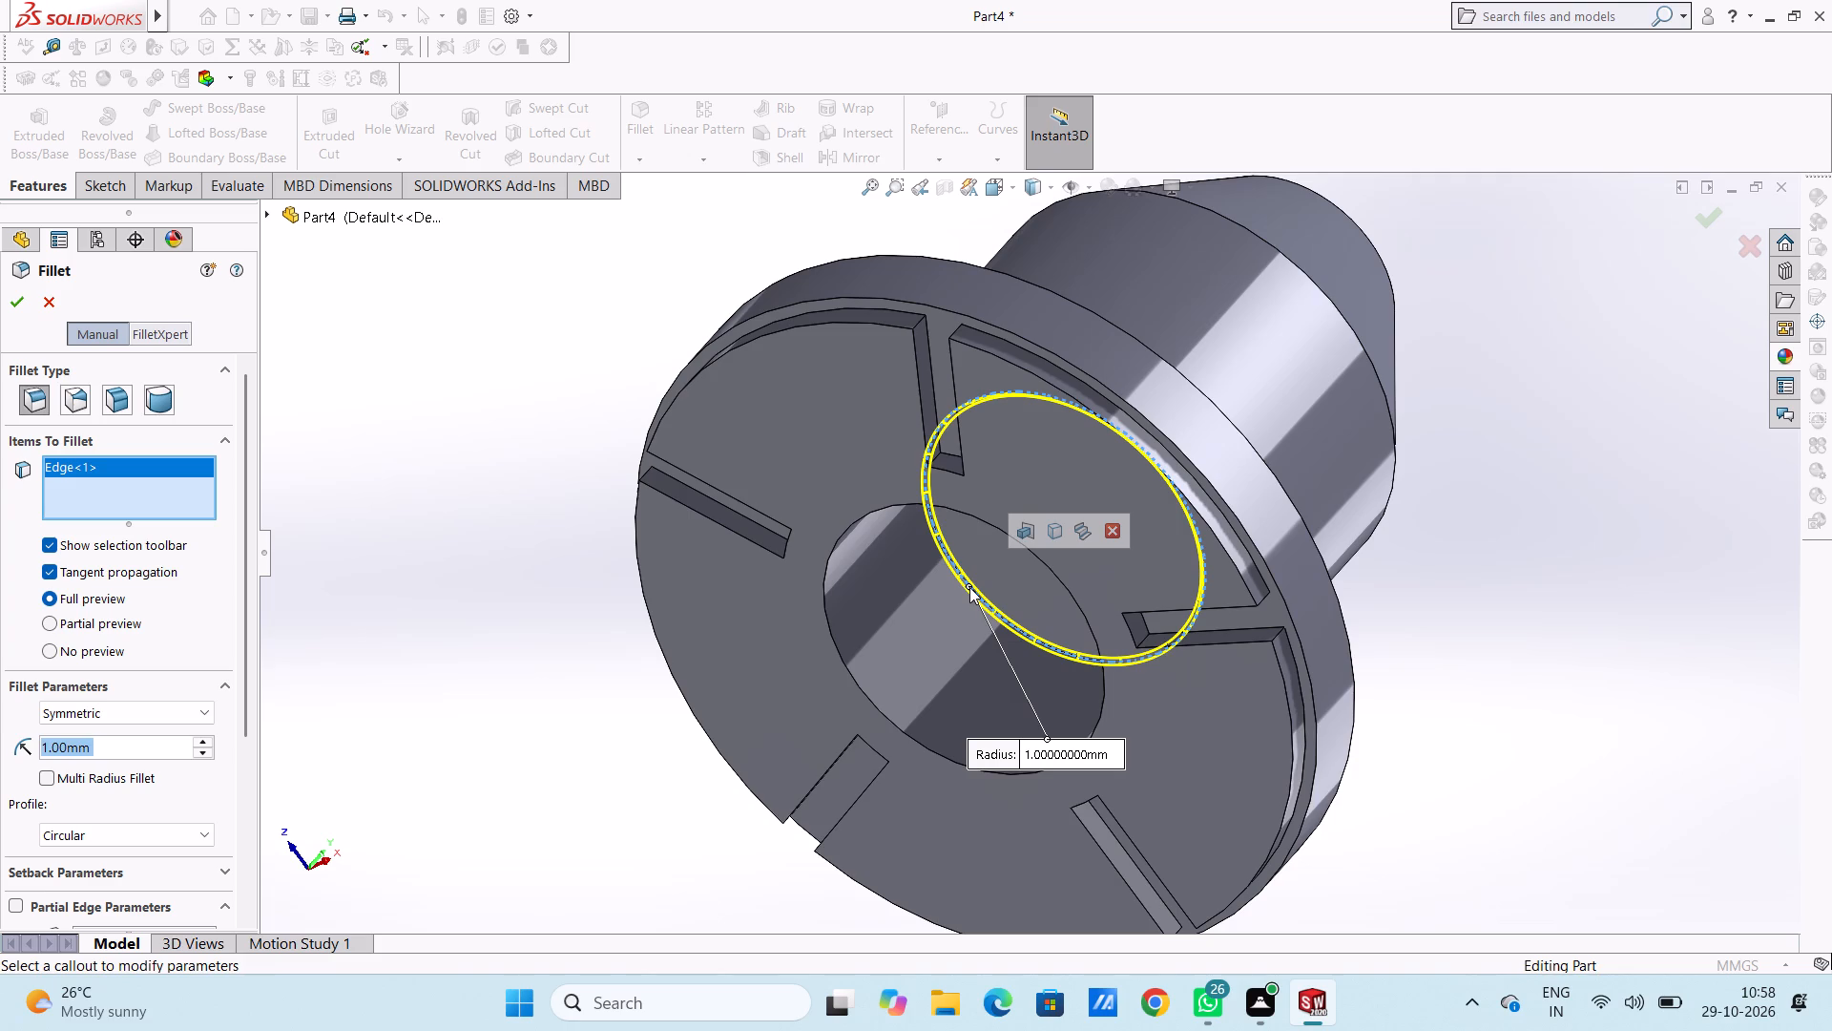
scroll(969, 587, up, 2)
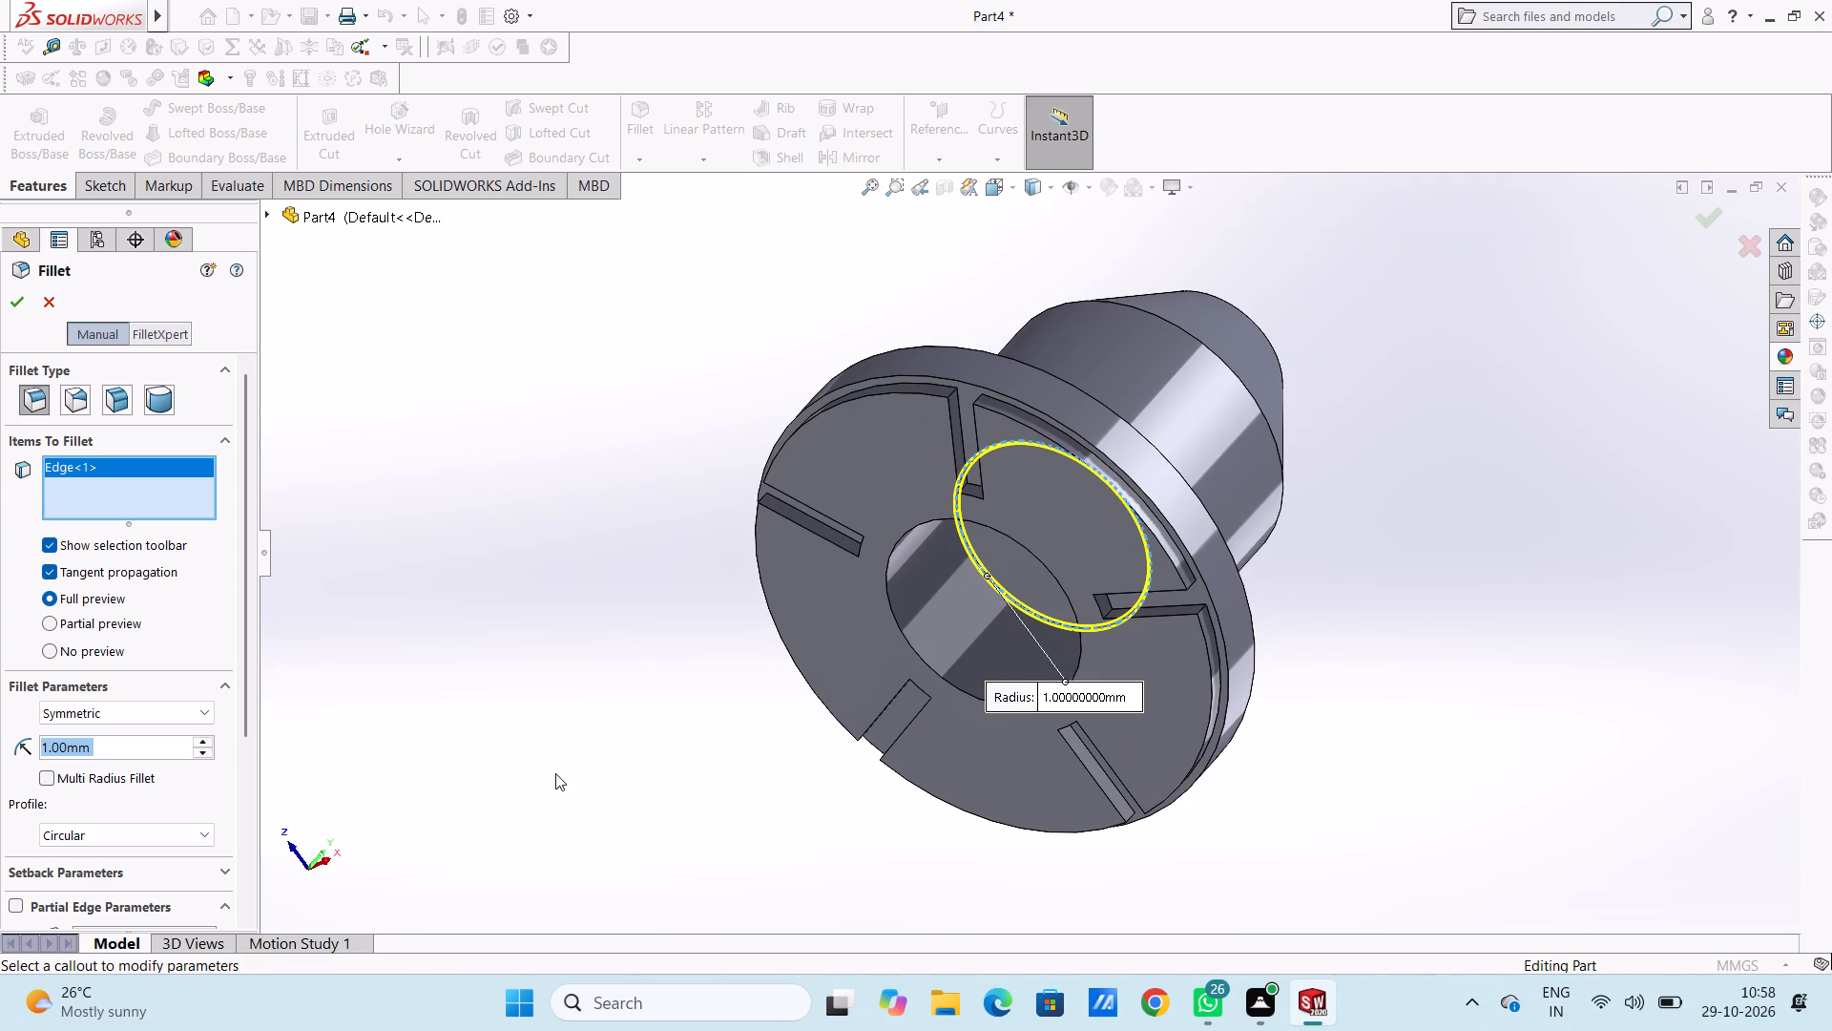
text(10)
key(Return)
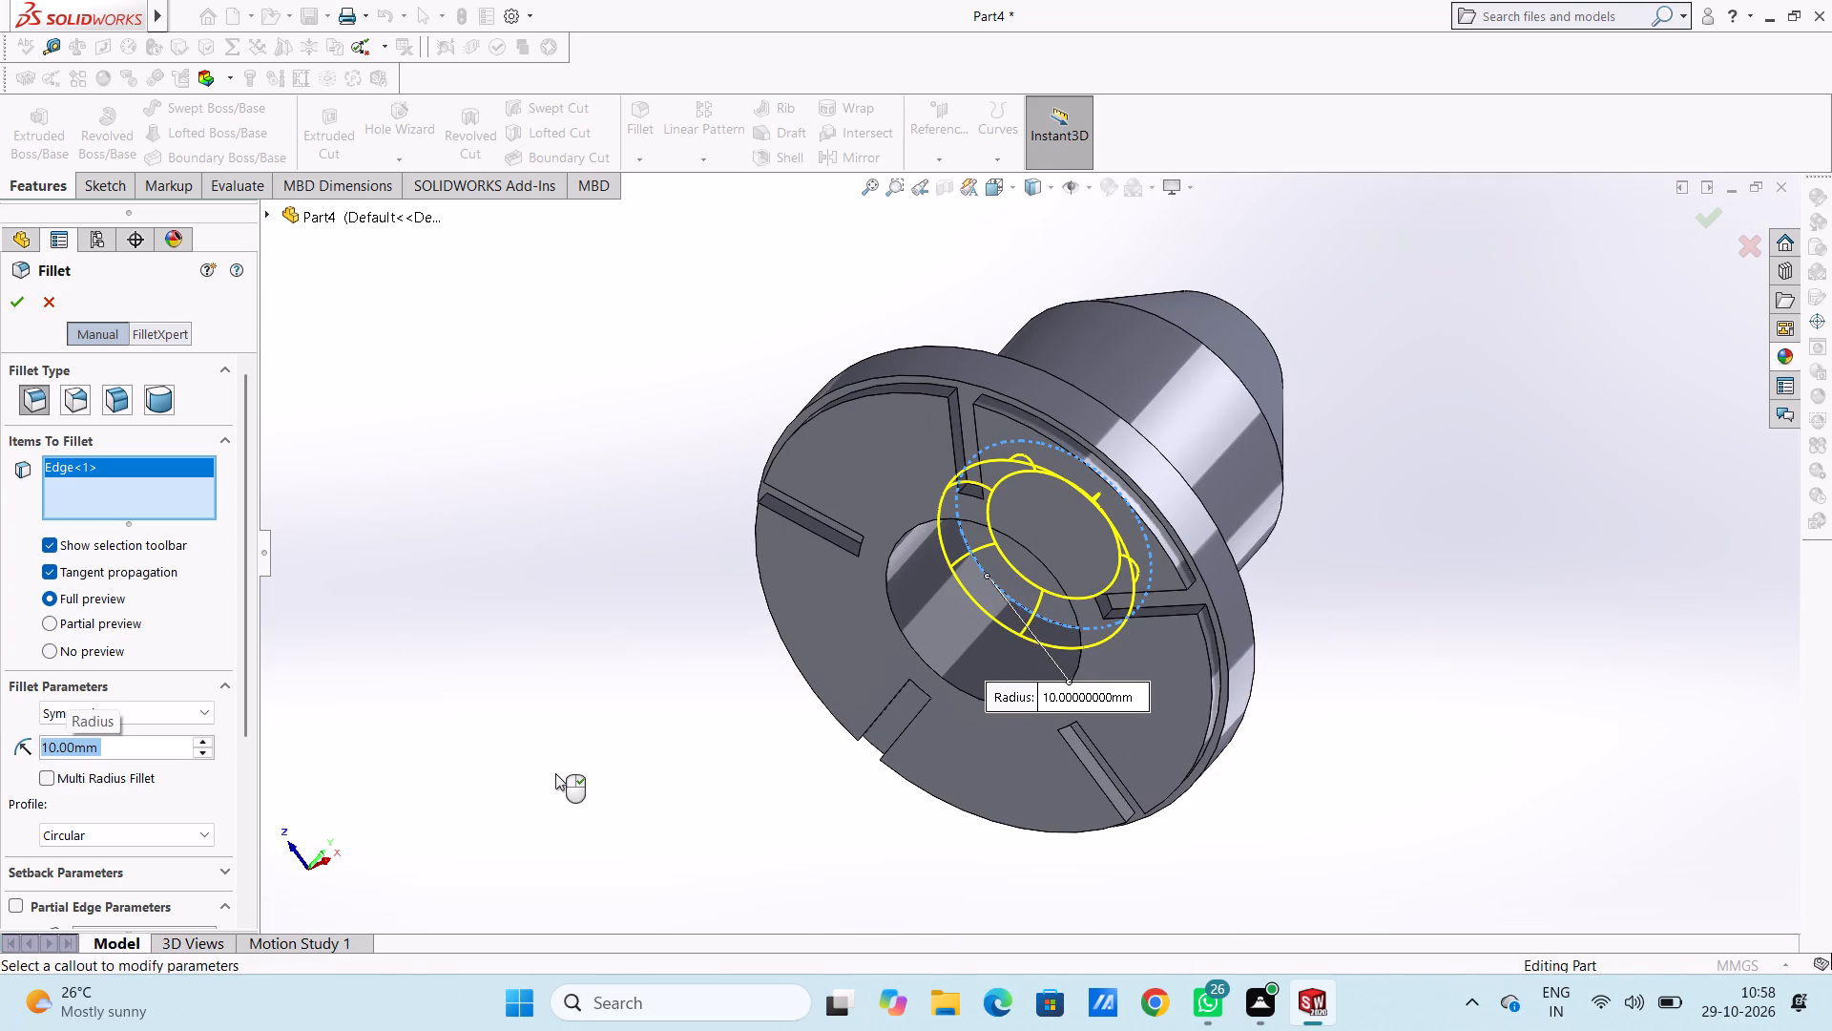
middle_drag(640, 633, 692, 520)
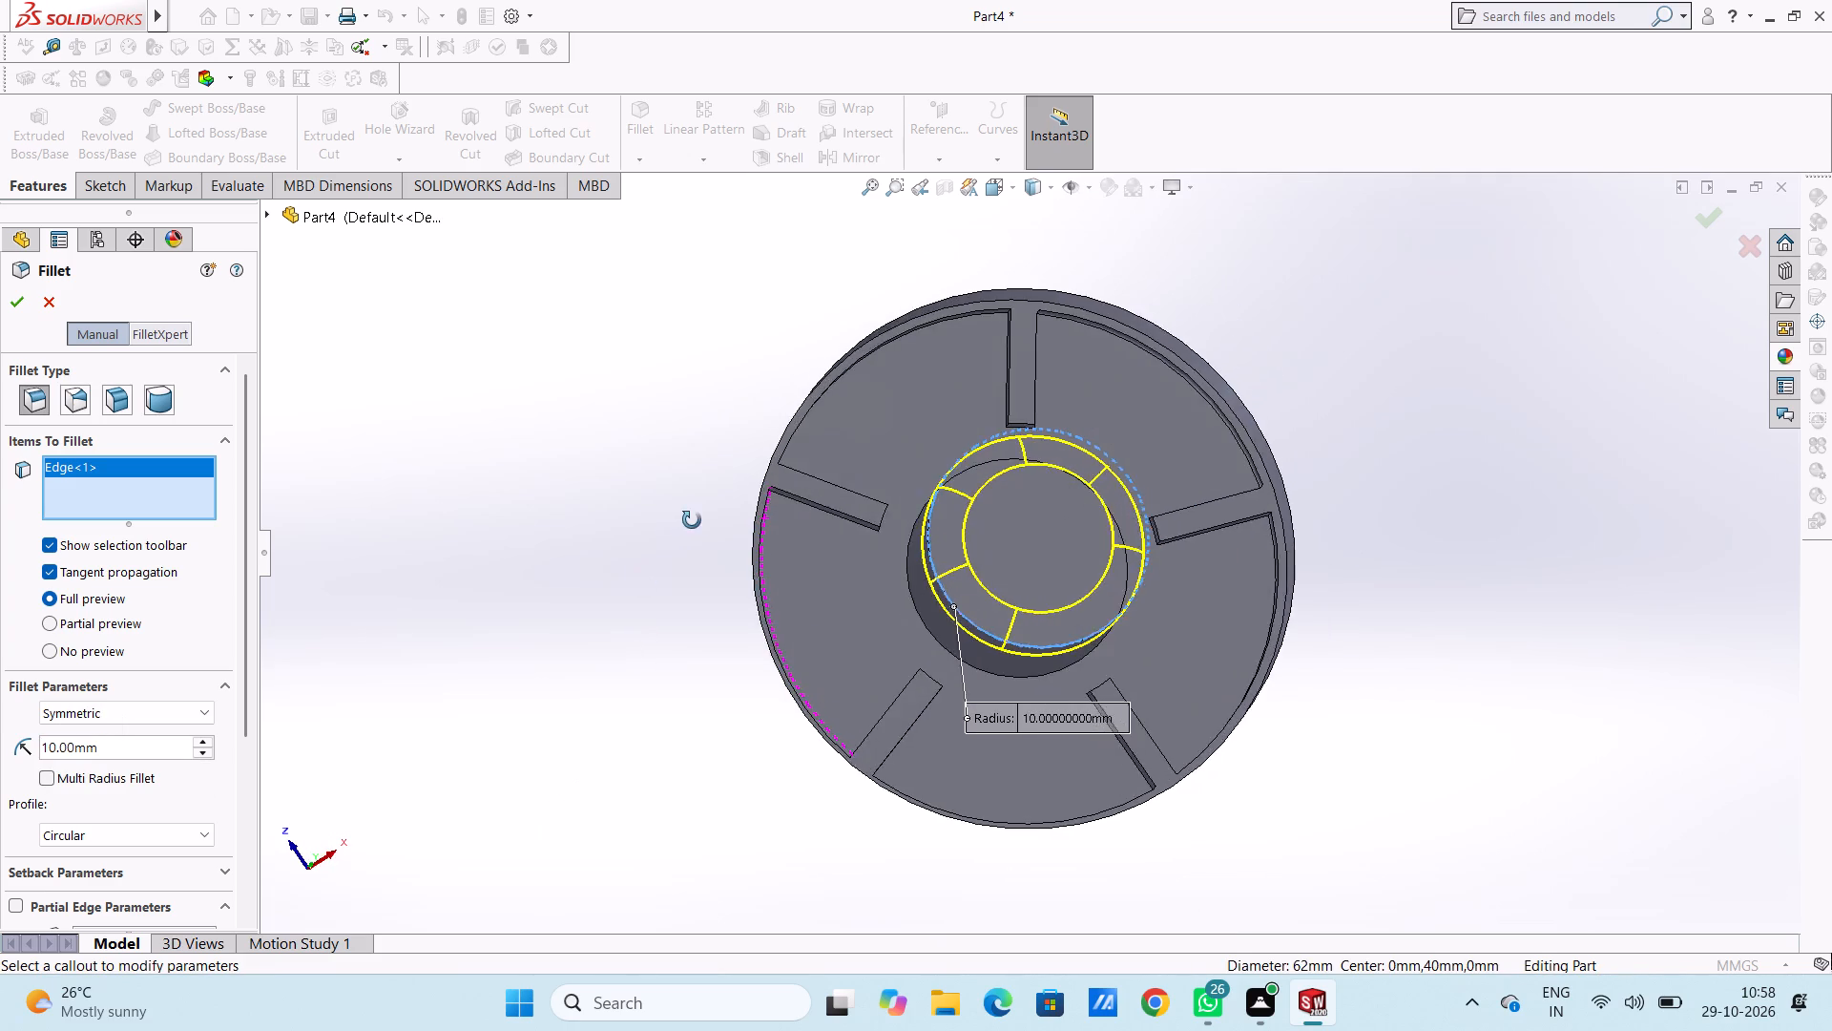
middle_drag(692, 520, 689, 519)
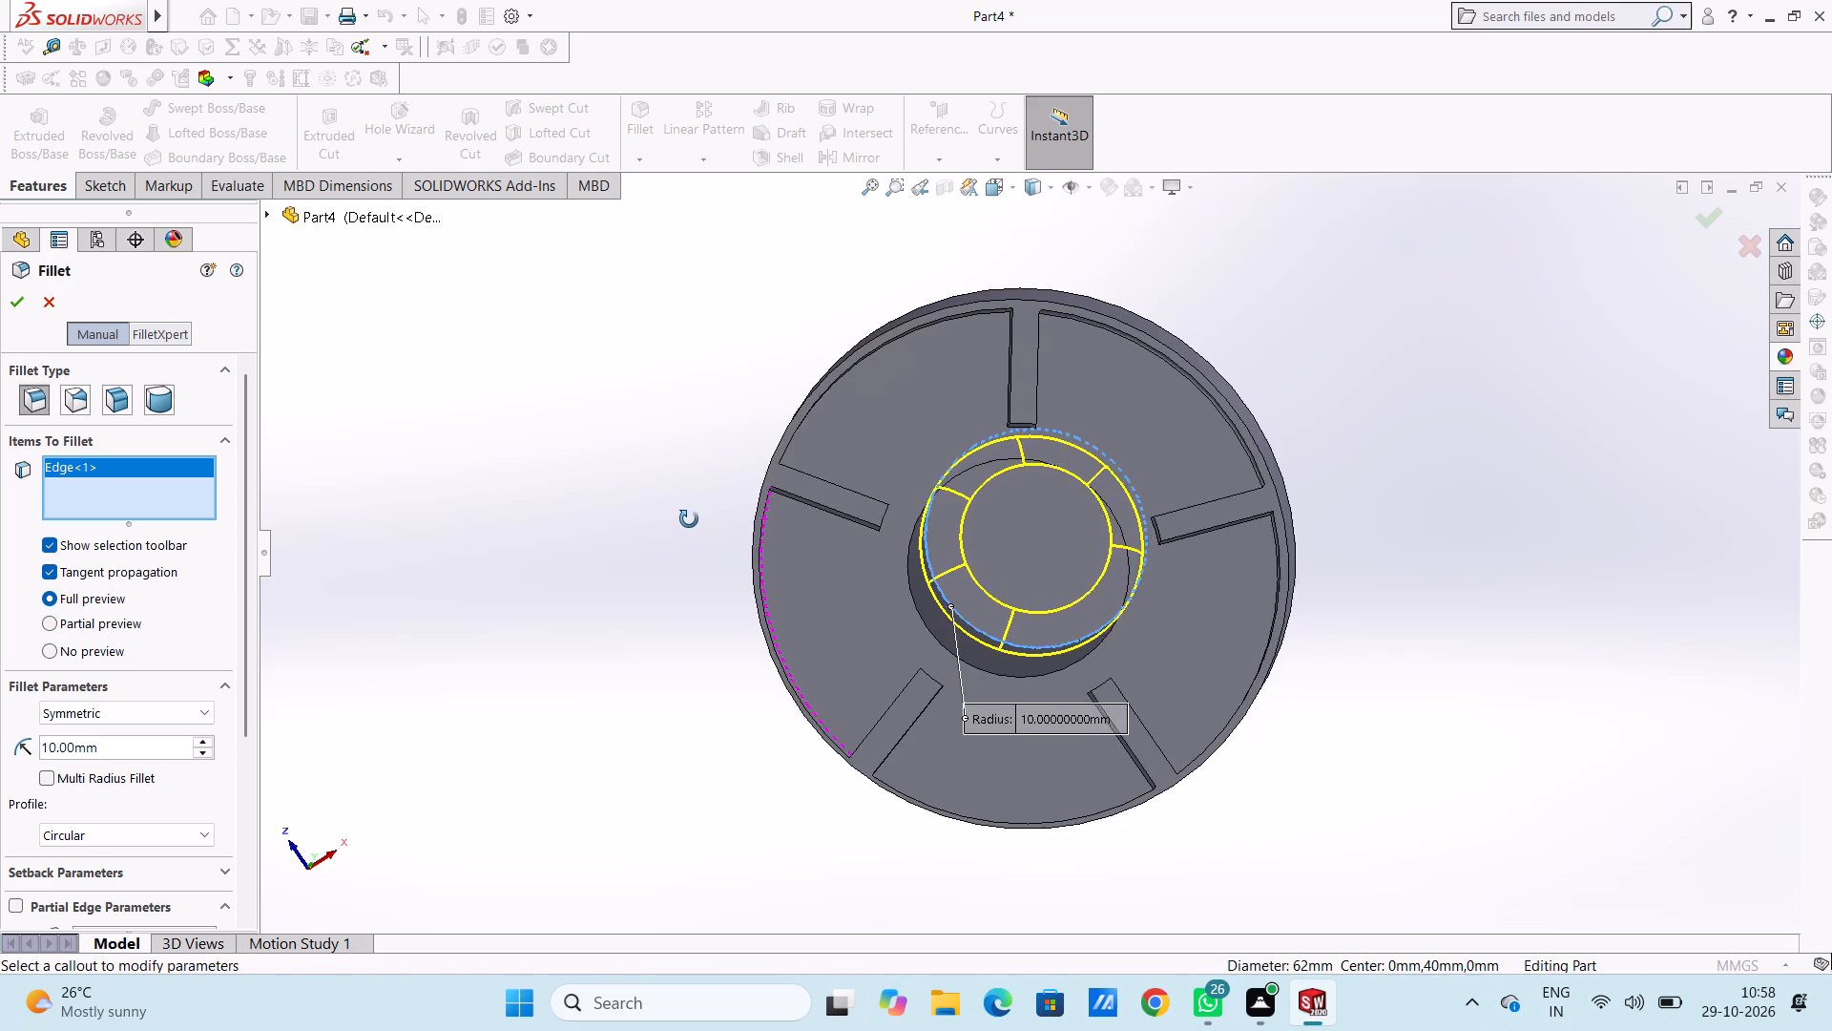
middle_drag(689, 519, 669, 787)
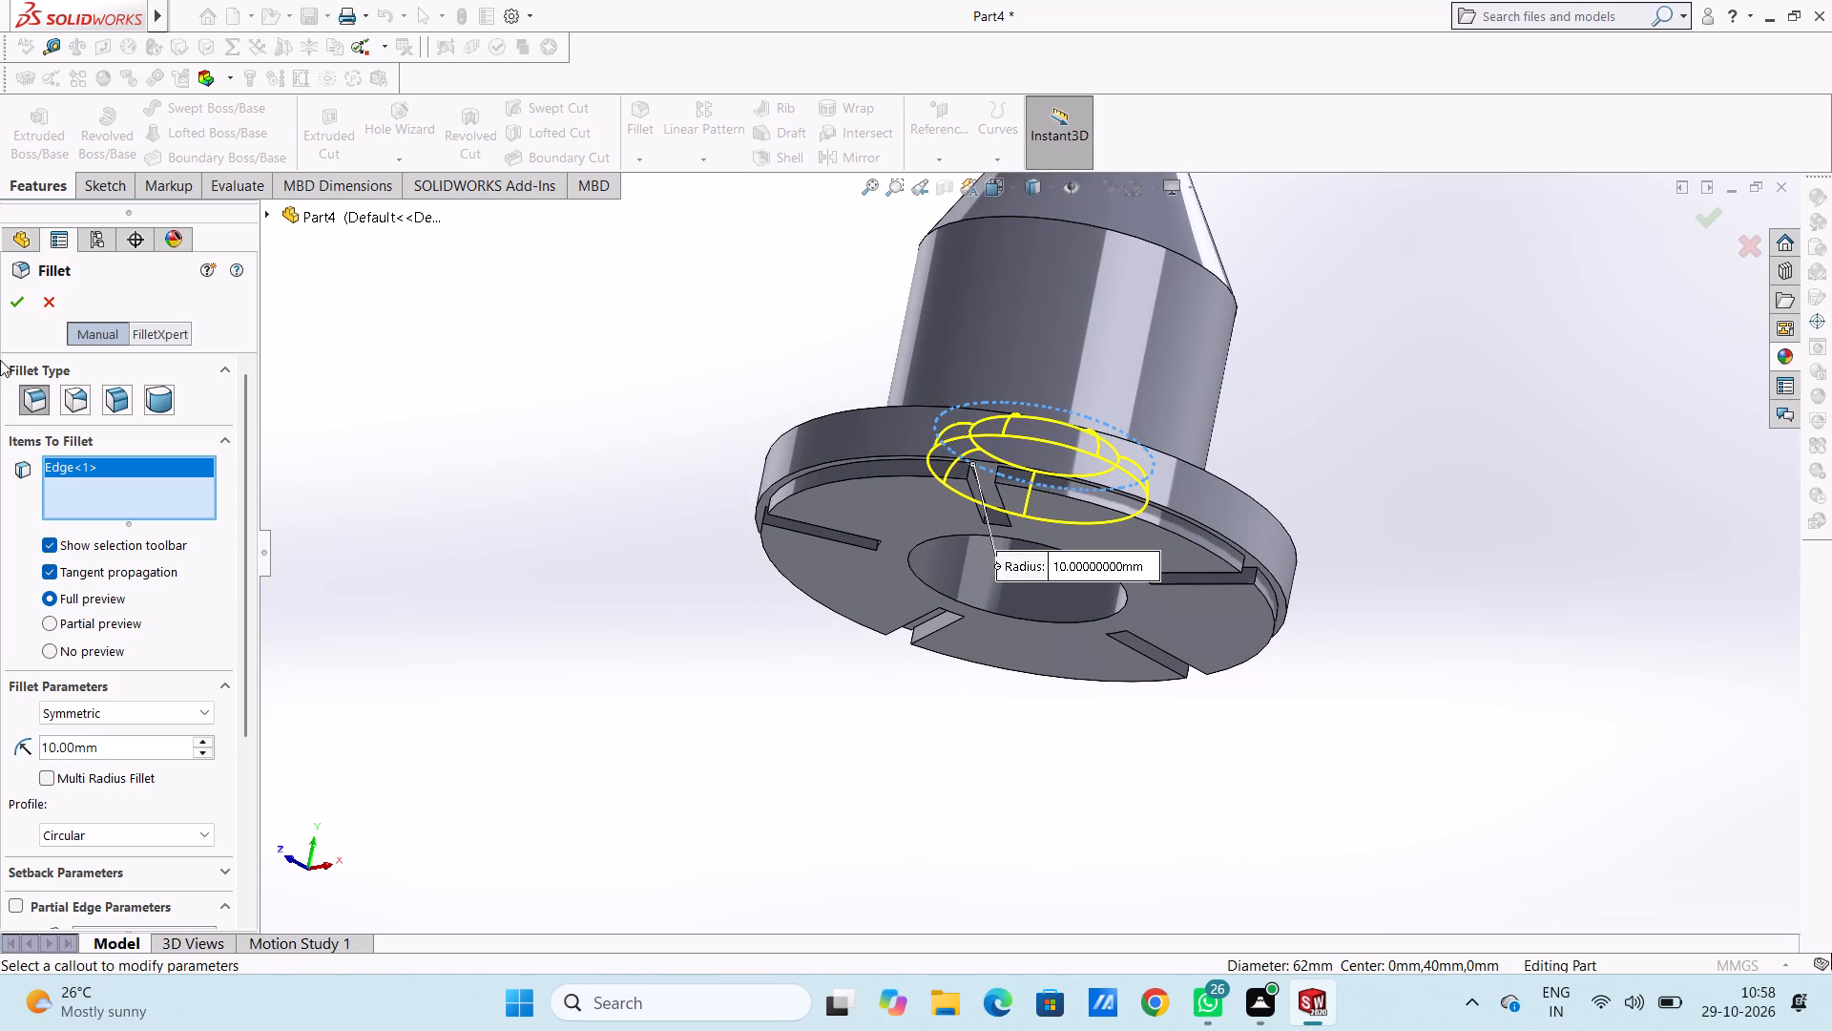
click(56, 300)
Start a sketch on the small flat top face of the loft and draw an origin-centred circle with a 15 mm radius.
scroll(510, 448, up, 1)
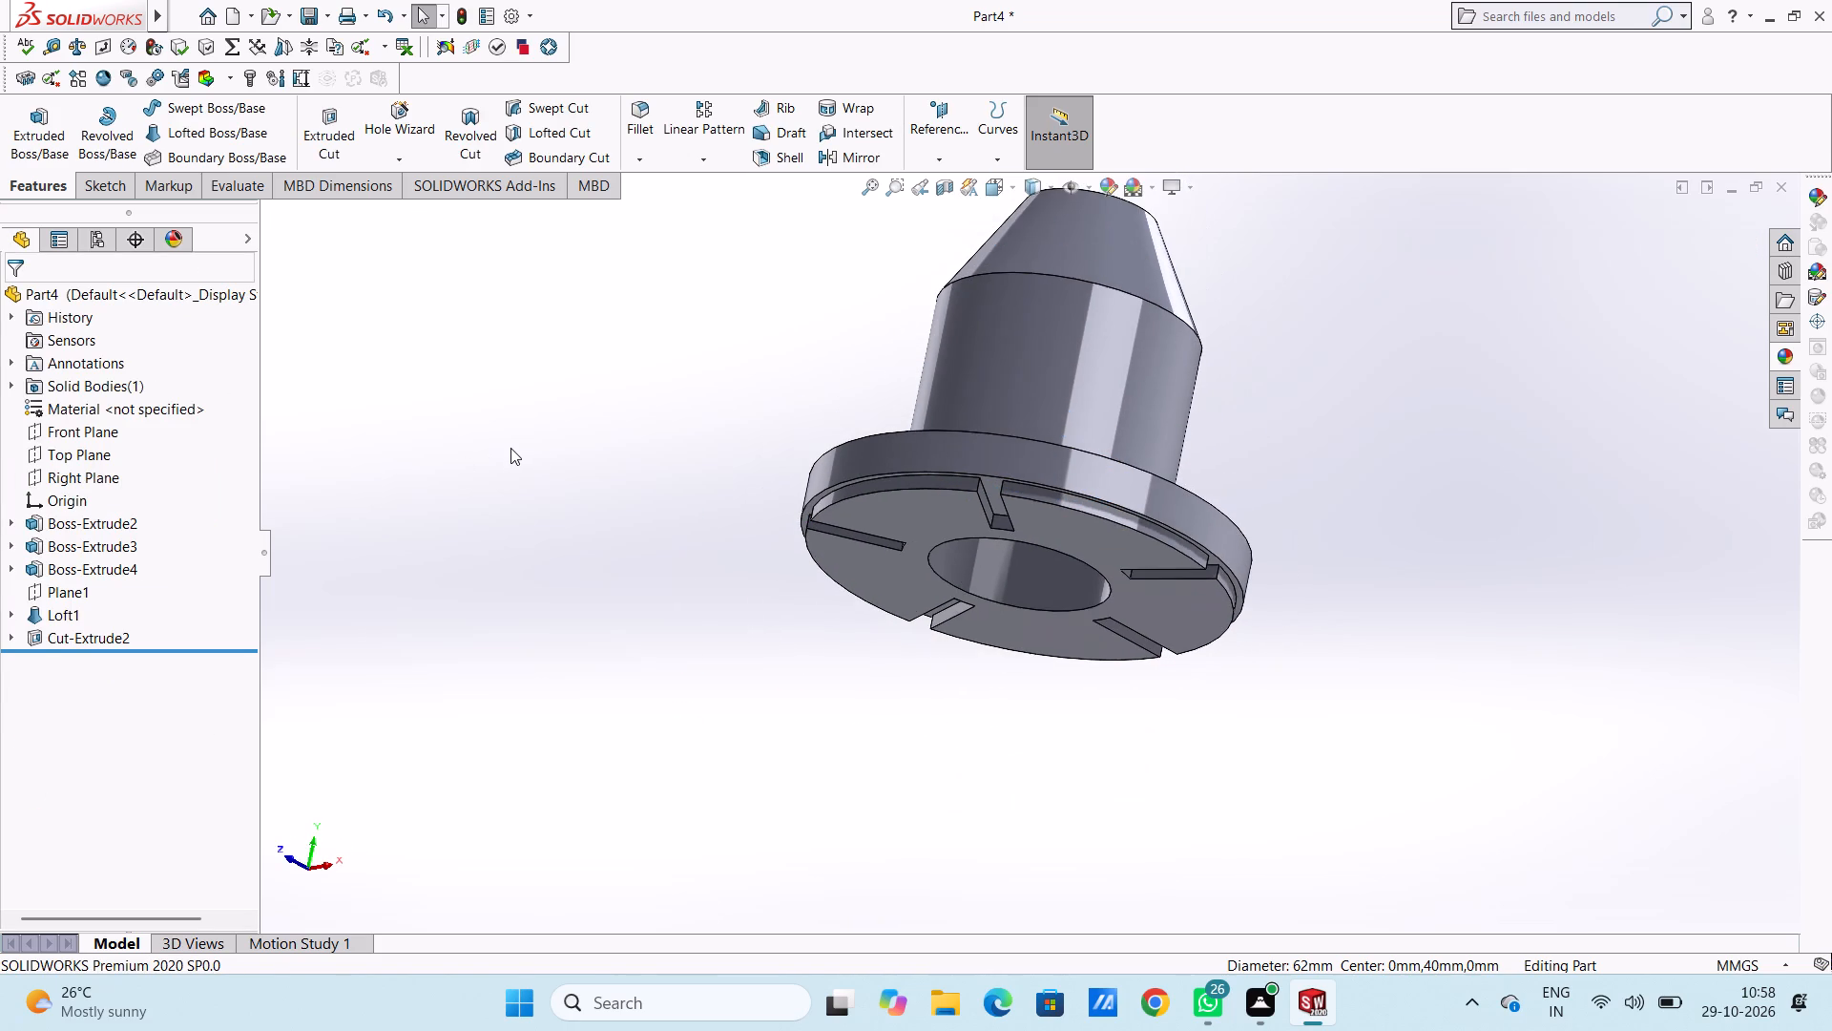
middle_drag(641, 358, 644, 541)
scroll(643, 544, up, 4)
middle_drag(668, 437, 612, 611)
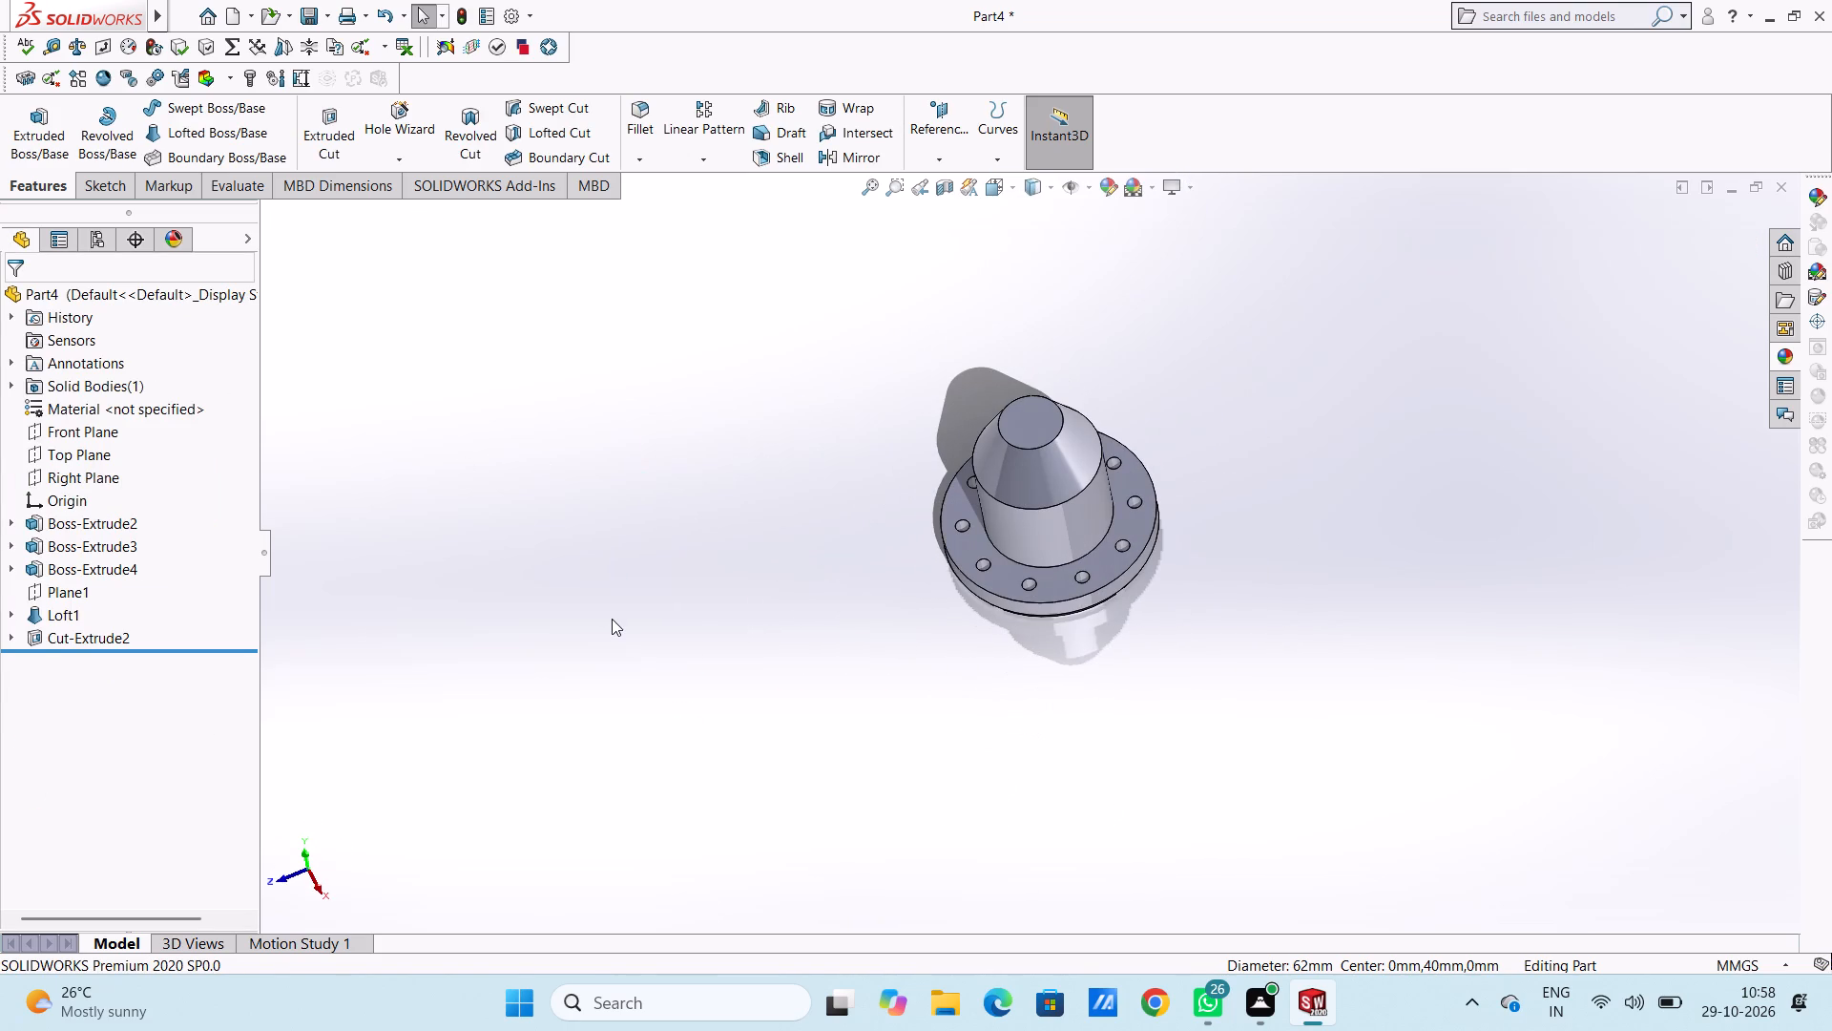
key(ctrl+5)
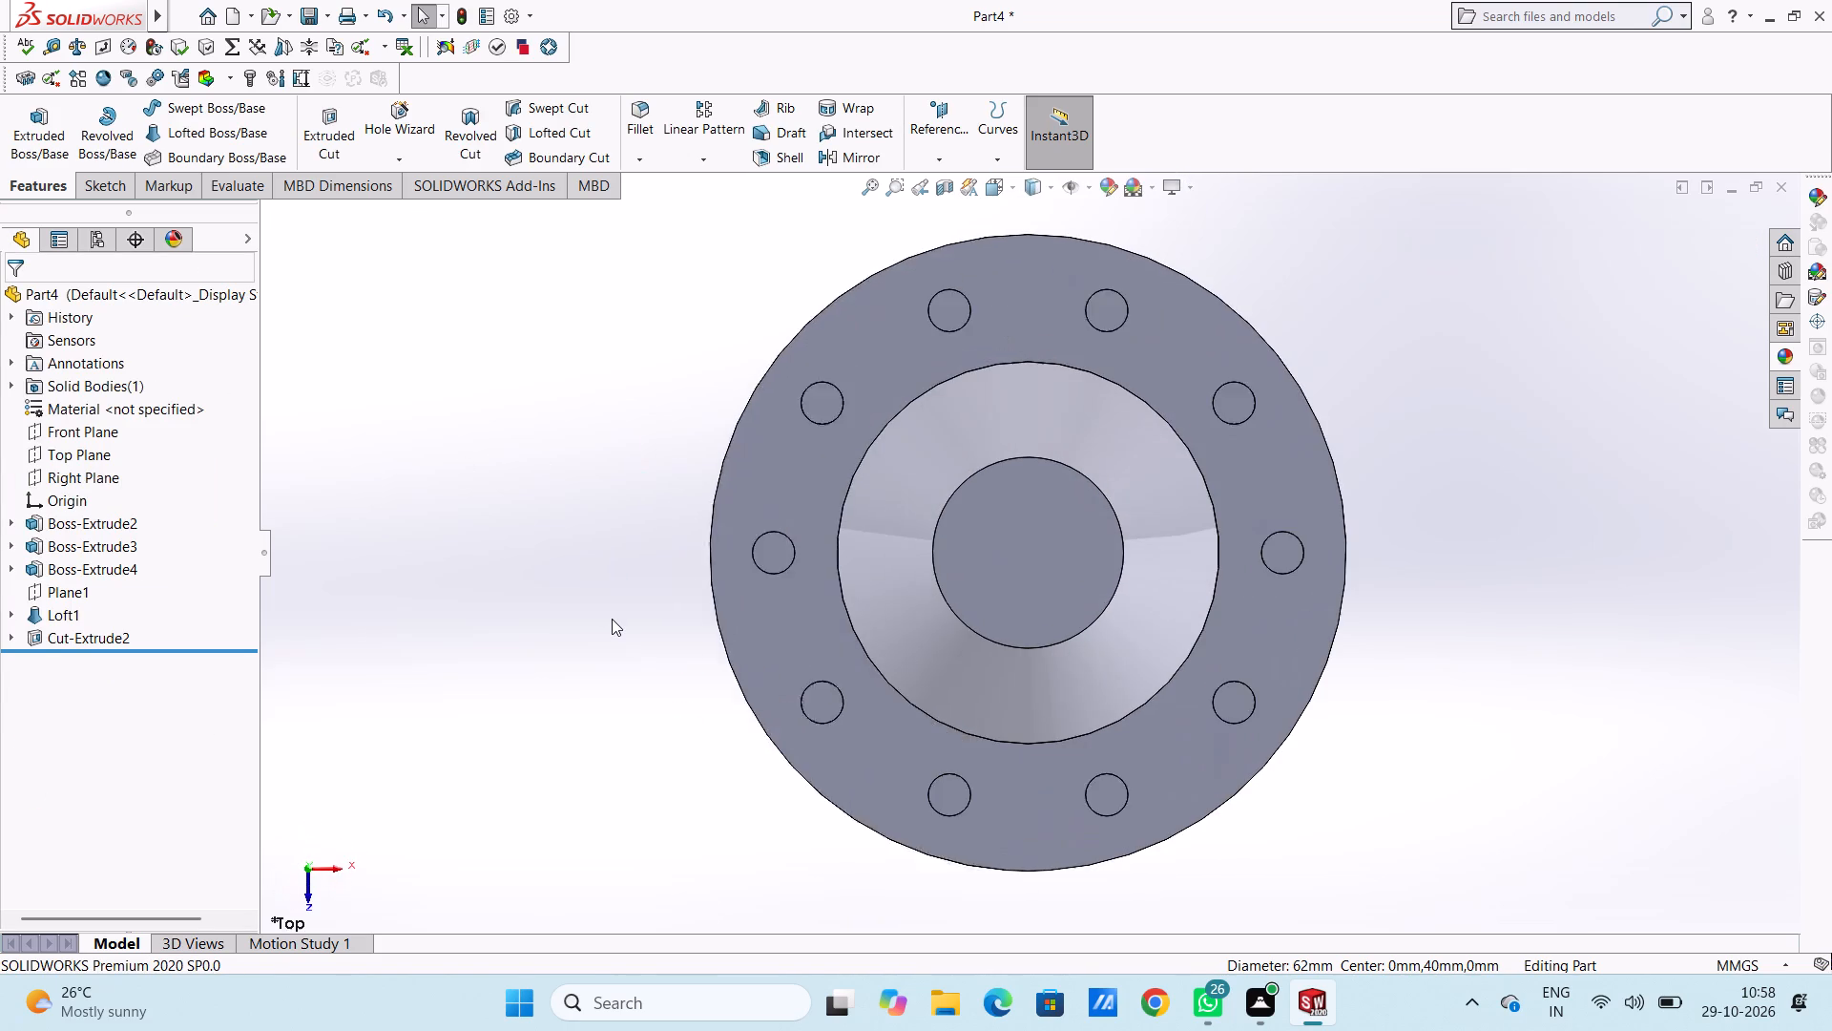
scroll(1062, 513, up, 3)
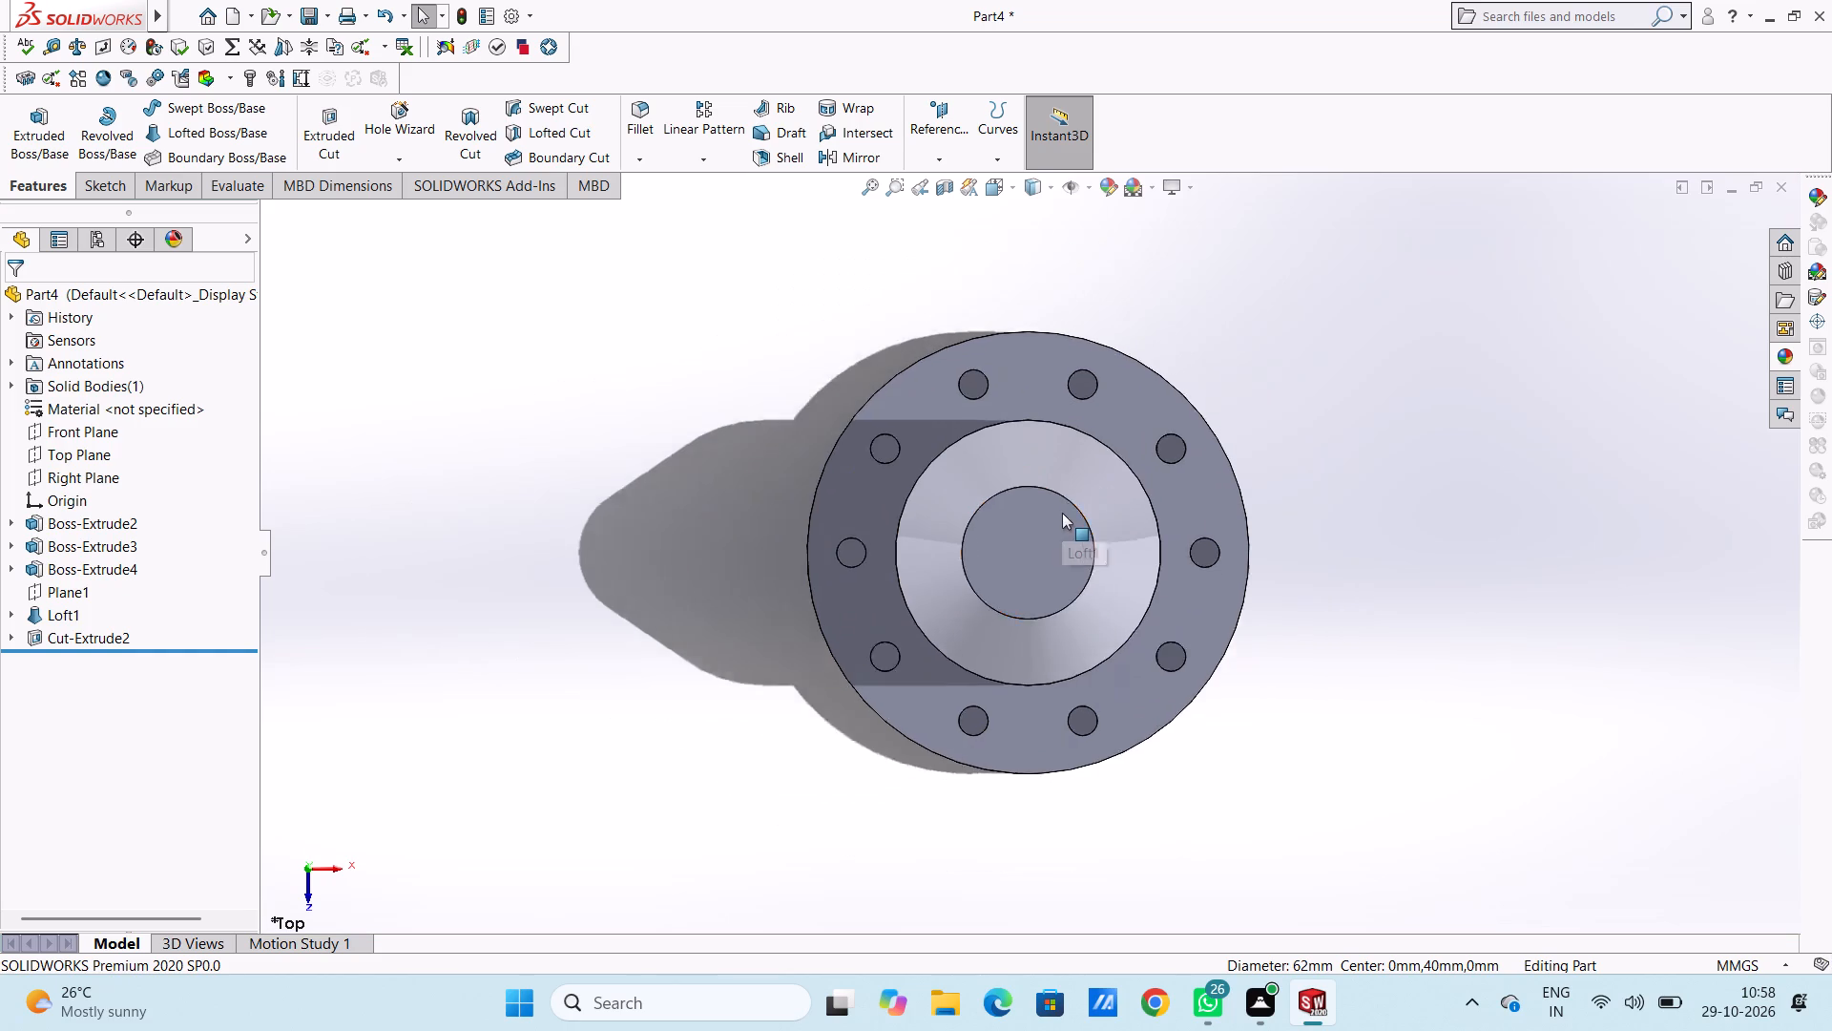
click(1015, 558)
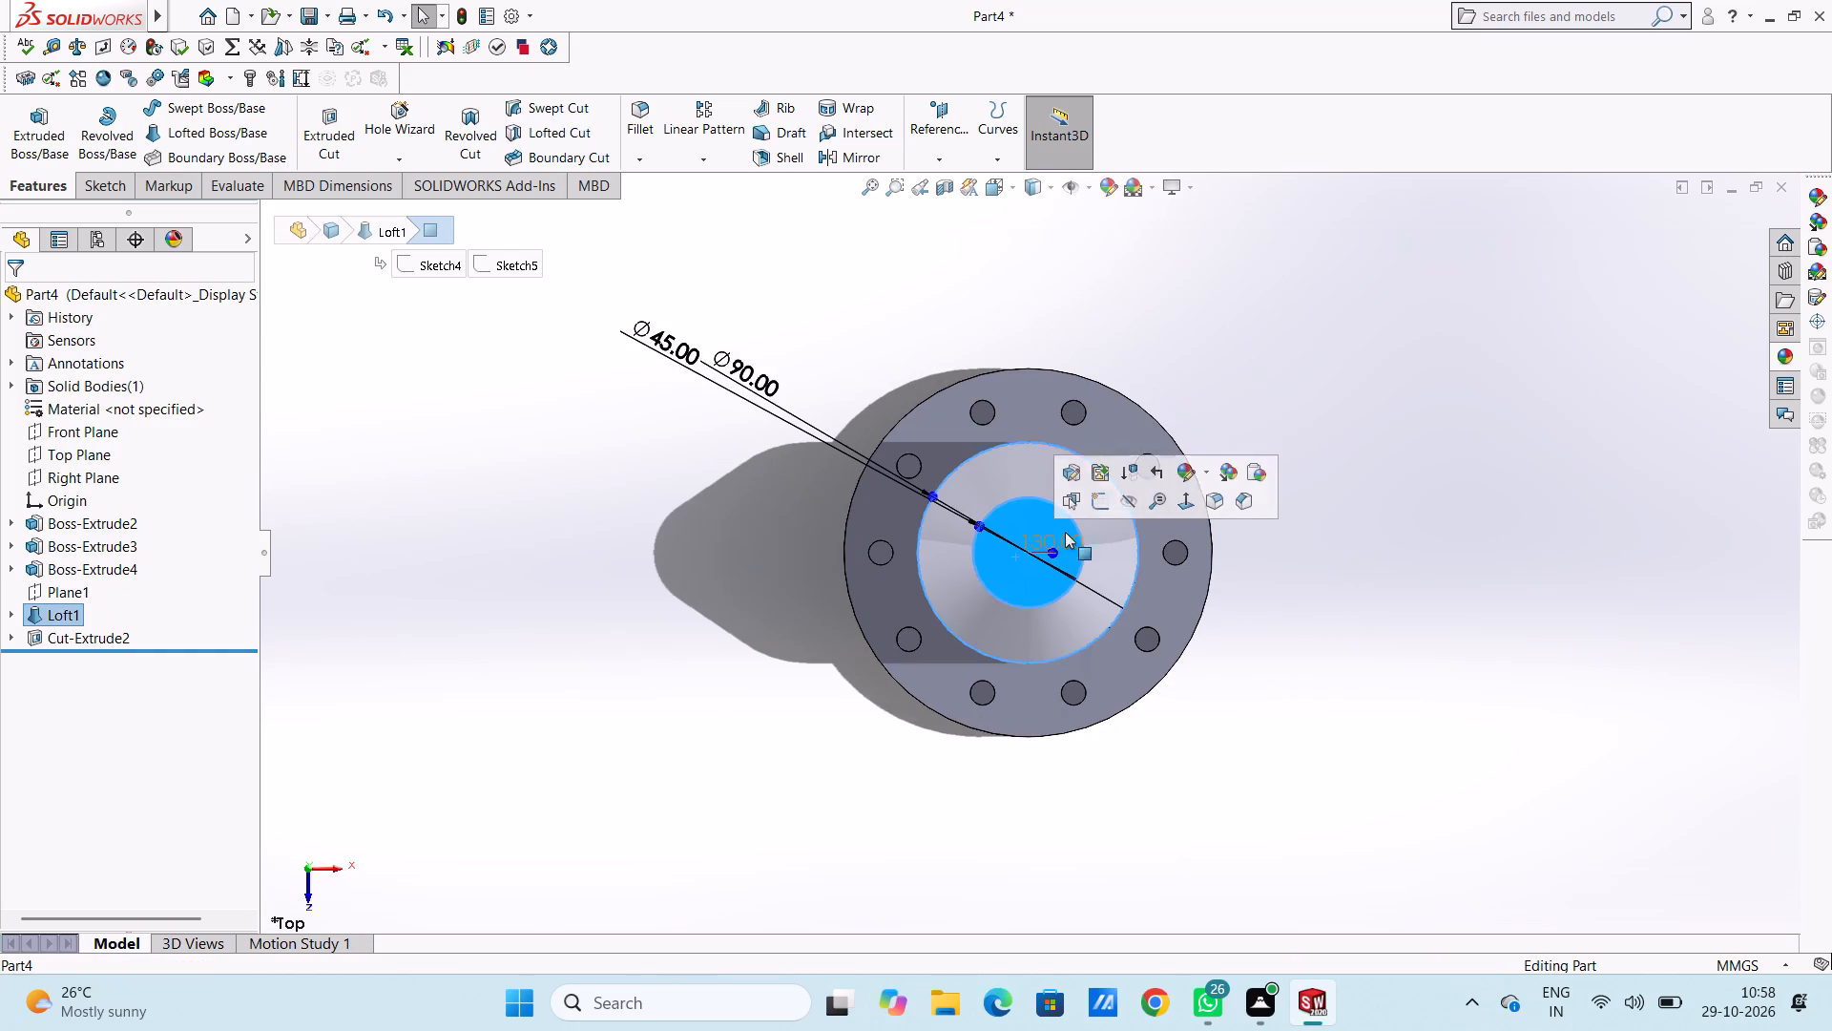
click(1097, 511)
click(1397, 628)
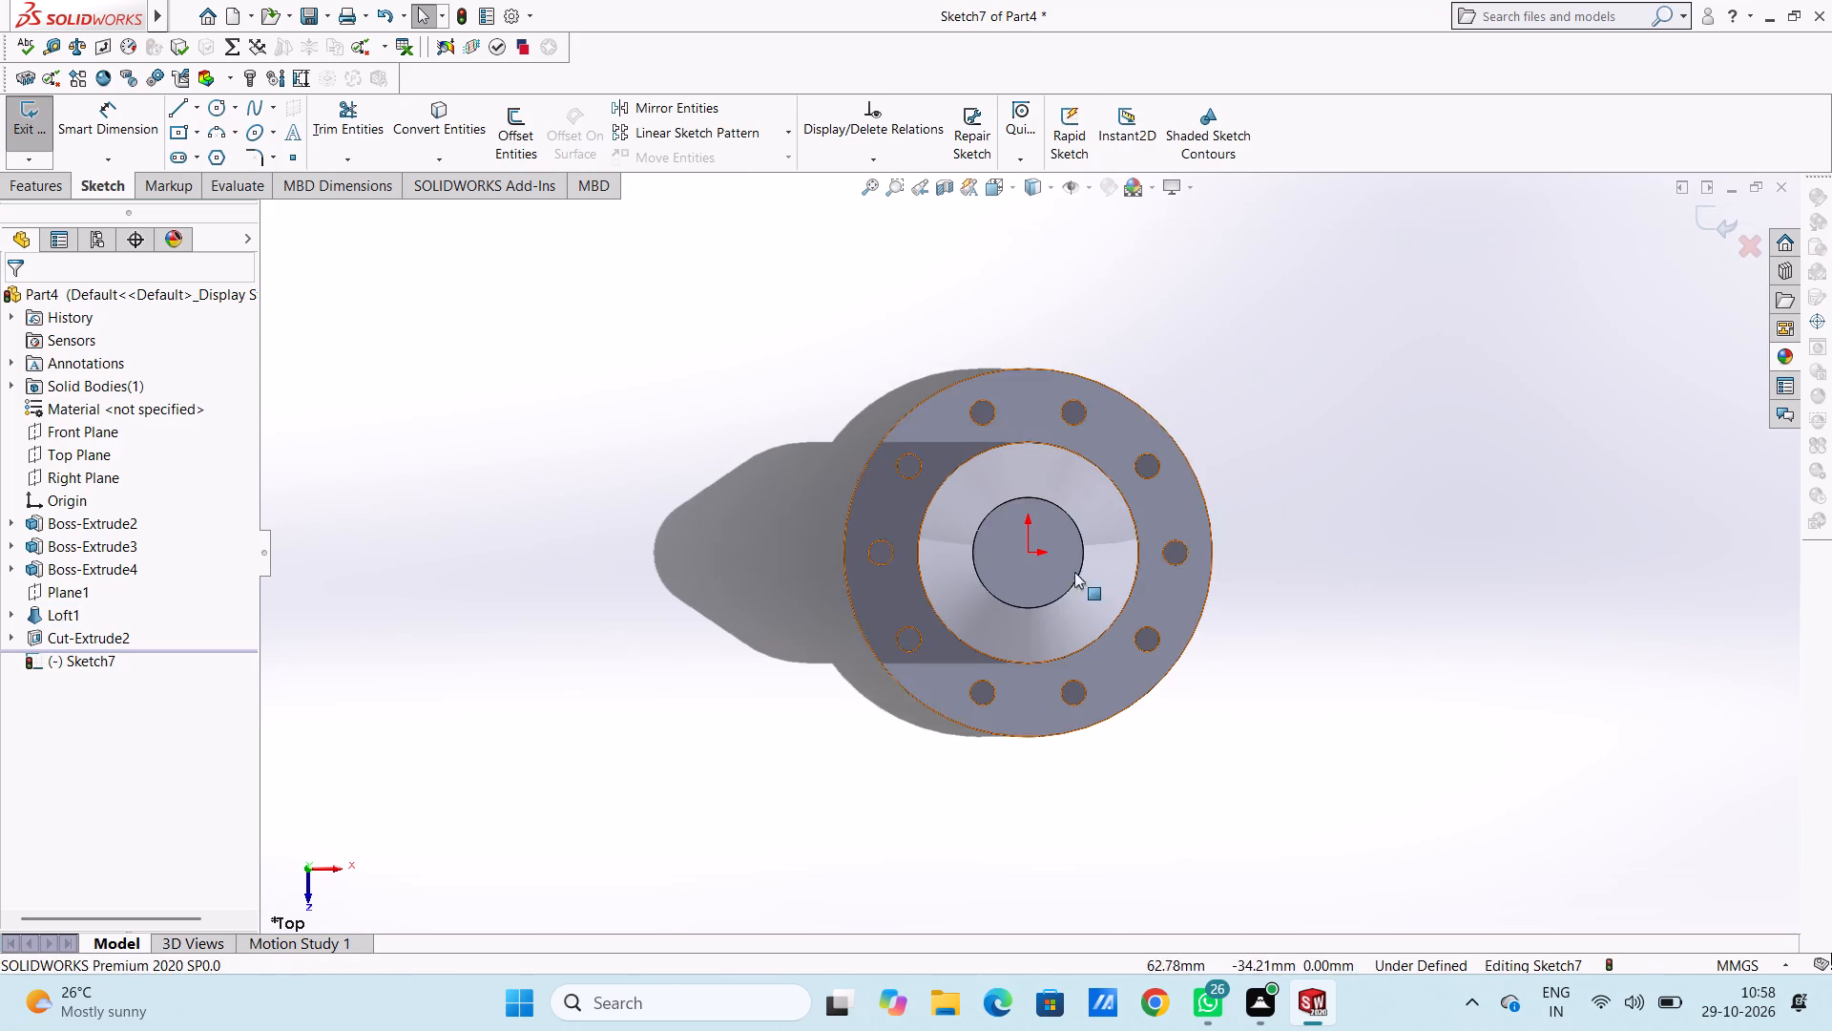
click(213, 106)
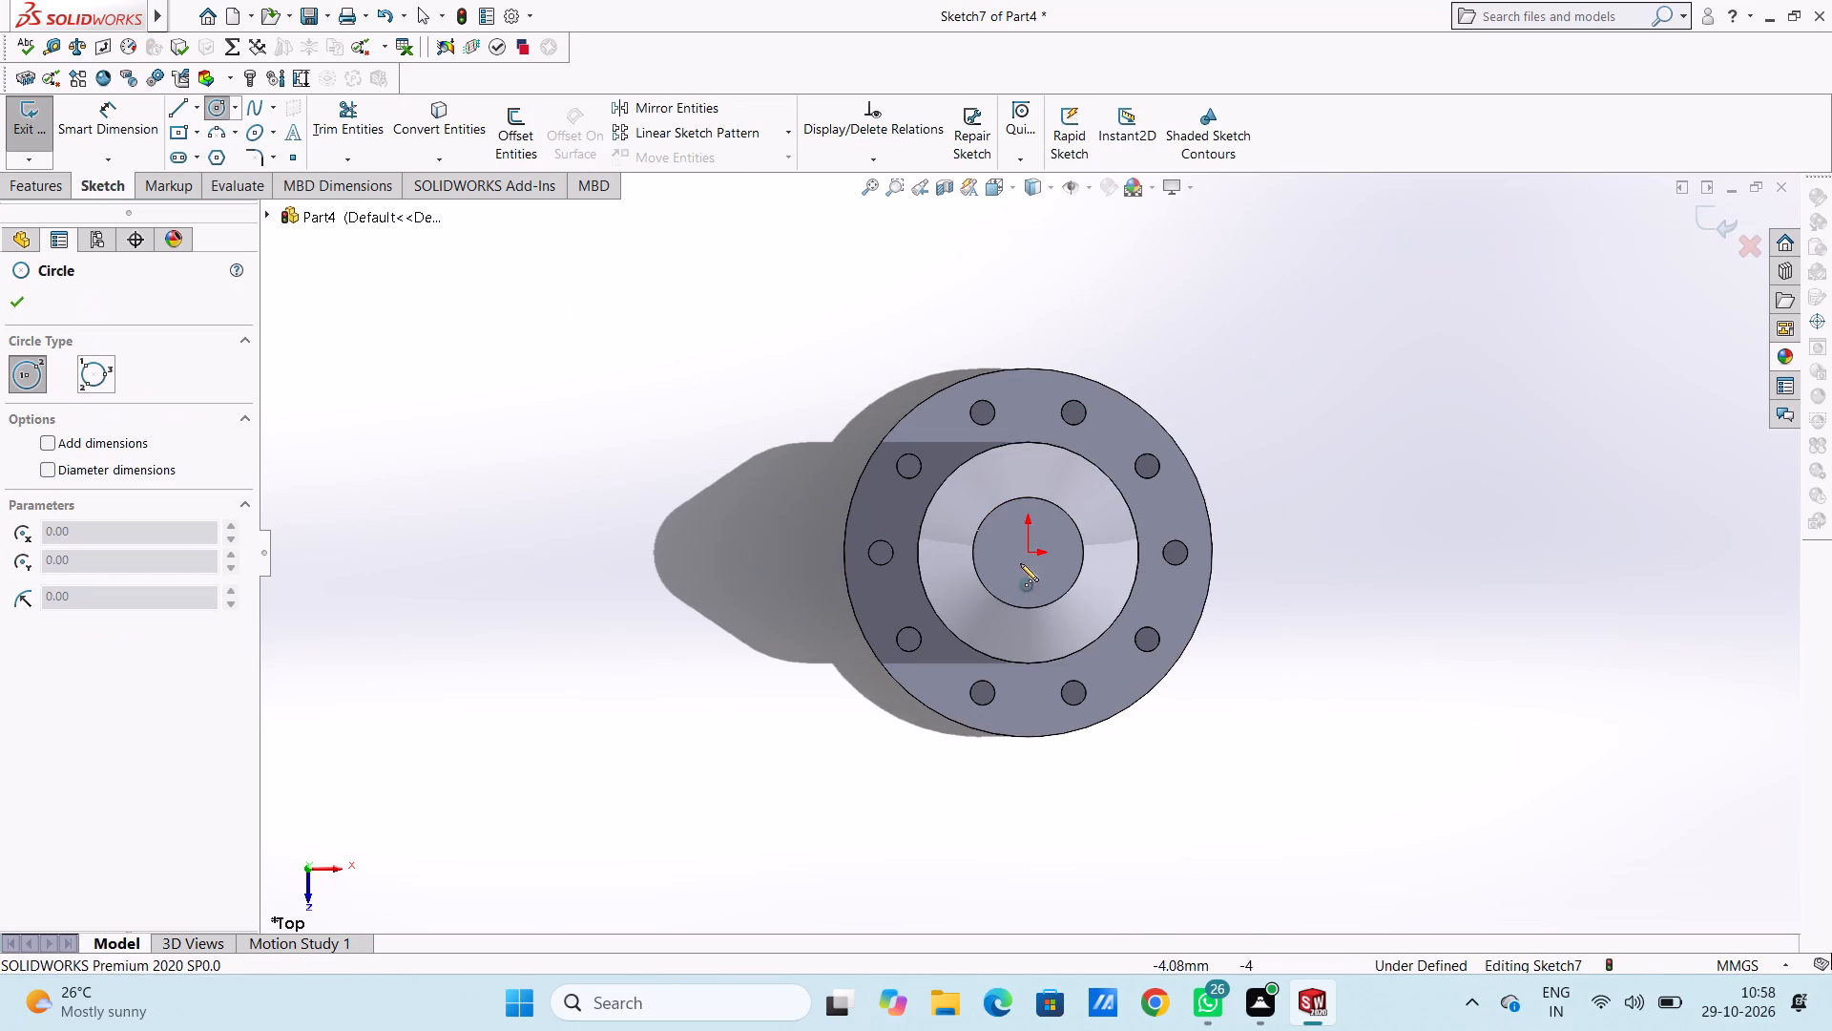
click(1027, 548)
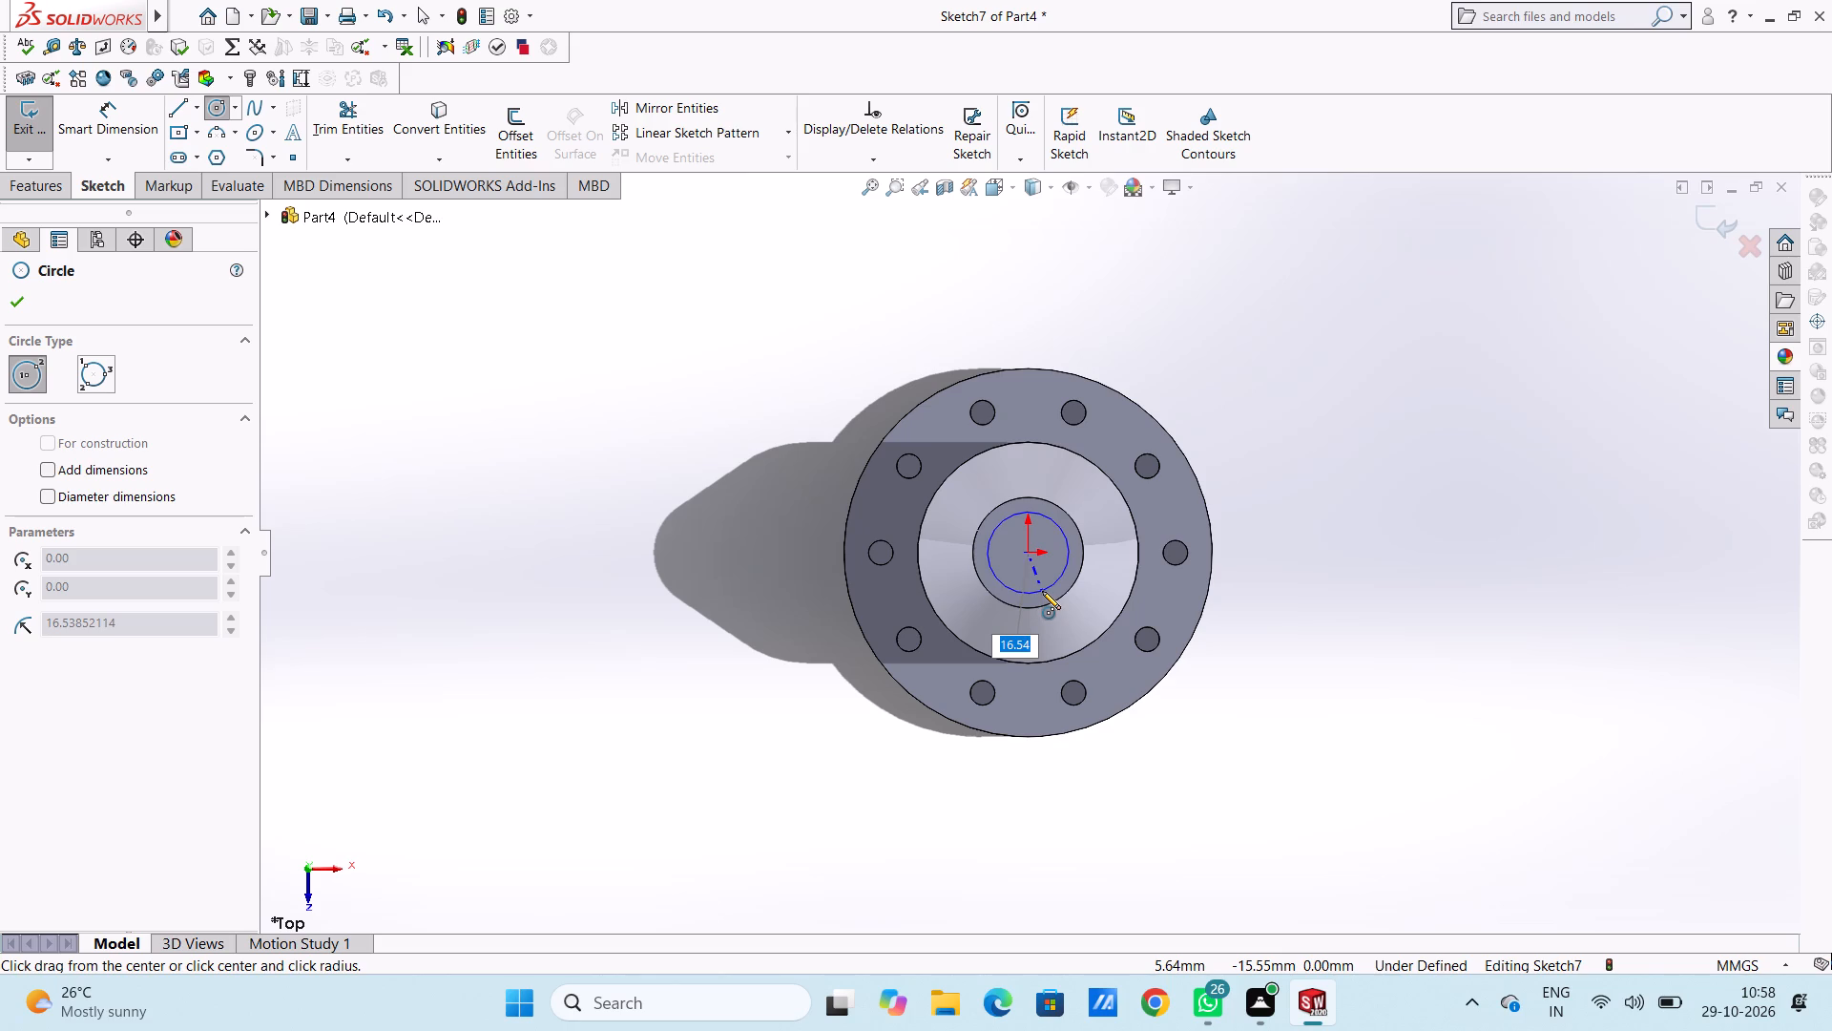
text(15)
key(Return)
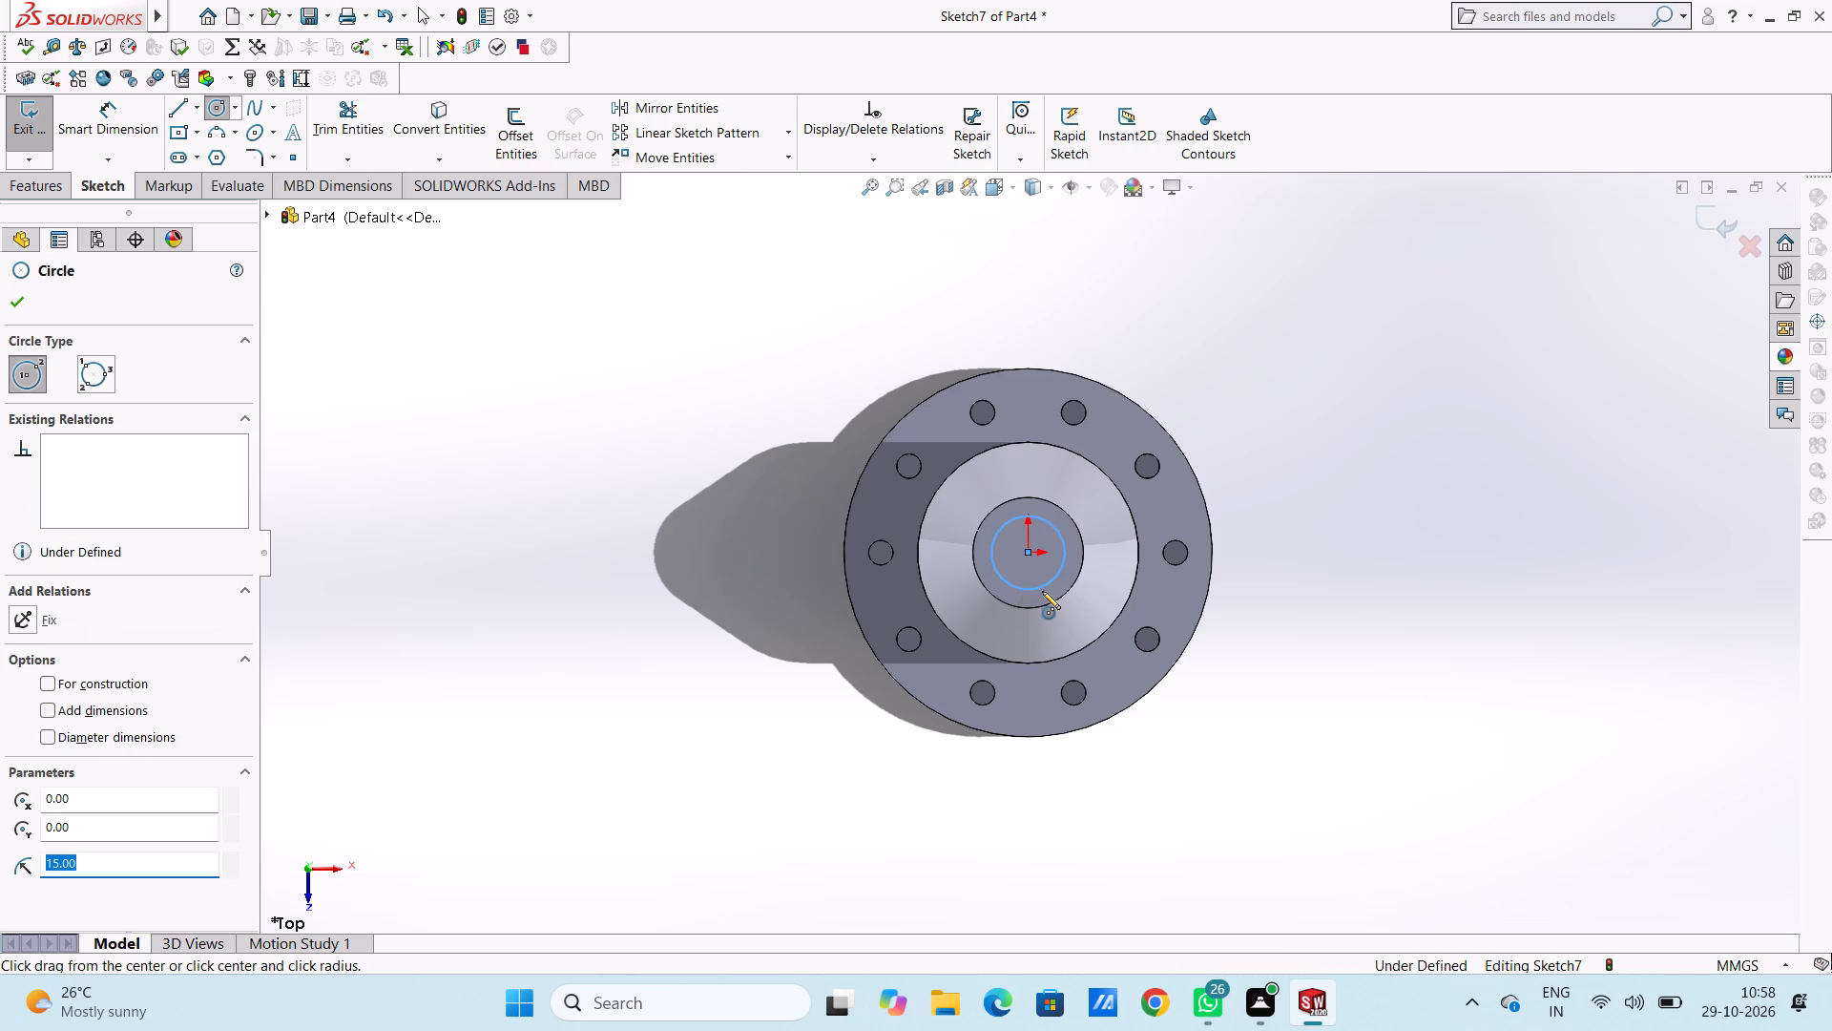
click(26, 293)
click(394, 431)
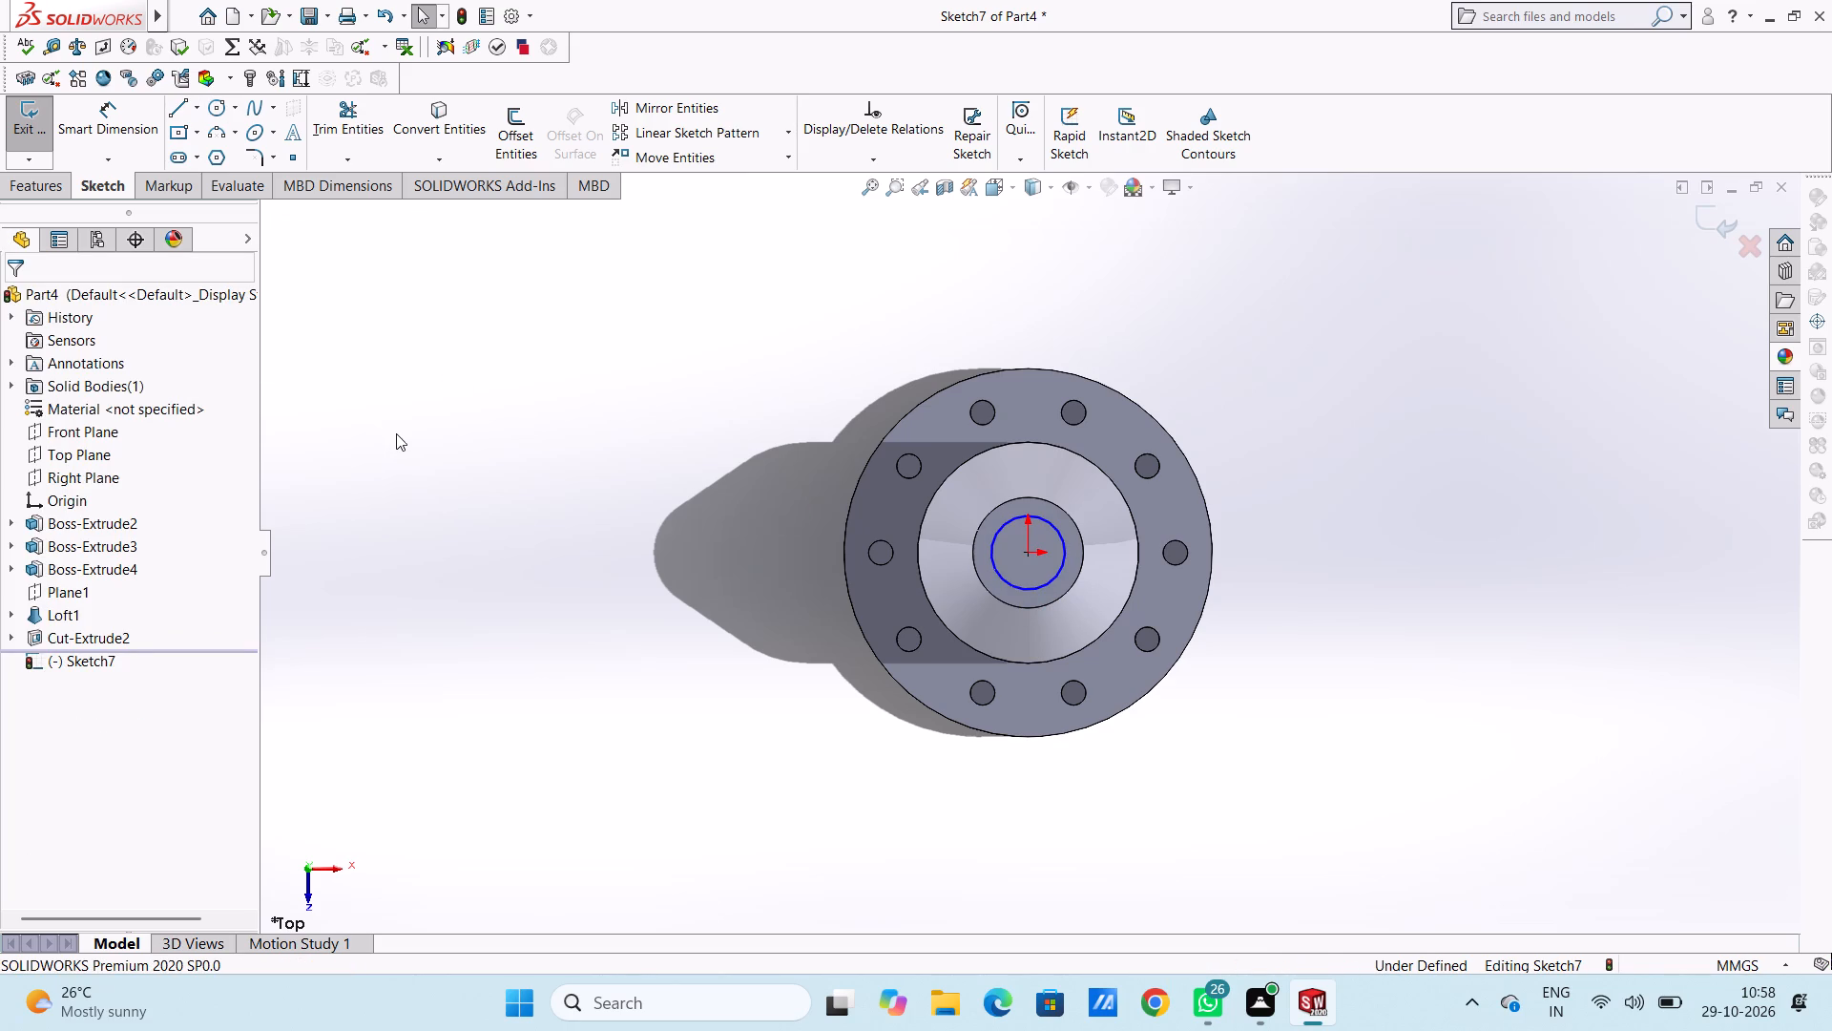
Dimension the circle on the loft's top face with a diameter of 30 mm.
click(128, 116)
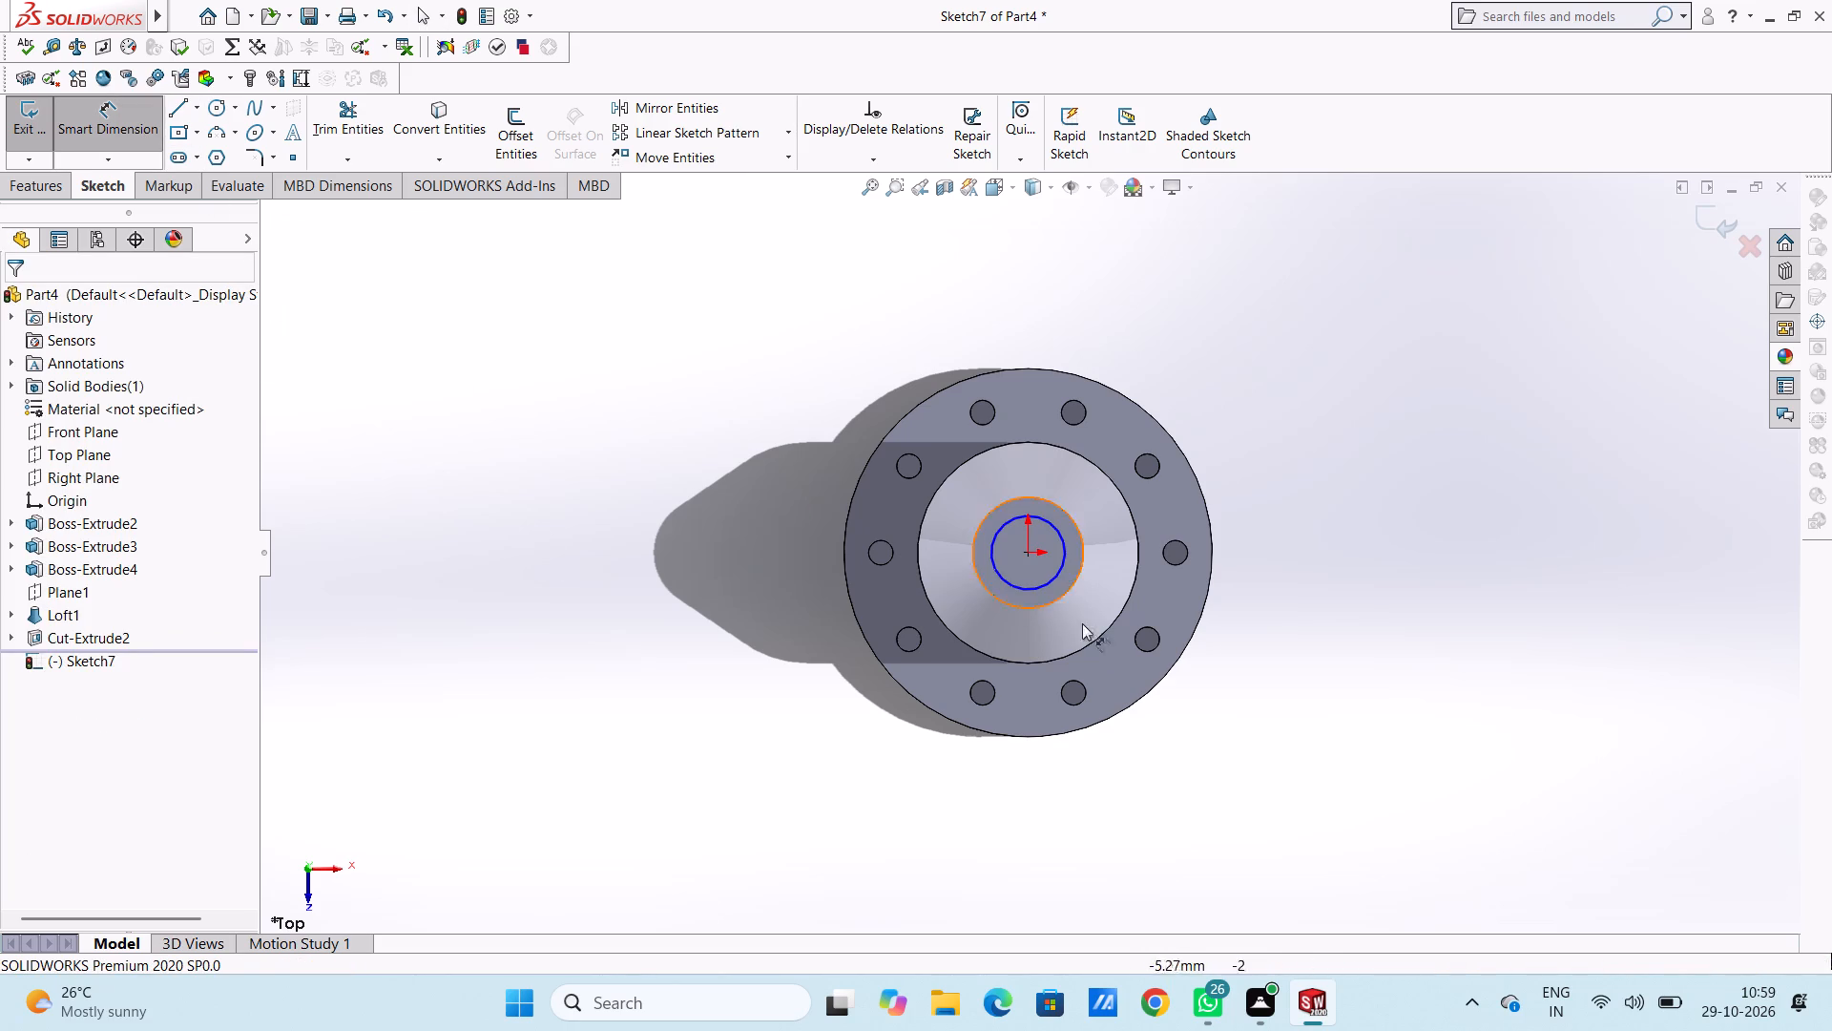
click(1021, 590)
click(653, 702)
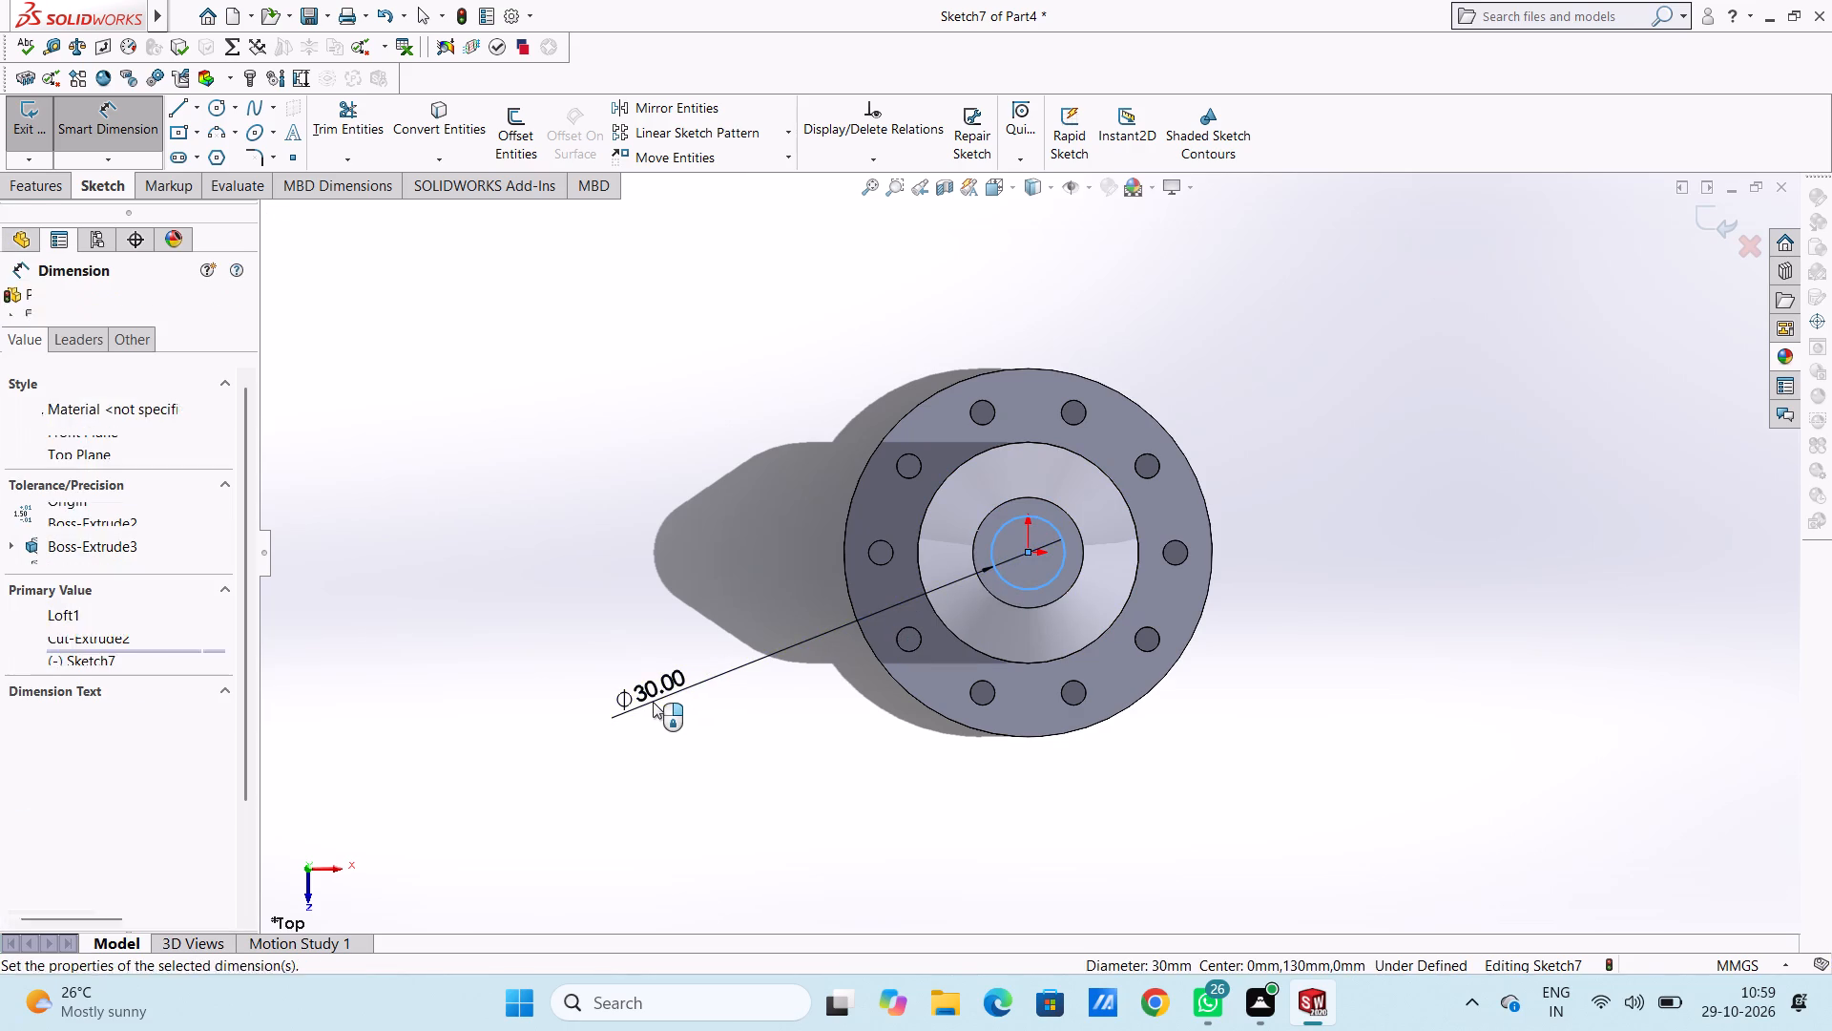
click(581, 674)
click(562, 608)
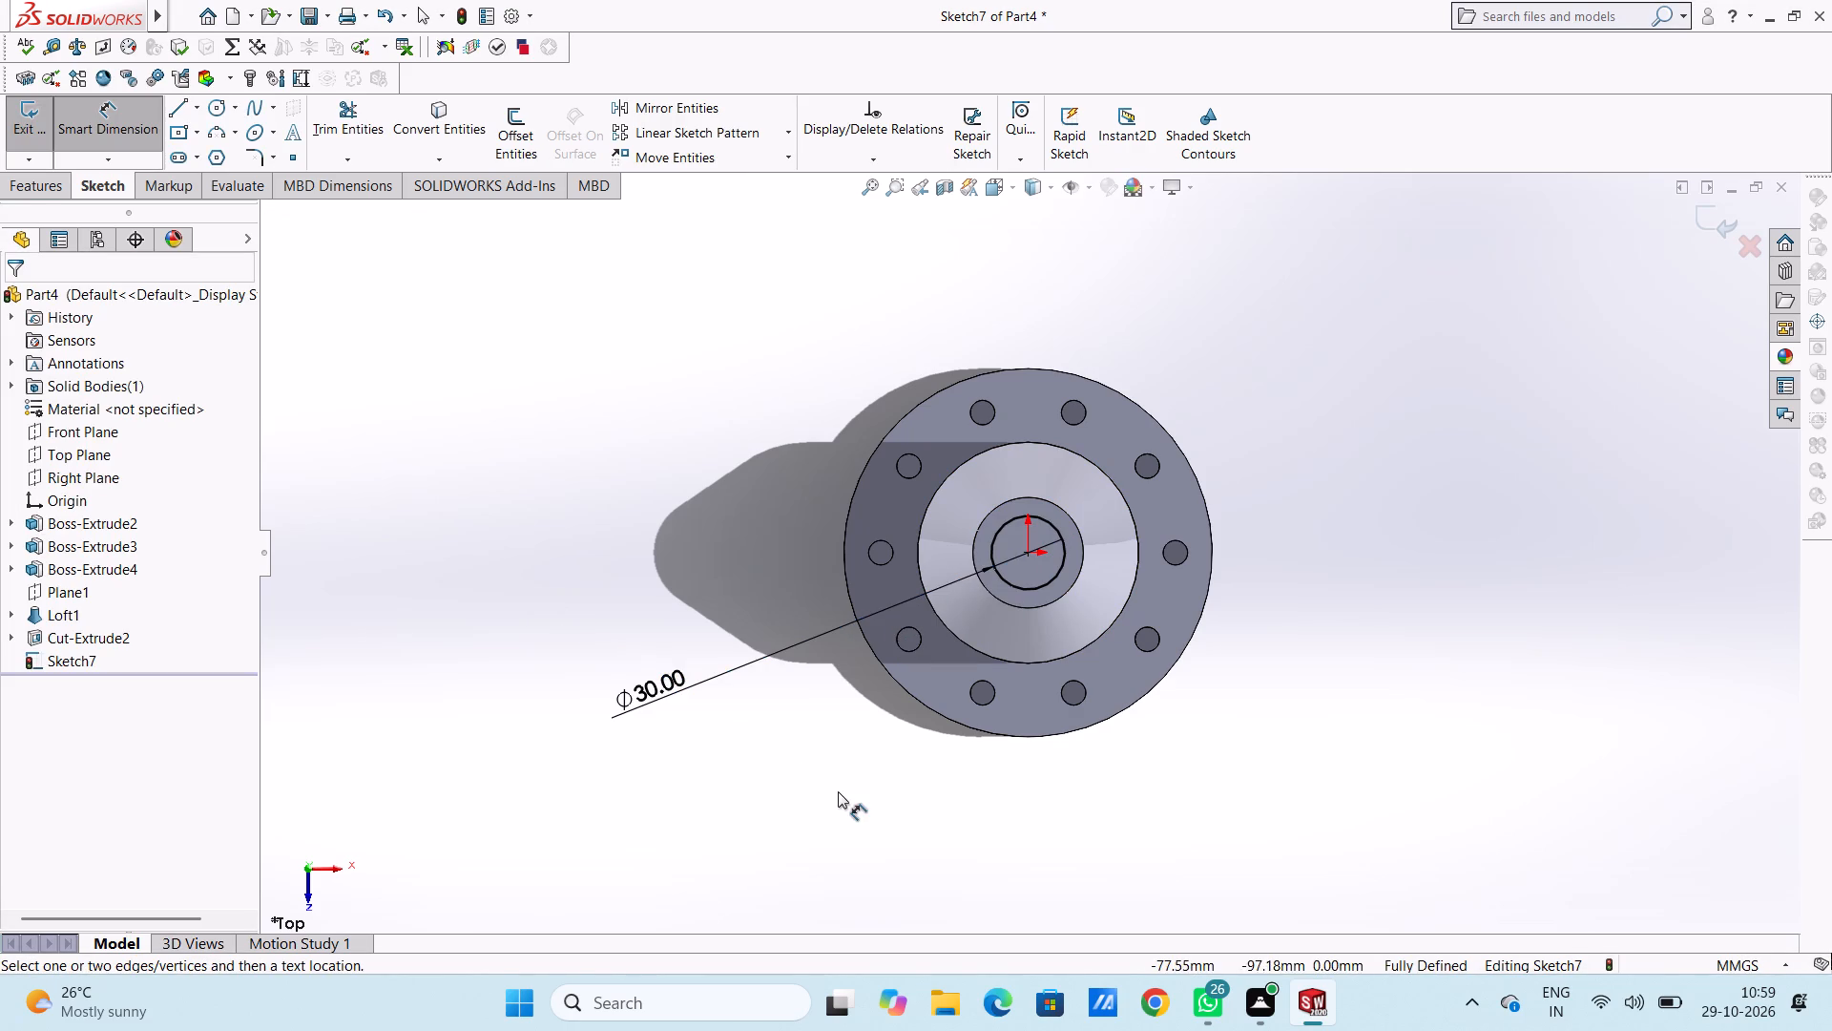
middle_drag(838, 789, 771, 556)
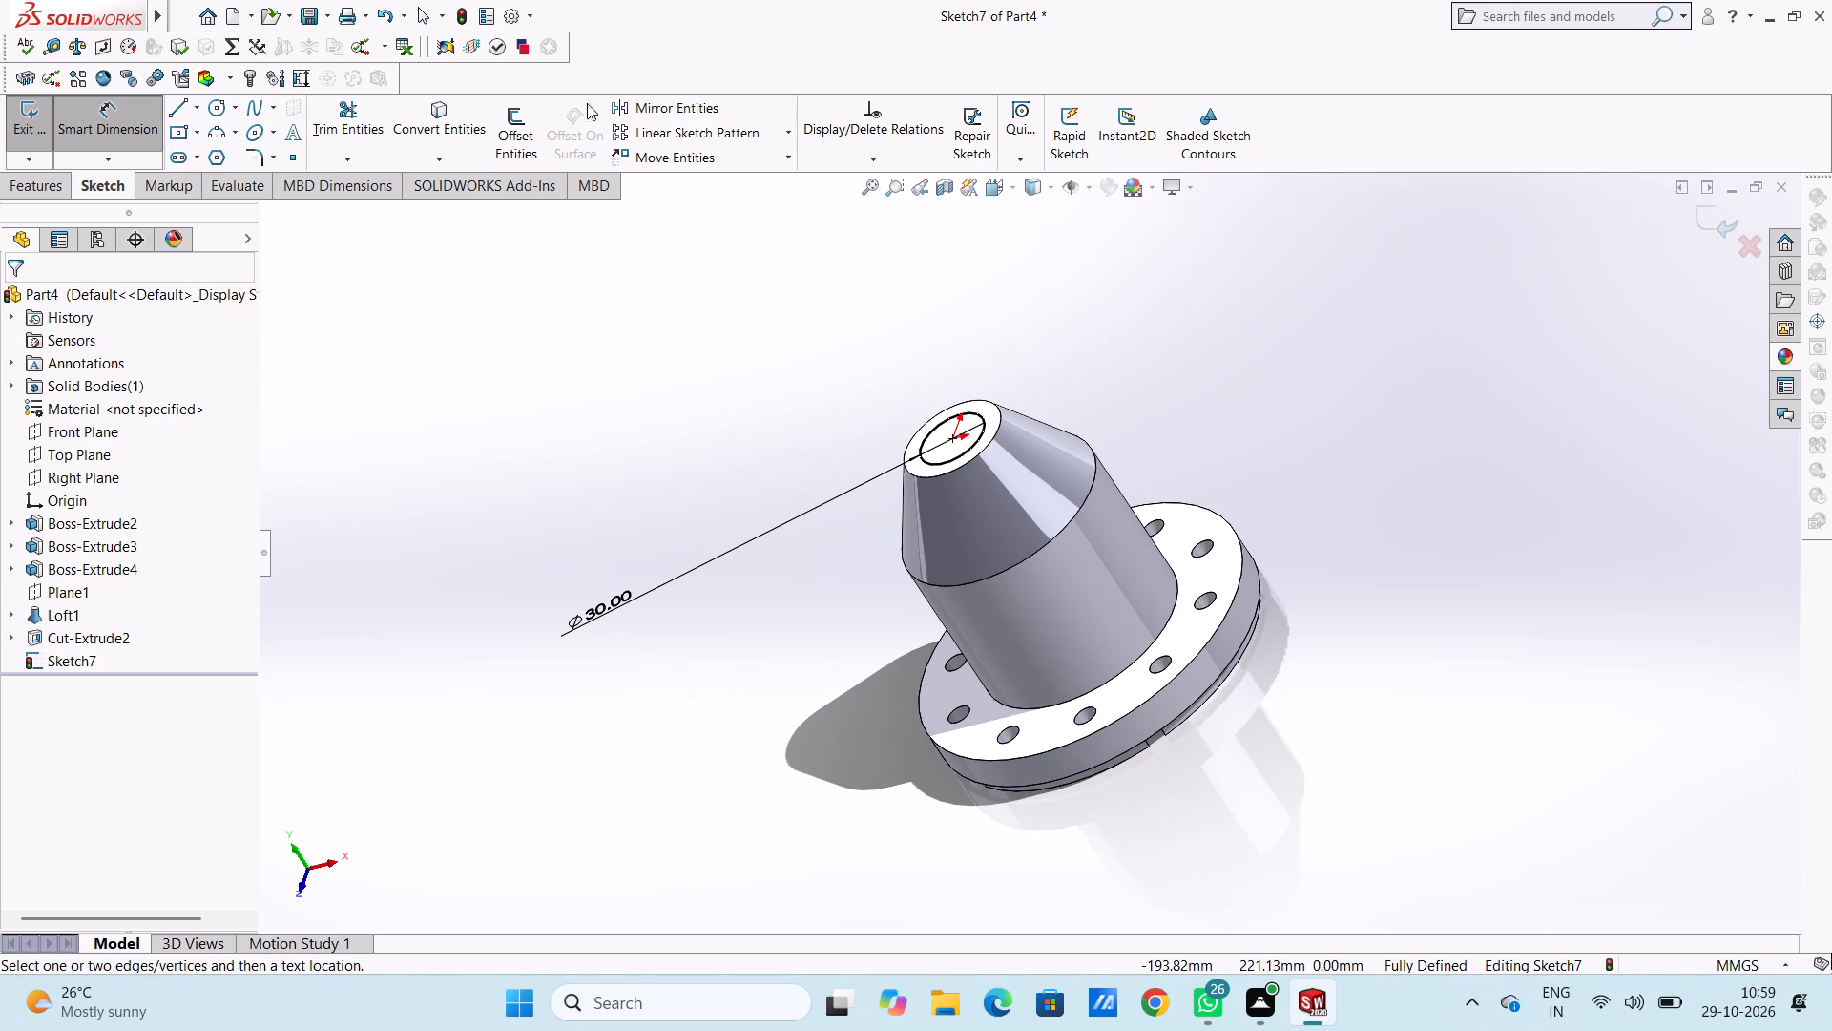
click(145, 117)
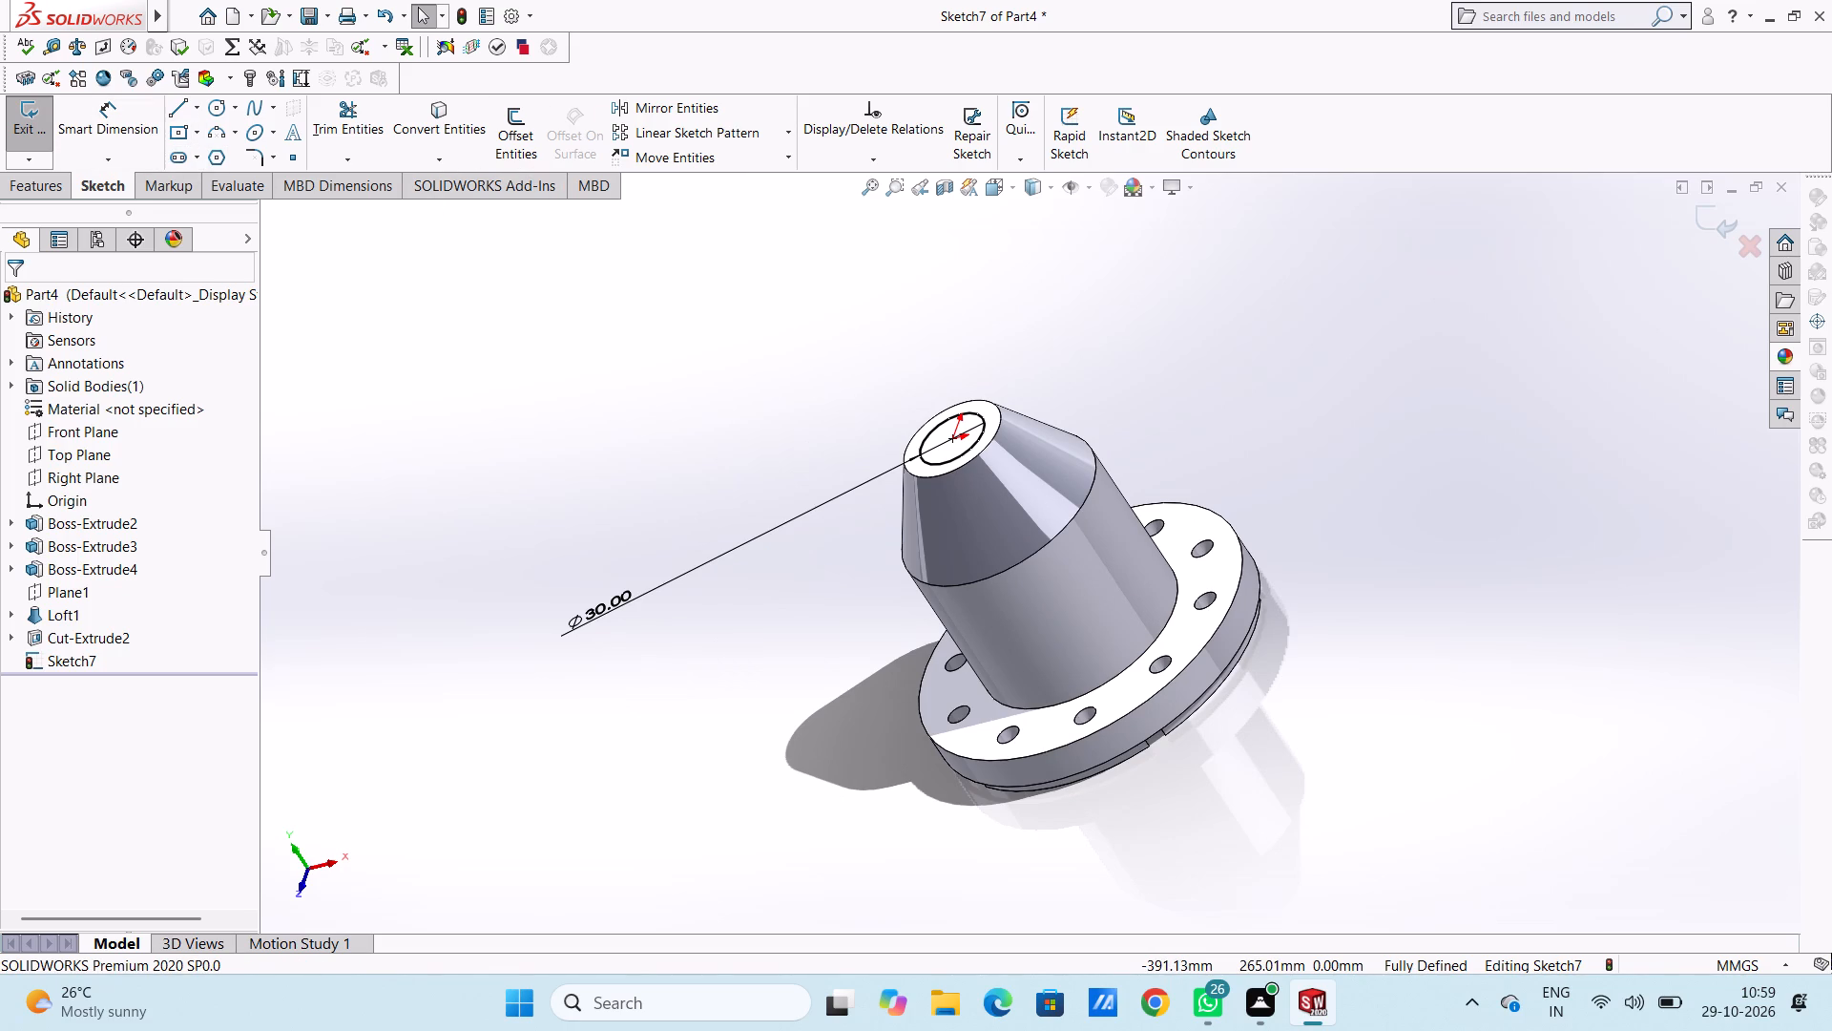
Cut-extrude the 30 mm circle from the loft's top face with the Through All end condition.
click(42, 183)
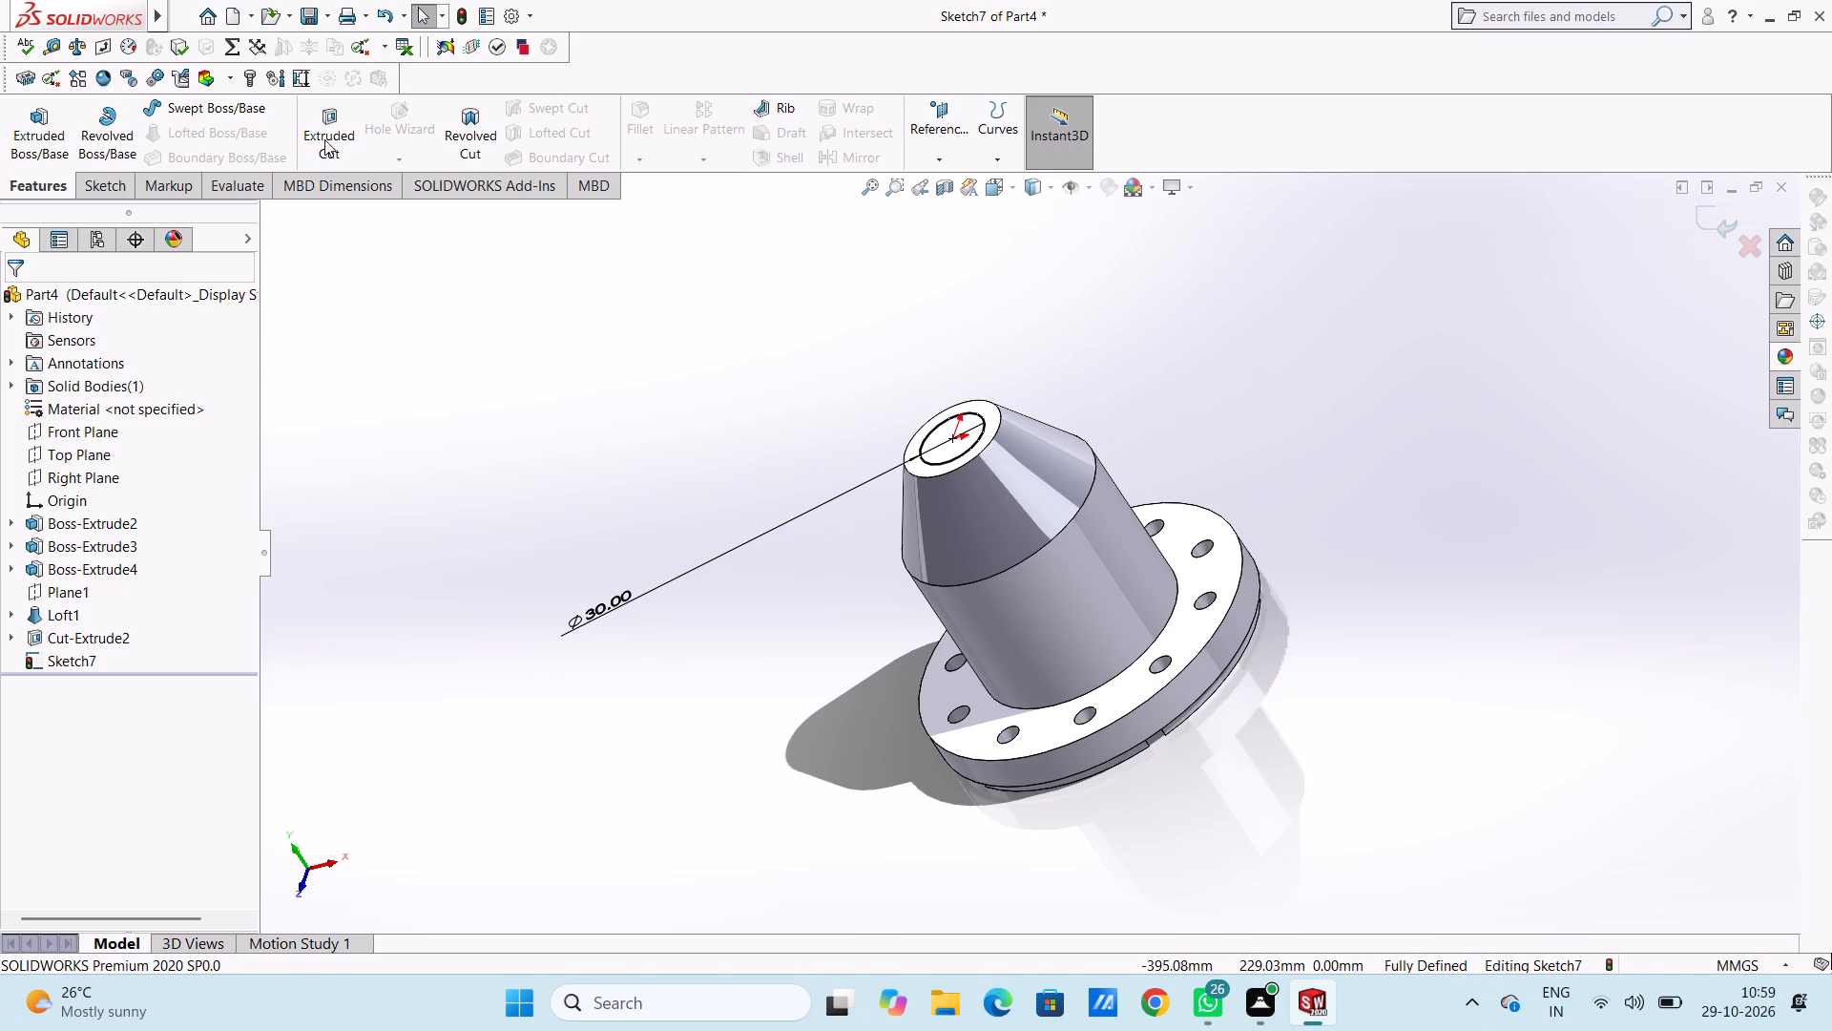
click(329, 131)
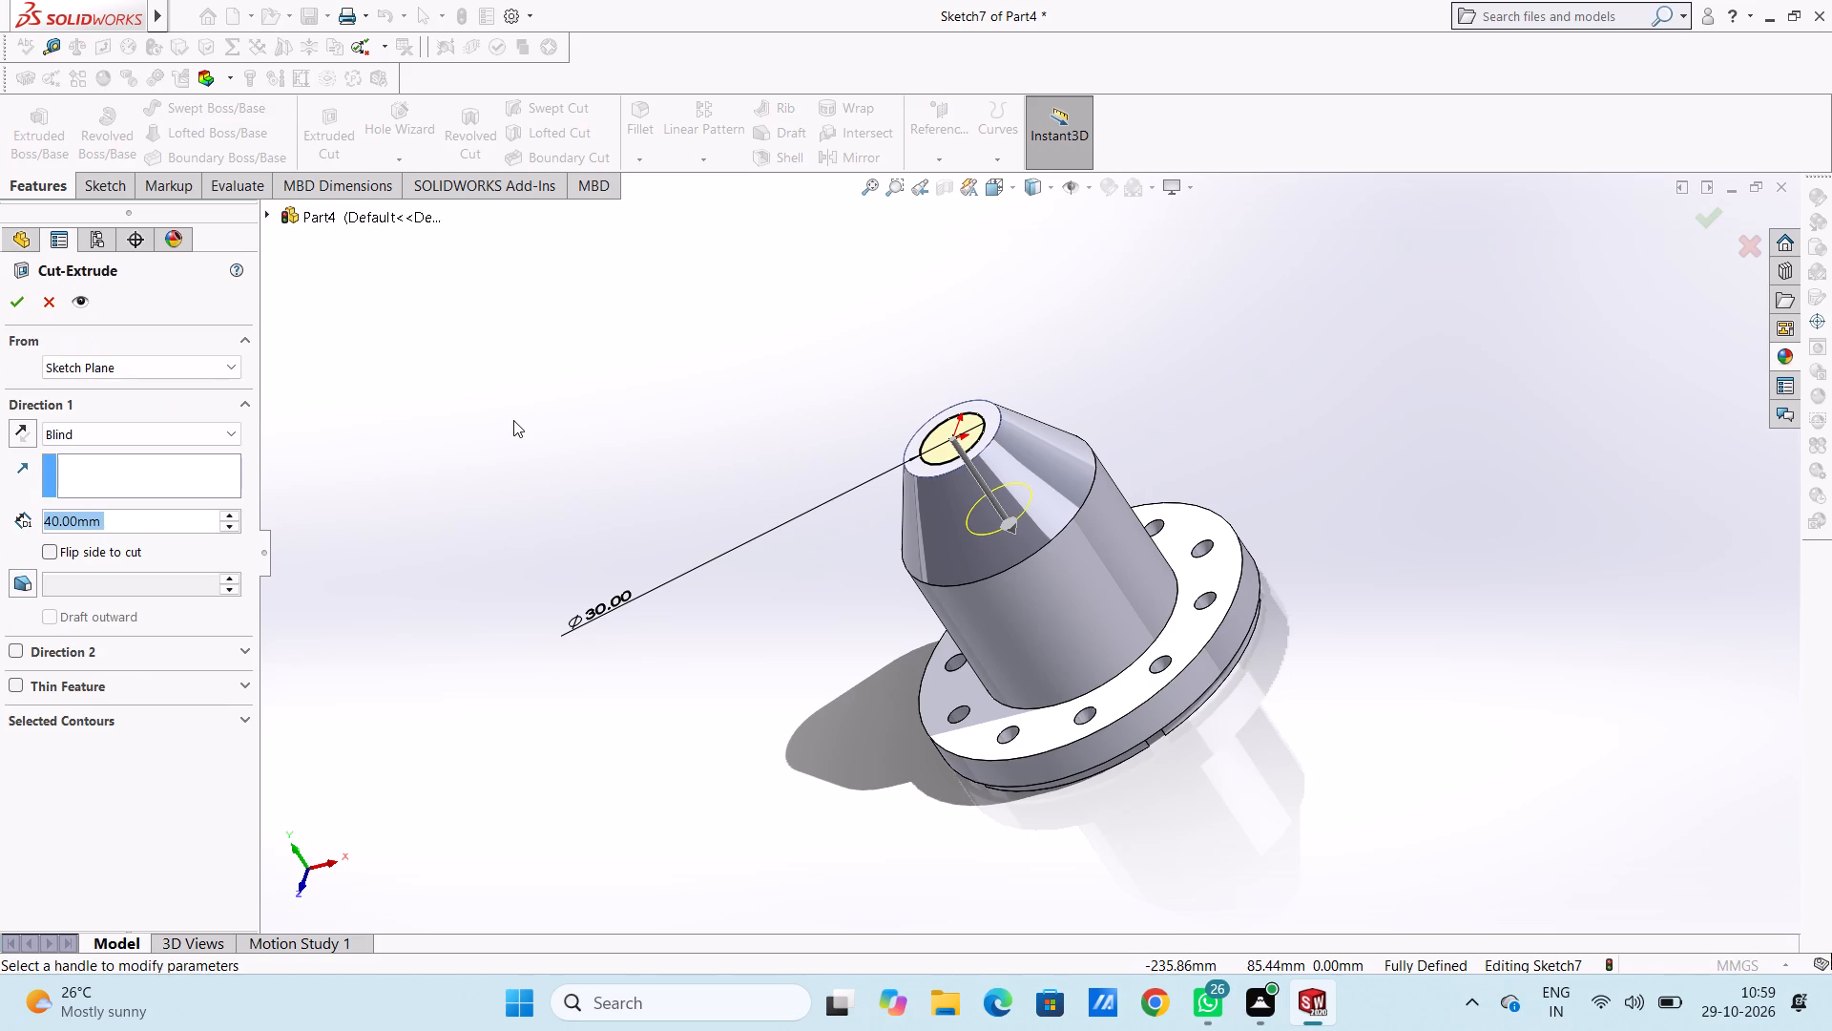
click(115, 431)
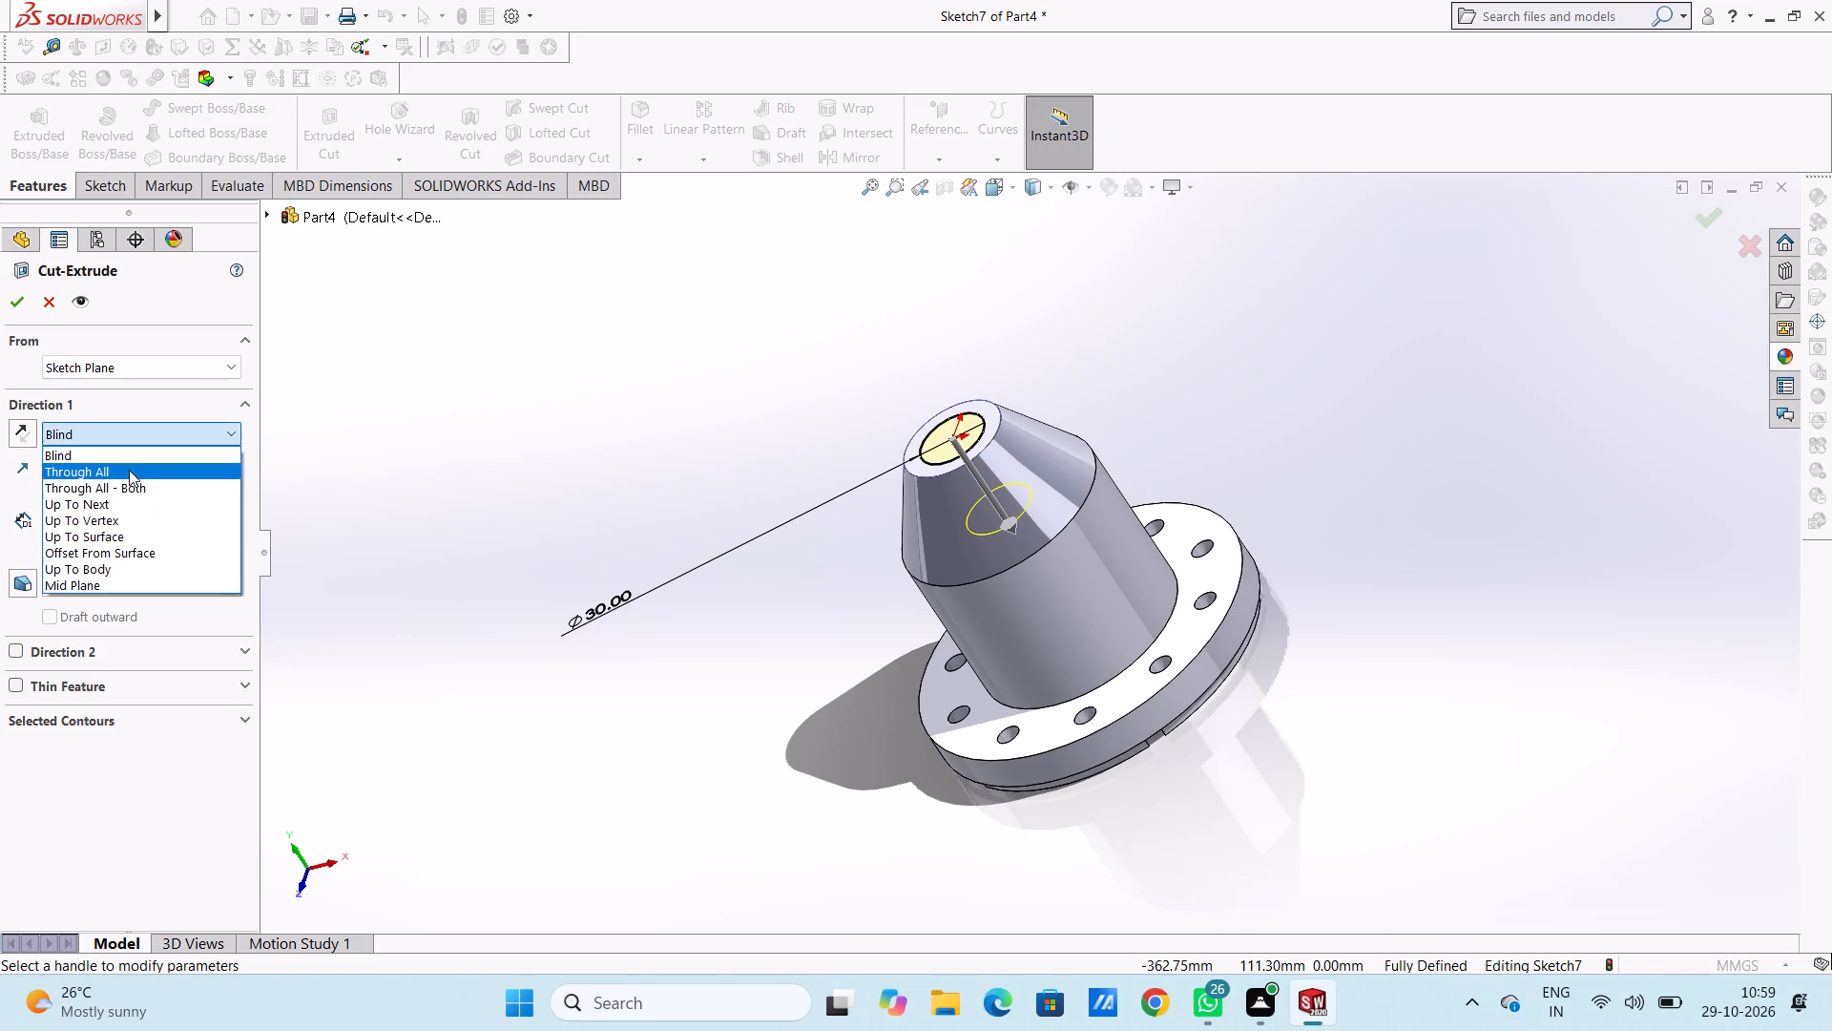
click(129, 471)
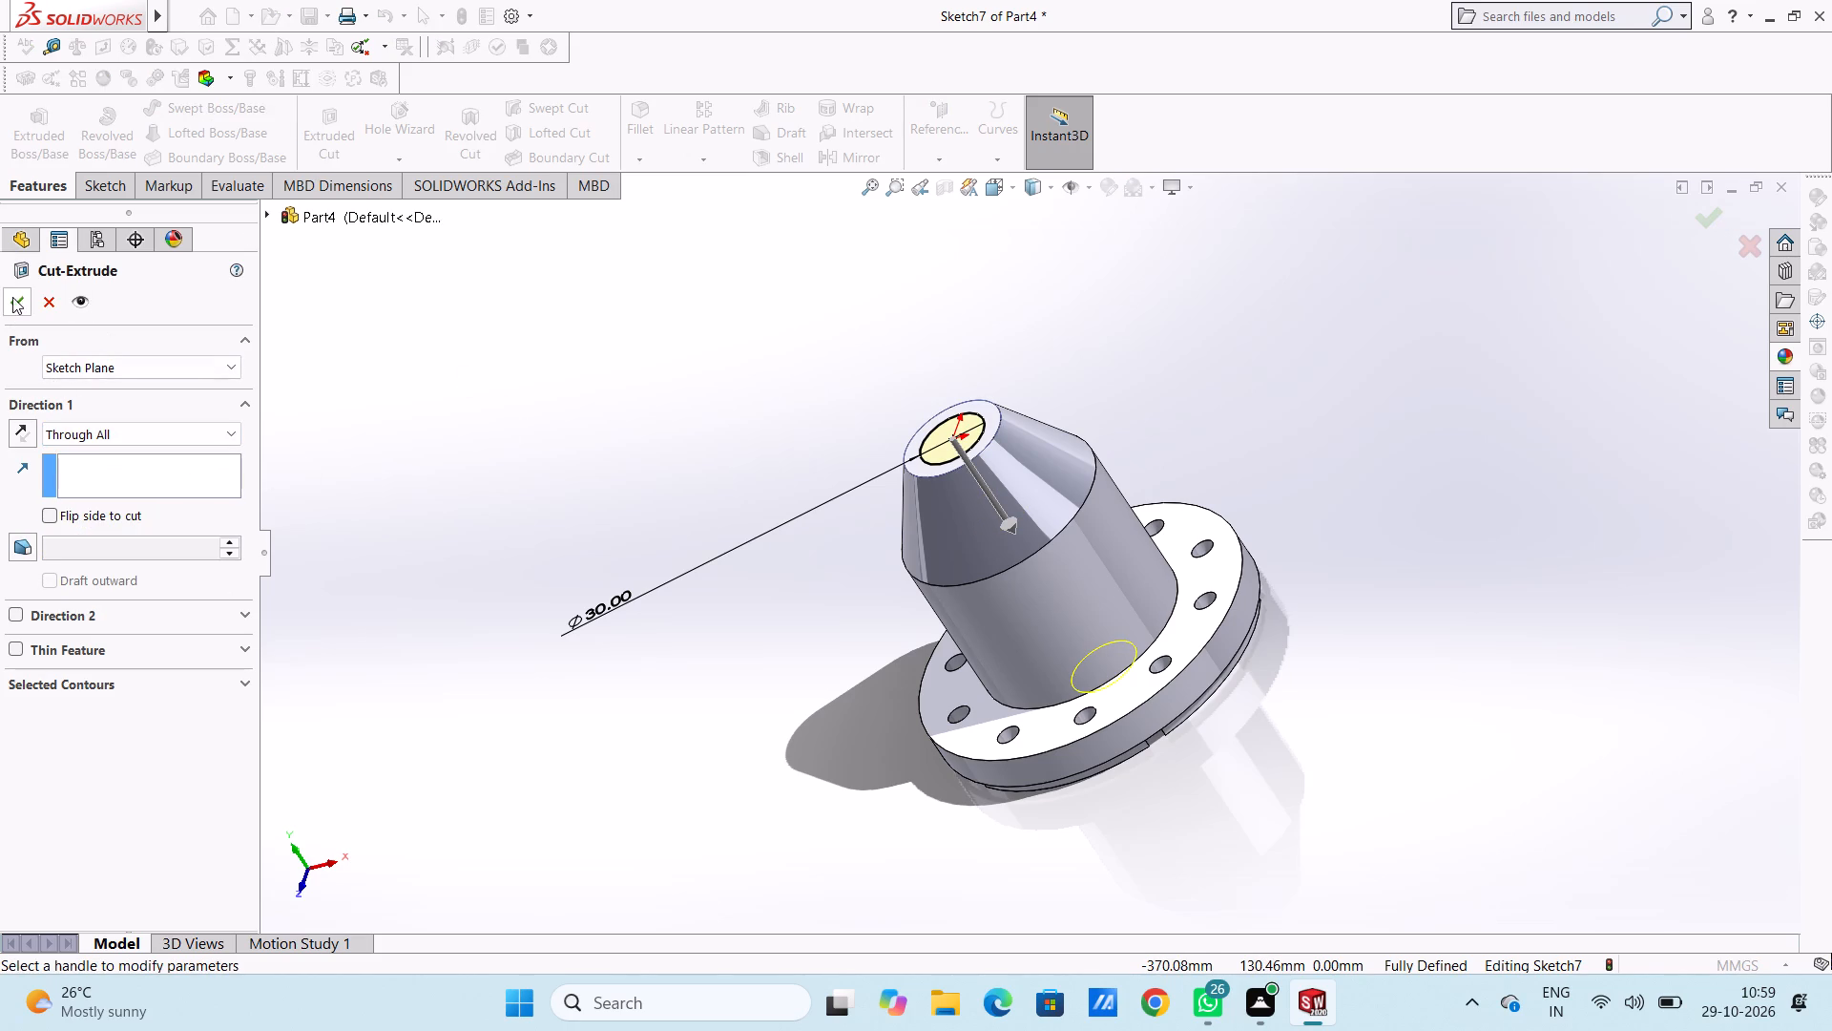
click(12, 297)
click(506, 469)
middle_drag(647, 403, 710, 536)
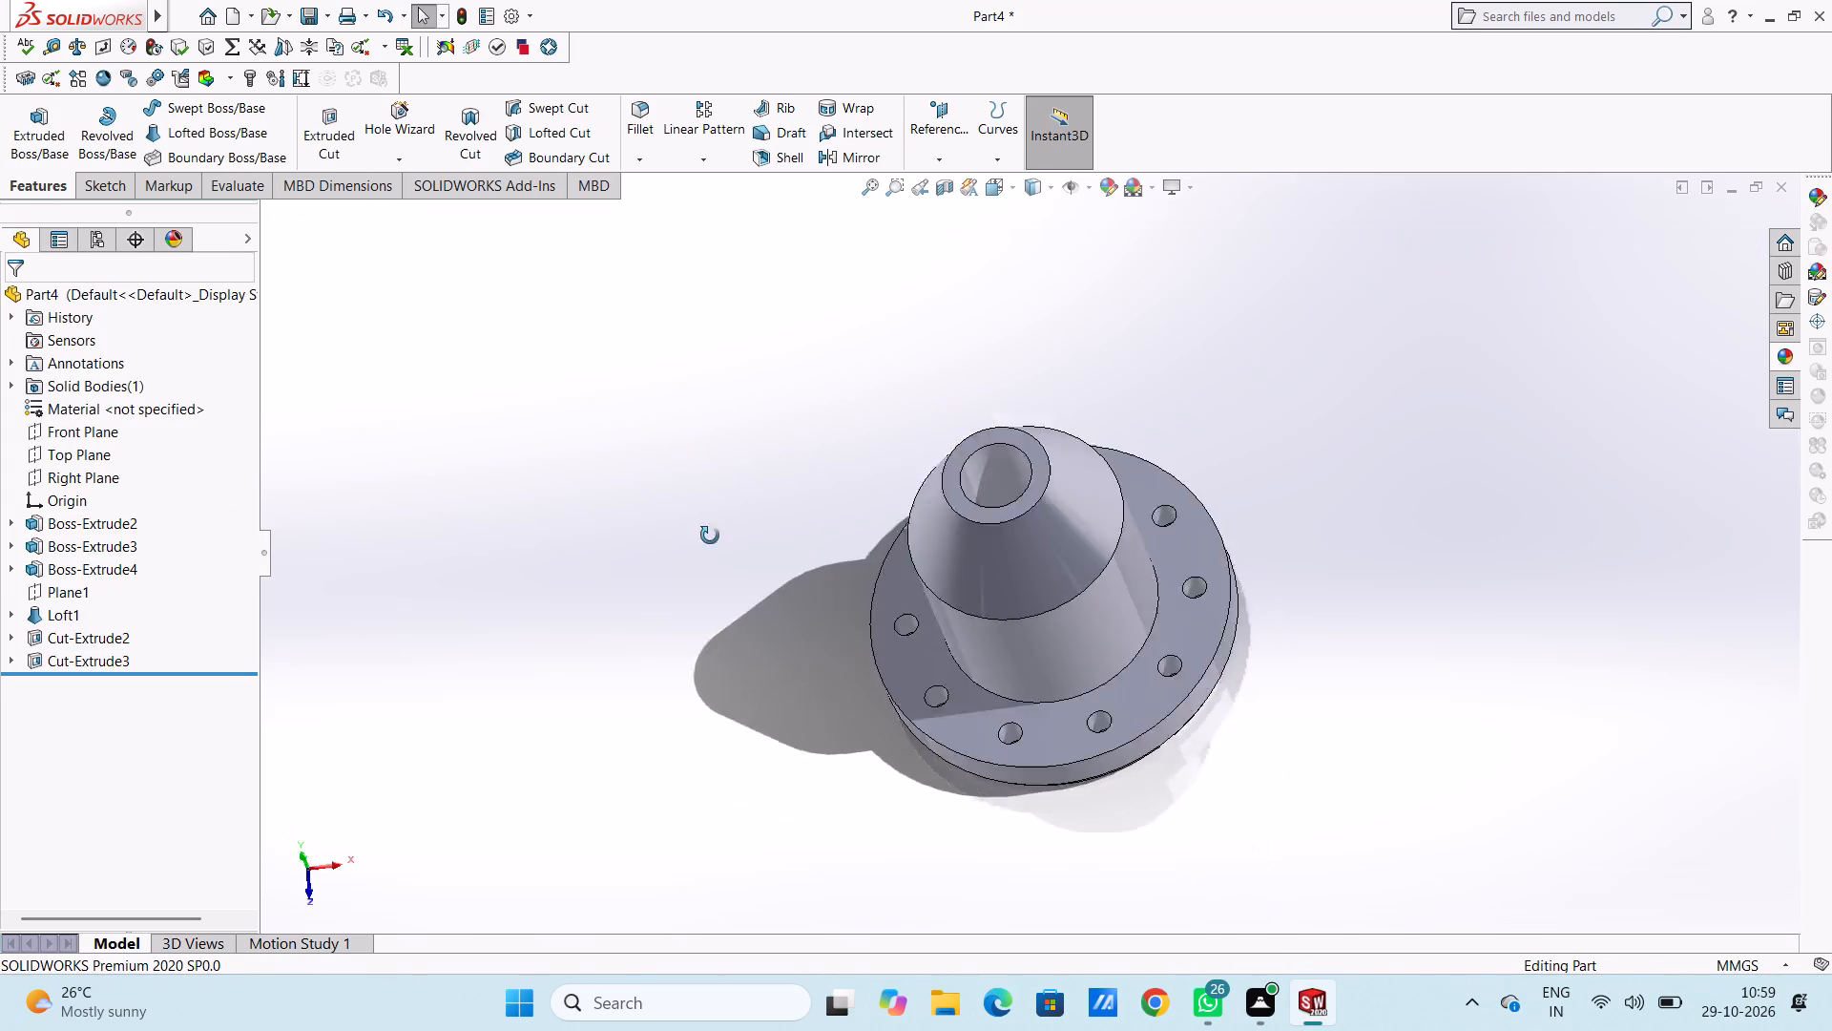
Fillet the circular edge at the inner end of the 62 mm bore with a 16 mm radius, after trying 10, 12, 13 and 15 mm.
middle_drag(710, 536, 731, 445)
middle_drag(752, 688, 733, 414)
middle_drag(747, 714, 705, 389)
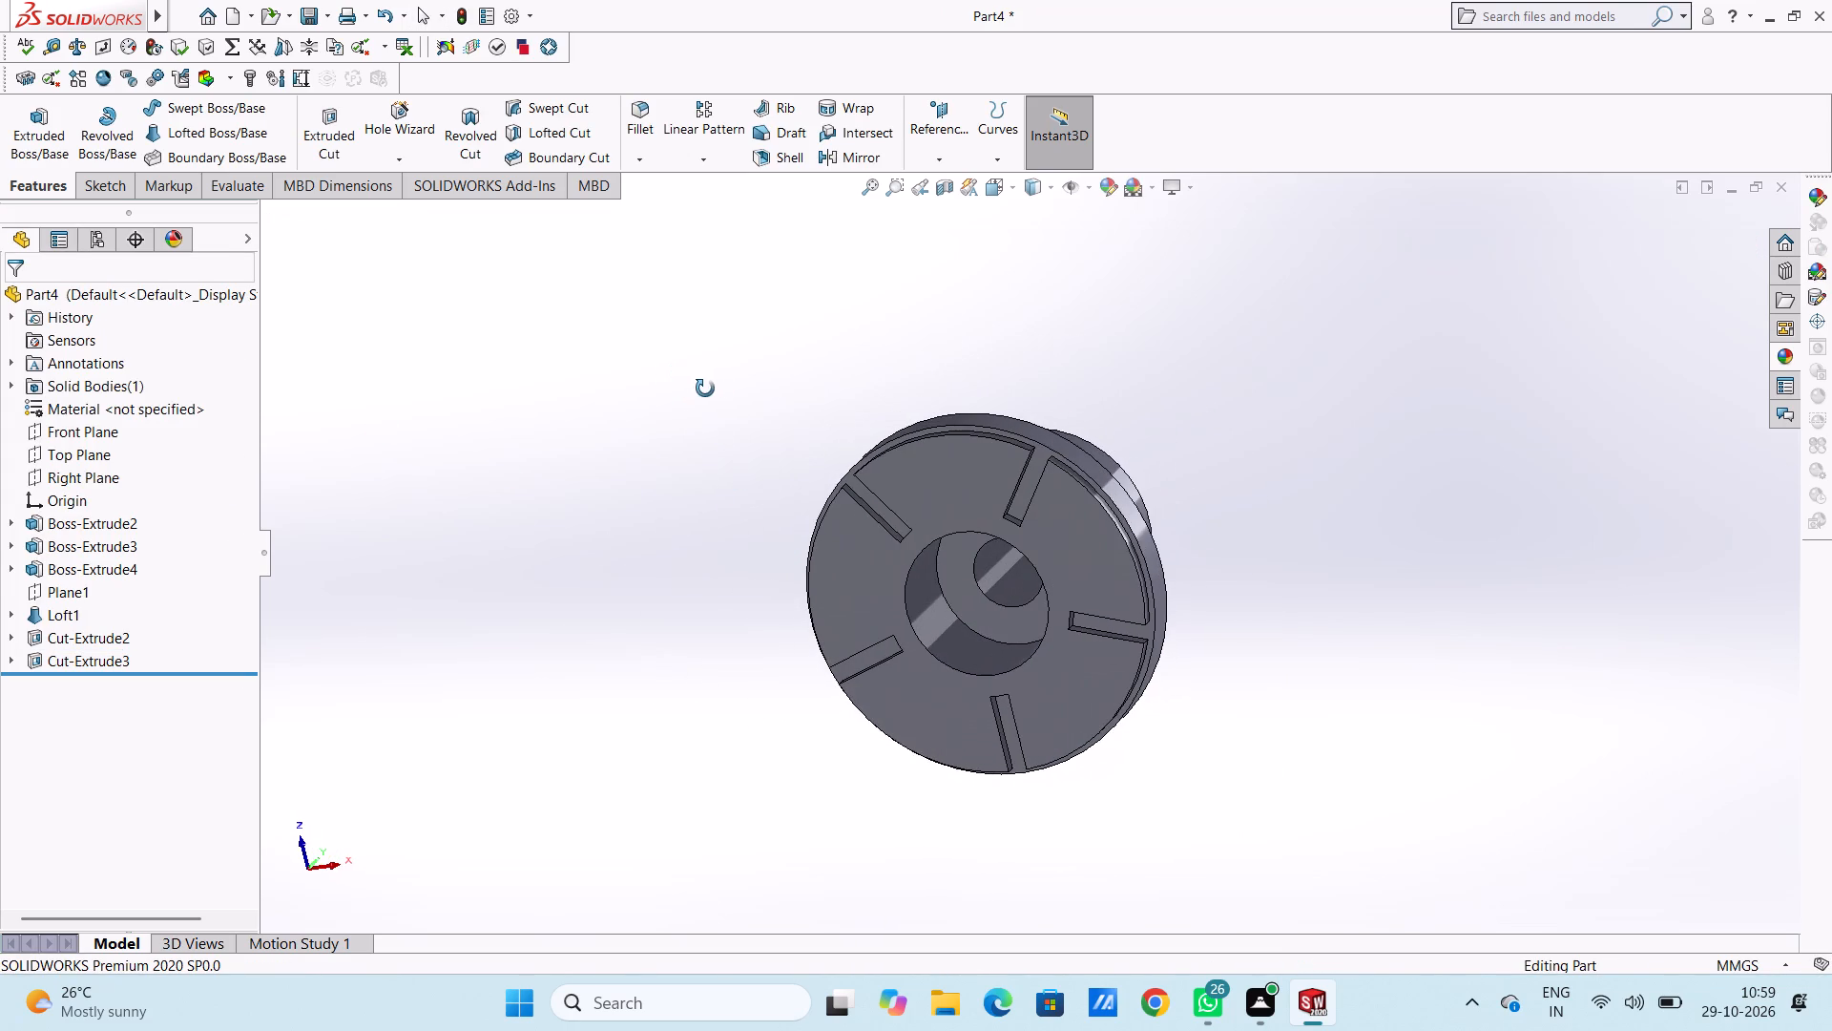
middle_drag(705, 389, 705, 388)
scroll(1009, 618, down, 3)
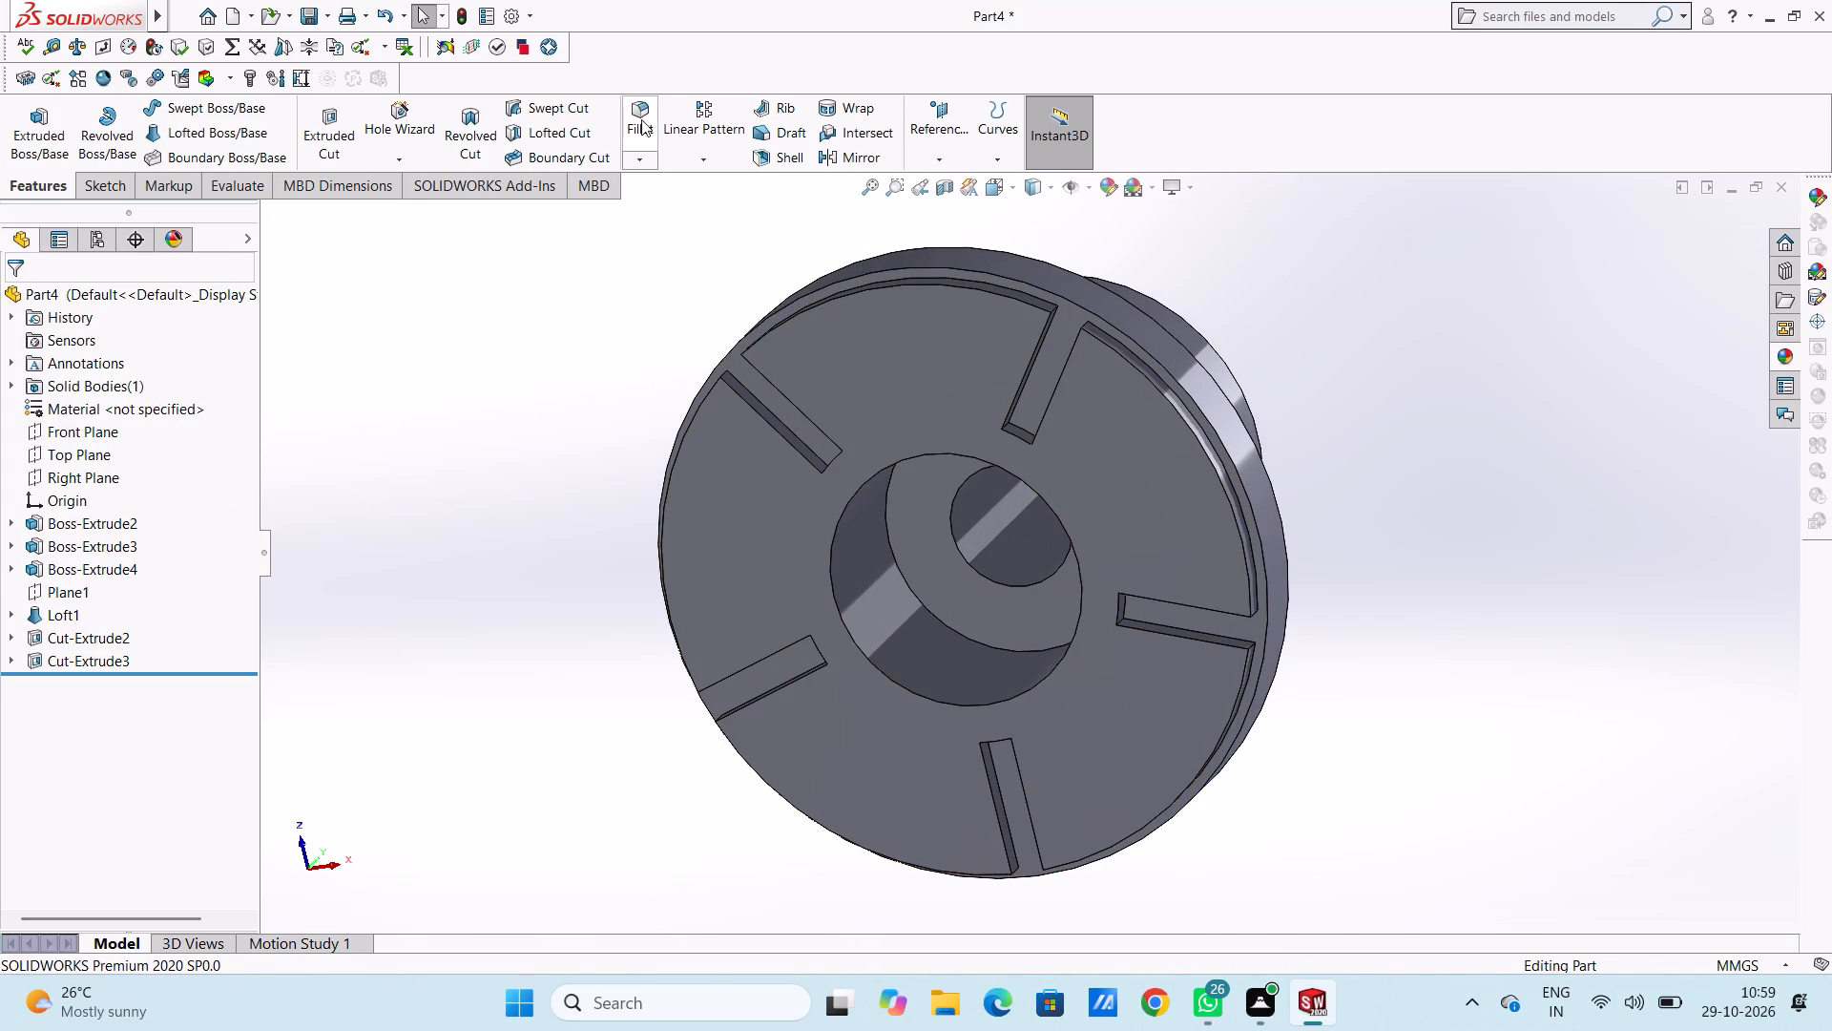
click(639, 112)
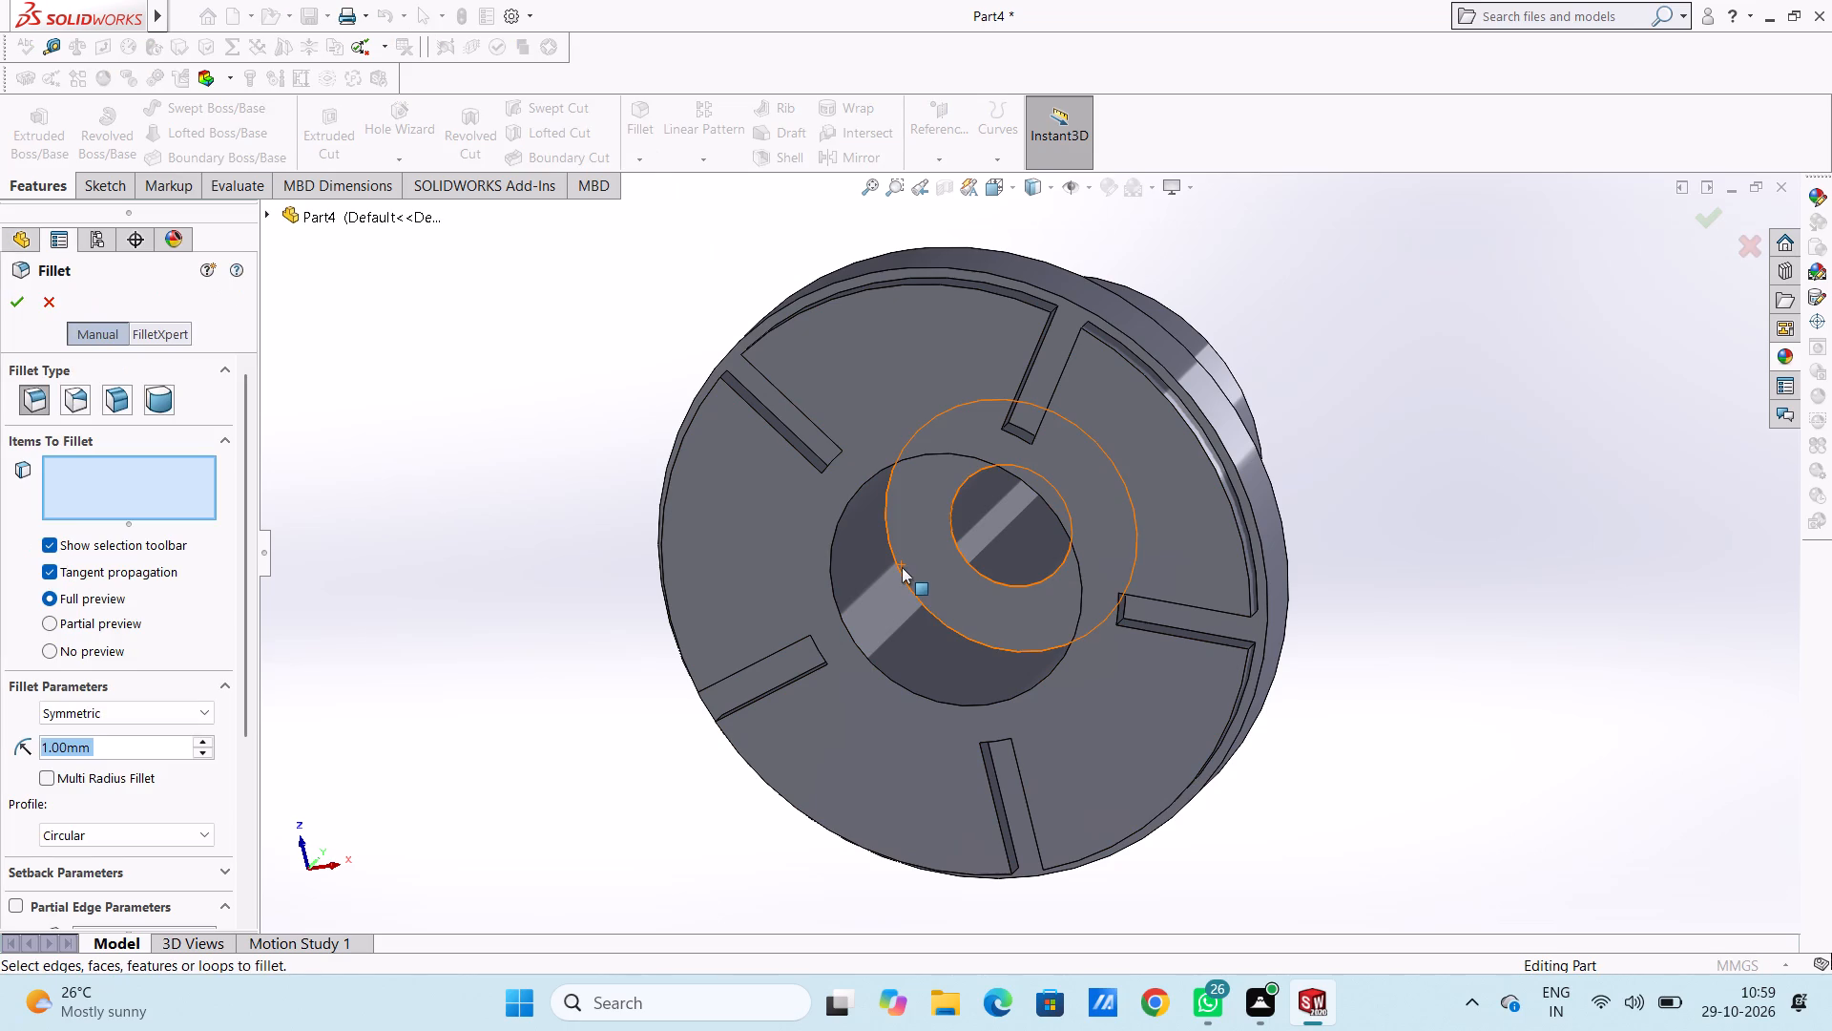
click(902, 571)
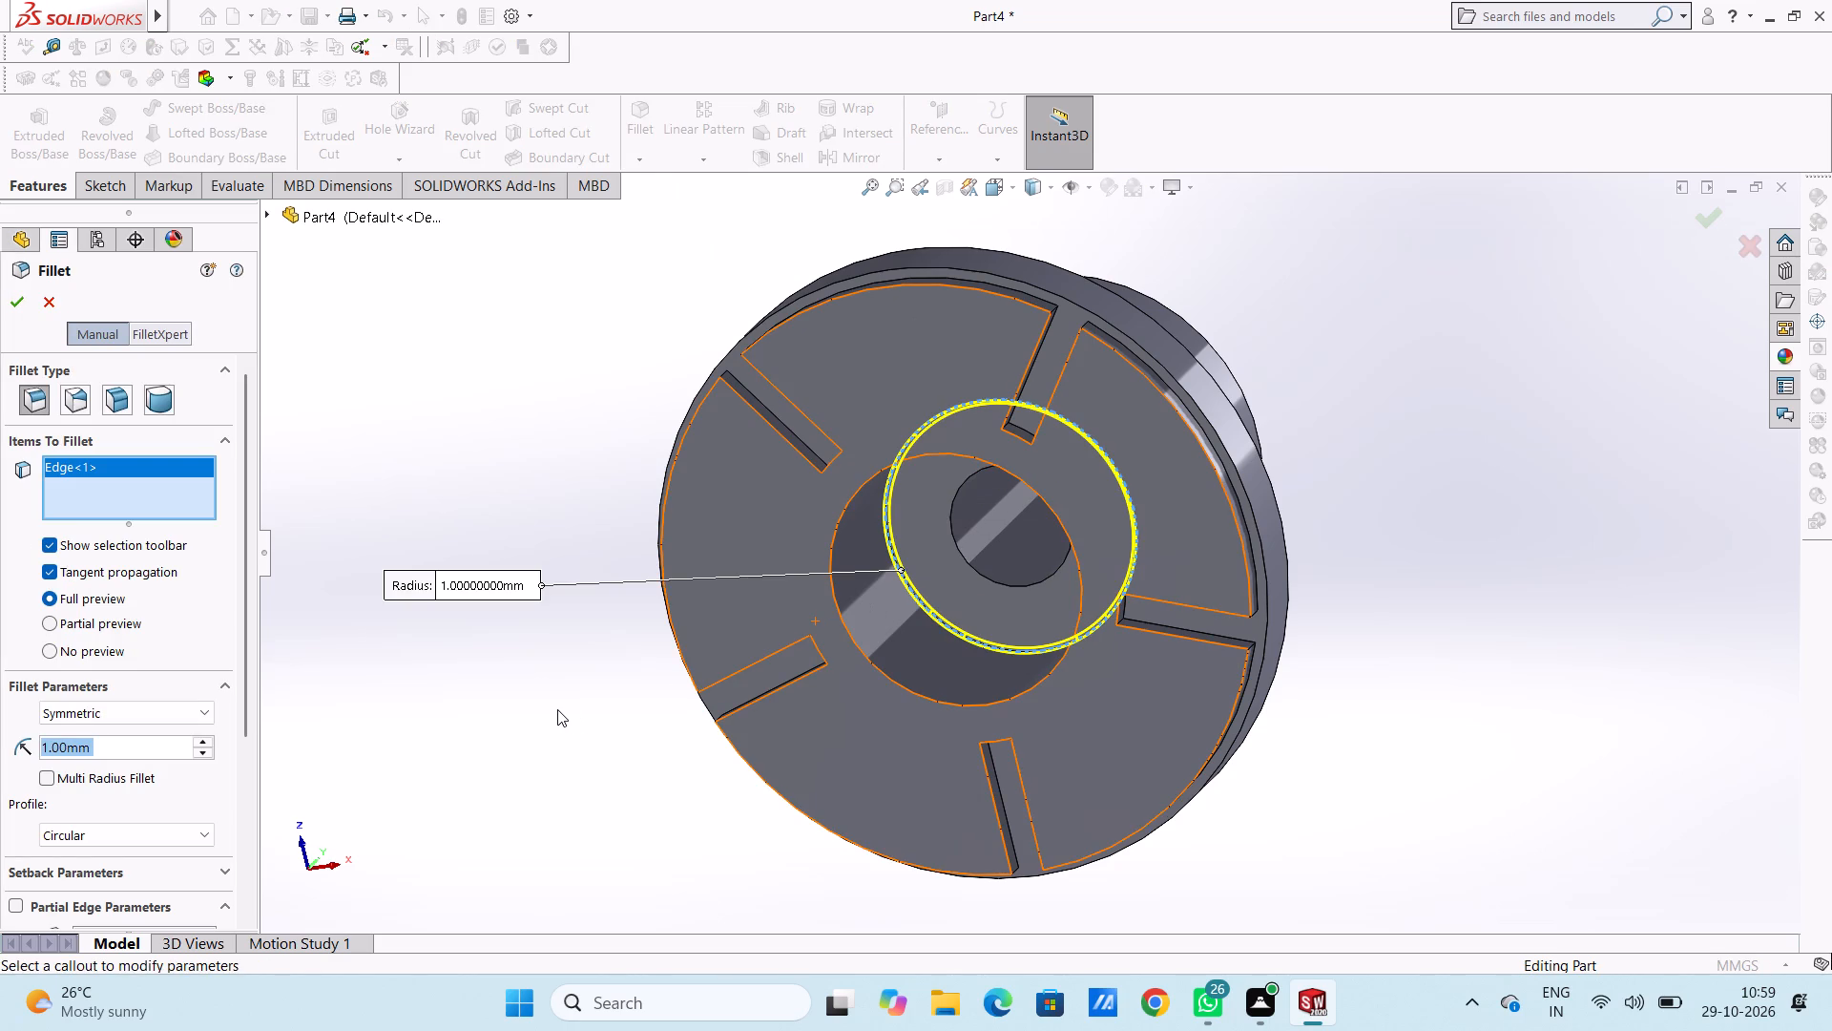
text(10)
key(Return)
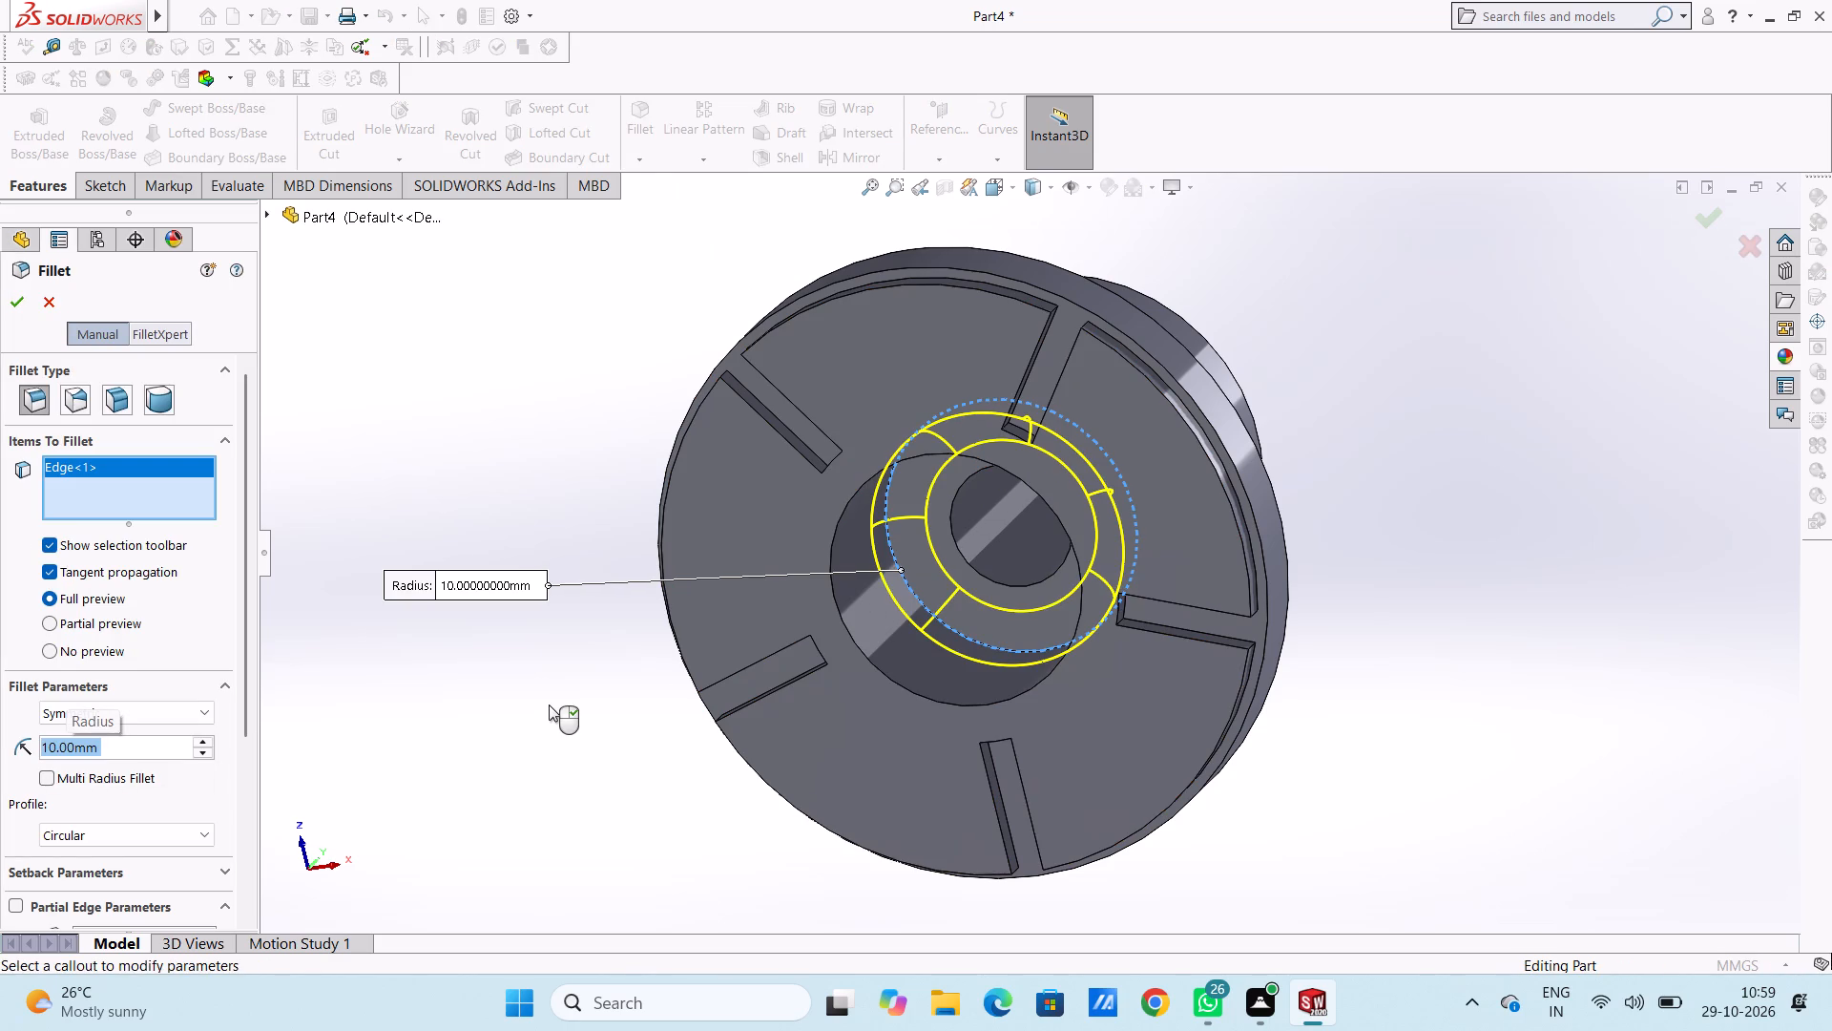
text(12)
key(Return)
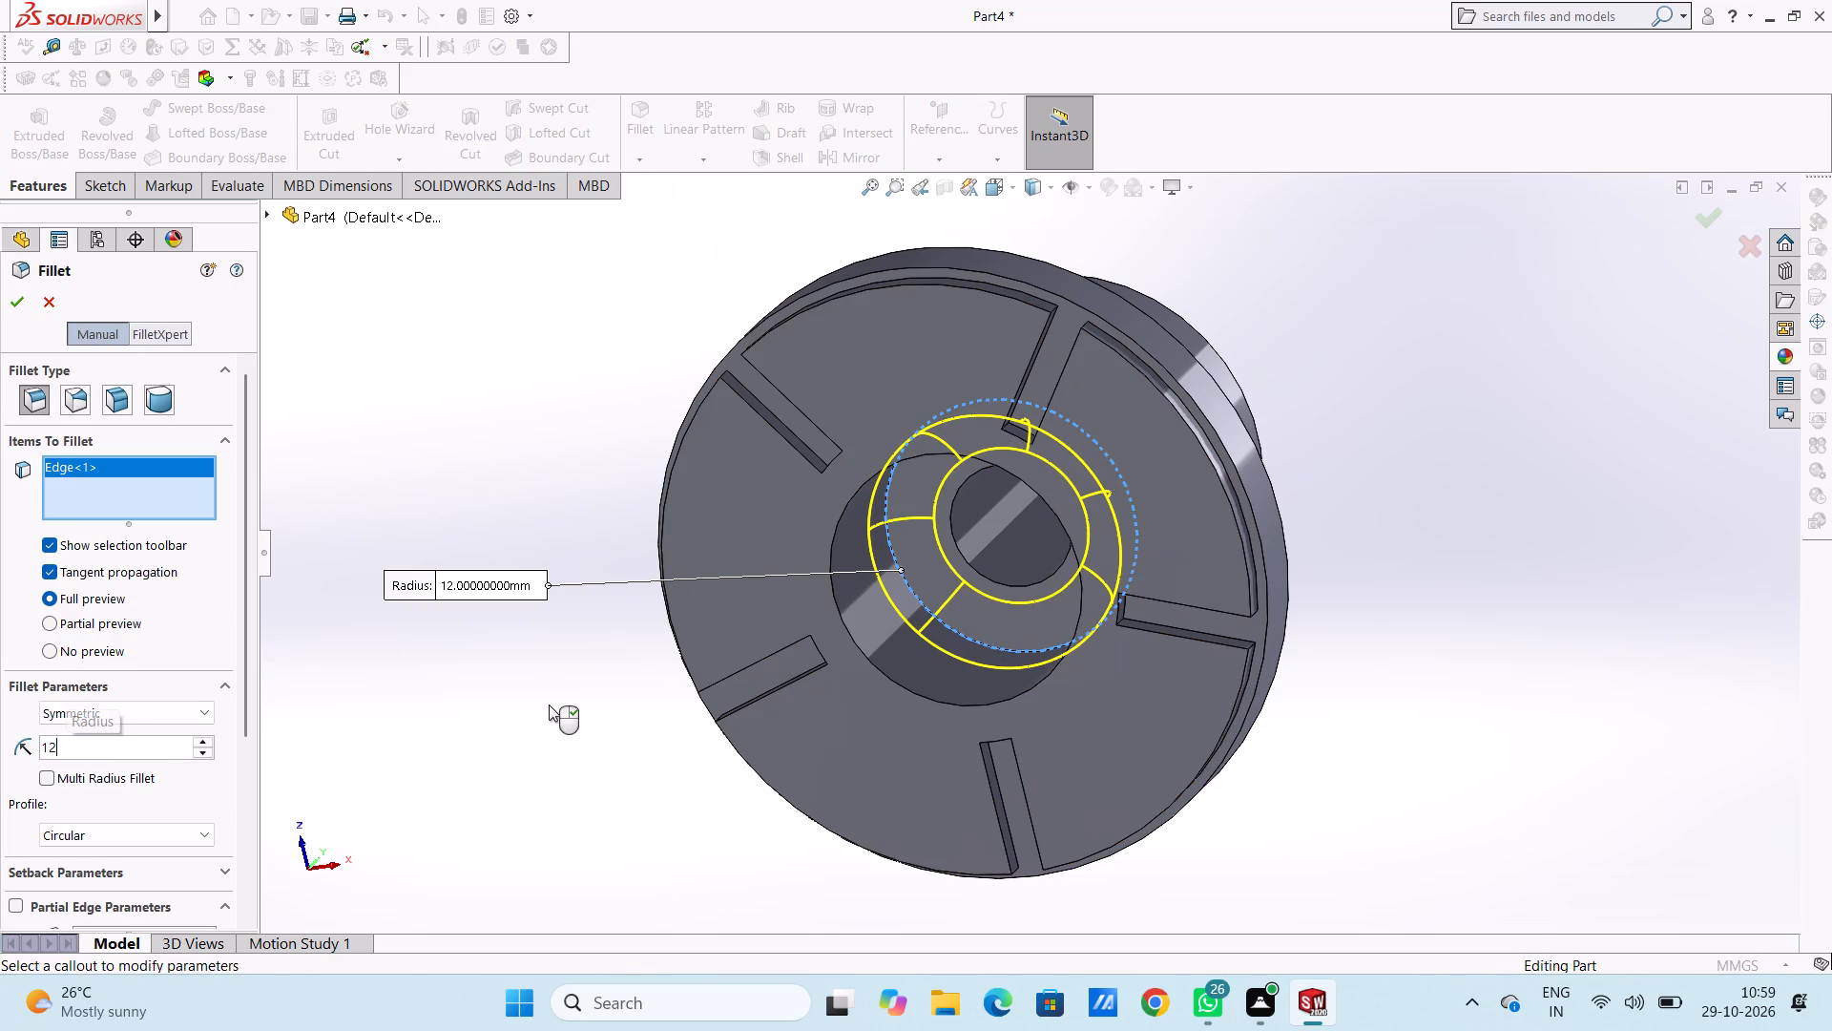
text(13)
key(Return)
text(15)
key(Return)
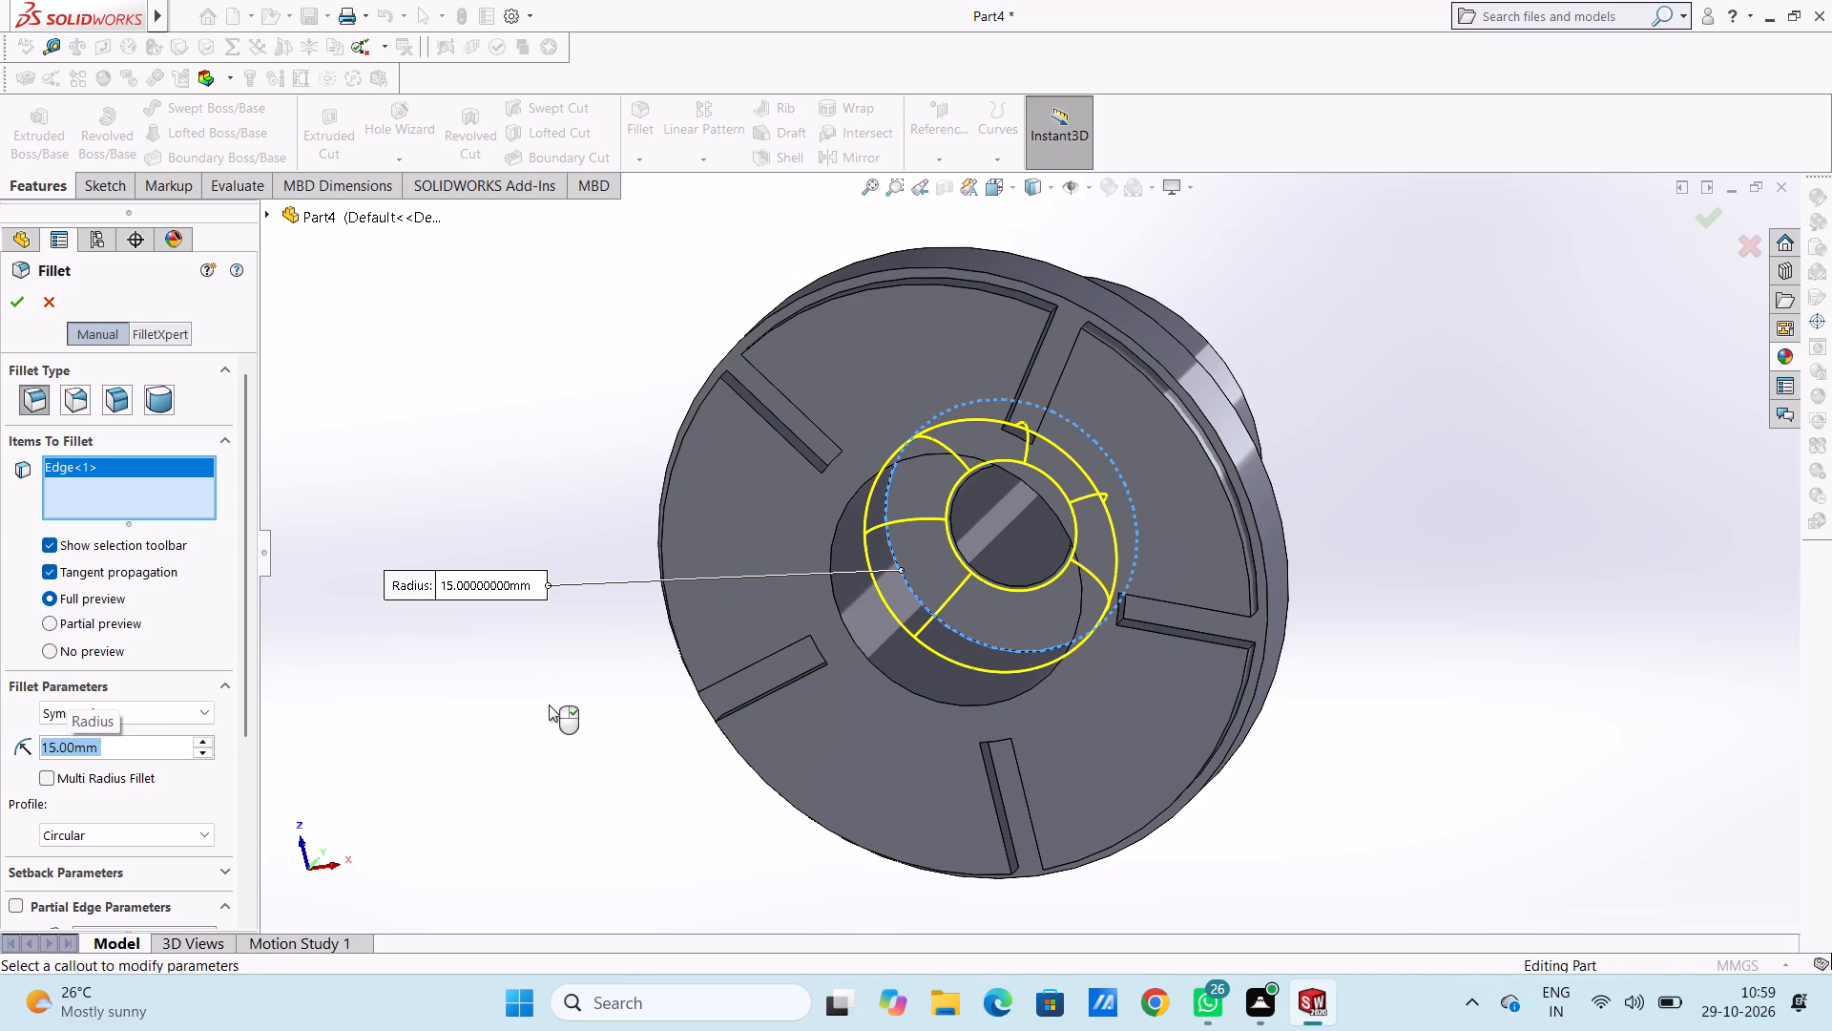
text(16)
key(Return)
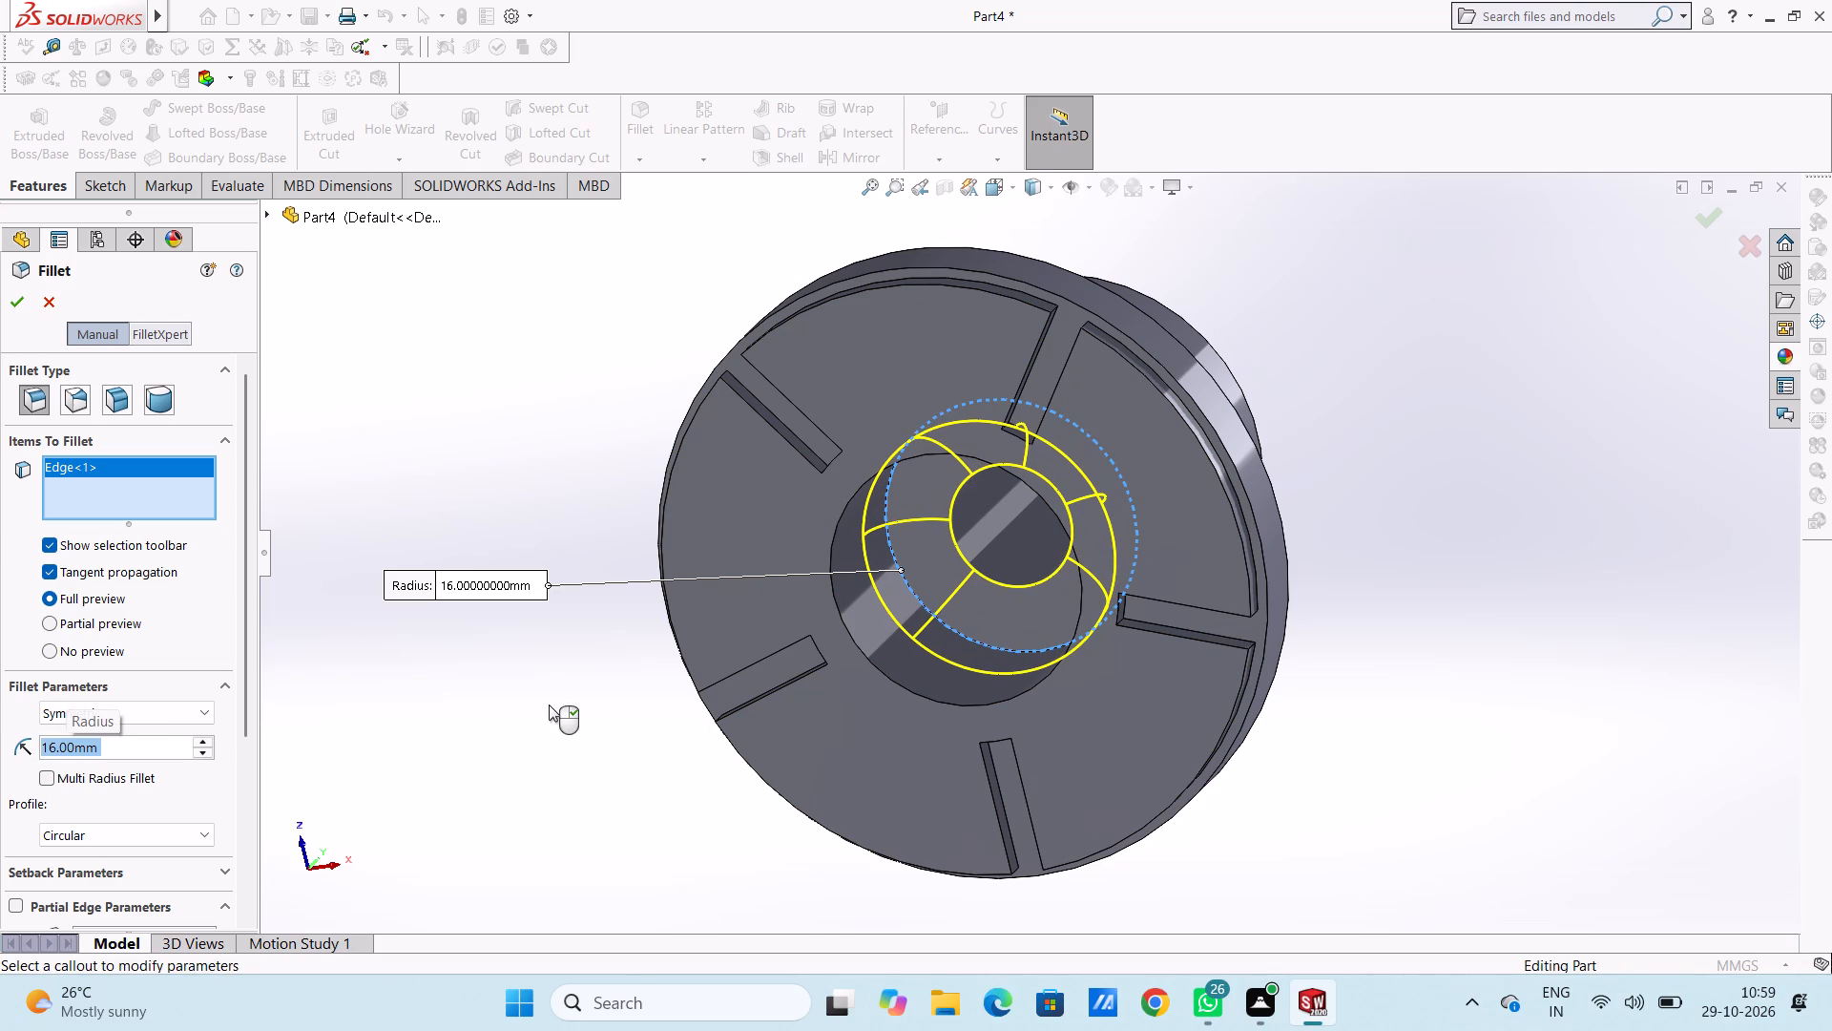
middle_drag(544, 707, 559, 674)
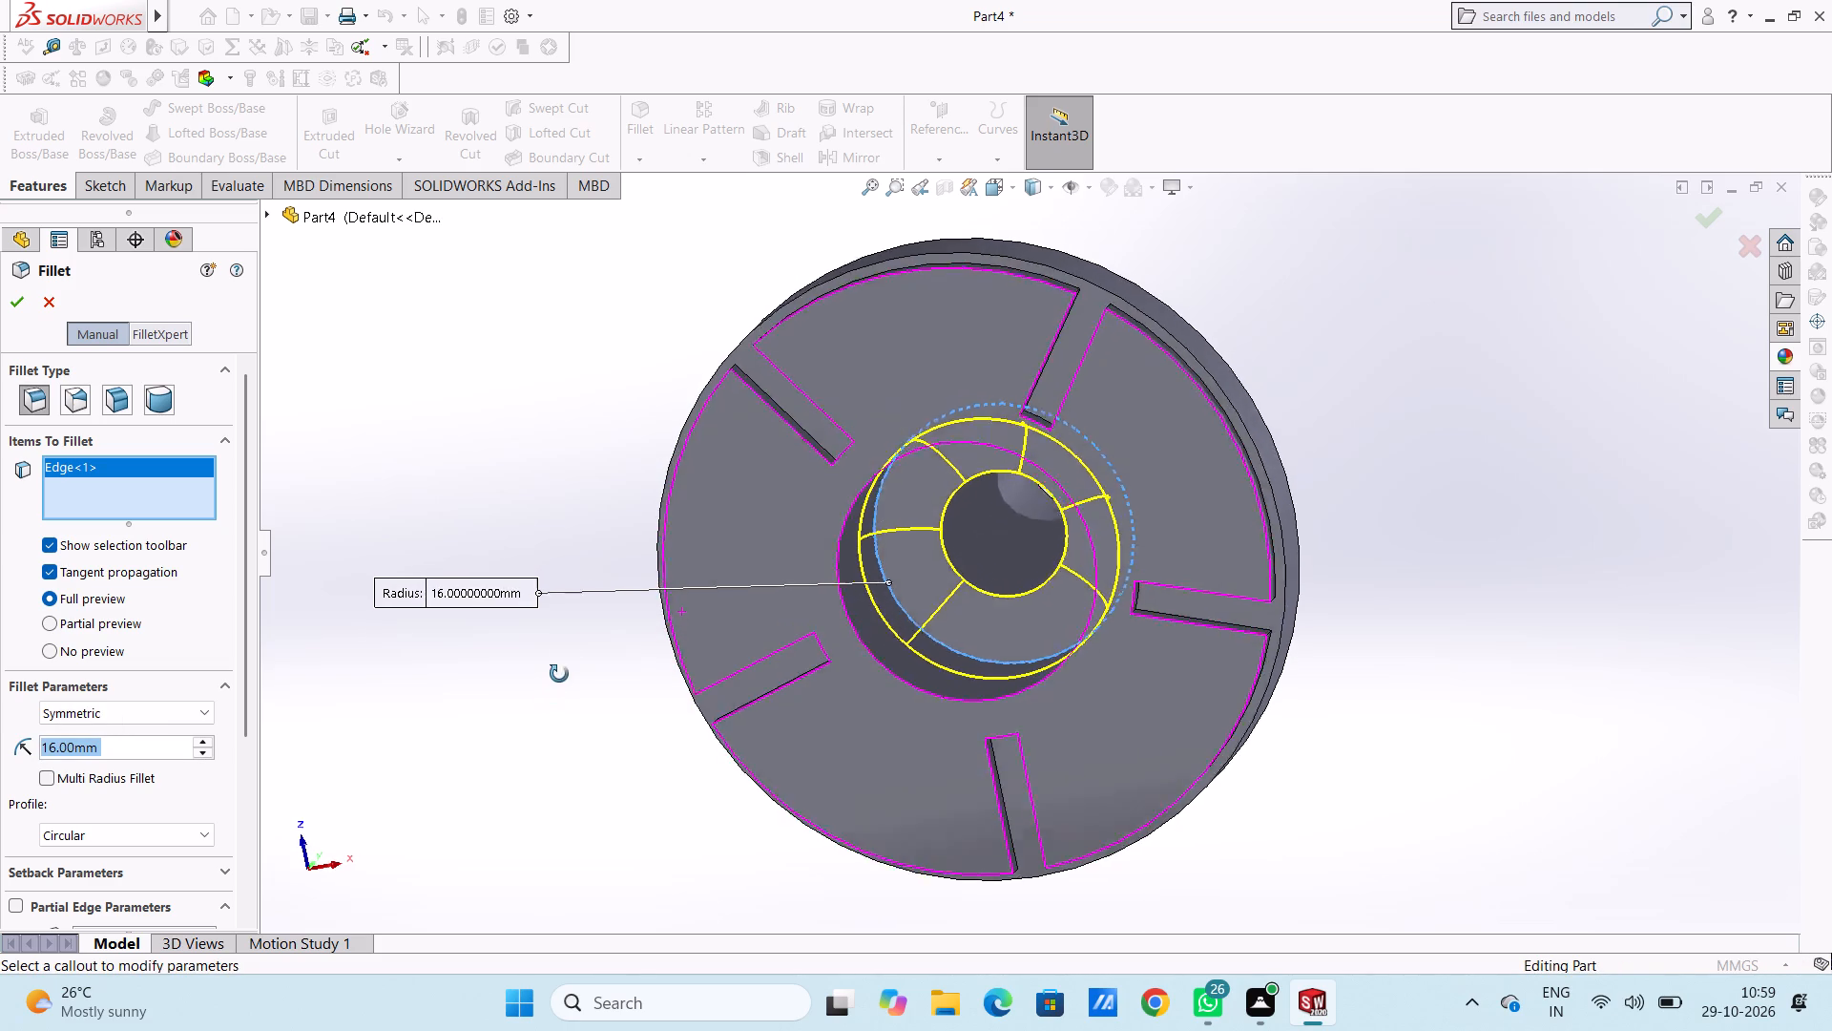
middle_drag(559, 674, 560, 686)
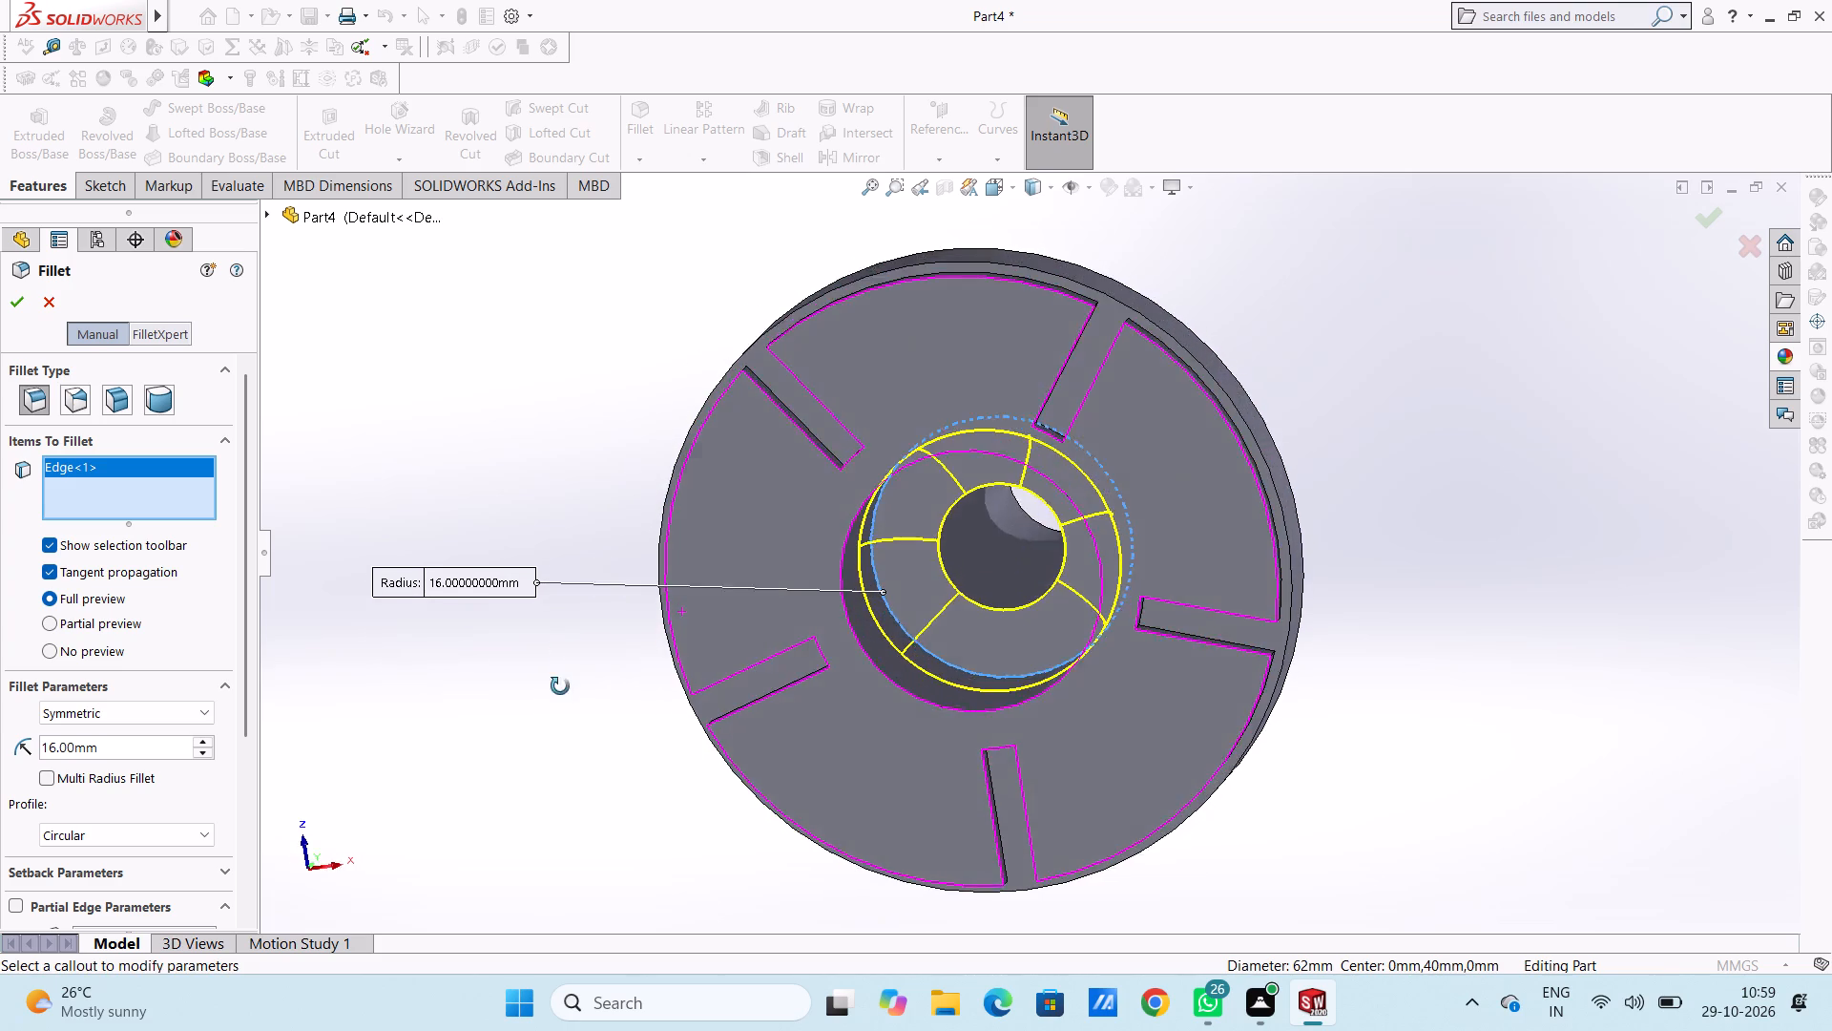
middle_drag(560, 686, 521, 792)
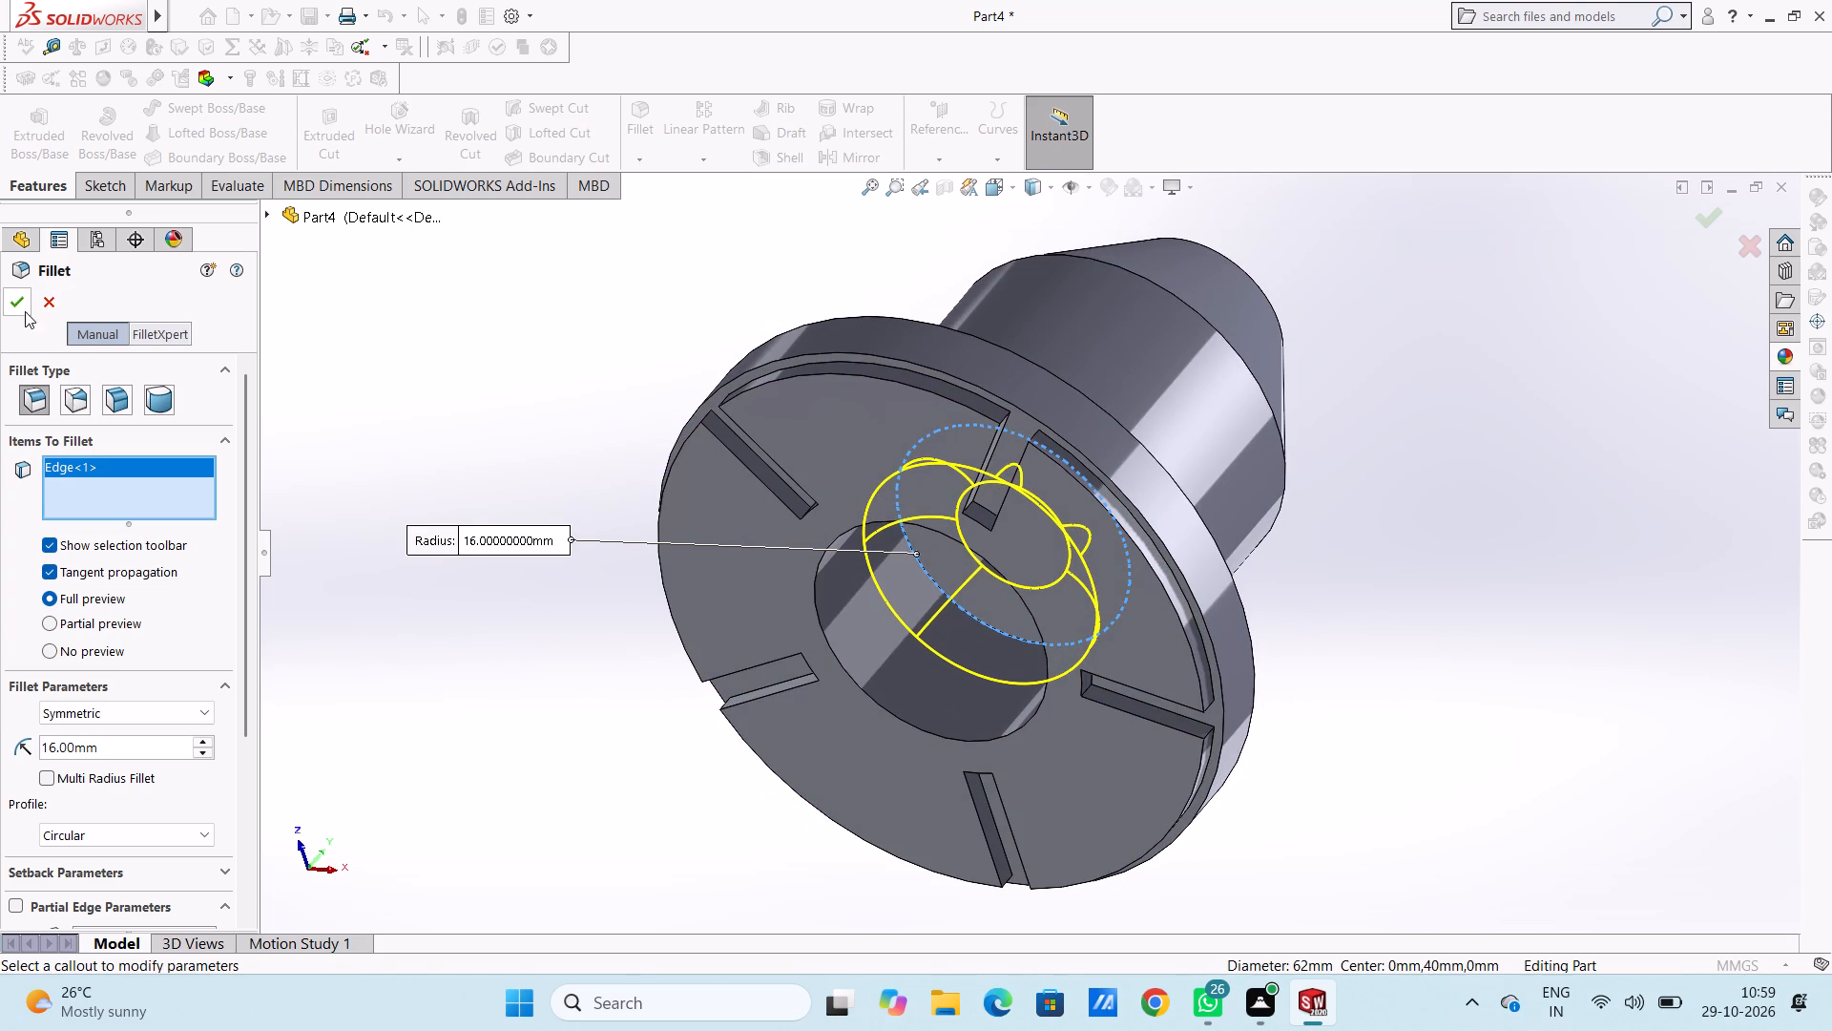
click(16, 307)
Cut a planar section view through the part parallel to the Front Plane at a 7 mm offset.
scroll(401, 399, up, 2)
middle_drag(545, 539, 585, 447)
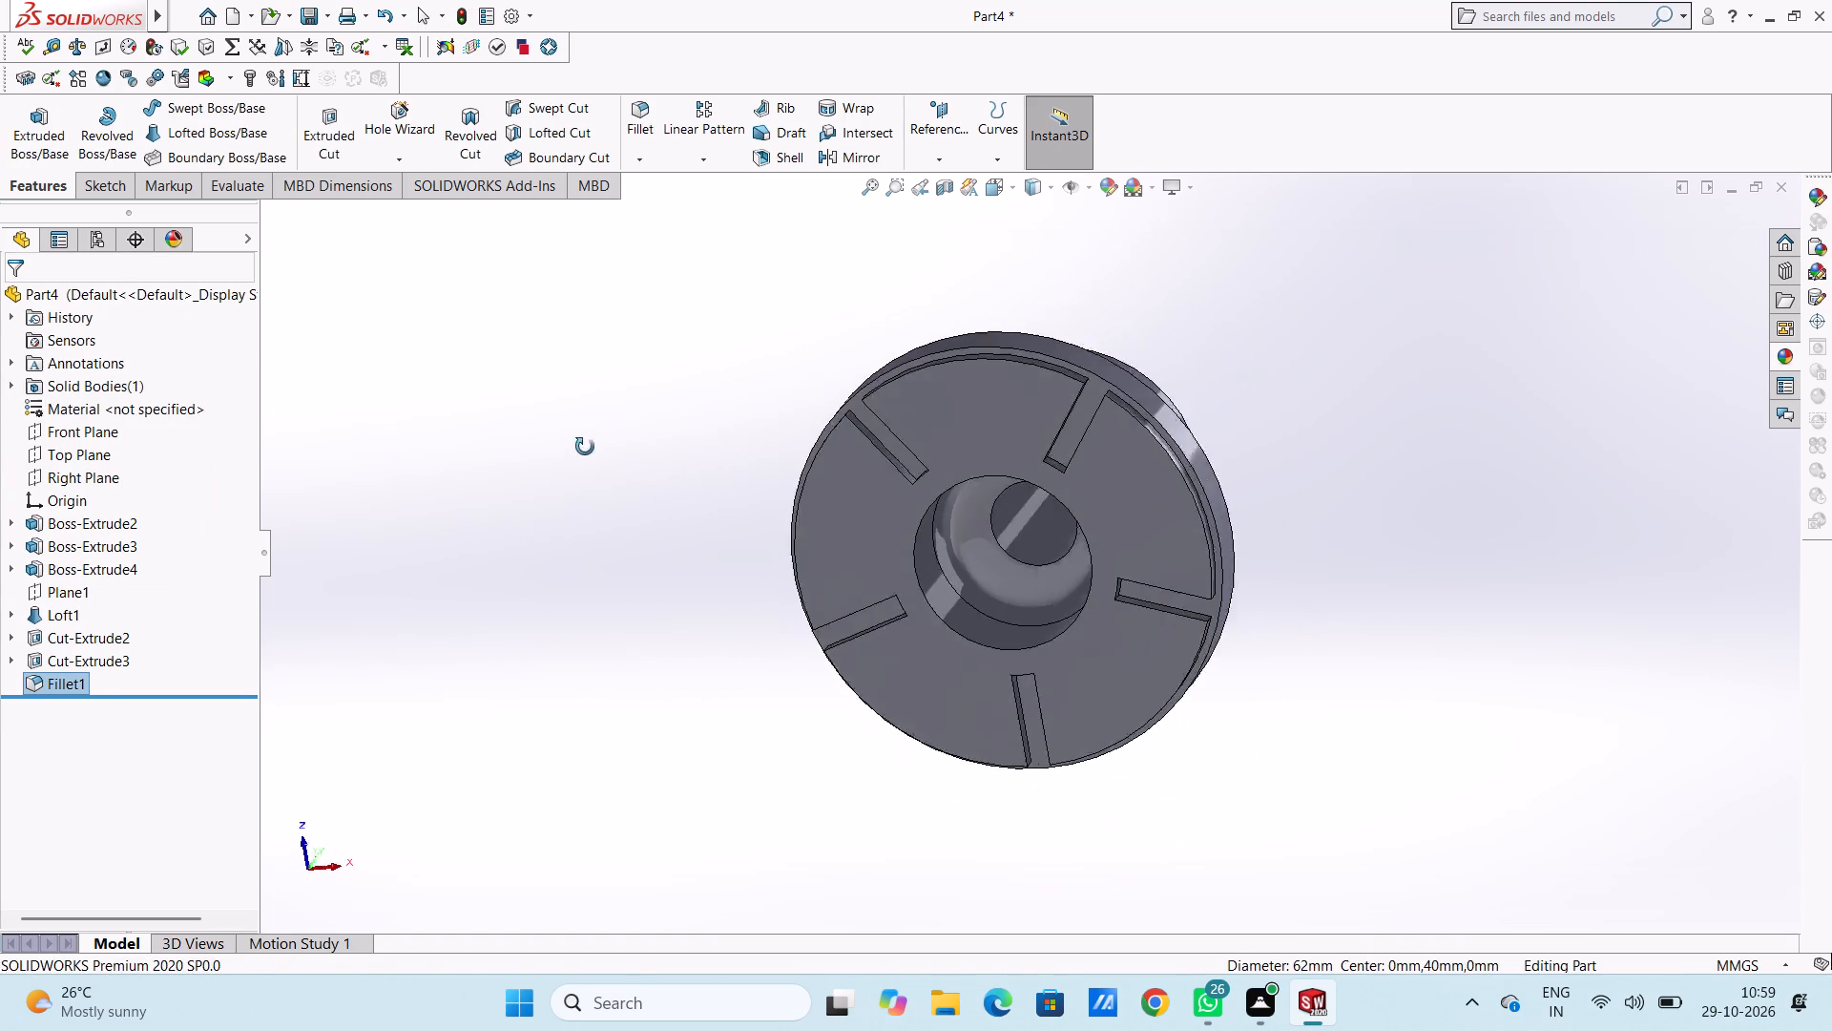
middle_drag(585, 447, 561, 686)
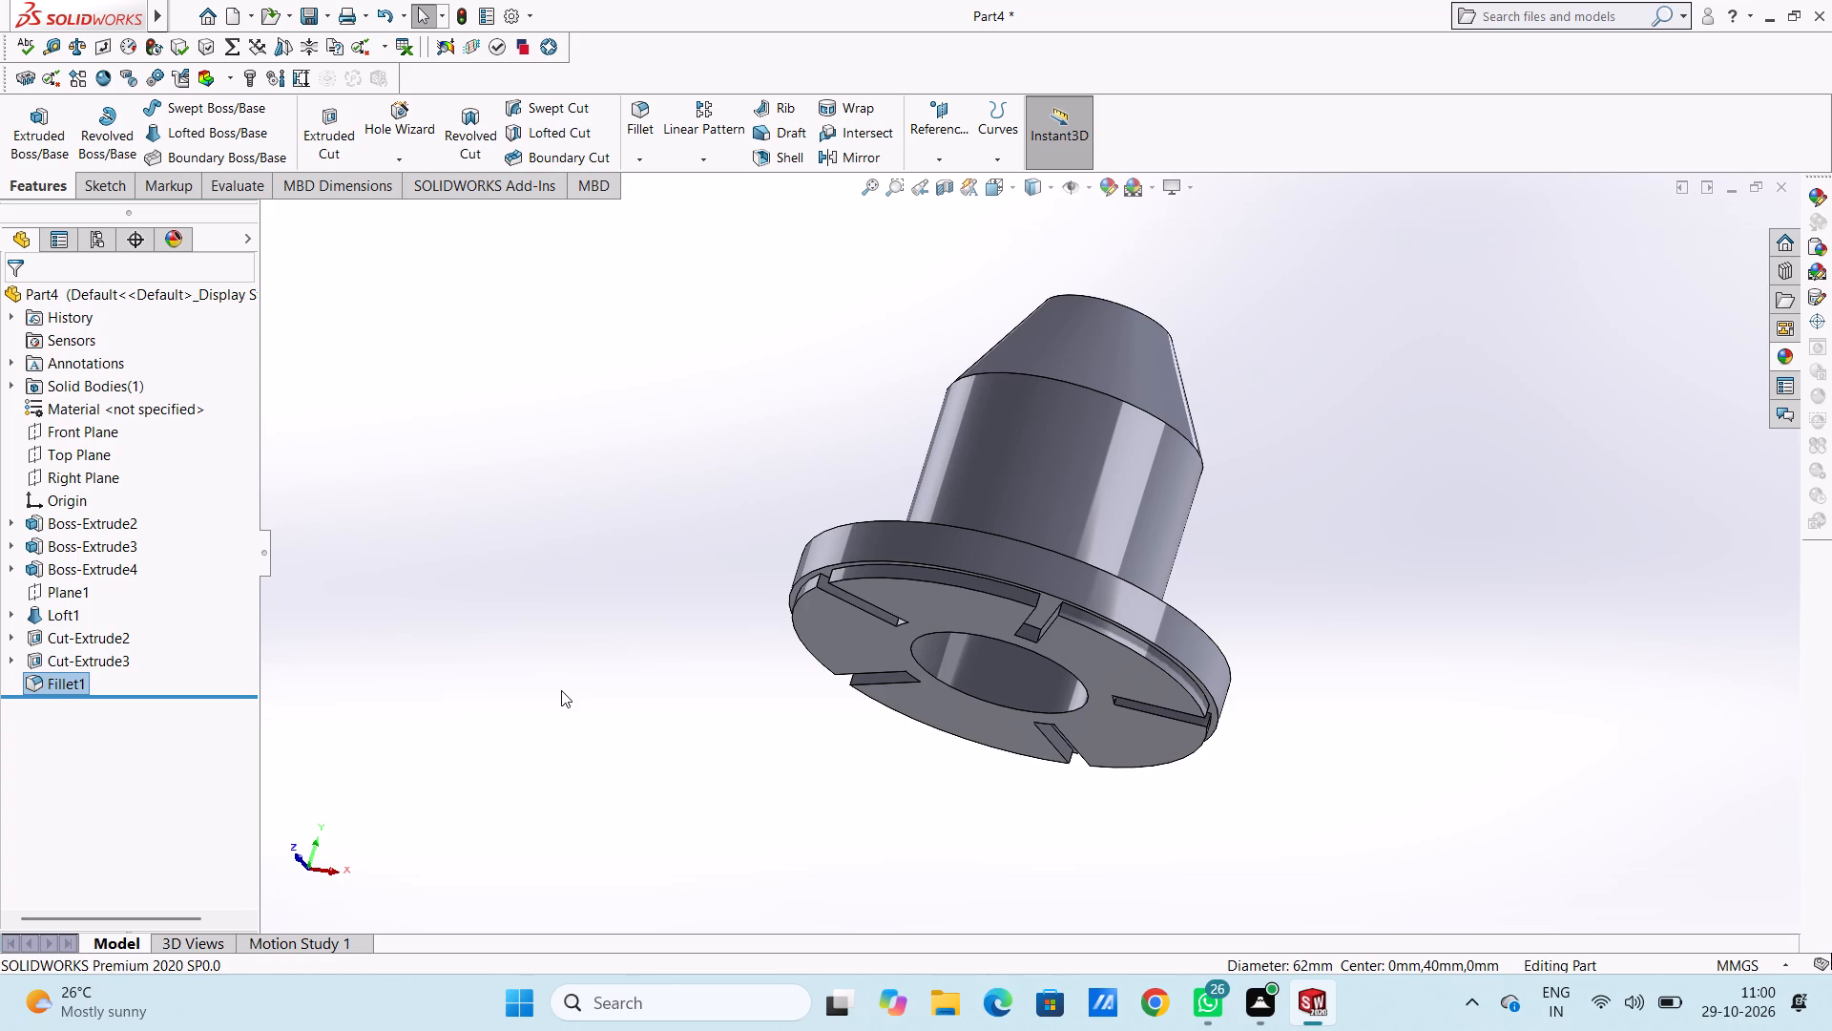
scroll(561, 681, up, 3)
middle_drag(650, 590, 634, 651)
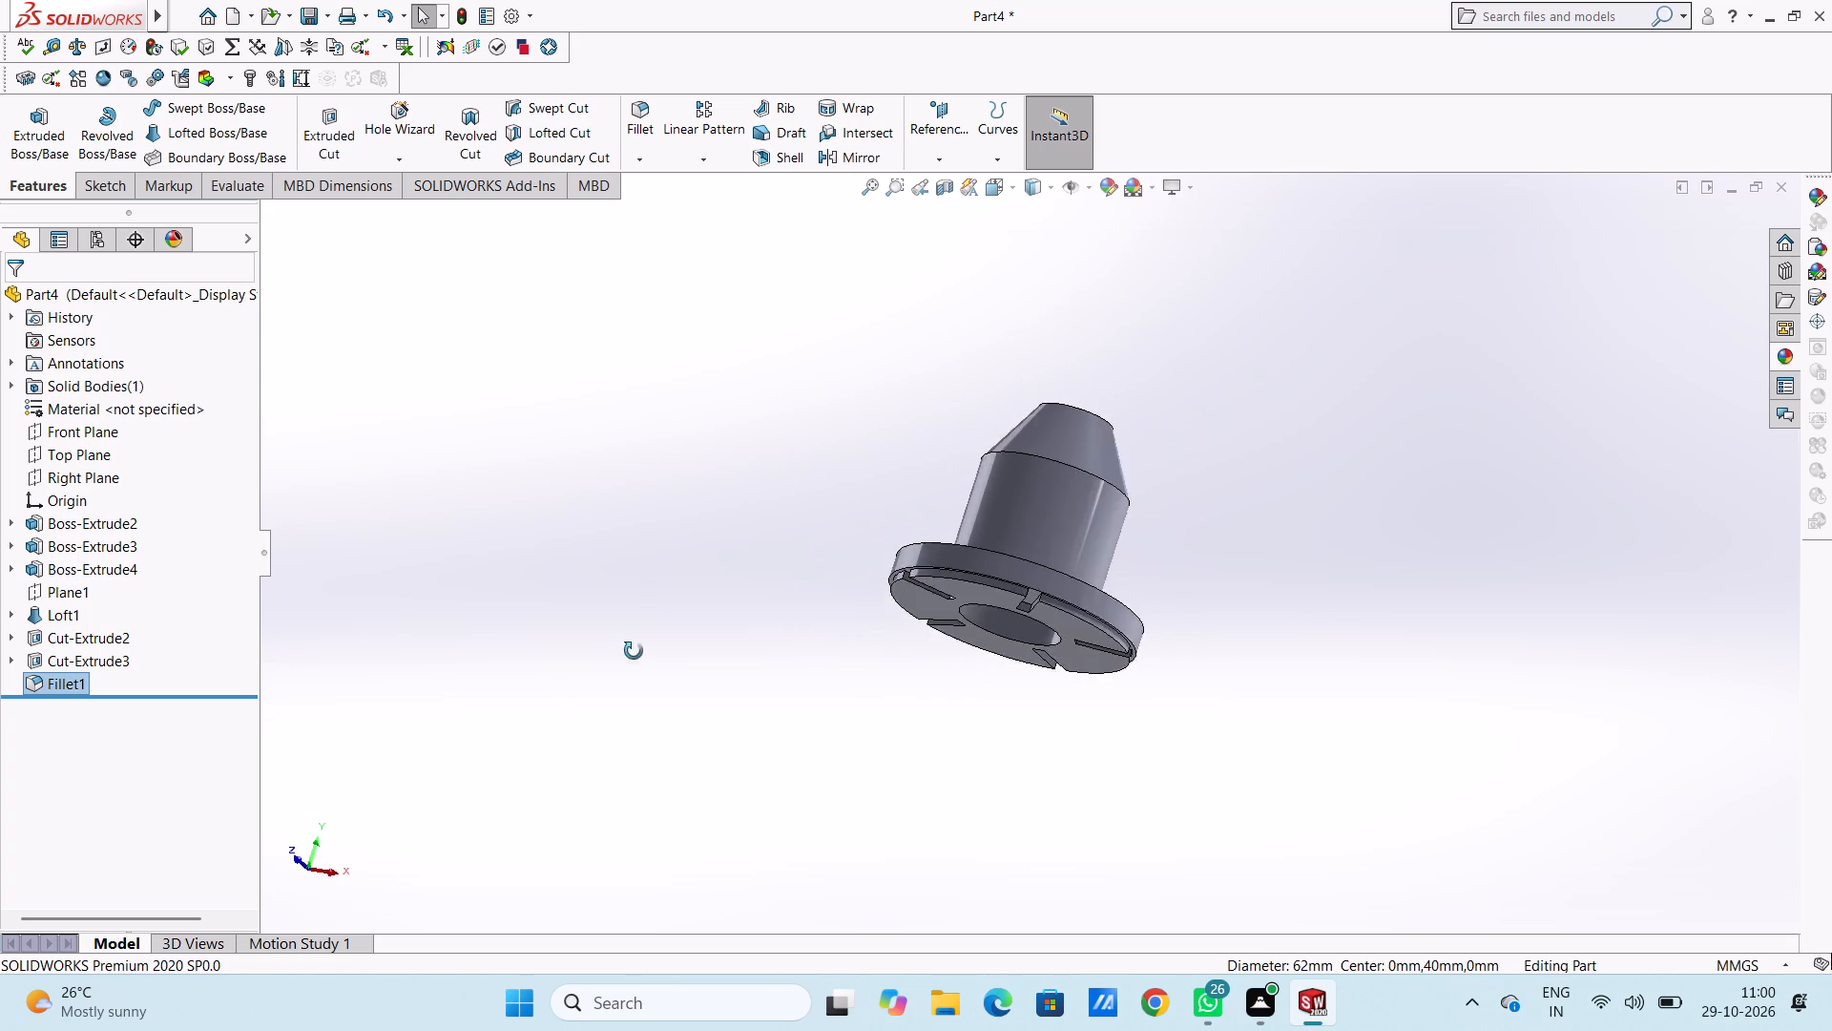
middle_drag(634, 651, 573, 805)
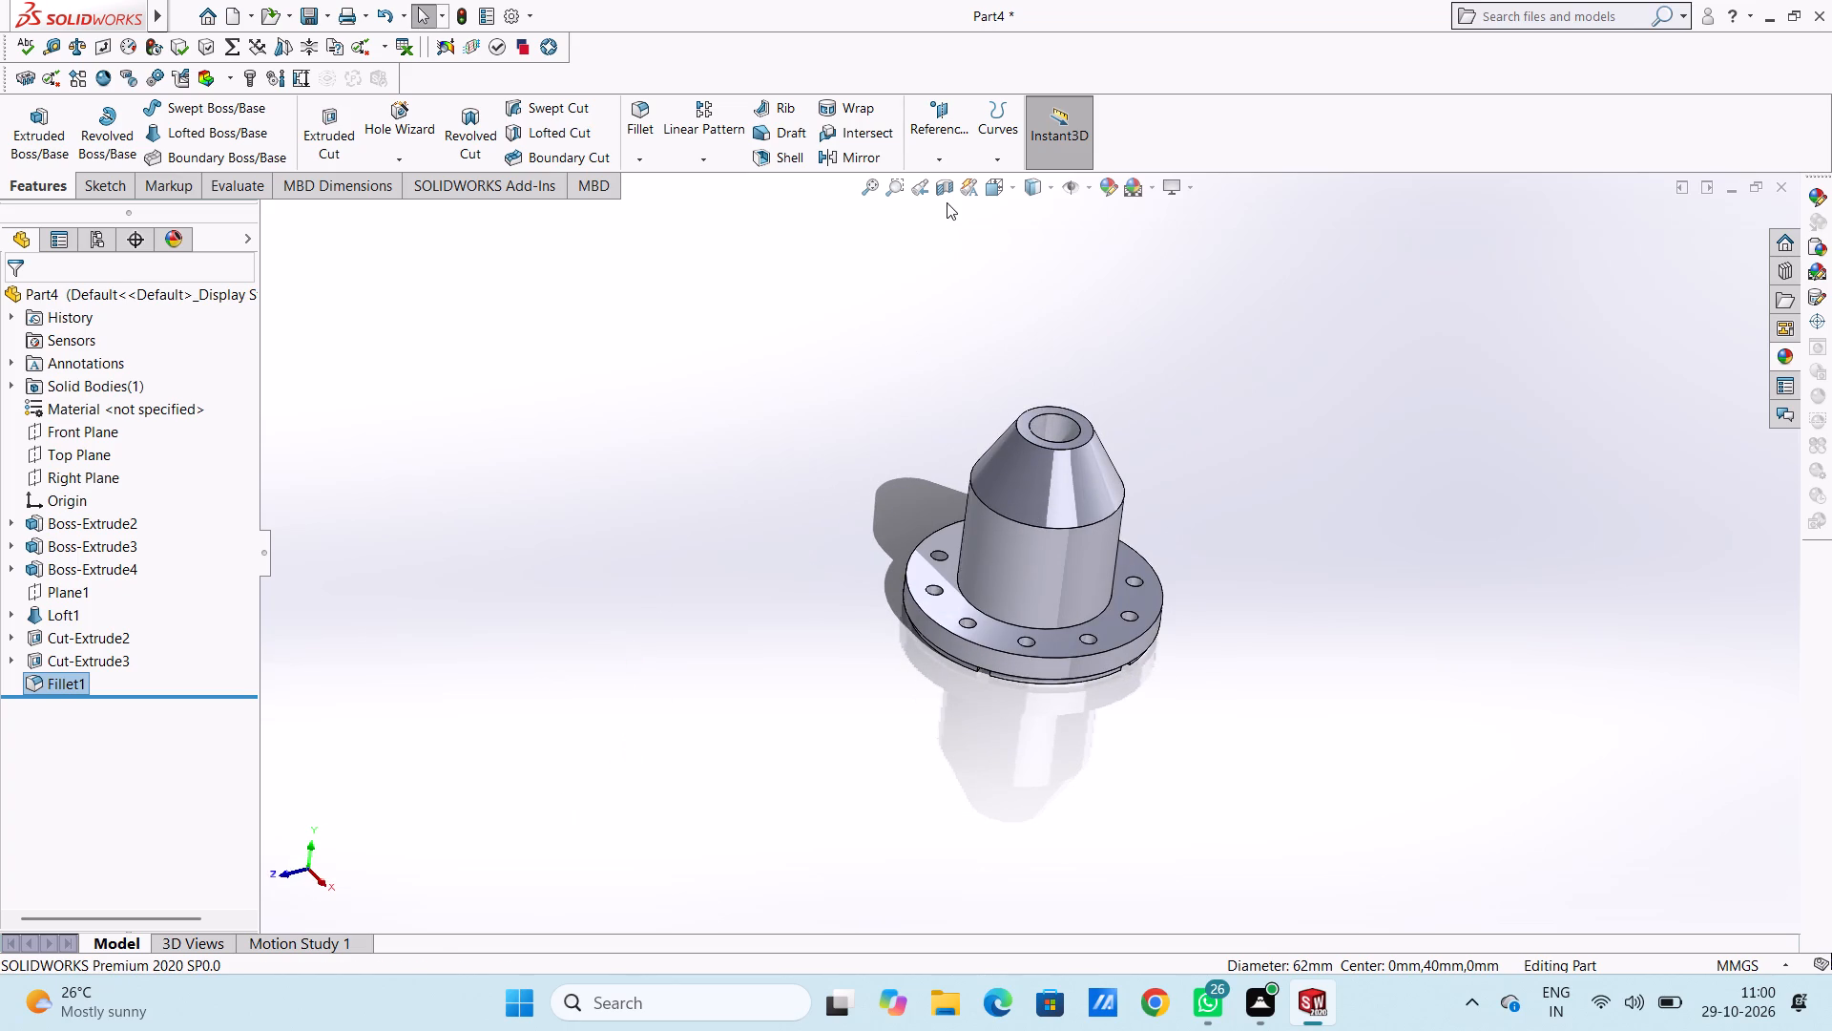
click(946, 189)
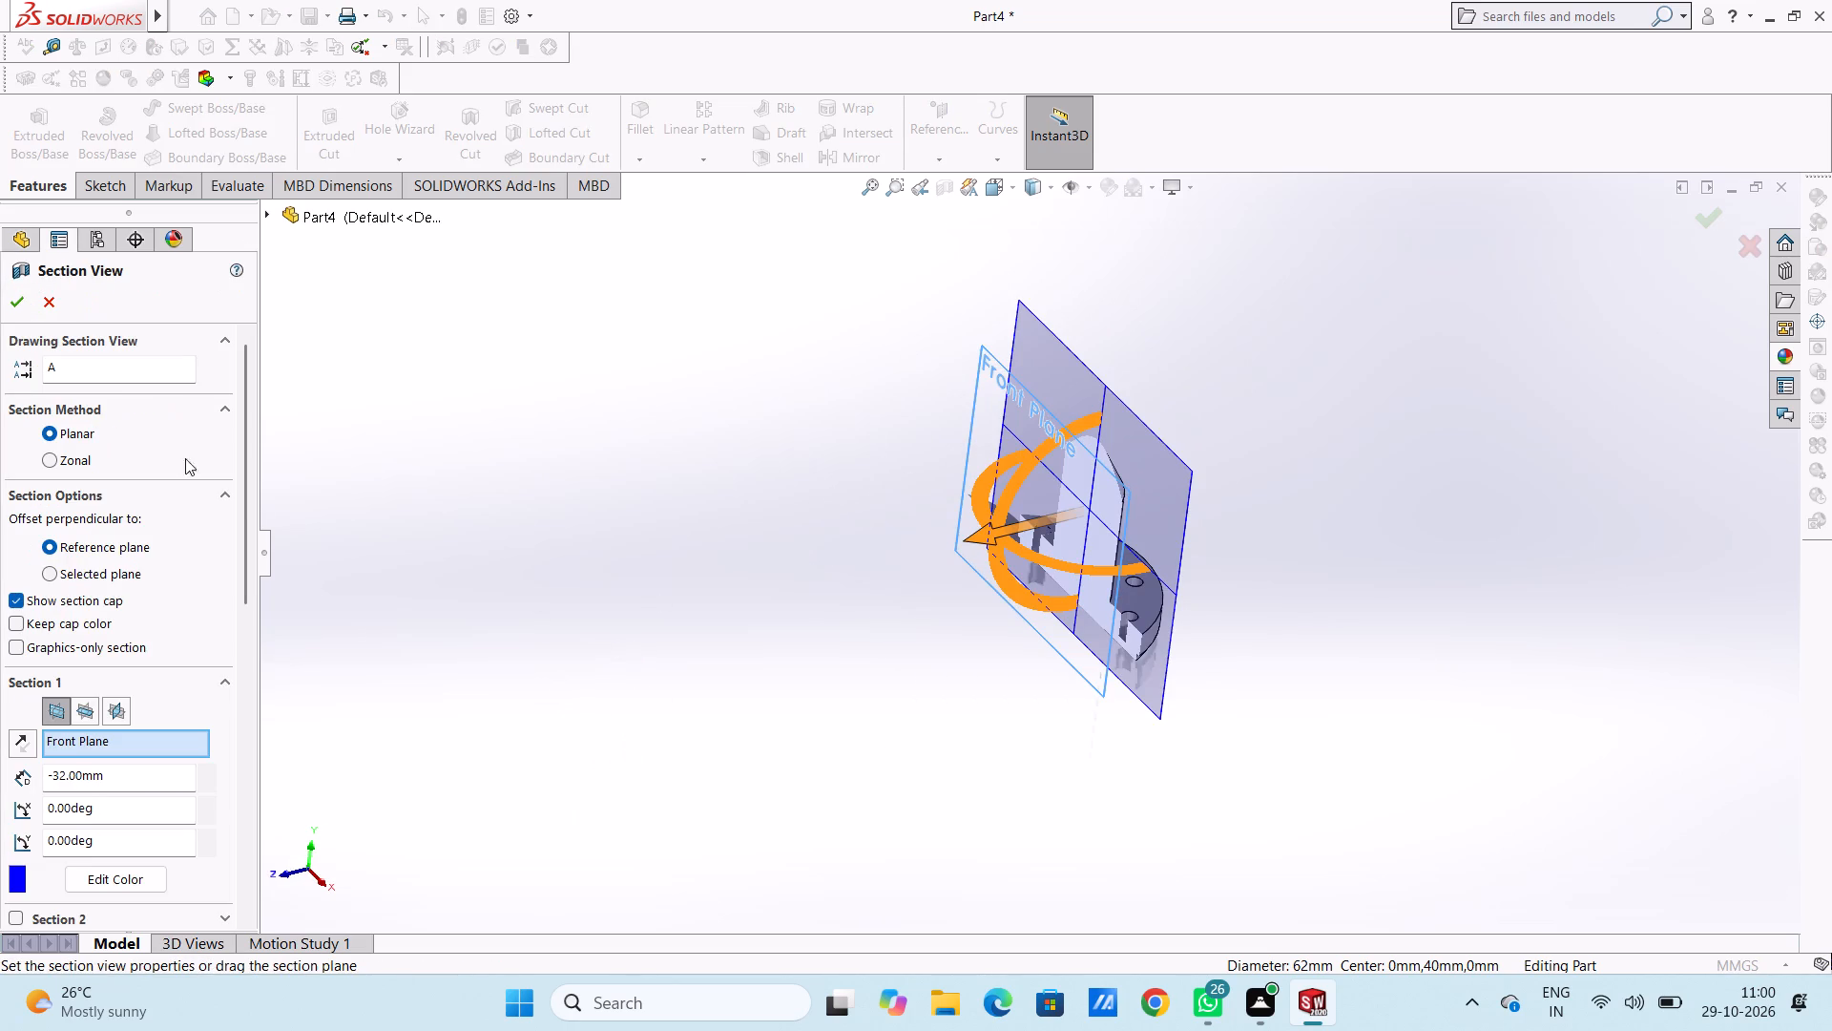
drag(978, 537, 961, 543)
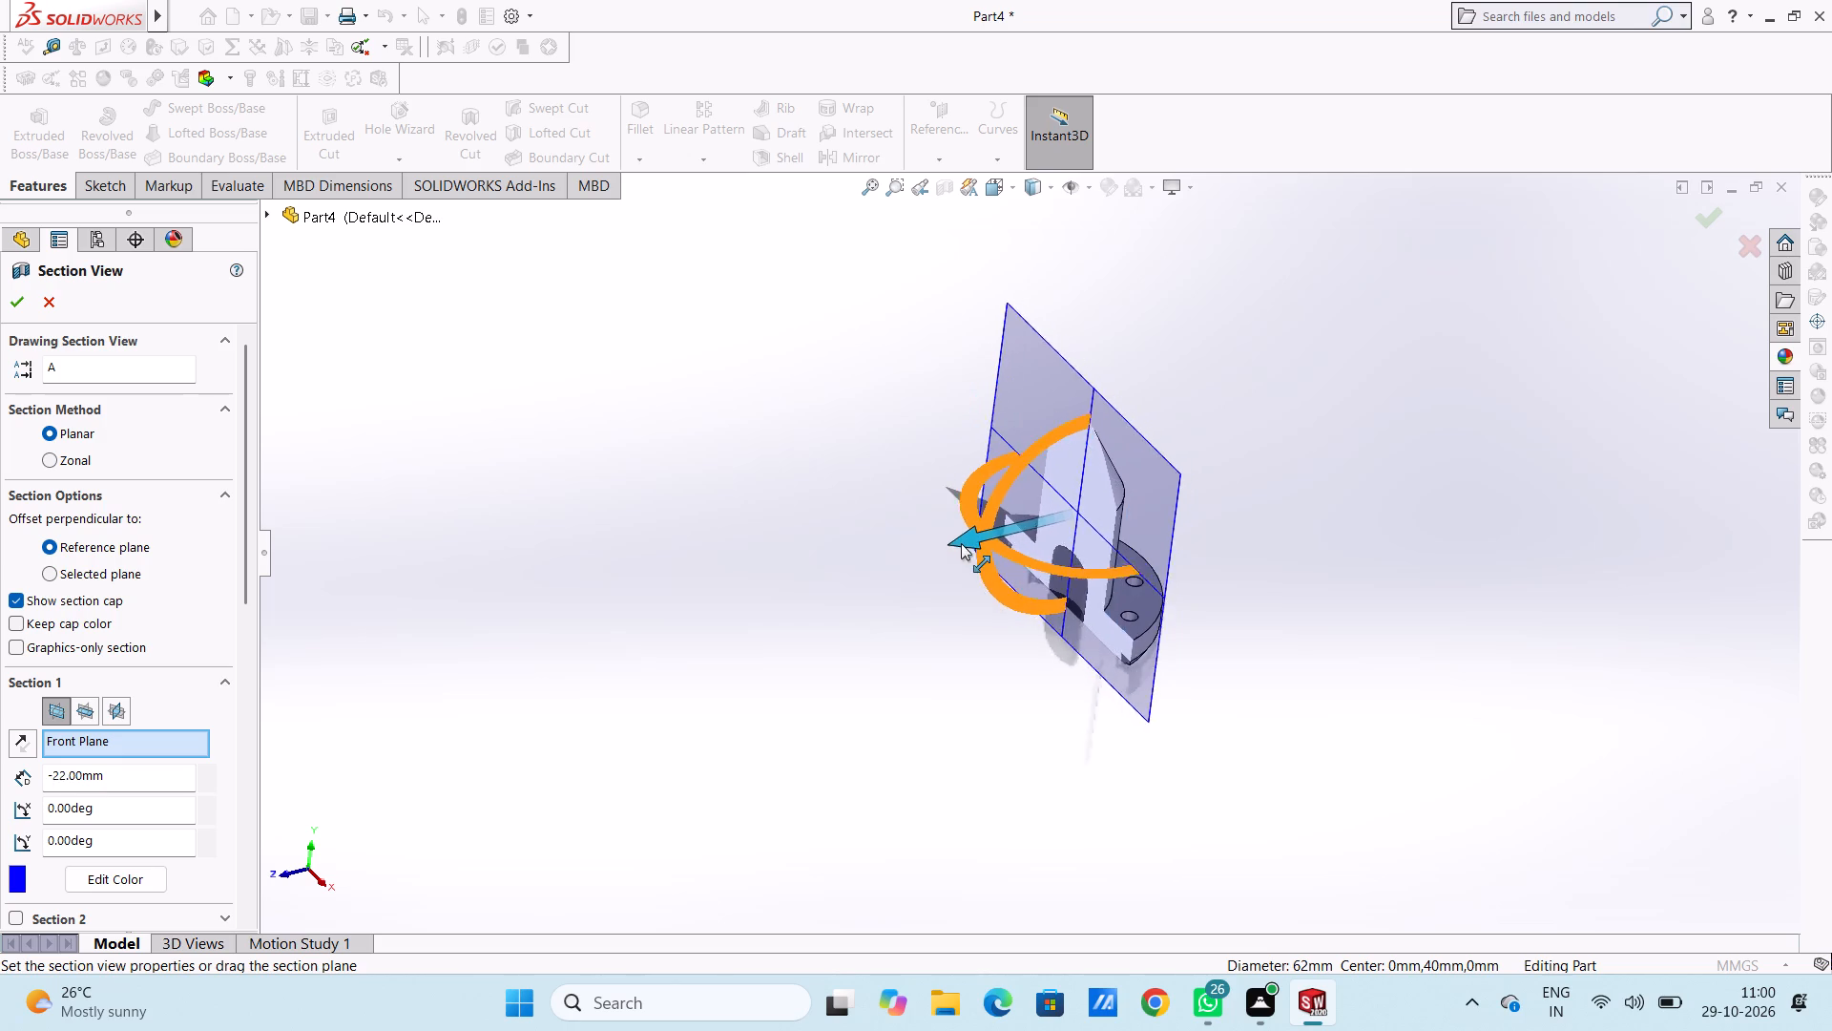
drag(961, 543, 931, 571)
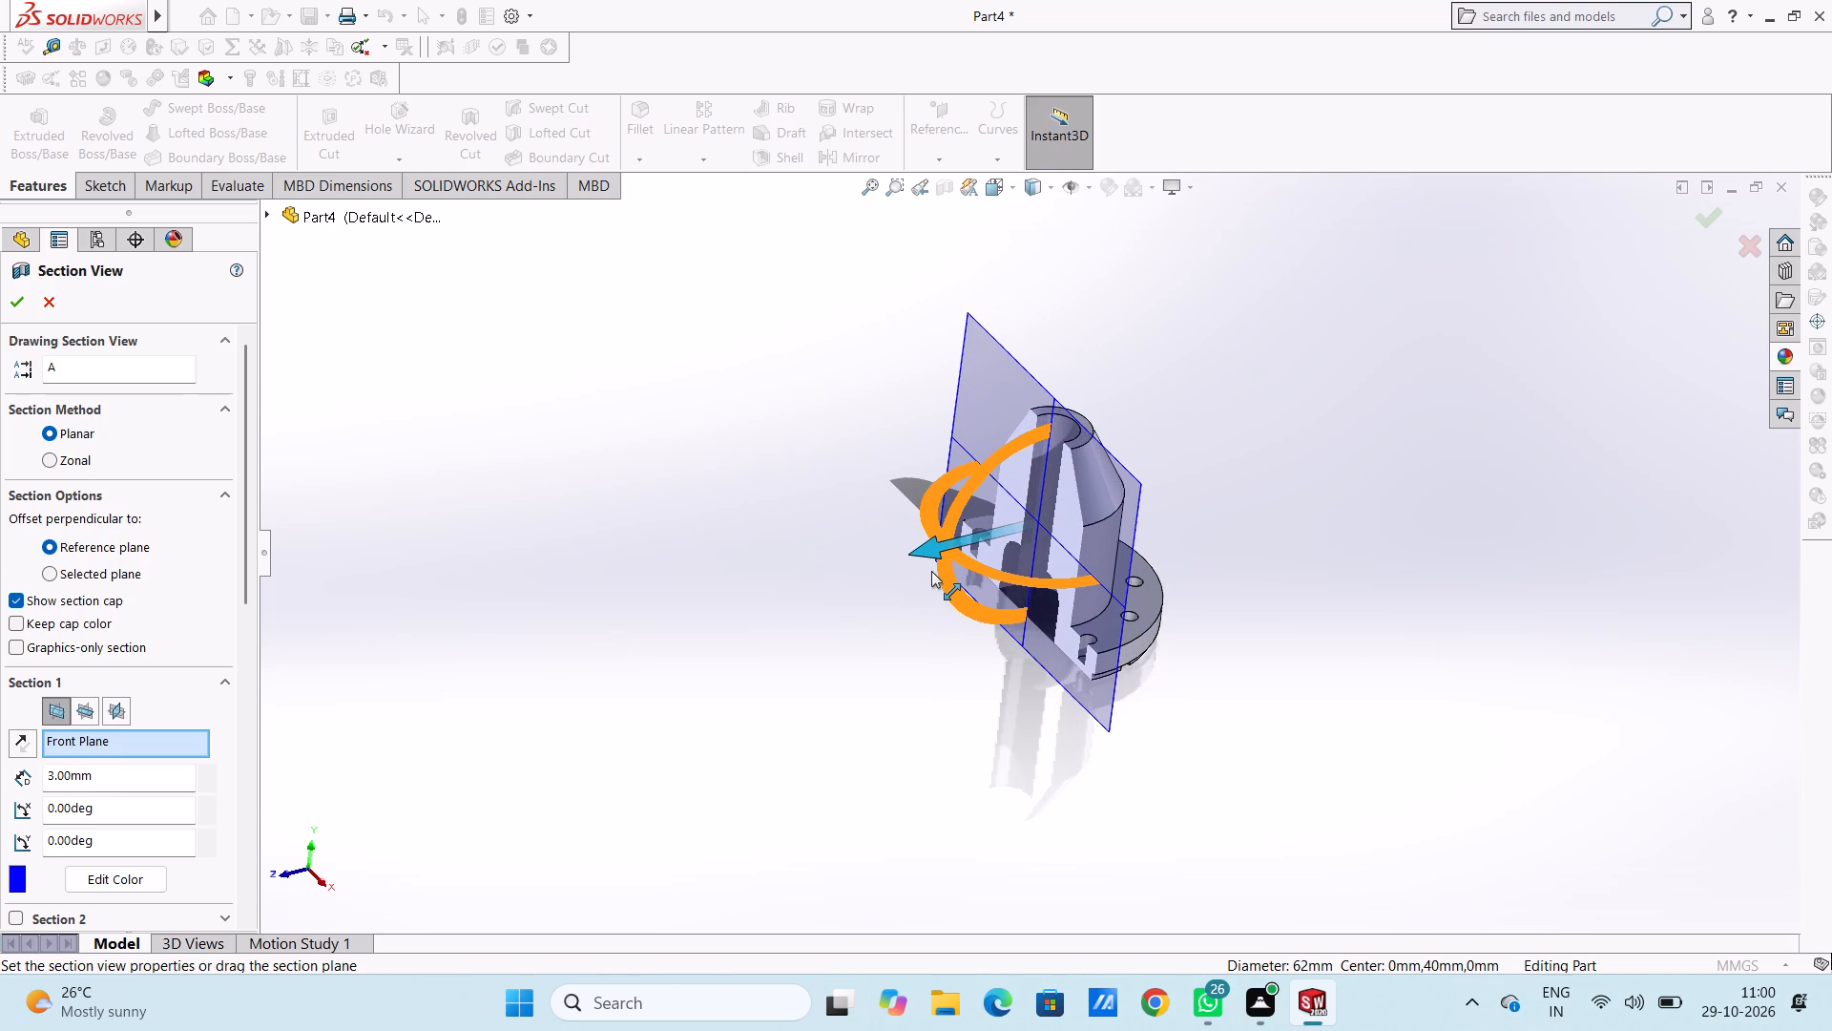
drag(931, 571, 926, 577)
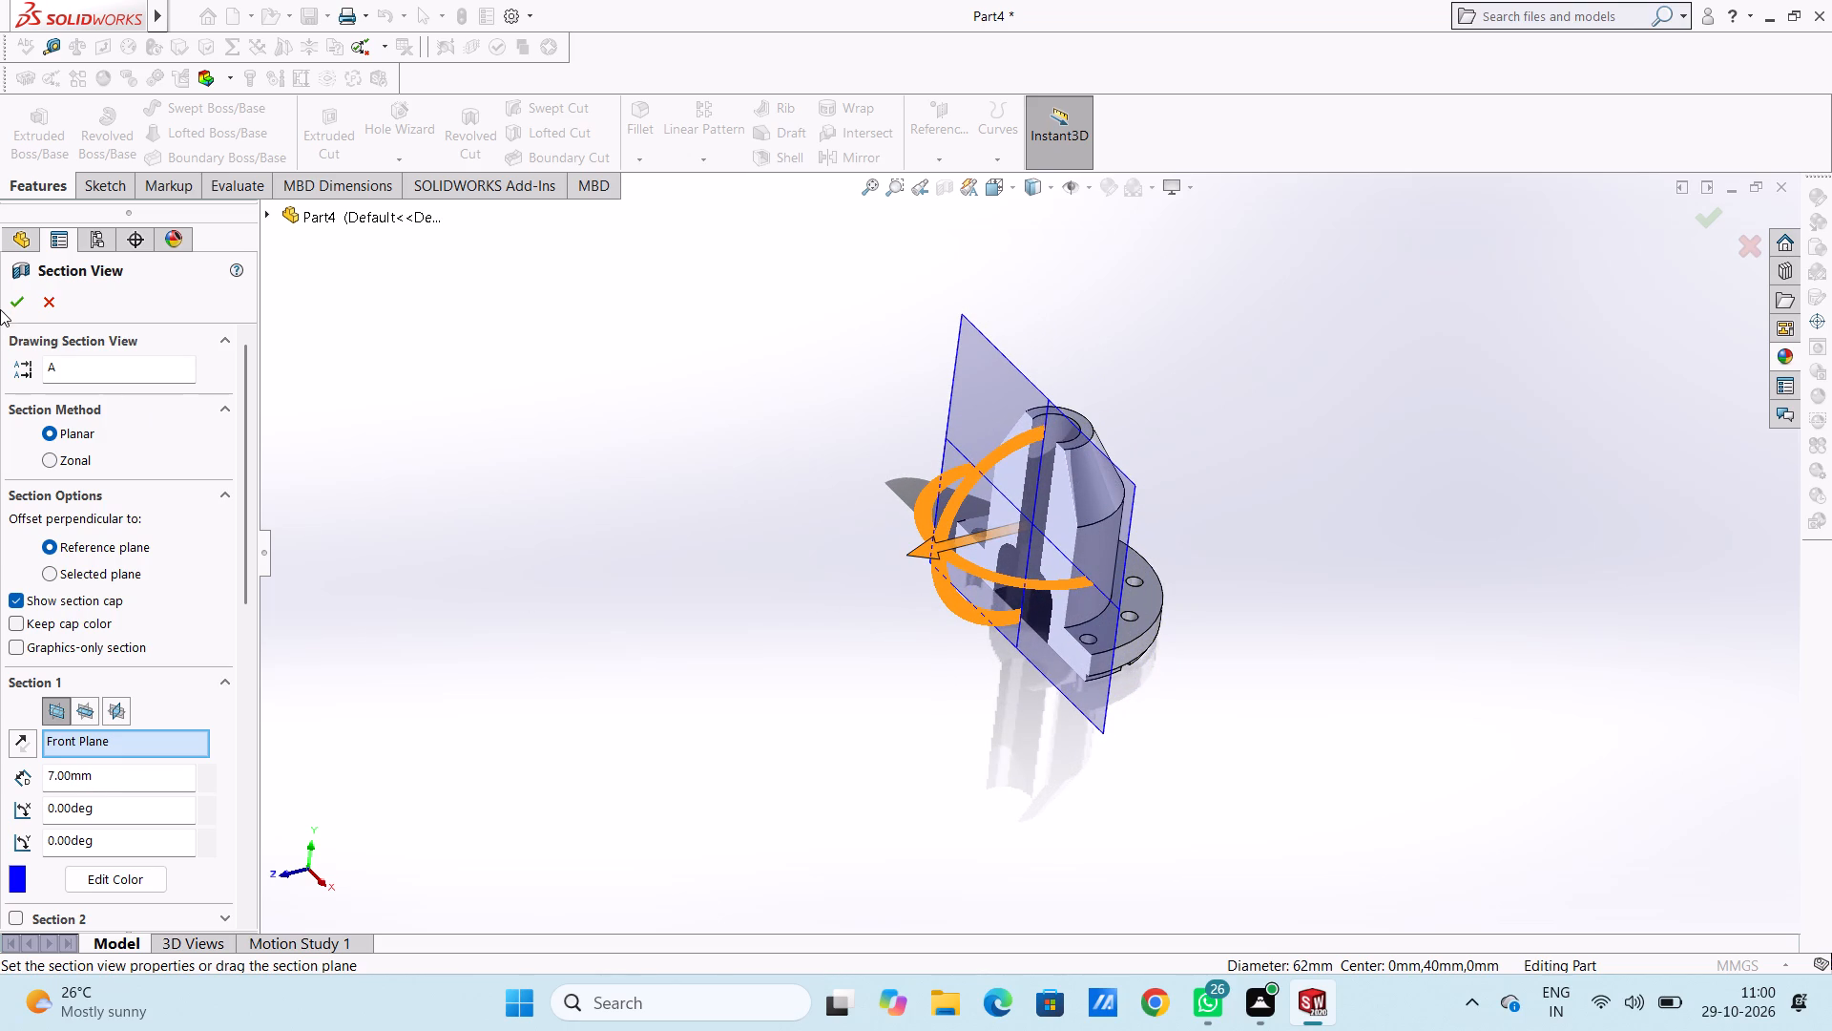
click(7, 305)
Examine the sectioned bores and the internal fillet from several angles, and turn the section view off.
middle_drag(855, 610, 937, 455)
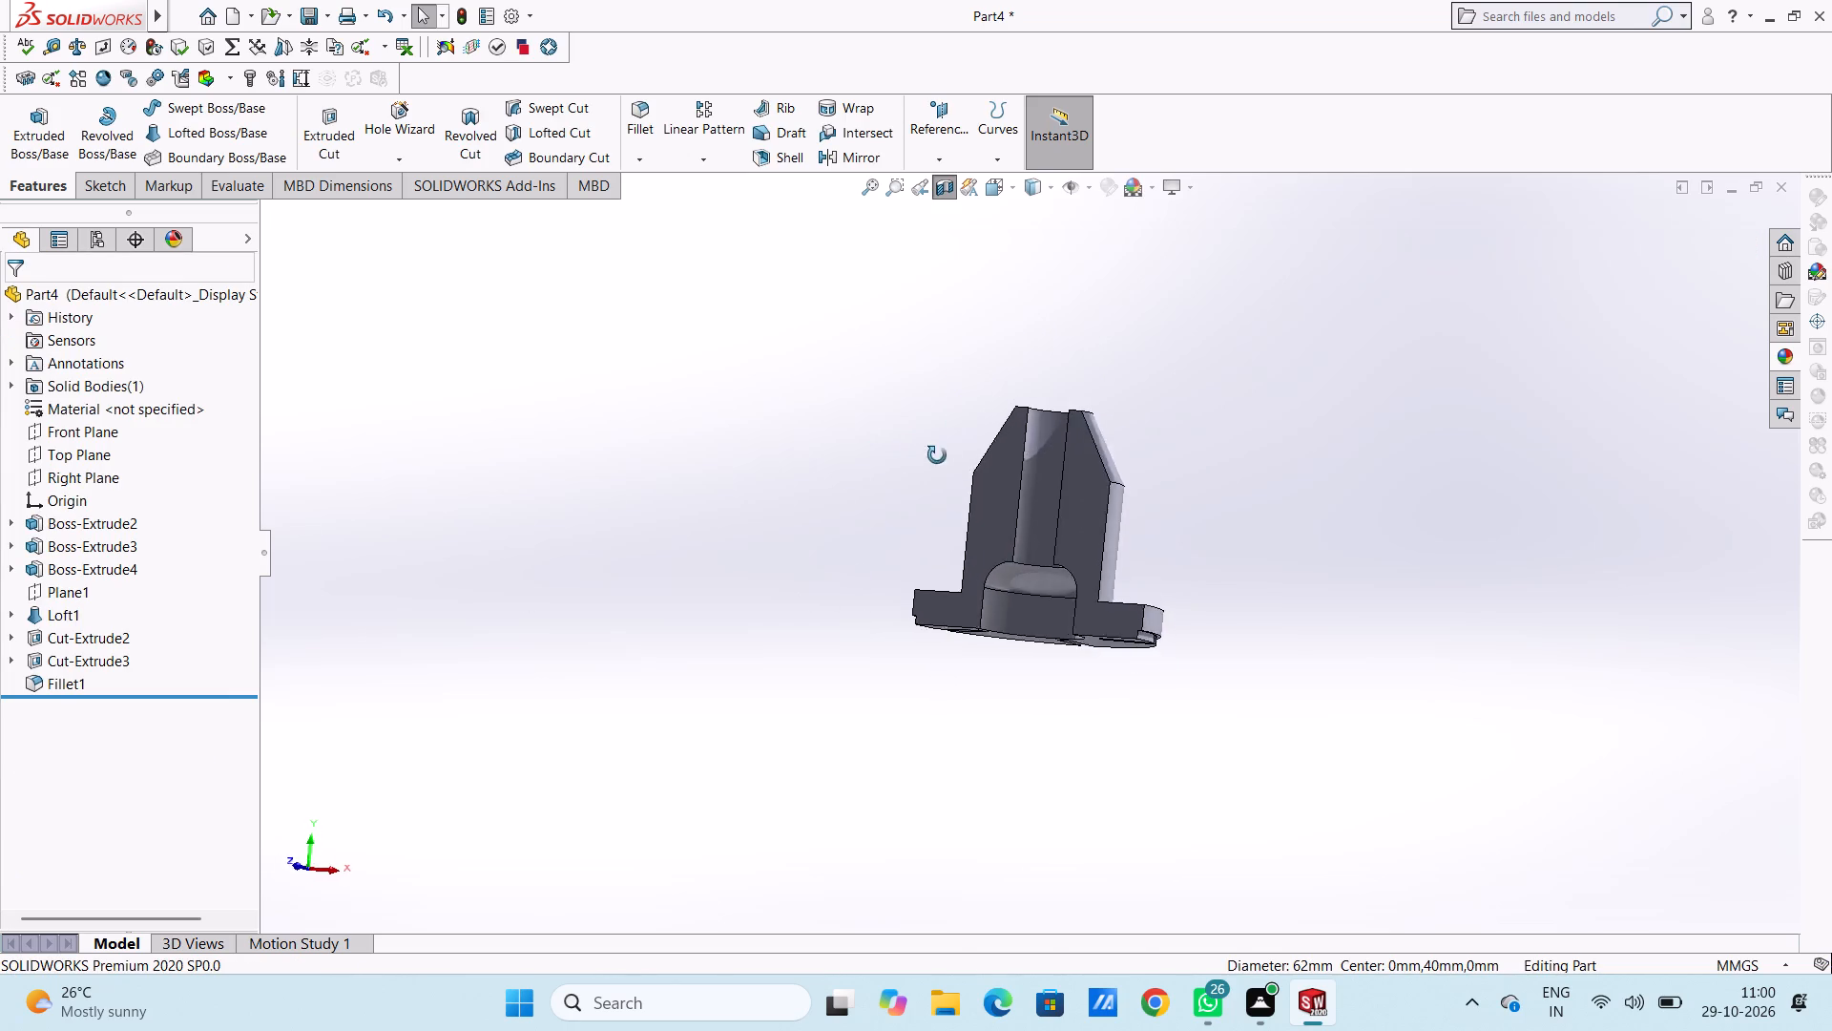
middle_drag(937, 455, 967, 492)
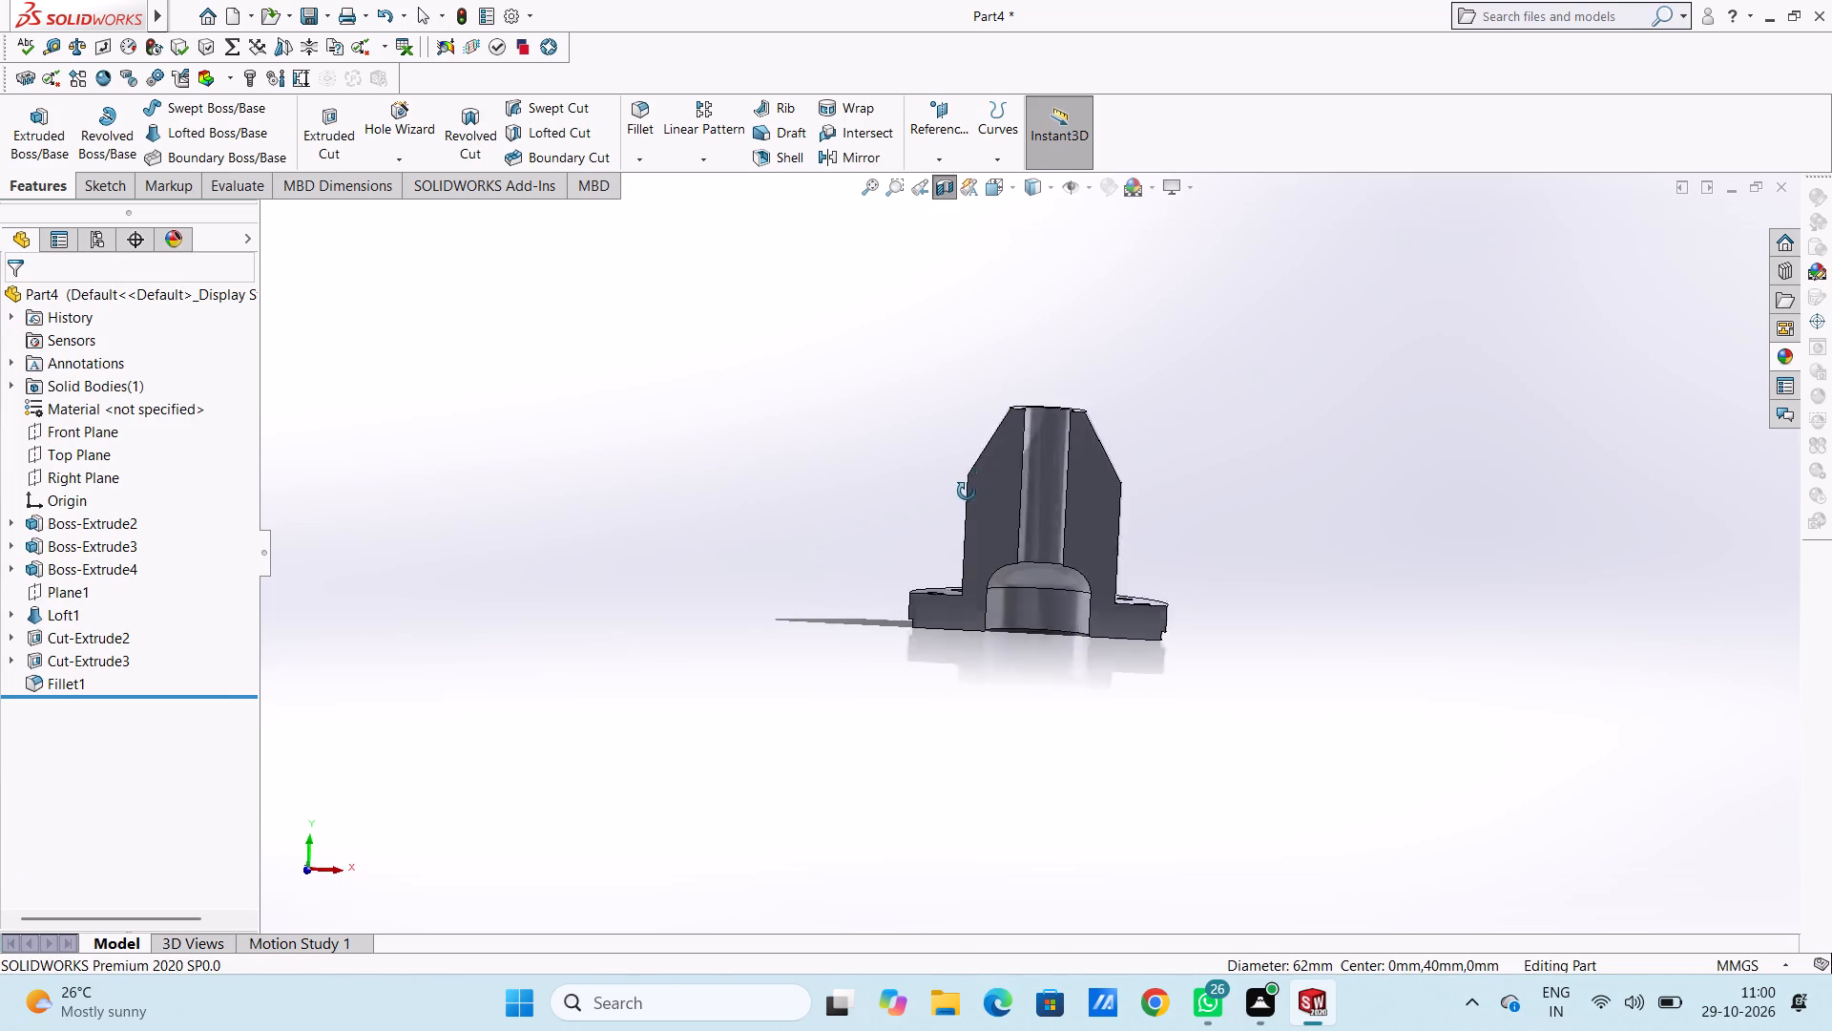
middle_drag(967, 492, 967, 494)
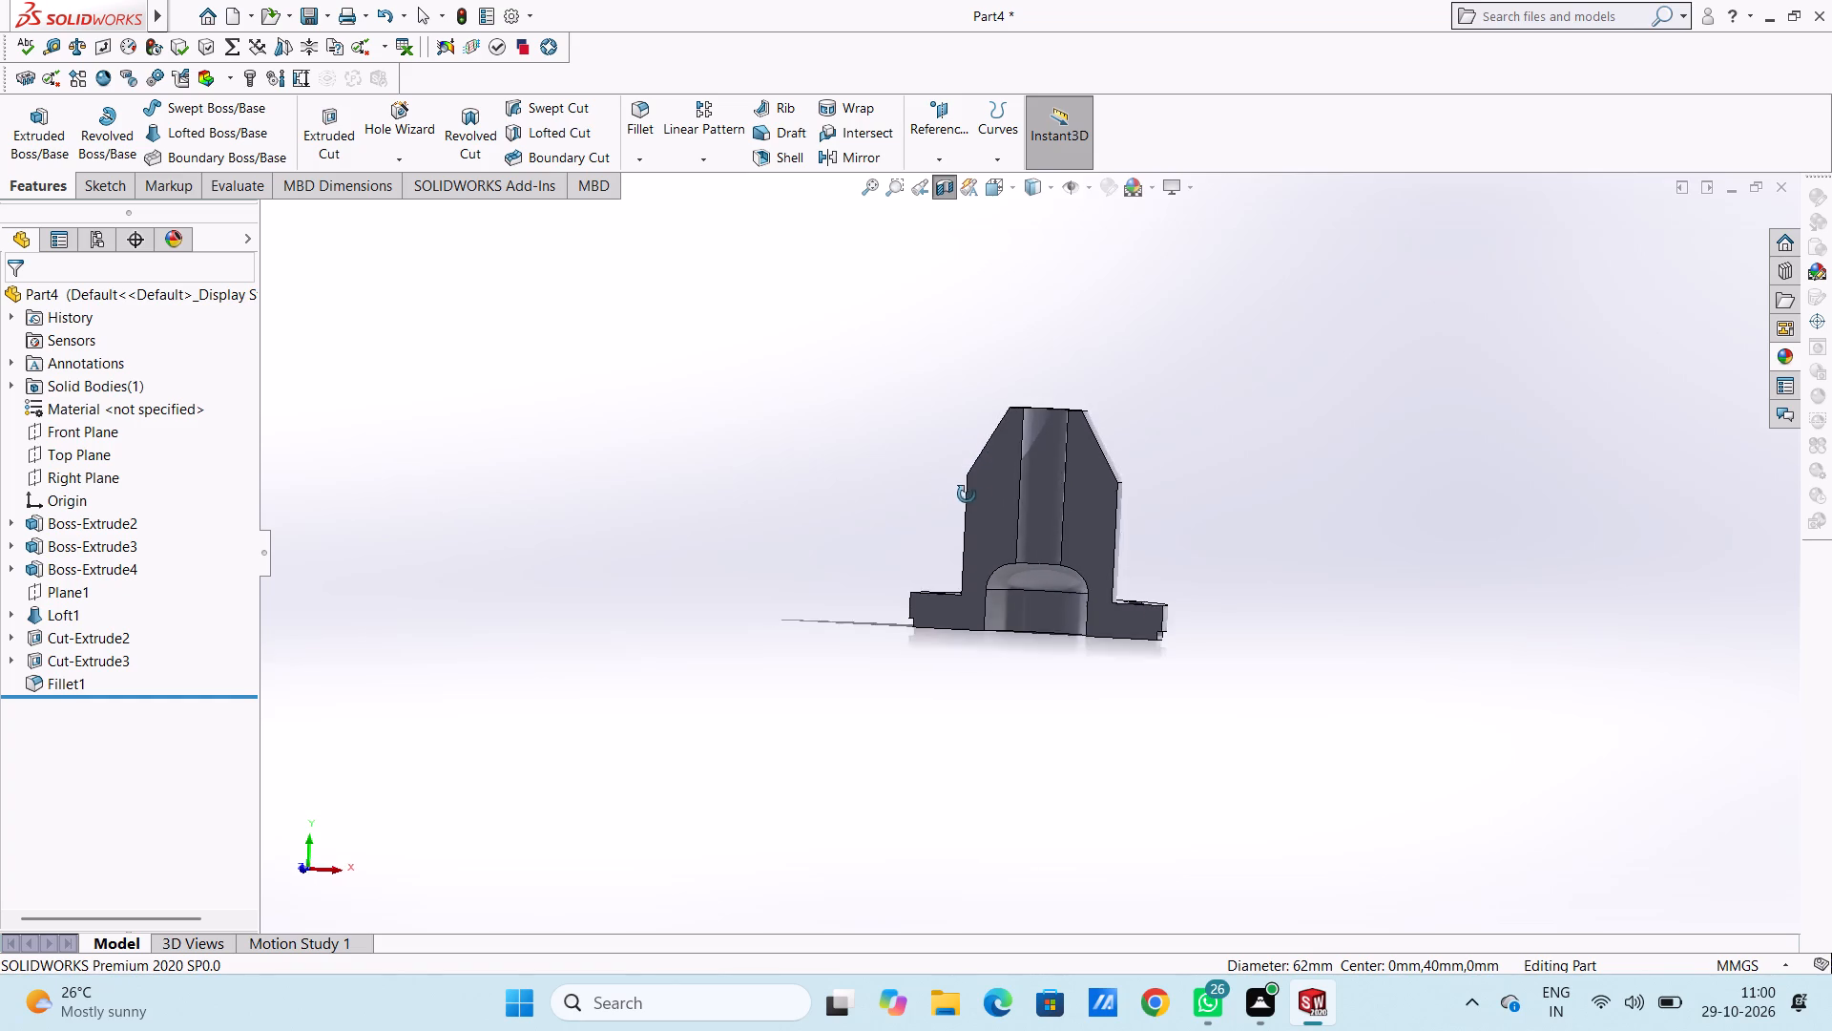
middle_drag(967, 494, 932, 493)
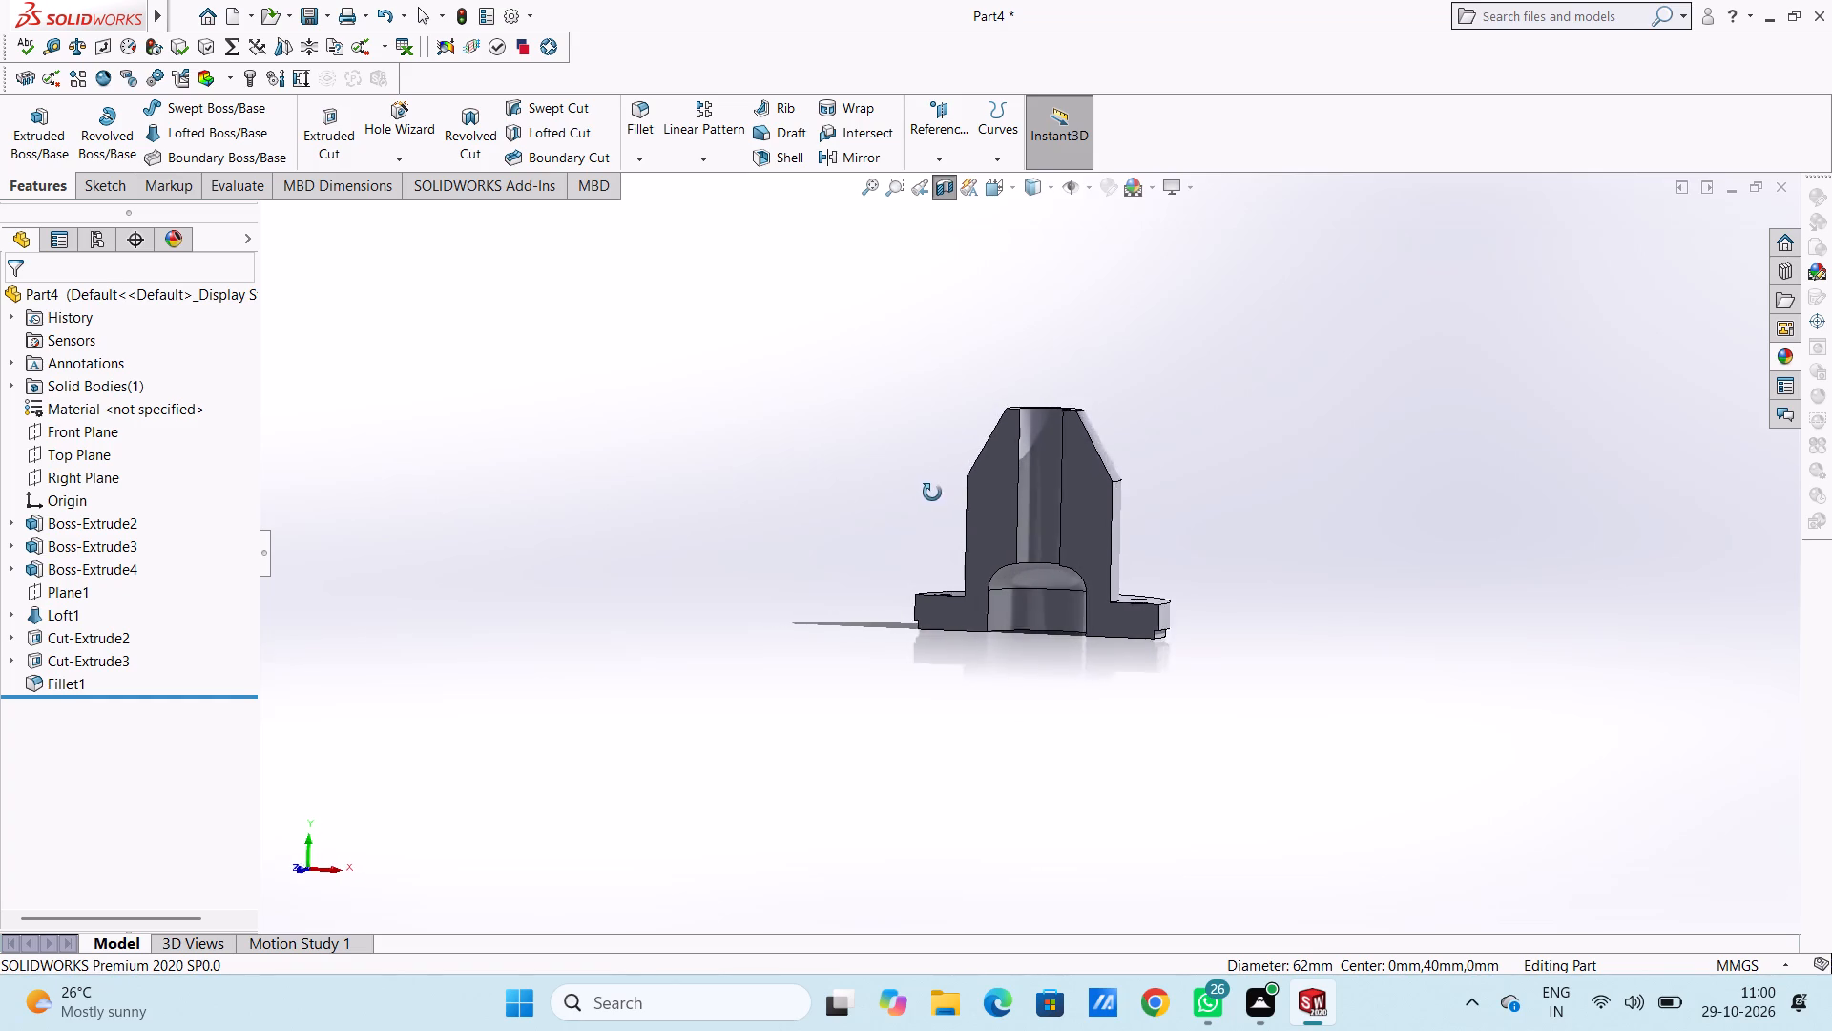
middle_drag(932, 493, 941, 550)
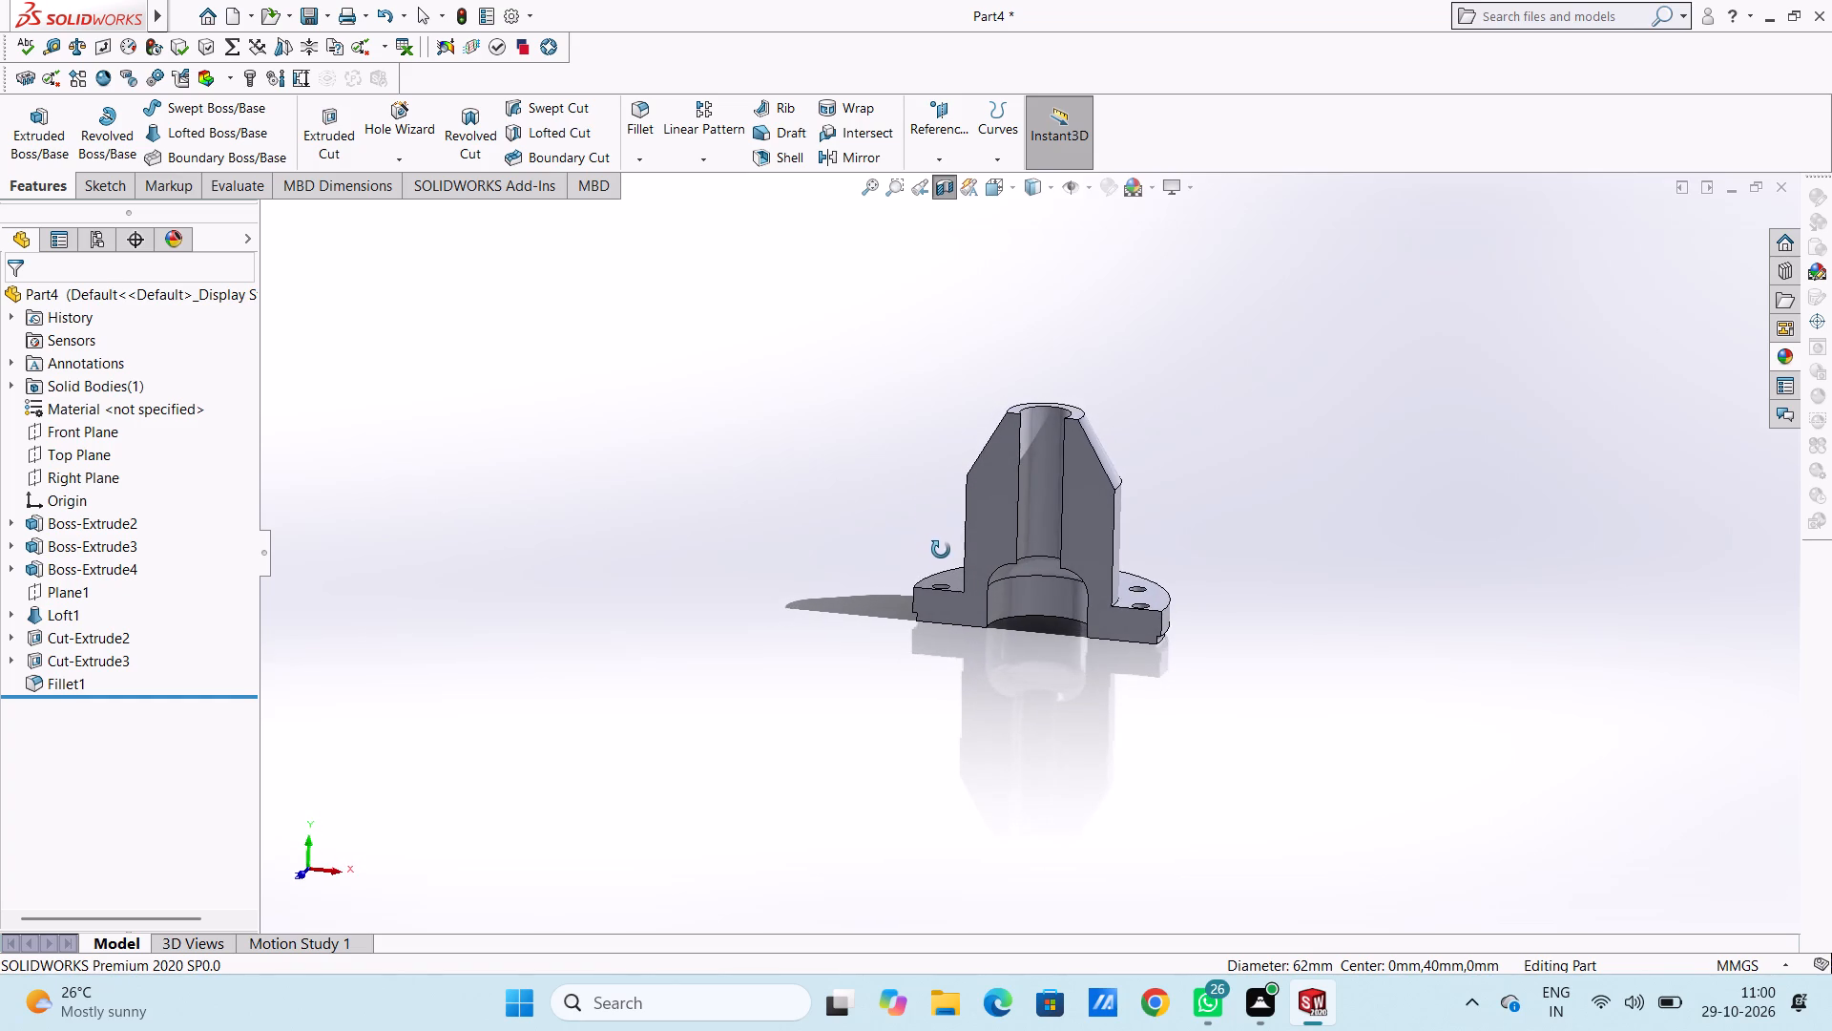
middle_drag(941, 550, 964, 509)
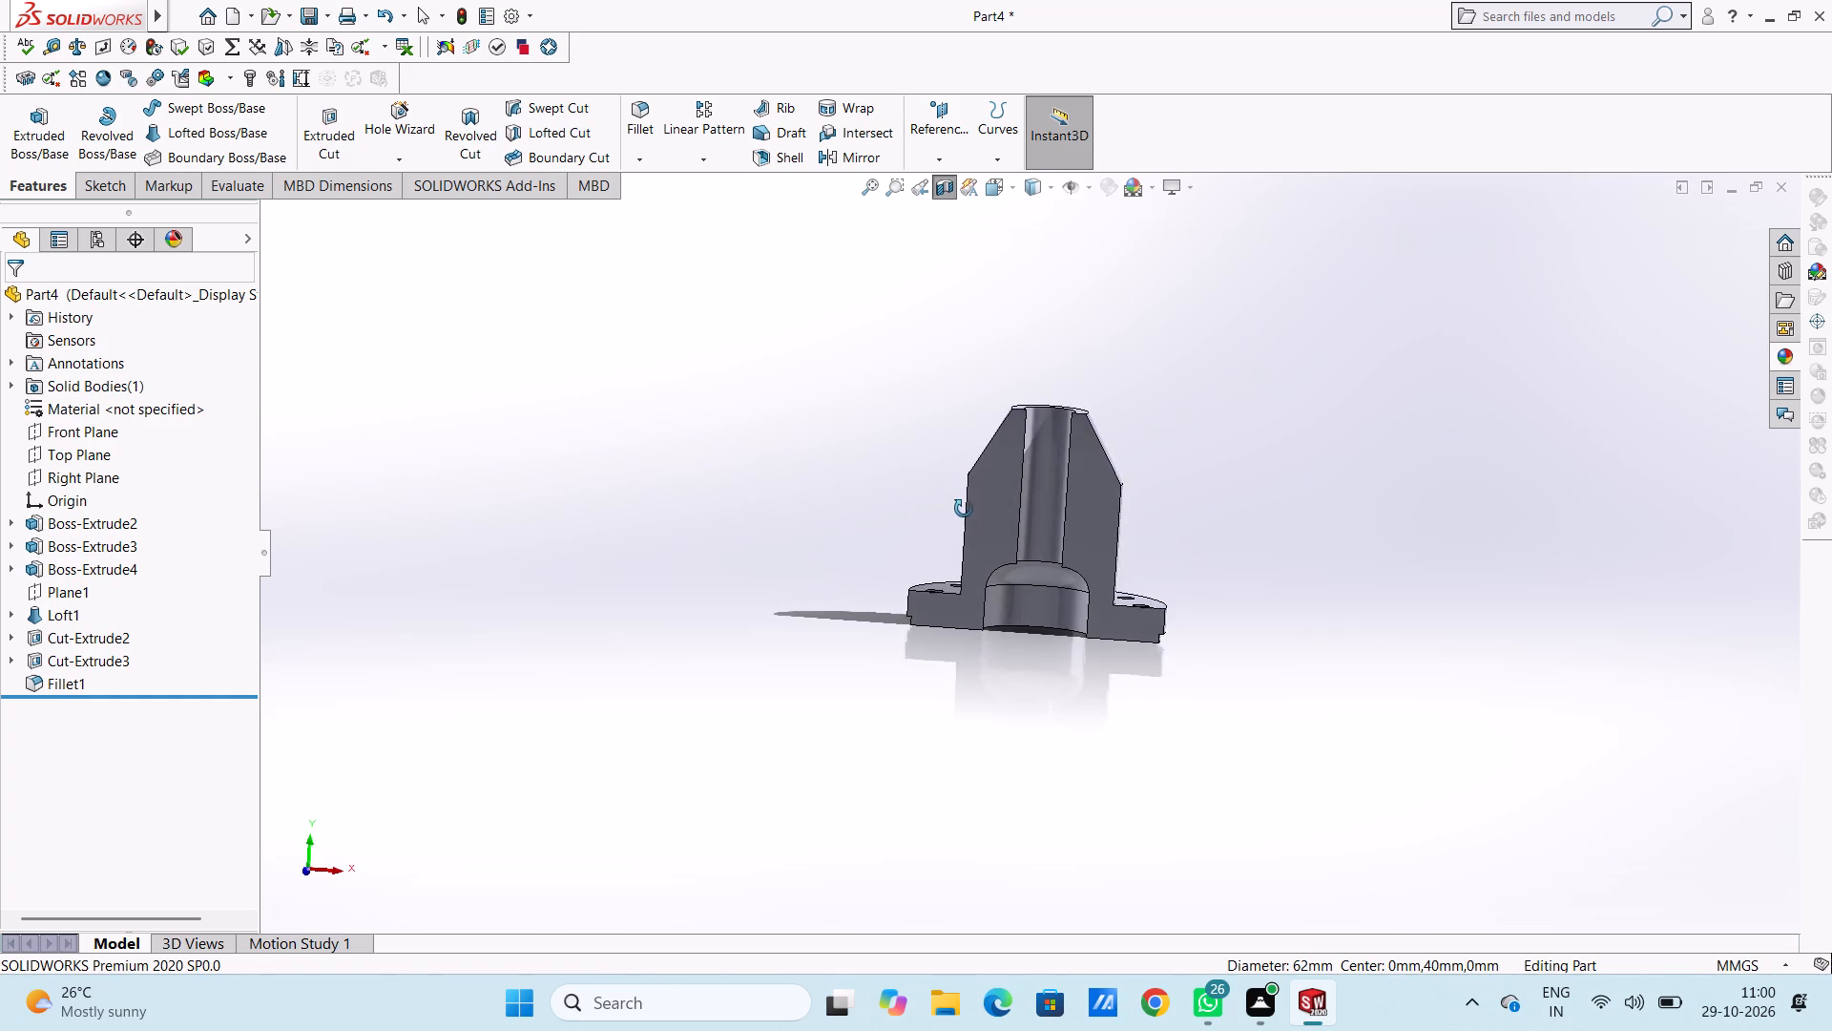
middle_drag(964, 509, 906, 545)
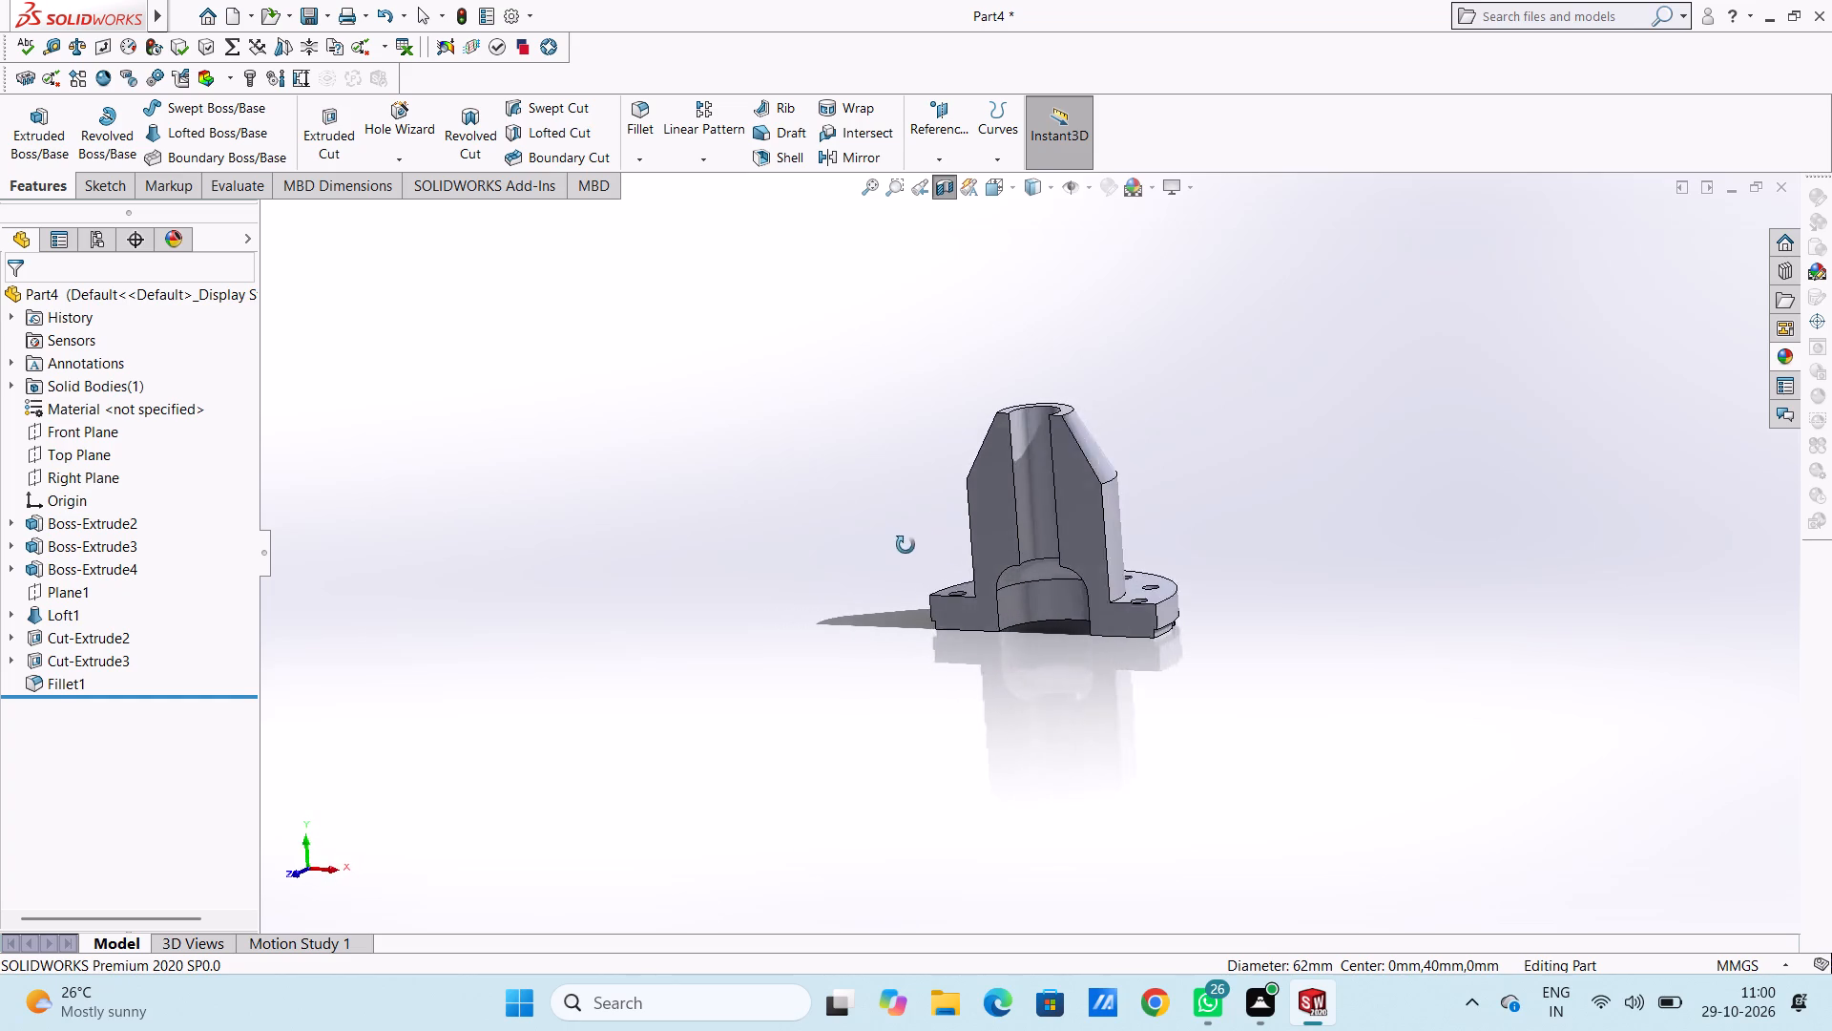
middle_drag(906, 545, 775, 684)
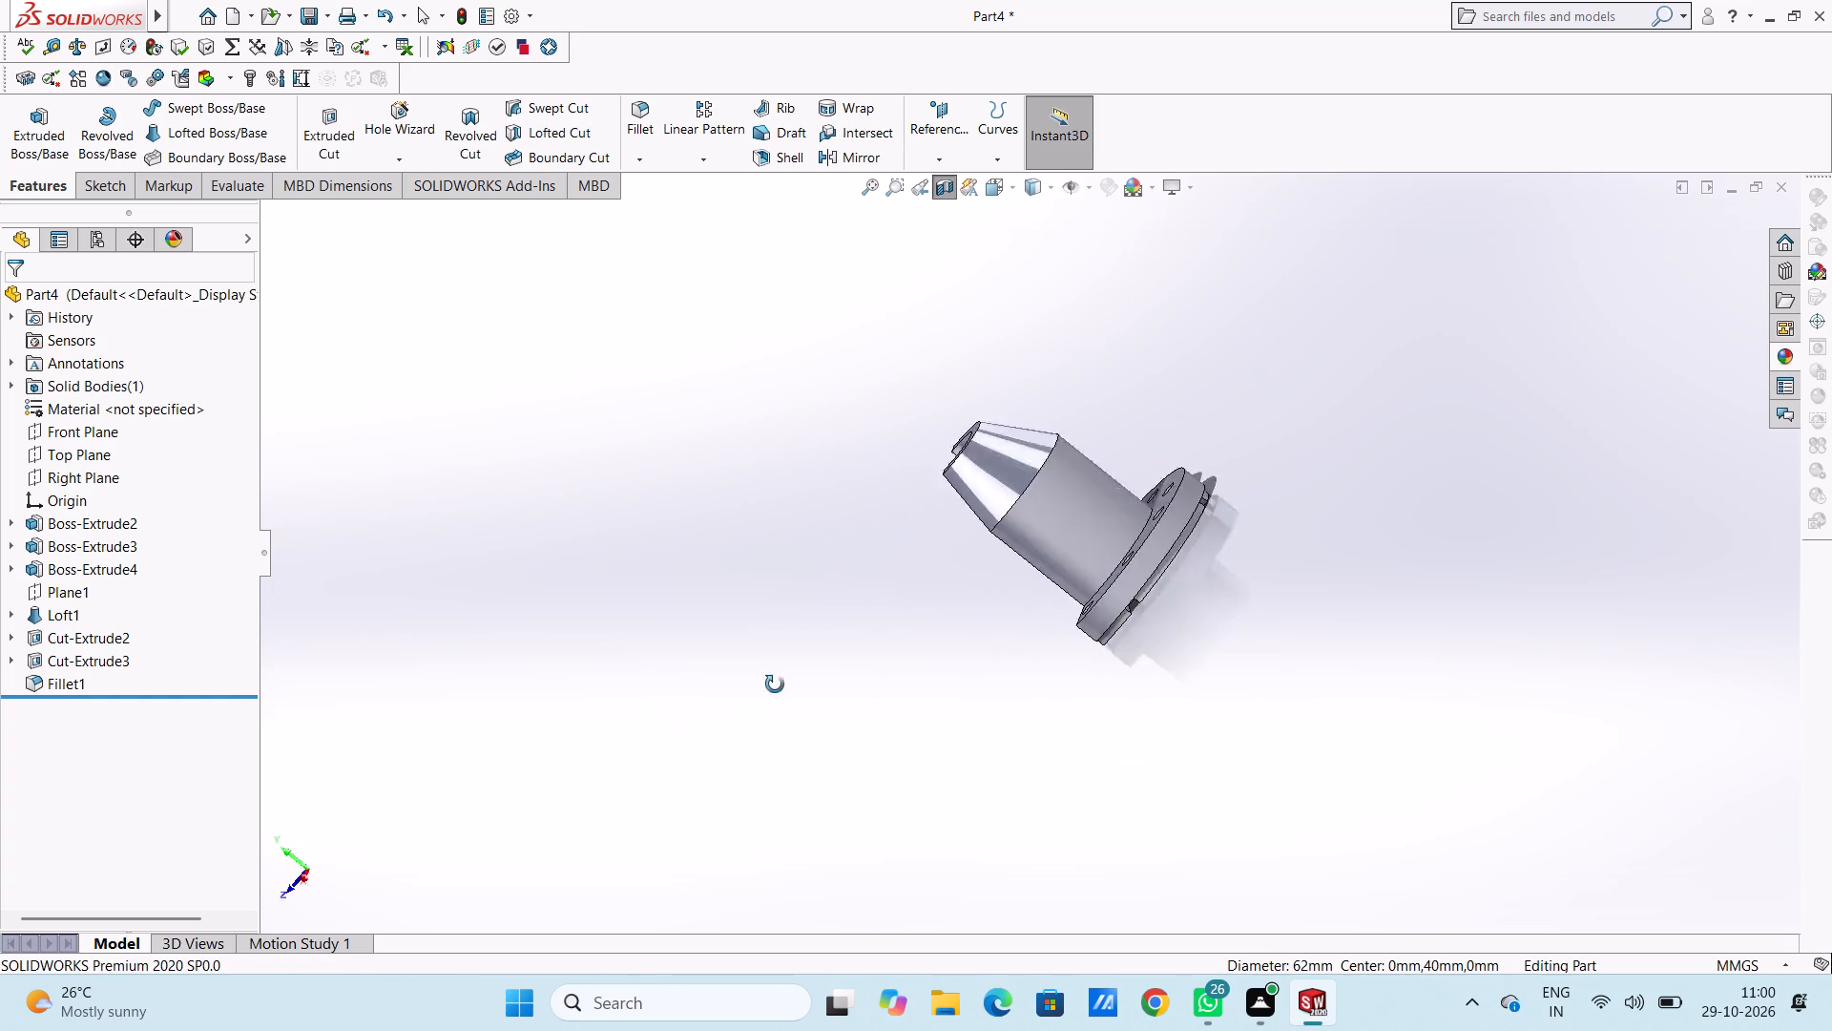
middle_drag(775, 684, 913, 562)
click(934, 190)
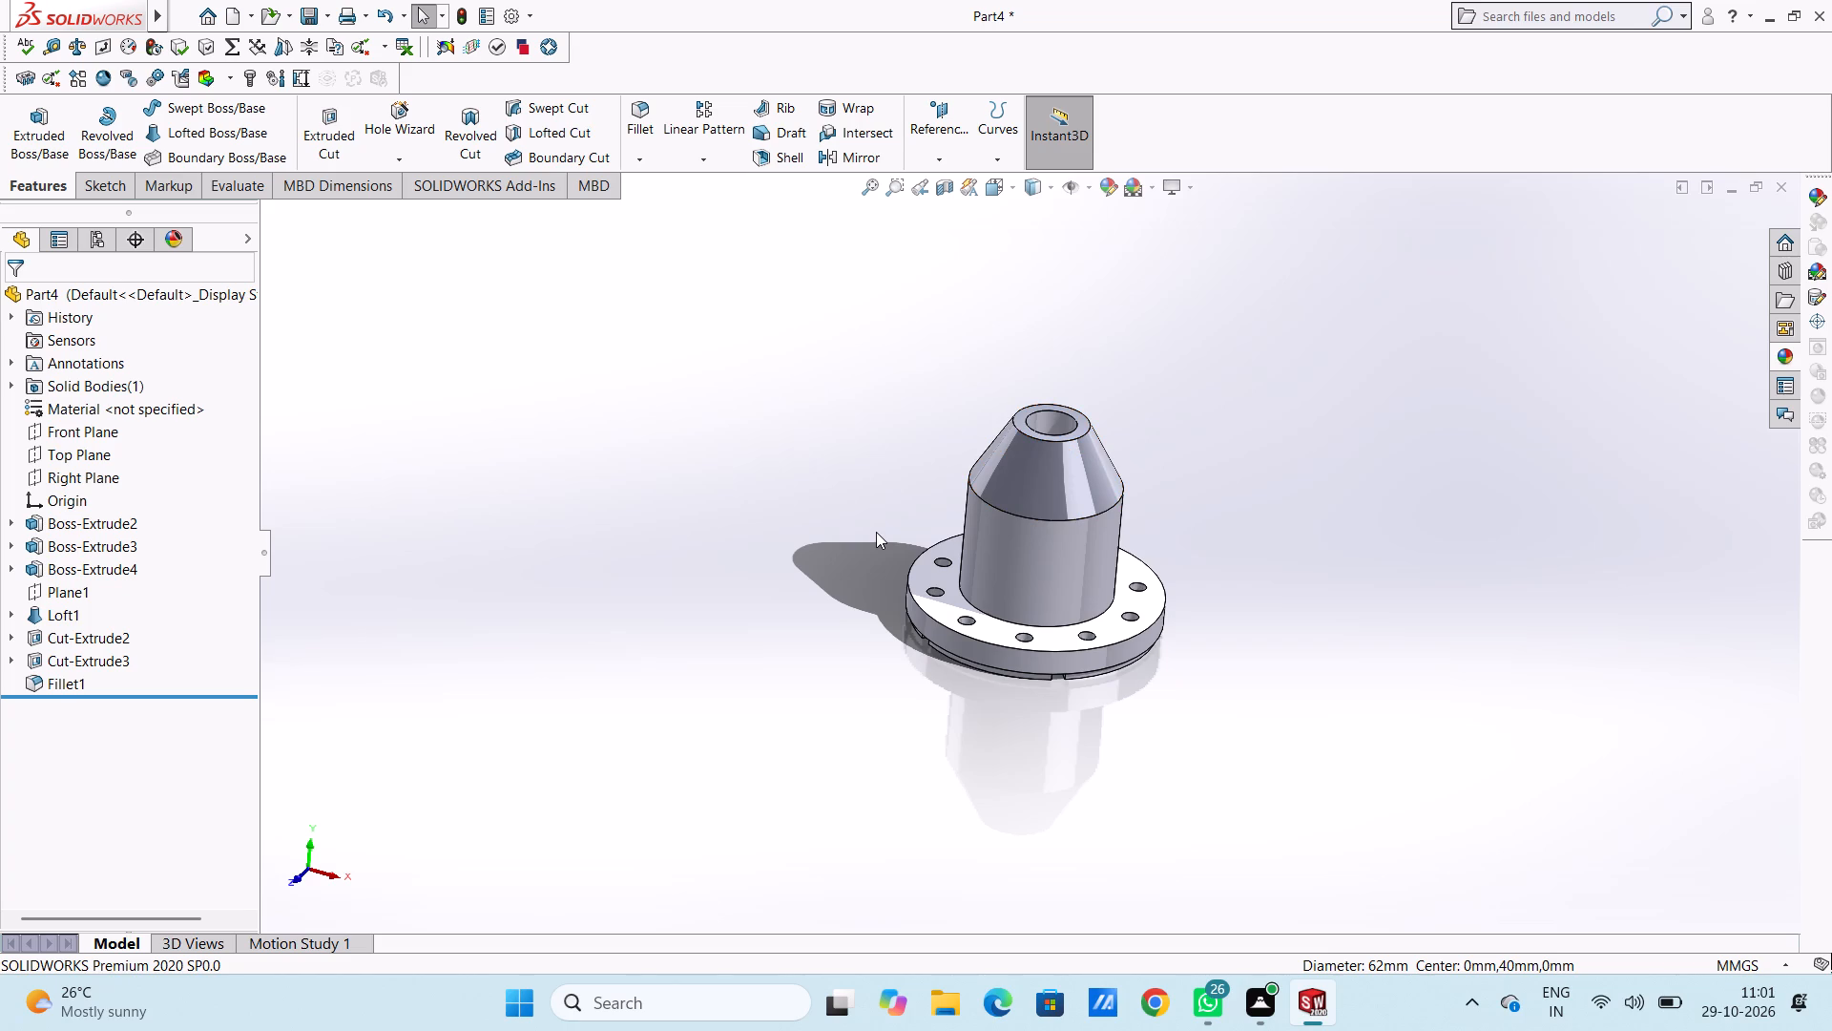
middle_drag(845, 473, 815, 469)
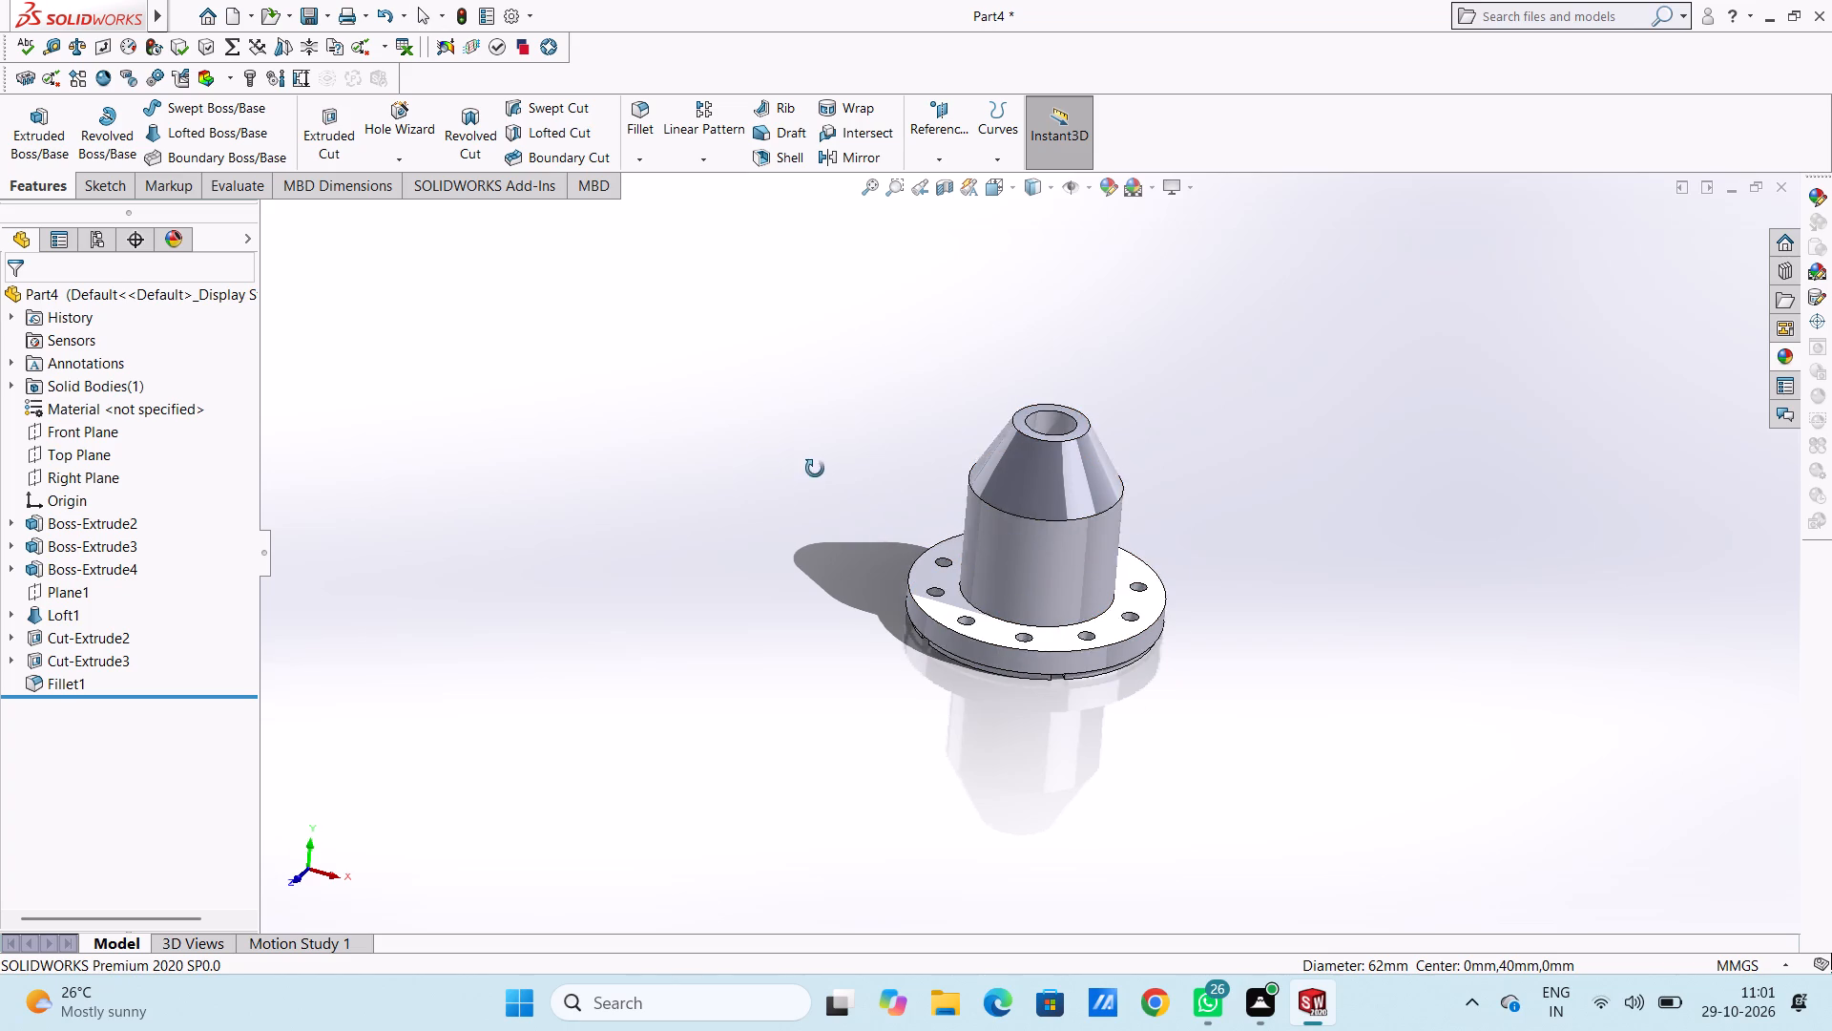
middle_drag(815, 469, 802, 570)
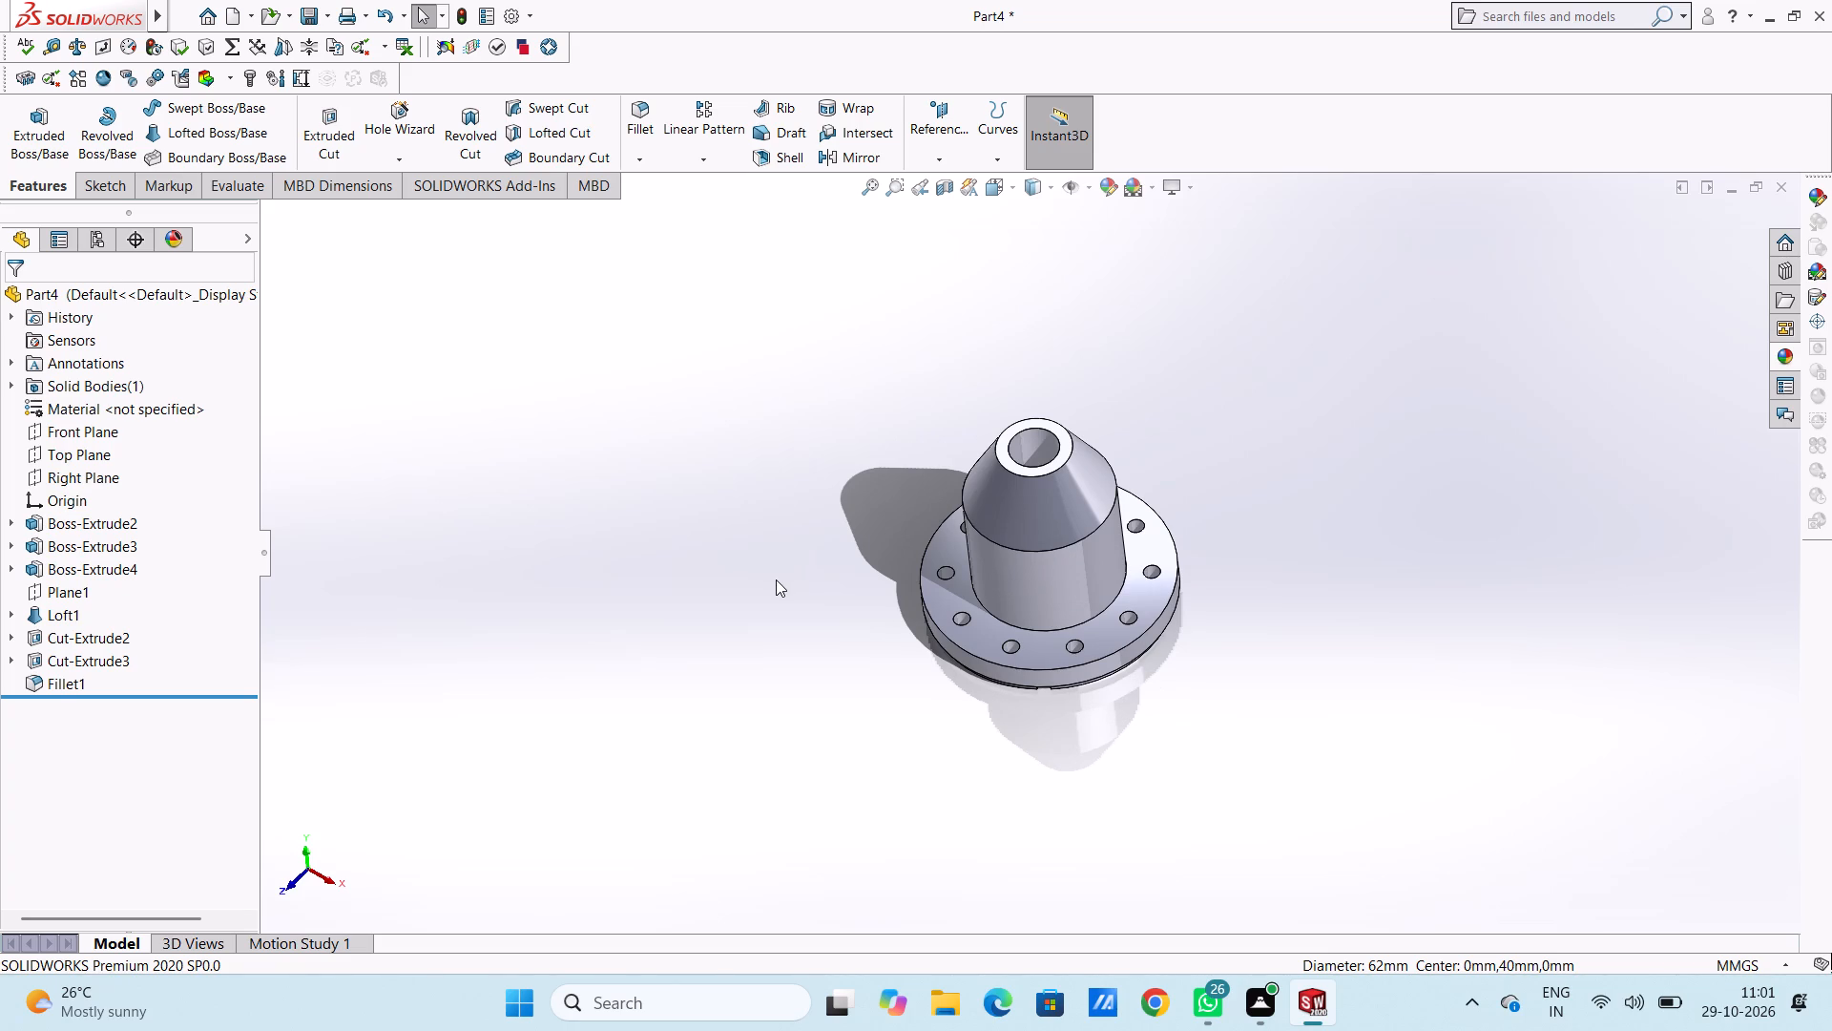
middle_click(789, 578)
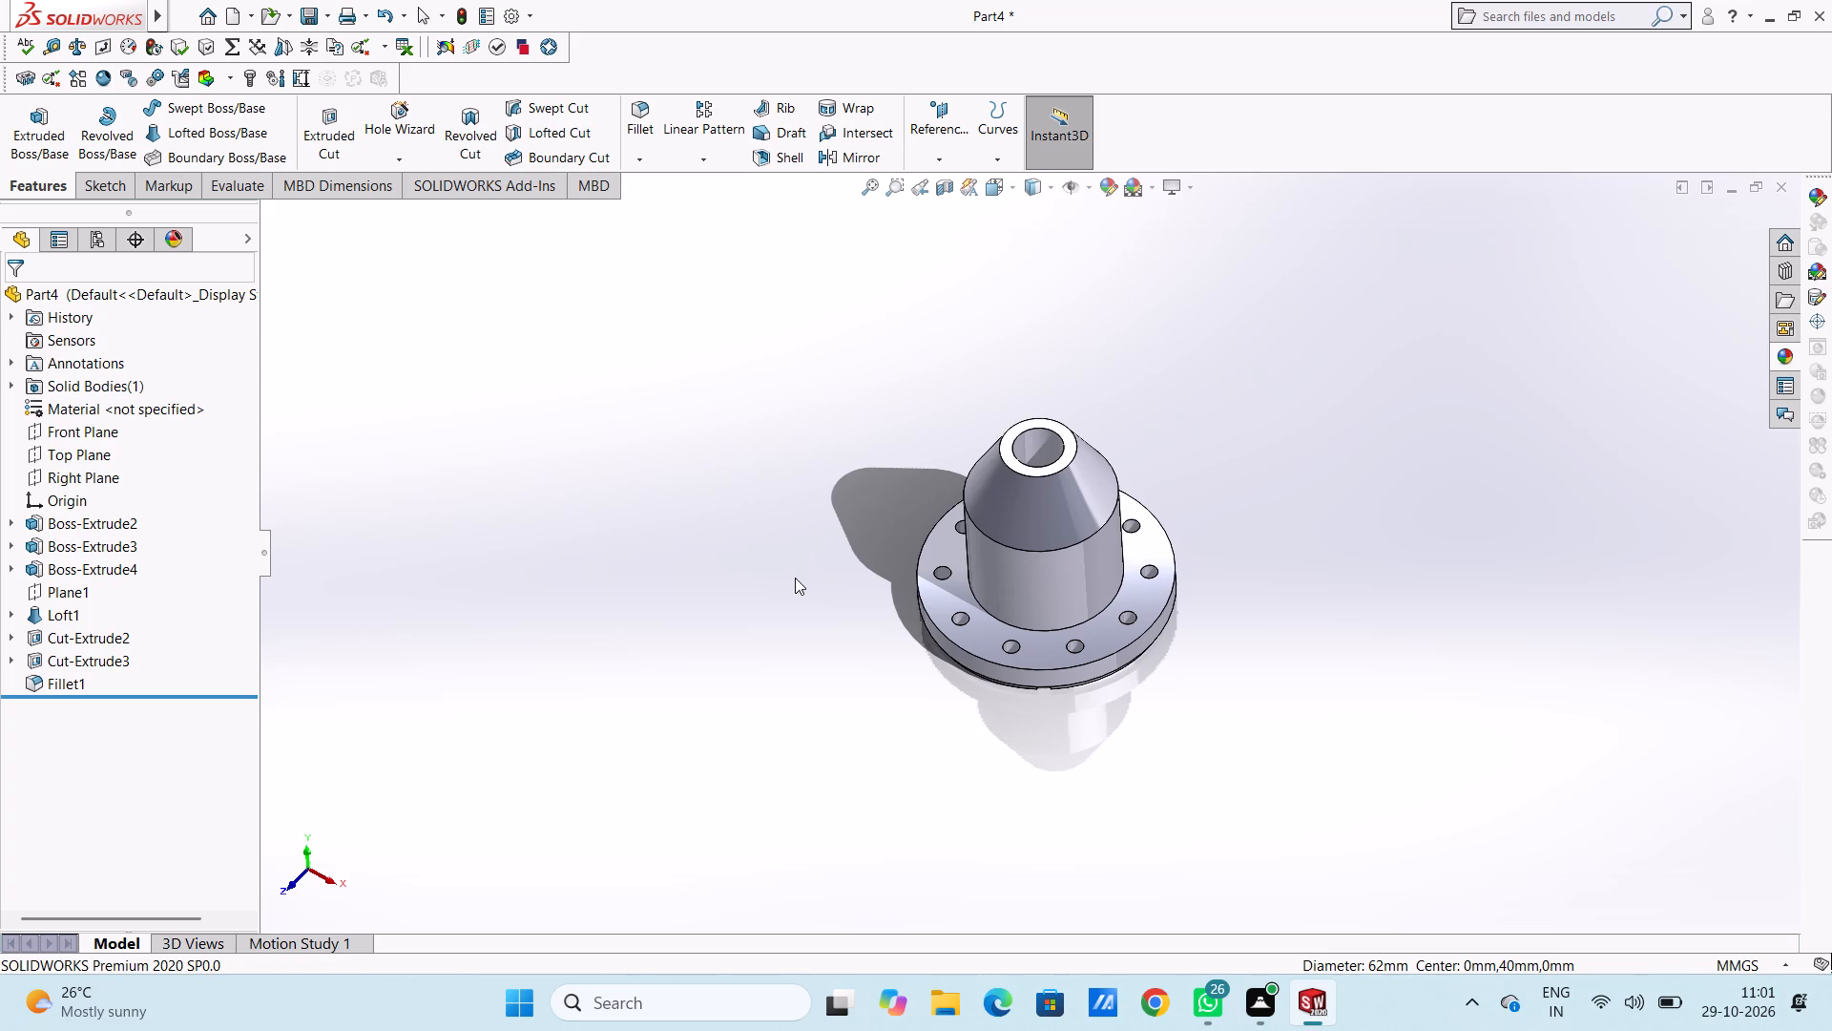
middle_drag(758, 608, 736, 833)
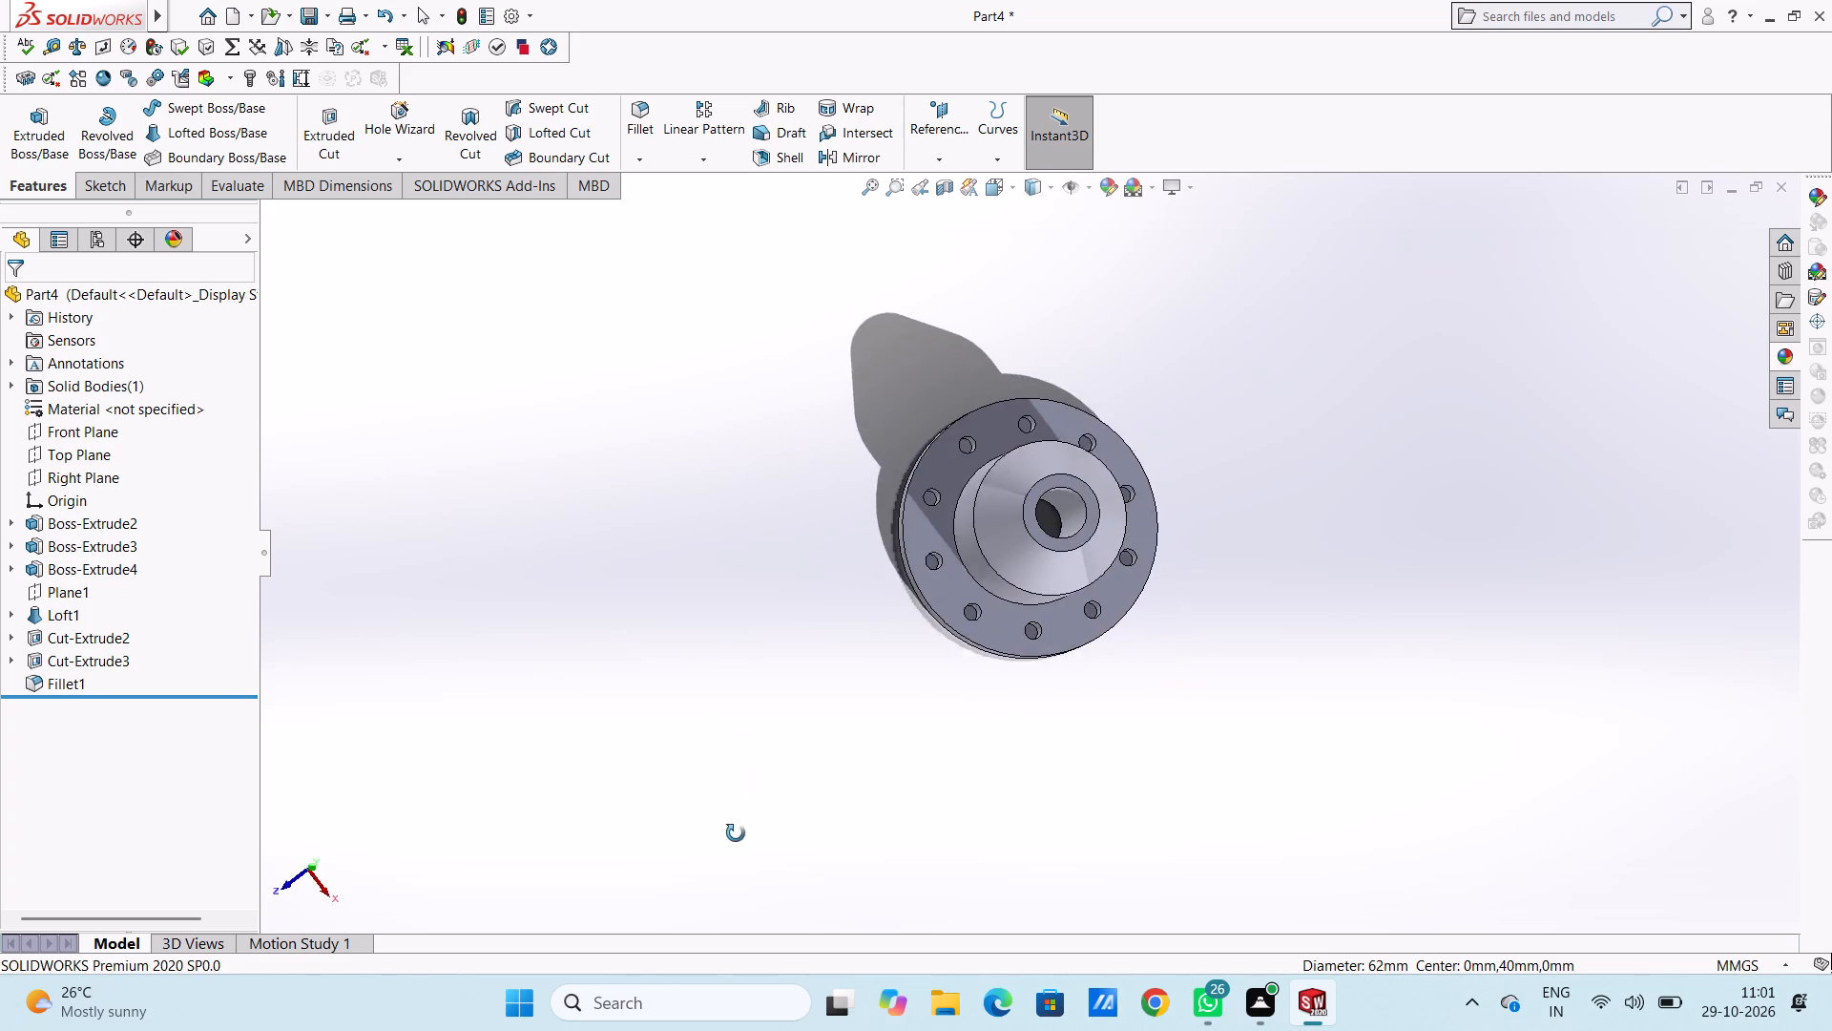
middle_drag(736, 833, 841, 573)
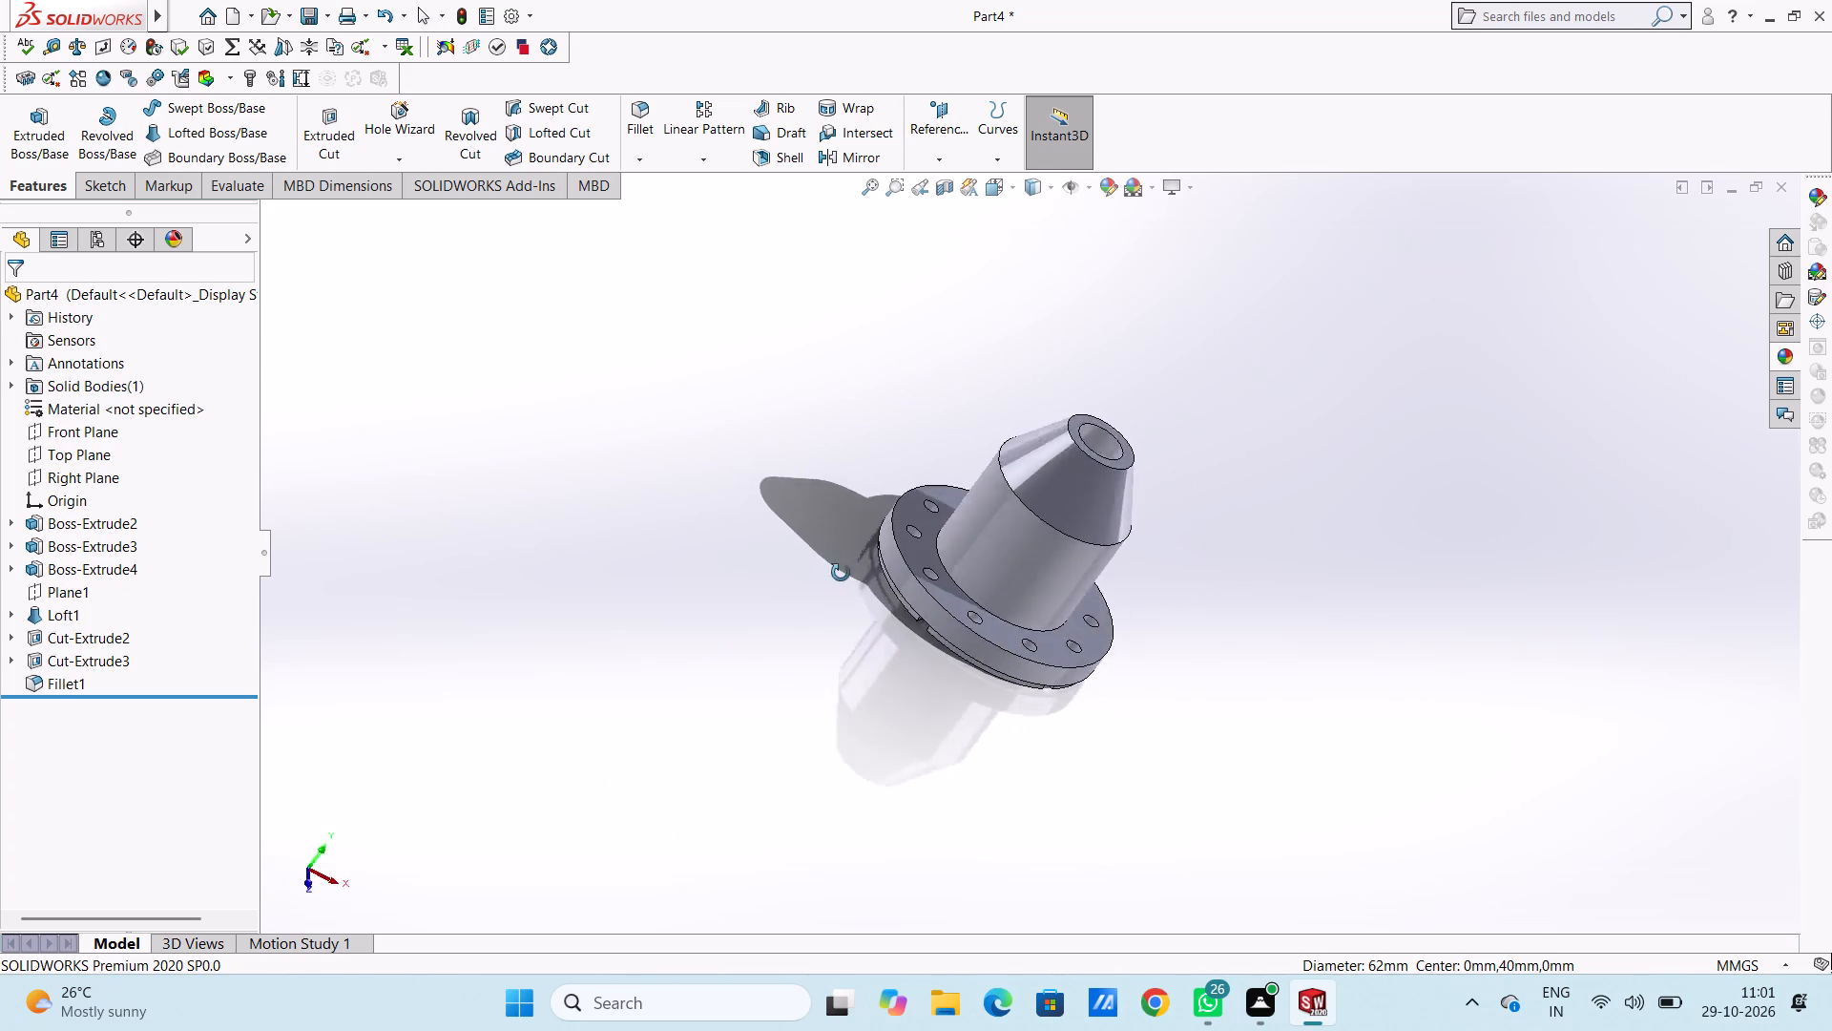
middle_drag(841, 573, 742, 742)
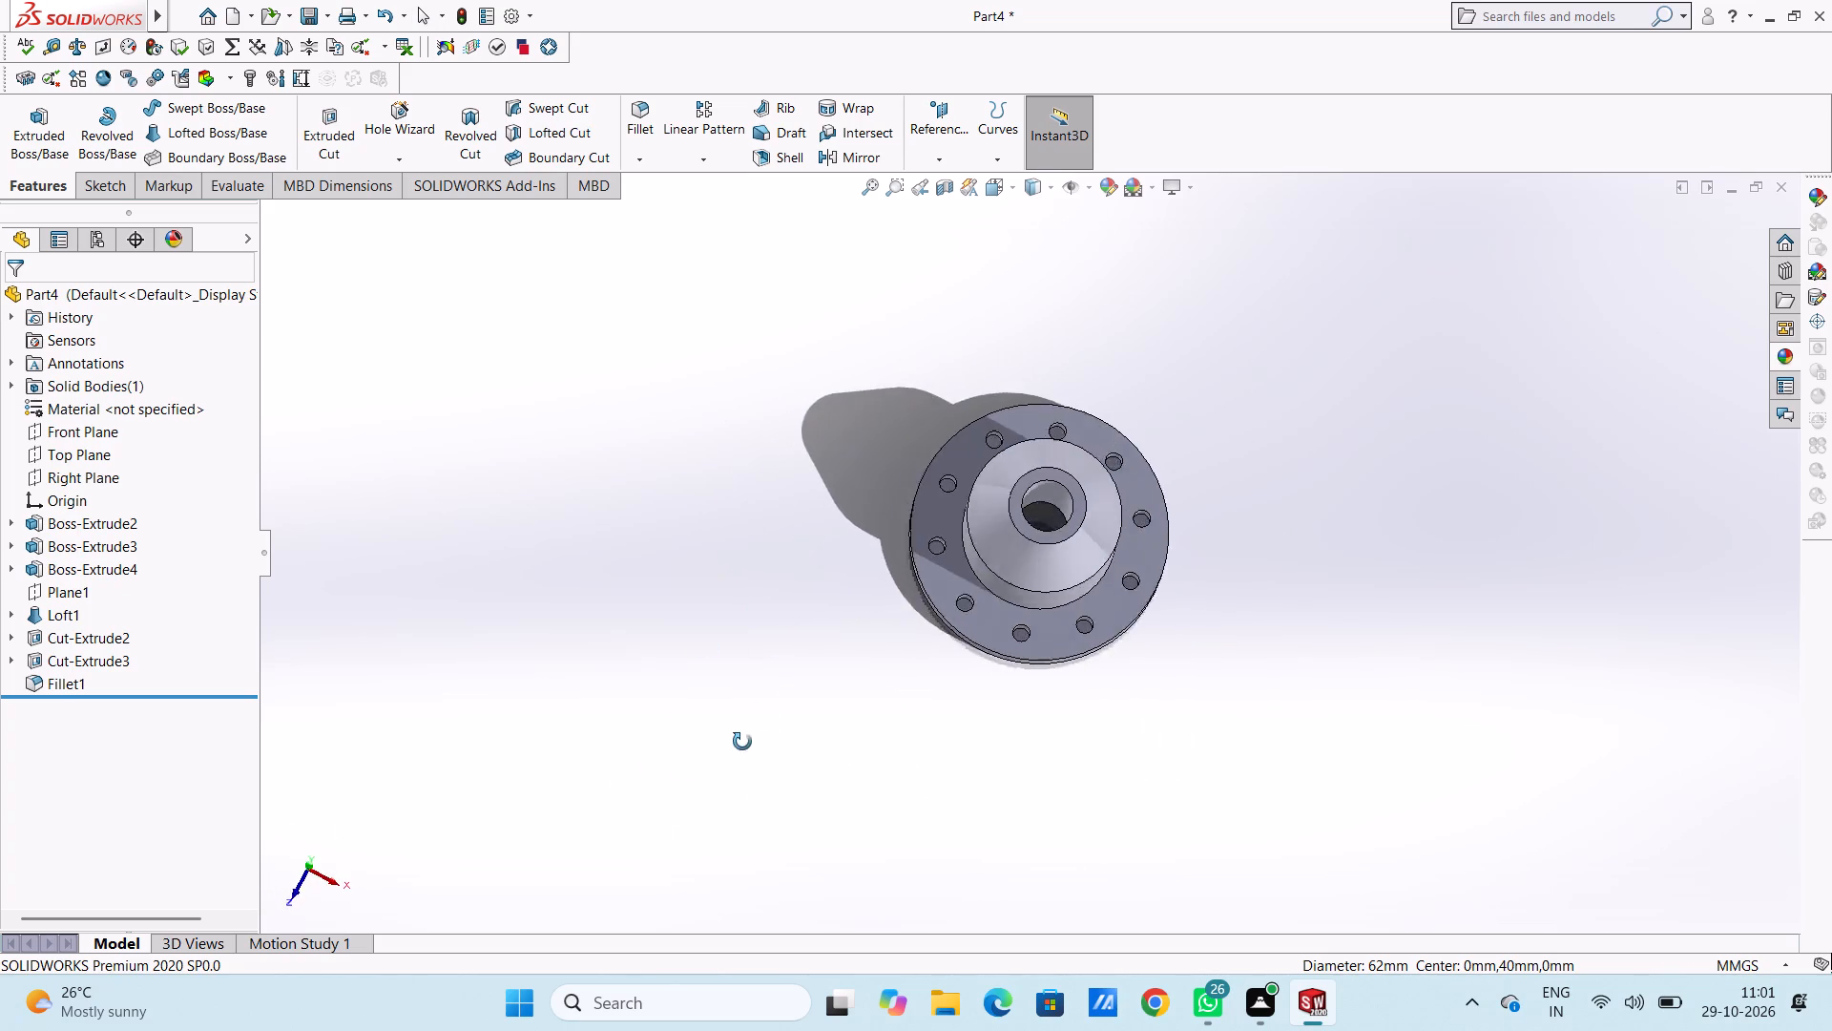
Apply a planar section view through the part parallel to the Front Plane at a 7 mm offset.
middle_drag(742, 742, 756, 649)
middle_drag(1024, 670, 1012, 465)
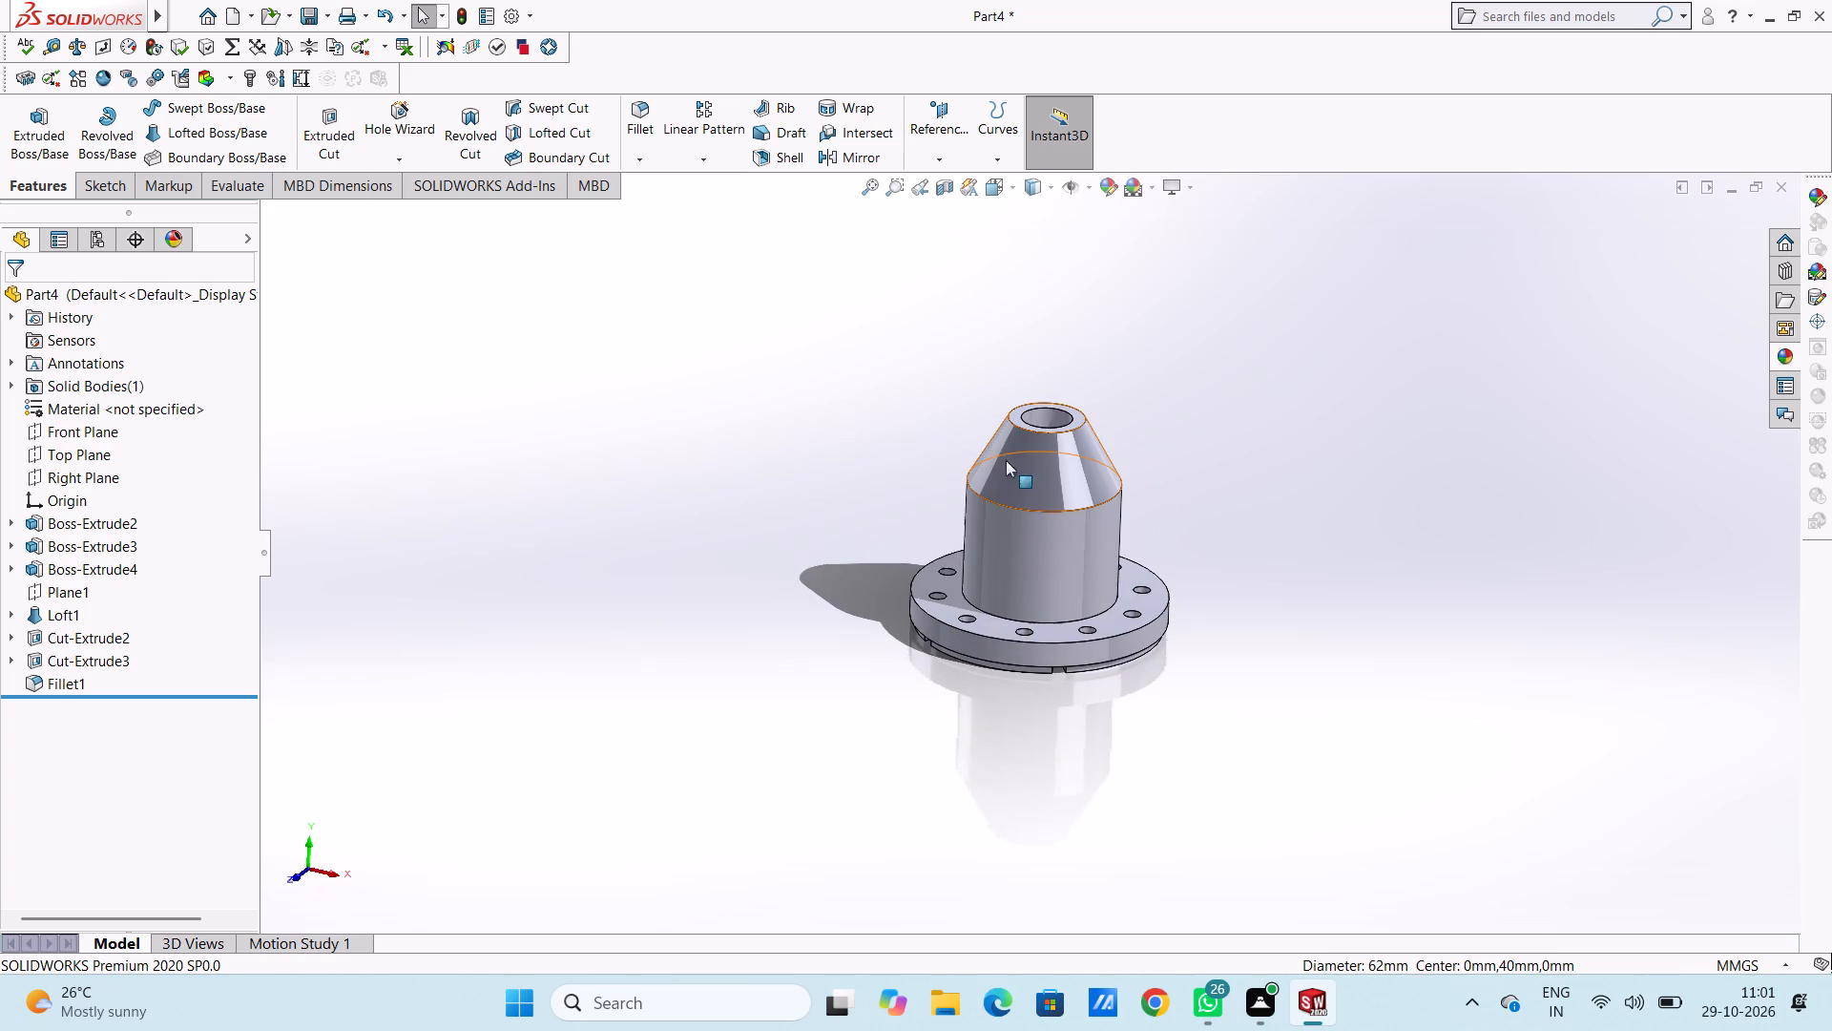
click(938, 196)
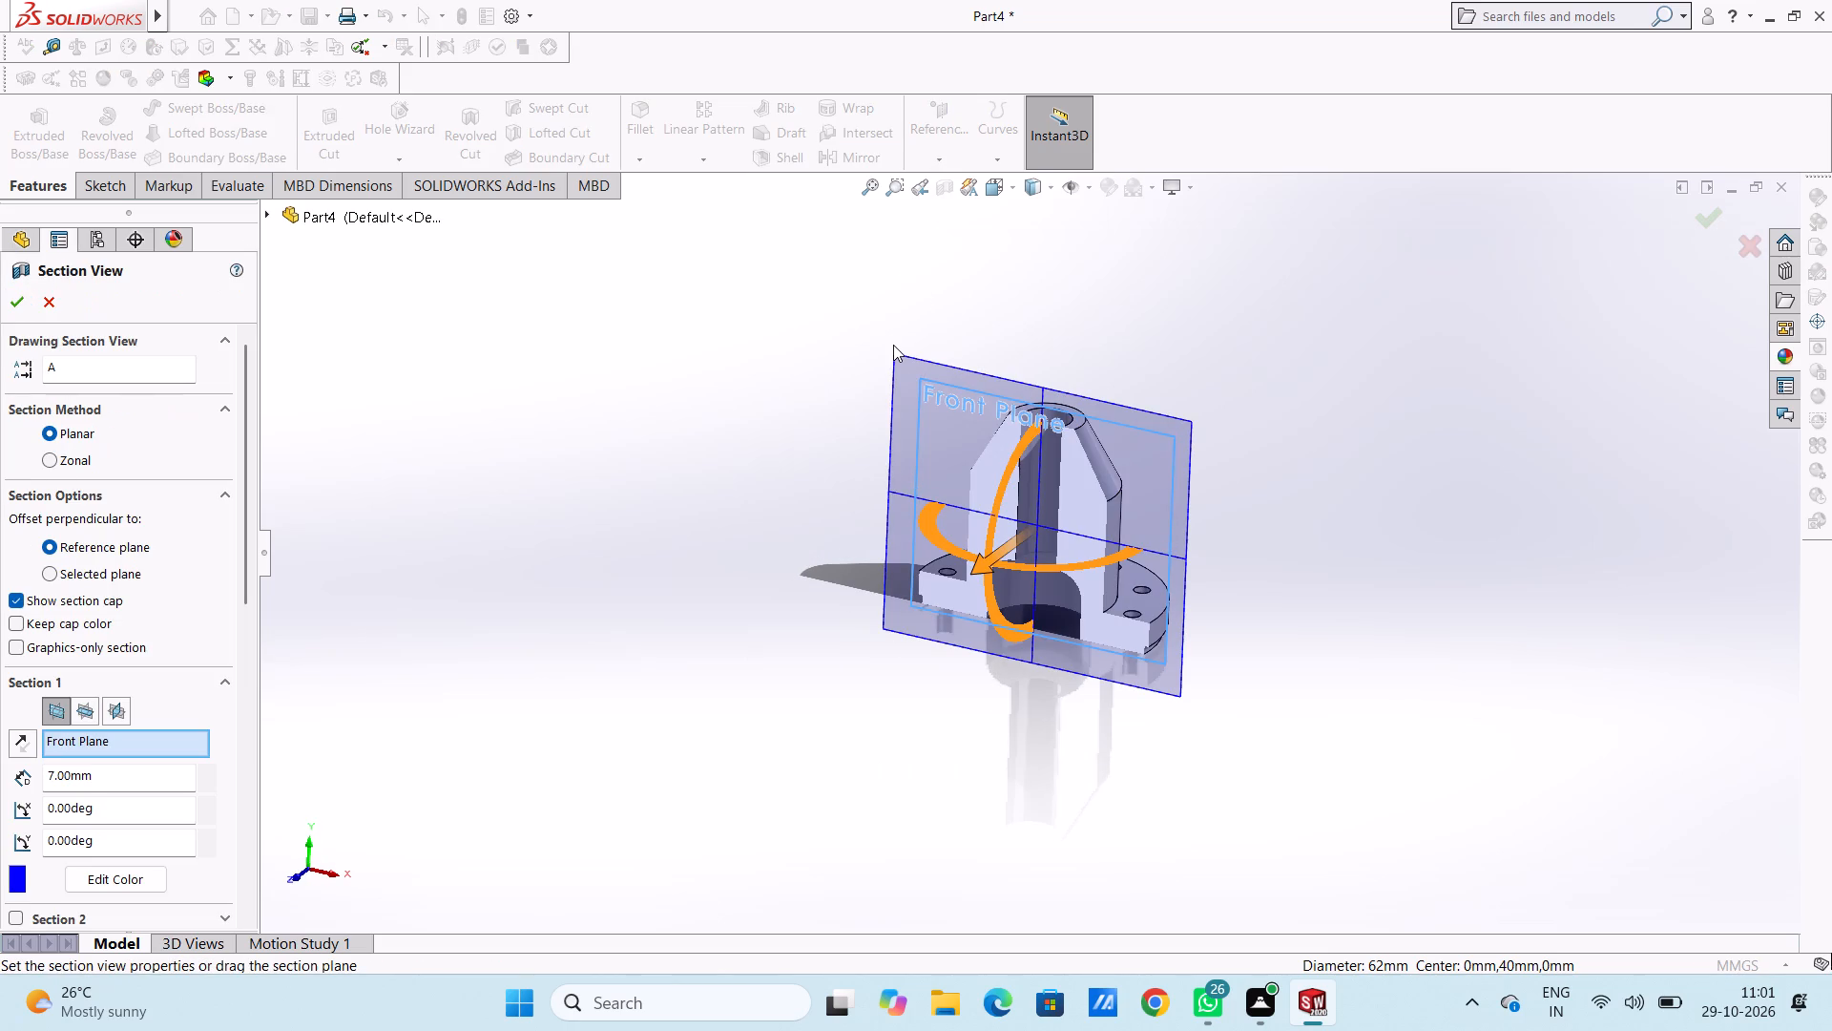
click(22, 301)
Examine the sectioned through bore, bottom bore, internal fillet and flange underside from several angles, and turn the section view off.
middle_drag(952, 686, 1040, 484)
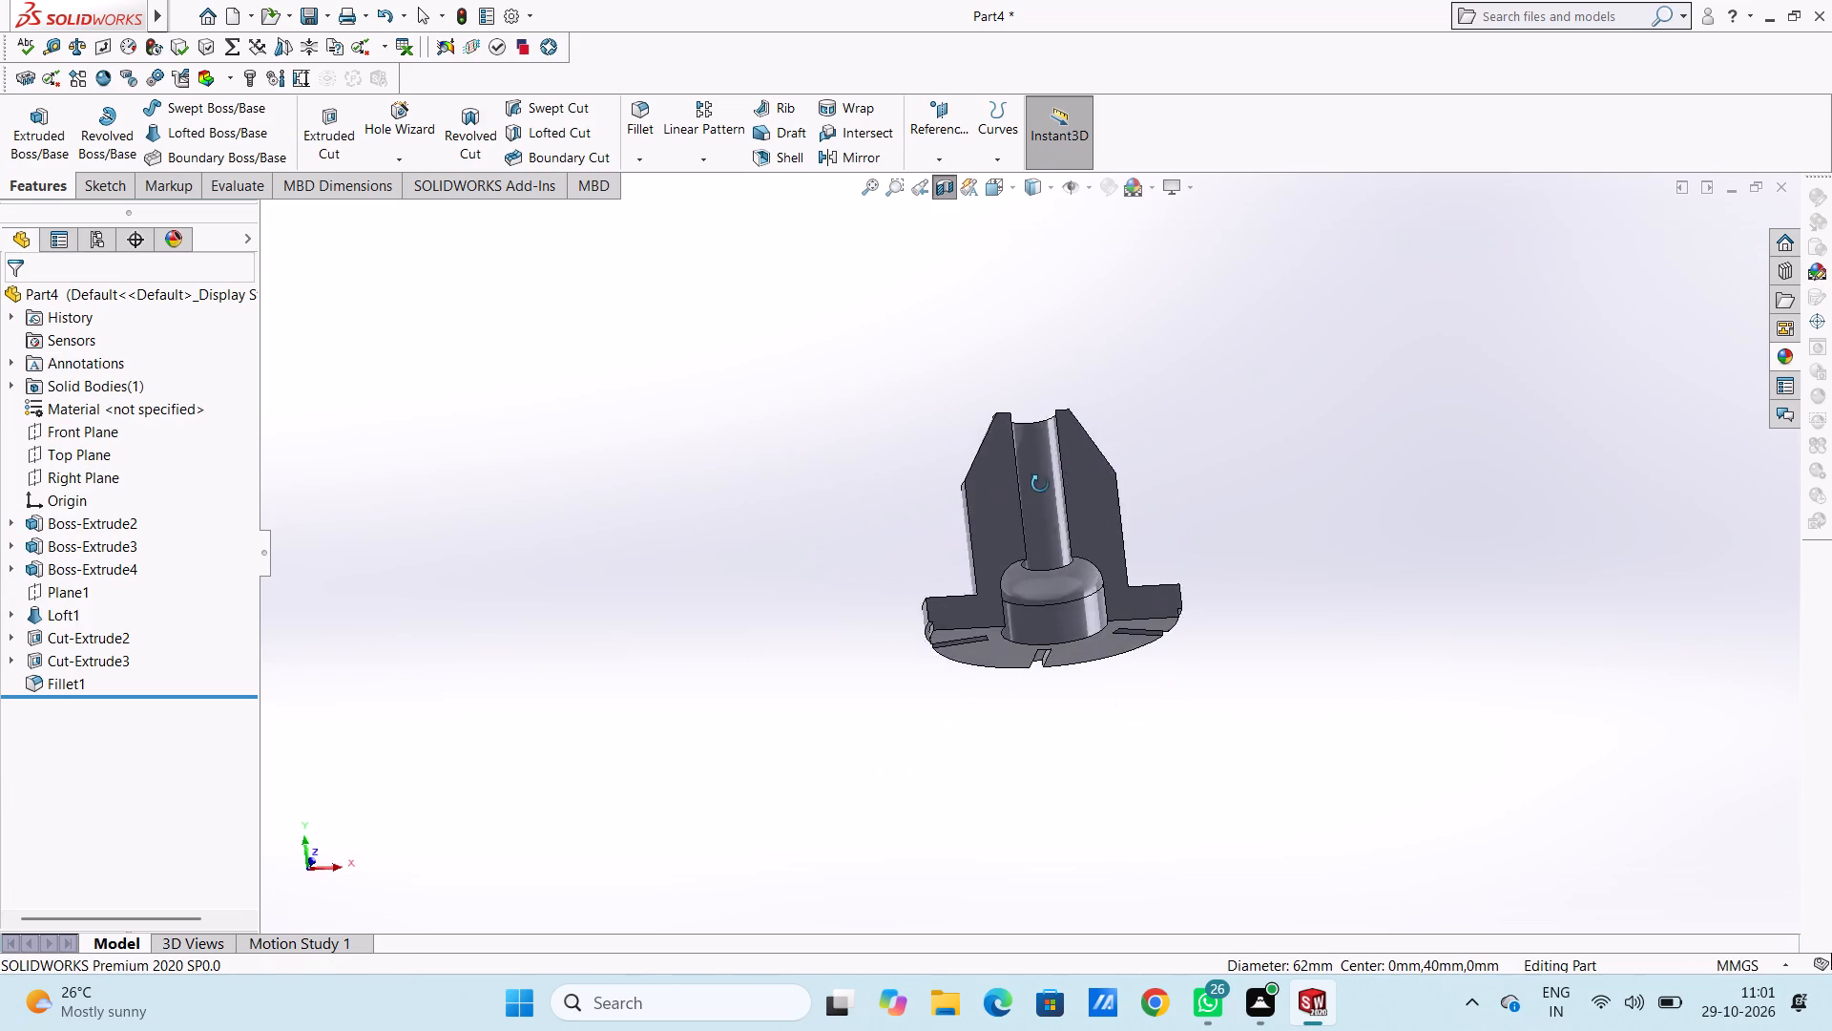
middle_drag(1040, 484, 828, 757)
middle_drag(963, 608, 628, 651)
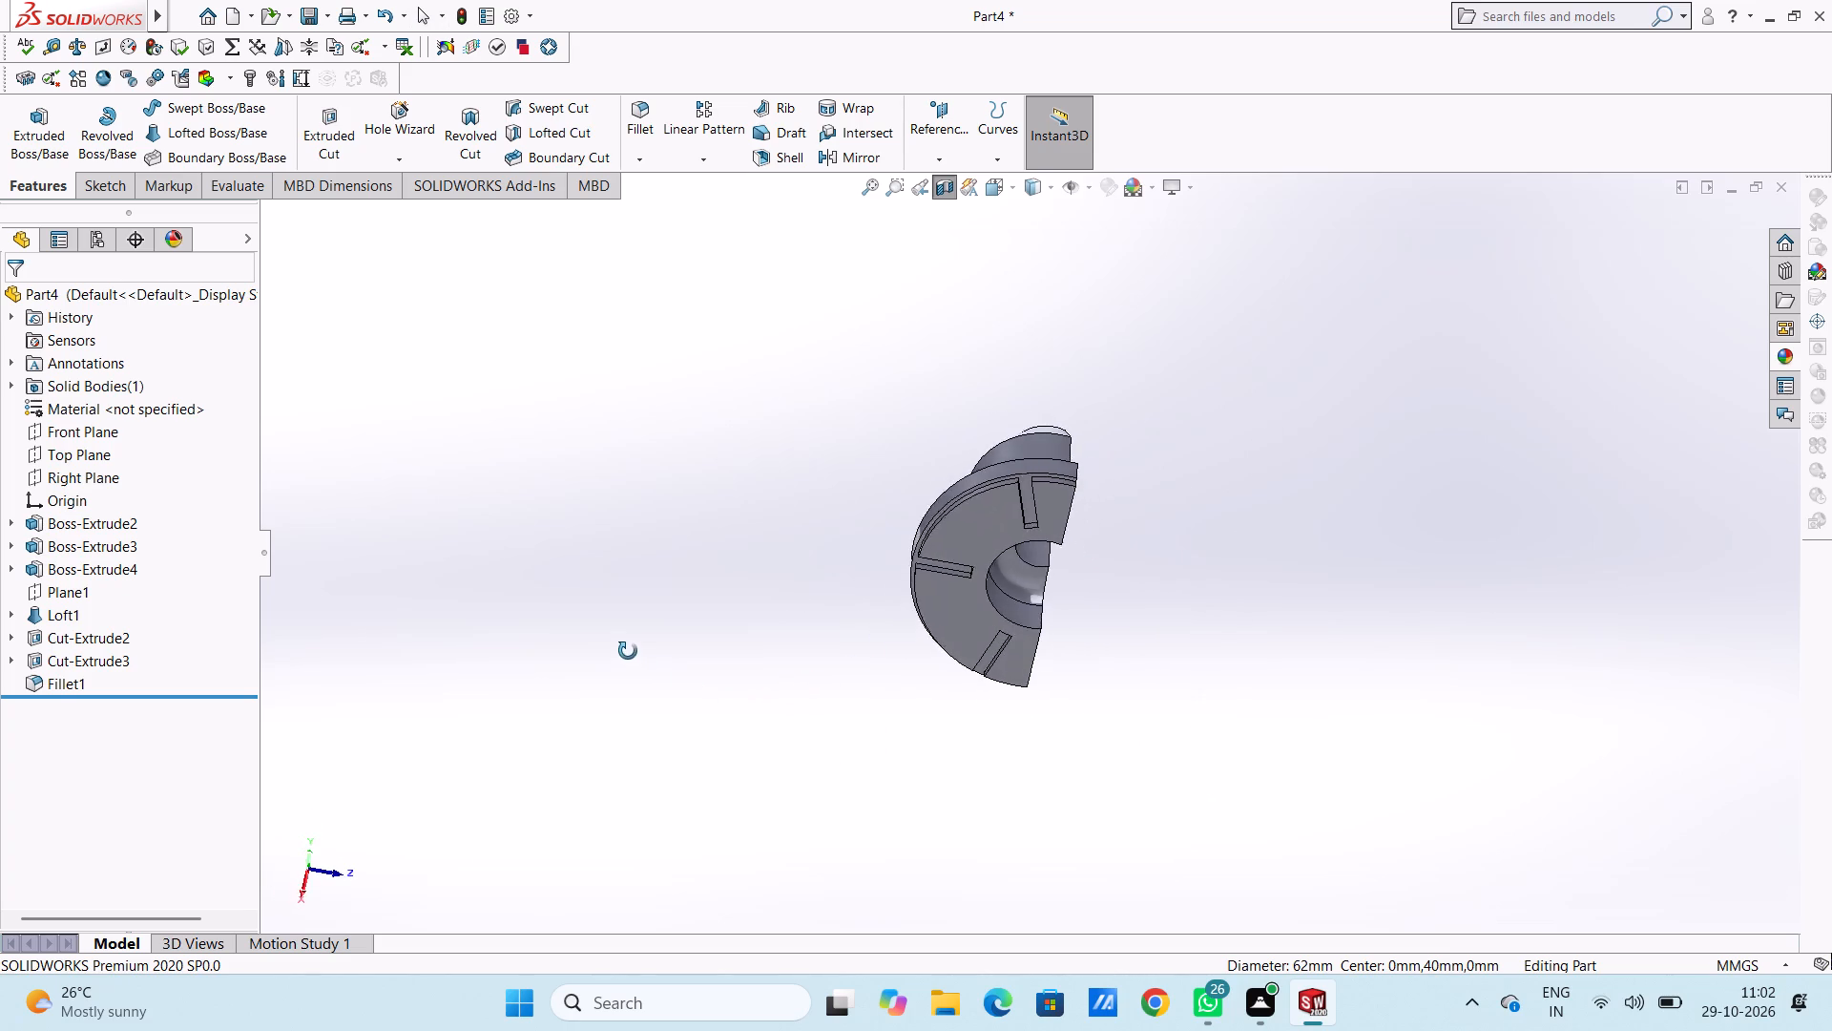
middle_drag(628, 651, 1092, 651)
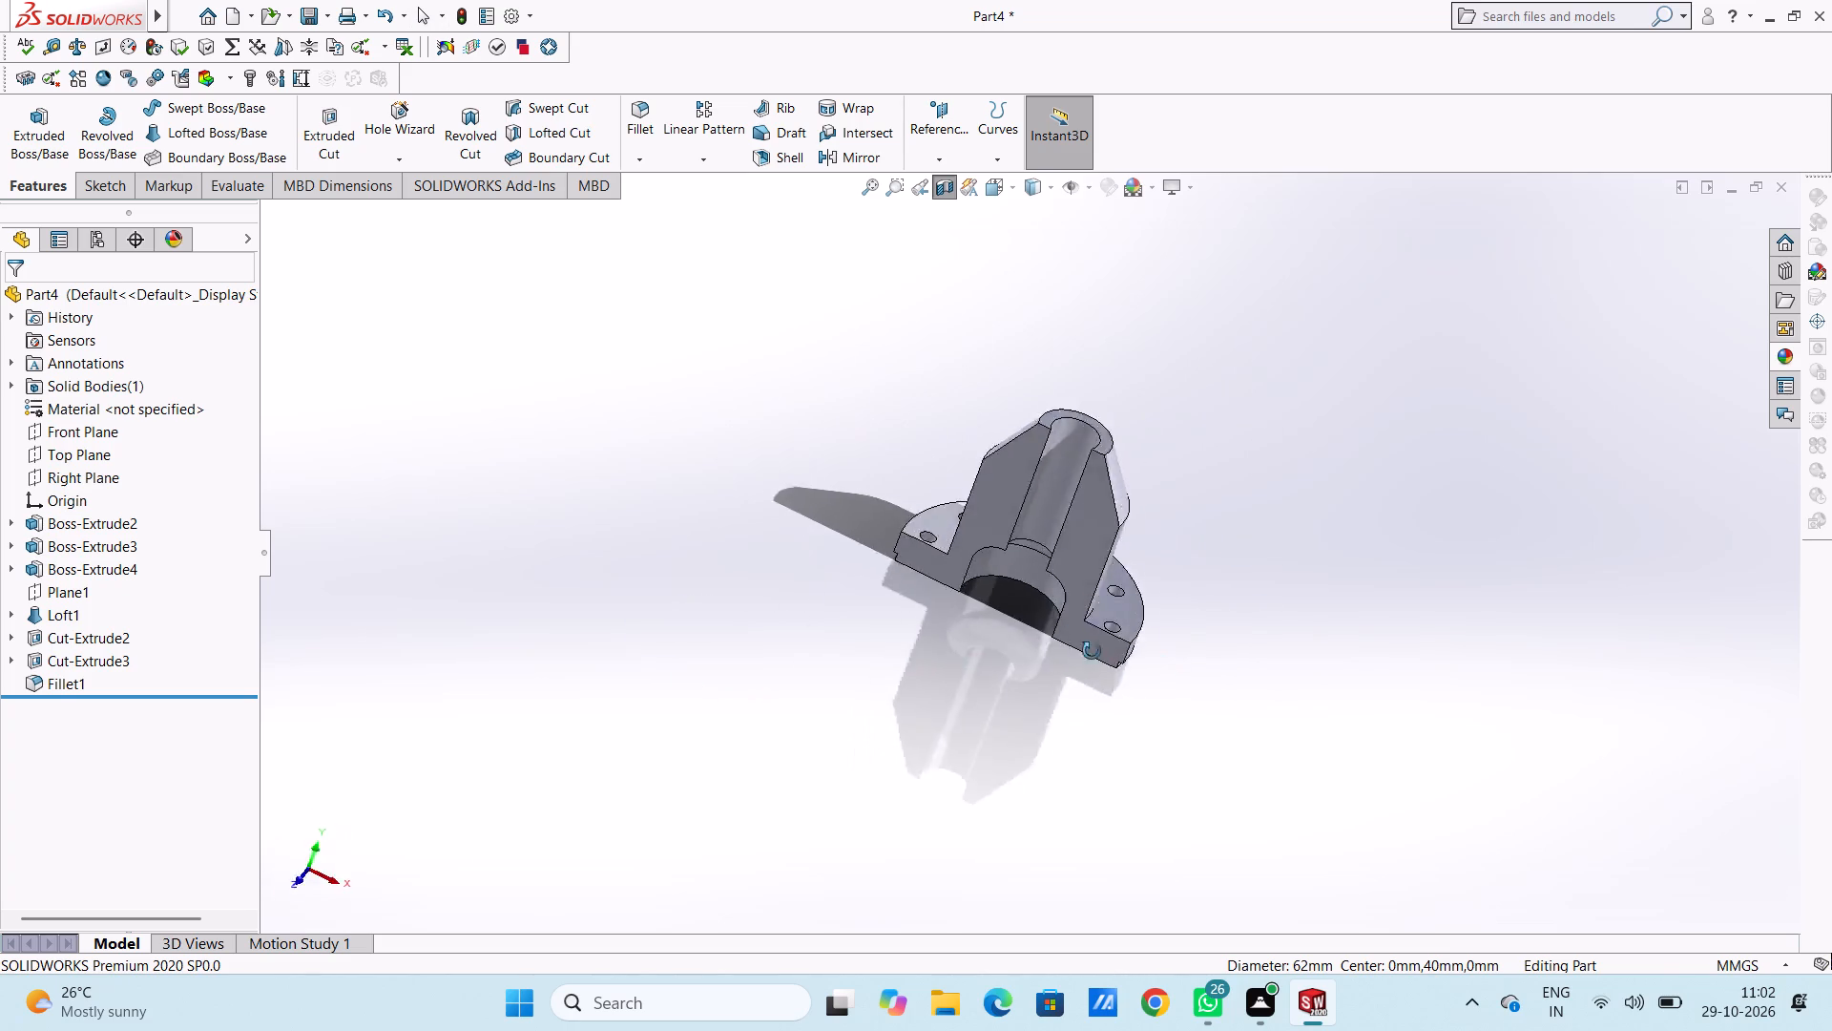
middle_drag(1092, 651, 1068, 632)
scroll(1067, 510, down, 1)
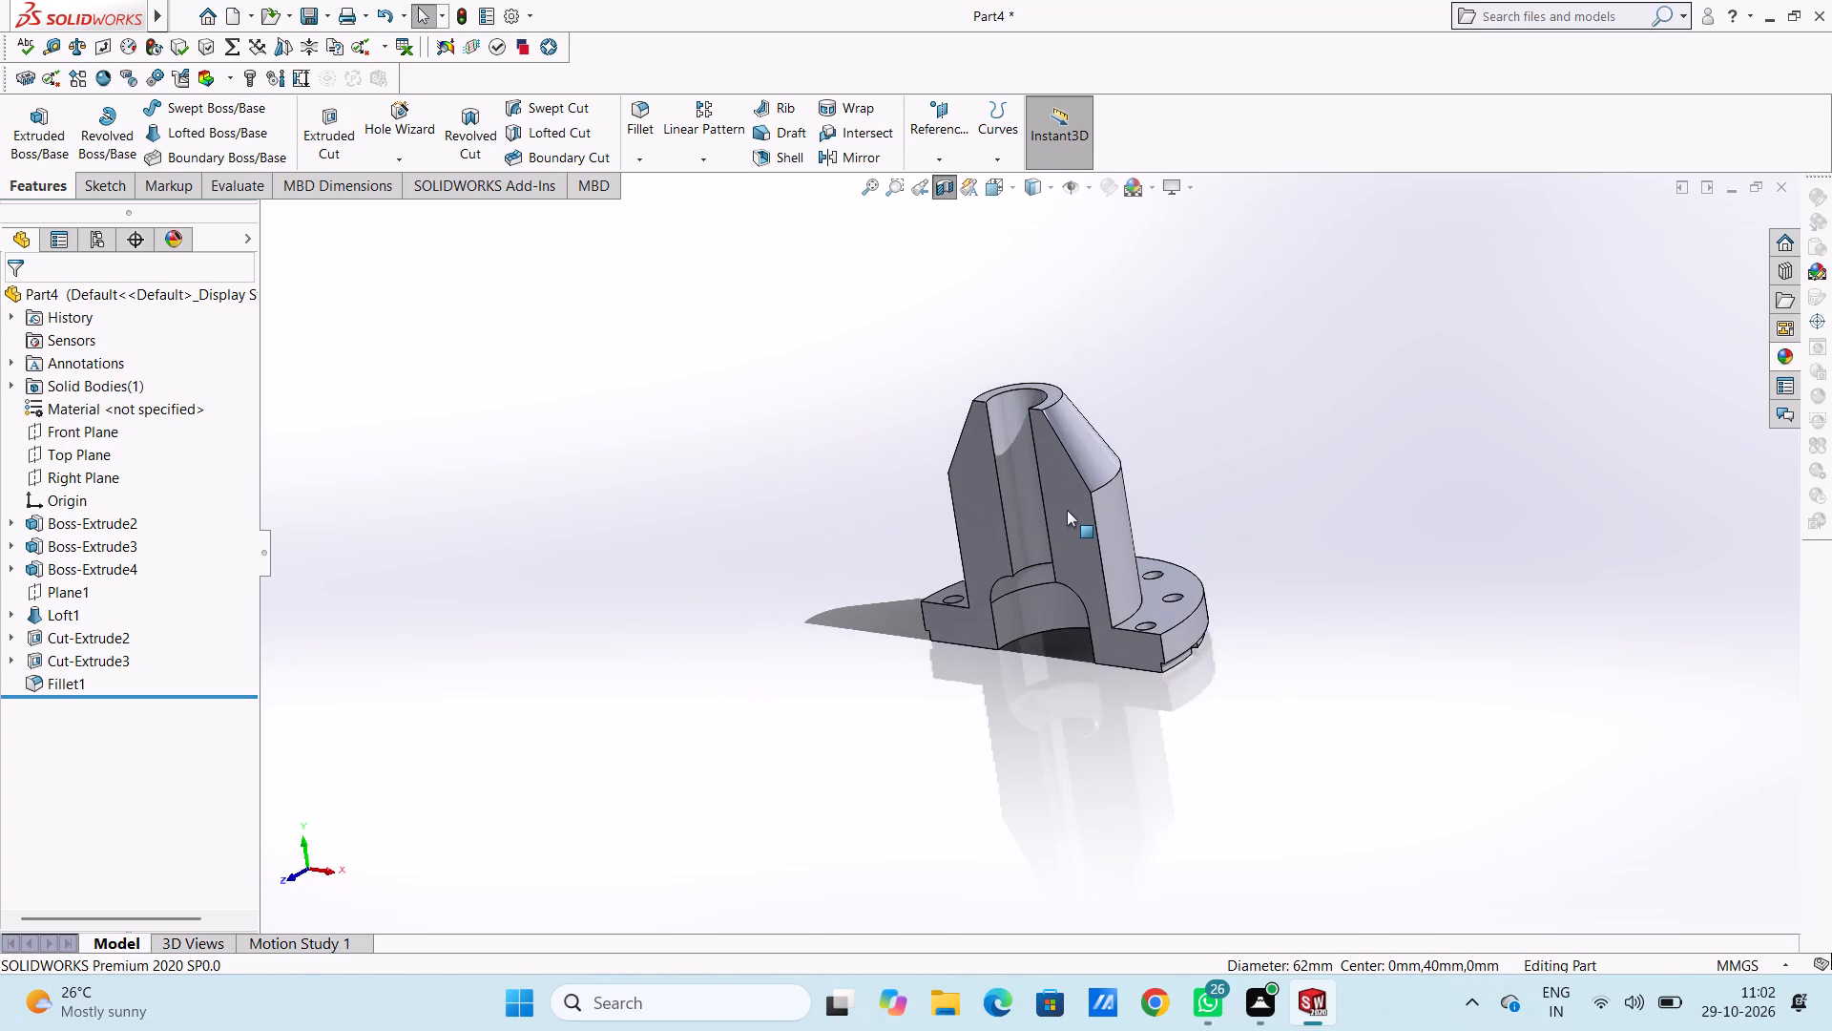
scroll(1065, 525, up, 2)
middle_drag(1007, 627, 1025, 514)
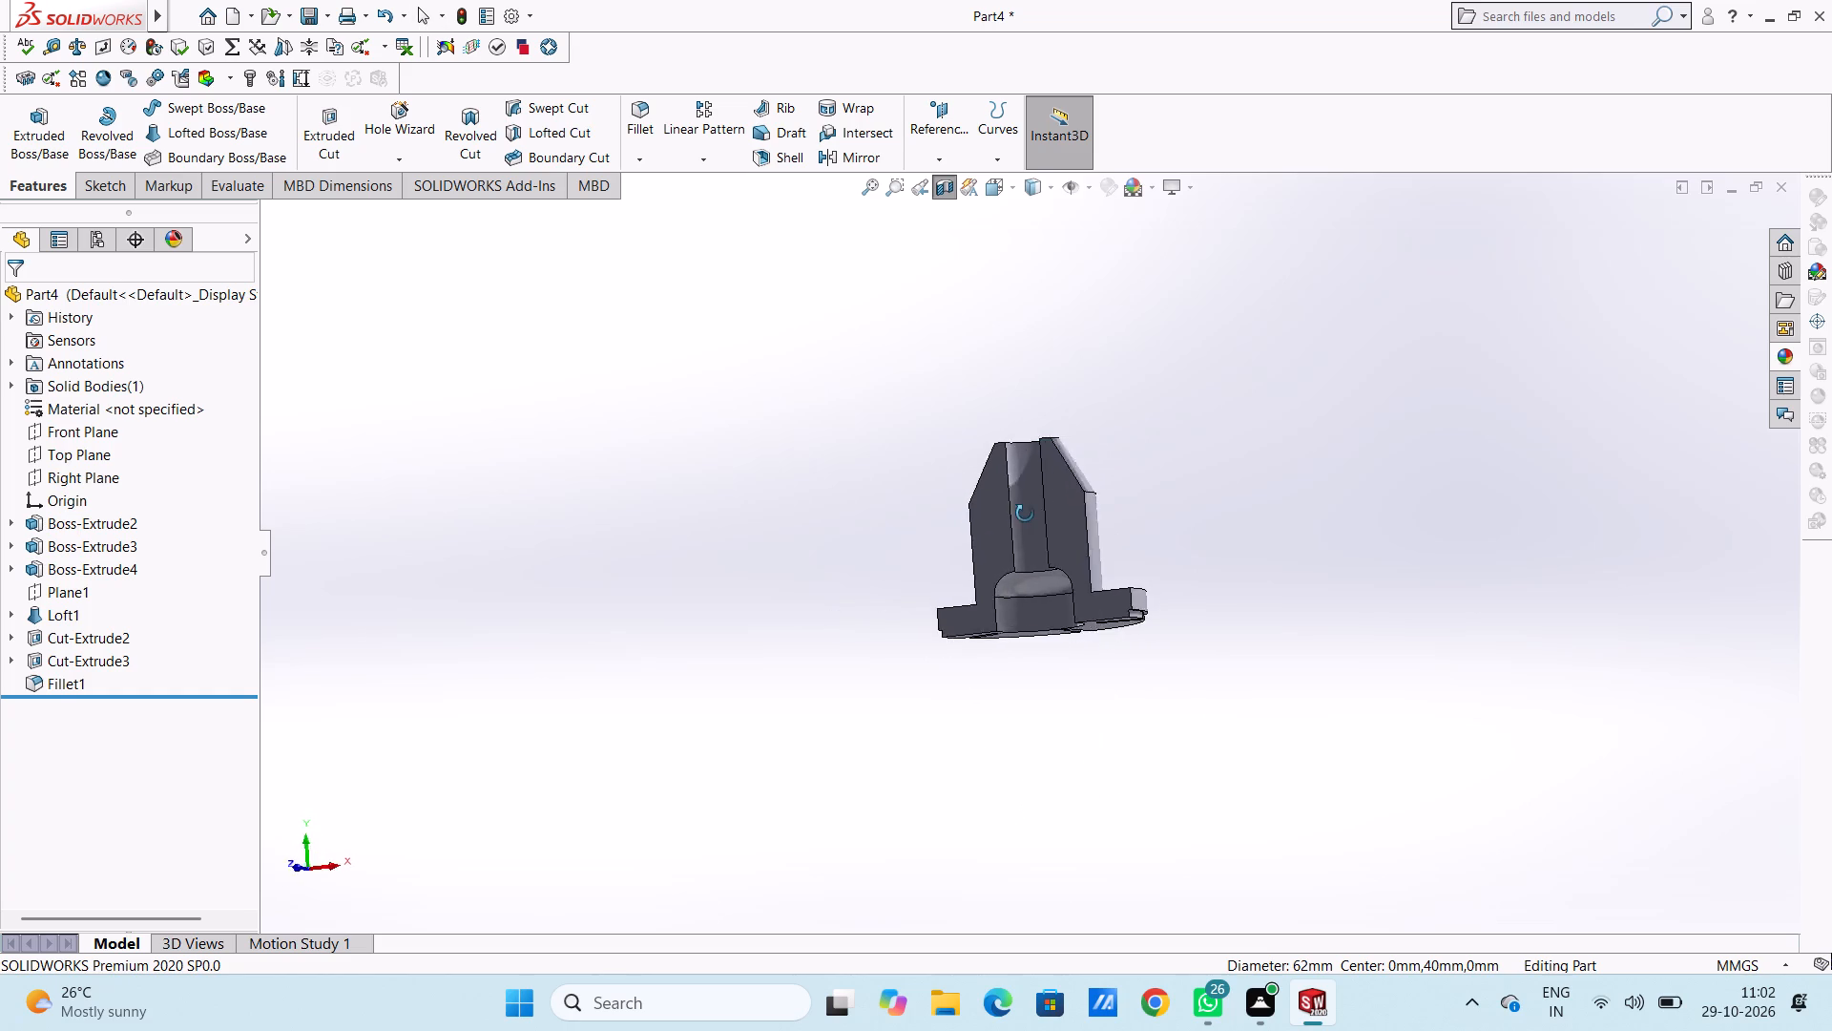
middle_drag(1025, 514, 1093, 512)
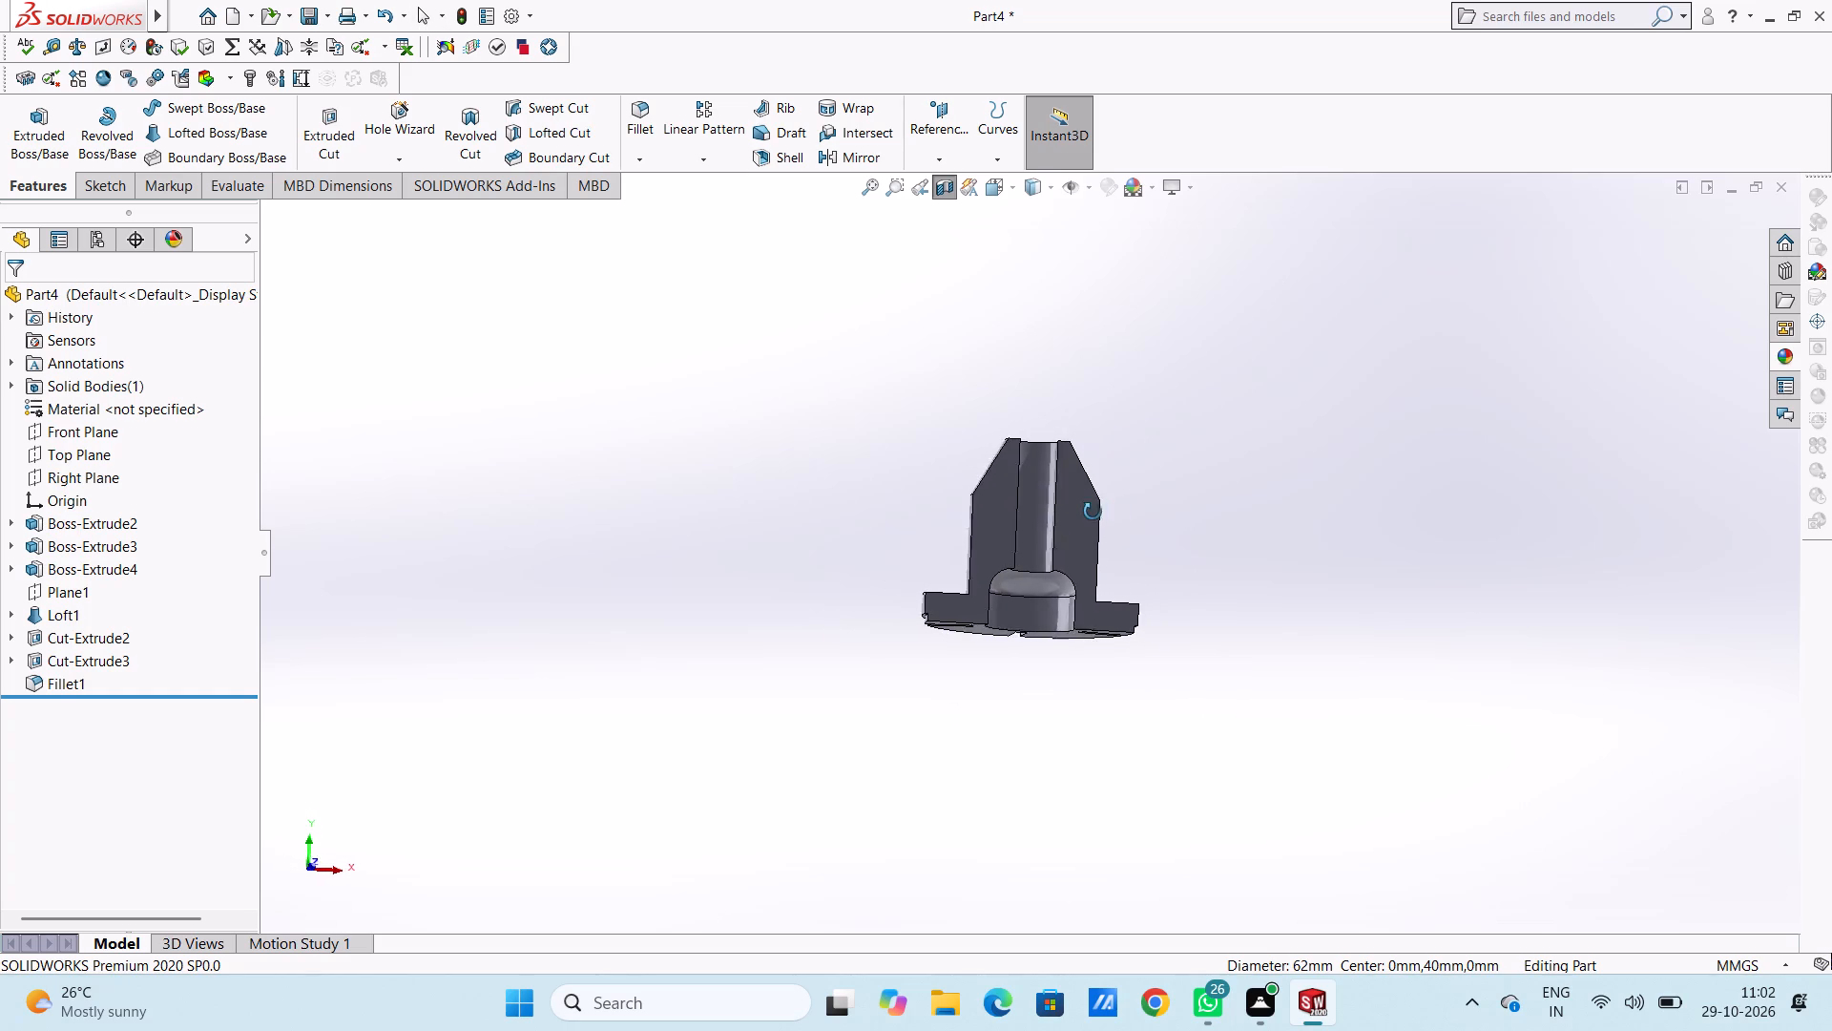
middle_drag(1093, 512, 1010, 577)
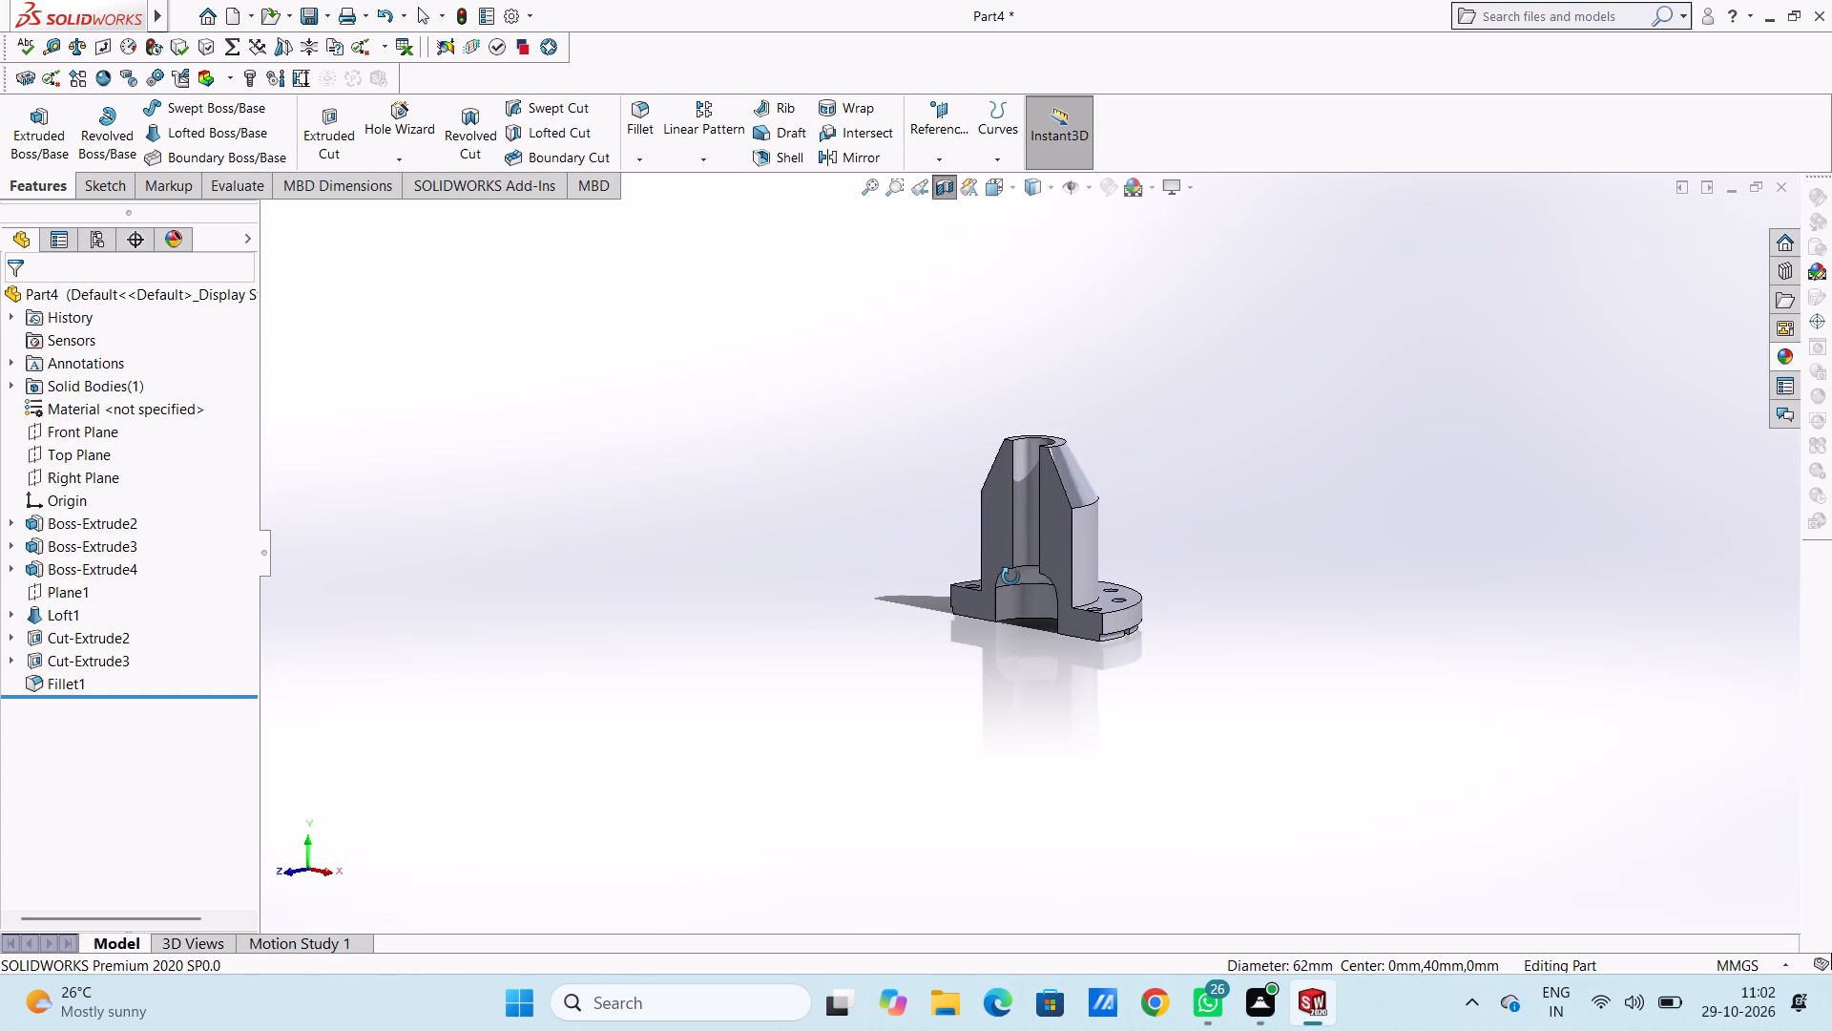
middle_drag(1010, 577, 1011, 577)
scroll(1061, 457, down, 1)
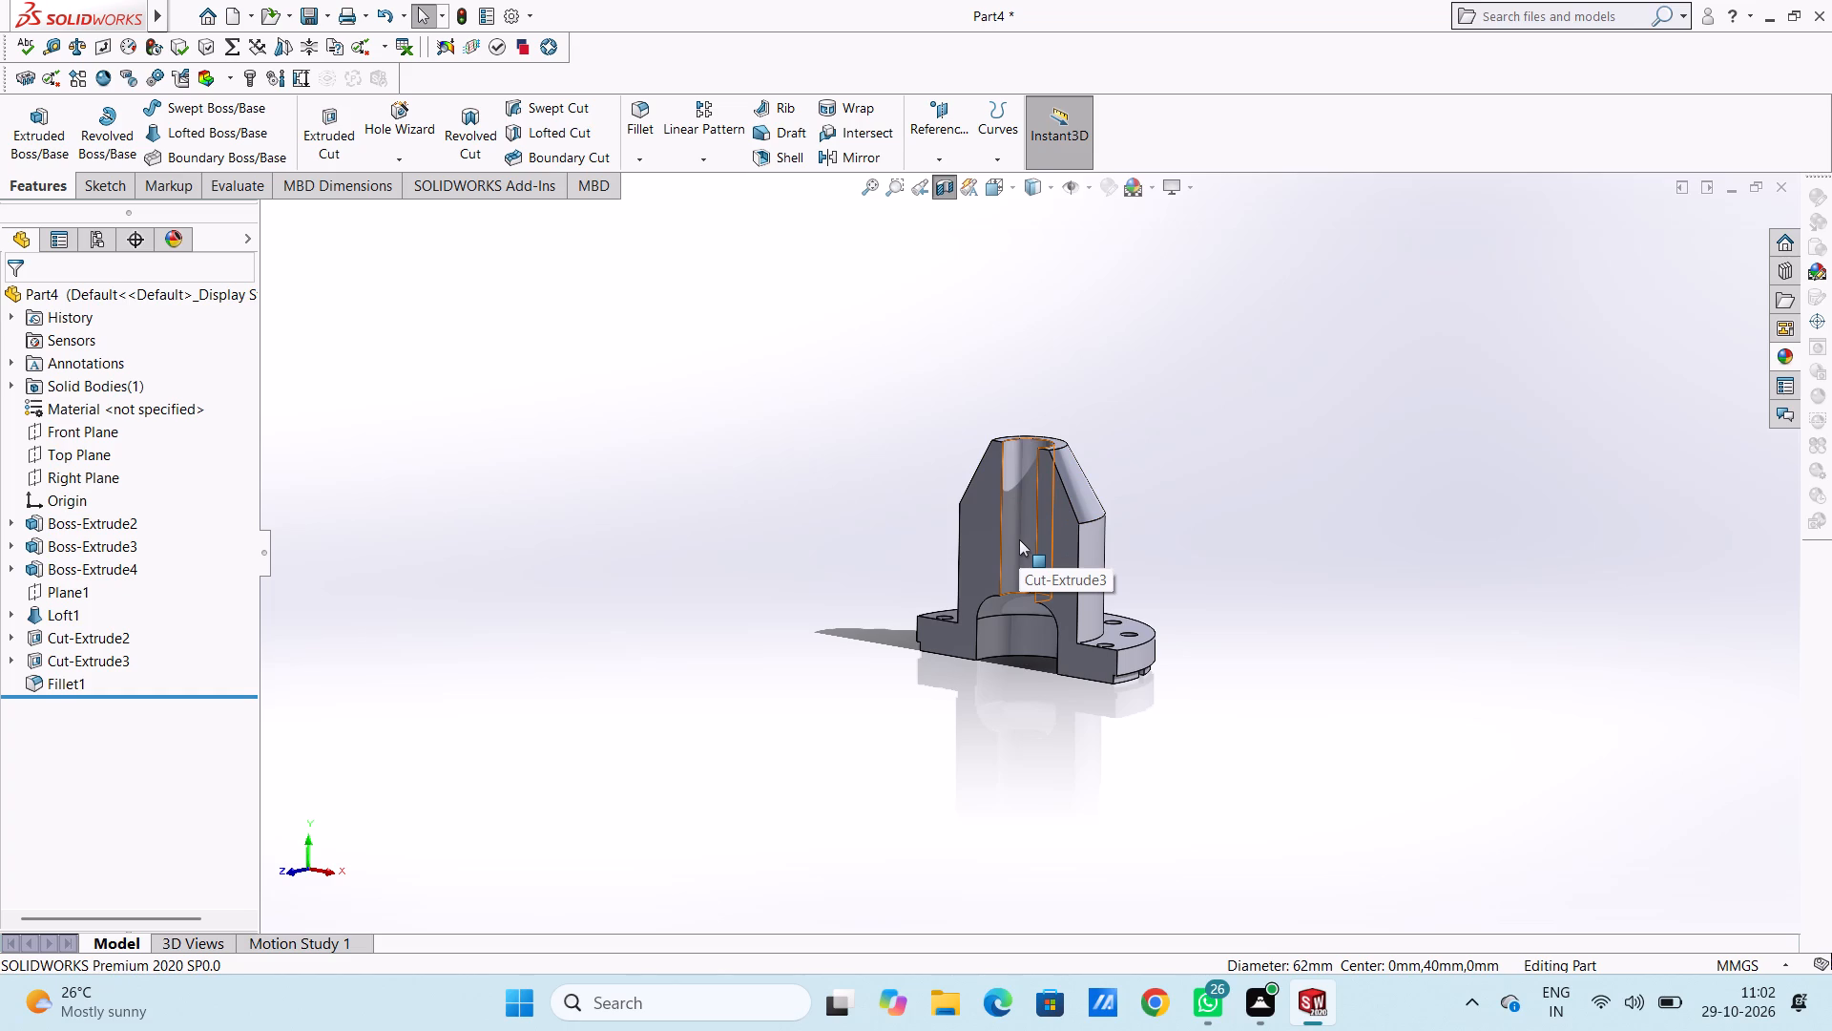
middle_drag(1010, 584, 1056, 592)
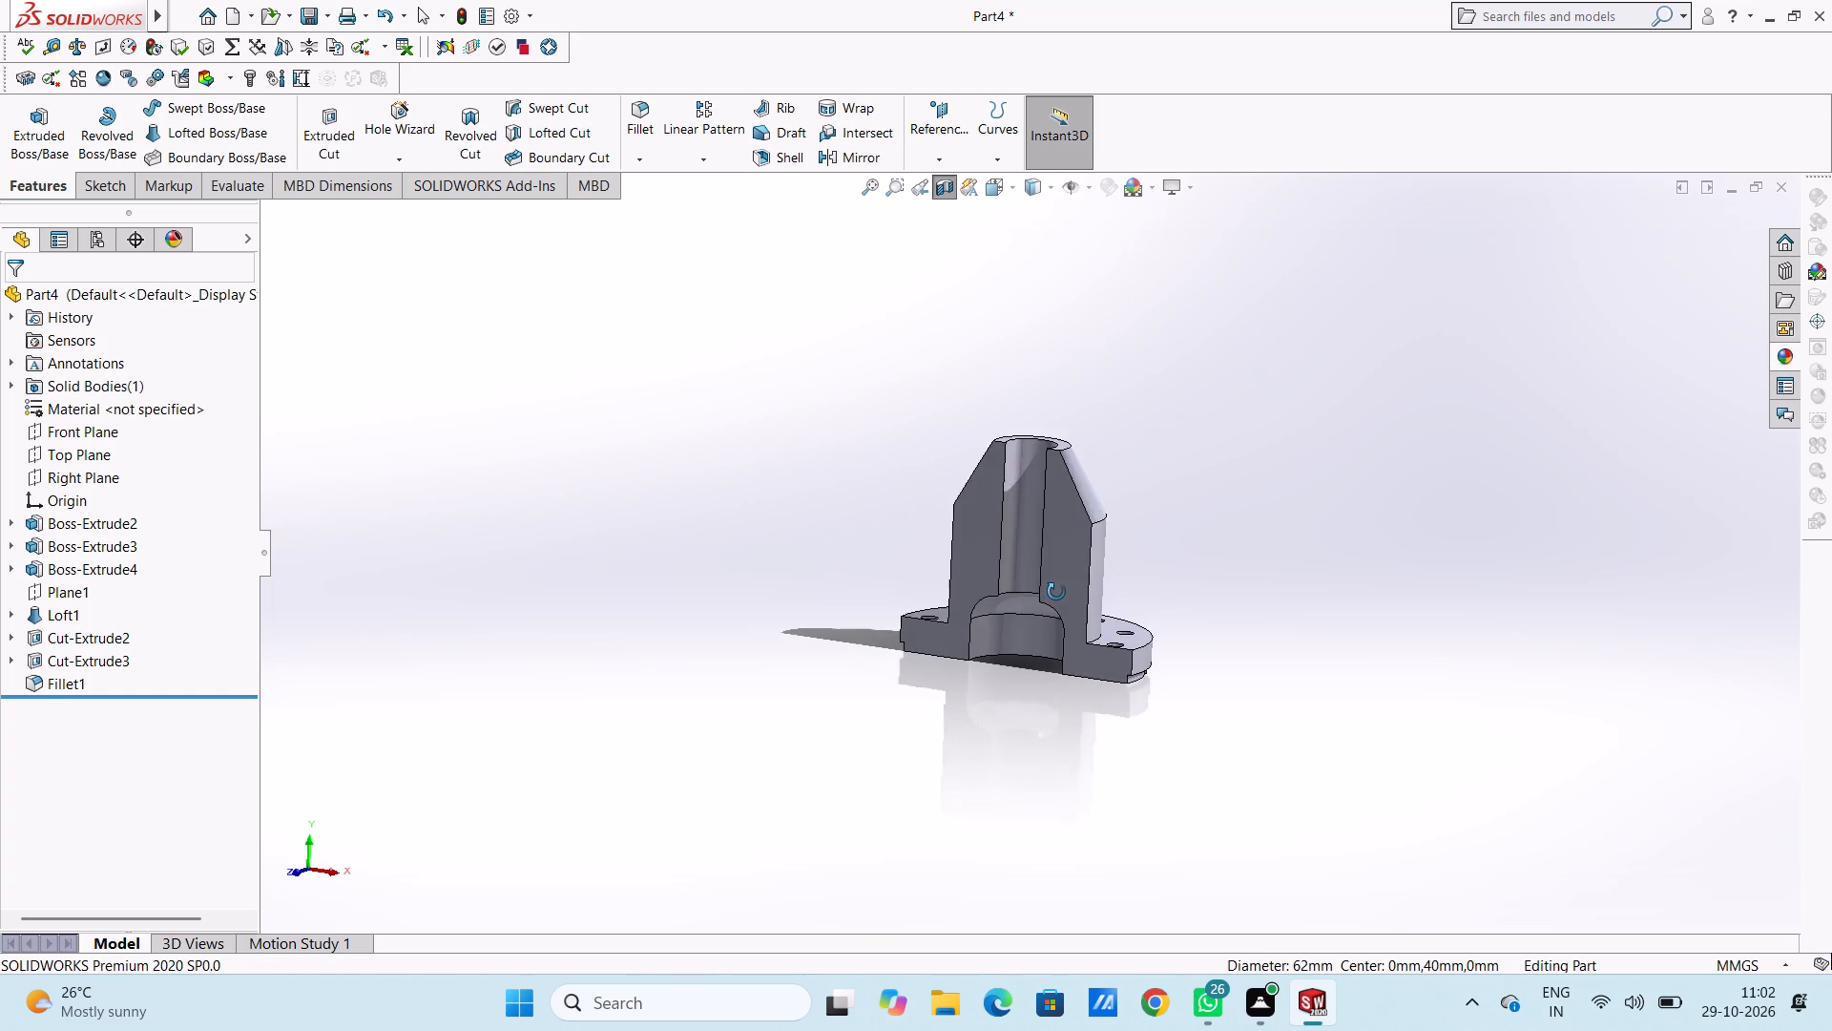
middle_drag(1056, 592, 1064, 592)
scroll(969, 477, down, 1)
middle_drag(913, 546, 922, 499)
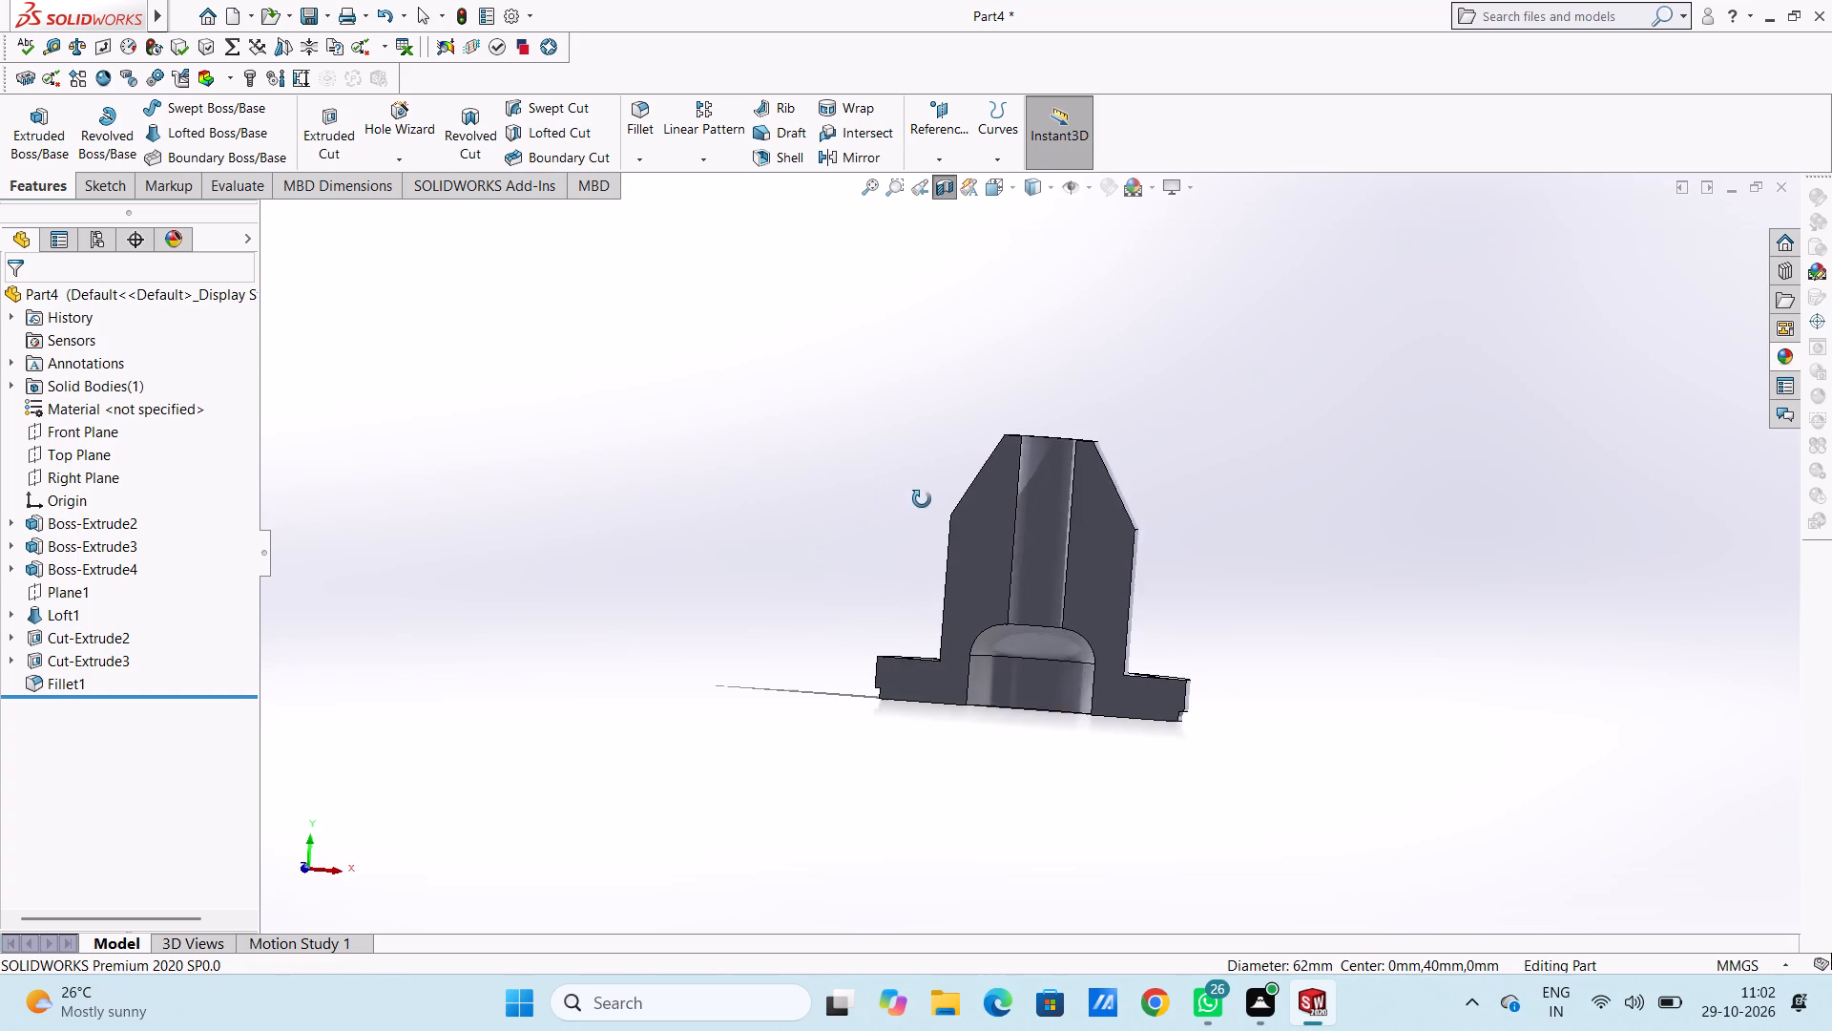
middle_drag(922, 499, 890, 506)
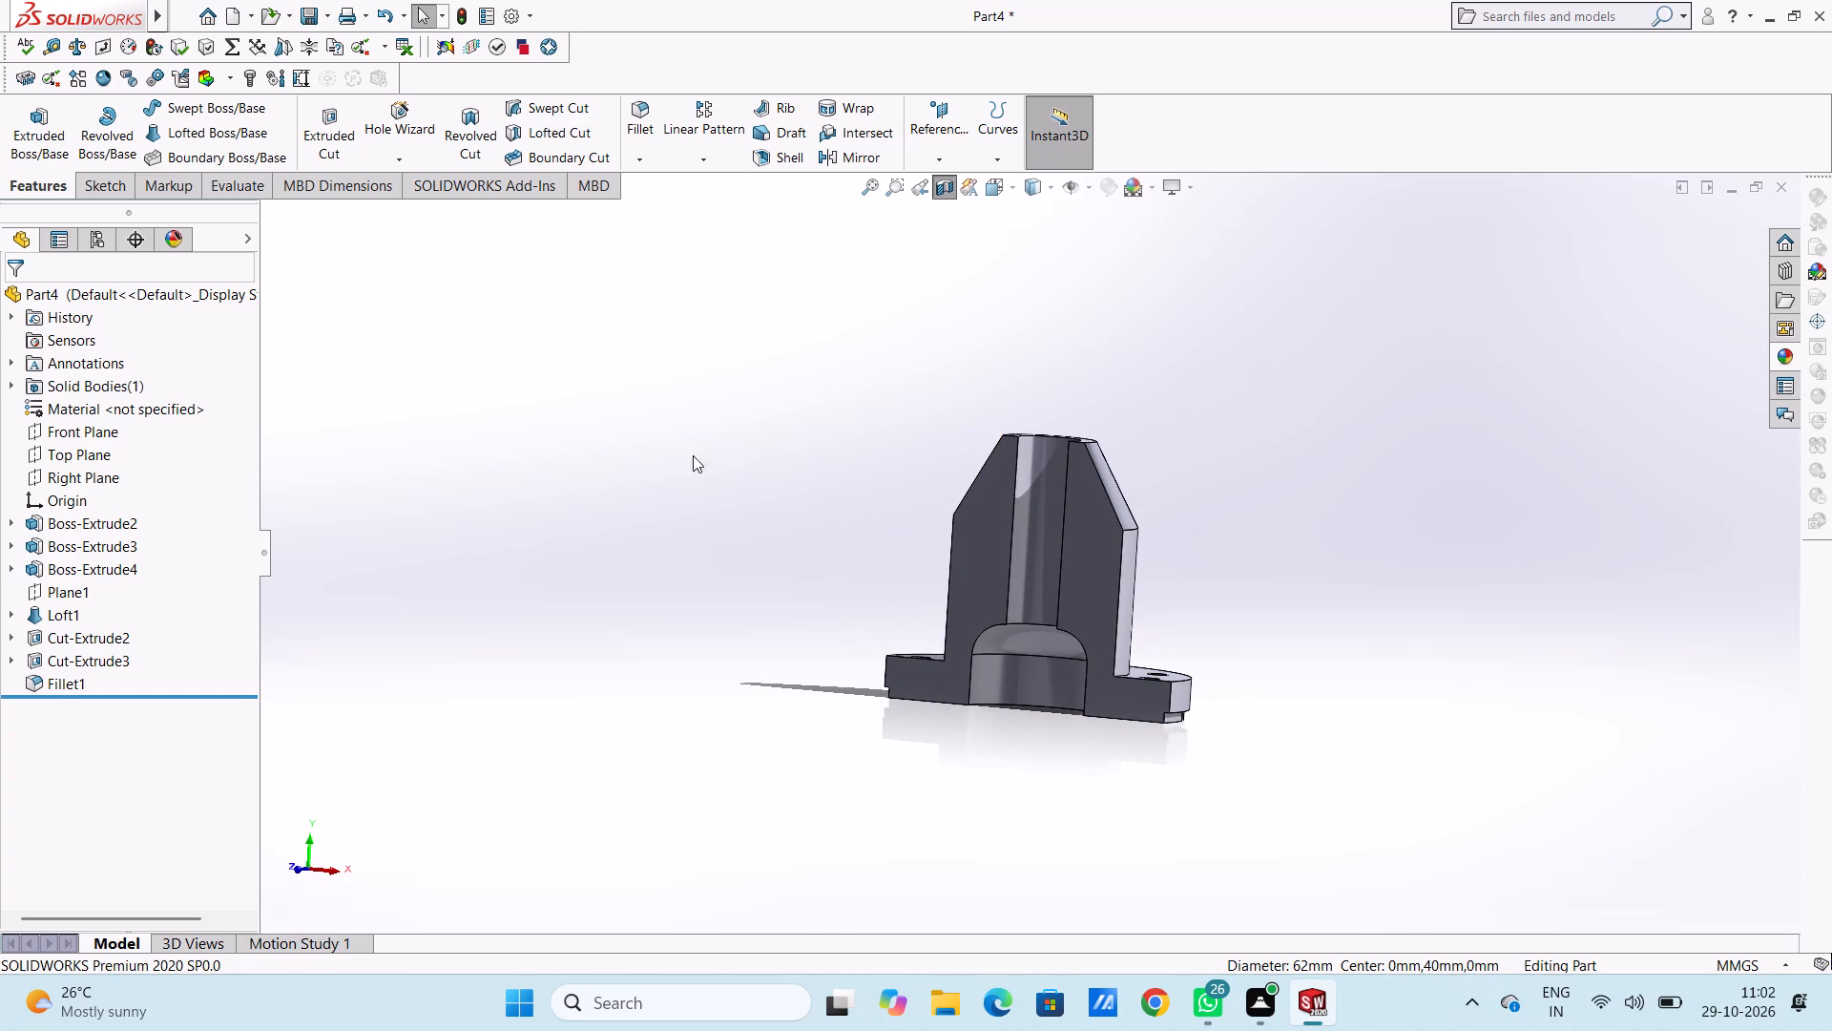
click(943, 193)
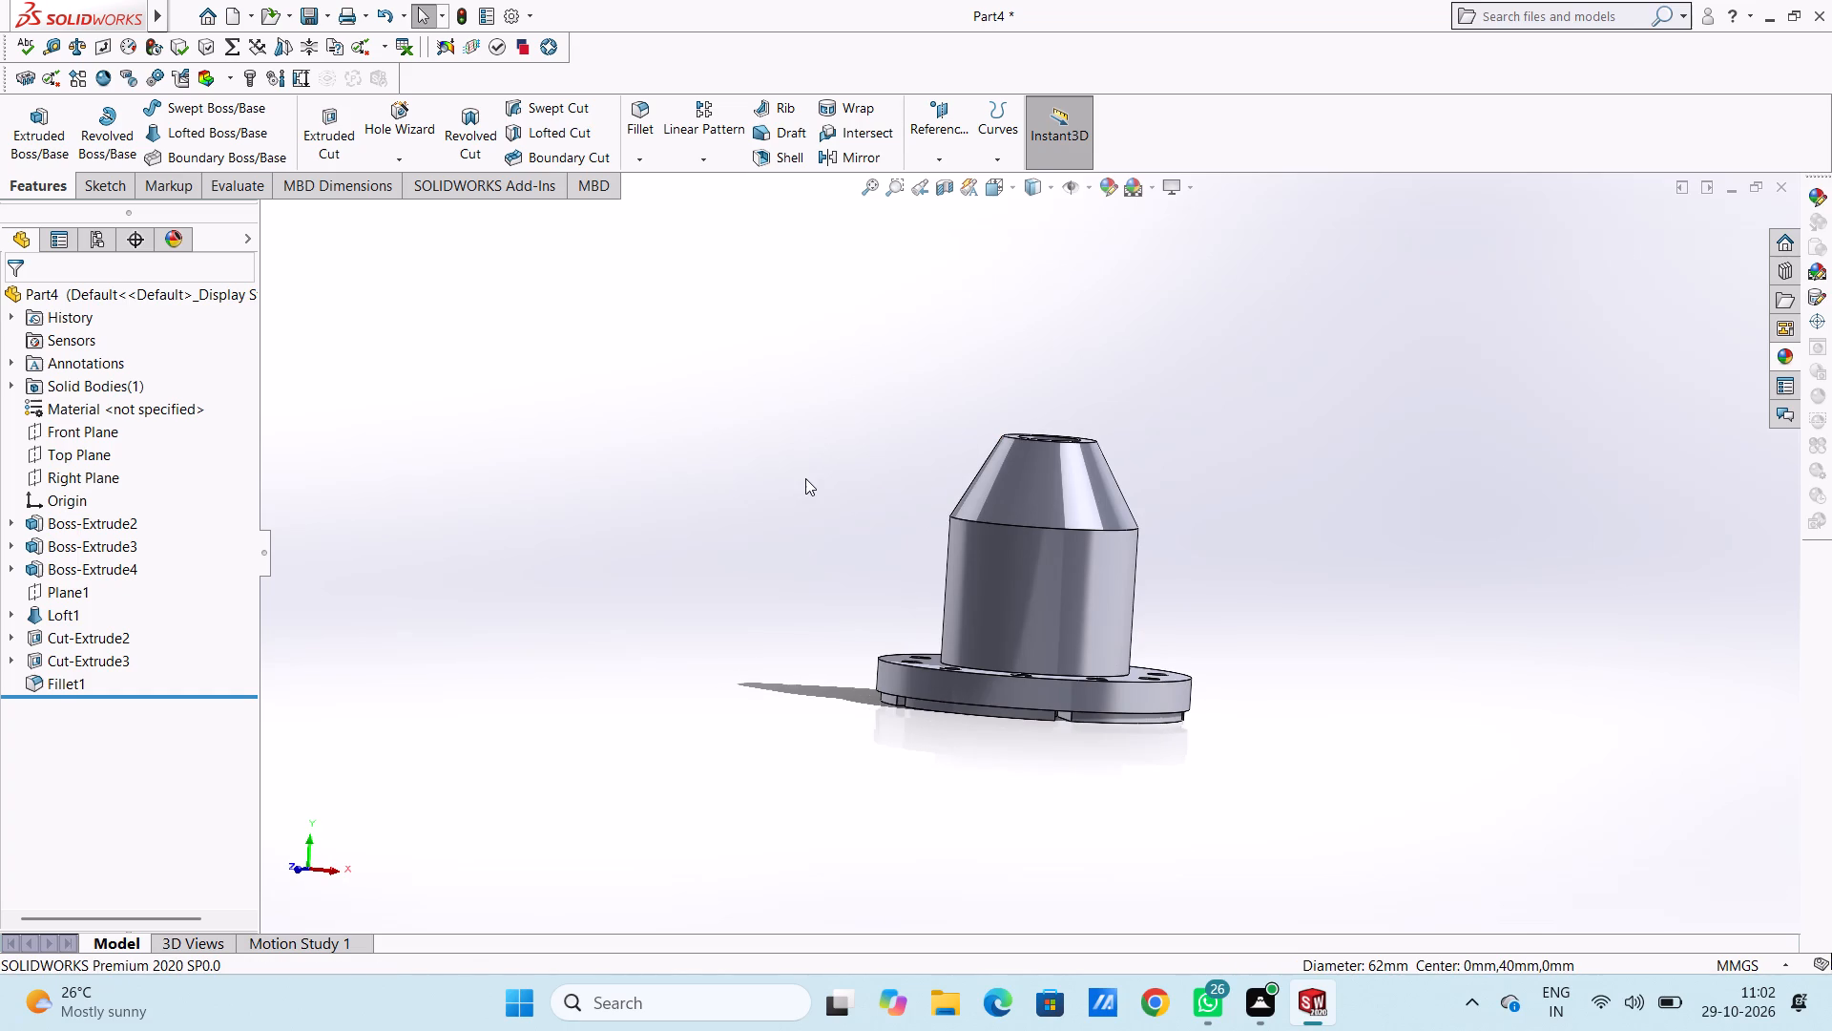
Examine the exterior of the complete part from several angles and in the Top view, checking the flange holes and tapered loft.
middle_drag(799, 452, 801, 525)
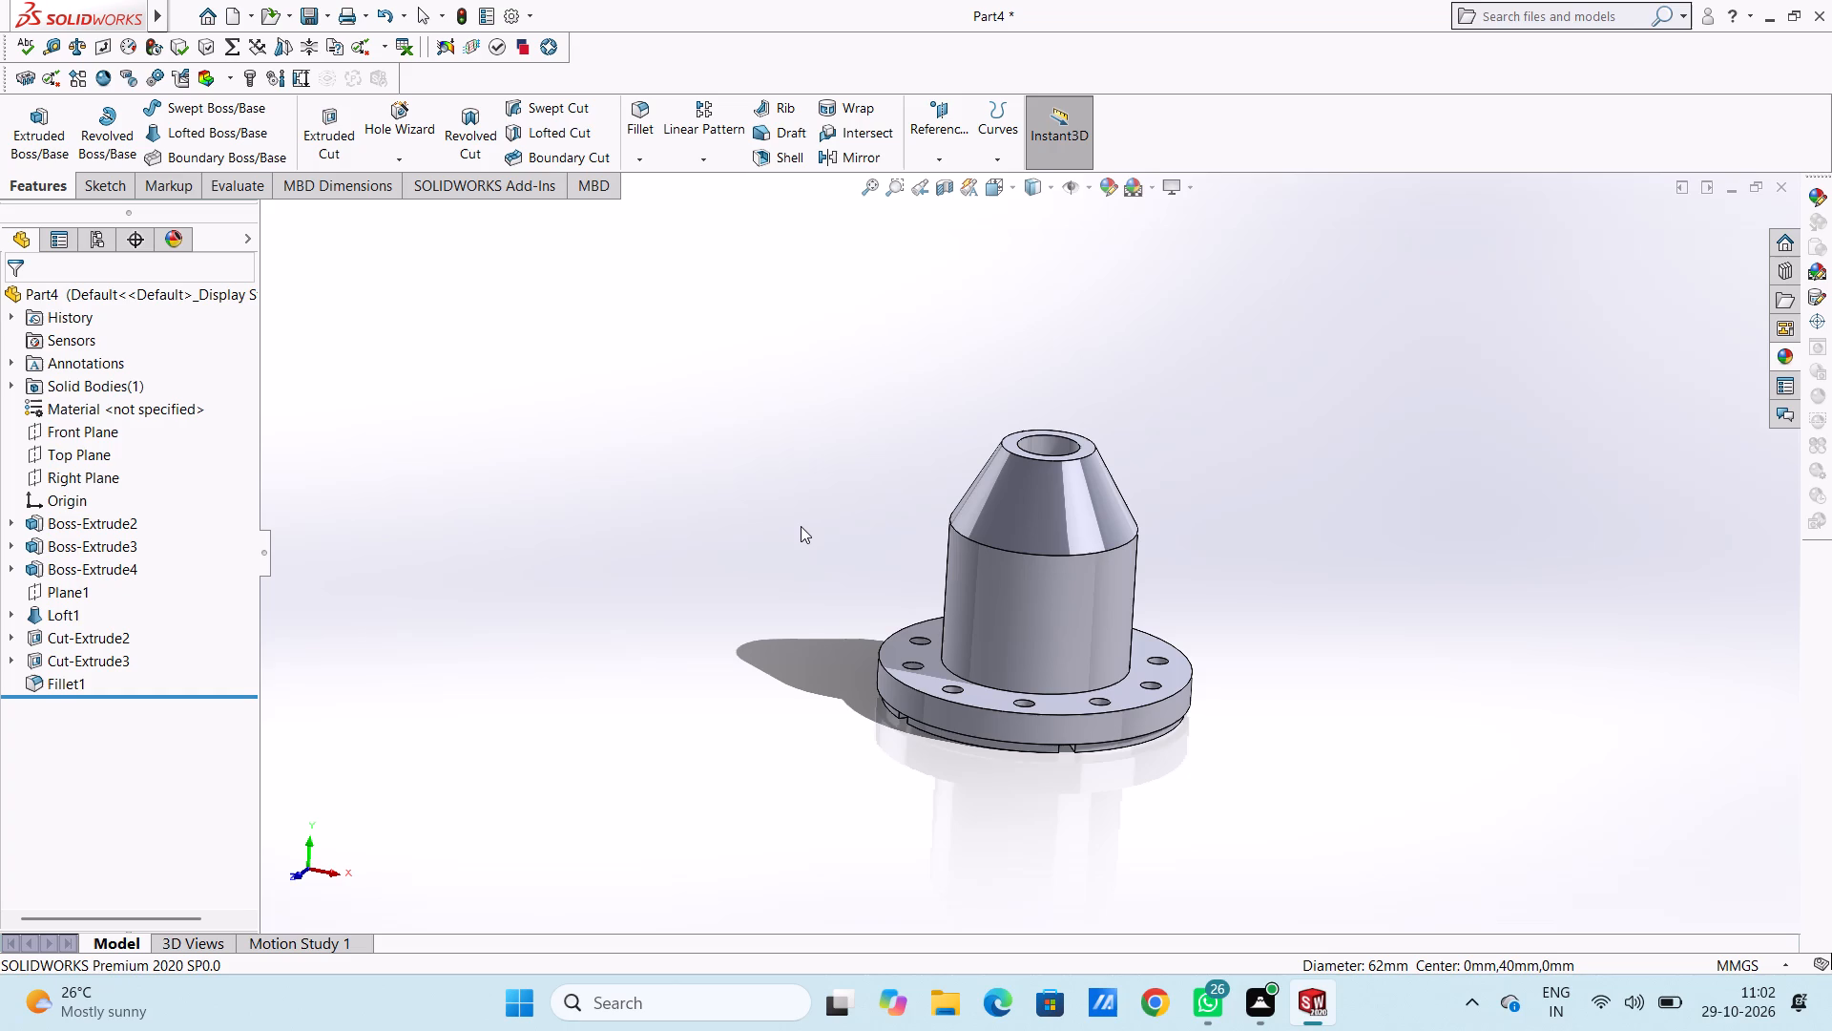
middle_drag(795, 529, 775, 500)
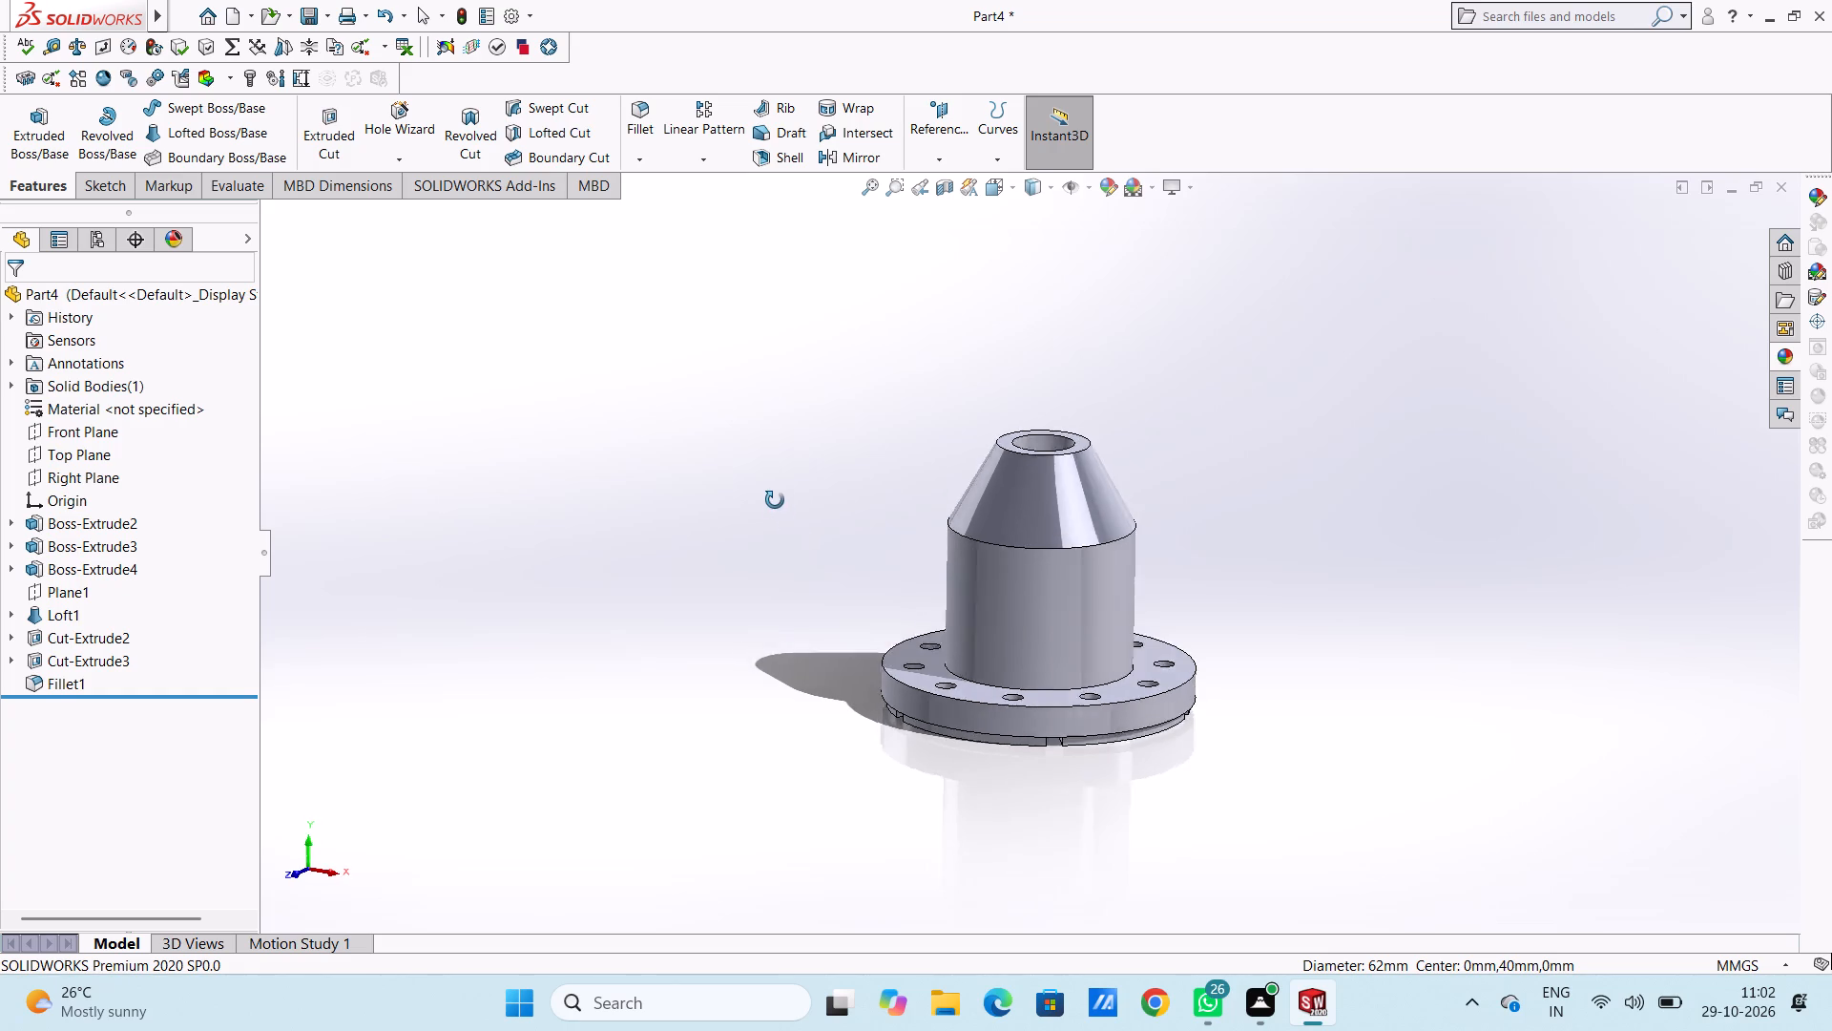
middle_drag(775, 500, 813, 527)
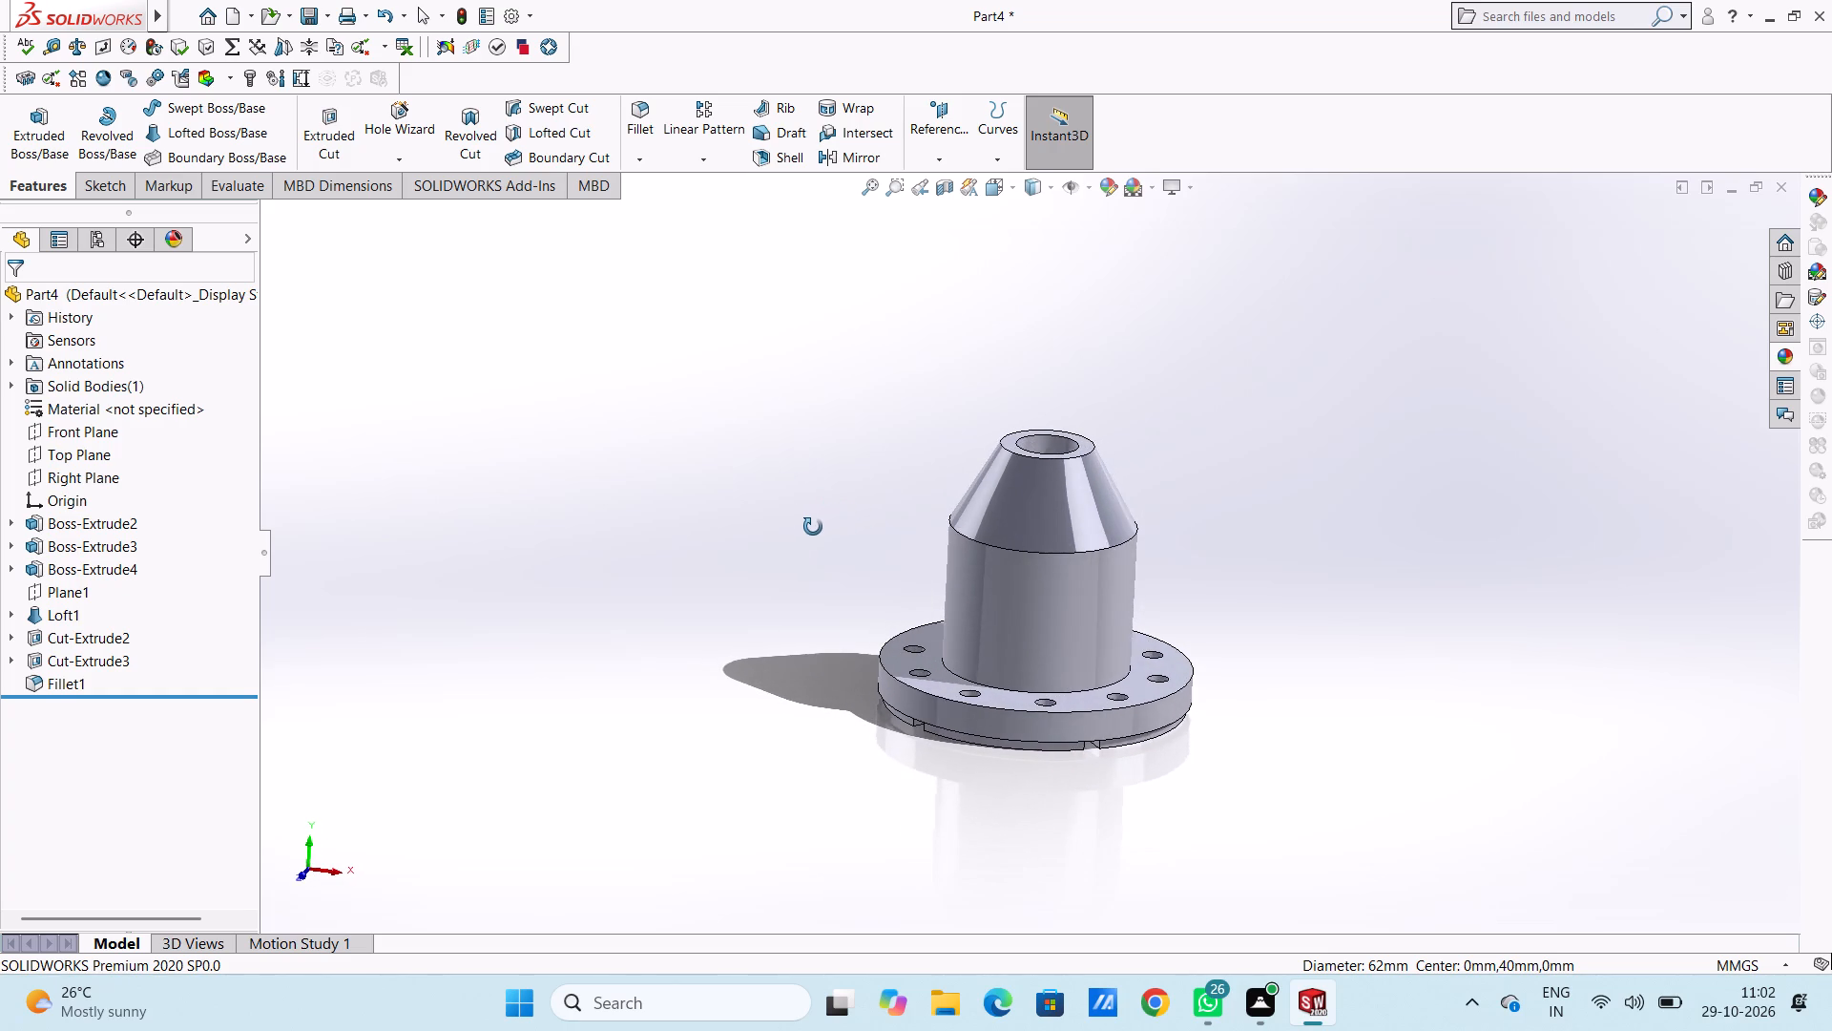
middle_drag(813, 527, 886, 538)
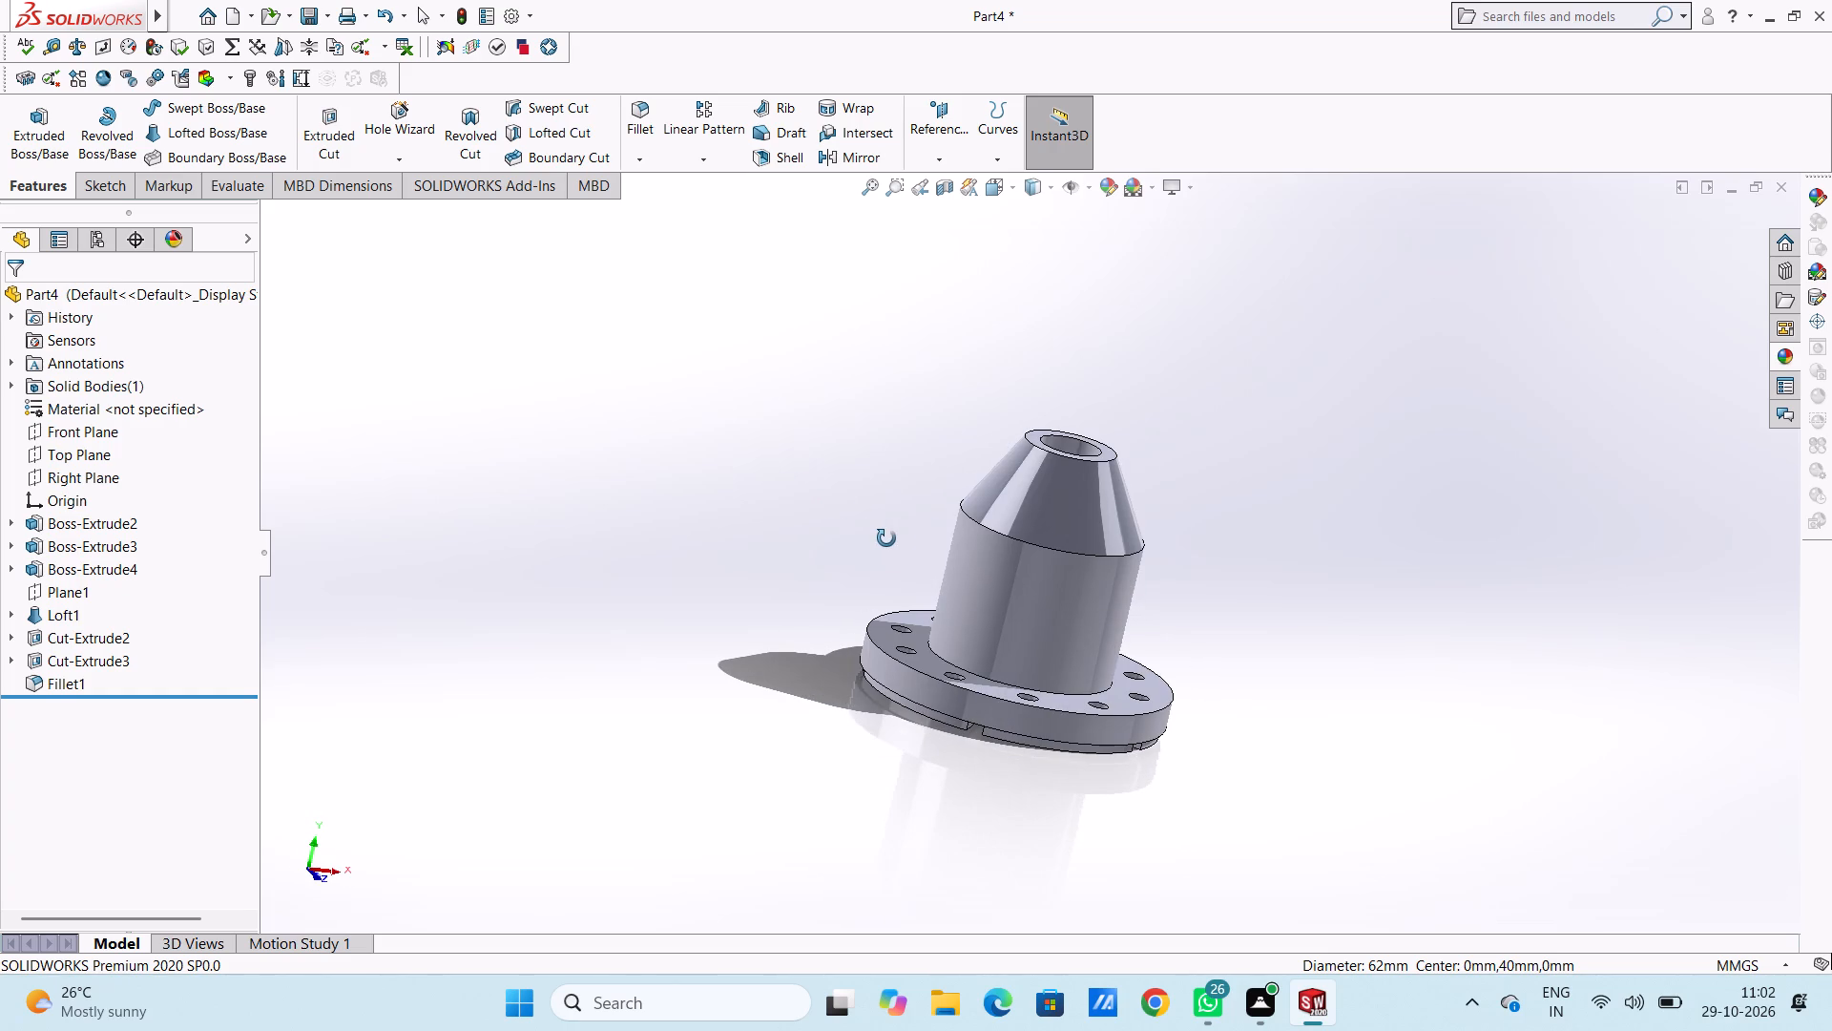
middle_drag(886, 538, 878, 540)
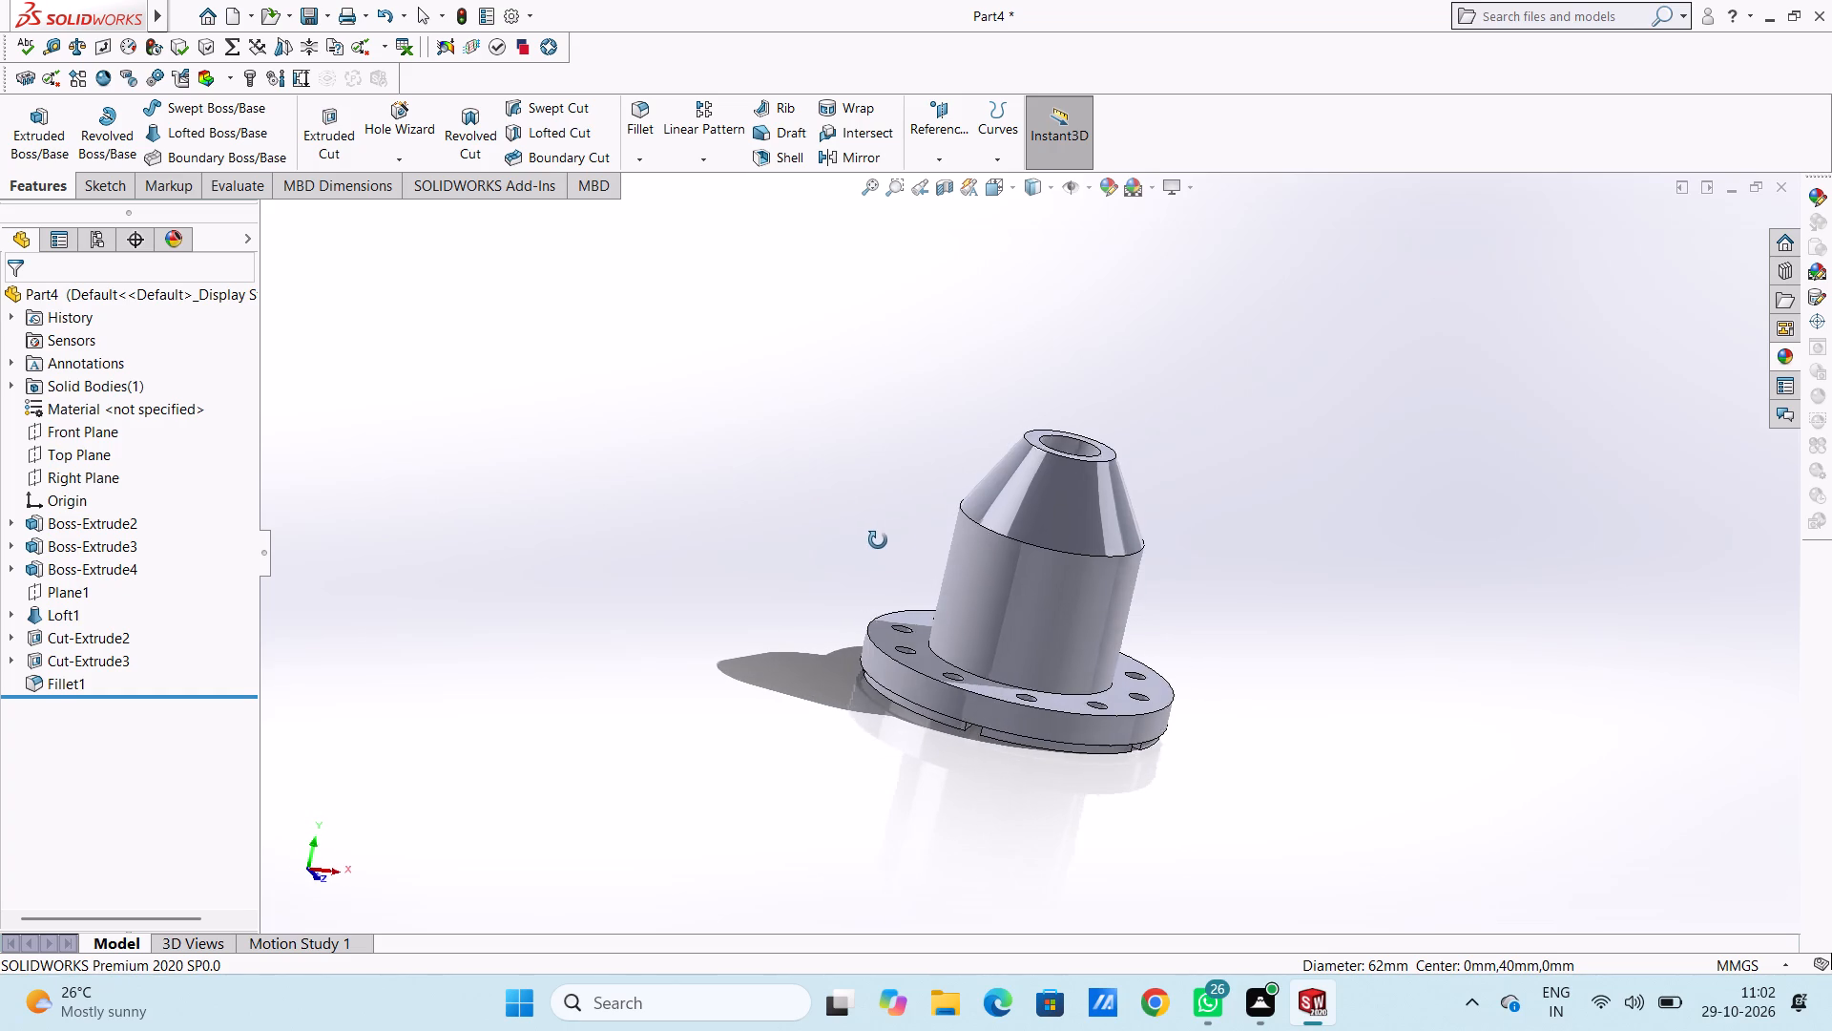
middle_drag(878, 540, 875, 541)
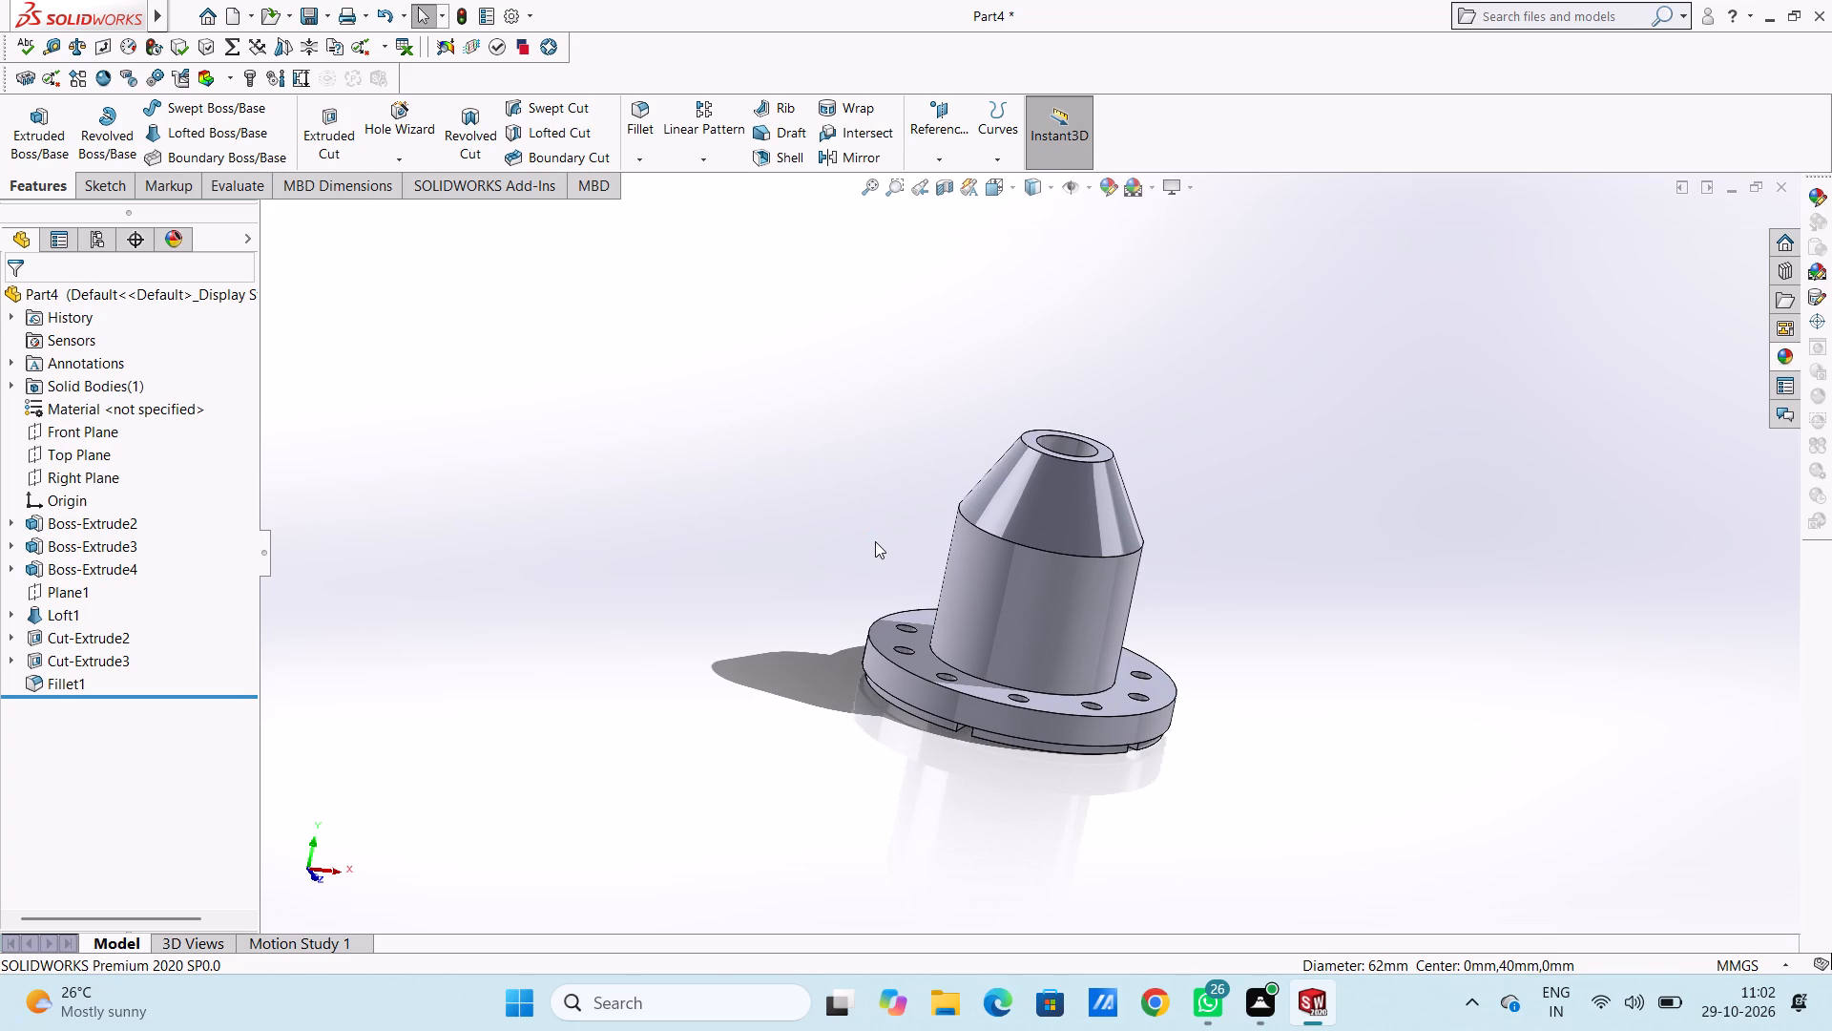
key(ctrl+5)
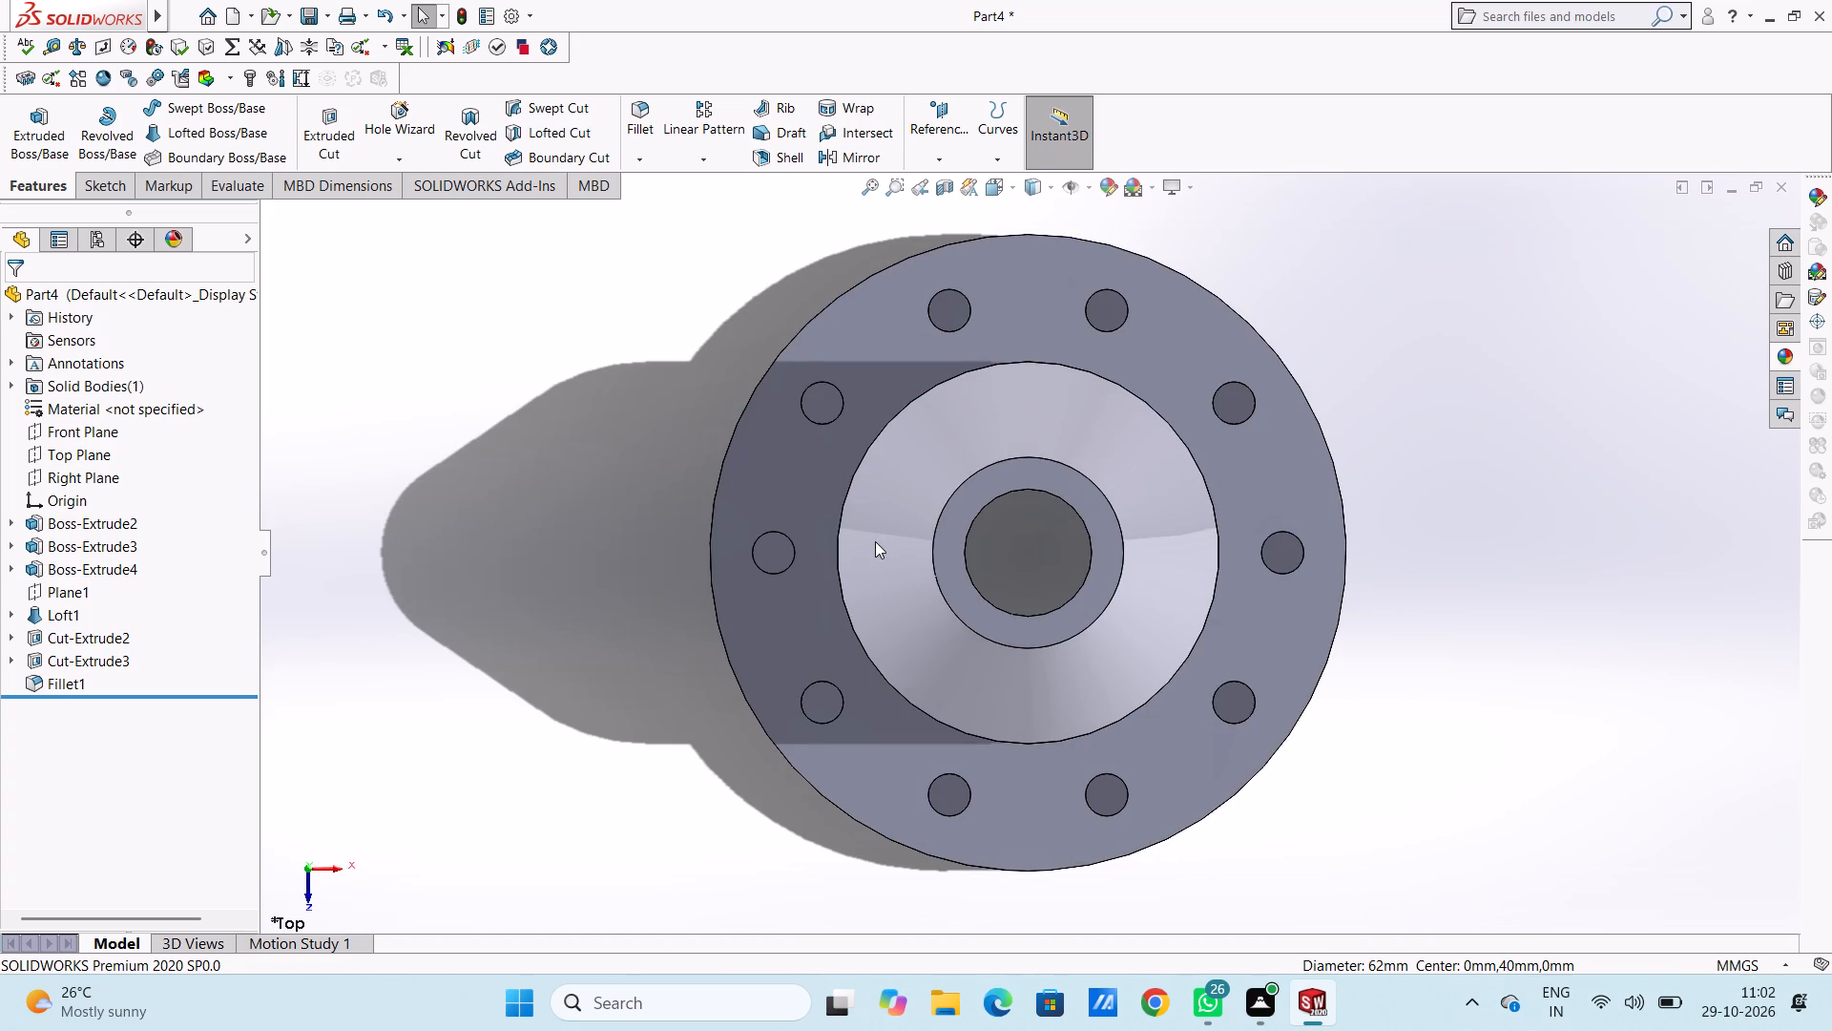
scroll(888, 538, up, 2)
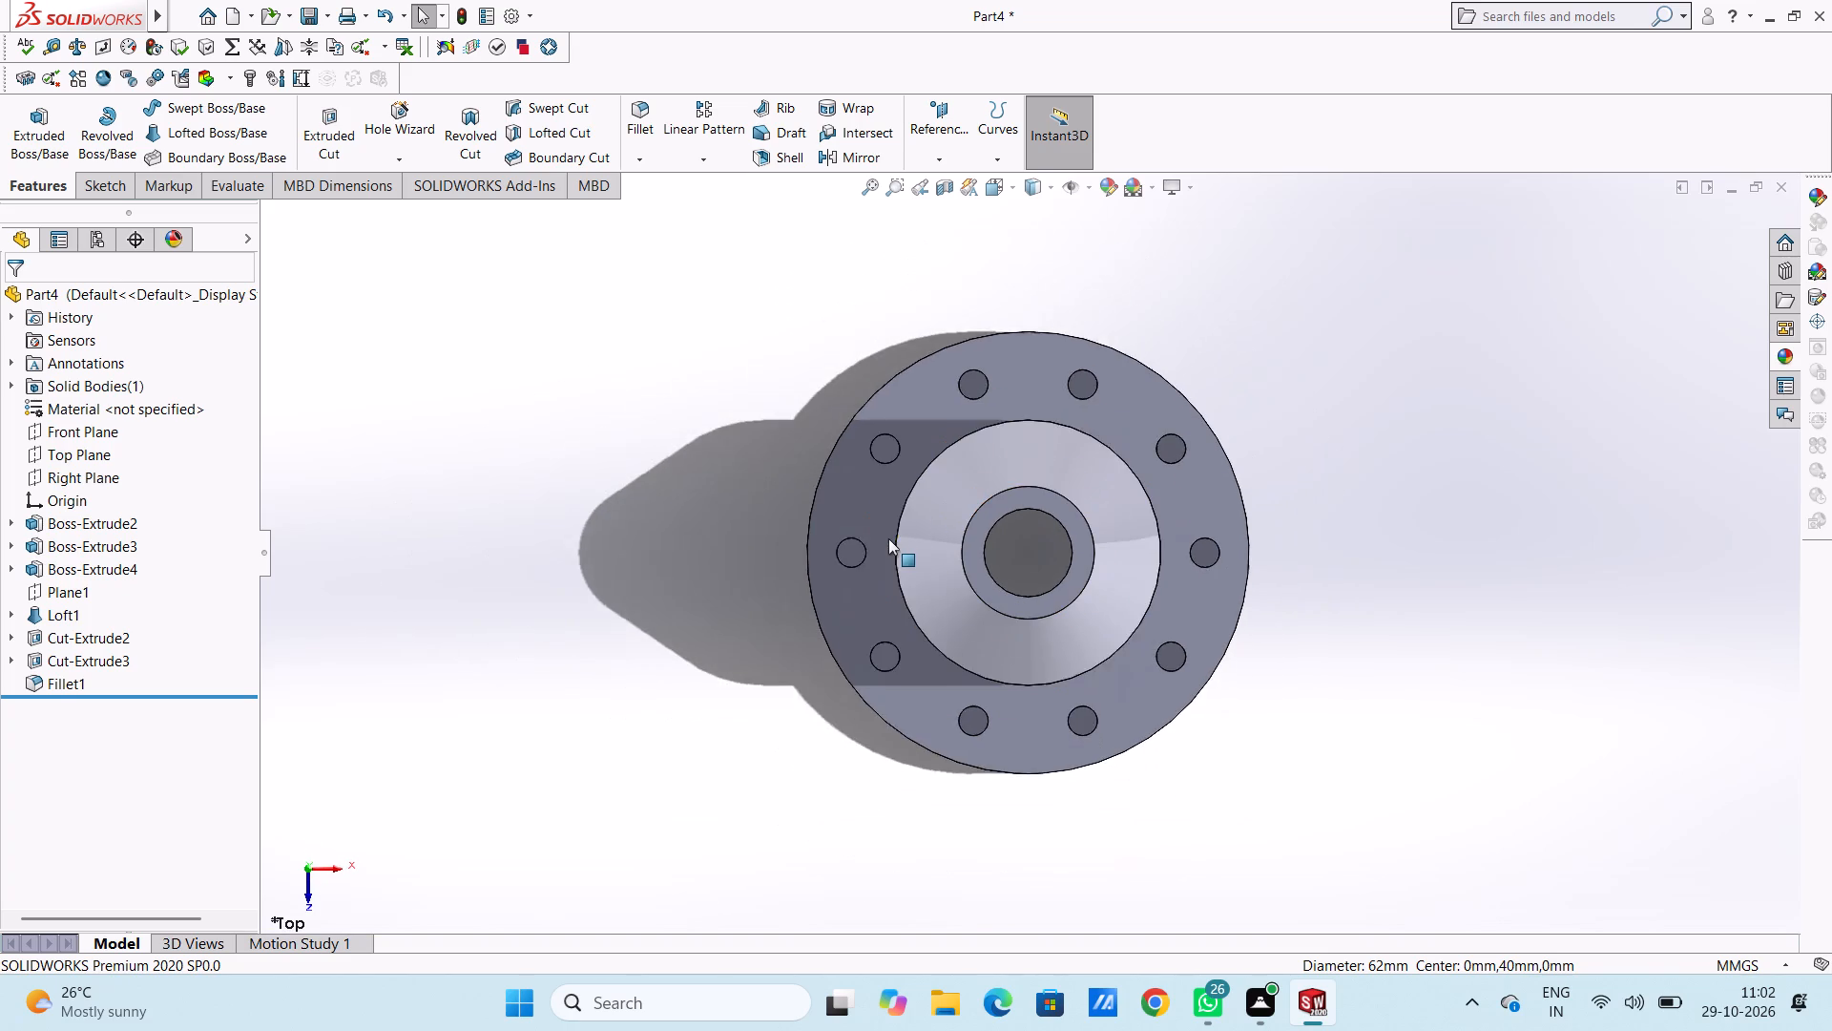
scroll(888, 538, up, 1)
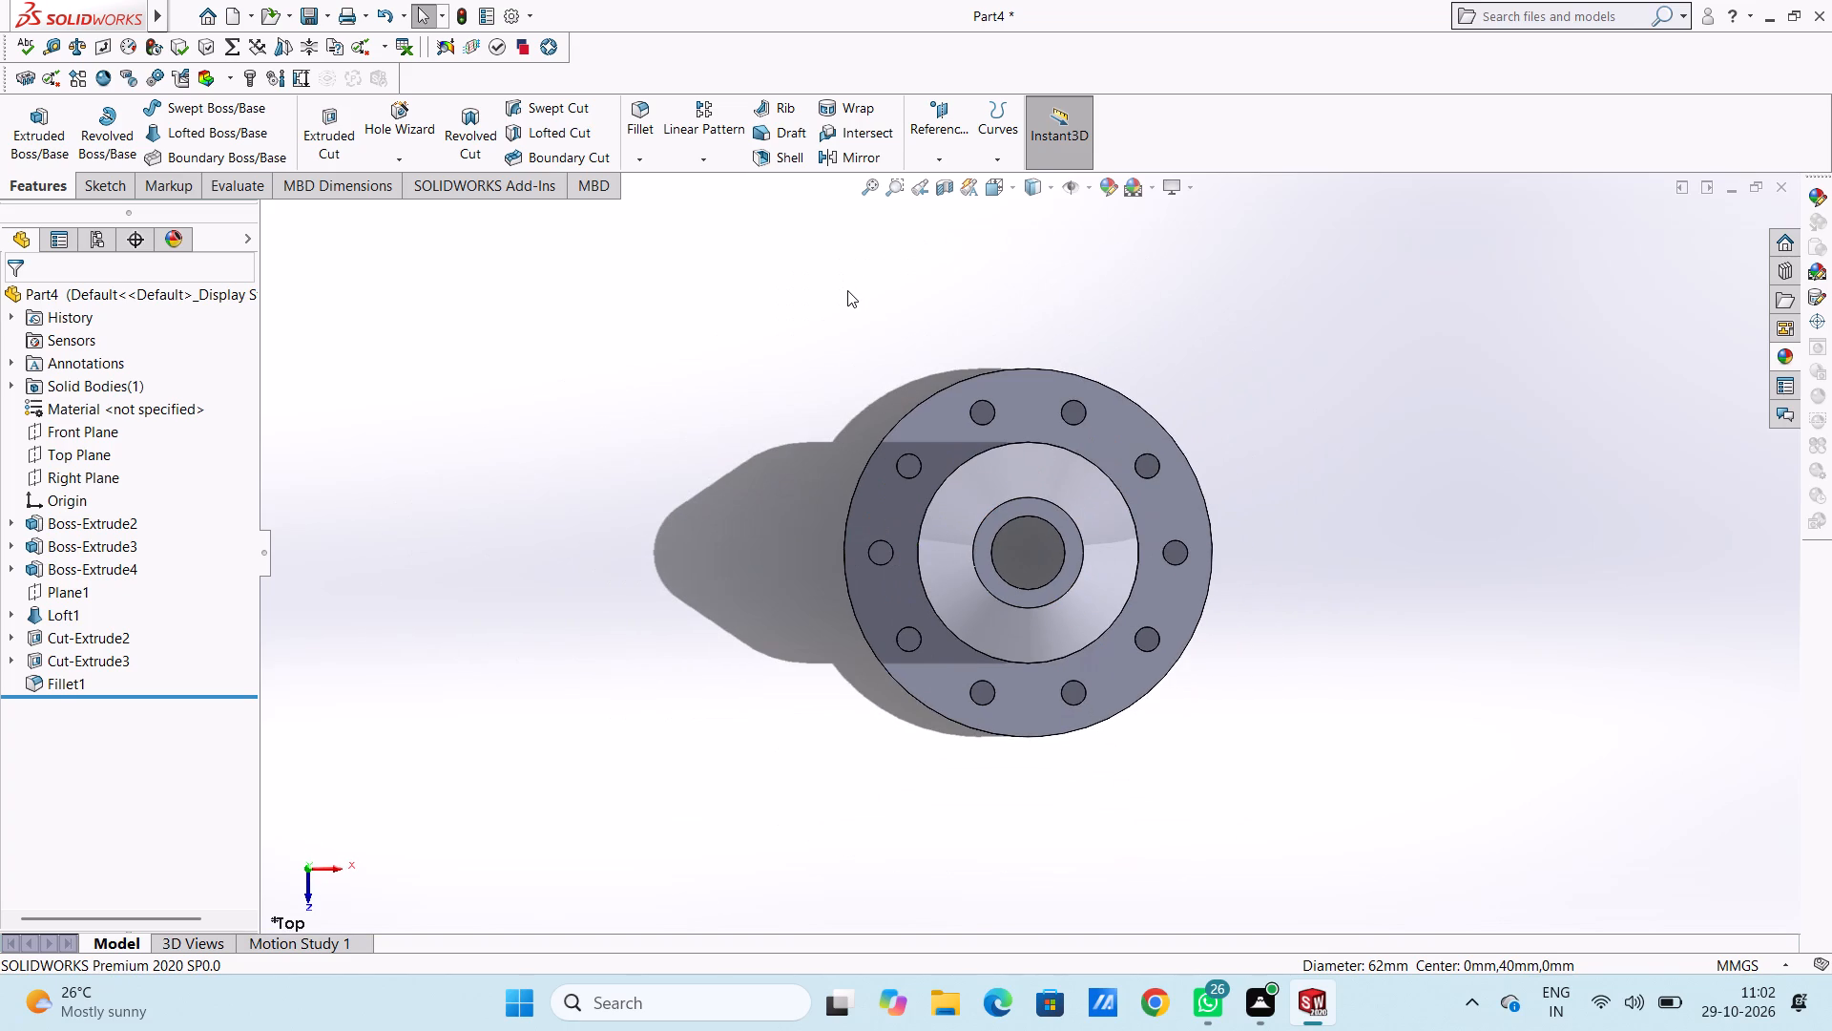
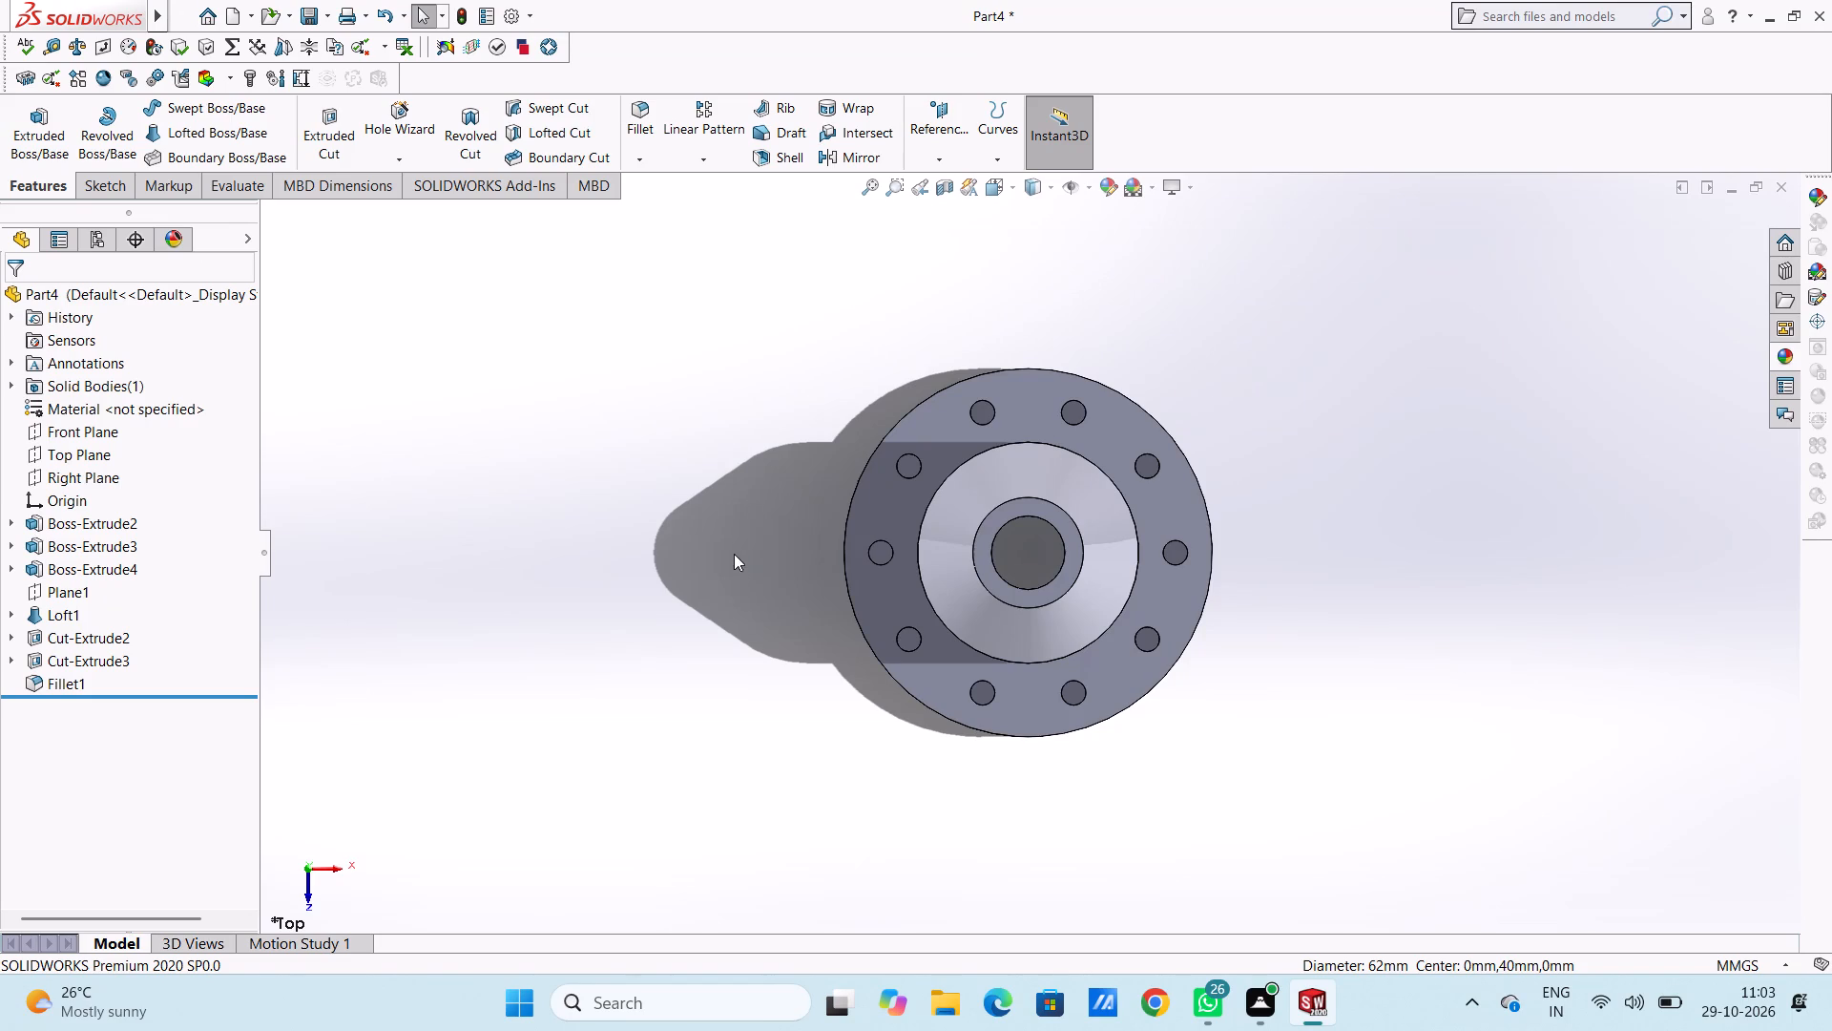
Examine the part's exterior from several angles, checking the tapered loft's top face and the cylinder's edges.
middle_drag(736, 567, 739, 353)
middle_drag(739, 494, 753, 467)
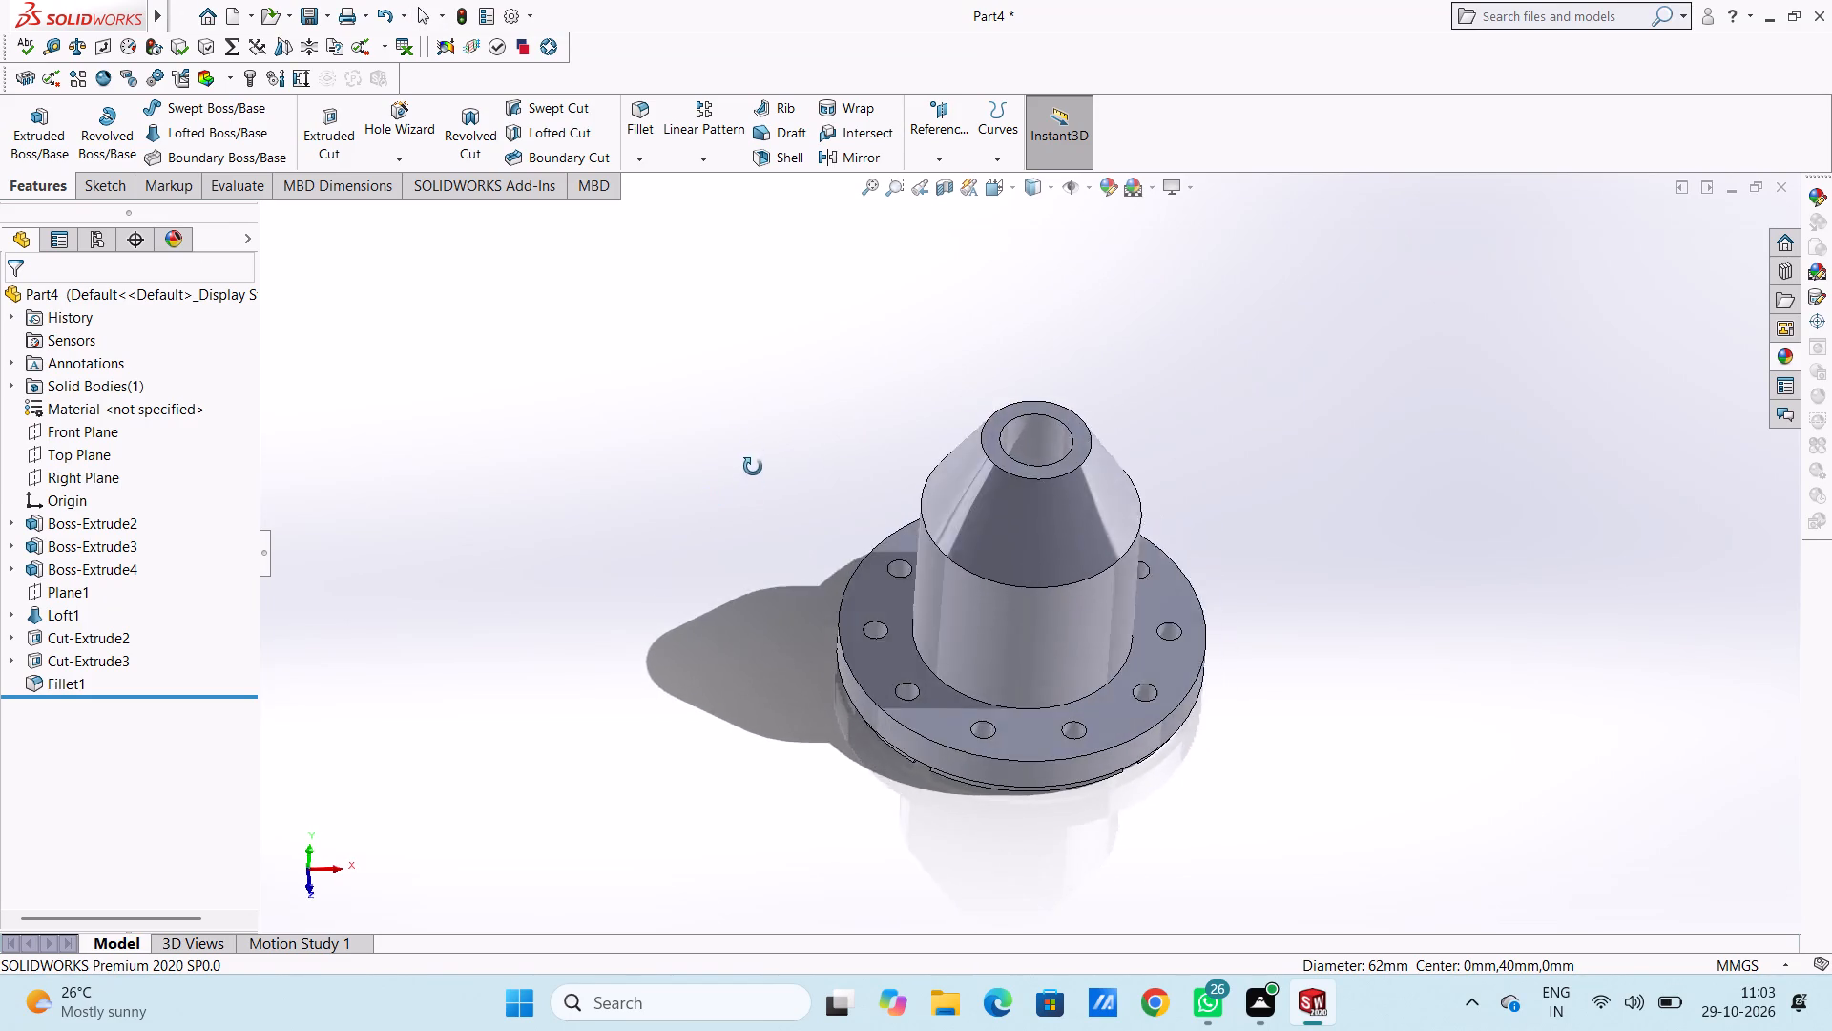
middle_drag(753, 467, 704, 388)
click(946, 109)
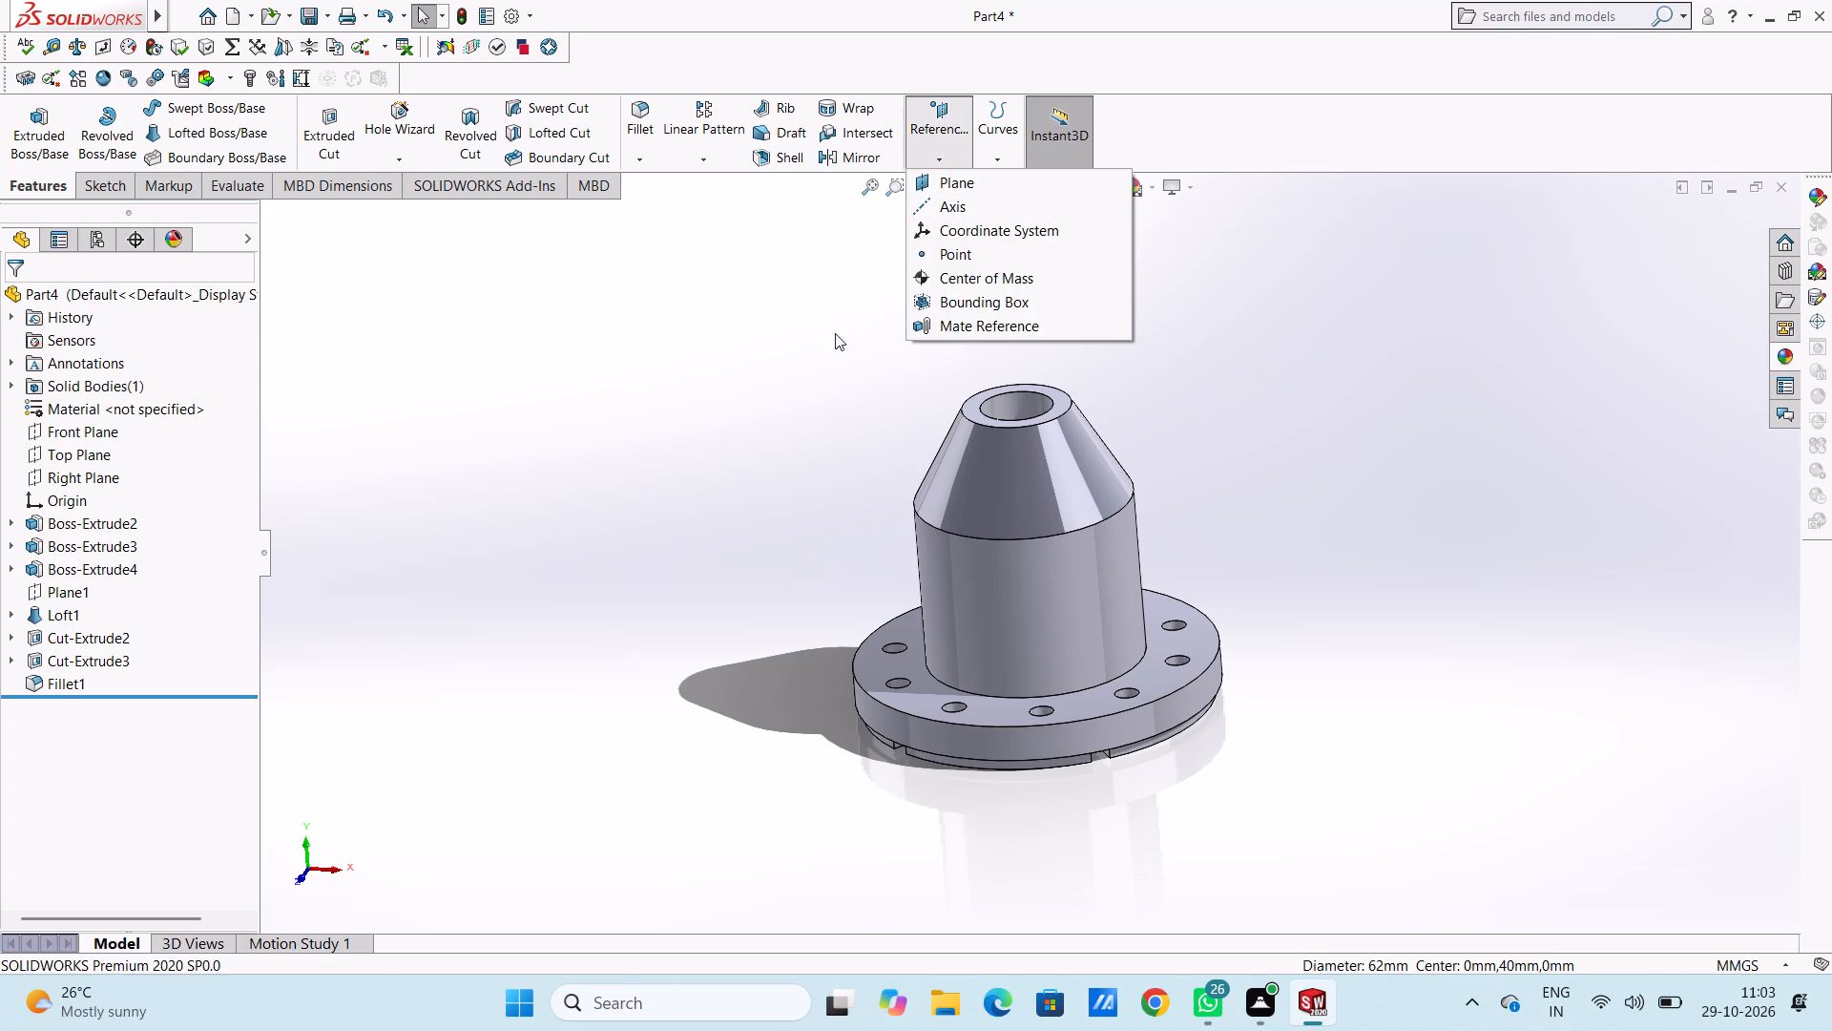
click(776, 379)
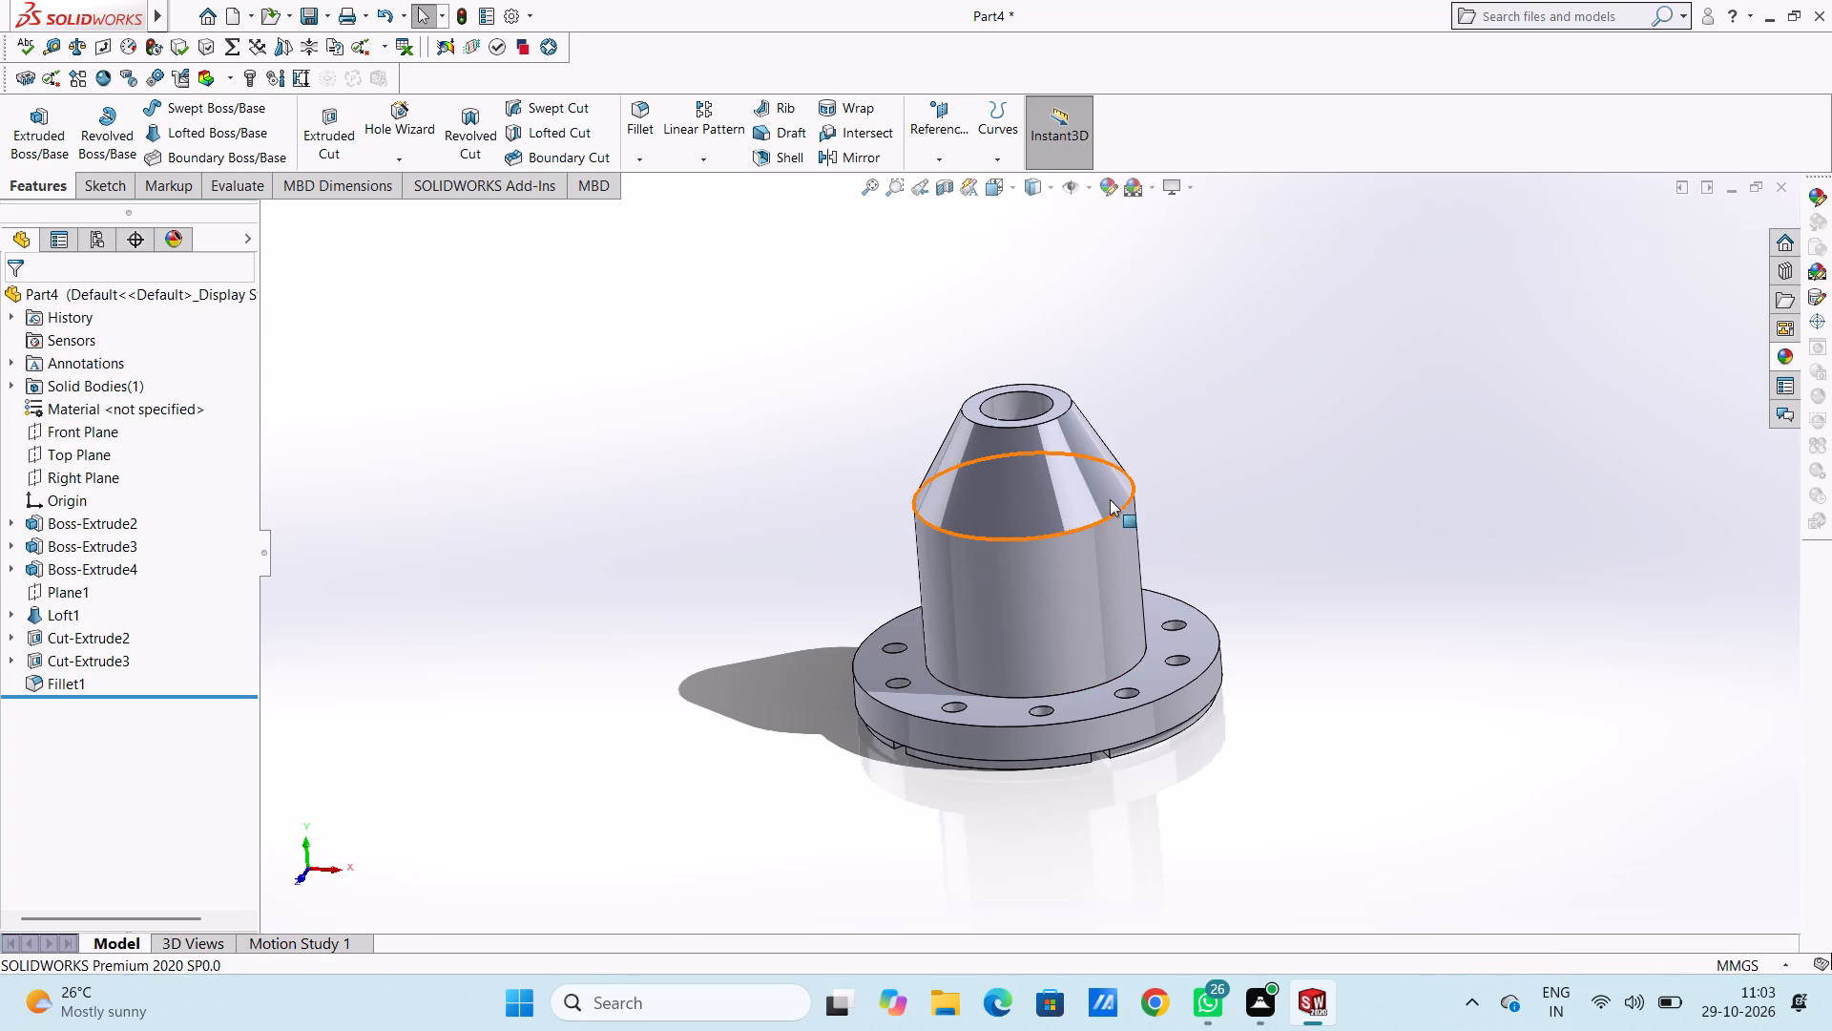
click(1121, 523)
click(1232, 528)
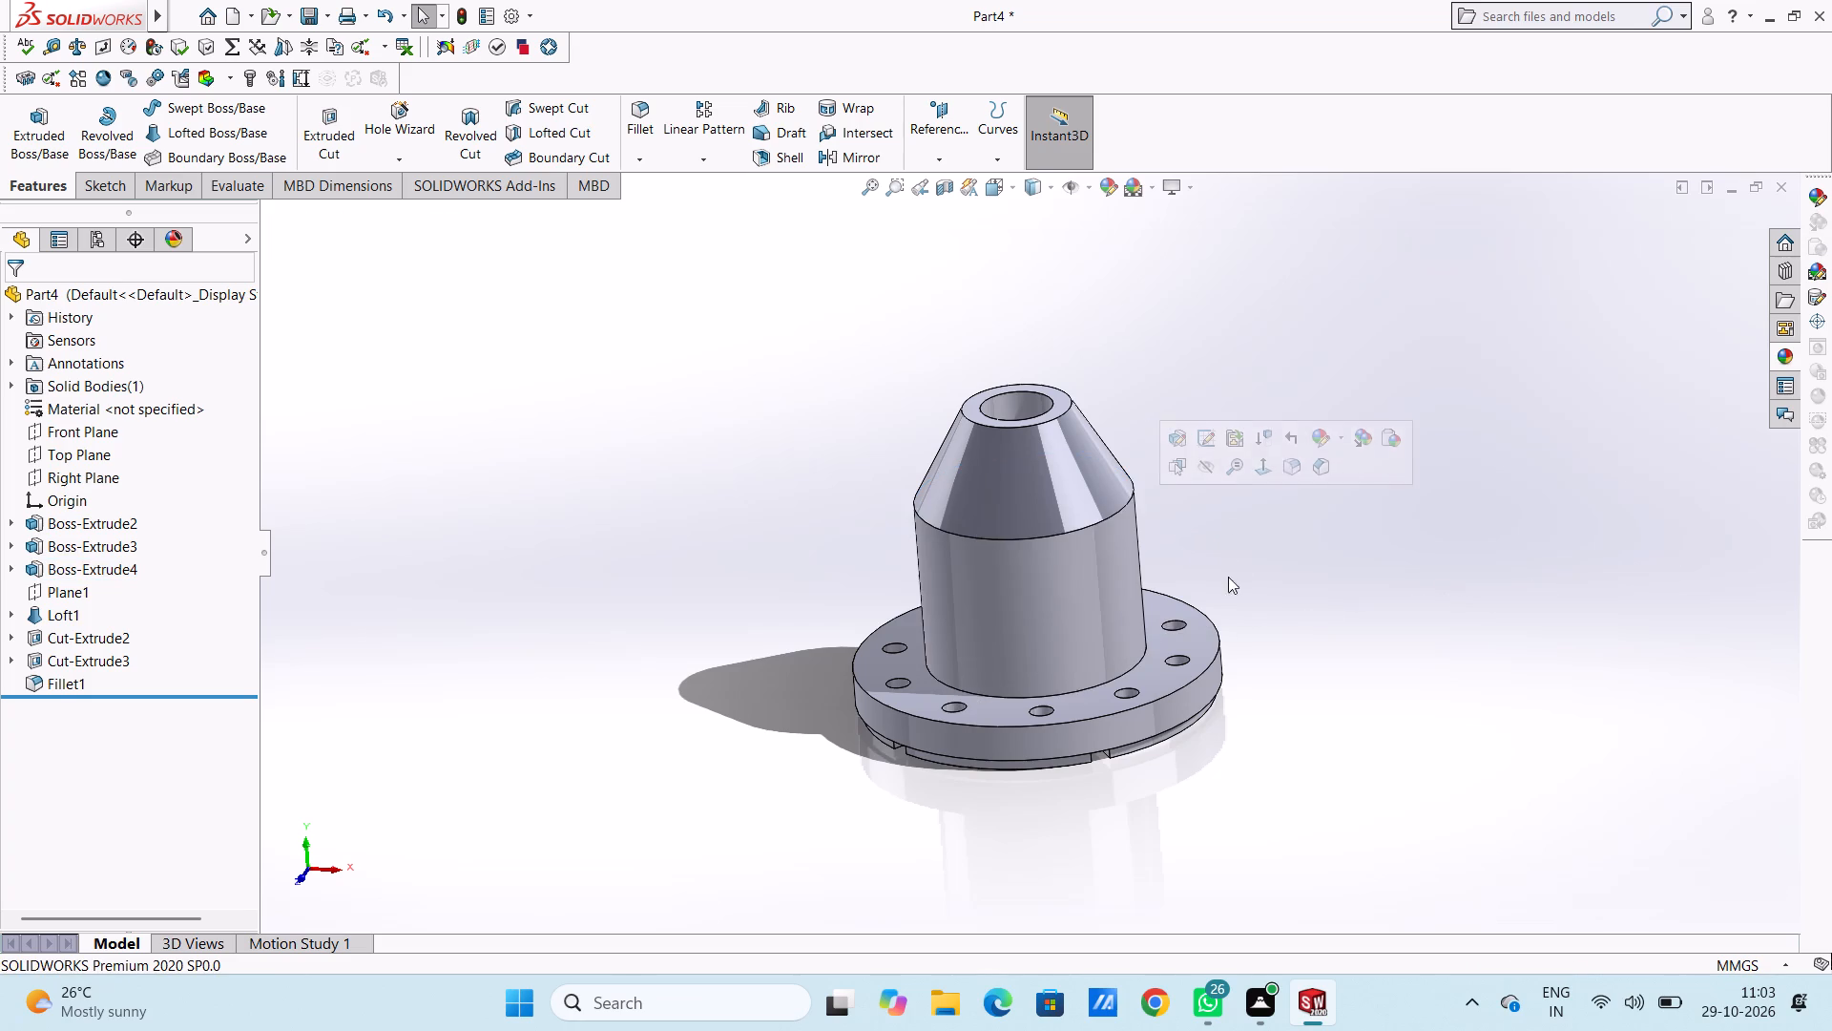
click(1124, 676)
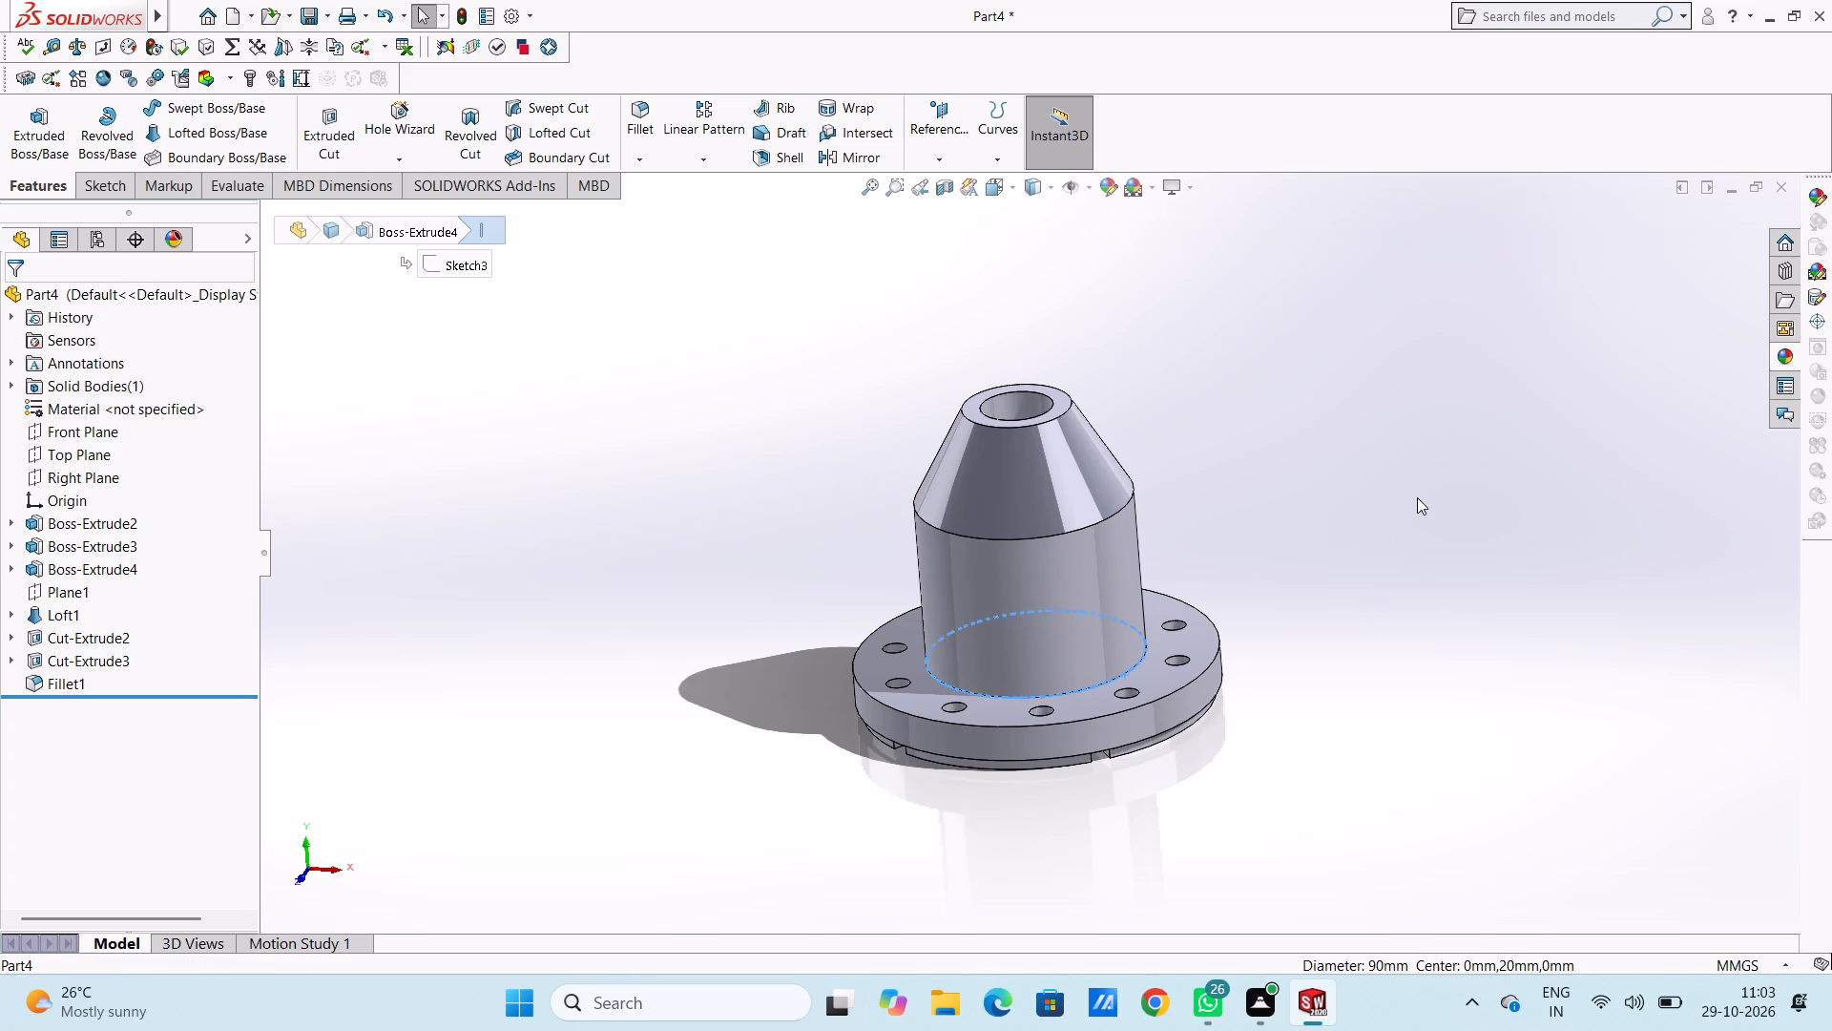
click(1417, 497)
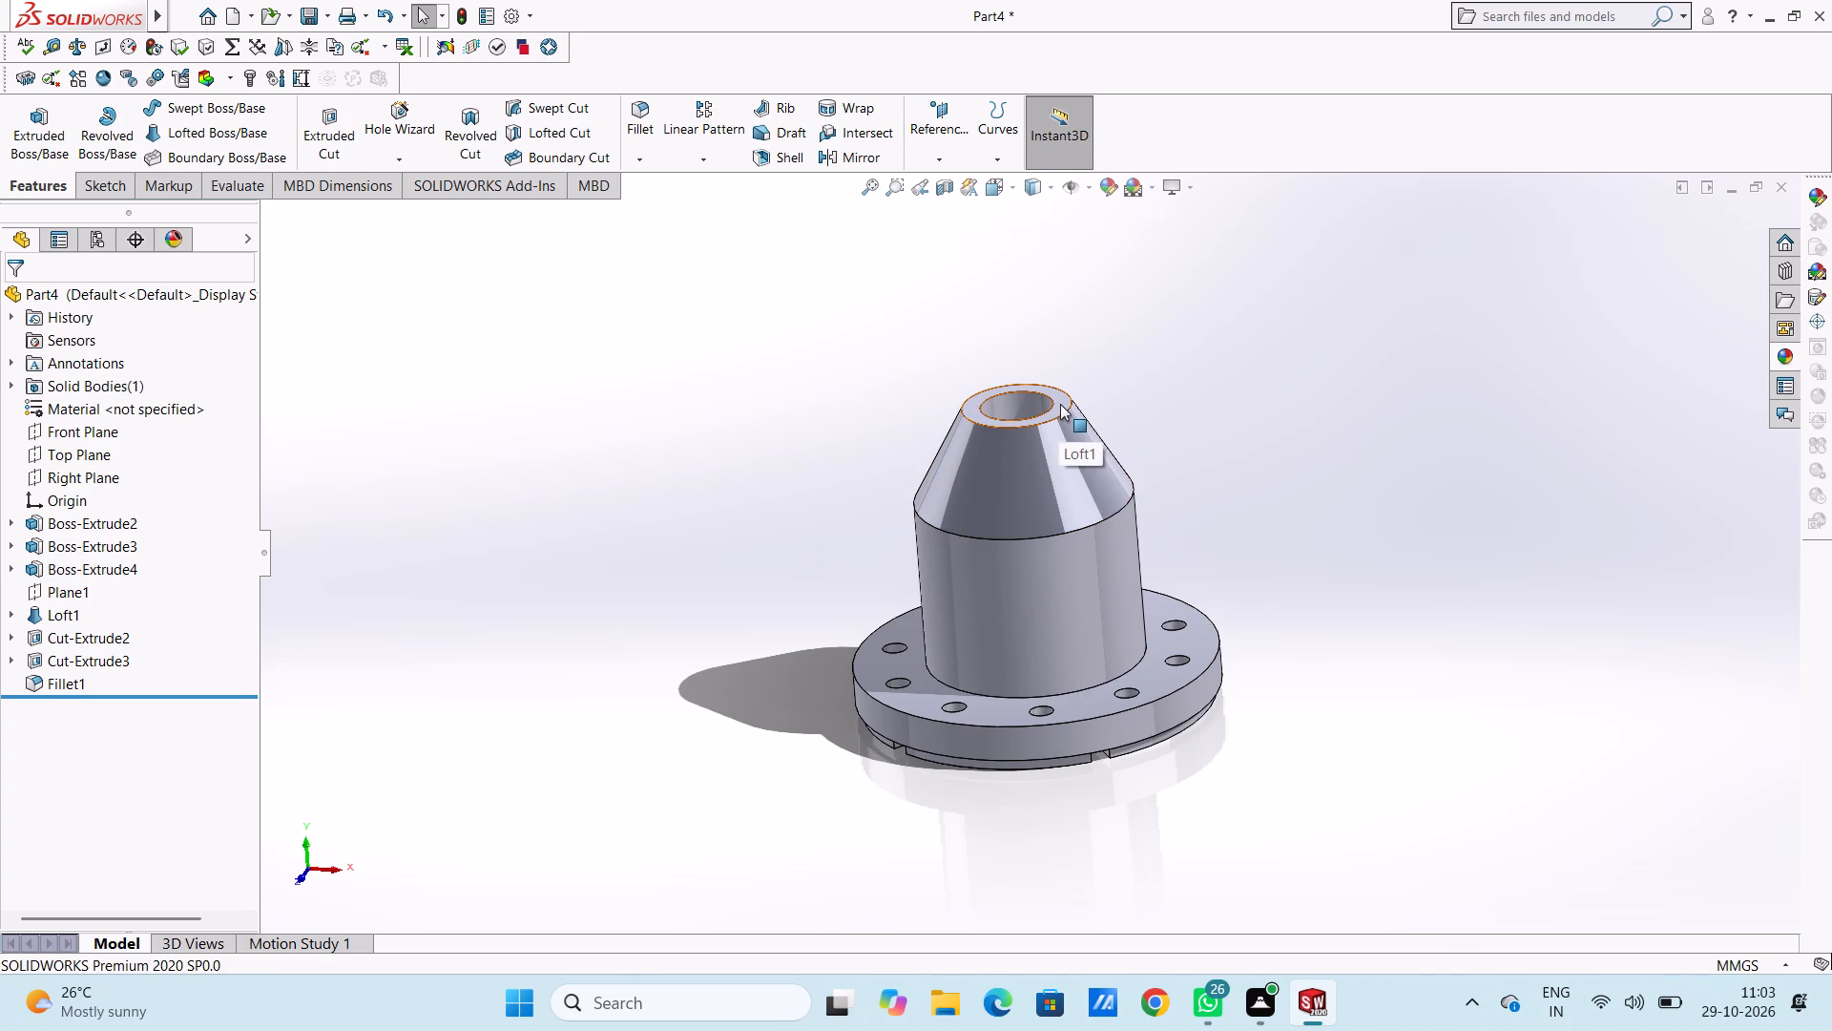
click(1061, 403)
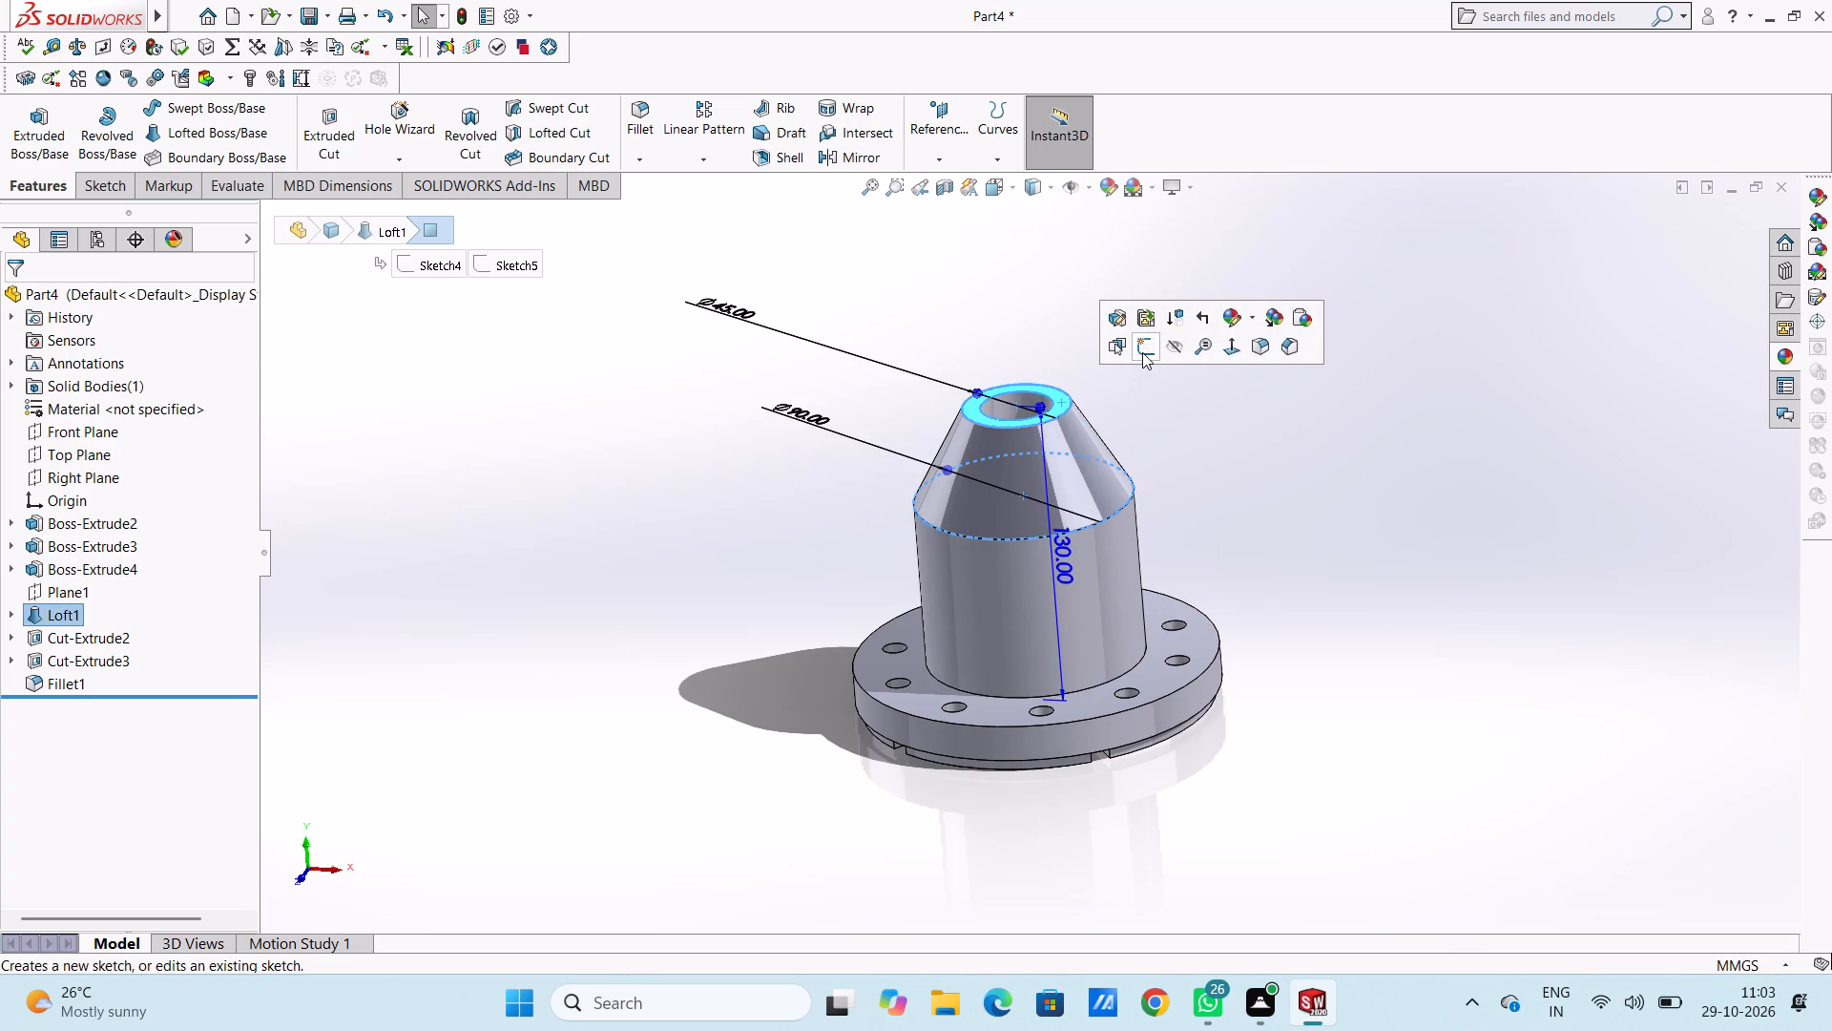
click(1218, 435)
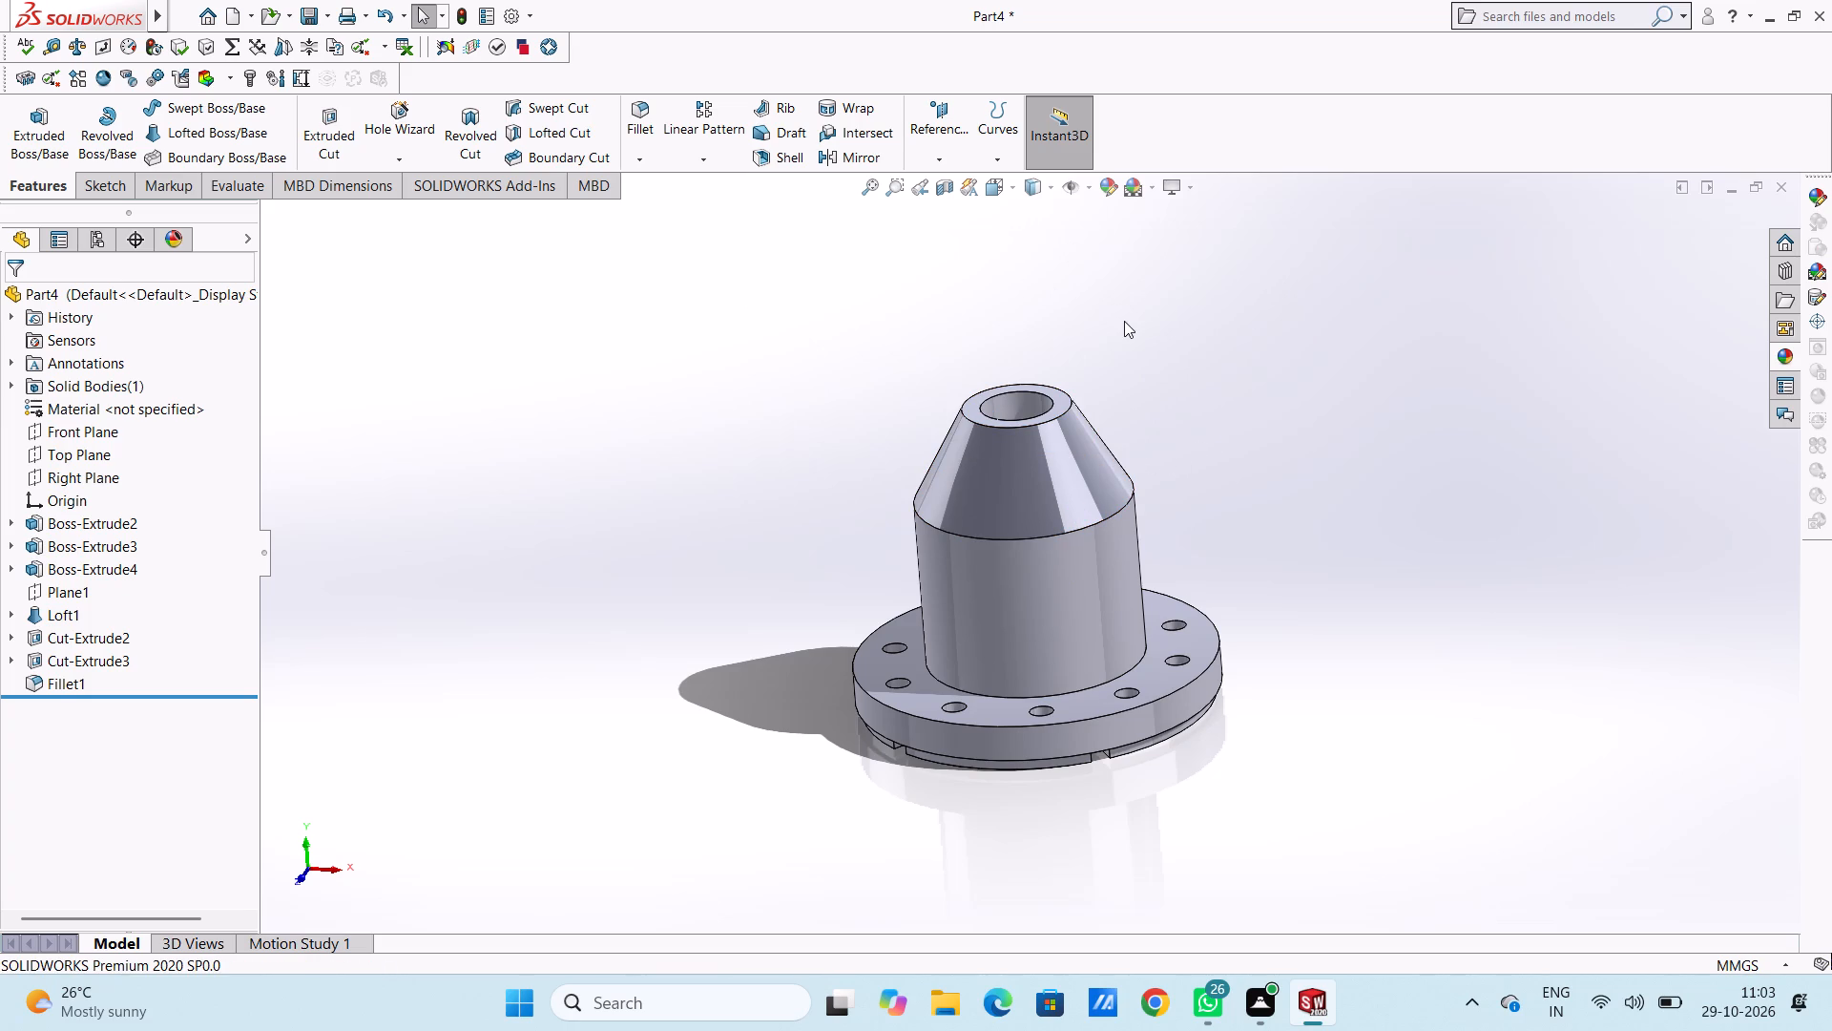
Create a reference plane parallel to the Front Plane at a 0 mm offset.
key(ctrl+5)
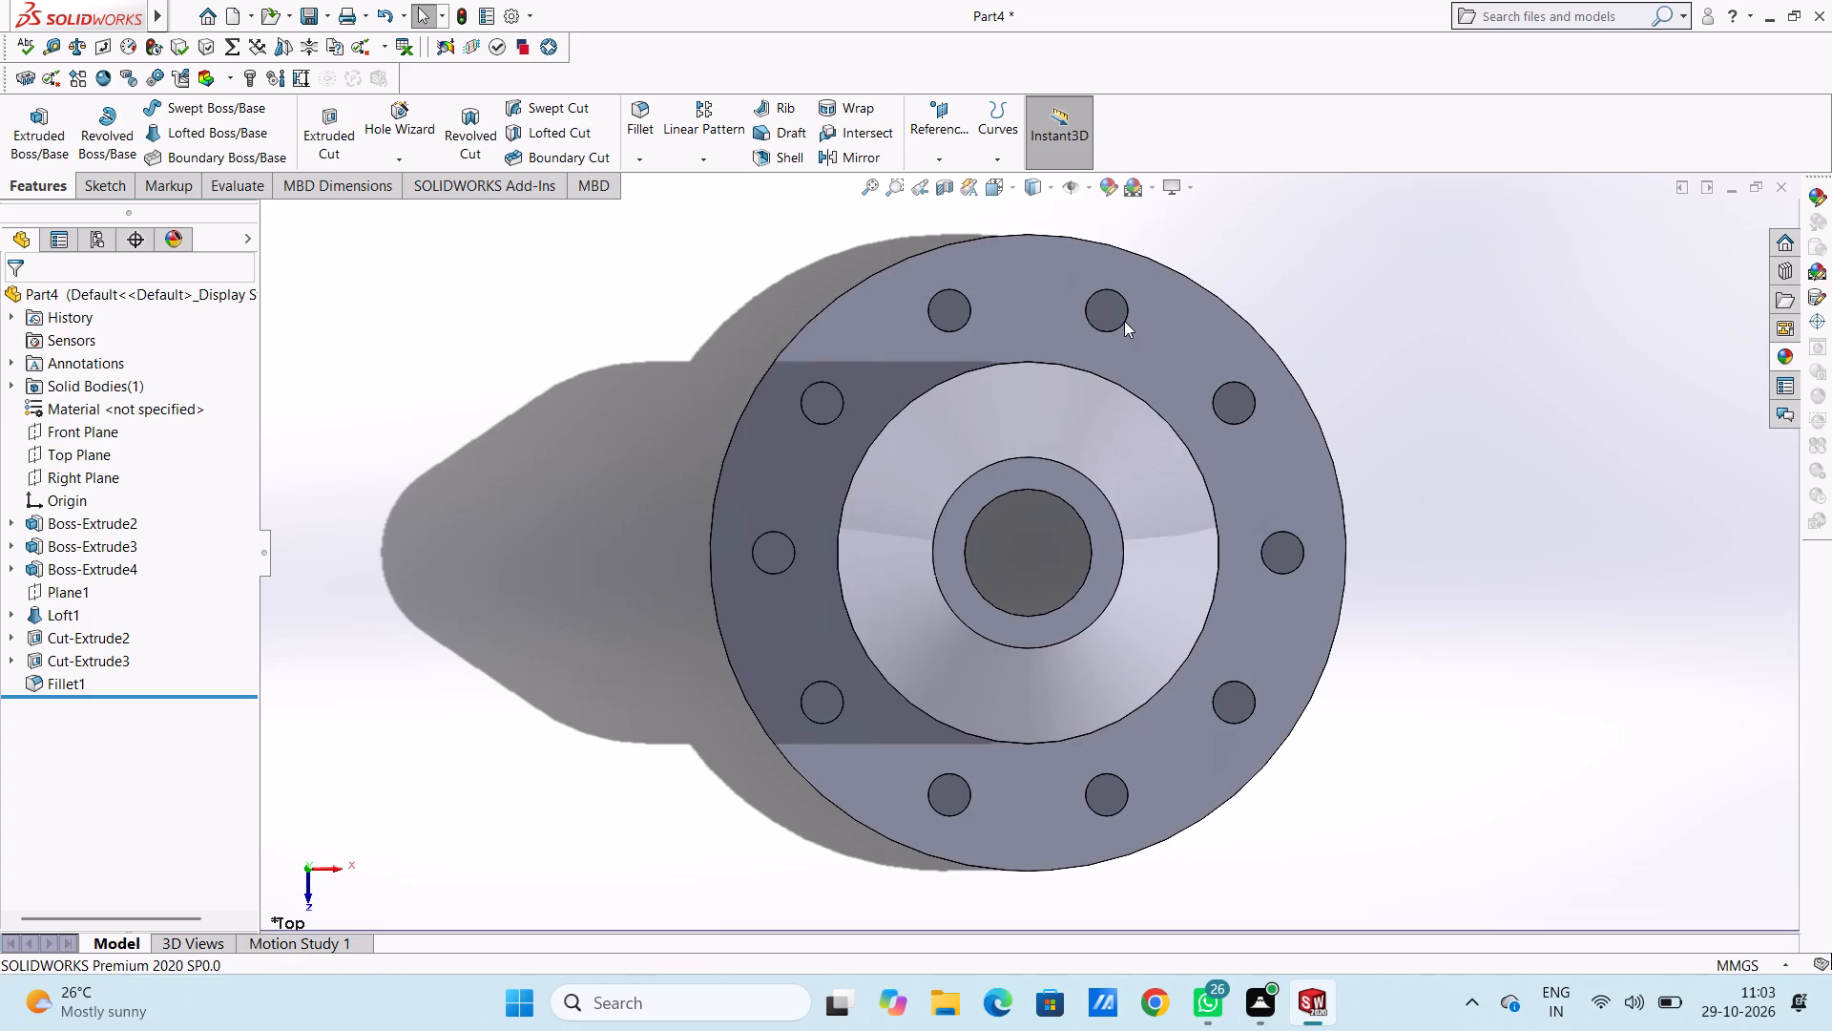
scroll(1116, 455, up, 4)
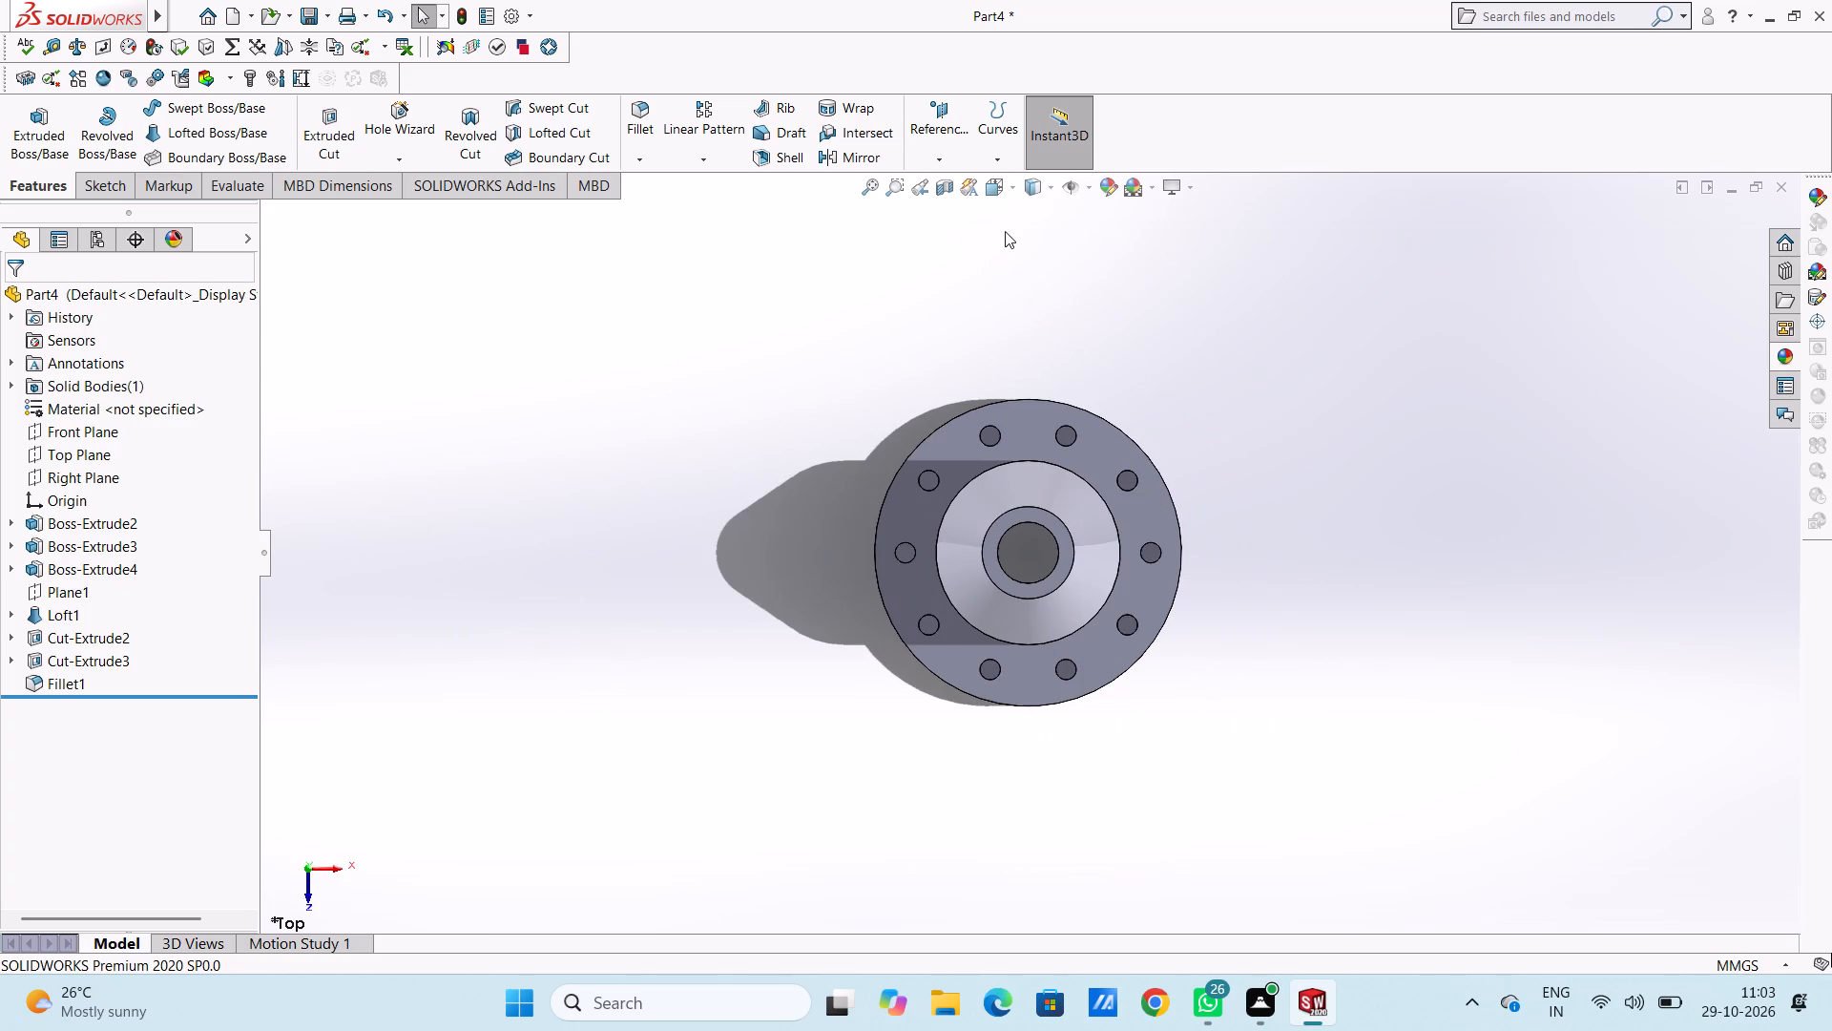
click(955, 115)
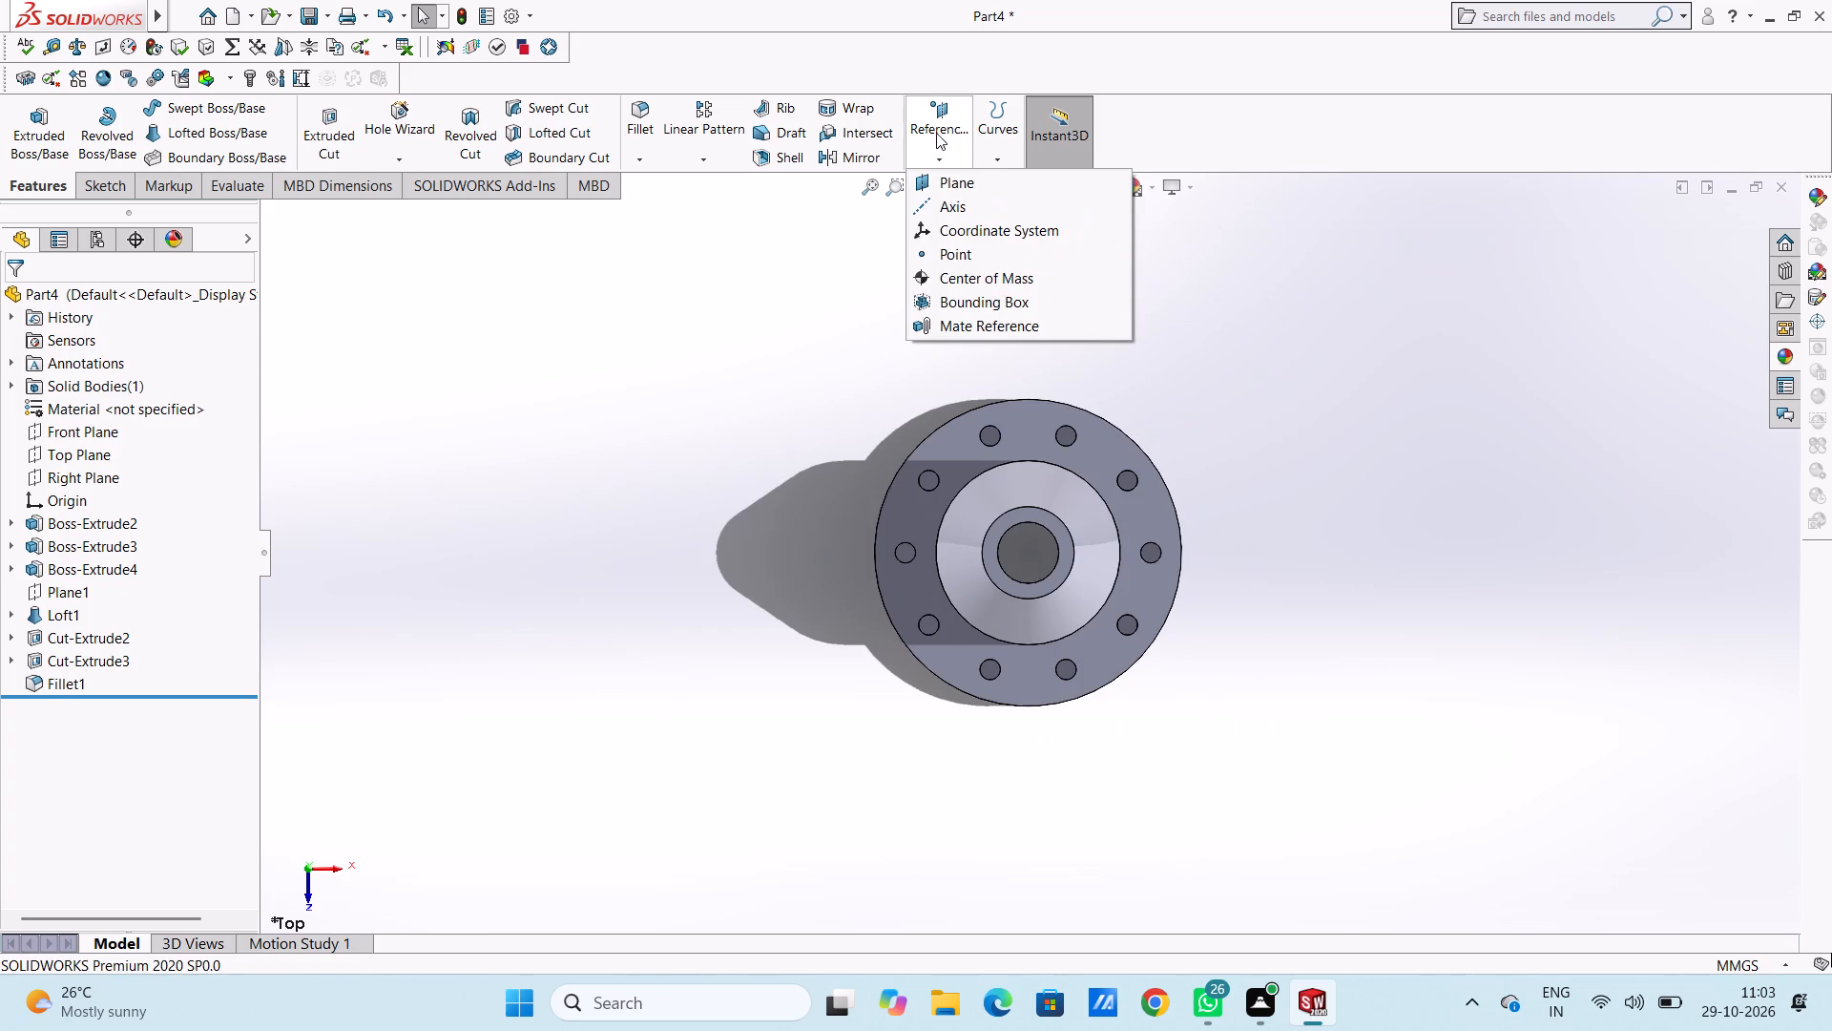
click(953, 189)
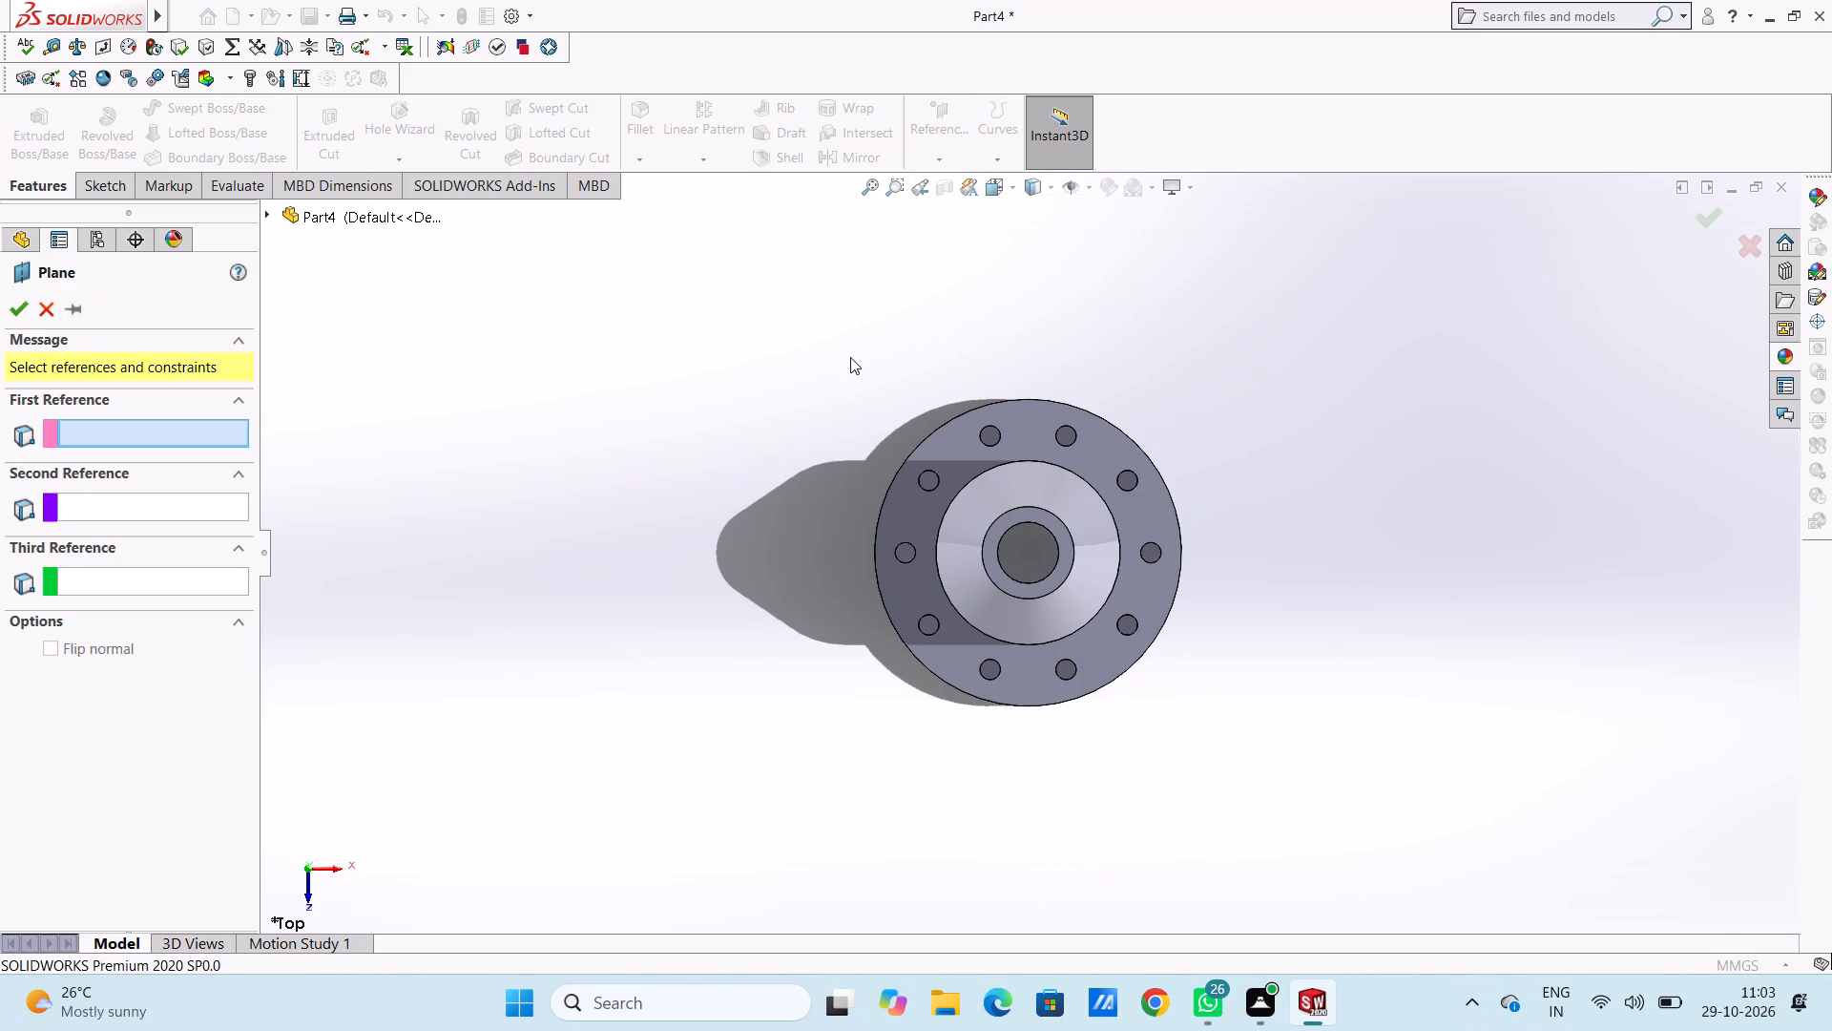
click(326, 223)
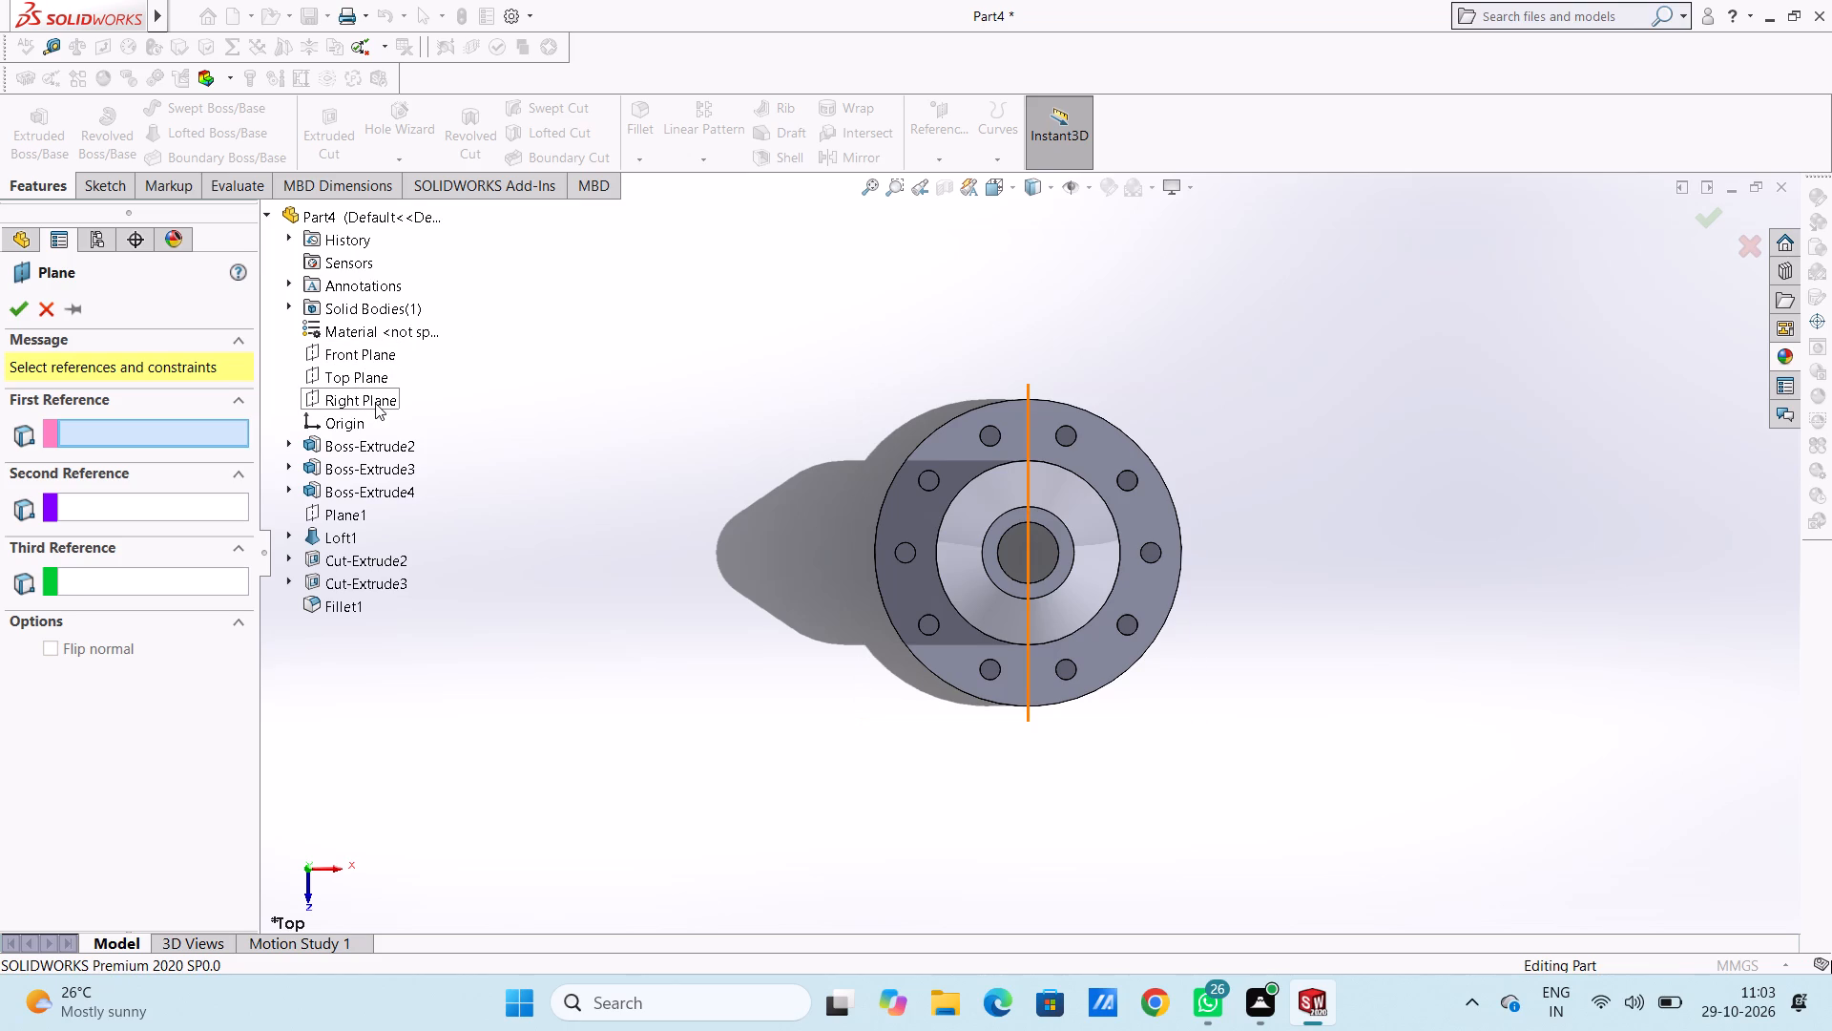
click(369, 352)
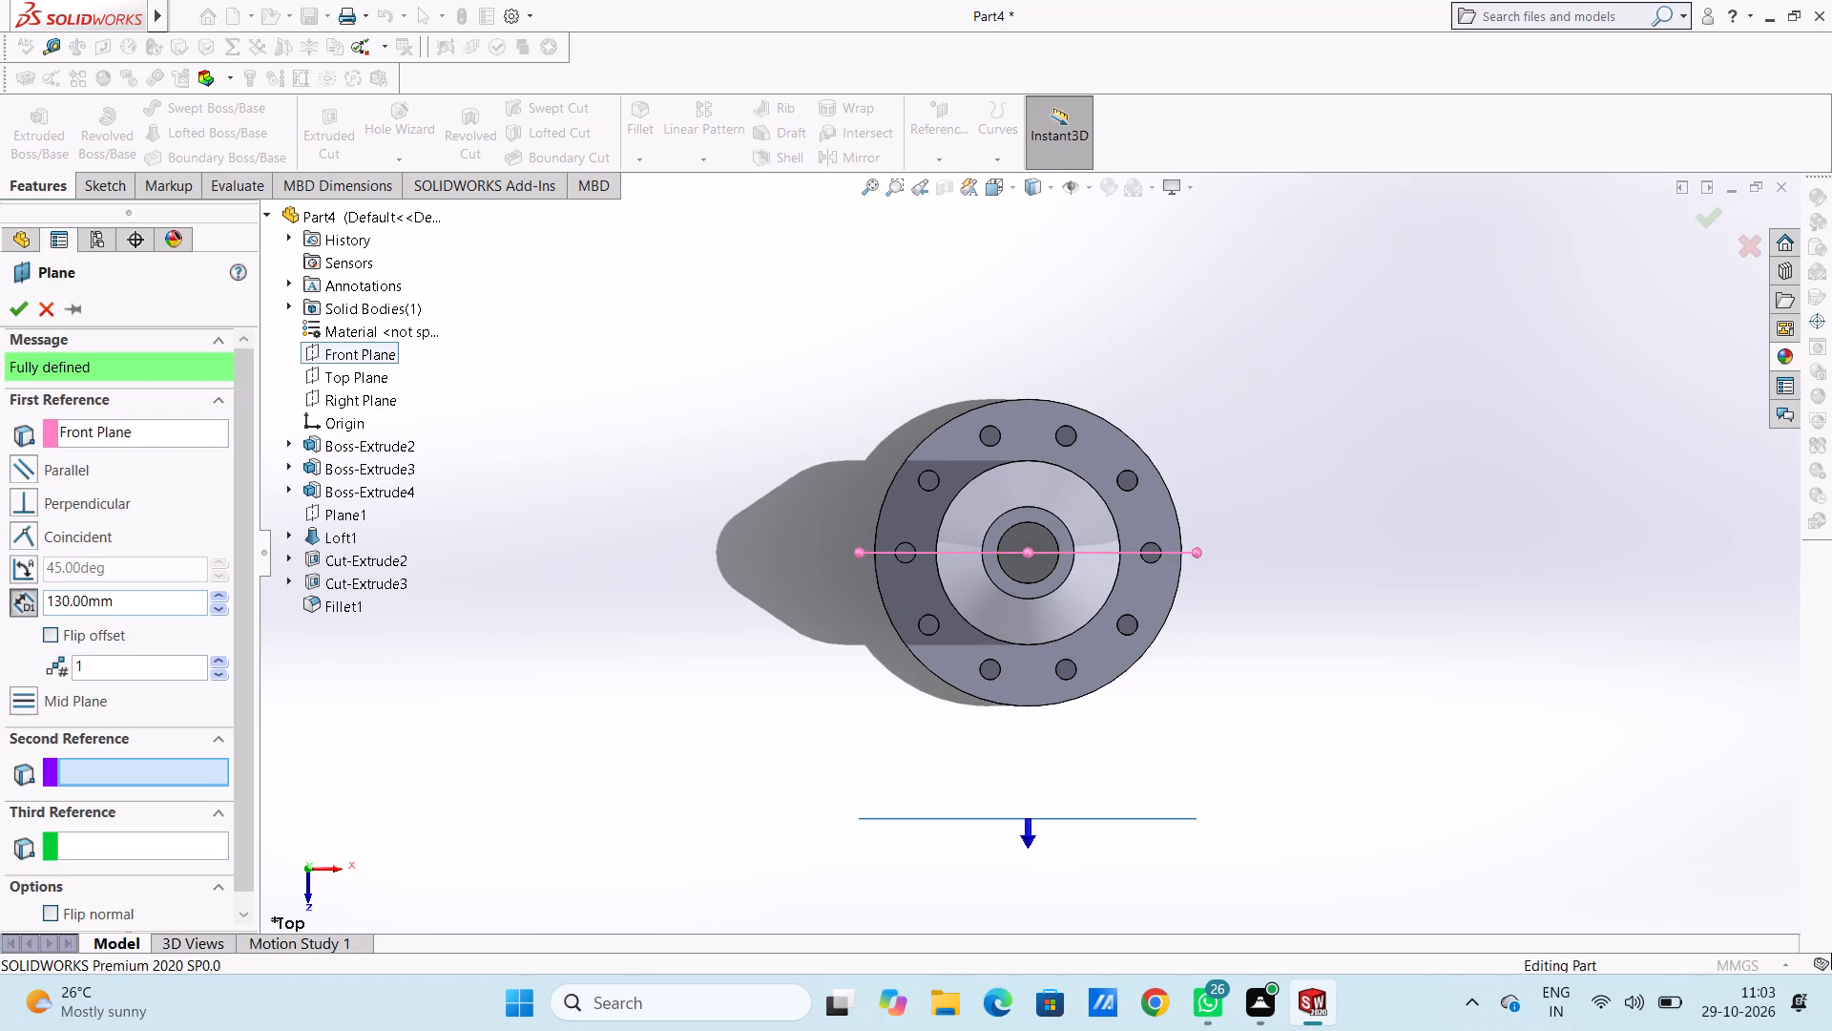
double_click(119, 605)
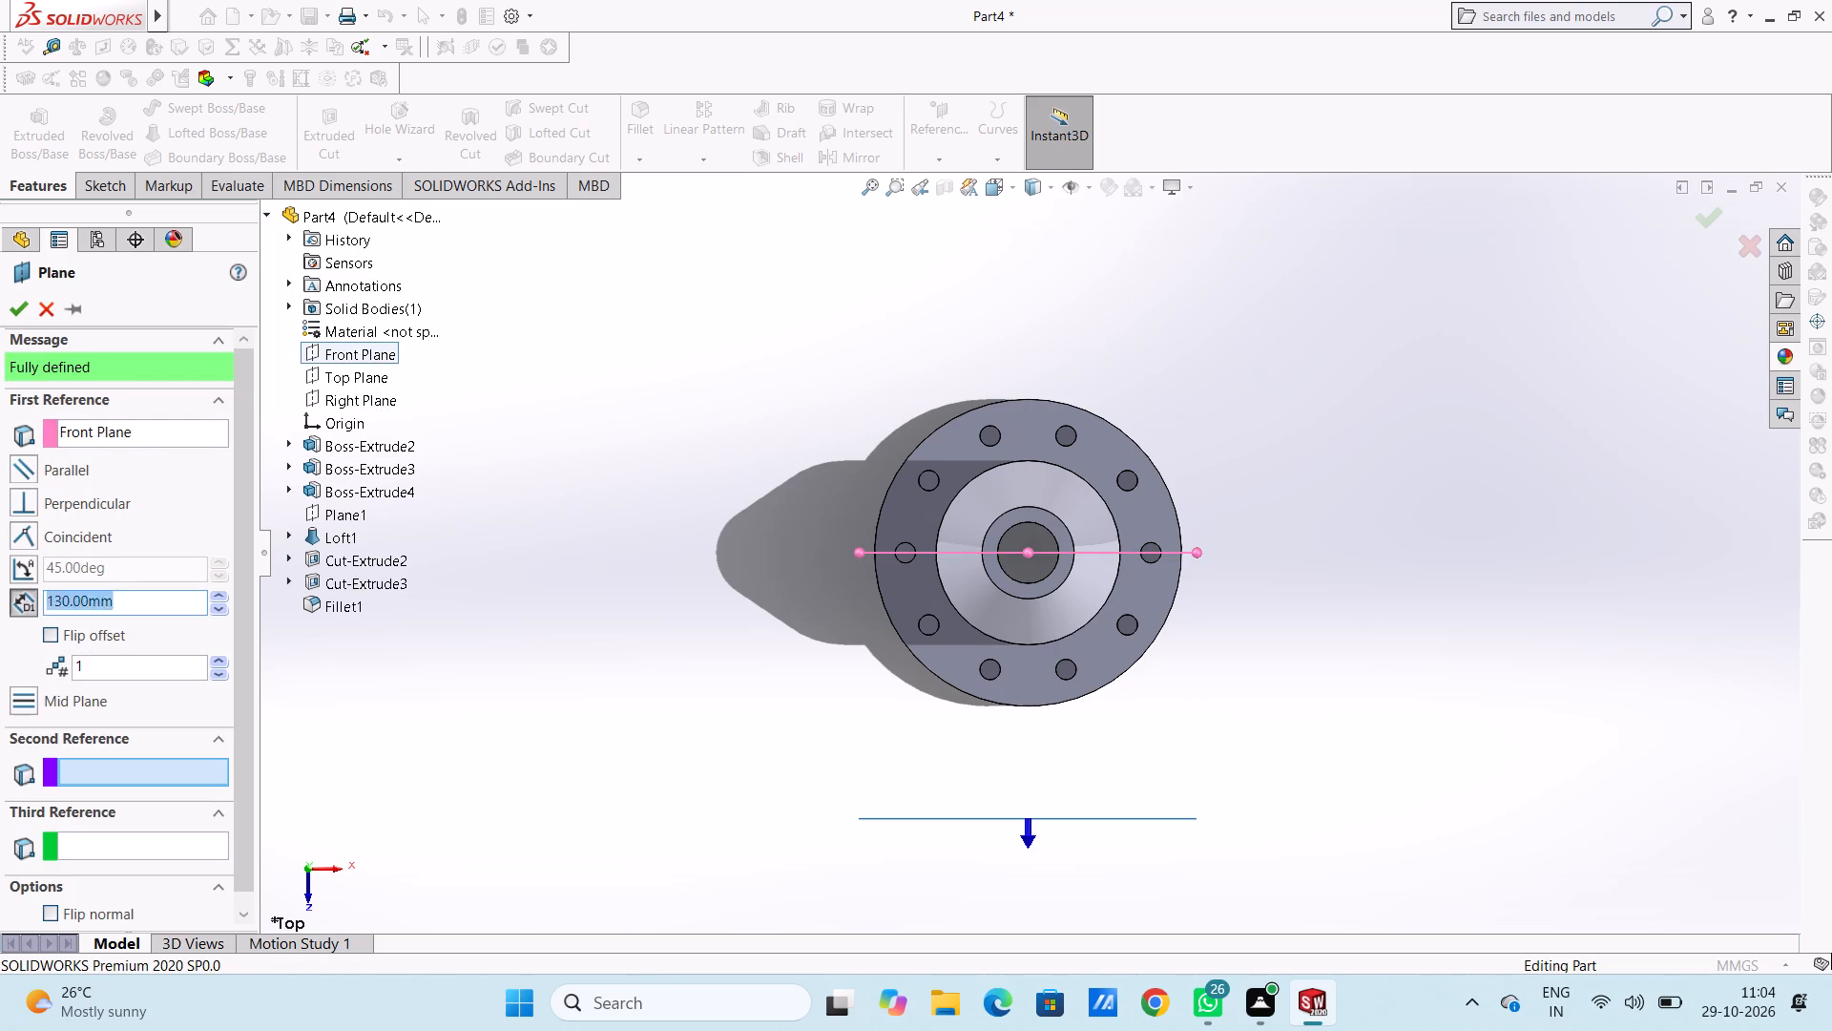
key(0)
key(Return)
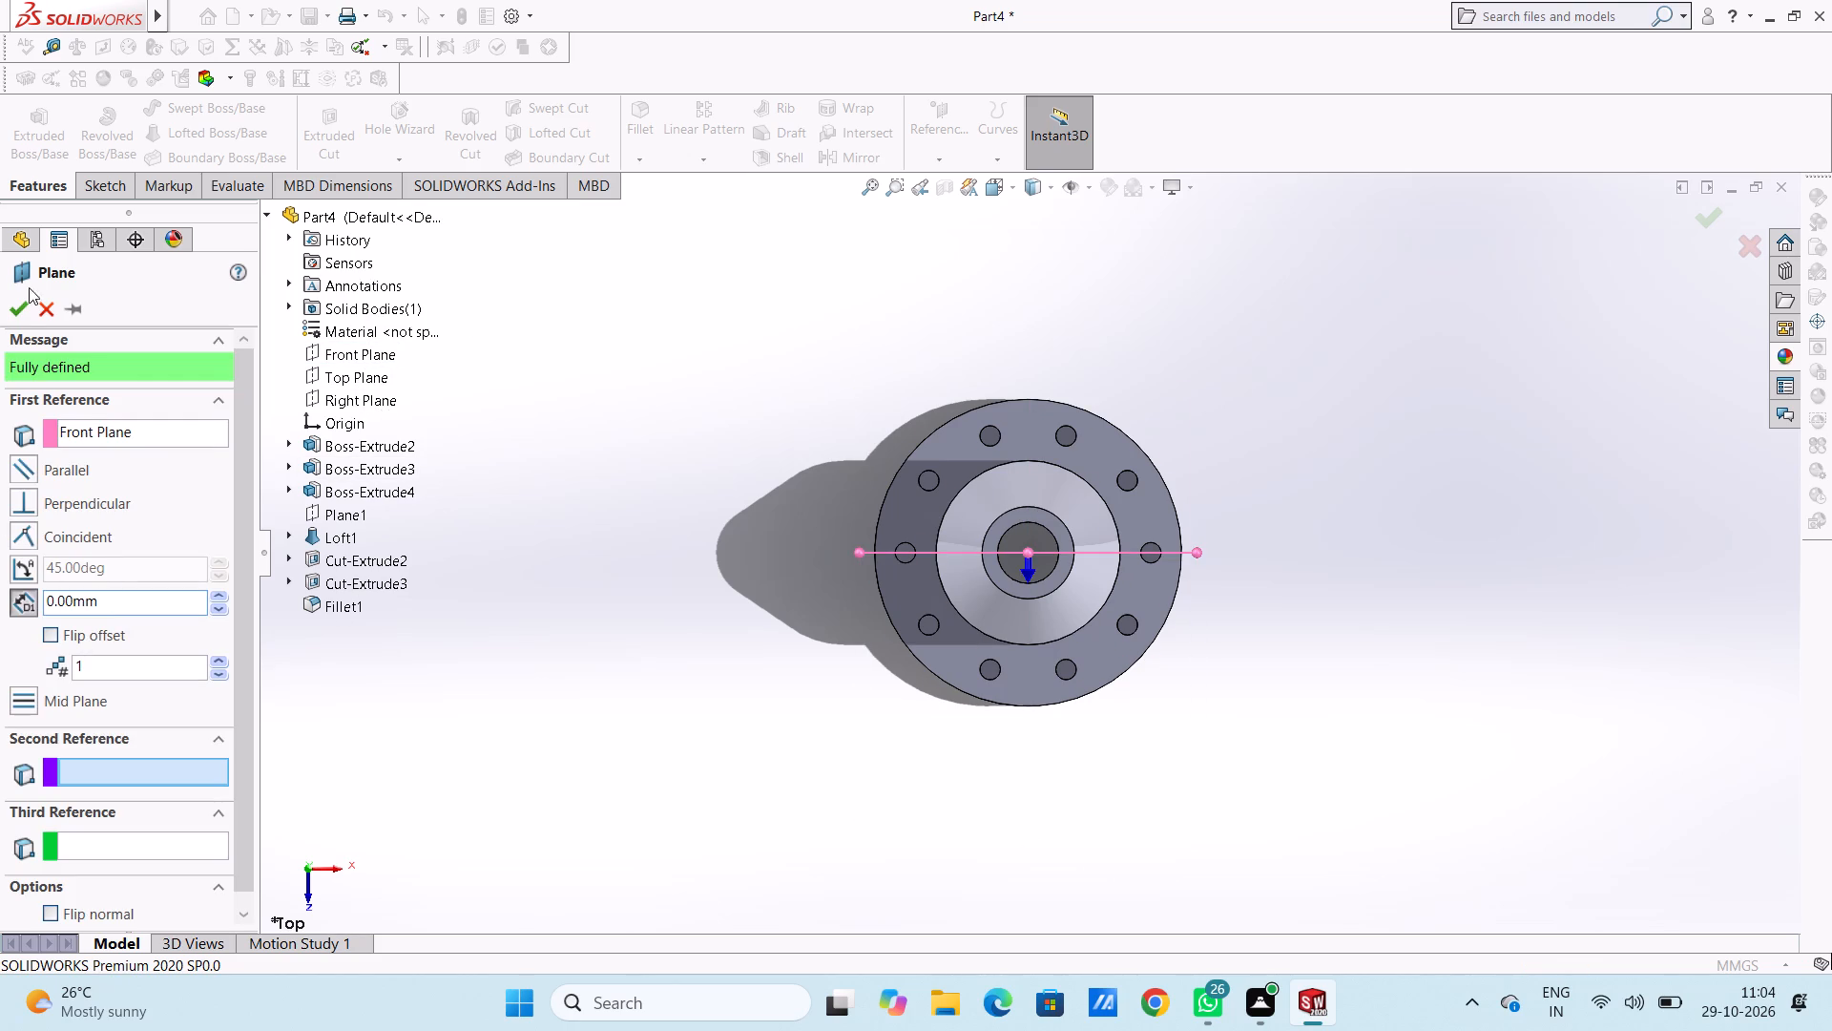
click(21, 312)
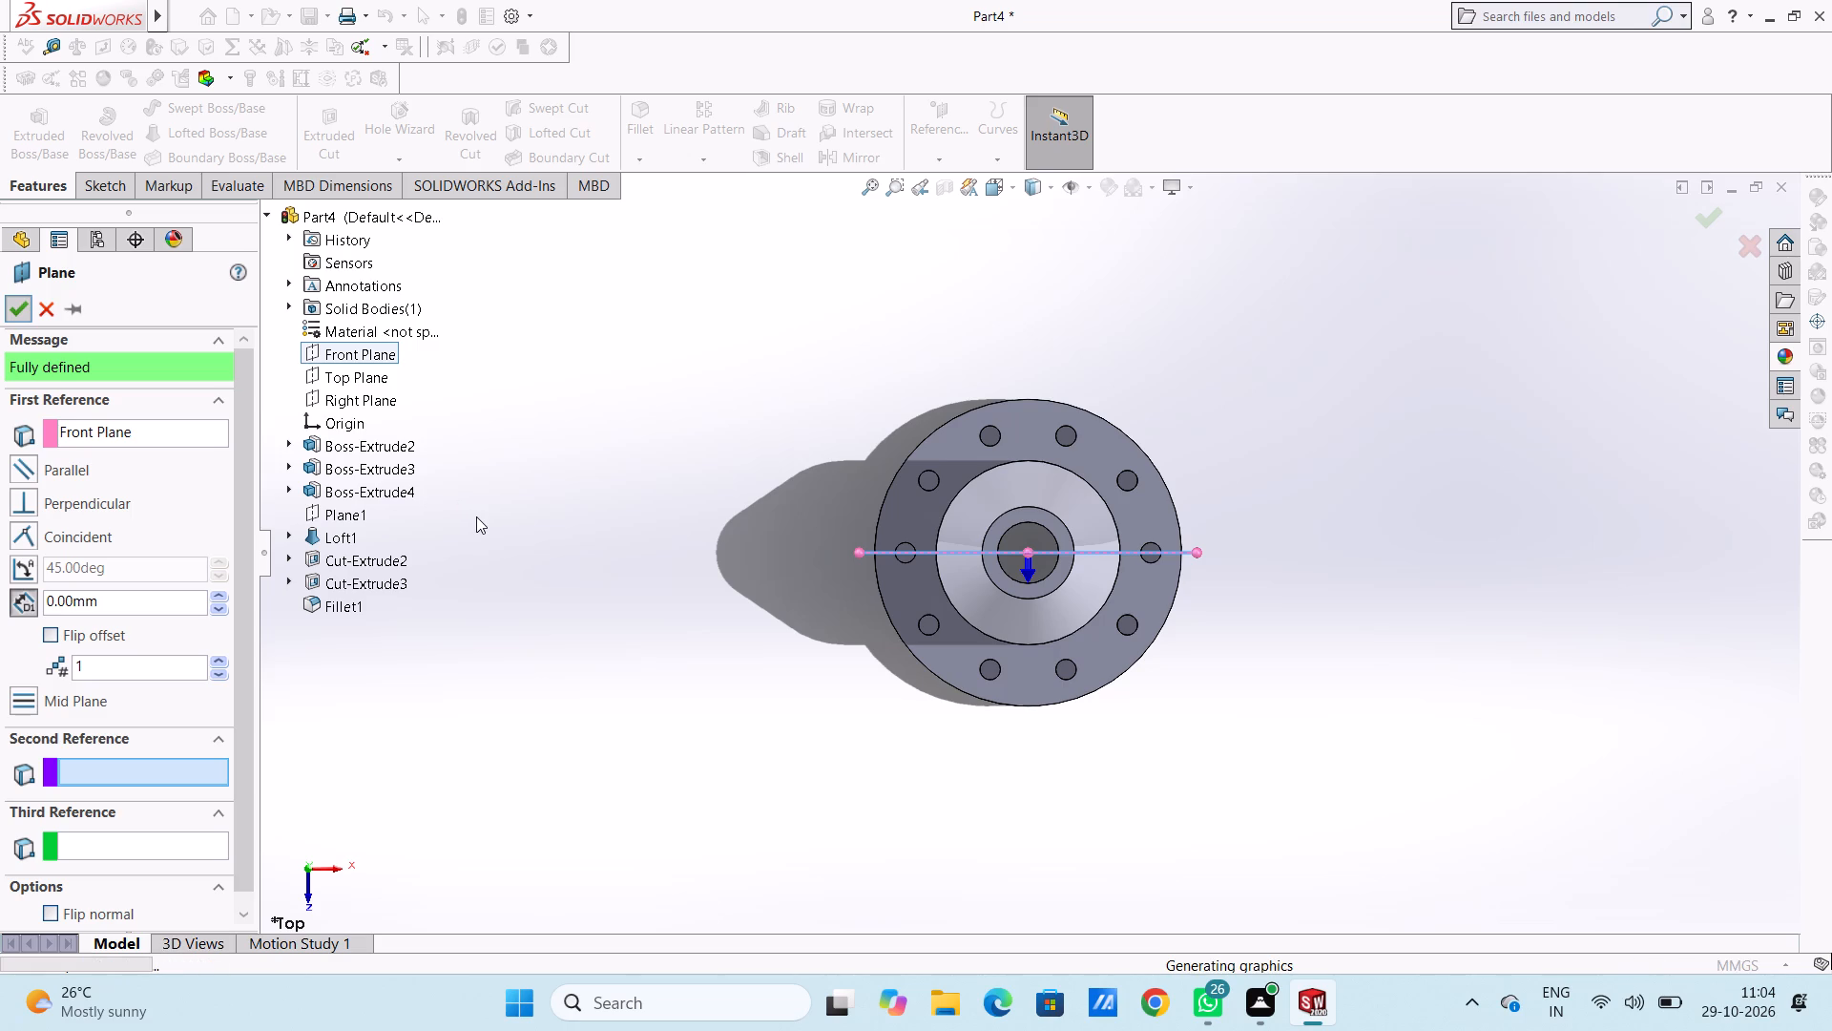
Open a new sketch on the reference plane Plane2, viewed from the front.
click(555, 513)
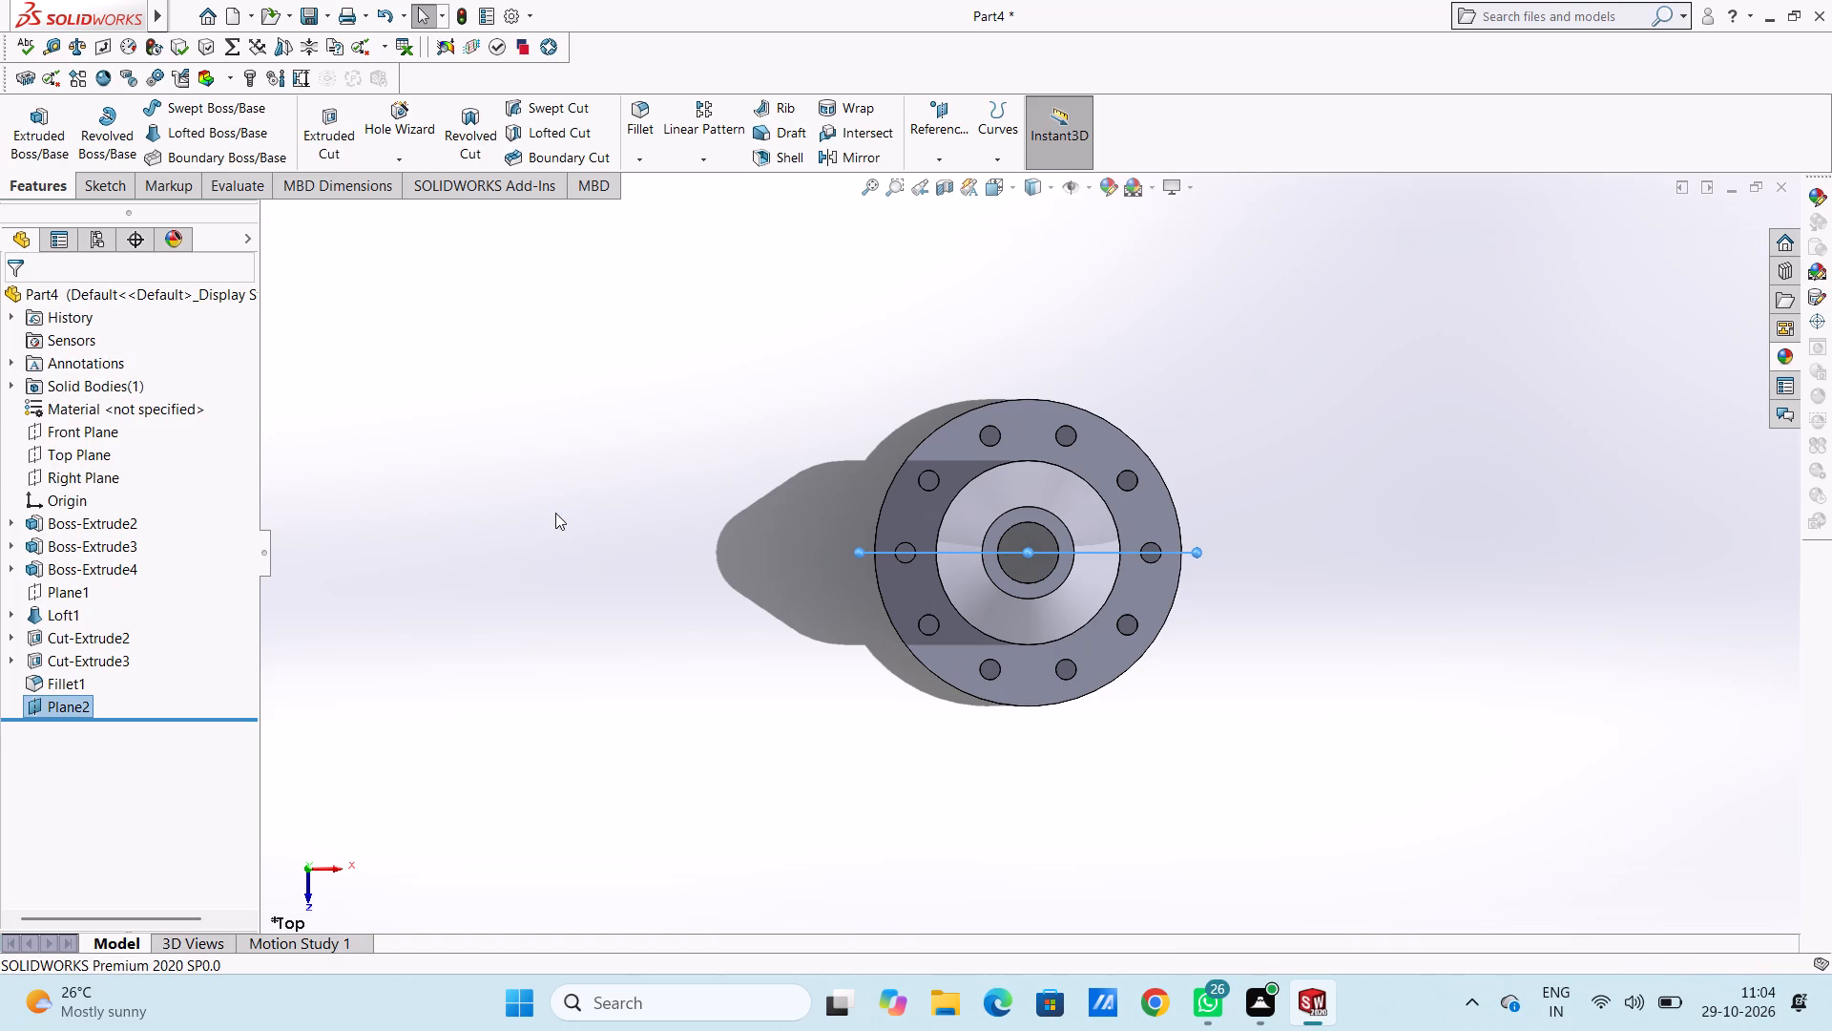
key(ctrl+1)
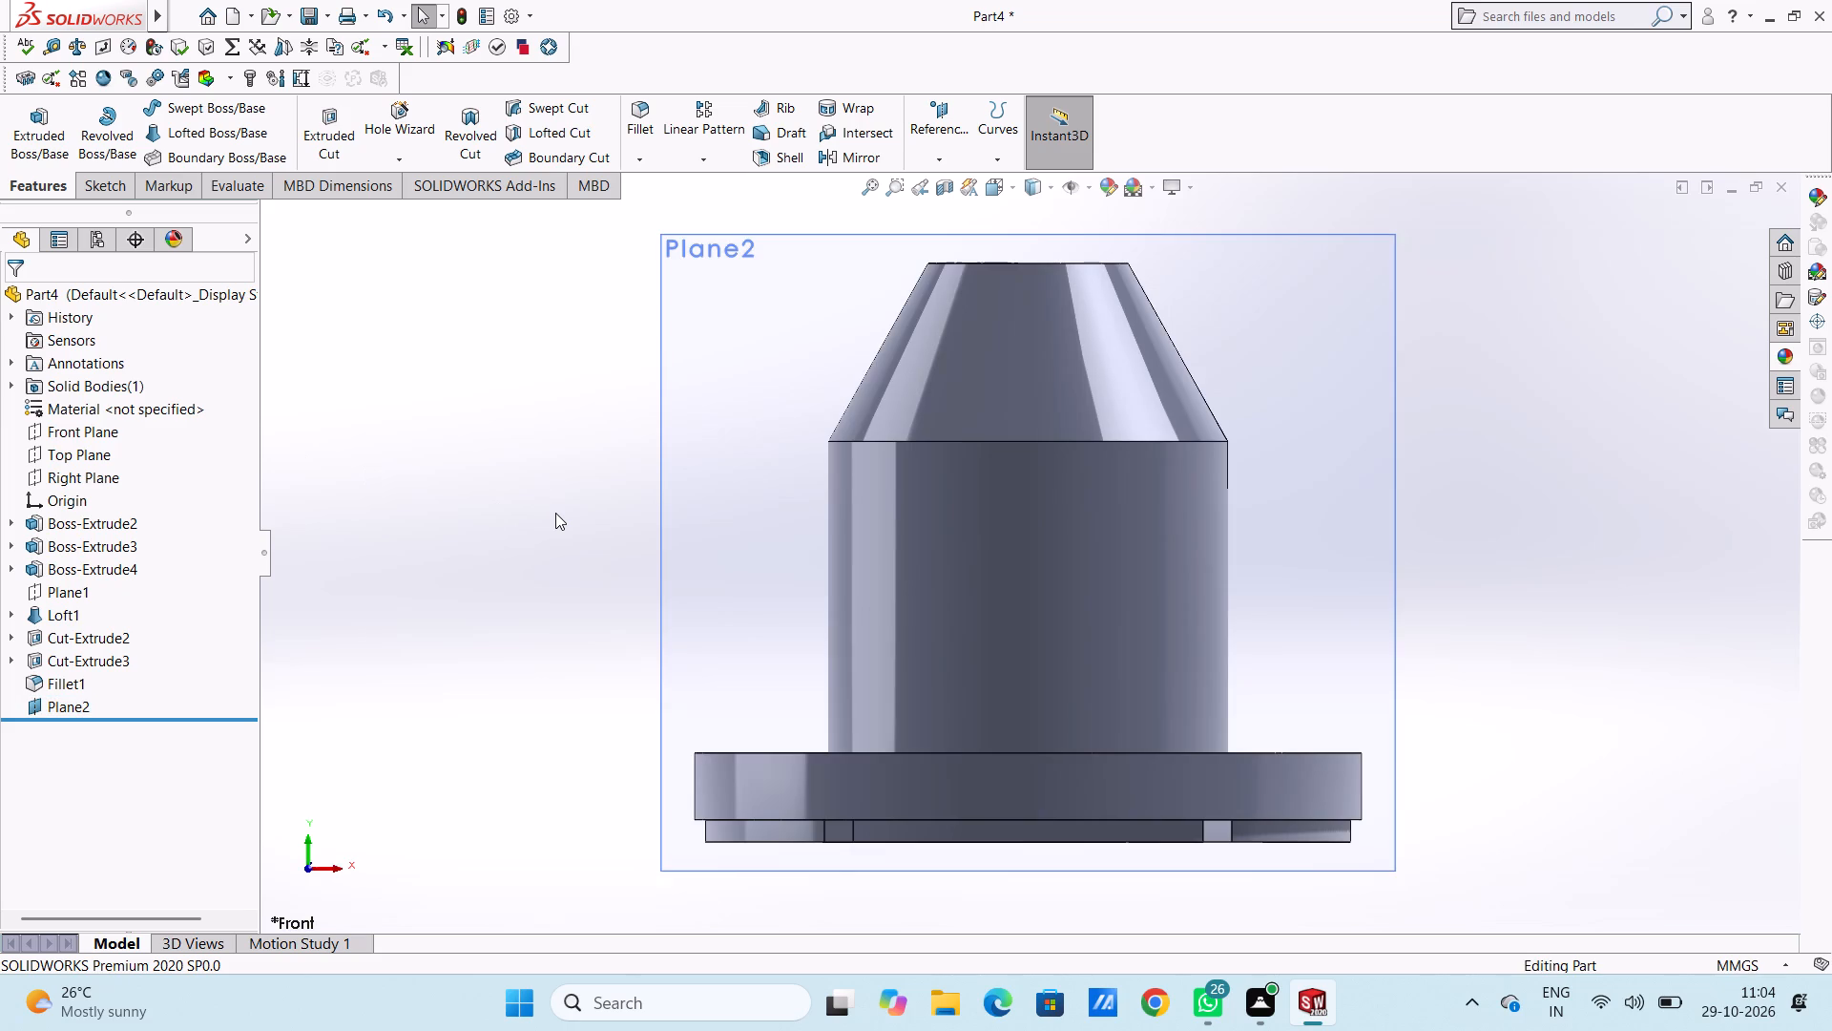
scroll(1085, 445, up, 3)
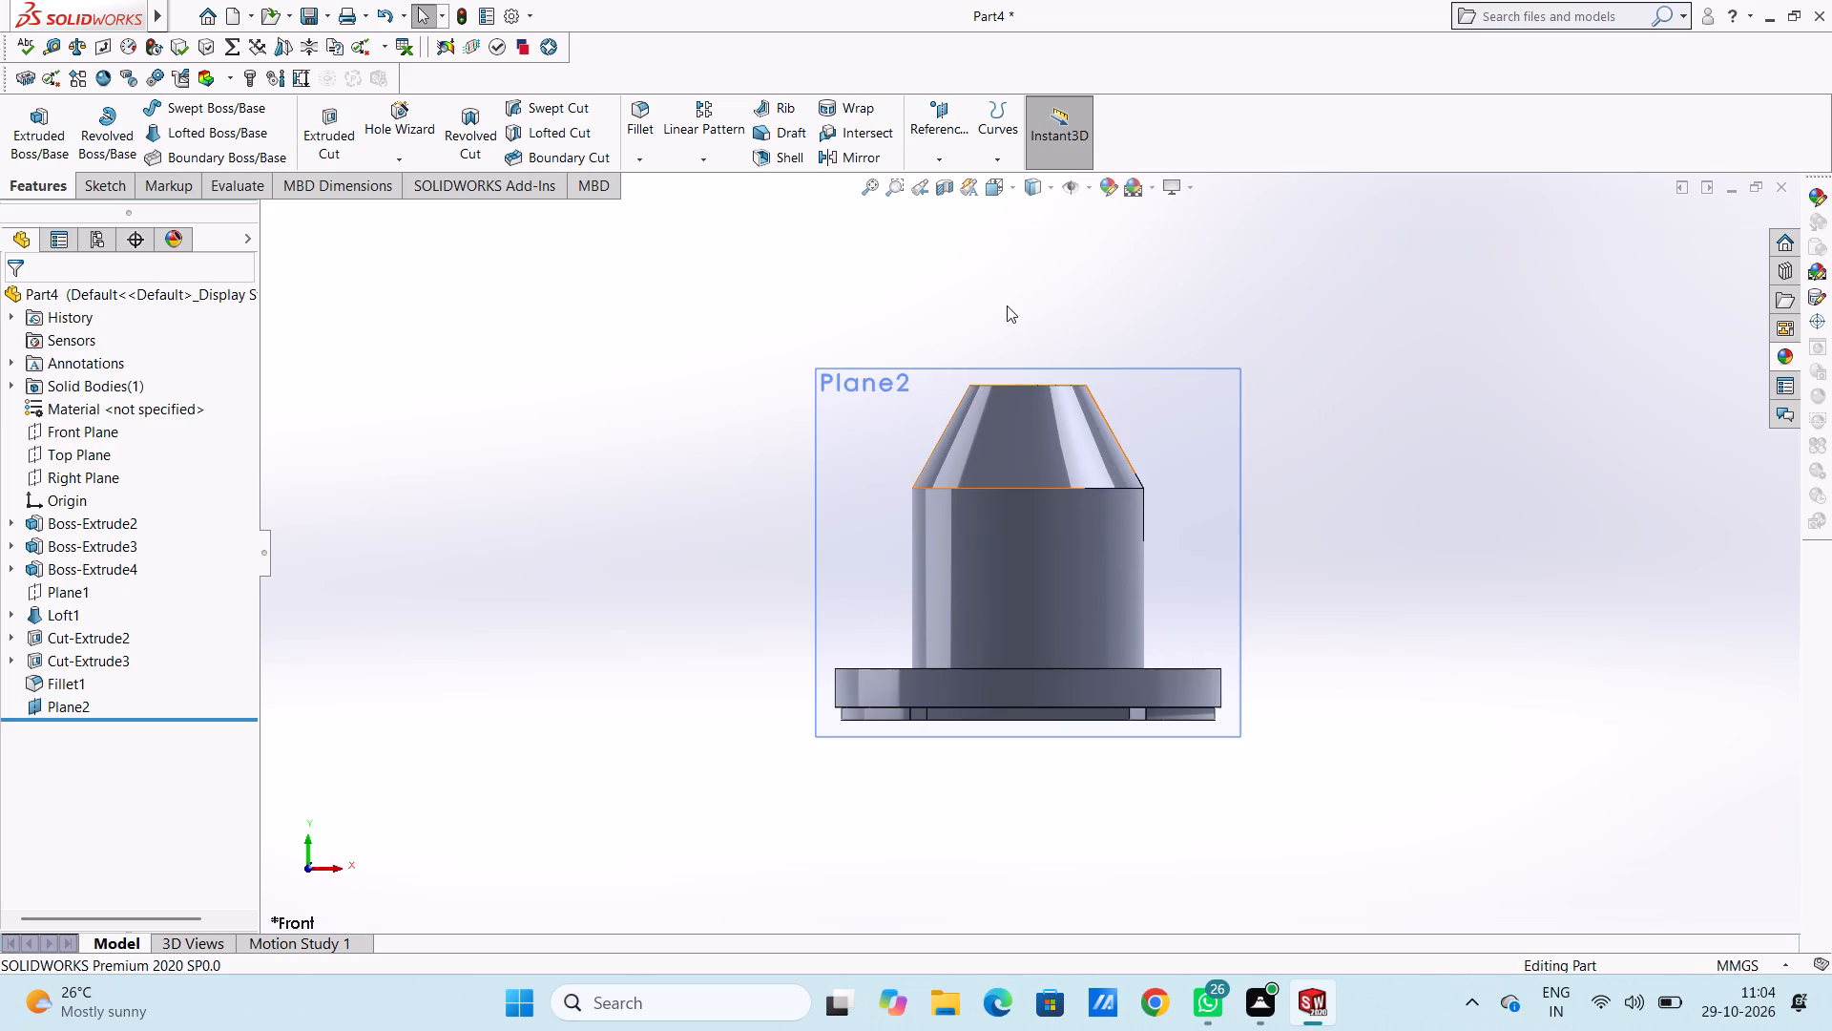
click(1205, 435)
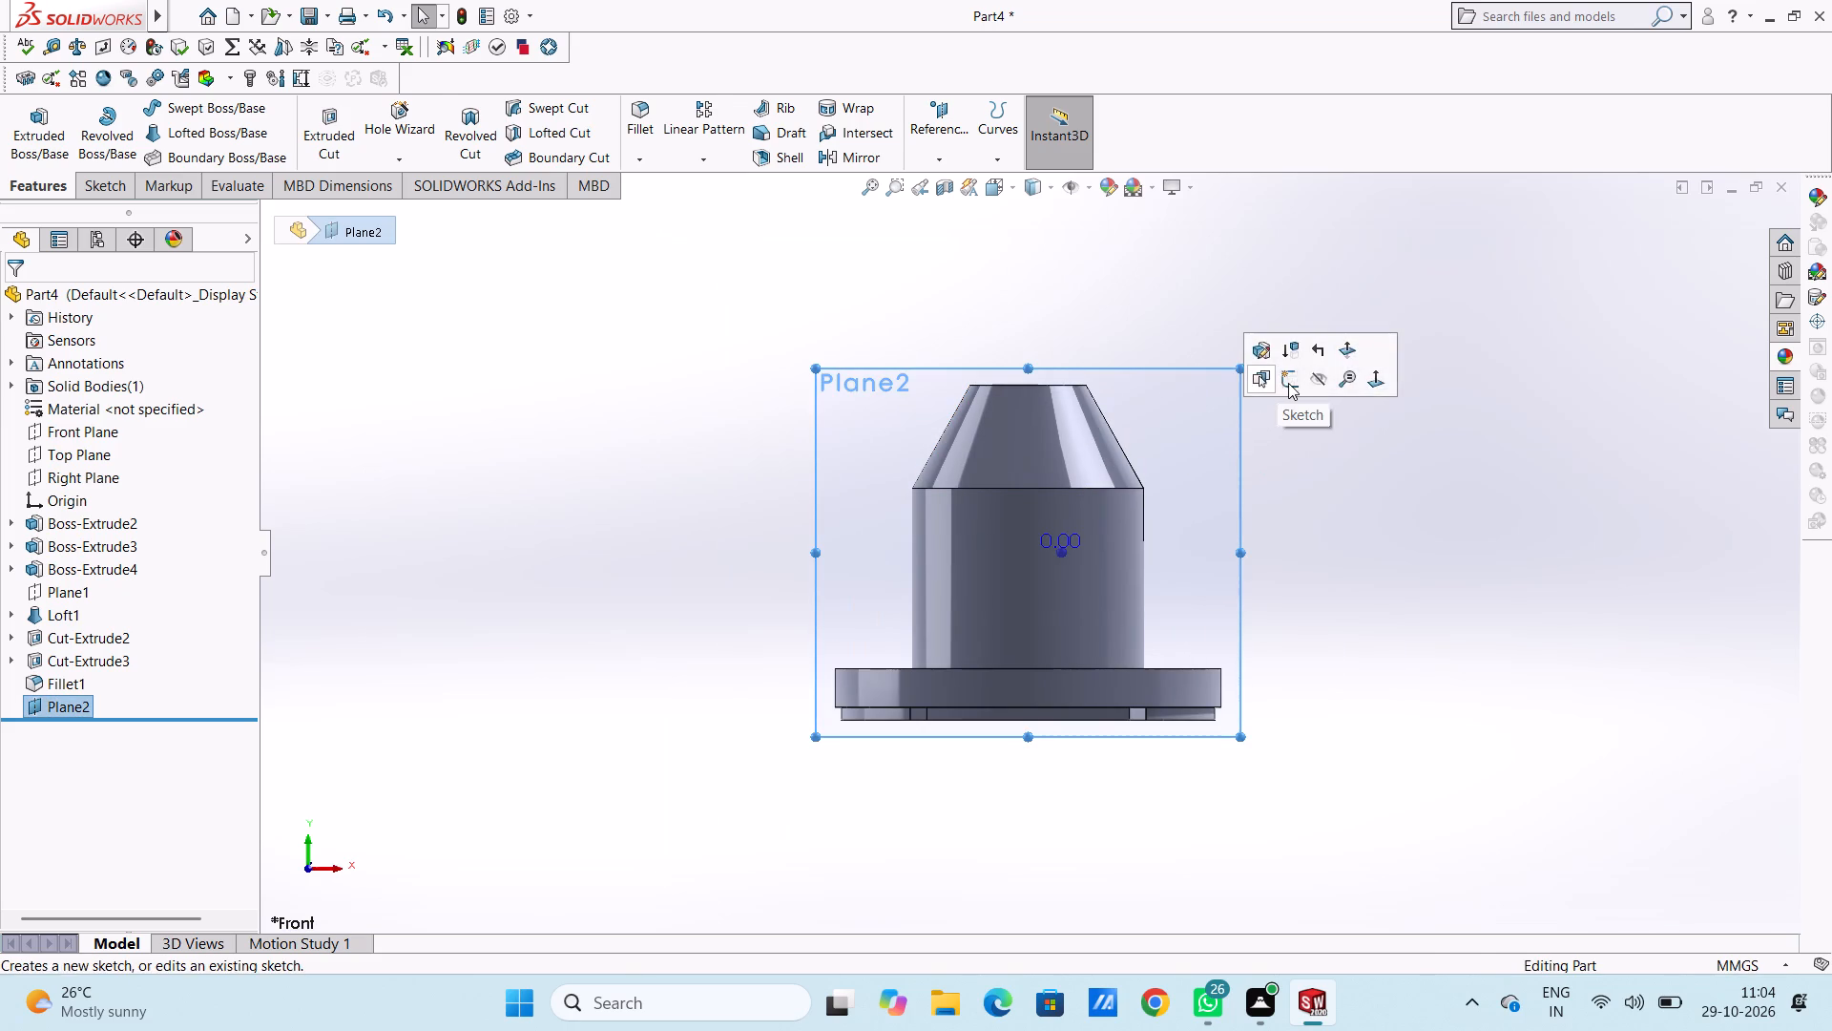
click(1288, 383)
click(1280, 394)
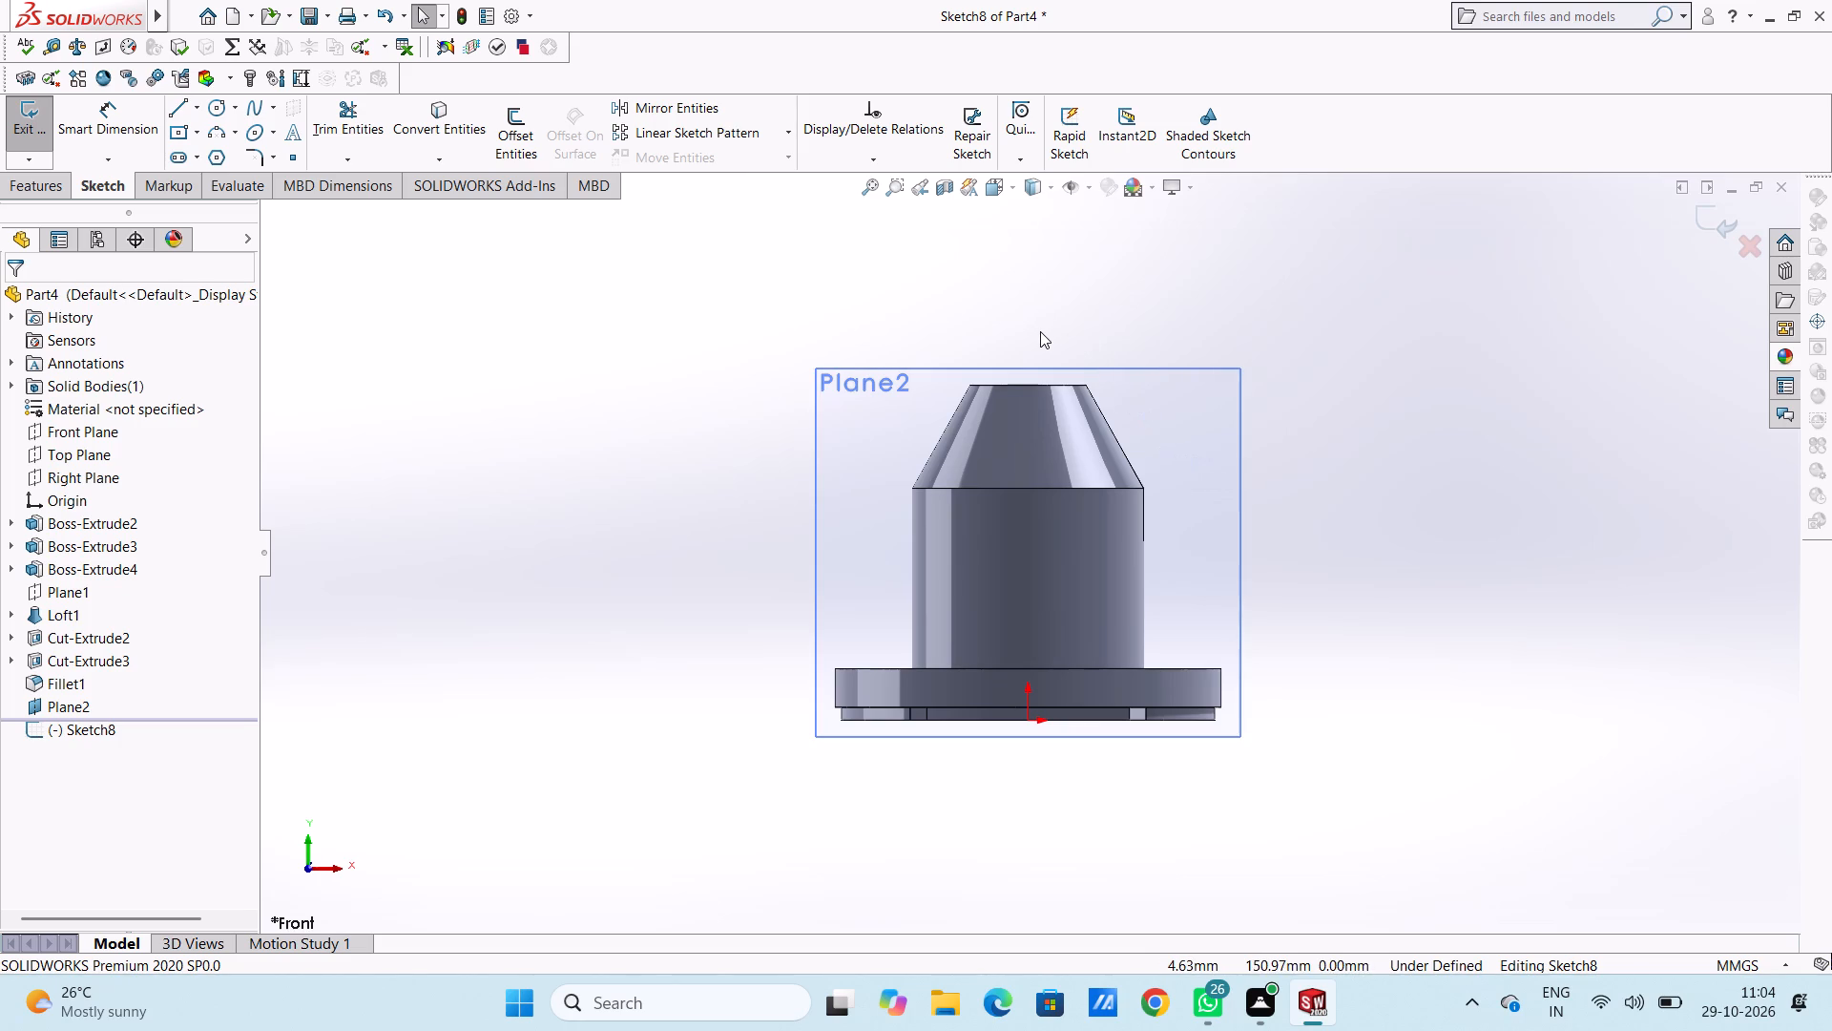
Draw a line from the cylinder's upper outer corner along the loft's tapered edge, extending beyond the loft's top face.
middle_drag(1270, 416, 1254, 440)
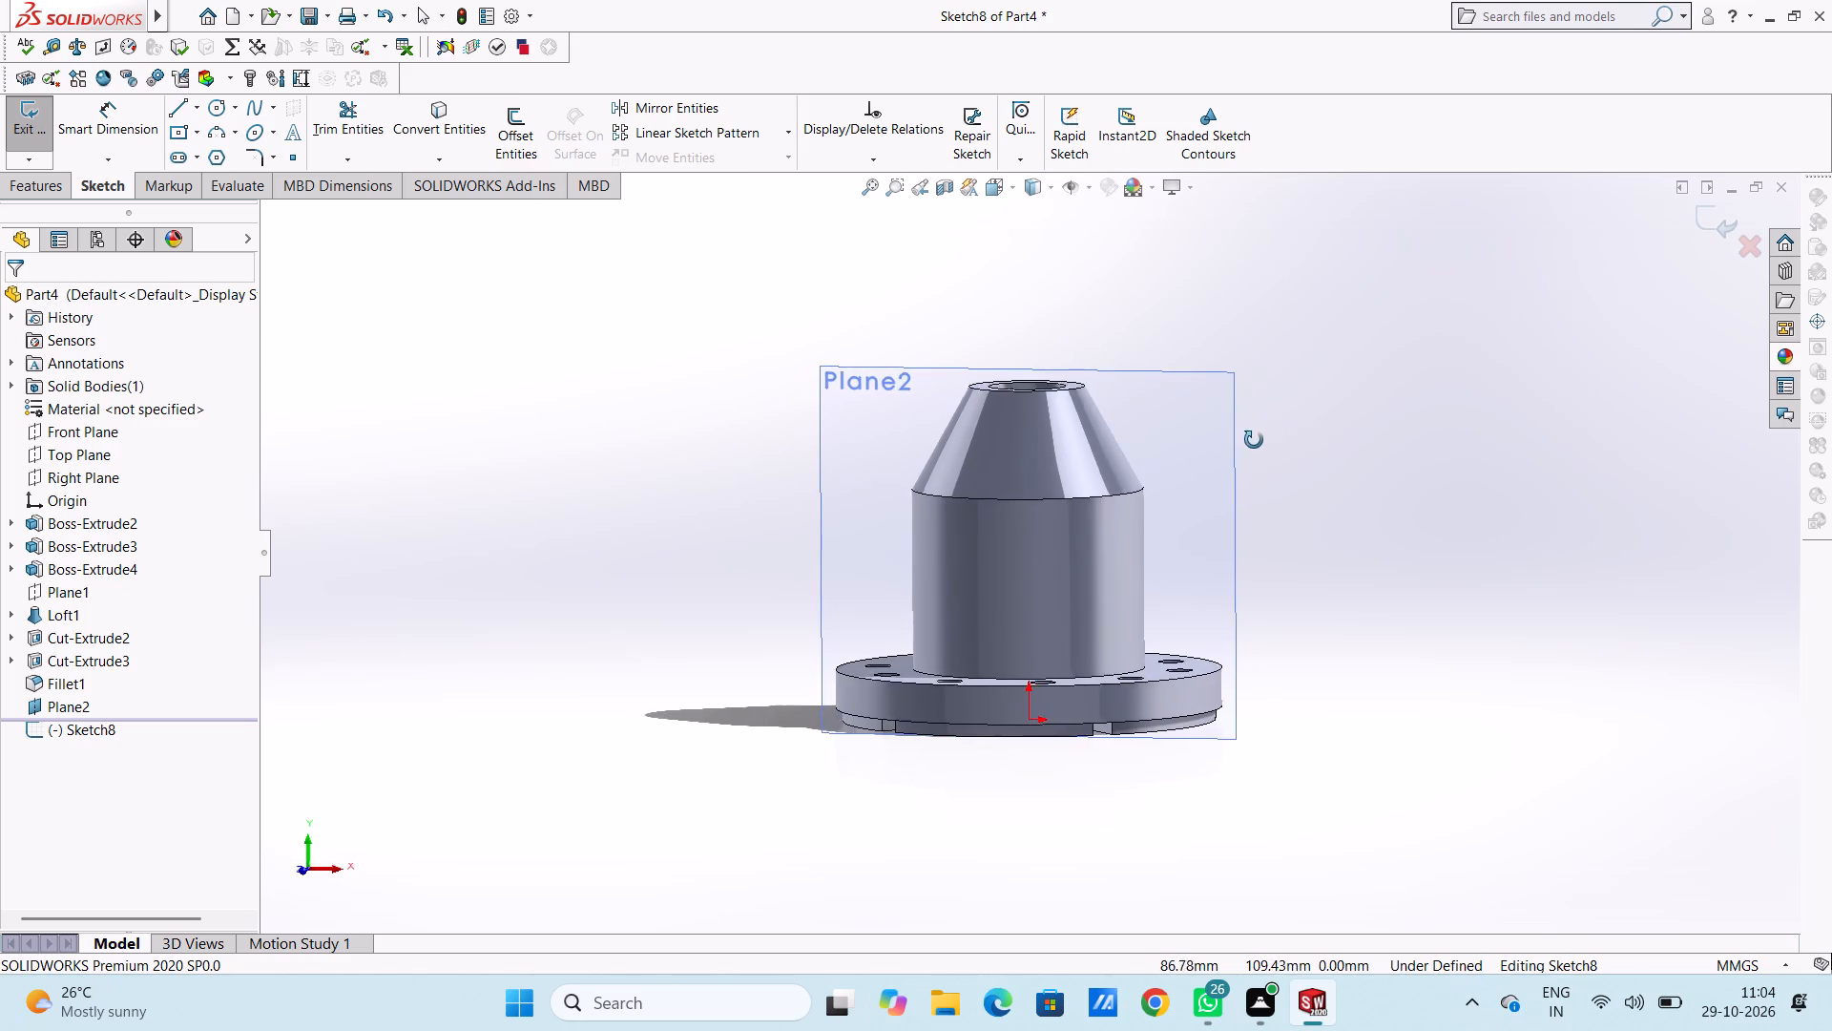
middle_drag(1254, 440, 1272, 435)
key(ctrl+1)
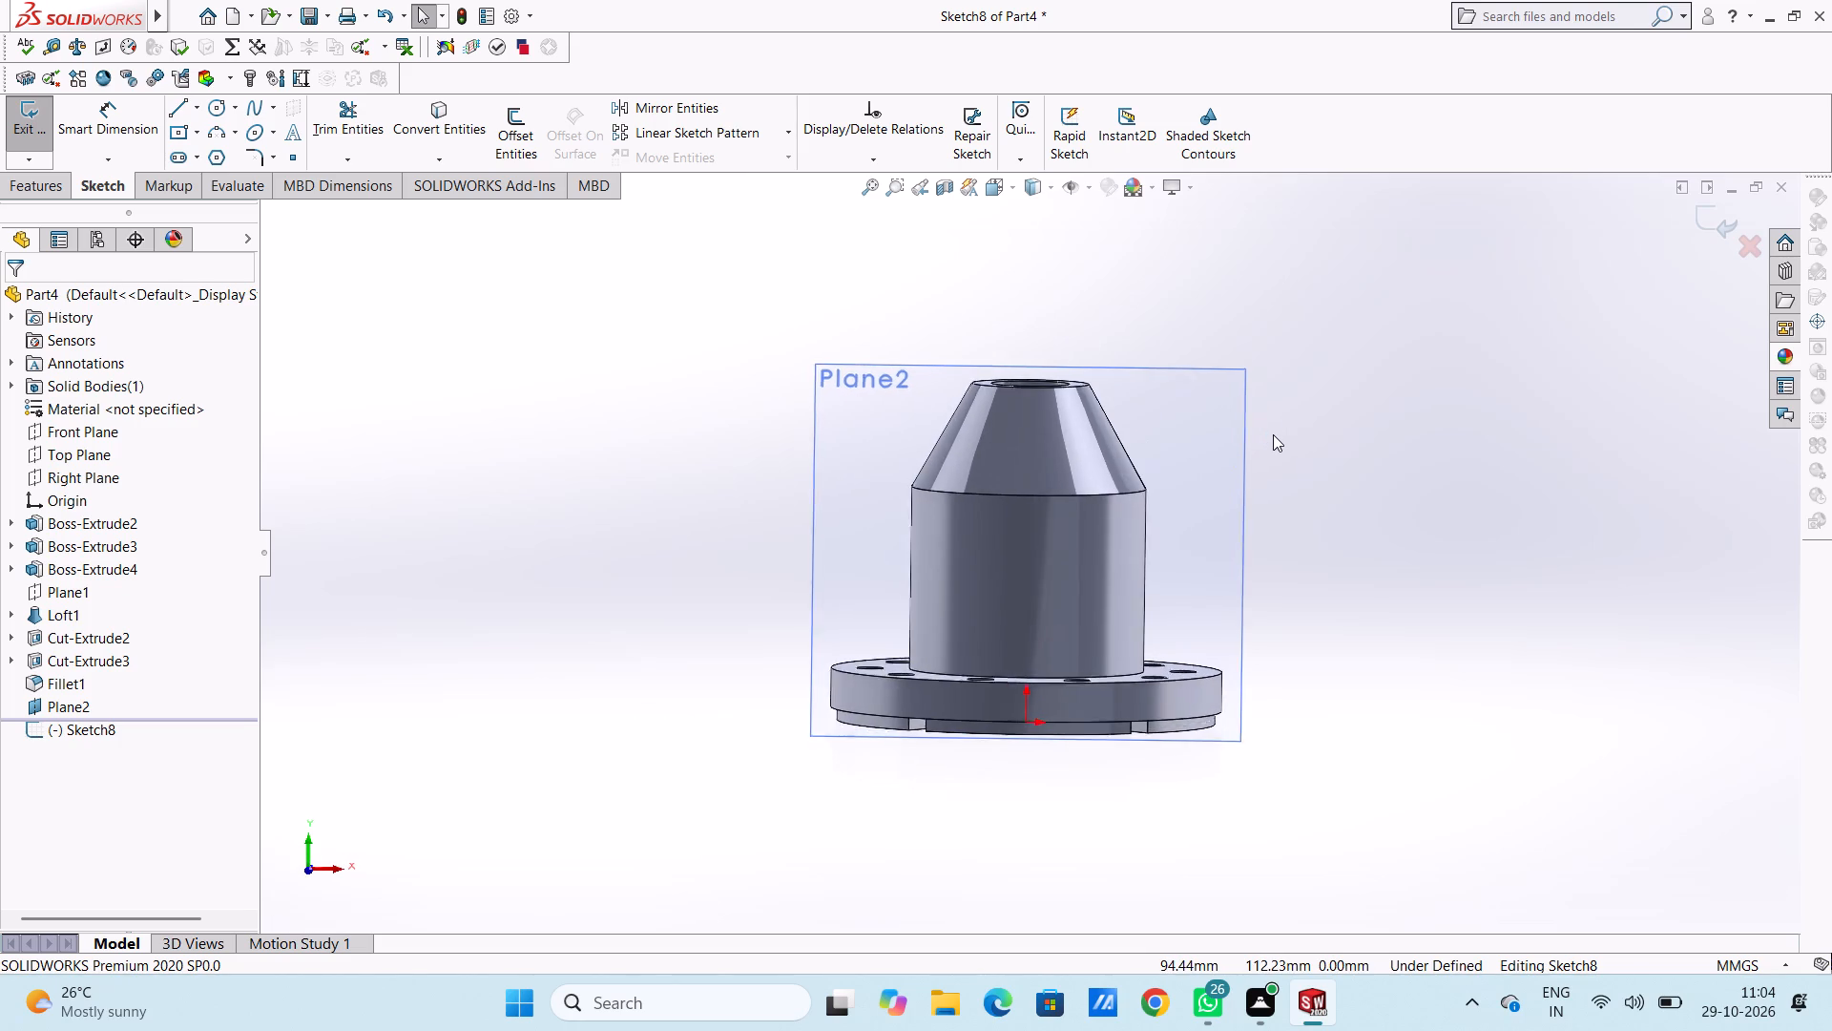
scroll(1273, 434, up, 4)
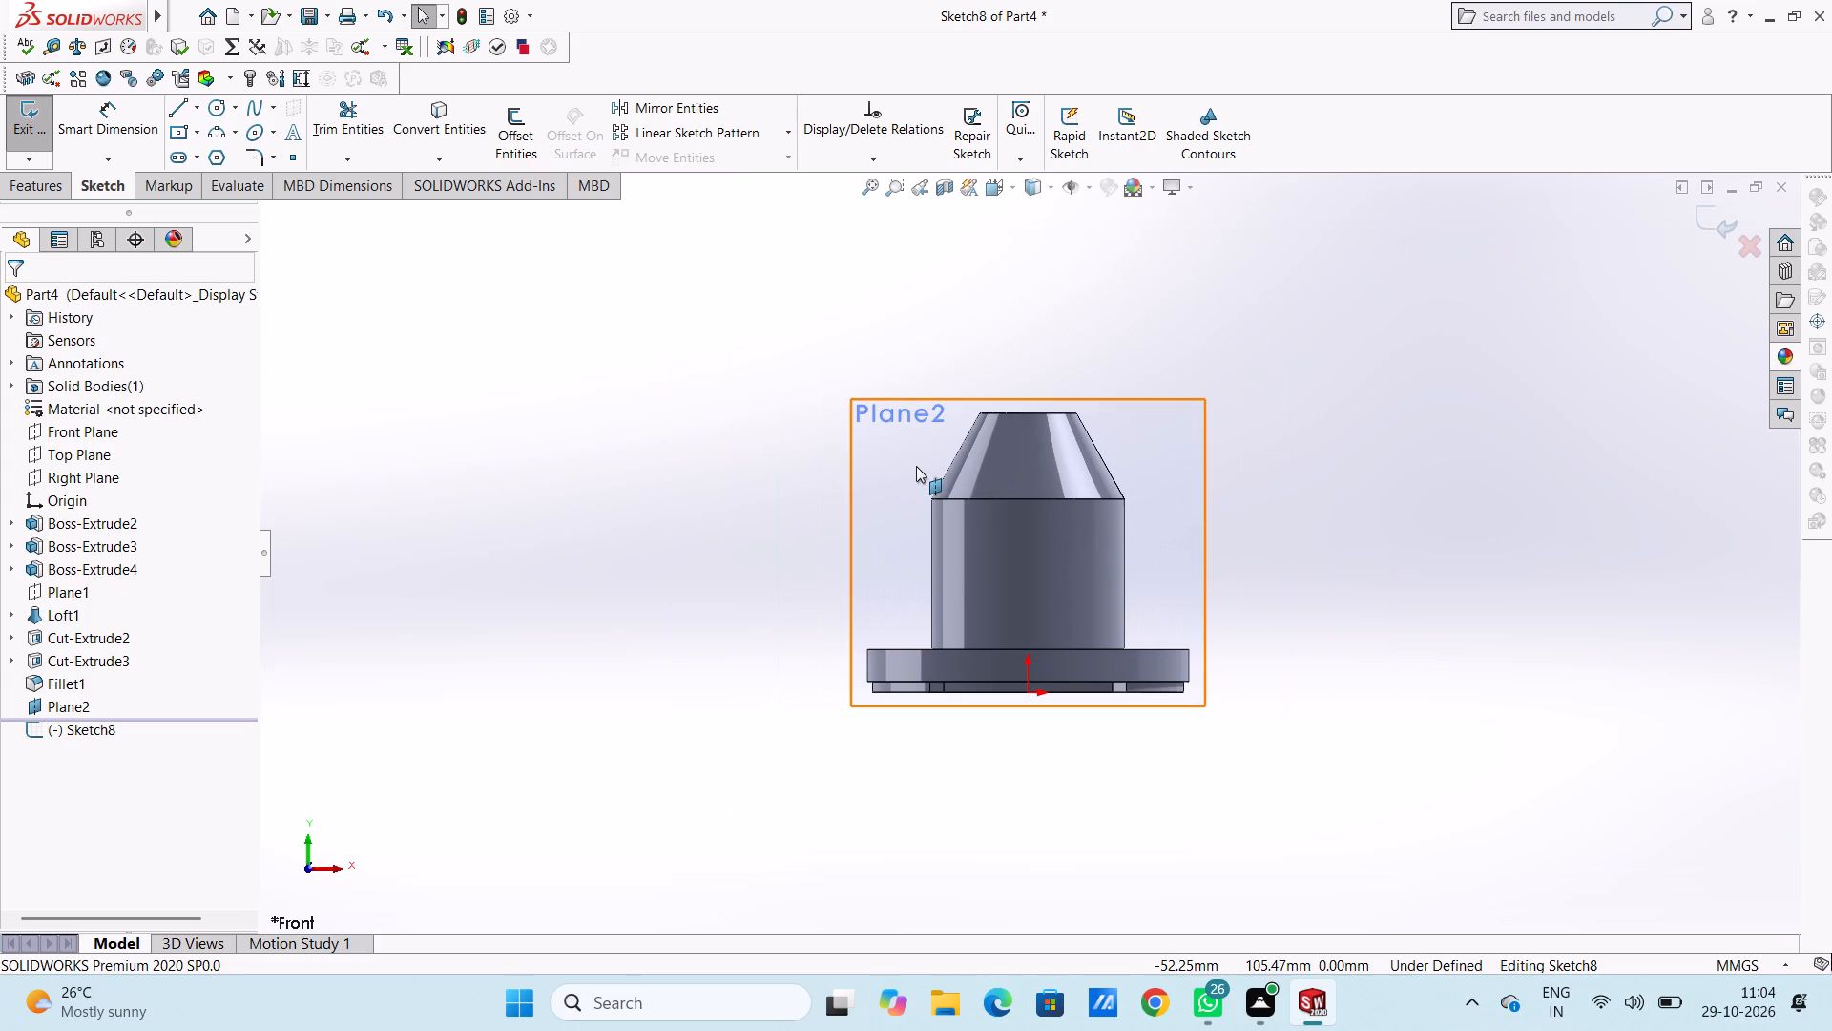
click(175, 115)
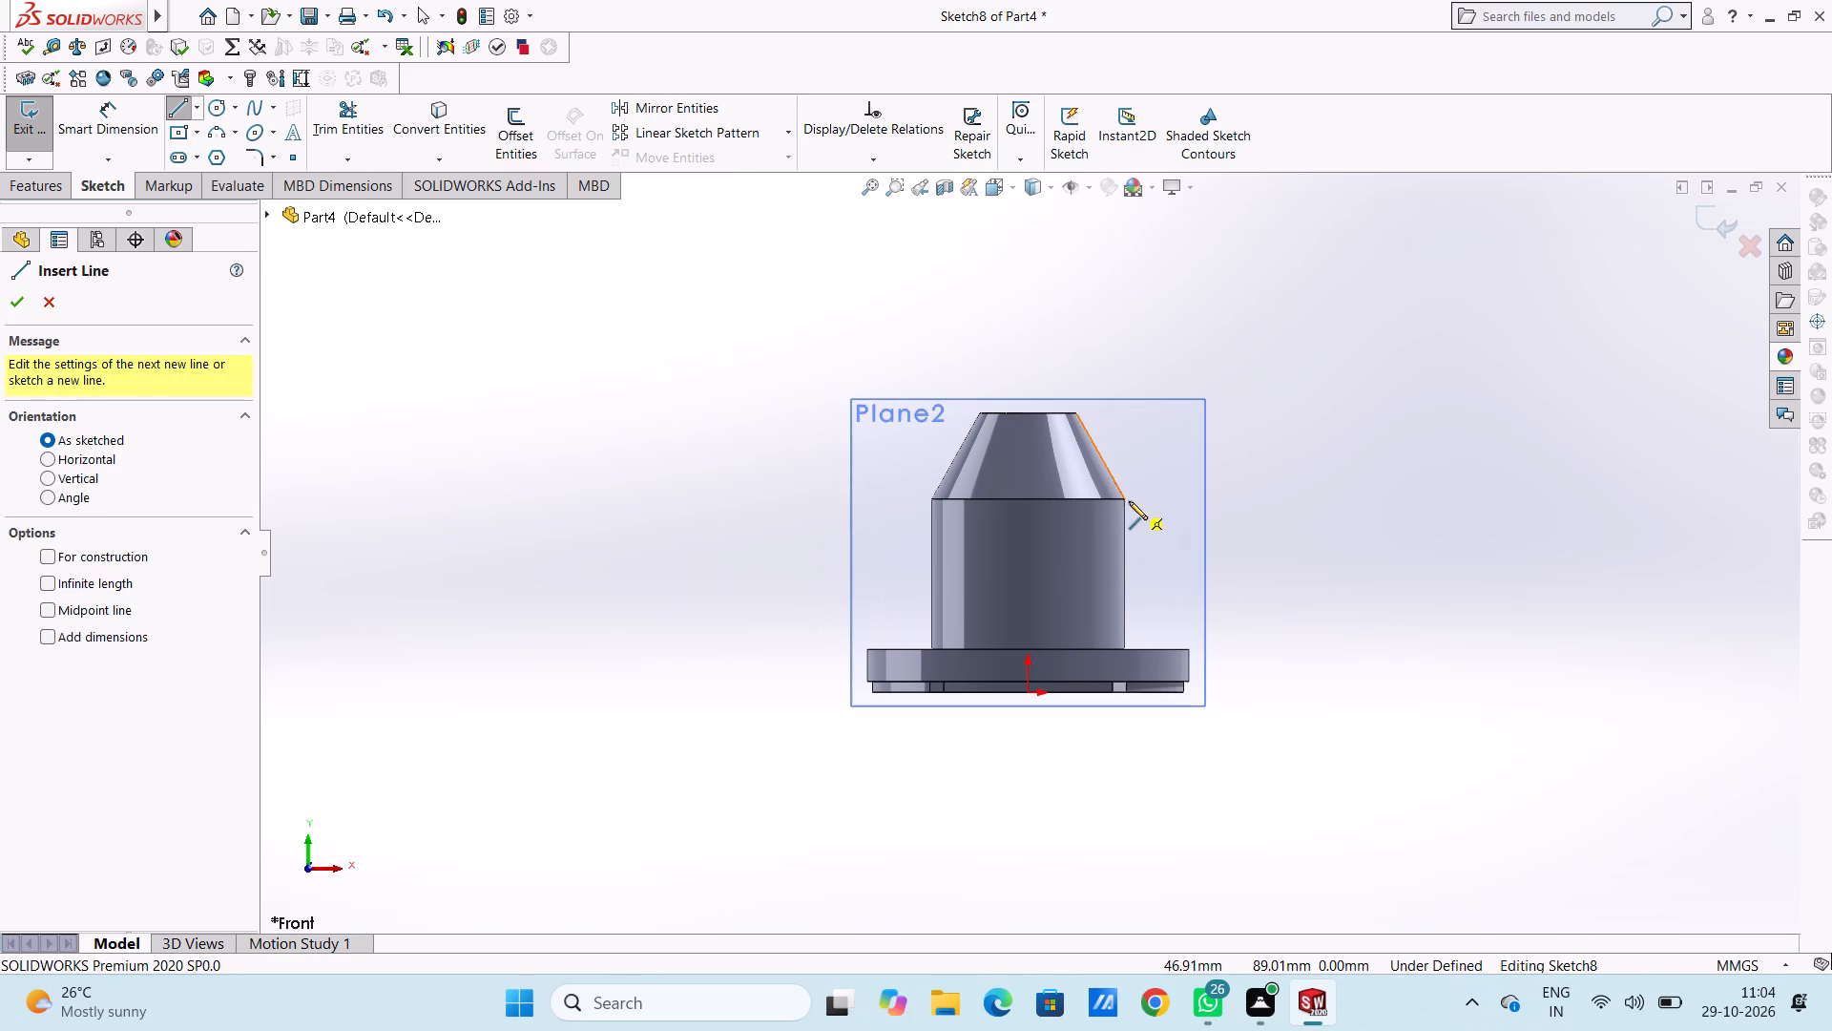
click(1125, 499)
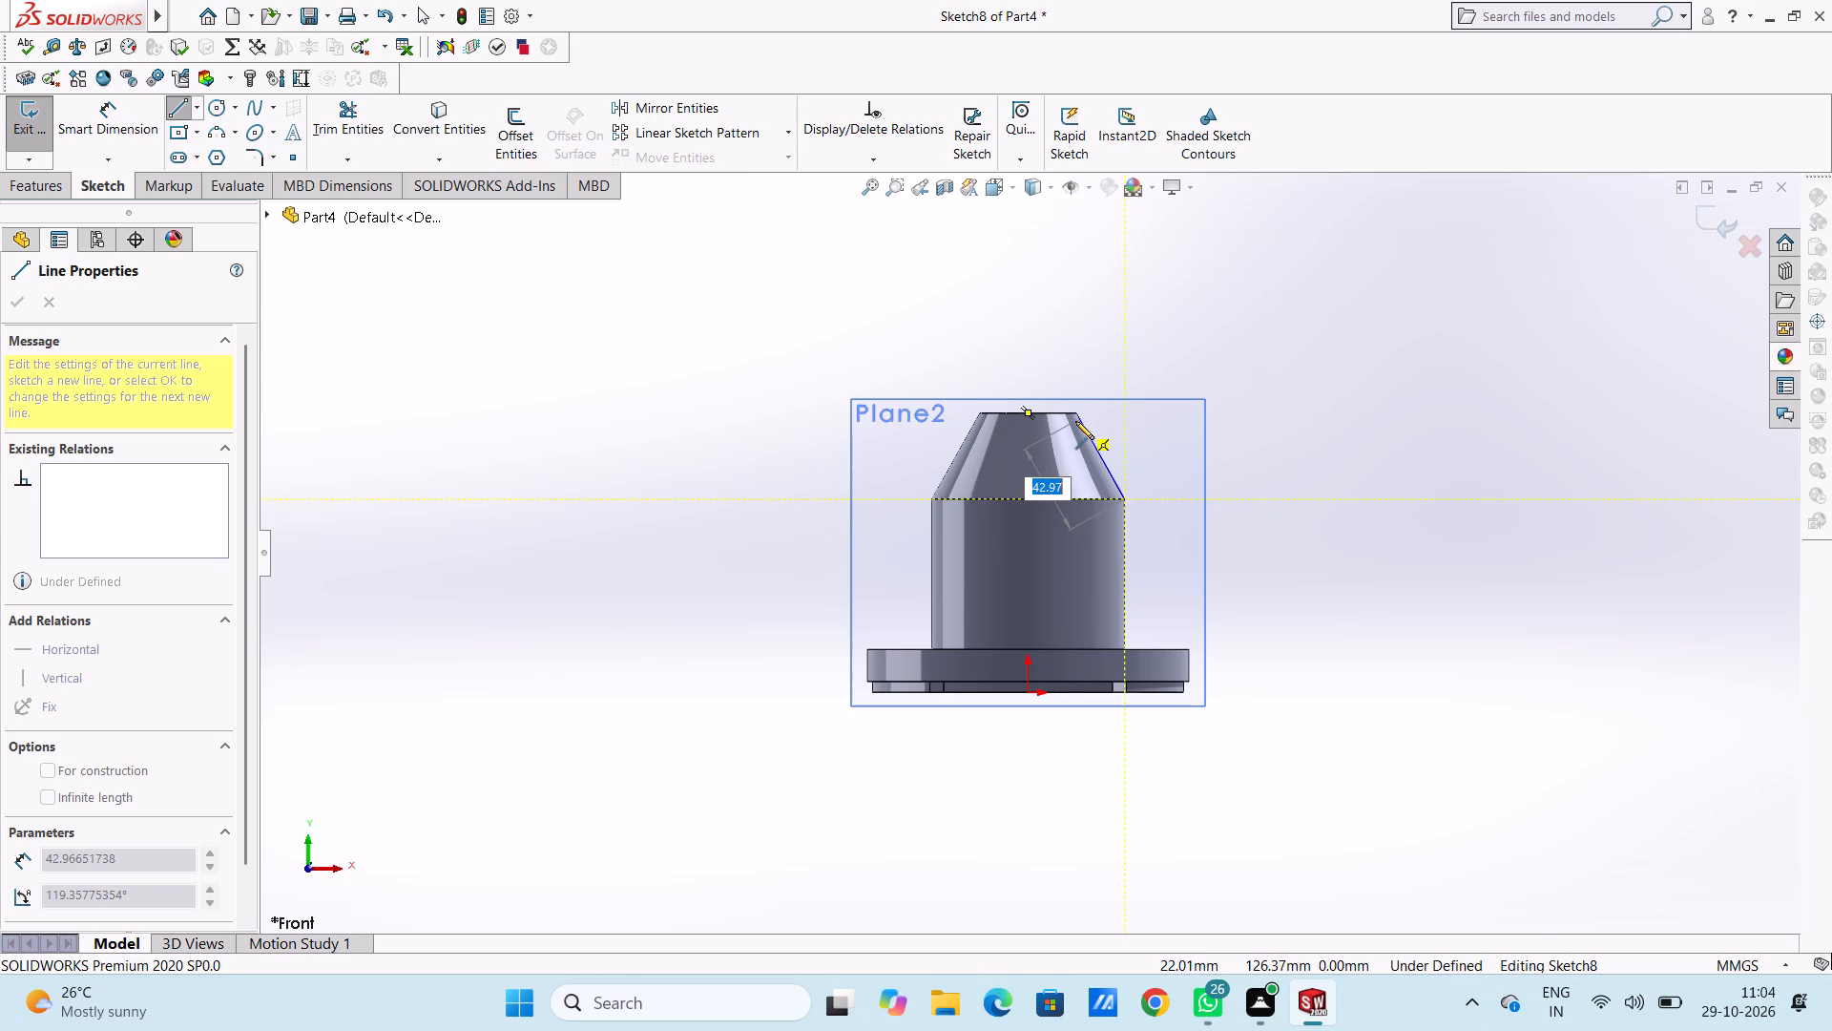
scroll(1072, 442, down, 4)
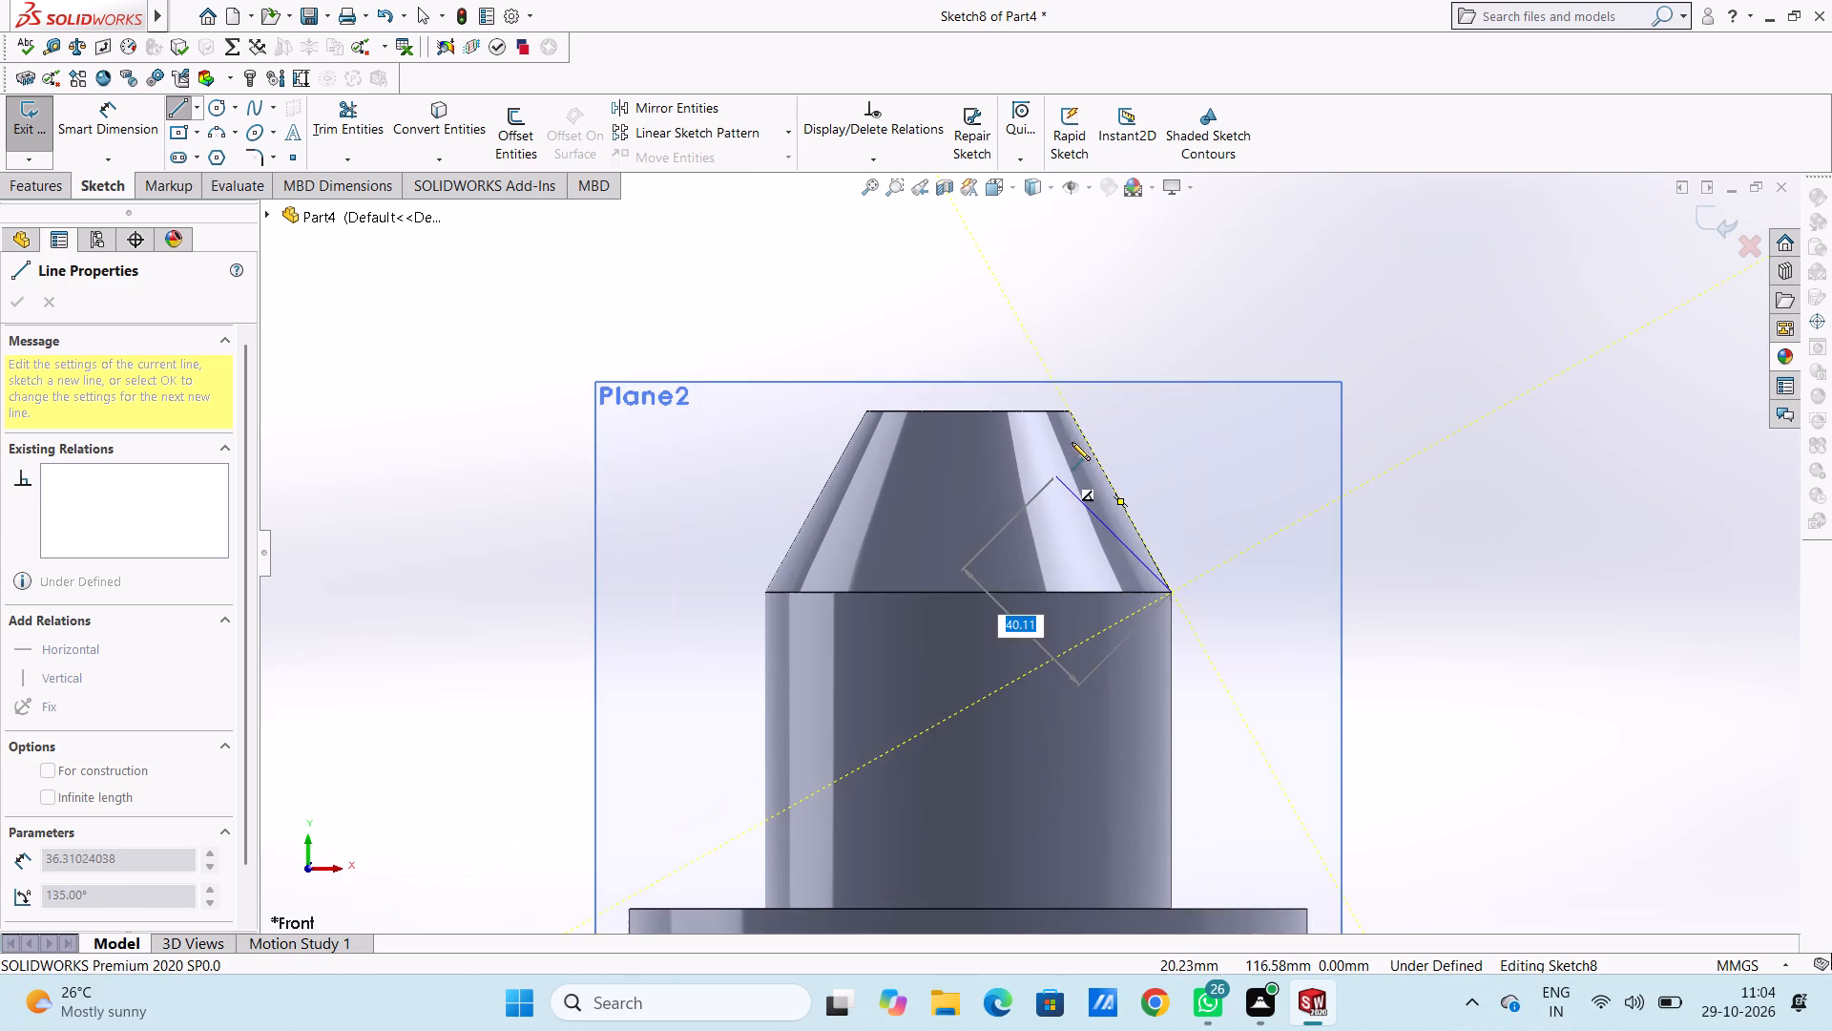
click(1026, 331)
right_click(931, 285)
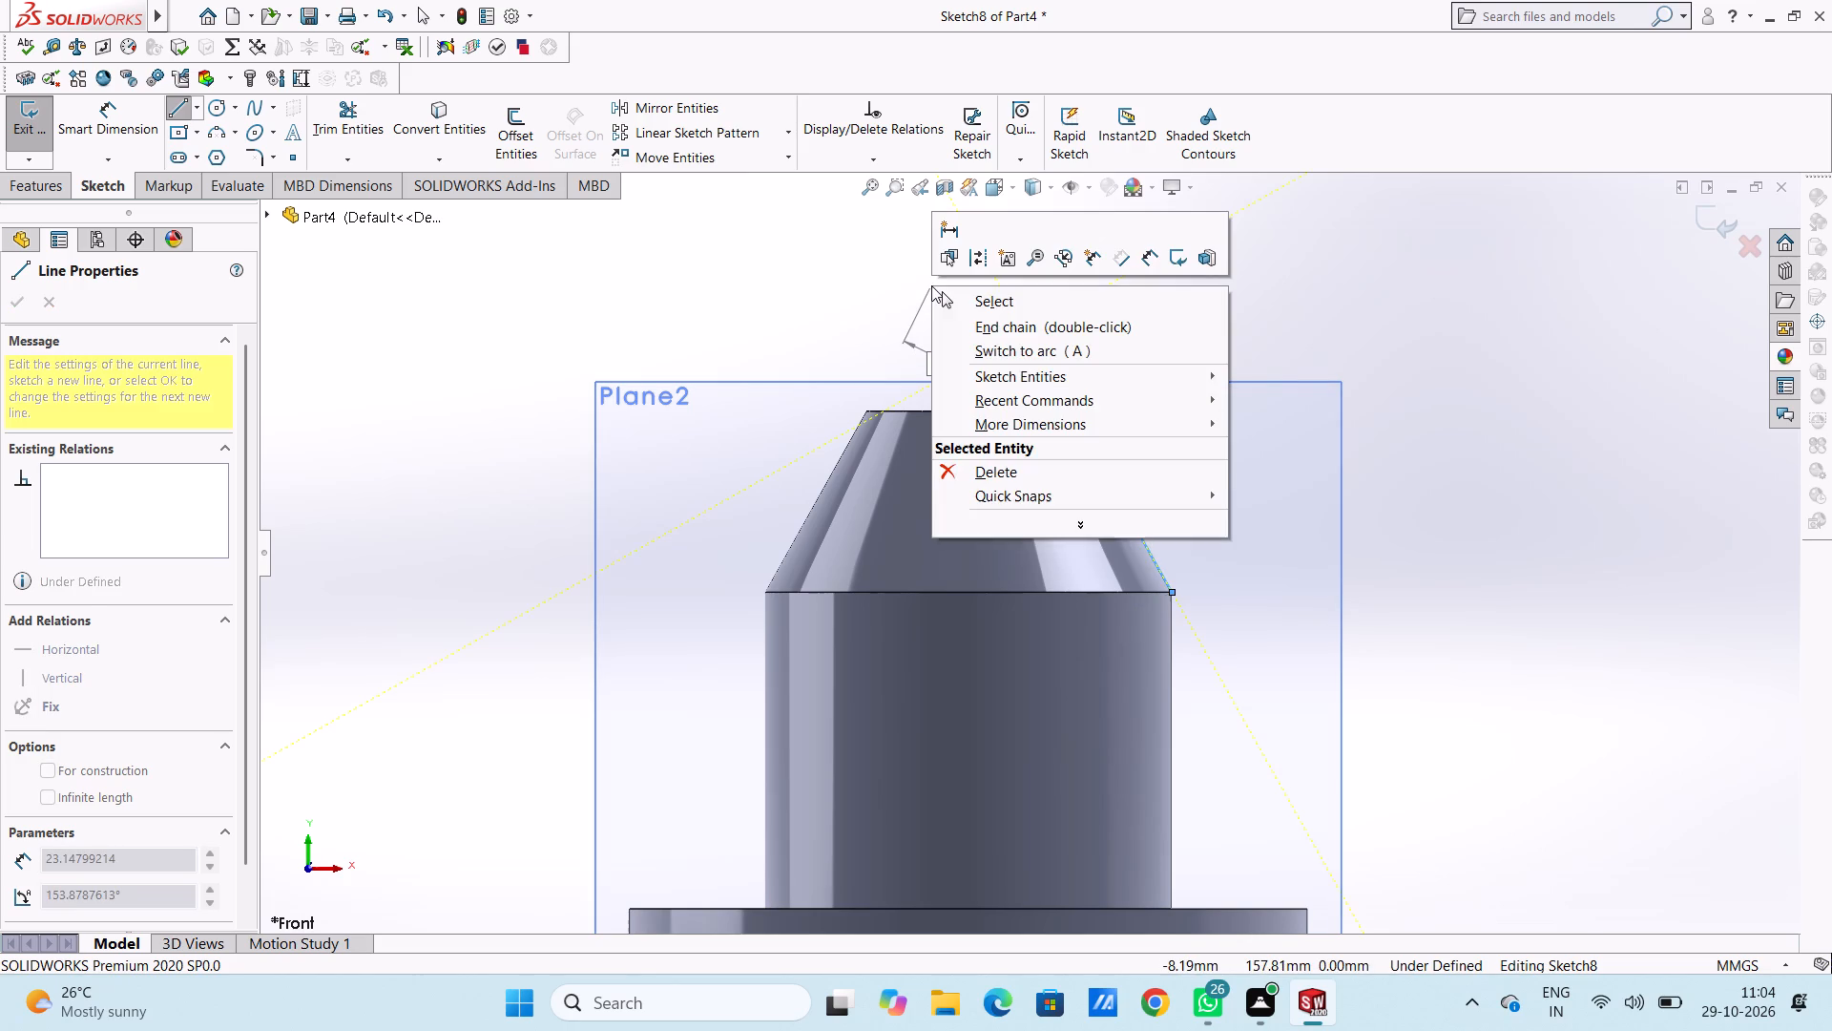
click(953, 299)
click(865, 309)
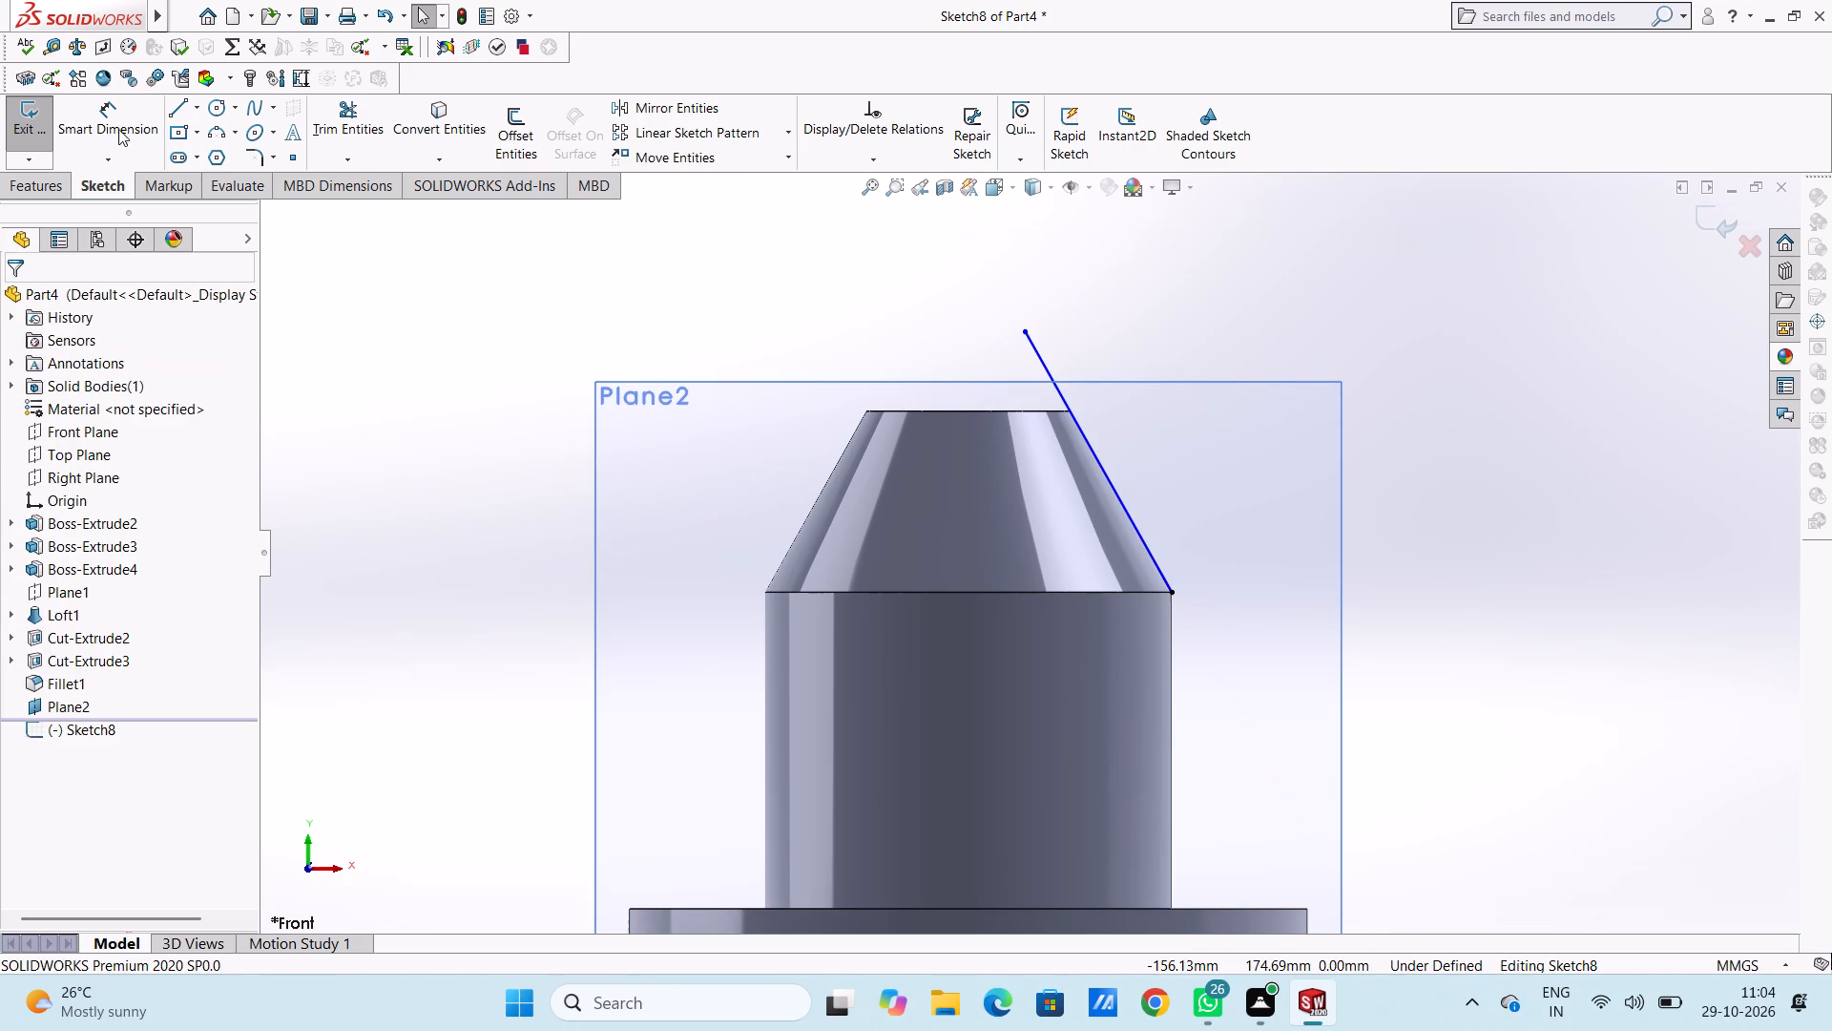
Dimension the angle between the slanted line and the vertical through its lower endpoint, and close the sketch.
click(112, 122)
click(1038, 351)
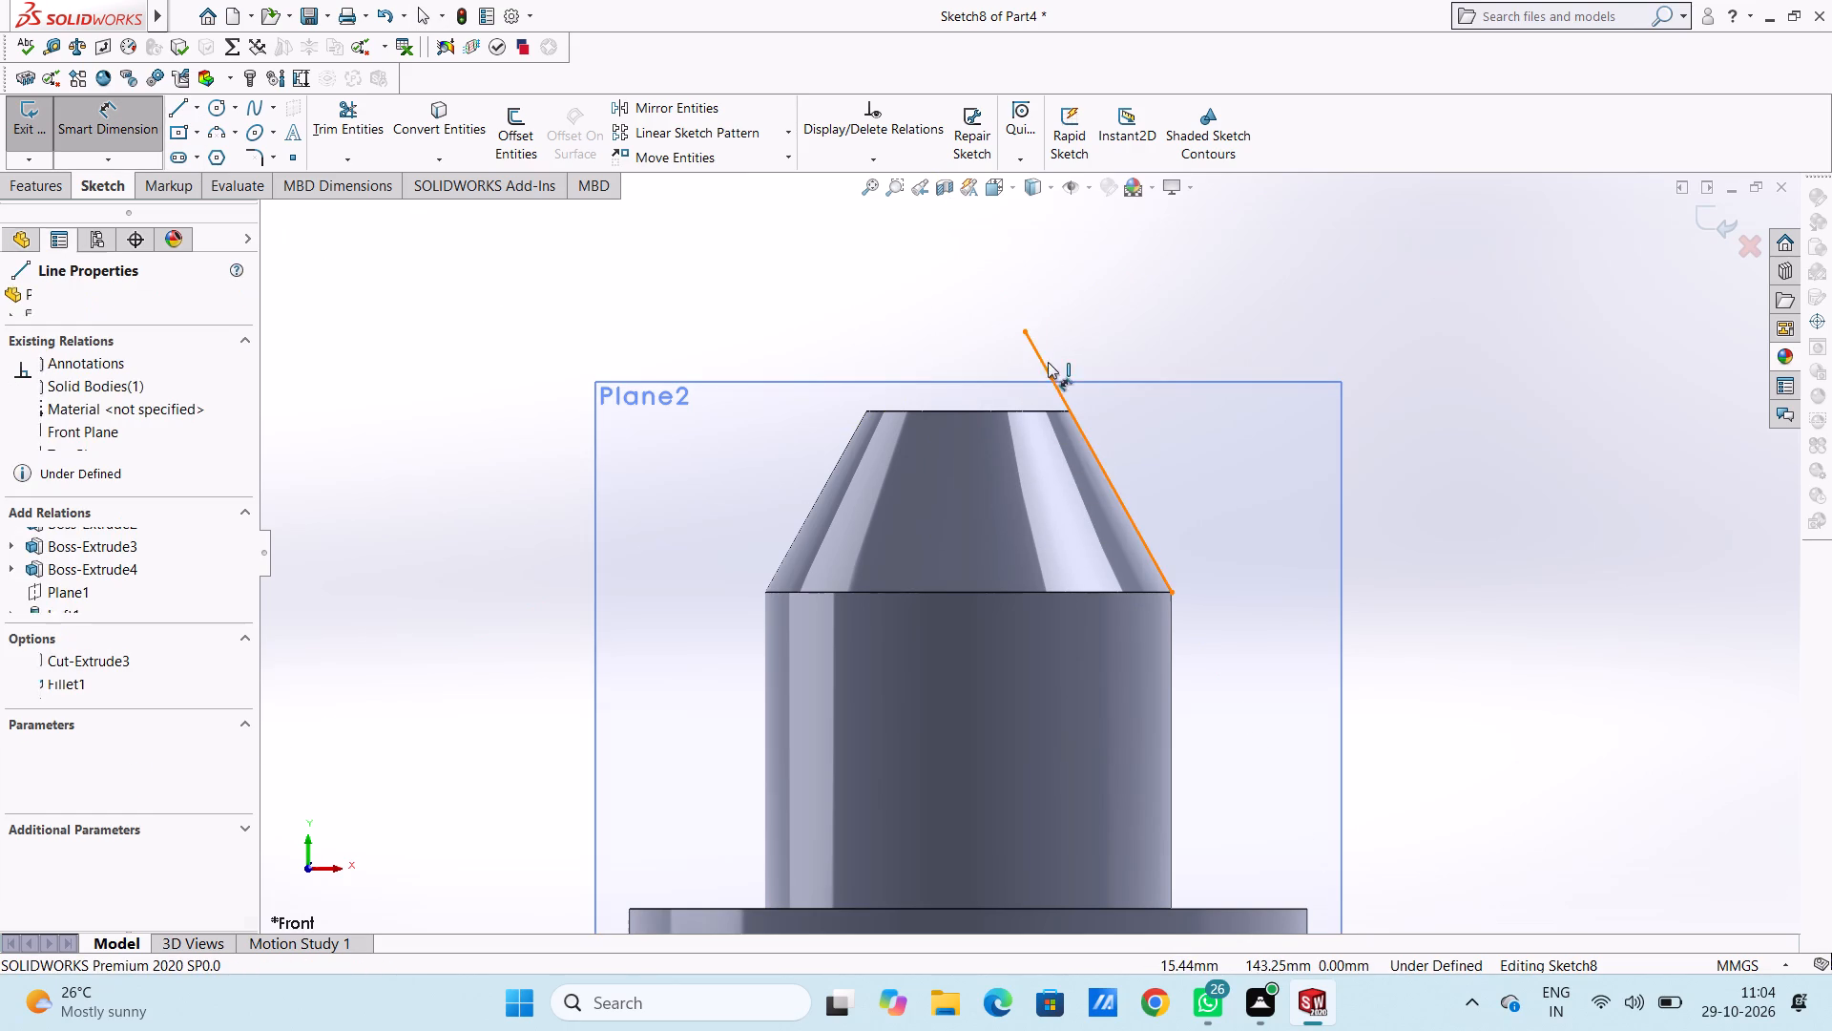
click(1172, 594)
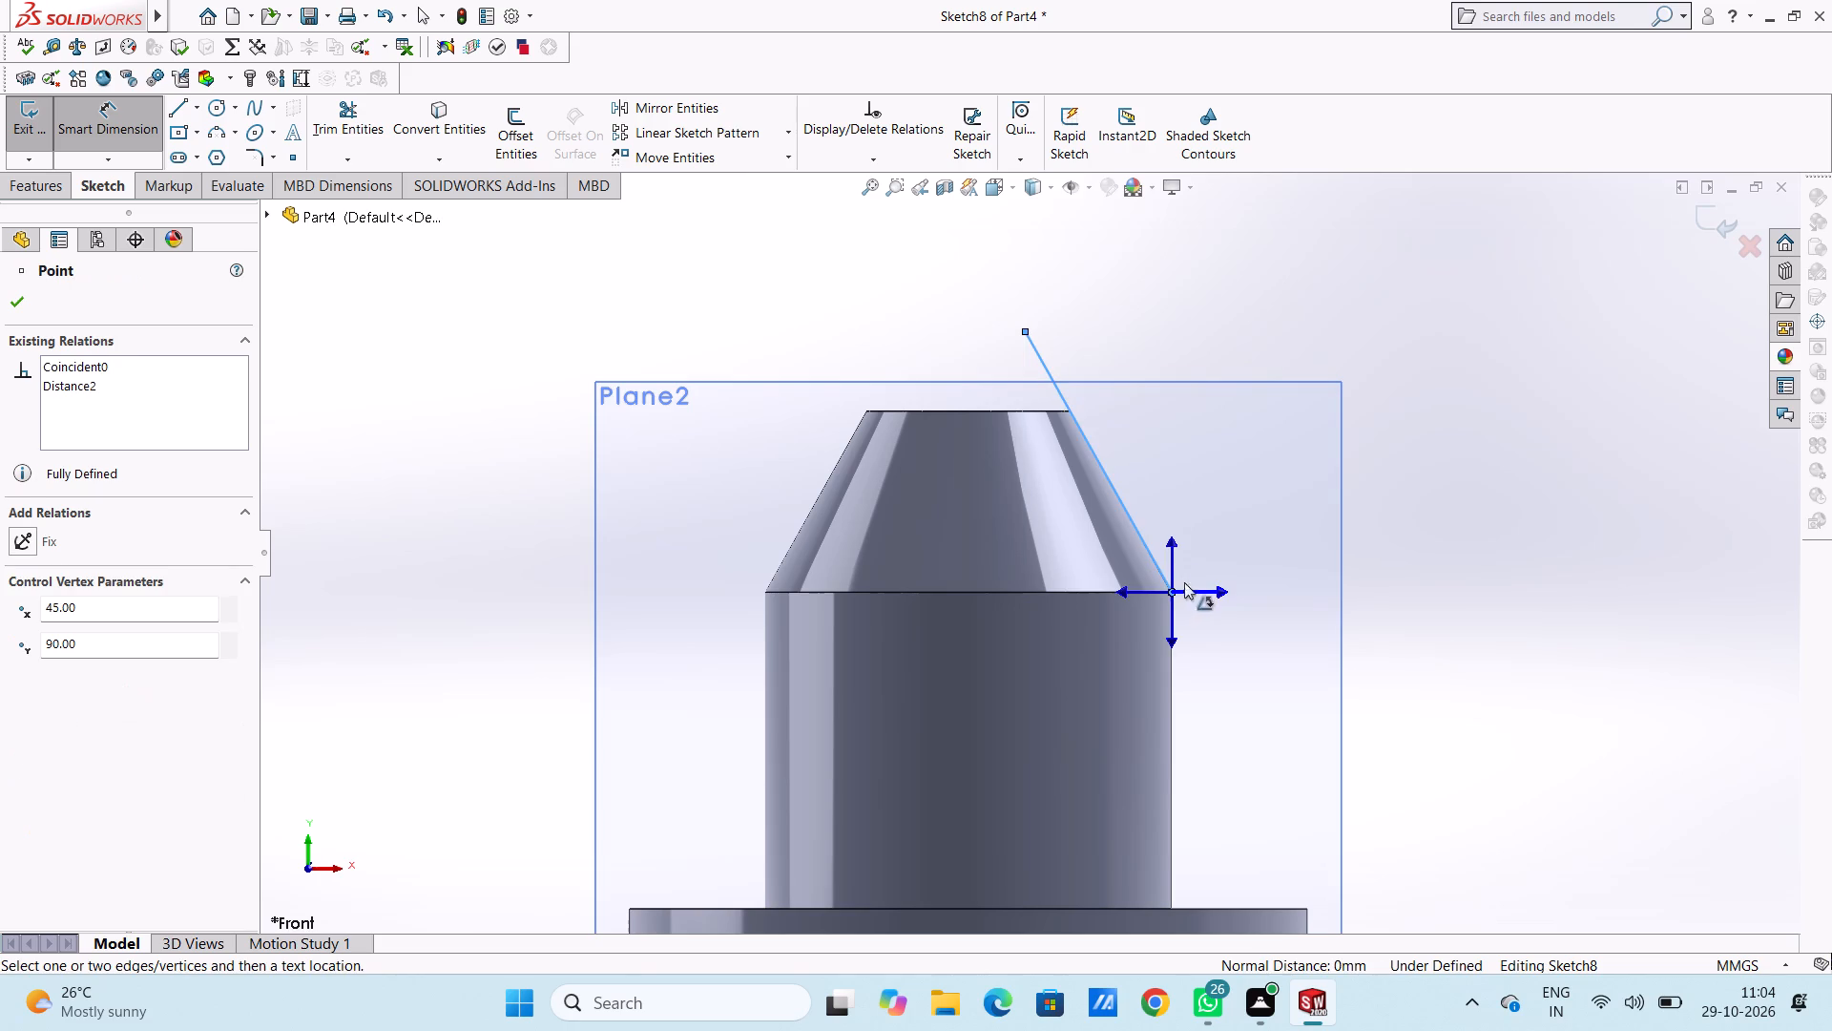
click(1168, 541)
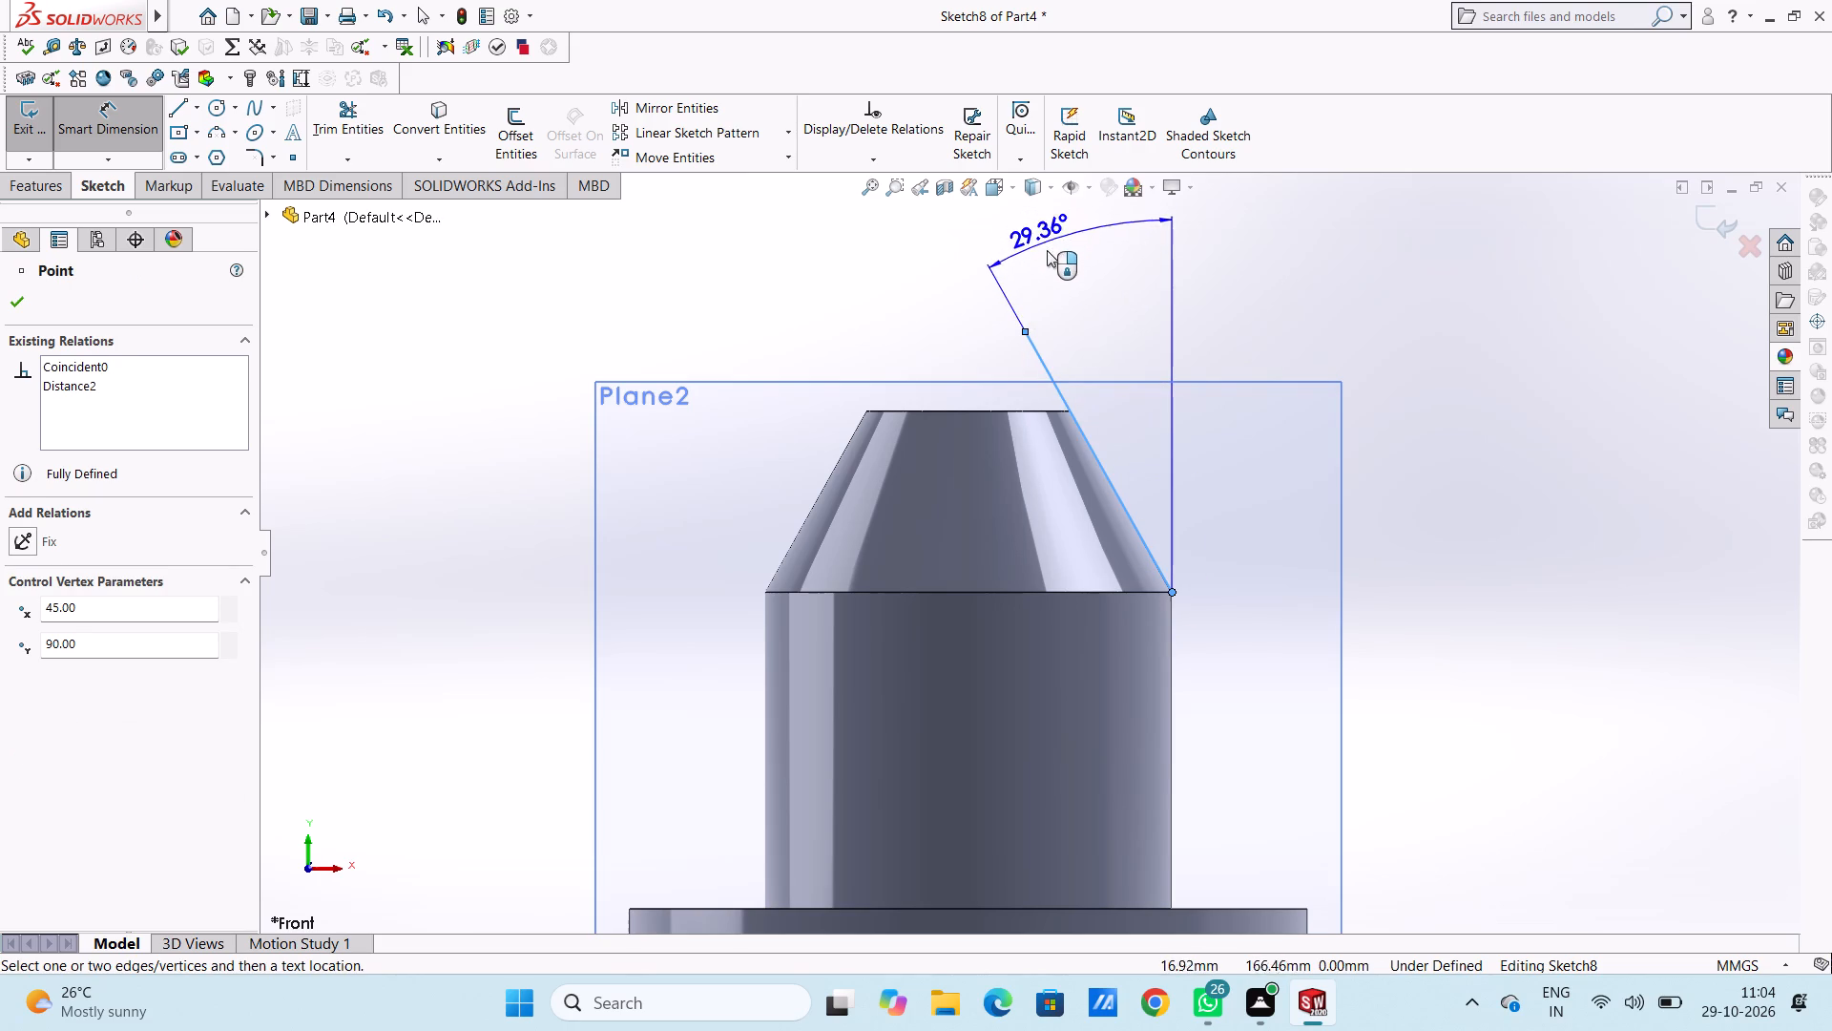
scroll(1050, 257, up, 3)
click(1047, 369)
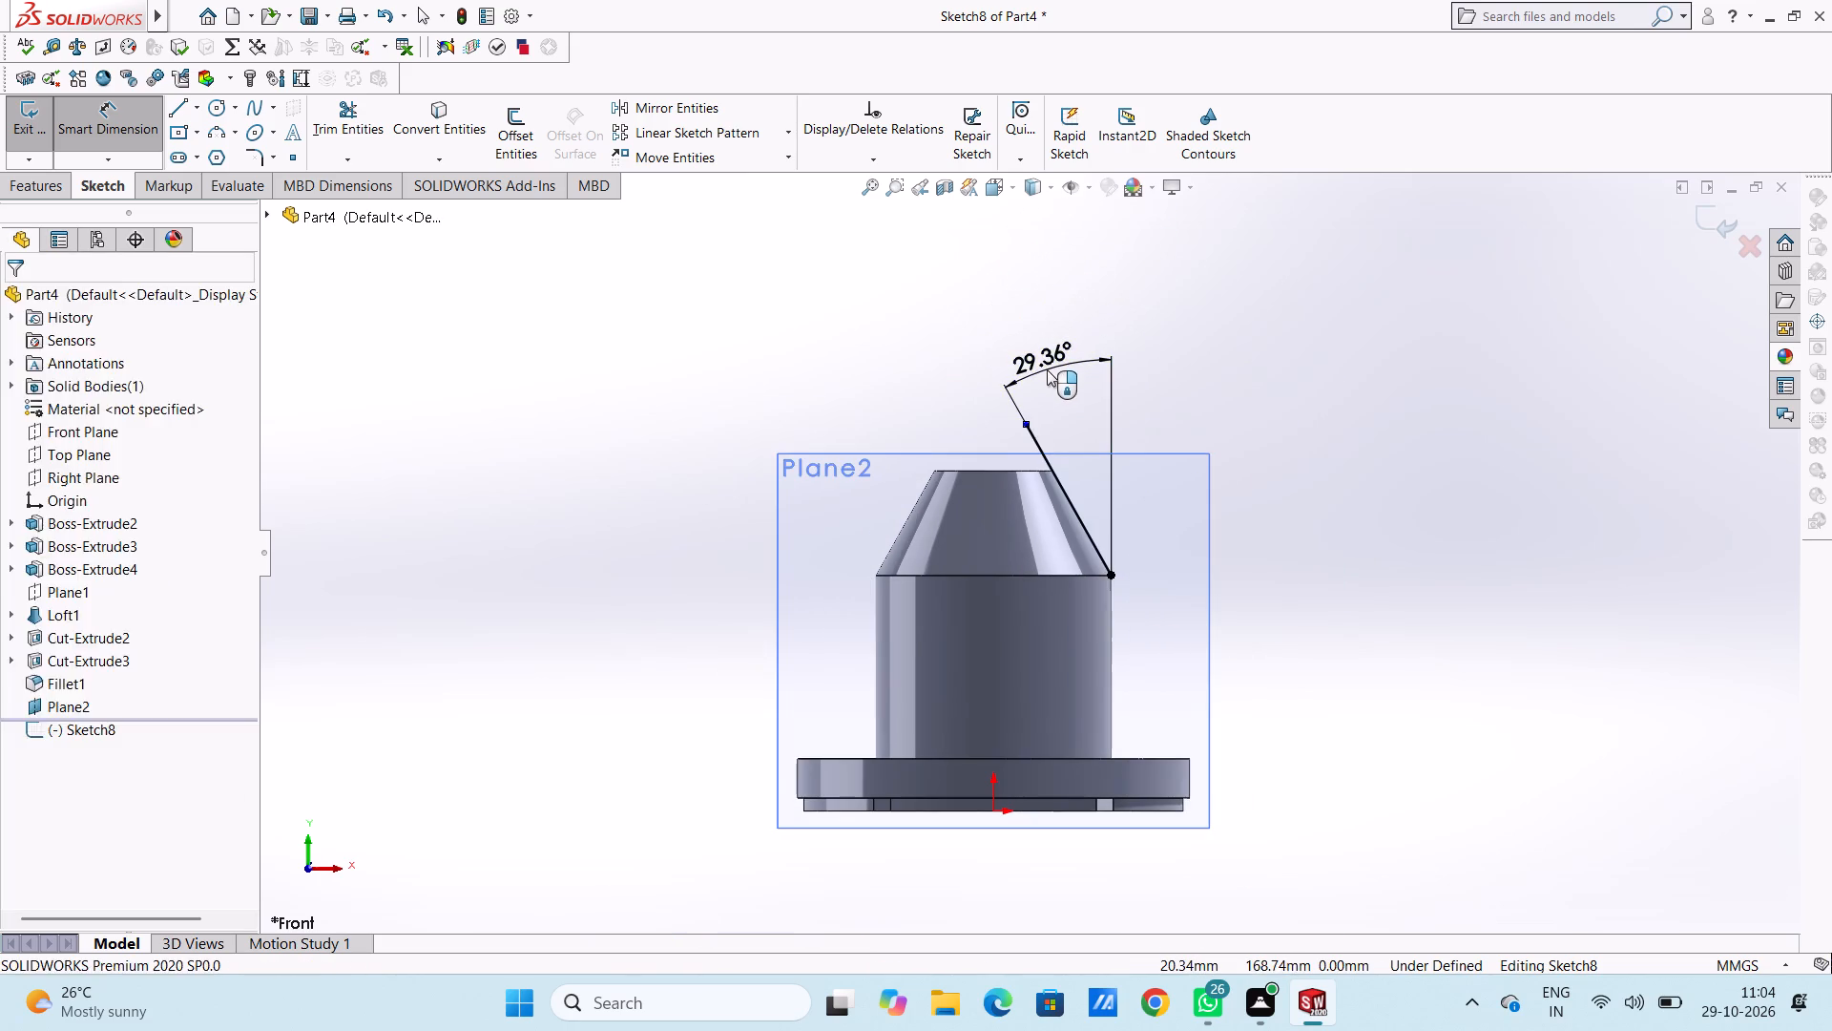
click(950, 347)
click(967, 339)
click(931, 345)
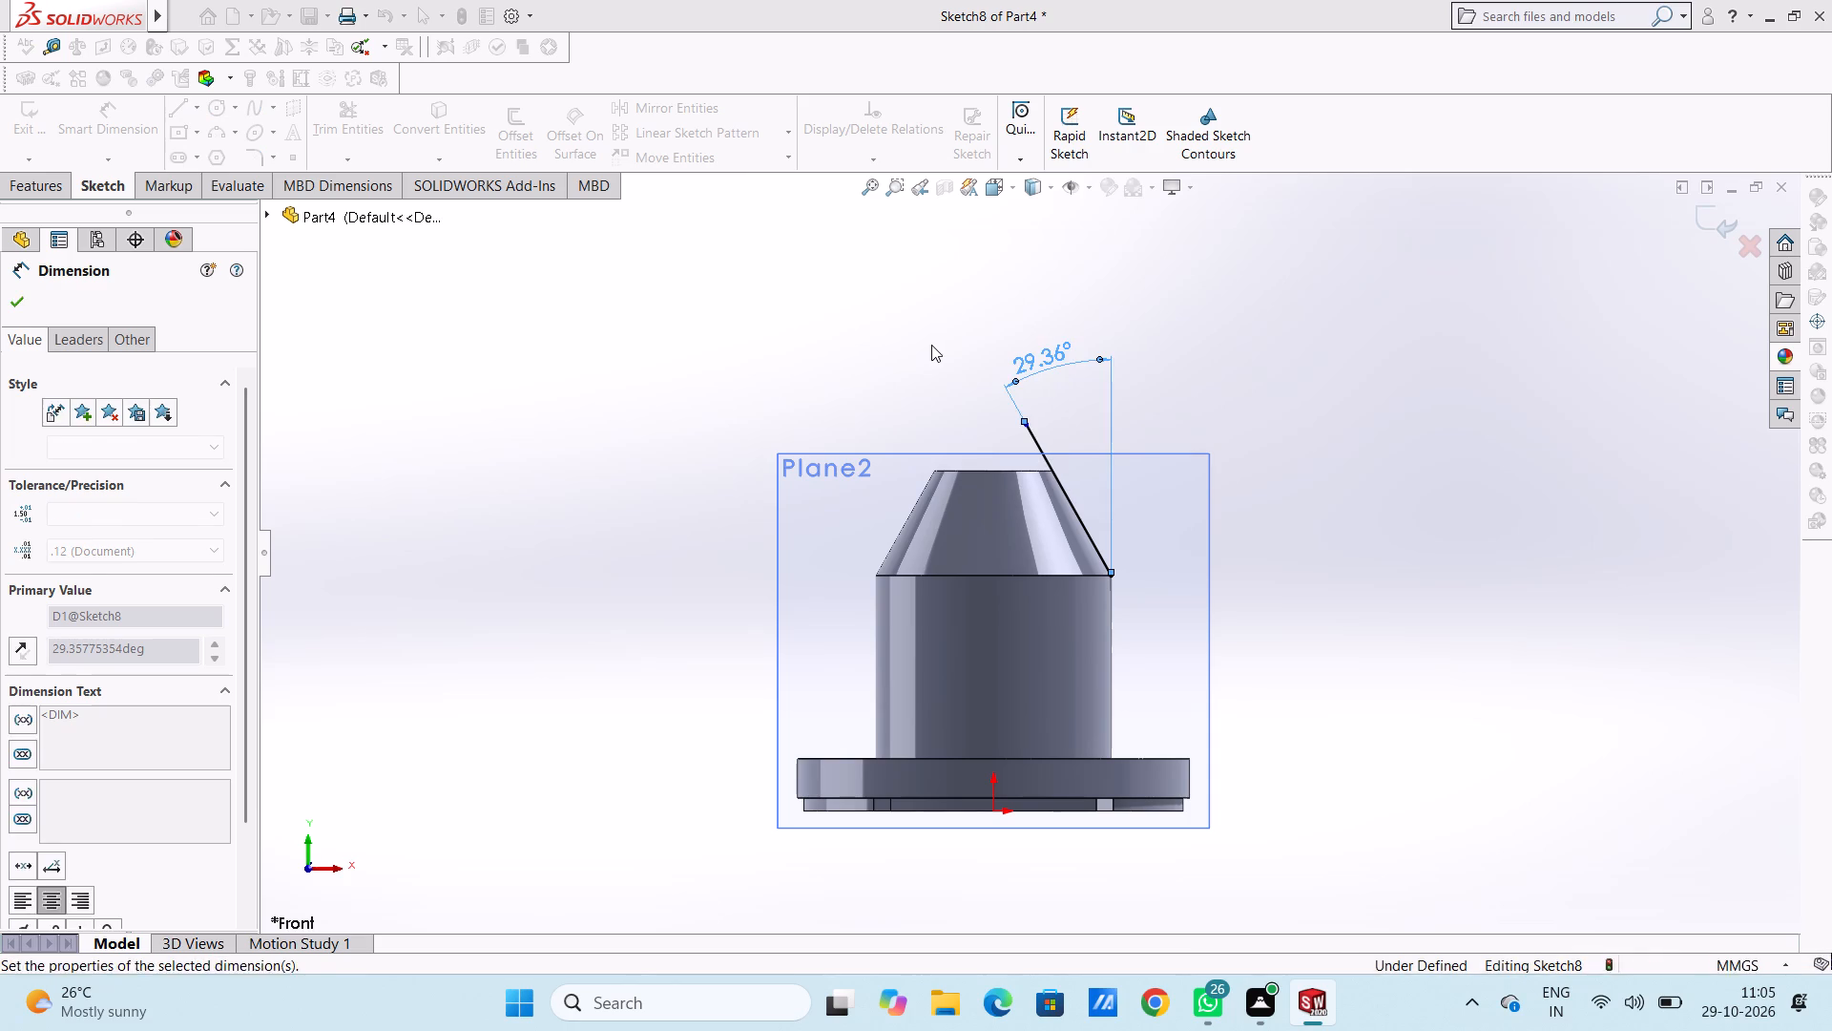
middle_drag(1028, 308, 1001, 407)
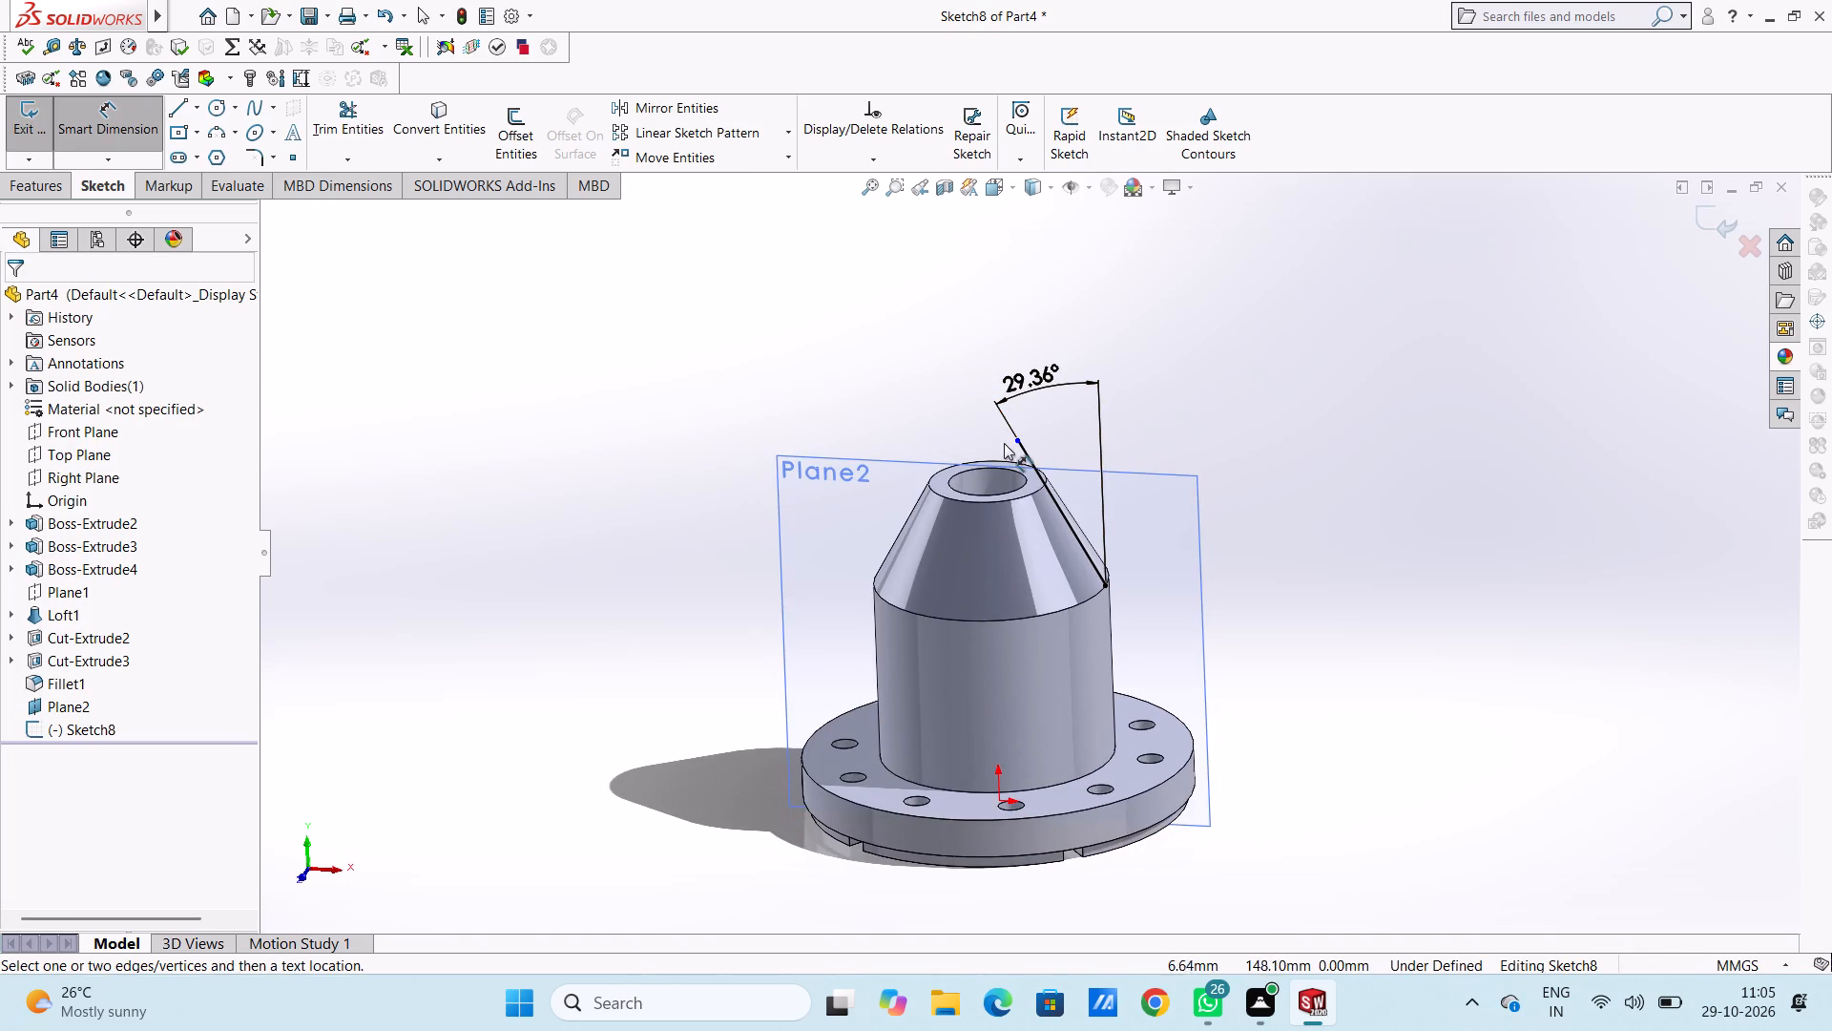
click(129, 122)
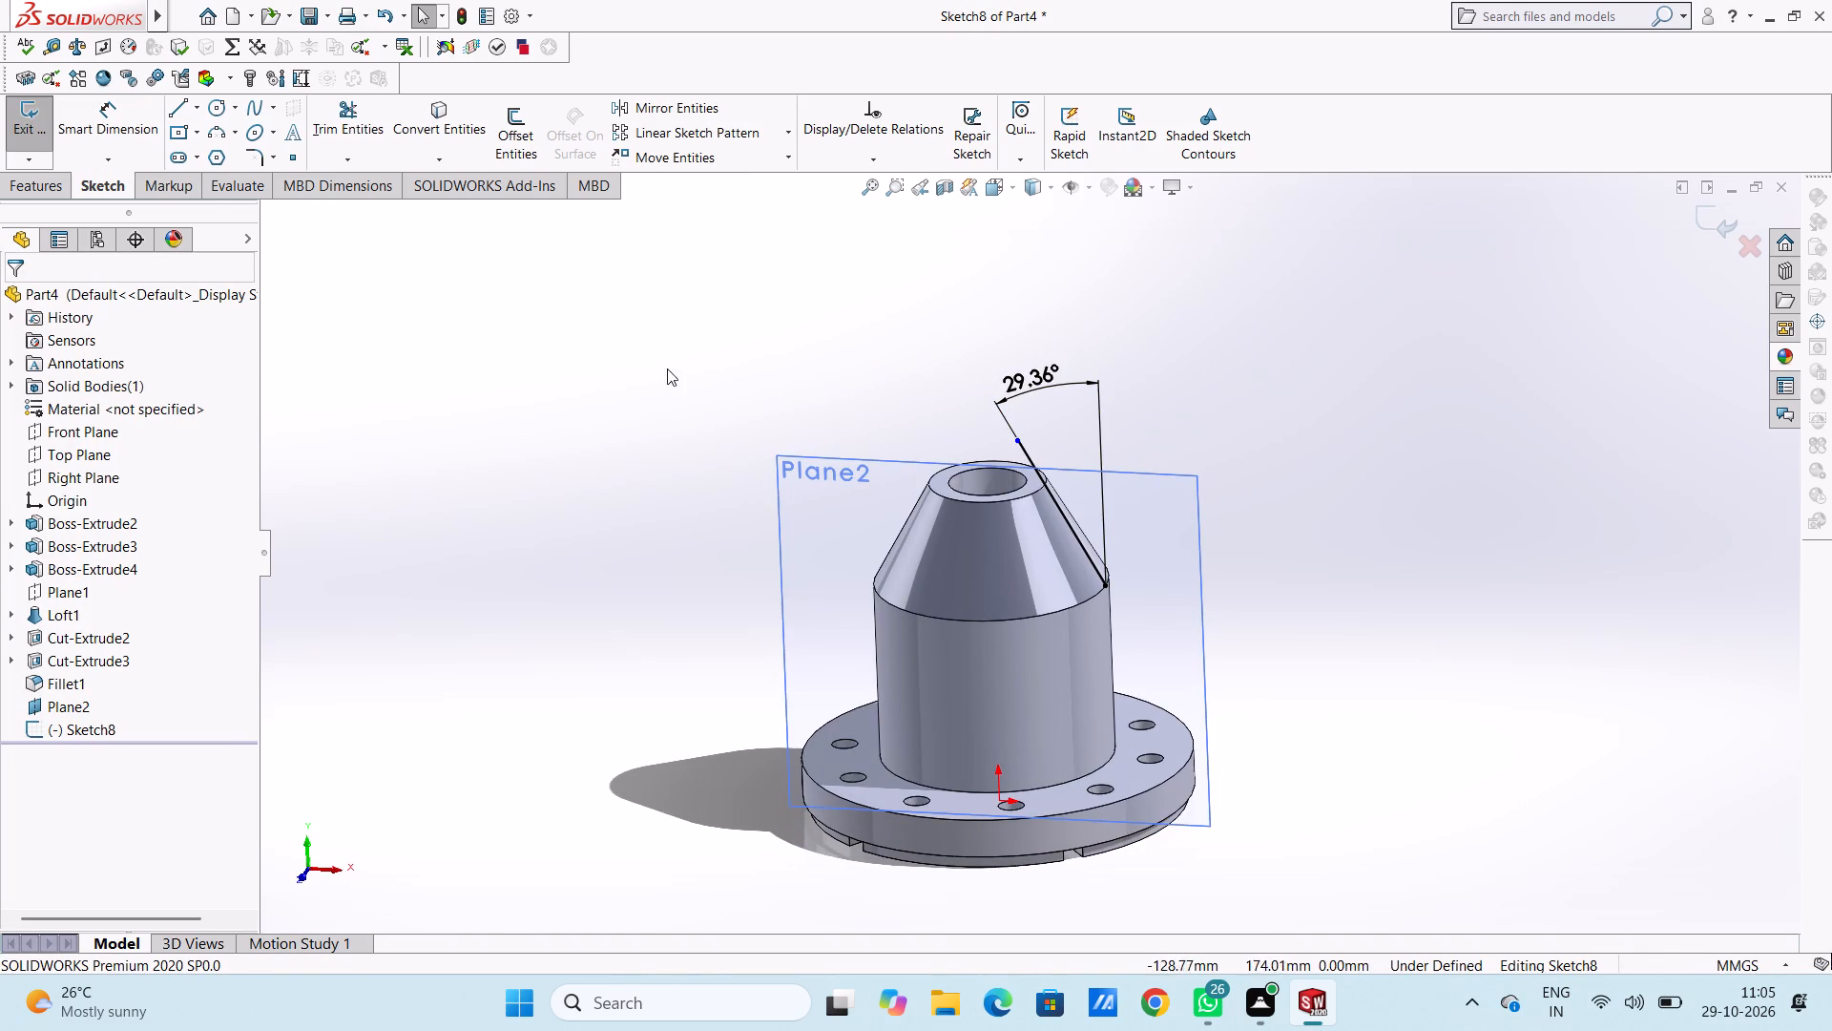
click(700, 389)
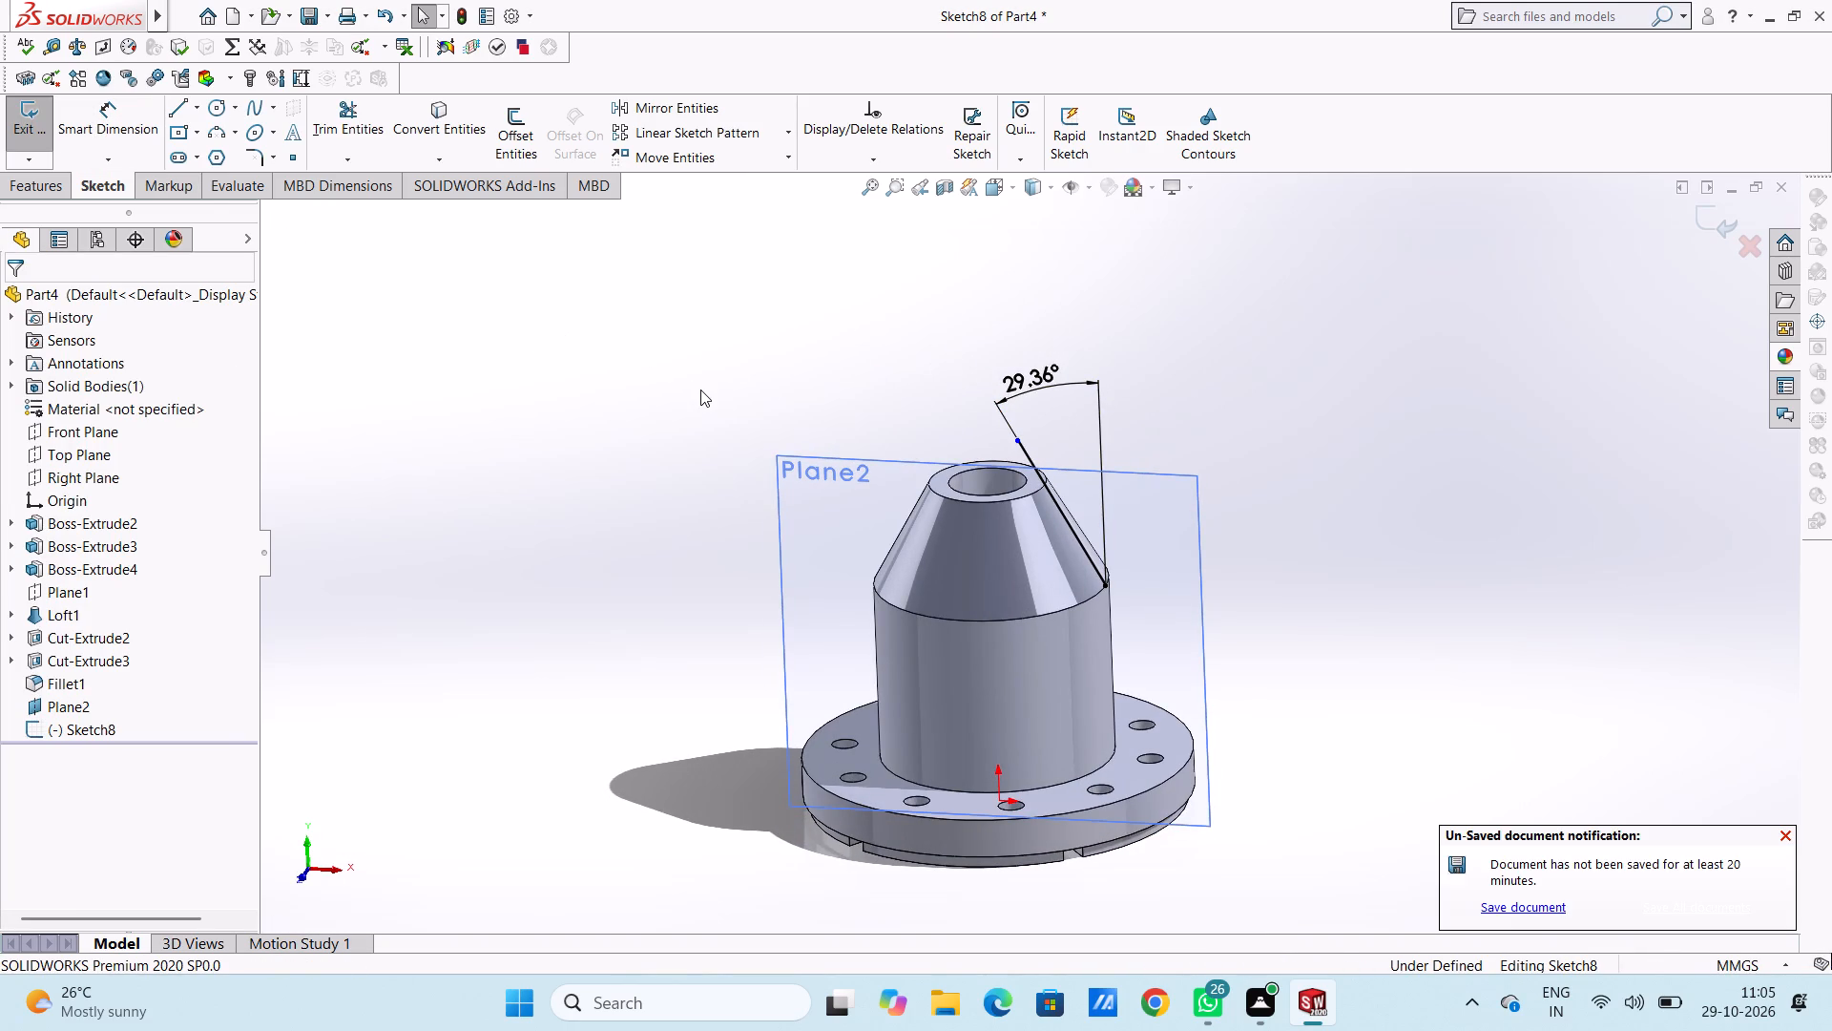
click(1697, 219)
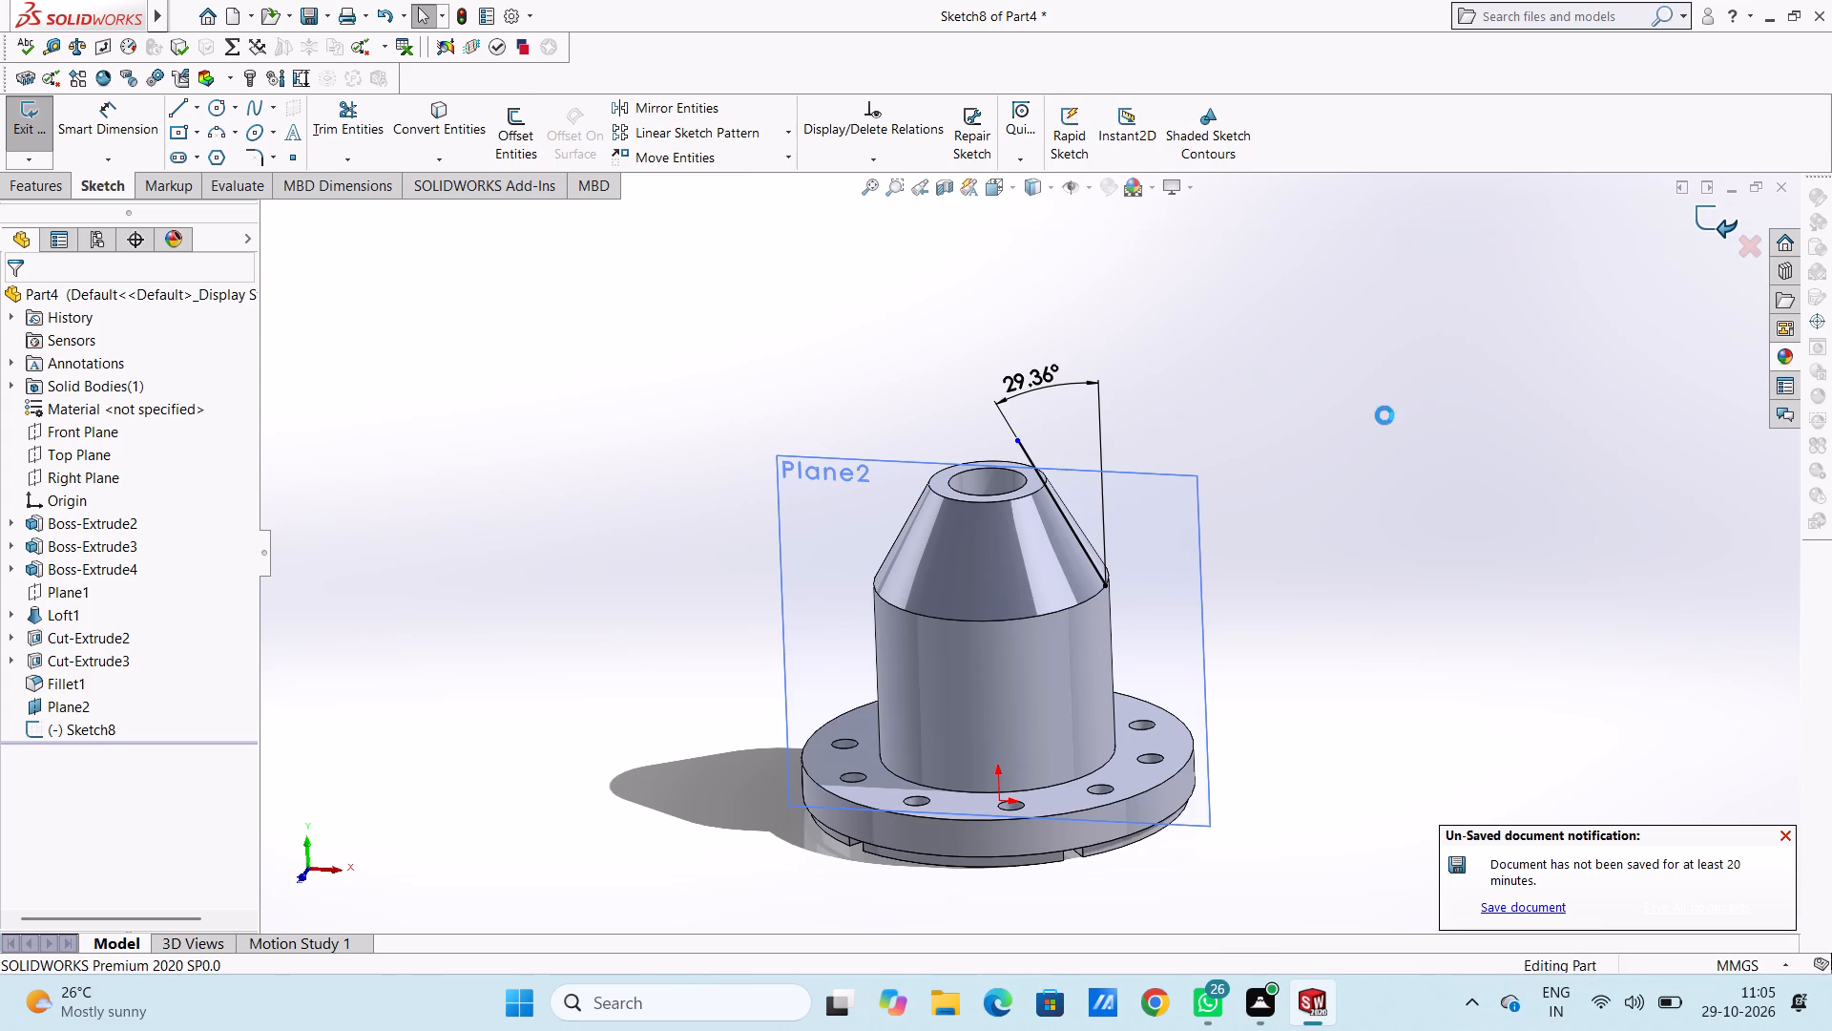
click(1342, 451)
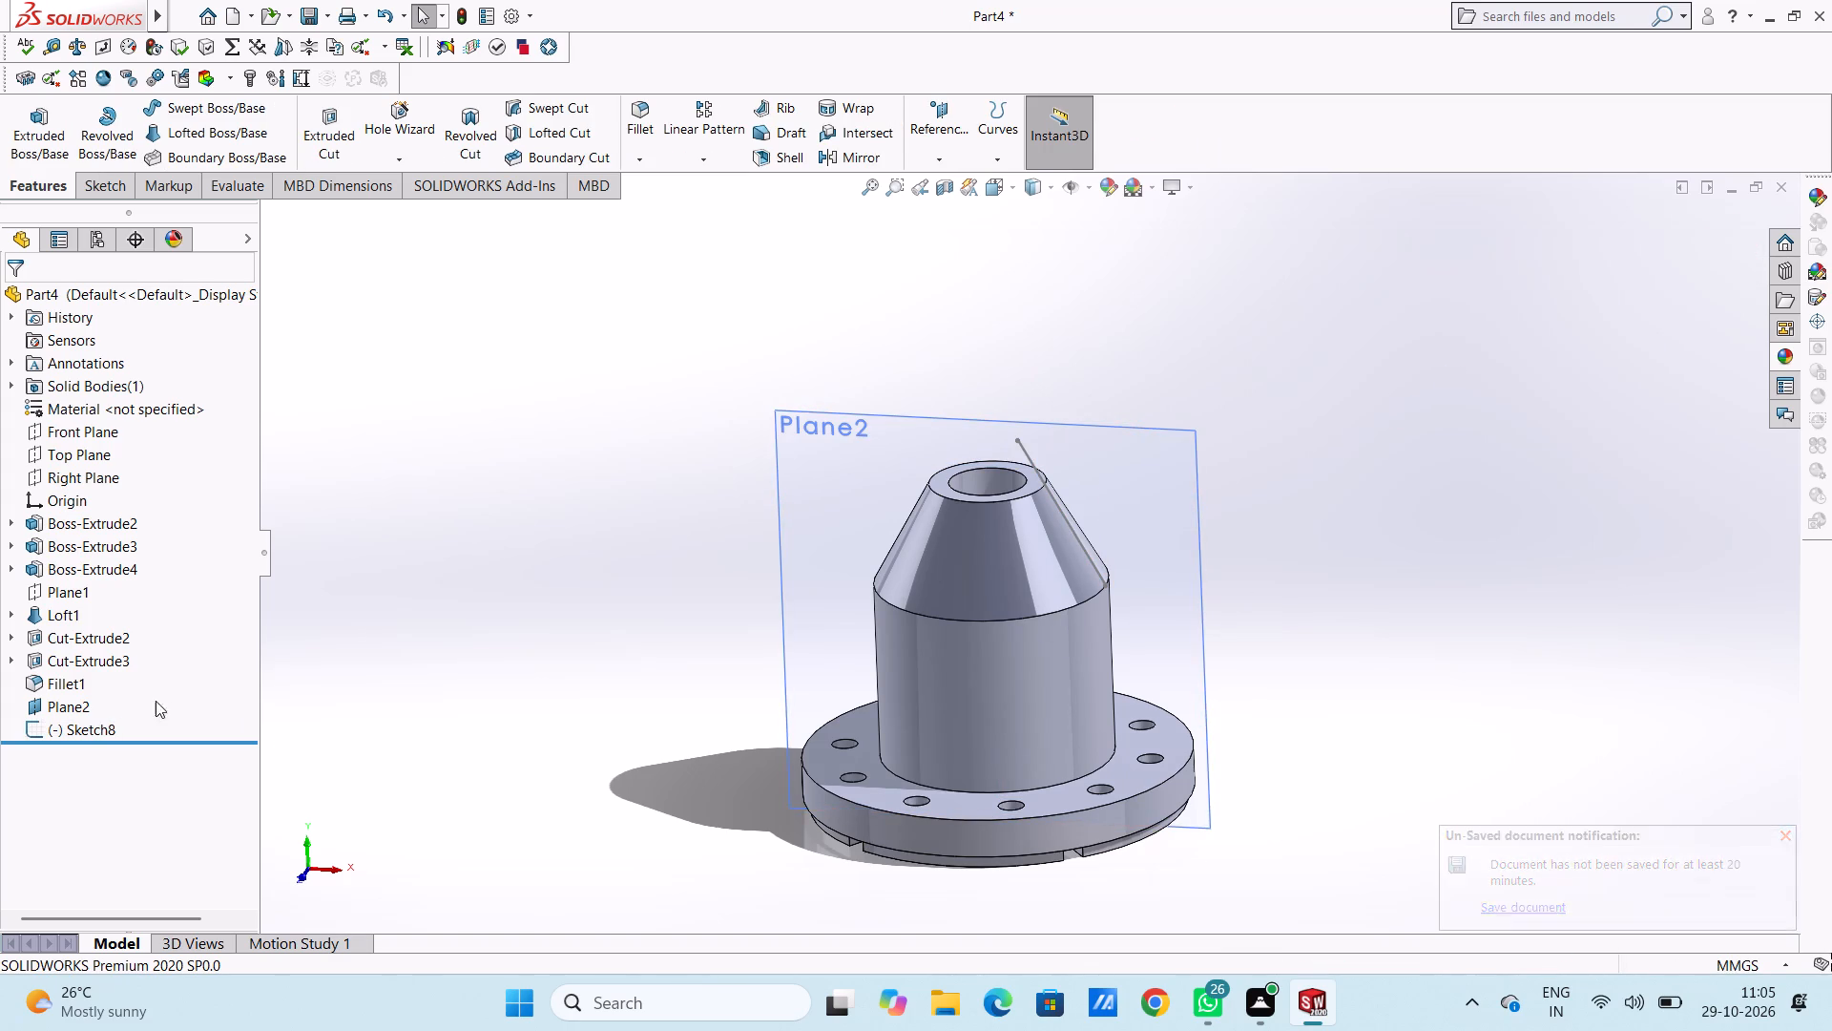
Hide the reference plane Plane2.
click(94, 705)
click(88, 705)
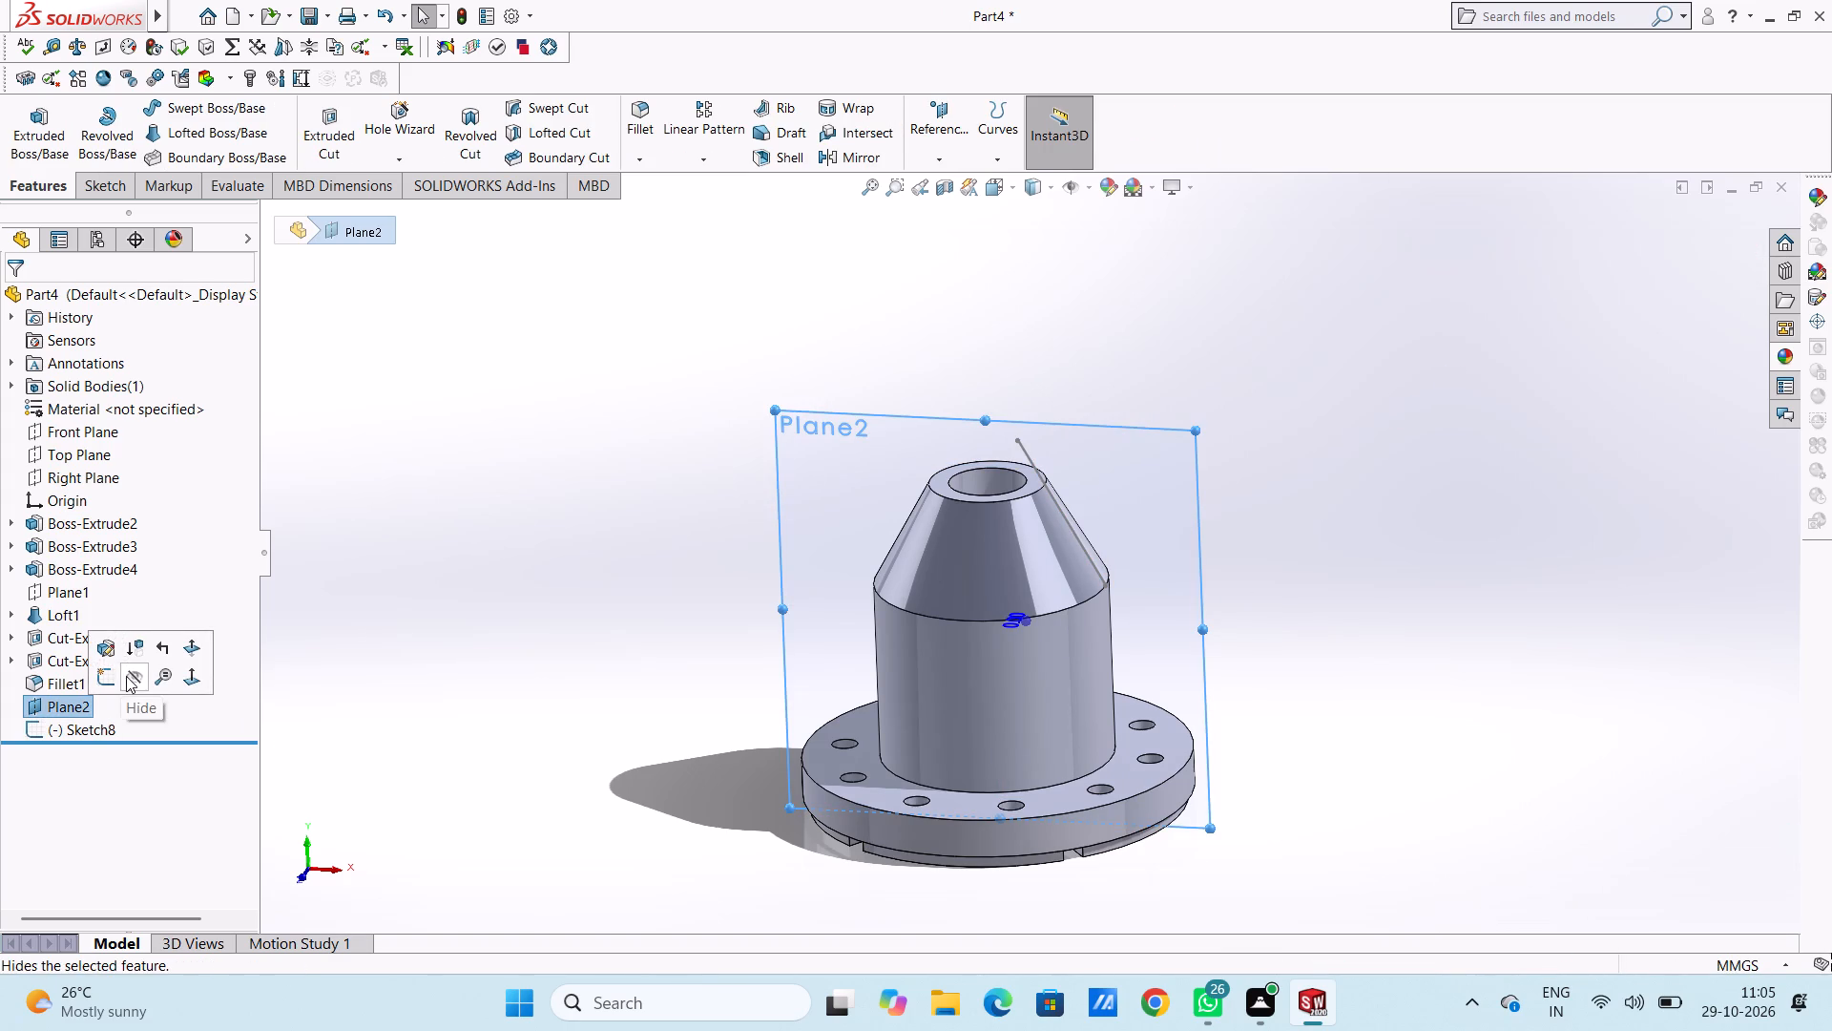
click(128, 676)
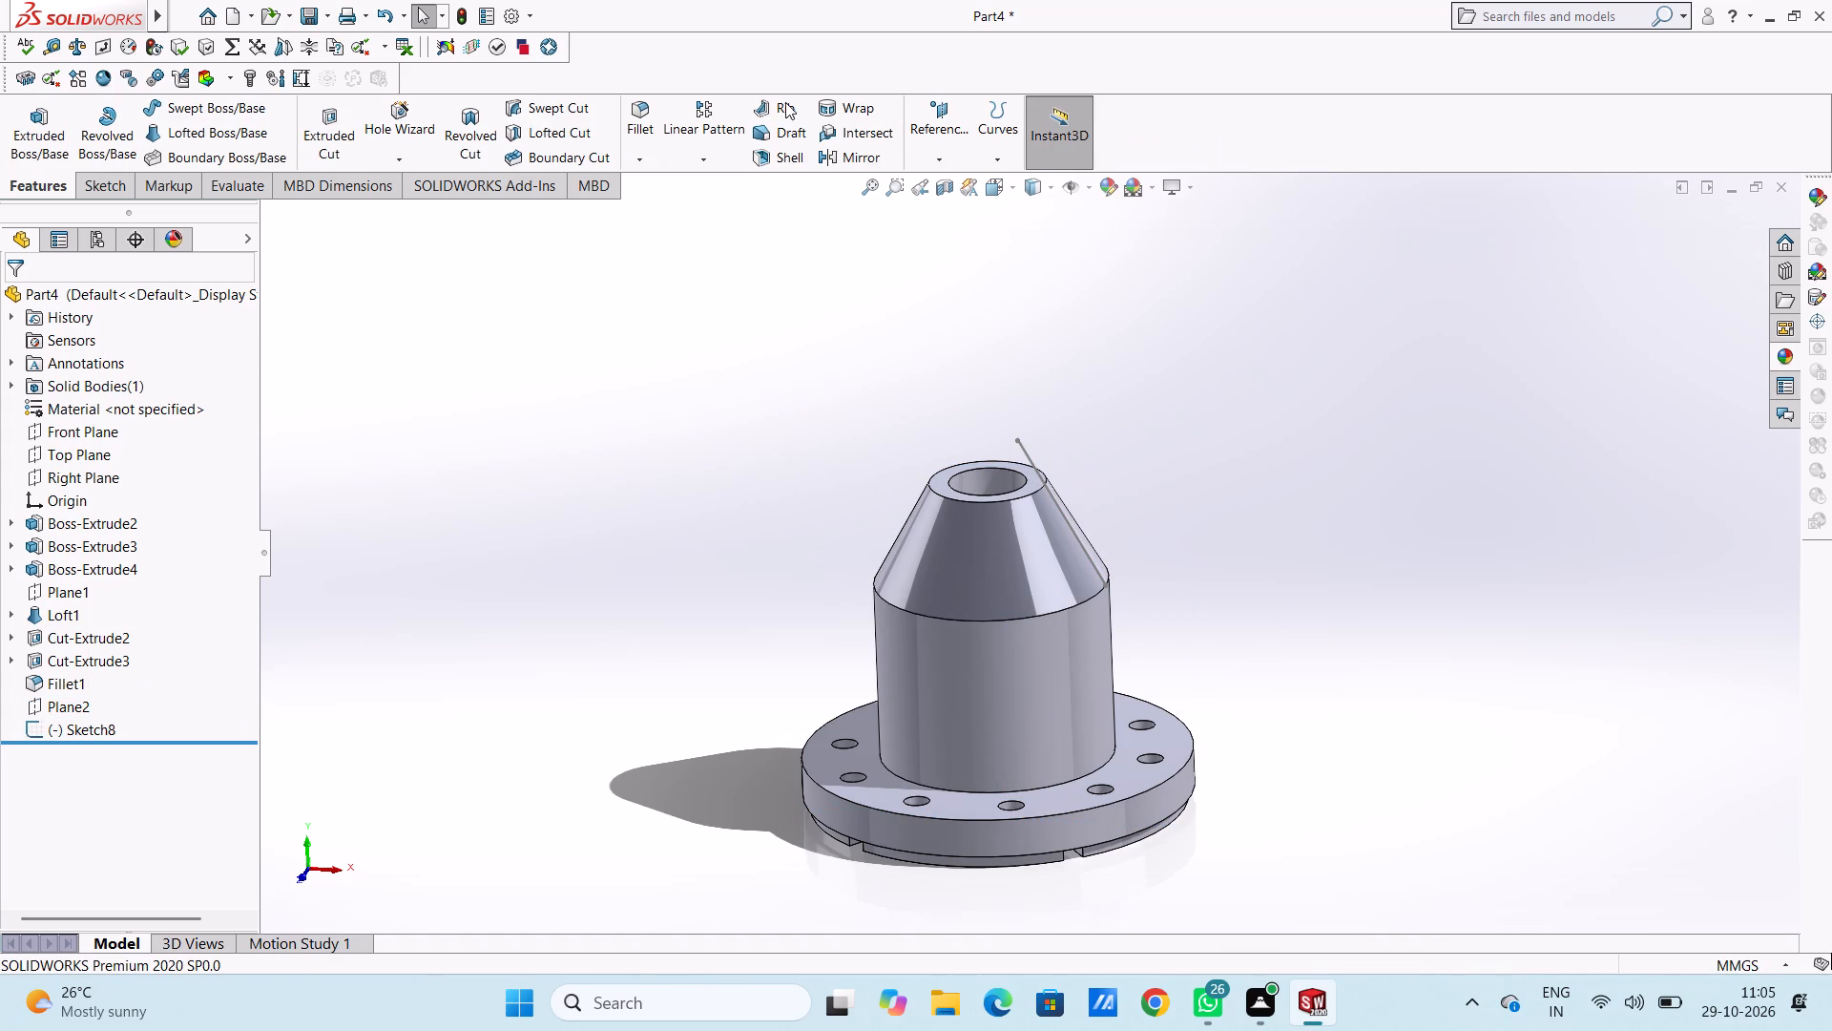
Start a new reference plane with the slanted sketch line as first reference, set to Perpendicular with its origin on the curve.
click(945, 113)
click(946, 179)
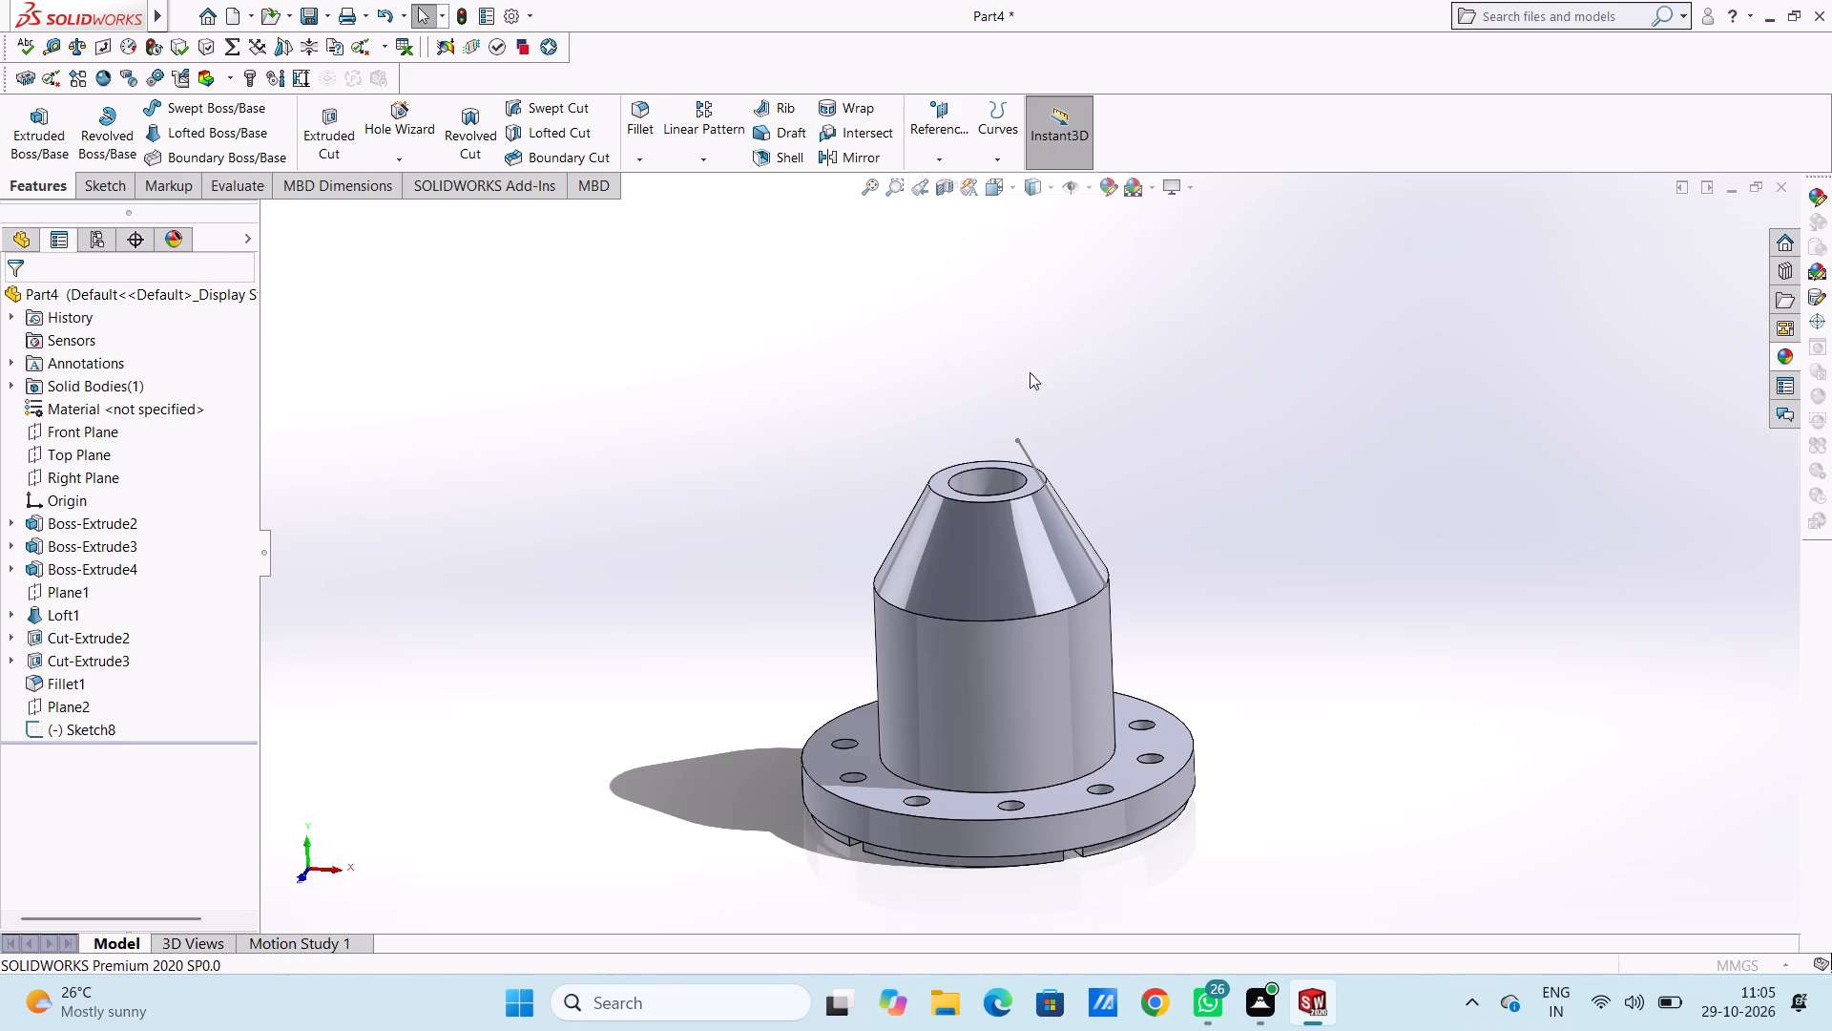
click(1023, 450)
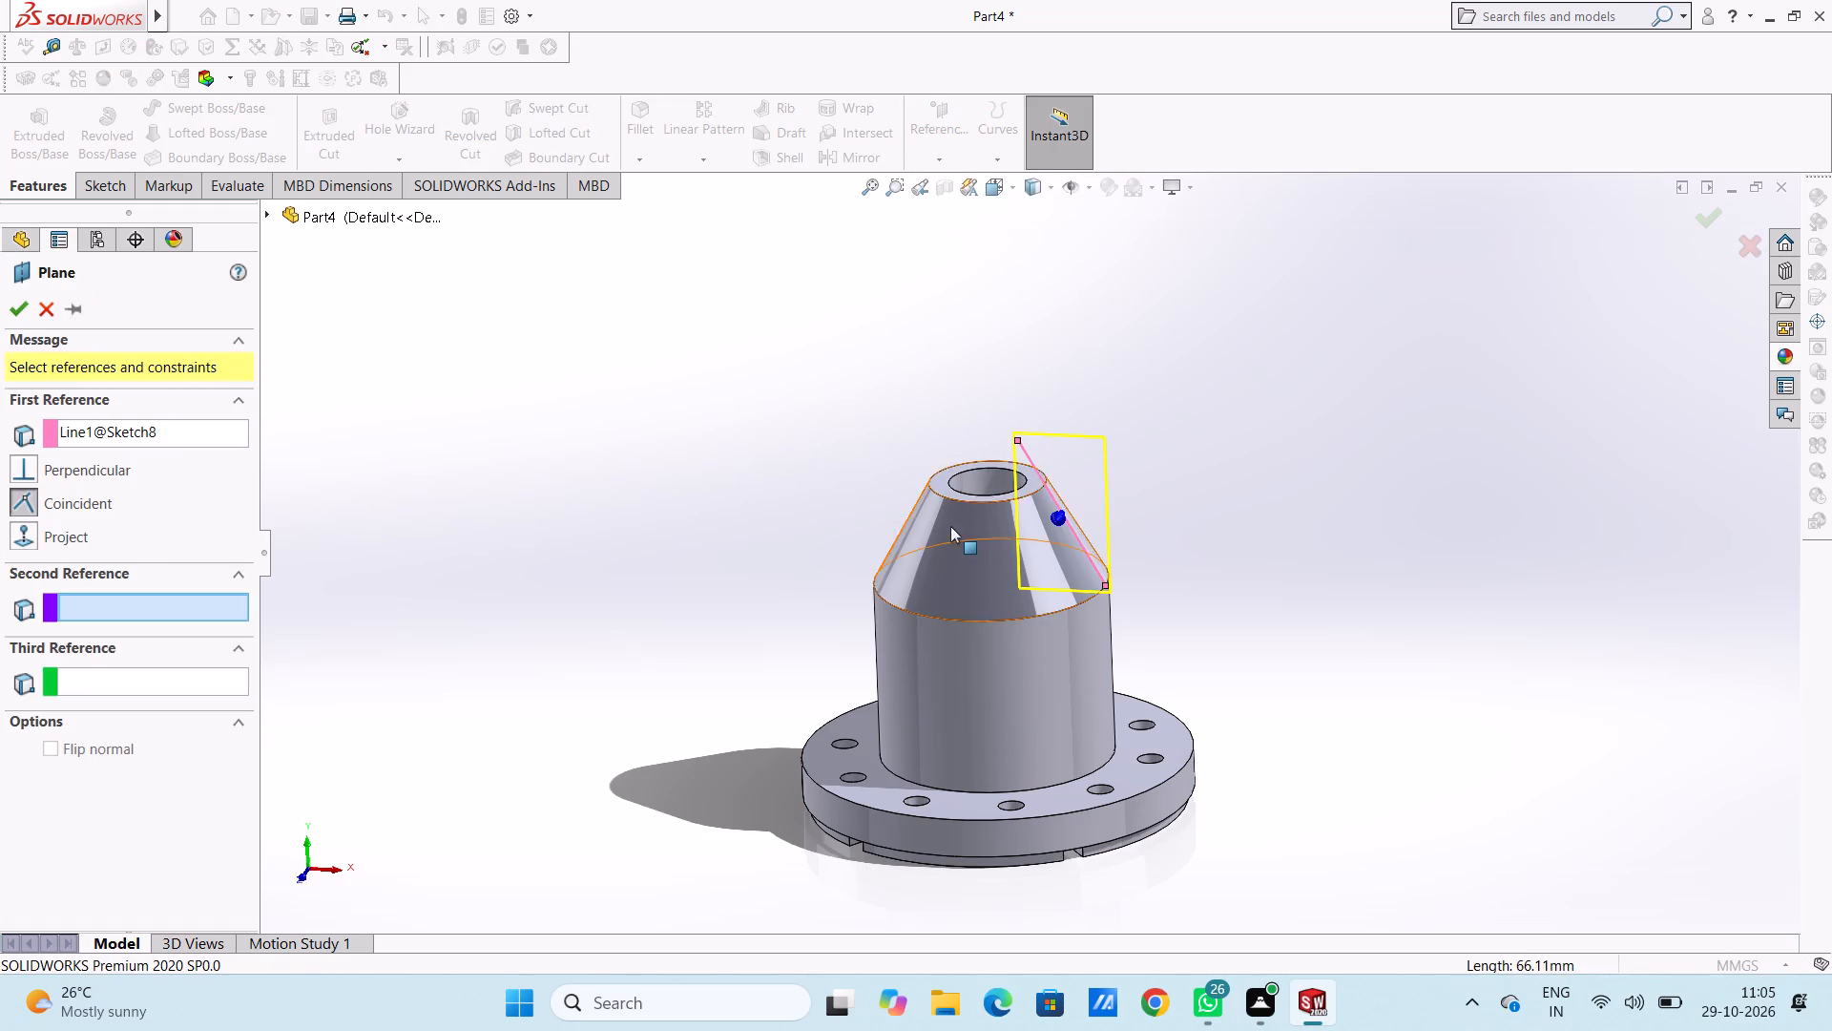
middle_drag(747, 354, 688, 487)
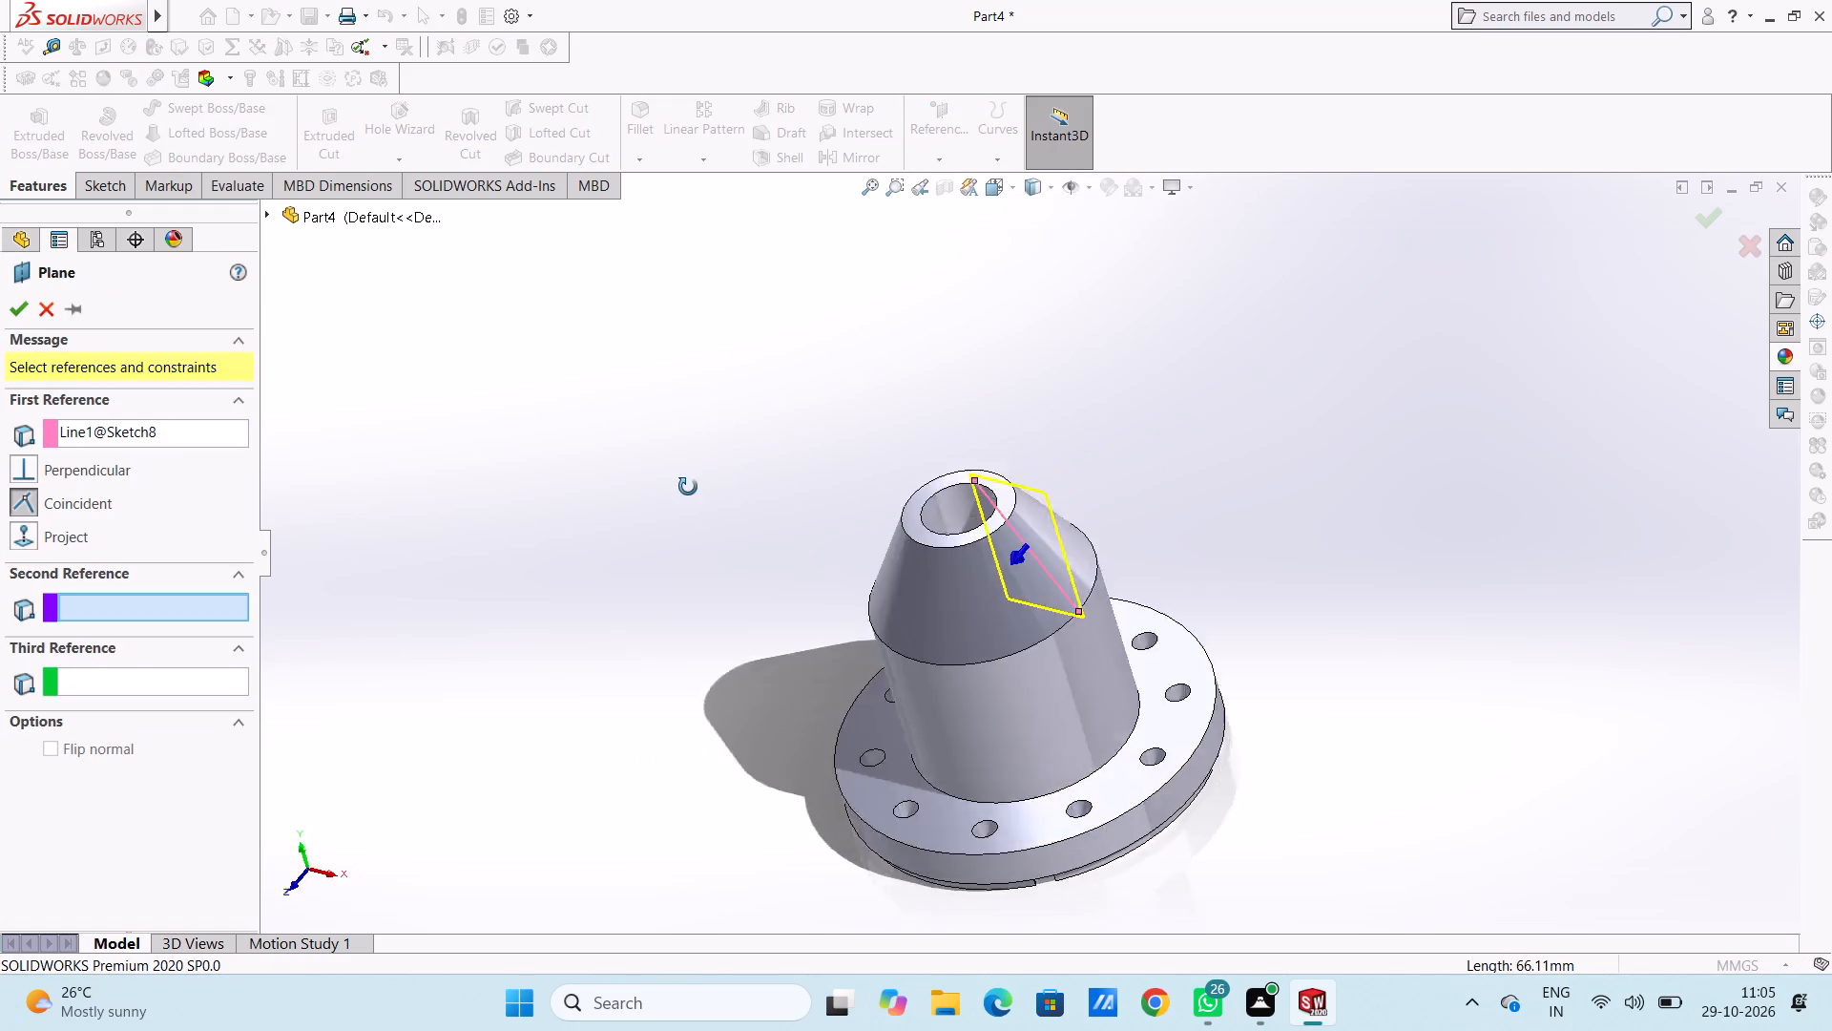
middle_drag(688, 487, 692, 503)
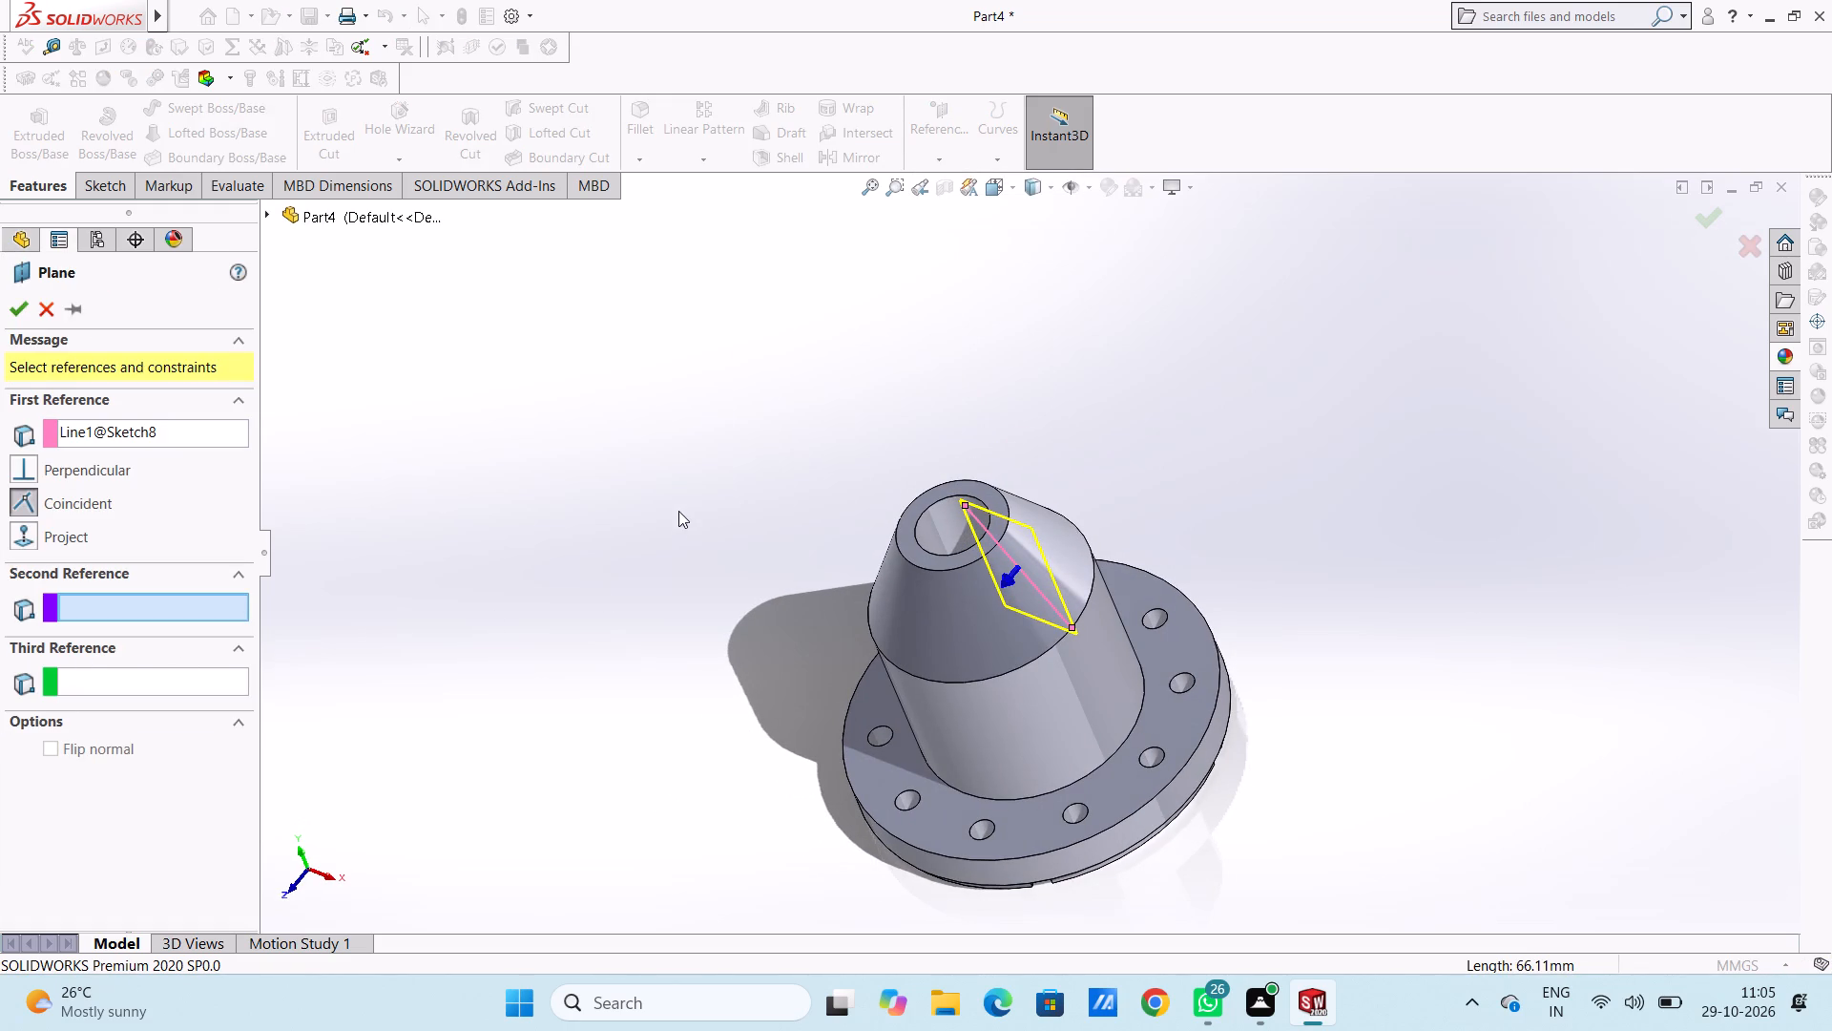
click(120, 472)
click(120, 472)
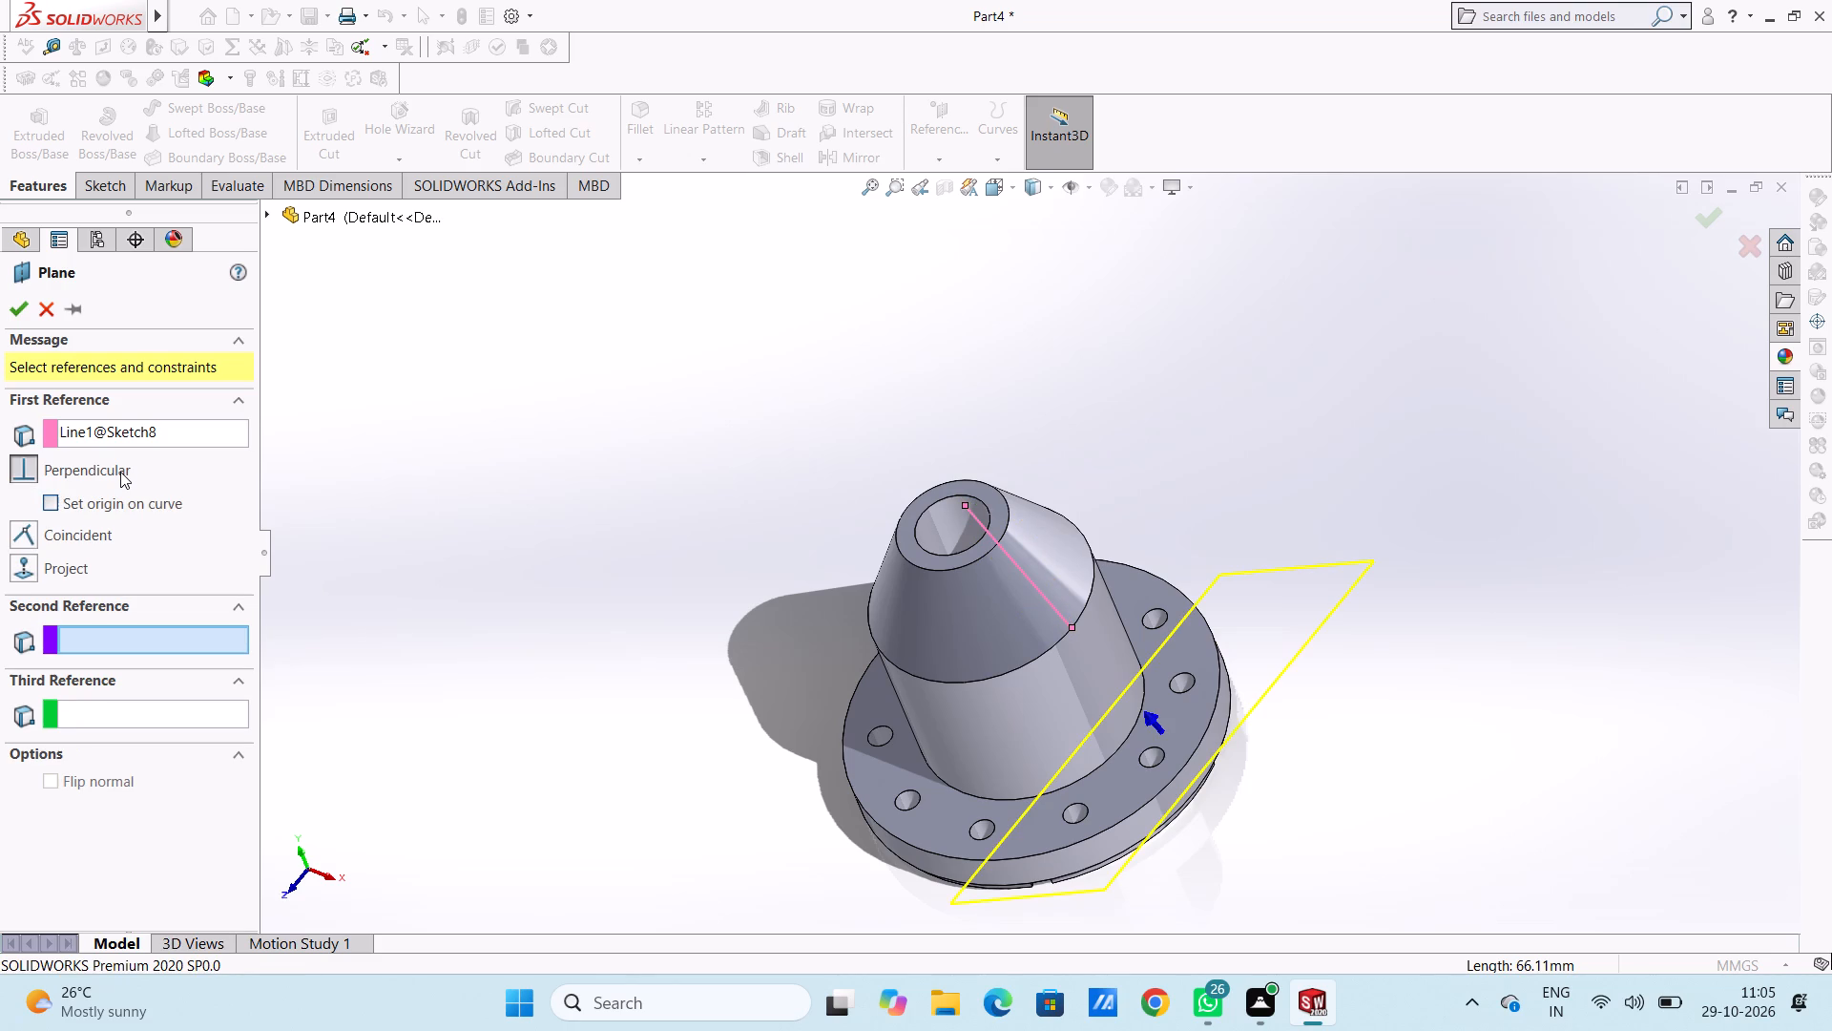
click(50, 499)
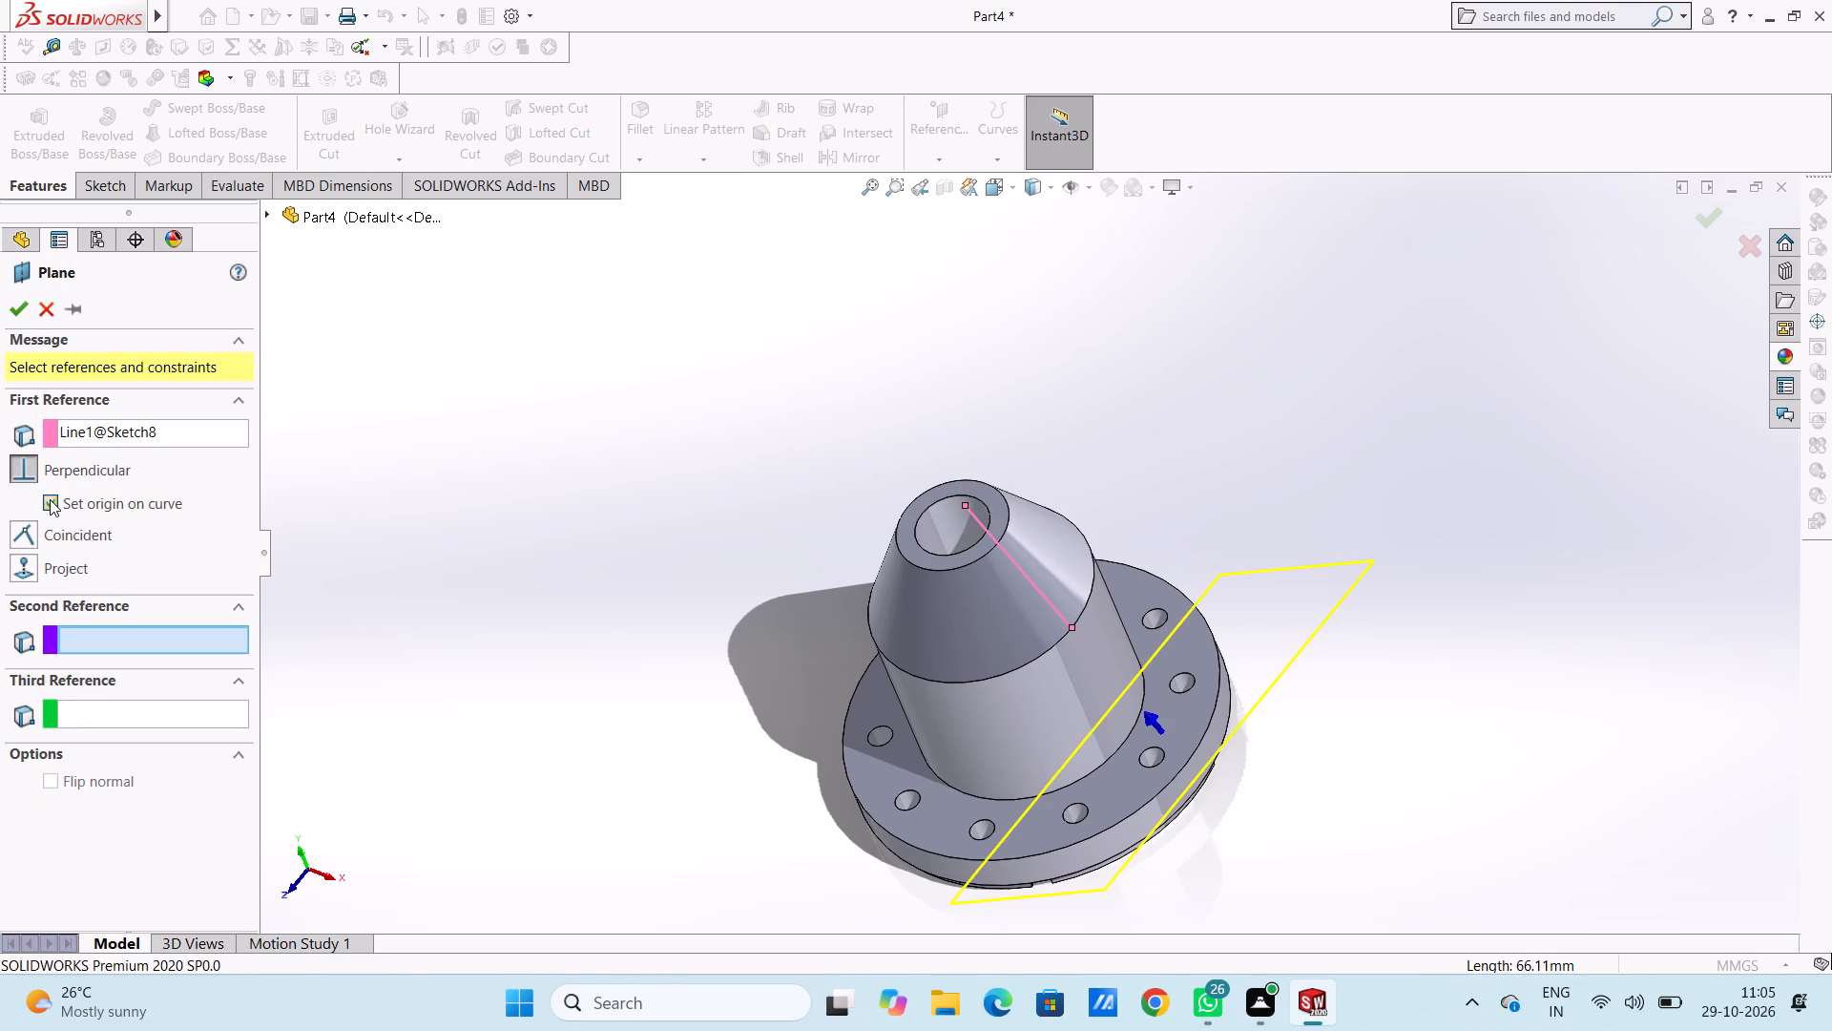
click(50, 499)
click(50, 499)
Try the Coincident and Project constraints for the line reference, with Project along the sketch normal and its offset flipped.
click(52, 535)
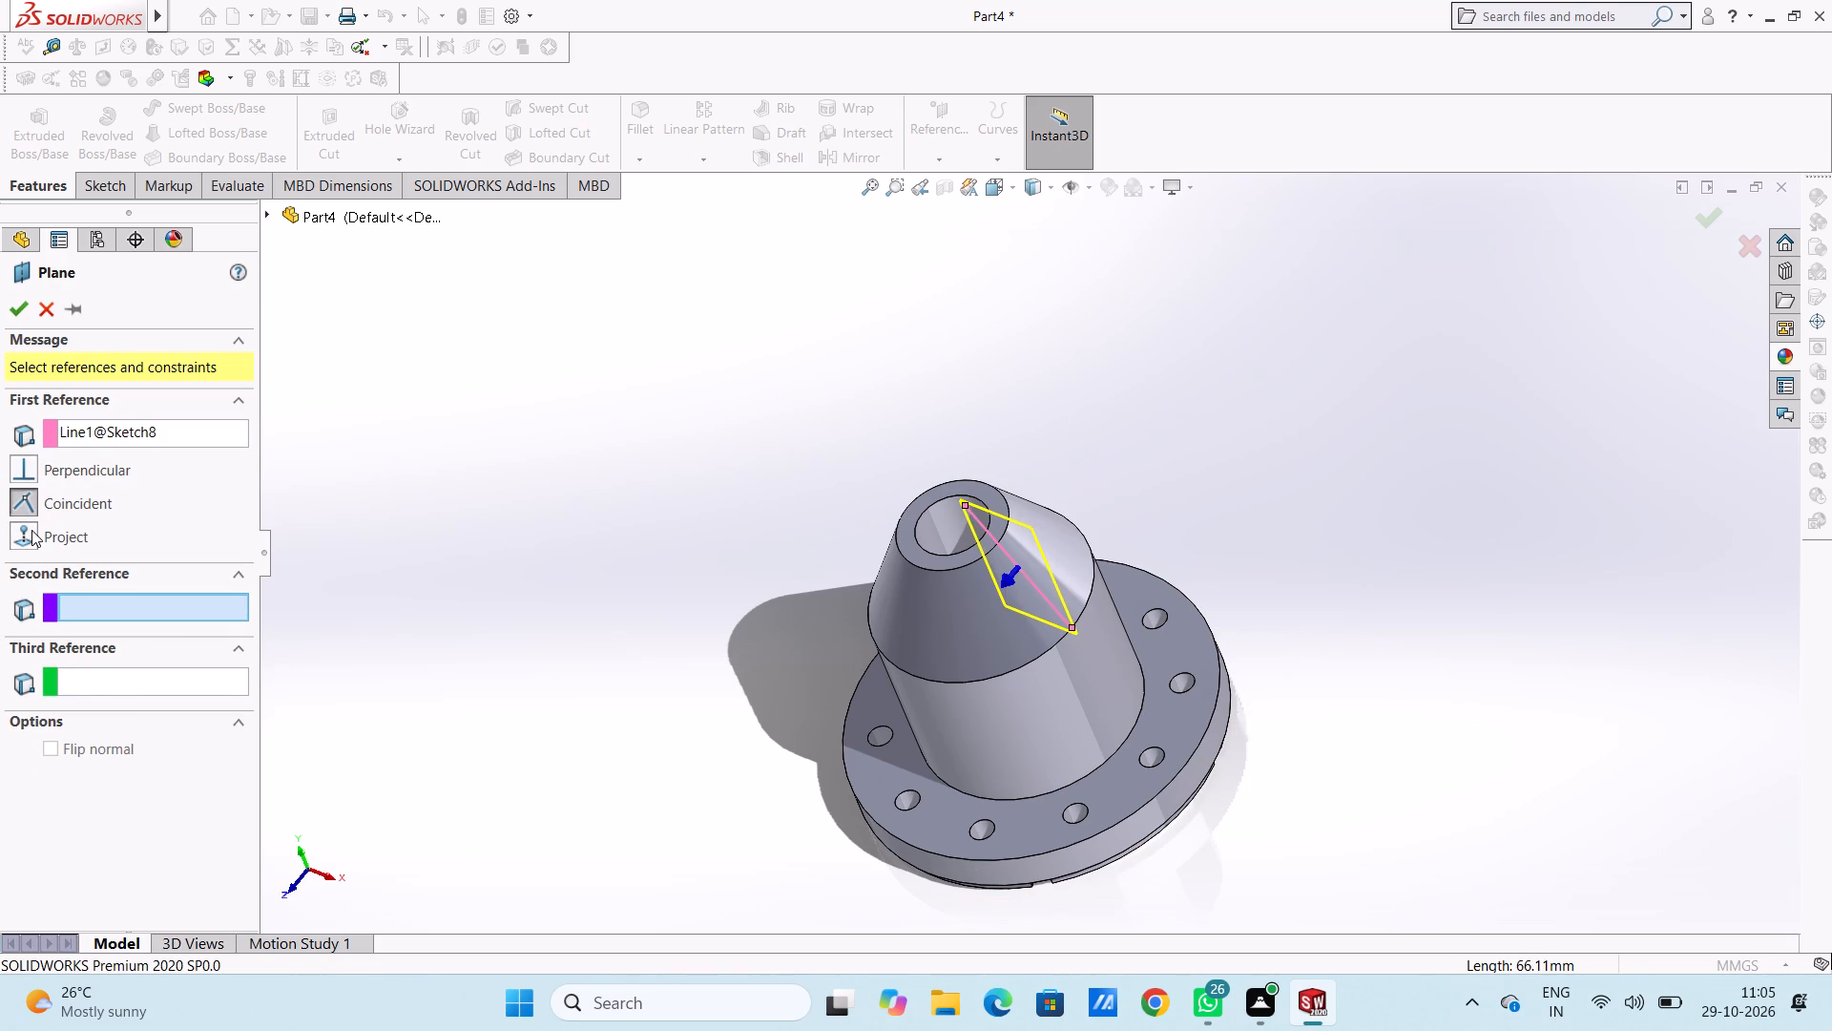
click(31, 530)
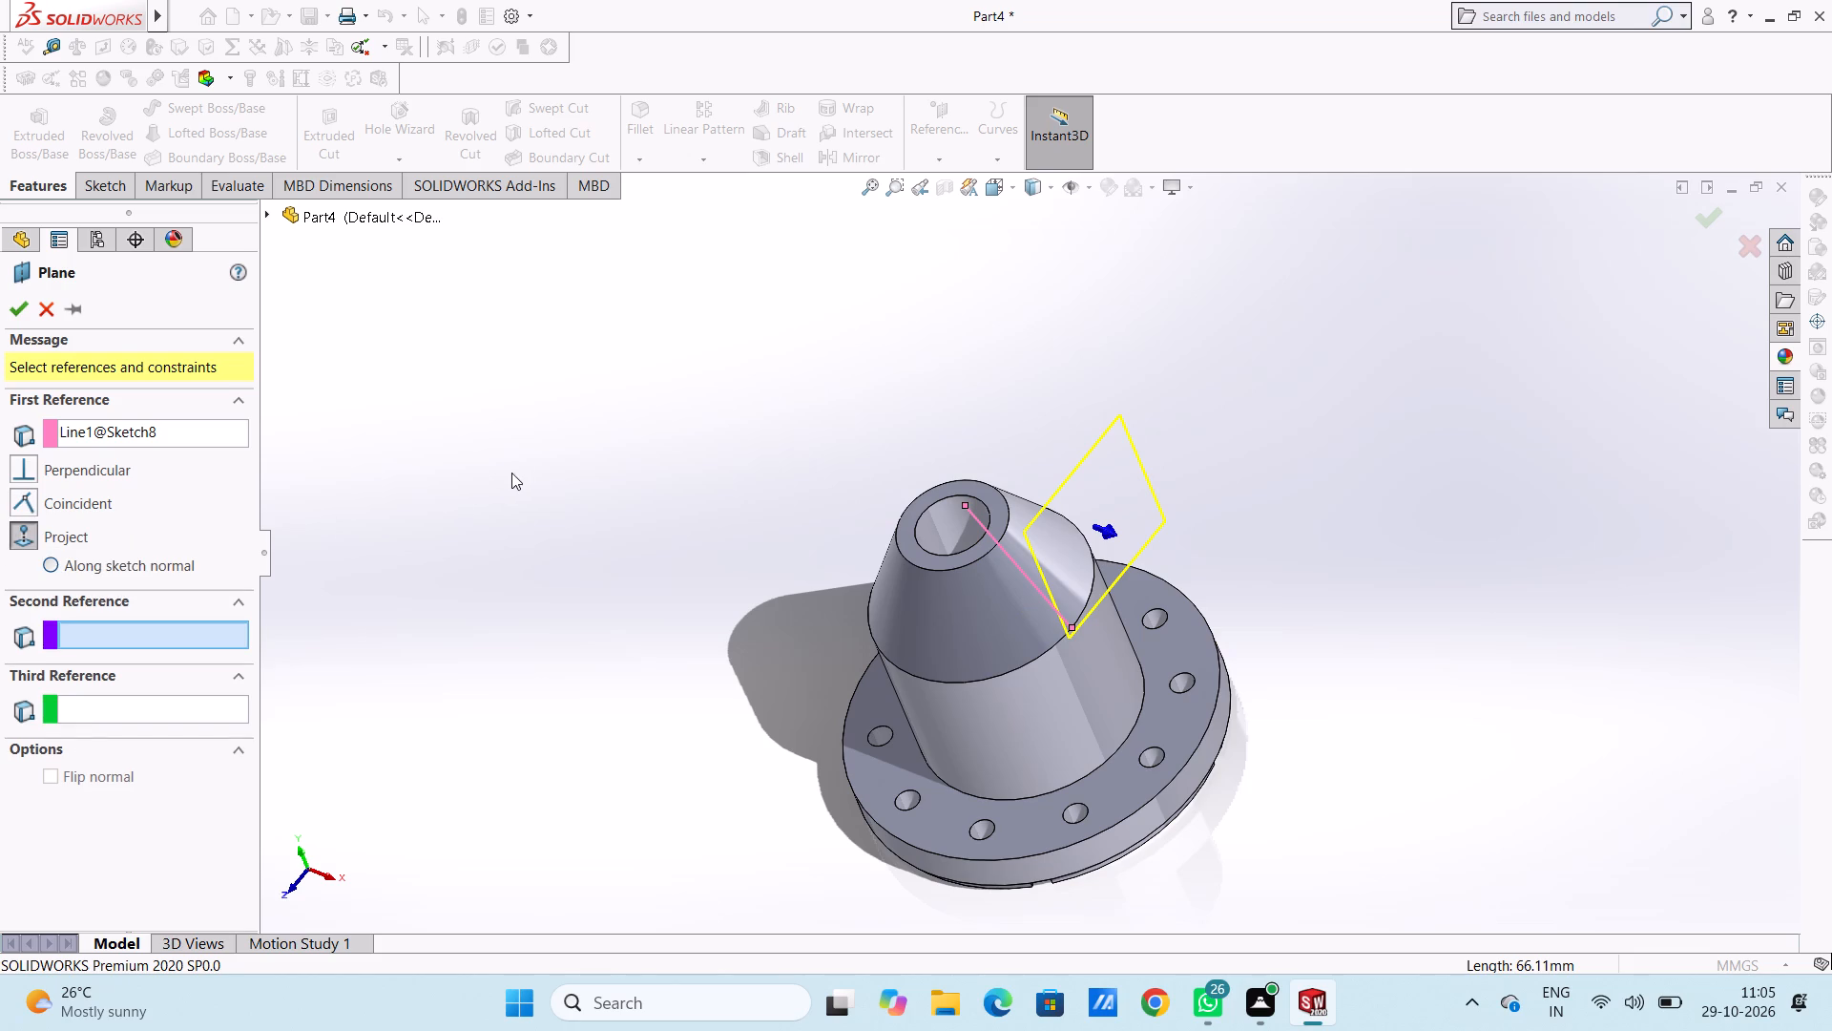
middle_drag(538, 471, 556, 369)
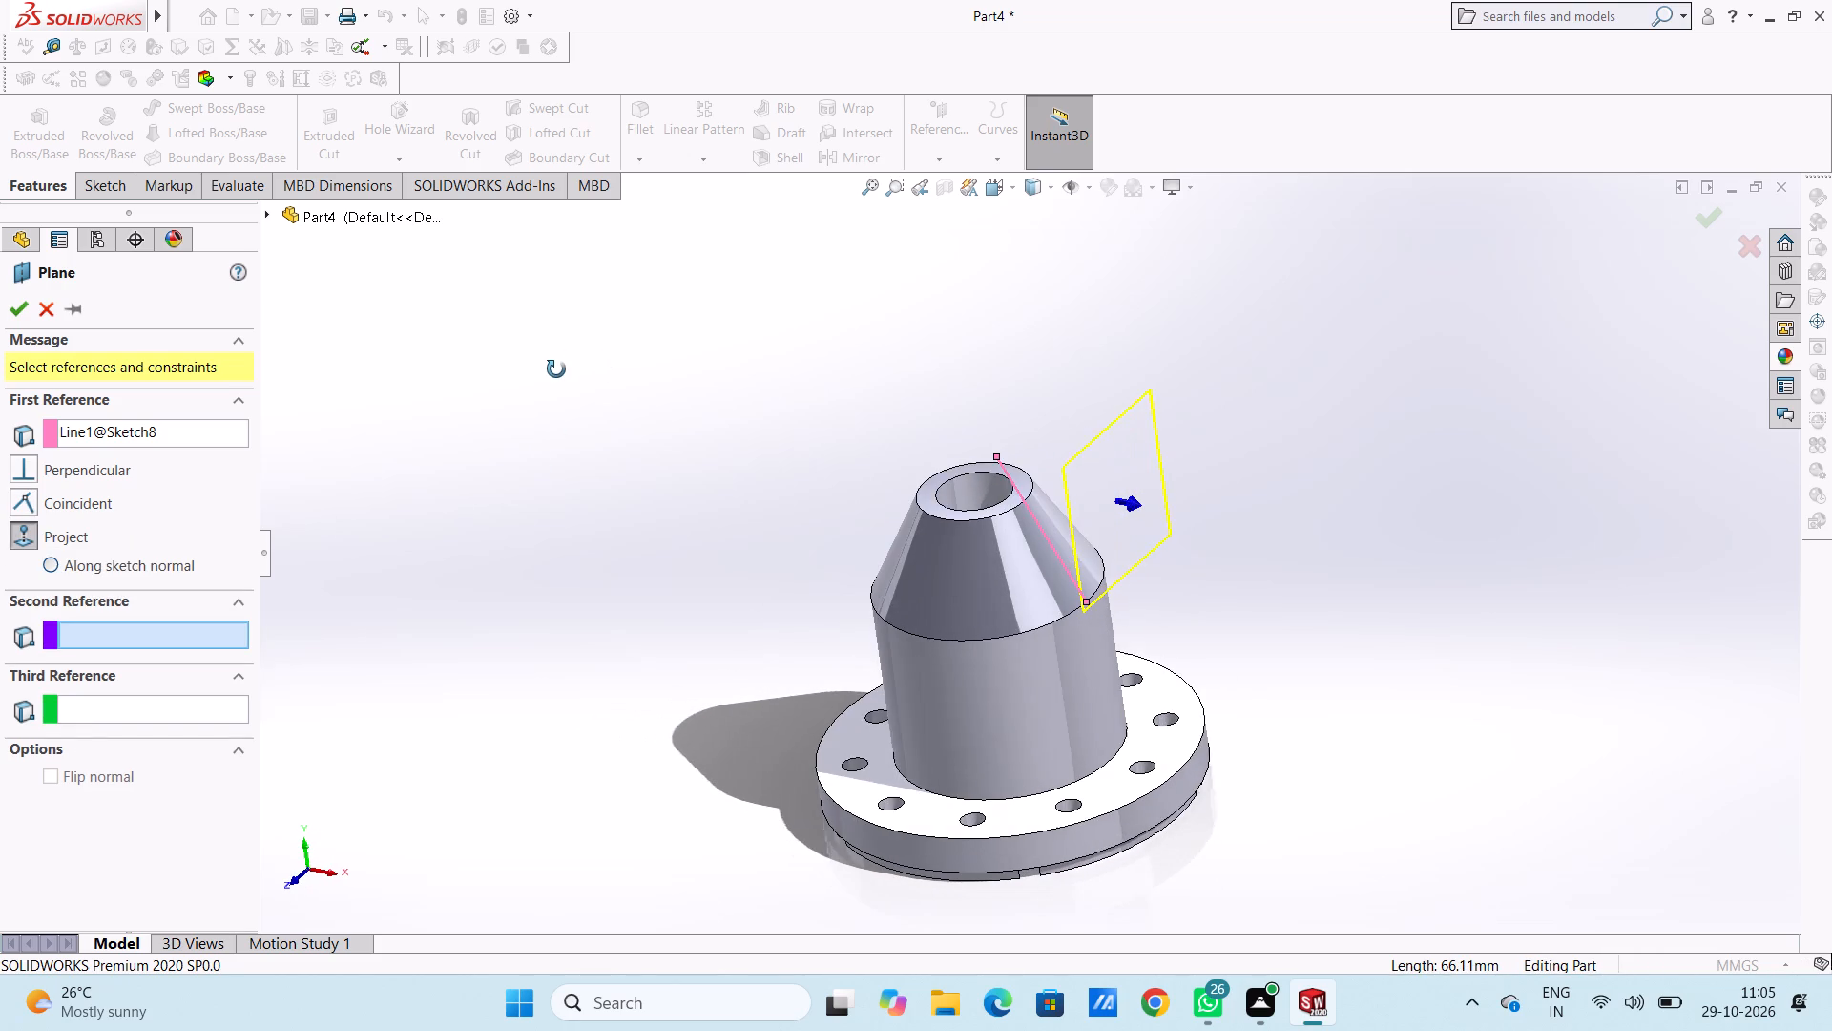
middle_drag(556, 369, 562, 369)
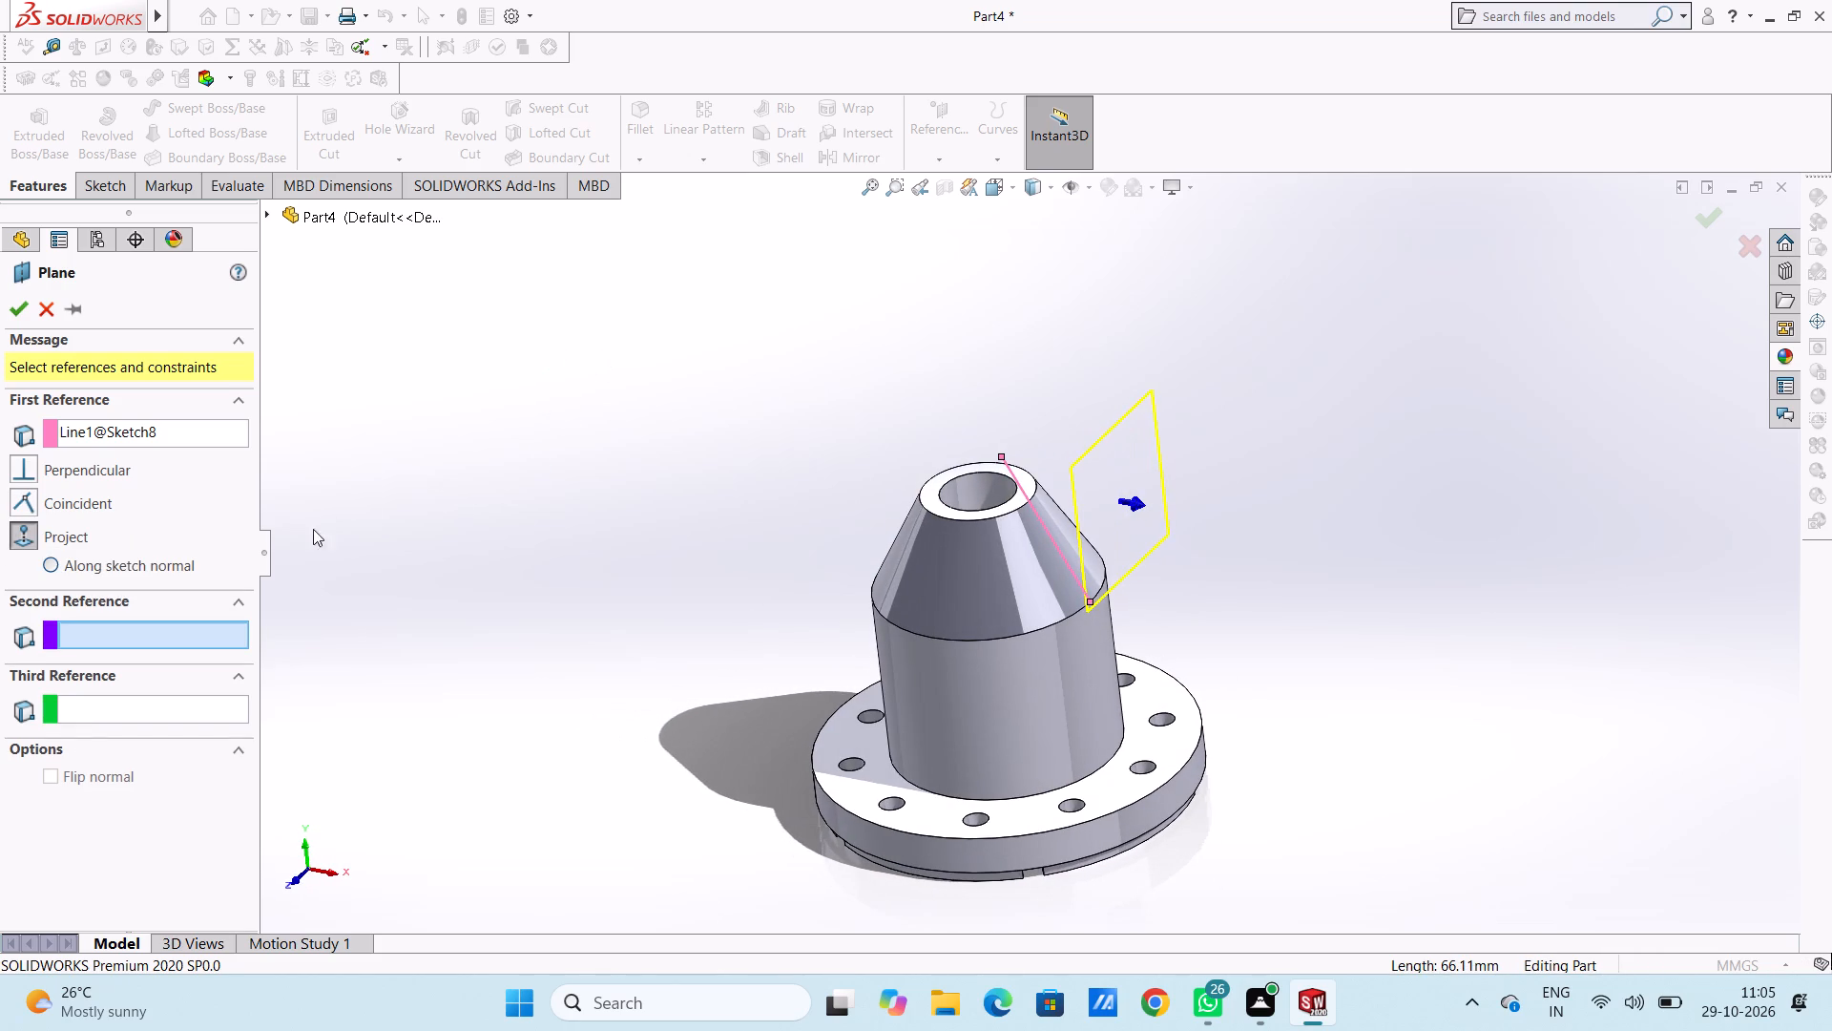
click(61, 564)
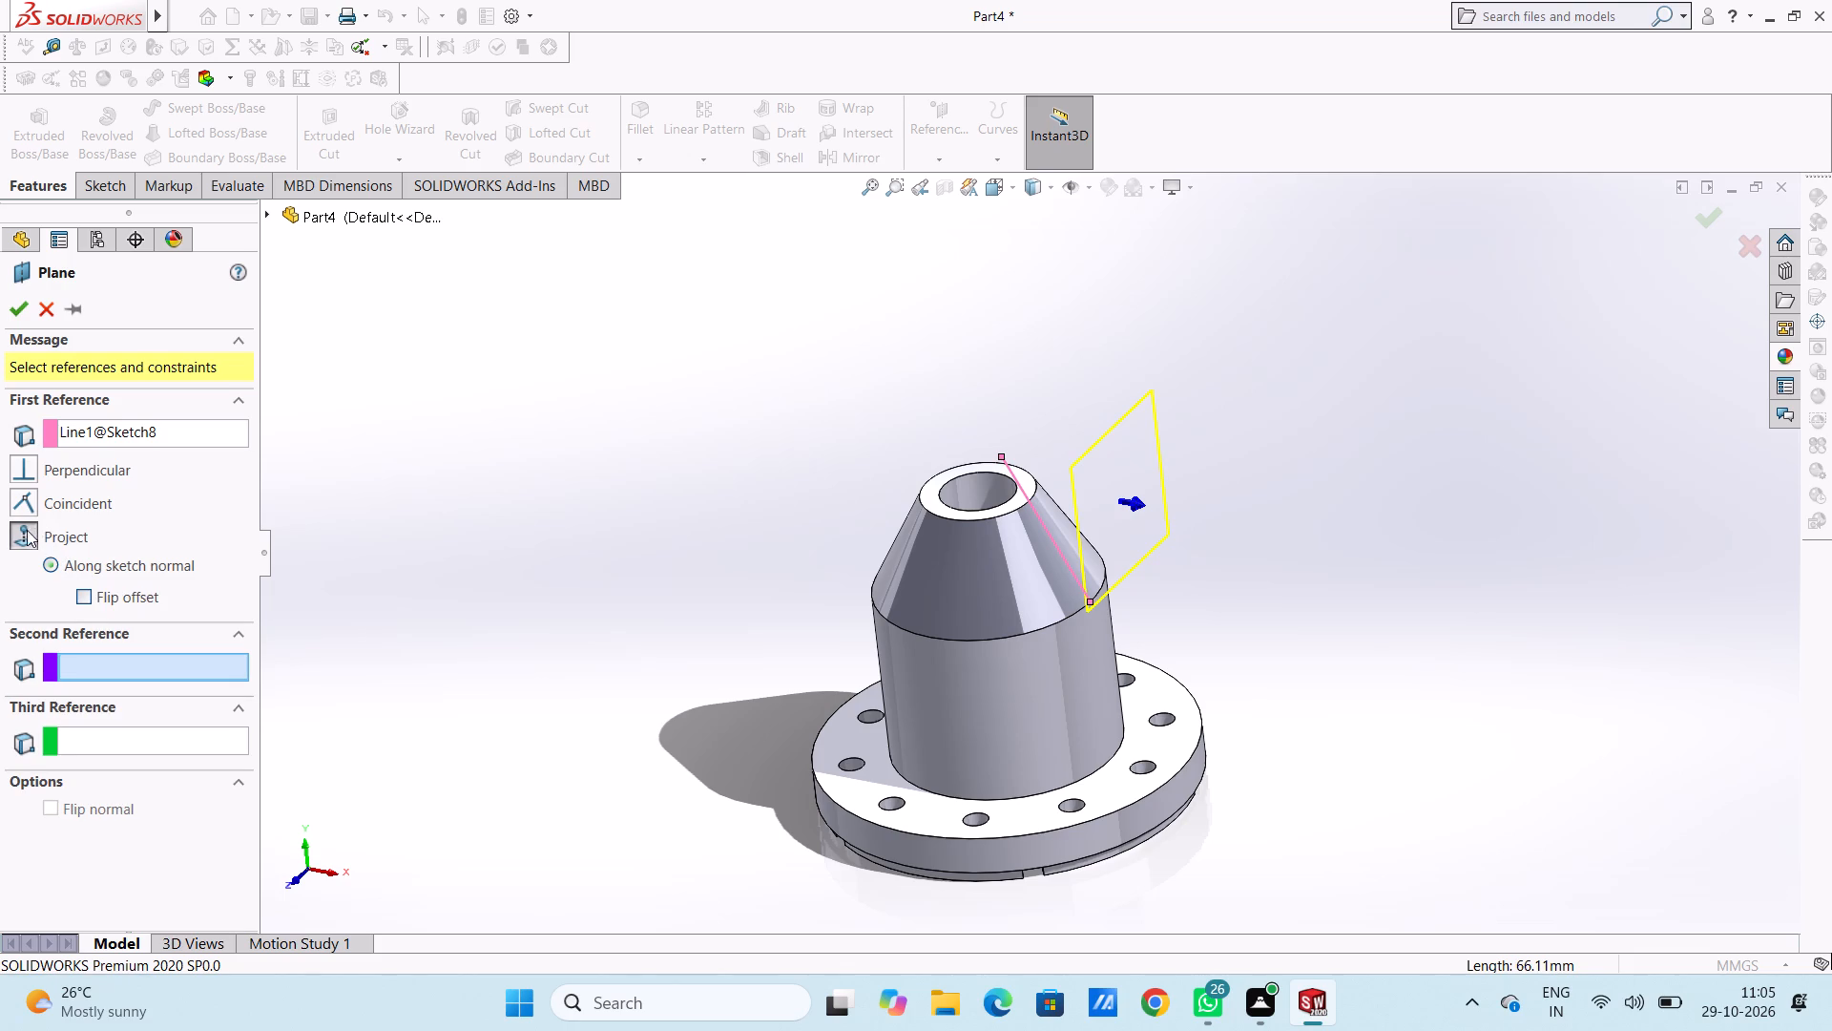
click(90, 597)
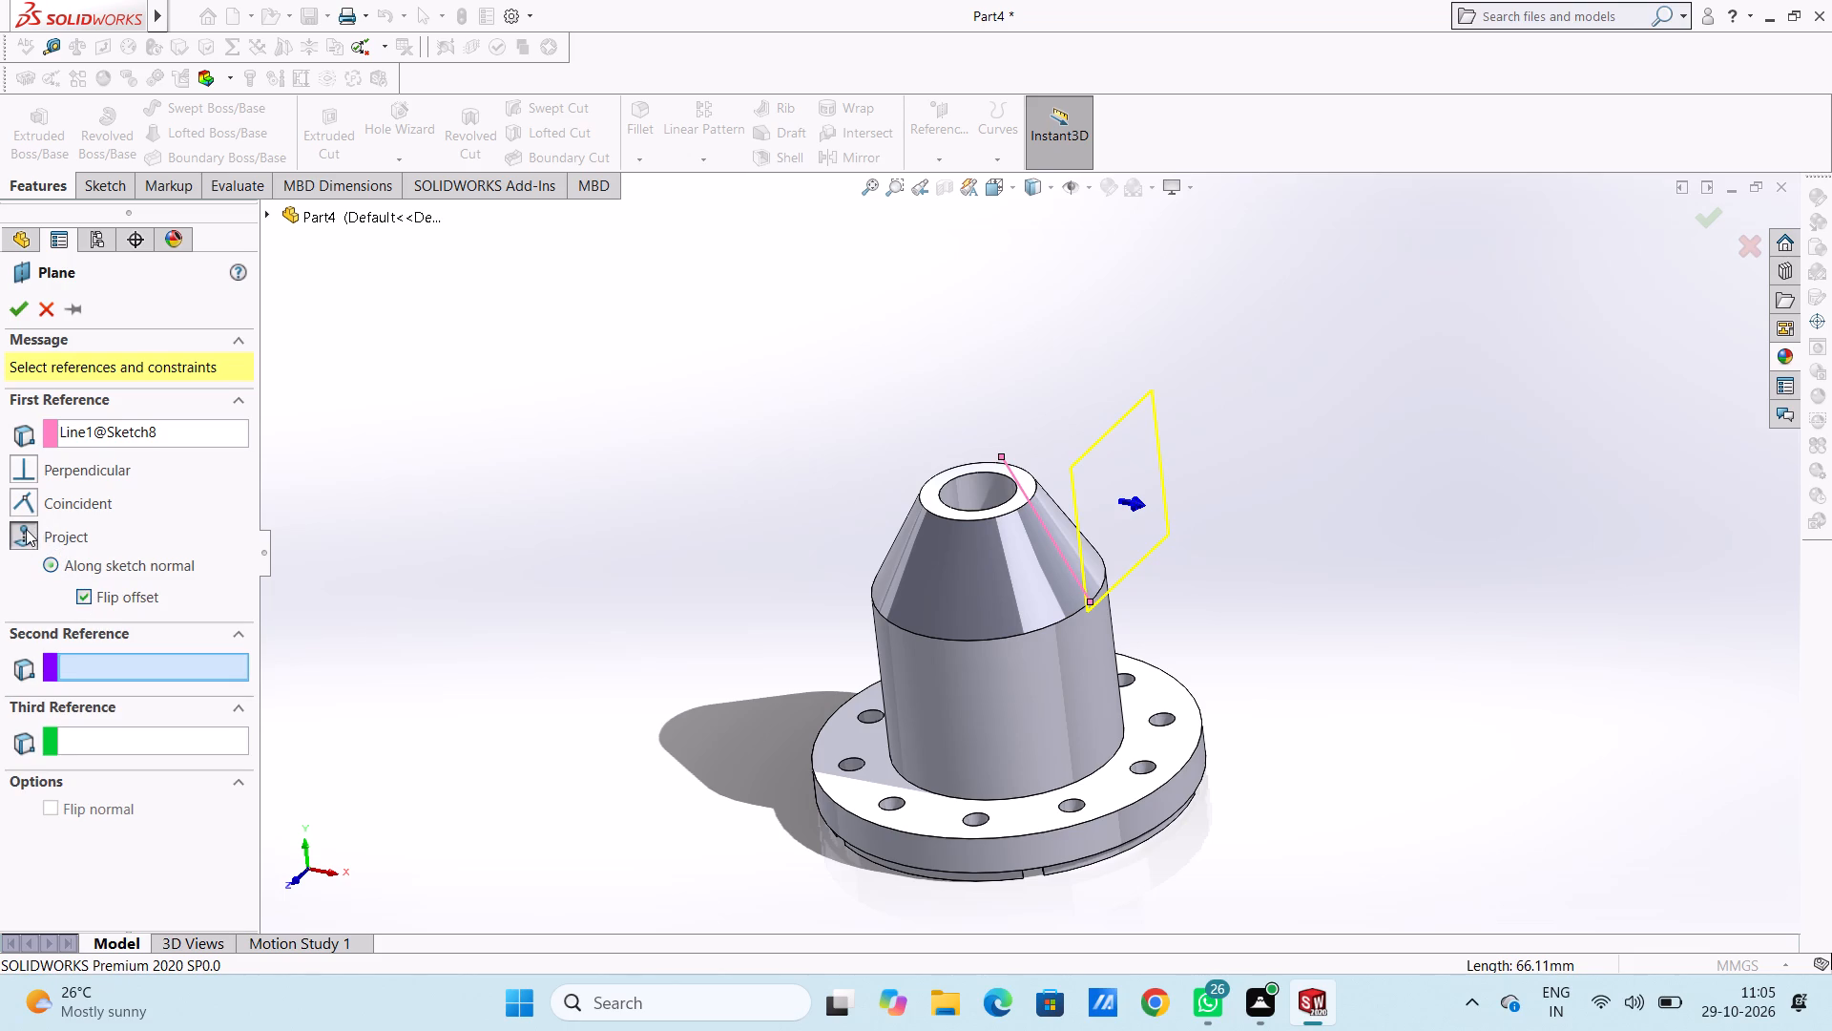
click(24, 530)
Set the line reference to Perpendicular and add the line's upper endpoint as the plane's second reference.
click(46, 472)
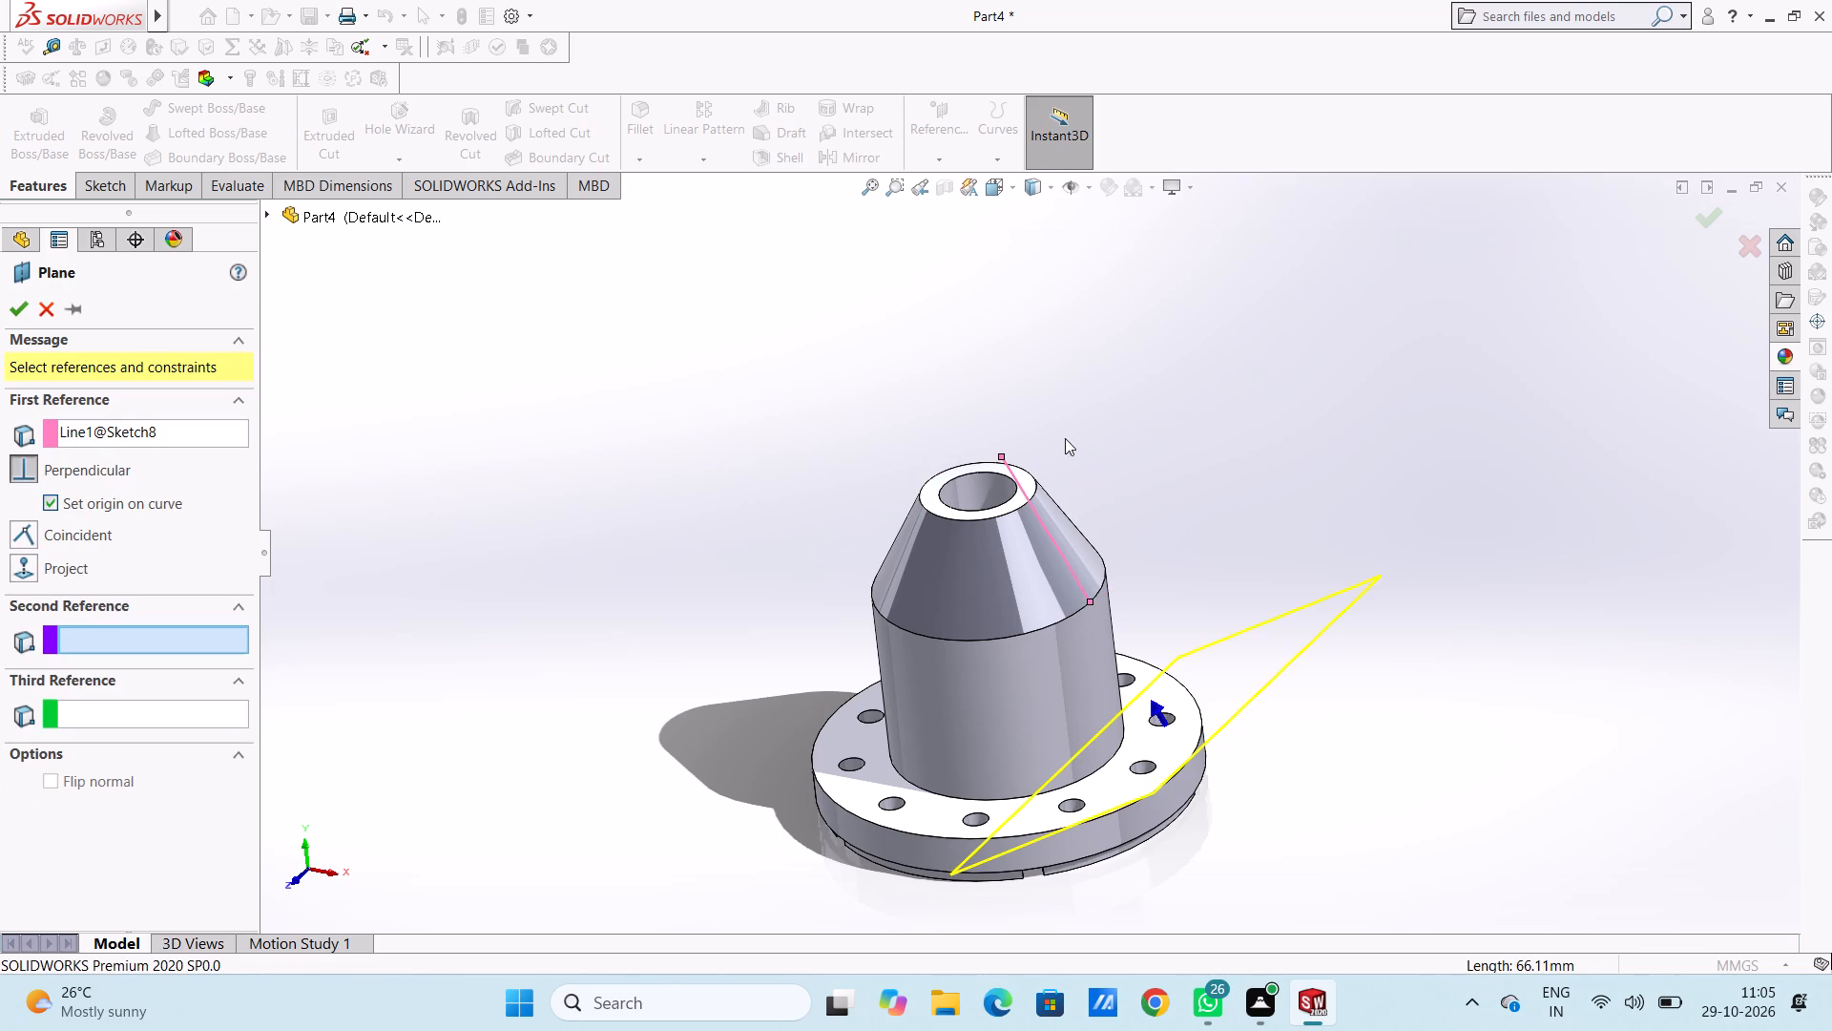
click(997, 454)
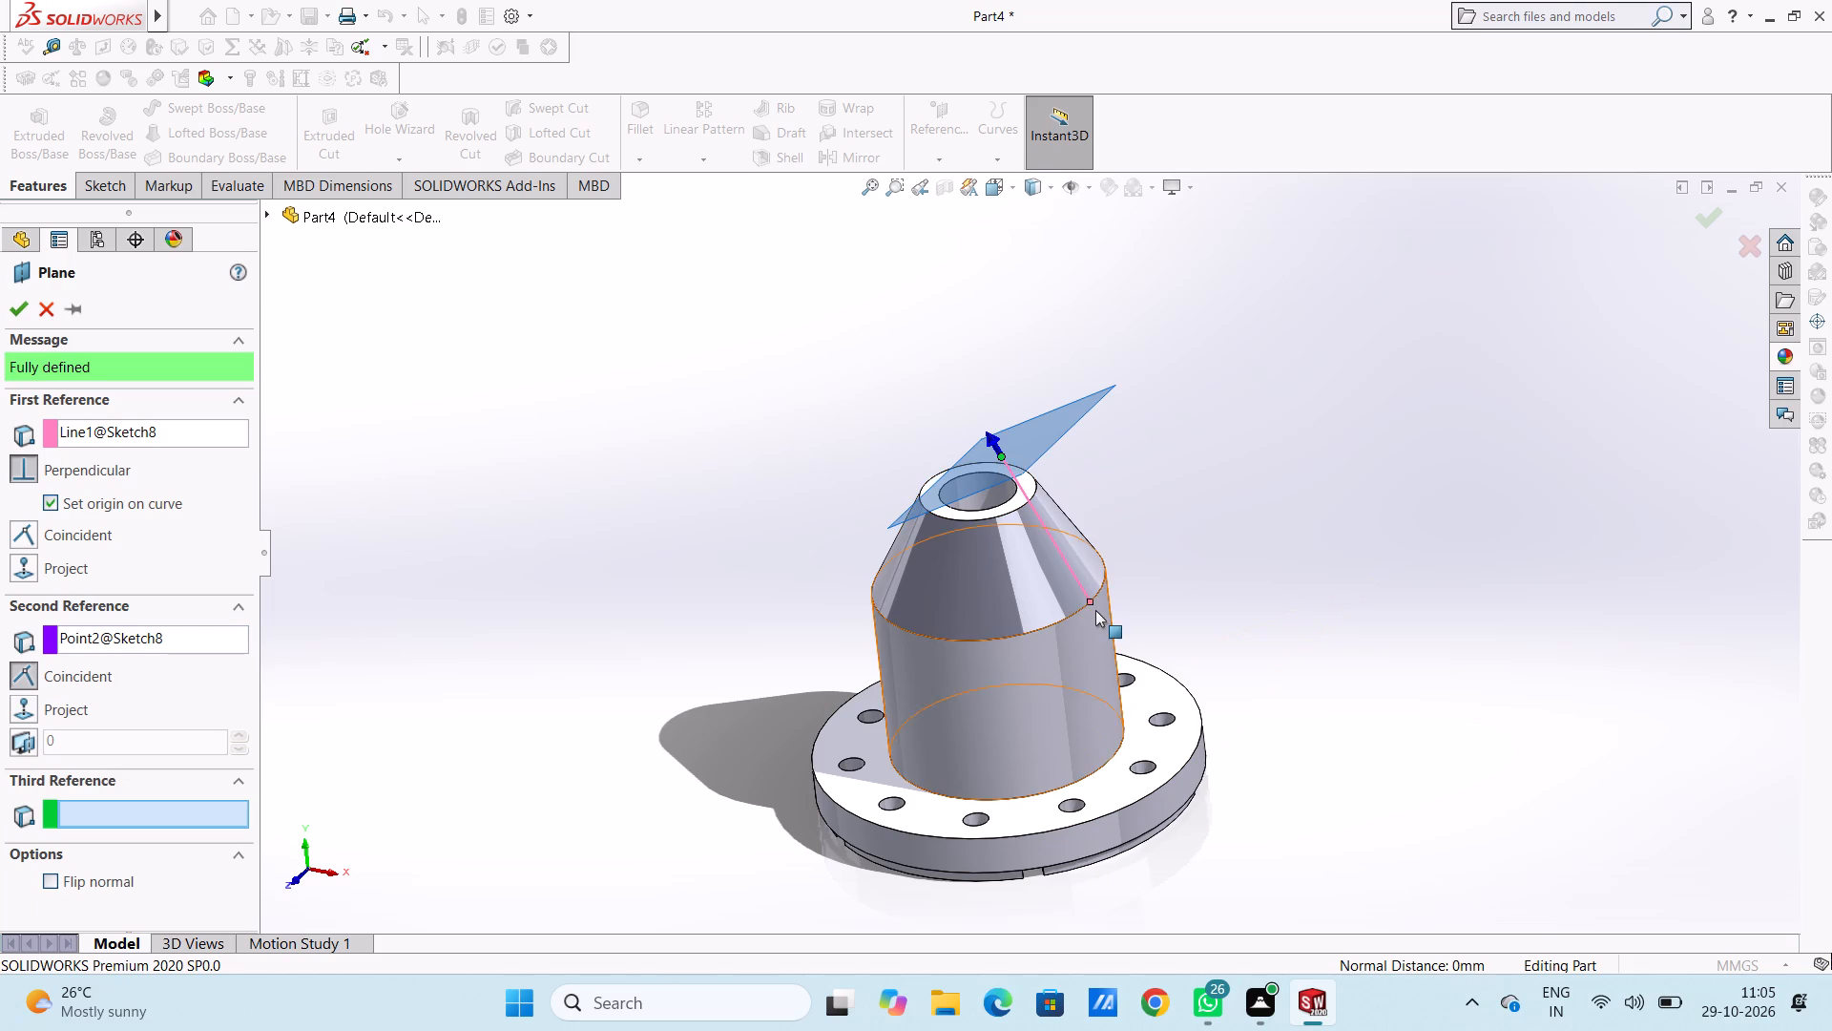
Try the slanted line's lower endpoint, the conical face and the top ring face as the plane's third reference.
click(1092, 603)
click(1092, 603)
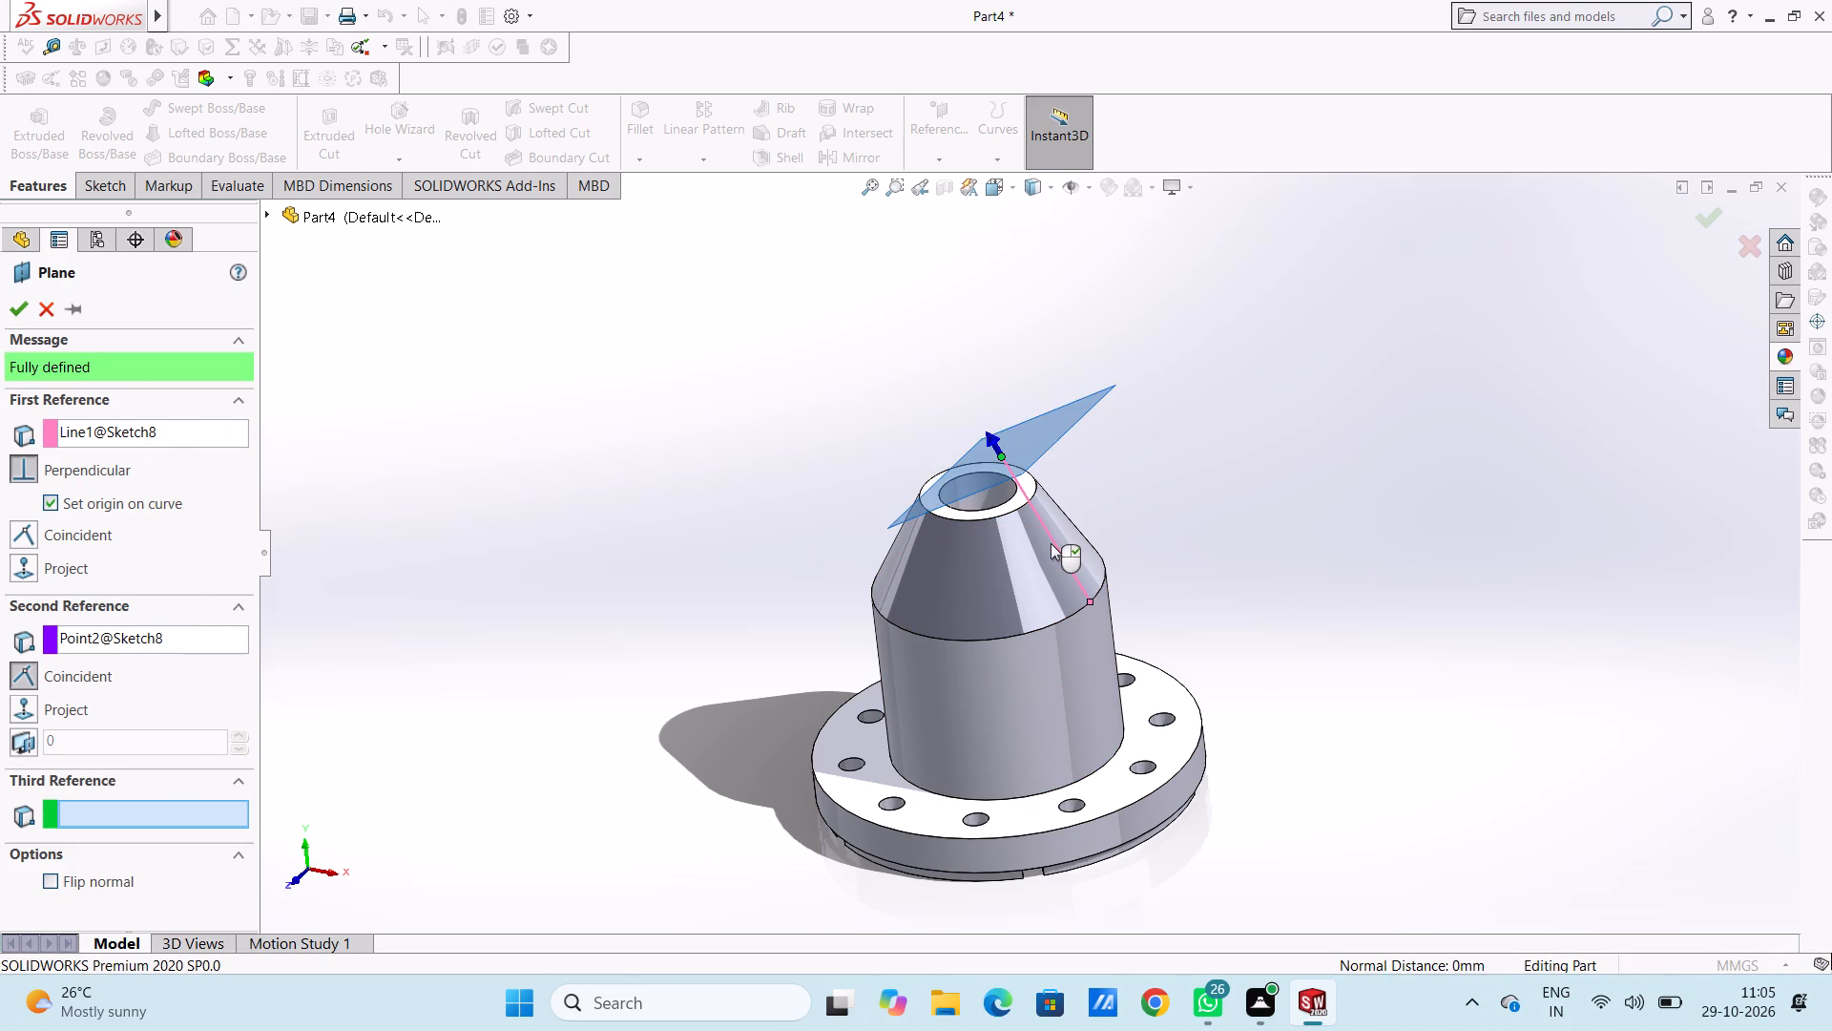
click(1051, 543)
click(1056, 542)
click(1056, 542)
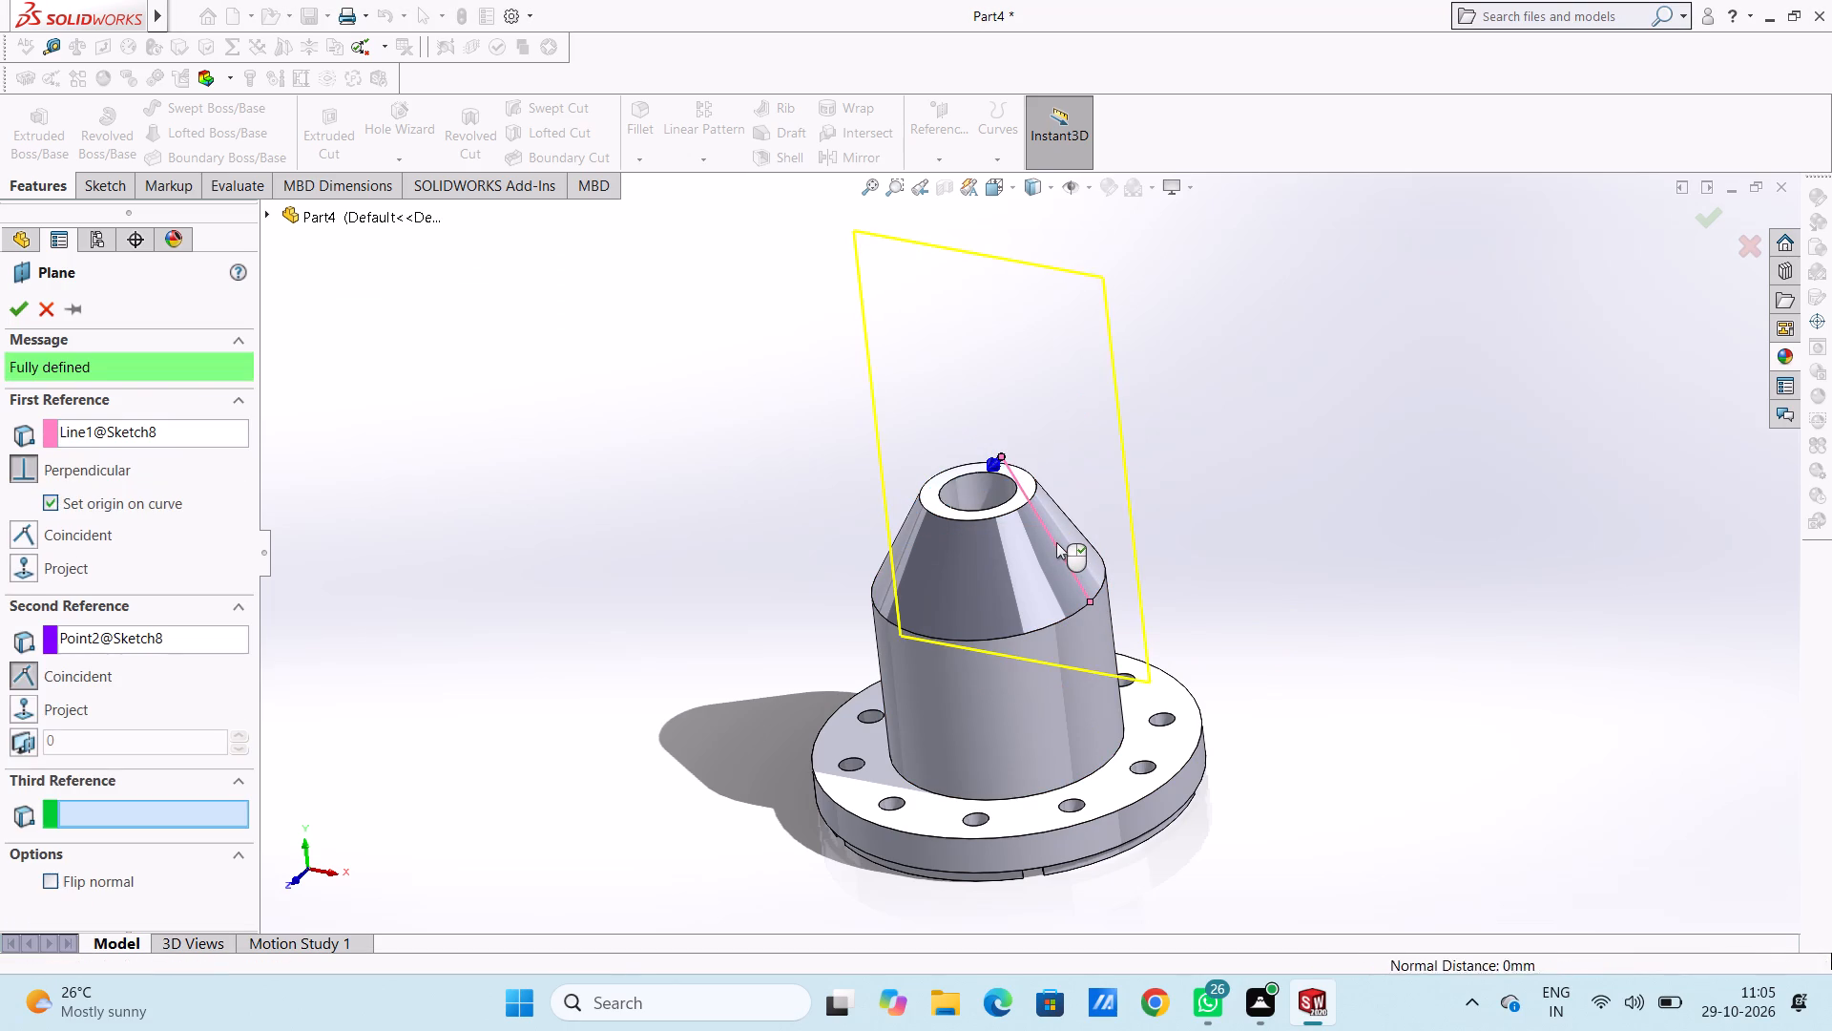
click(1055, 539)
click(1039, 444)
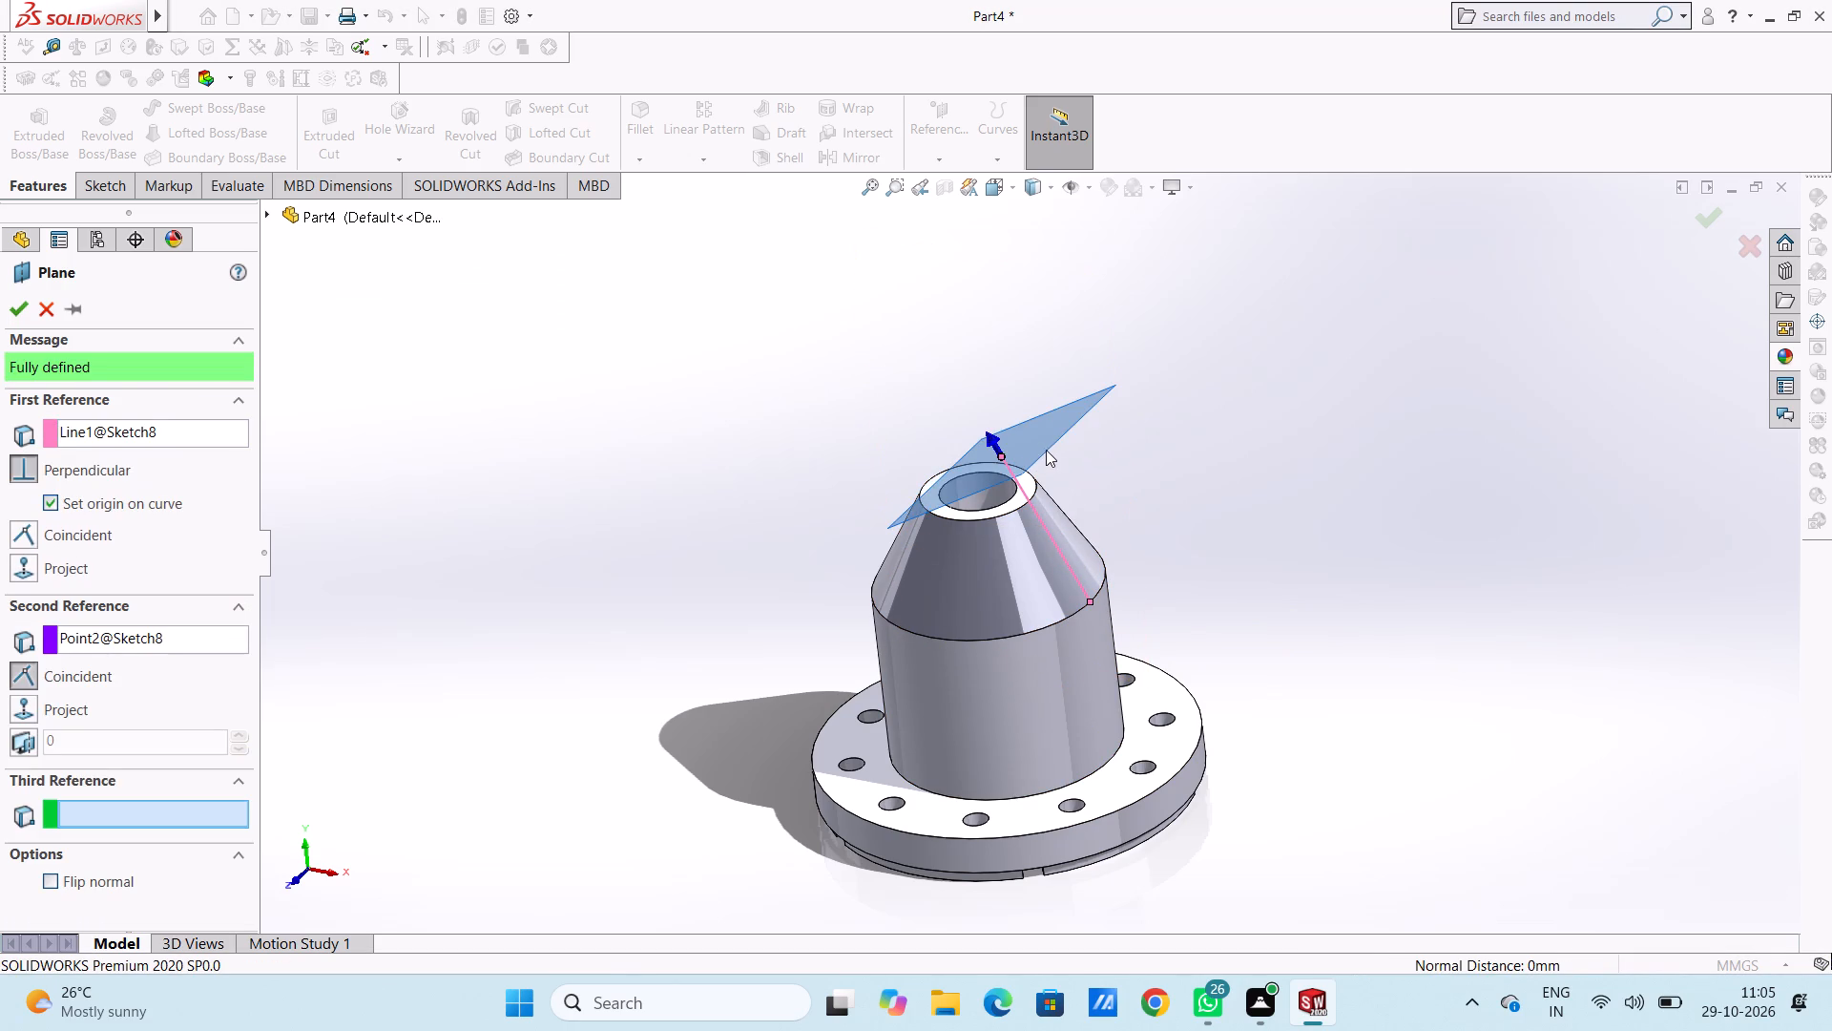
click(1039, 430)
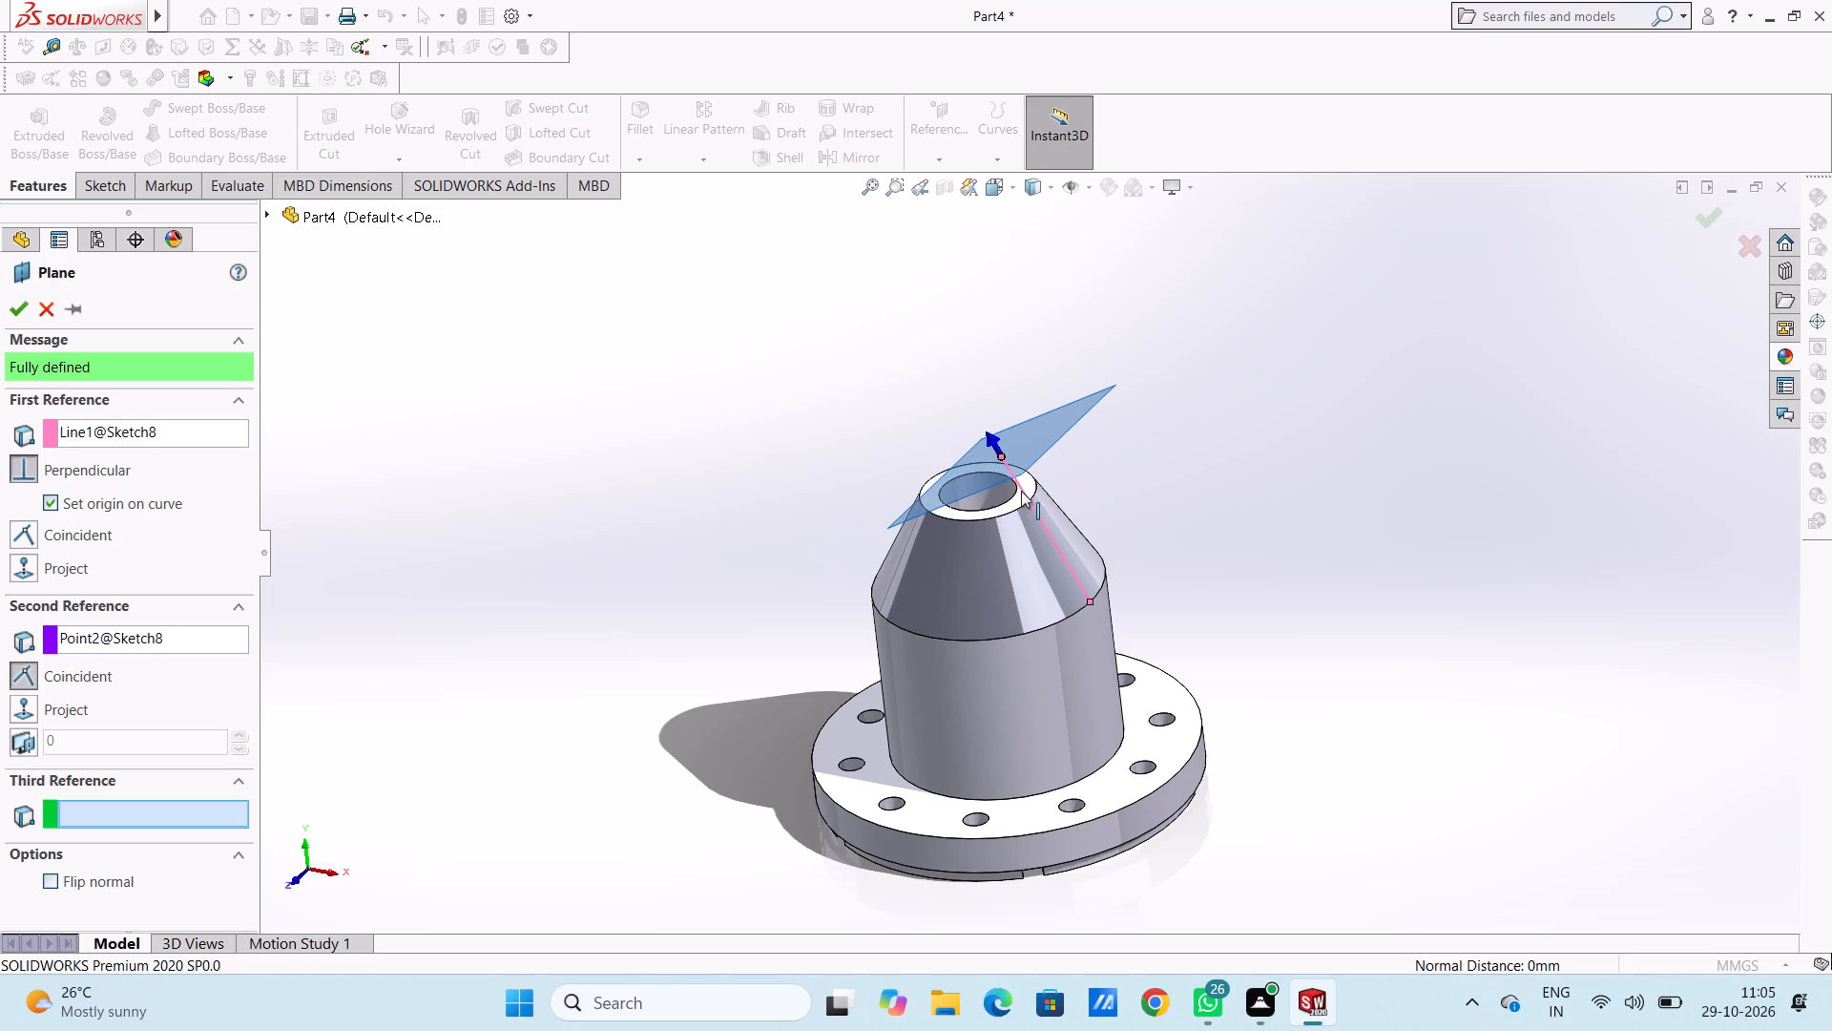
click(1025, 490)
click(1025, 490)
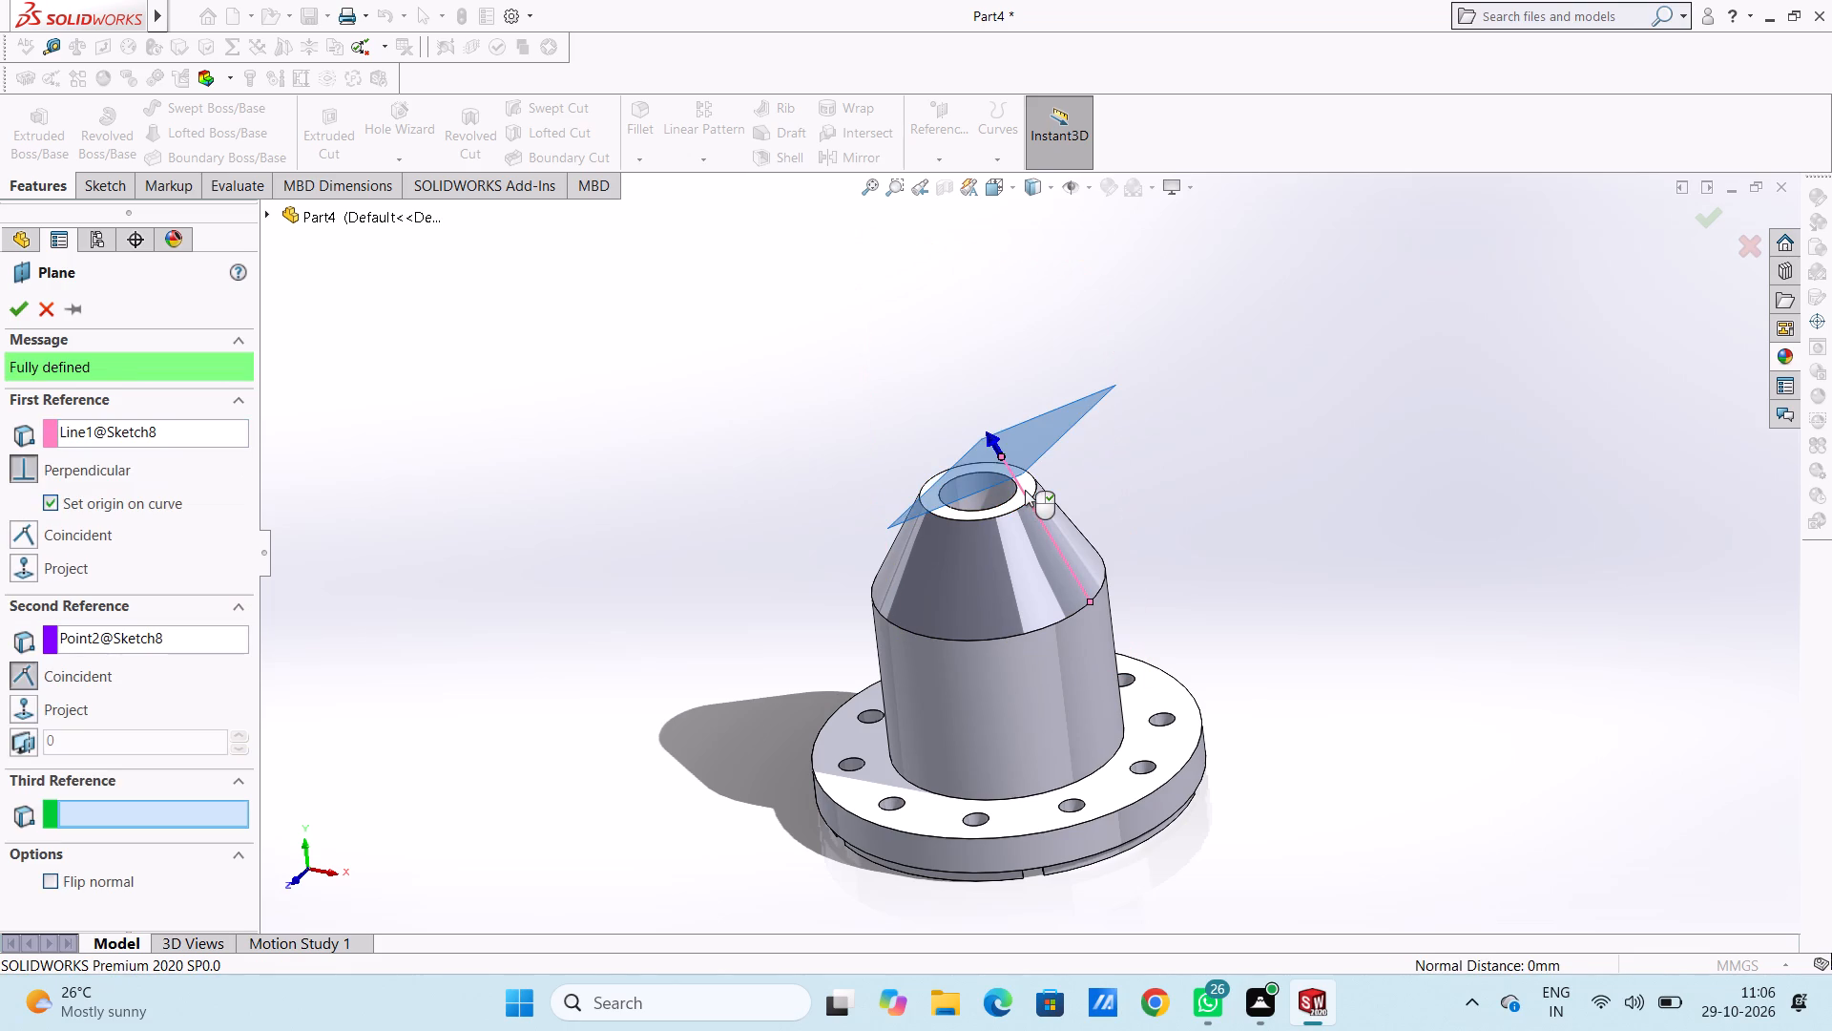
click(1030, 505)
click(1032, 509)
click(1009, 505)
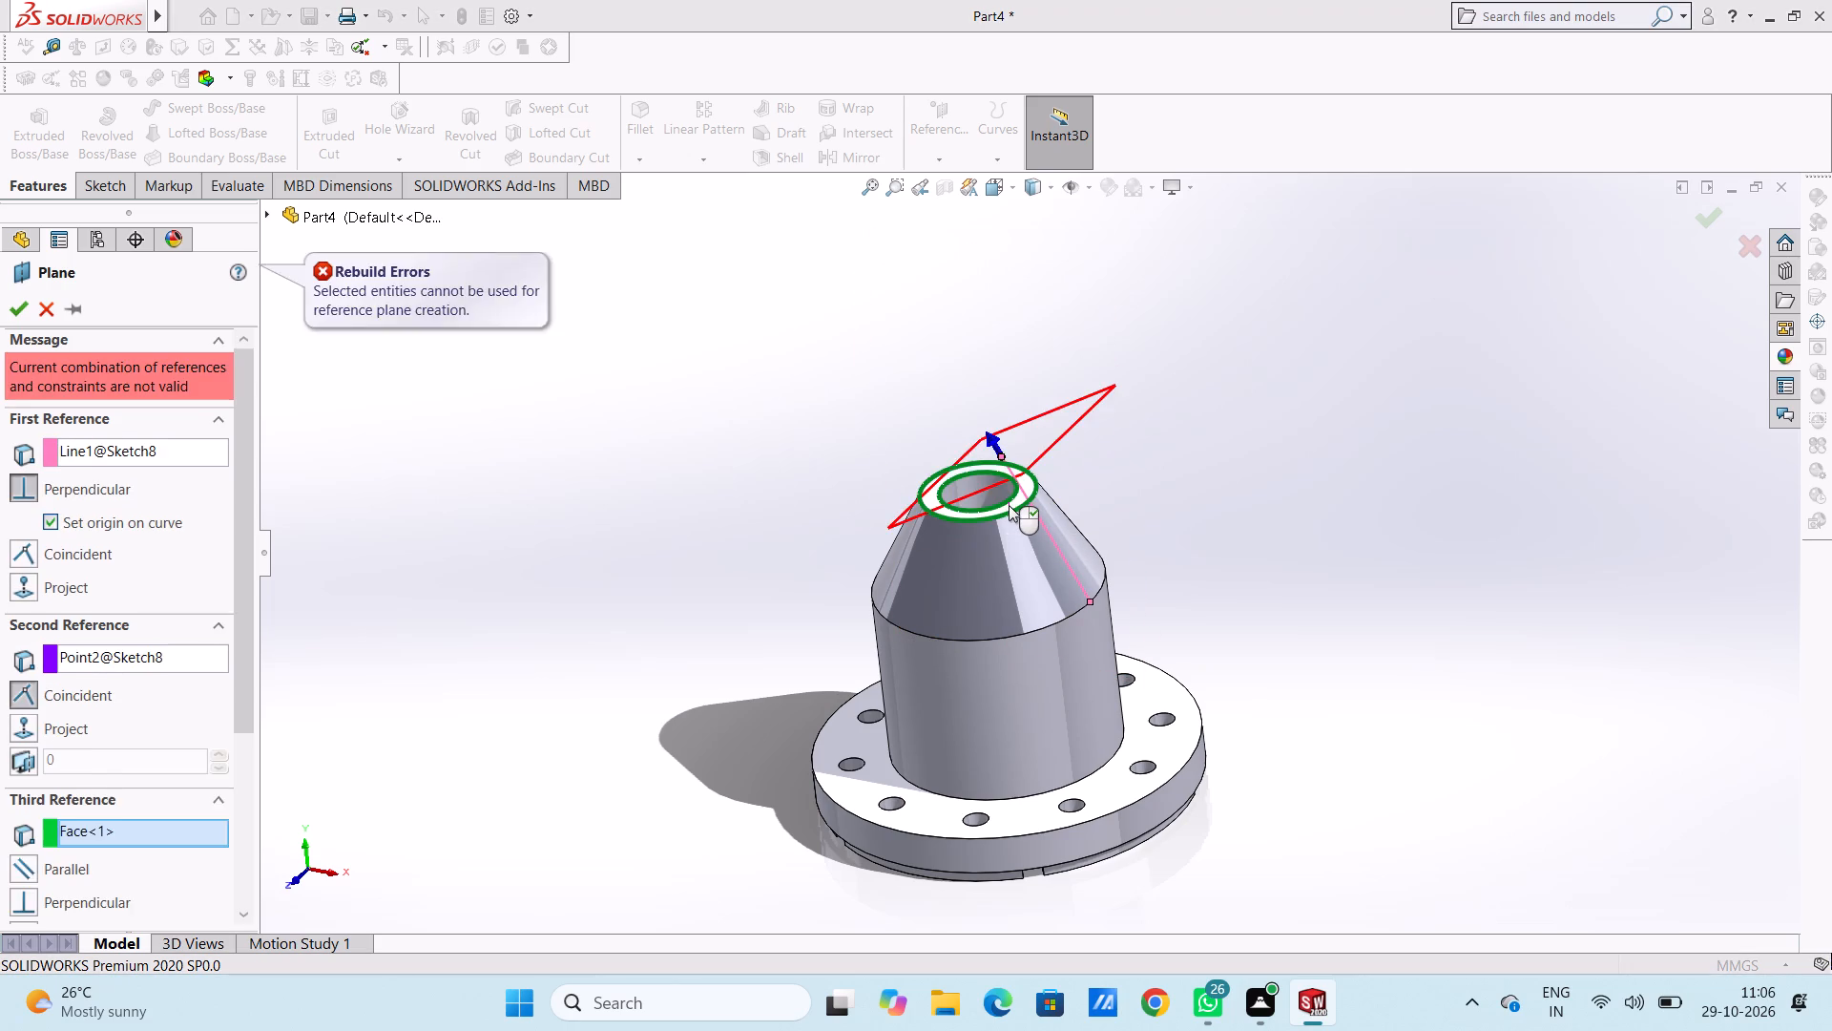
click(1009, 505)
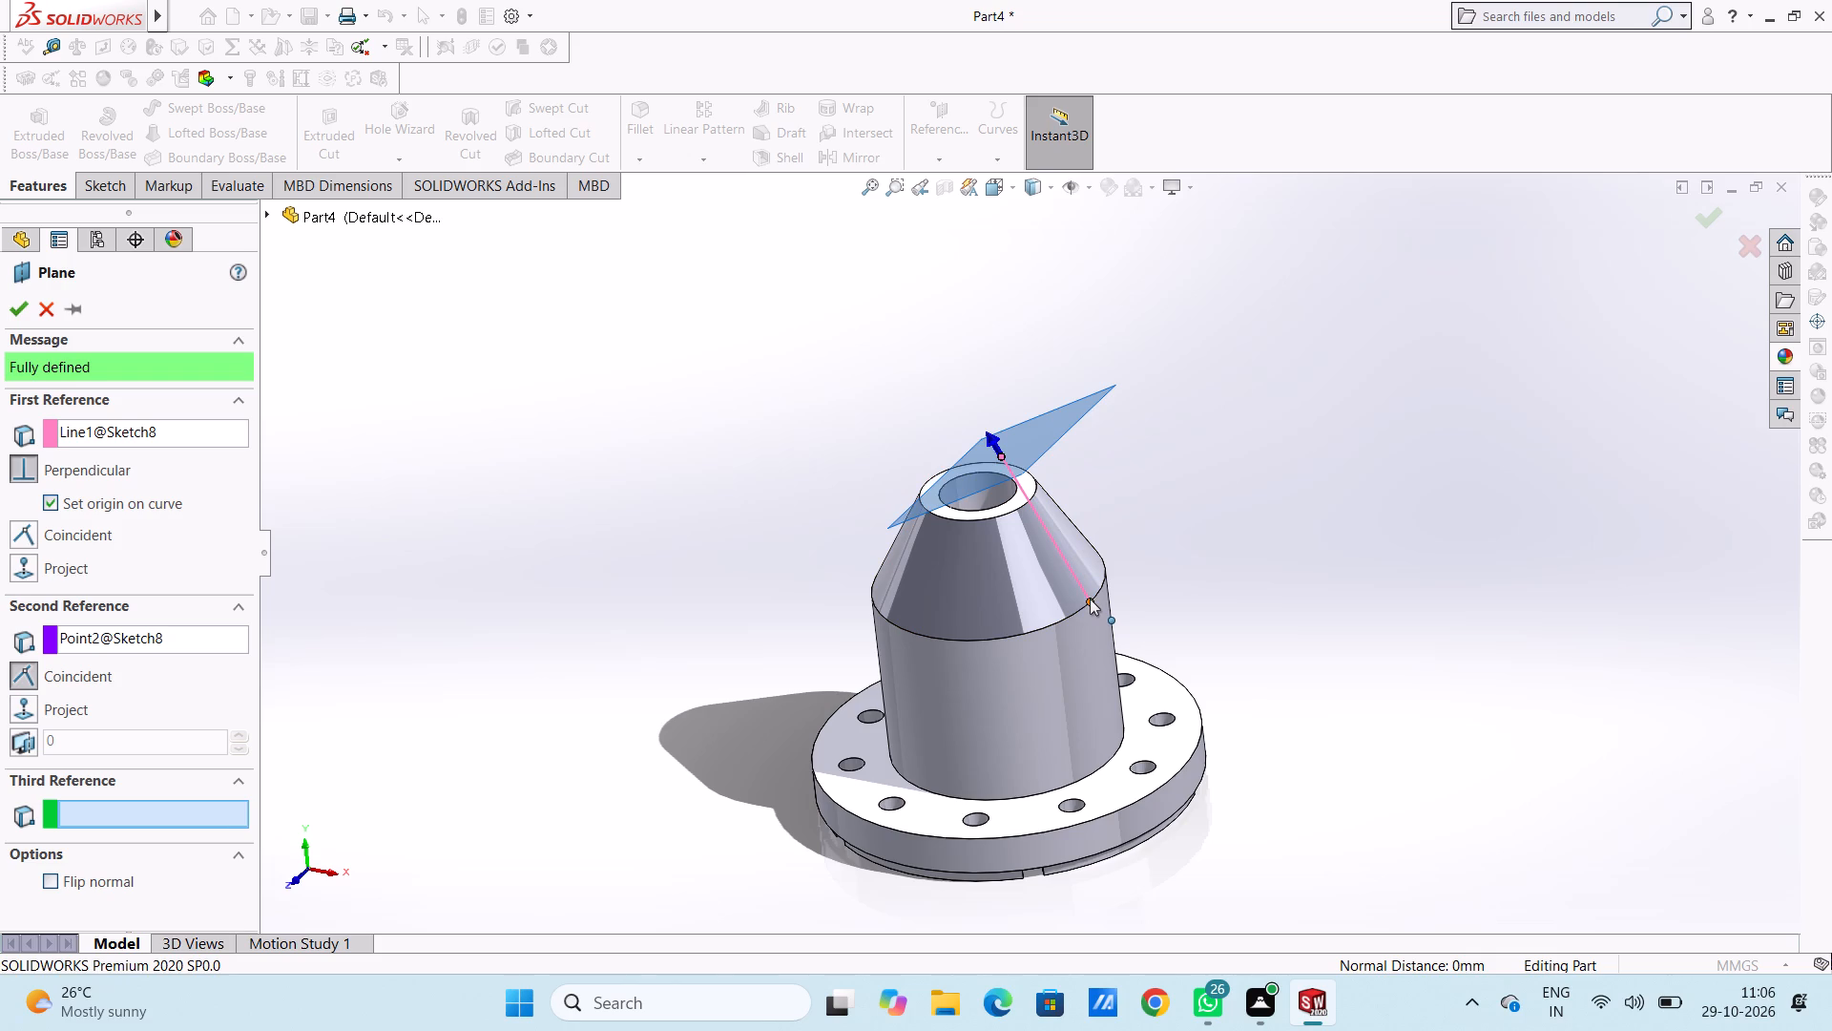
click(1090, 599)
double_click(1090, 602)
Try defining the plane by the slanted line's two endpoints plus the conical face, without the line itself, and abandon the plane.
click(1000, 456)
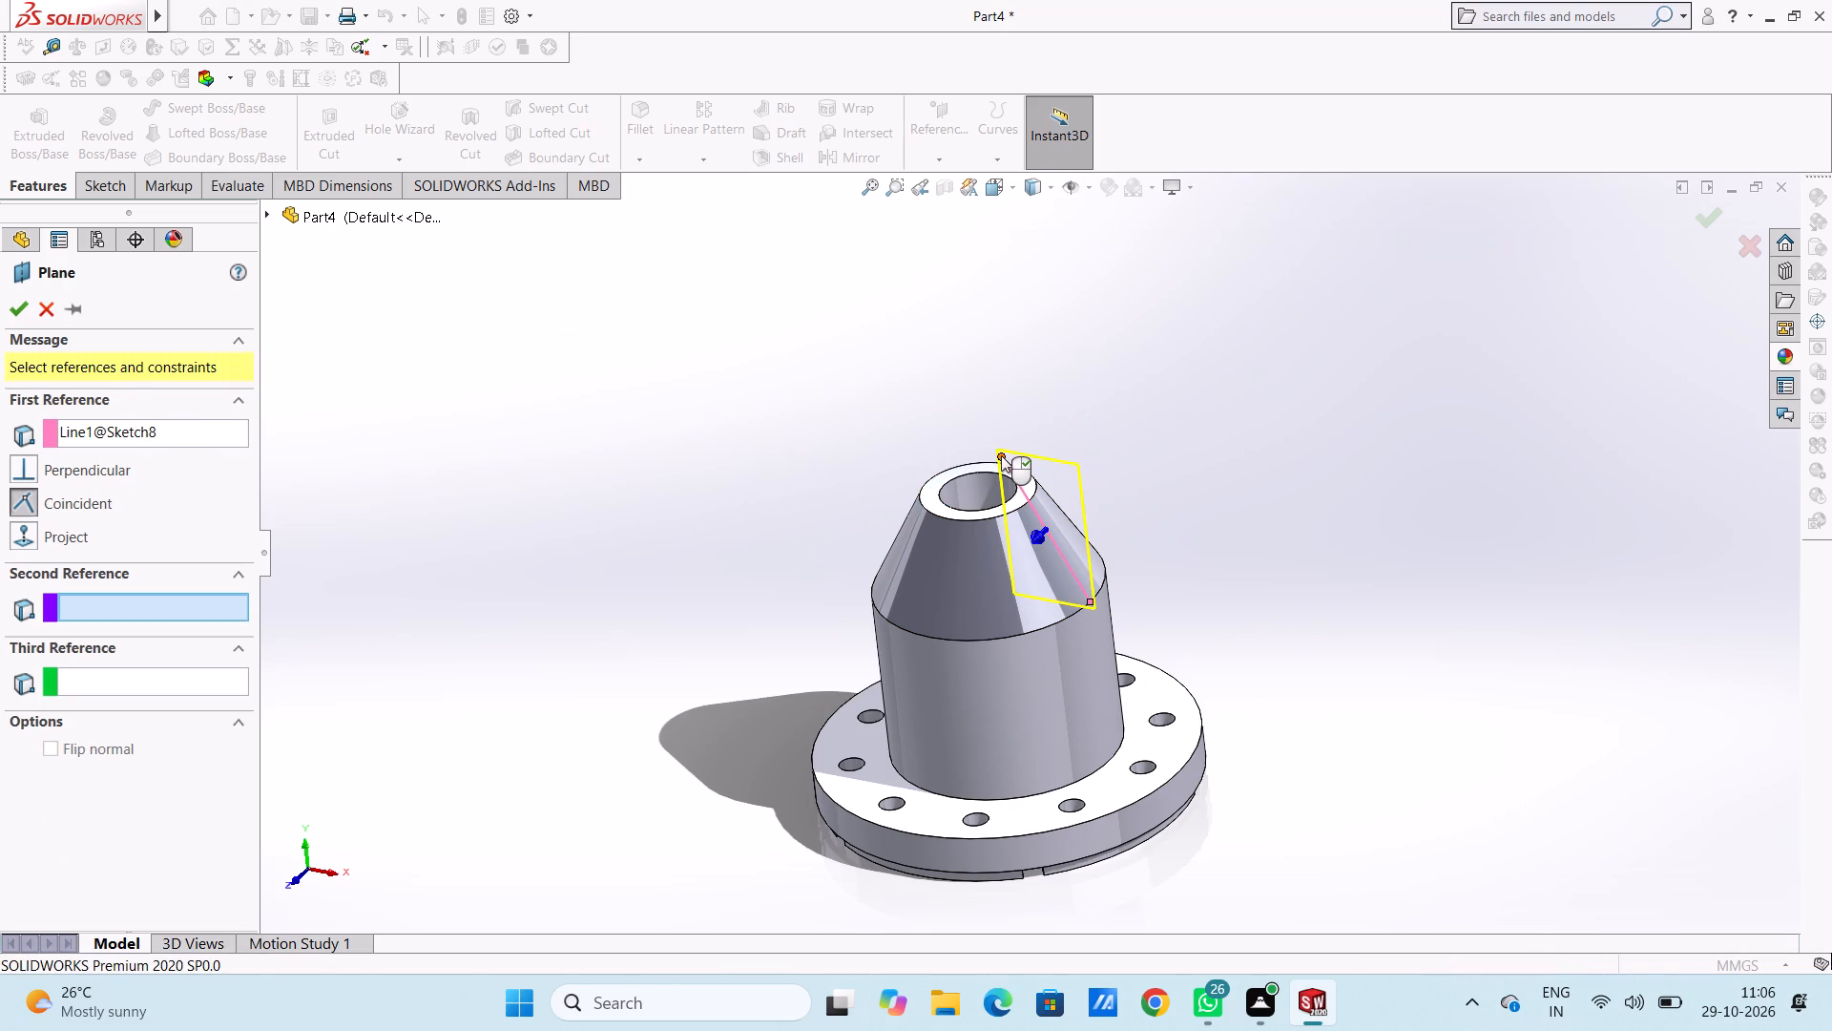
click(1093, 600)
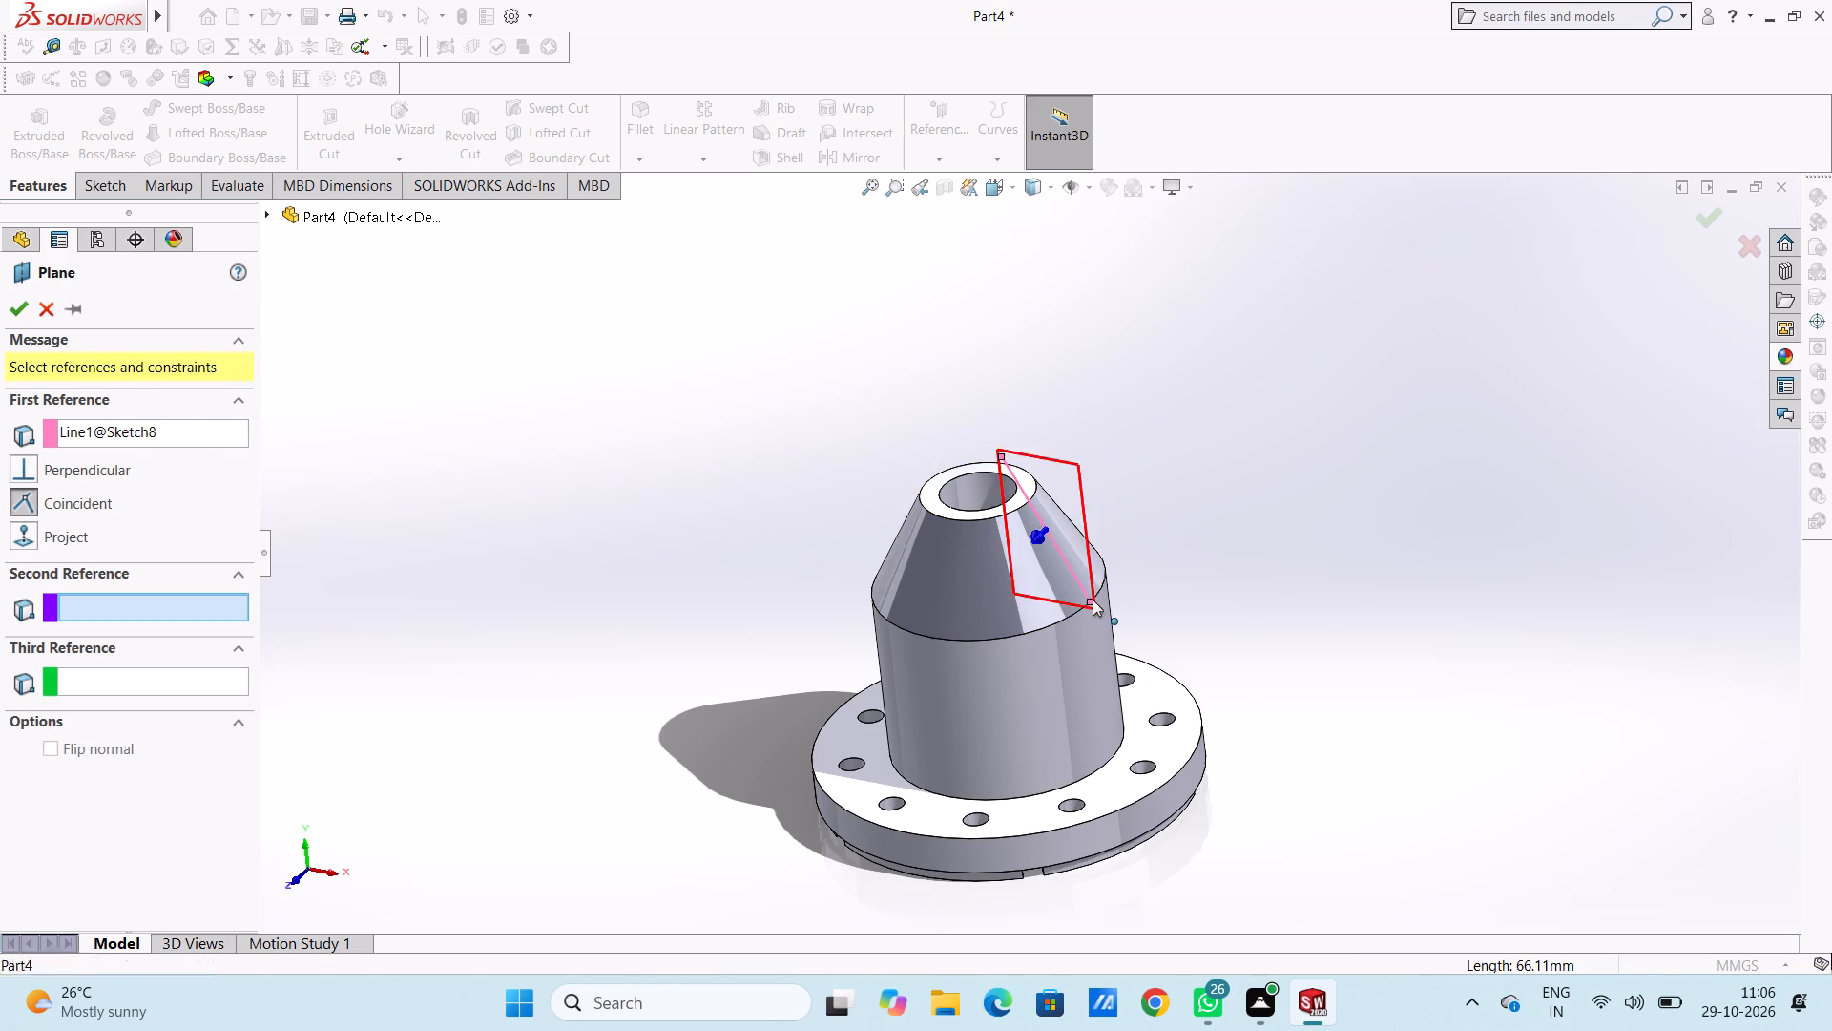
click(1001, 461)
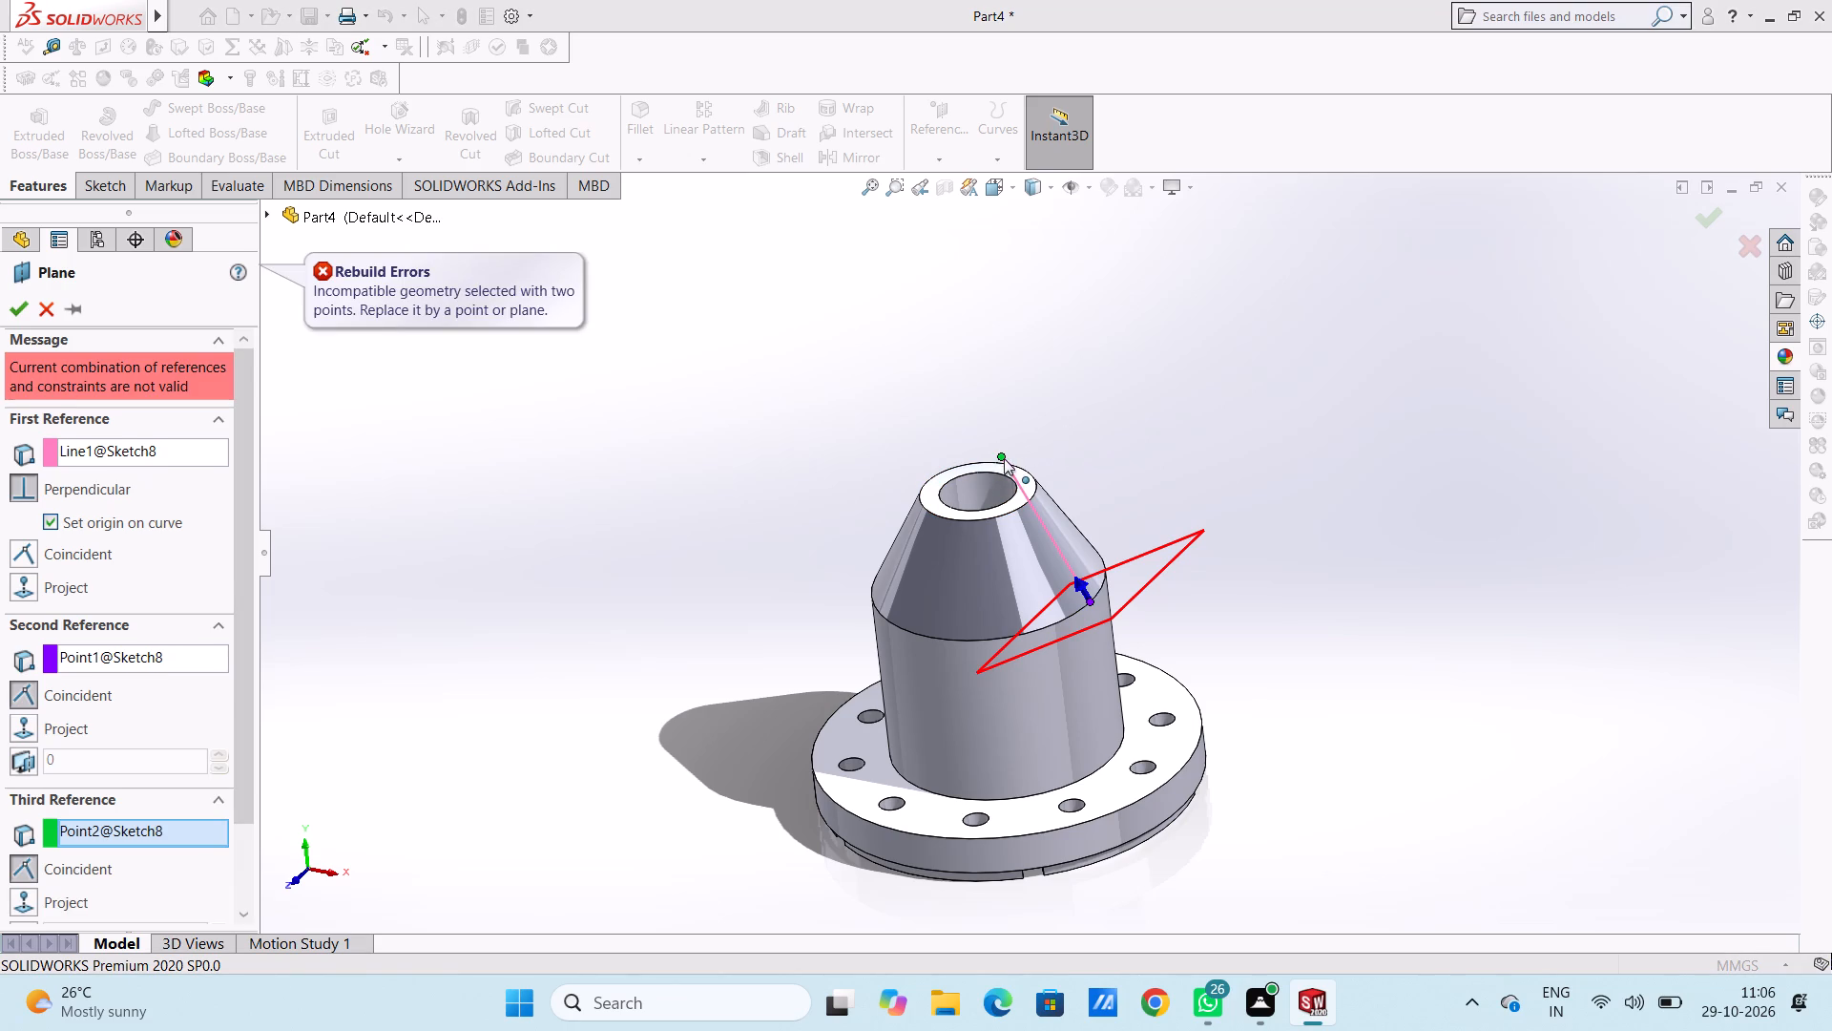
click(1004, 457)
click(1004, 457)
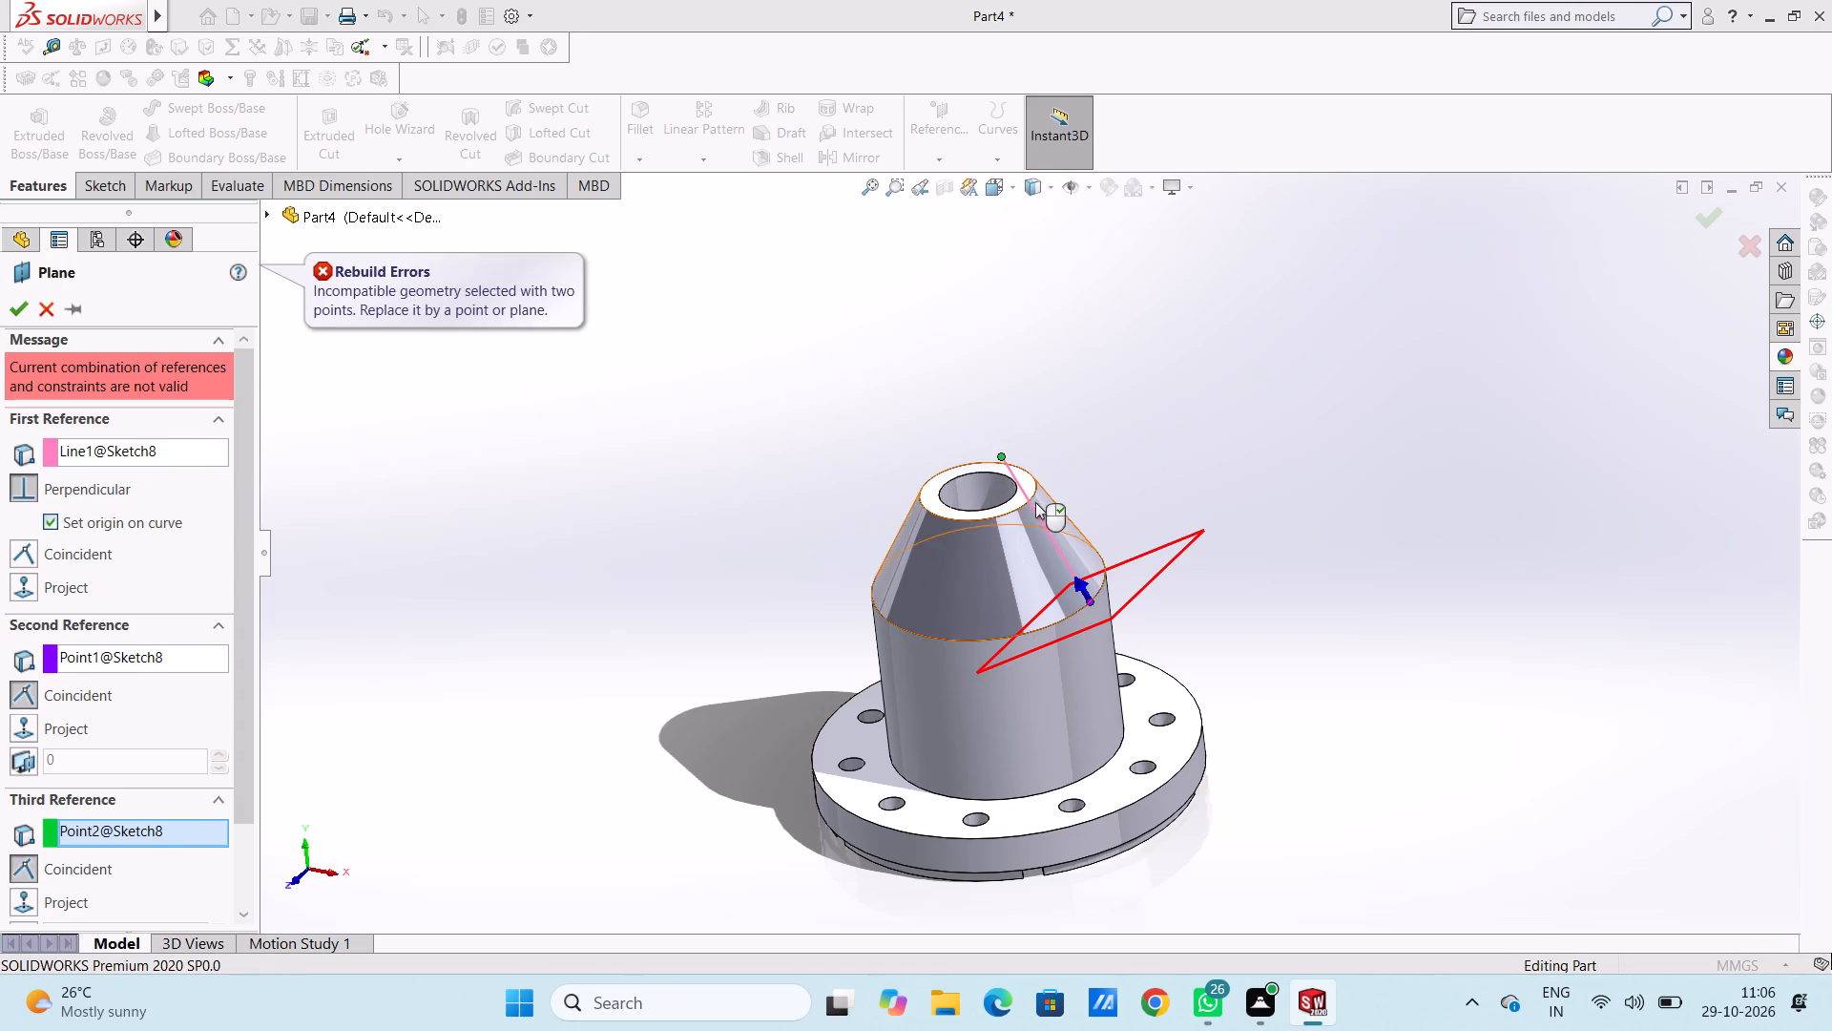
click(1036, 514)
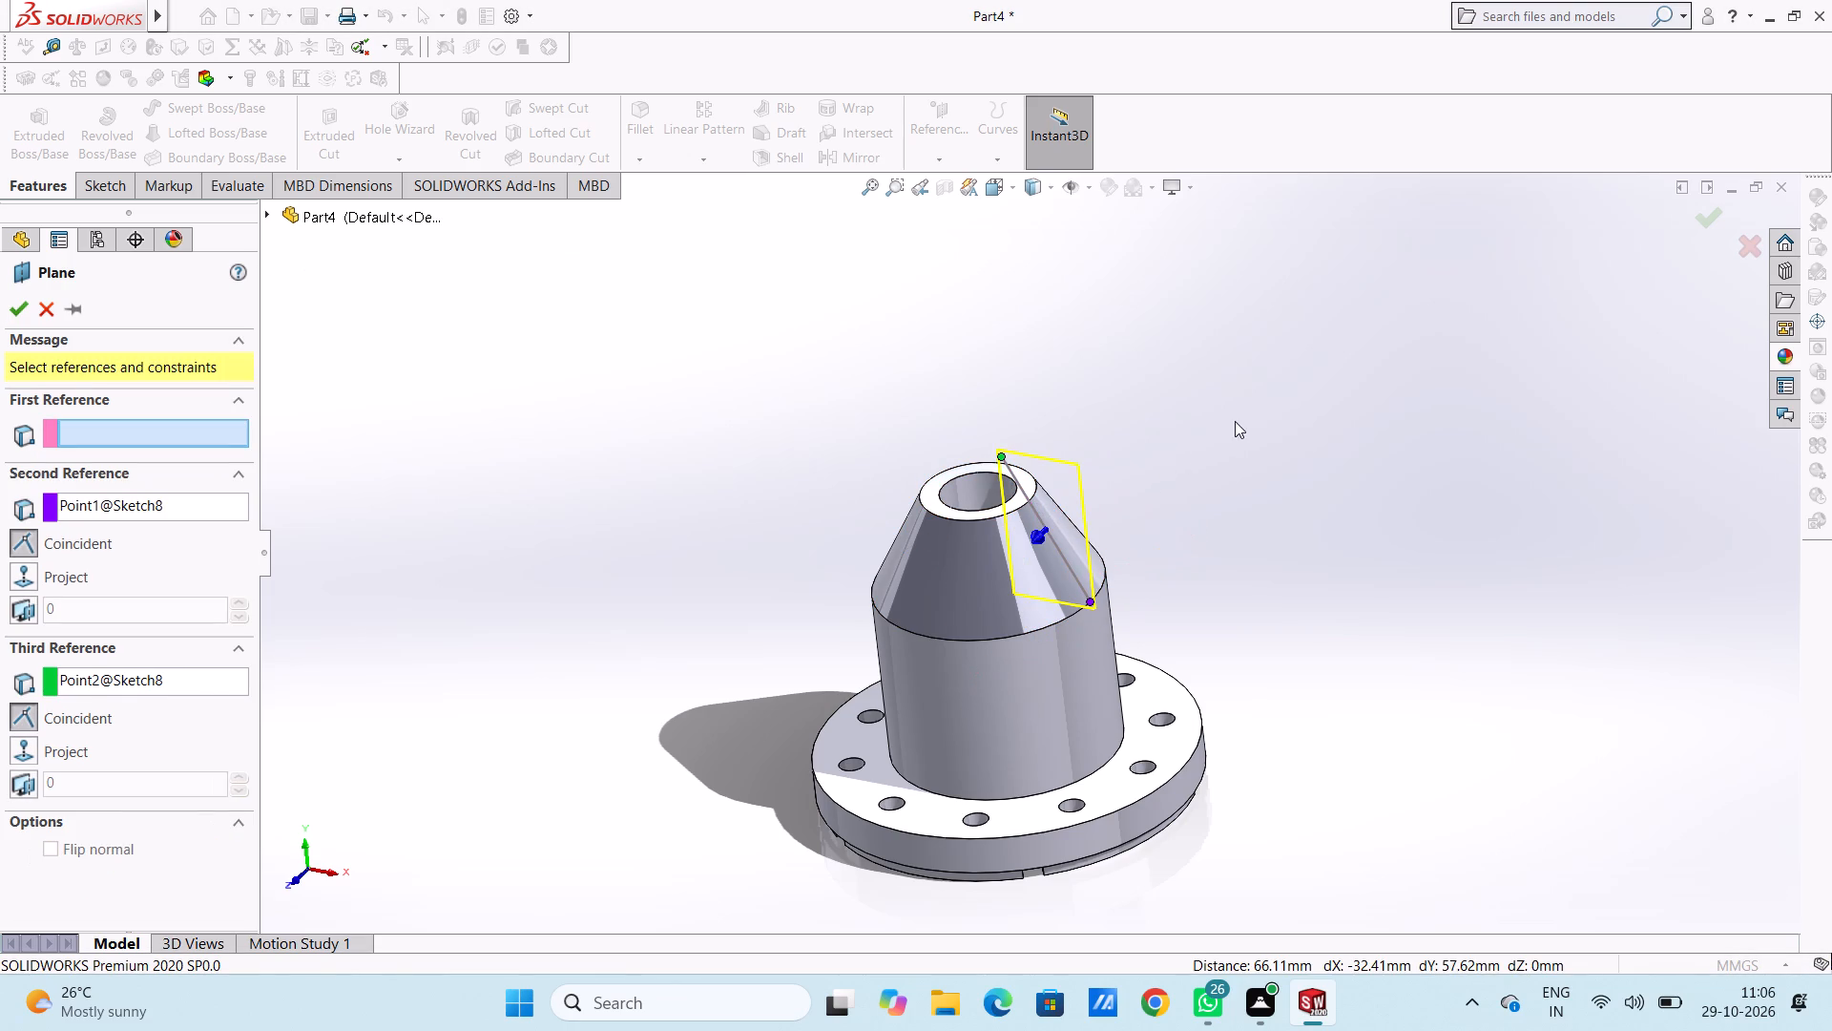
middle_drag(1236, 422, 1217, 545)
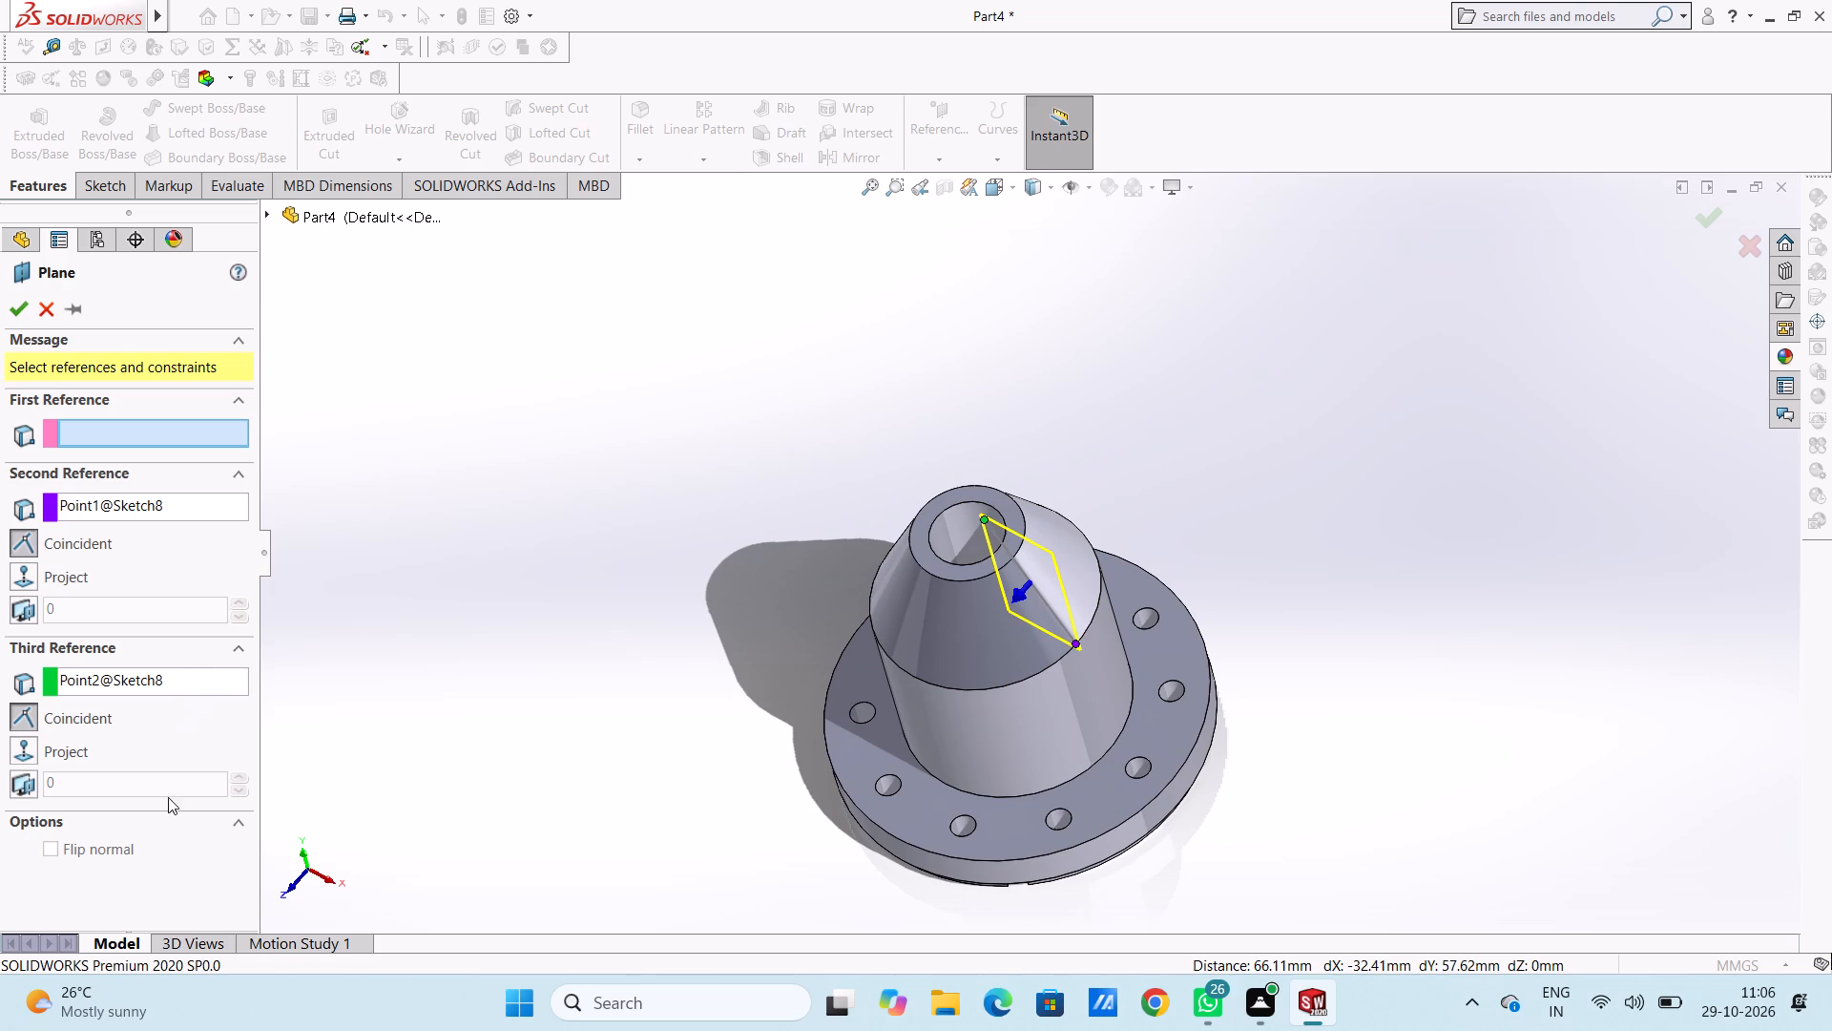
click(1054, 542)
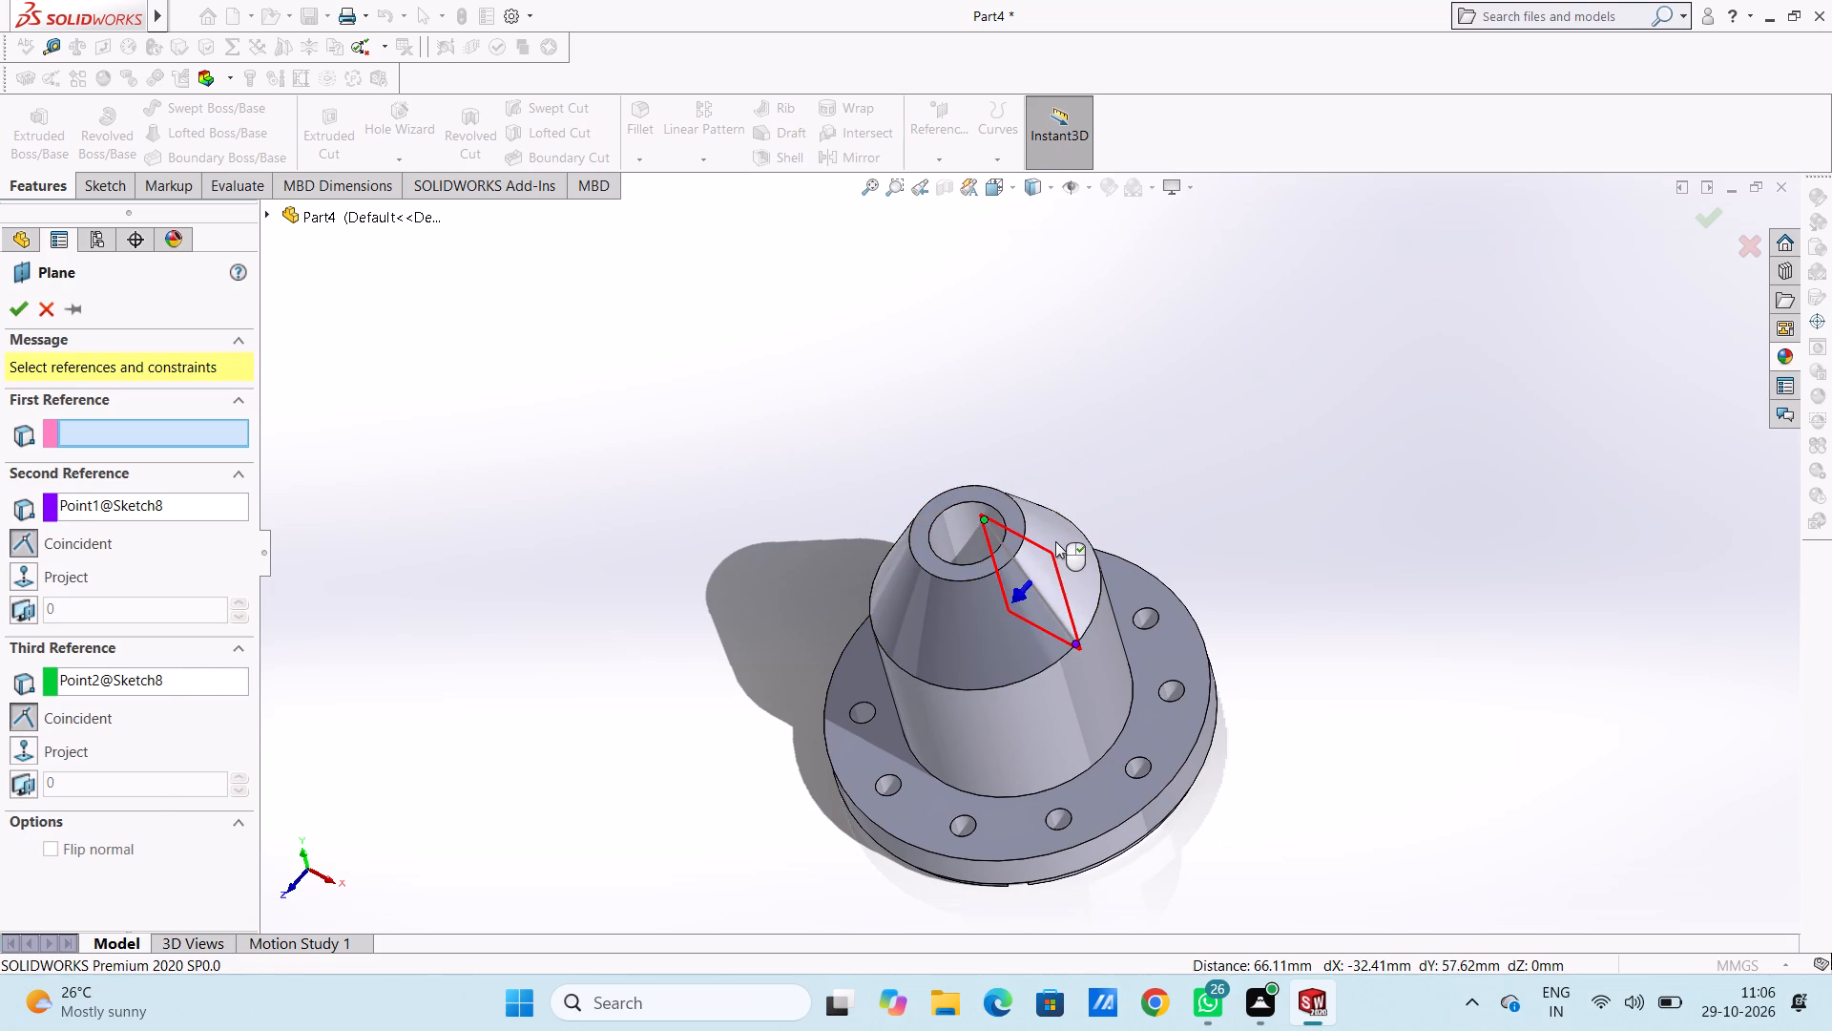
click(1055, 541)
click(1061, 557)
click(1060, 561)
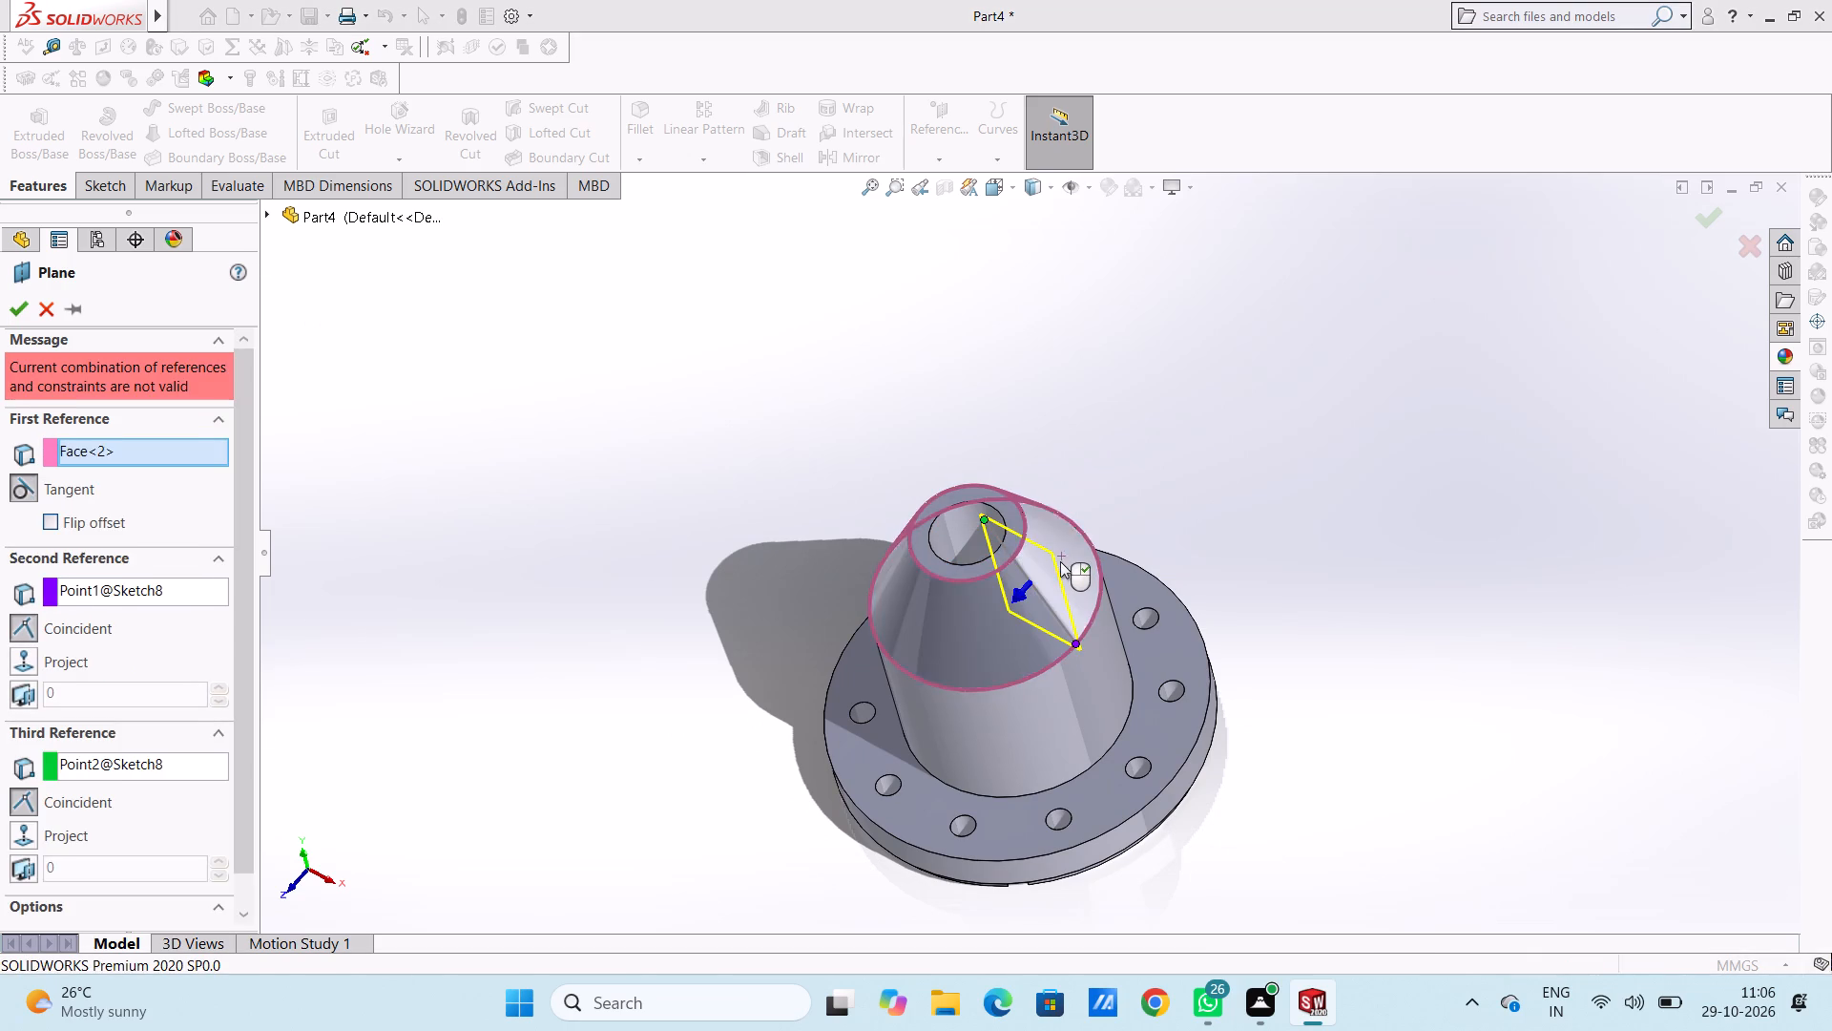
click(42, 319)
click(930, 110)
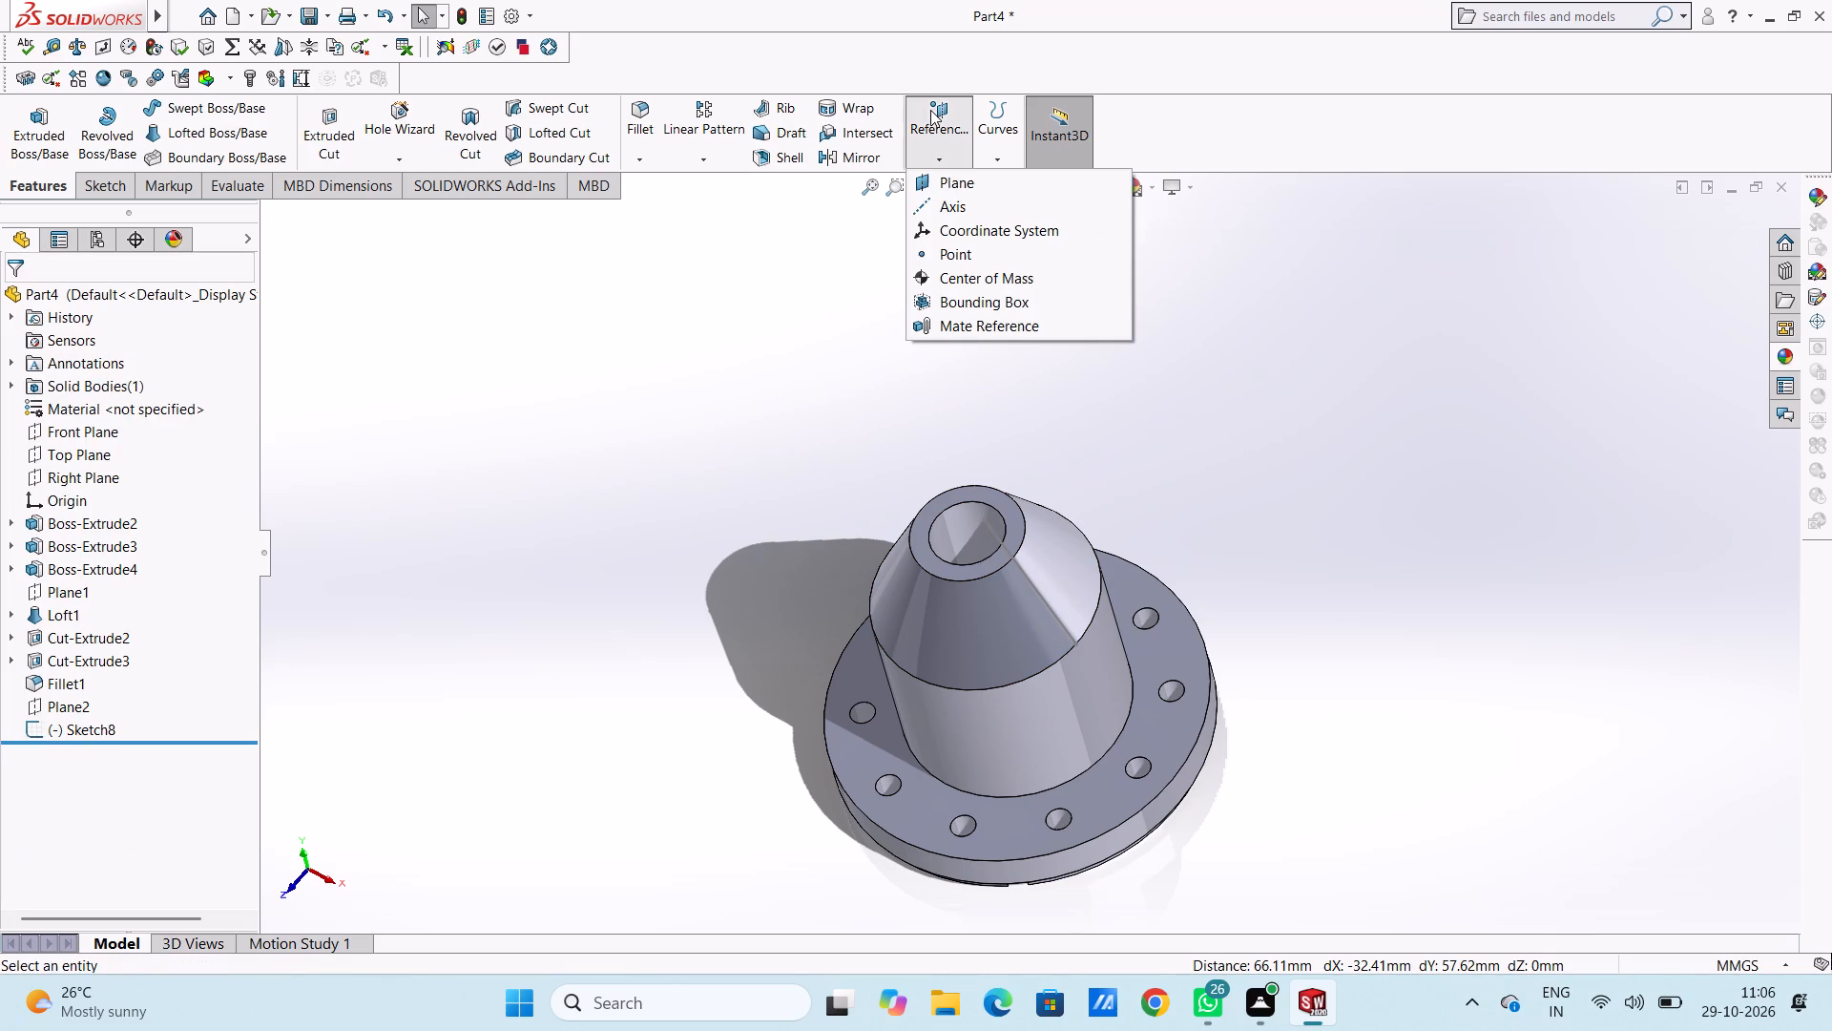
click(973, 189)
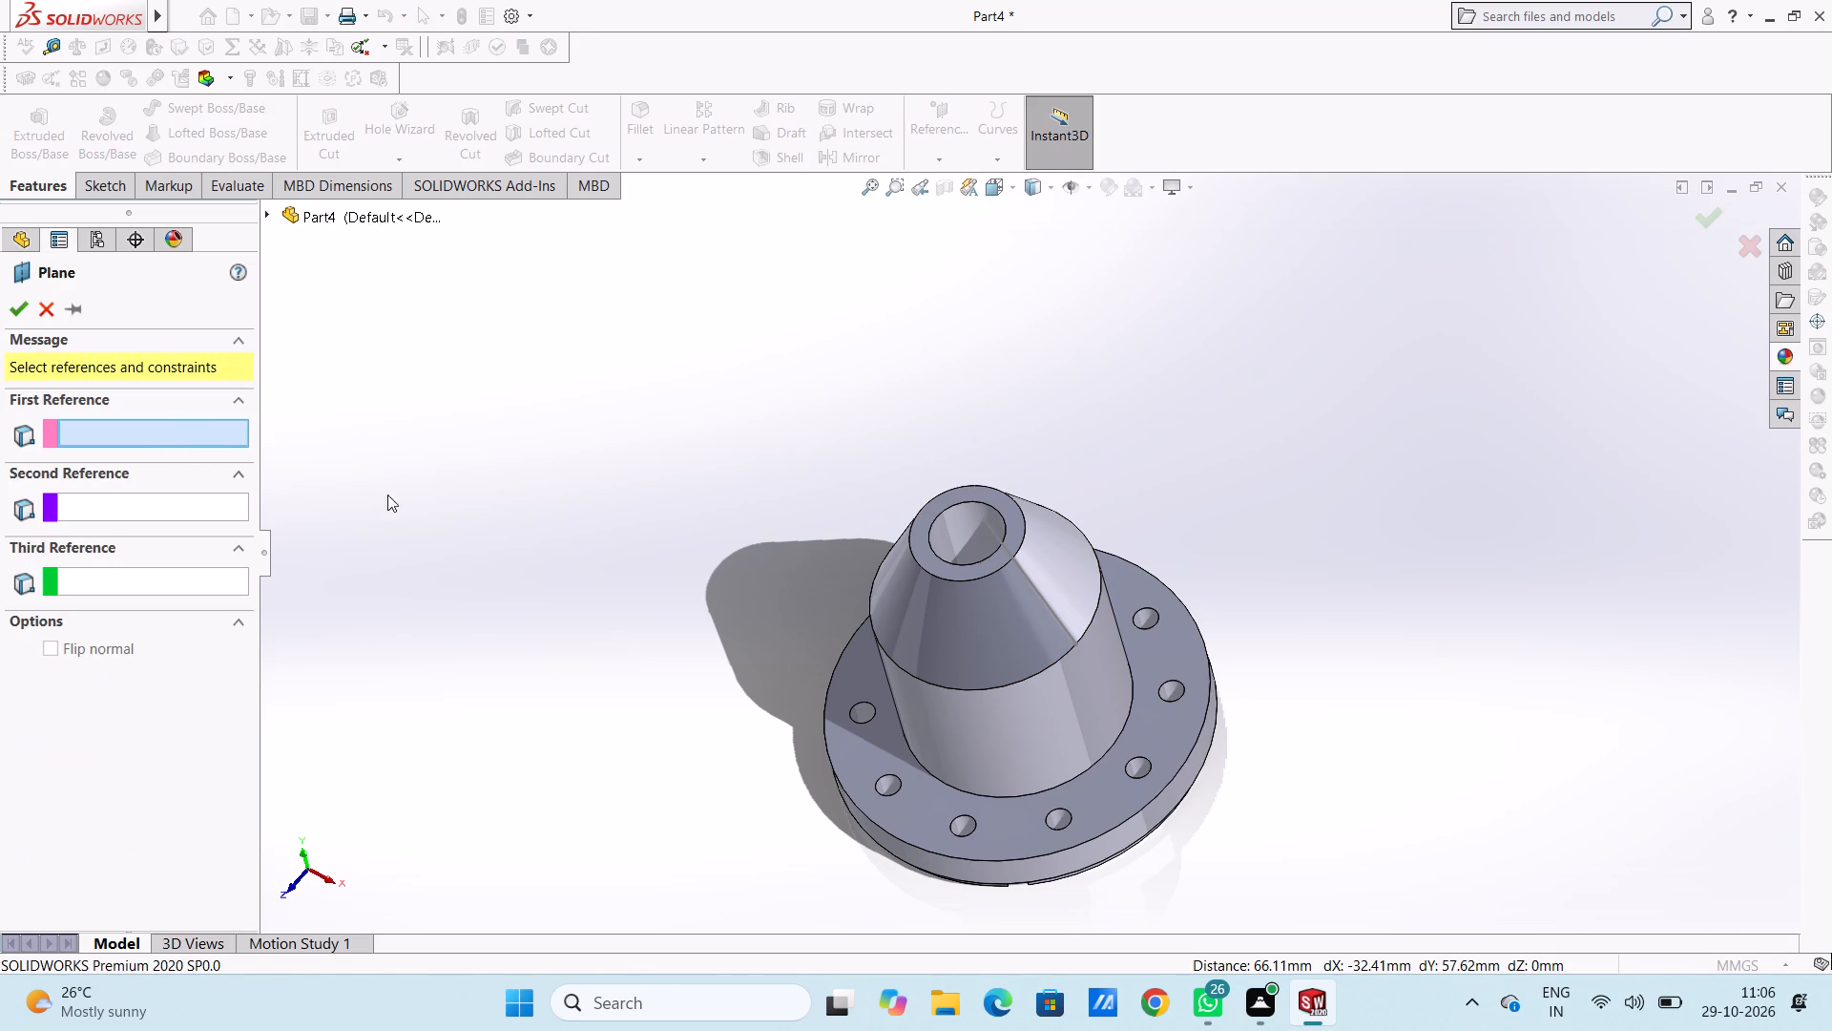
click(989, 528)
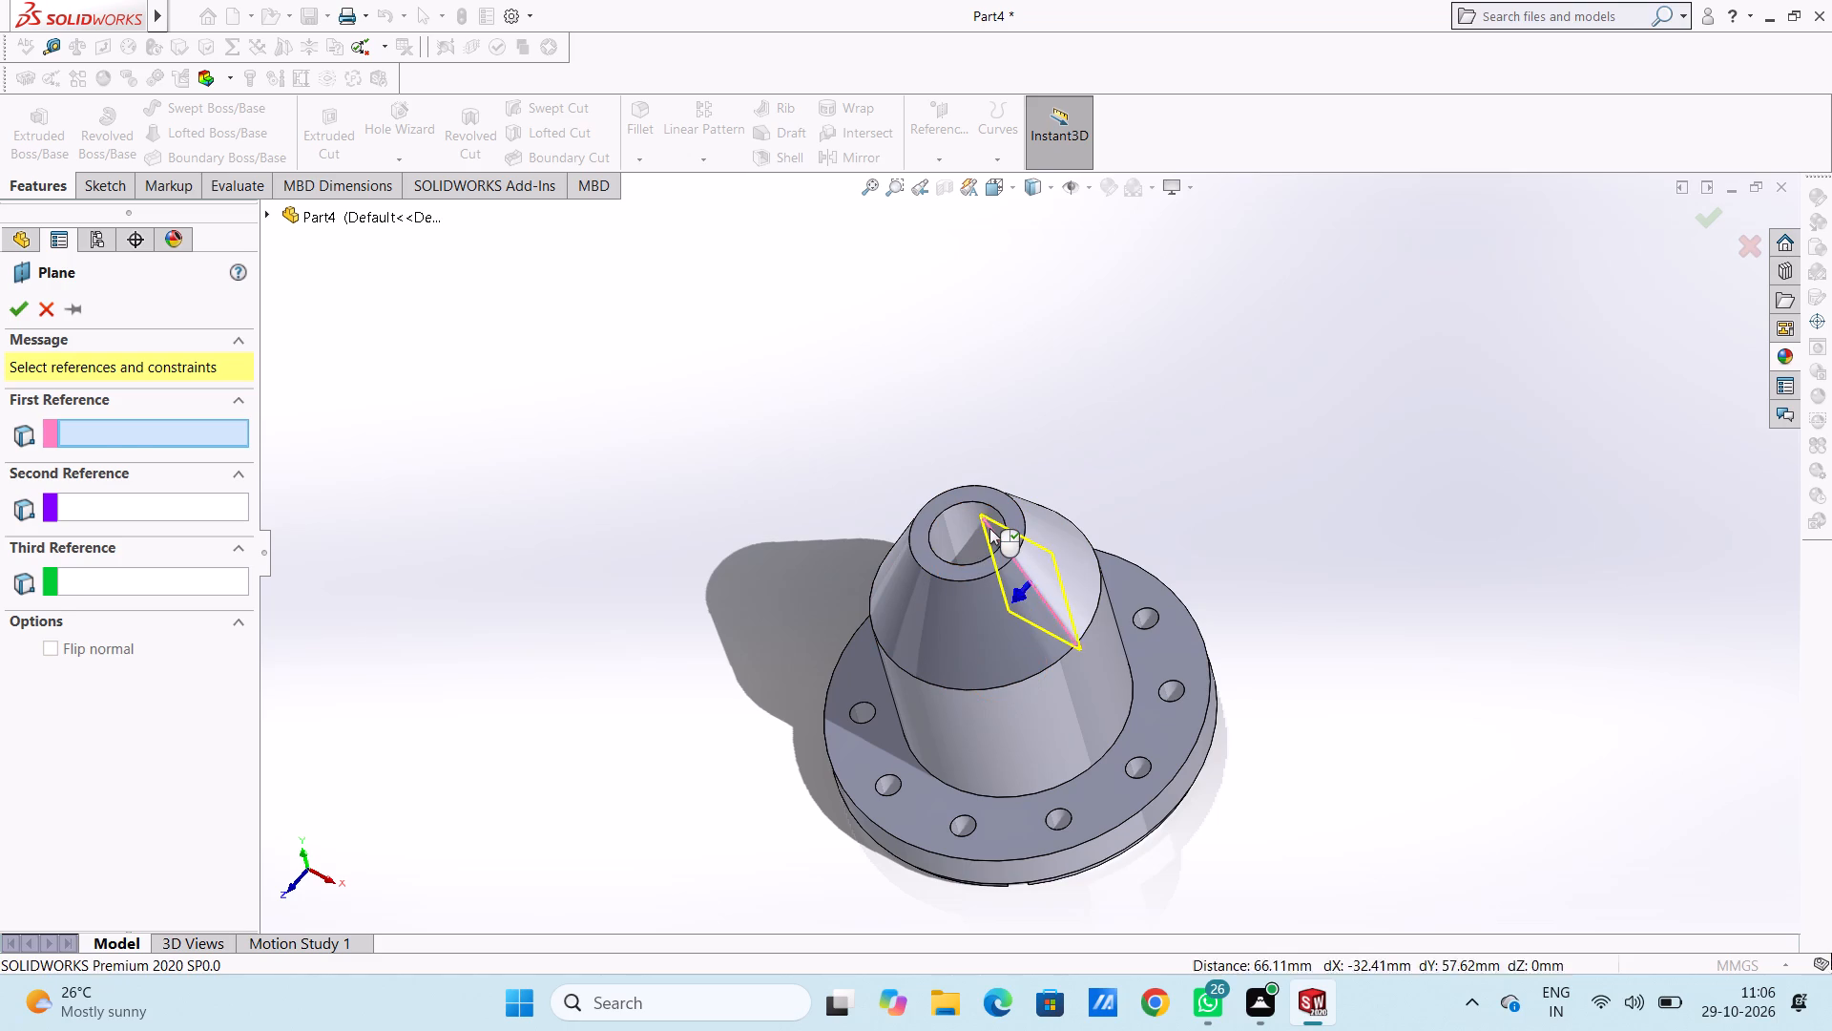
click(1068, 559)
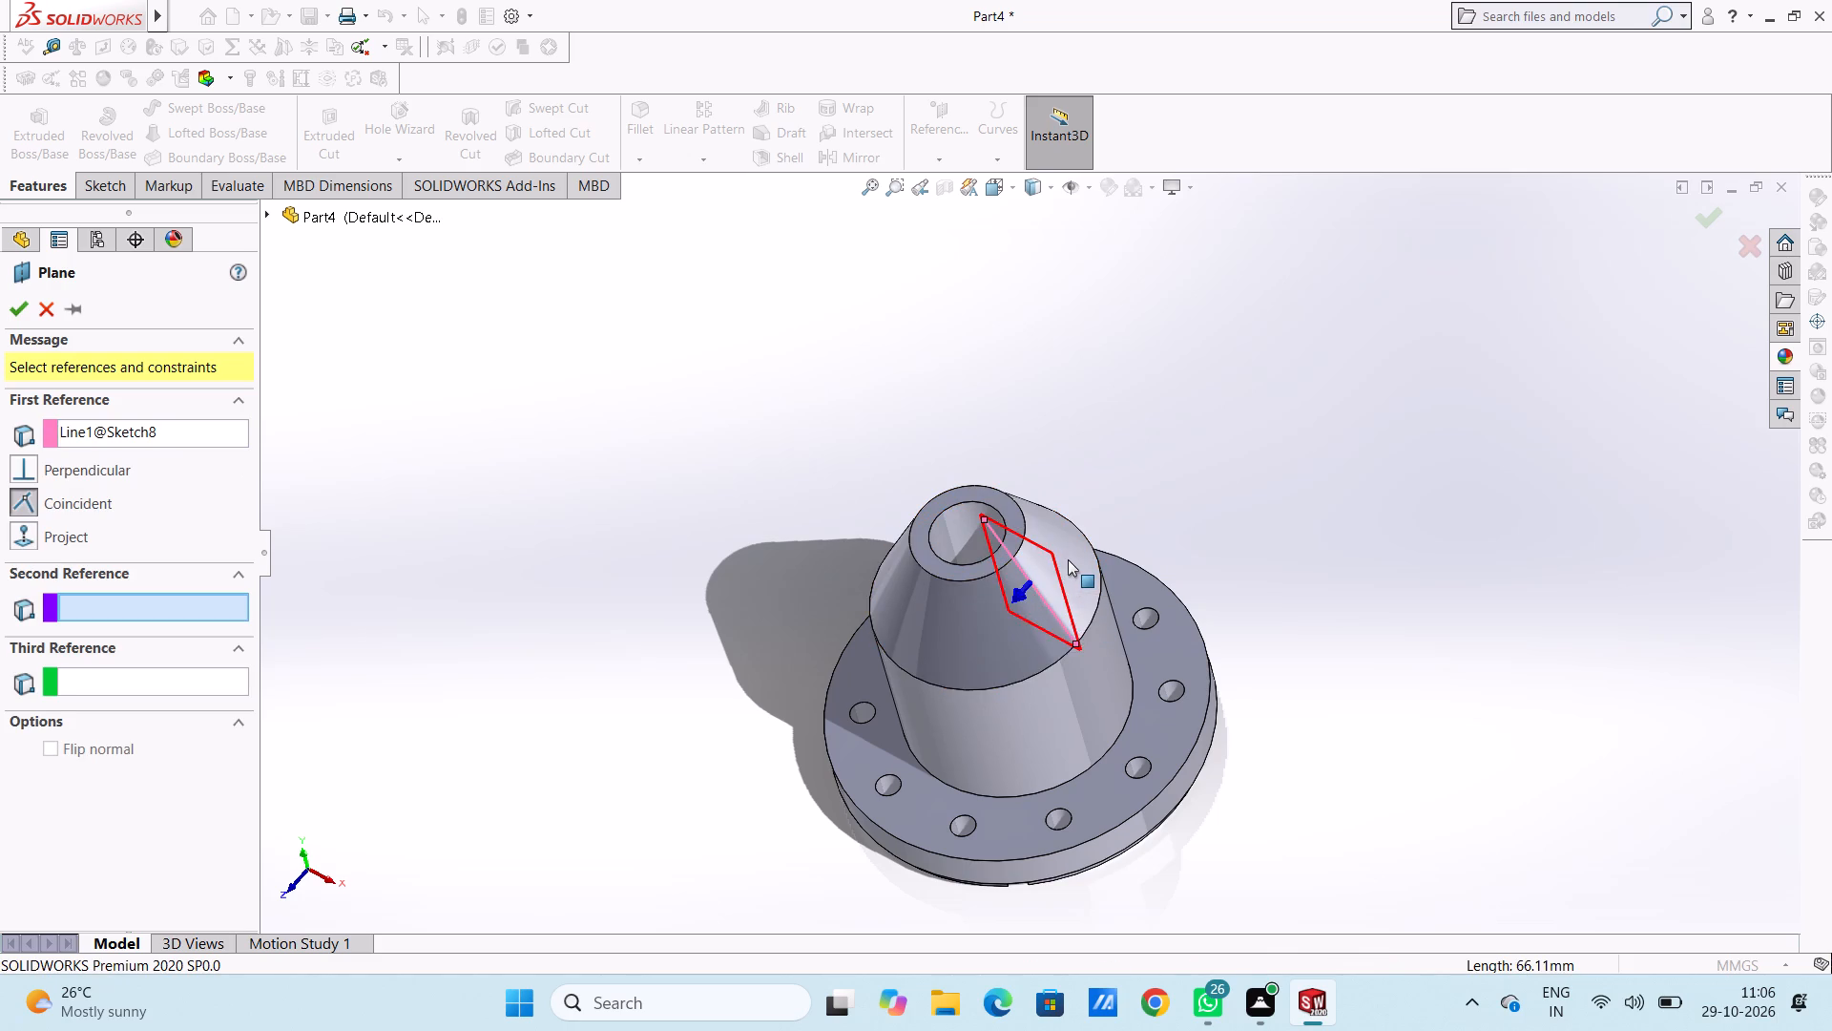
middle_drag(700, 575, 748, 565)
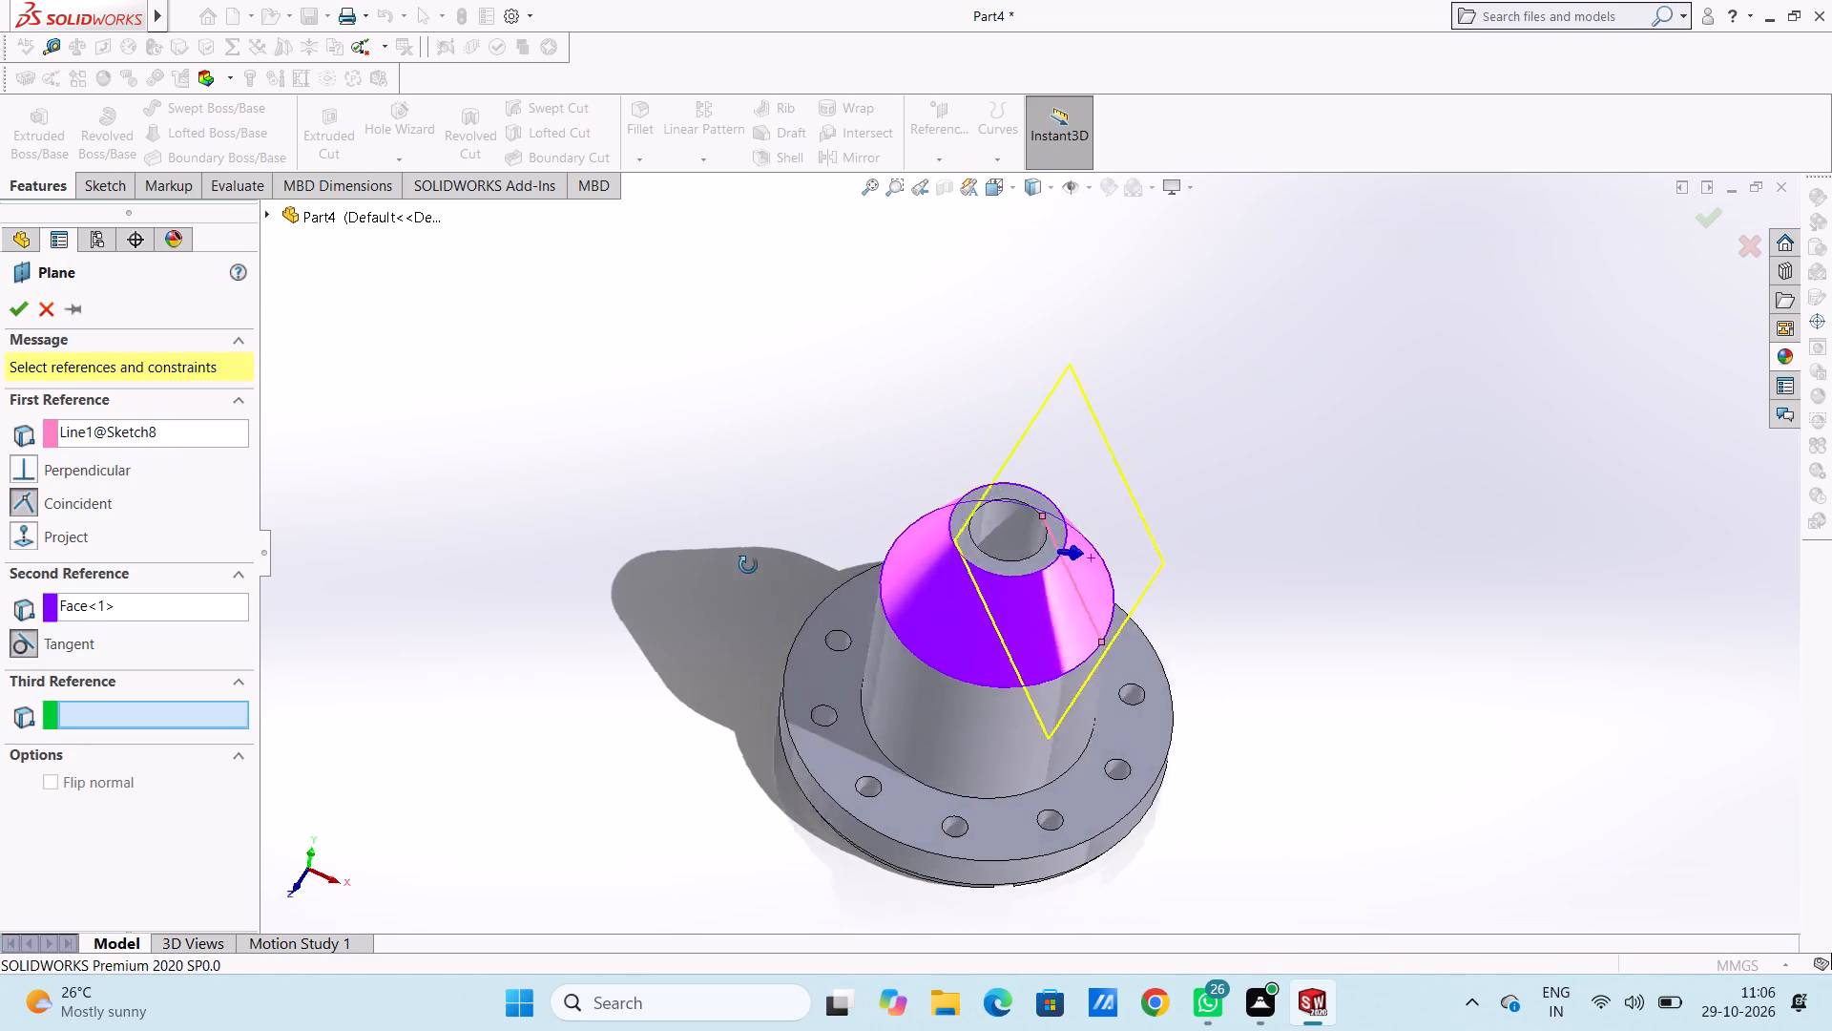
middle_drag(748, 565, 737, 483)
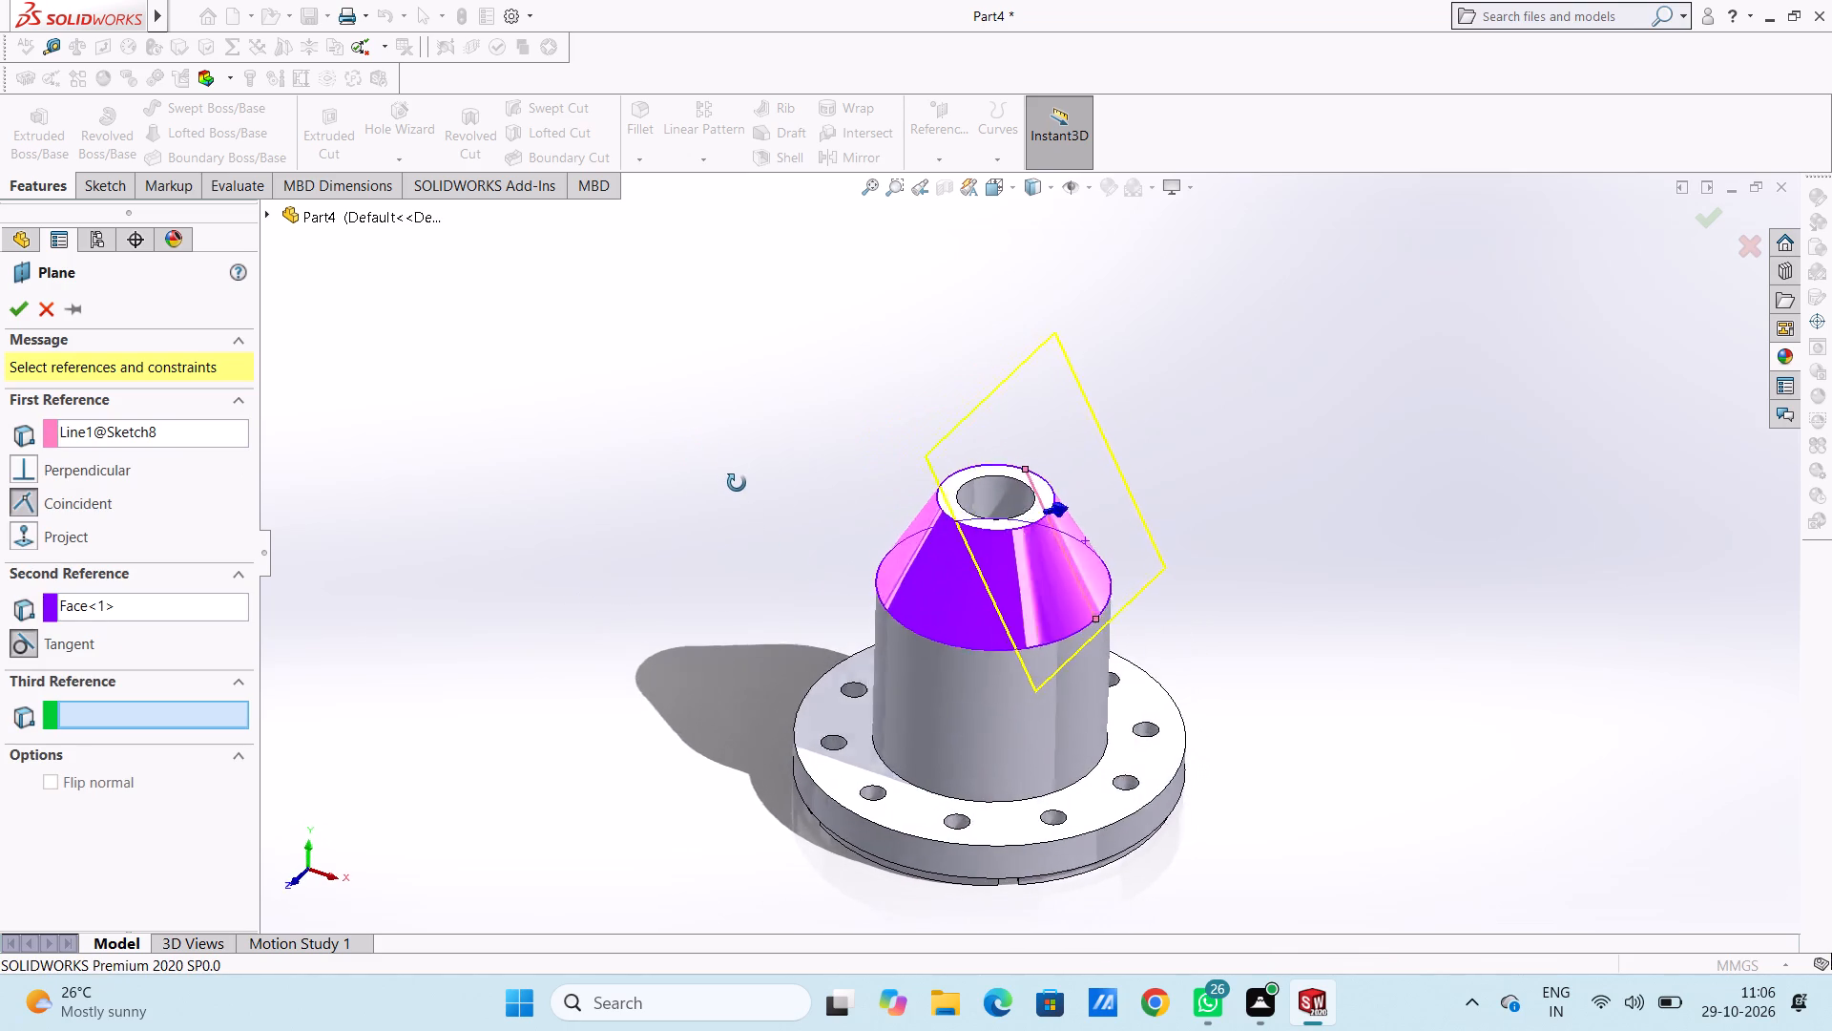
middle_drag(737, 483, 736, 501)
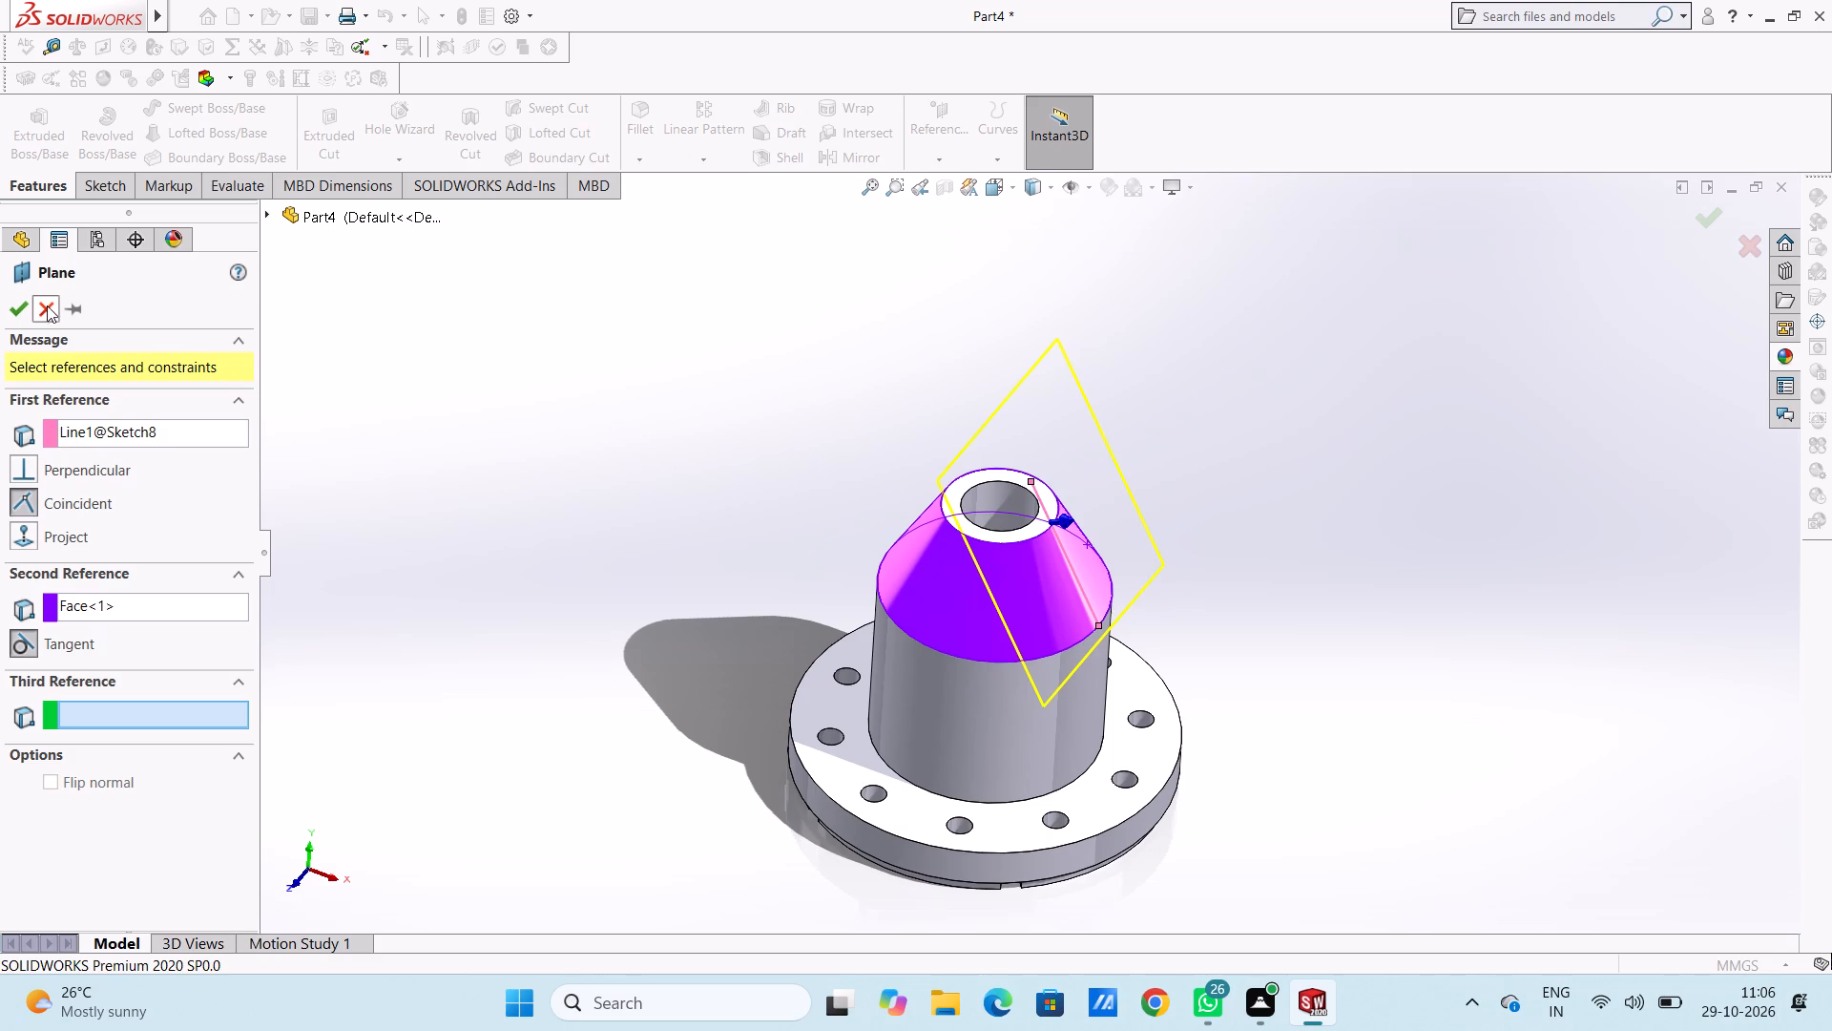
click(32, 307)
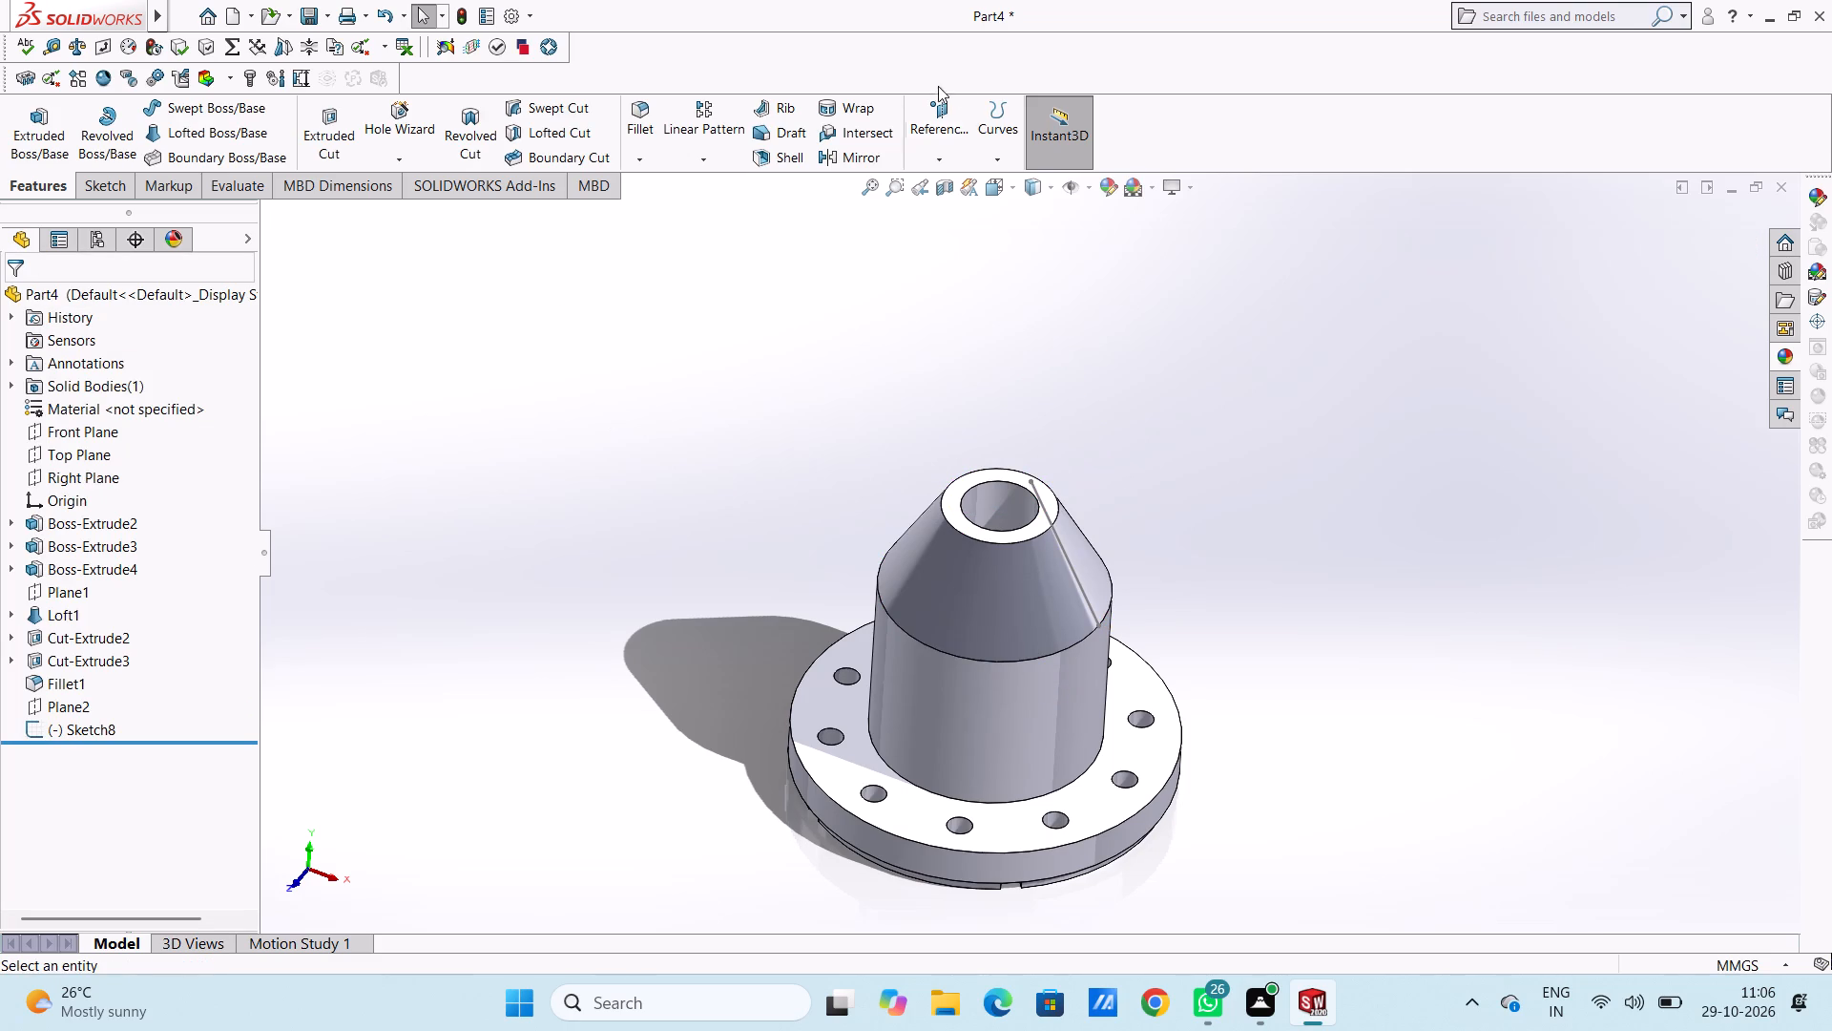
Create a reference plane coincident with the slanted sketch line and tangent to the loft's conical face.
click(943, 113)
click(941, 183)
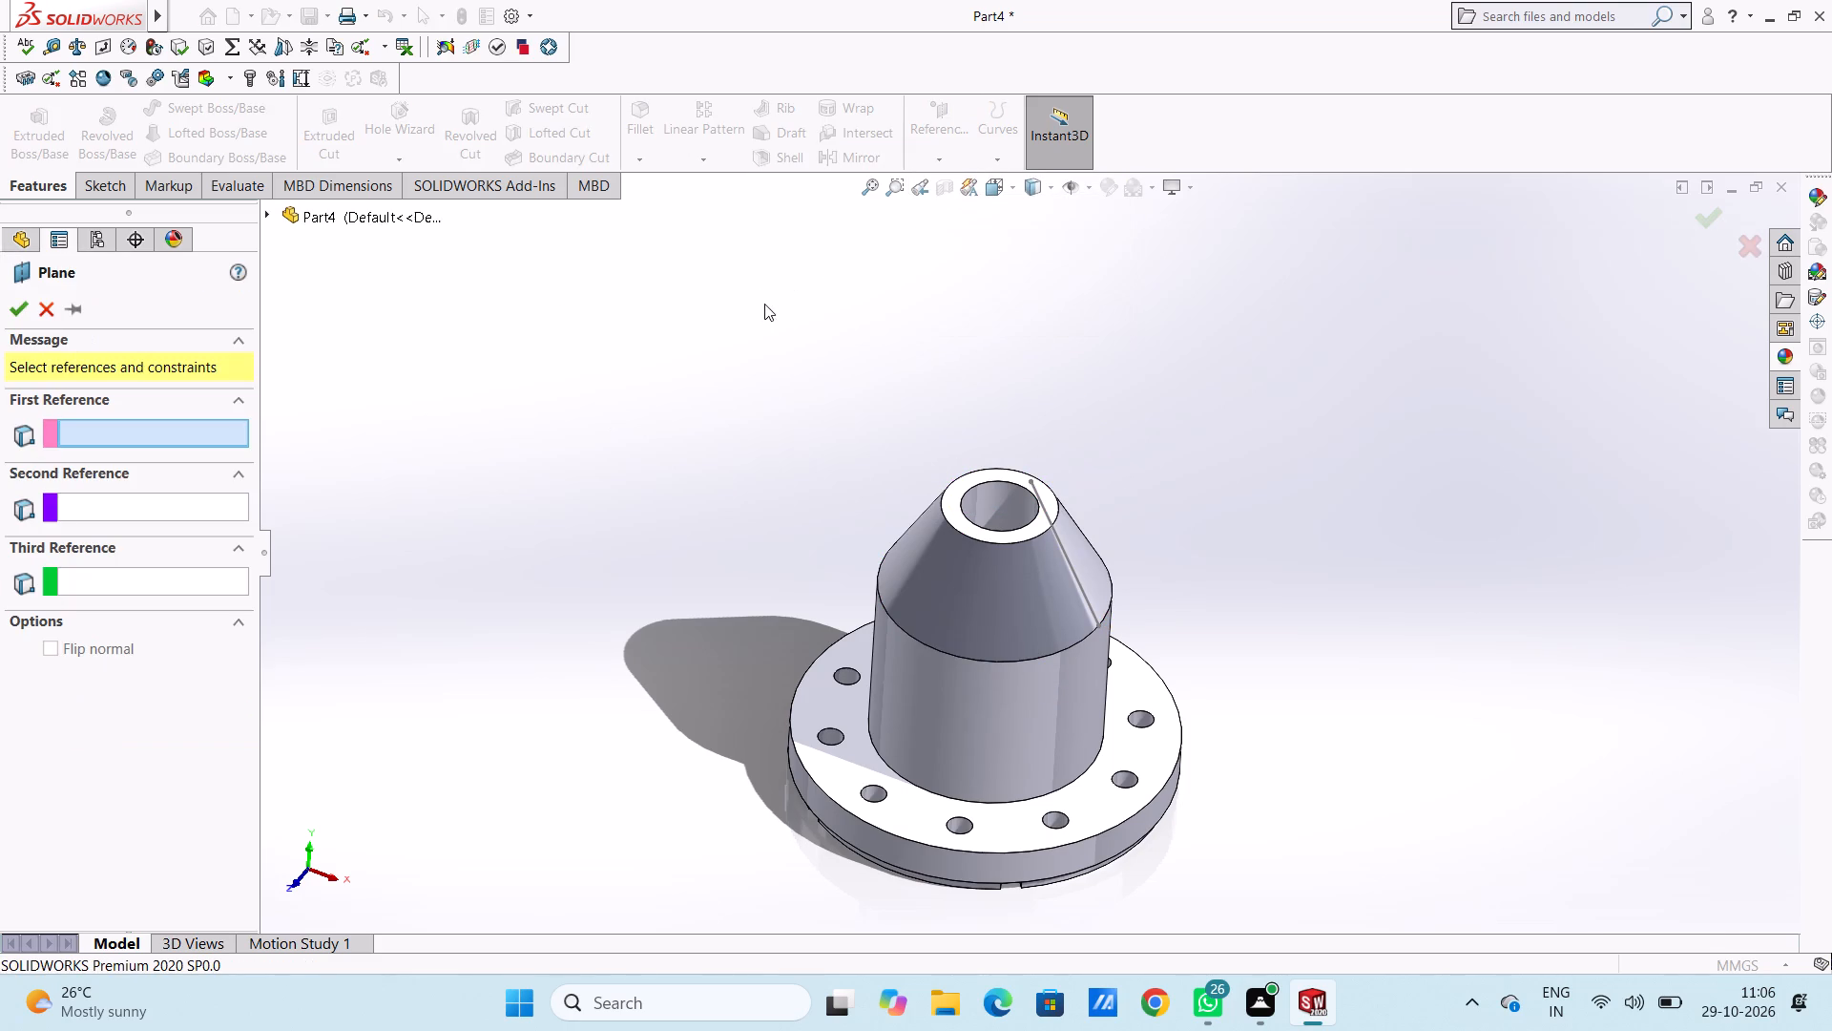
click(1036, 493)
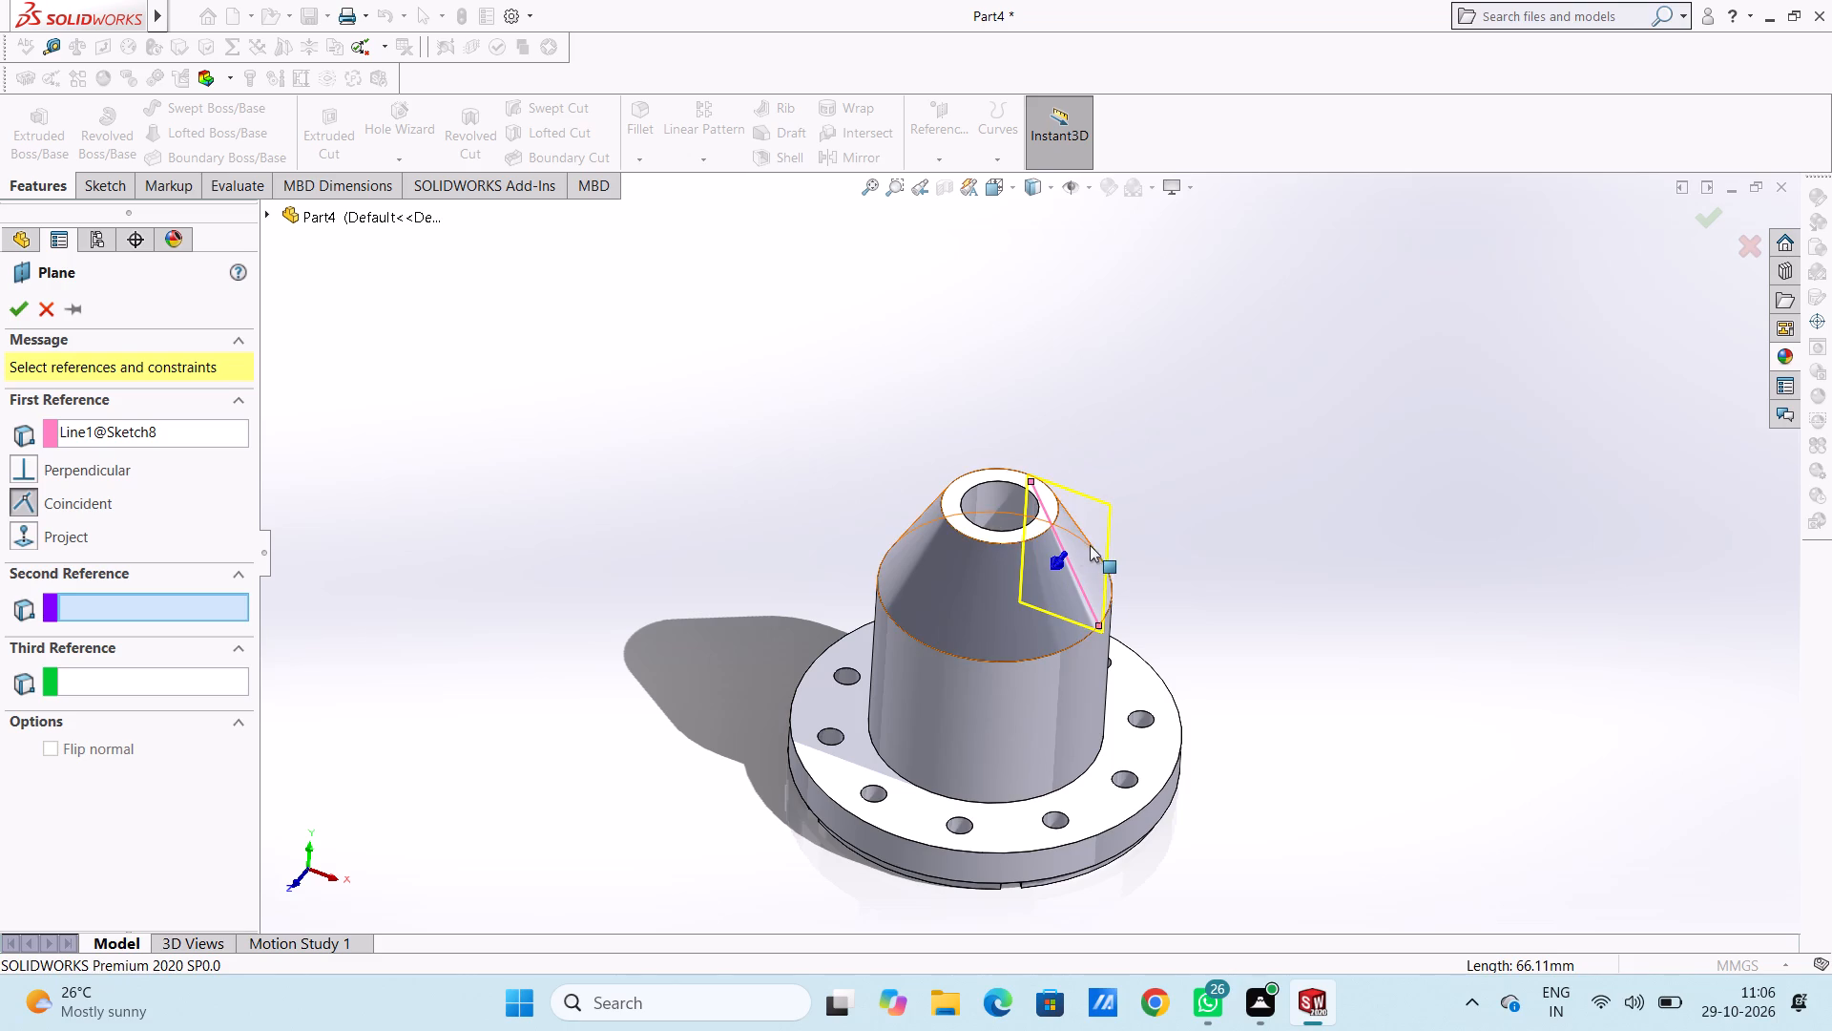
click(1078, 548)
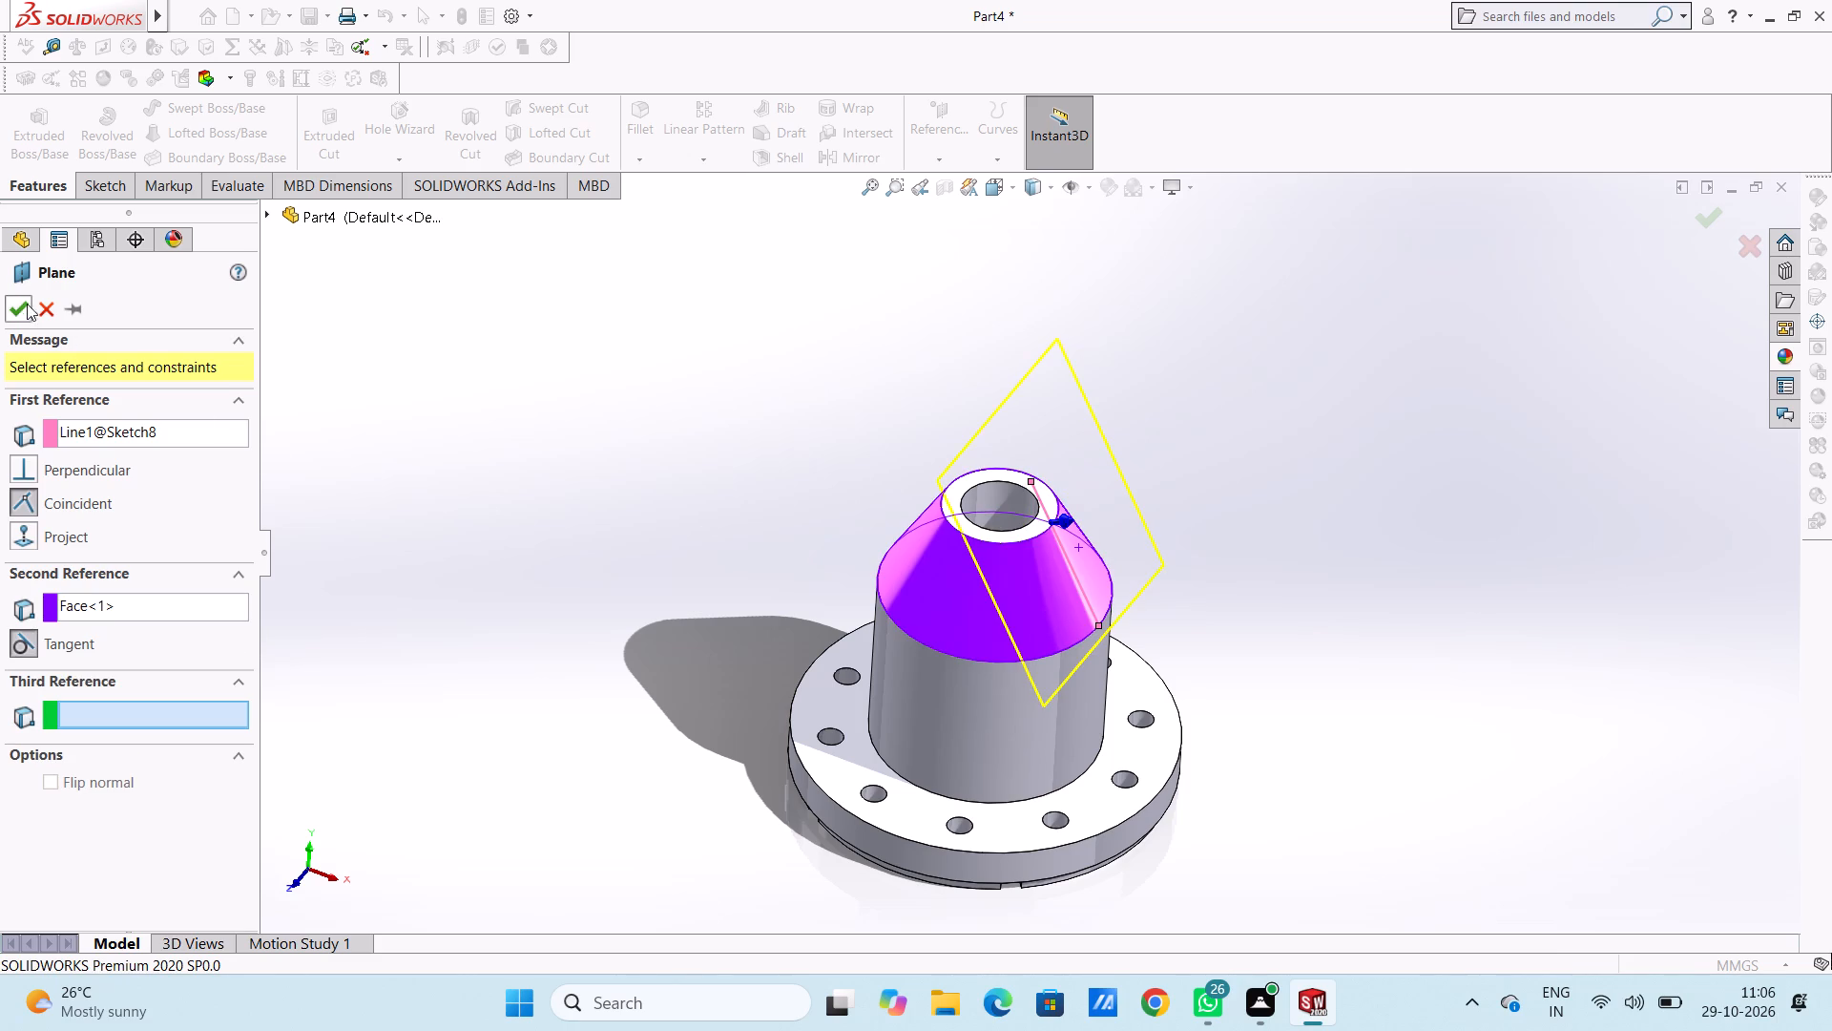
click(12, 303)
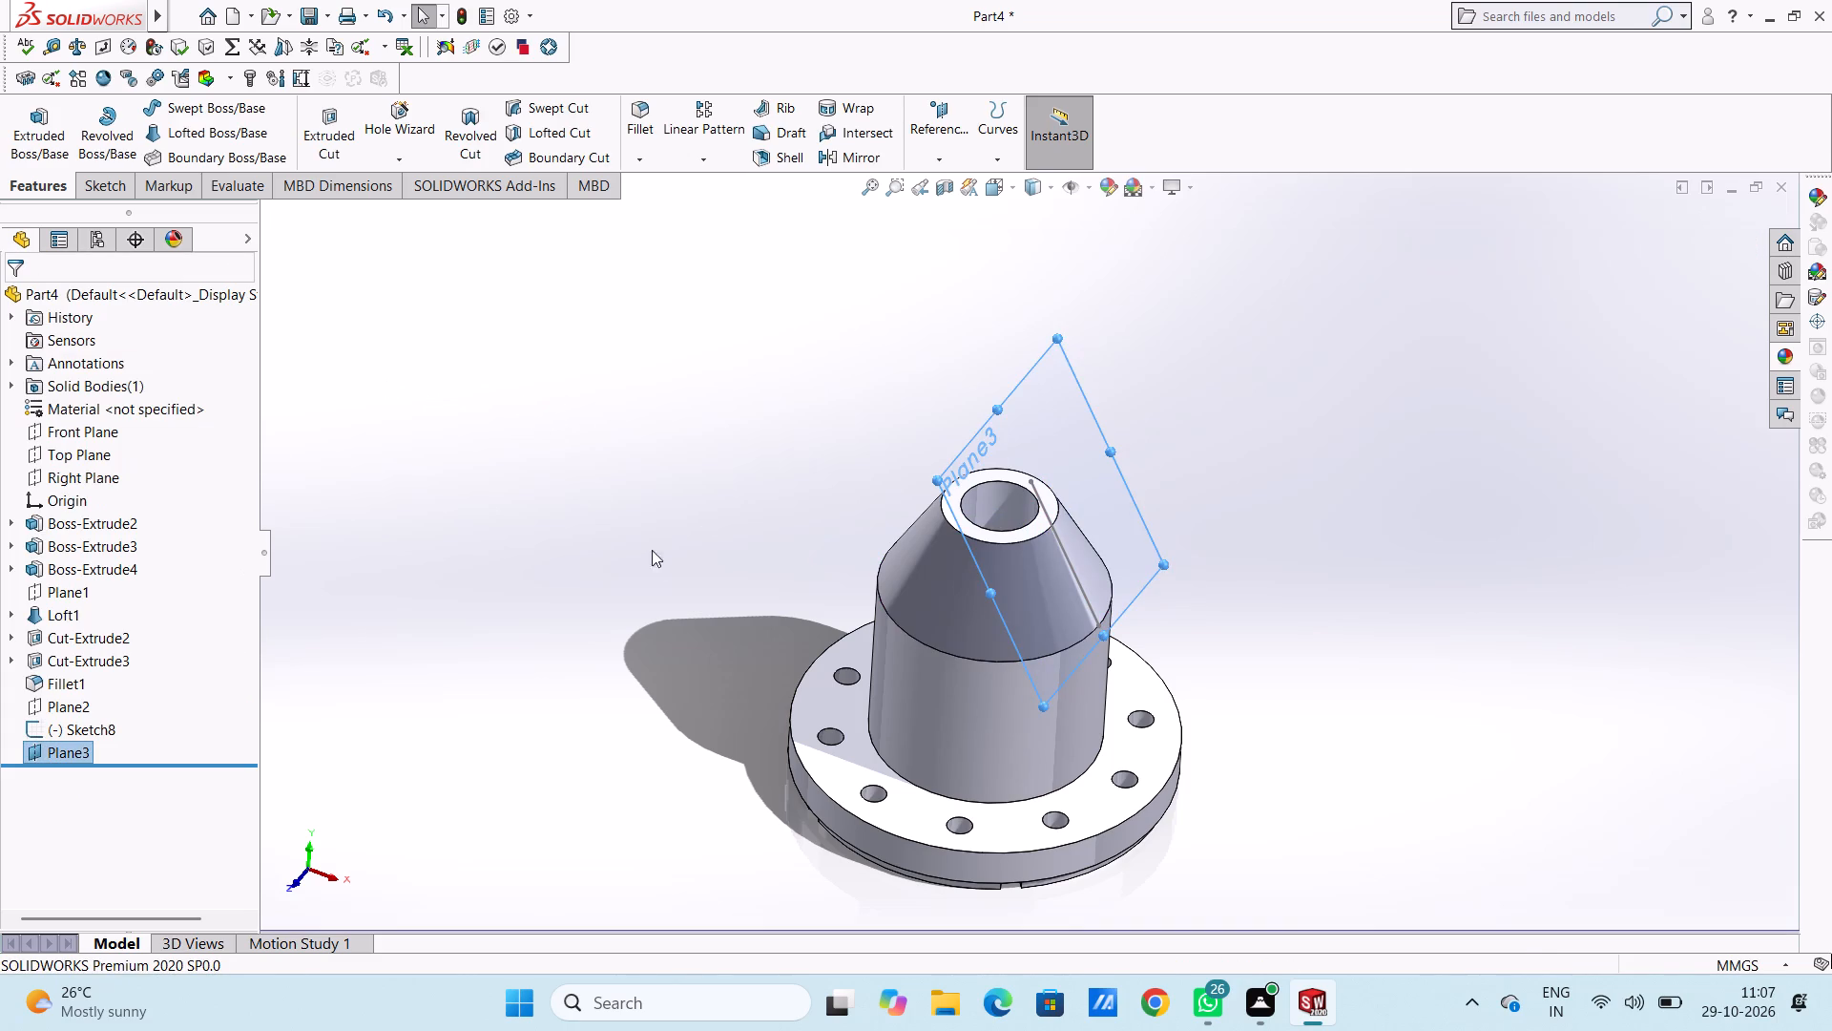
Examine the new tangent plane's orientation against the conical face from several angles.
middle_drag(659, 555, 559, 445)
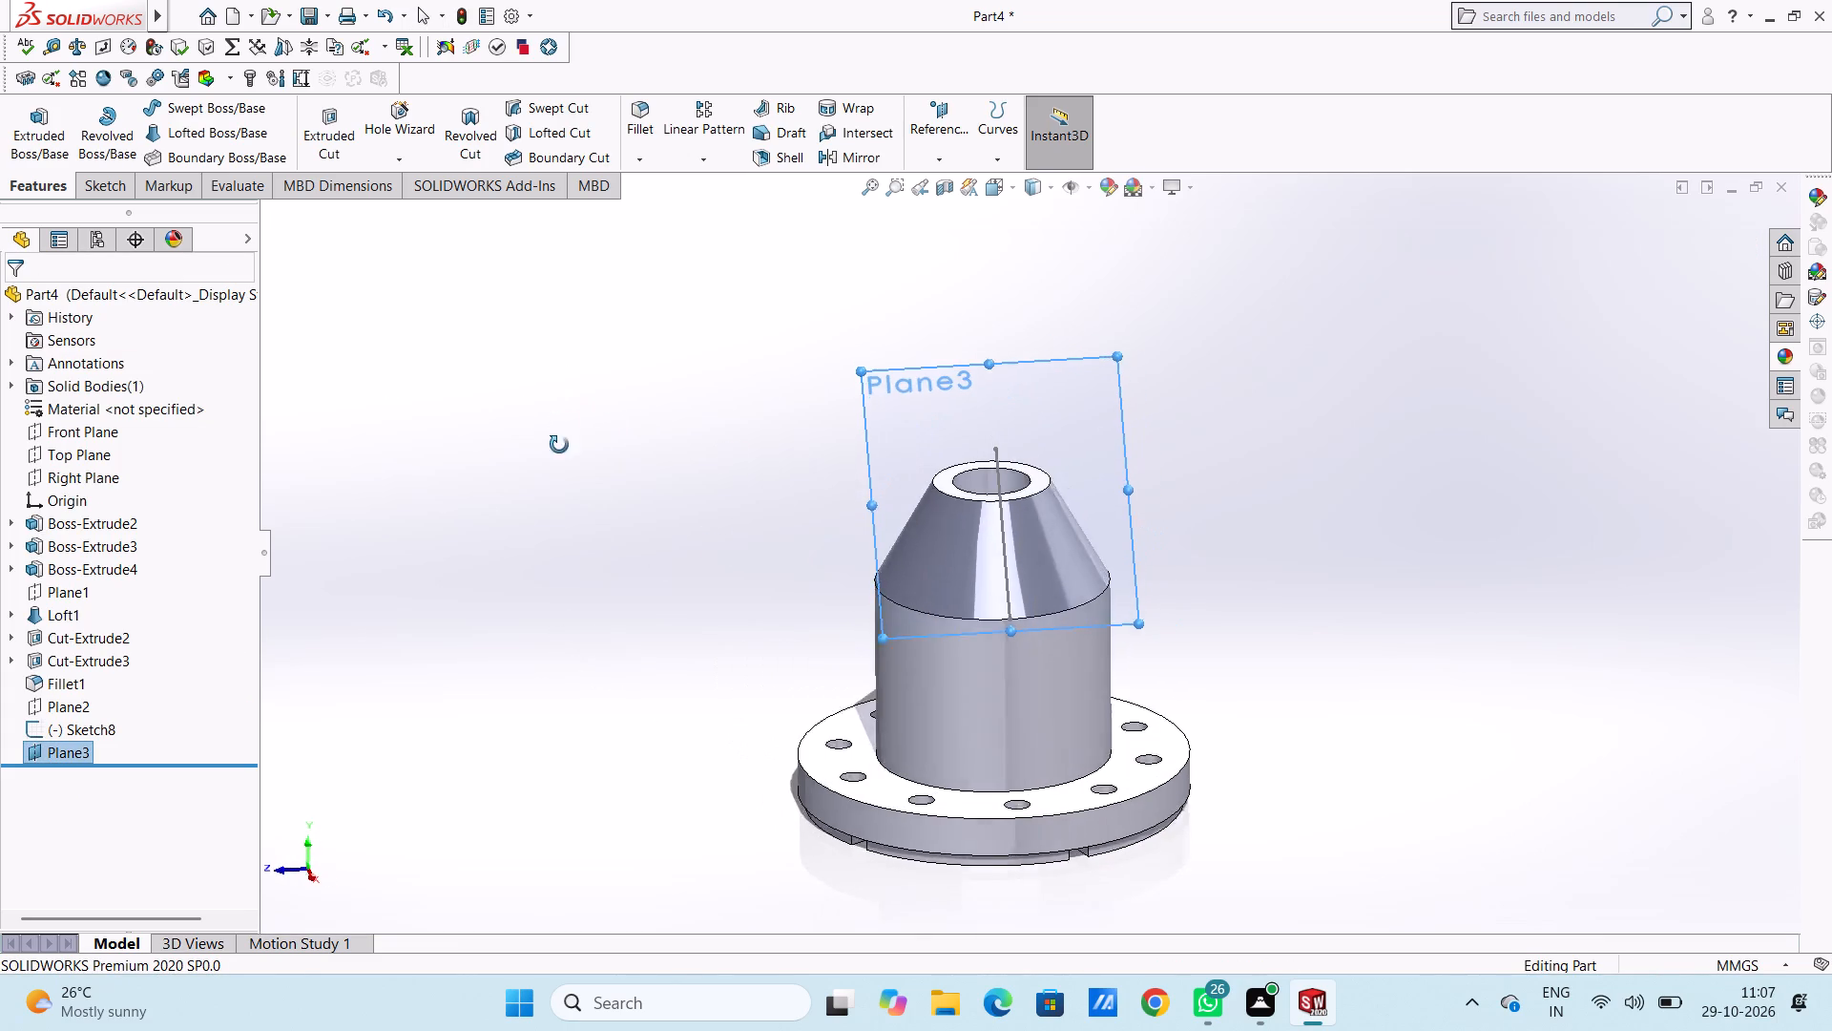
middle_drag(559, 445, 588, 523)
middle_click(601, 530)
middle_drag(633, 525, 641, 516)
middle_drag(689, 465, 637, 399)
middle_drag(690, 399, 744, 435)
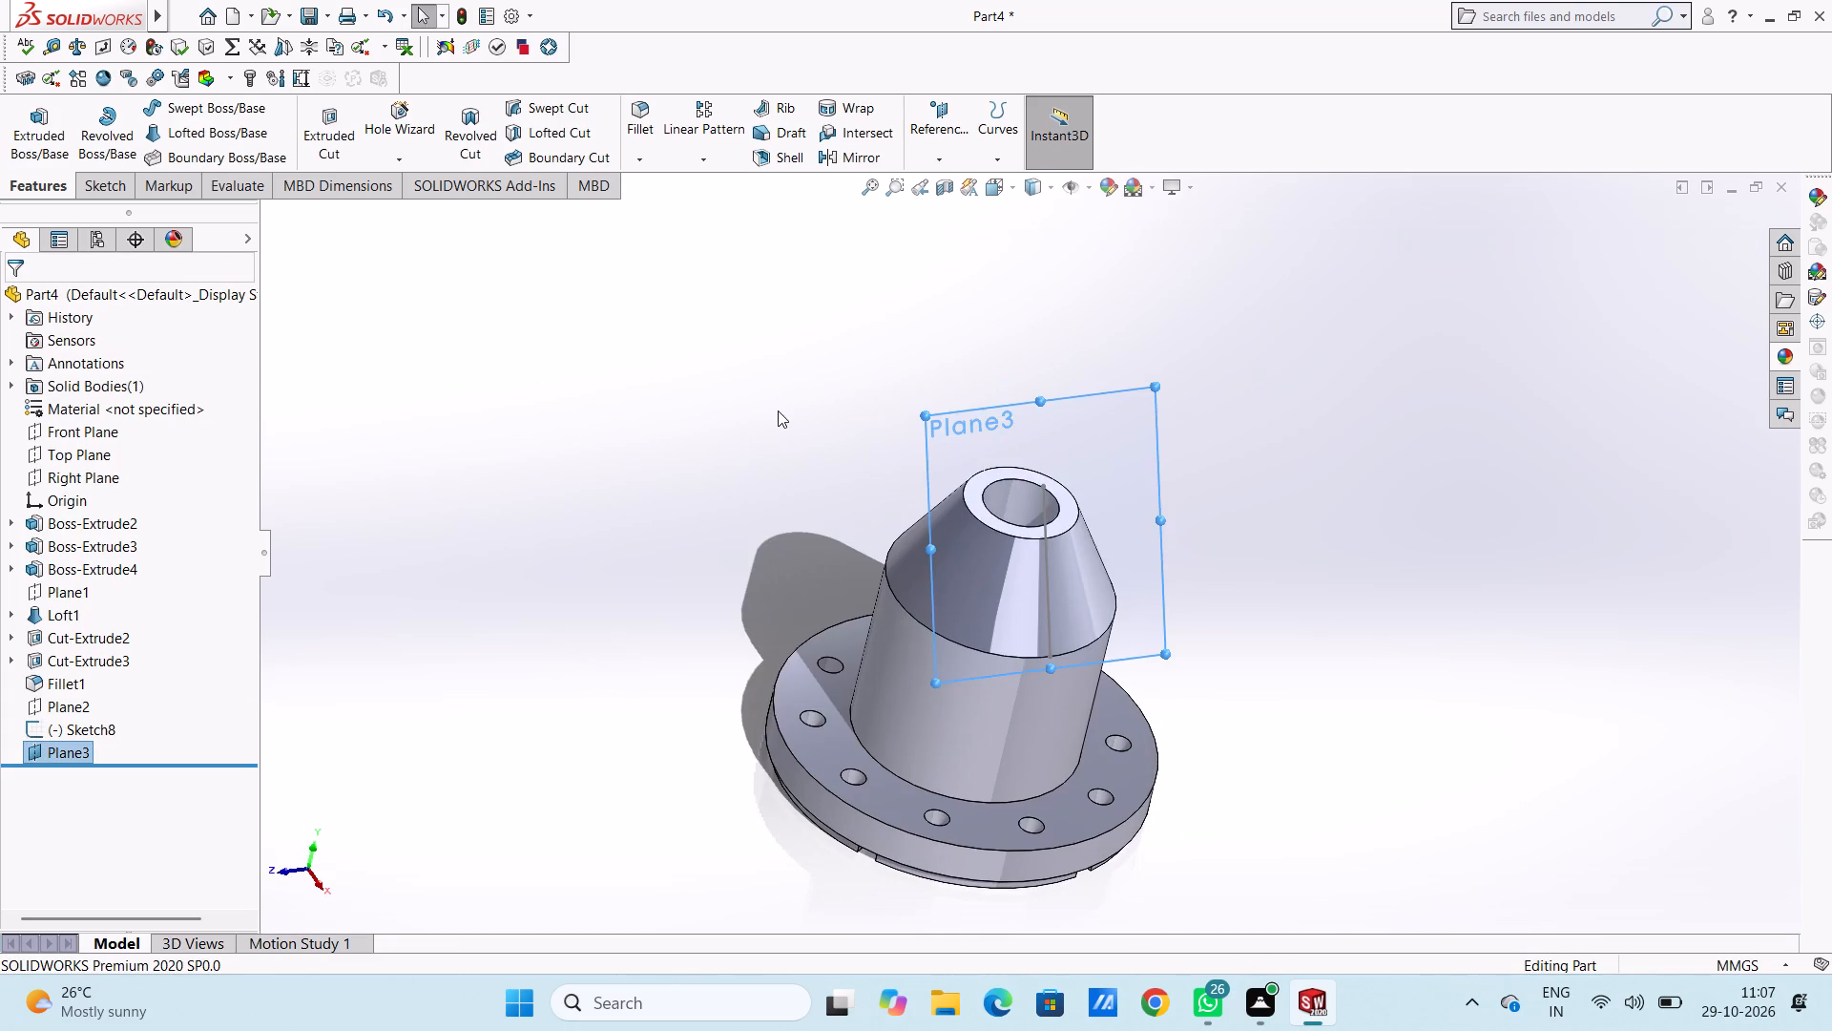
middle_drag(760, 396, 709, 369)
key(ctrl+1)
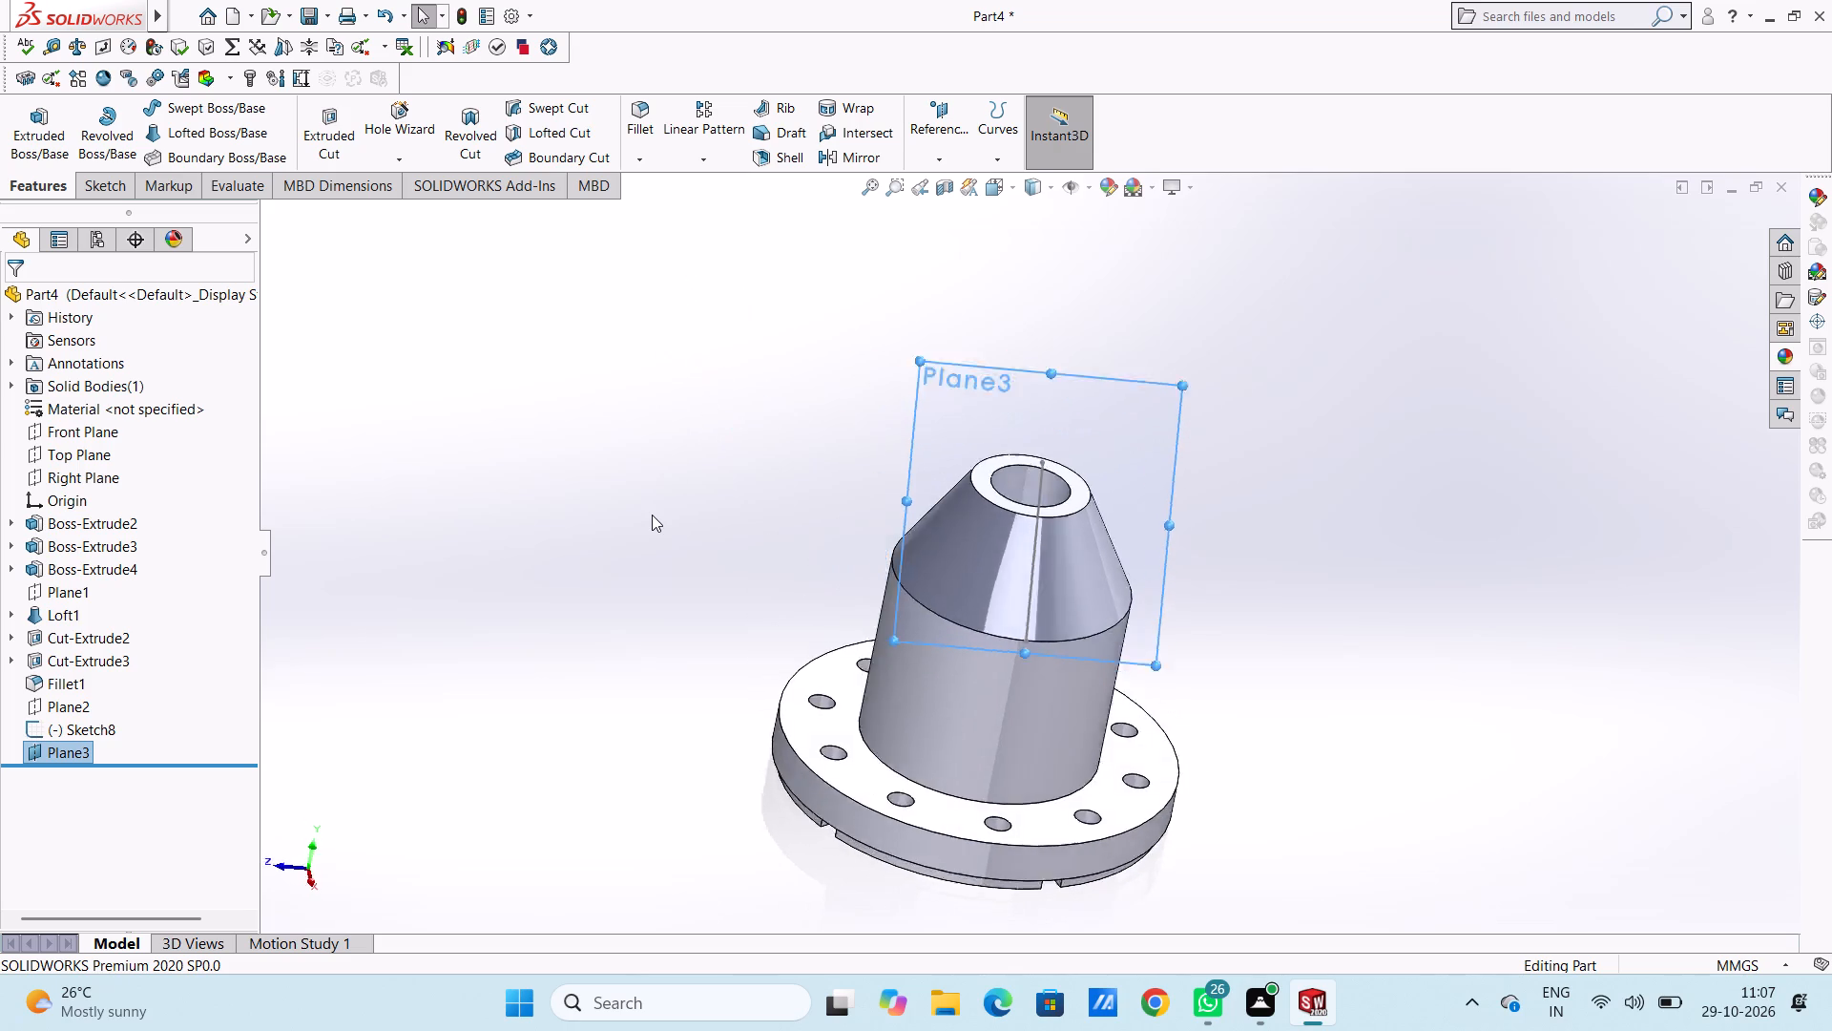
Start a sketch on Plane3 in the Right view and draw a circle of about 9.8 mm radius centred on the slanted line.
key(ctrl+4)
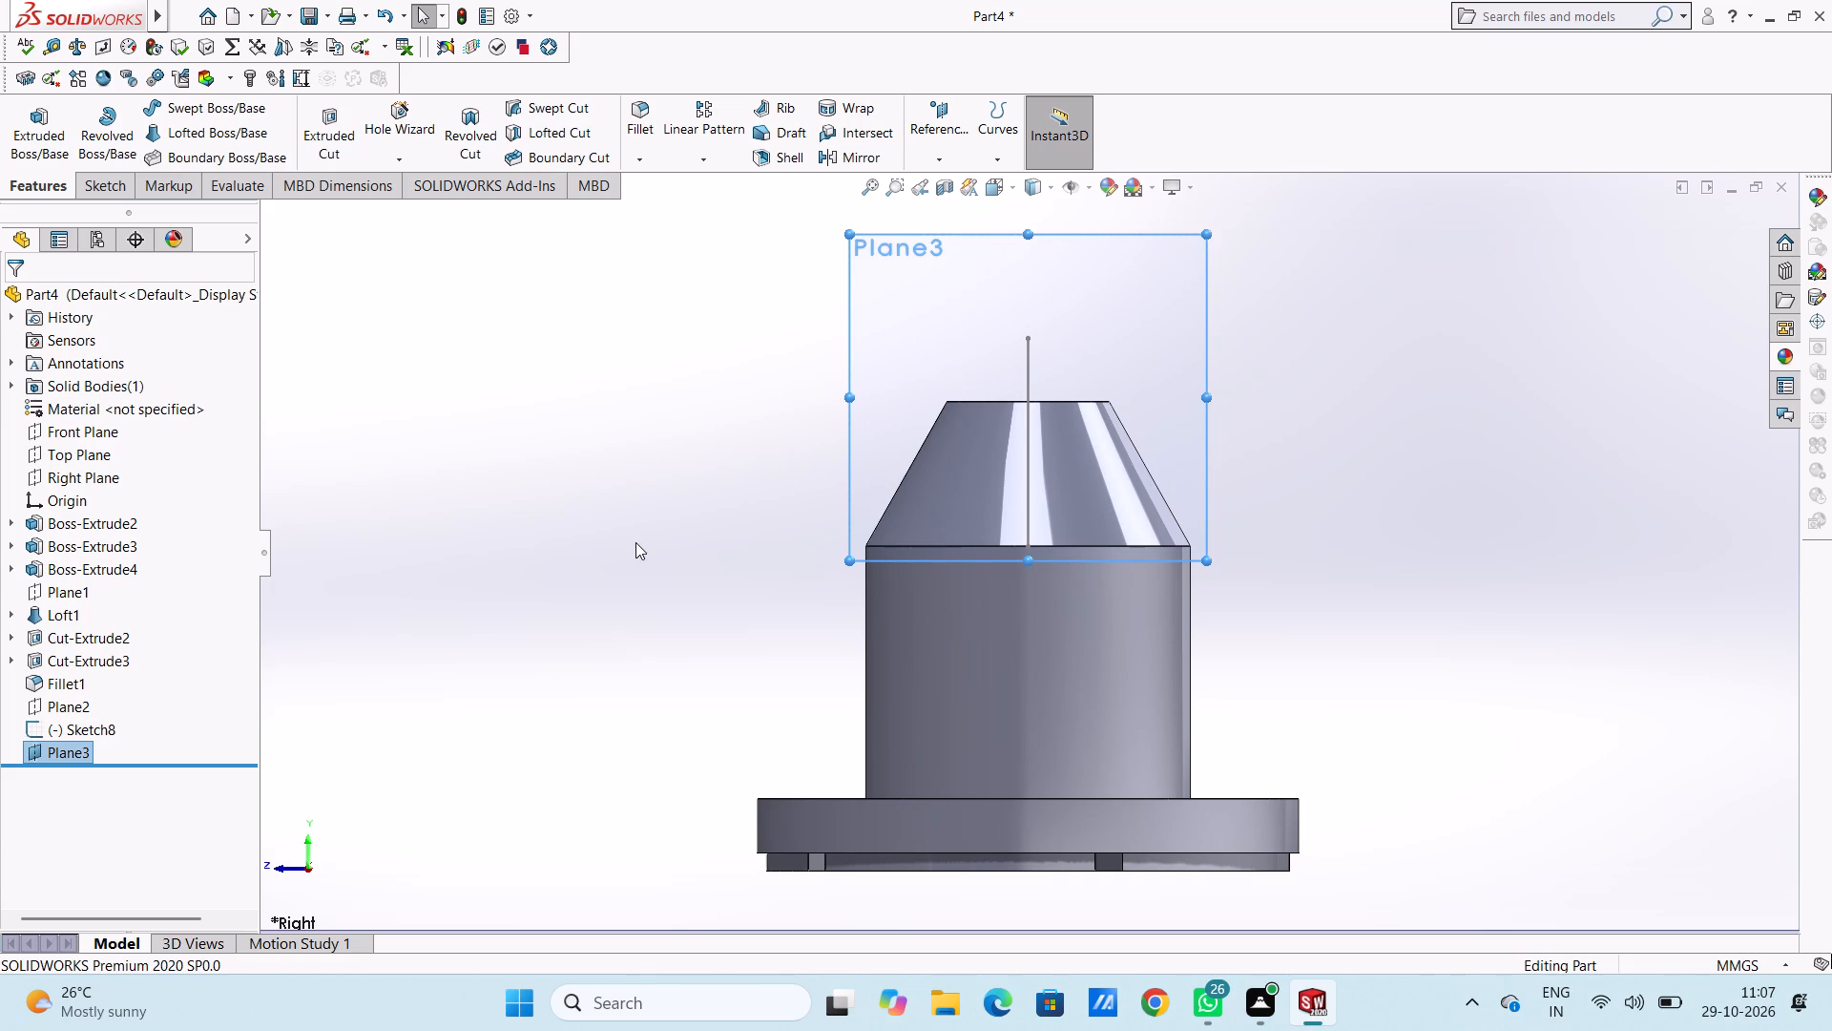
click(1107, 320)
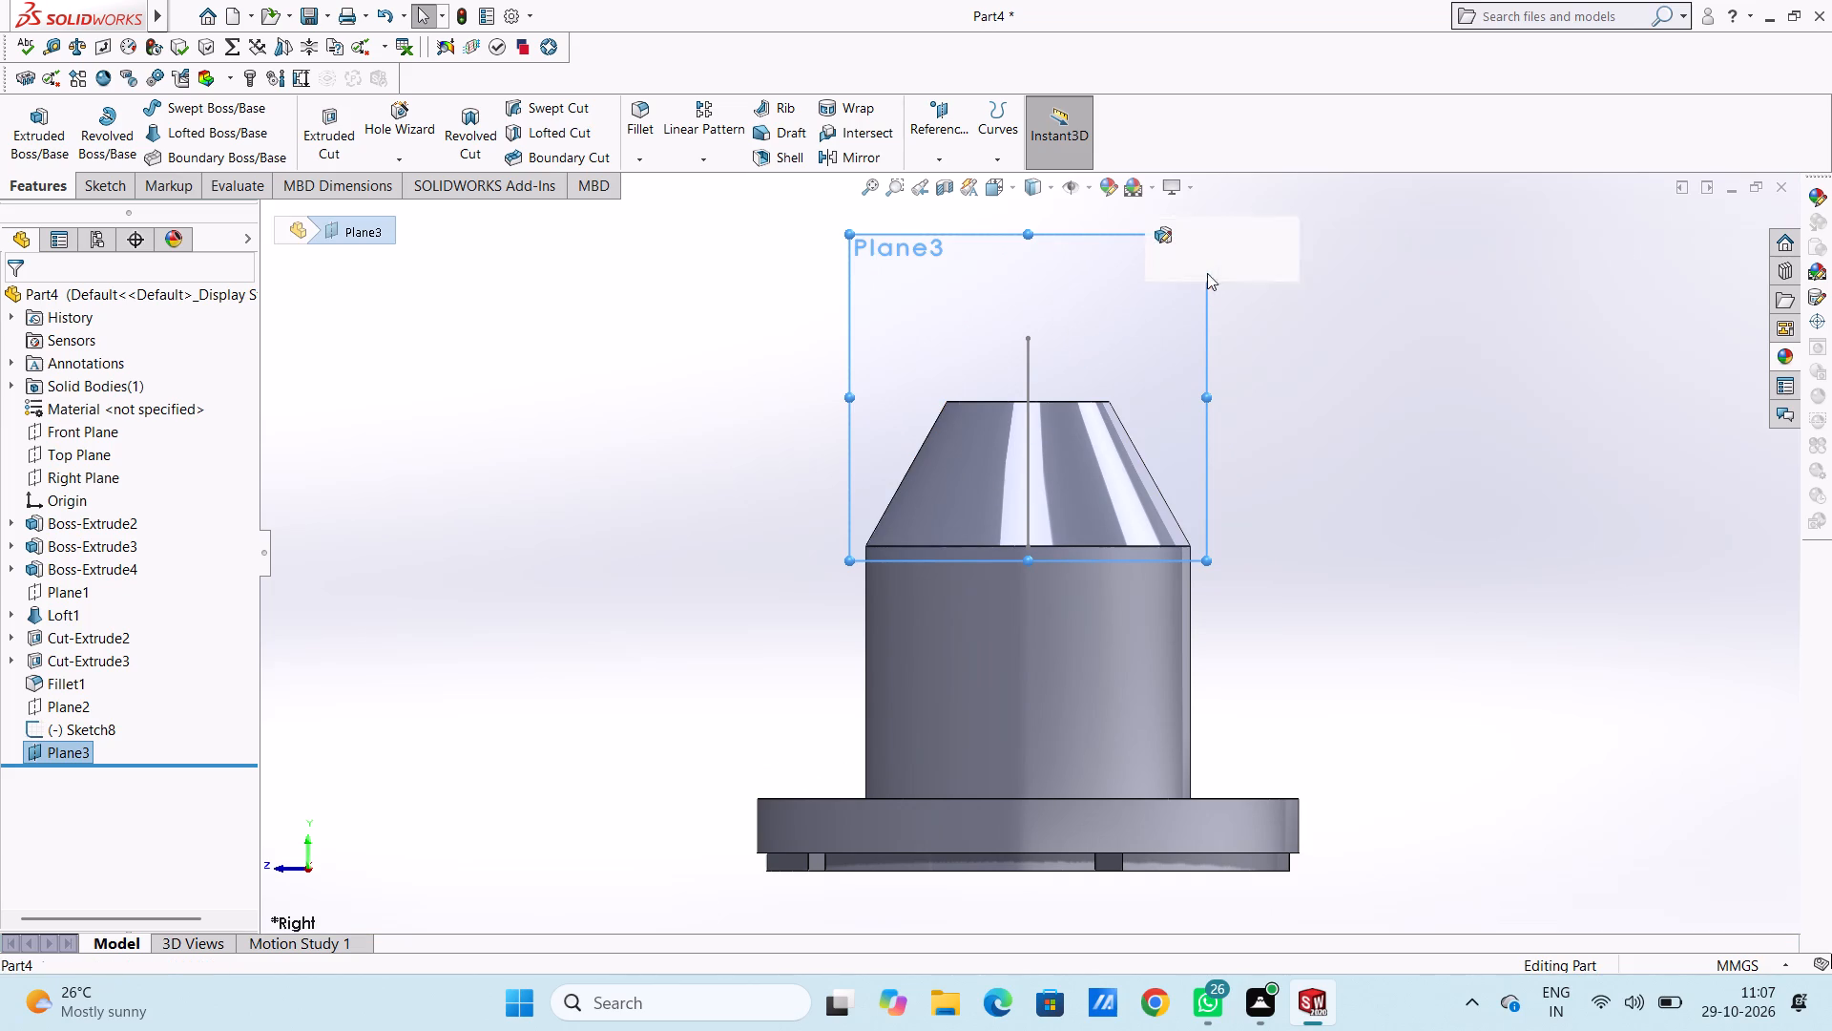
click(1191, 262)
click(1323, 400)
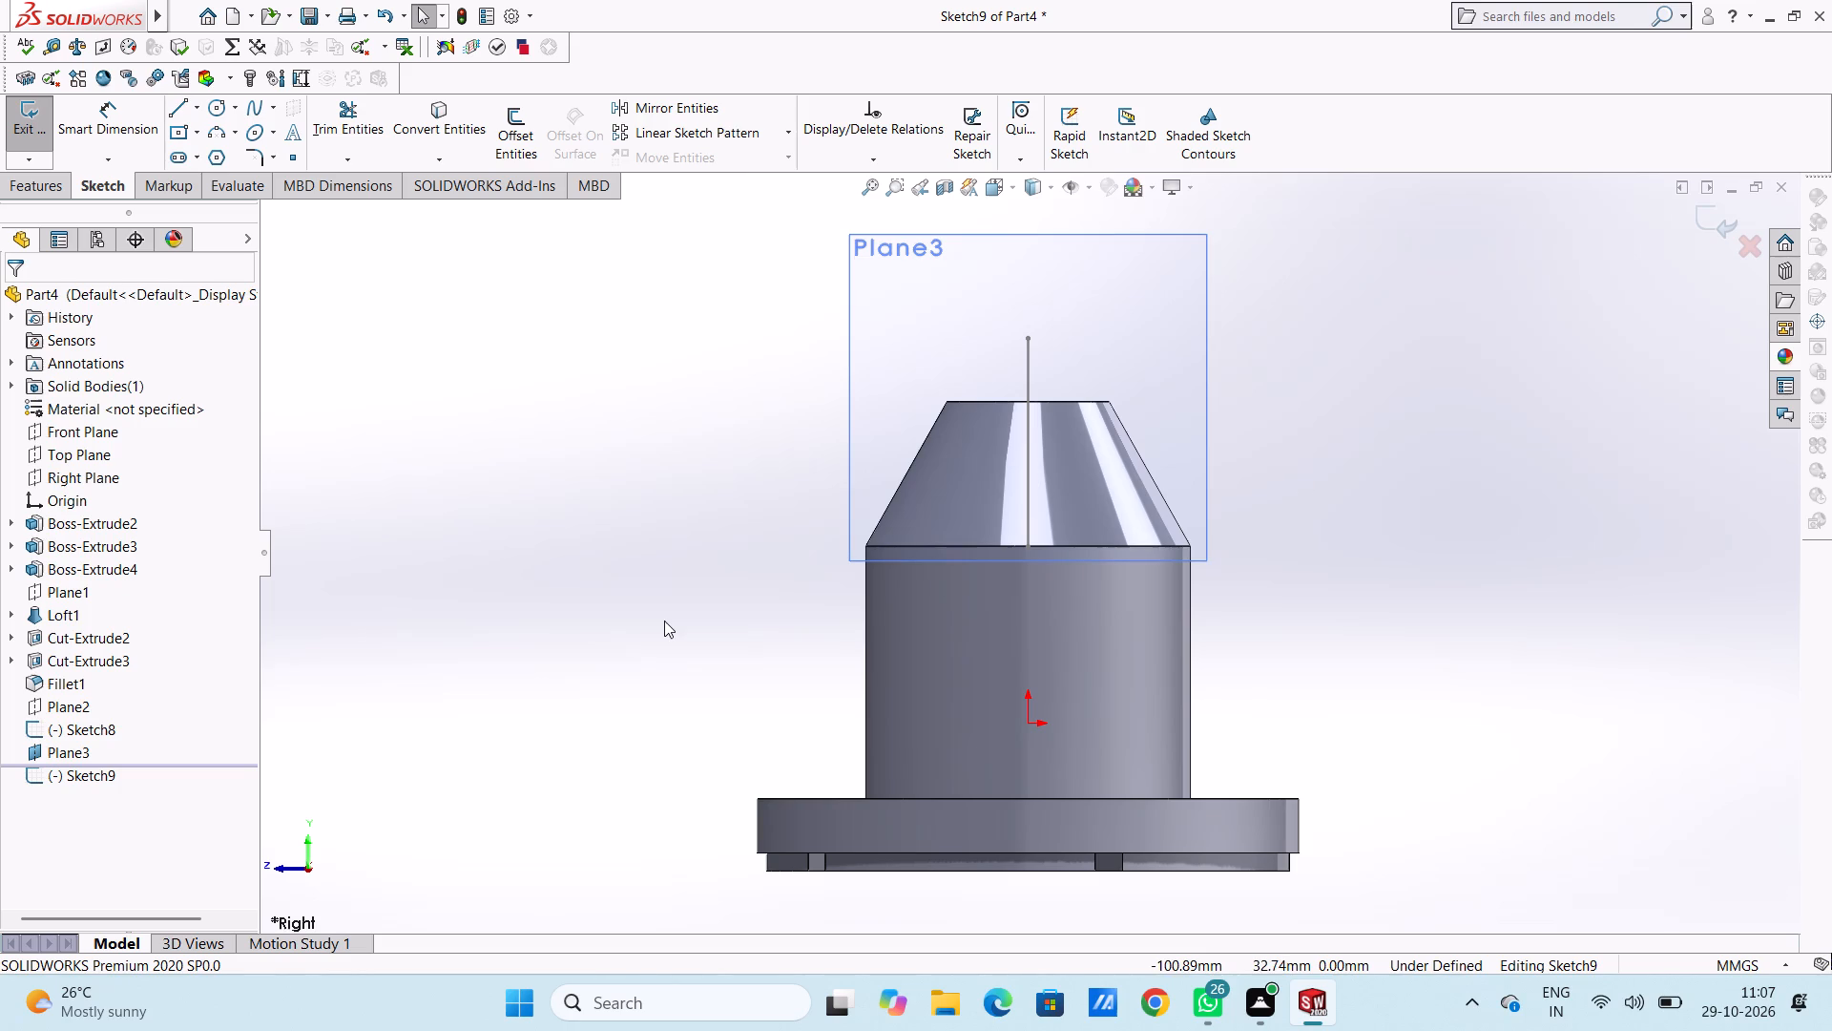
click(220, 114)
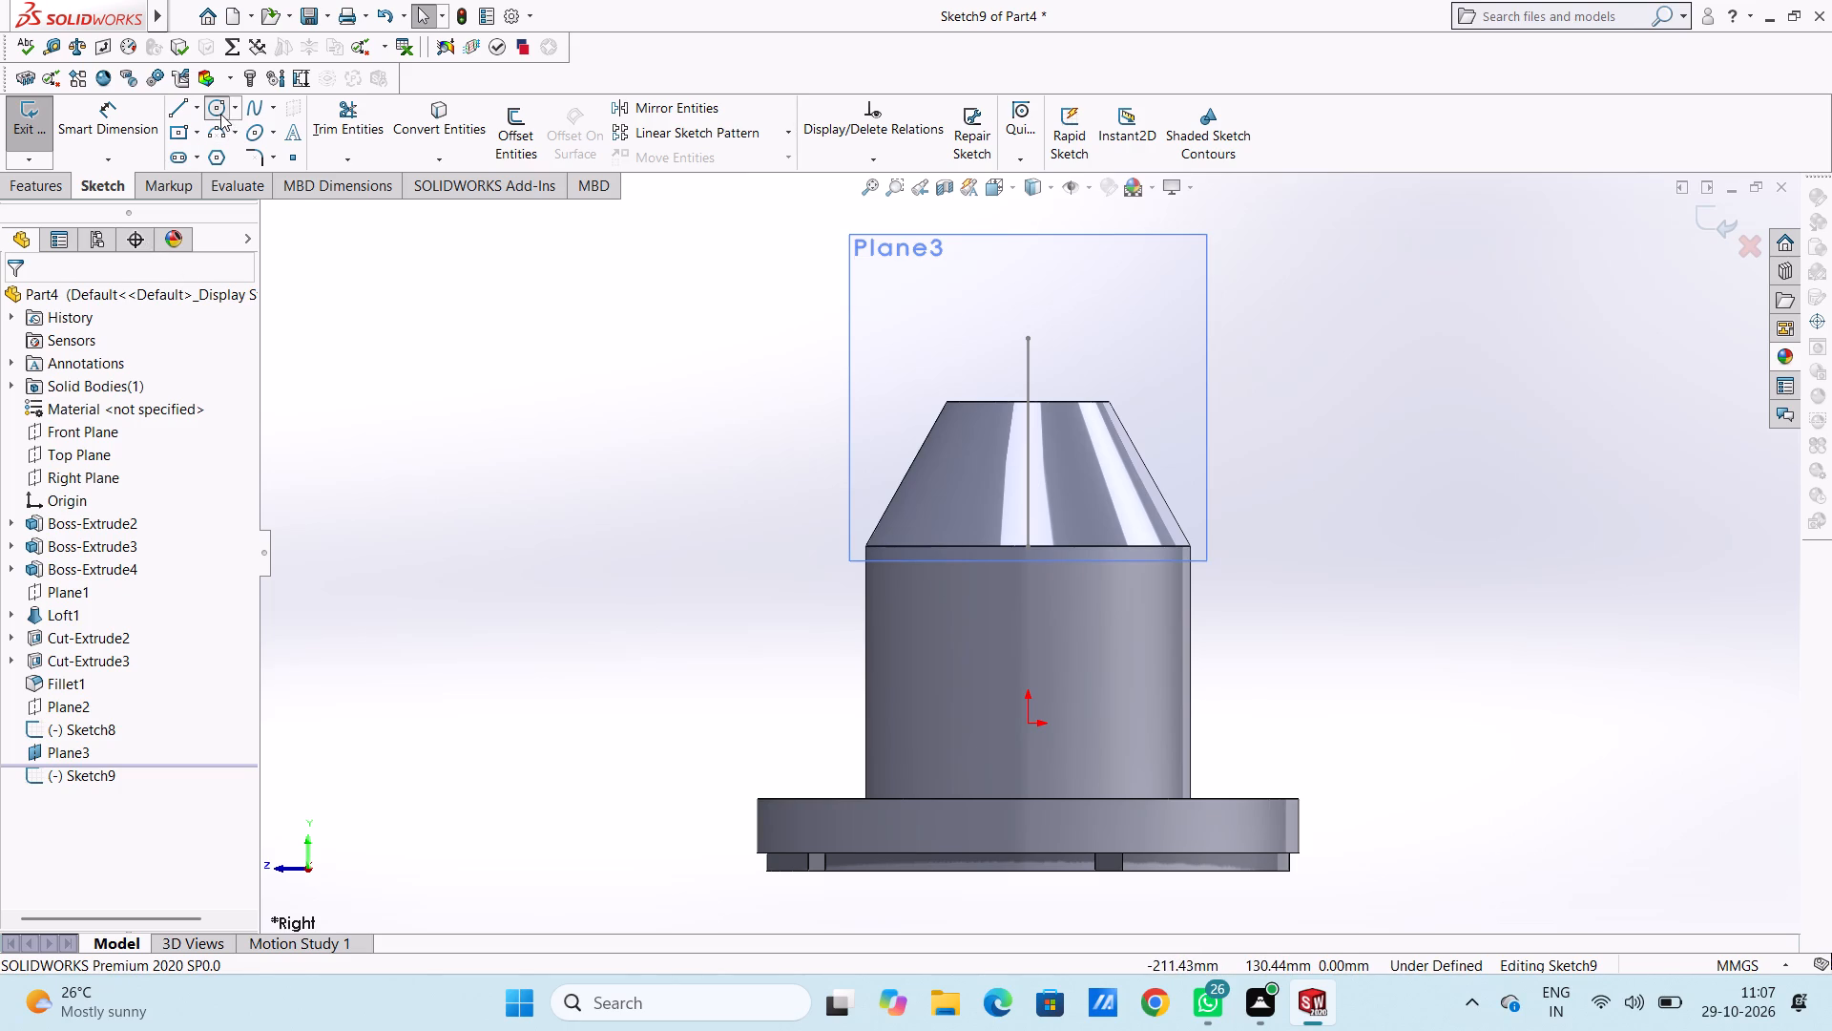
click(1029, 440)
click(1062, 451)
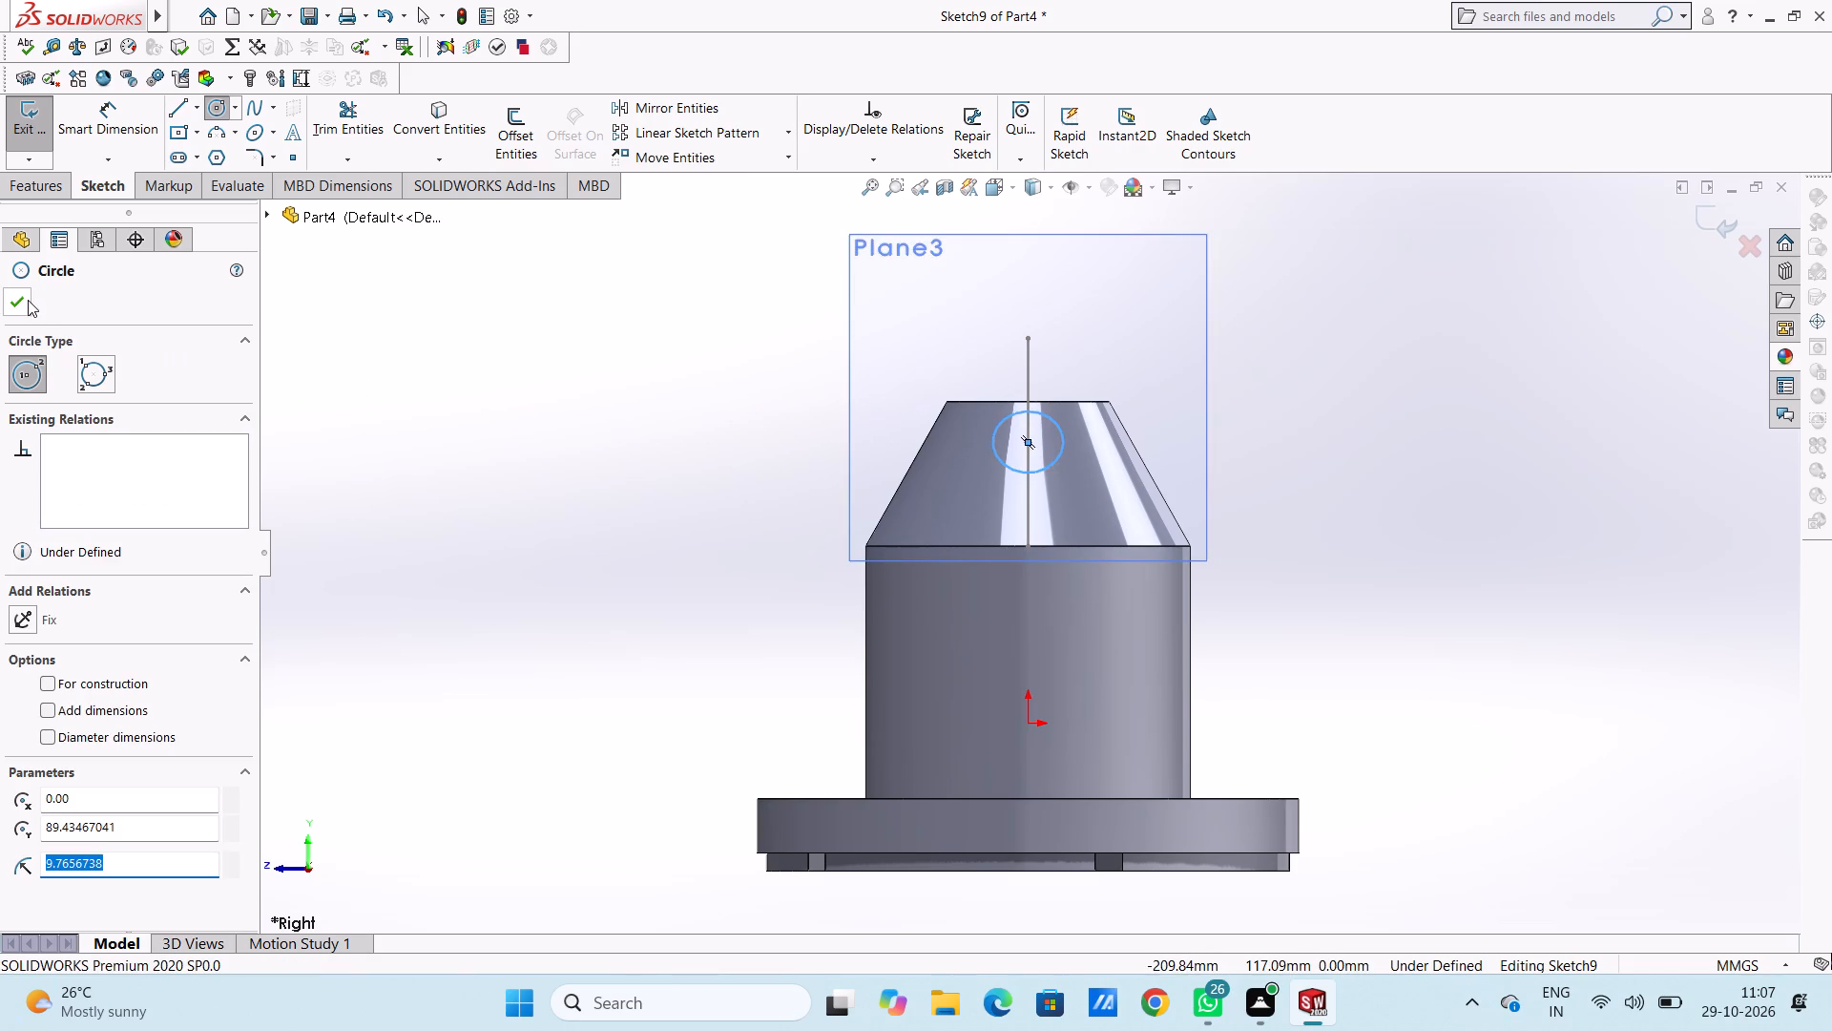
click(374, 356)
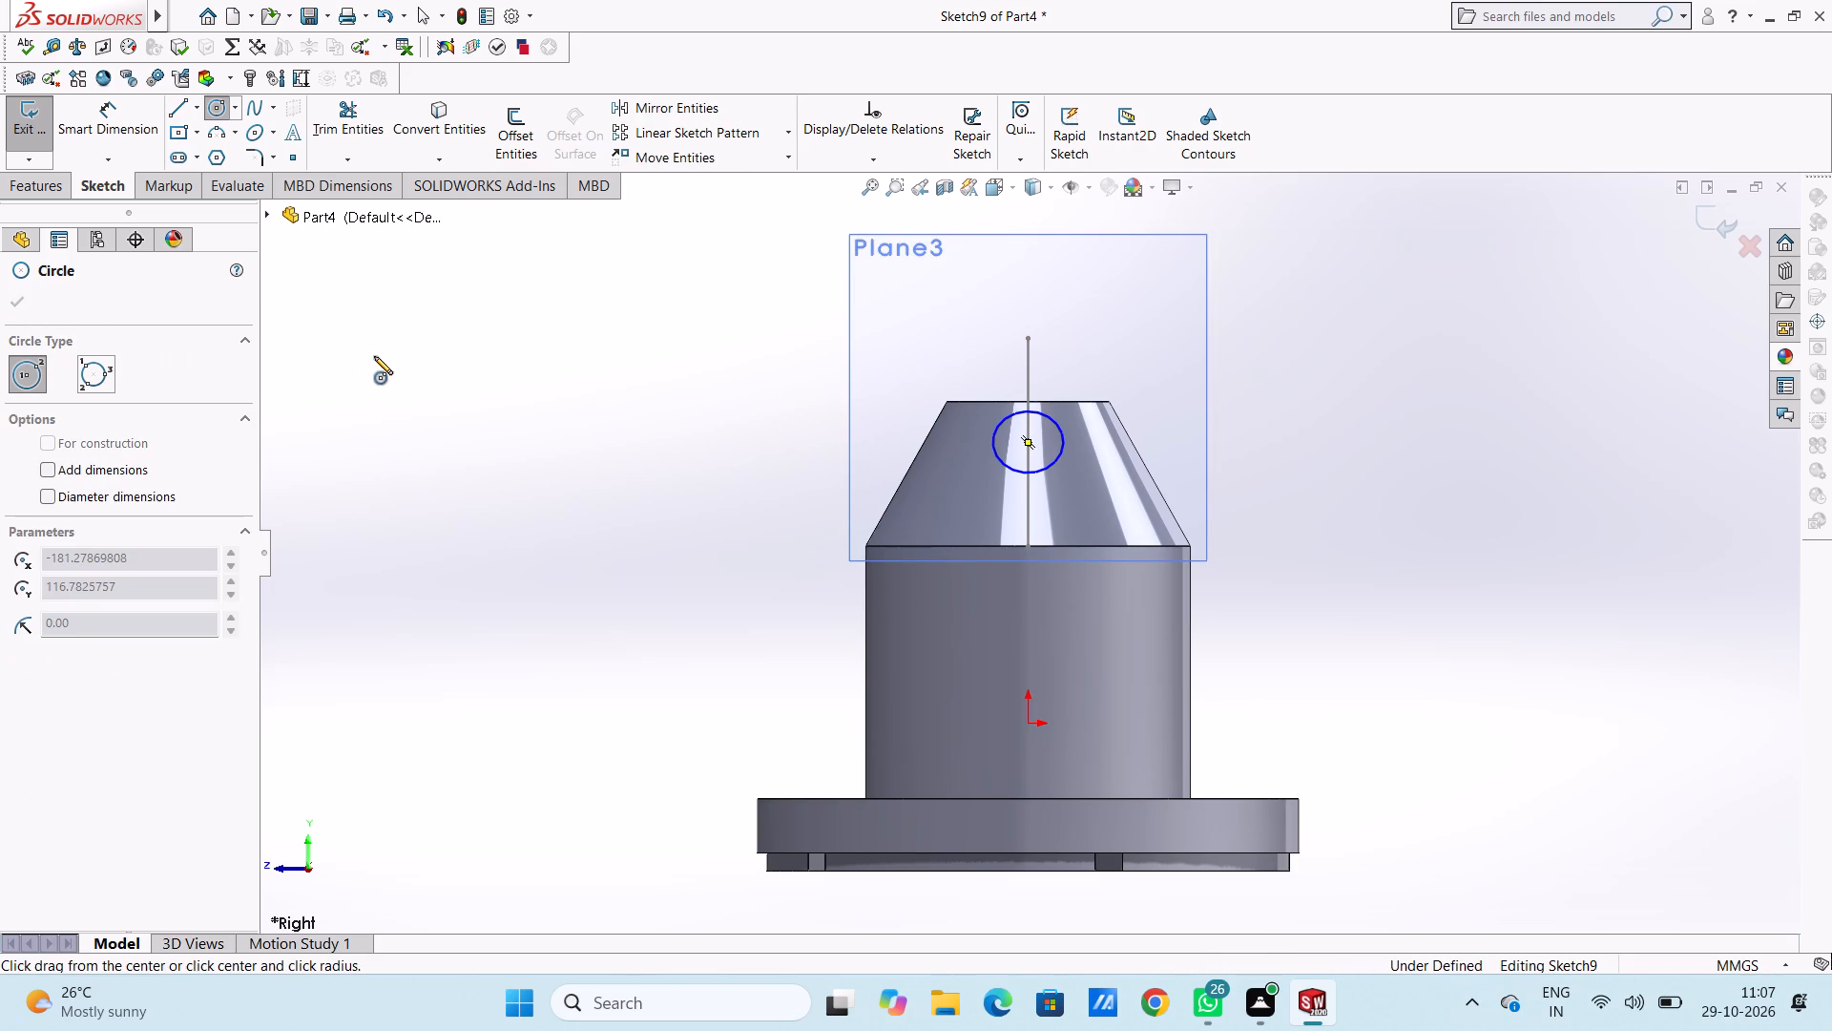
key(Escape)
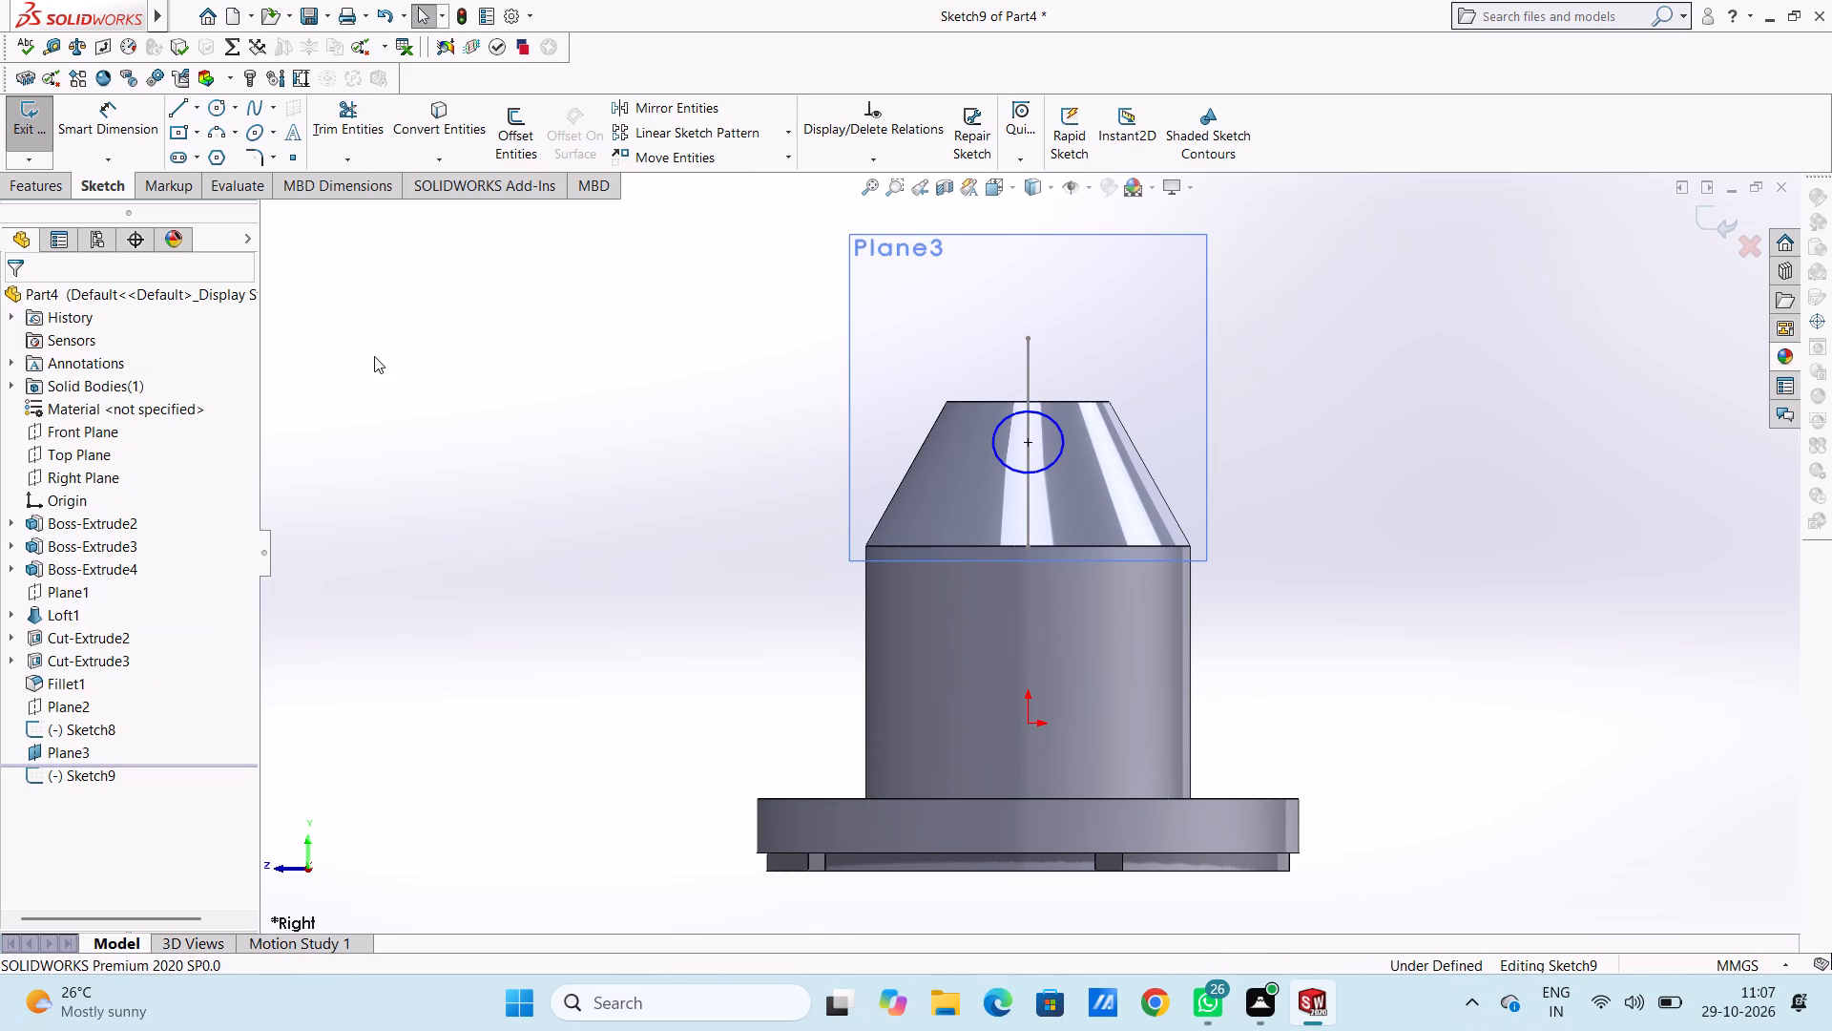
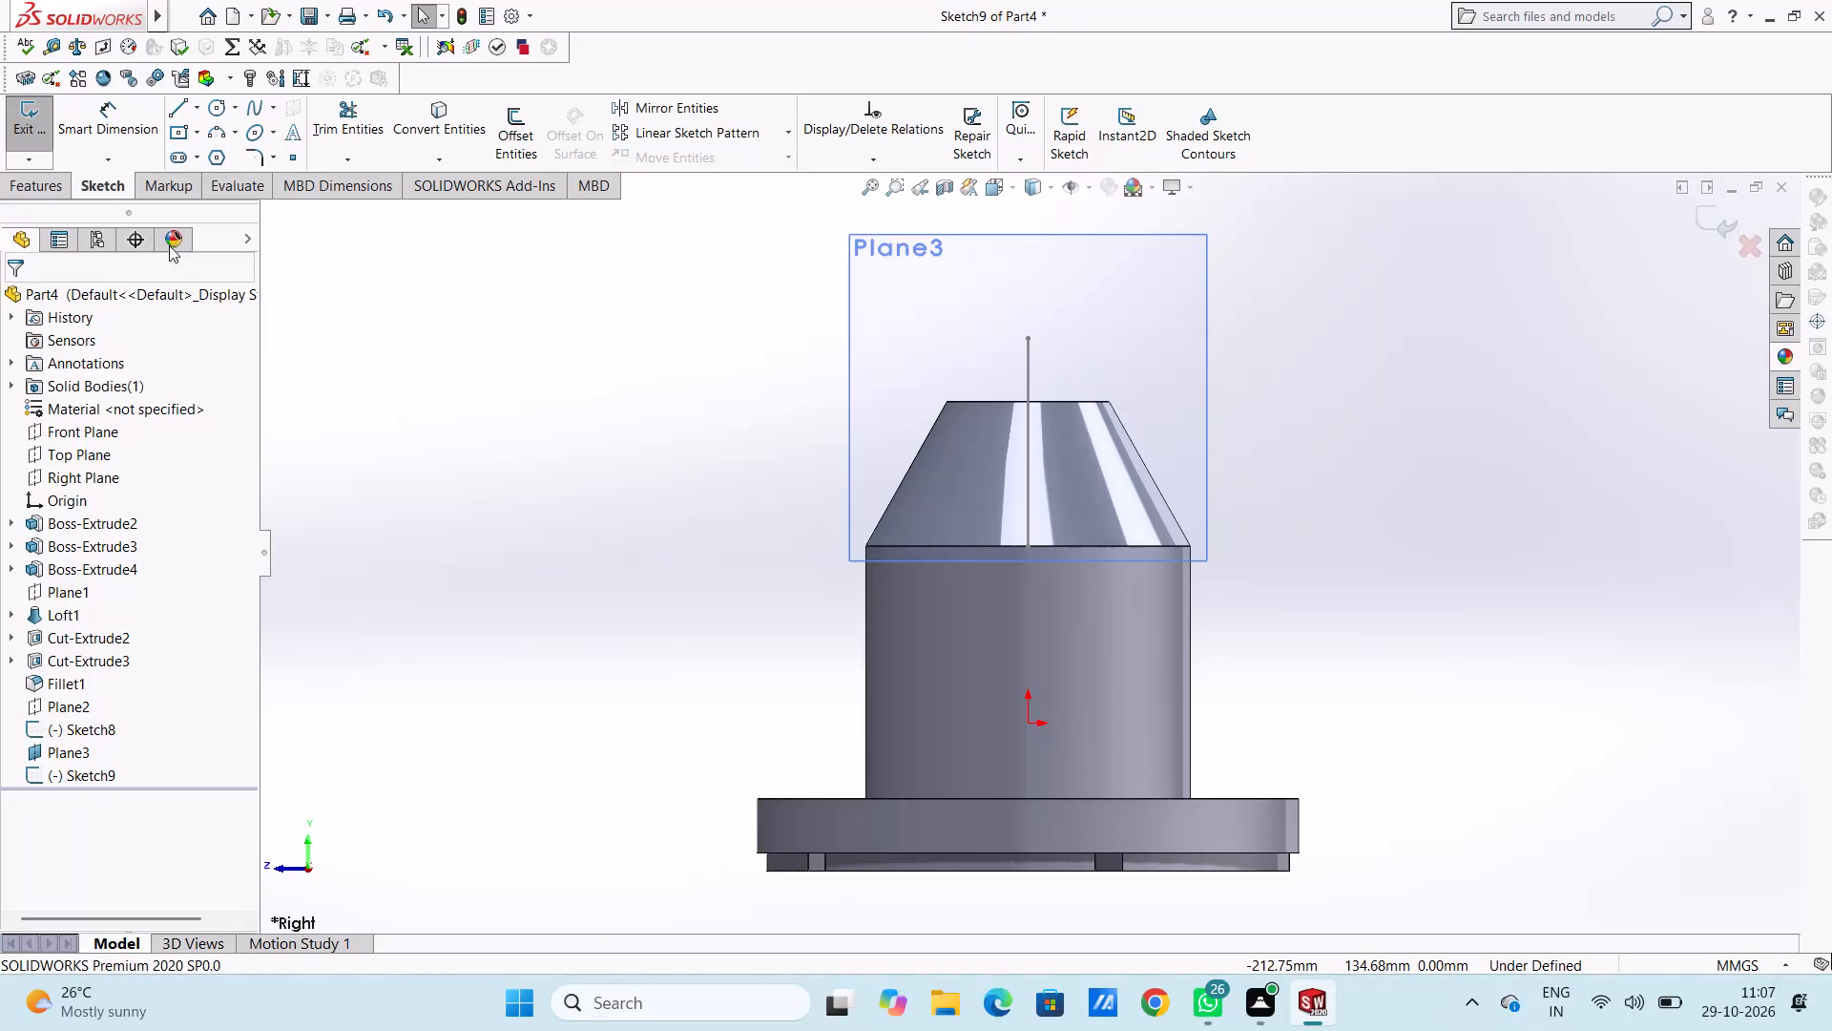
Draw a circle of about 8.6 mm radius centred on the slanted line, over the loft's conical face.
click(206, 106)
click(1030, 459)
click(1048, 480)
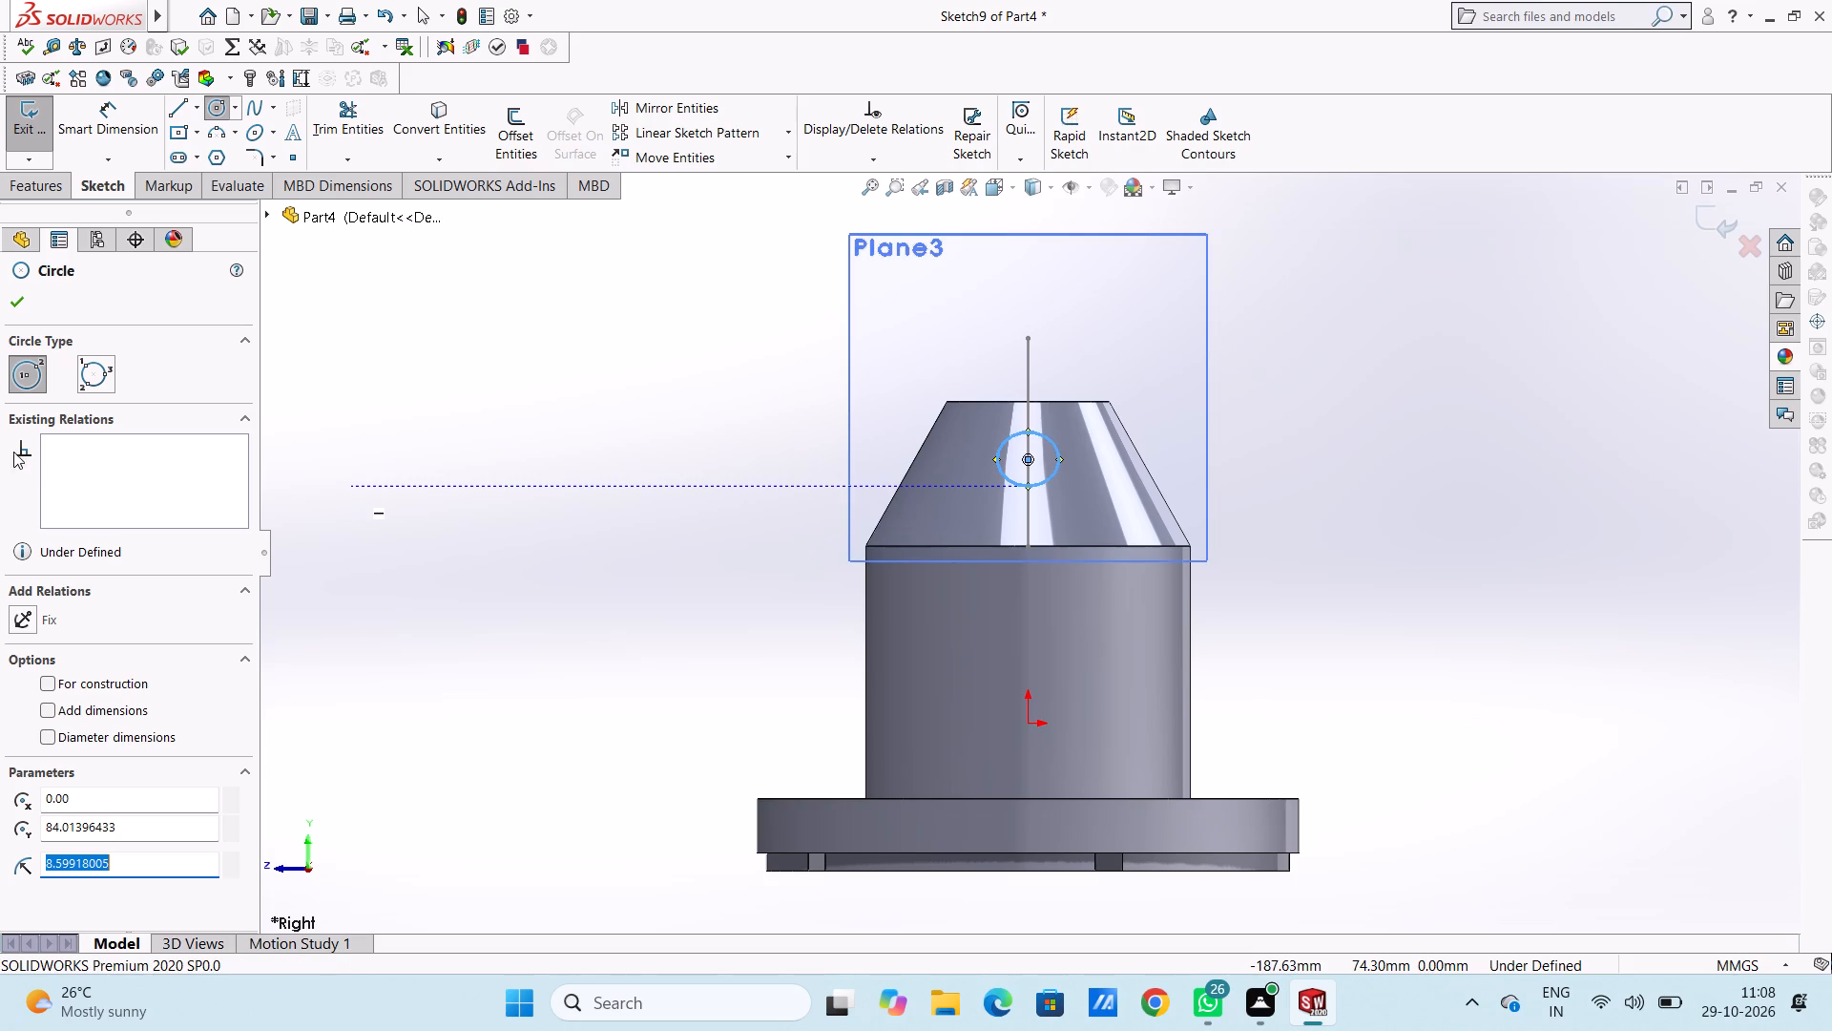
click(11, 305)
click(367, 371)
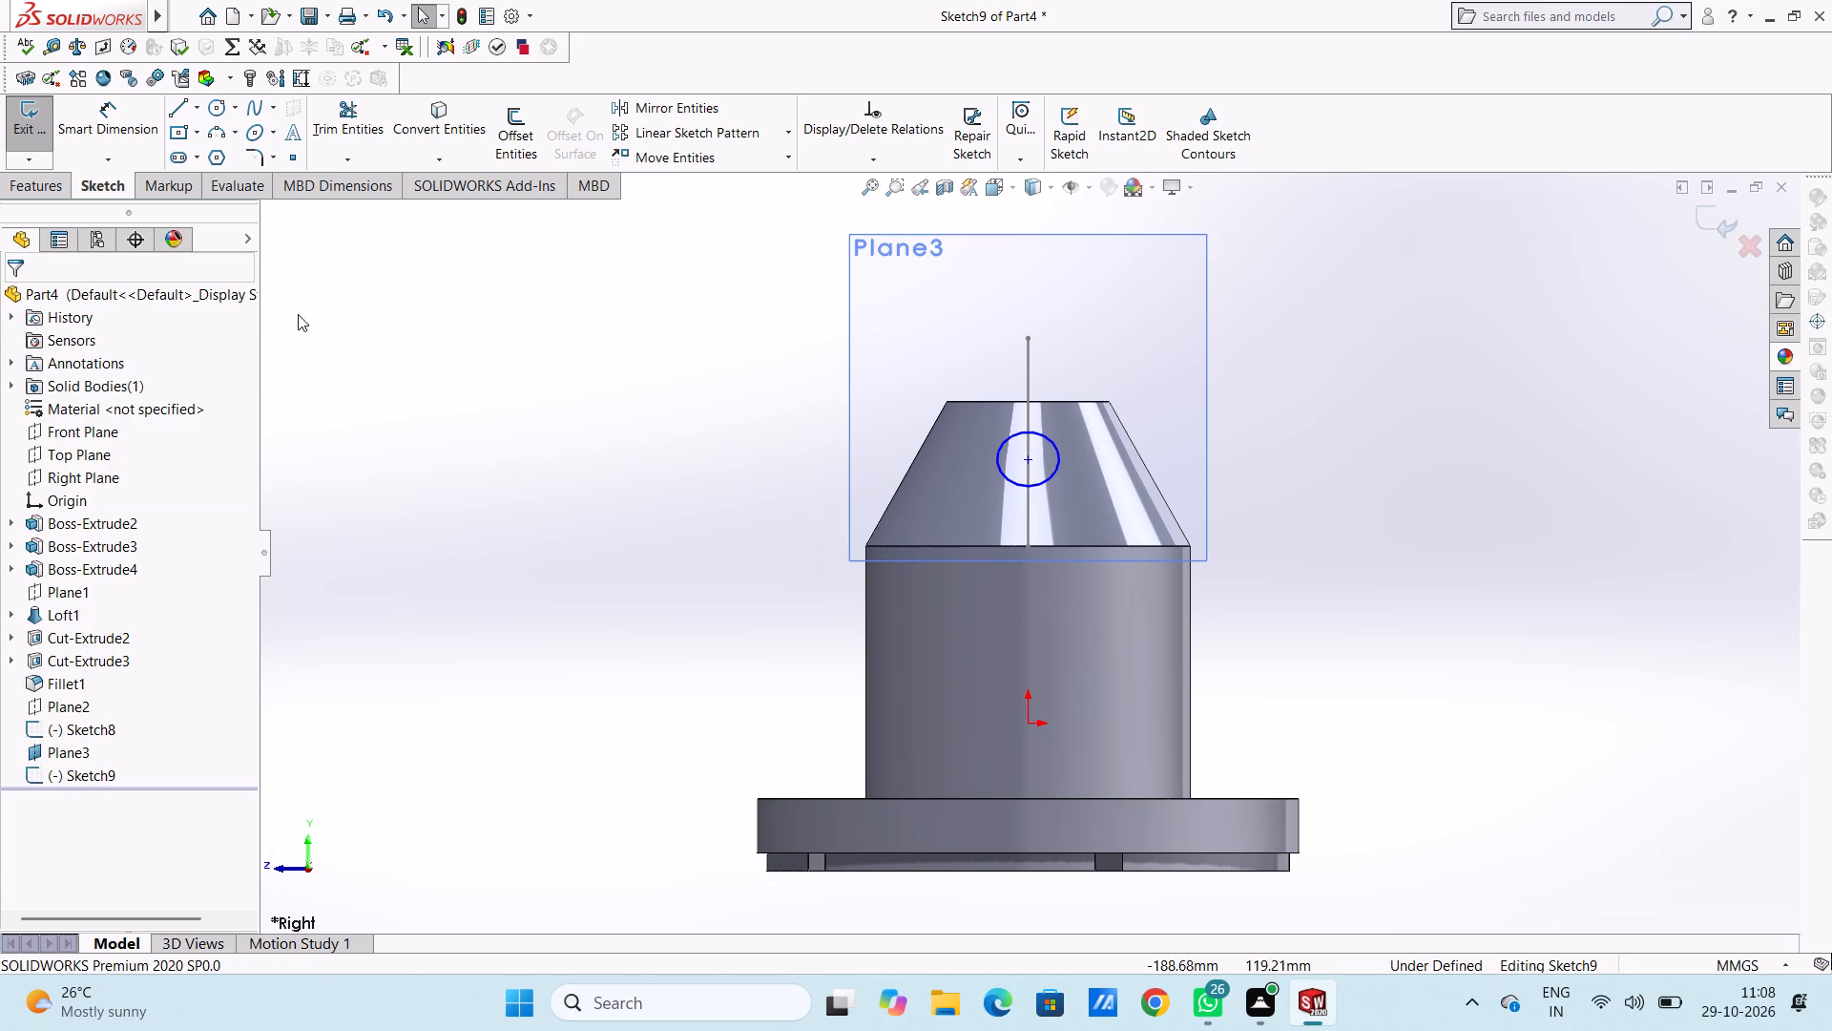
Dimension the circle's diameter as 12 mm.
click(129, 118)
click(1053, 479)
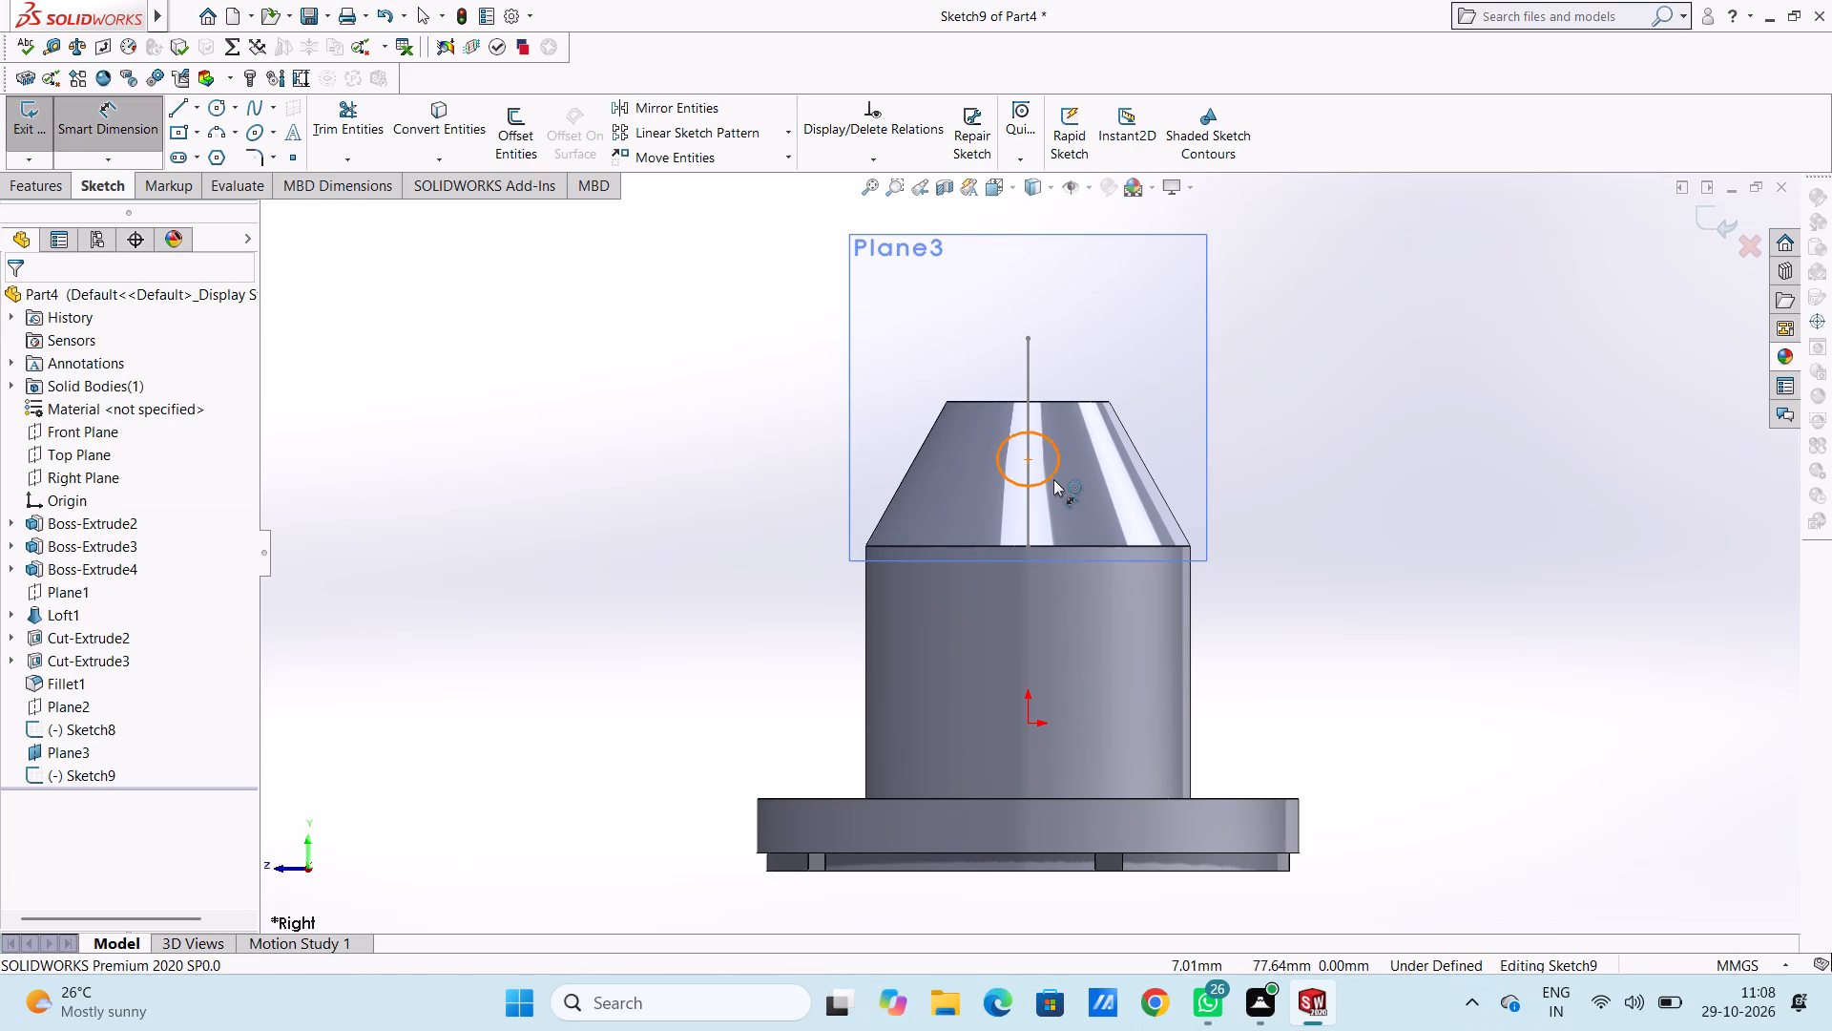
click(1455, 605)
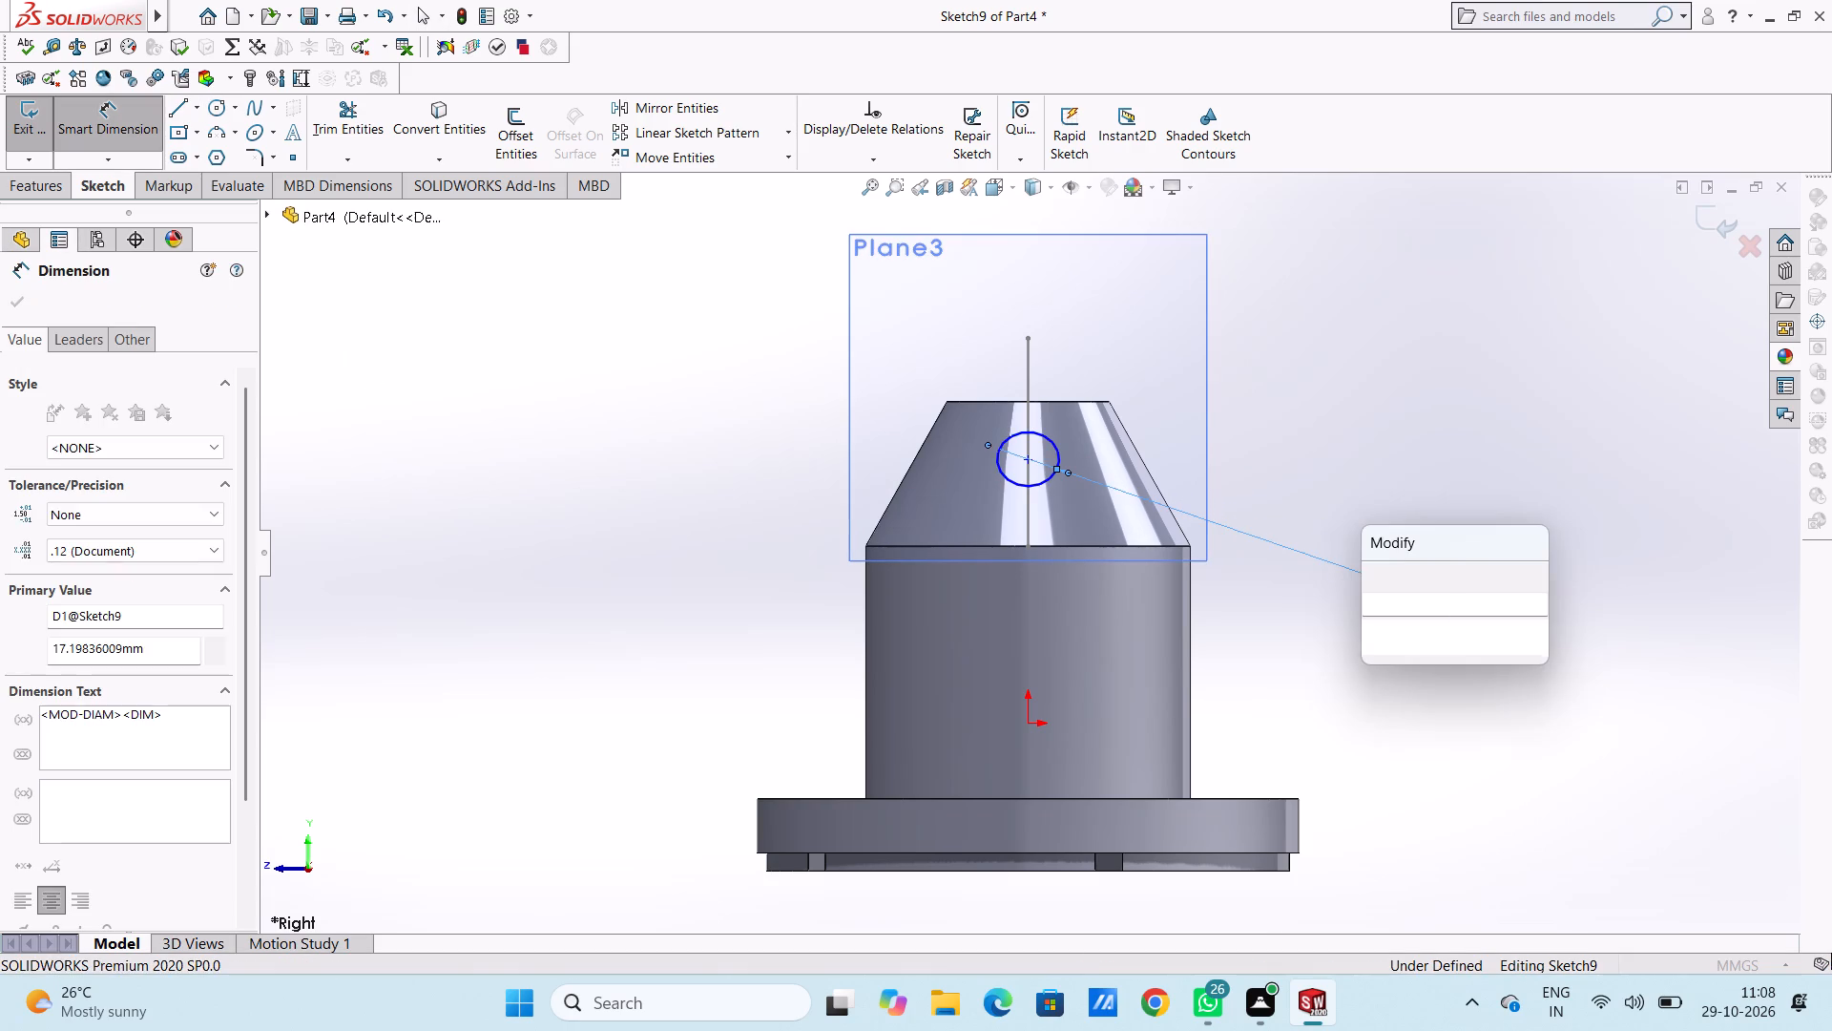
text(12)
key(Return)
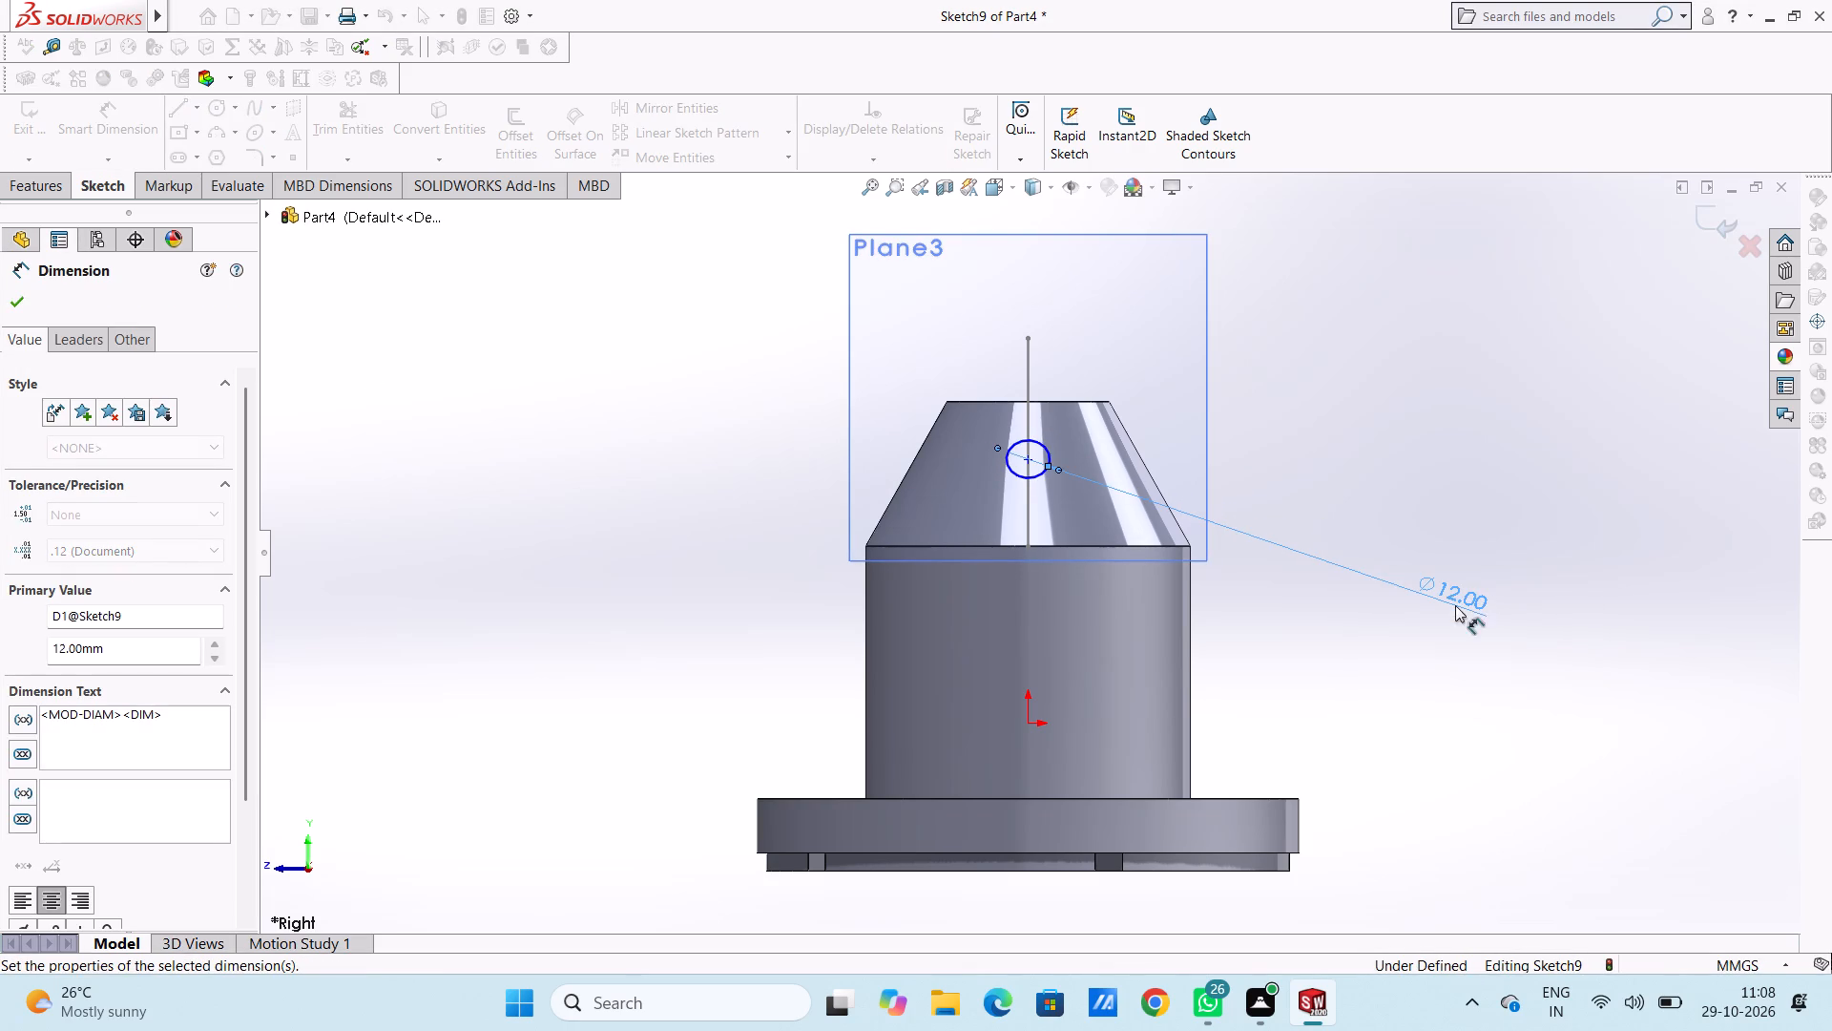
click(1299, 466)
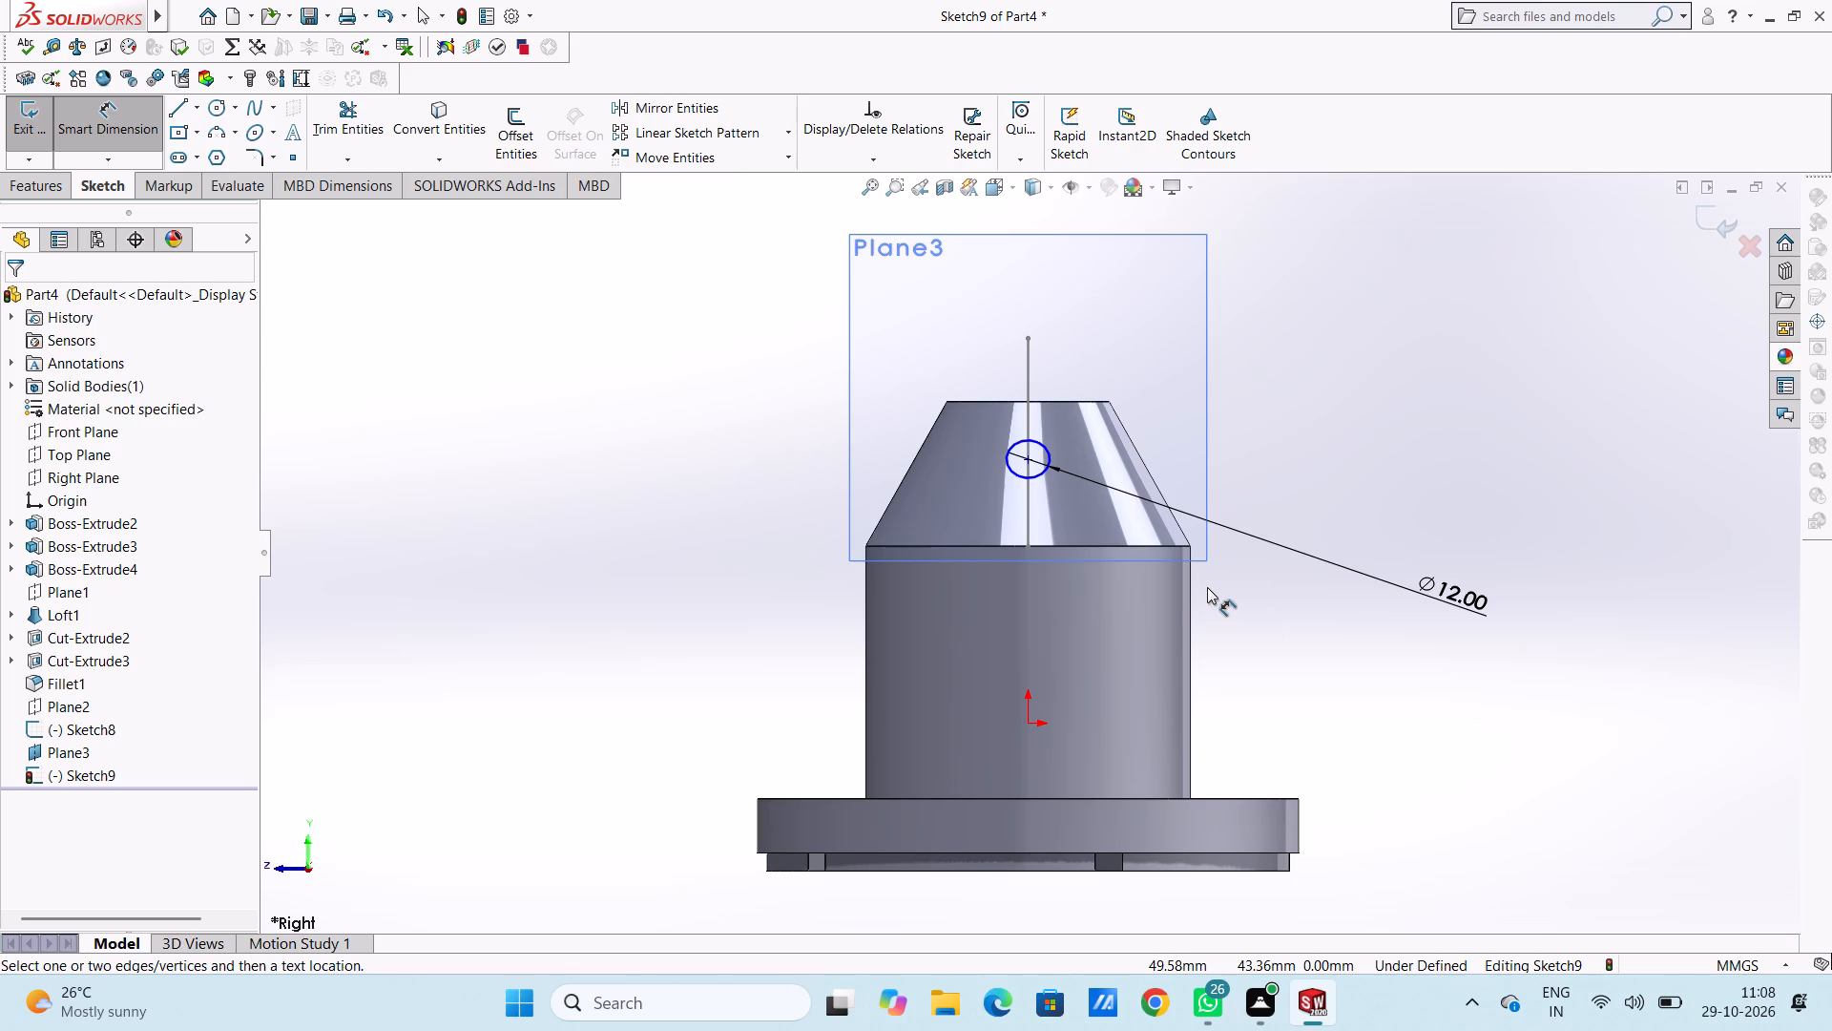
Dimension the circle's centre 30 mm from the loft's top circular edge.
click(1028, 456)
click(1057, 403)
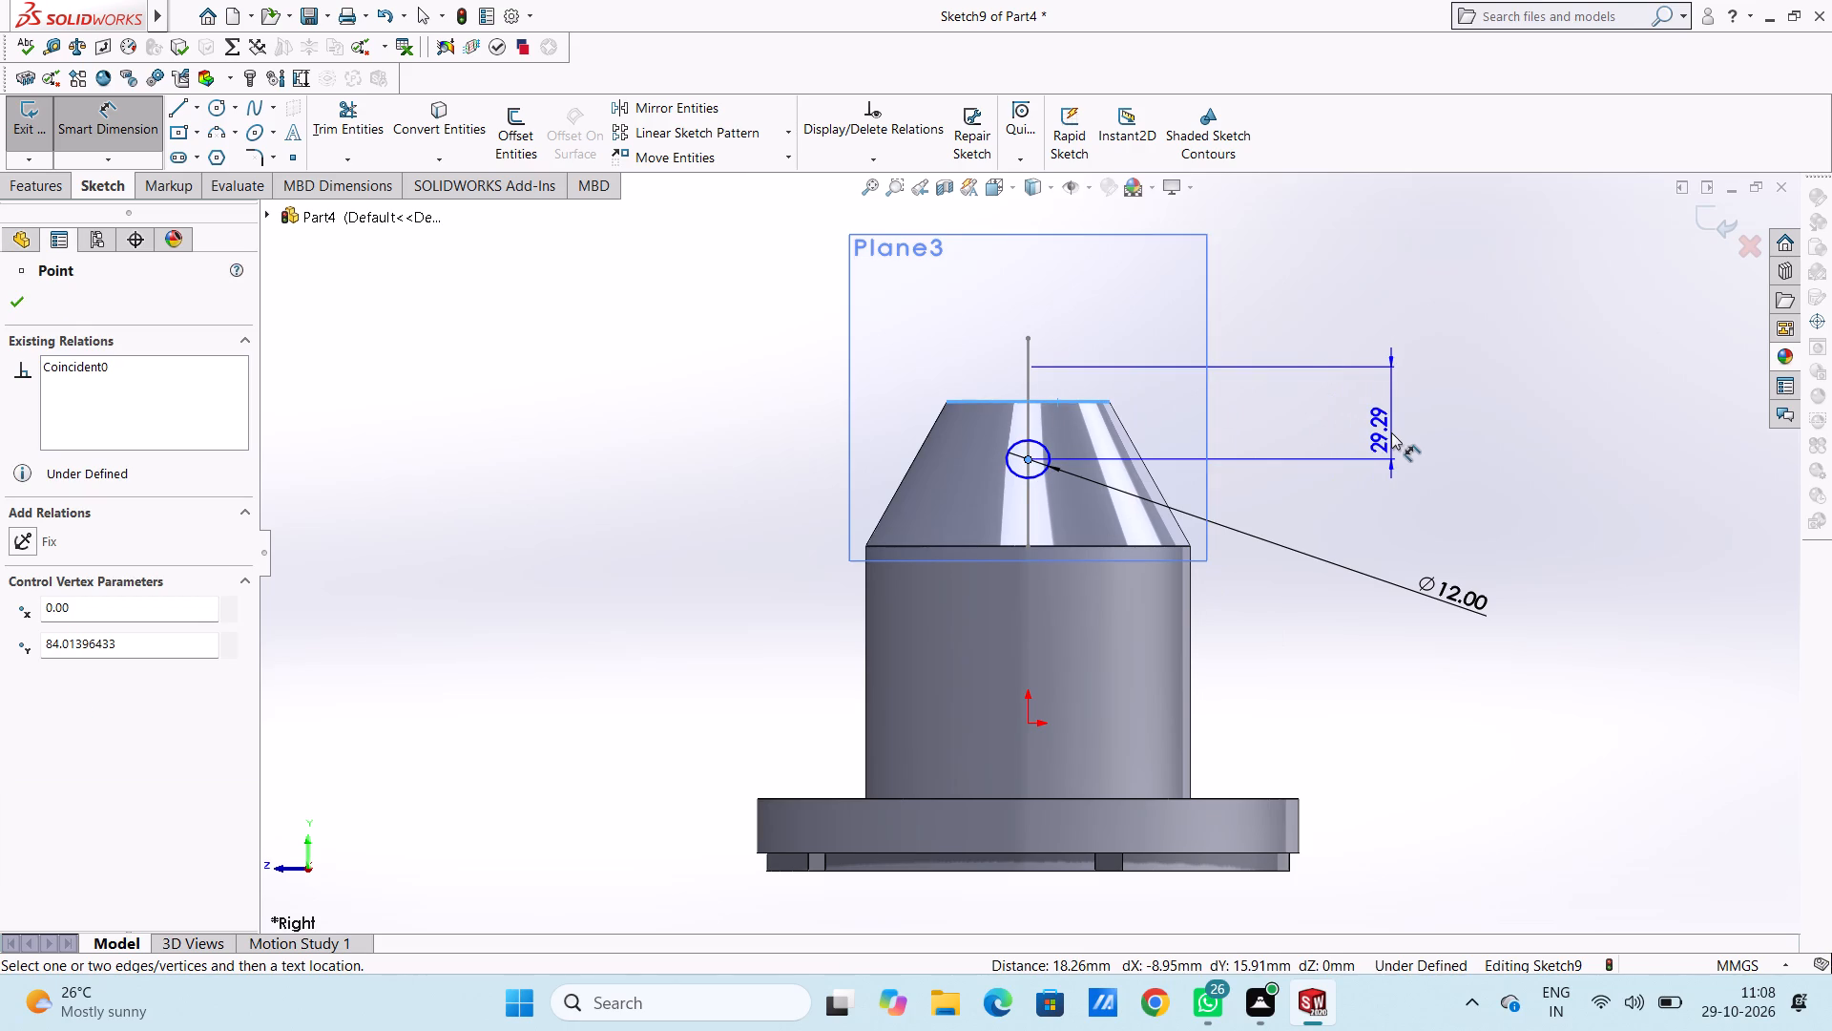
middle_drag(1396, 434, 1560, 498)
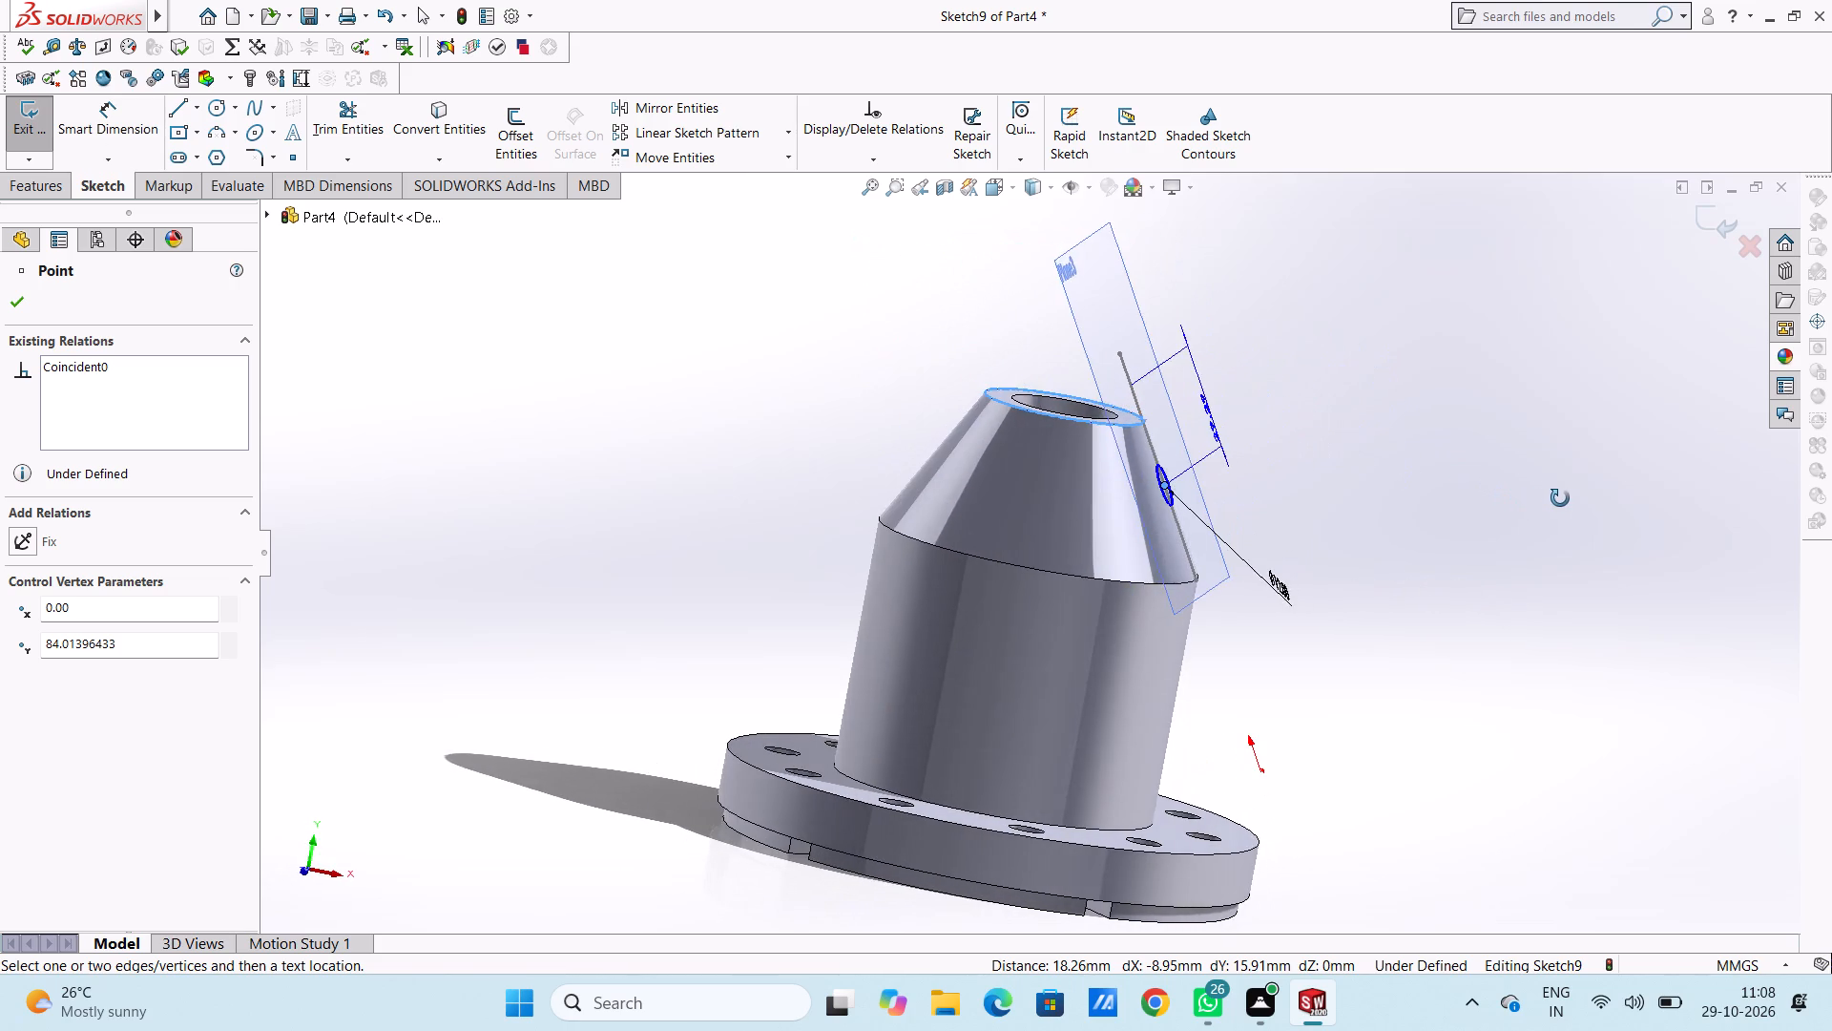
middle_drag(1560, 498, 1449, 432)
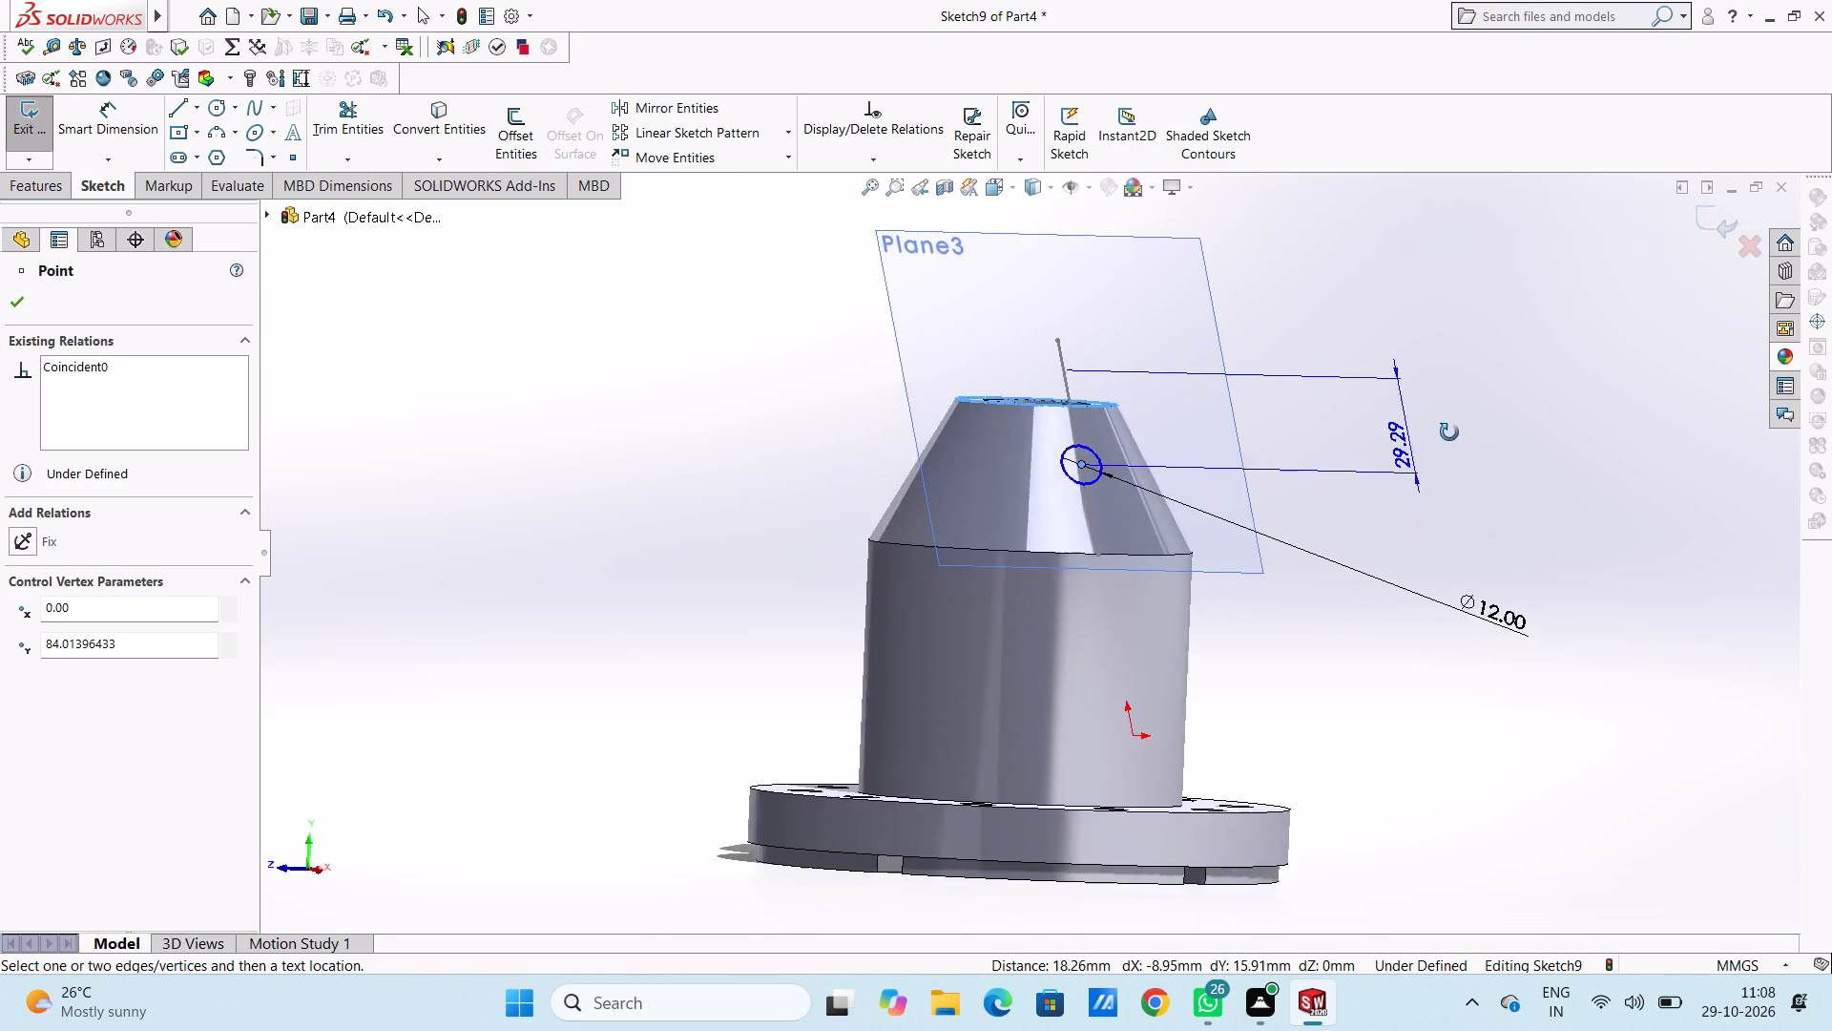
middle_drag(1449, 432, 1427, 426)
click(1441, 423)
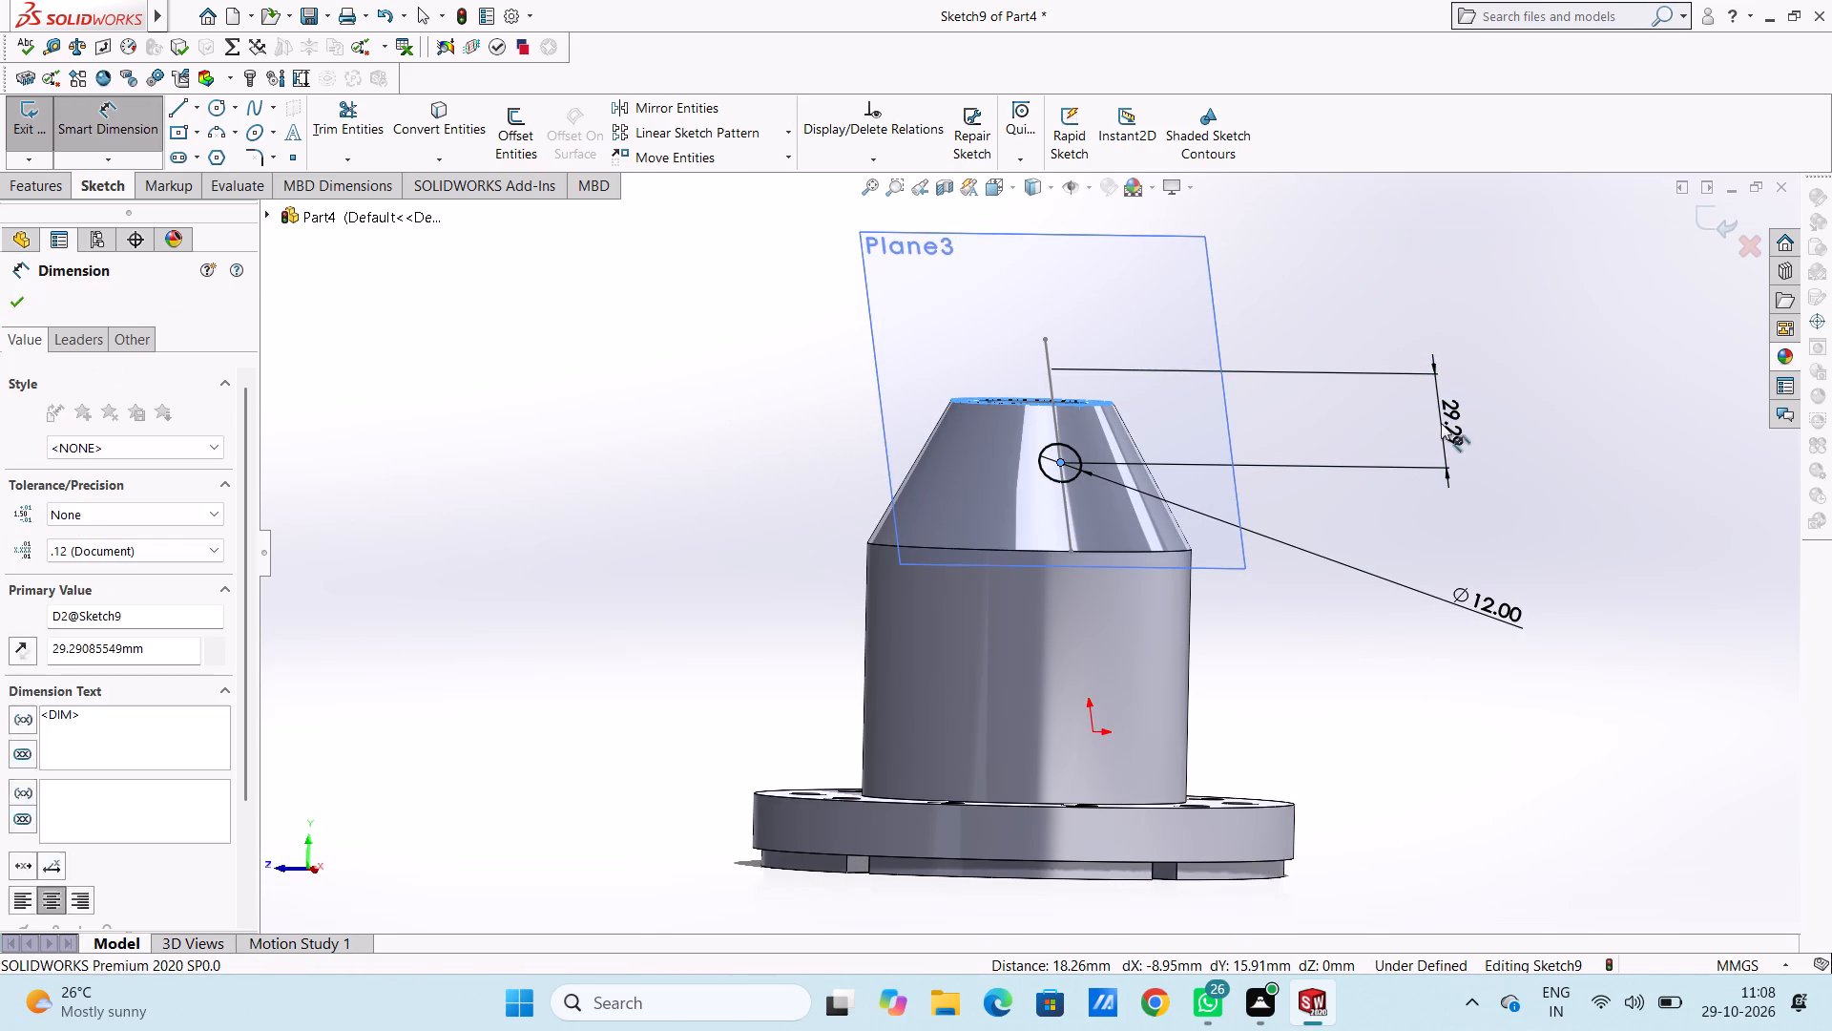
text(30)
key(Return)
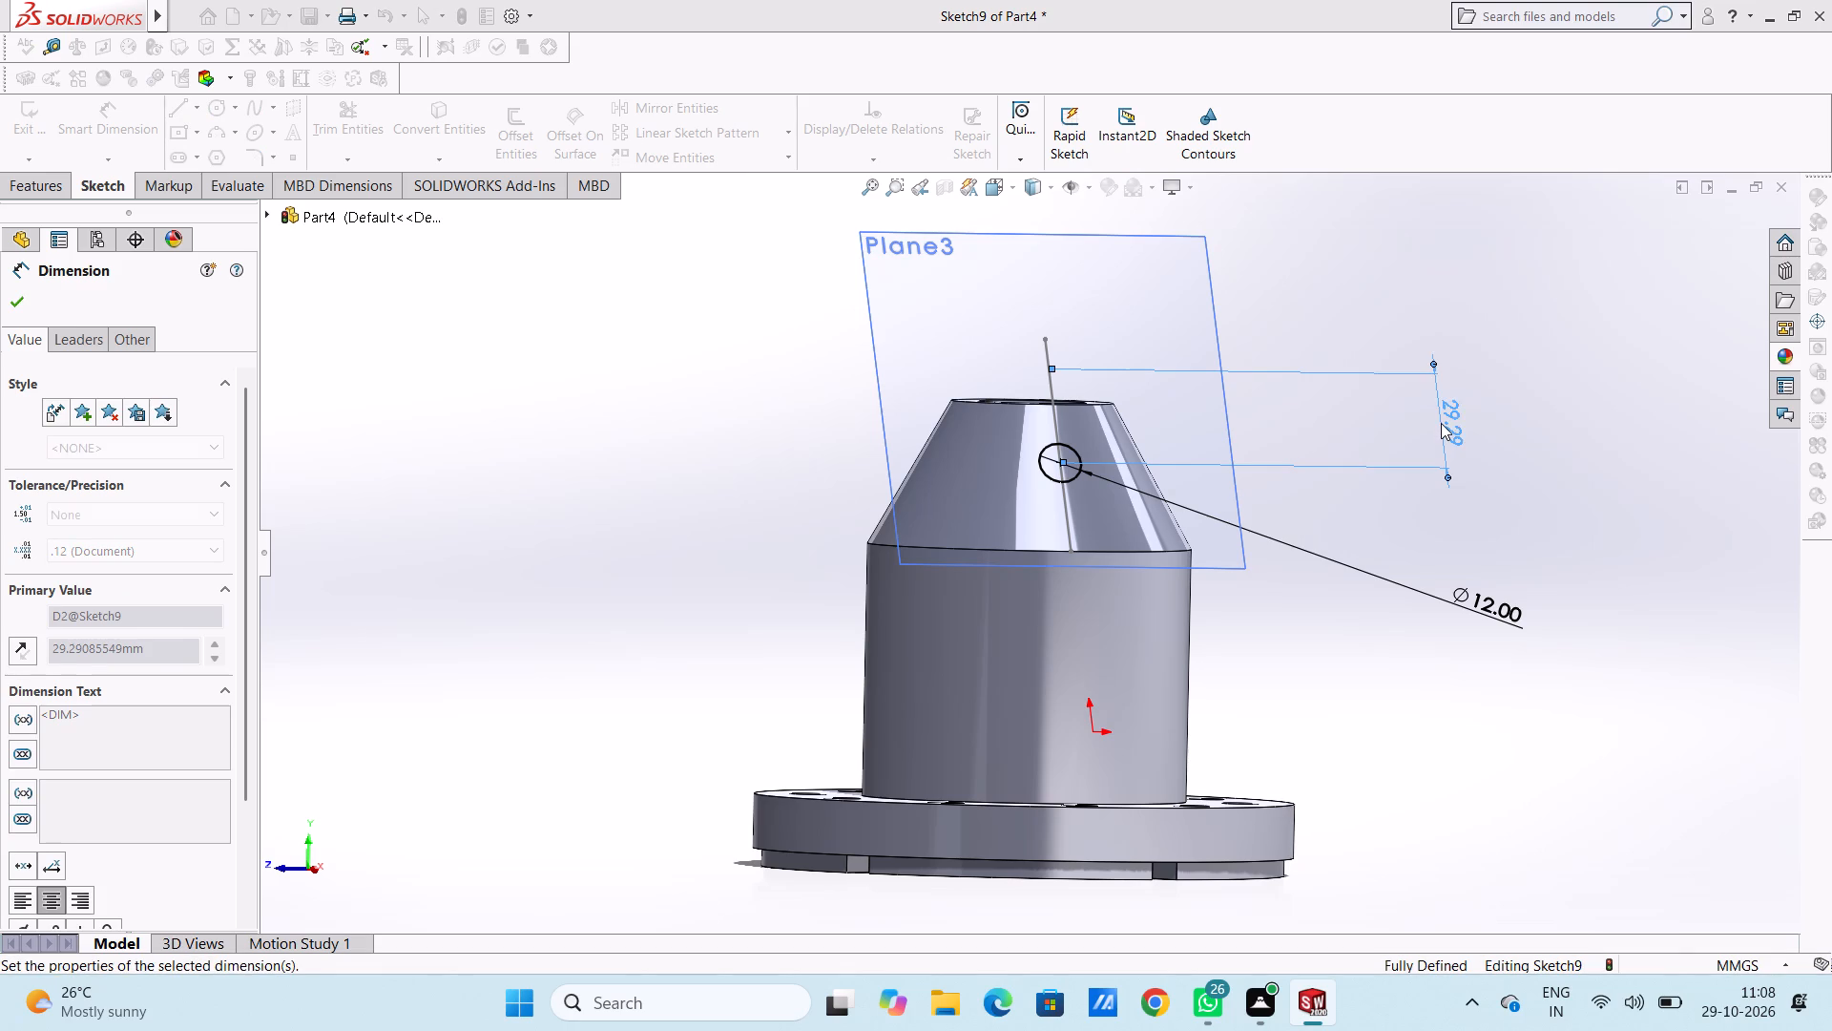
click(1491, 511)
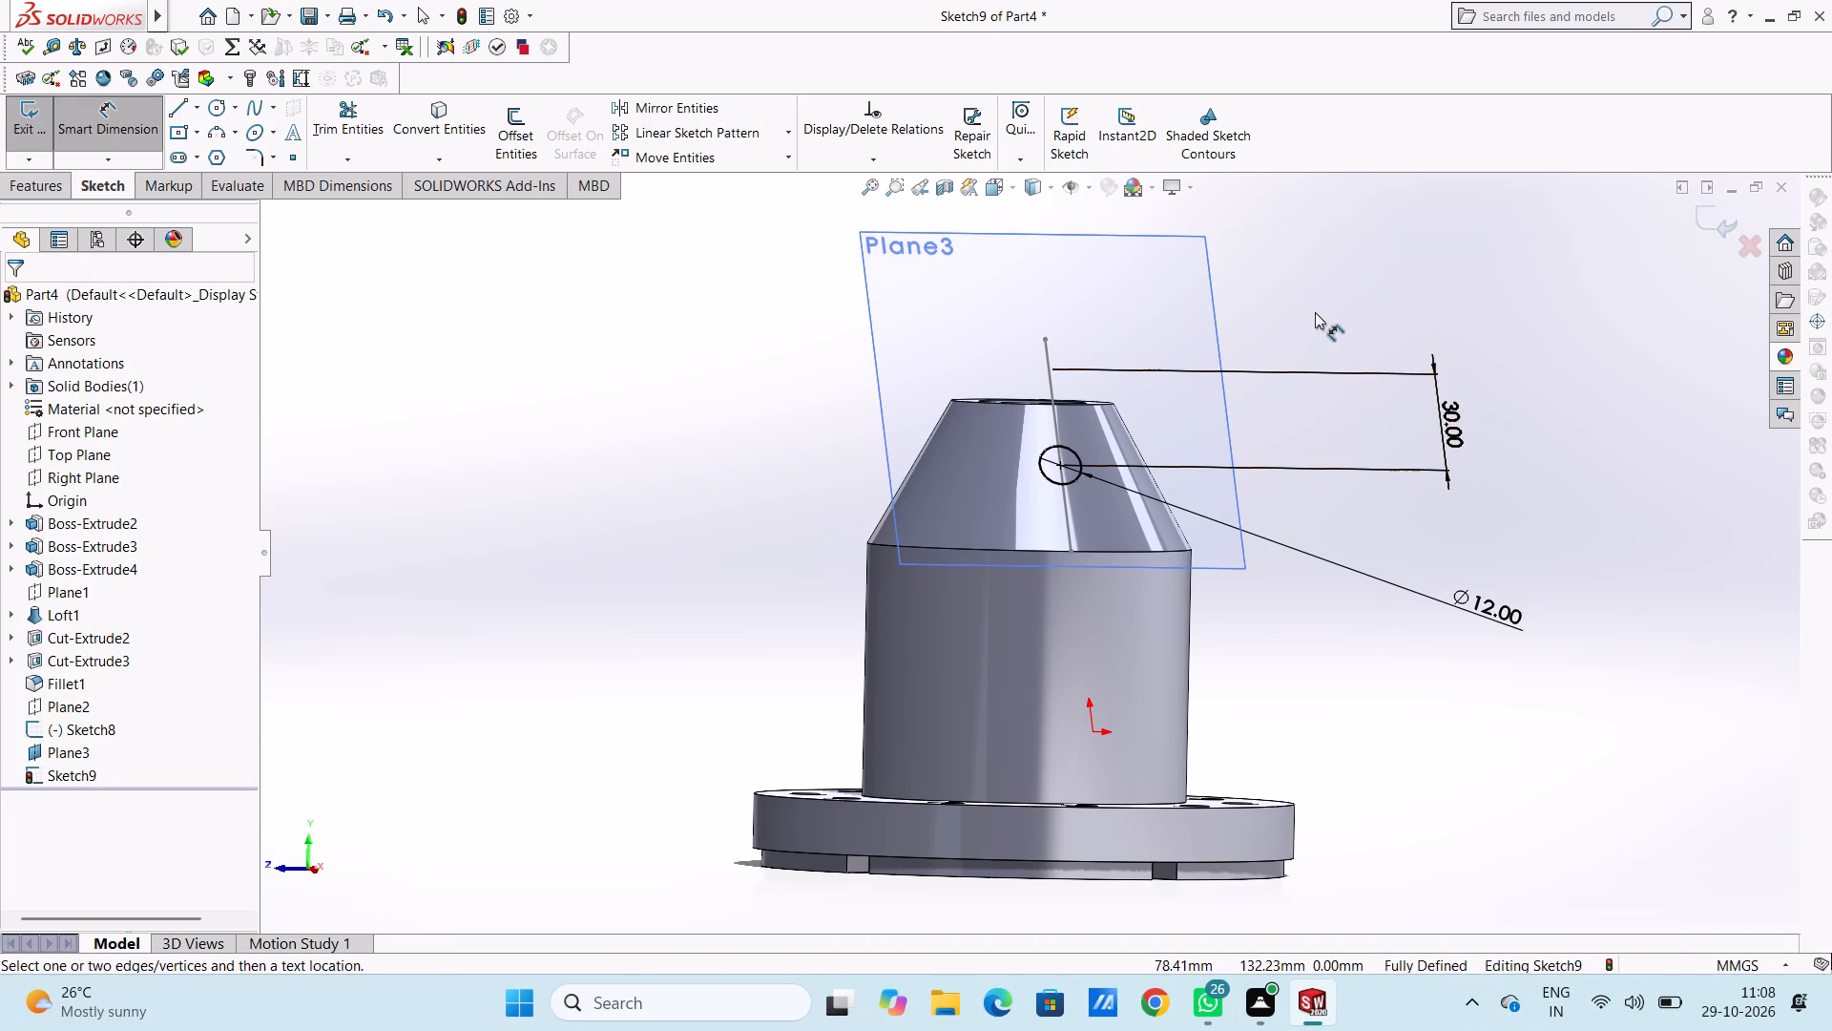
middle_drag(1322, 313, 1413, 406)
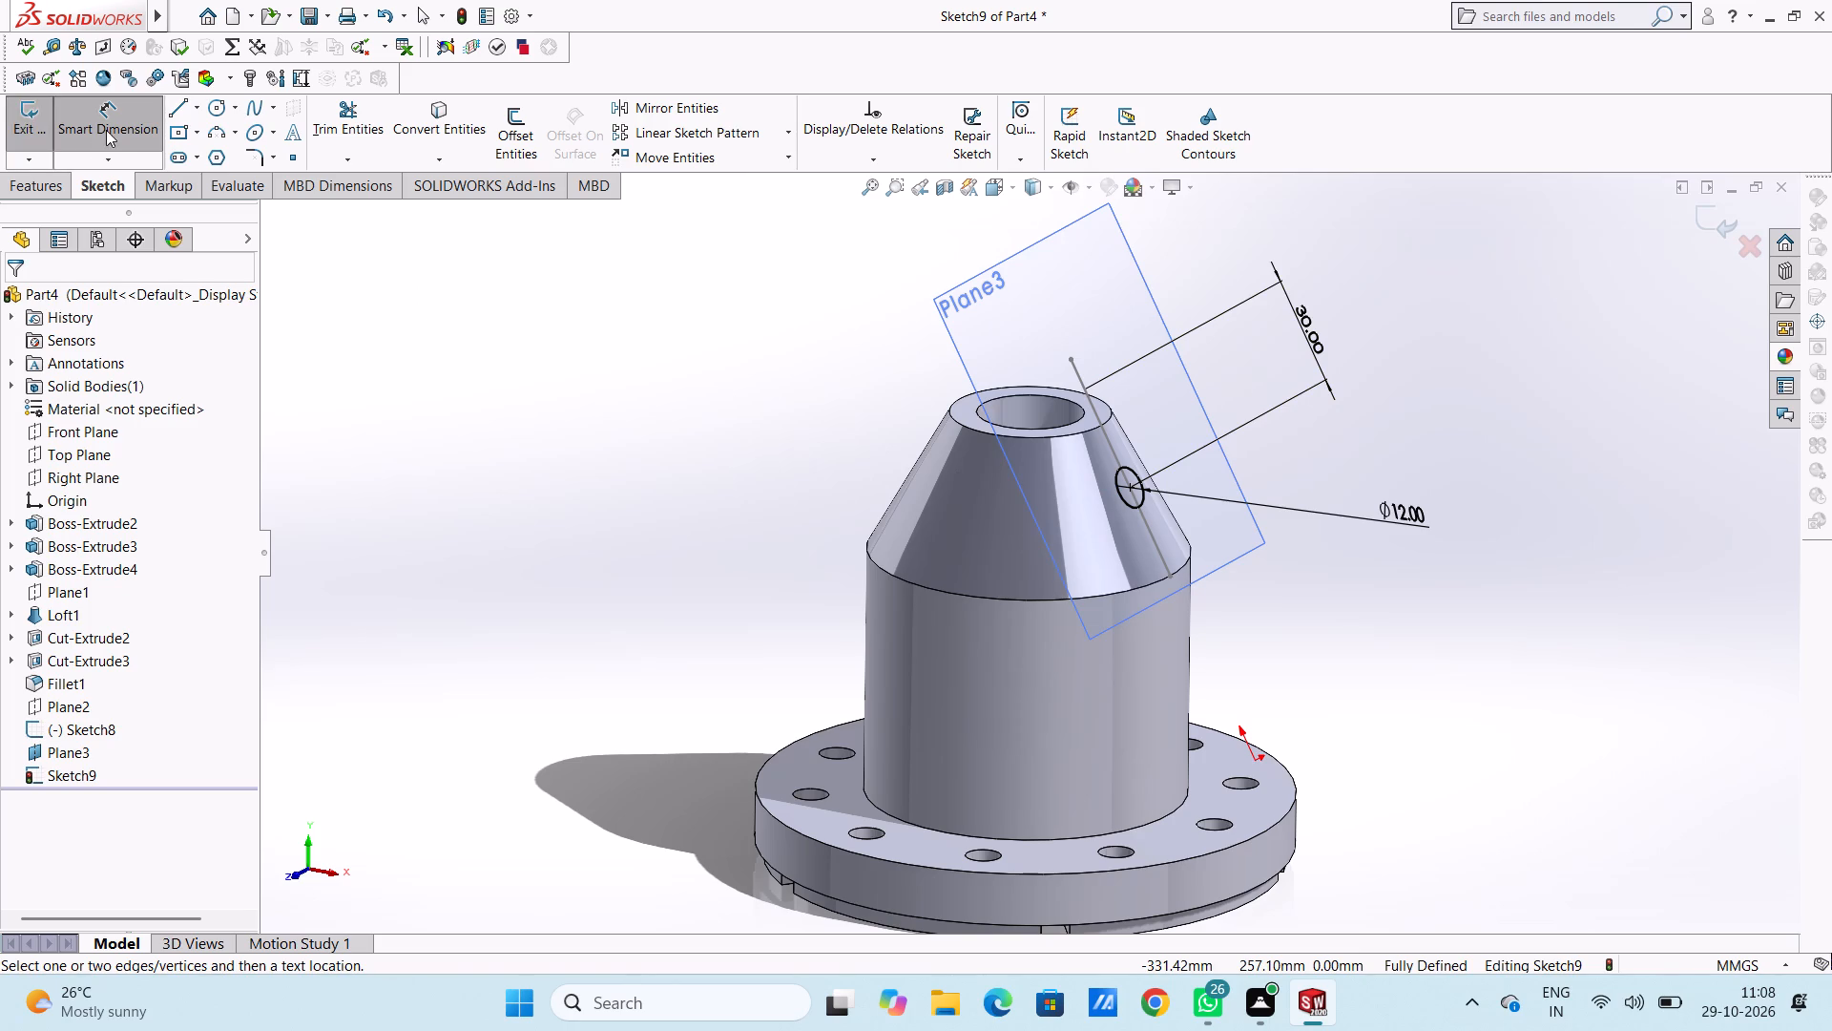
click(108, 128)
Cut-extrude the 12 mm circle blind 40 mm inward through the conical wall.
click(52, 193)
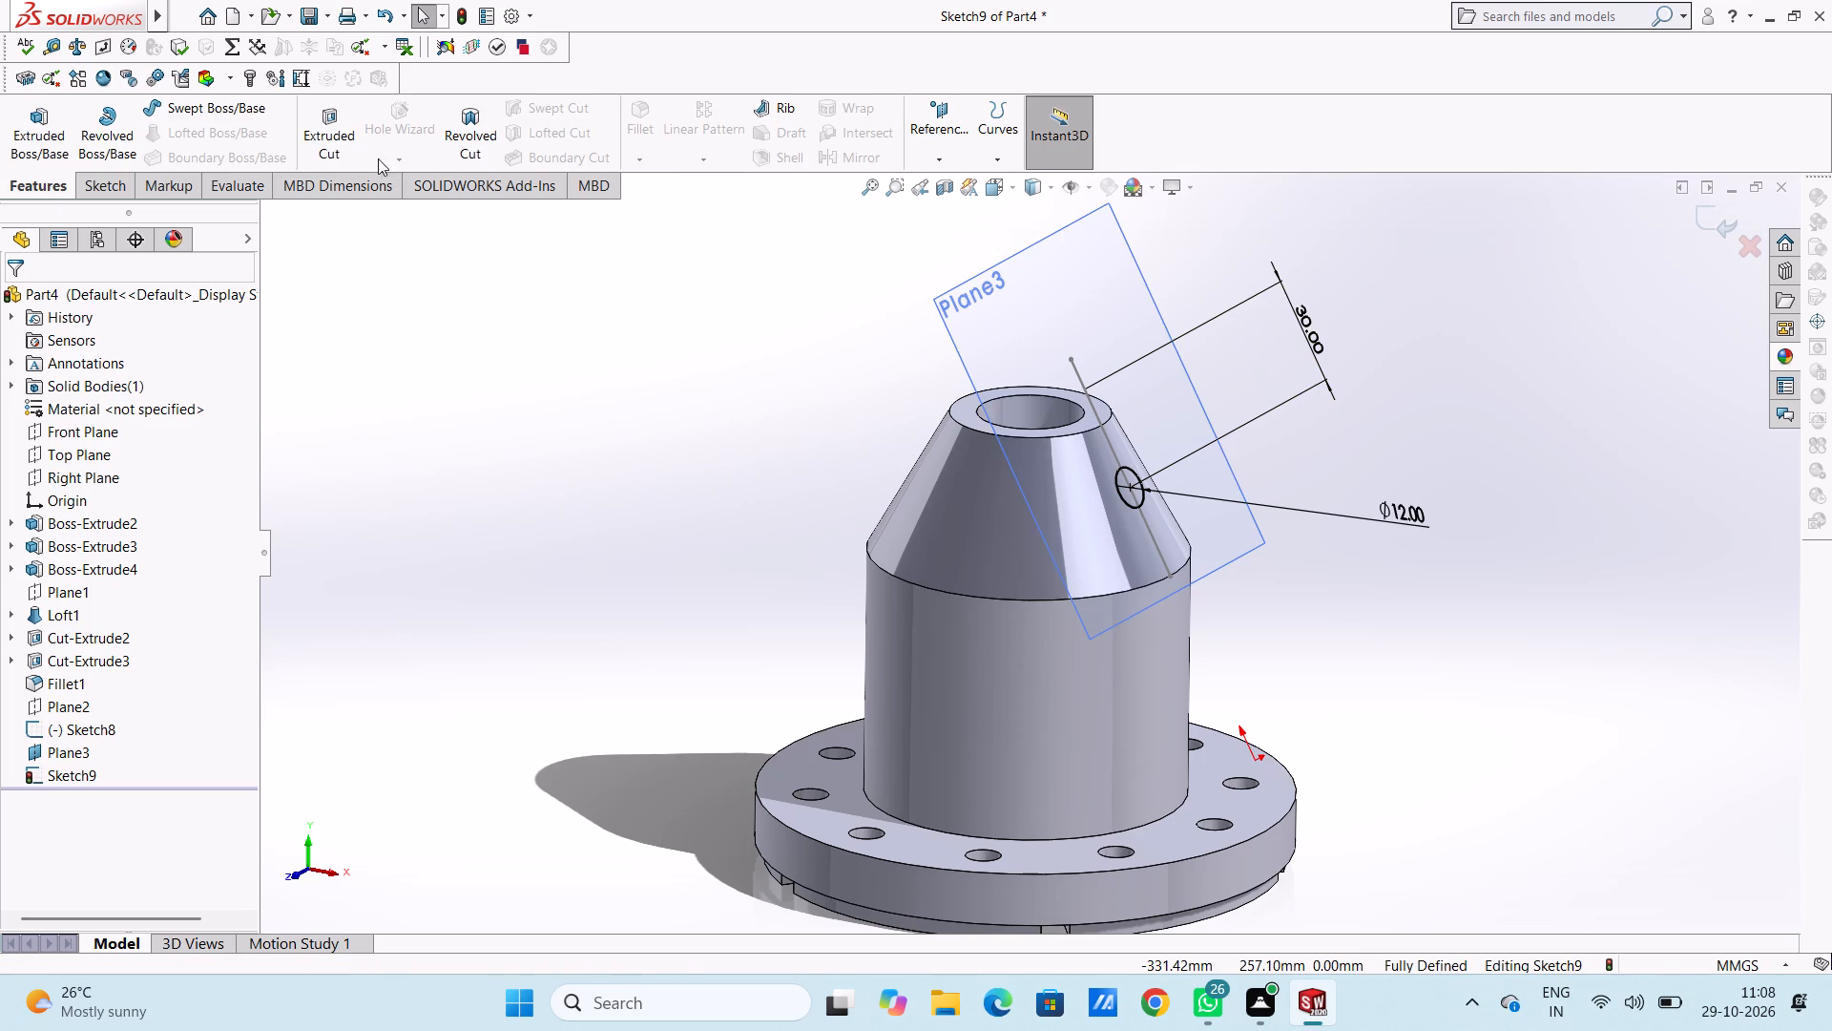
click(331, 122)
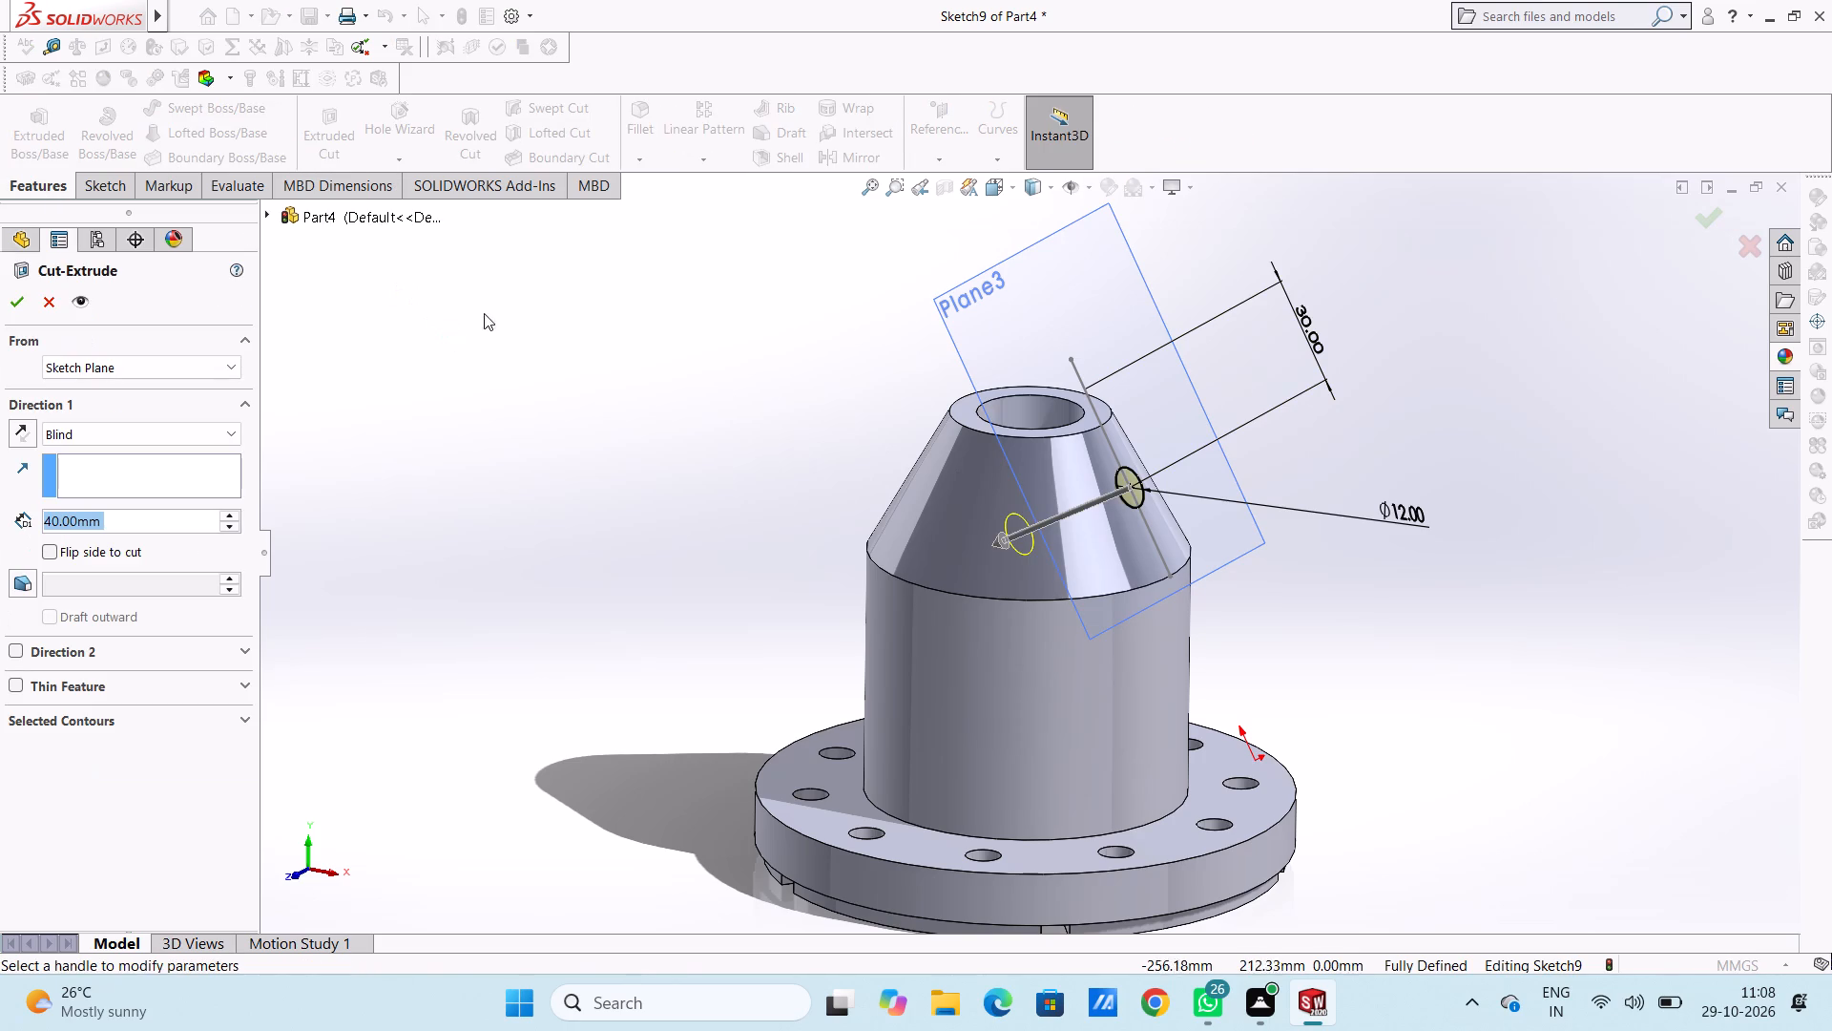
middle_drag(489, 323, 468, 672)
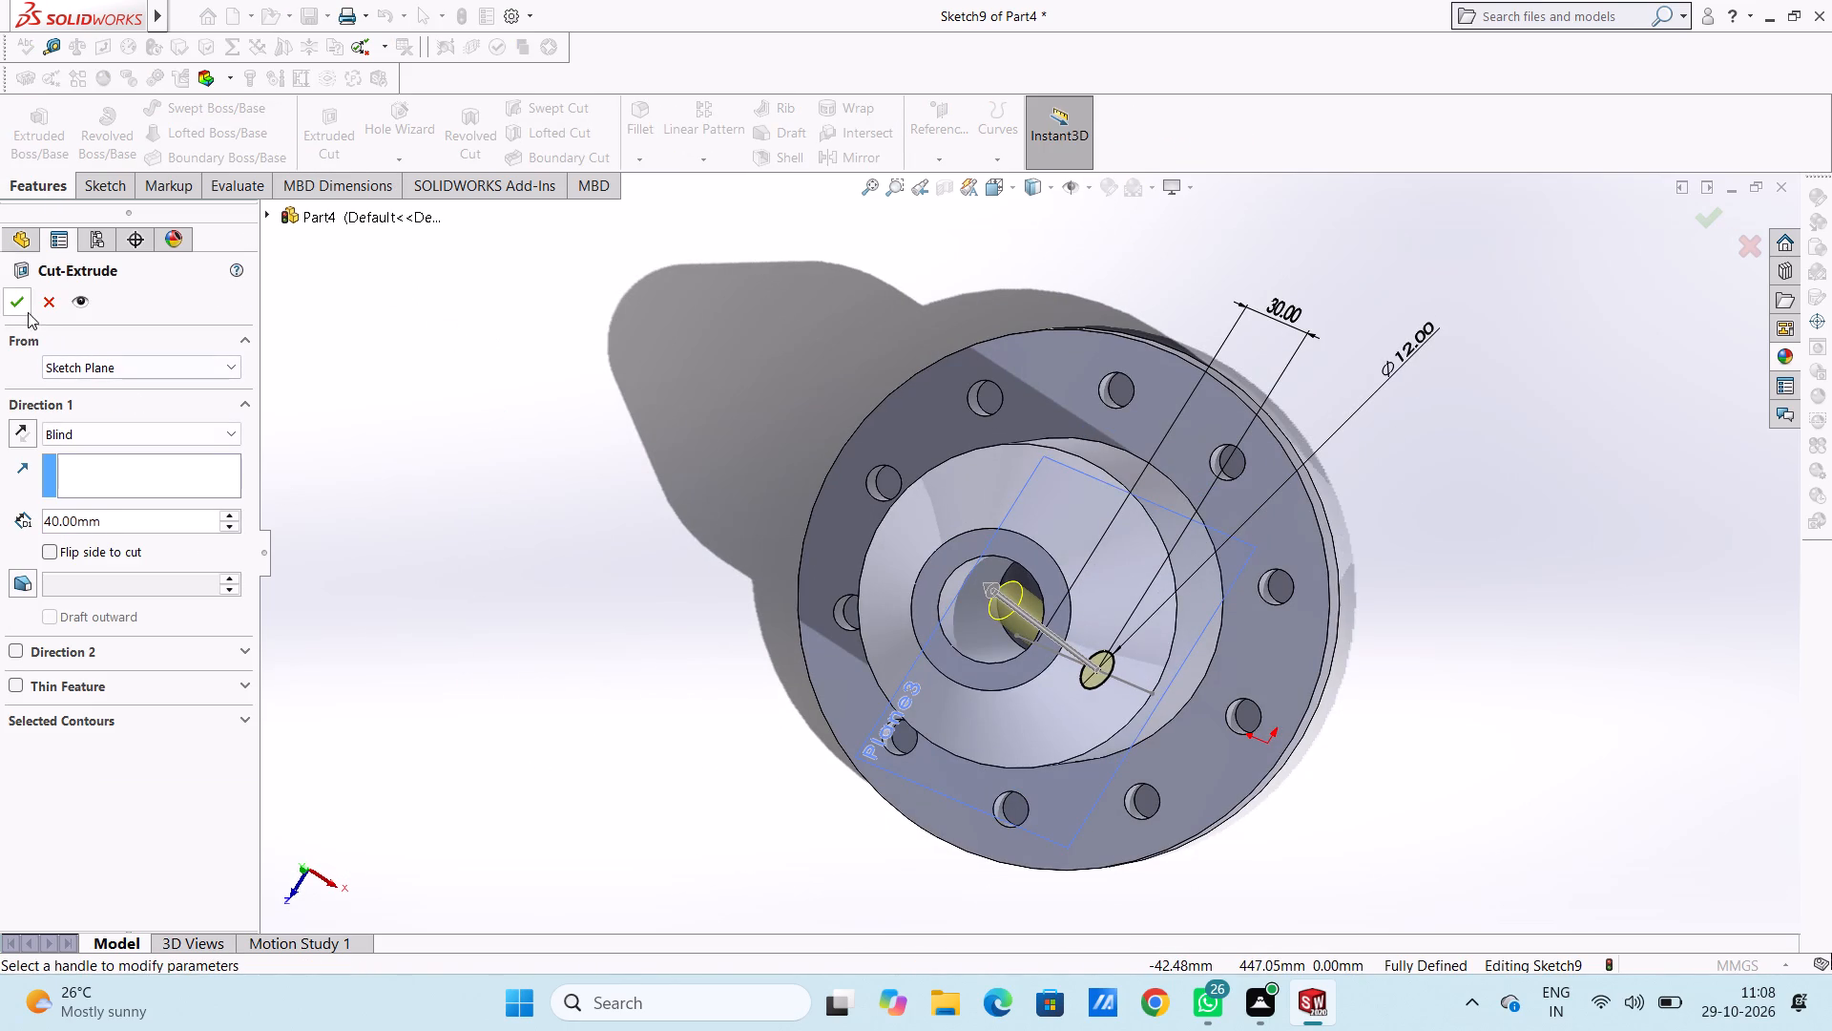
click(23, 305)
click(450, 499)
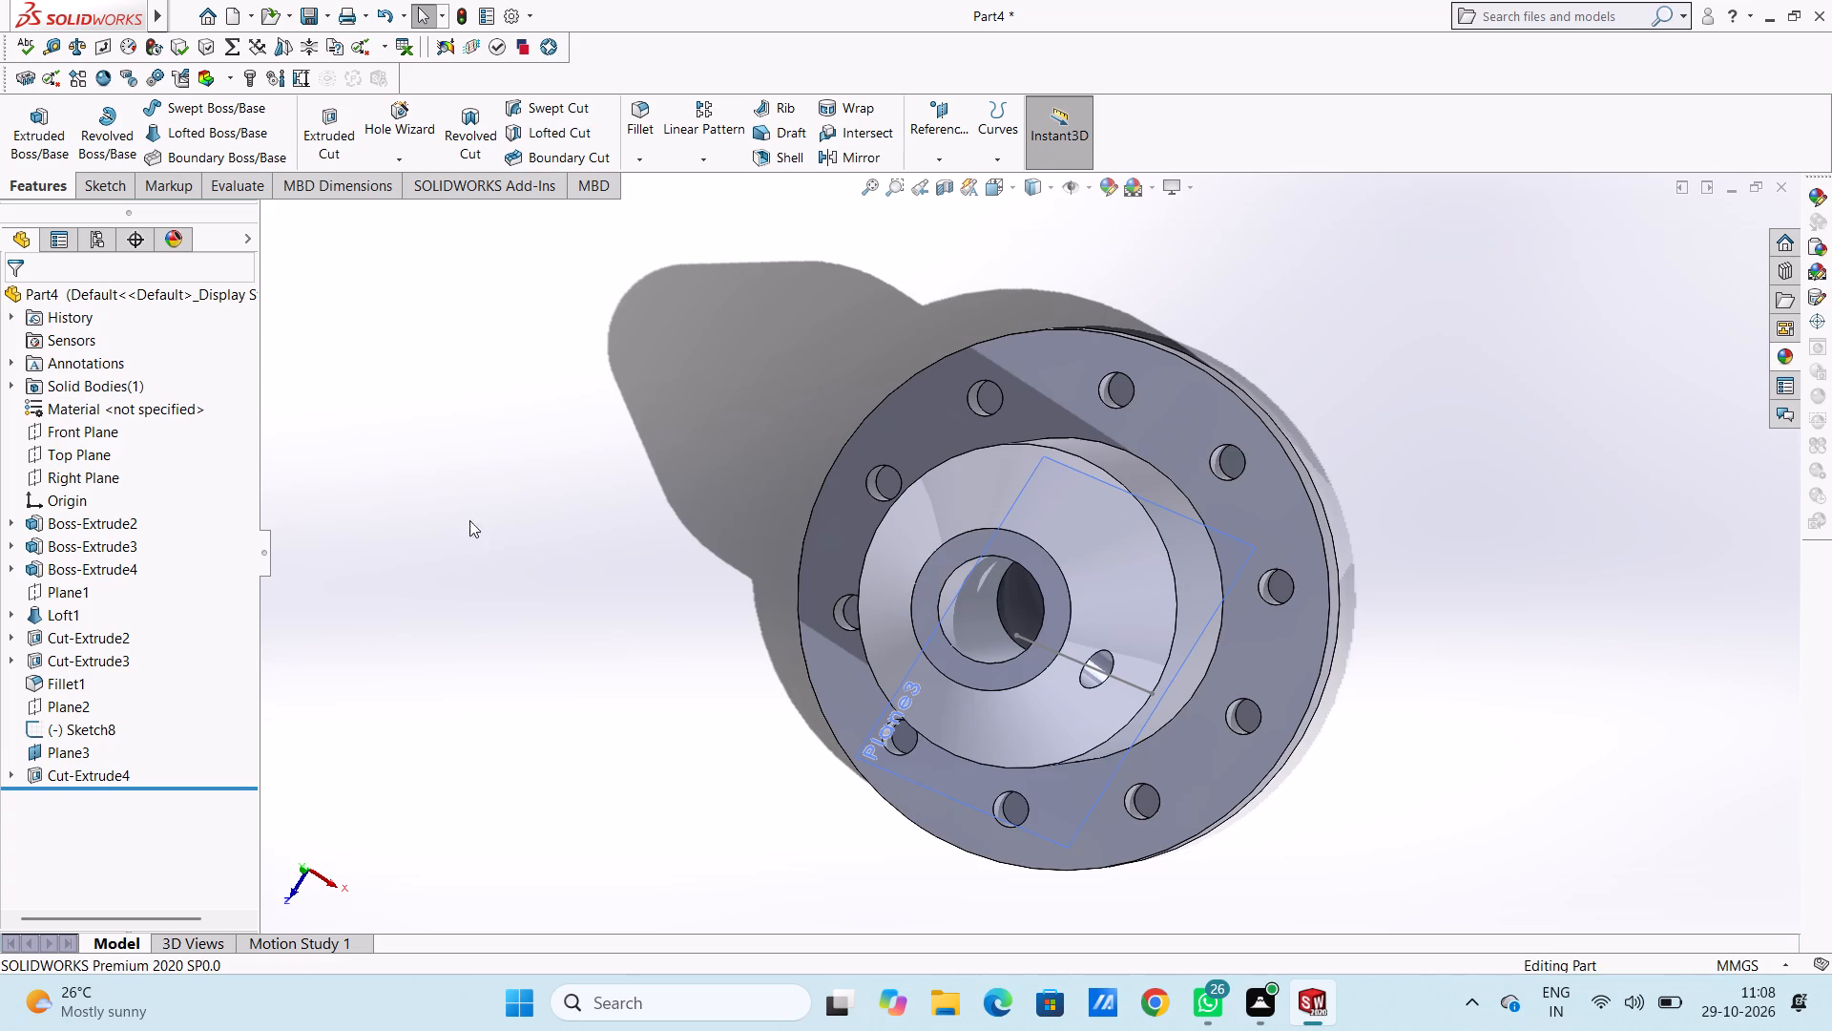
Inspect the new hole in the conical face and hide Plane3.
middle_drag(504, 552, 577, 248)
middle_drag(547, 517, 501, 476)
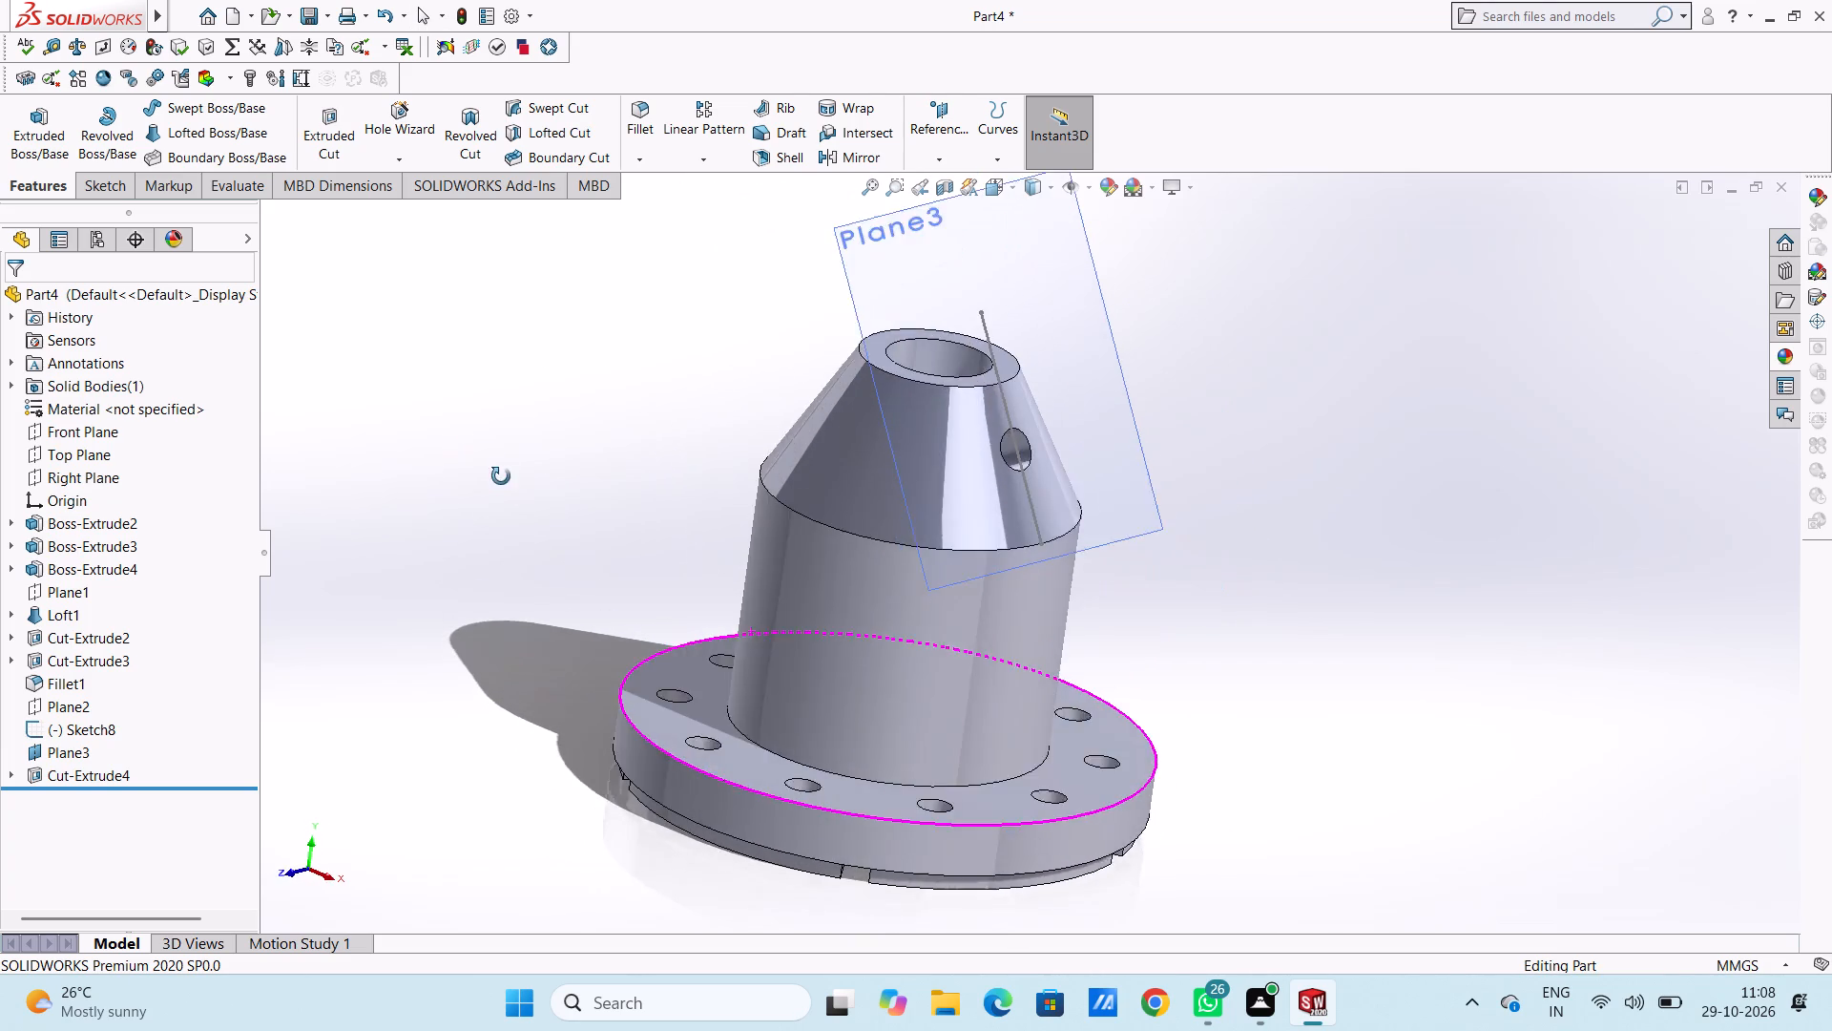
middle_drag(501, 476, 505, 489)
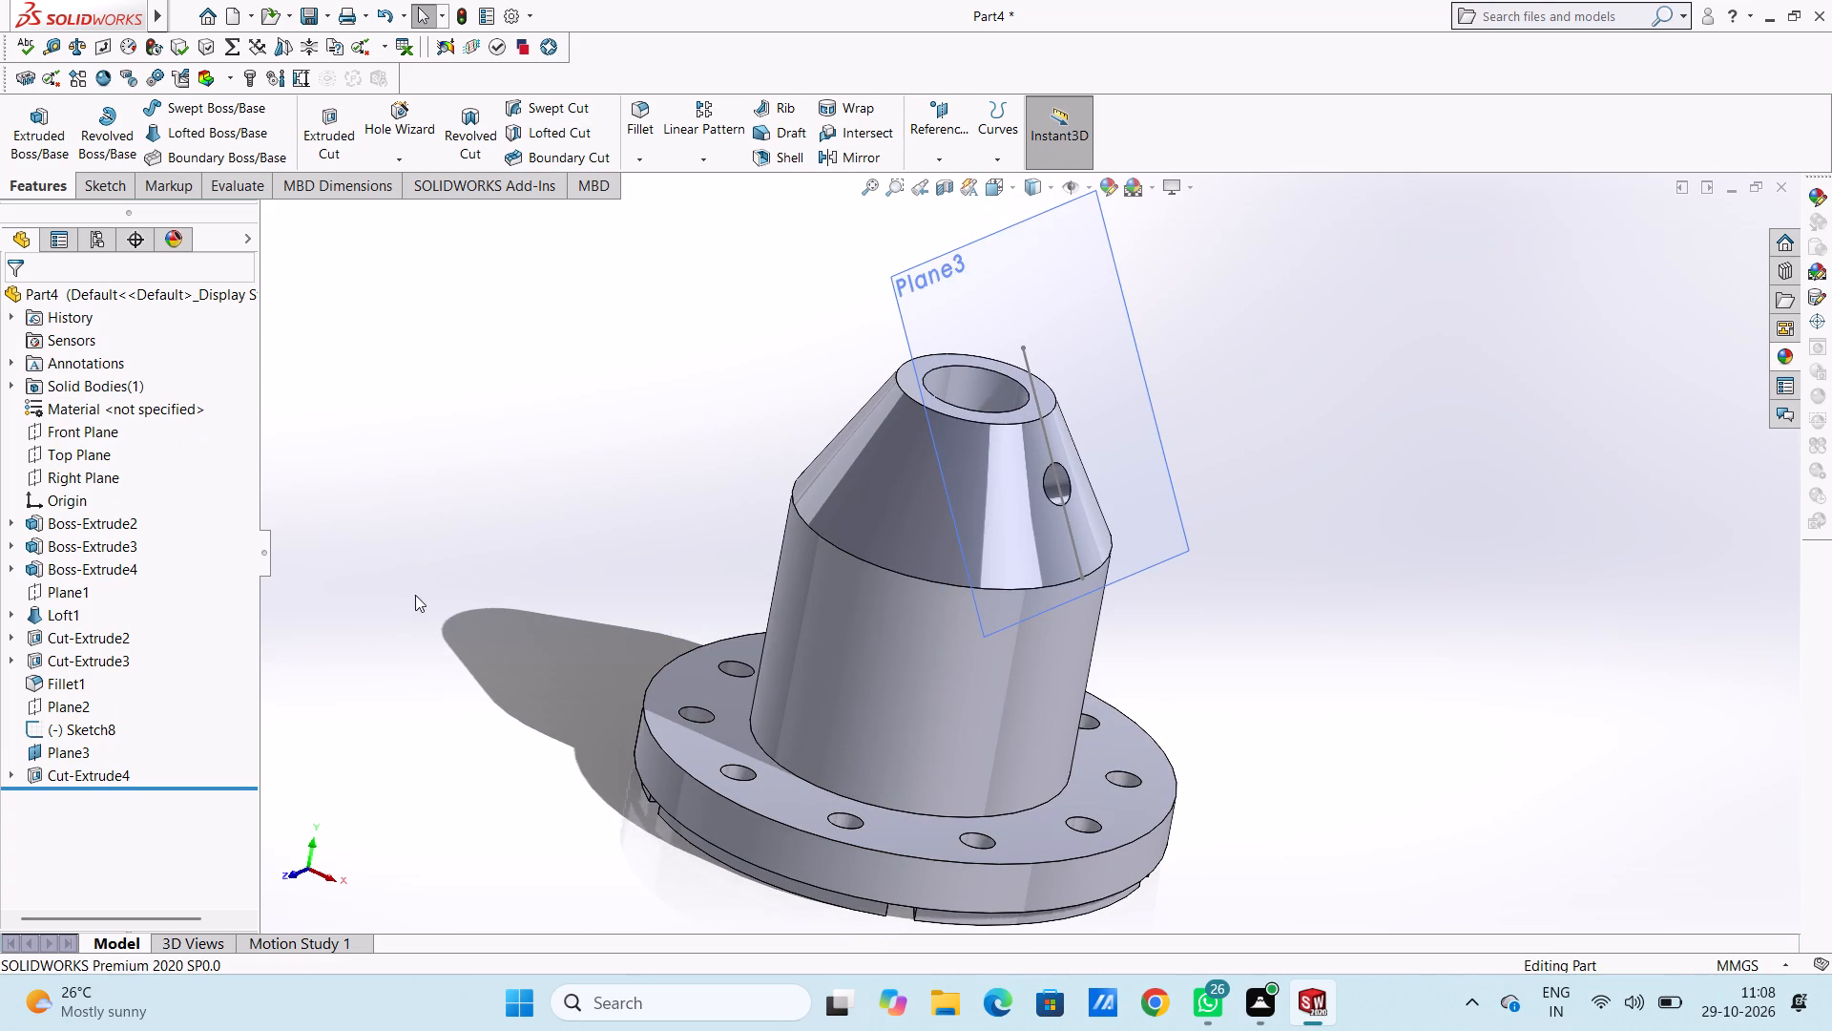
scroll(181, 750, down, 1)
scroll(179, 752, up, 2)
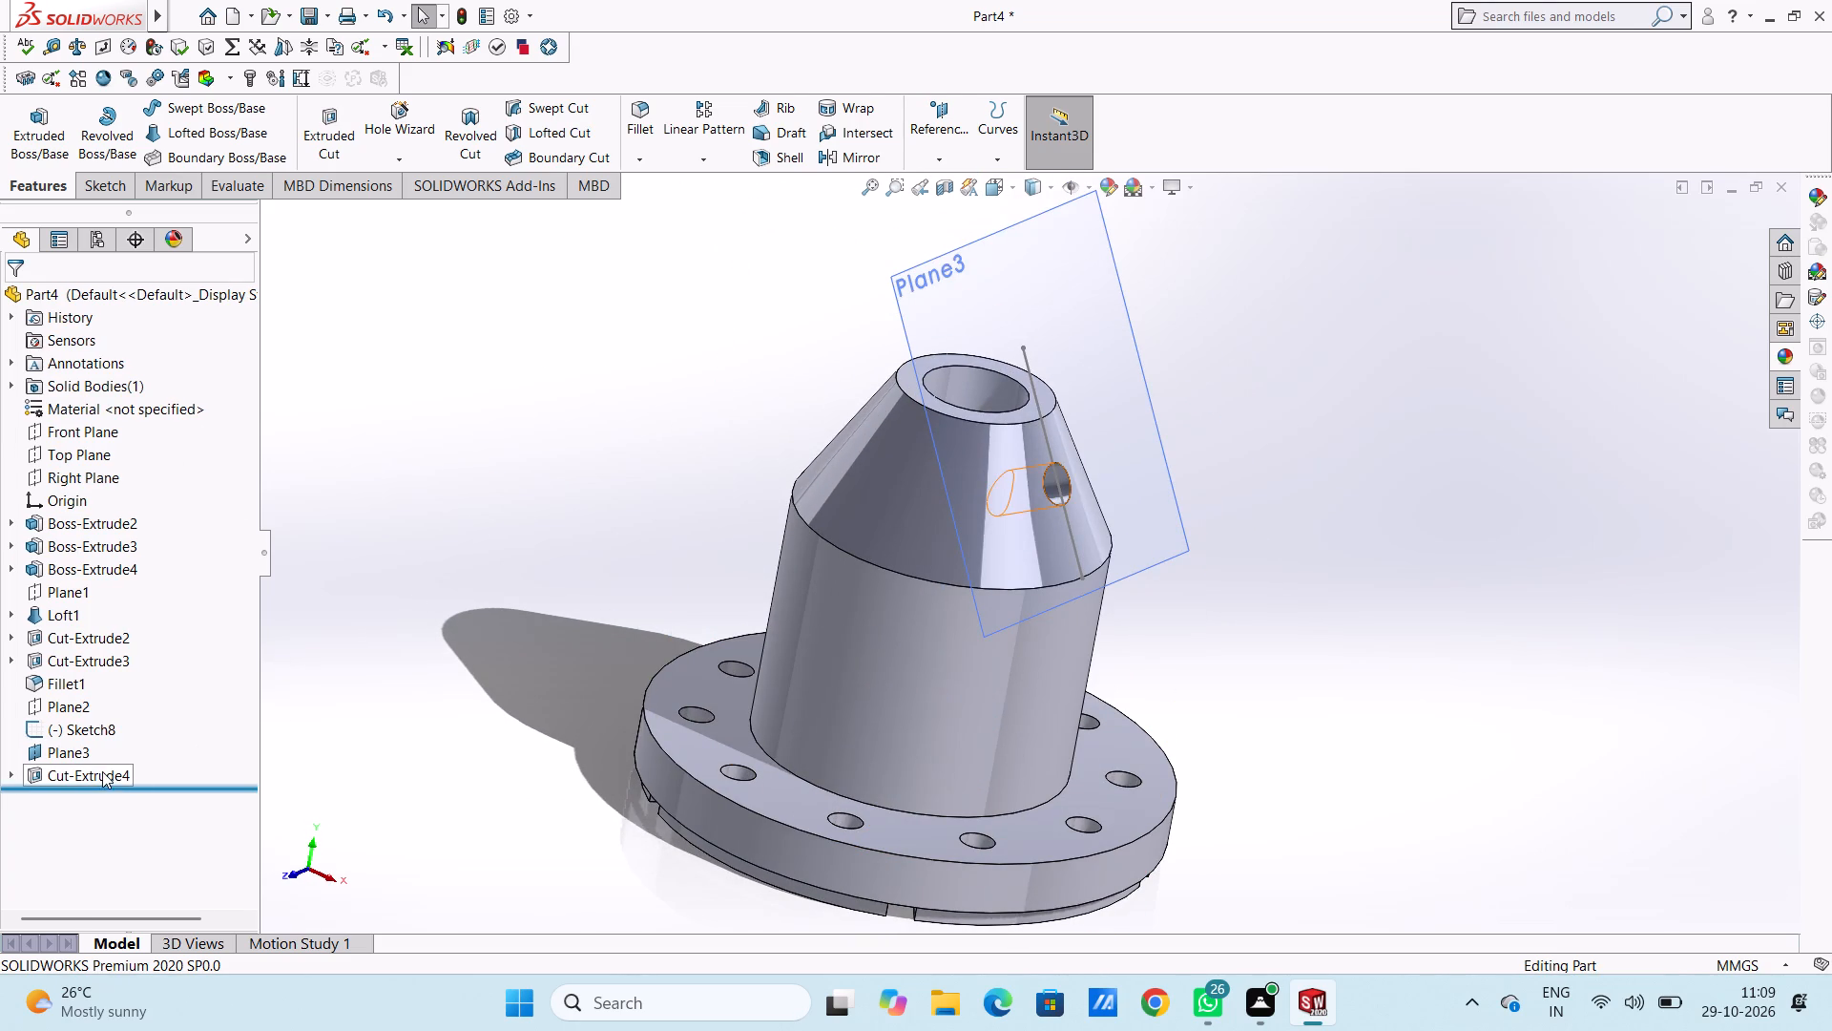
click(82, 755)
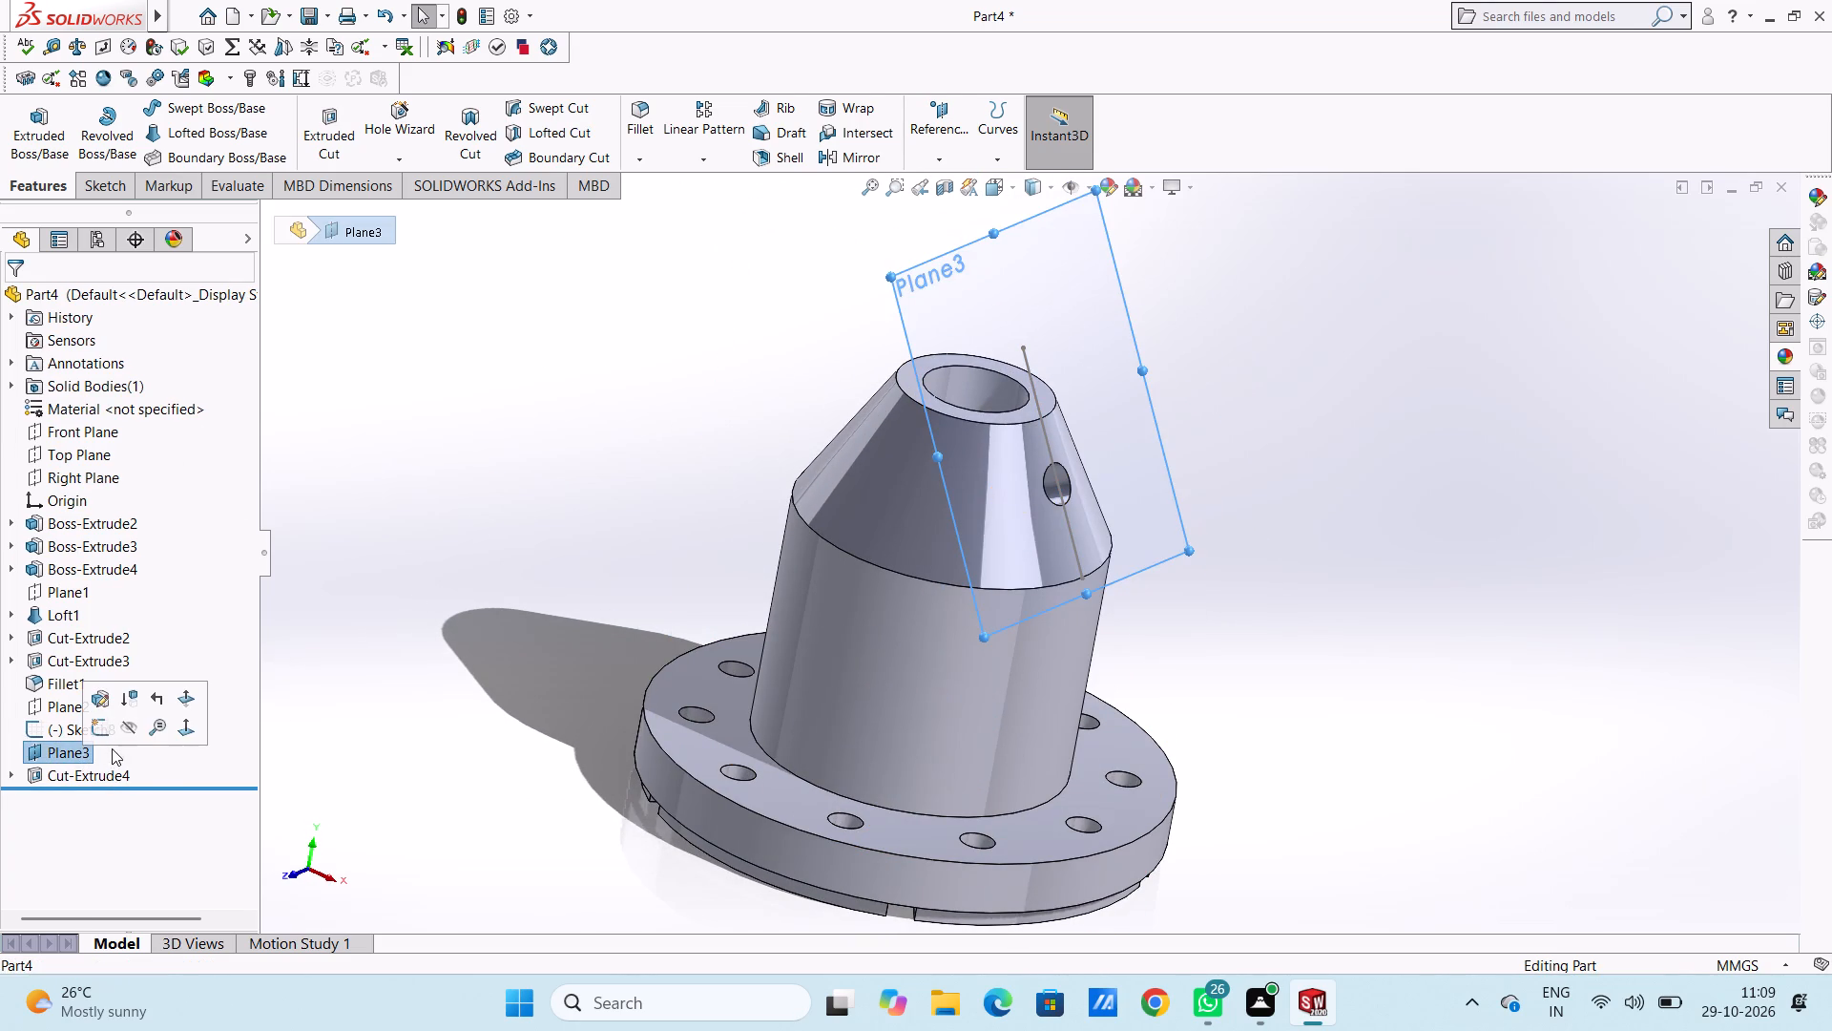
click(126, 733)
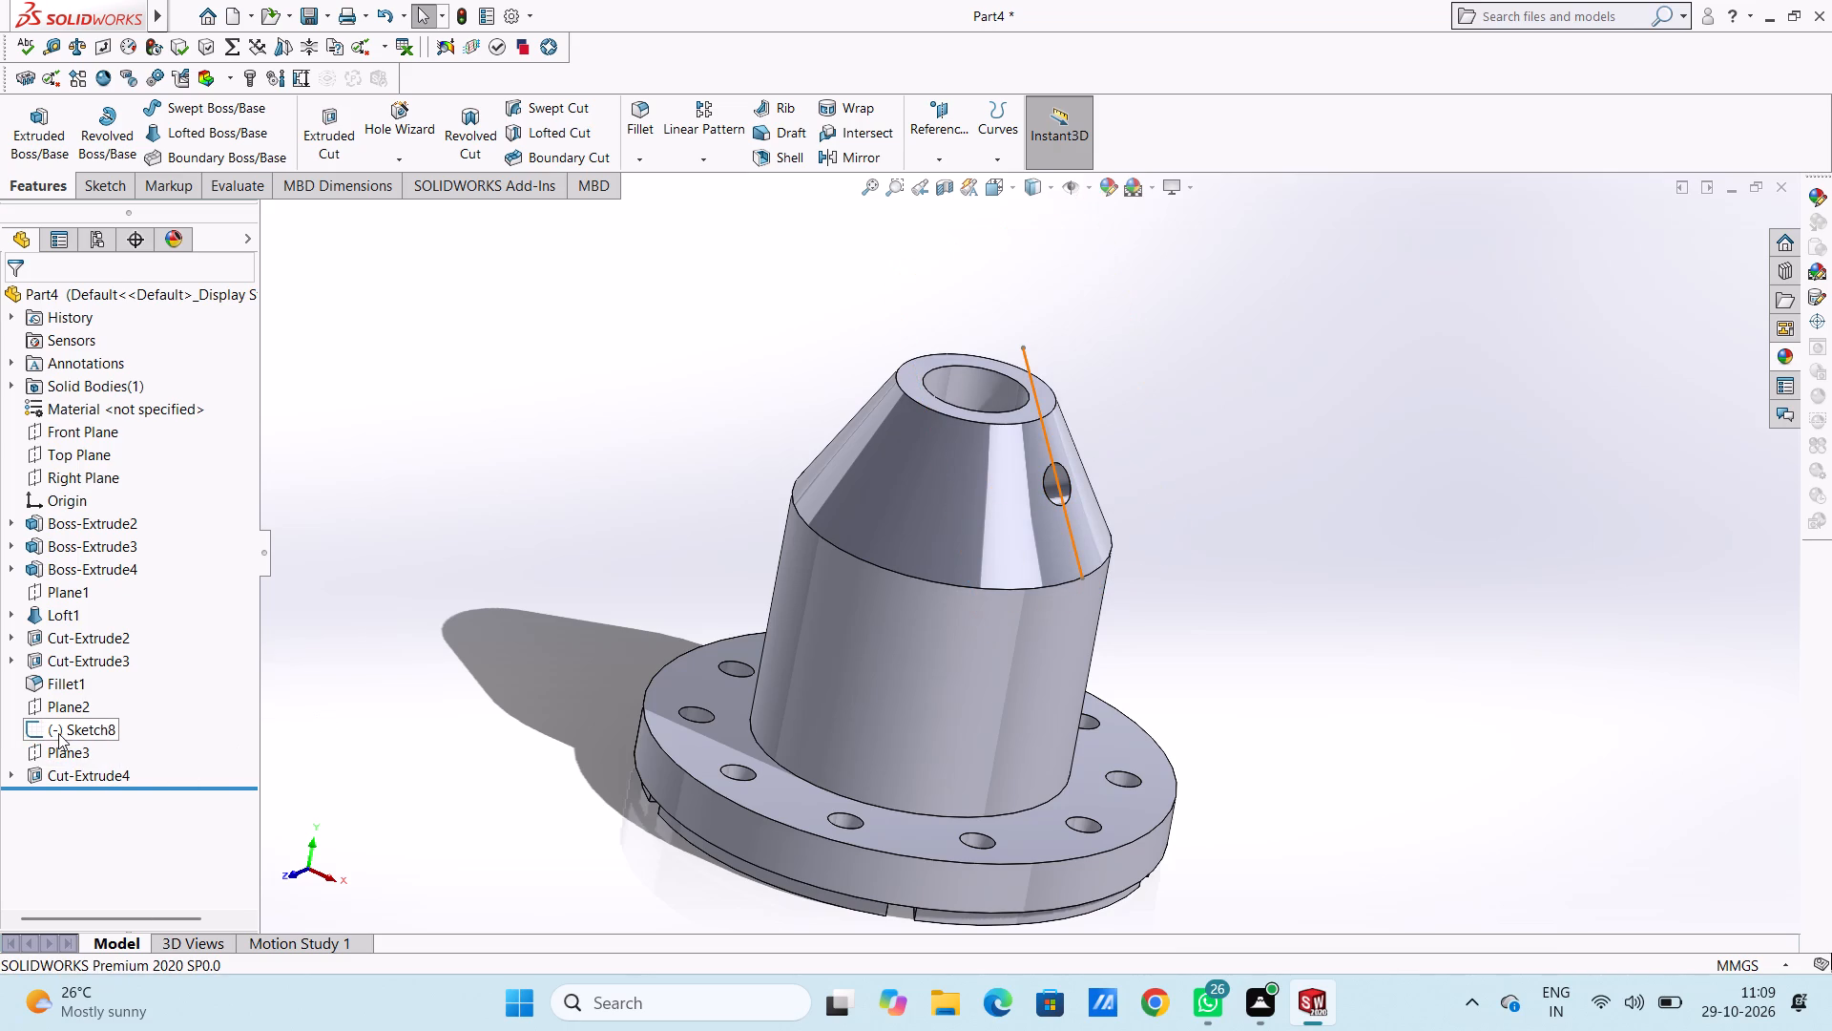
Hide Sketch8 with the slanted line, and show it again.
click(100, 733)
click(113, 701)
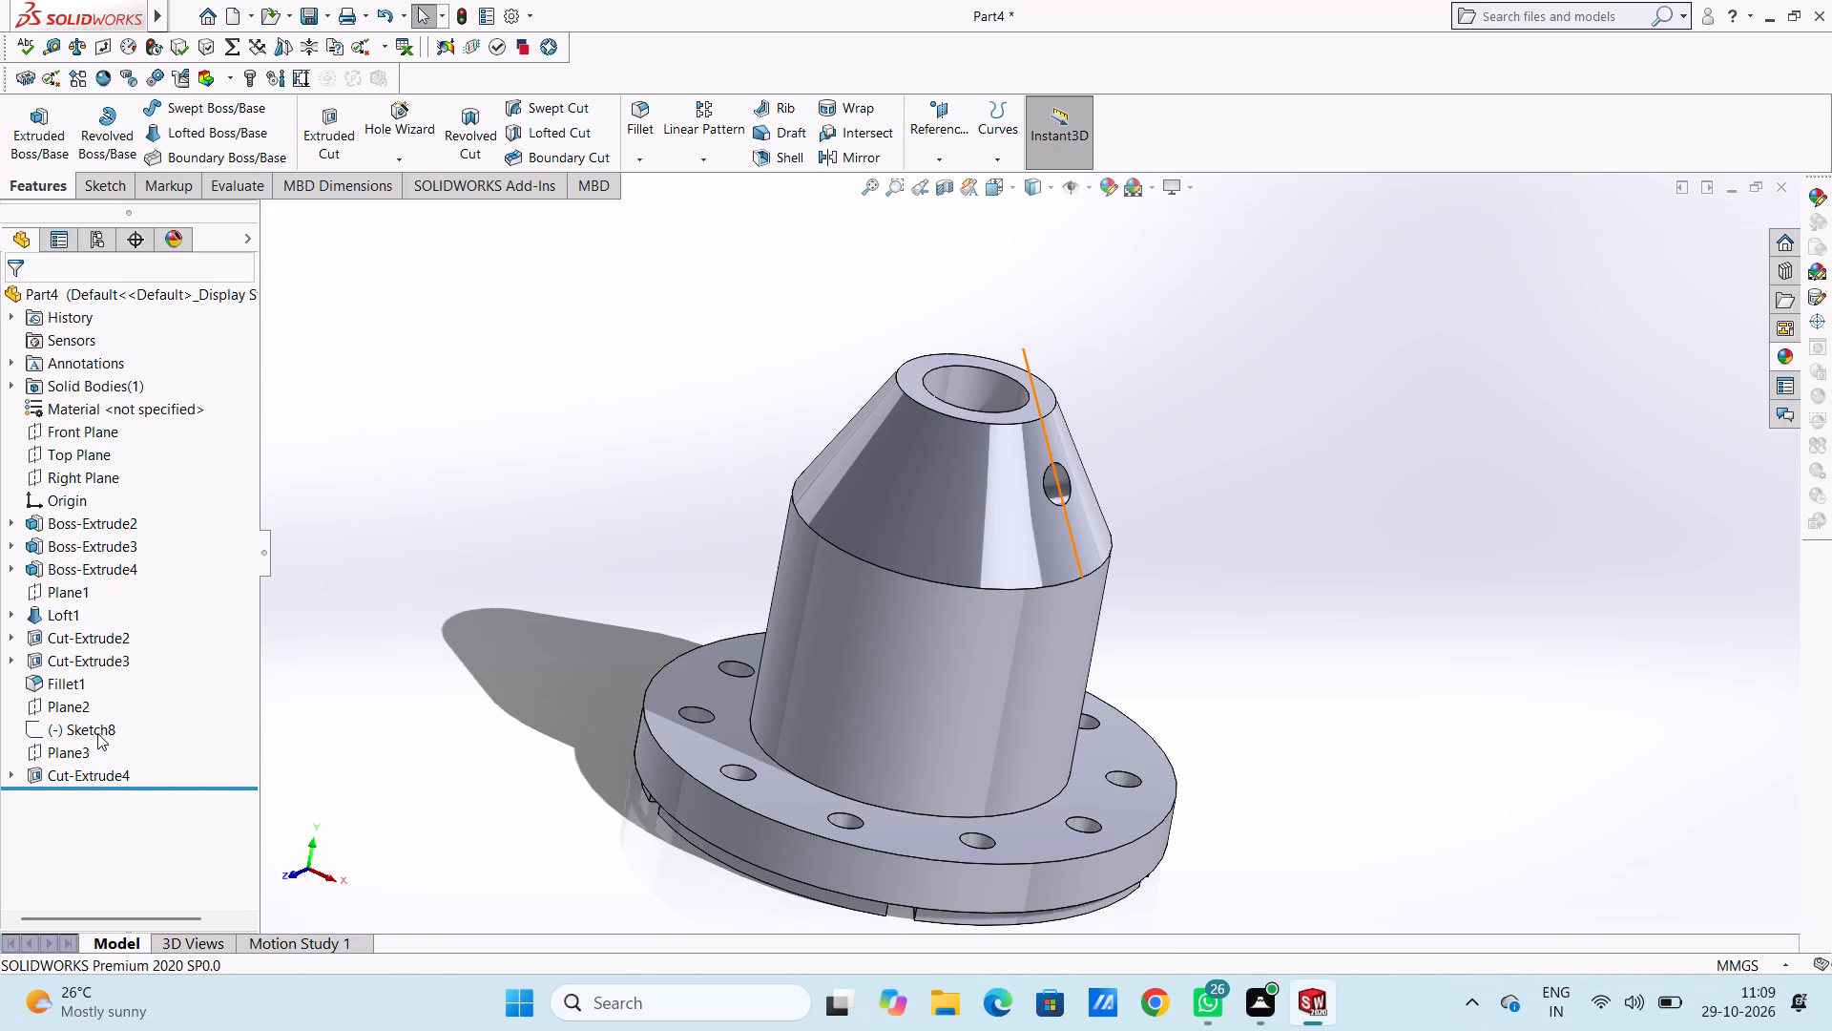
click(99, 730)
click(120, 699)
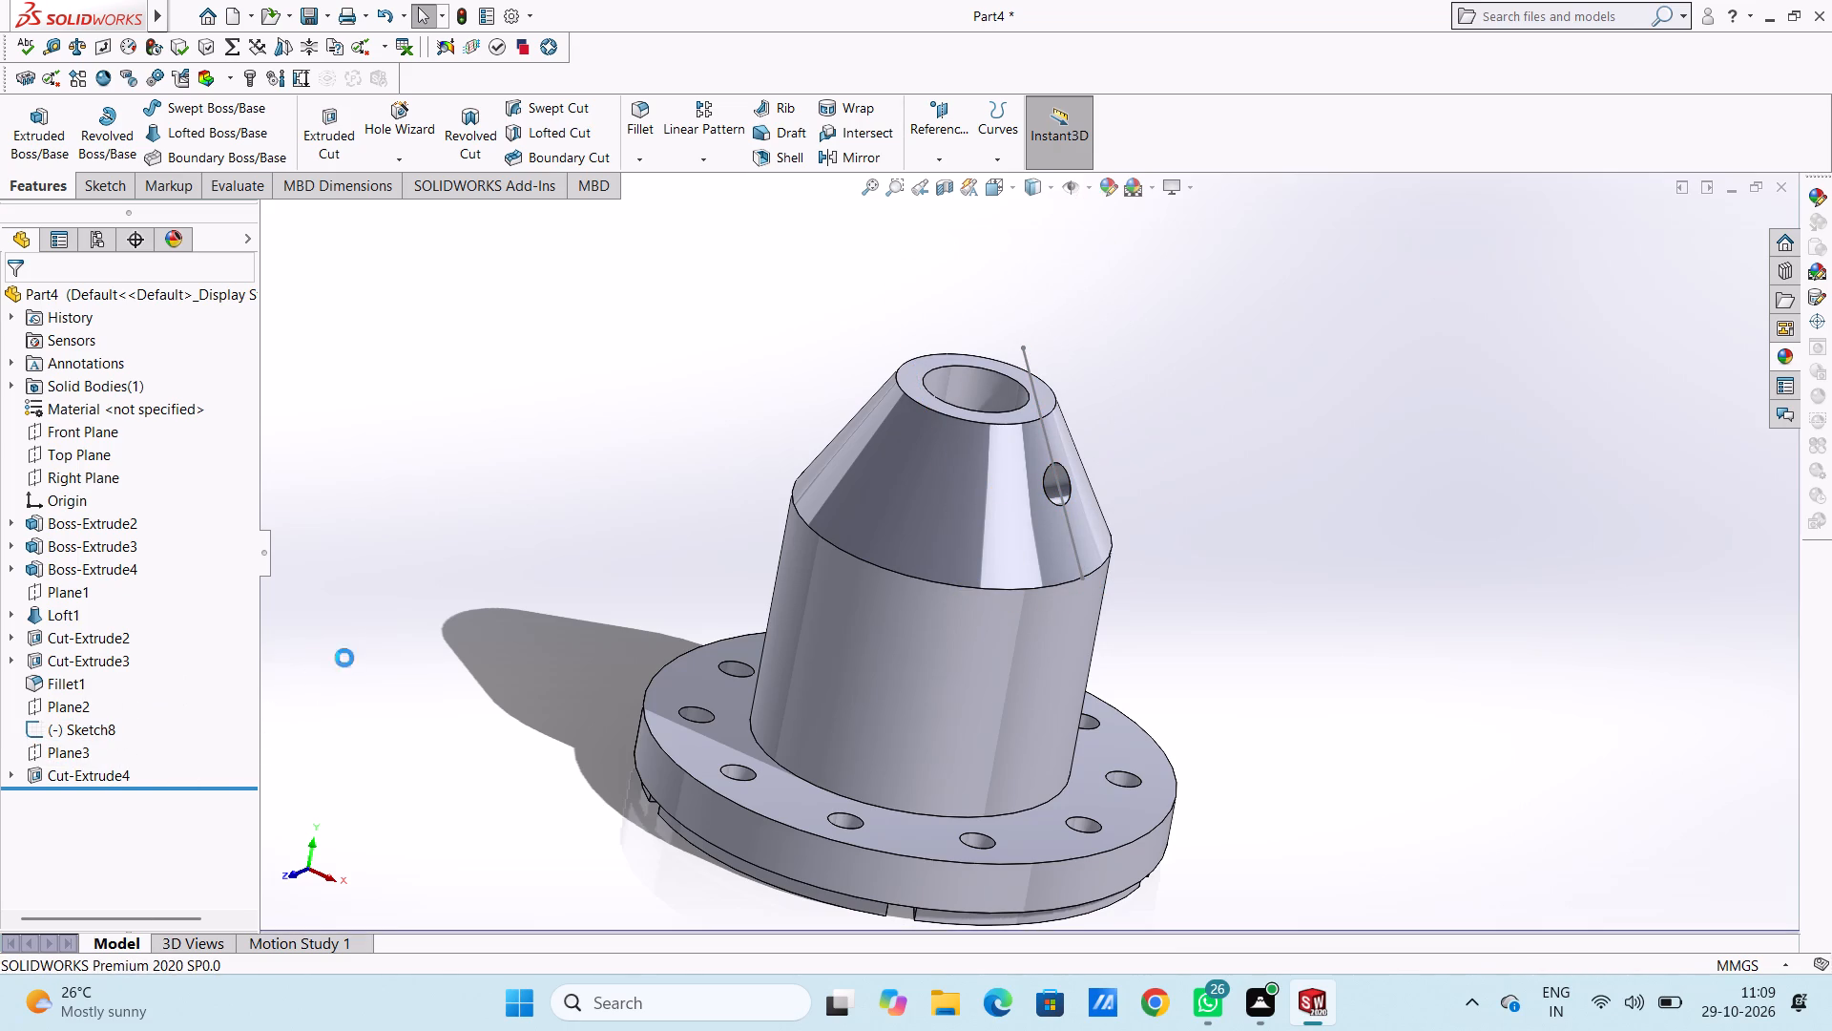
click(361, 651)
Inspect the part around the hole and show Plane2.
middle_drag(461, 632, 368, 577)
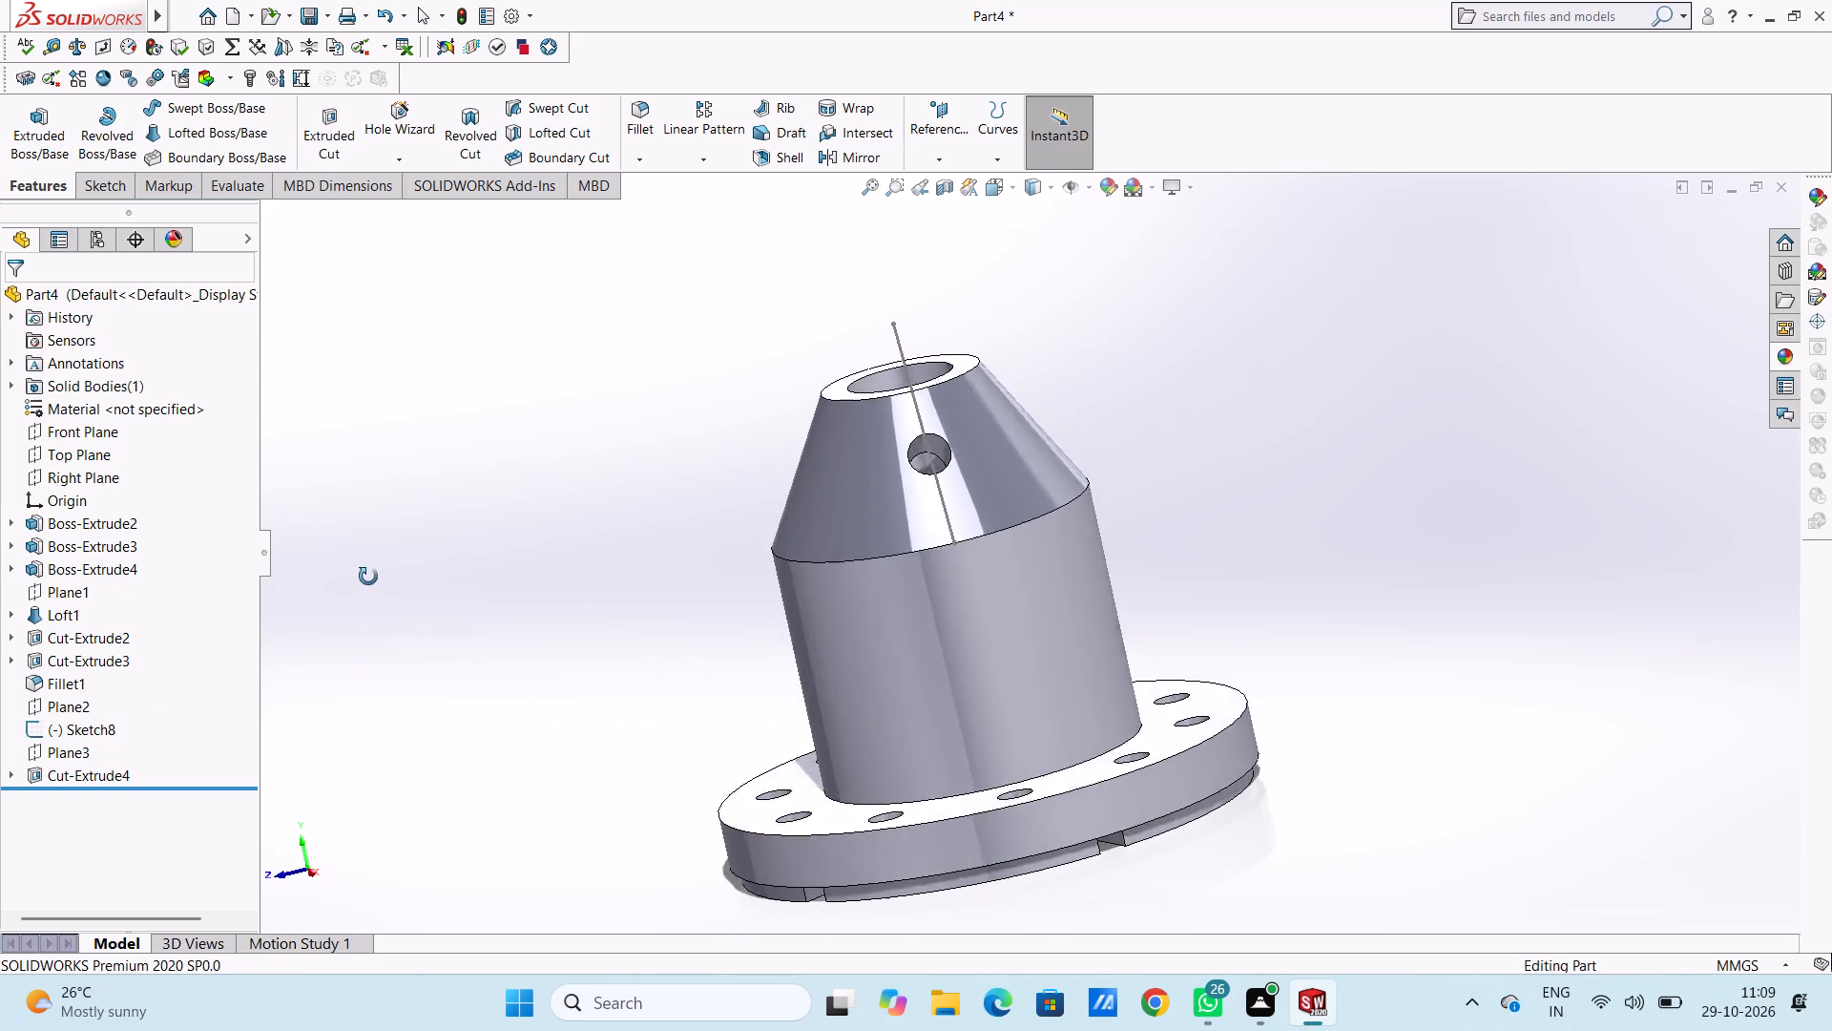
middle_drag(368, 577, 373, 912)
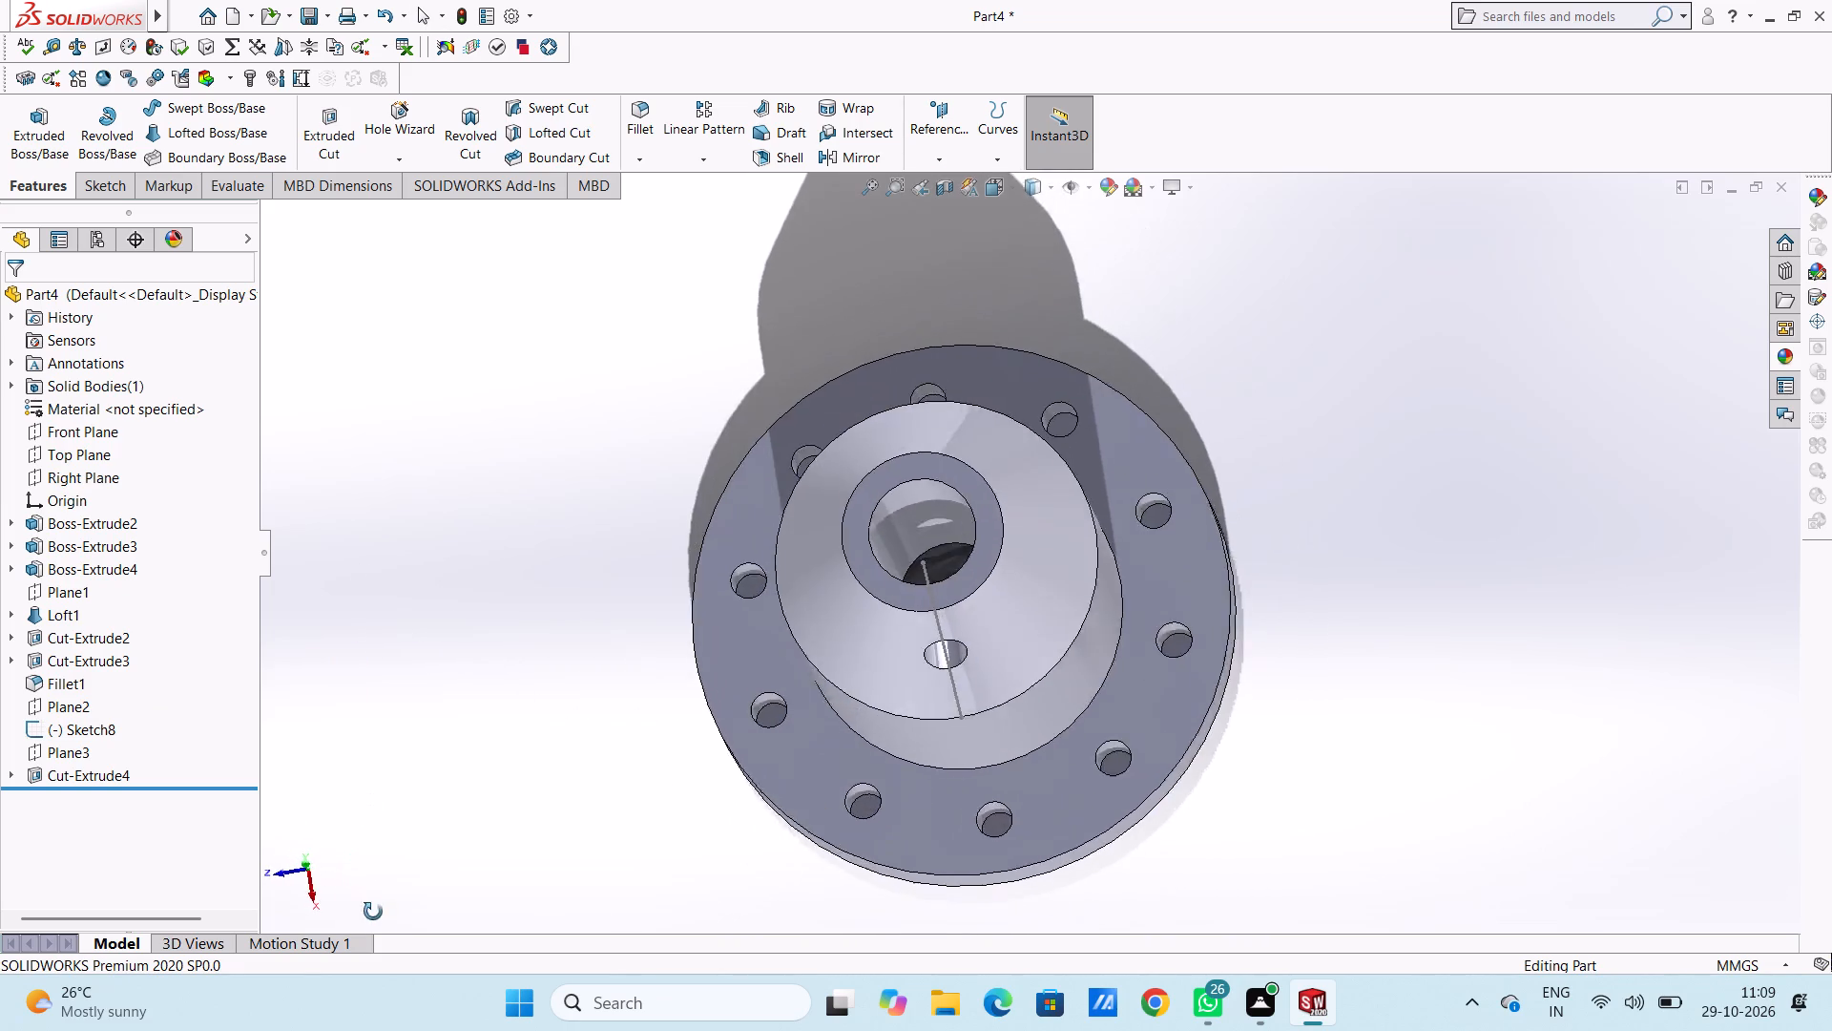
middle_drag(373, 912, 408, 559)
middle_drag(451, 660, 521, 783)
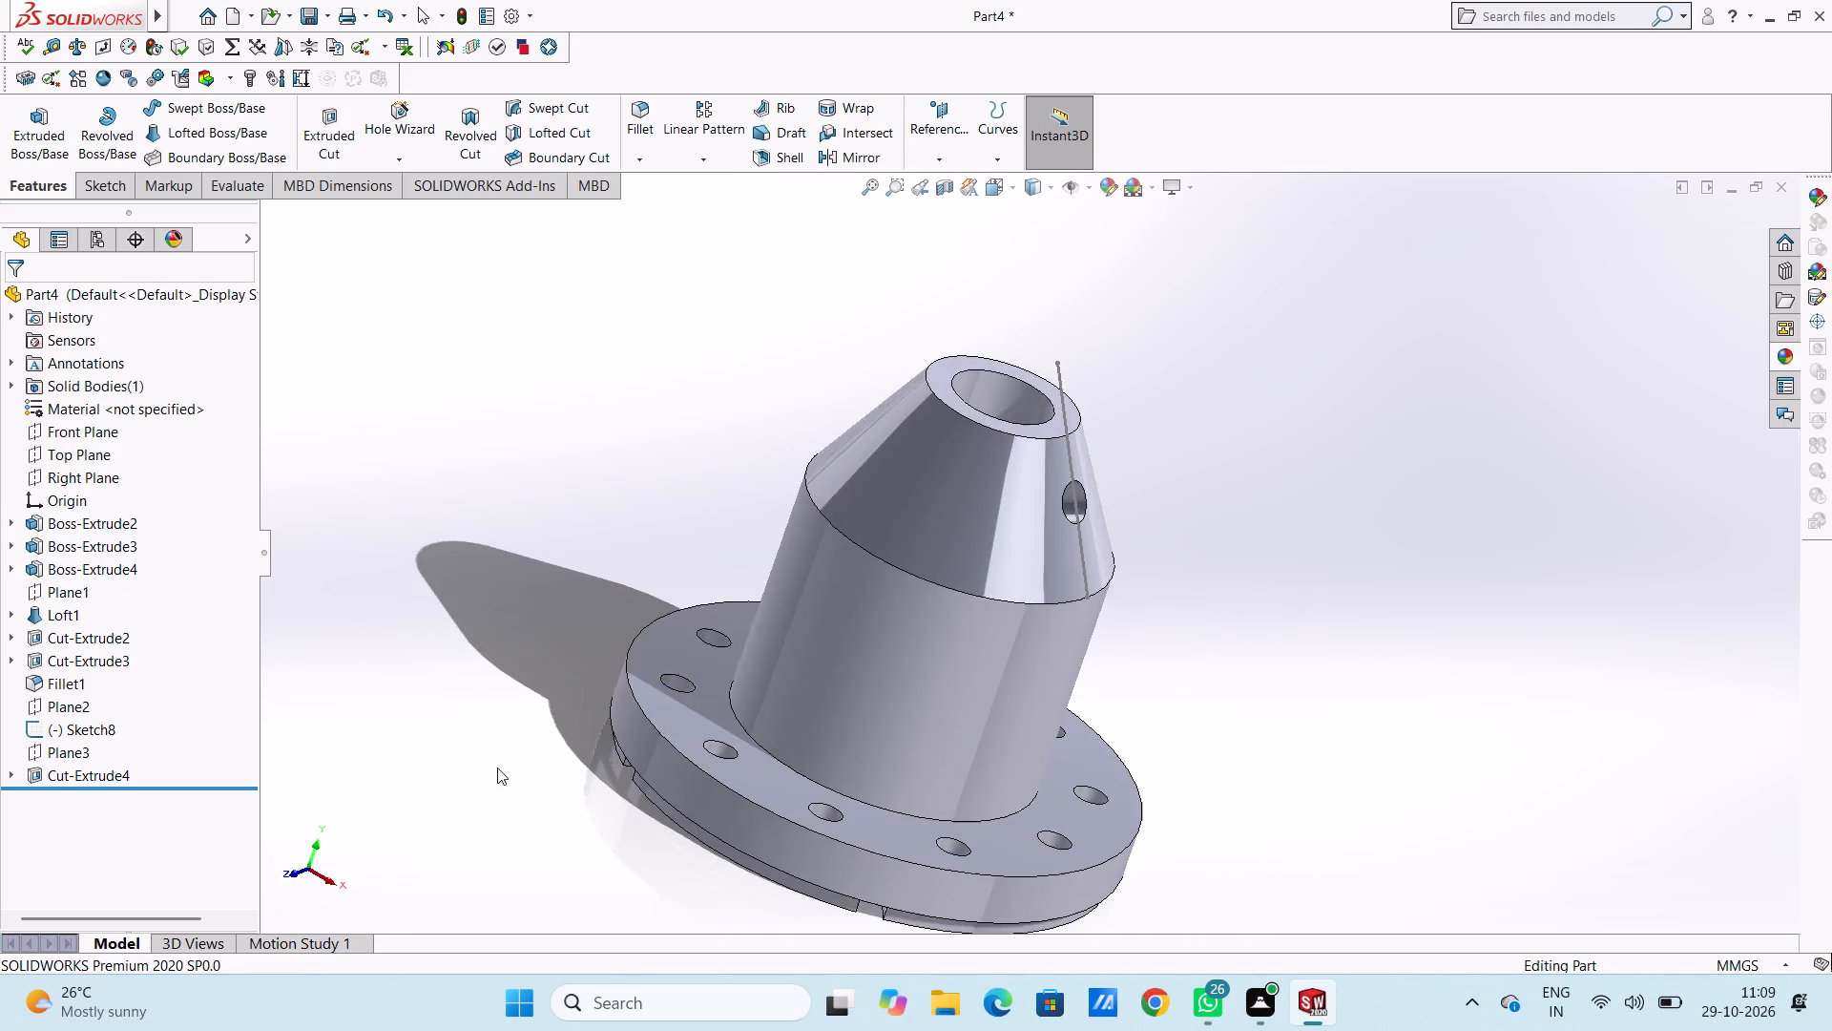
middle_drag(425, 660, 480, 607)
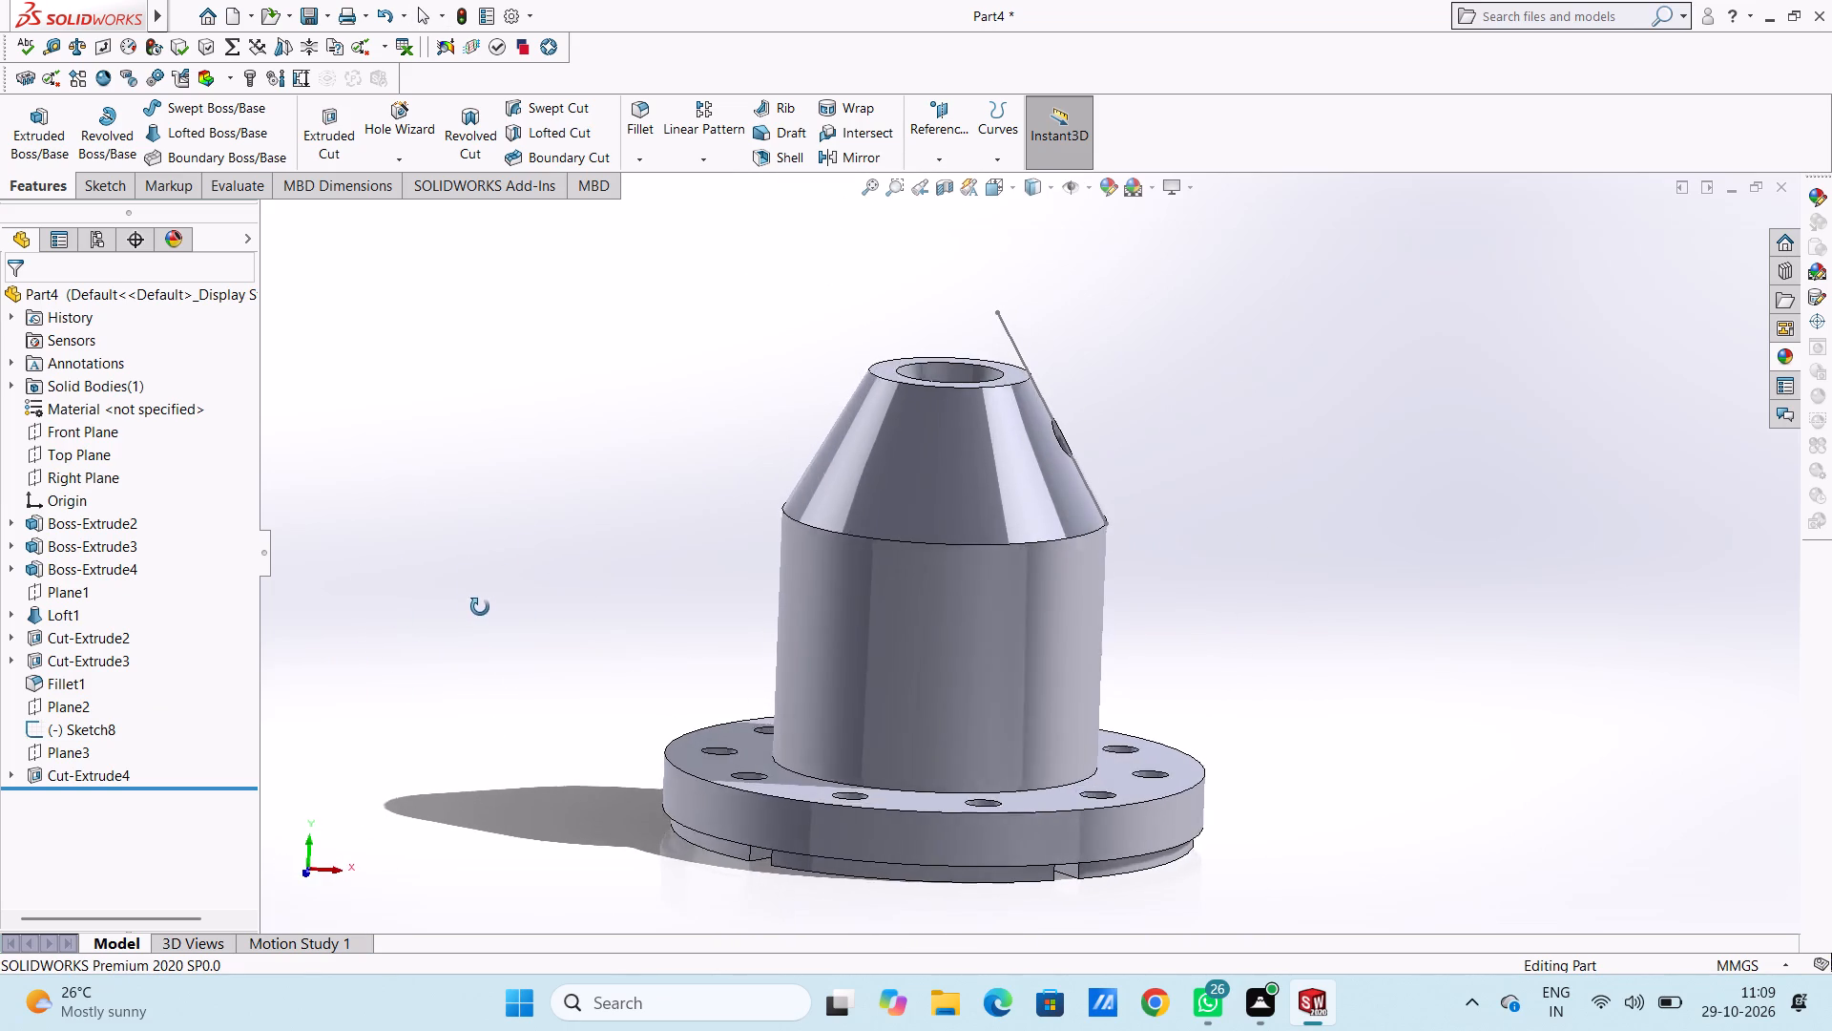
middle_drag(480, 607, 494, 584)
click(61, 703)
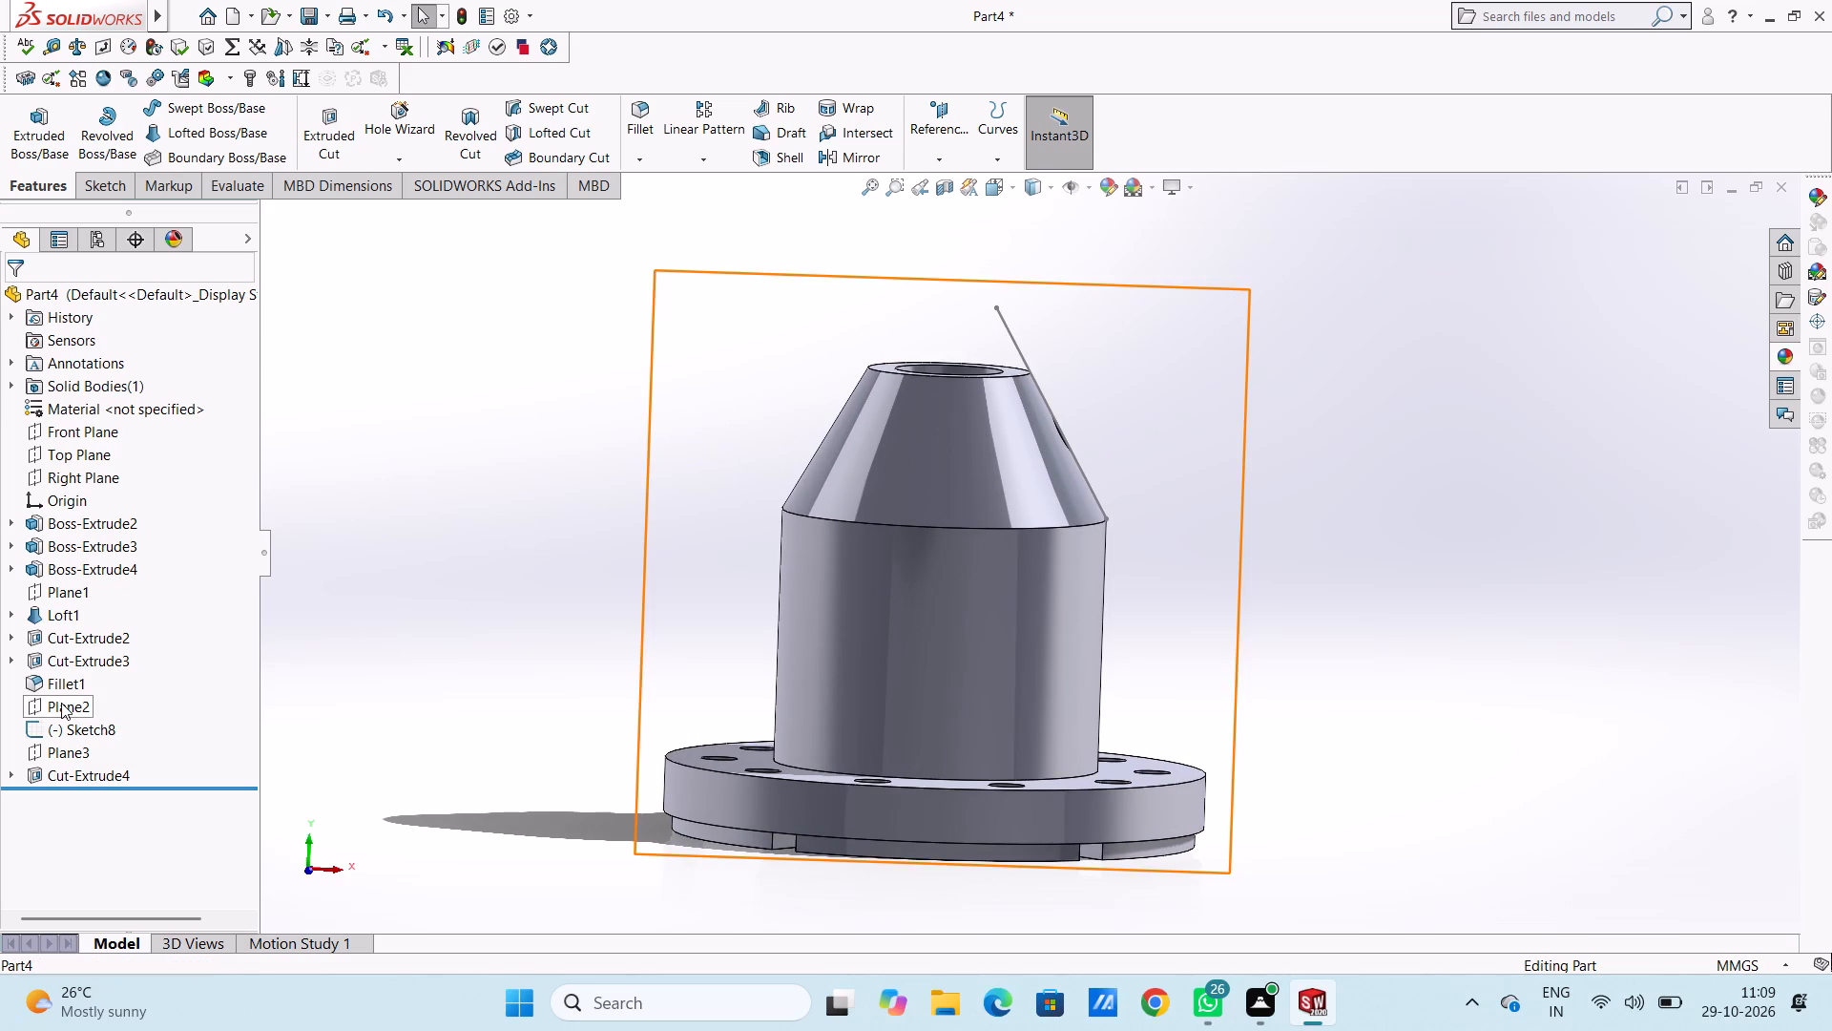
click(105, 673)
click(380, 614)
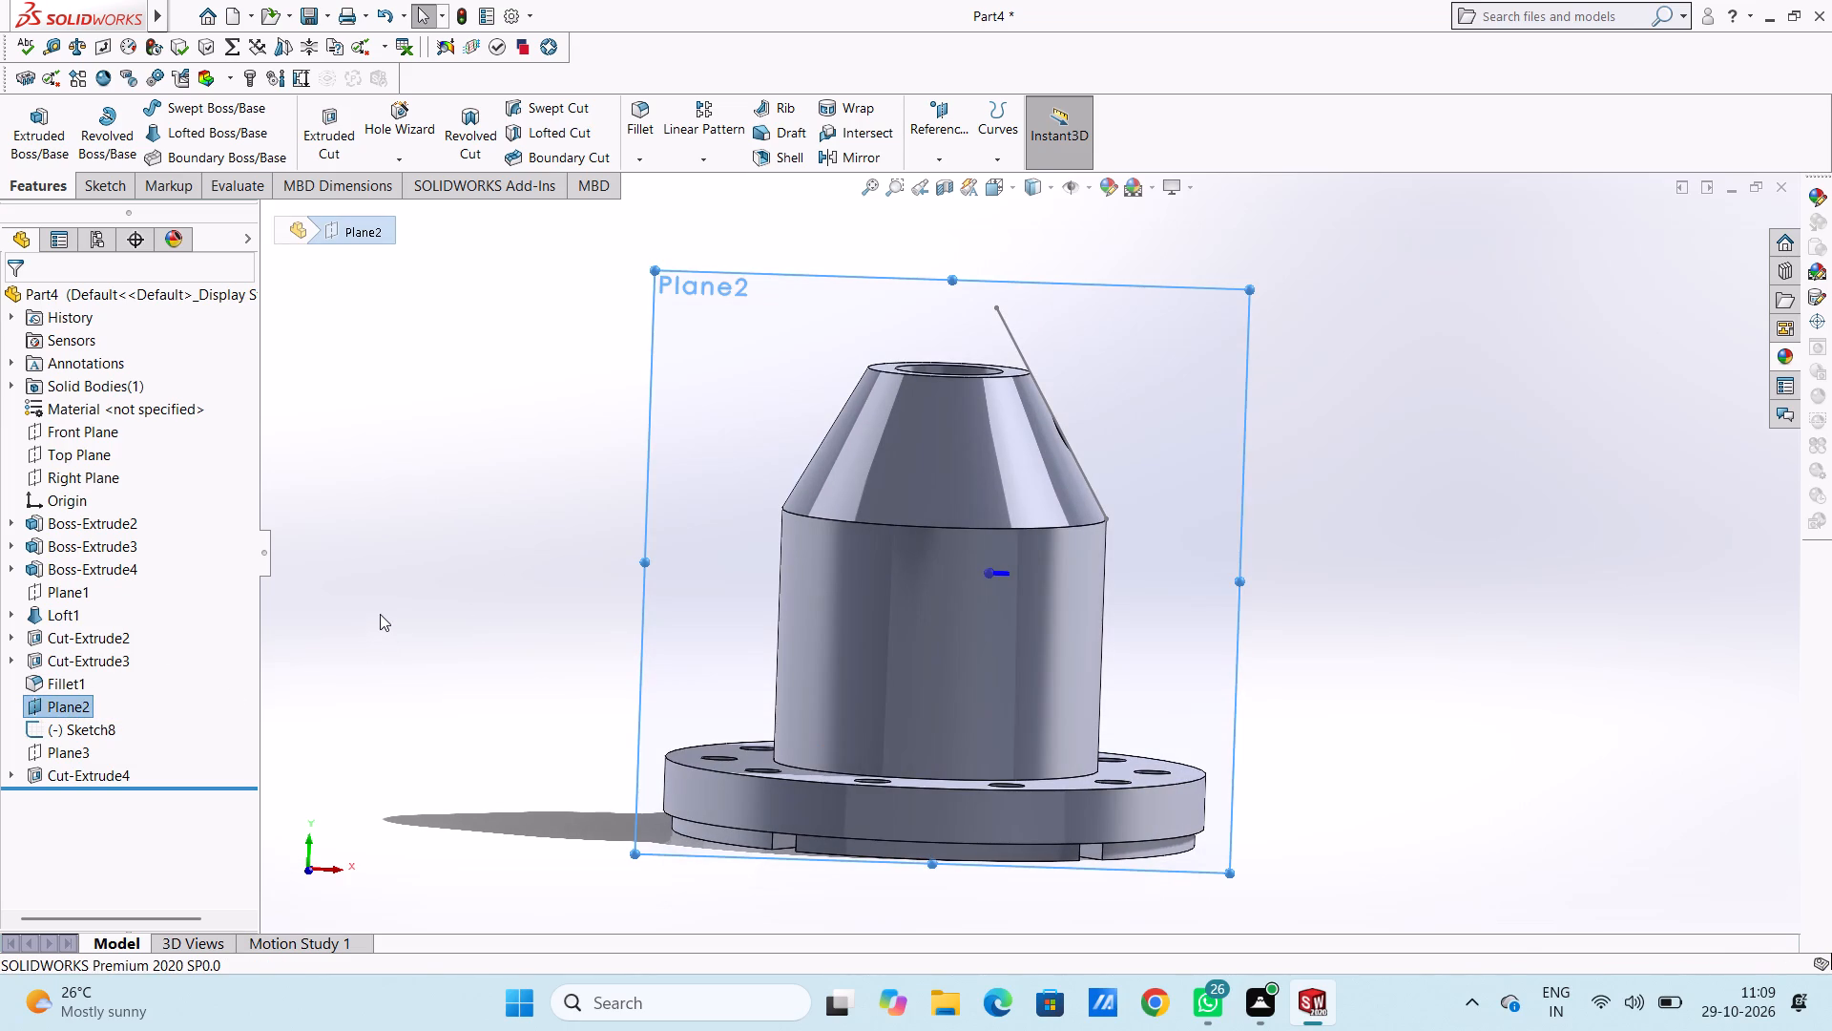
On Plane2, sketch a slanted line about 66 mm long from the cylinder's upper corner along the cone edge opposite the existing slanted line.
key(ctrl+1)
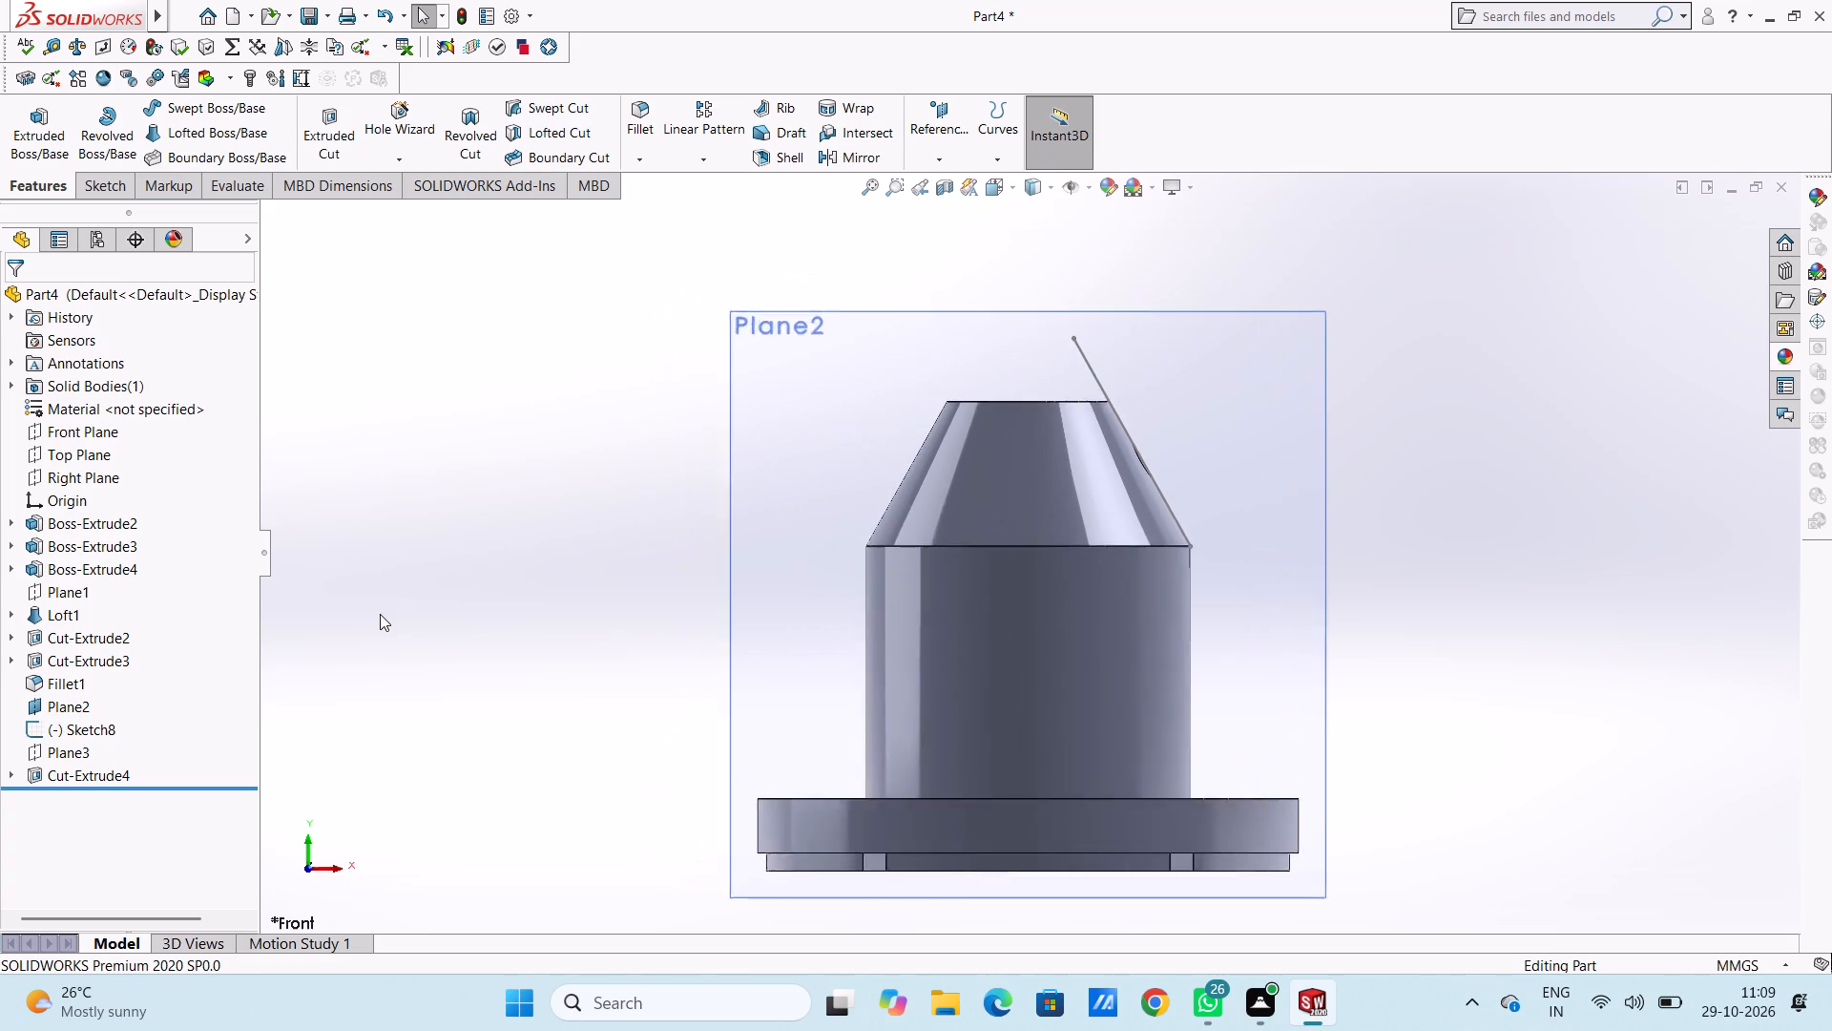
scroll(801, 582, up, 4)
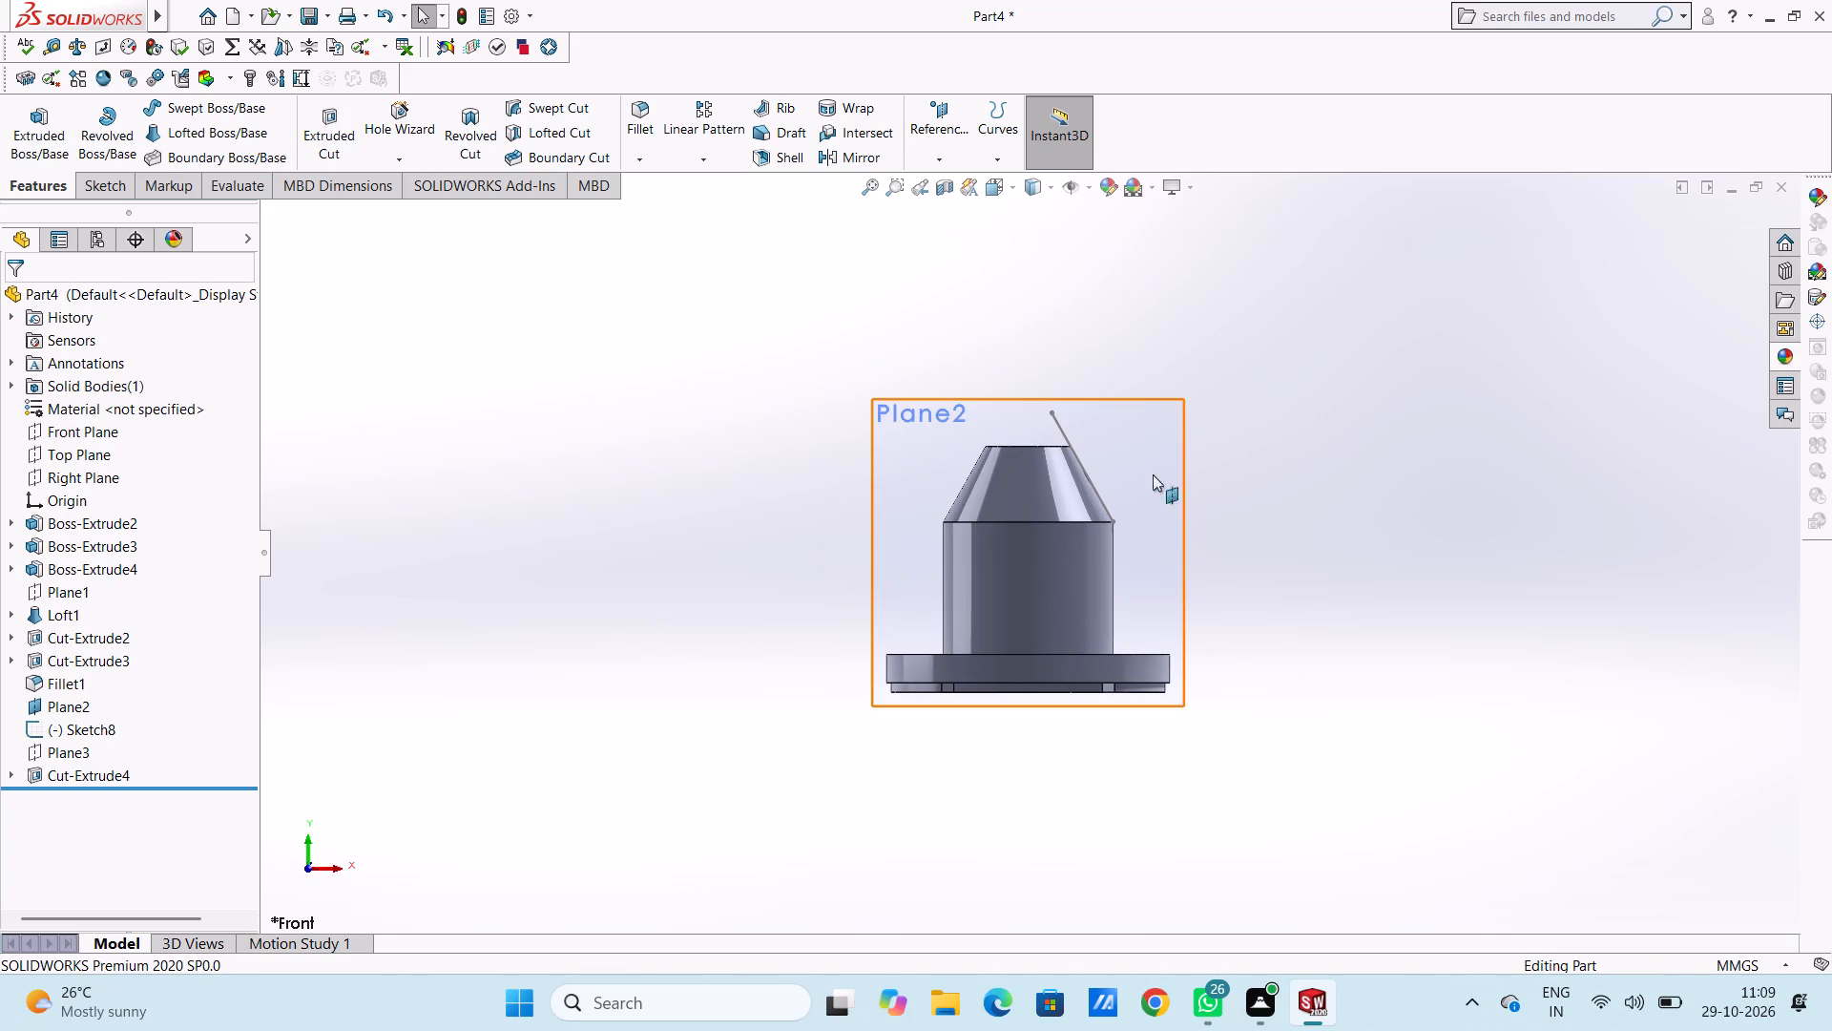
click(1137, 470)
click(1222, 422)
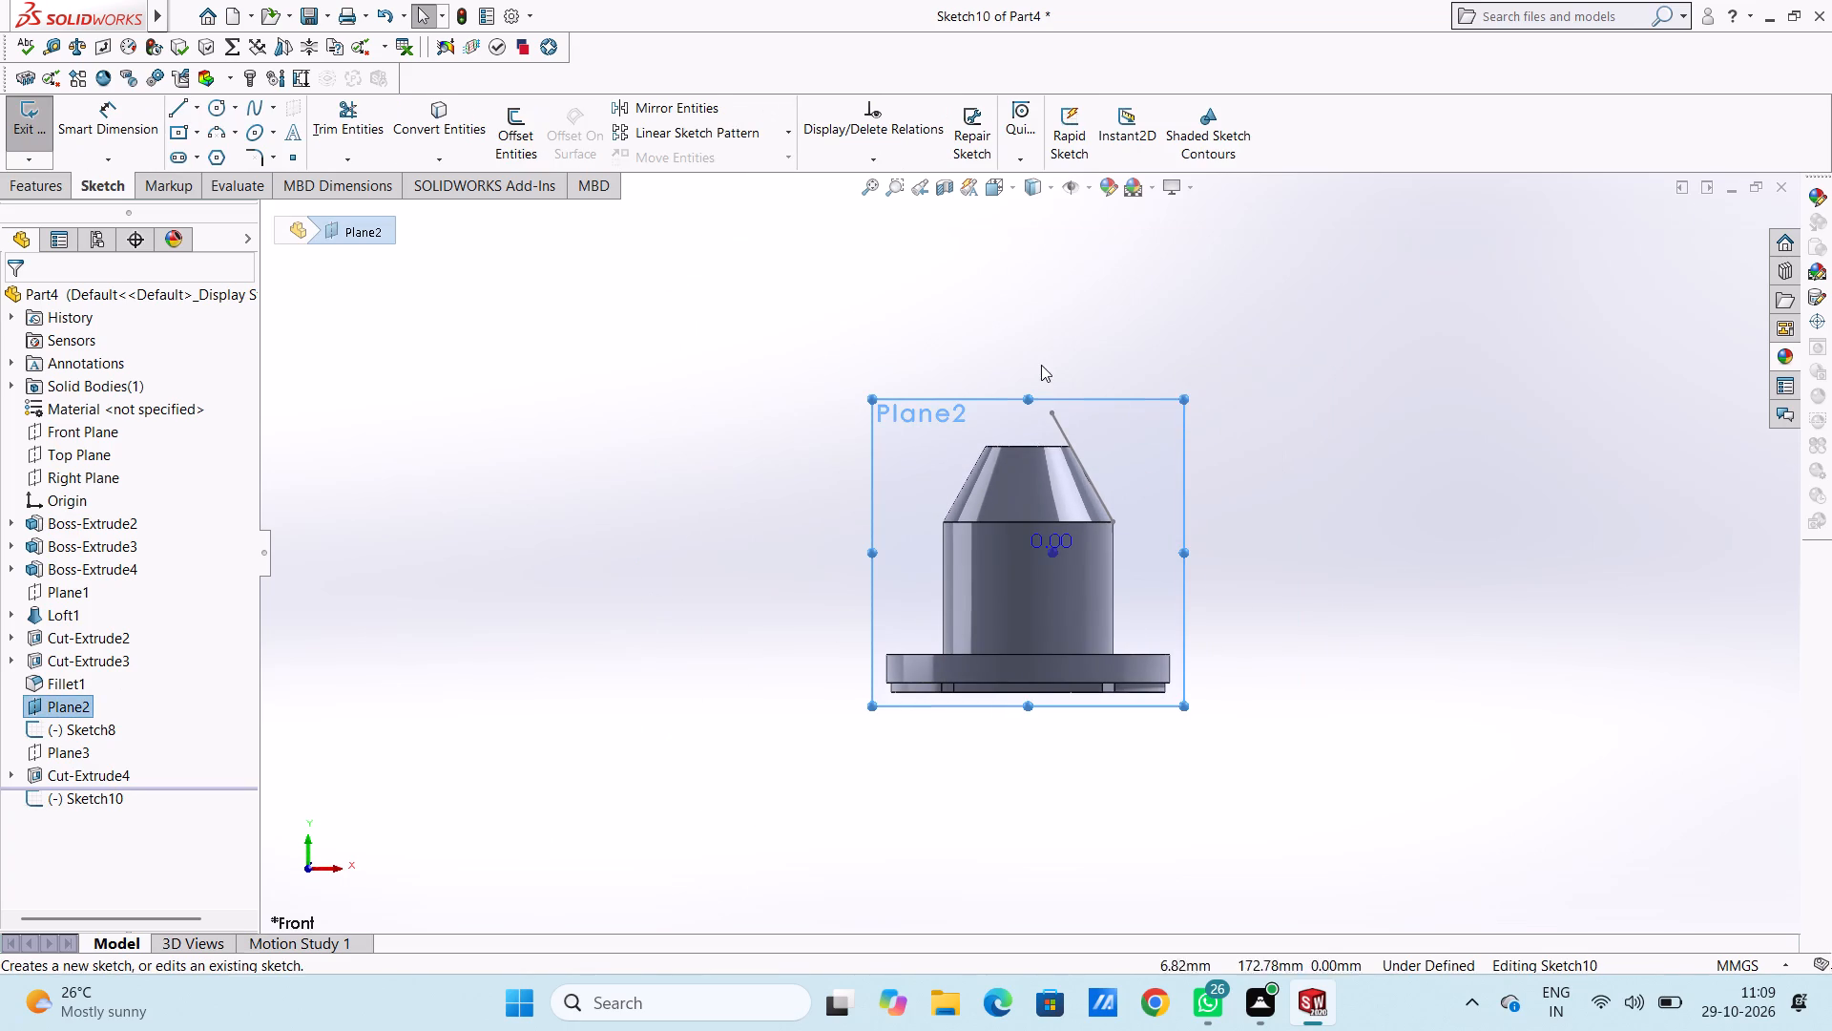
click(1041, 365)
scroll(1141, 505, down, 3)
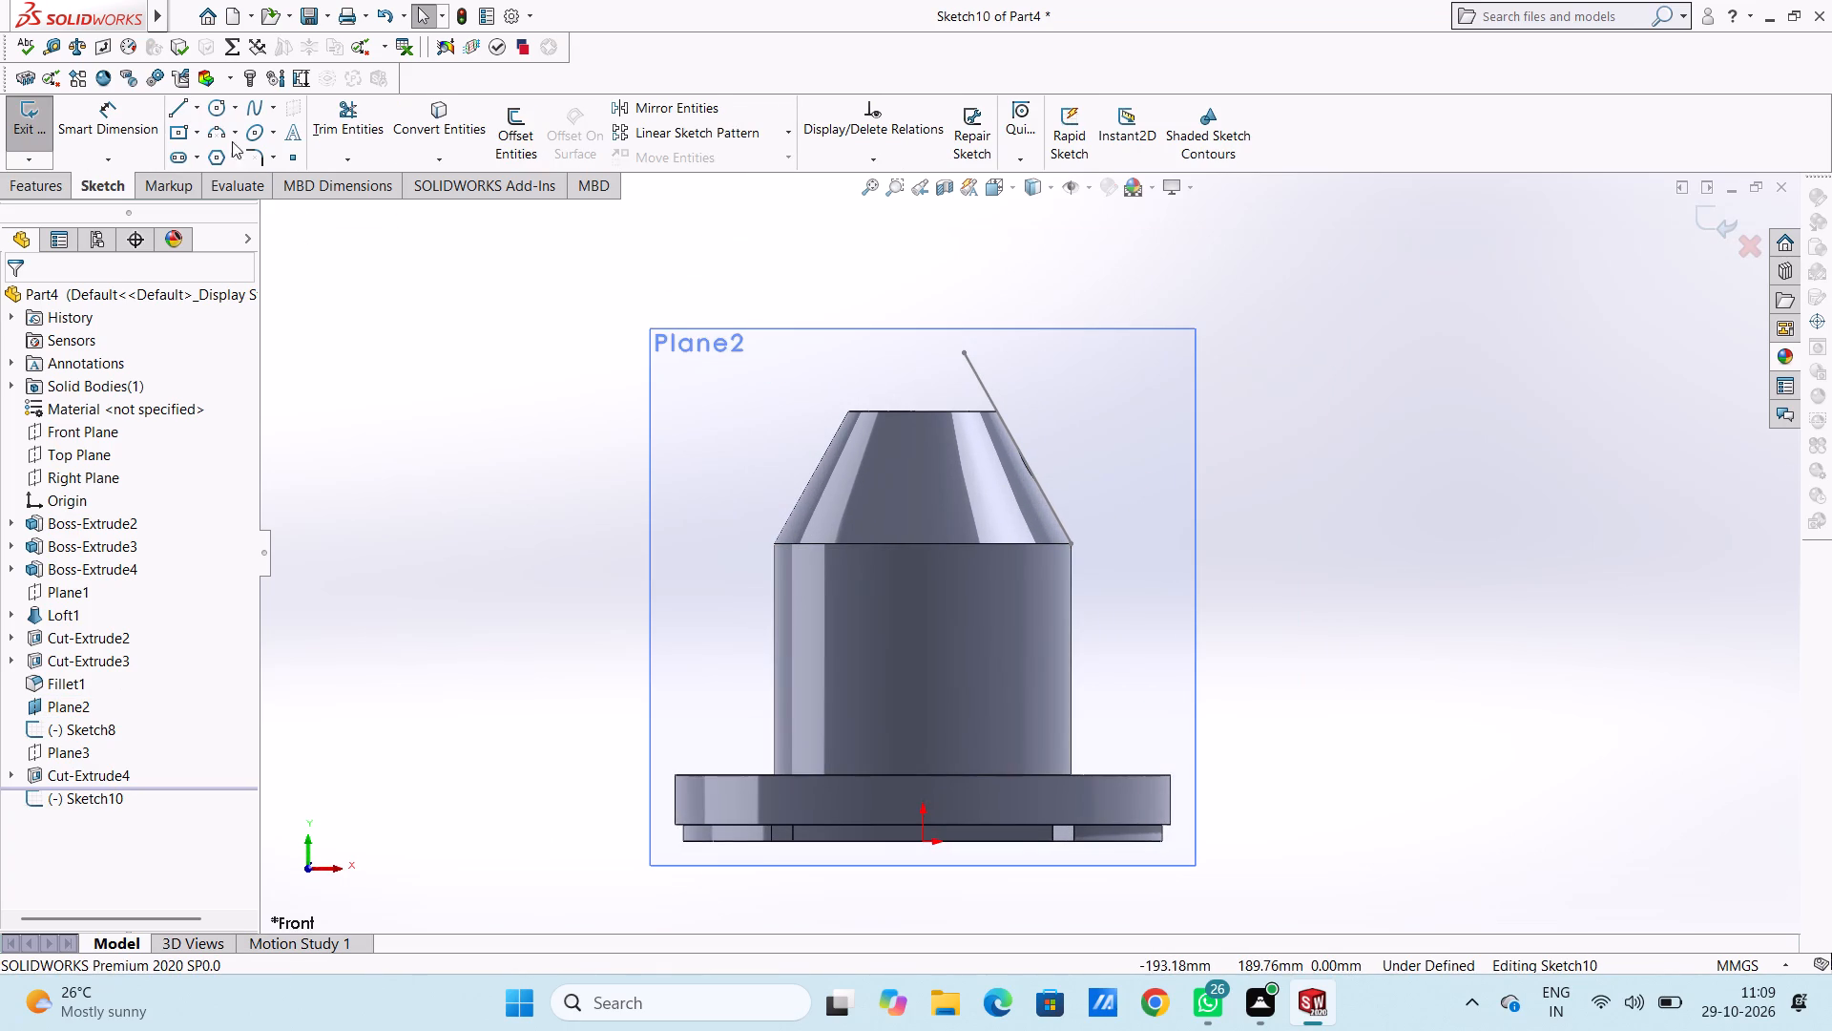
click(177, 109)
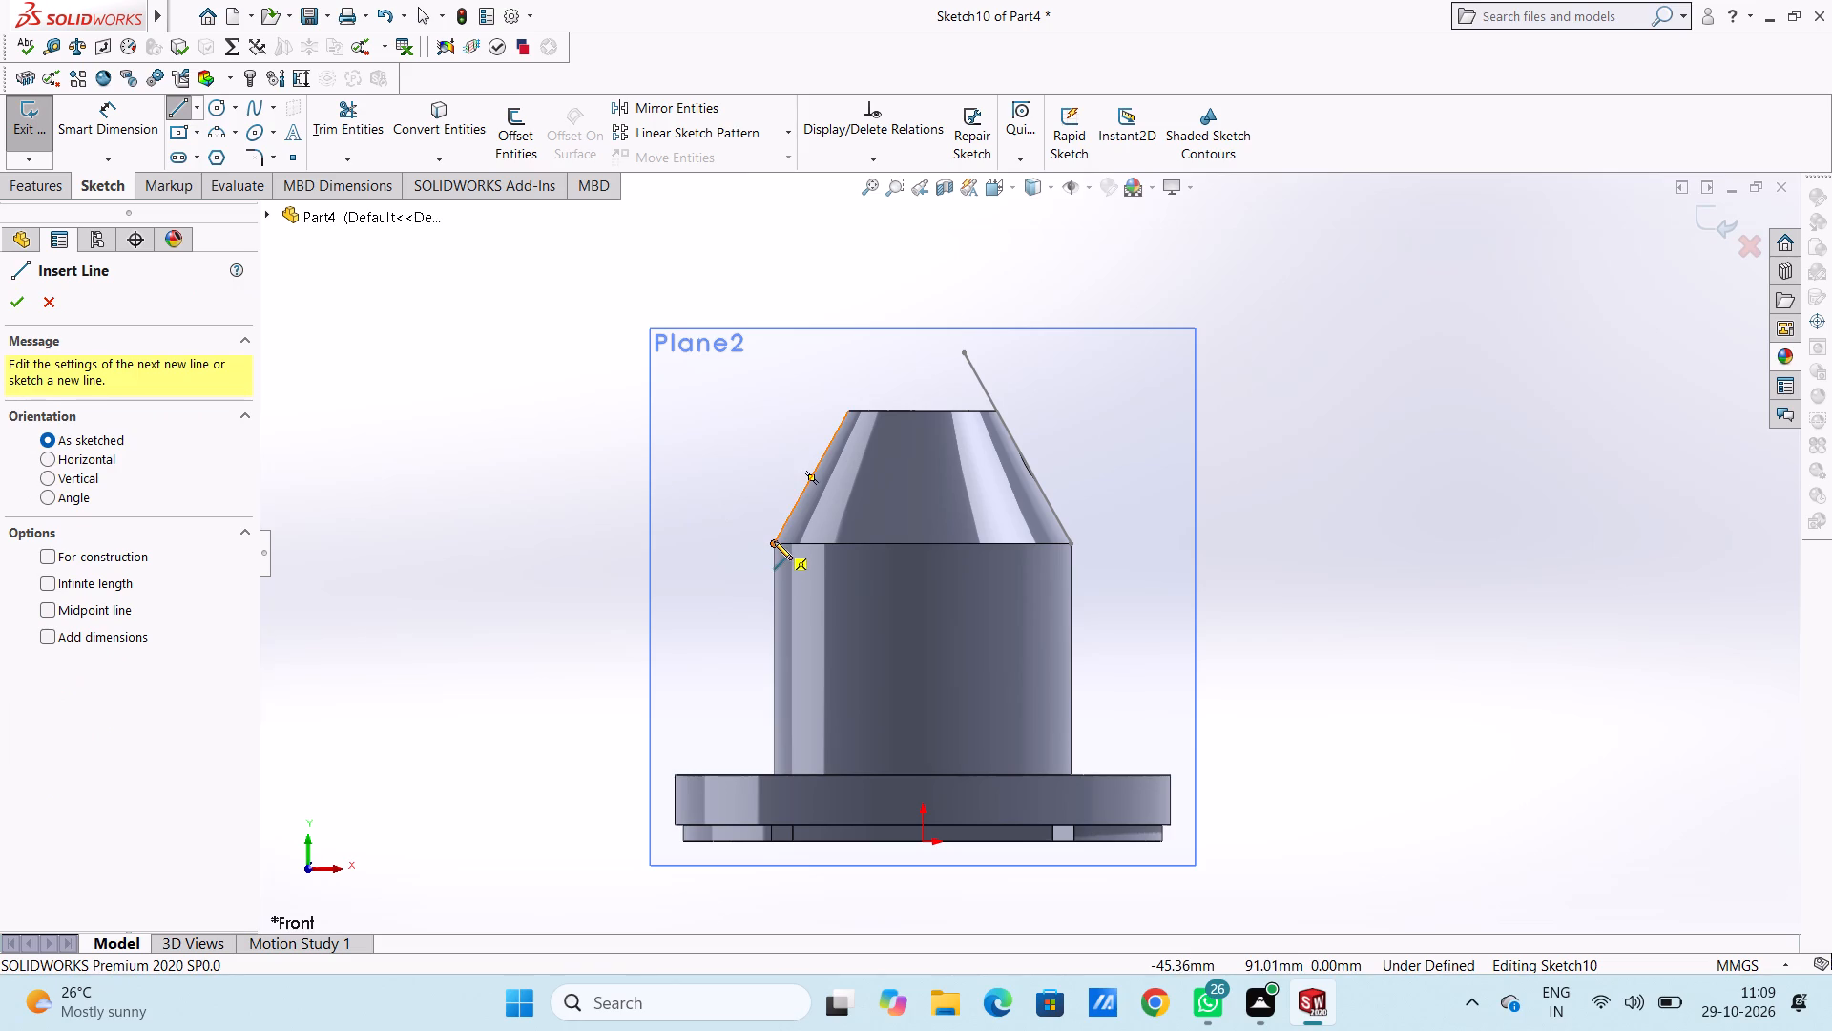
click(774, 541)
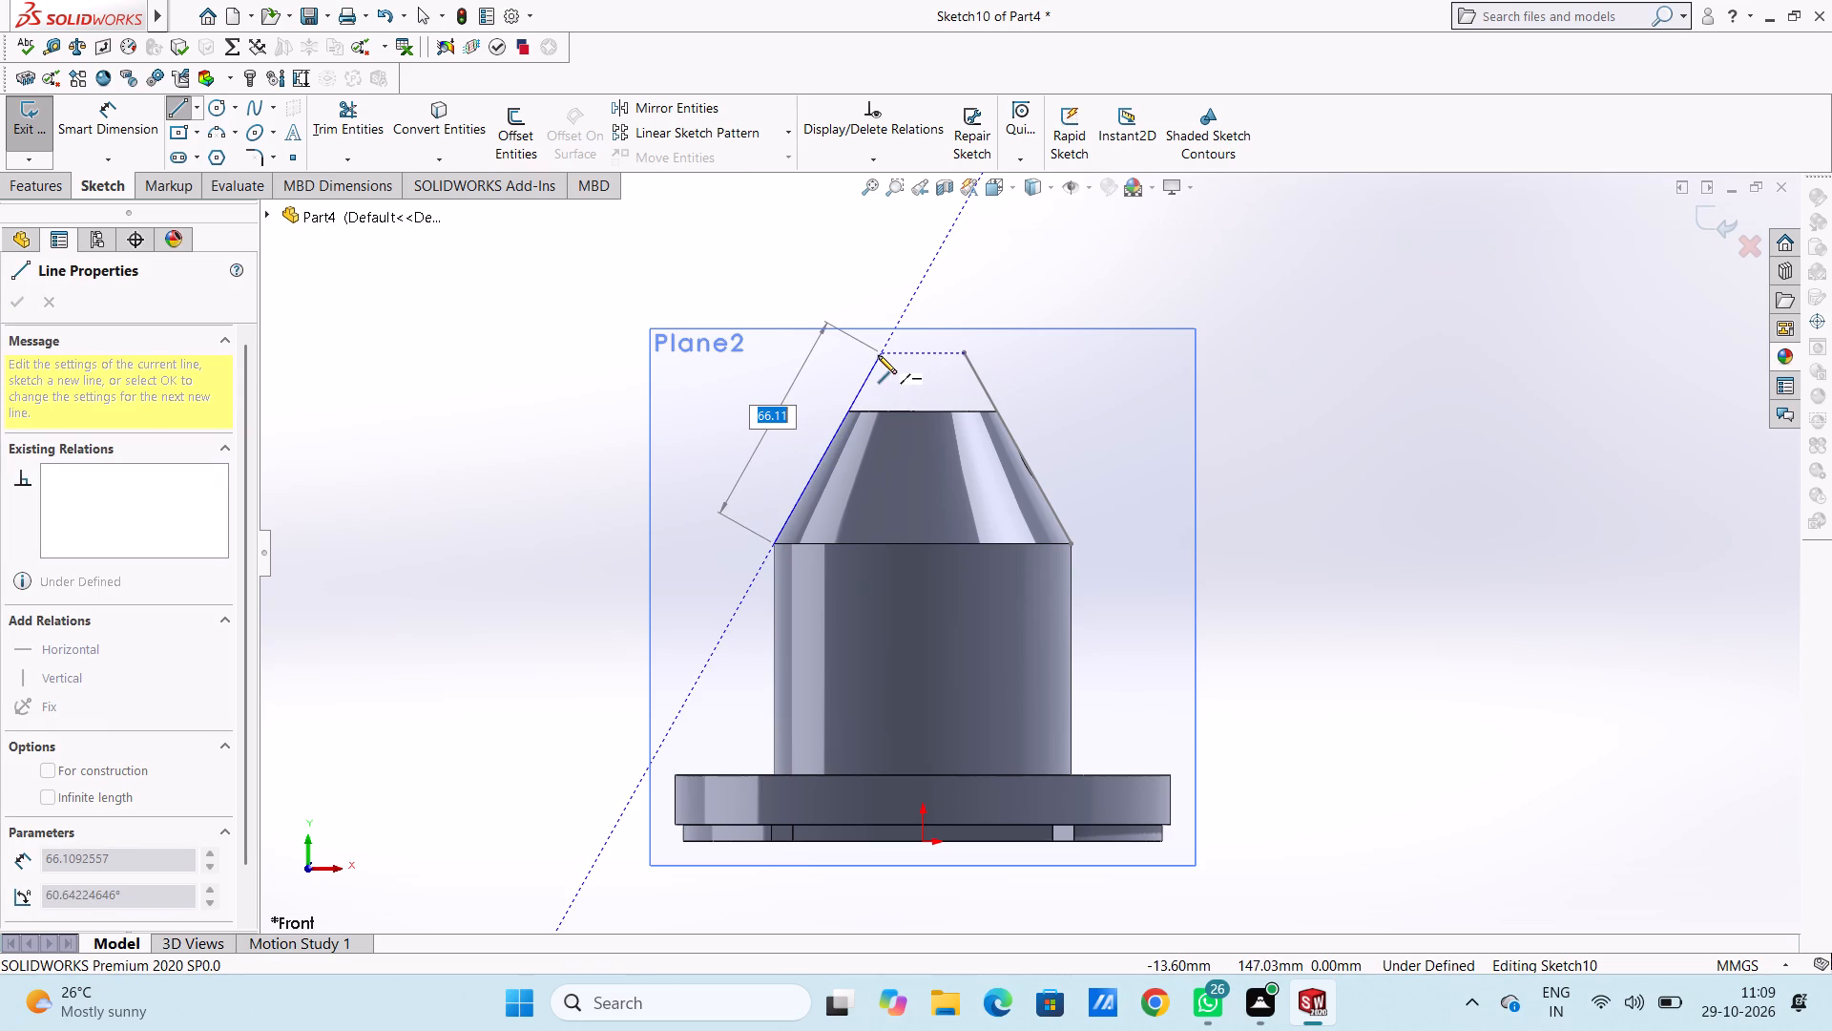
click(878, 355)
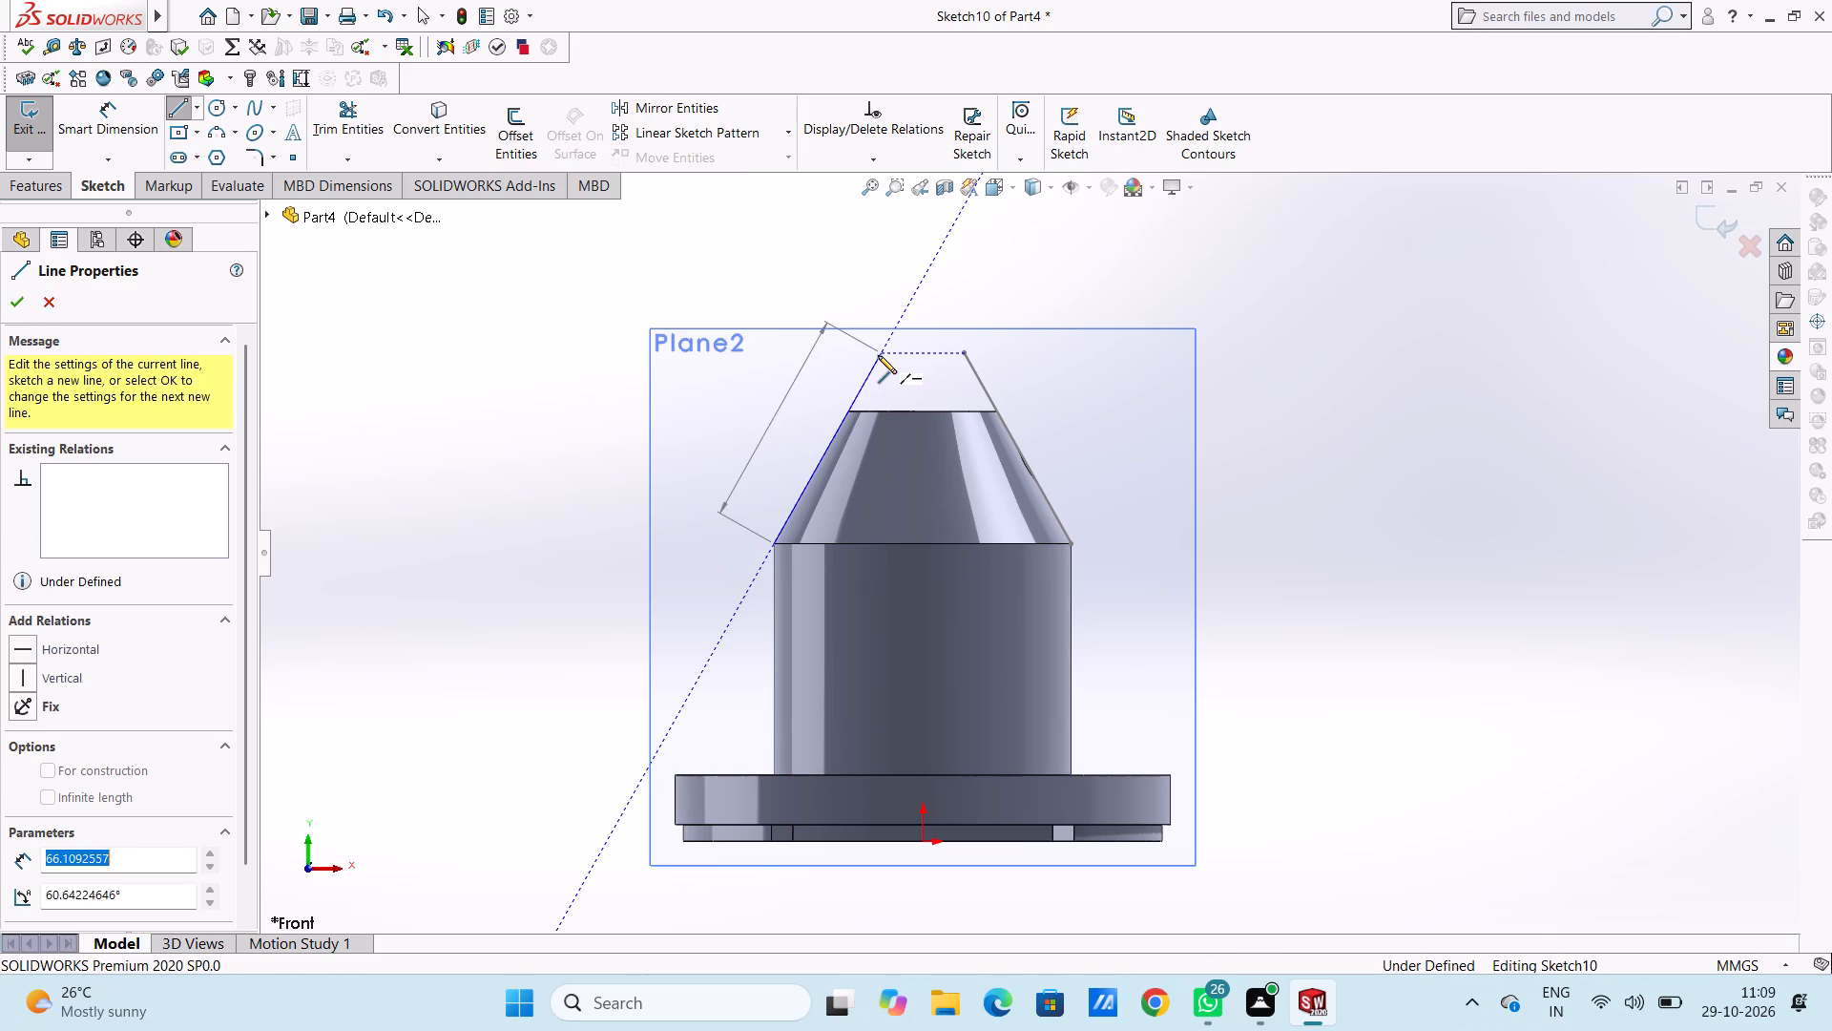
right_click(531, 346)
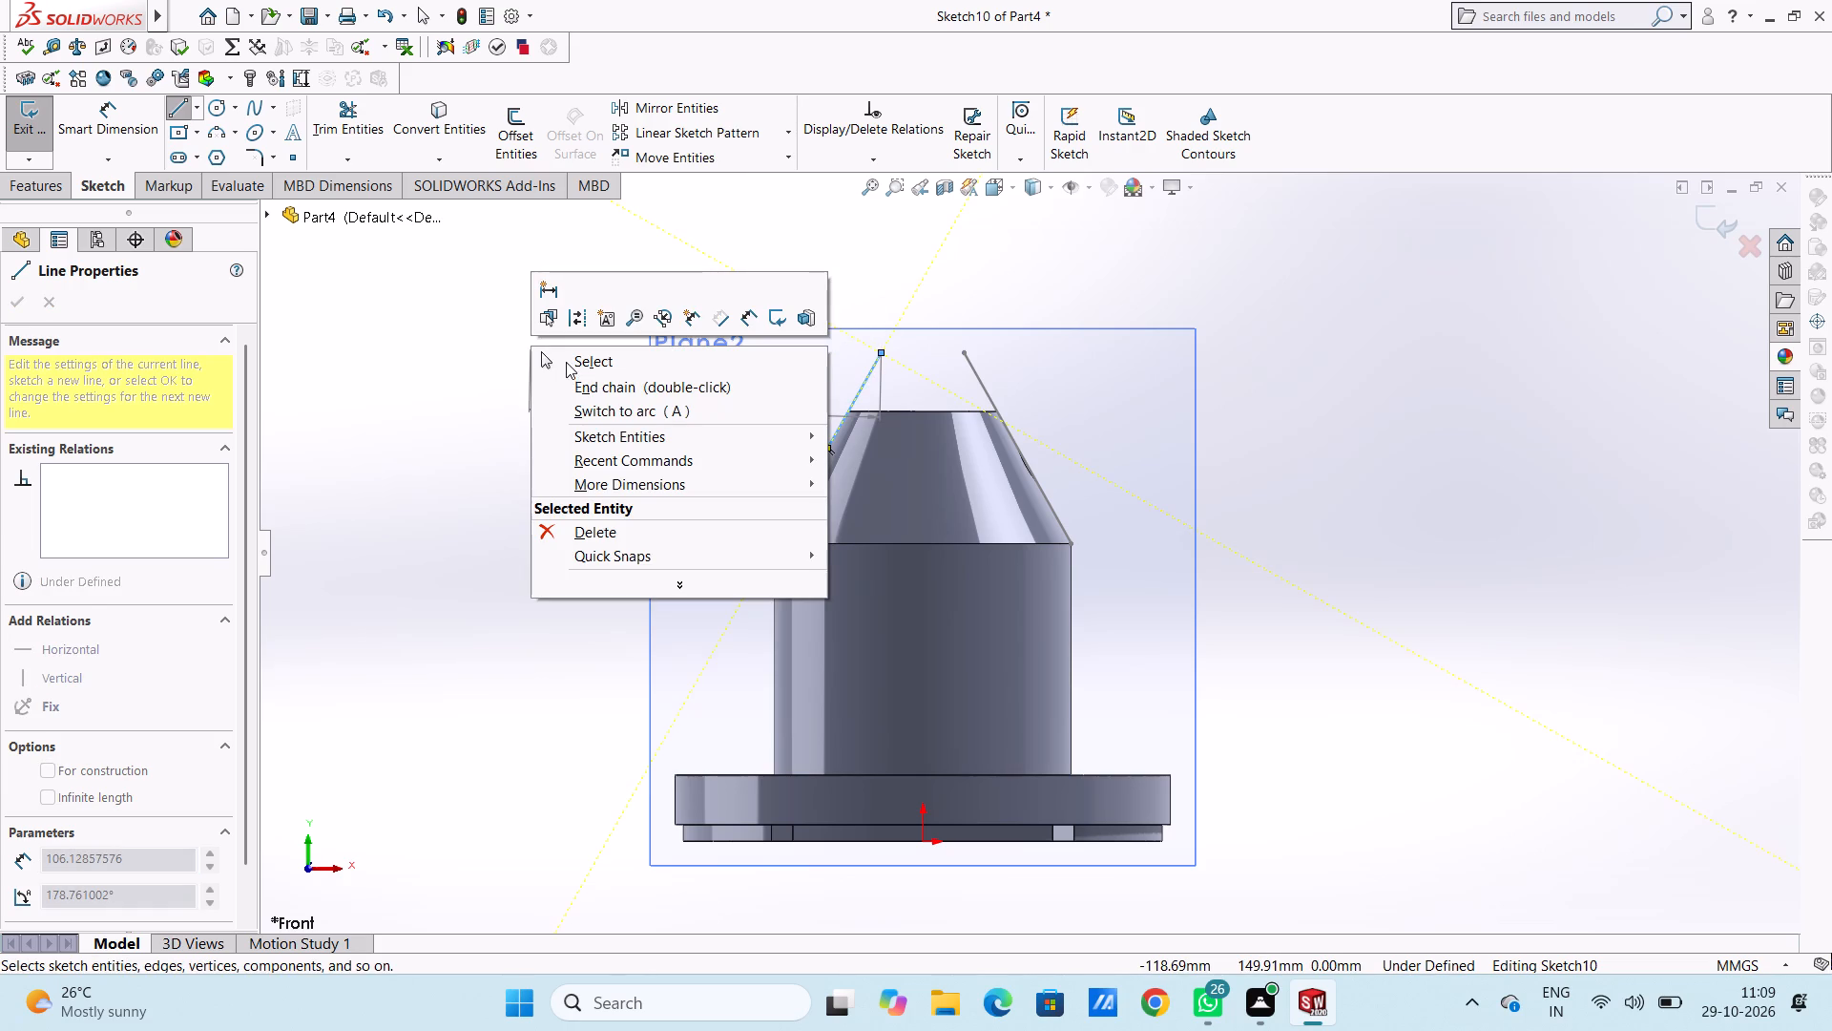
click(566, 362)
click(544, 383)
Dimension the vertical height of the new slanted line.
click(122, 101)
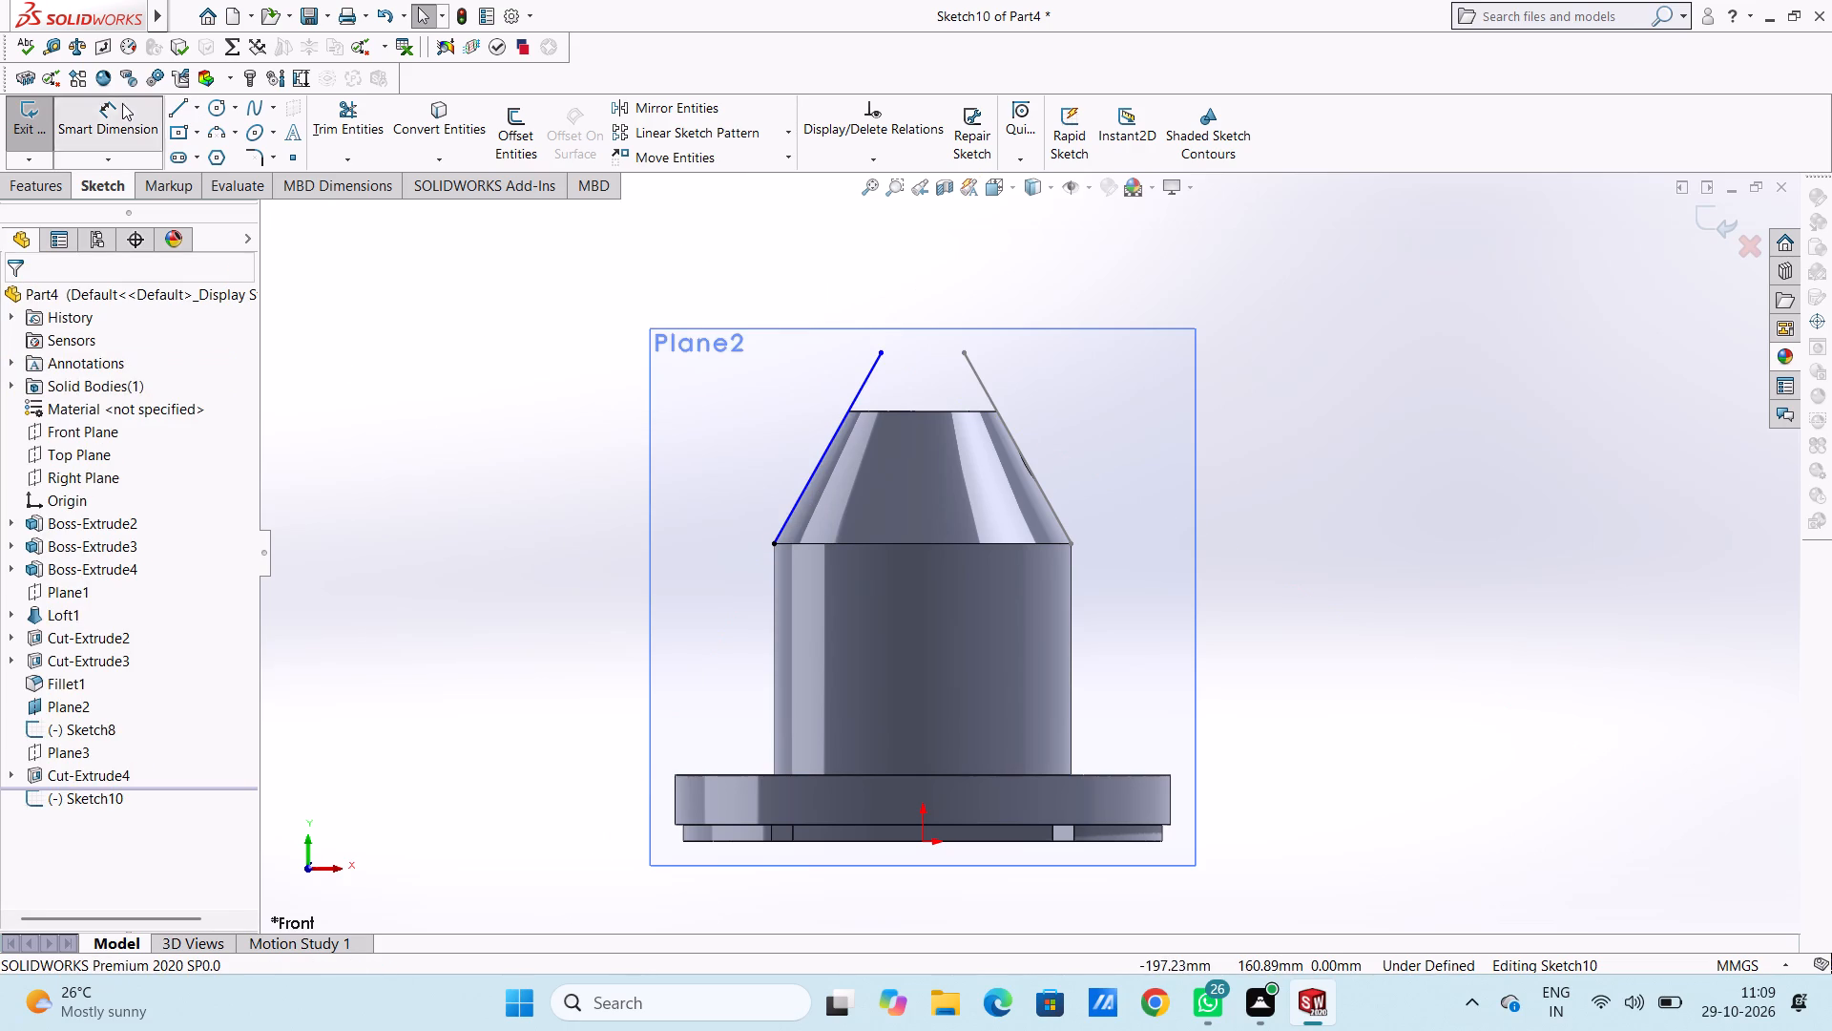
click(865, 380)
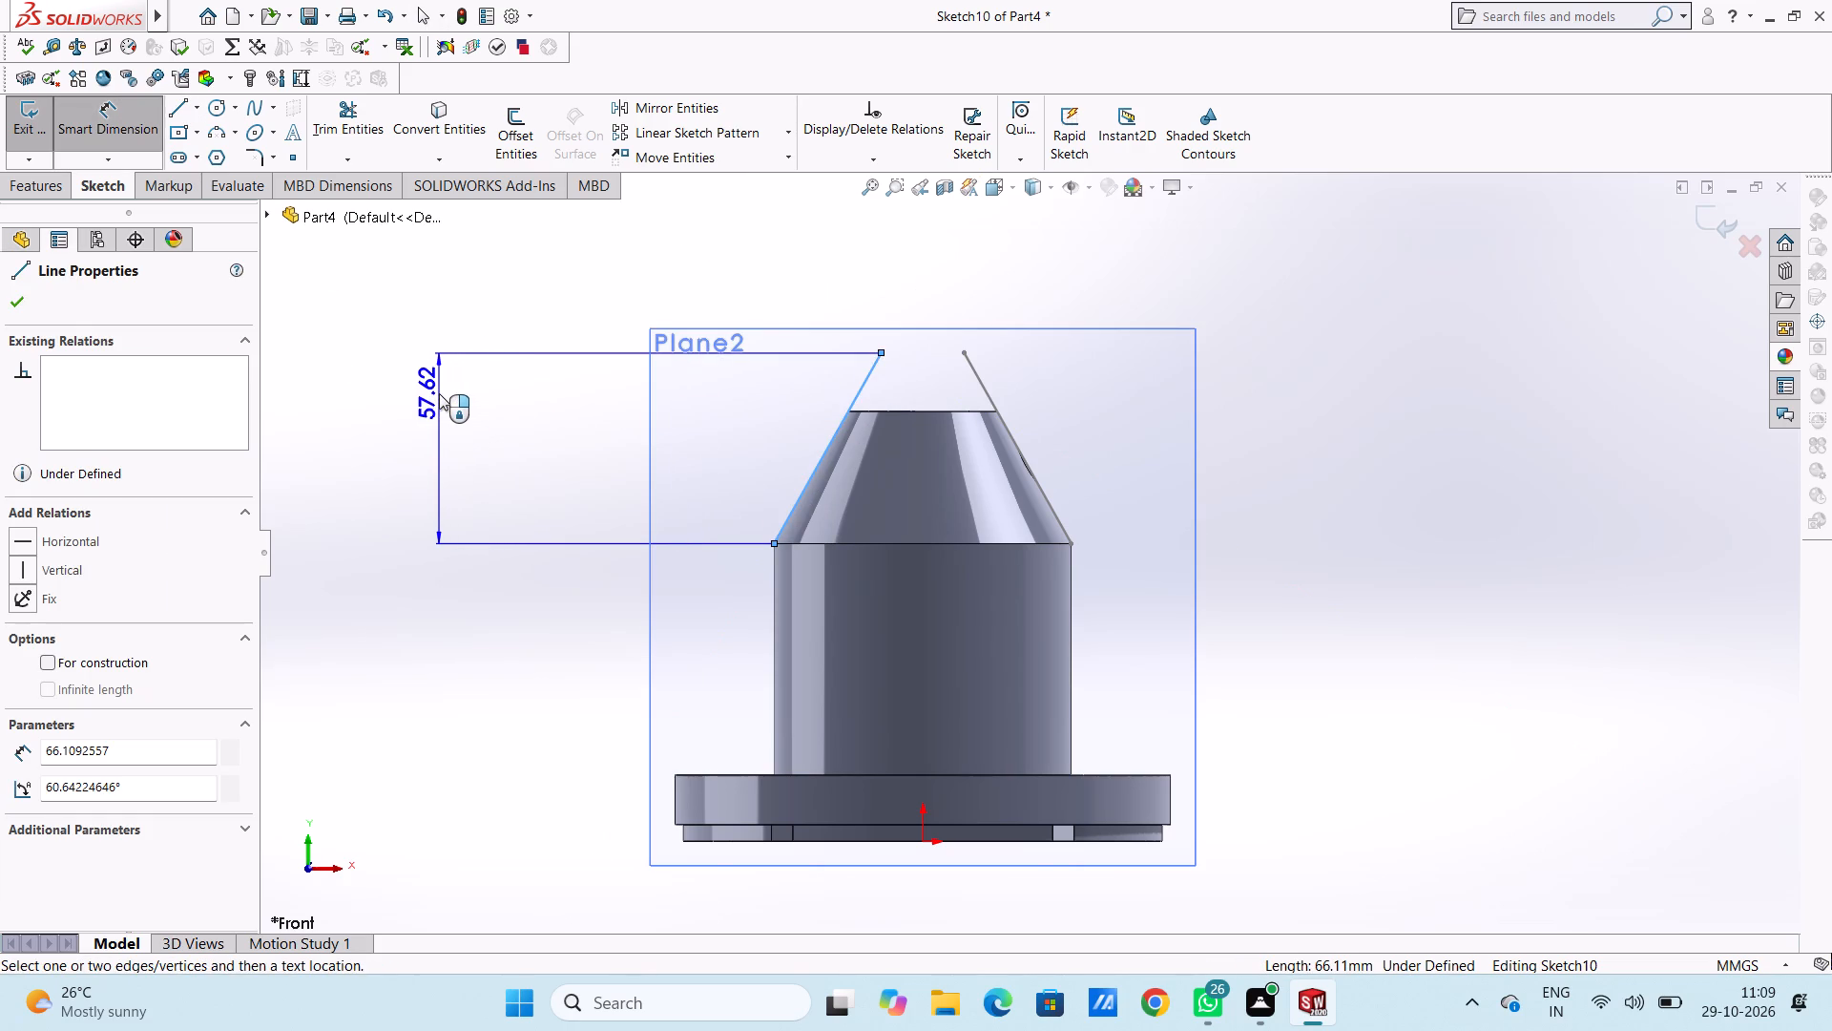
click(439, 392)
click(350, 355)
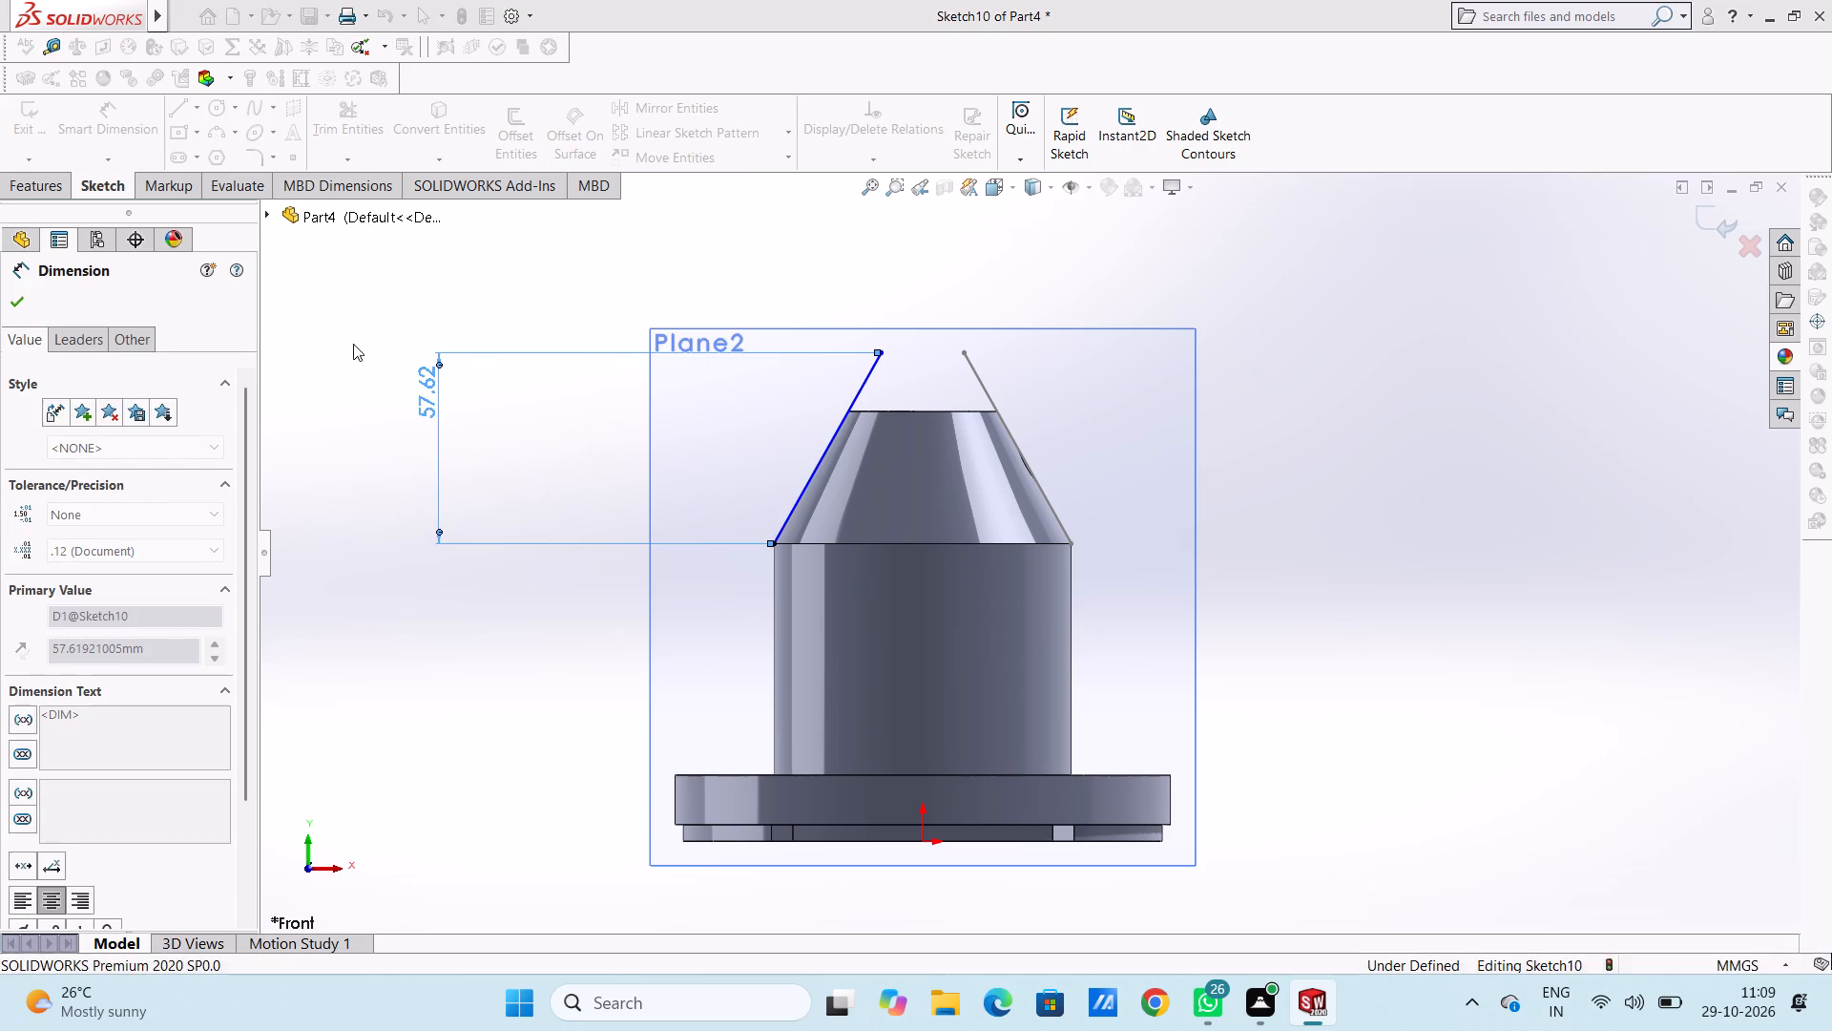
click(352, 340)
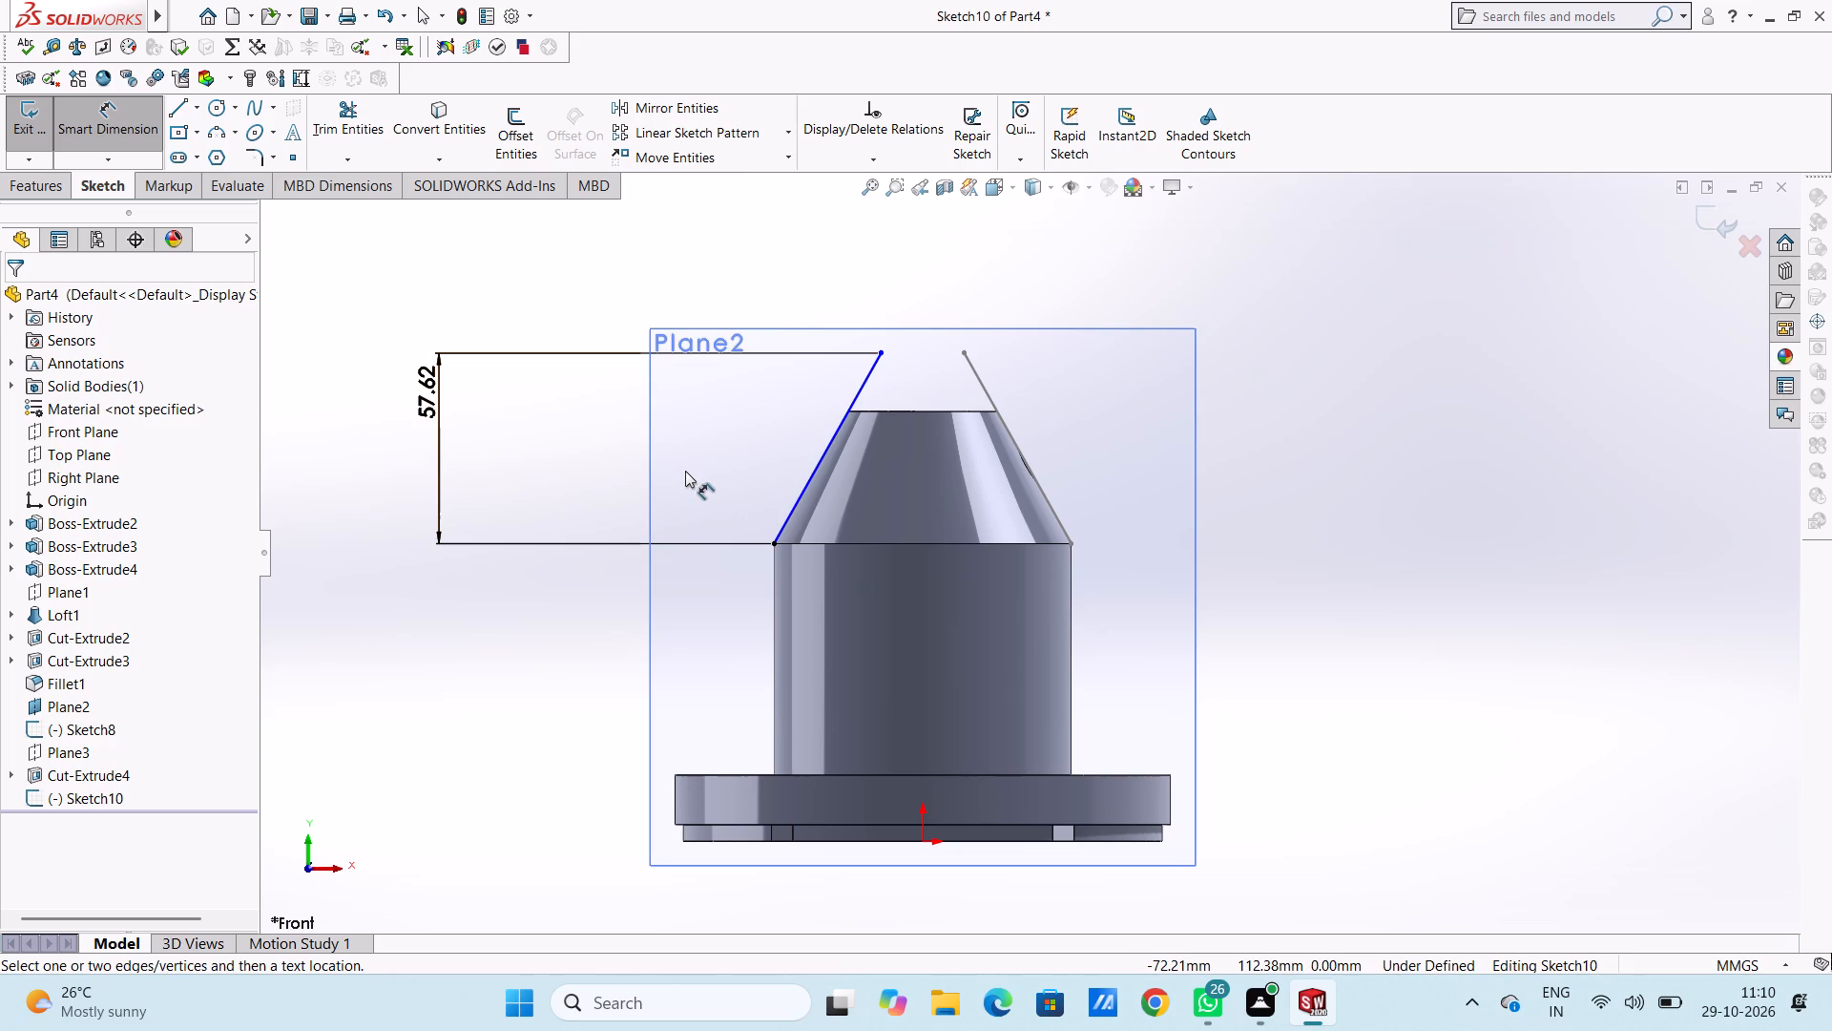
Dimension the perpendicular distance between the slanted line and the origin.
click(870, 366)
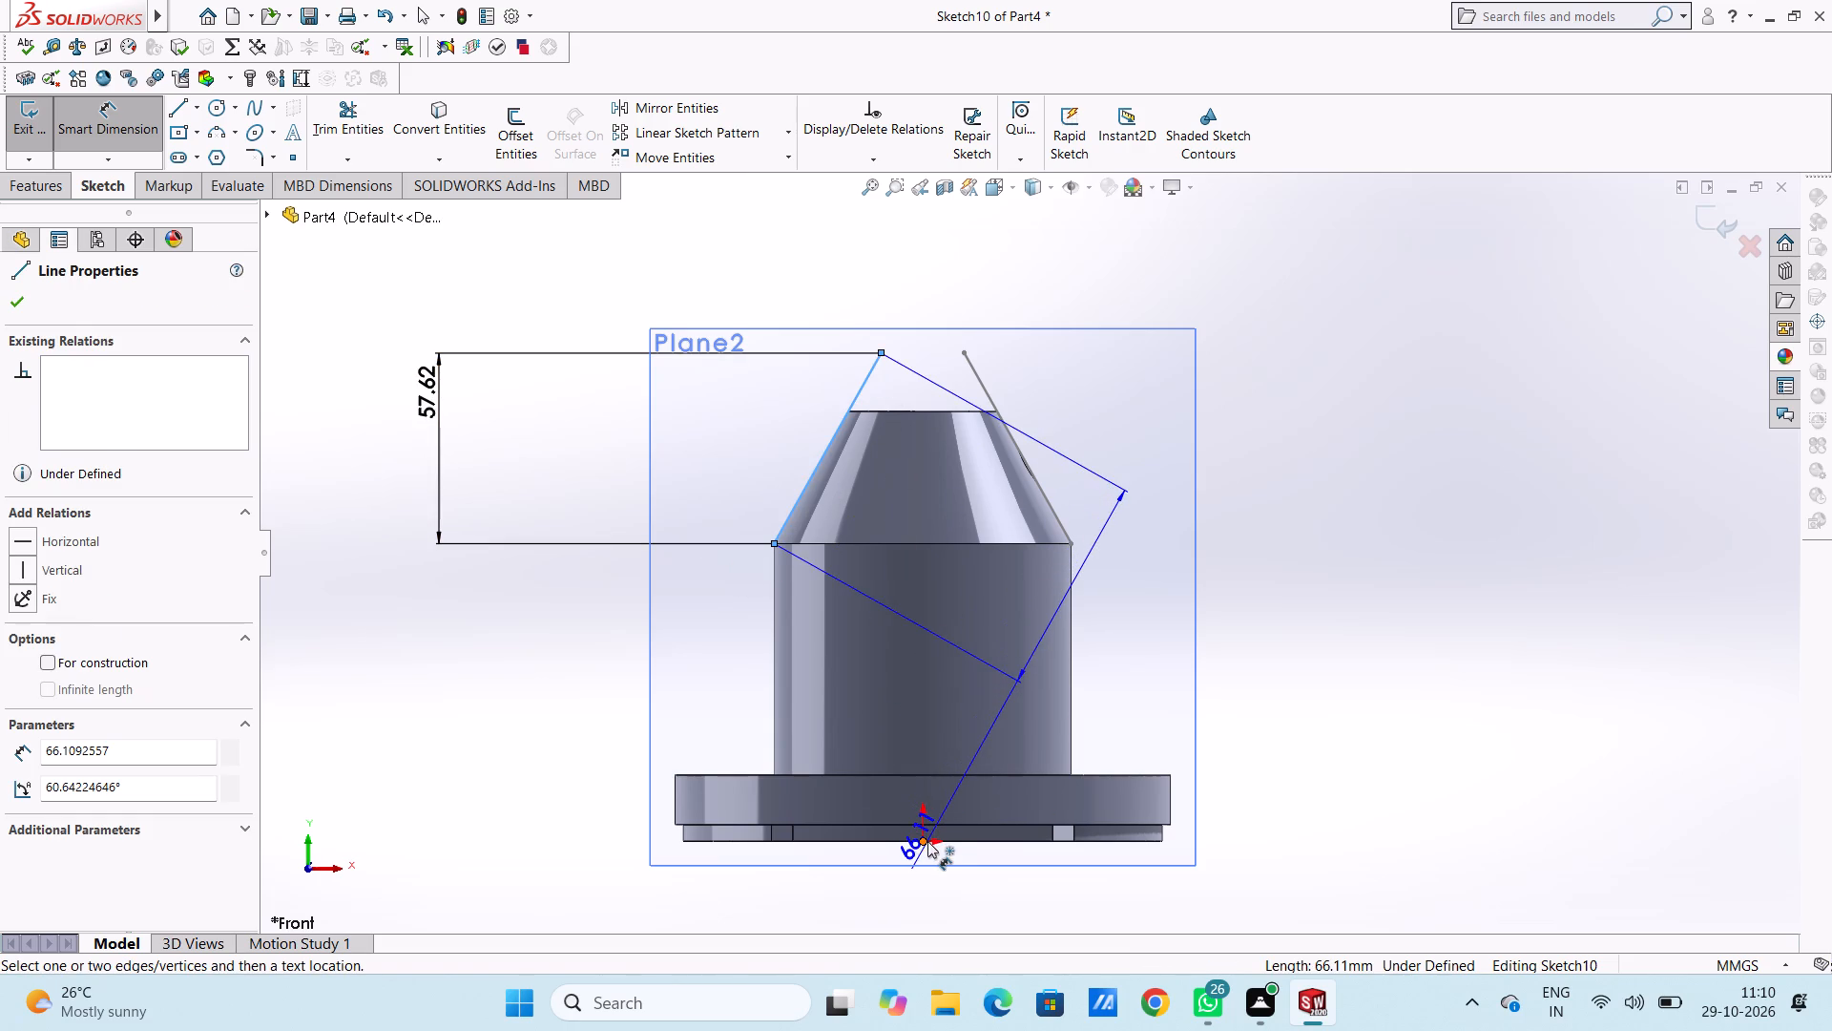
click(922, 840)
scroll(907, 867, up, 4)
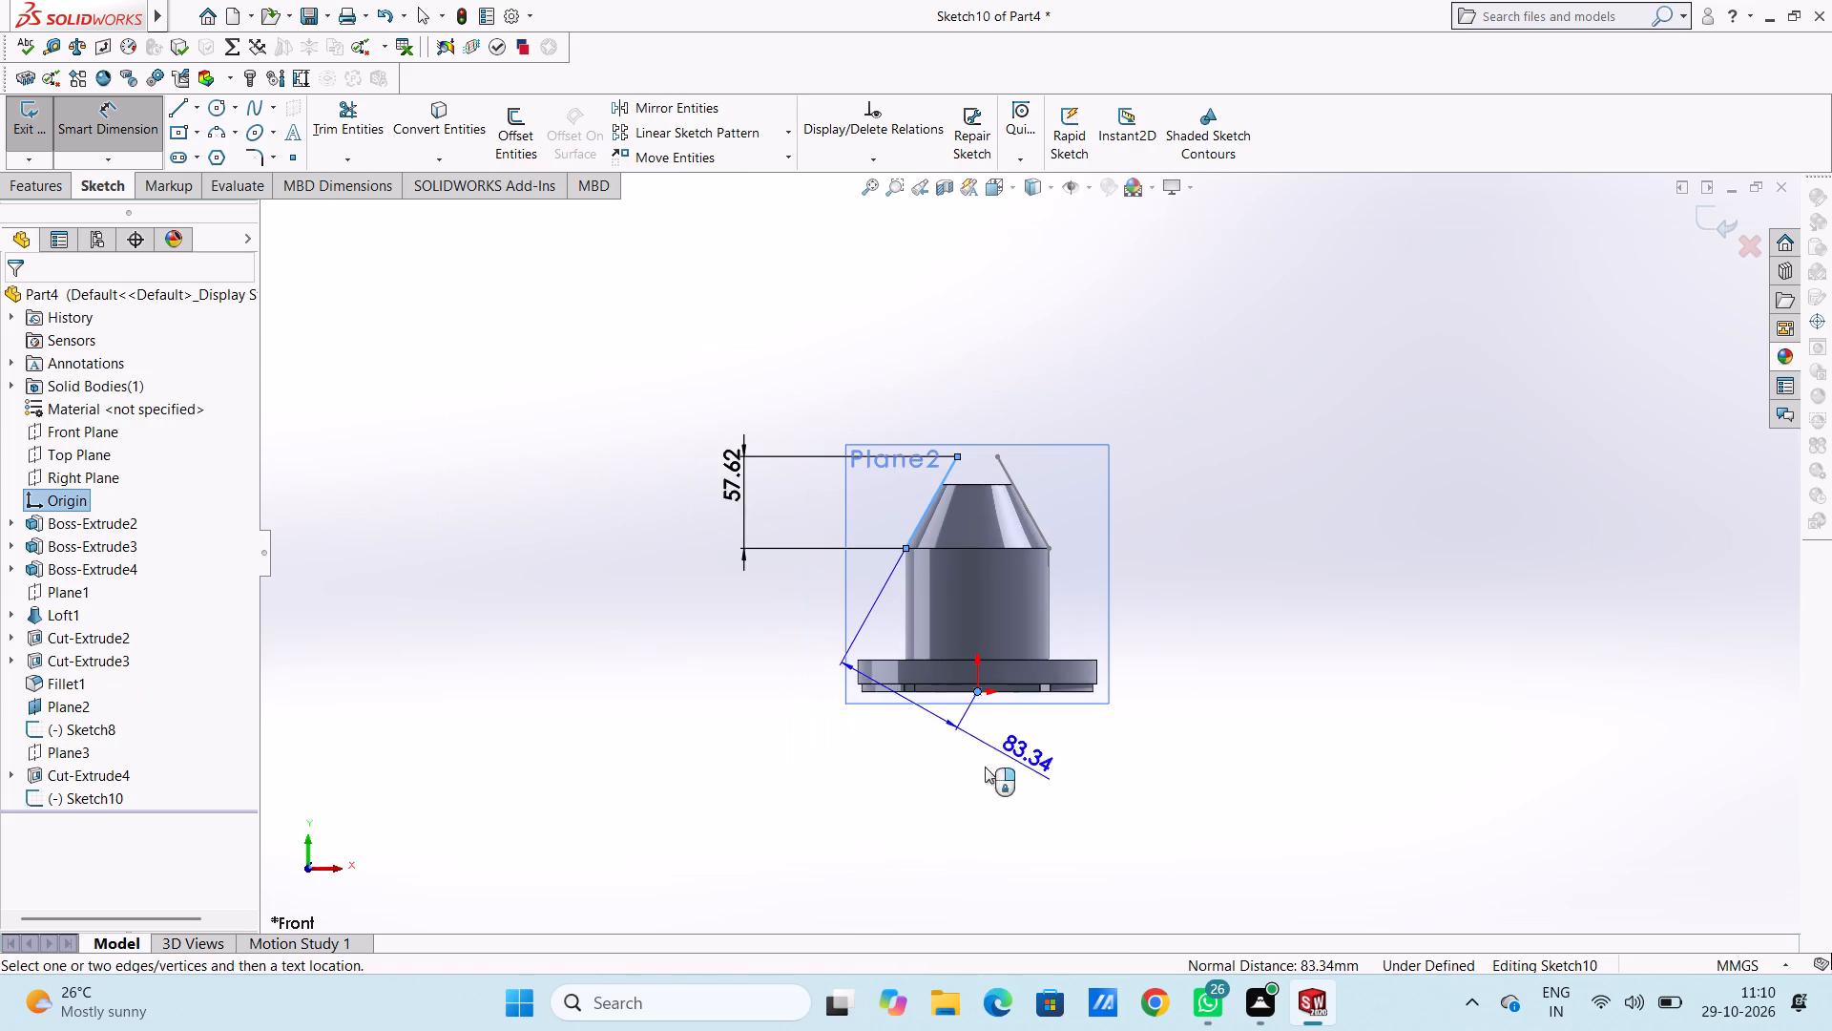
click(782, 778)
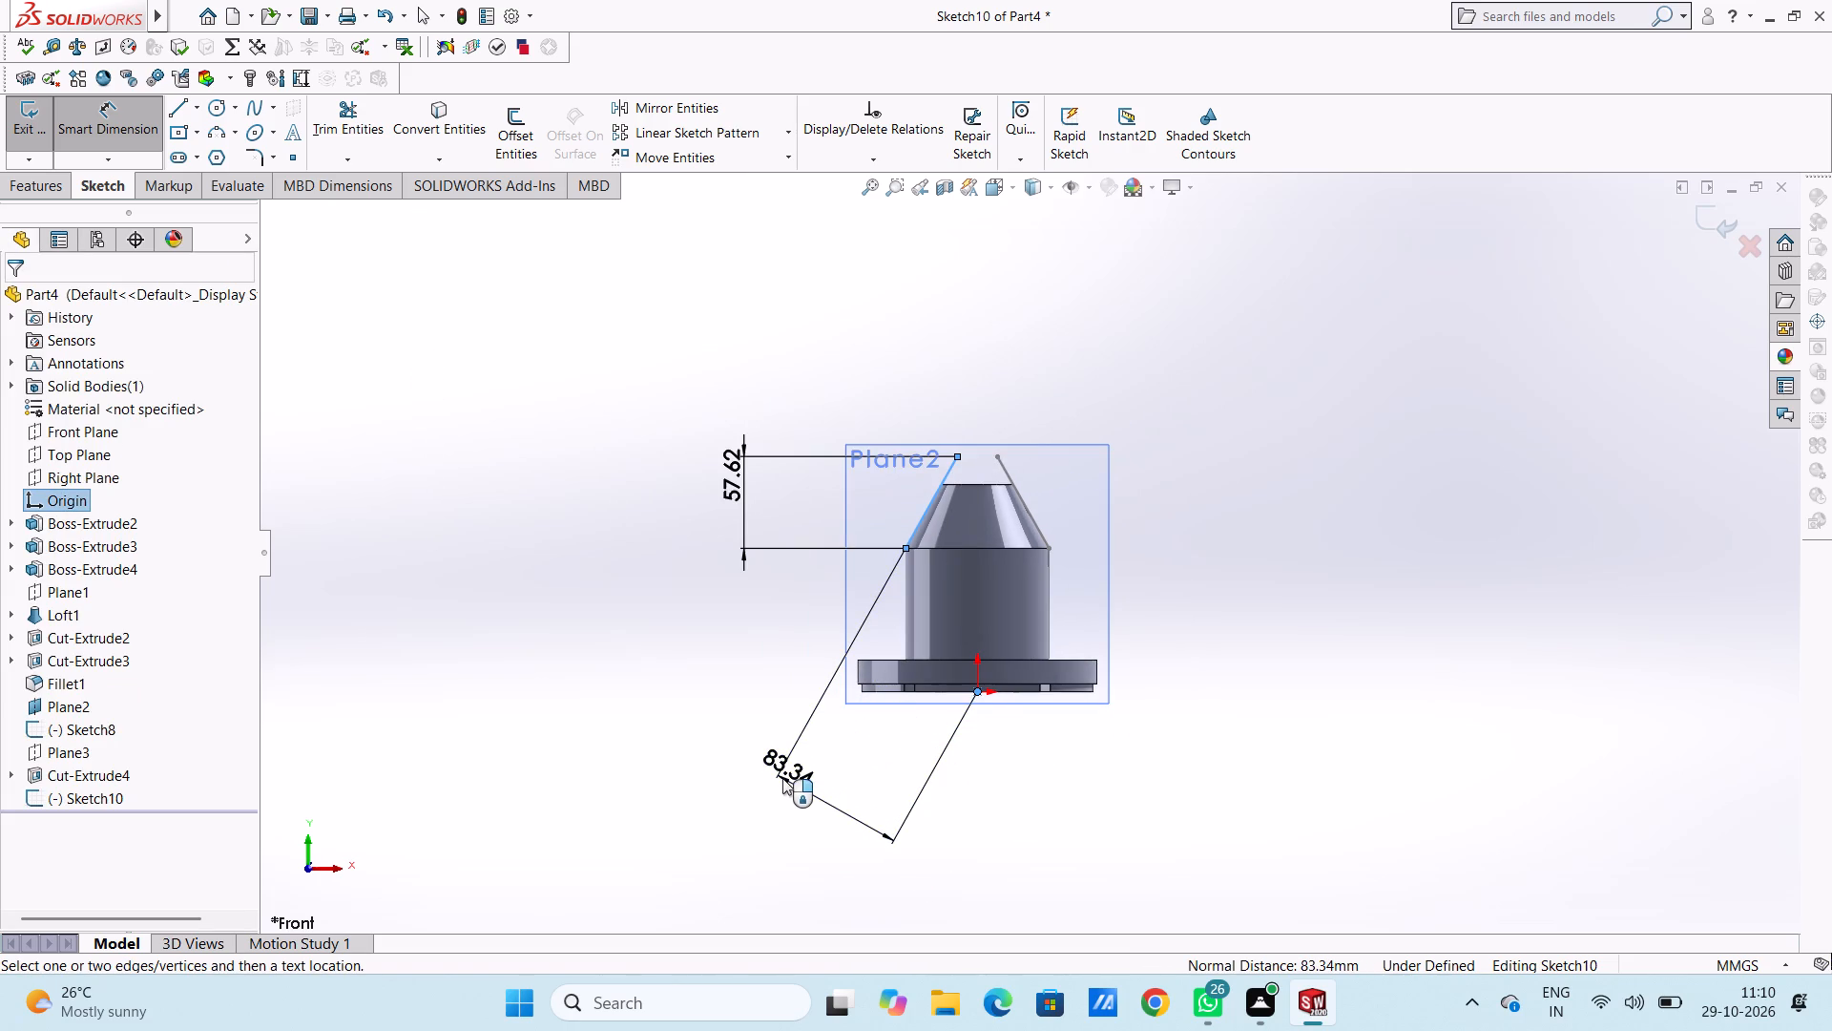
click(698, 747)
click(635, 641)
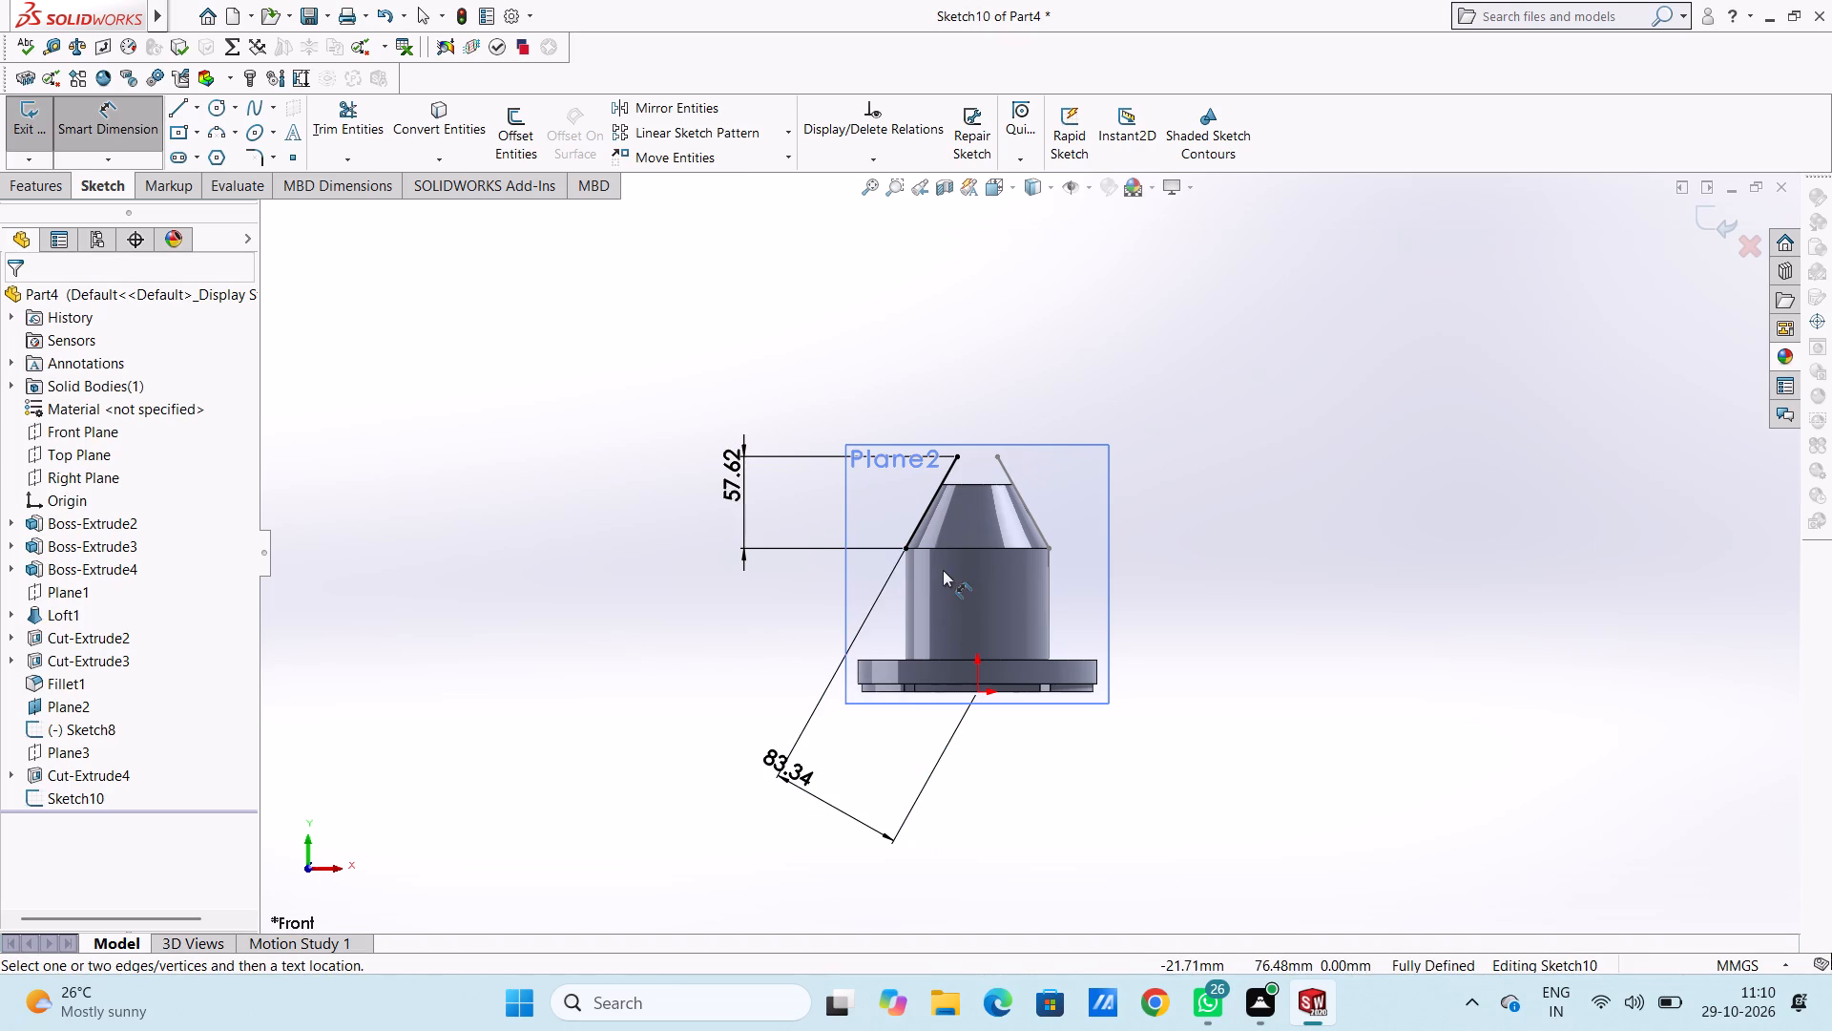
scroll(968, 518, down, 1)
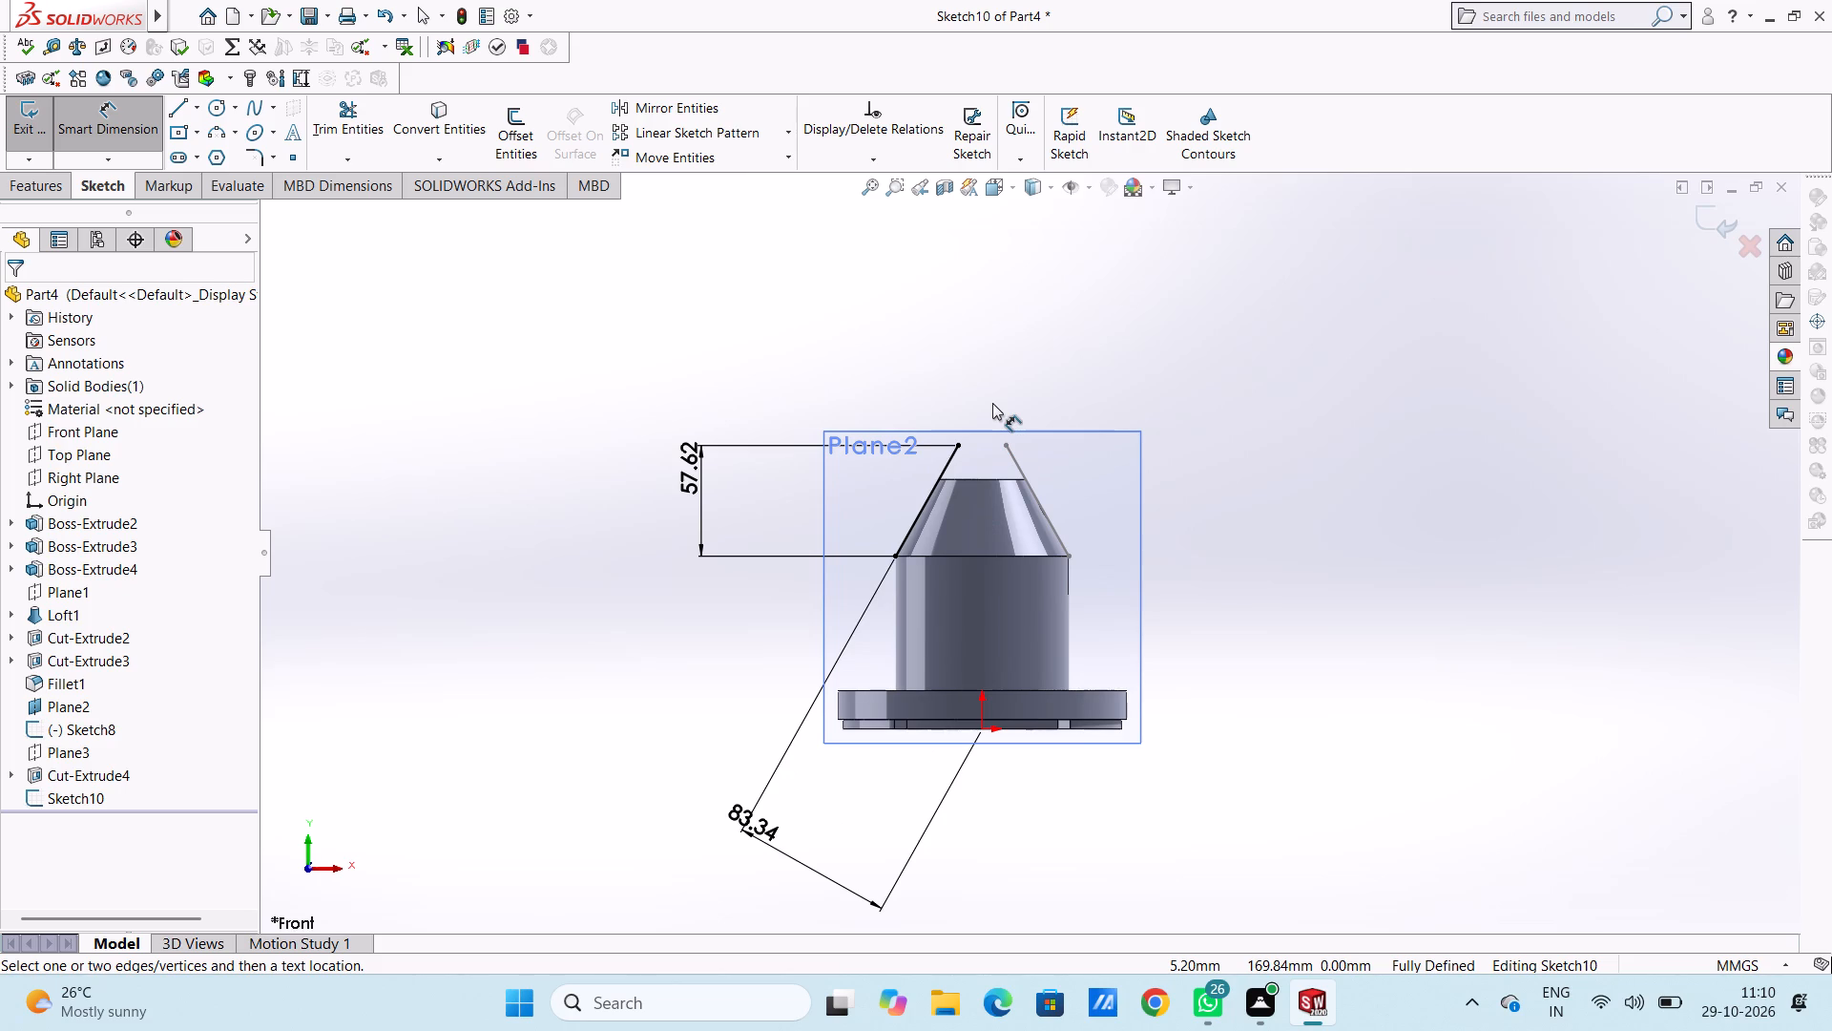
click(118, 124)
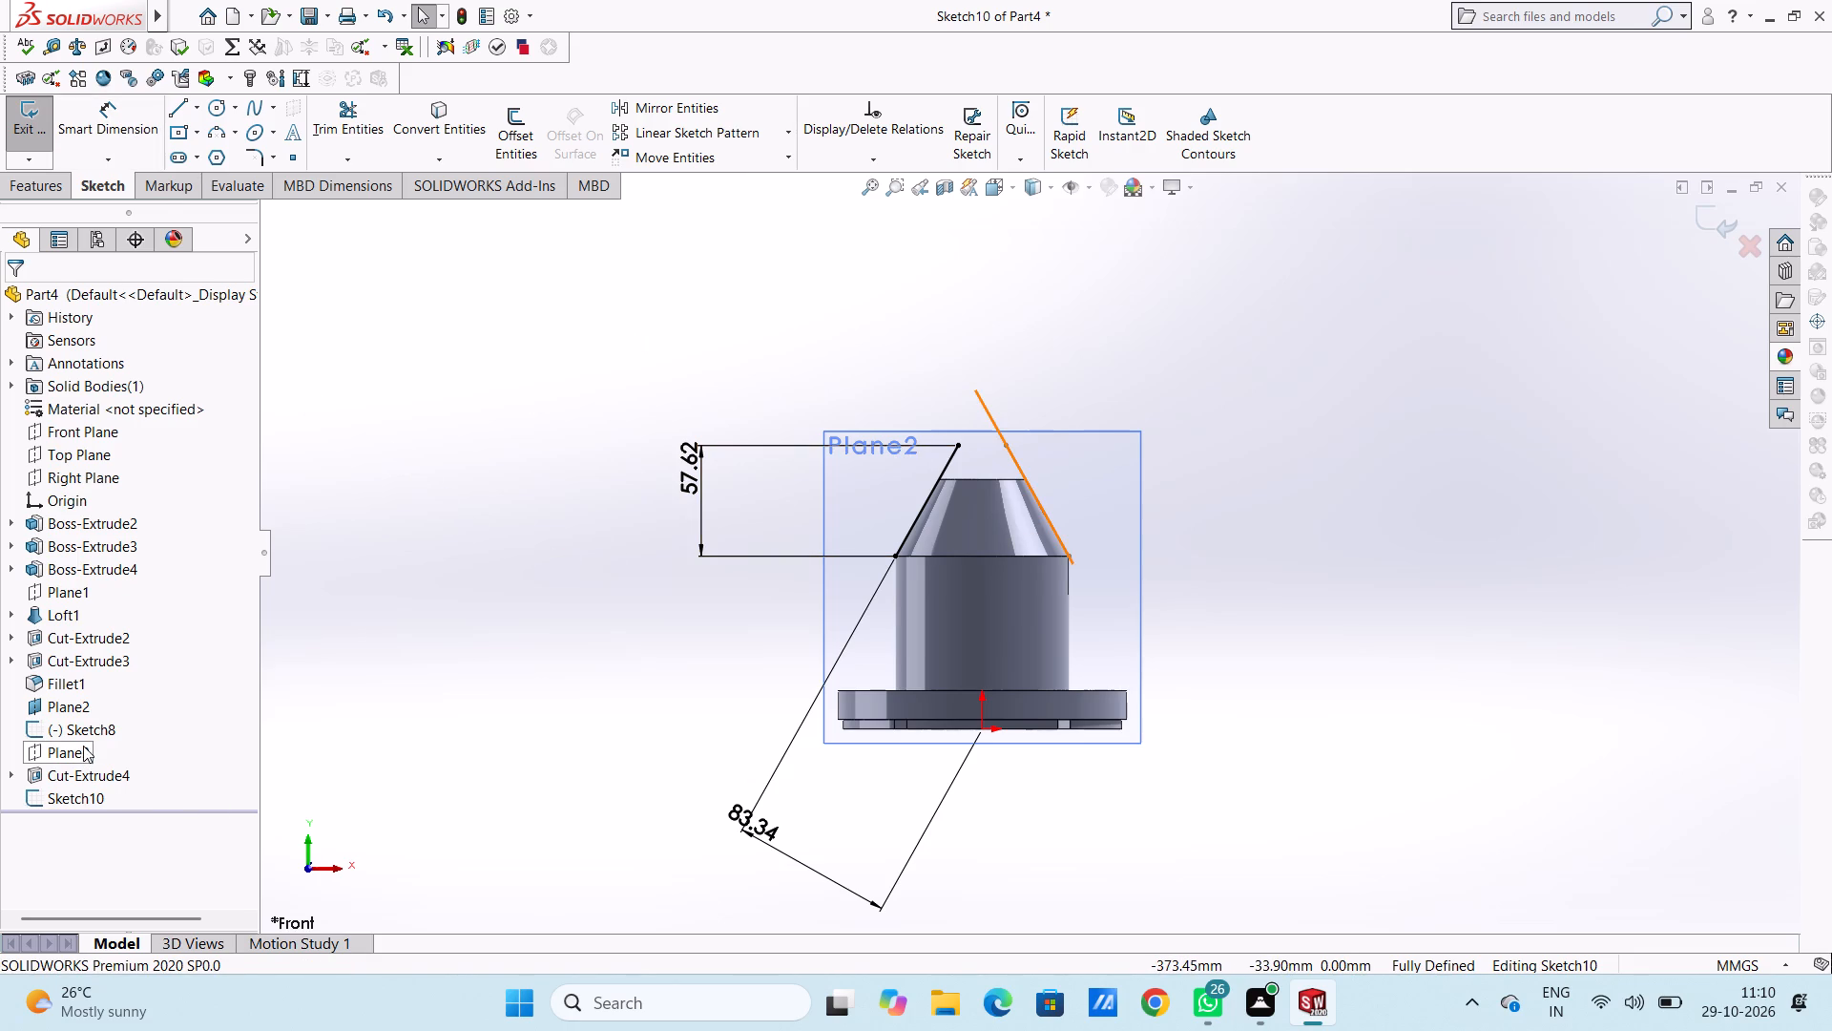
Hide Plane2 and exit the slanted line's sketch.
click(83, 746)
click(395, 642)
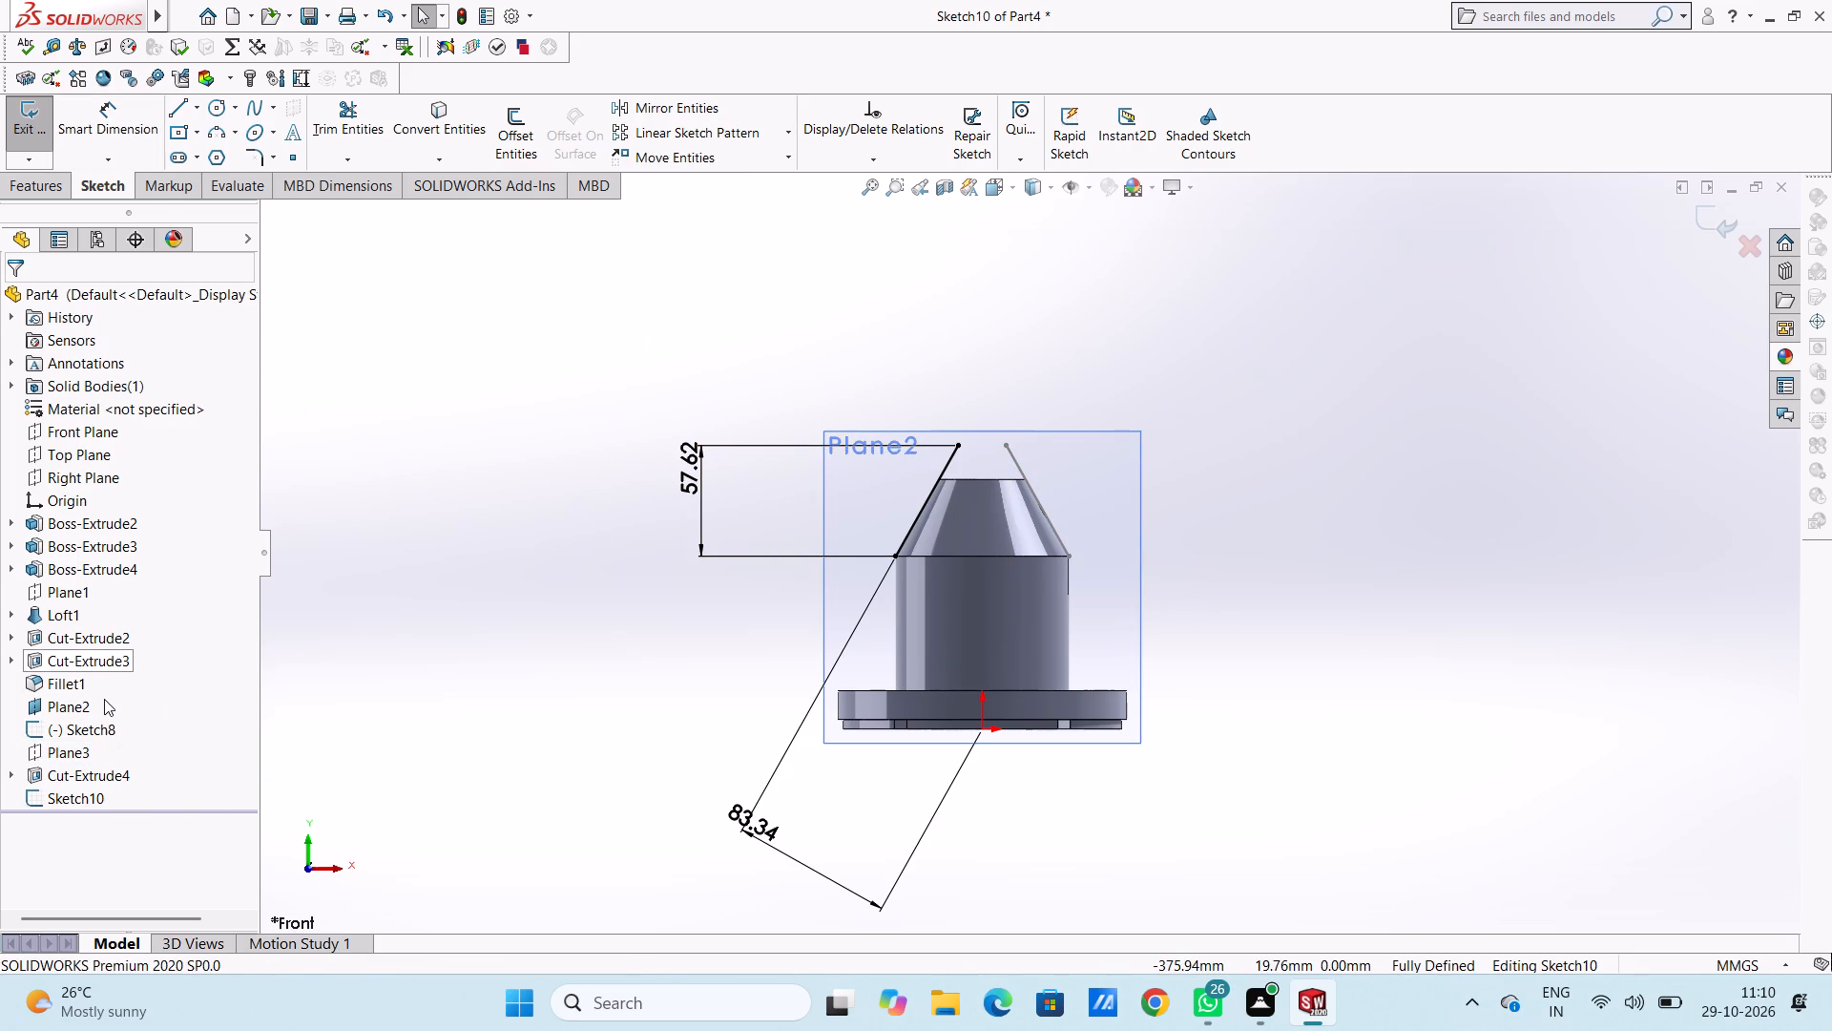
click(87, 710)
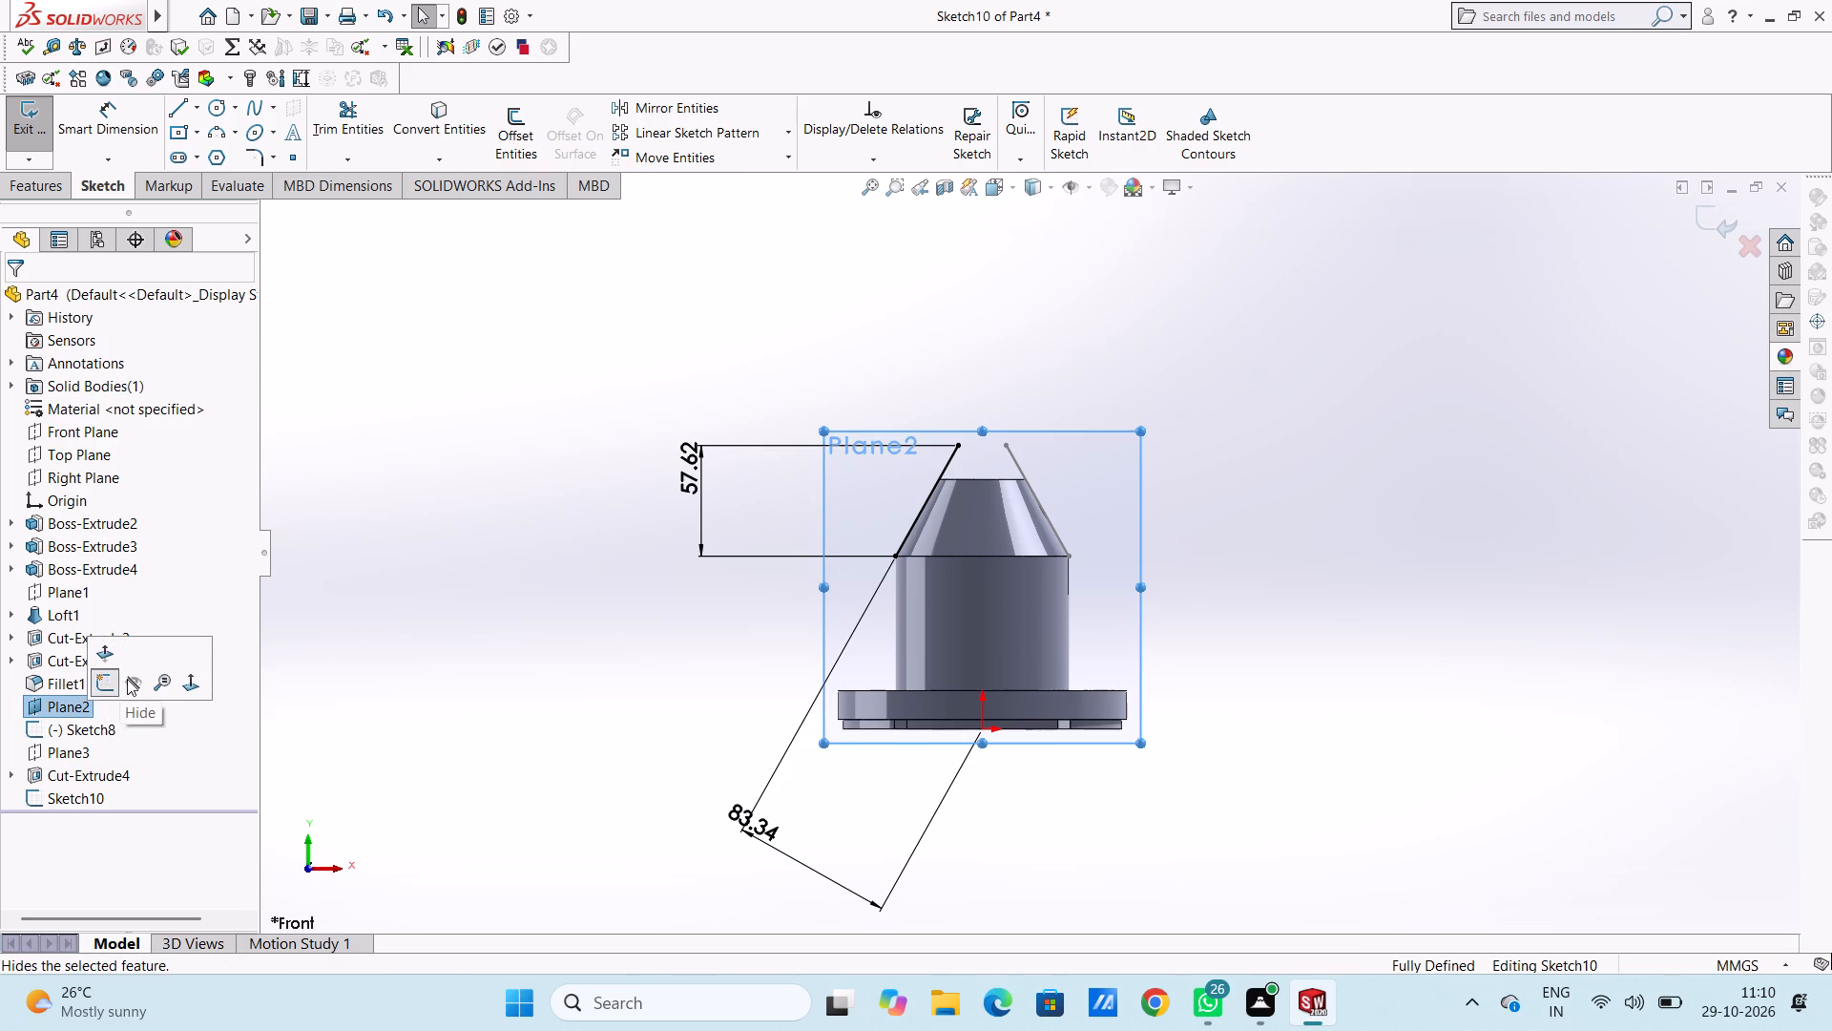
click(127, 678)
click(382, 592)
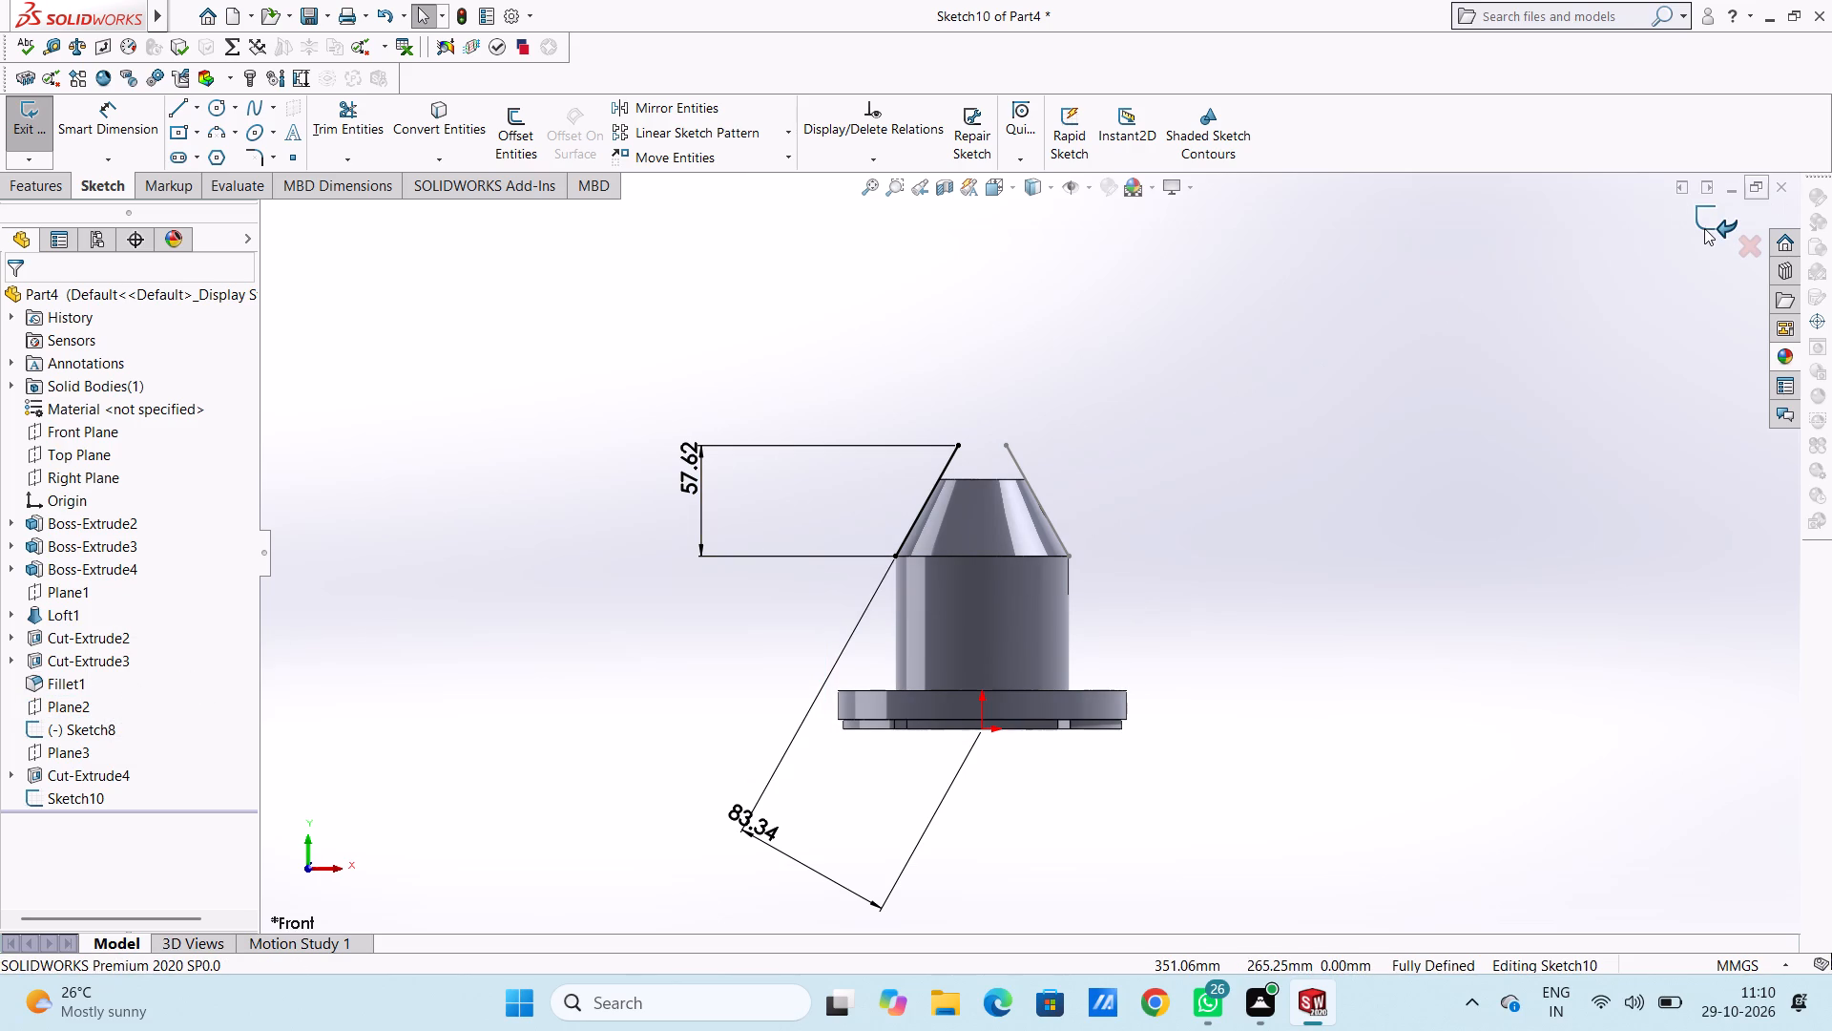
click(1701, 226)
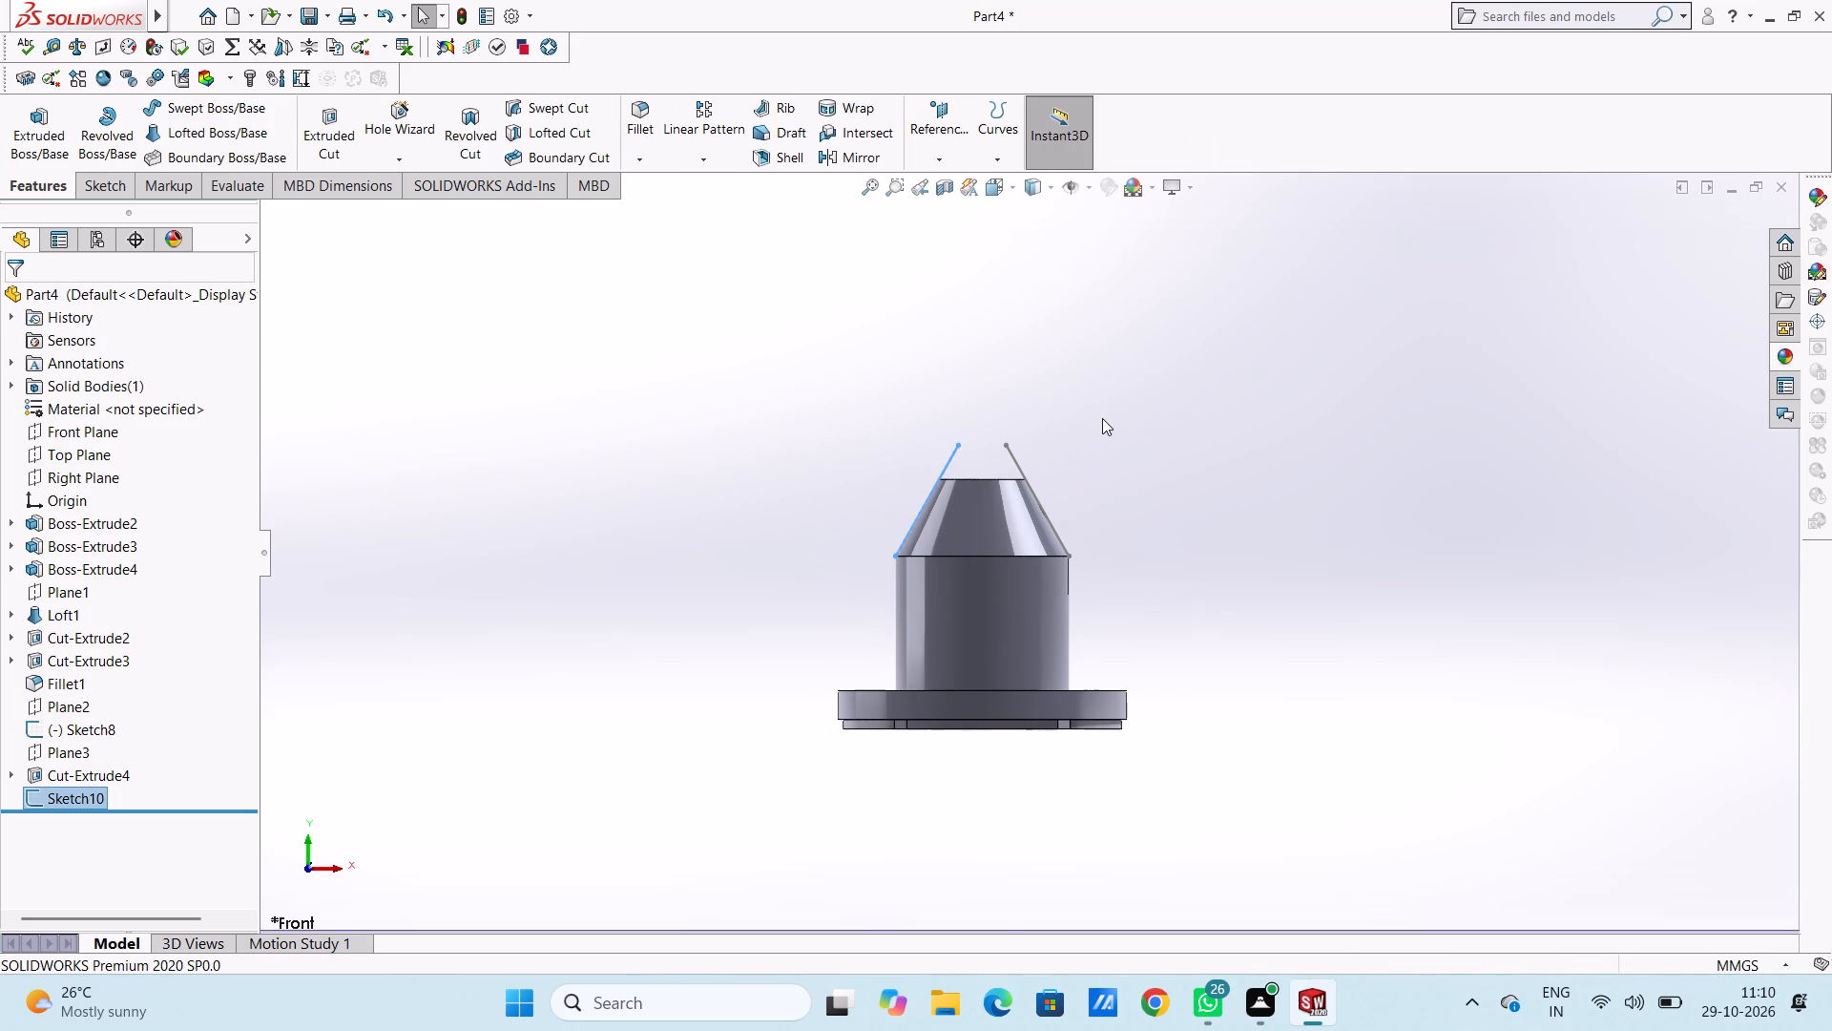
Create a reference plane coincident with the new slanted line and tangent to the conical face.
middle_drag(1130, 396, 1065, 482)
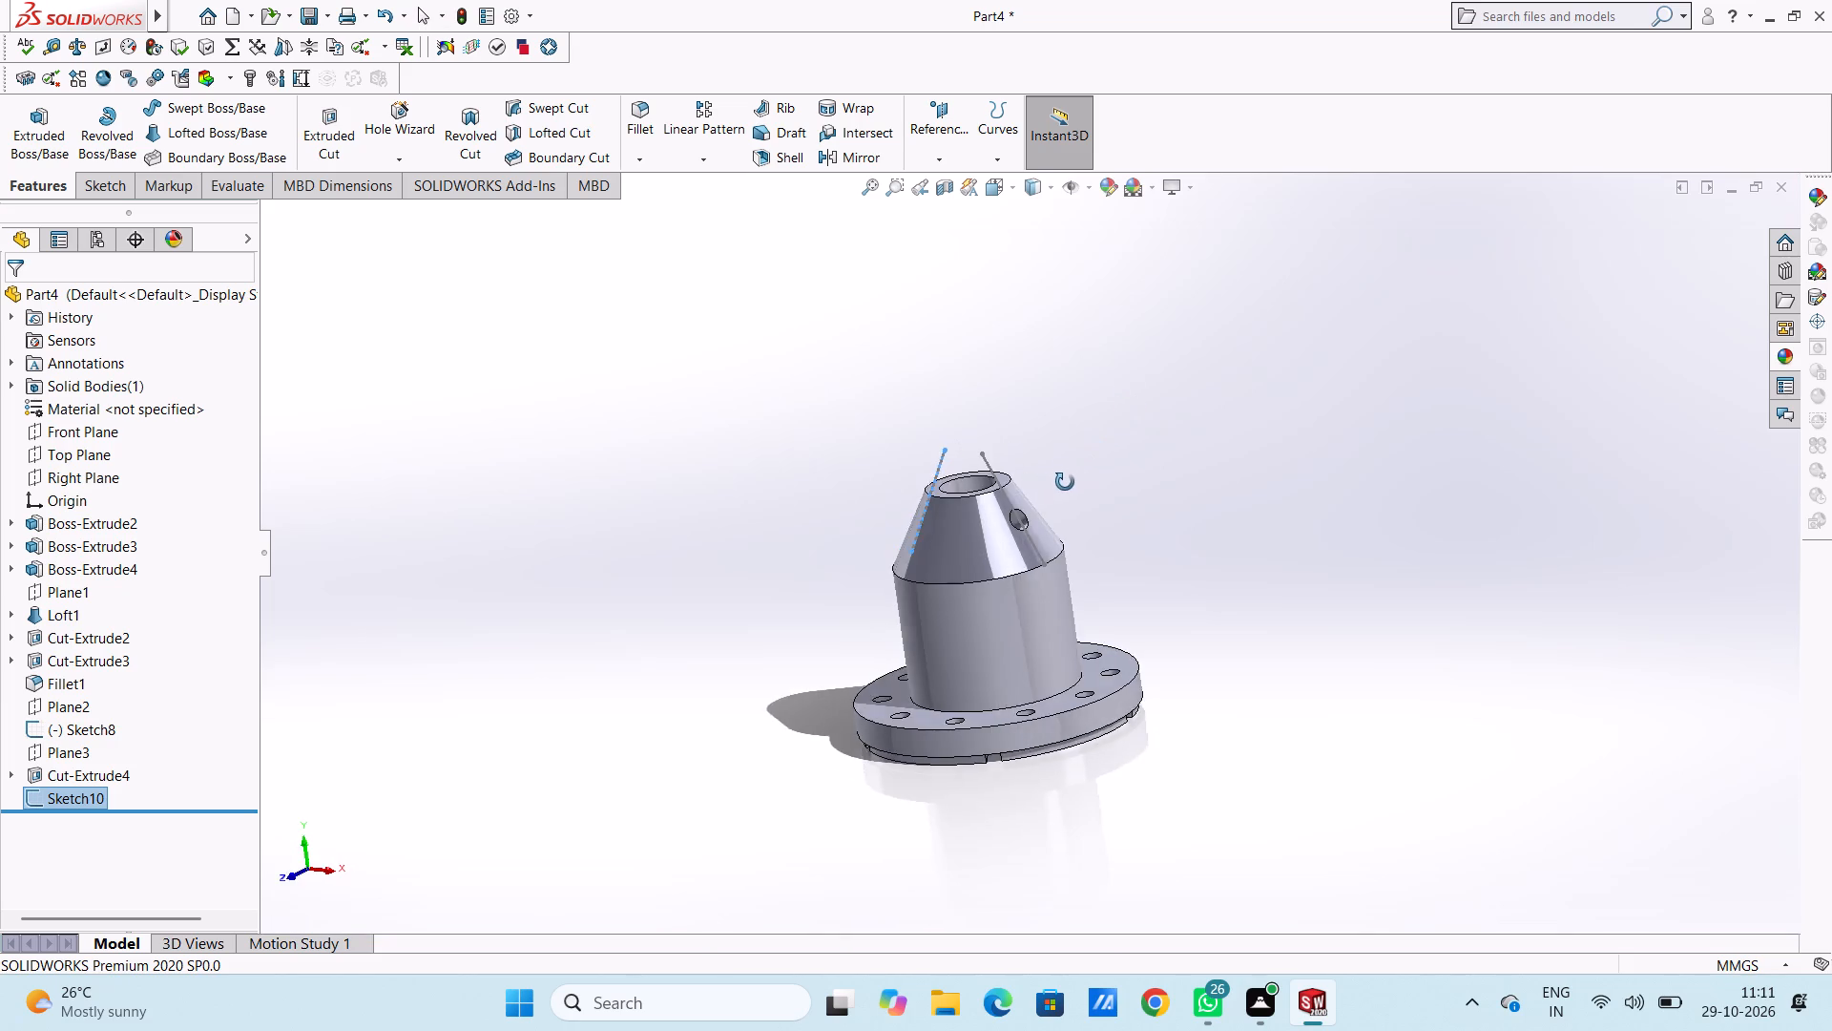
middle_drag(1065, 482, 1077, 477)
middle_drag(1082, 477, 1115, 475)
middle_drag(810, 411, 813, 411)
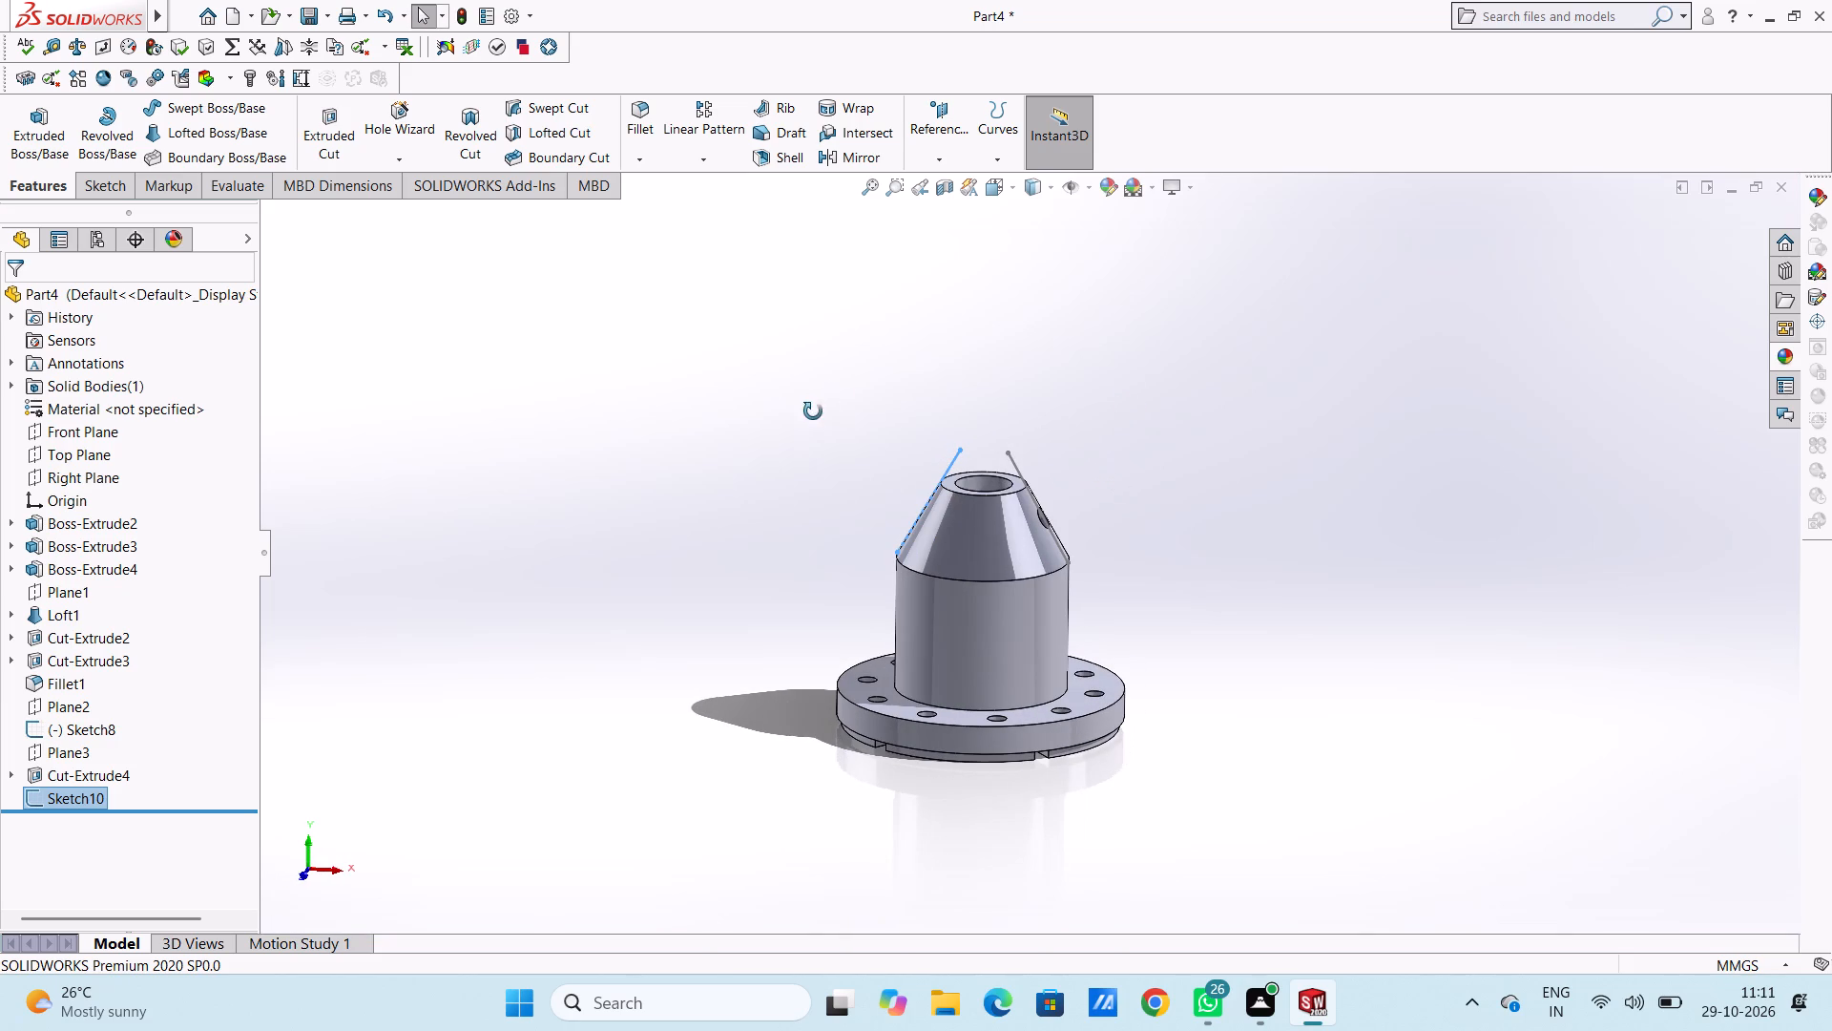
middle_drag(813, 411, 844, 391)
click(940, 119)
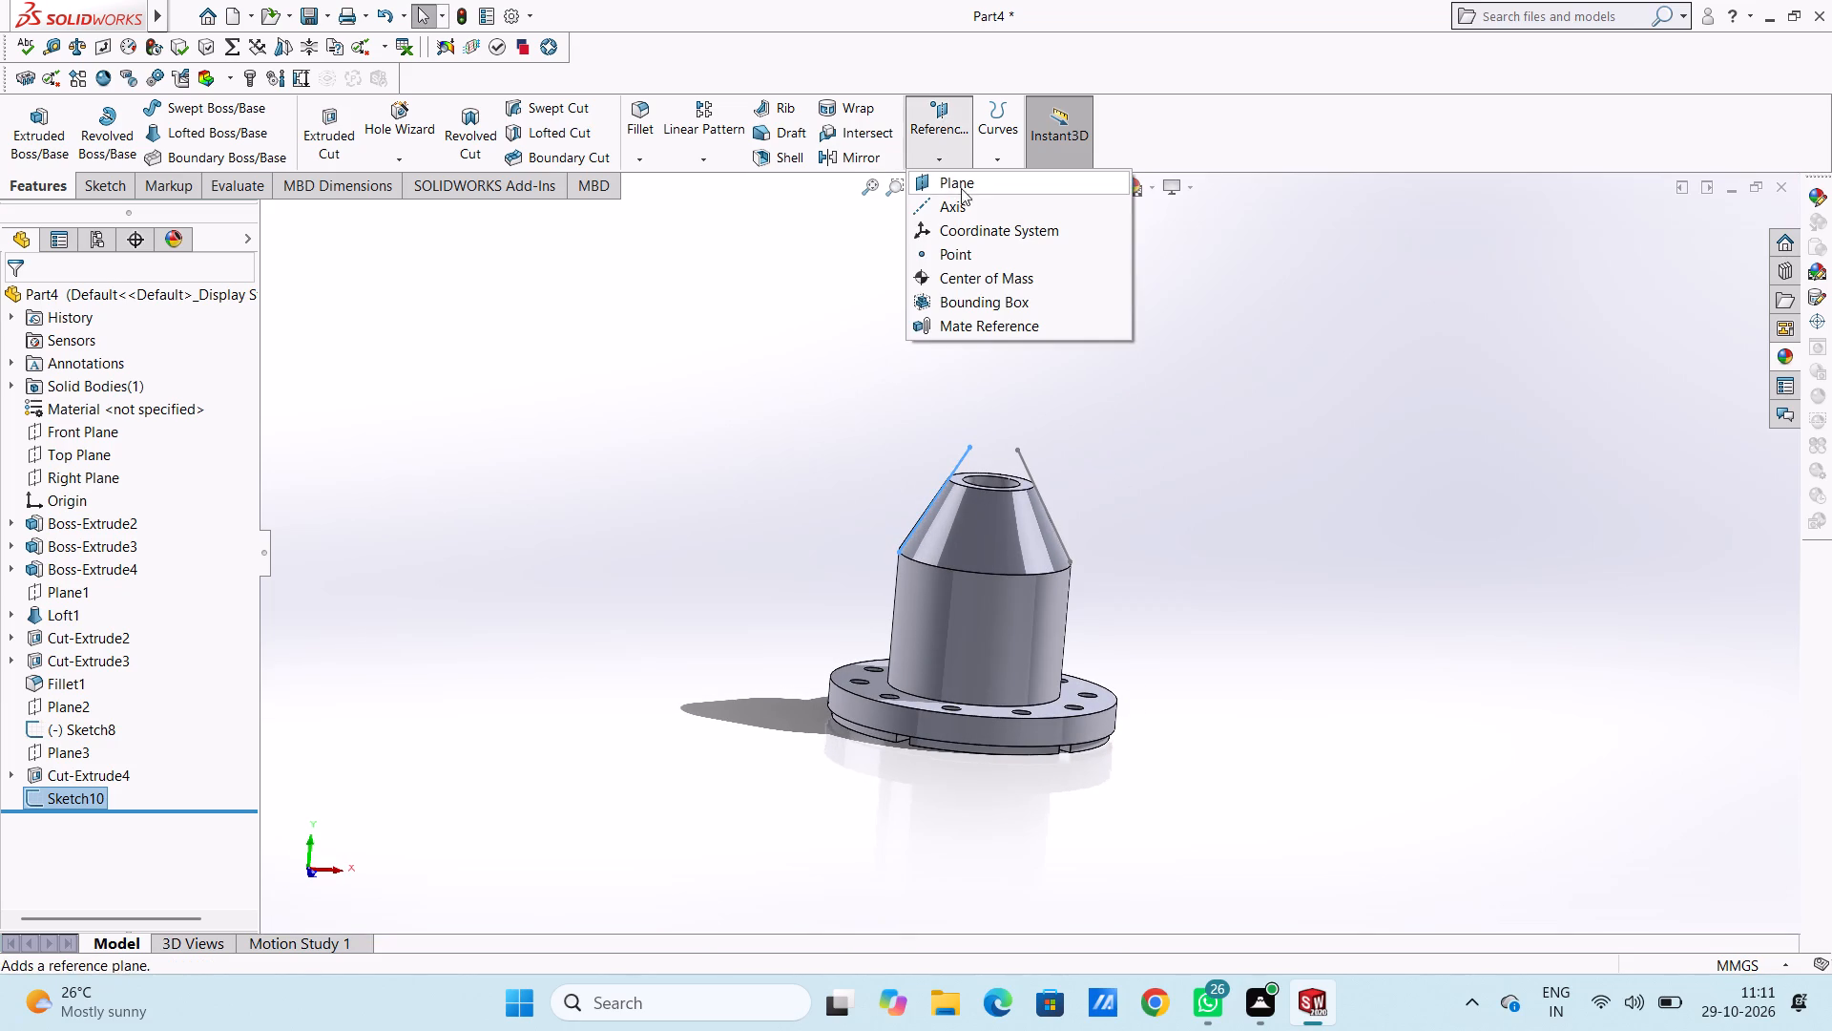
click(961, 182)
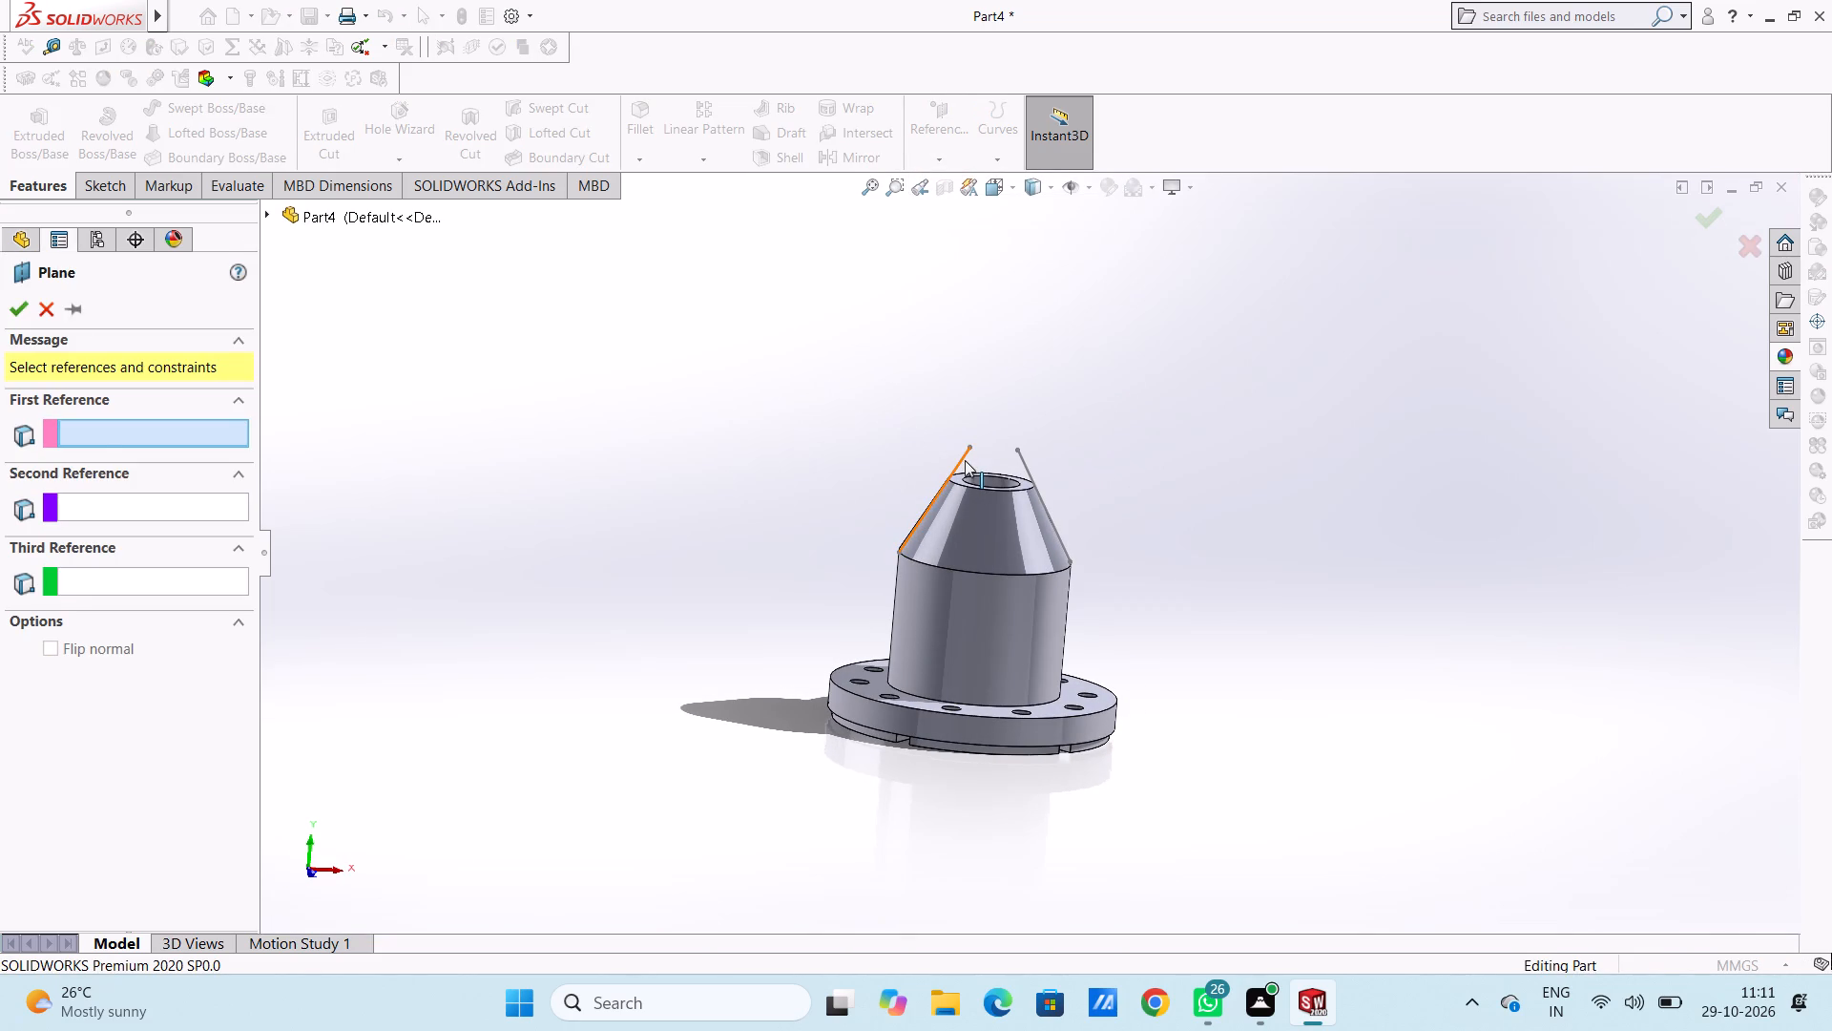
click(965, 460)
click(947, 522)
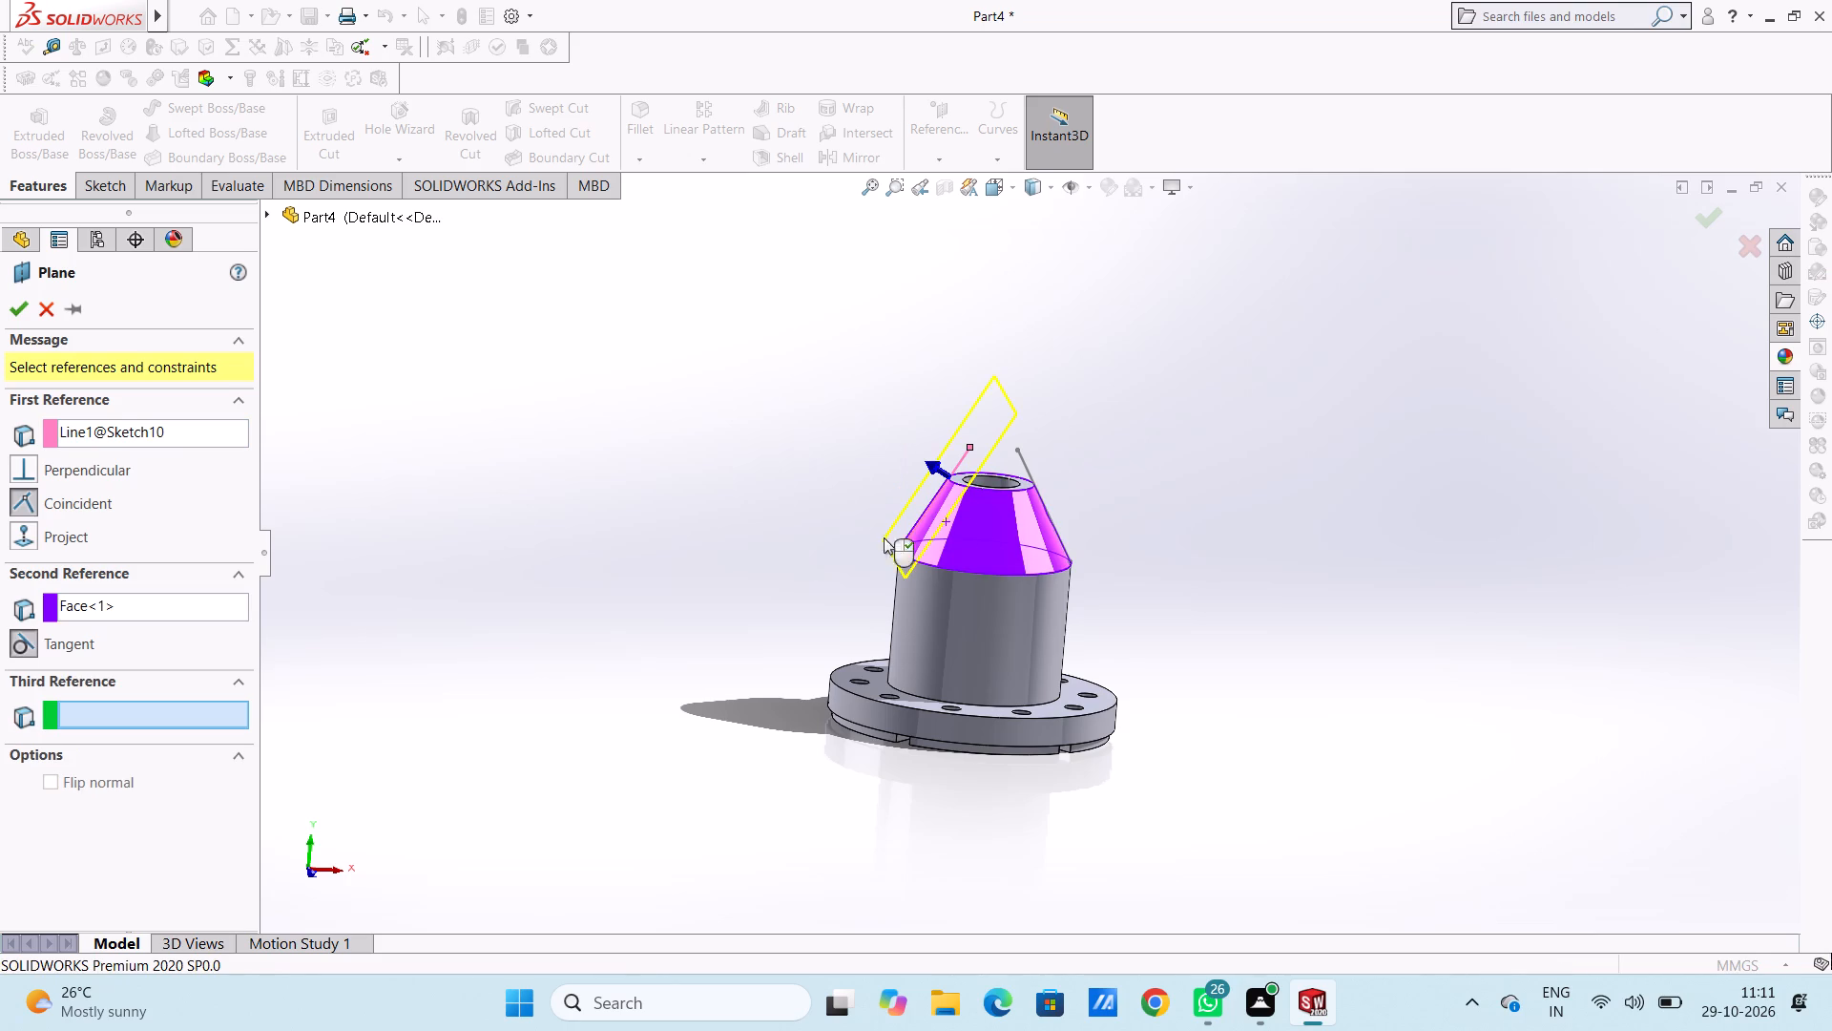
click(24, 310)
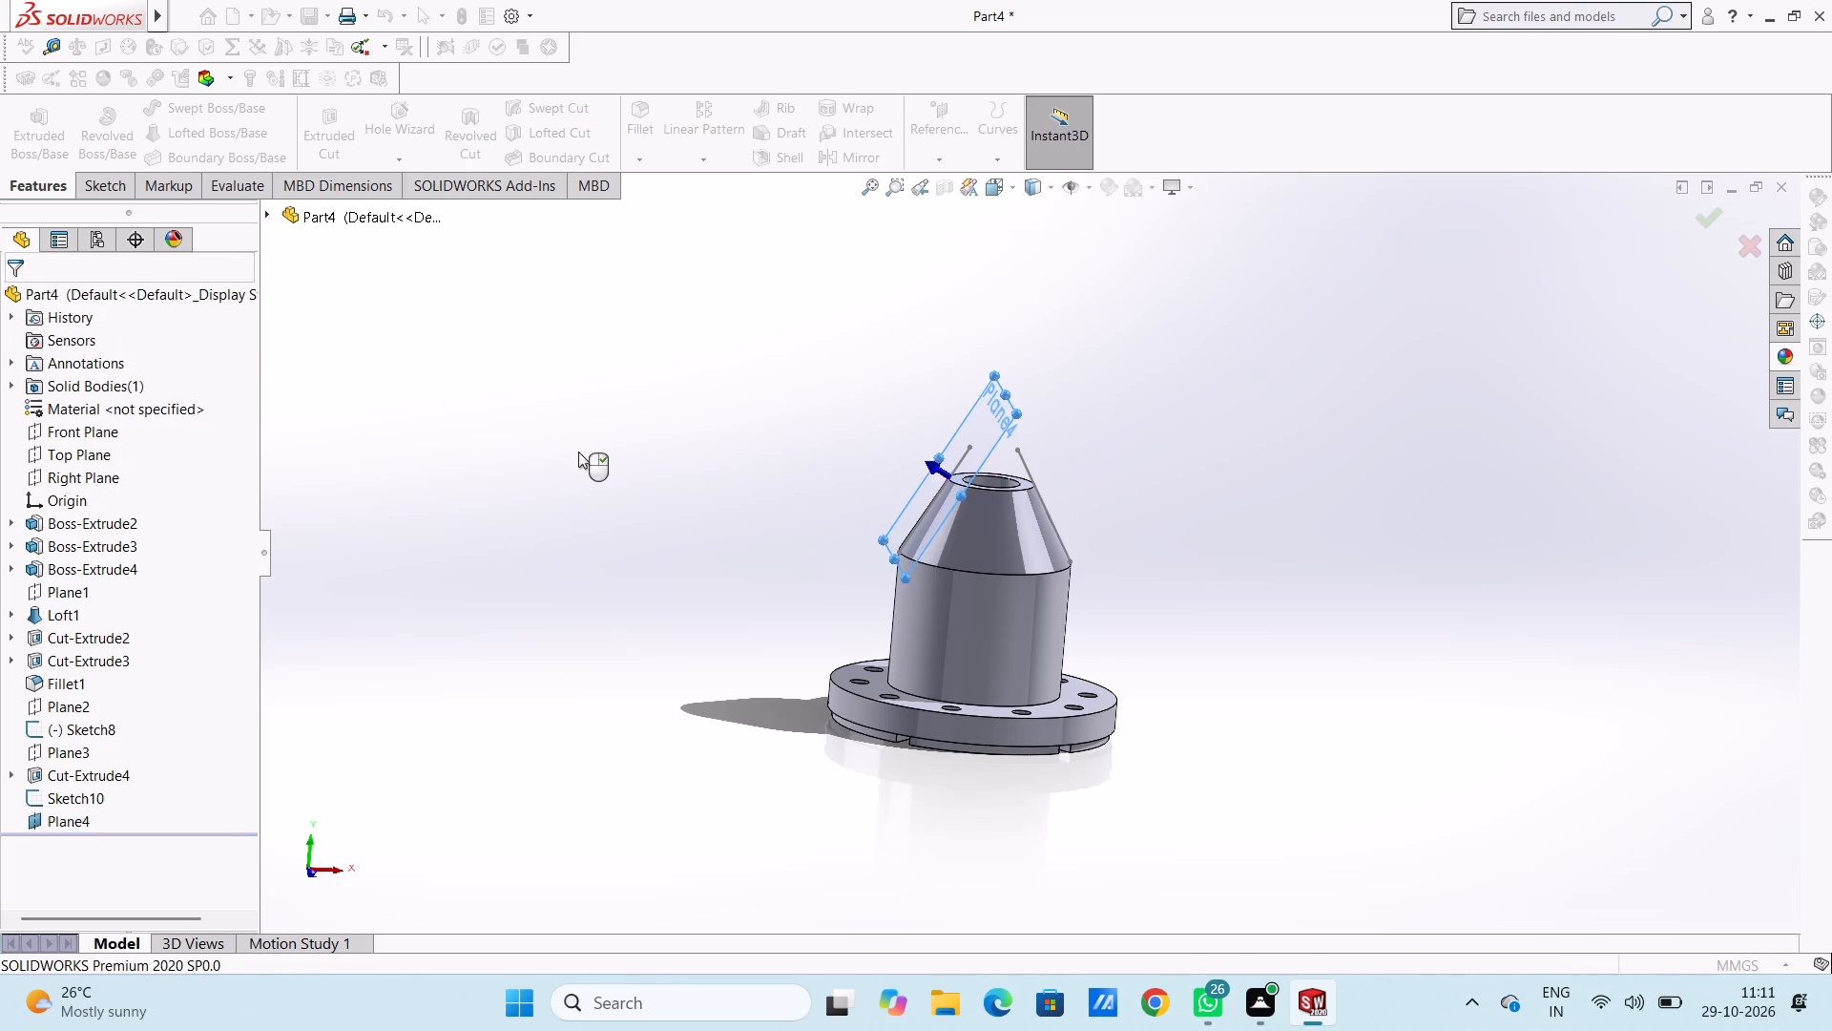
click(579, 452)
On the new tangent plane, sketch a circle of about 9 mm radius on the conical face, centred vertically in line with the origin.
middle_drag(664, 515, 646, 482)
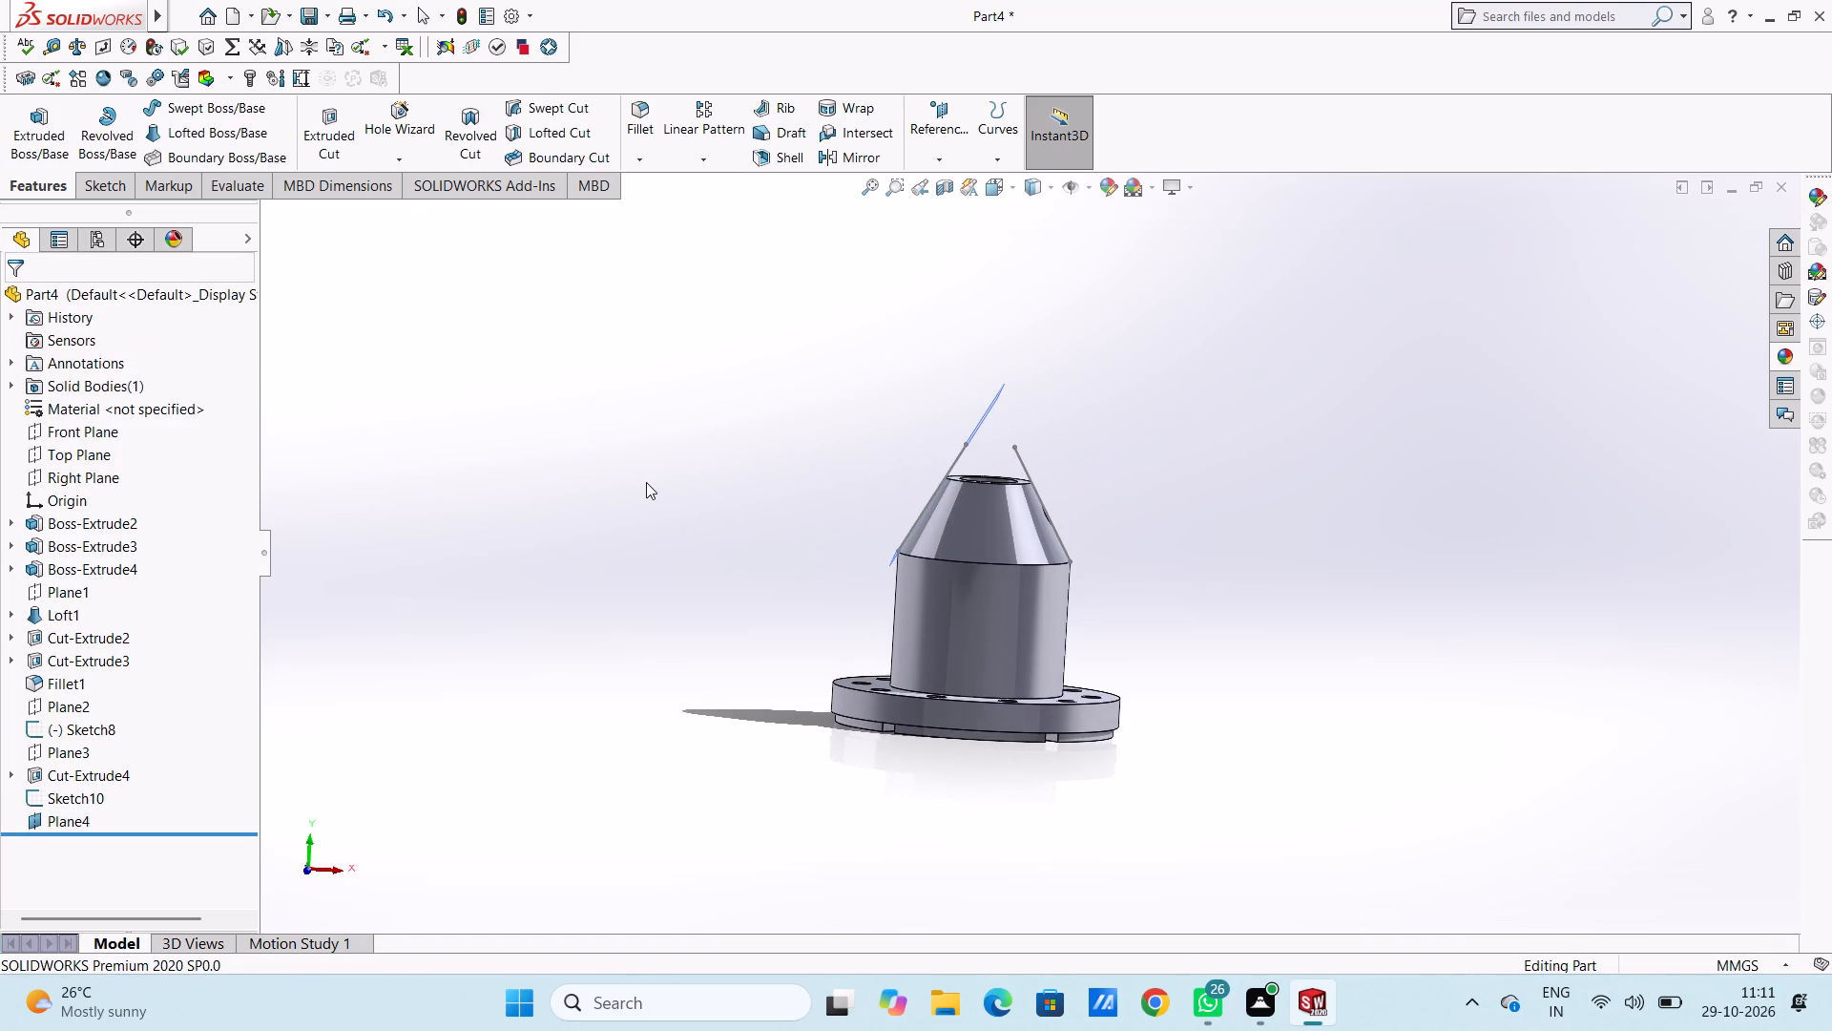
key(ctrl+3)
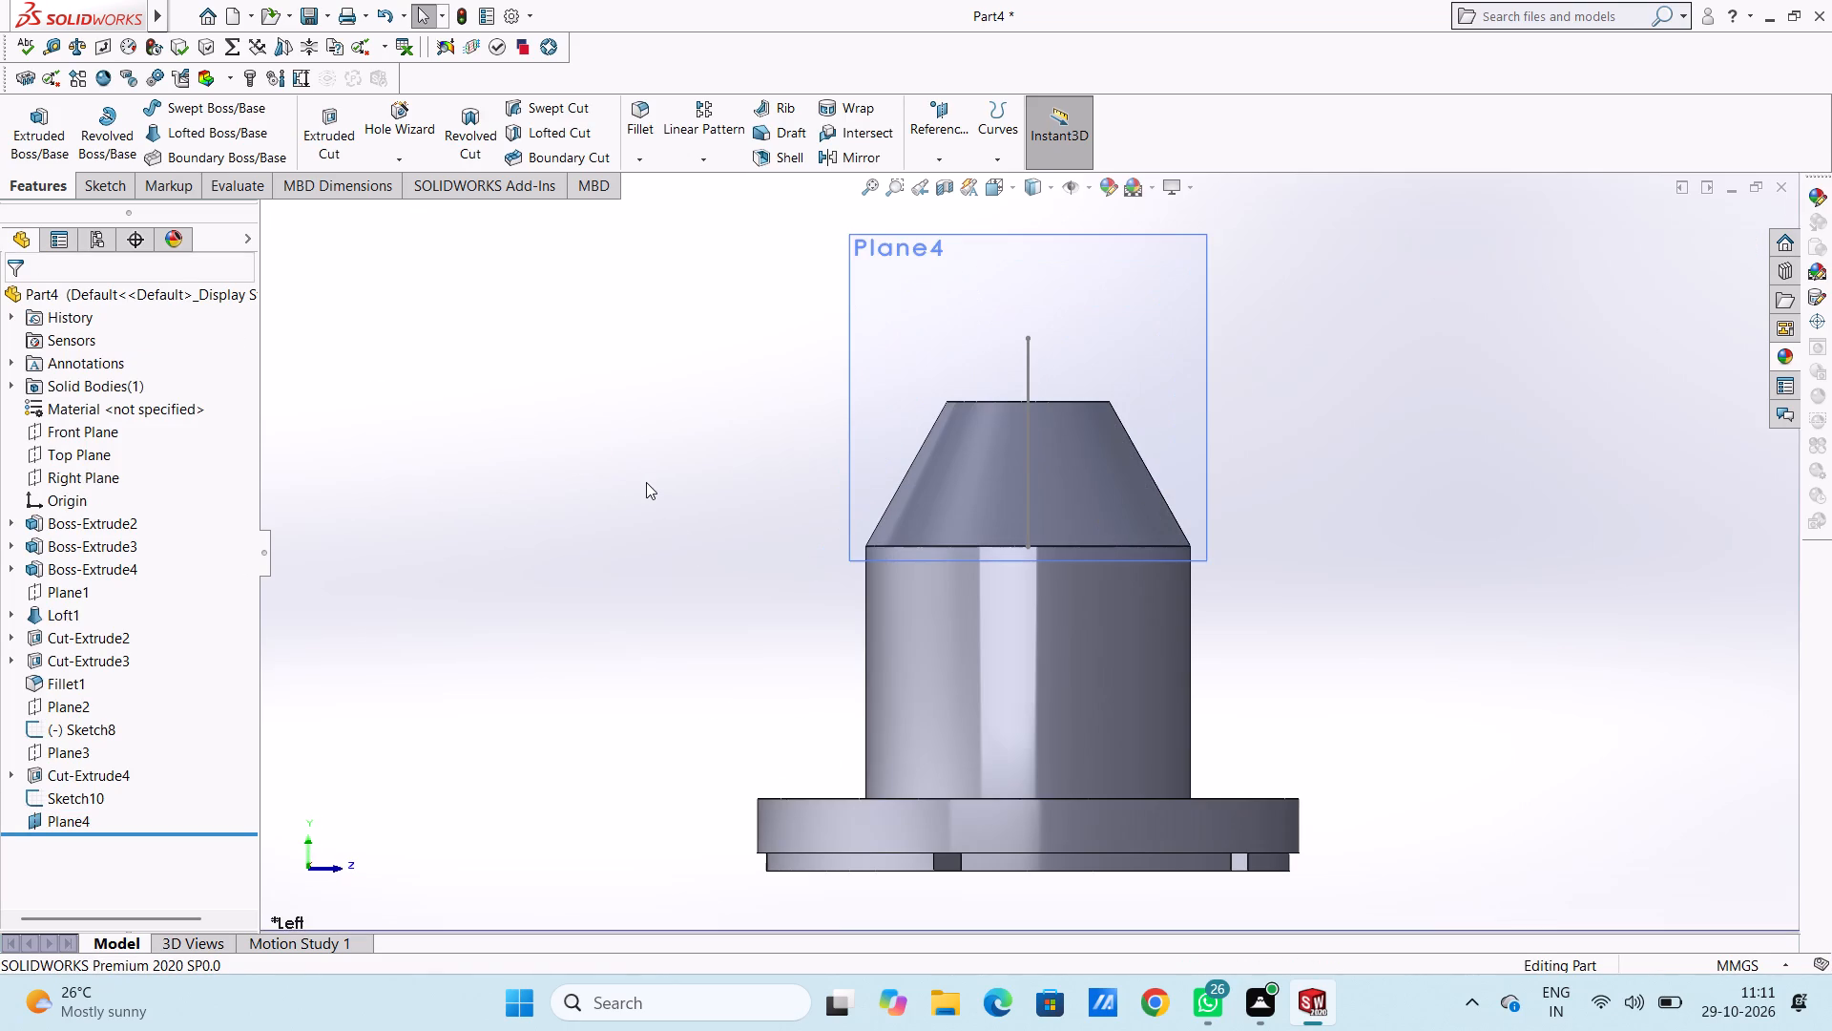
click(906, 322)
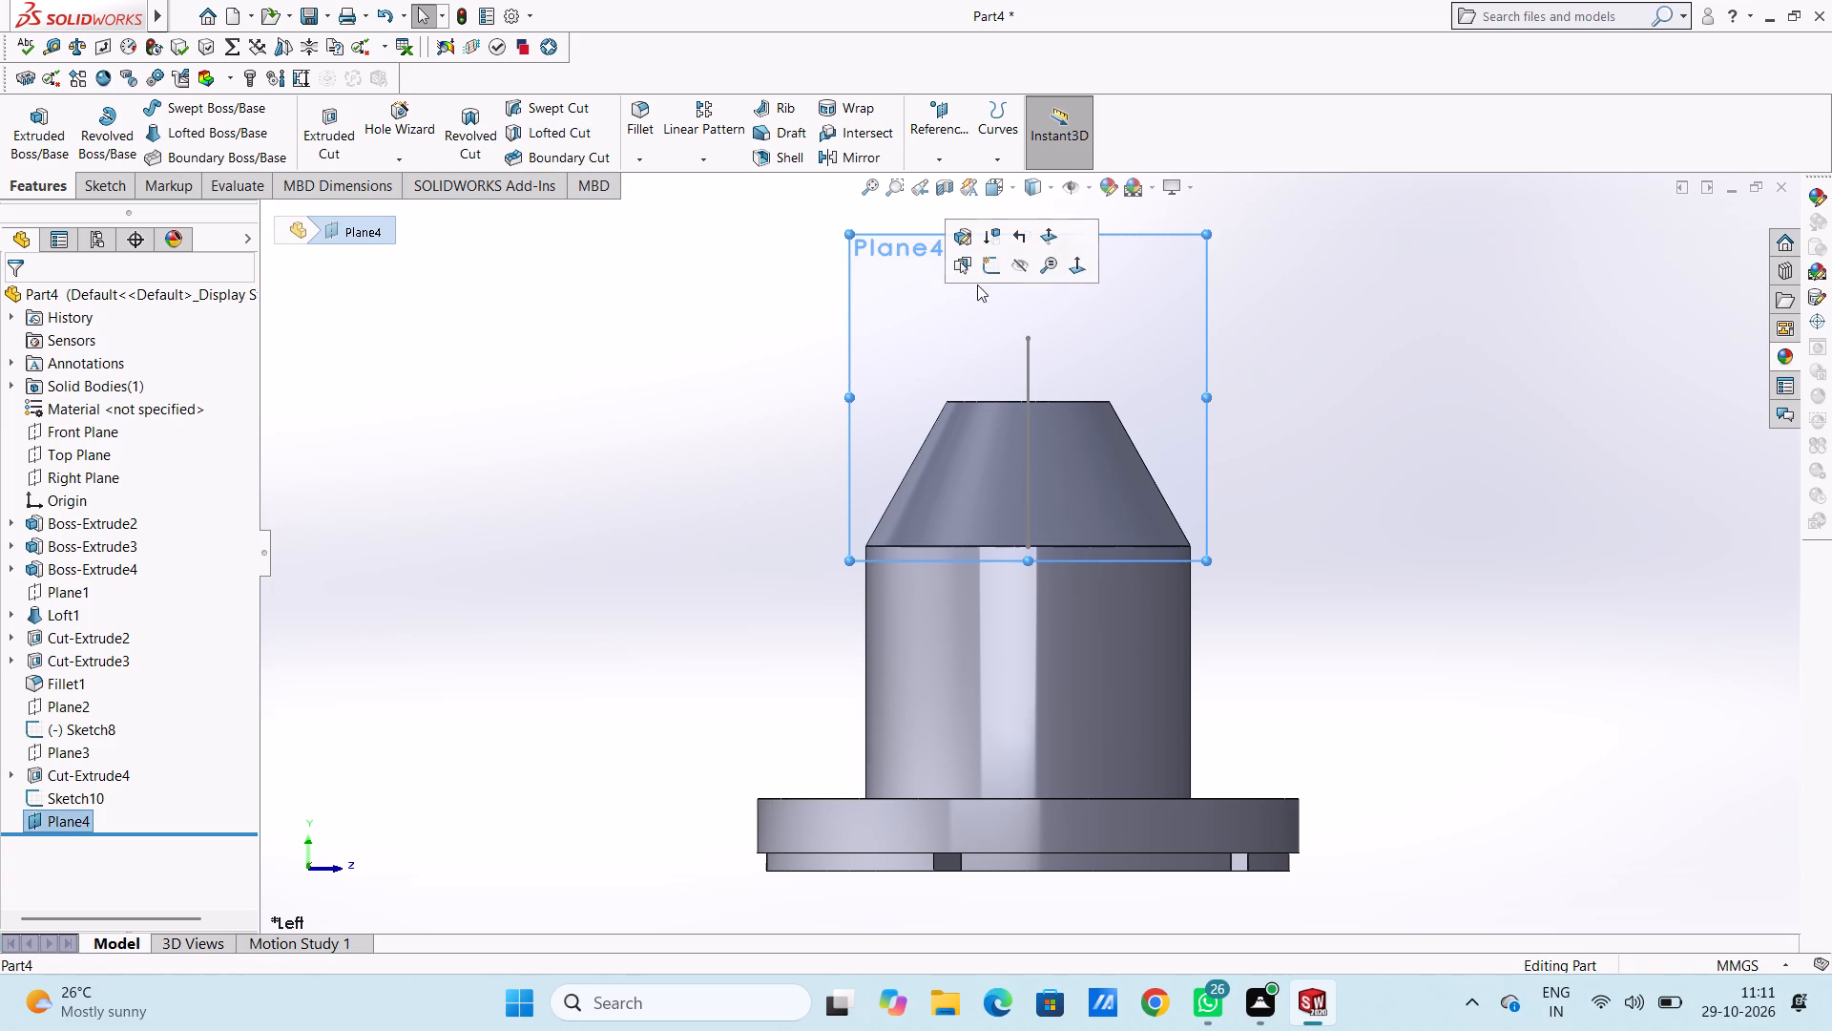
click(984, 274)
click(682, 393)
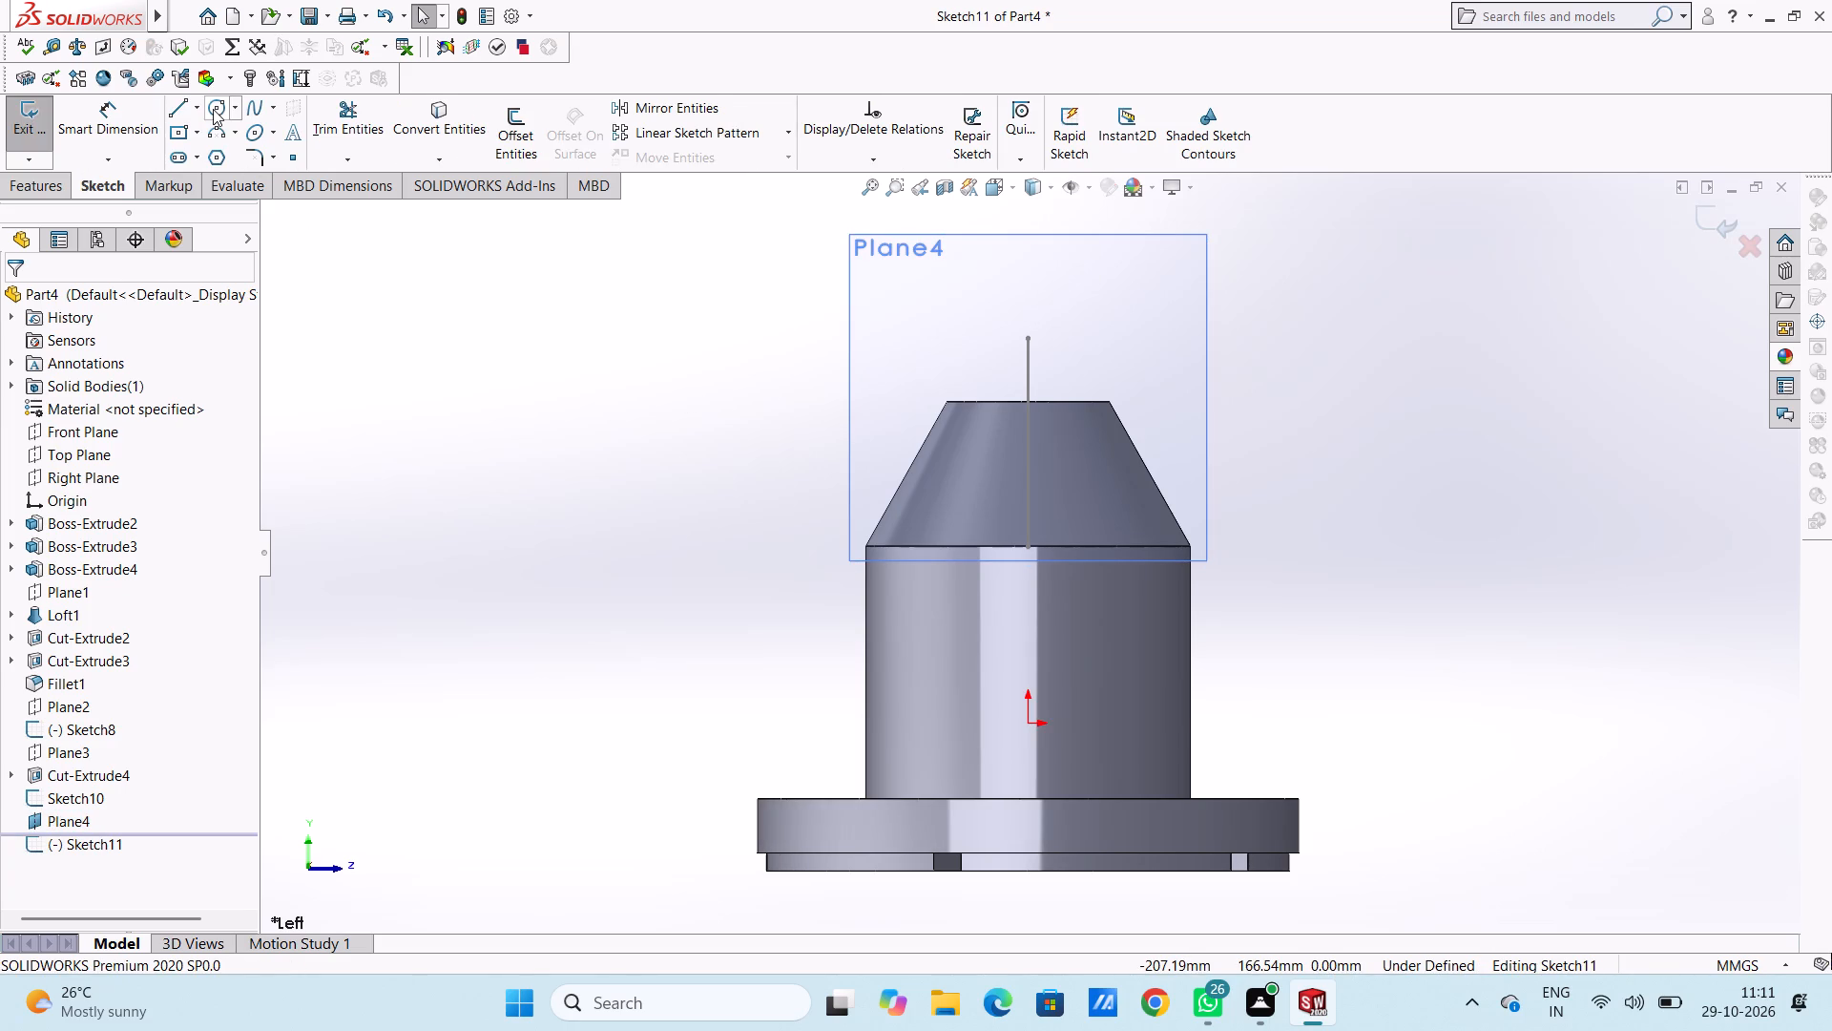
click(213, 109)
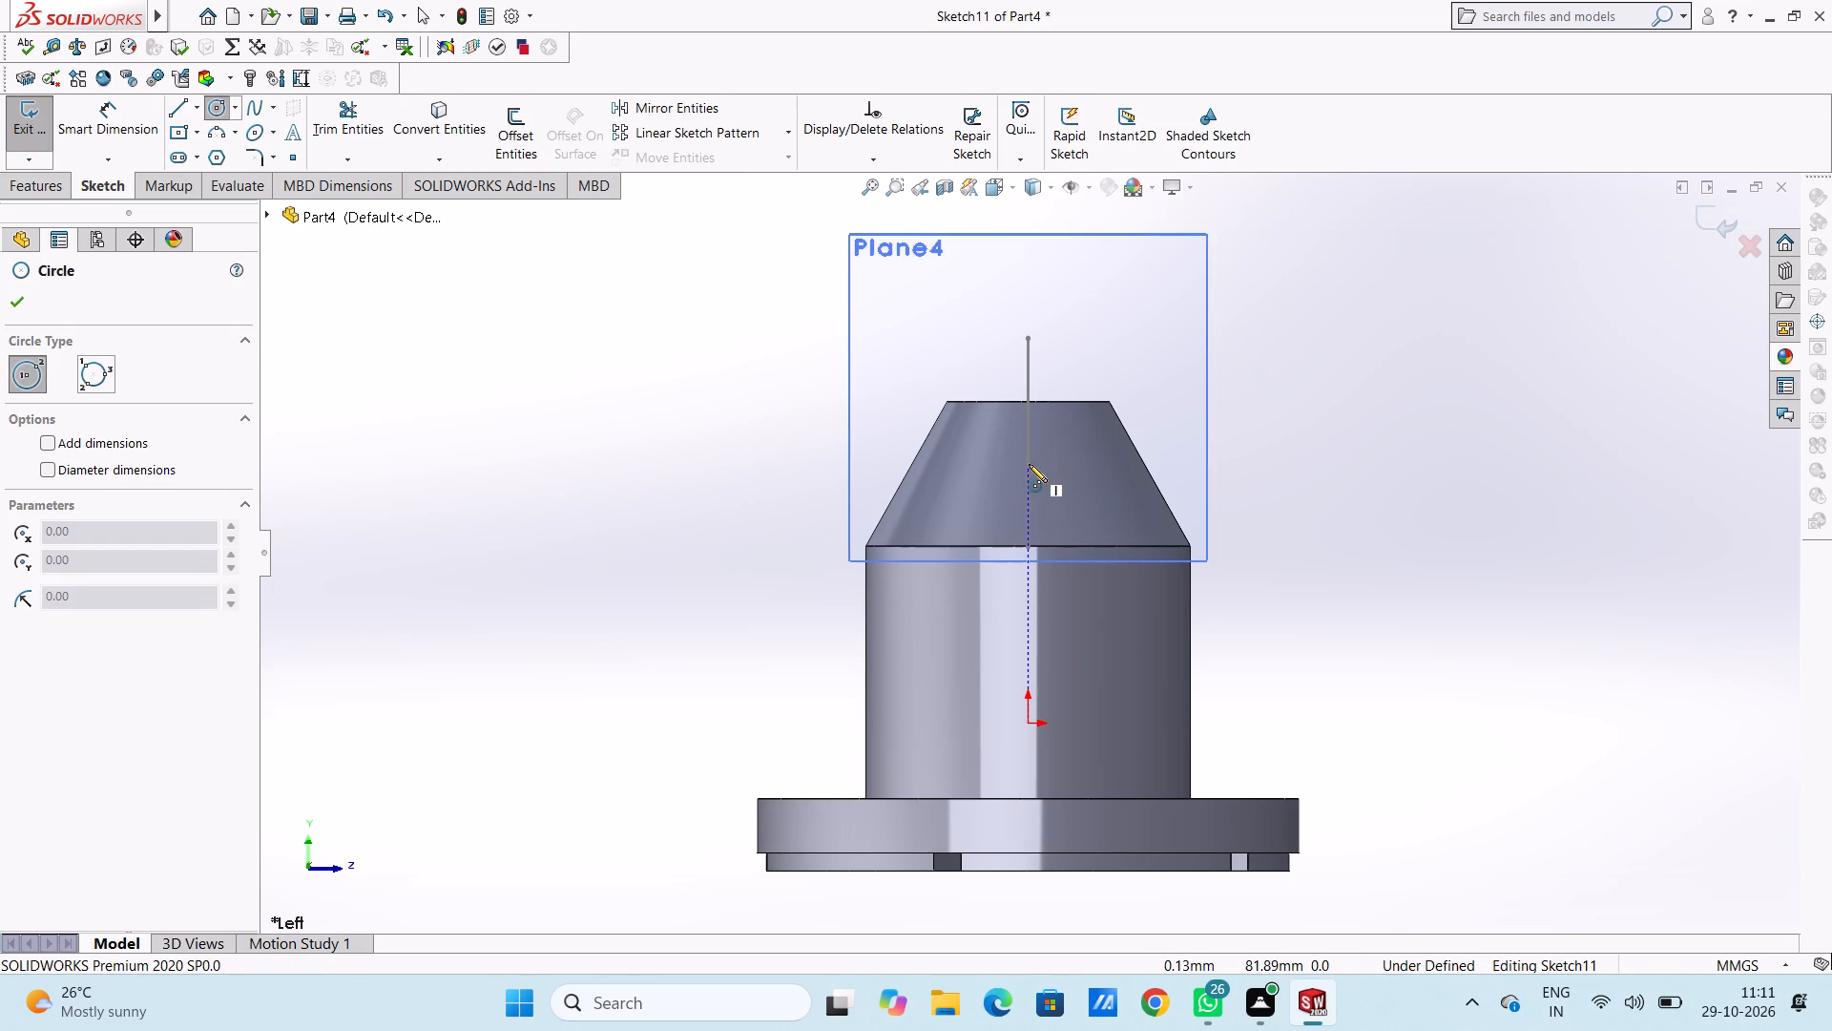
click(1029, 463)
click(1059, 472)
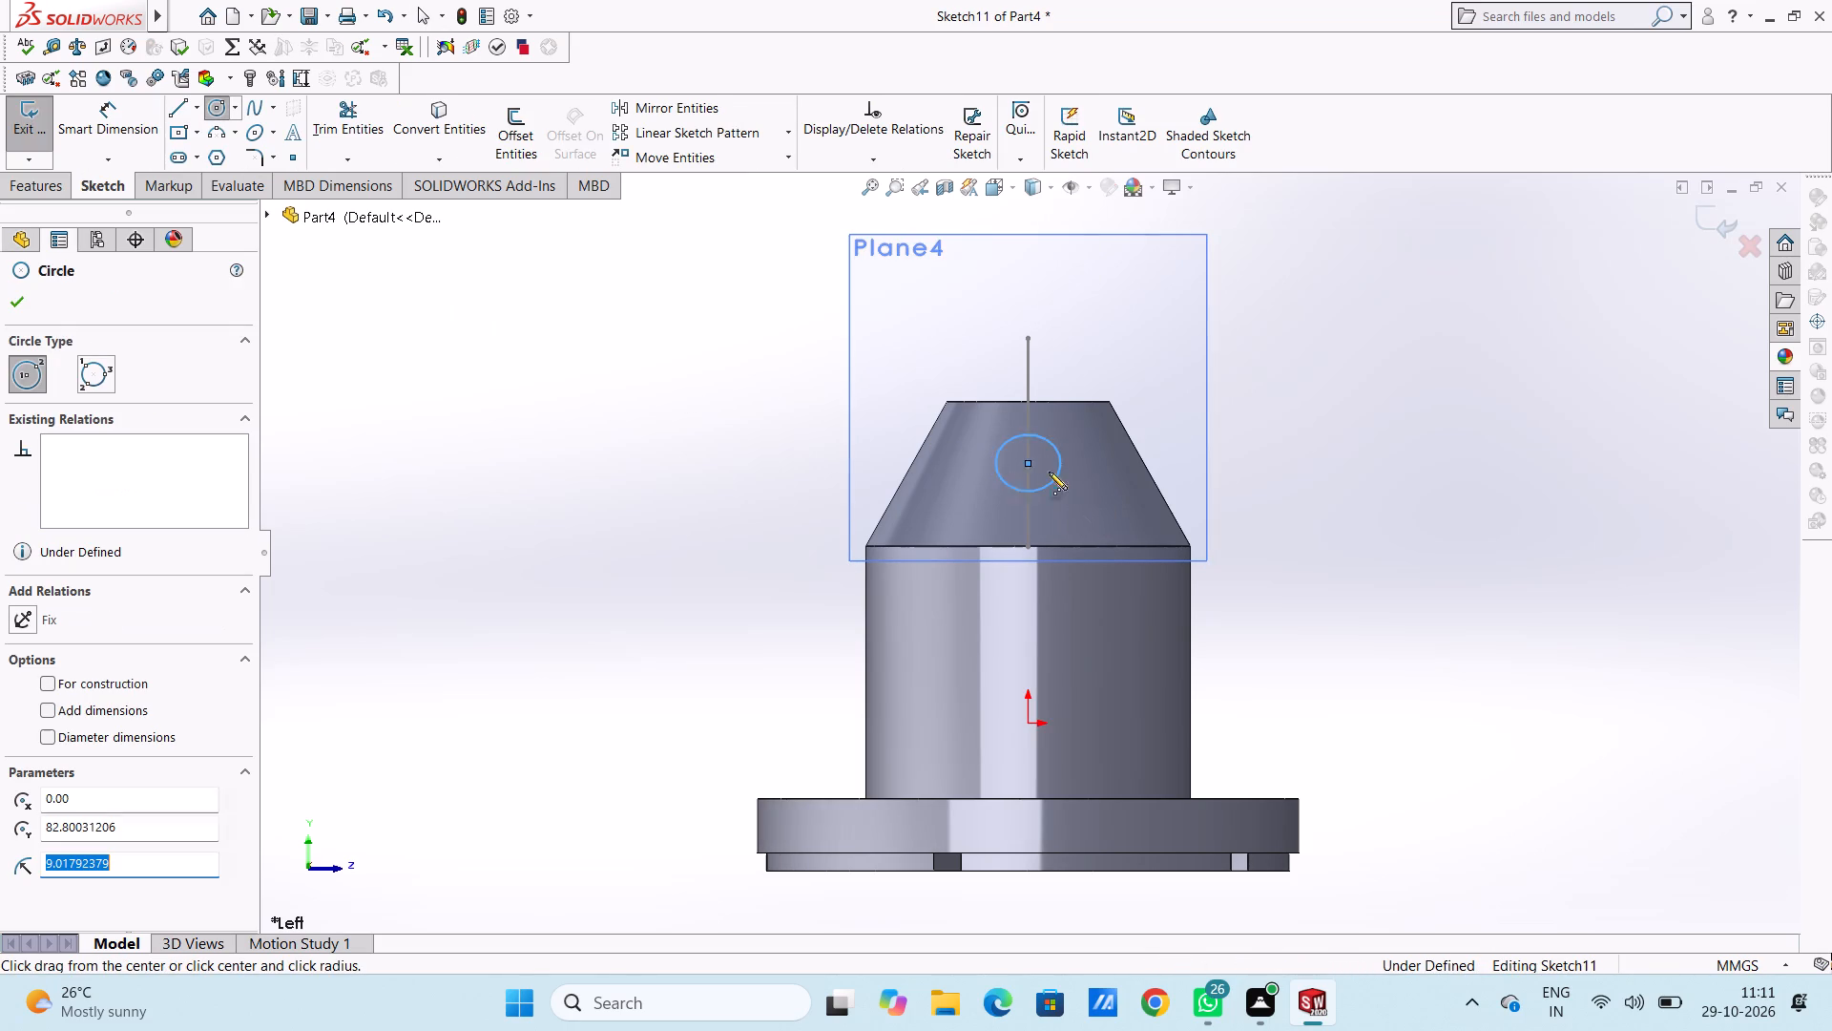
click(6, 299)
click(344, 399)
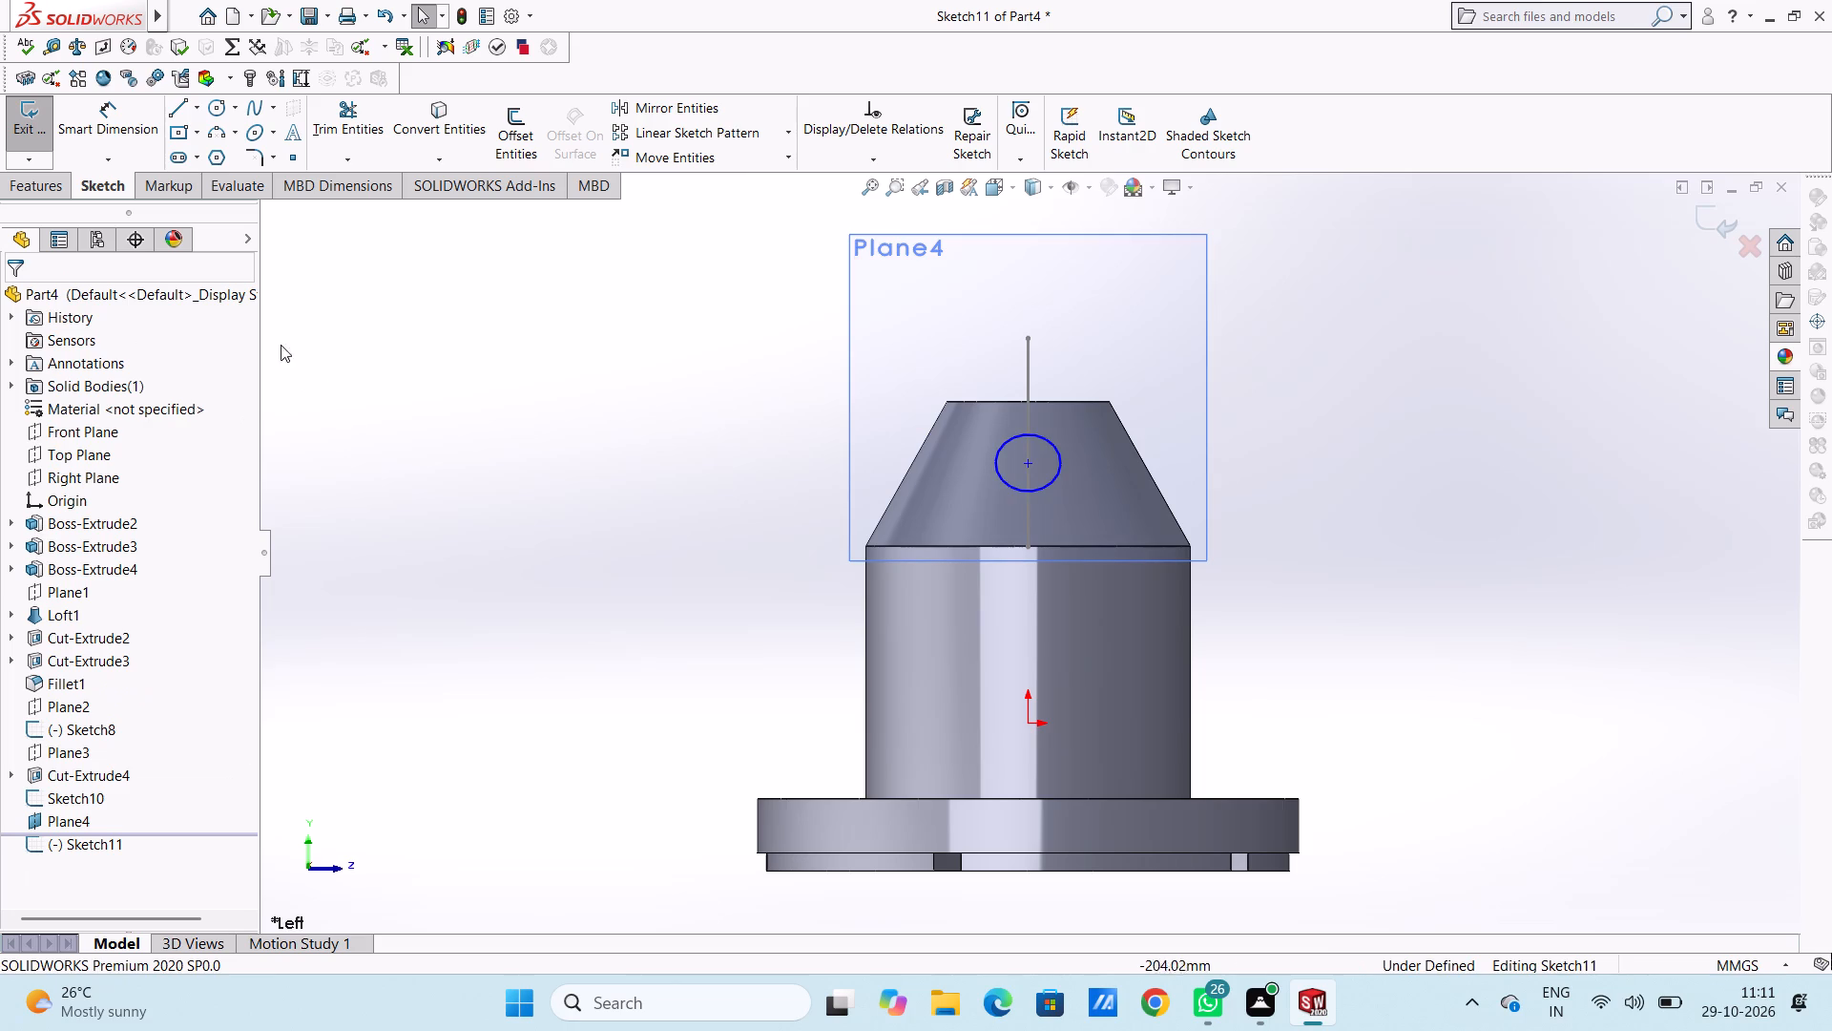
Set the diameter of the circle on the tangent plane to 12 mm.
click(102, 116)
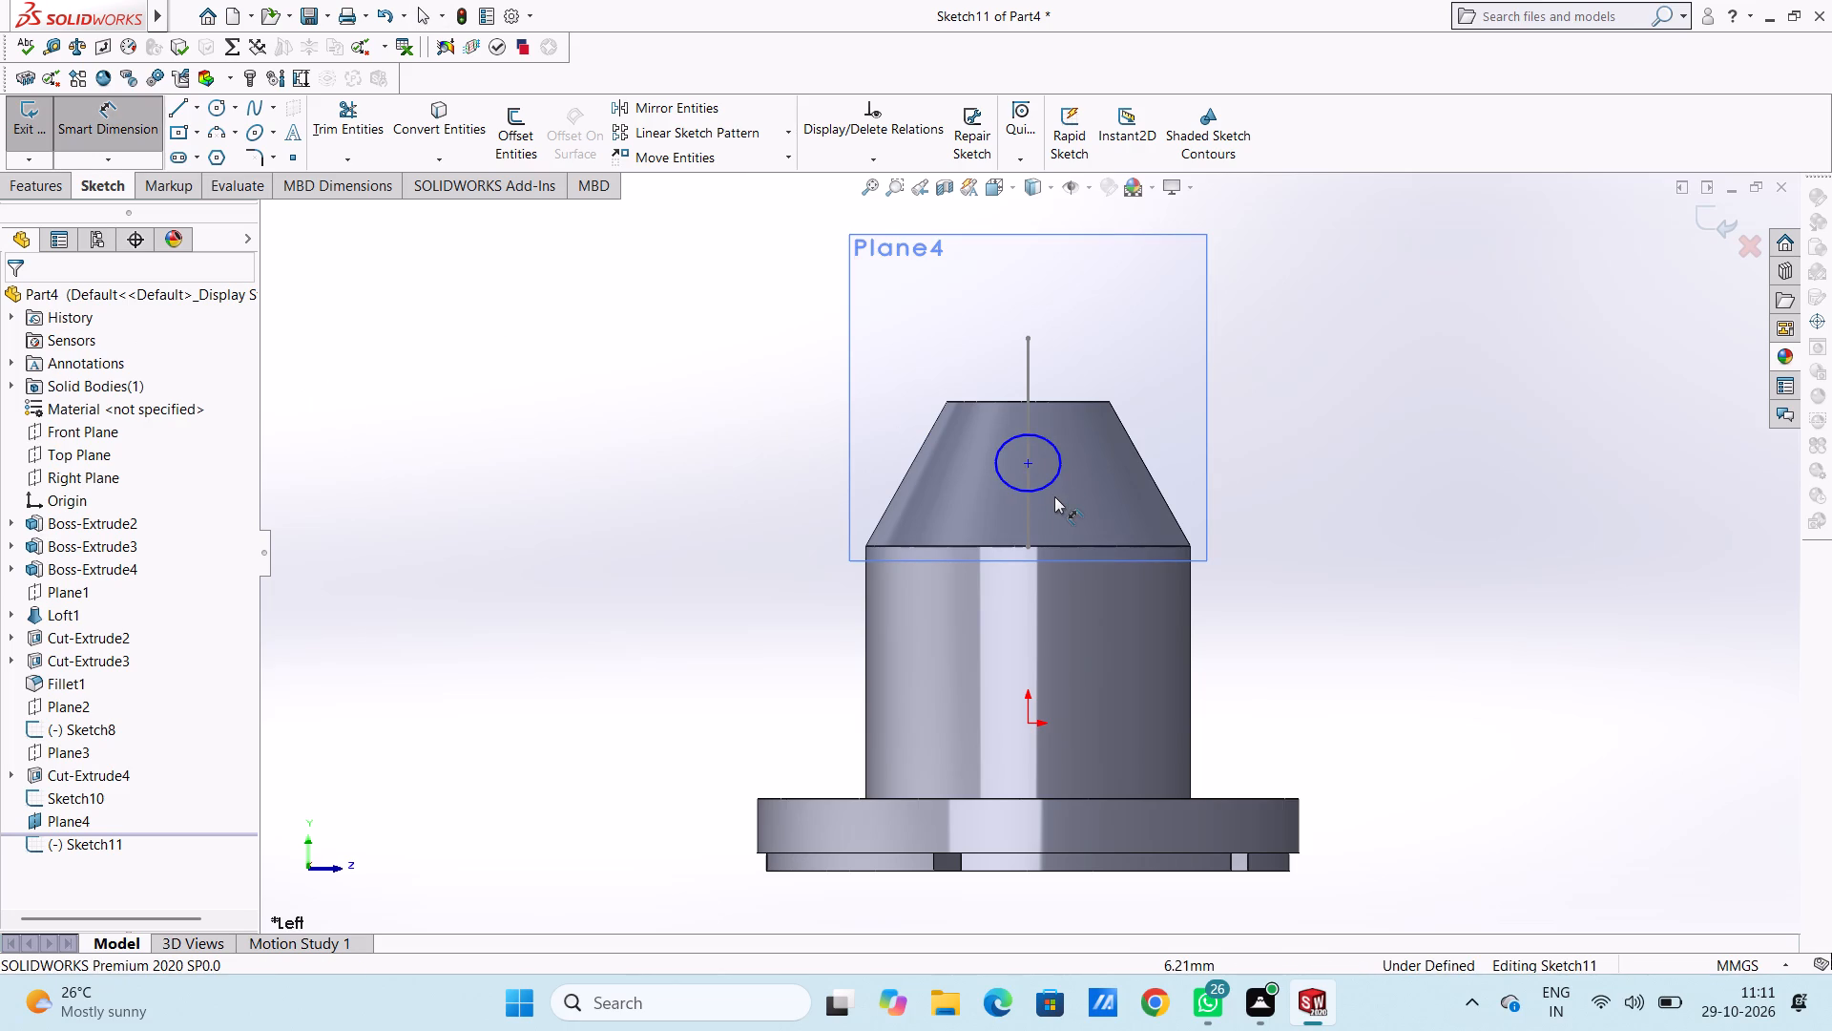
click(1050, 481)
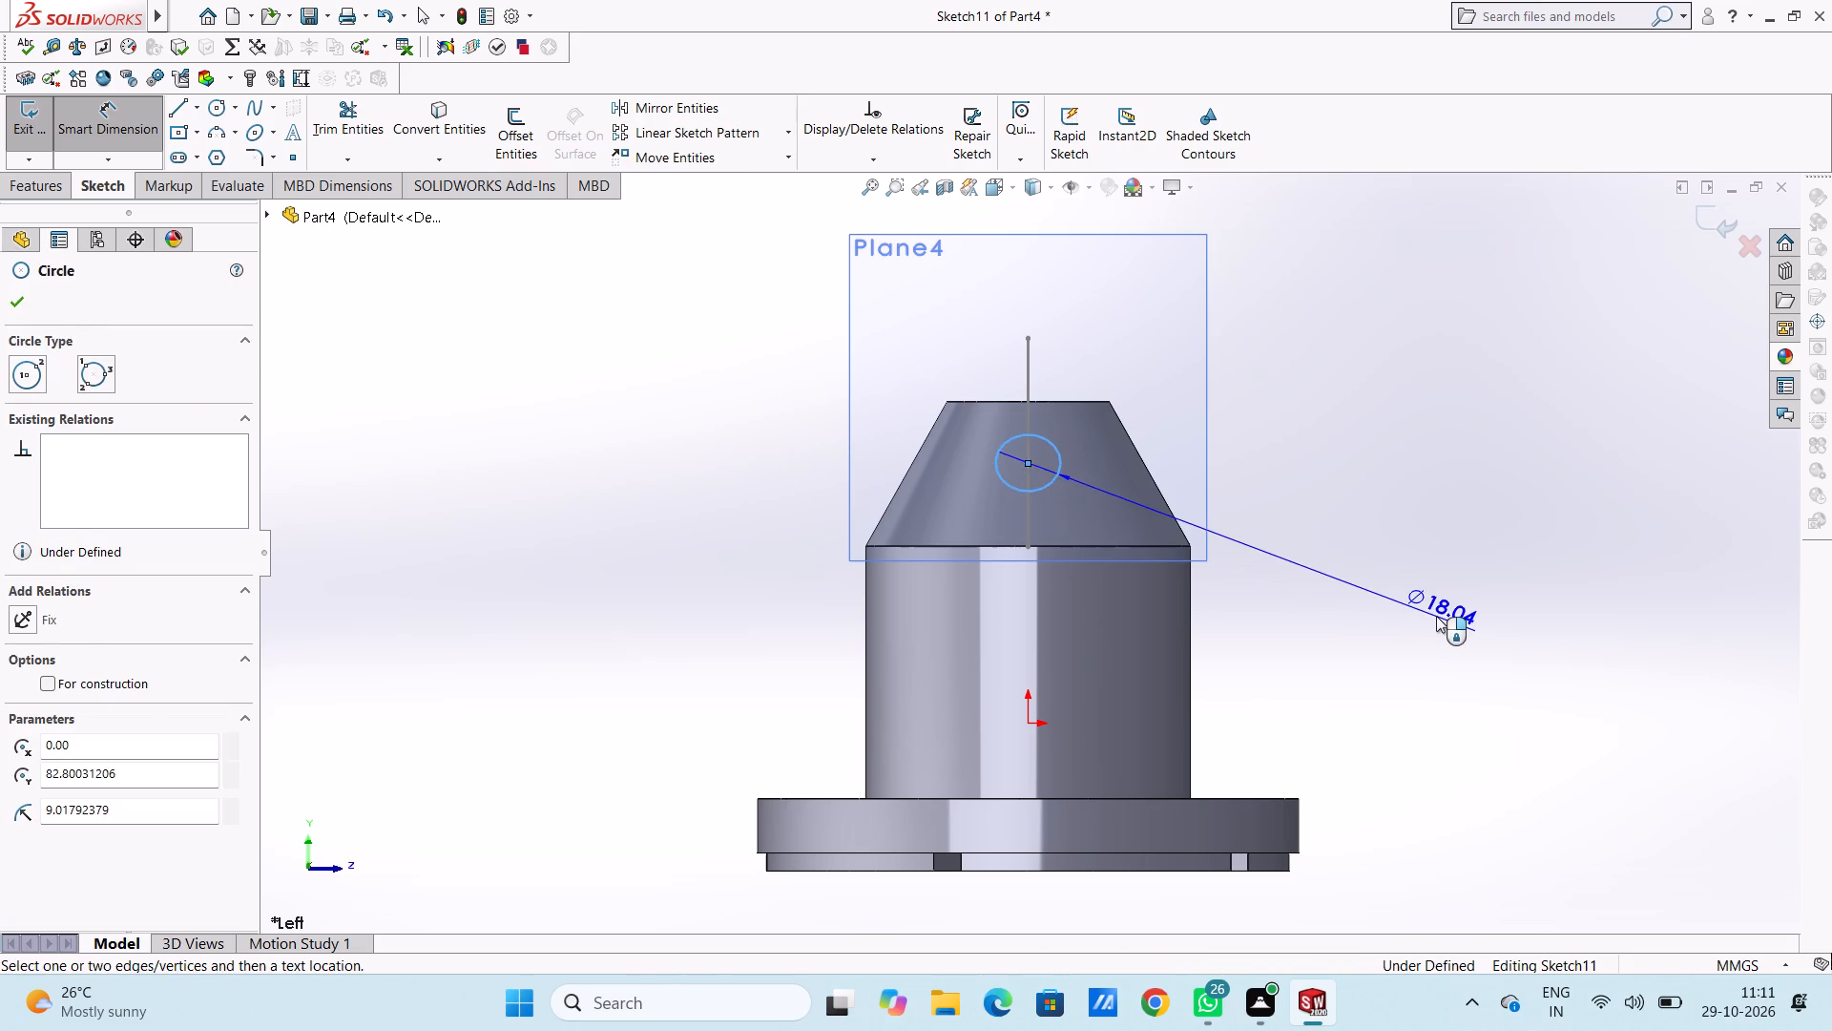
click(1436, 616)
key(1)
key(2)
key(Return)
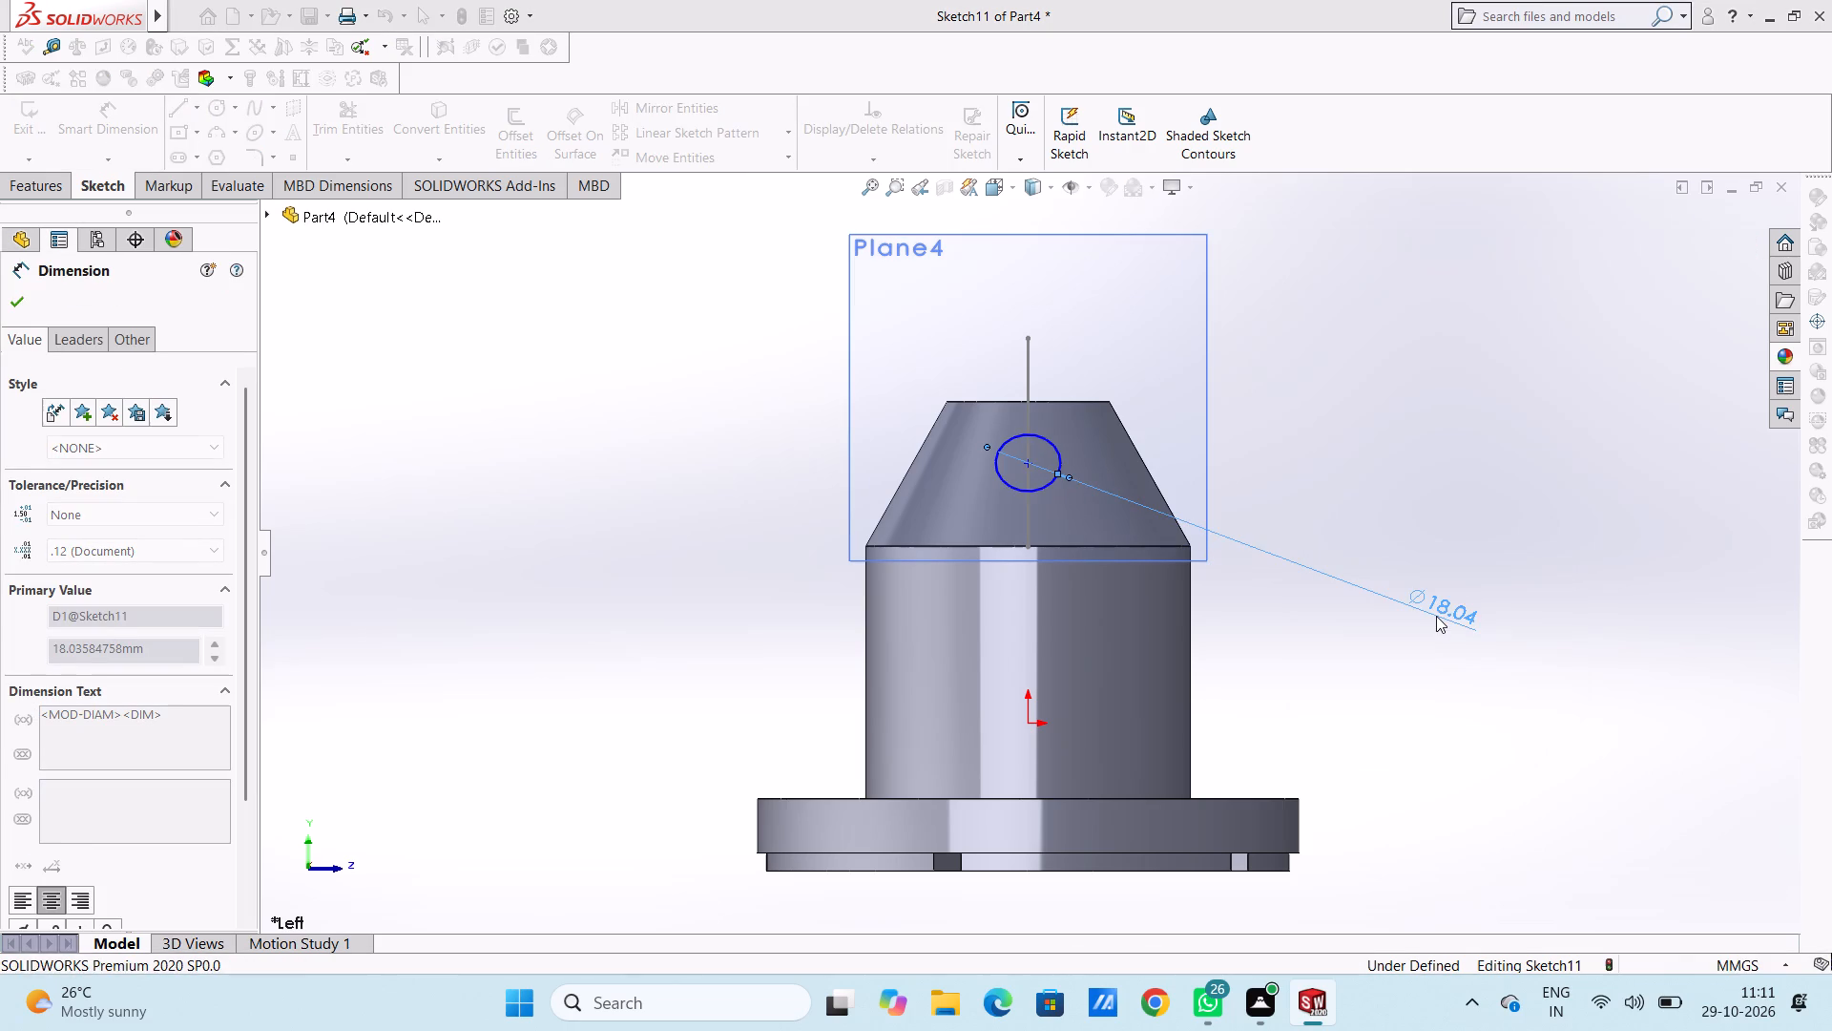
click(1327, 479)
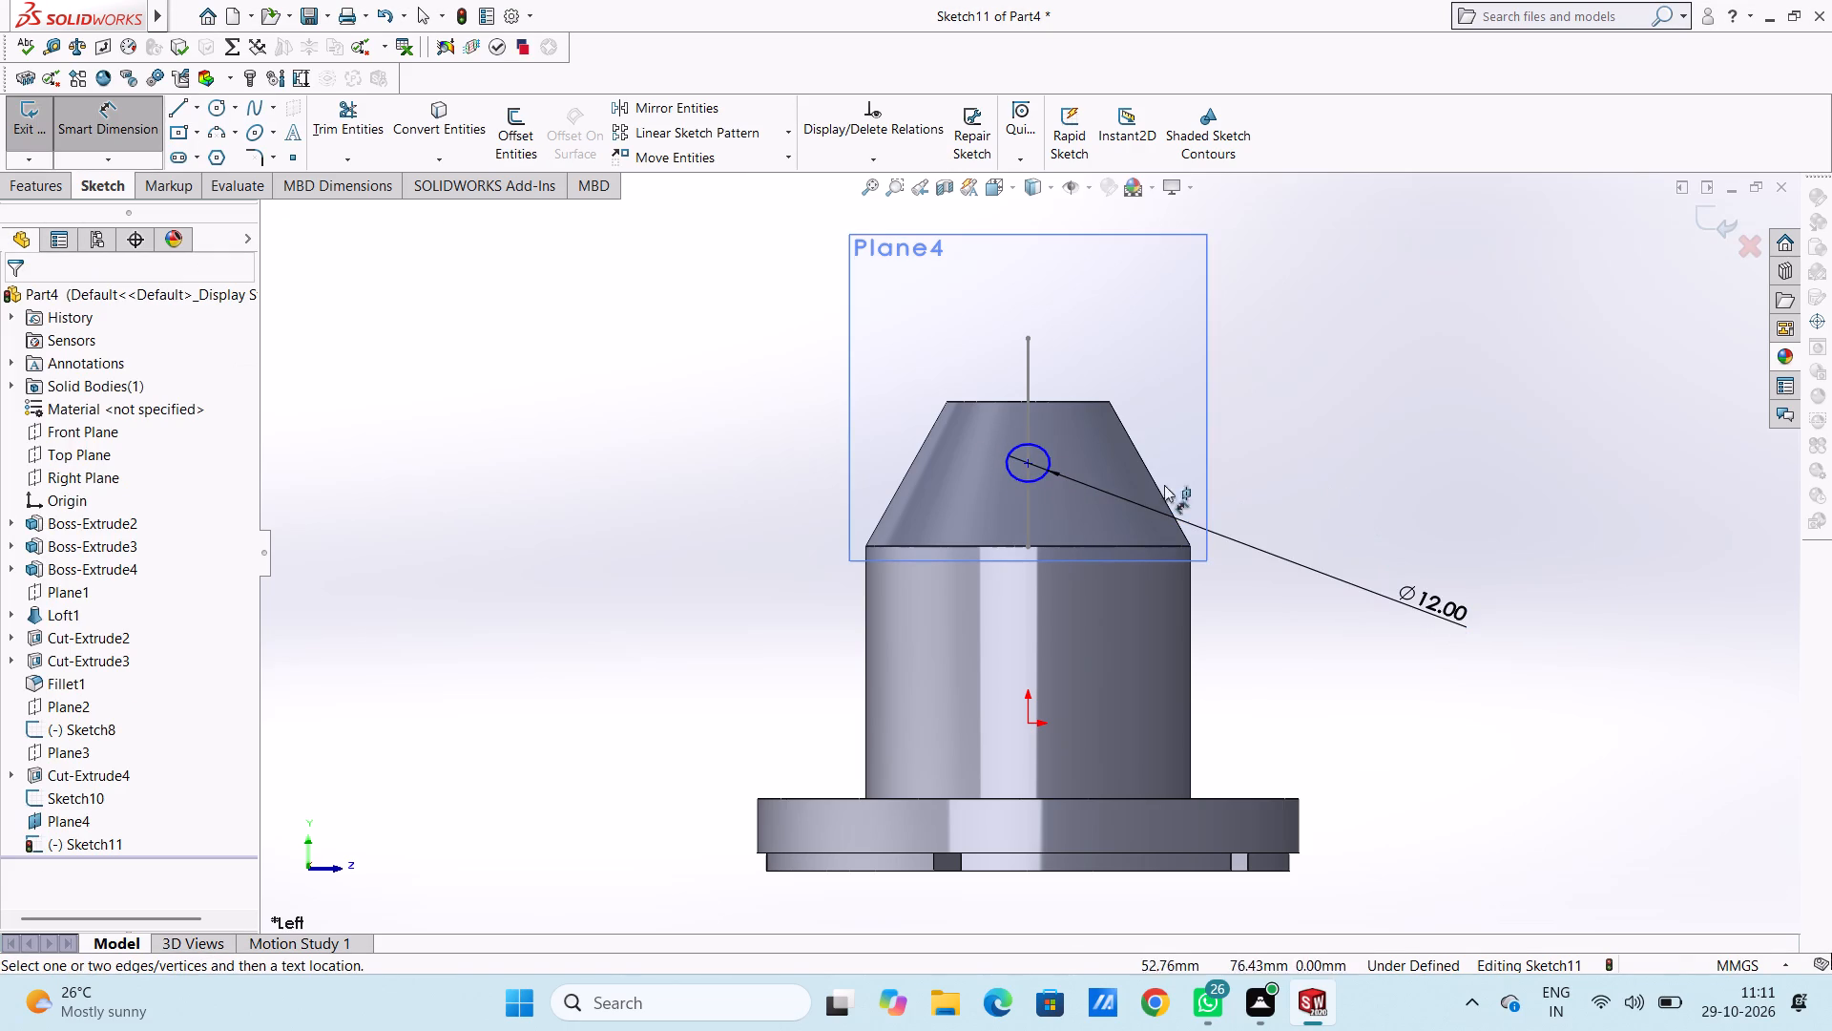
Dimension the circle's centre 30 mm from the top edge of the conical section.
click(1029, 463)
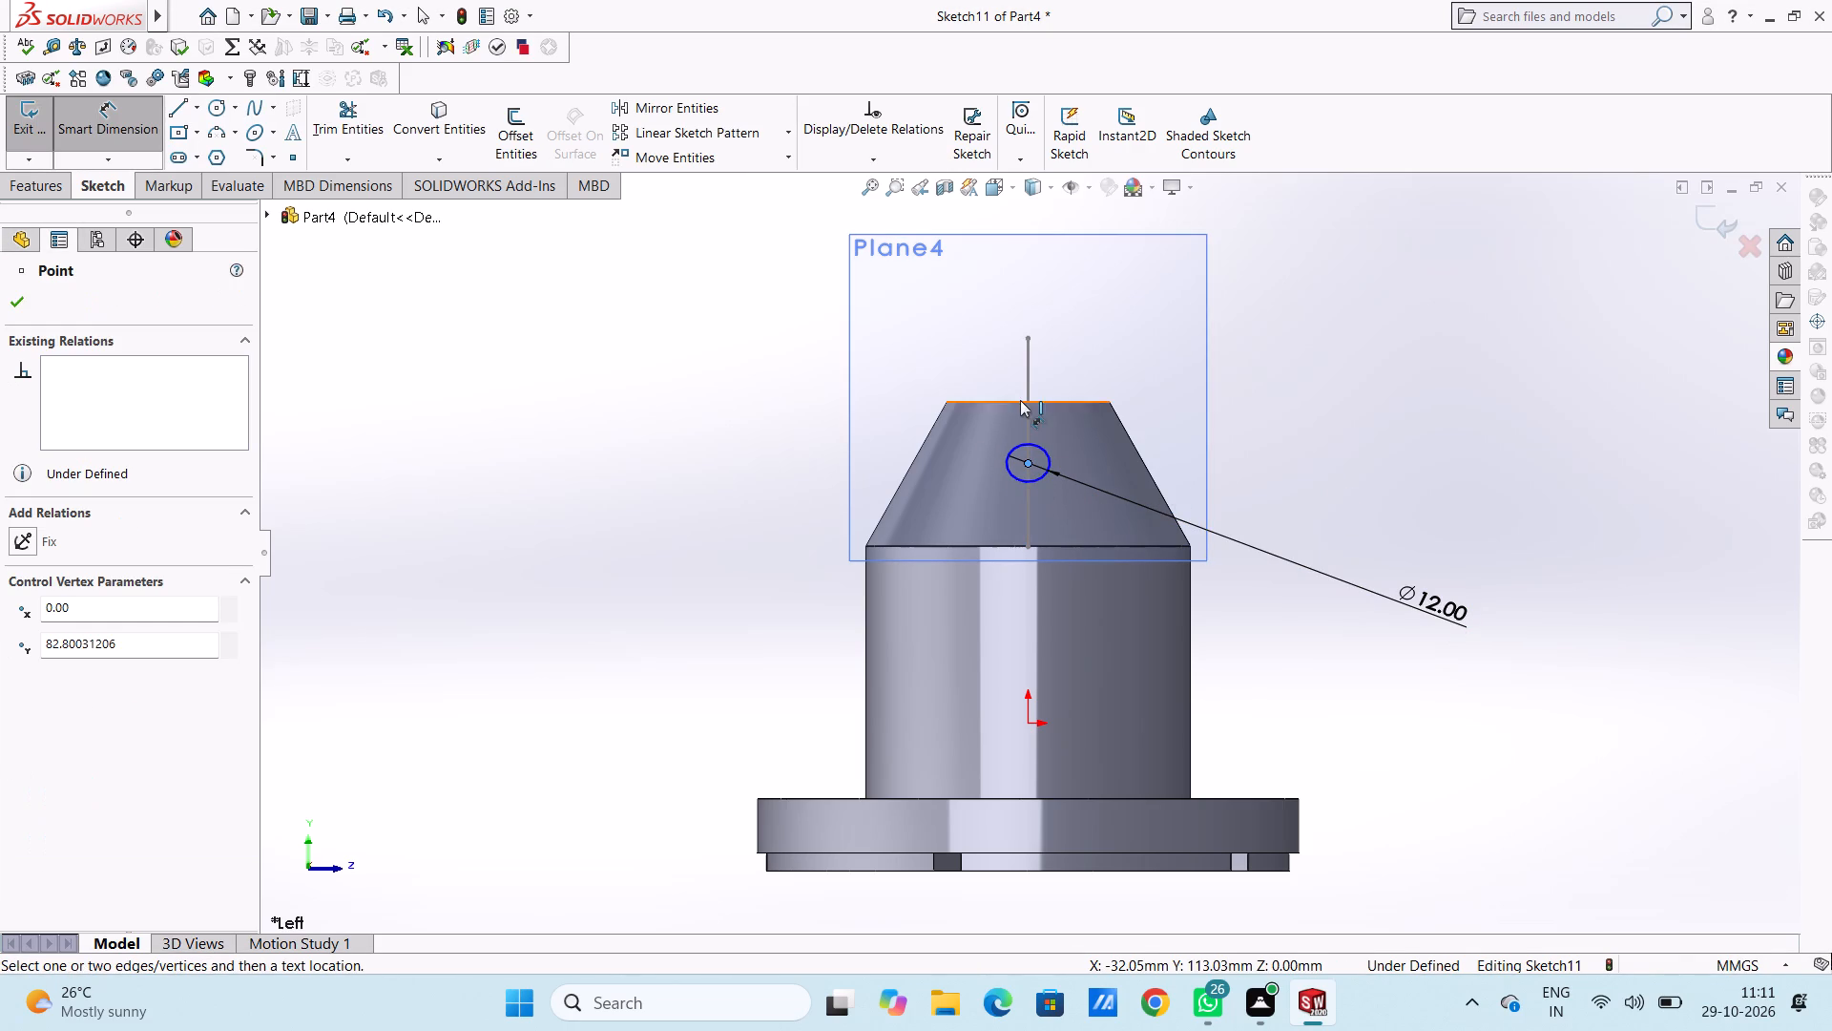
click(1027, 397)
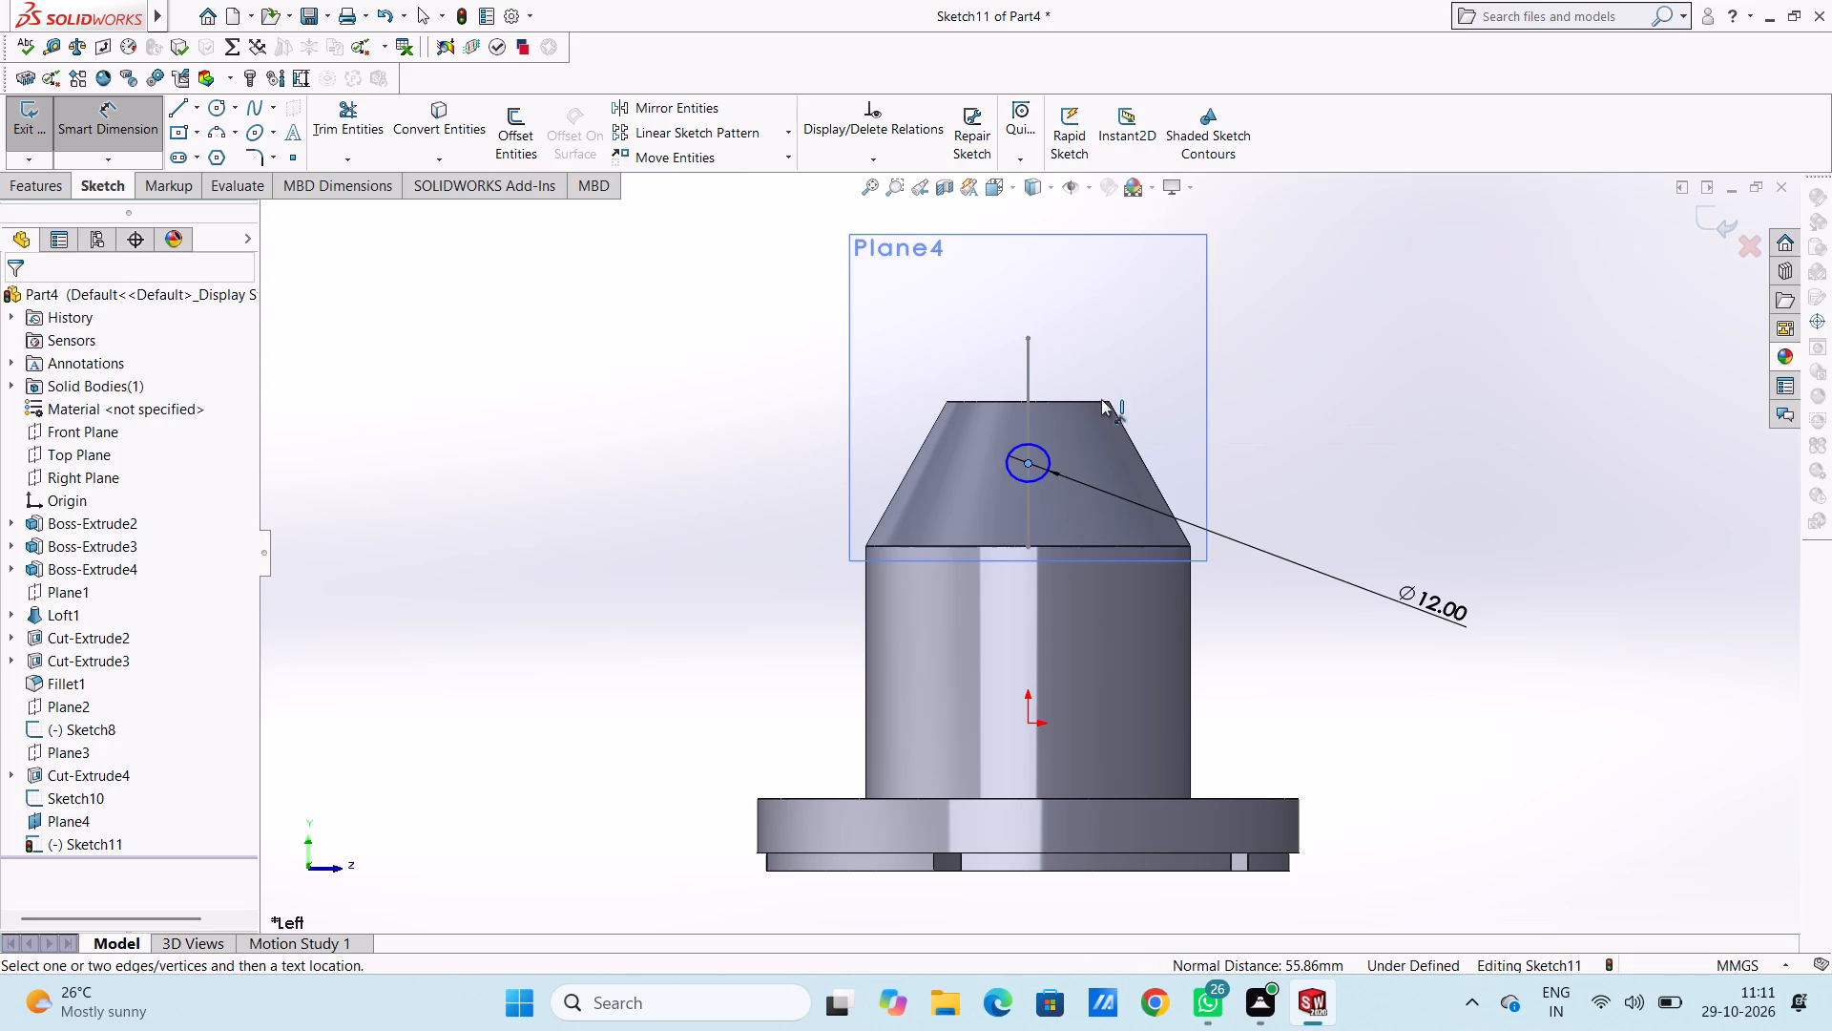
click(1082, 405)
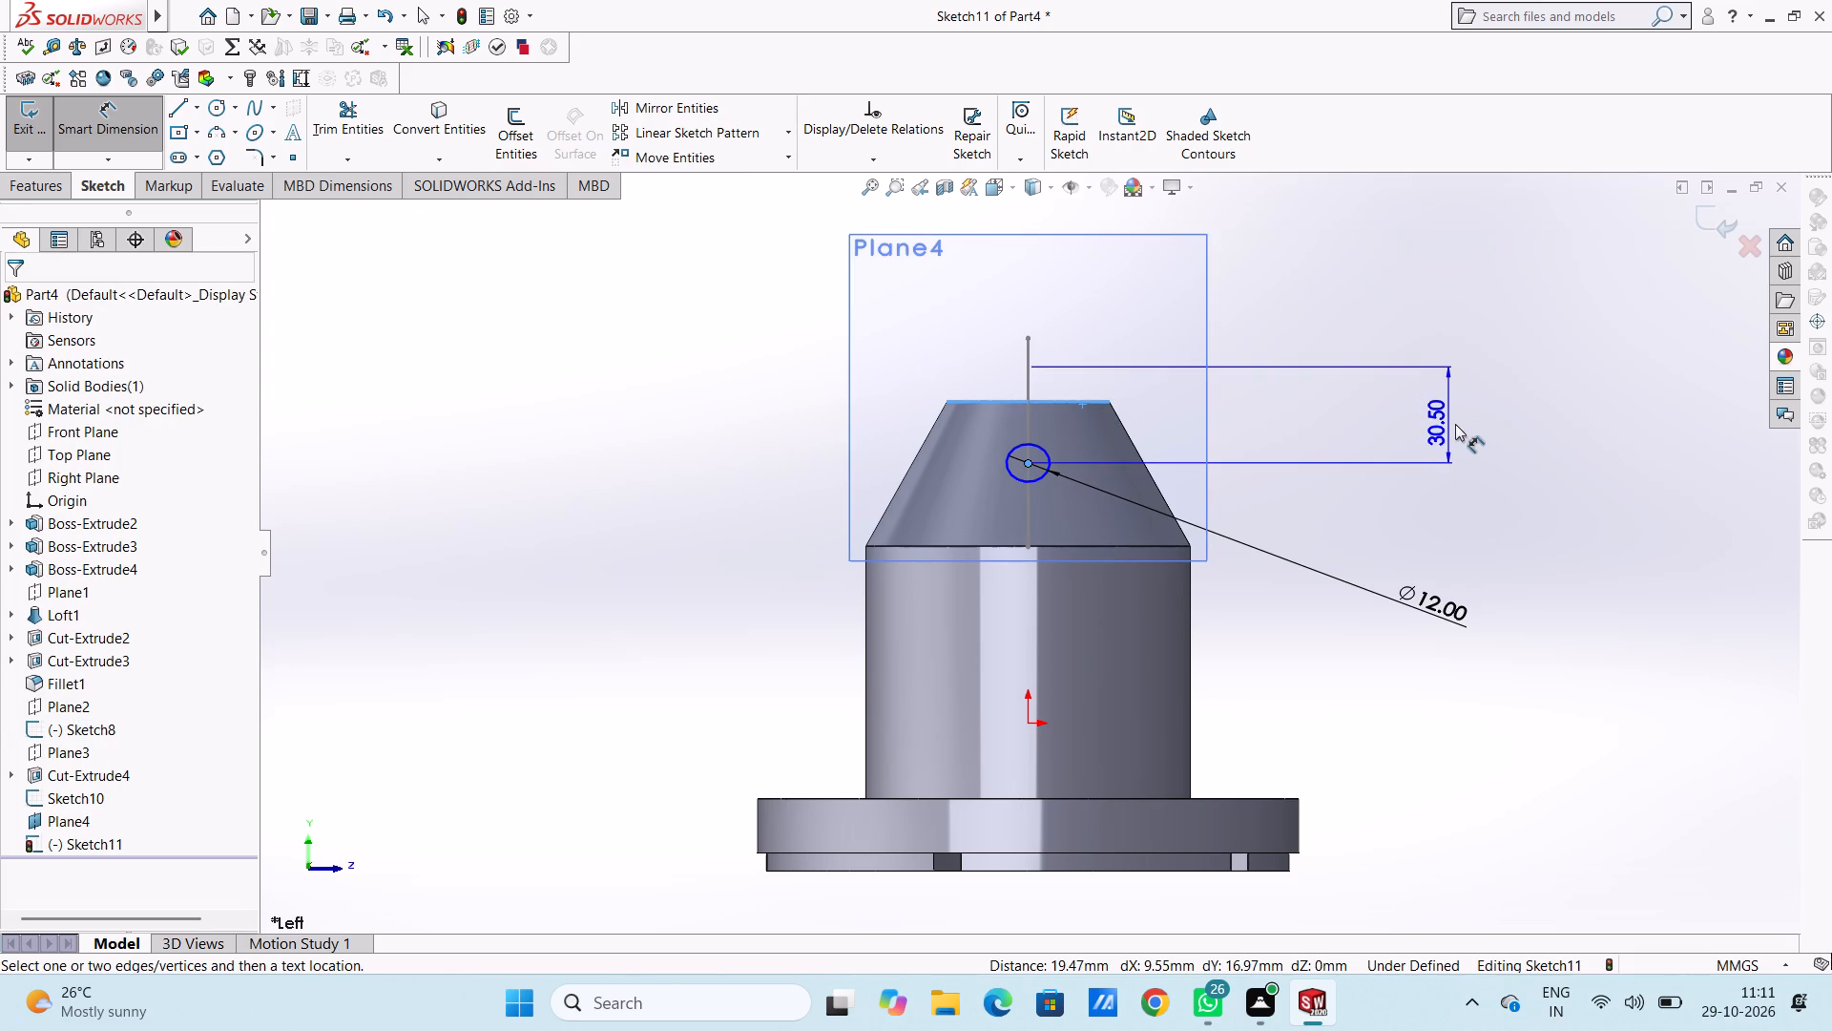
click(1477, 425)
text(30)
key(Return)
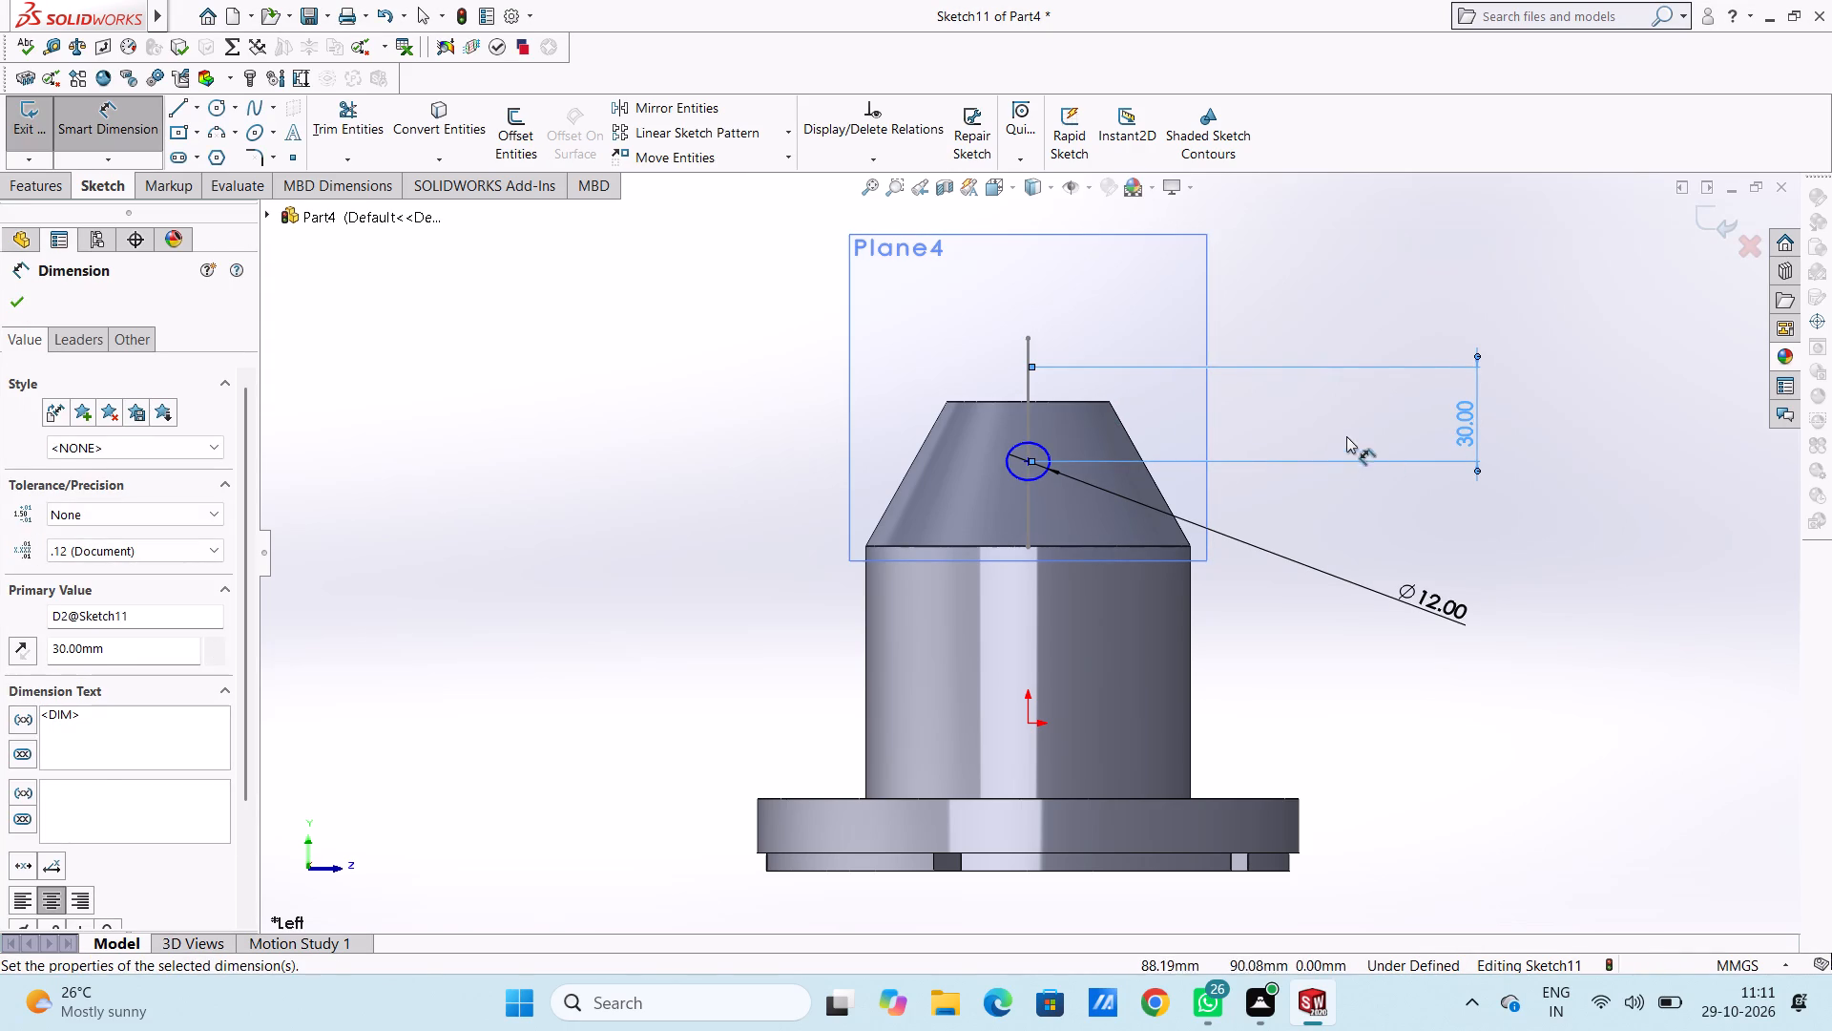
click(1349, 425)
Dimension the horizontal distance between the circle's centre and the cylinder's vertical side edge.
click(1030, 465)
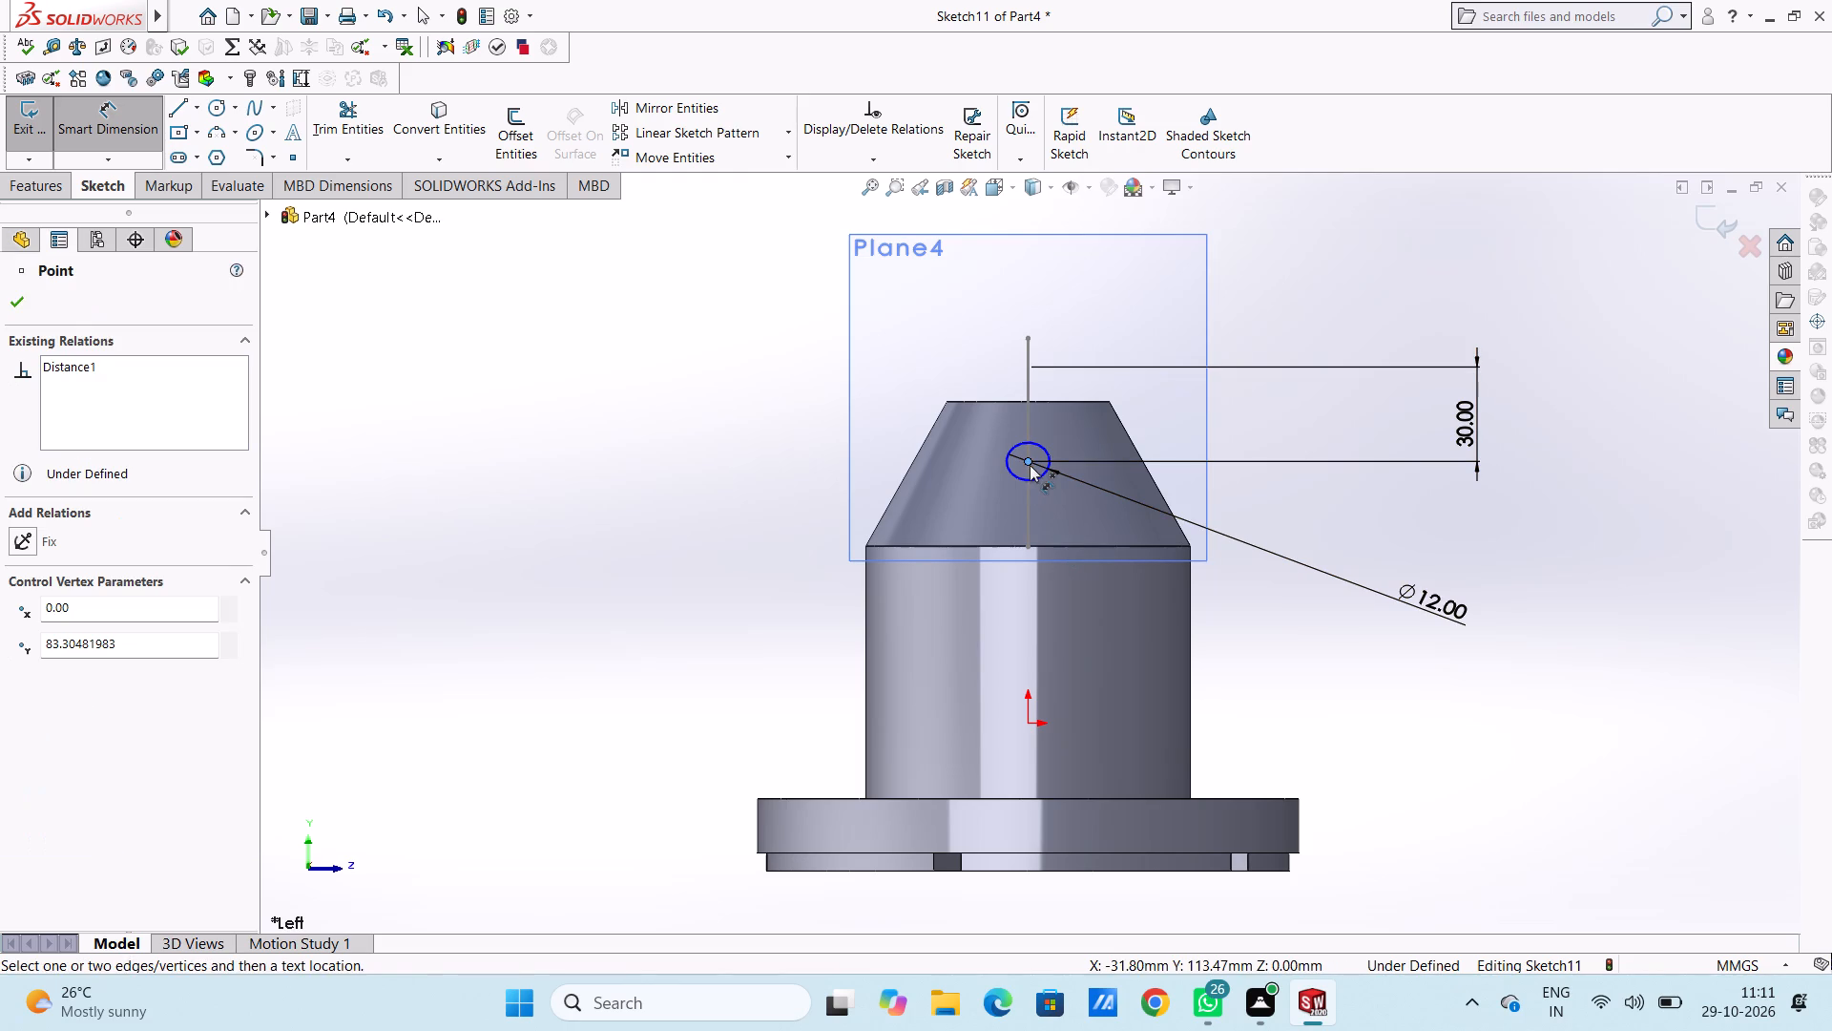
click(865, 571)
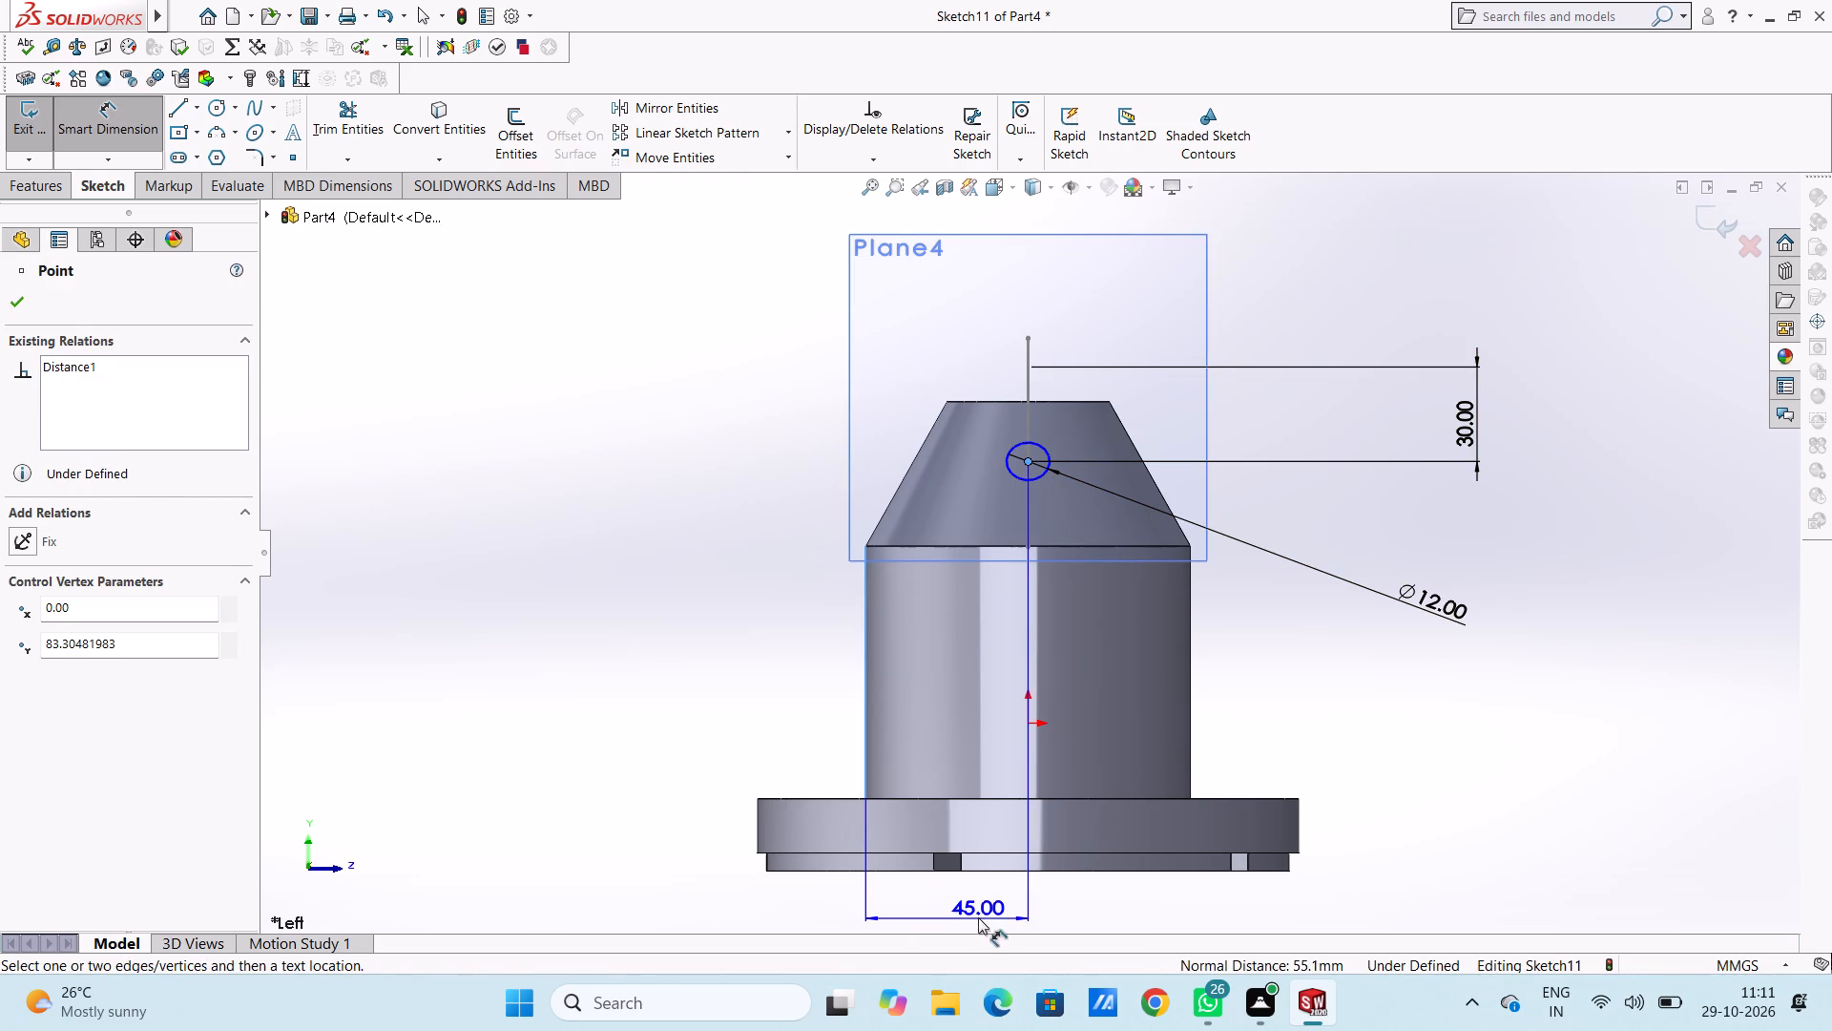
click(978, 917)
click(894, 887)
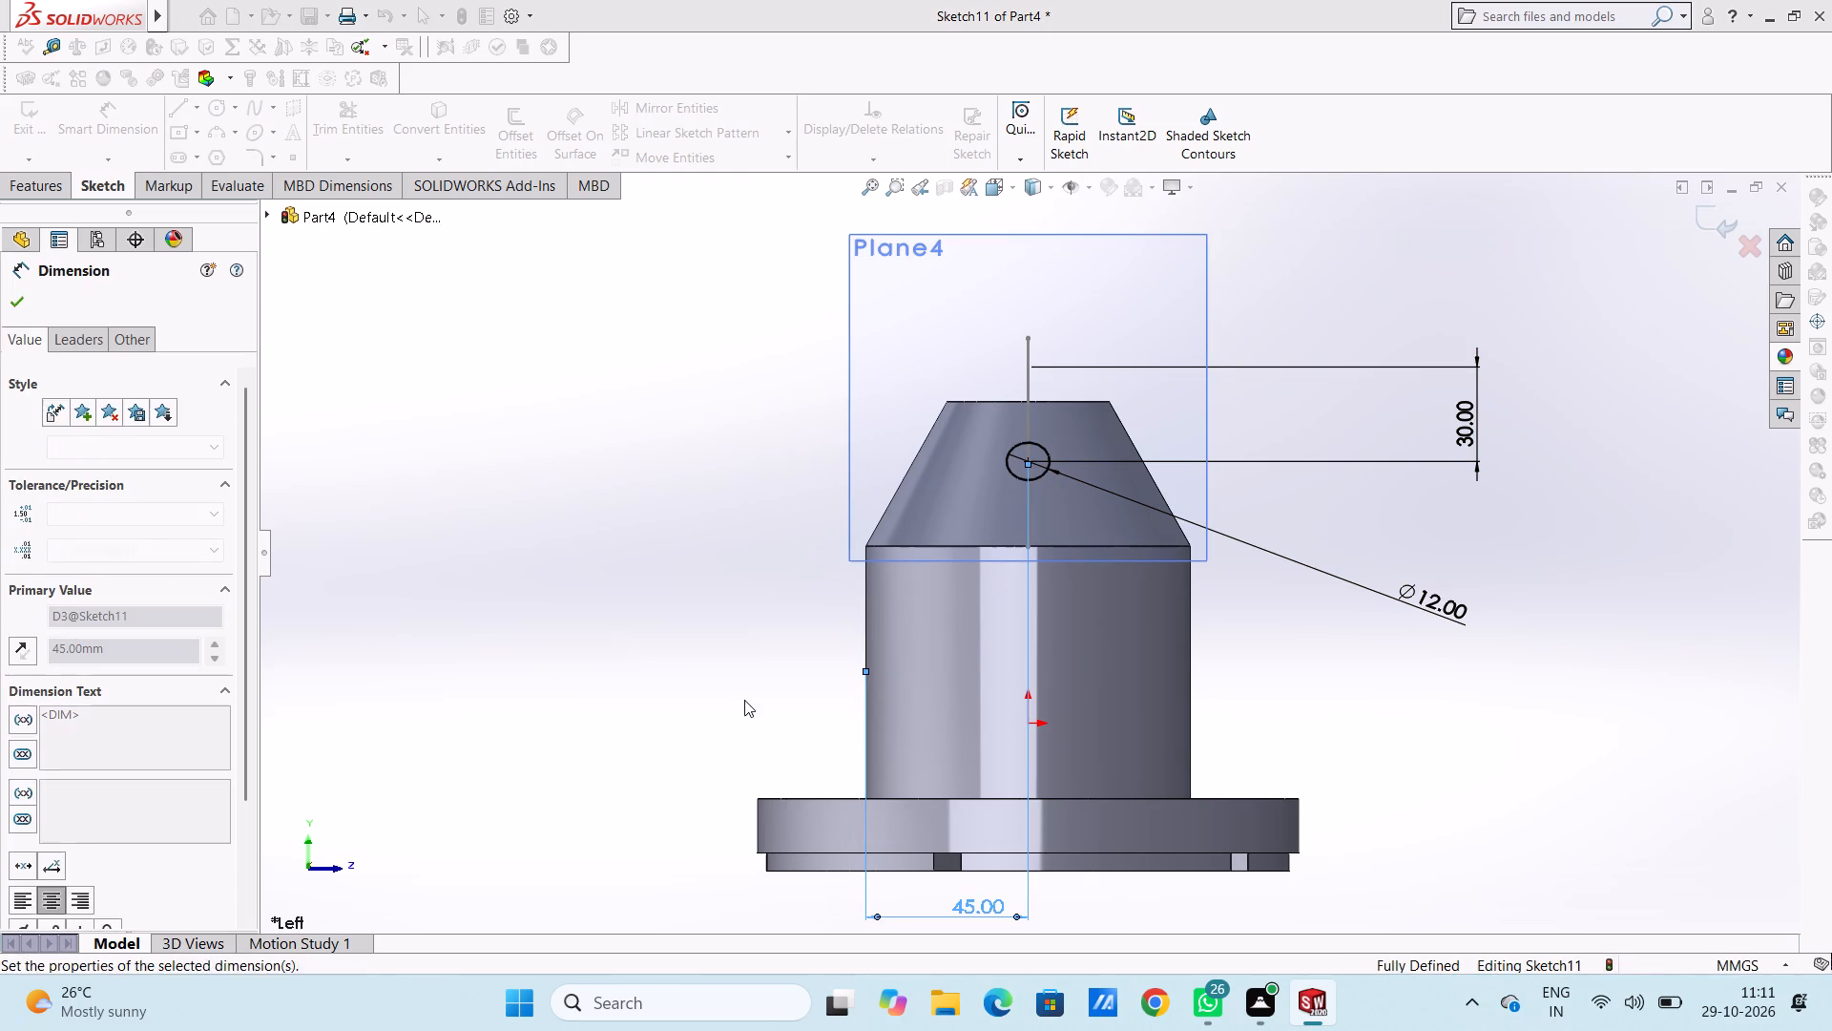
click(744, 699)
Cut-extrude the 12 mm circle into the taper with a blind depth of 40 mm.
scroll(757, 674, up, 4)
middle_drag(757, 563, 891, 730)
click(136, 129)
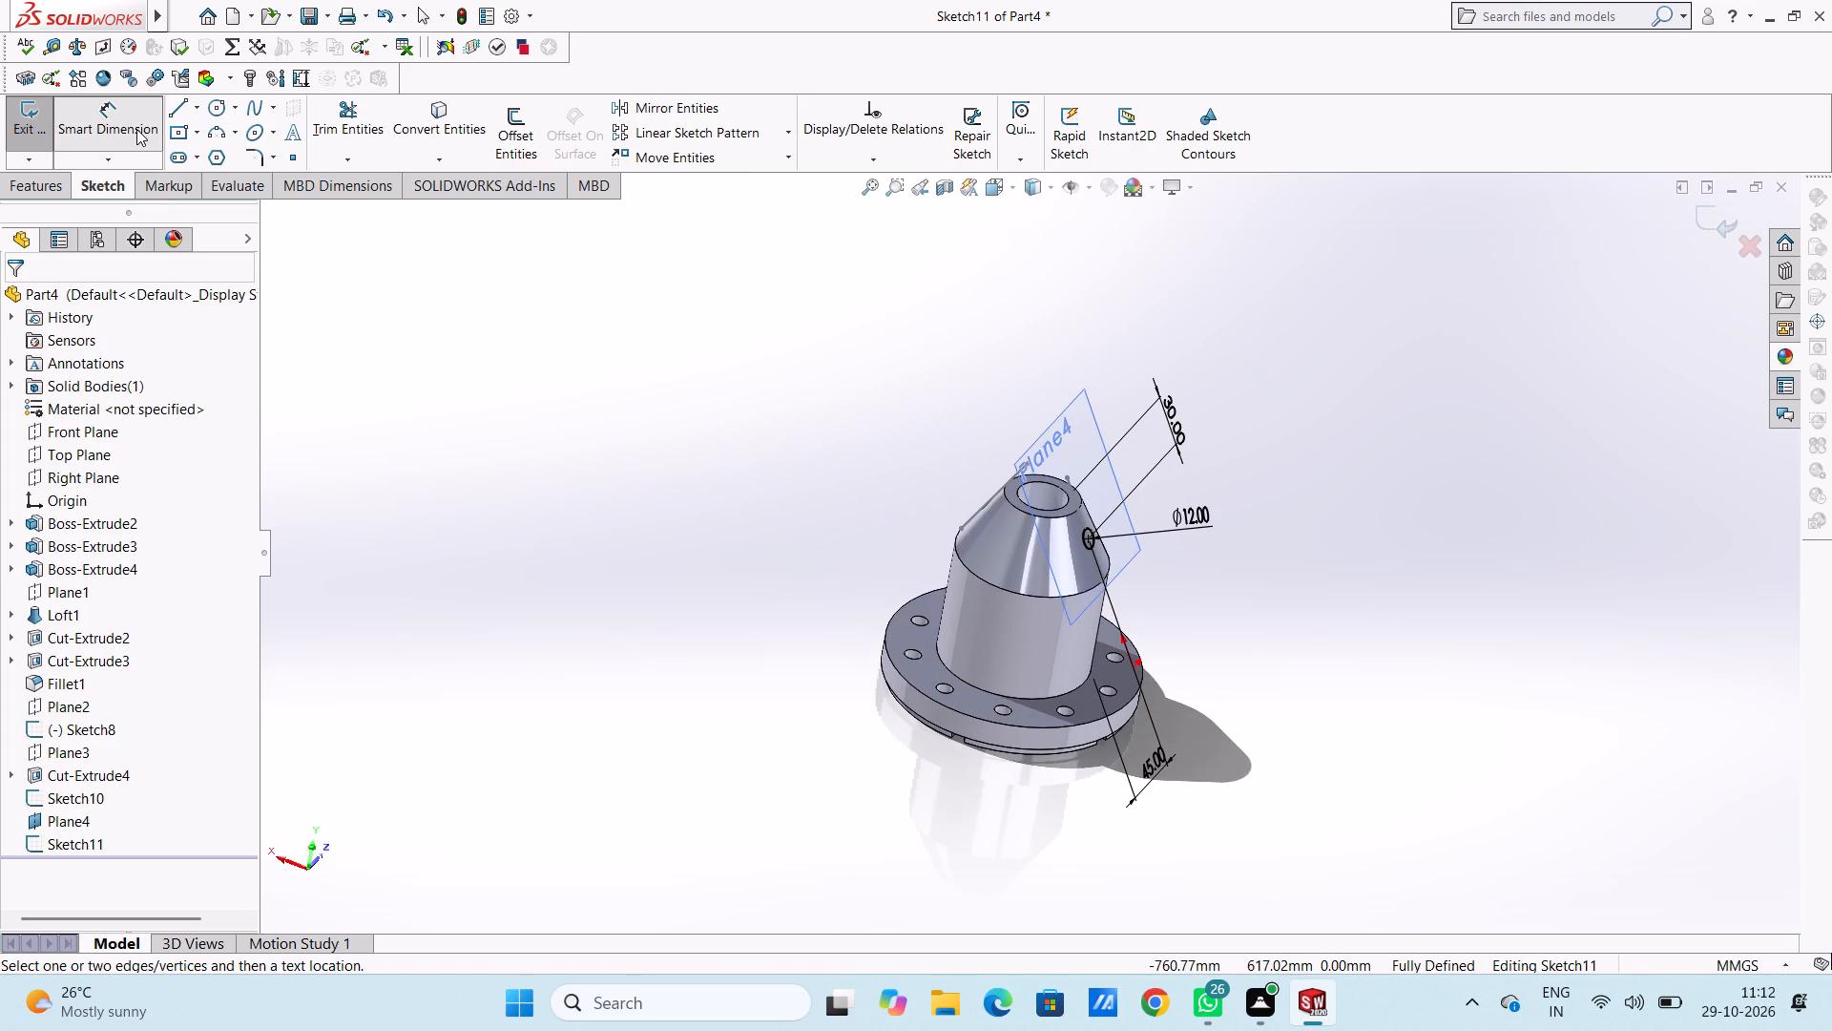
click(51, 182)
click(319, 127)
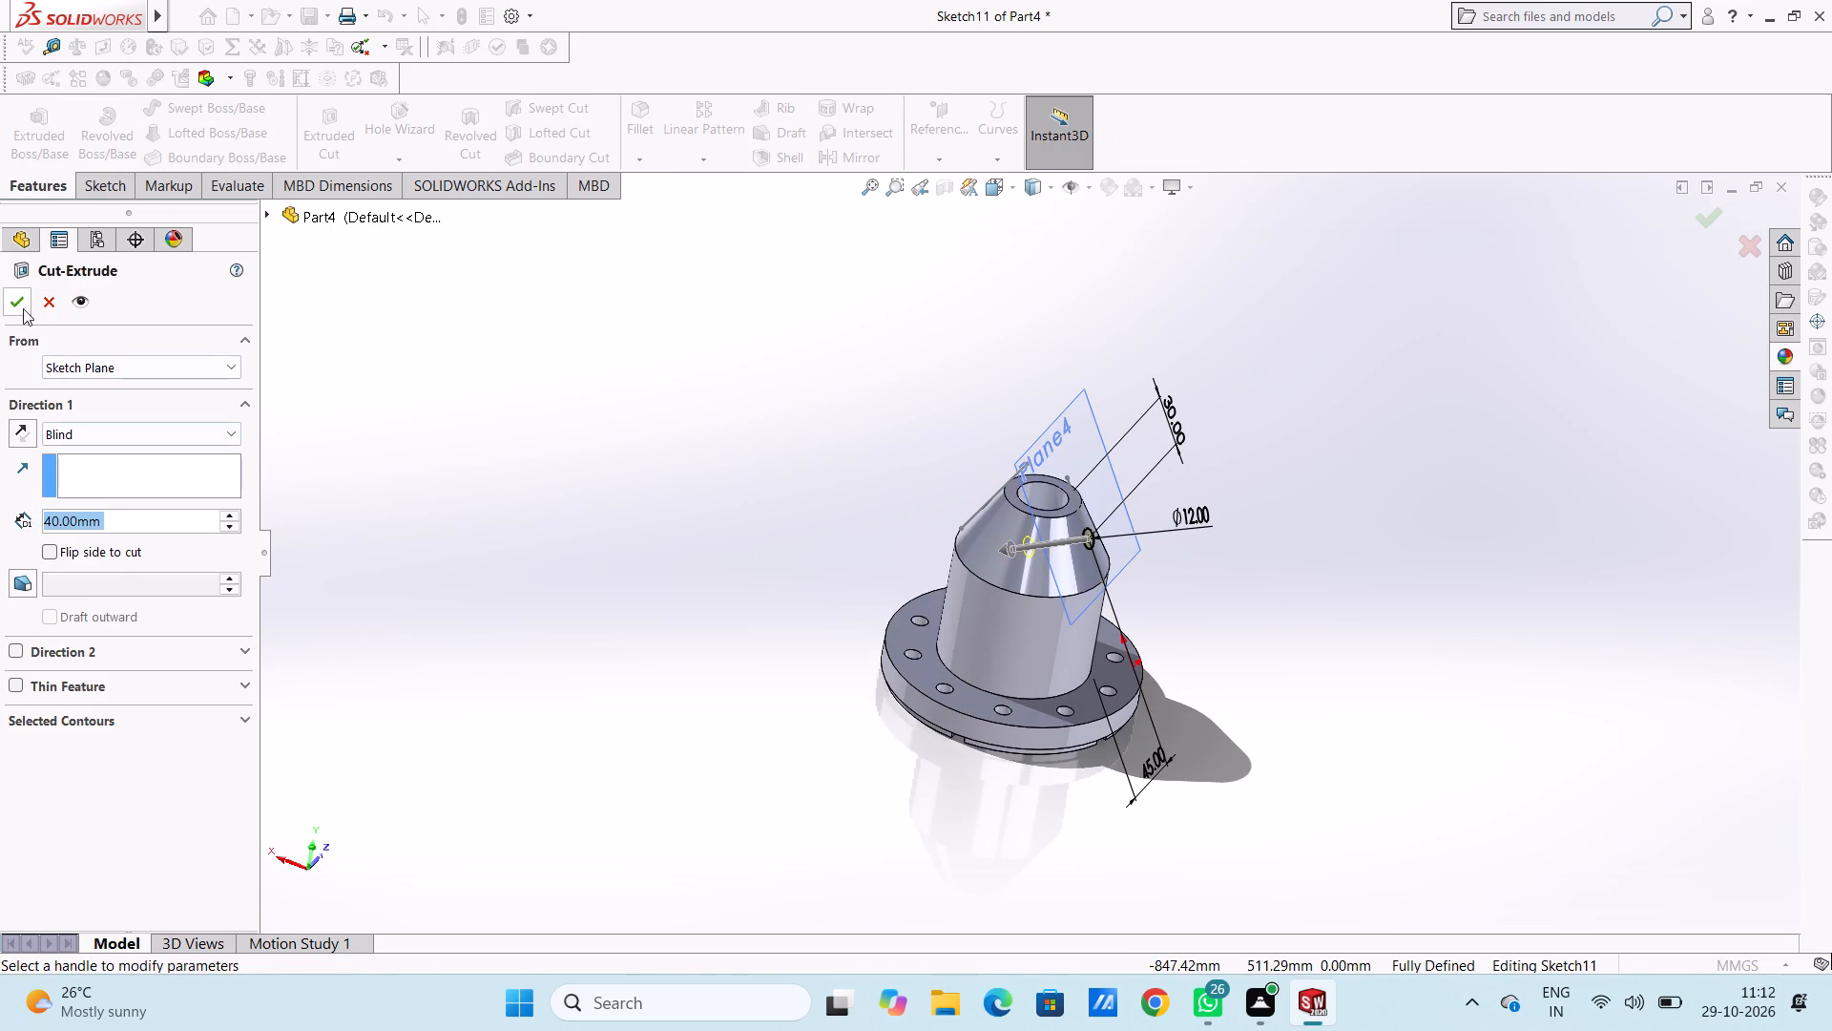
click(13, 299)
click(603, 459)
Hide Plane4 and the slanted-line sketch Sketch10.
middle_drag(743, 421, 645, 629)
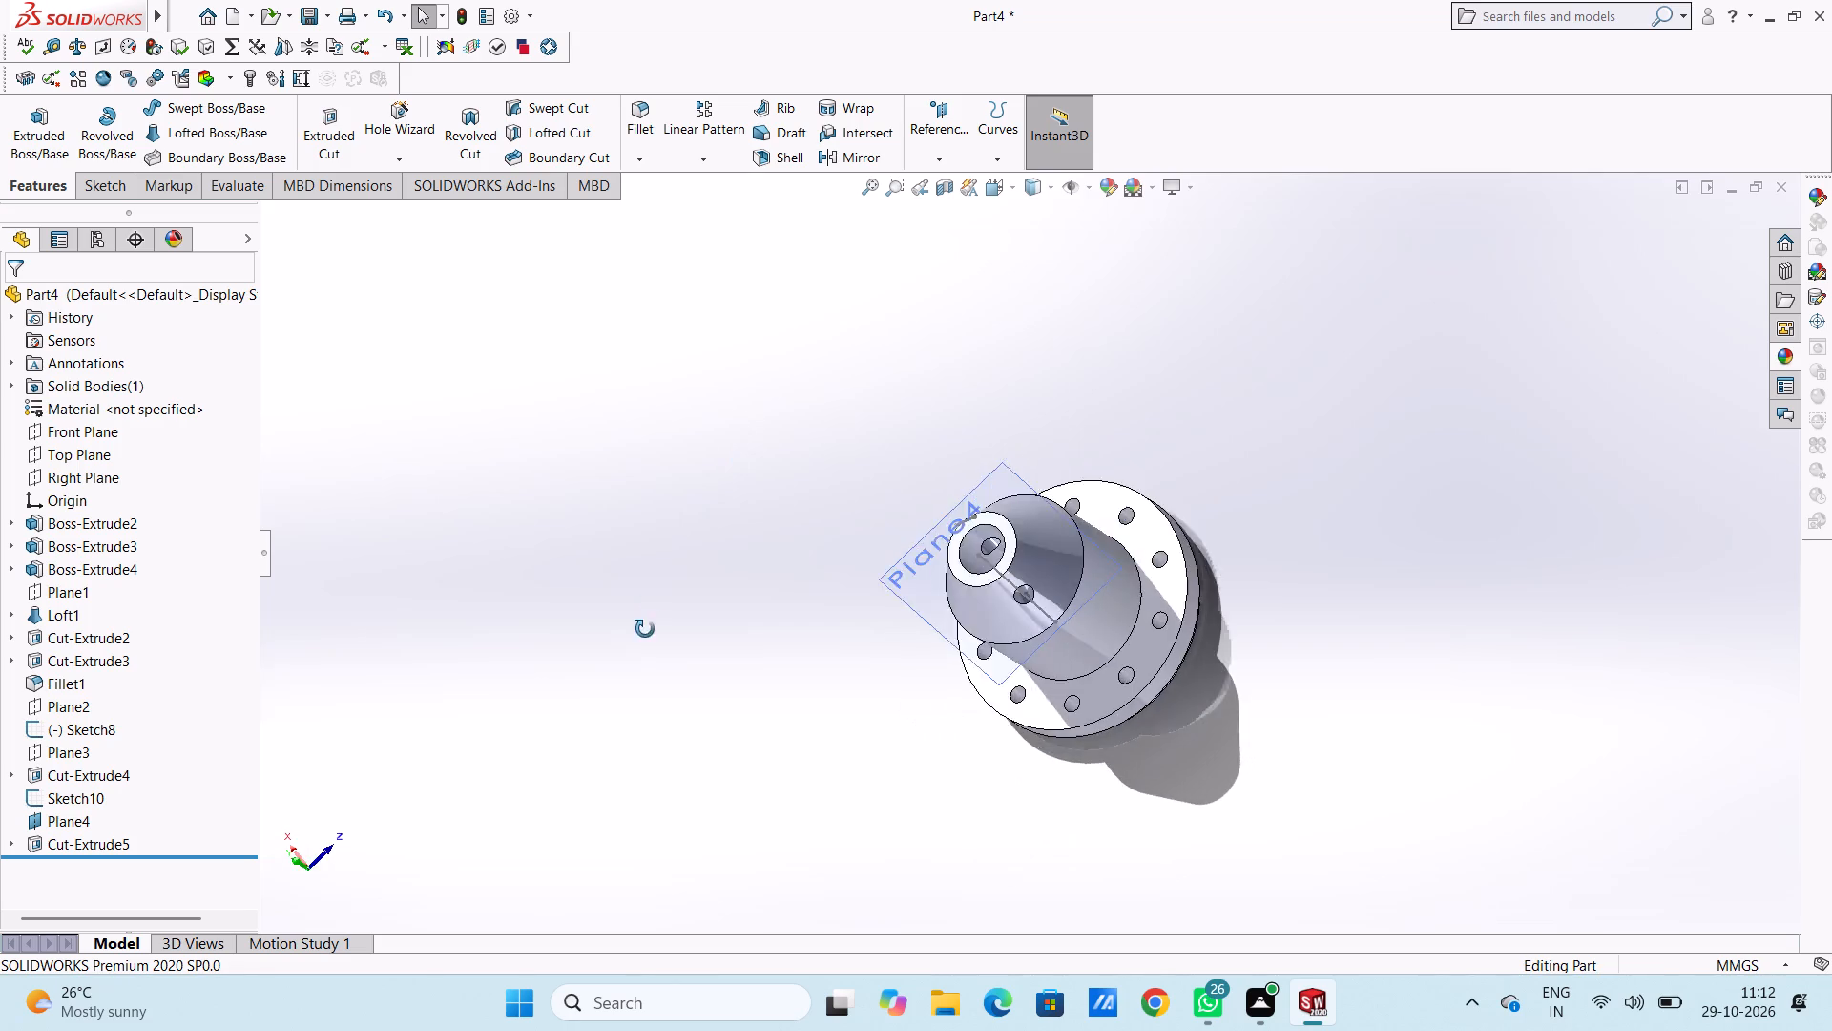
middle_drag(645, 629, 697, 558)
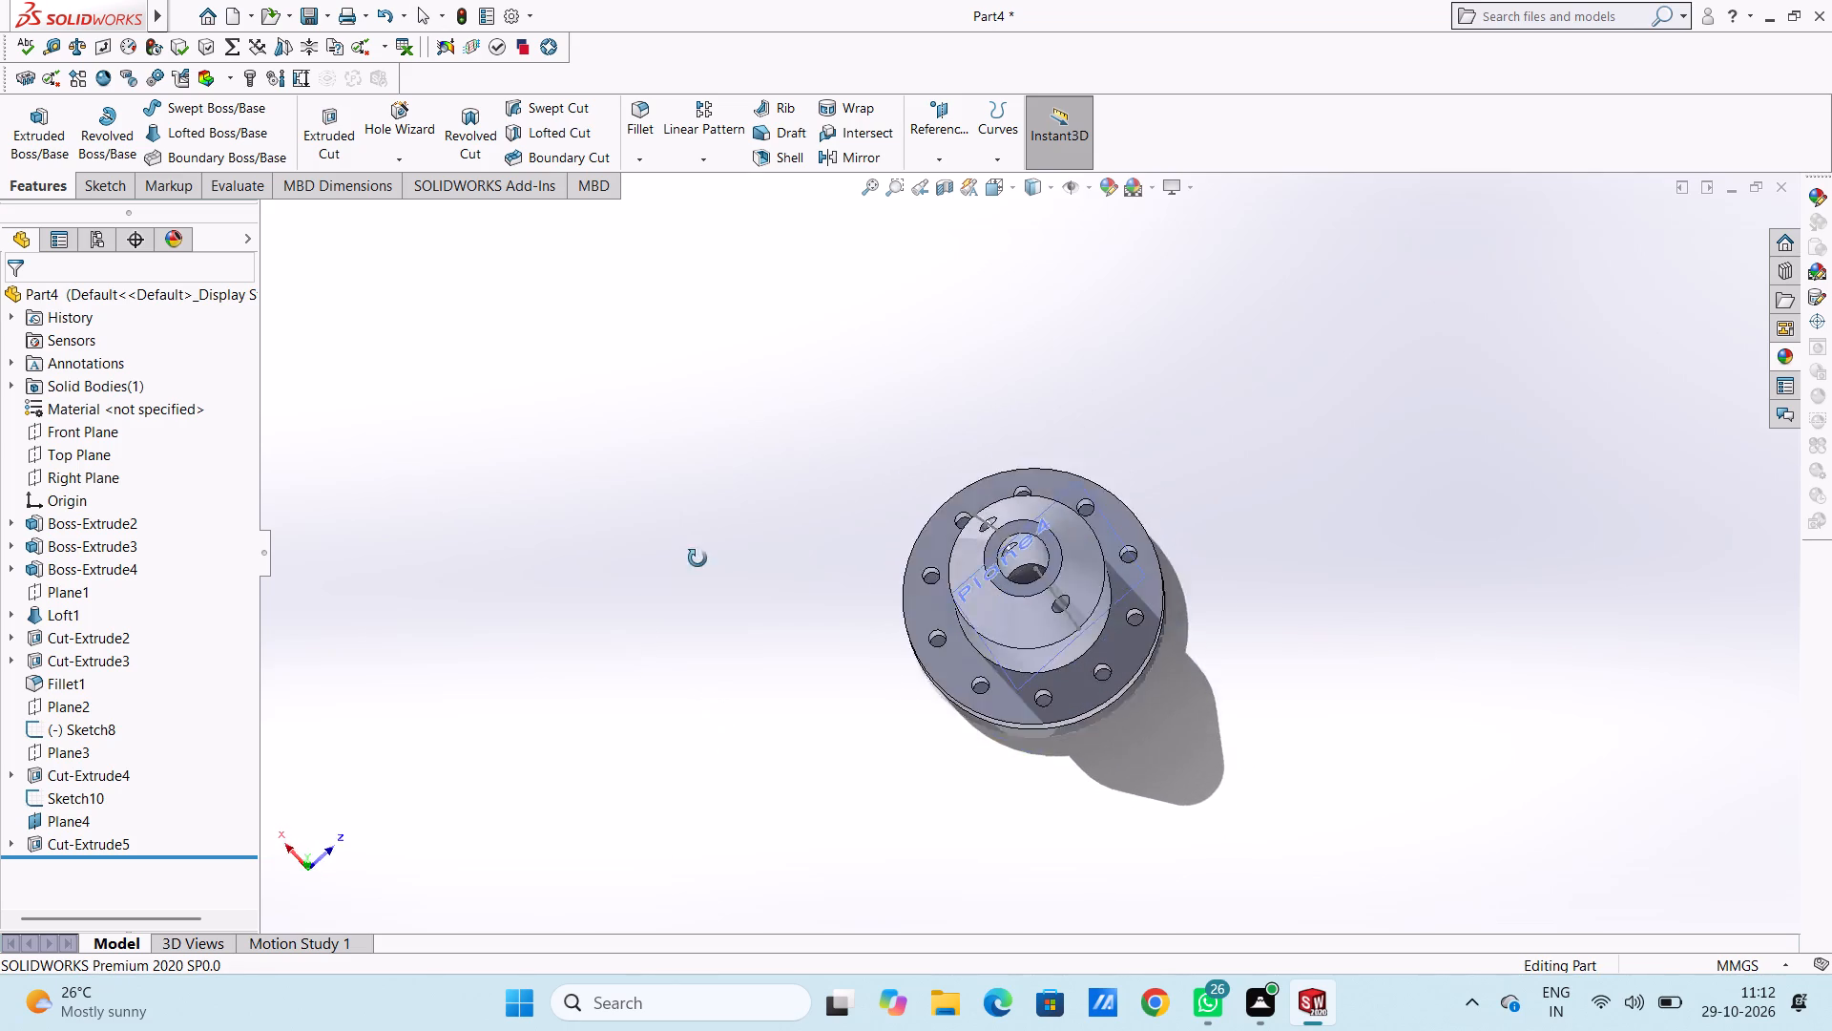
middle_drag(697, 558, 710, 367)
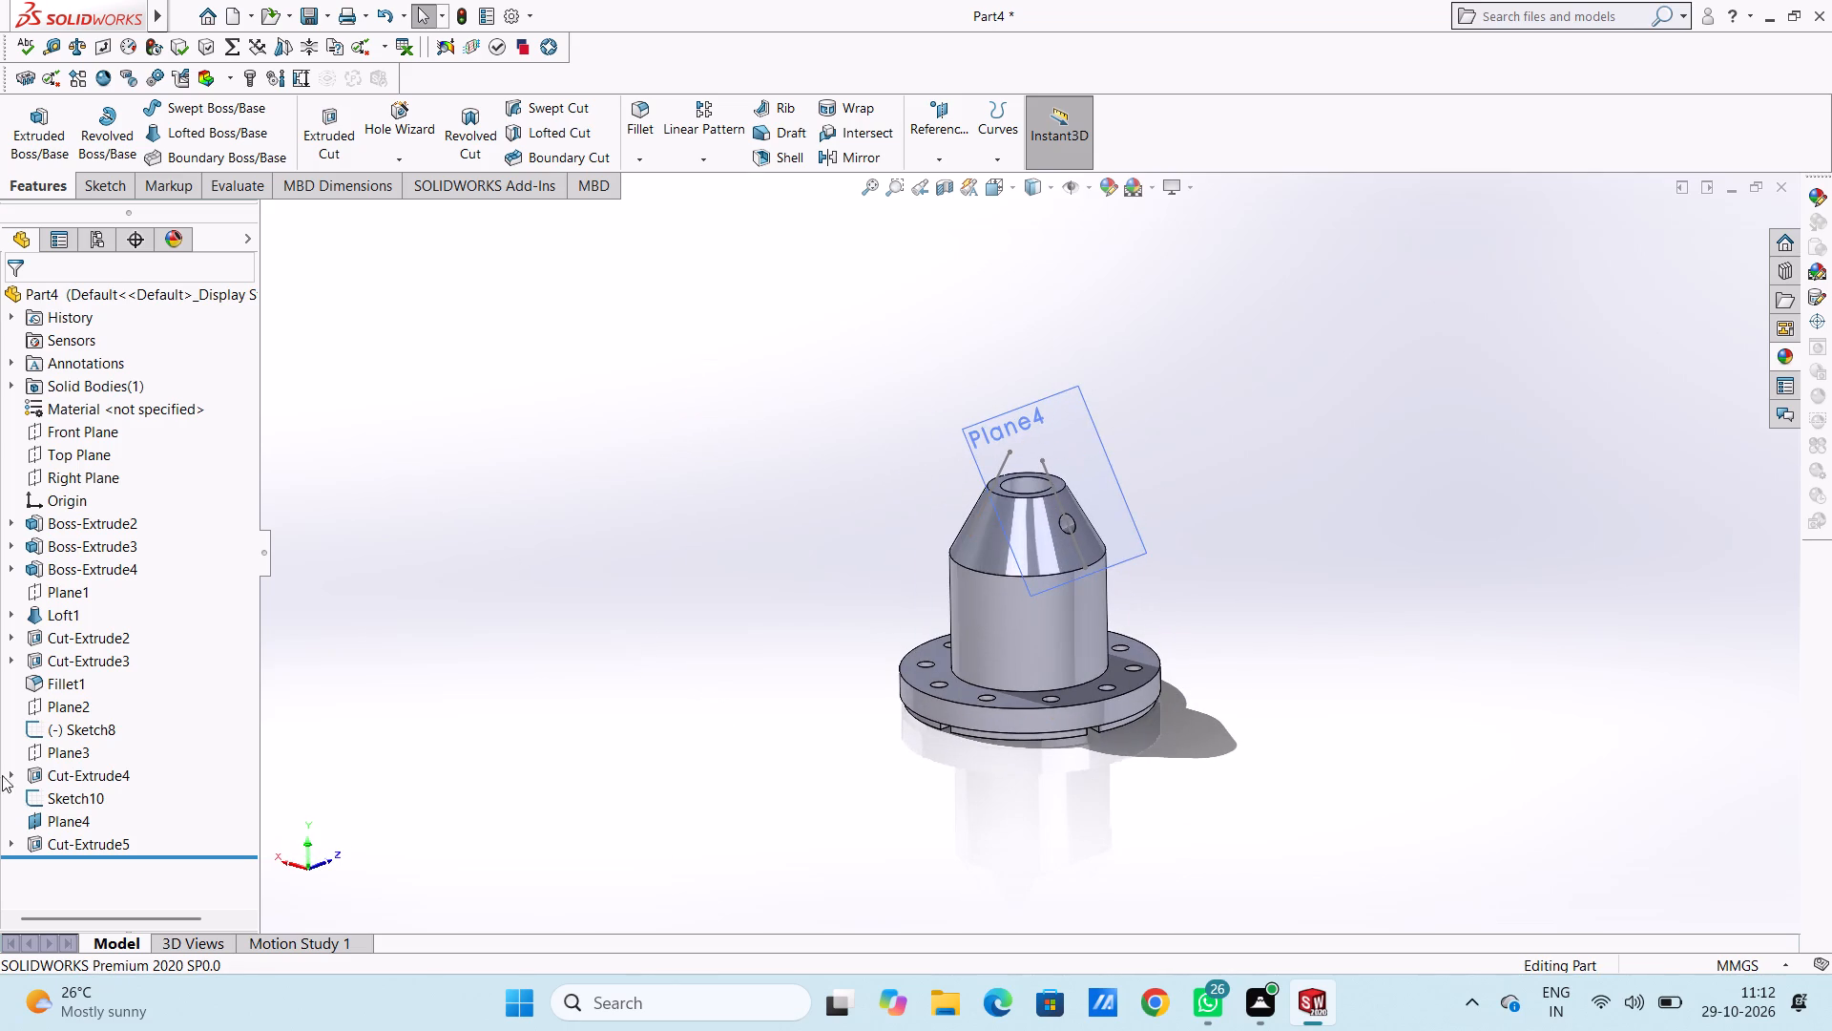
click(80, 816)
click(126, 789)
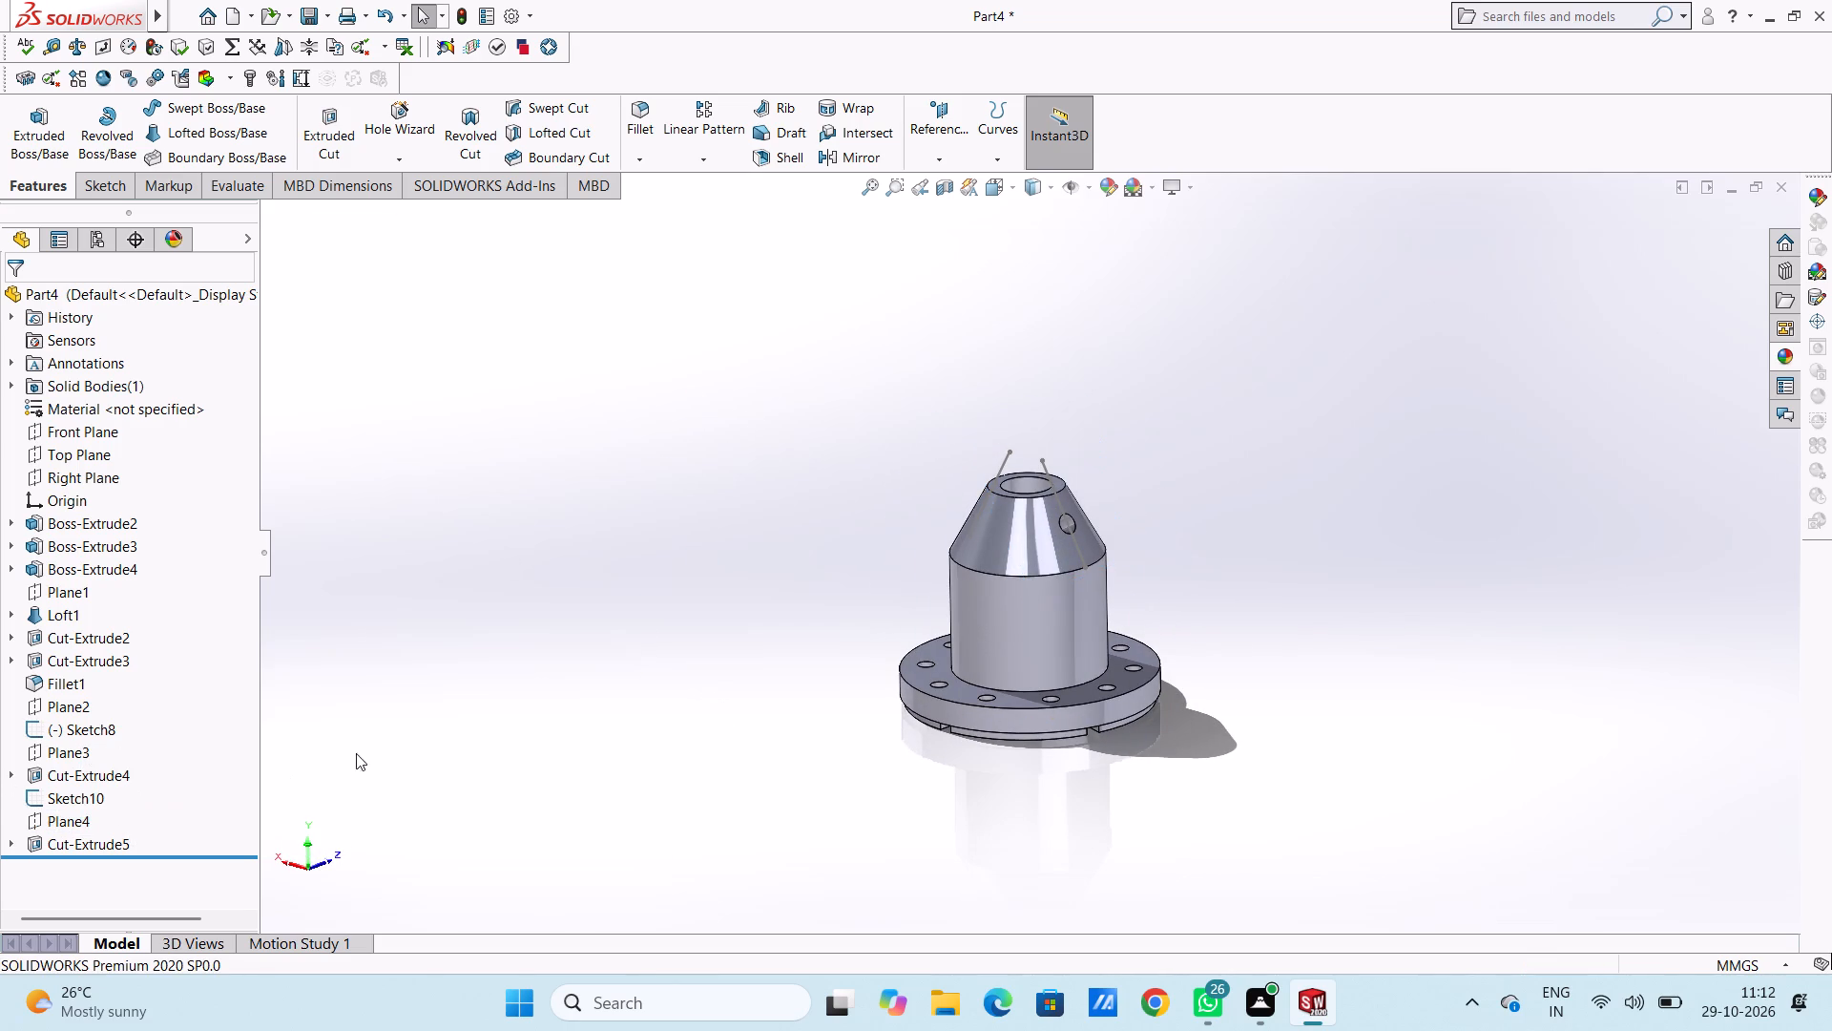
click(372, 750)
click(73, 798)
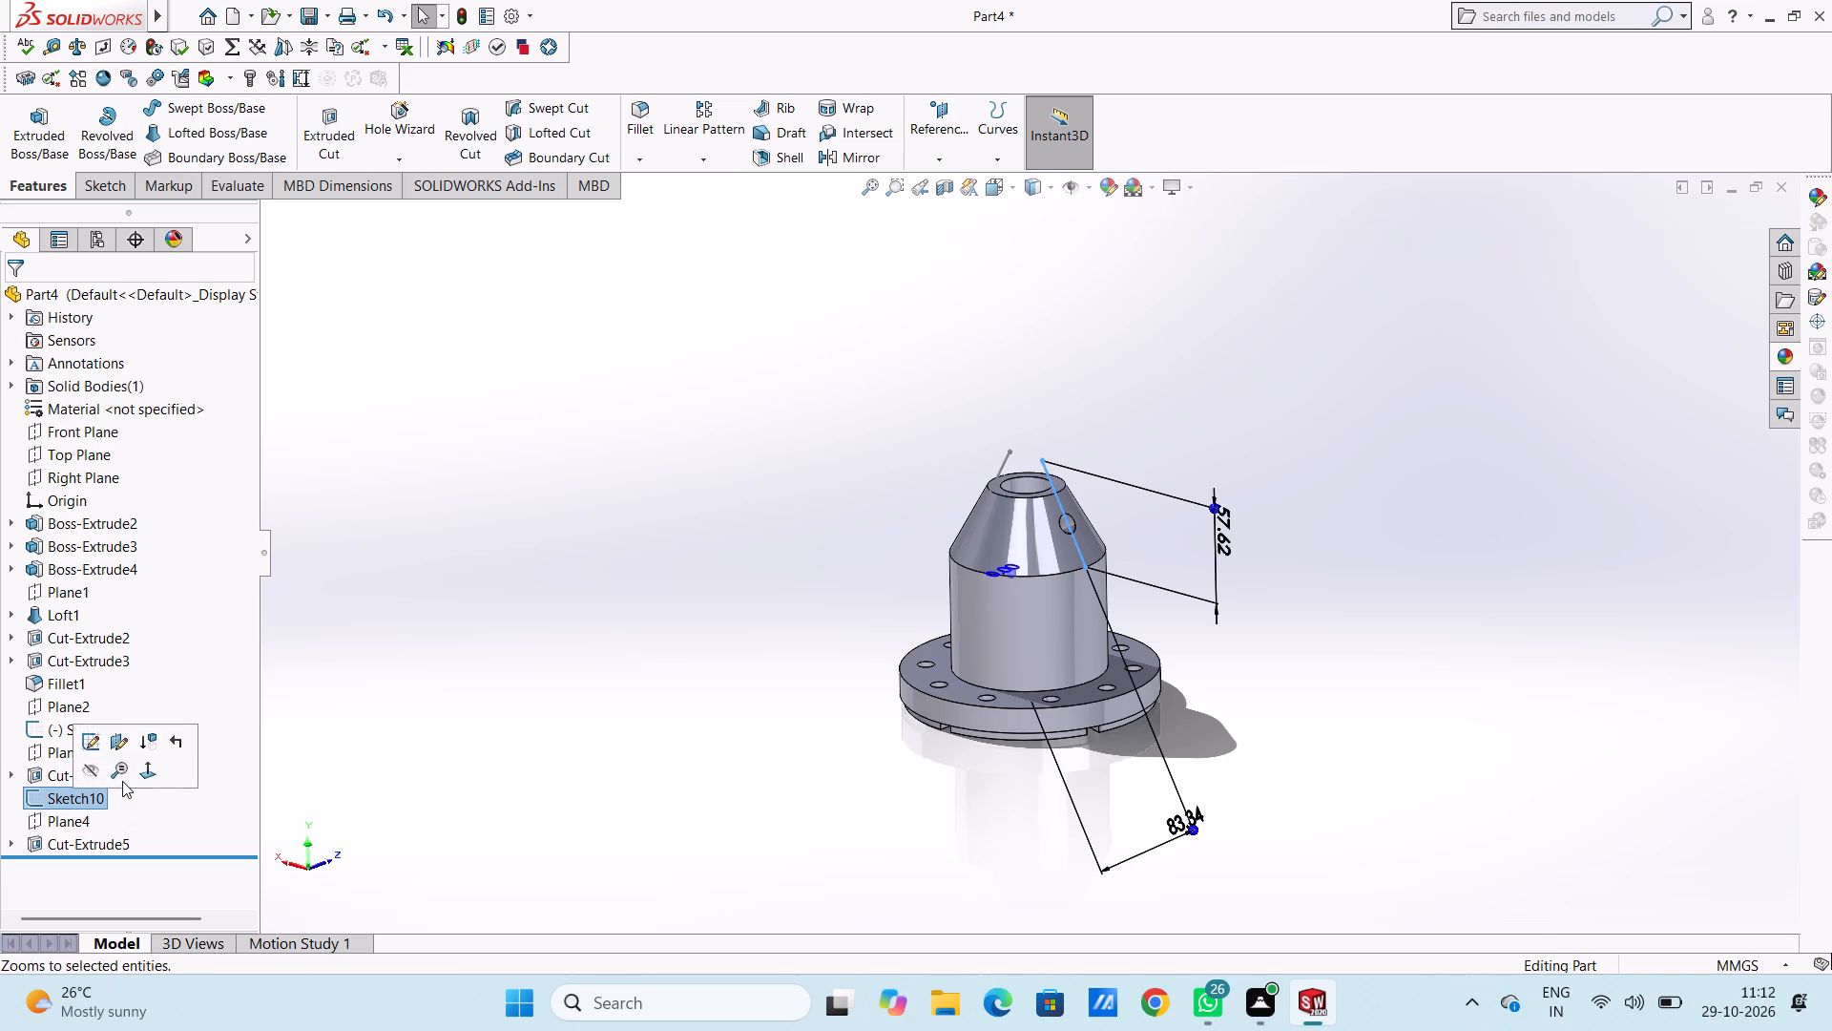
click(90, 766)
click(342, 726)
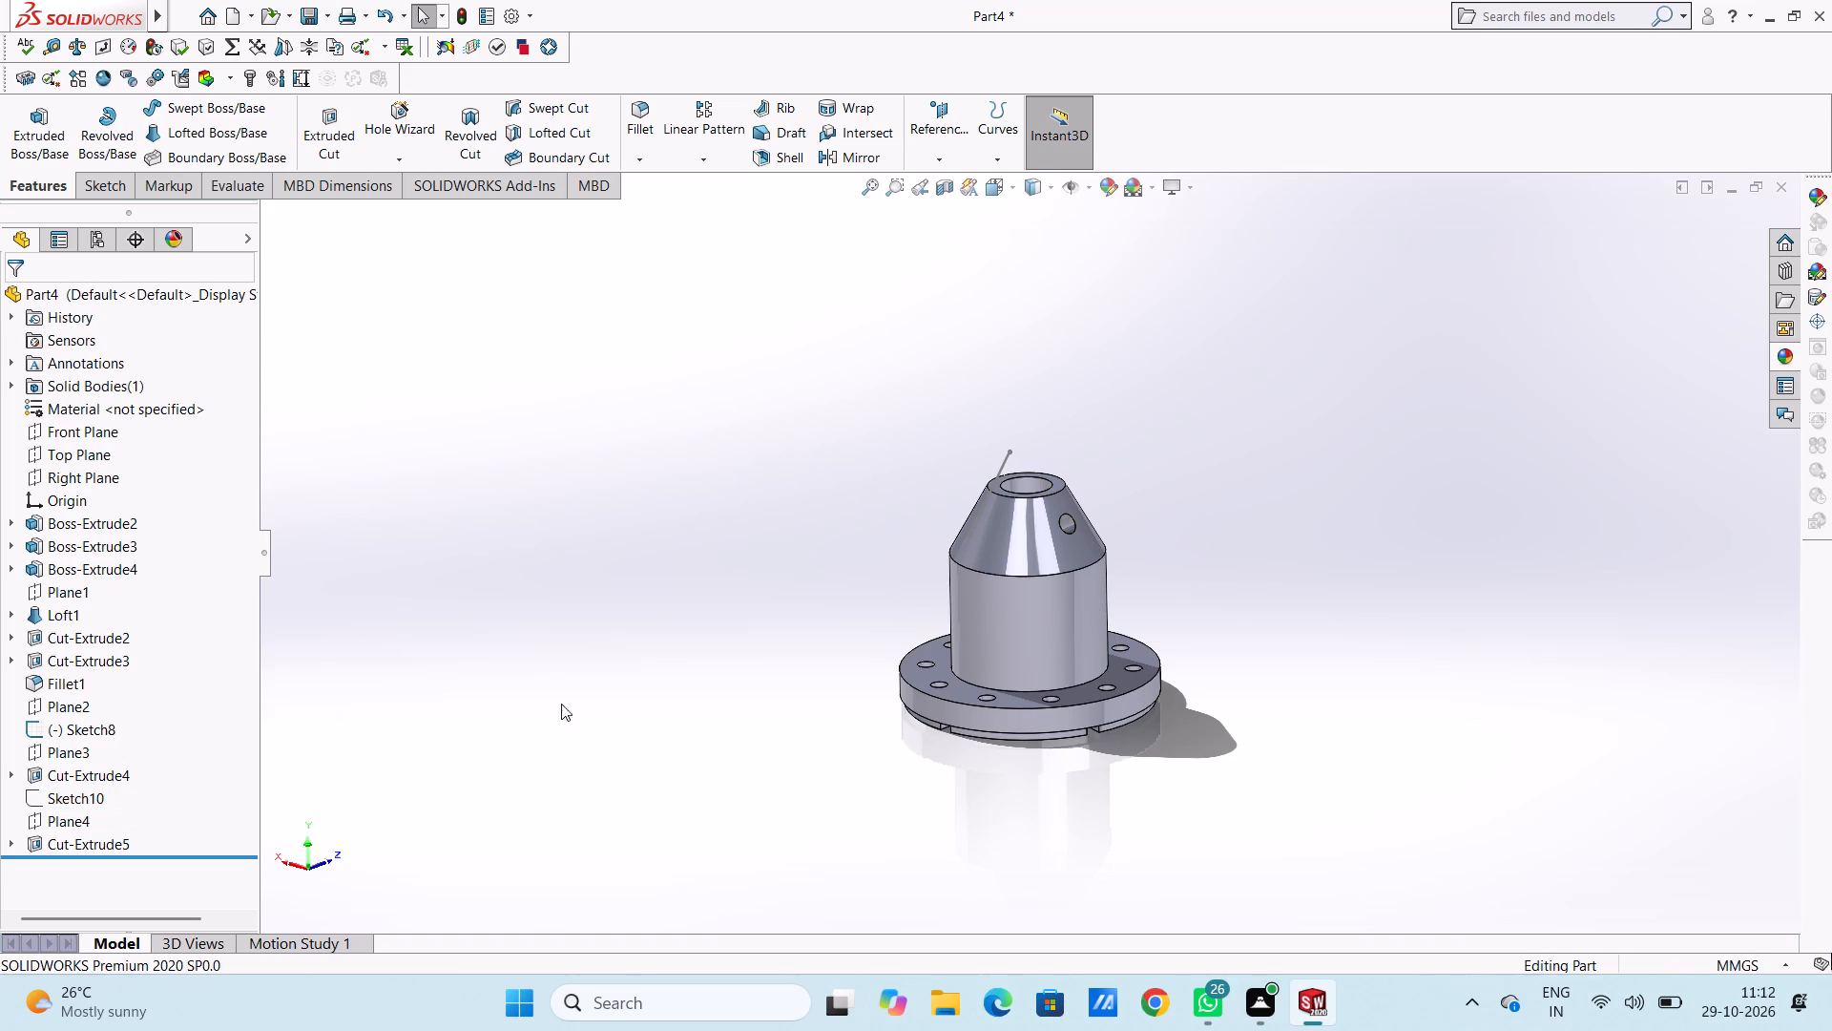
Create a reference plane from the Right Plane with a 0 mm offset.
middle_drag(638, 627, 667, 799)
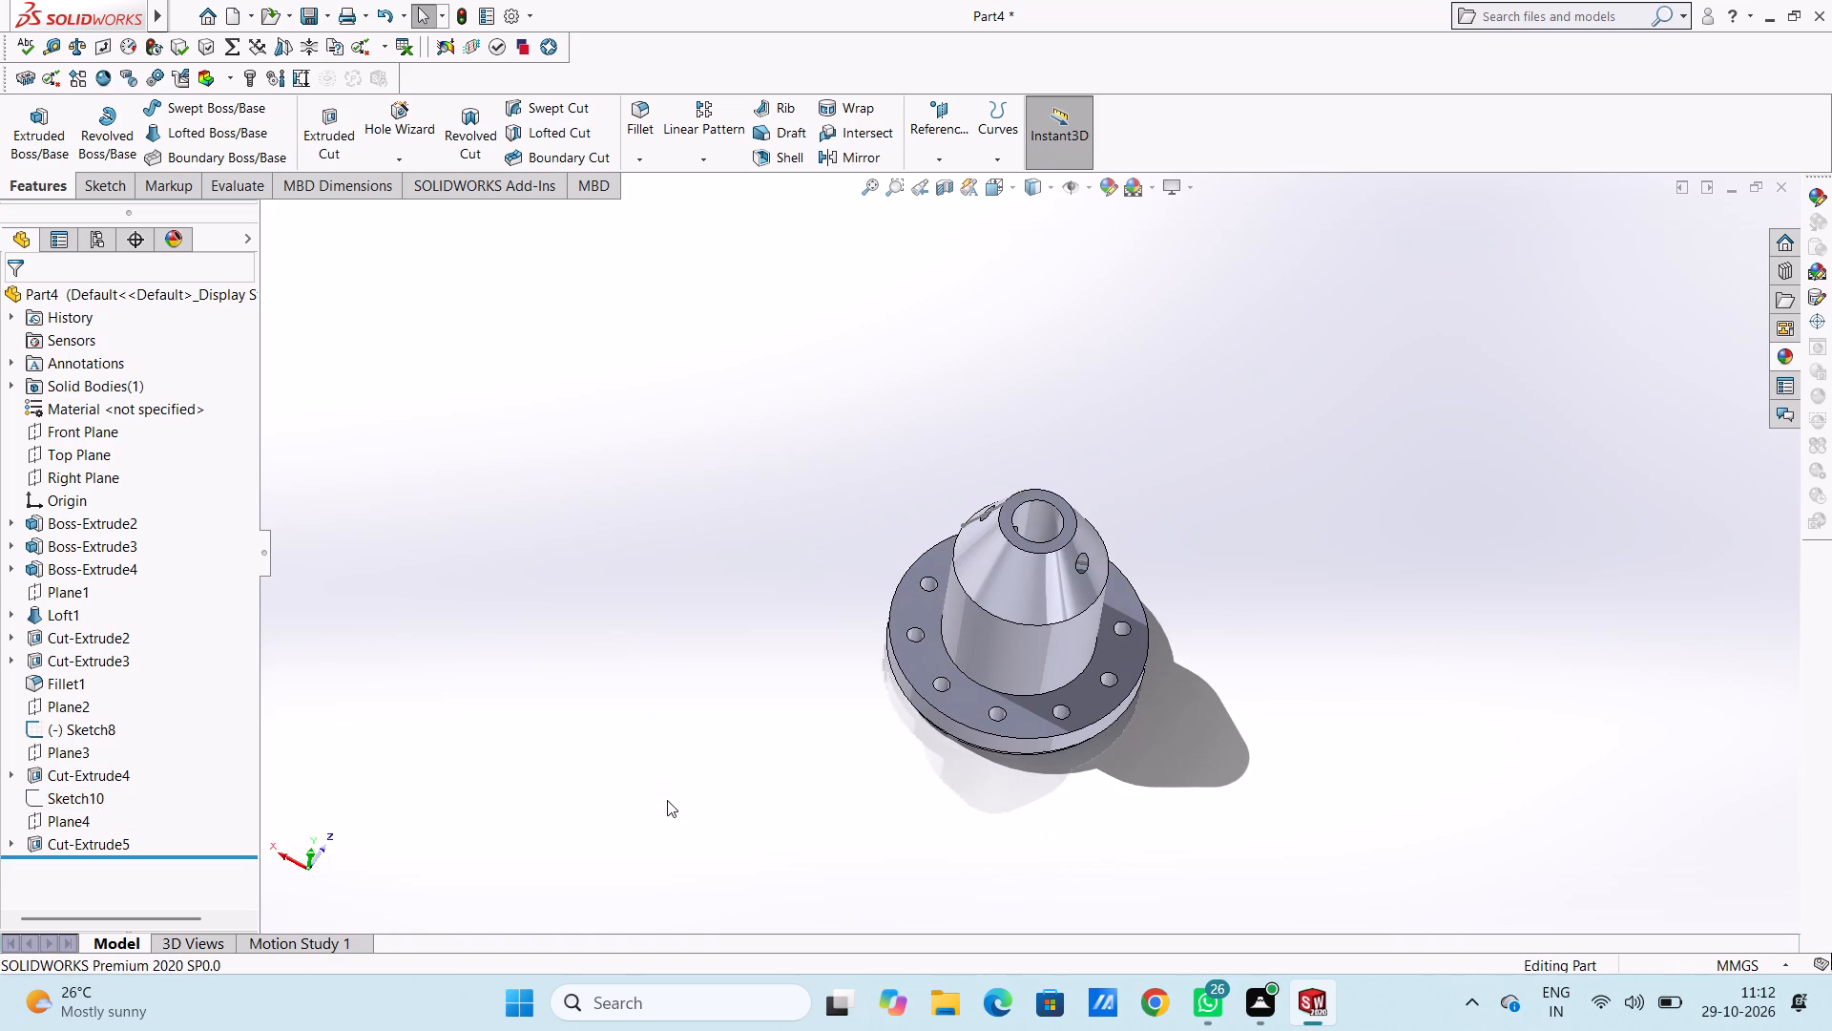
key(ctrl+5)
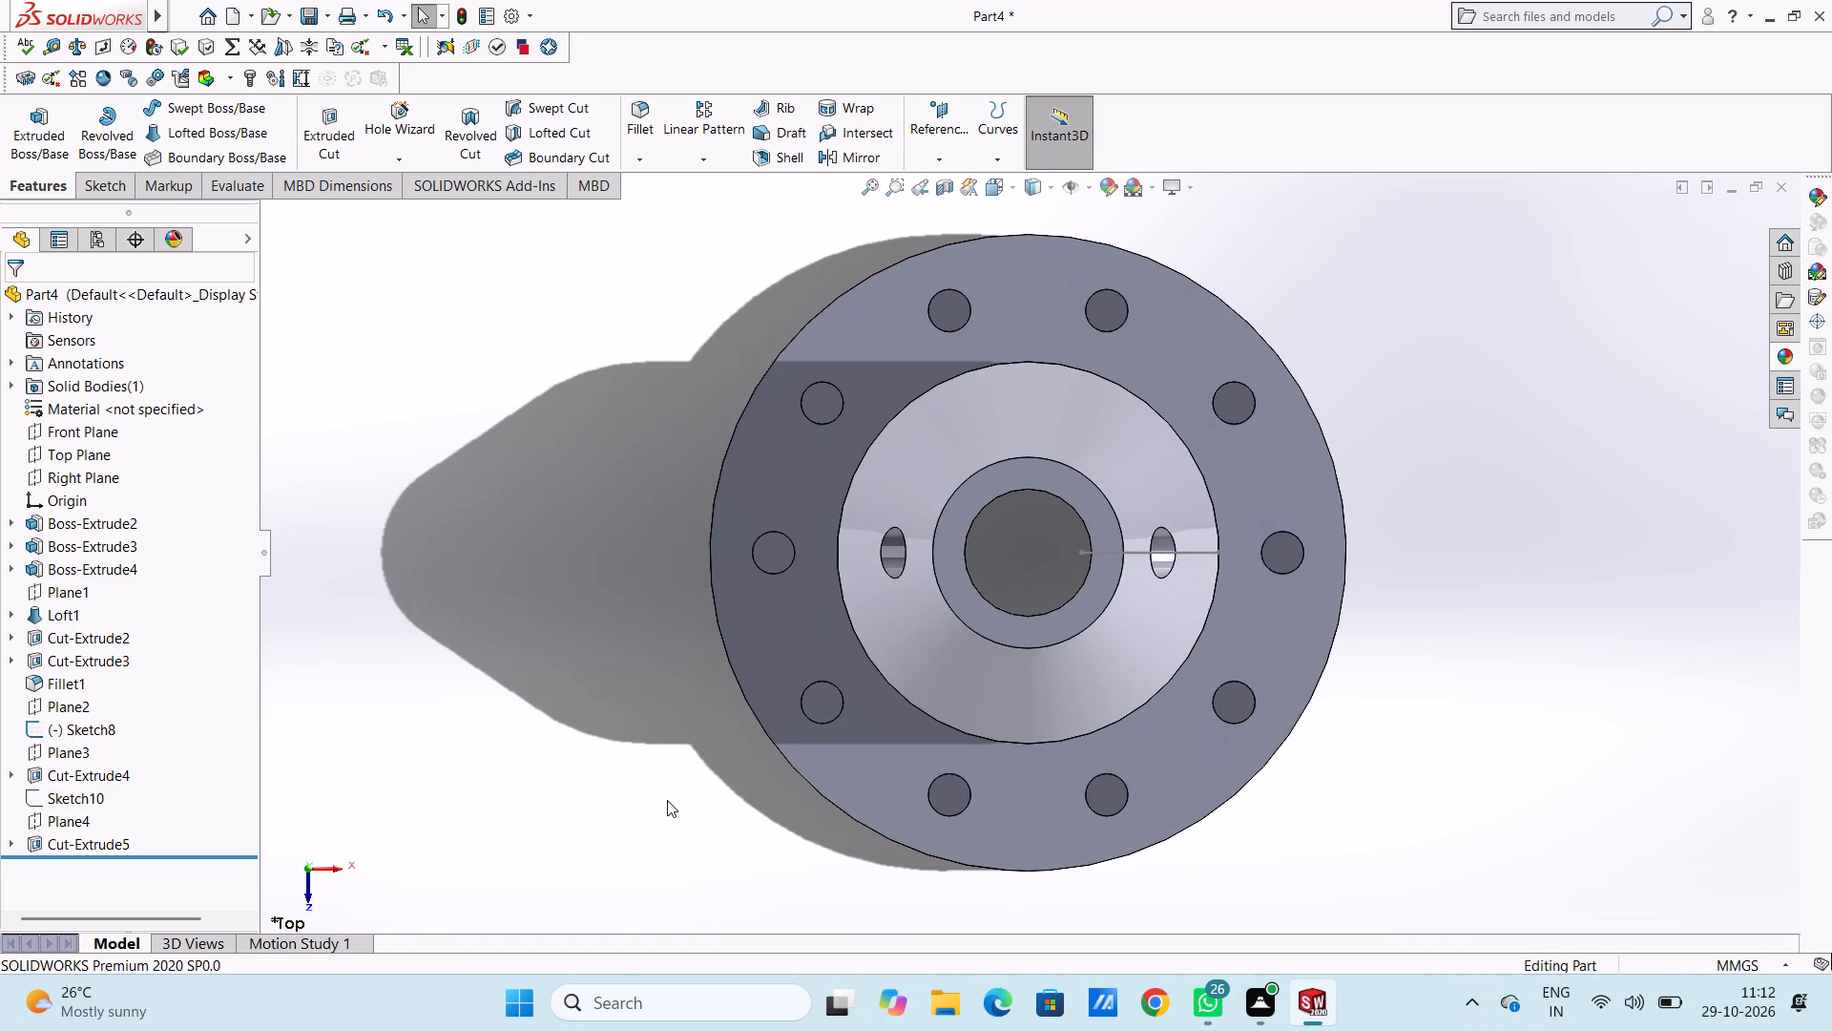
scroll(898, 747, up, 5)
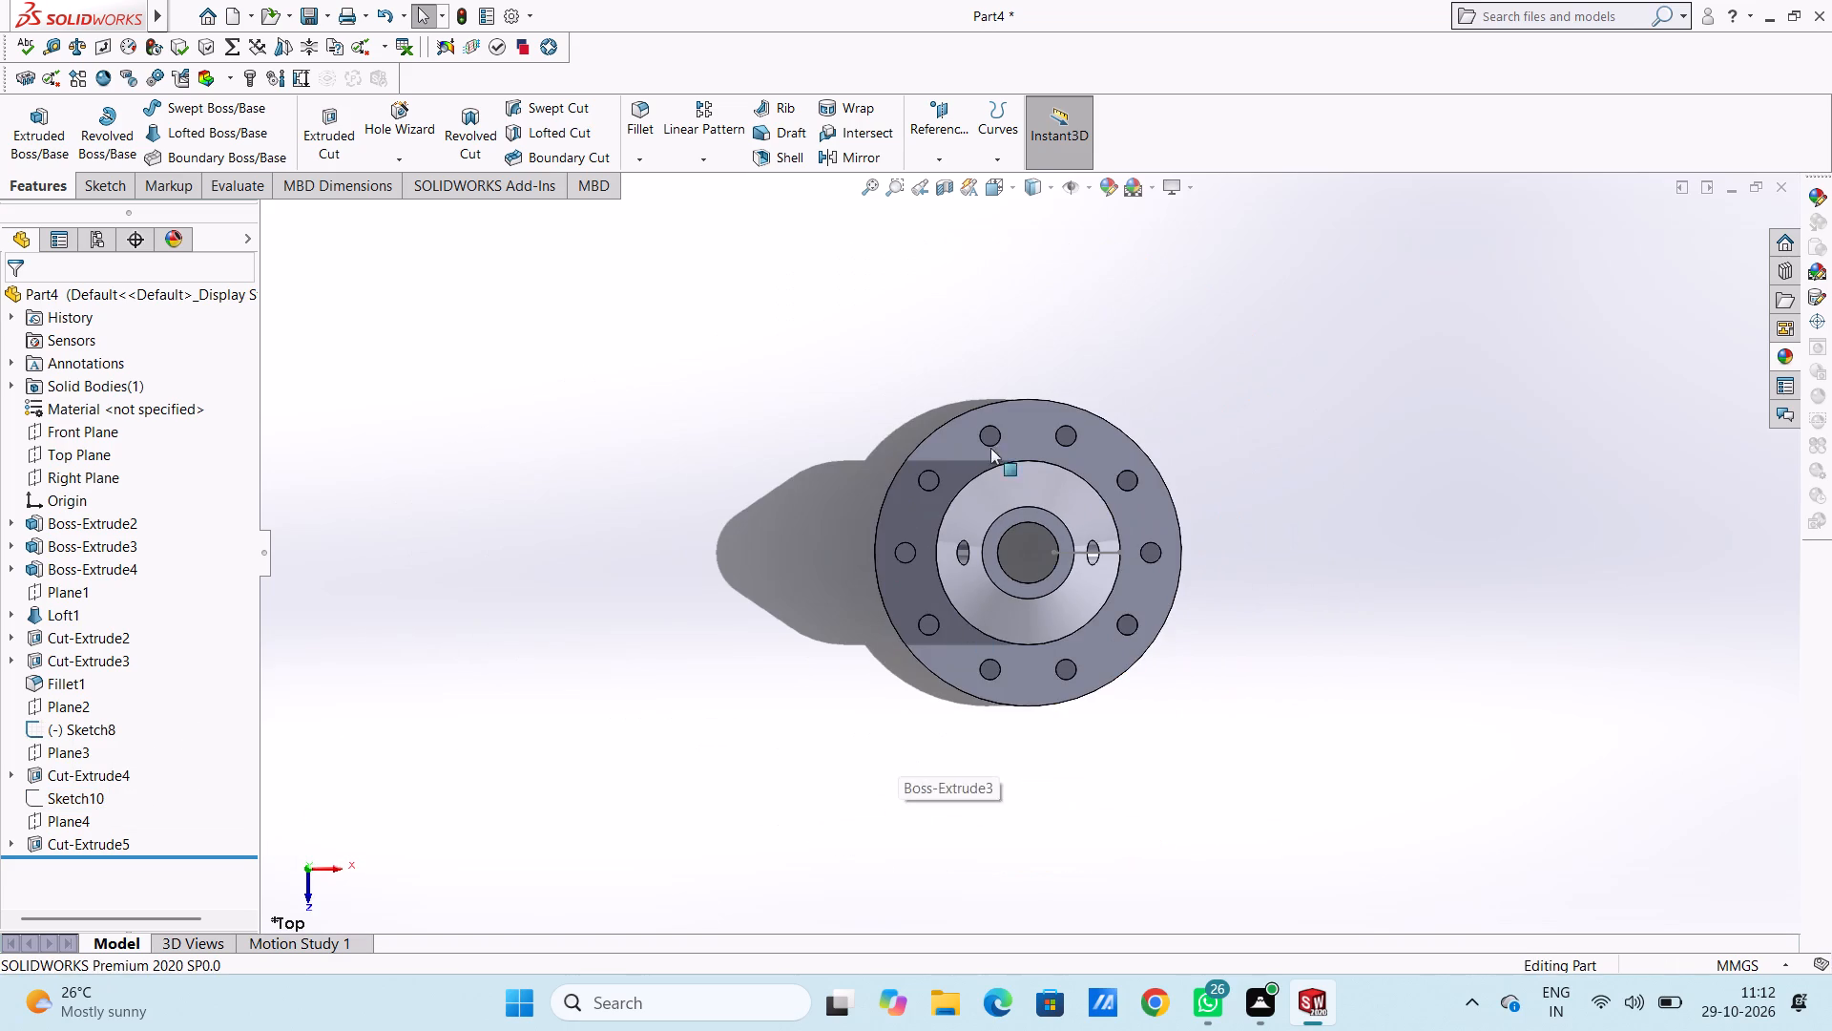
click(932, 100)
click(957, 178)
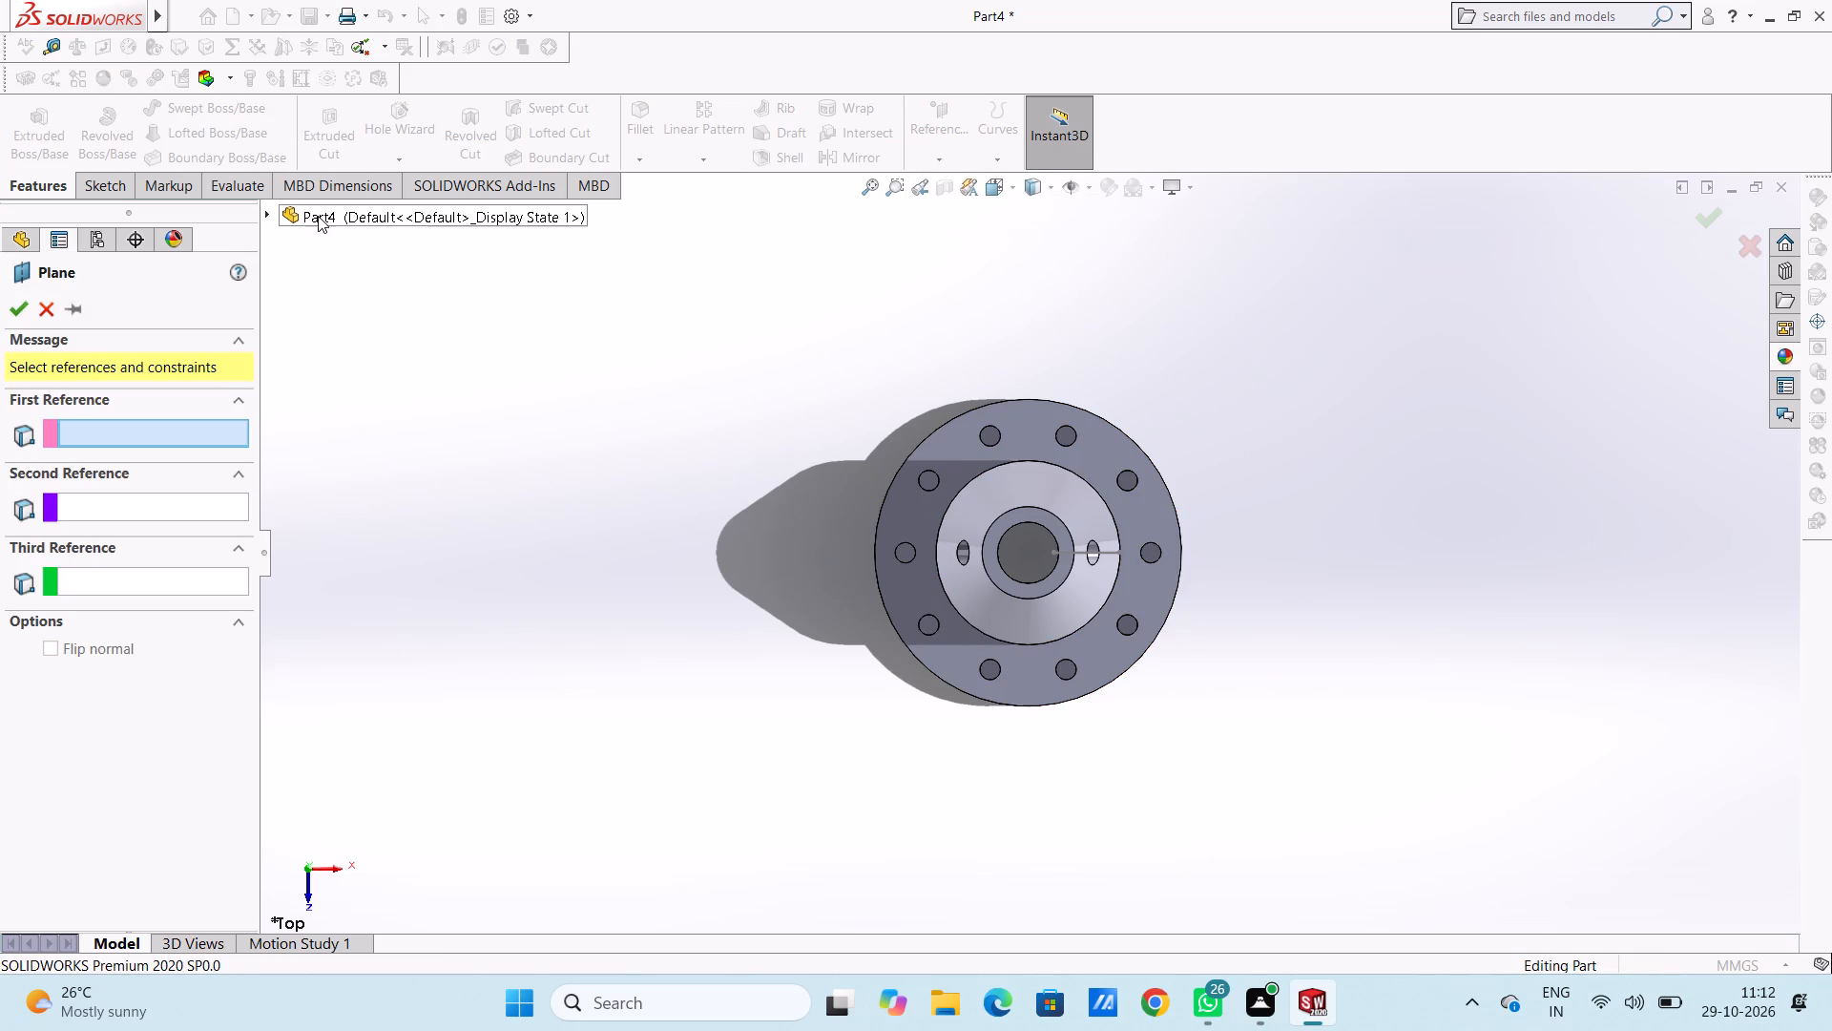
click(318, 215)
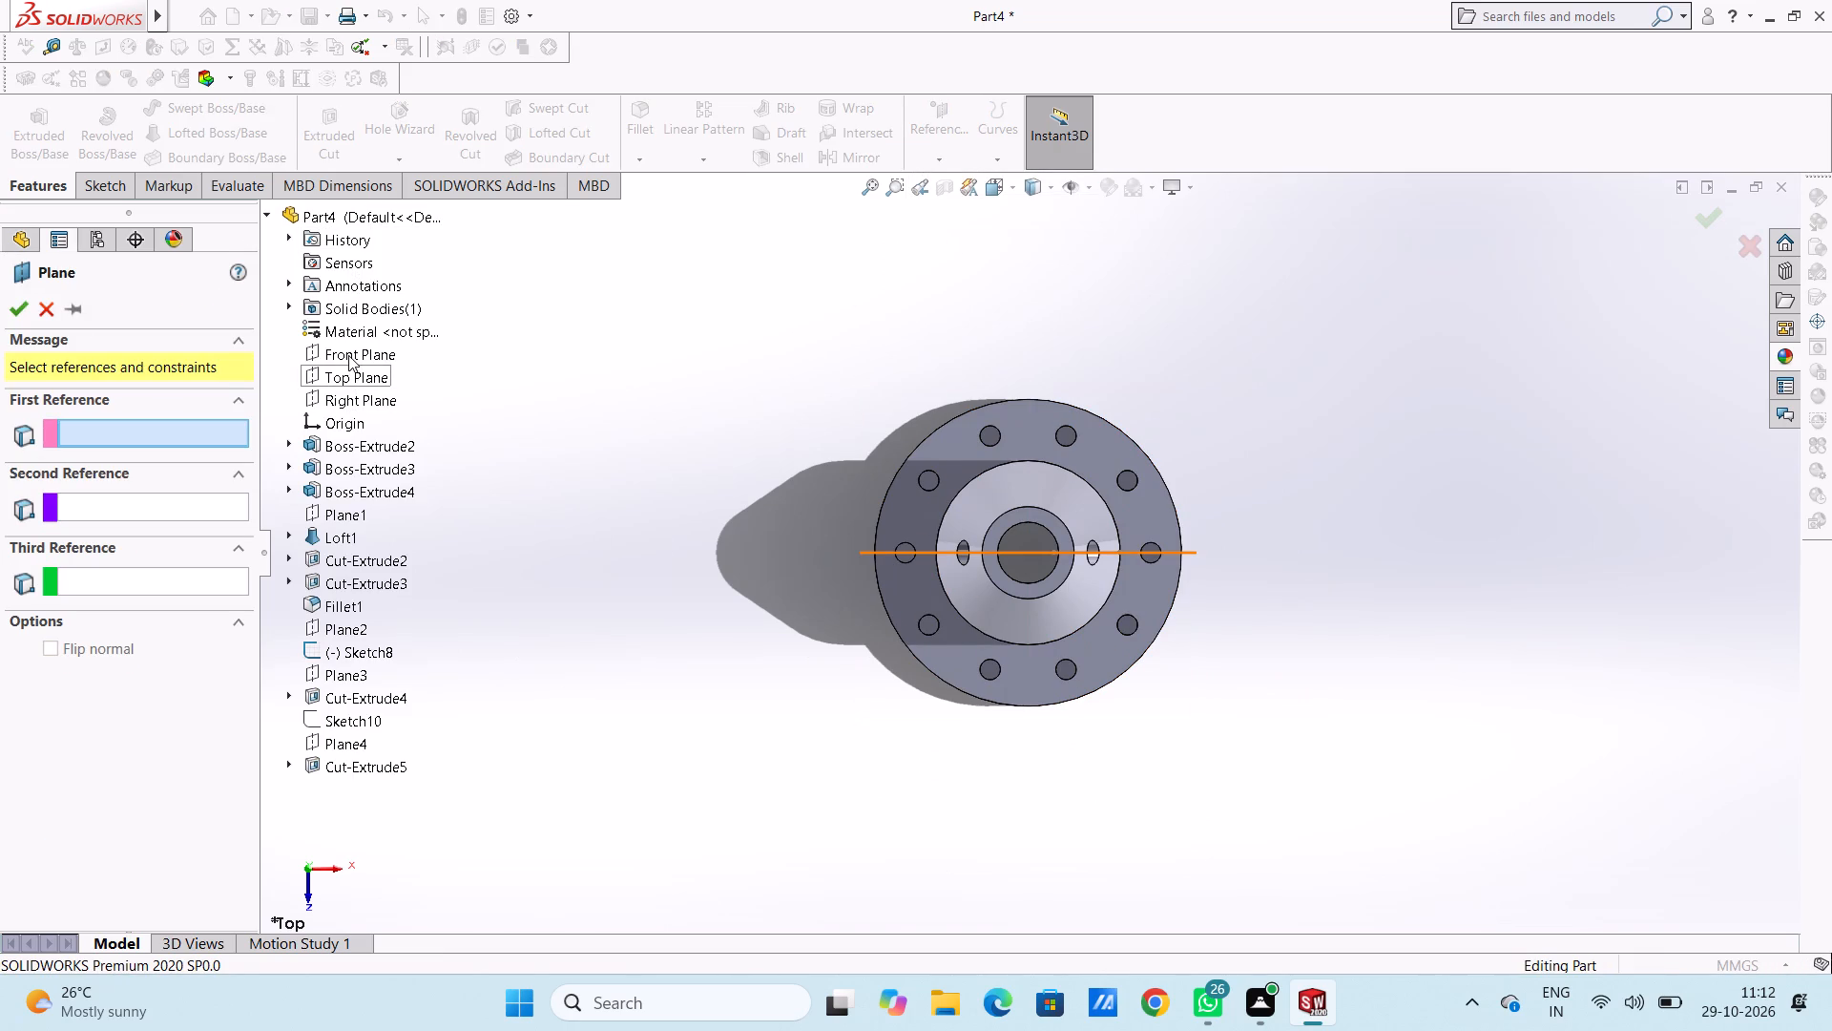
click(354, 400)
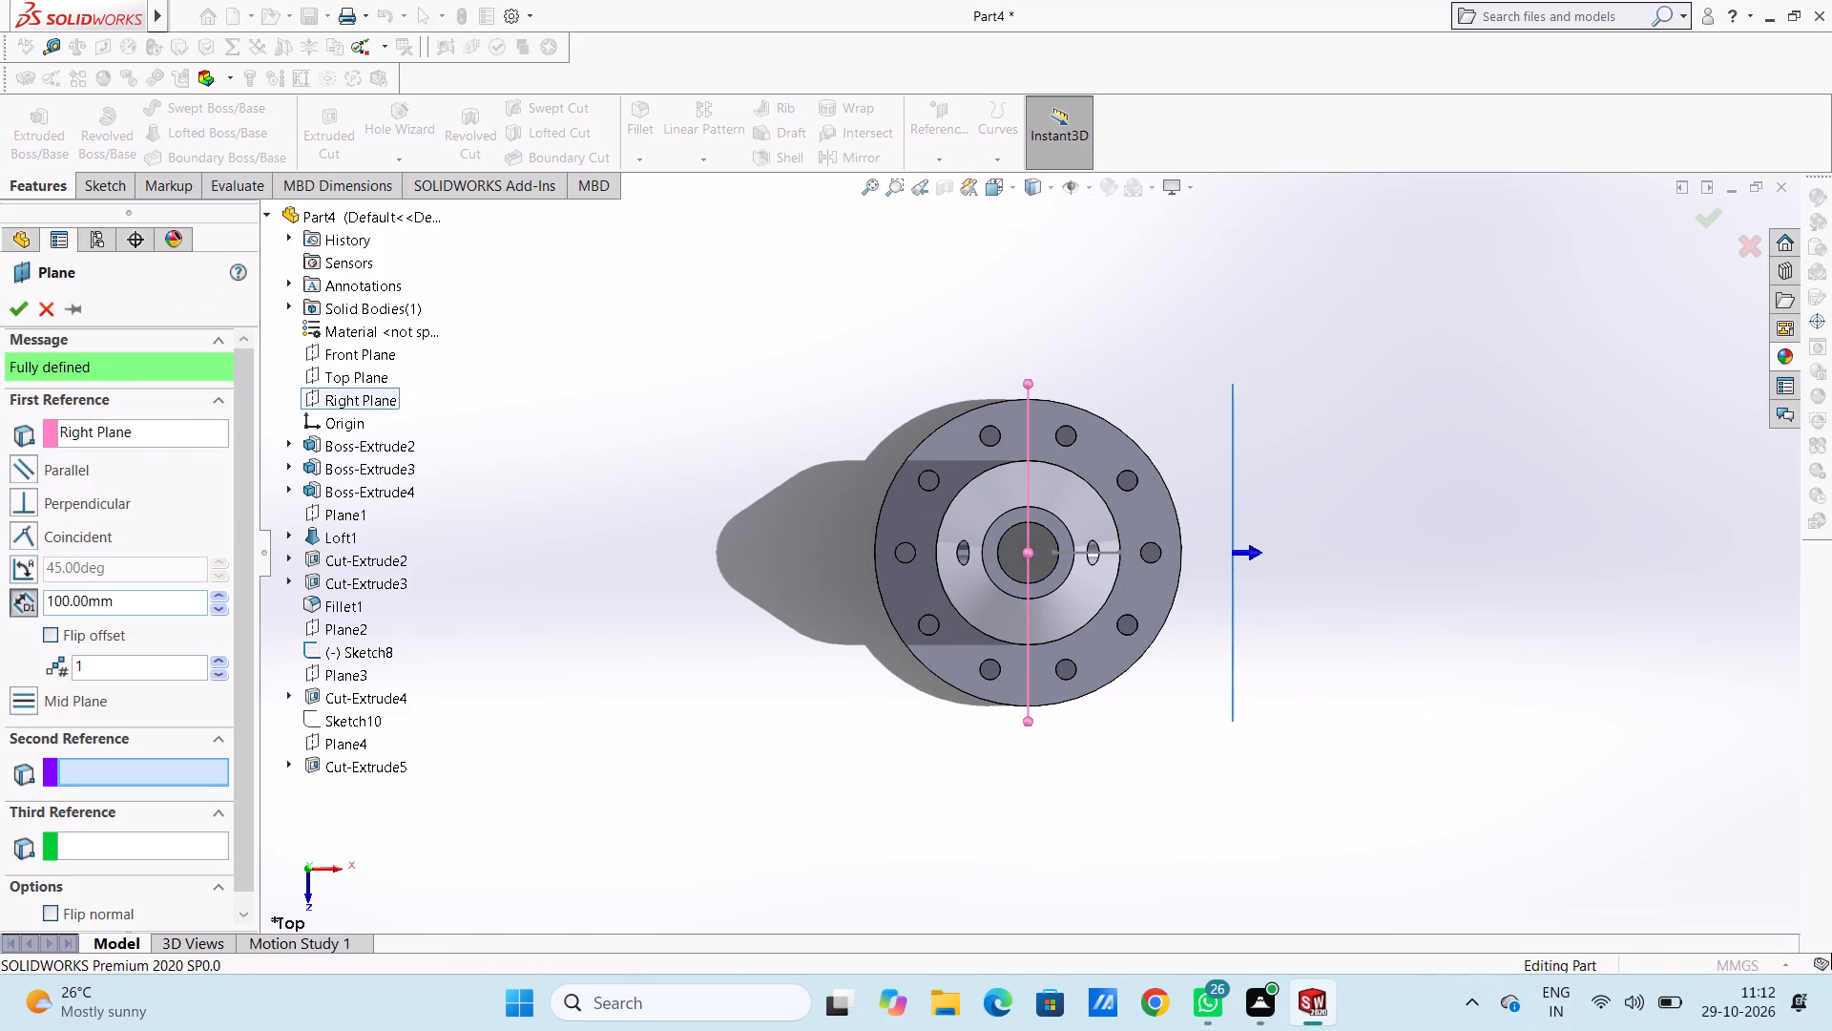
double_click(123, 601)
key(0)
key(Return)
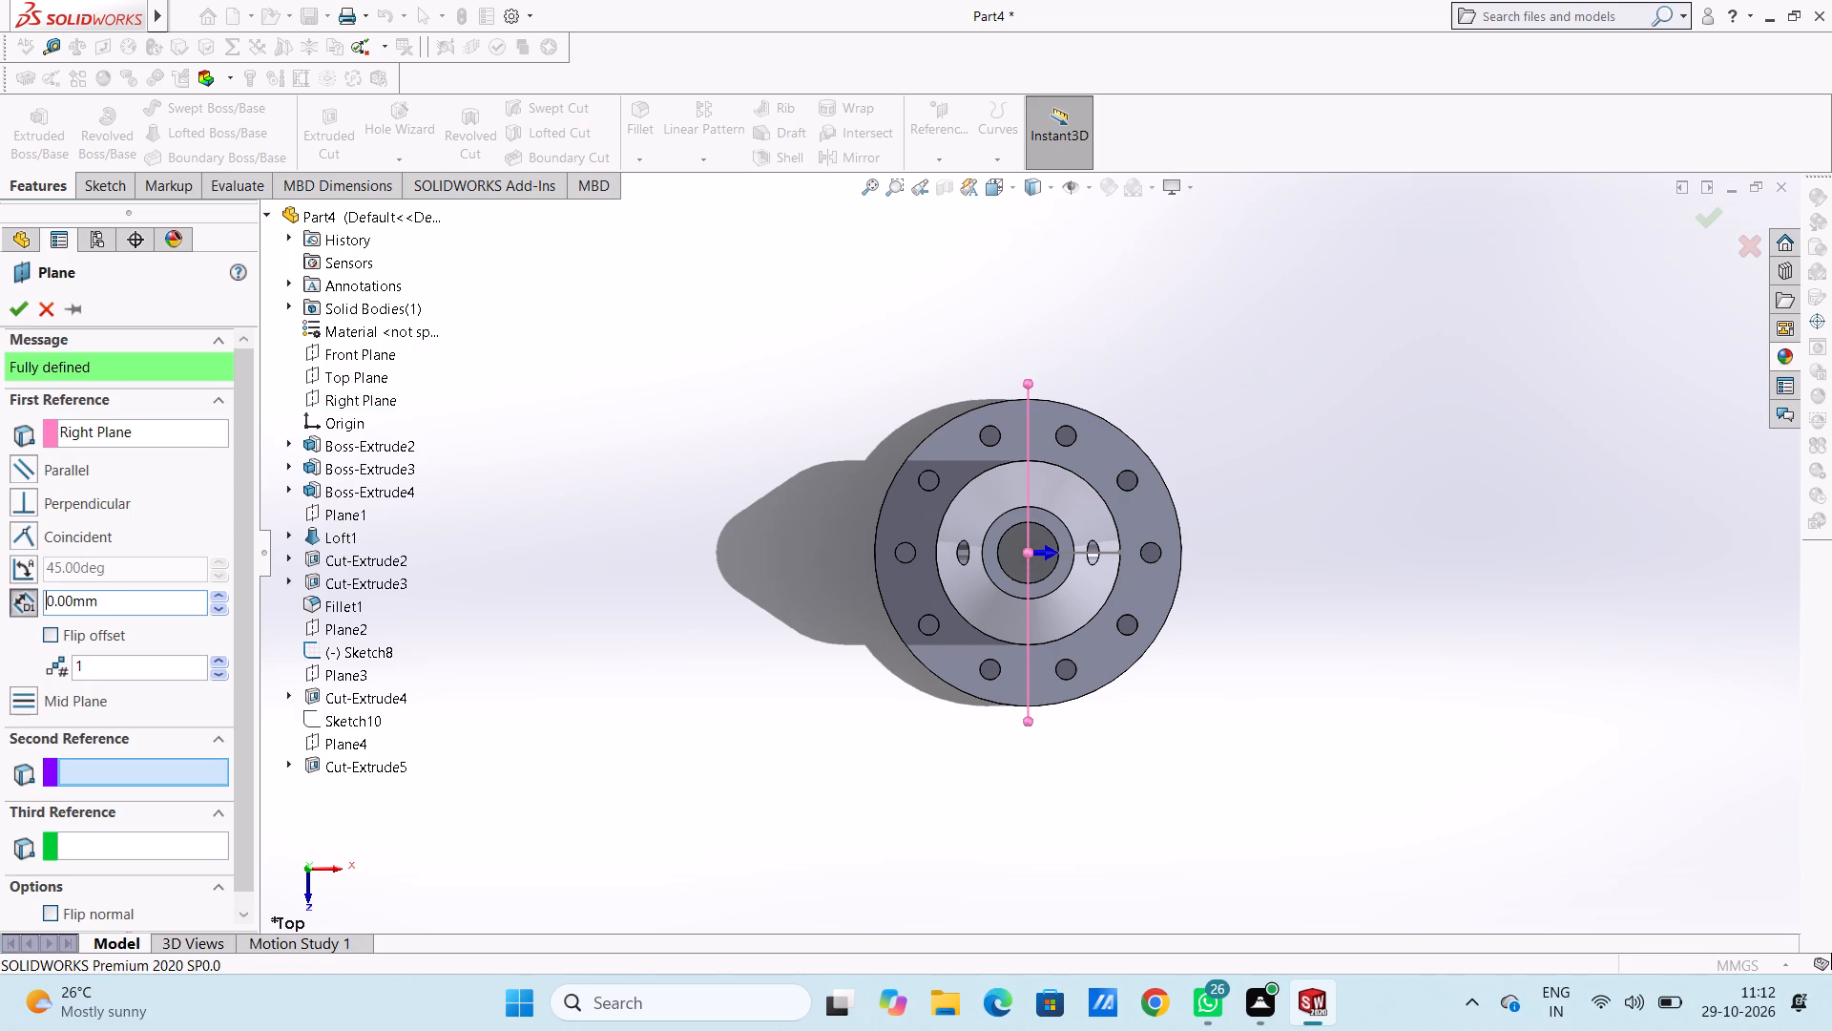
click(23, 305)
click(560, 531)
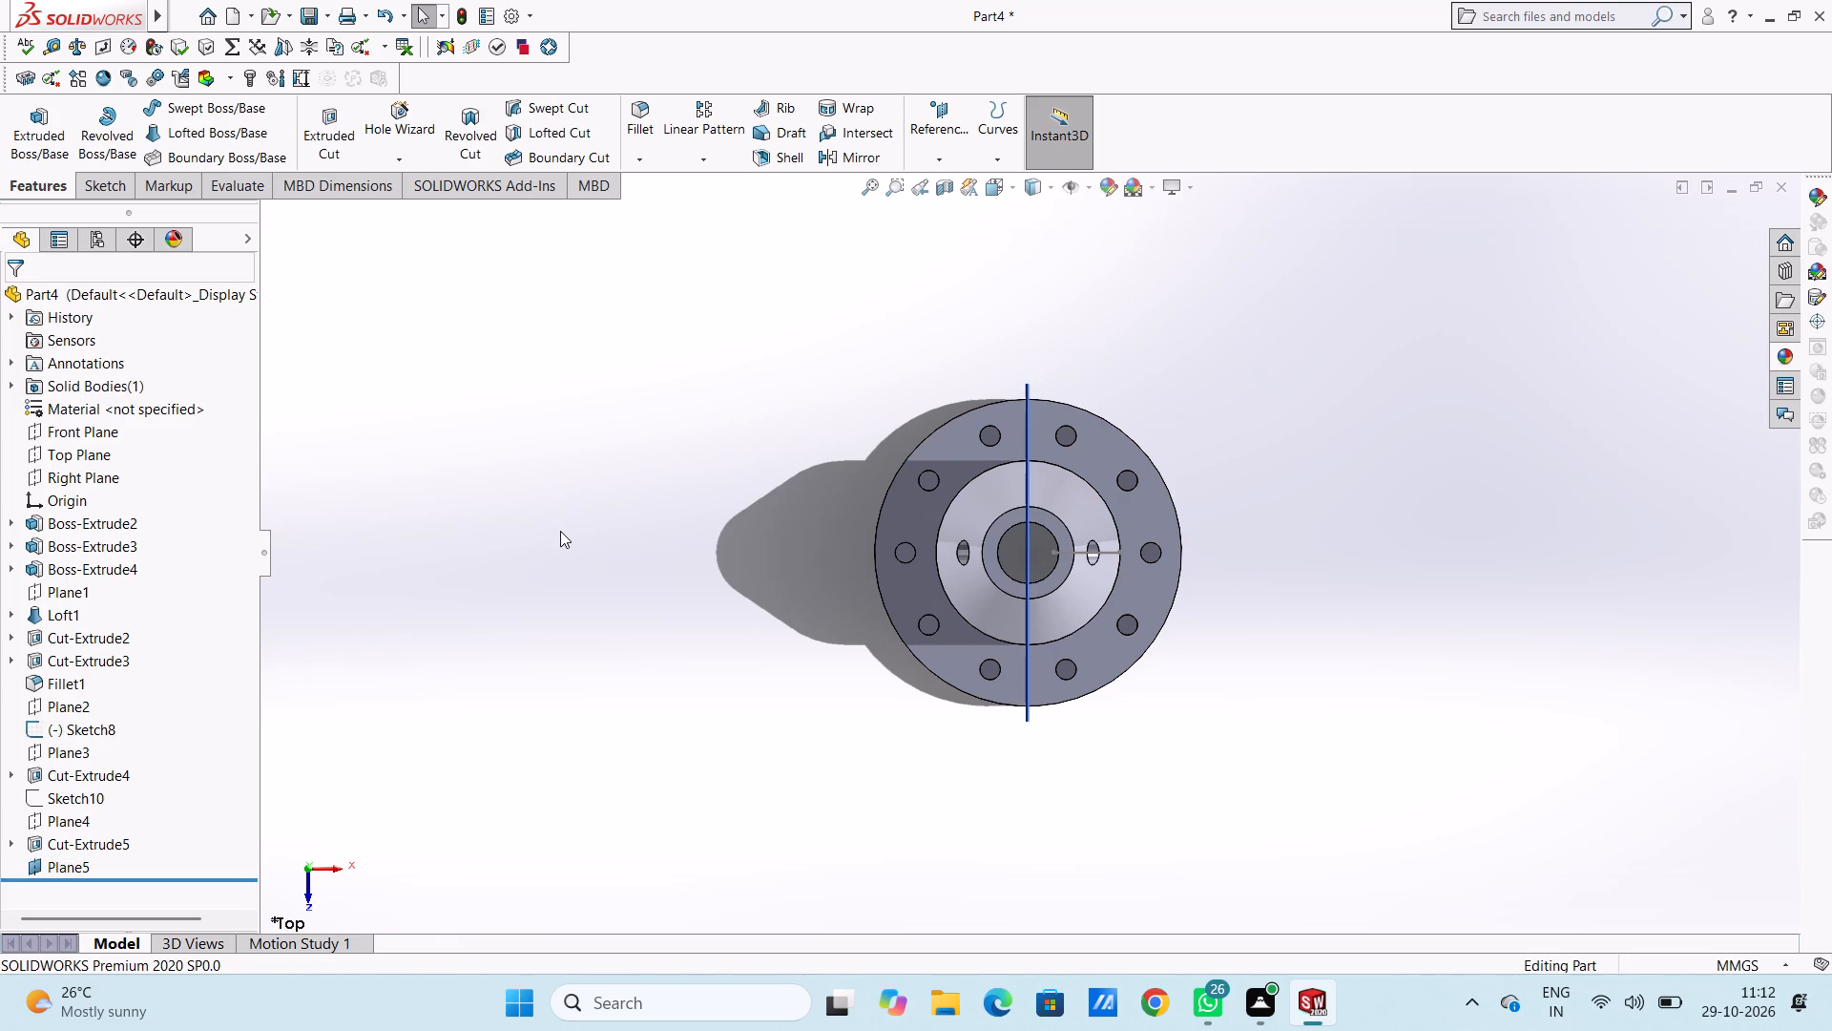
On Plane5, sketch a 57.62 mm slanted line along the taper's silhouette, starting at the corner where the cone meets the cylinder.
key(ctrl+4)
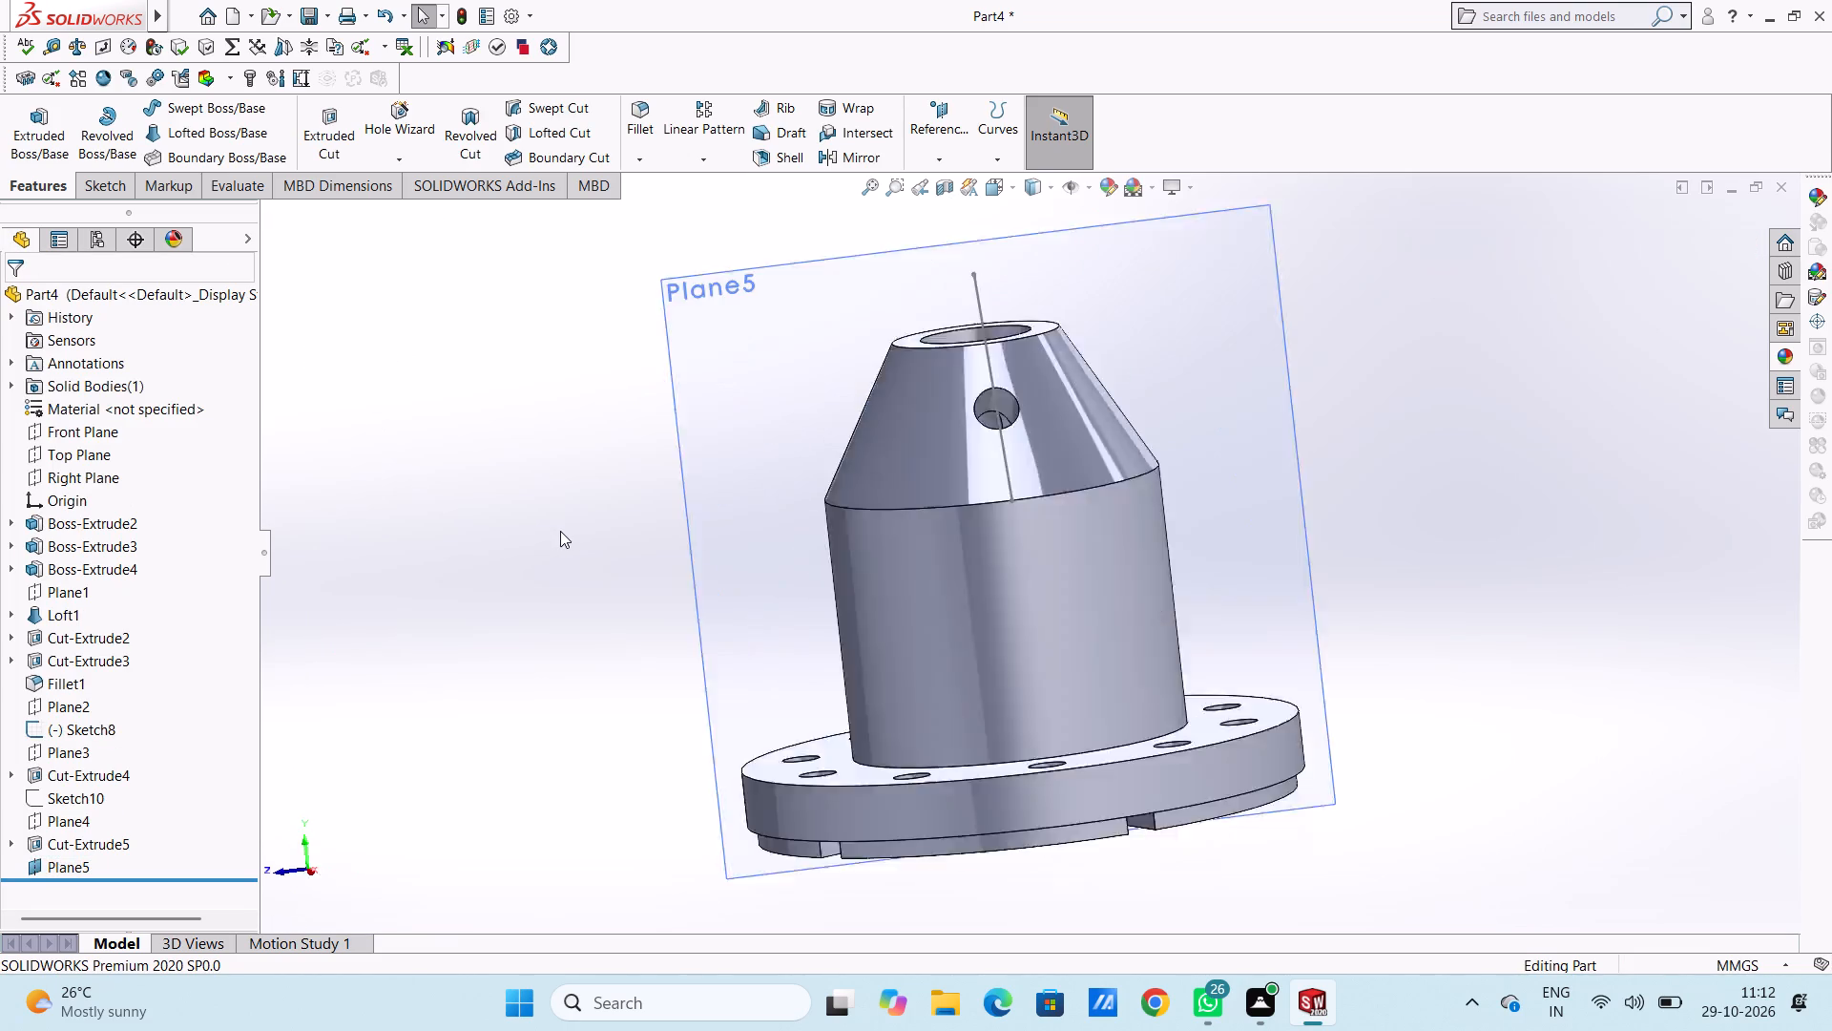
scroll(881, 560, up, 4)
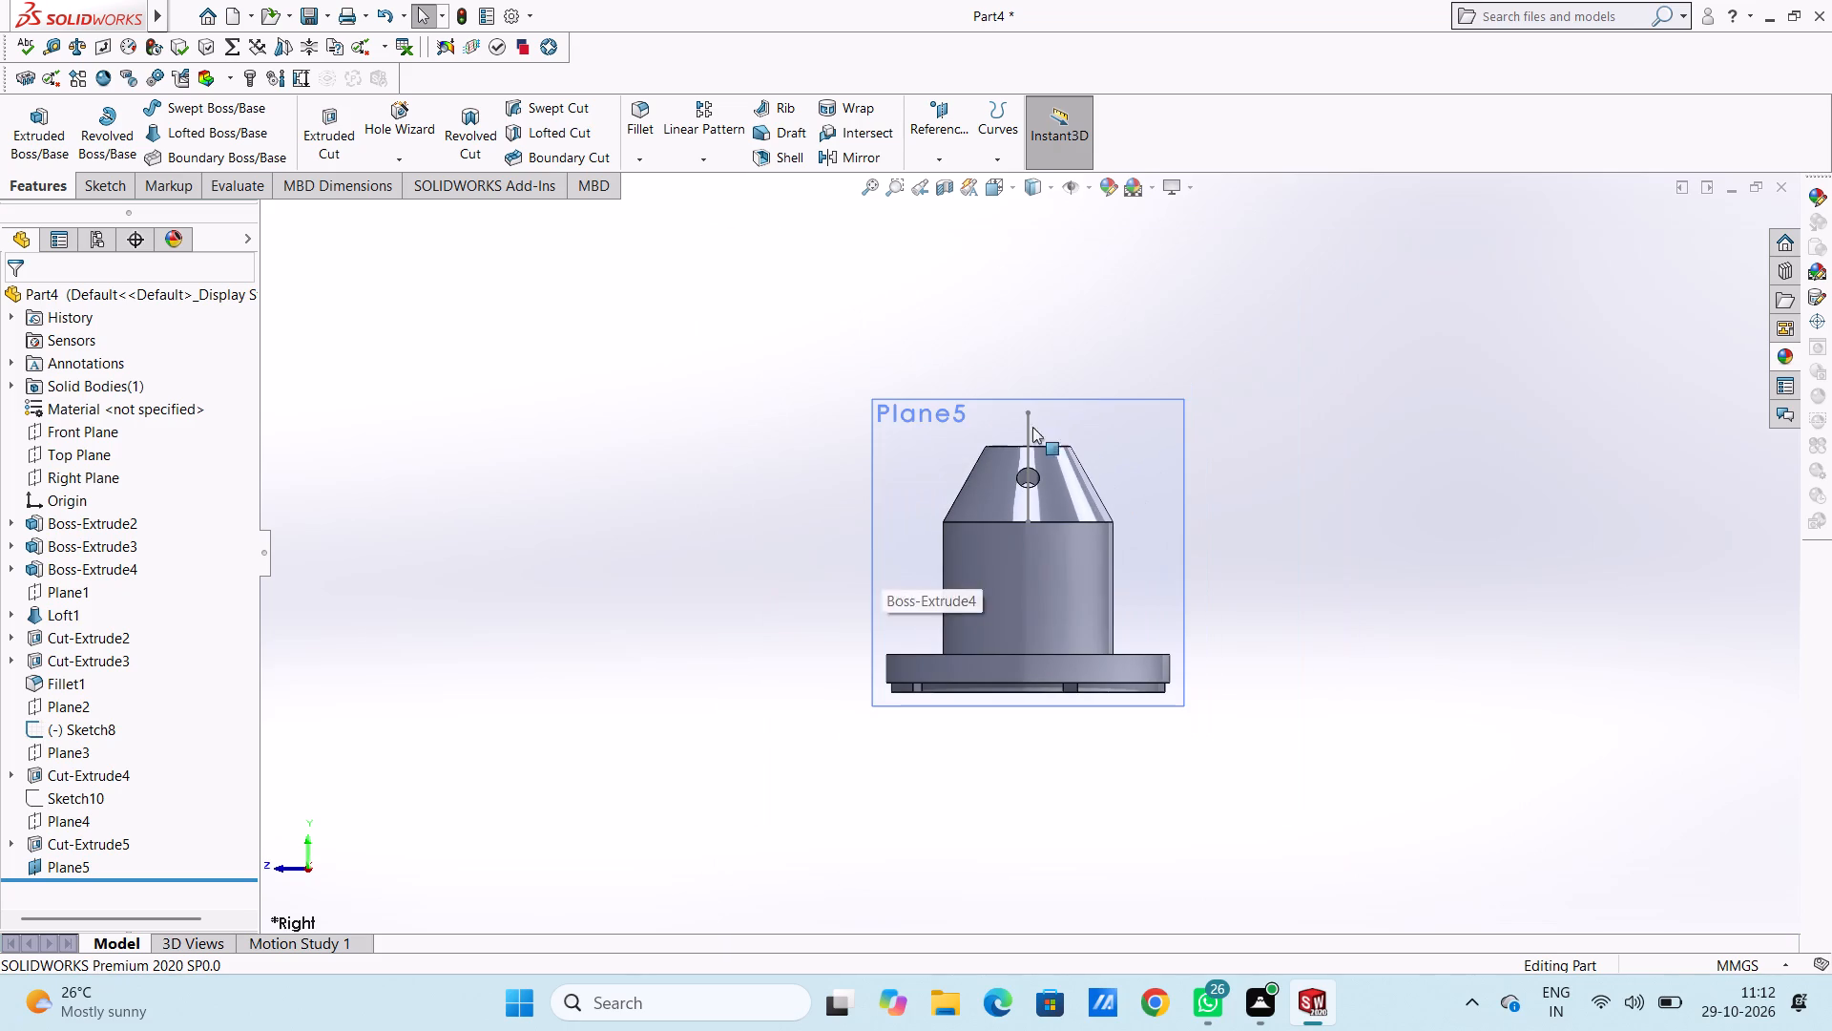
click(1128, 467)
click(1206, 413)
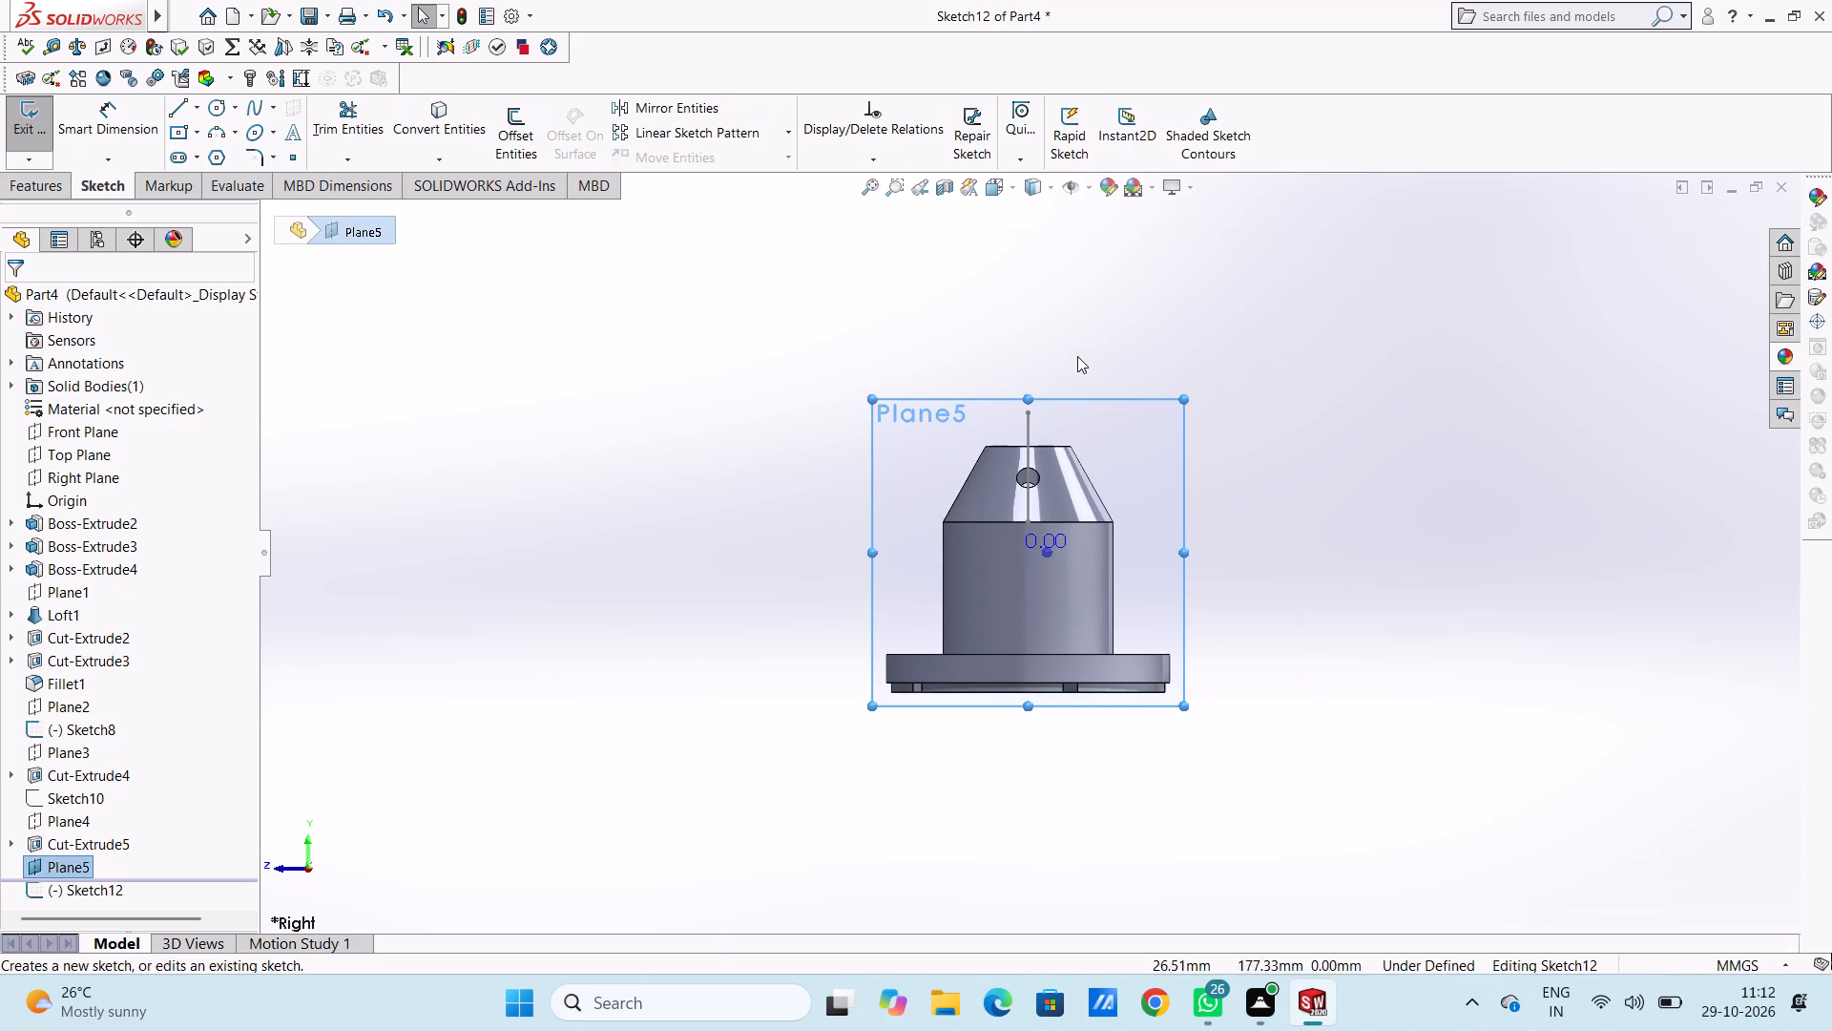
click(1077, 356)
scroll(1110, 559, down, 2)
scroll(946, 345, up, 2)
scroll(1069, 478, down, 3)
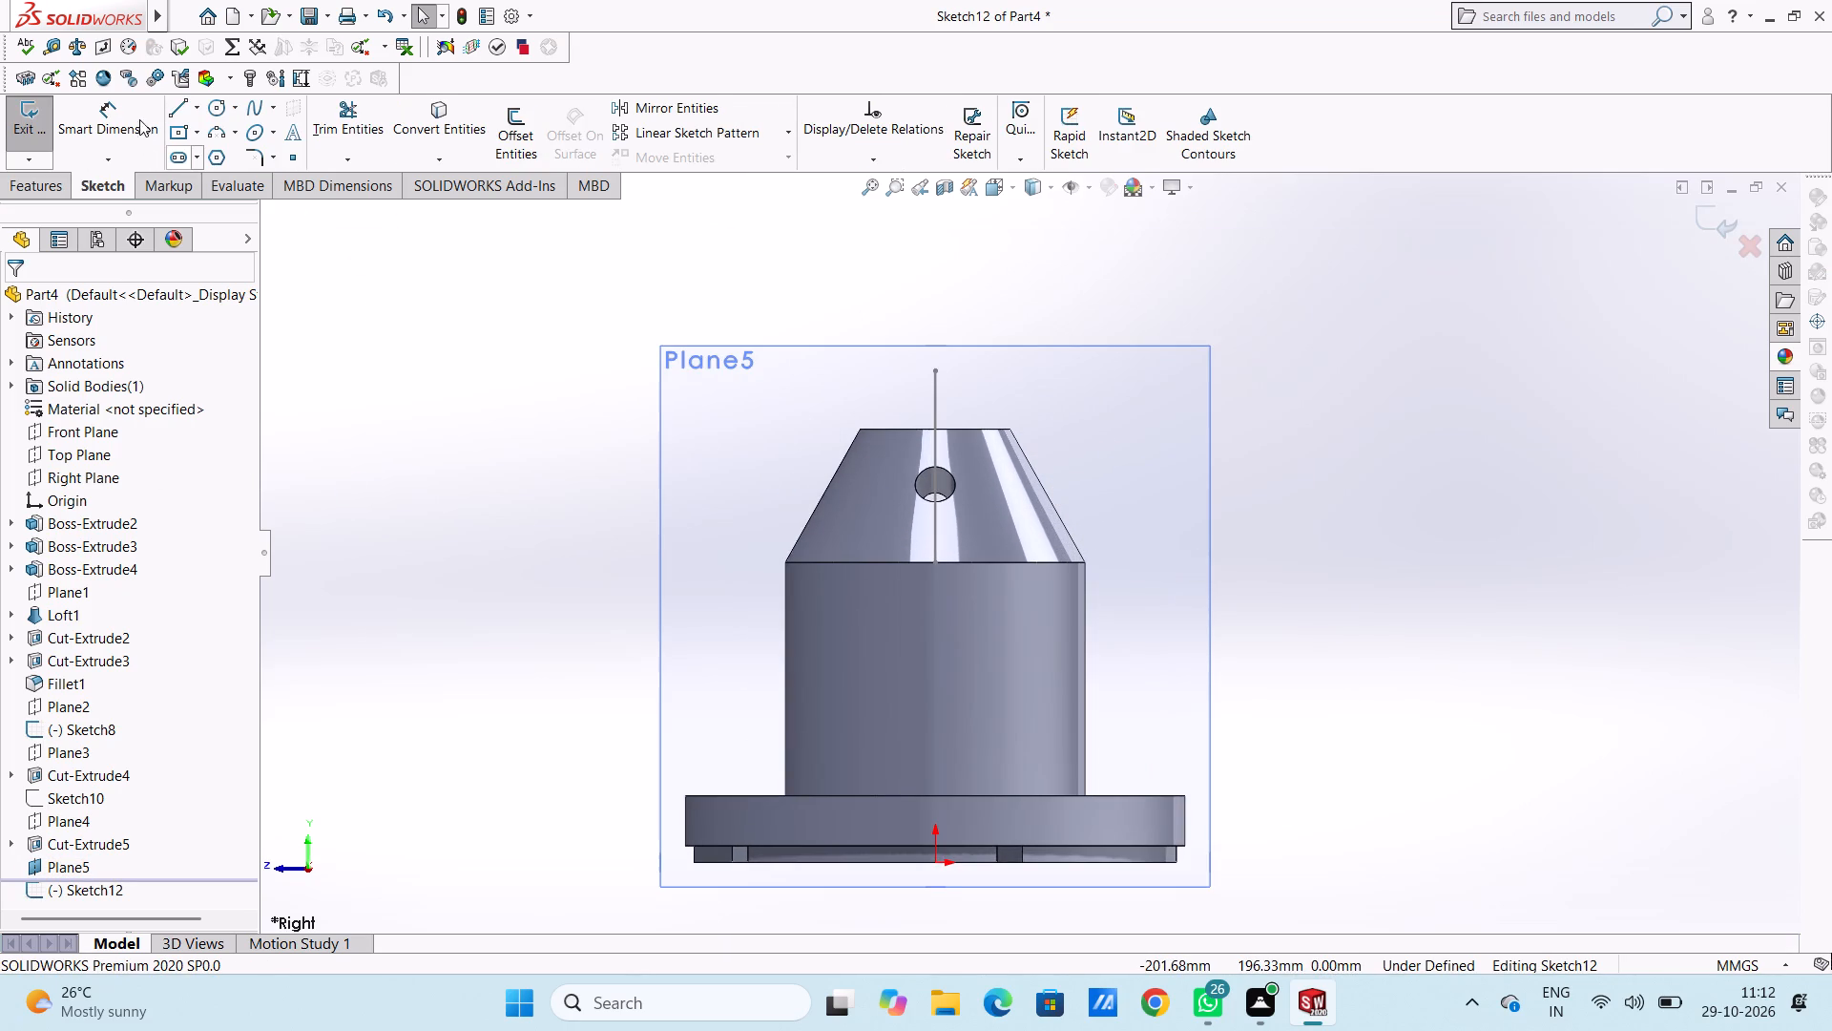
click(169, 111)
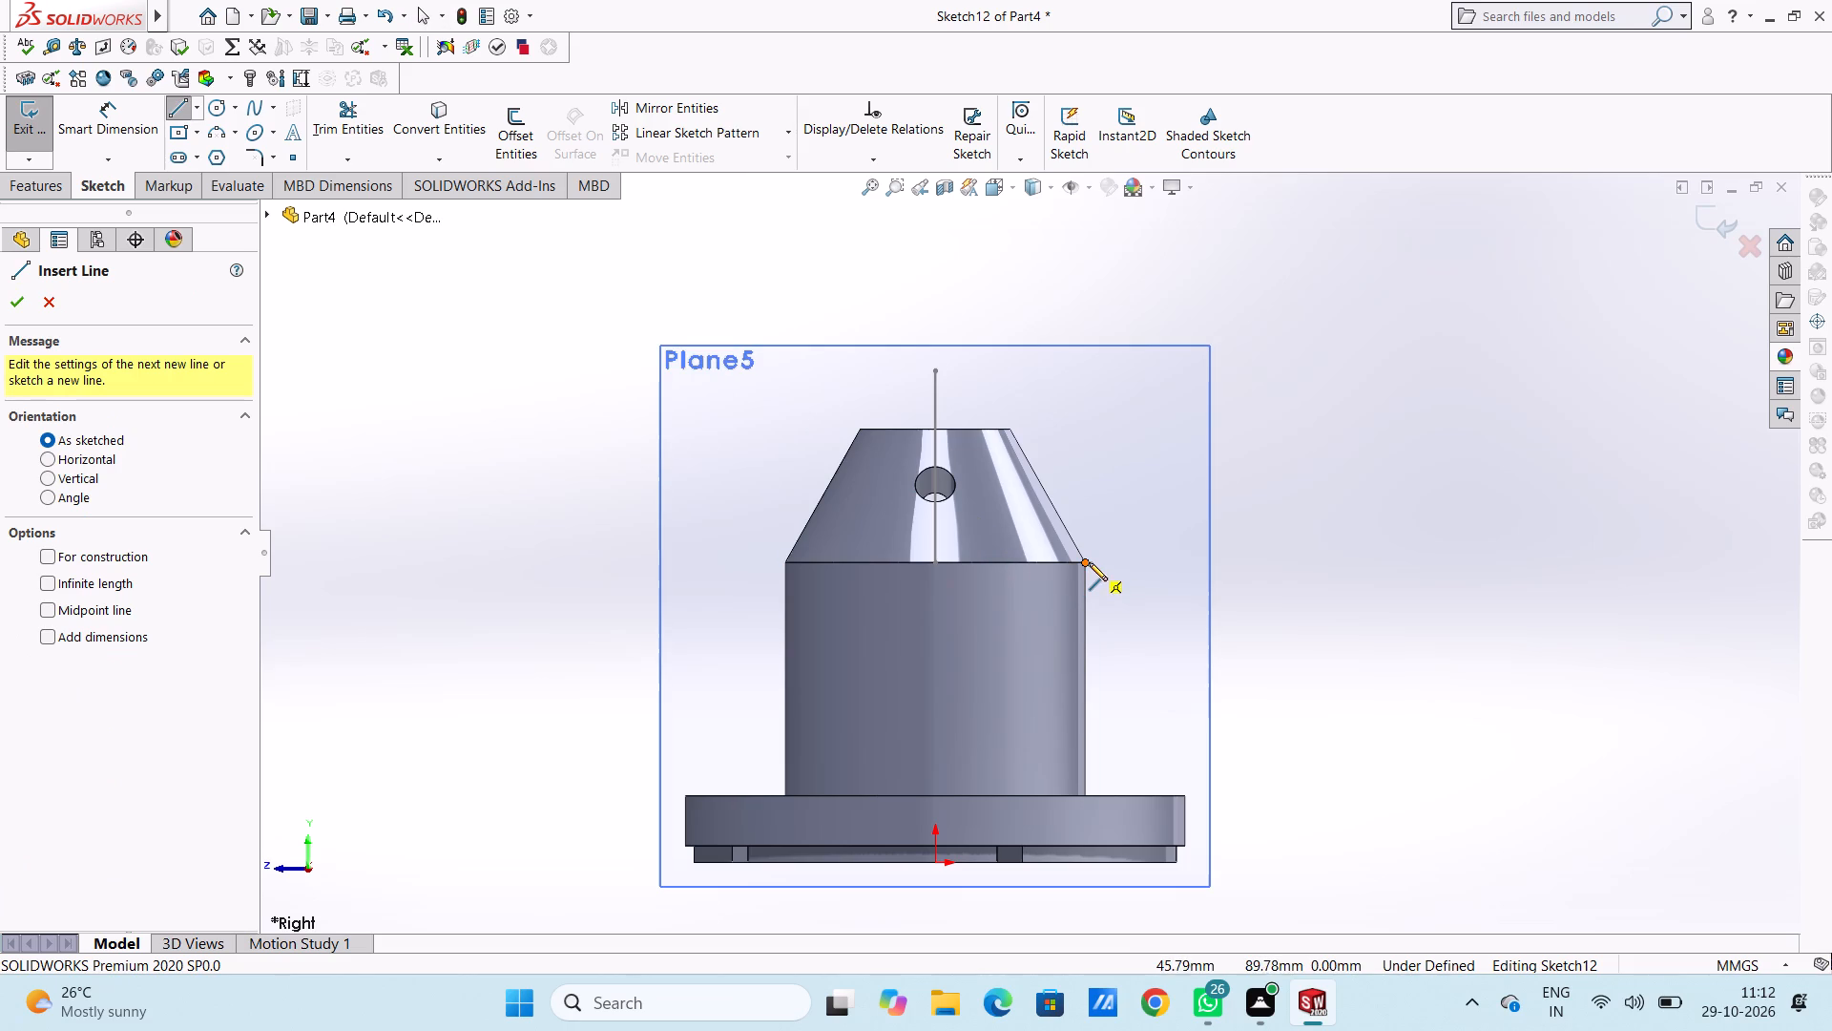
click(1089, 562)
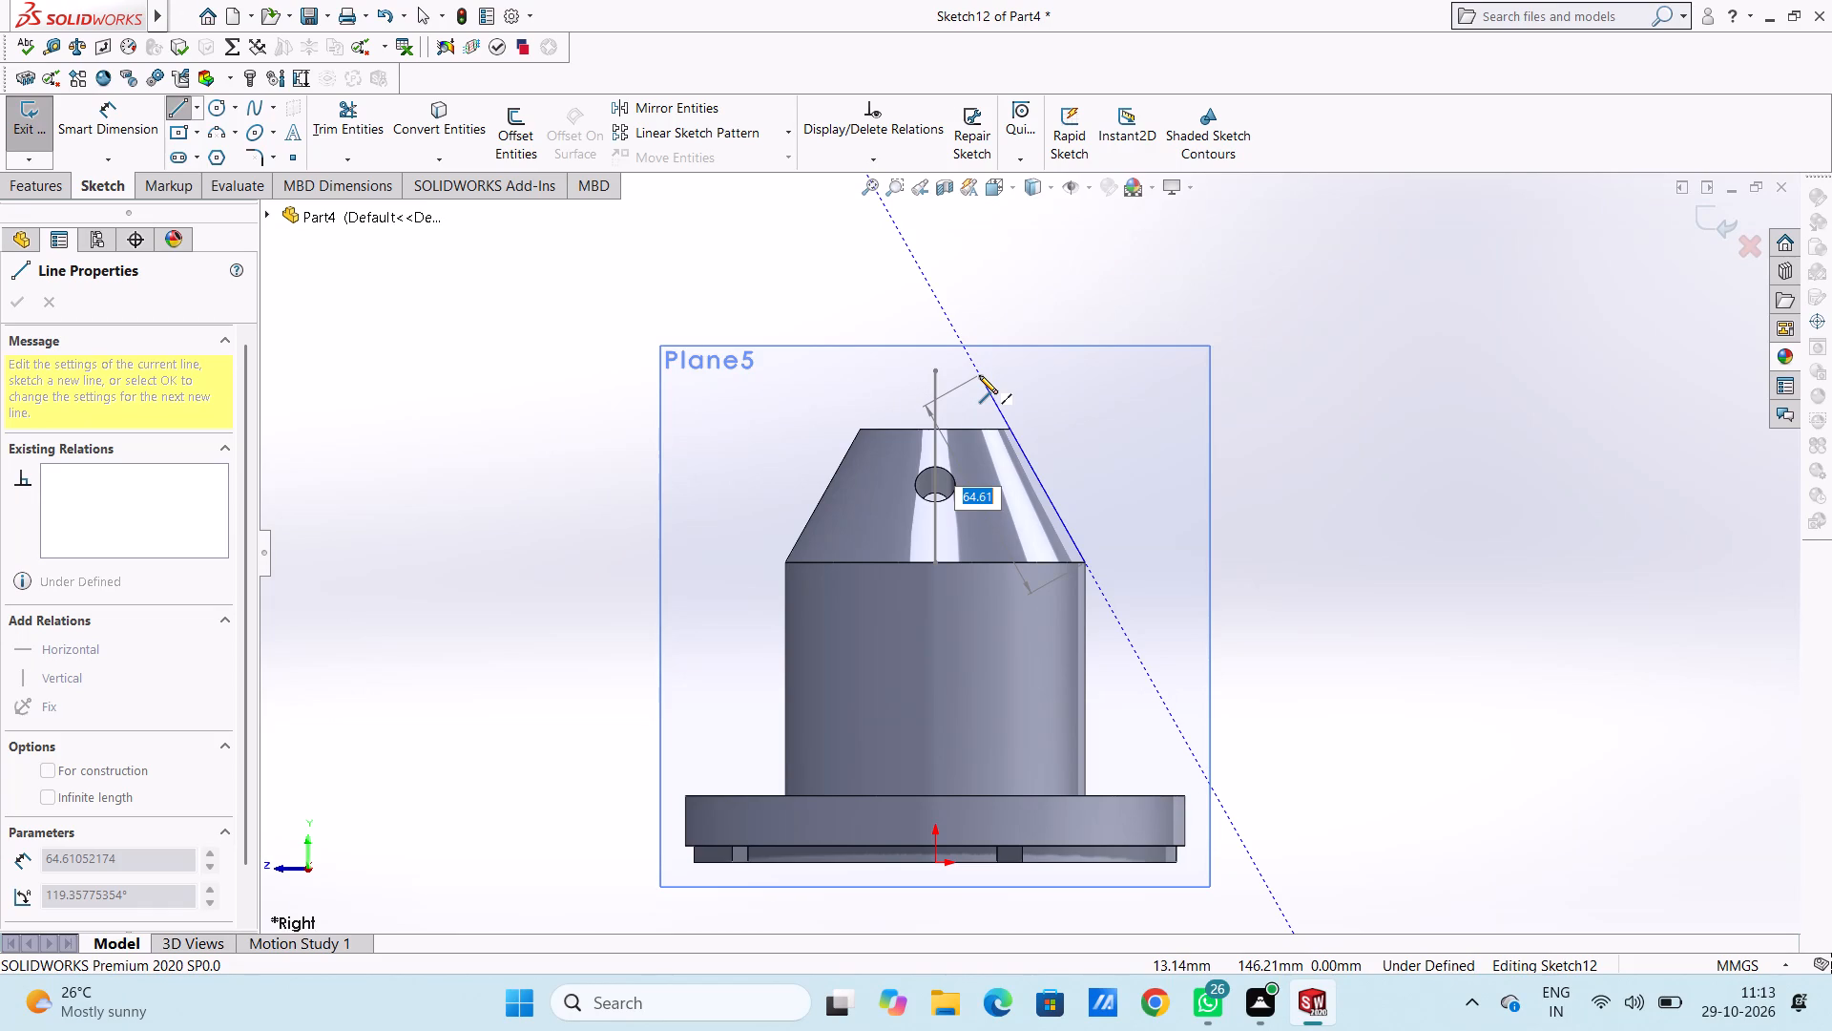
text(57)
text(.62)
key(Return)
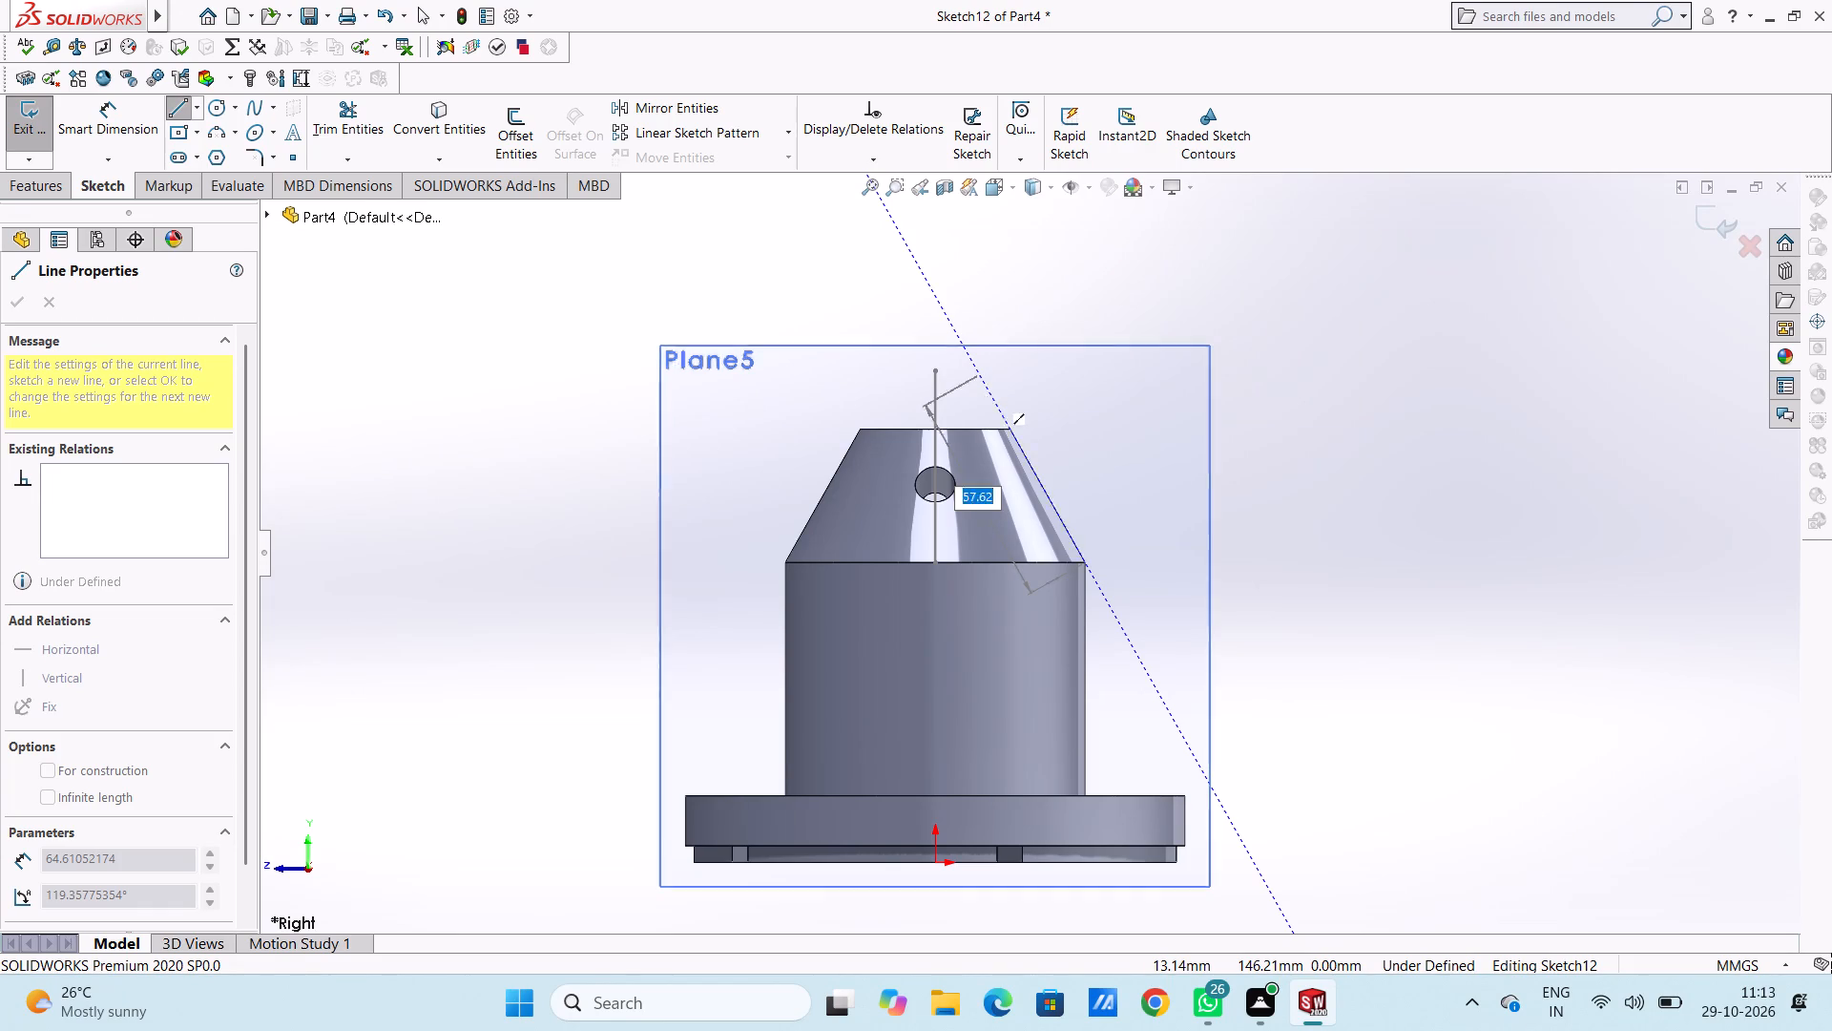
right_click(1386, 295)
click(1415, 309)
click(1353, 369)
middle_drag(1372, 419, 1358, 434)
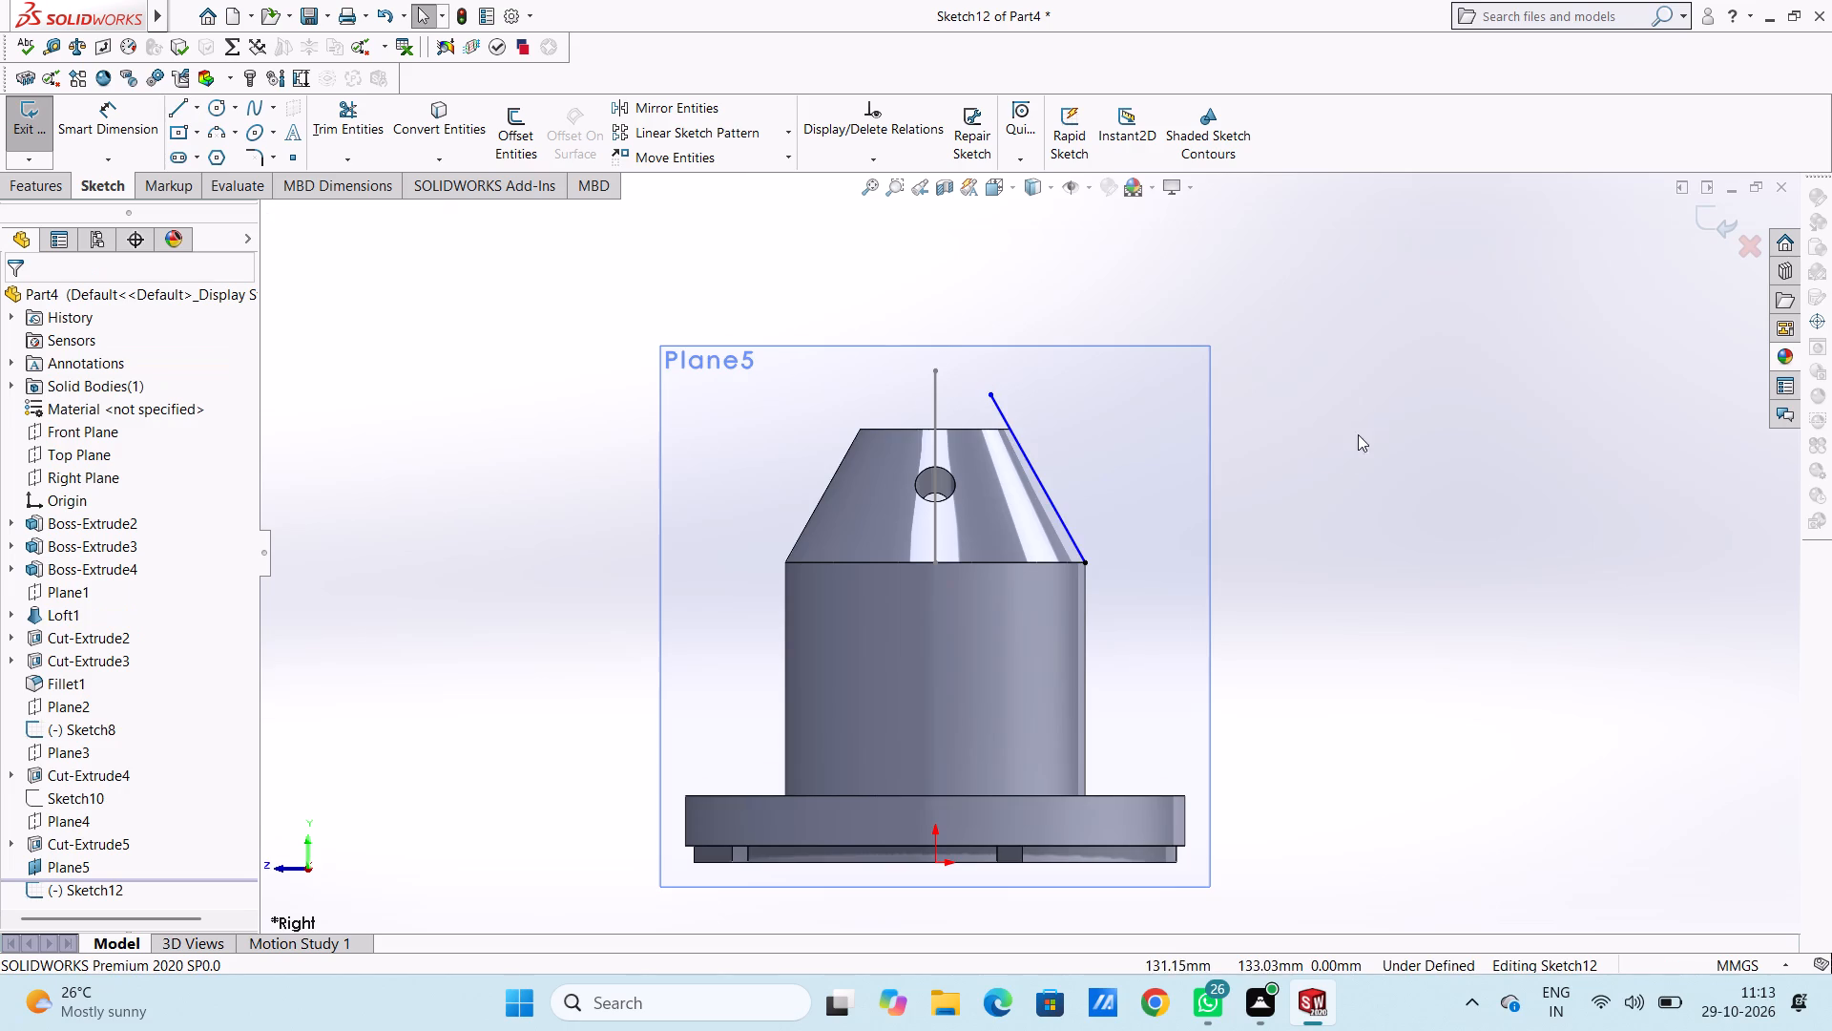
Examine the slanted sketch line on Plane5 against the taper and the existing side hole from several angles.
middle_drag(1358, 434, 1056, 759)
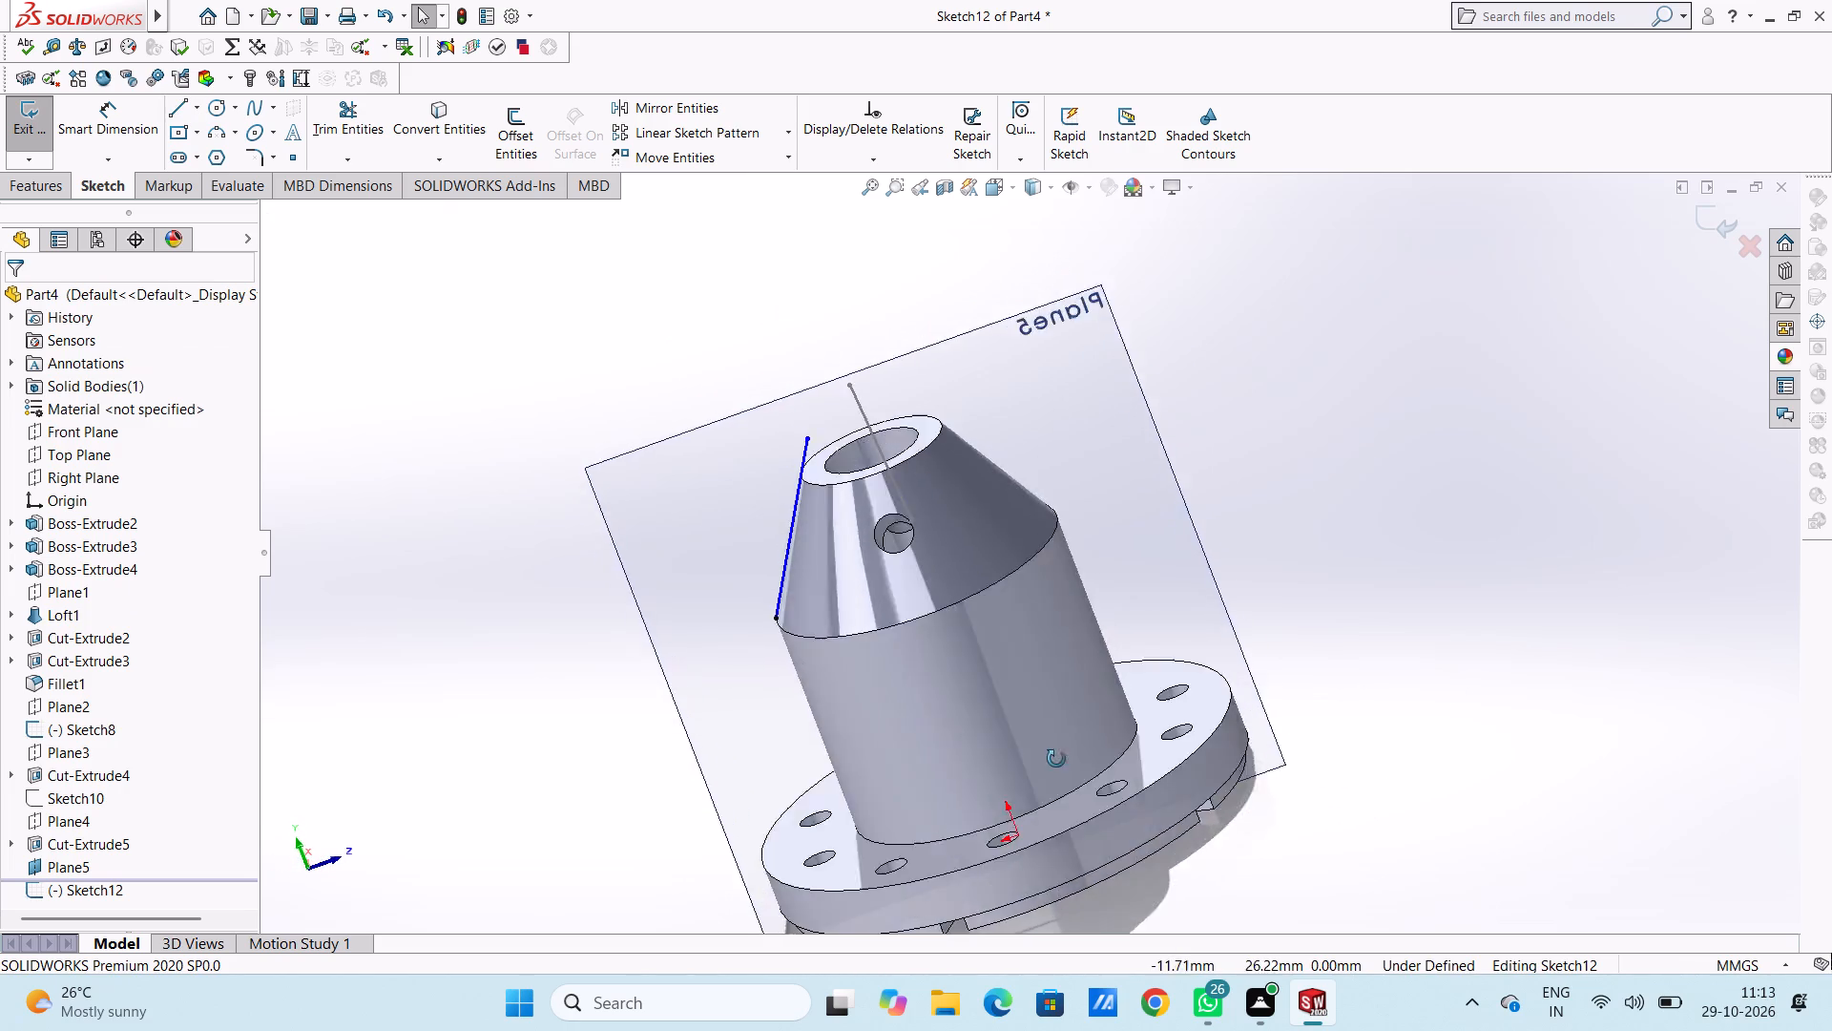
middle_drag(1056, 759, 1279, 615)
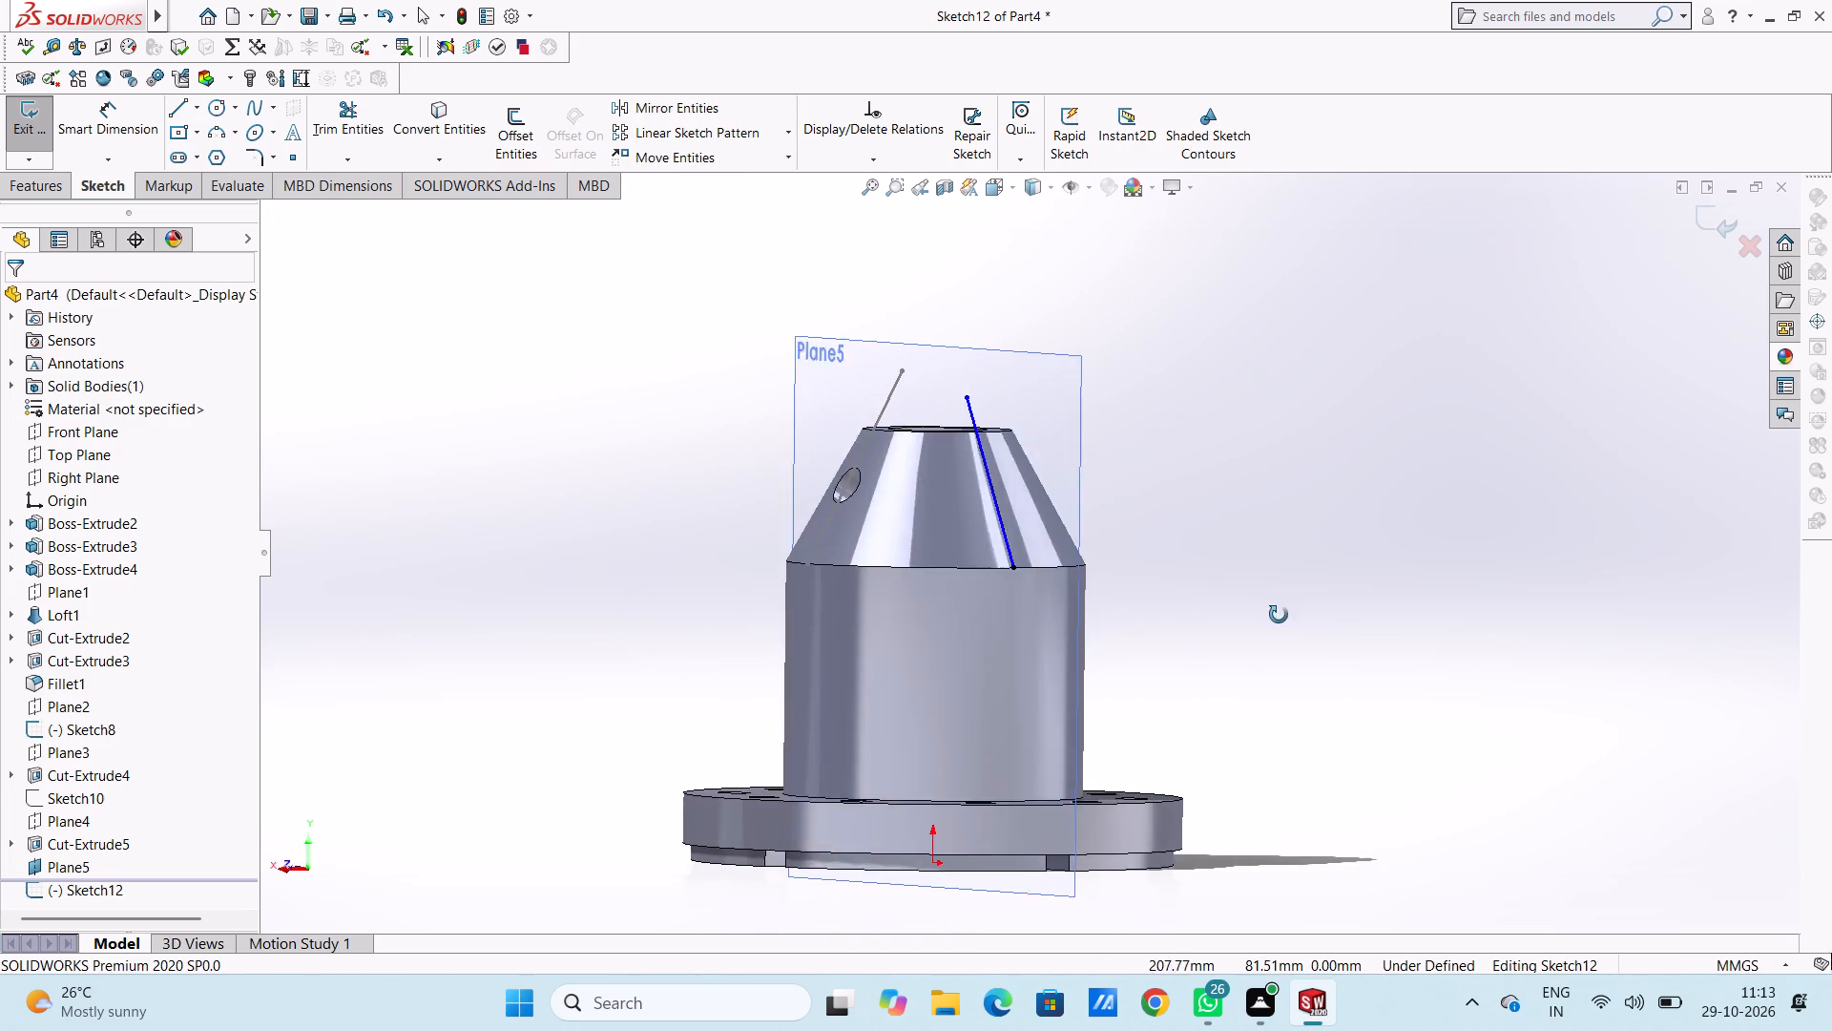
middle_drag(1279, 615, 1269, 670)
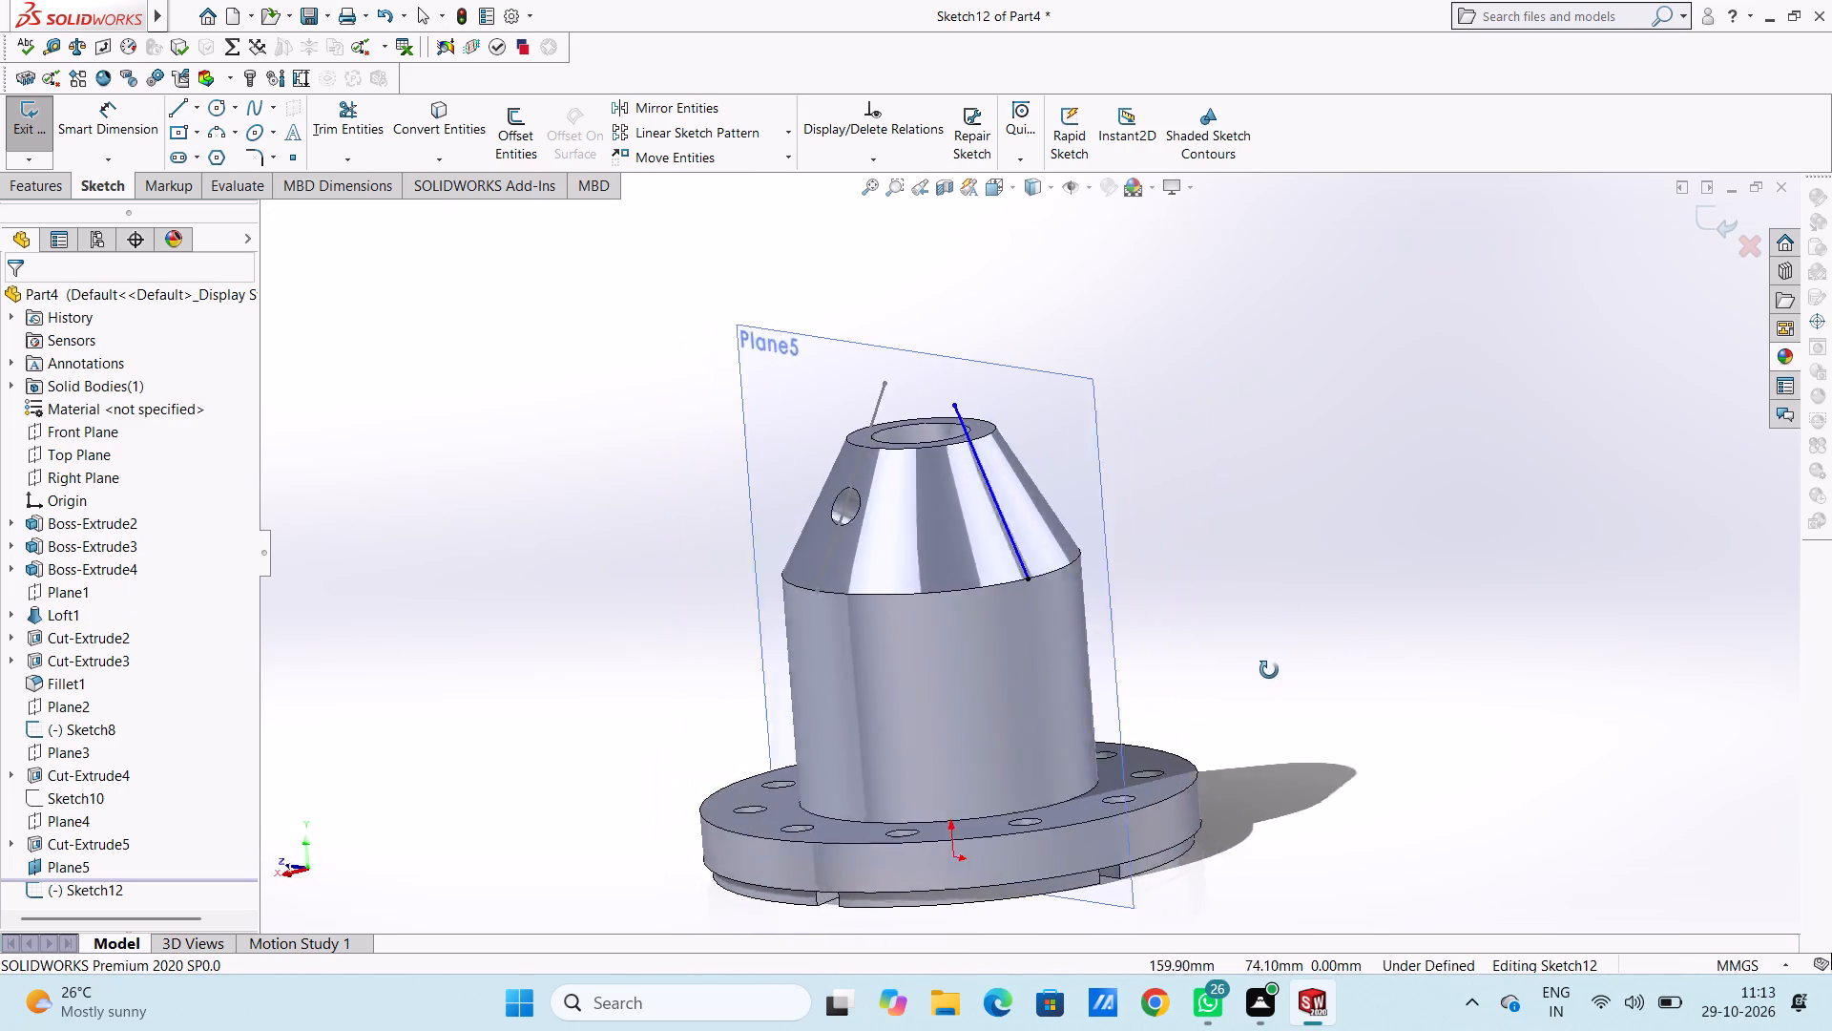
middle_drag(1269, 670, 1028, 793)
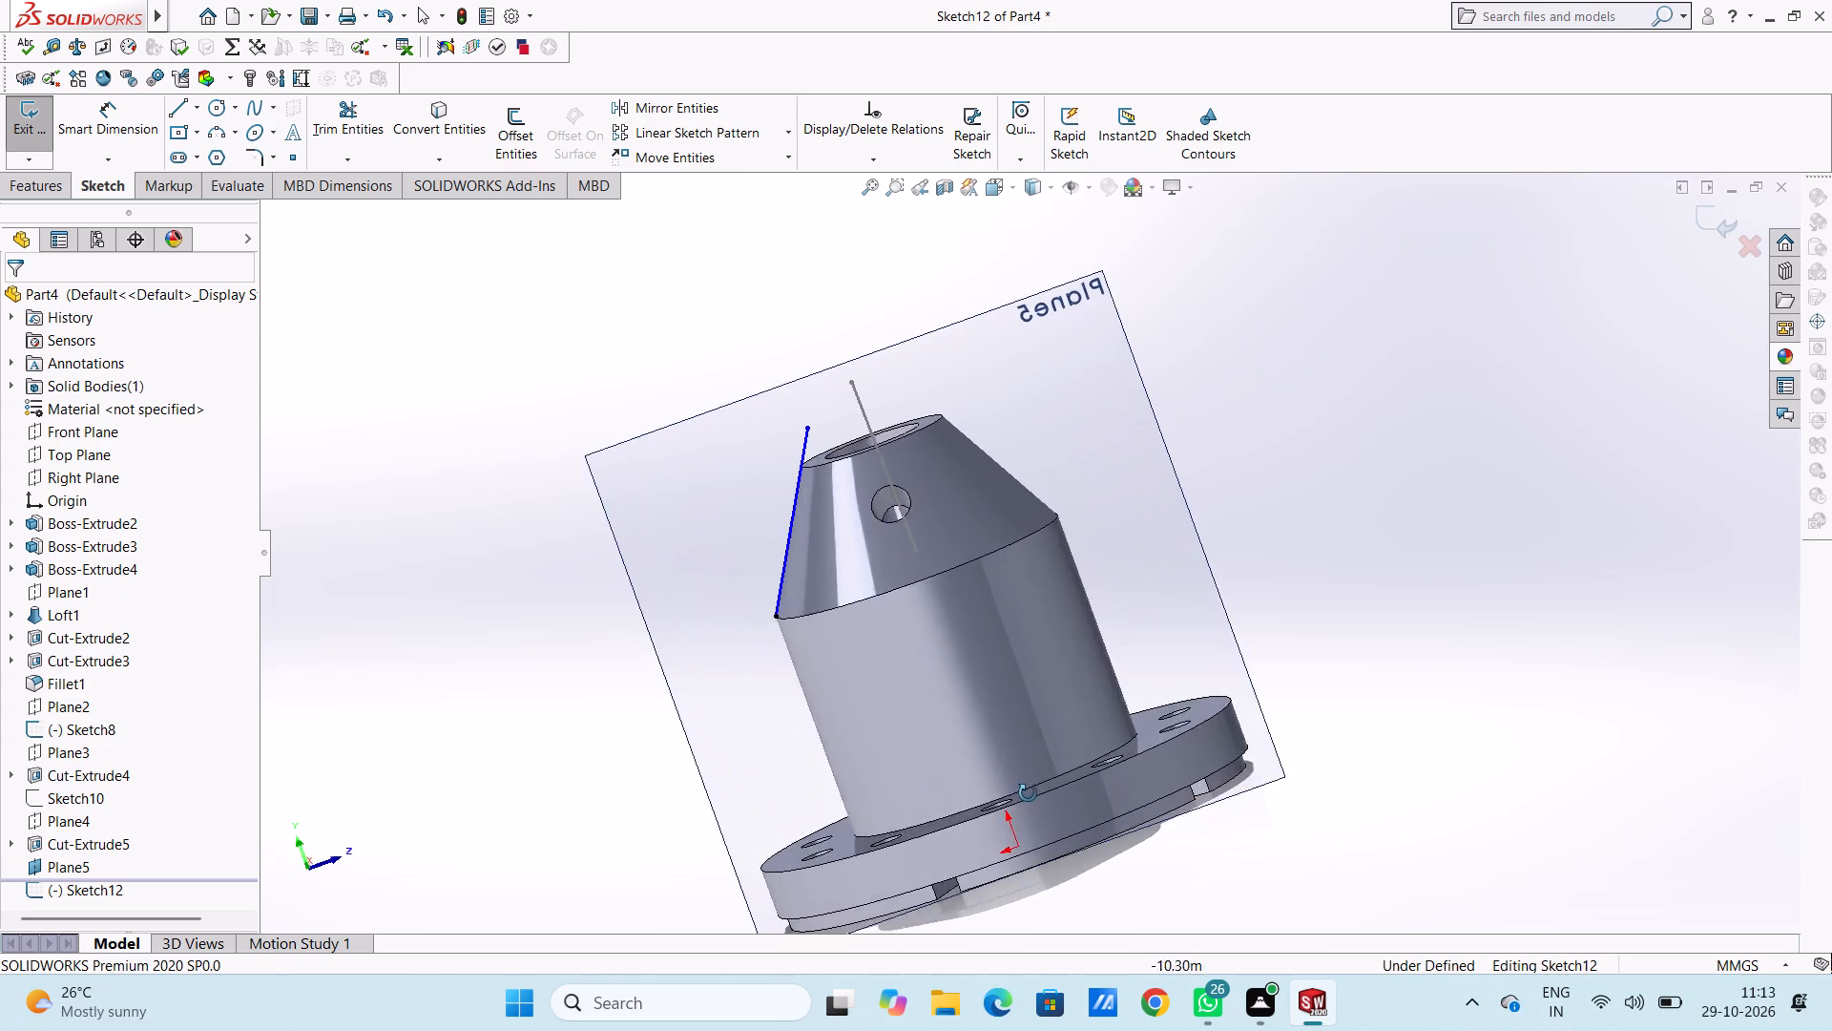
middle_drag(1028, 793, 1048, 746)
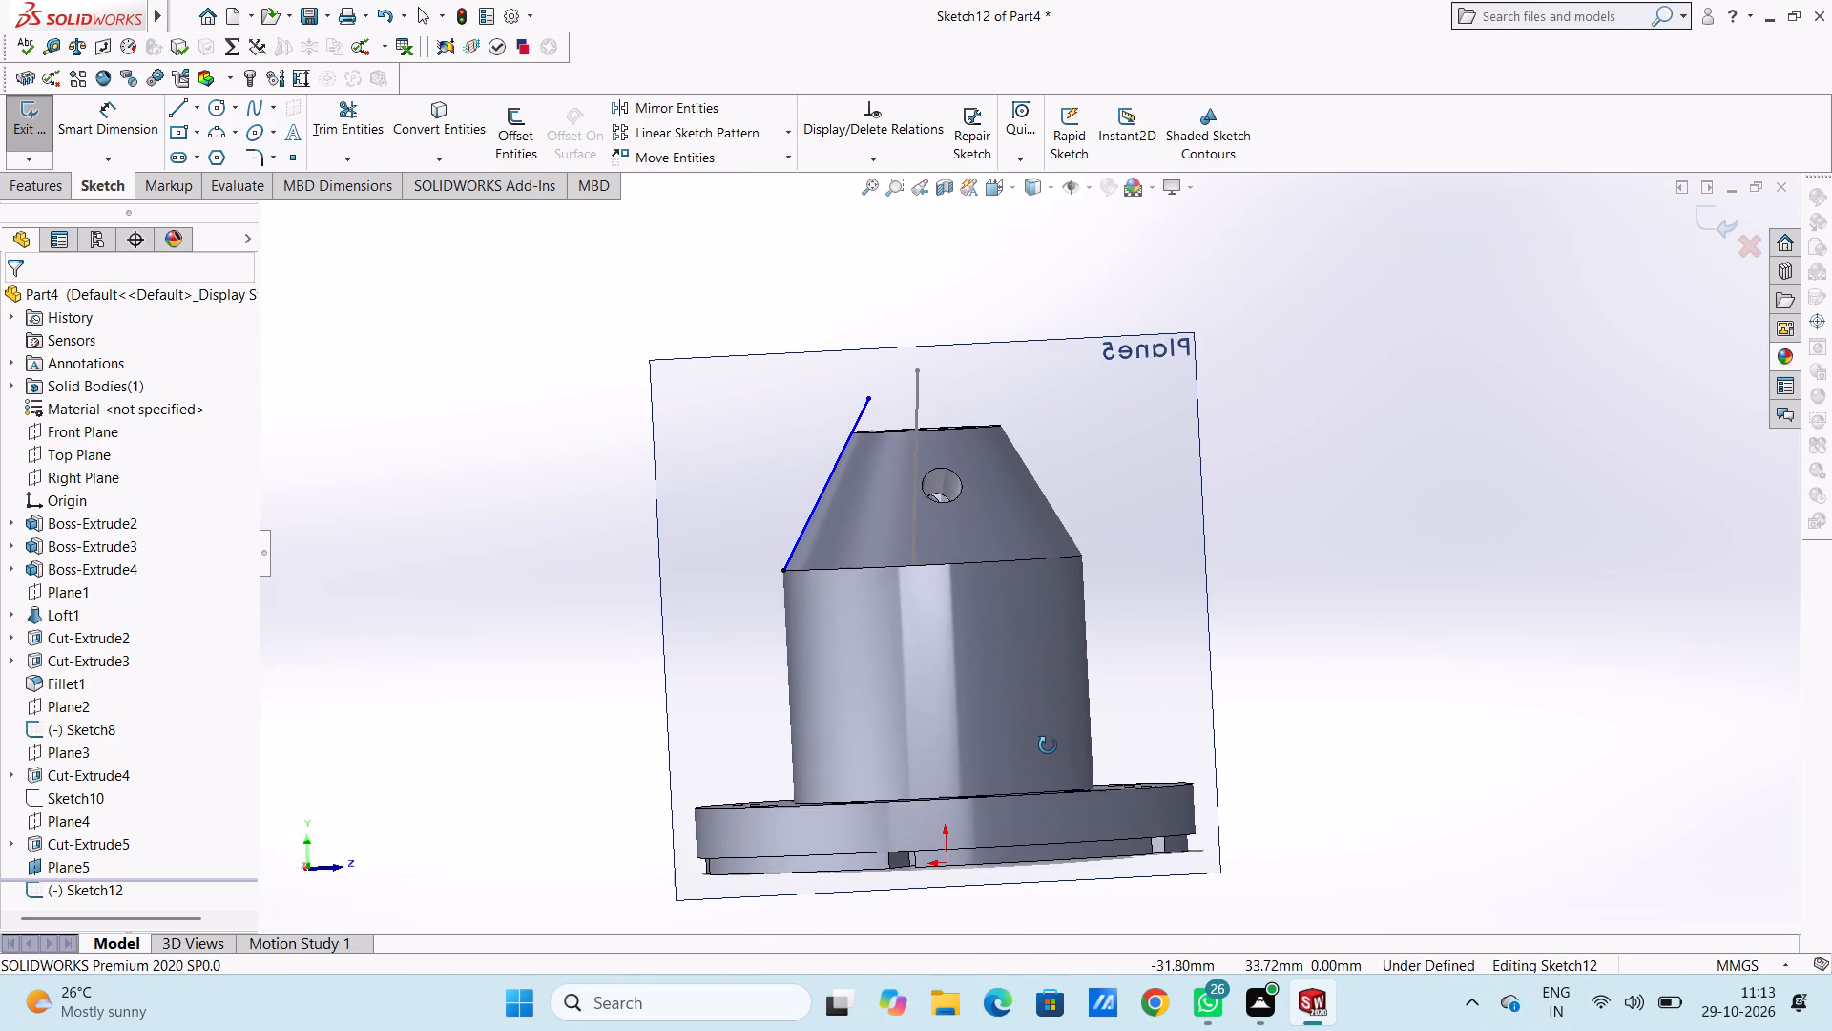
middle_drag(1048, 746, 1056, 747)
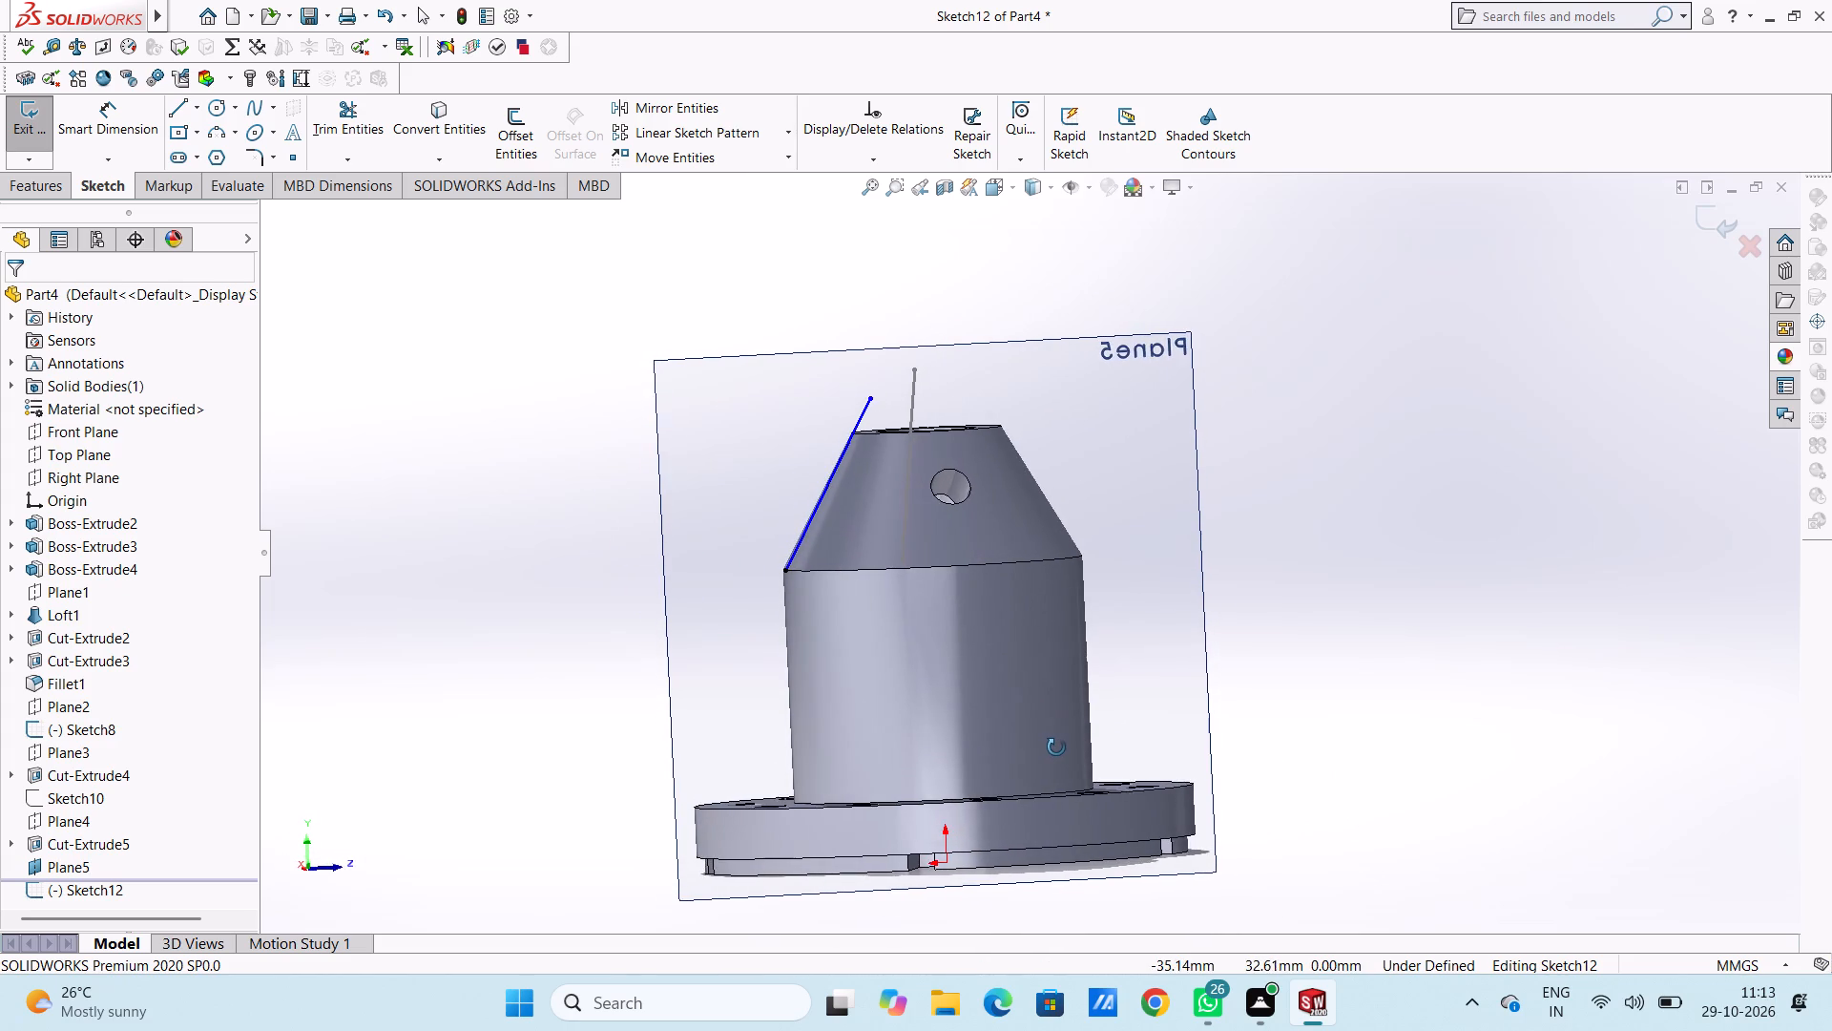
middle_drag(1056, 747, 1323, 749)
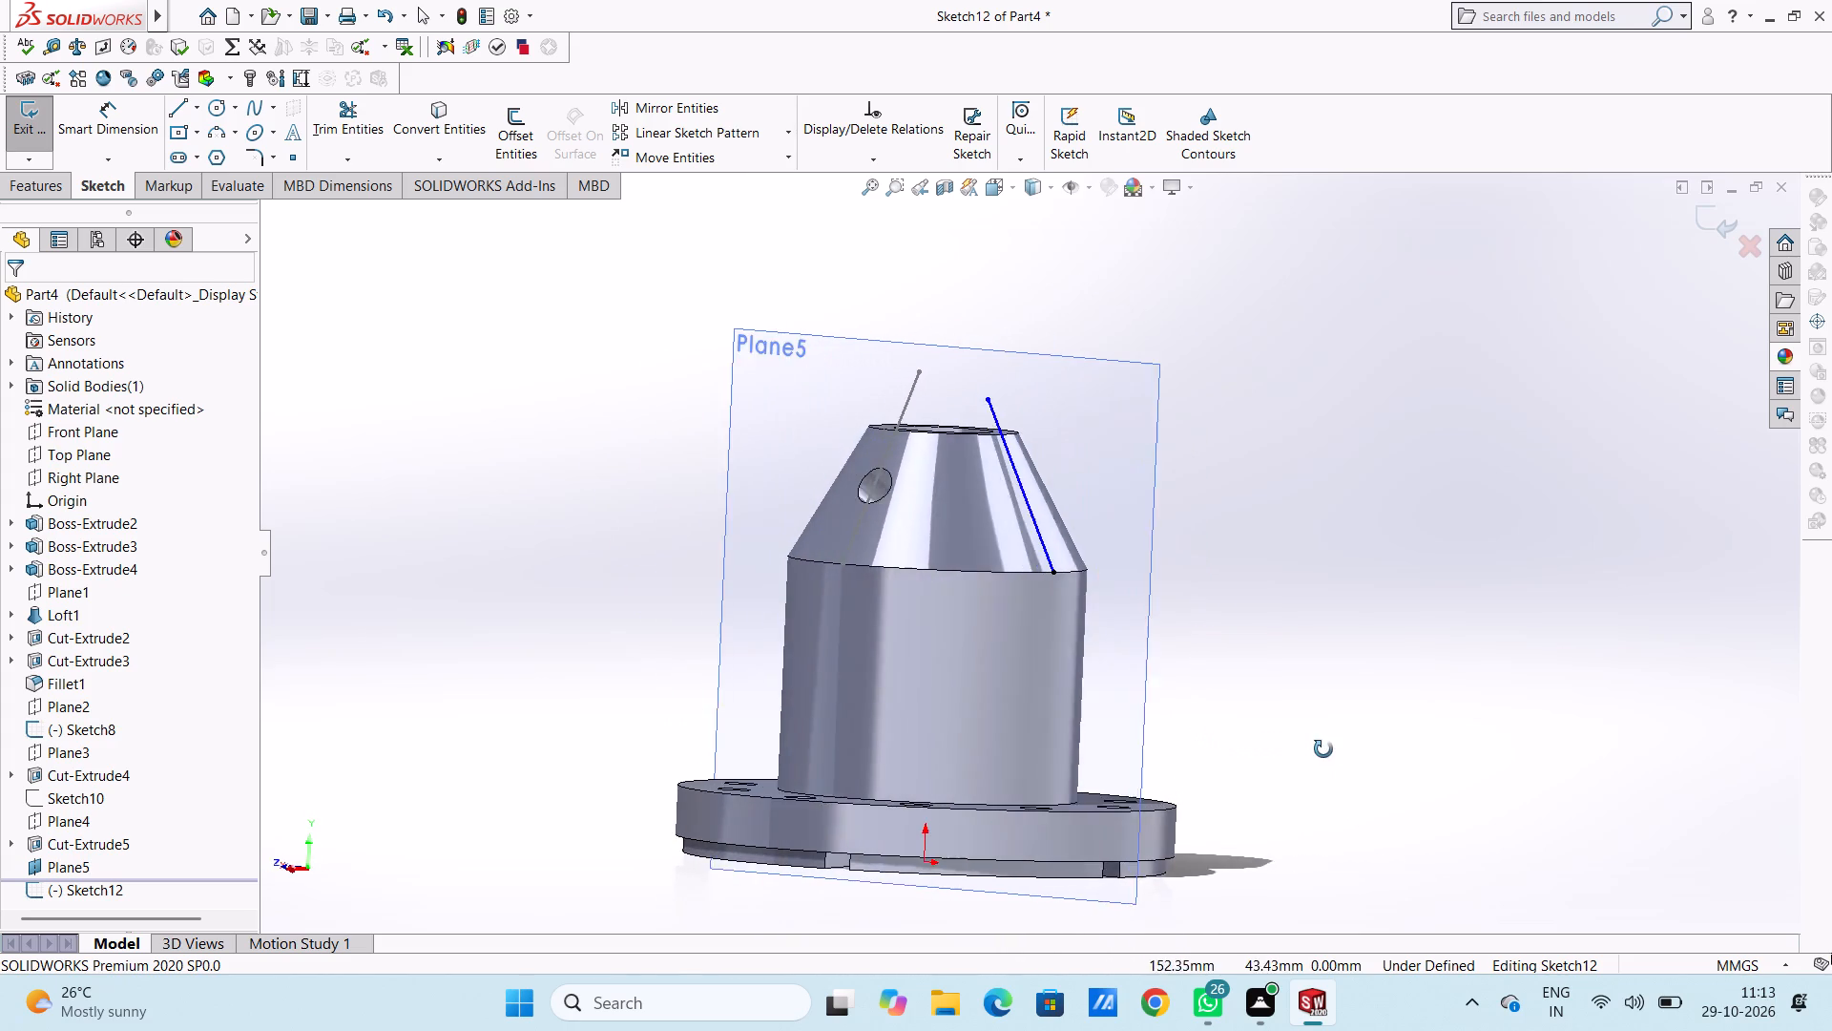
middle_drag(1323, 749, 1380, 672)
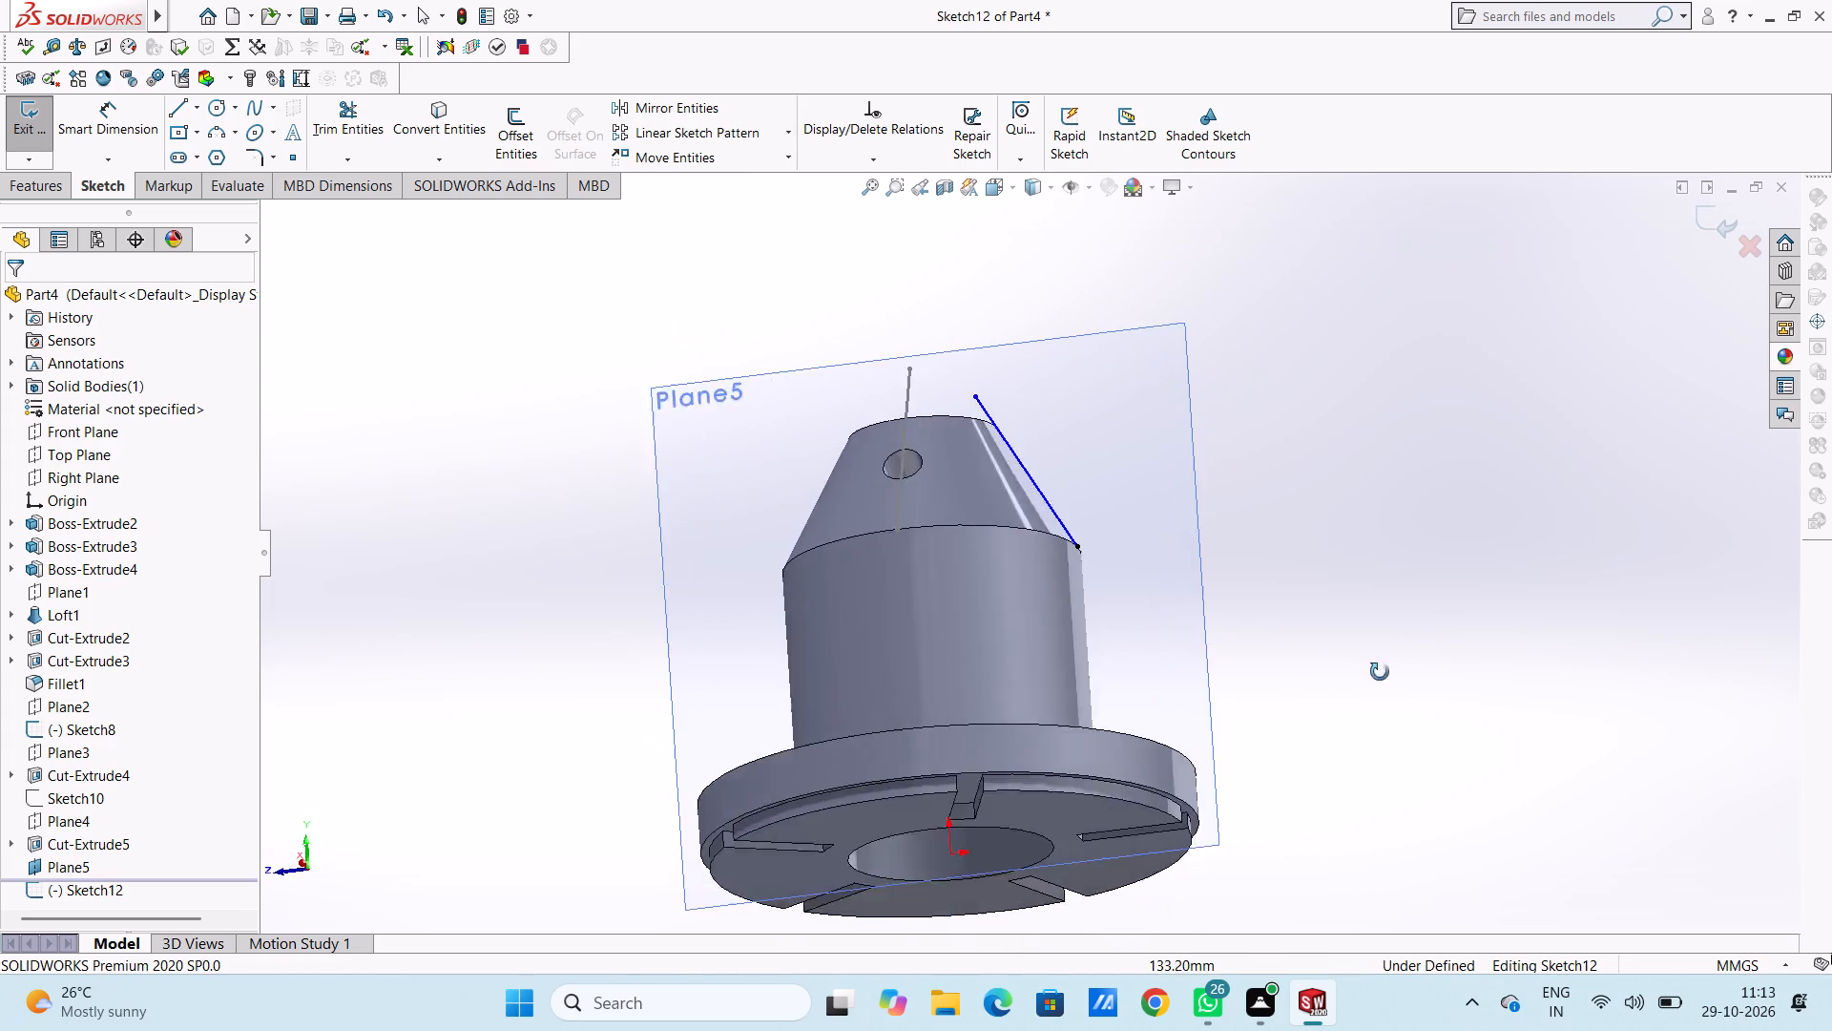
middle_drag(1380, 672, 1343, 755)
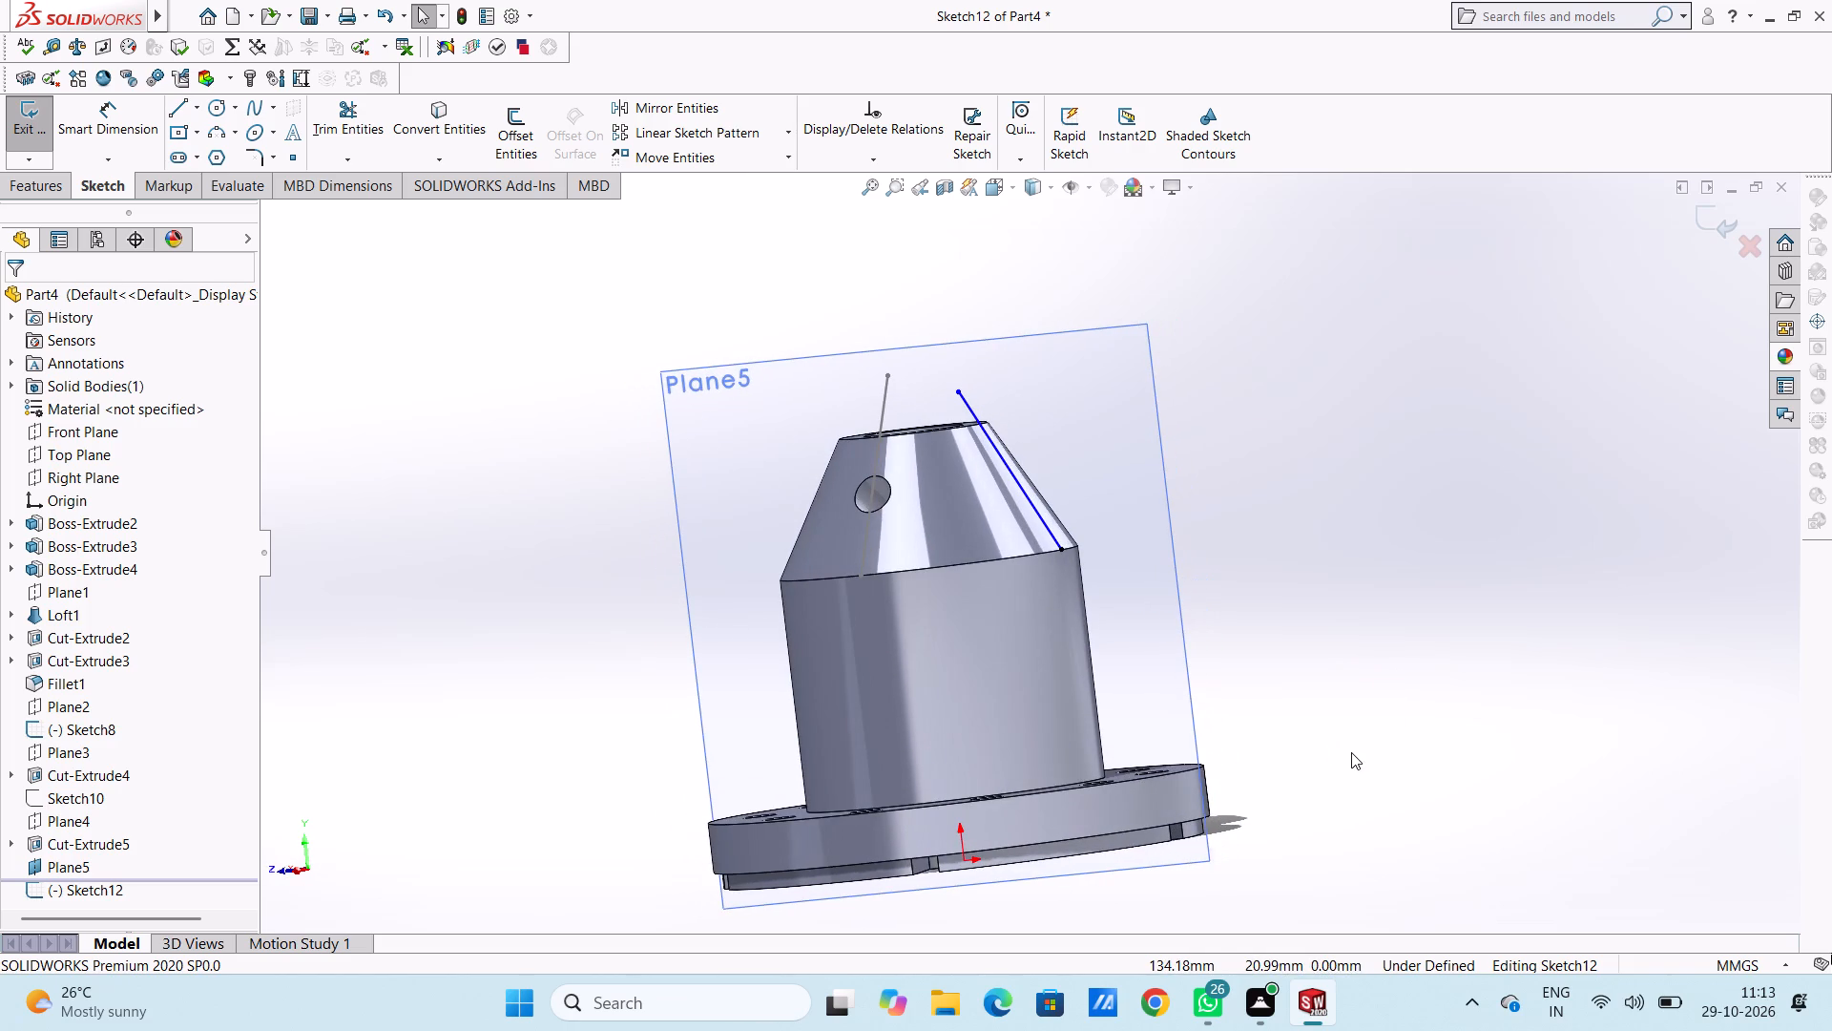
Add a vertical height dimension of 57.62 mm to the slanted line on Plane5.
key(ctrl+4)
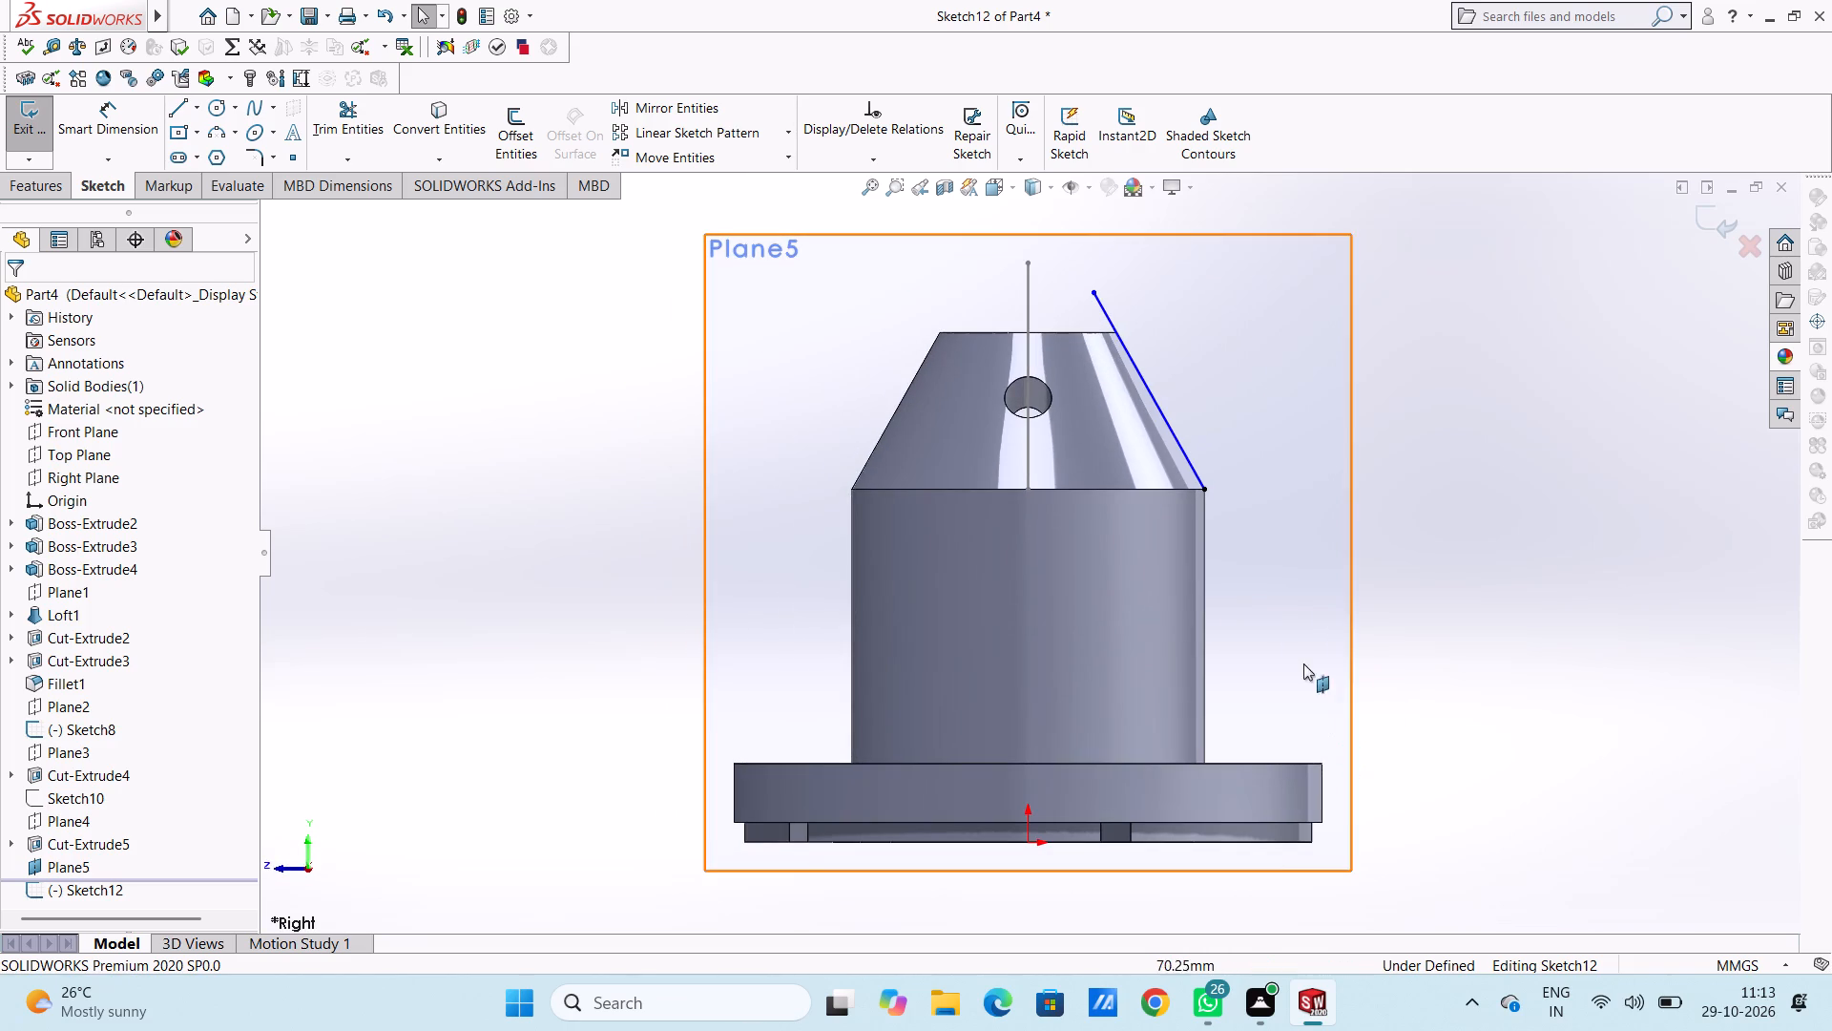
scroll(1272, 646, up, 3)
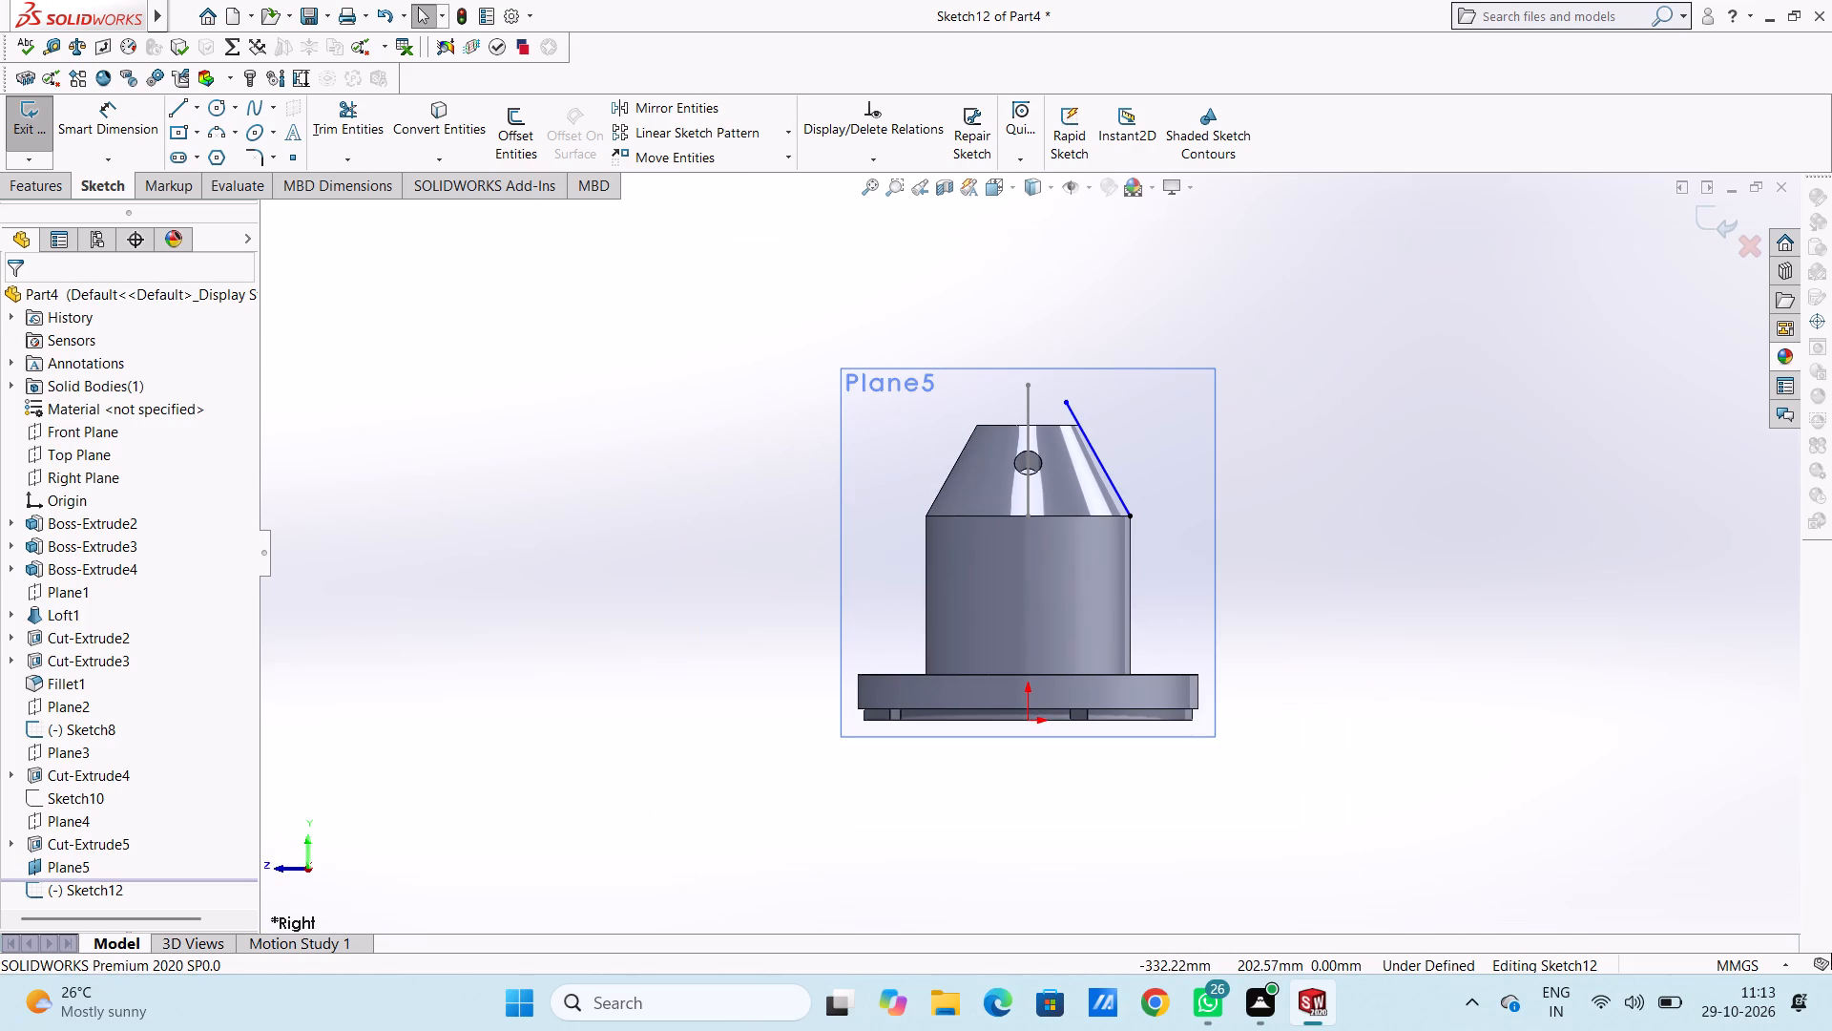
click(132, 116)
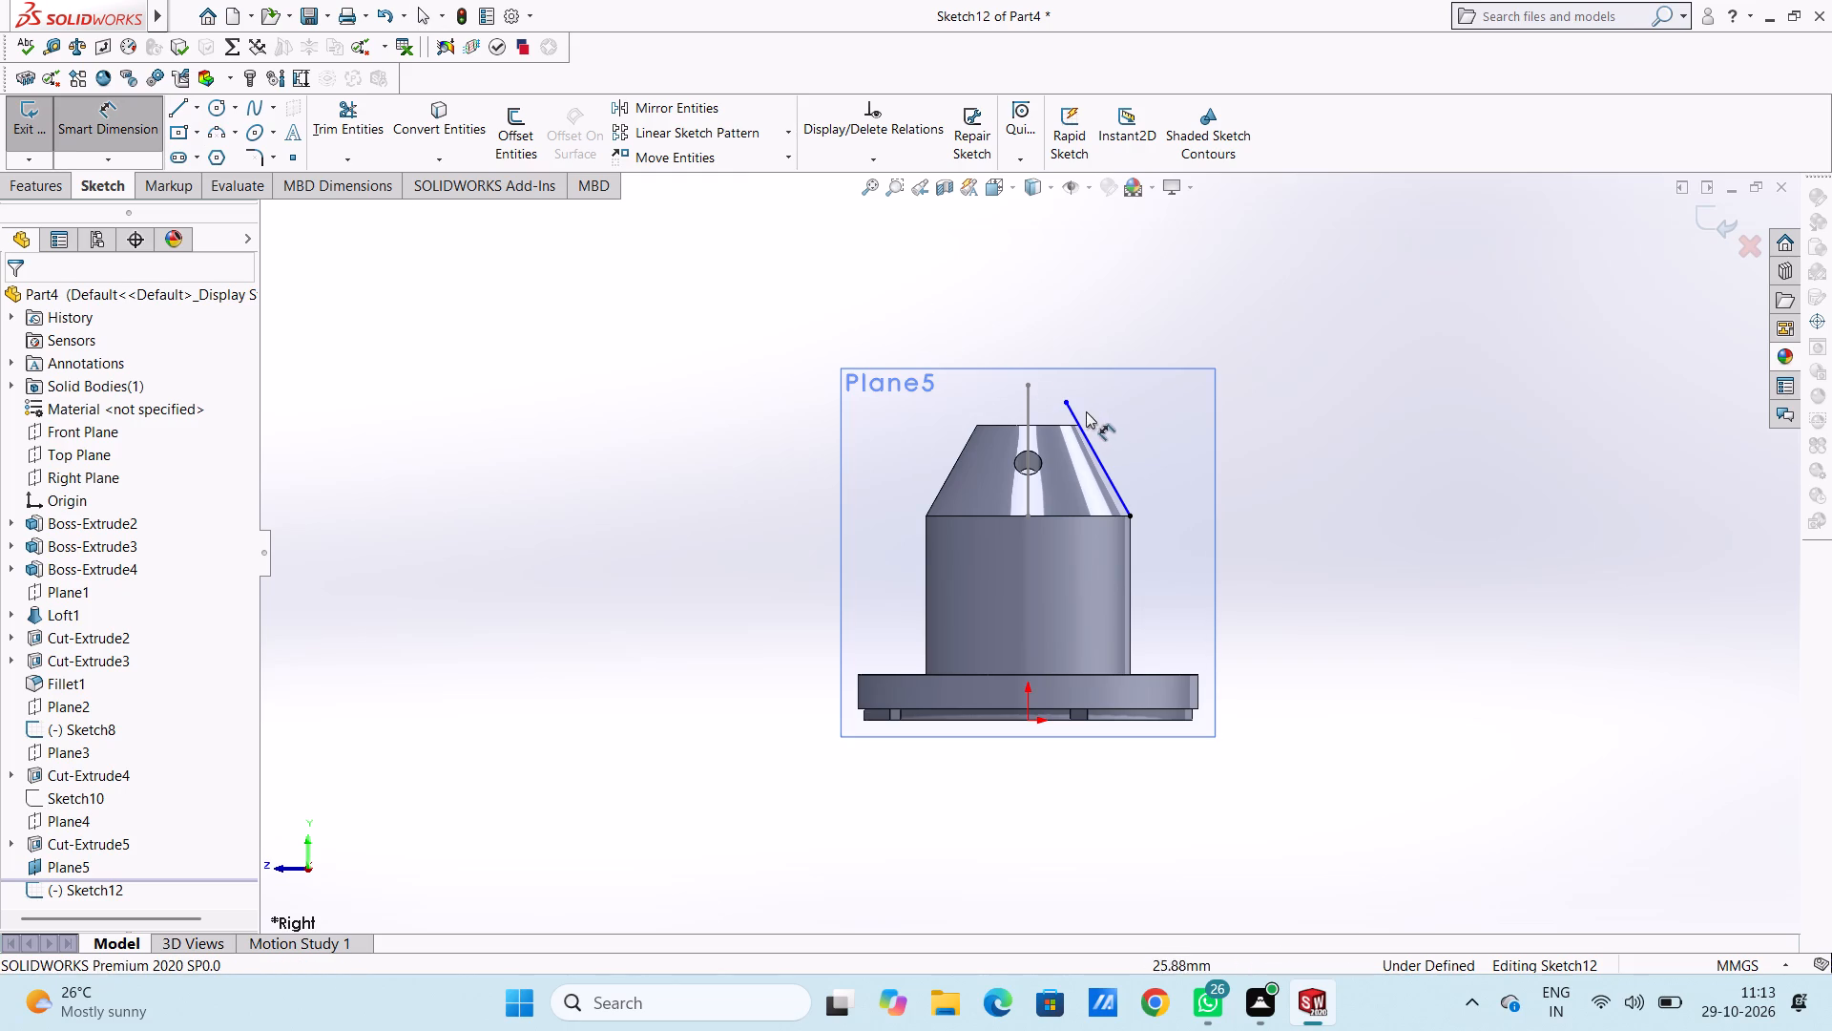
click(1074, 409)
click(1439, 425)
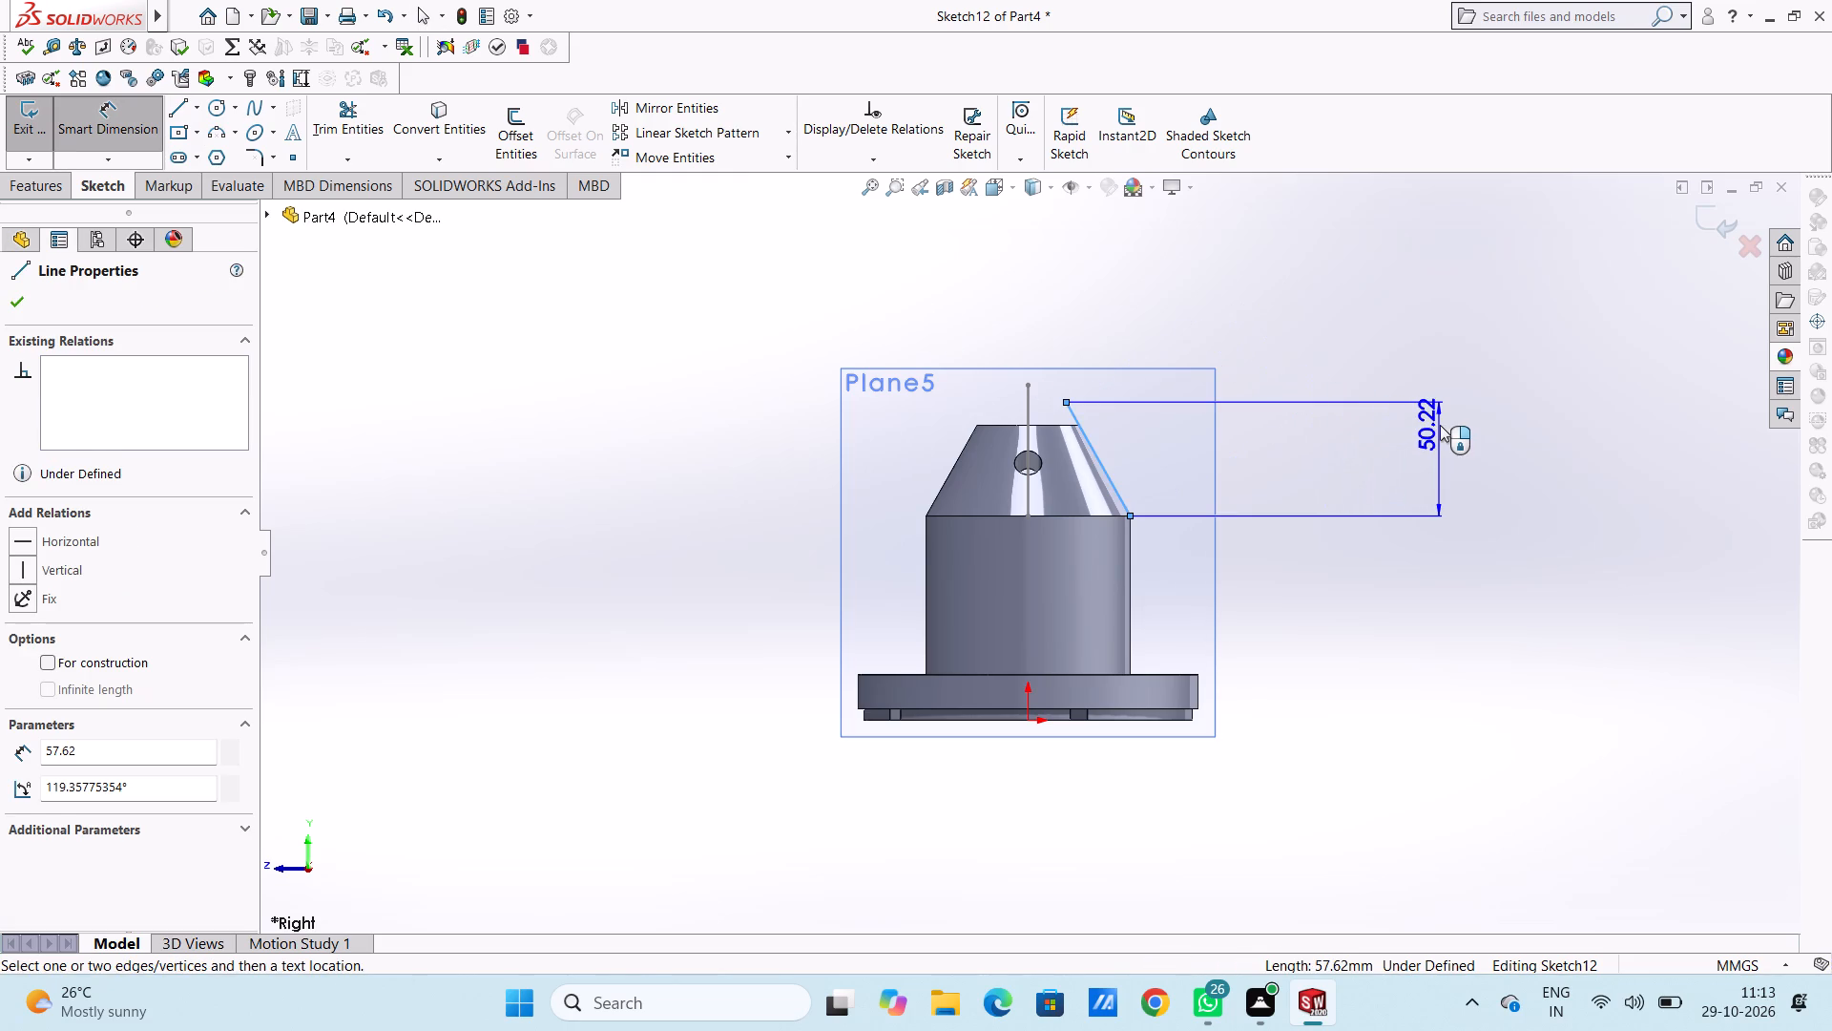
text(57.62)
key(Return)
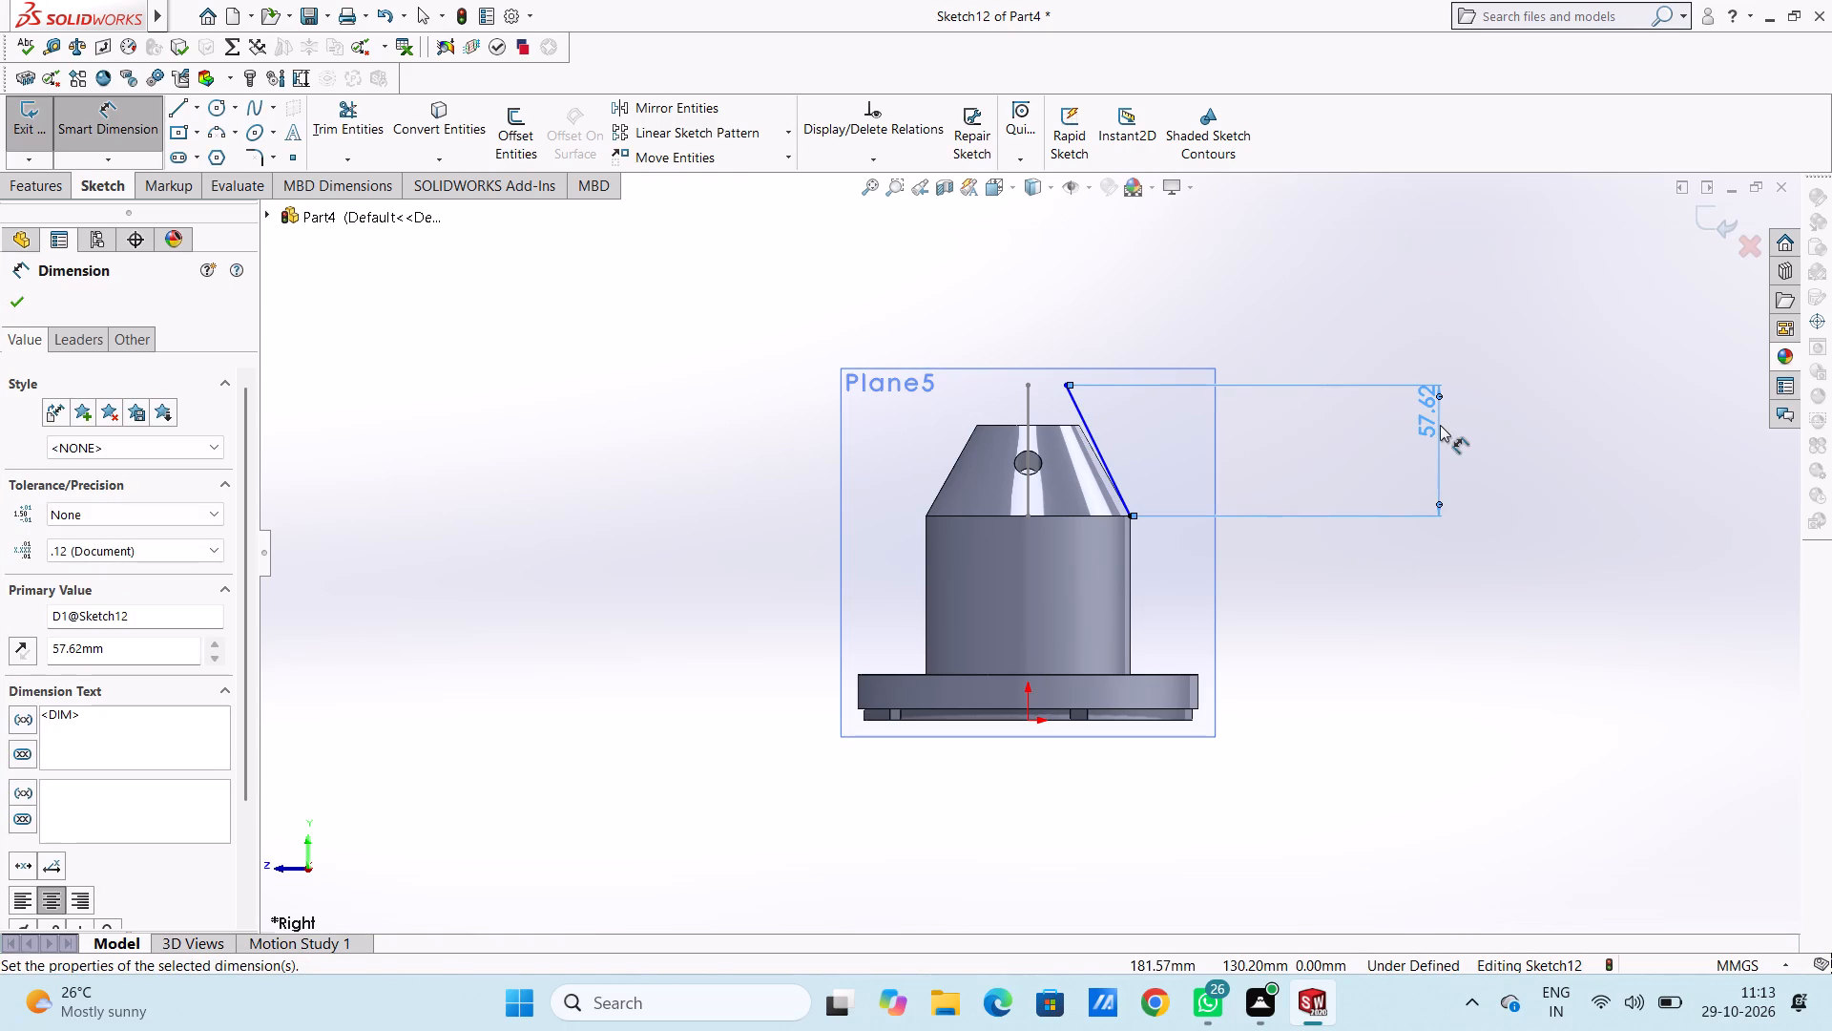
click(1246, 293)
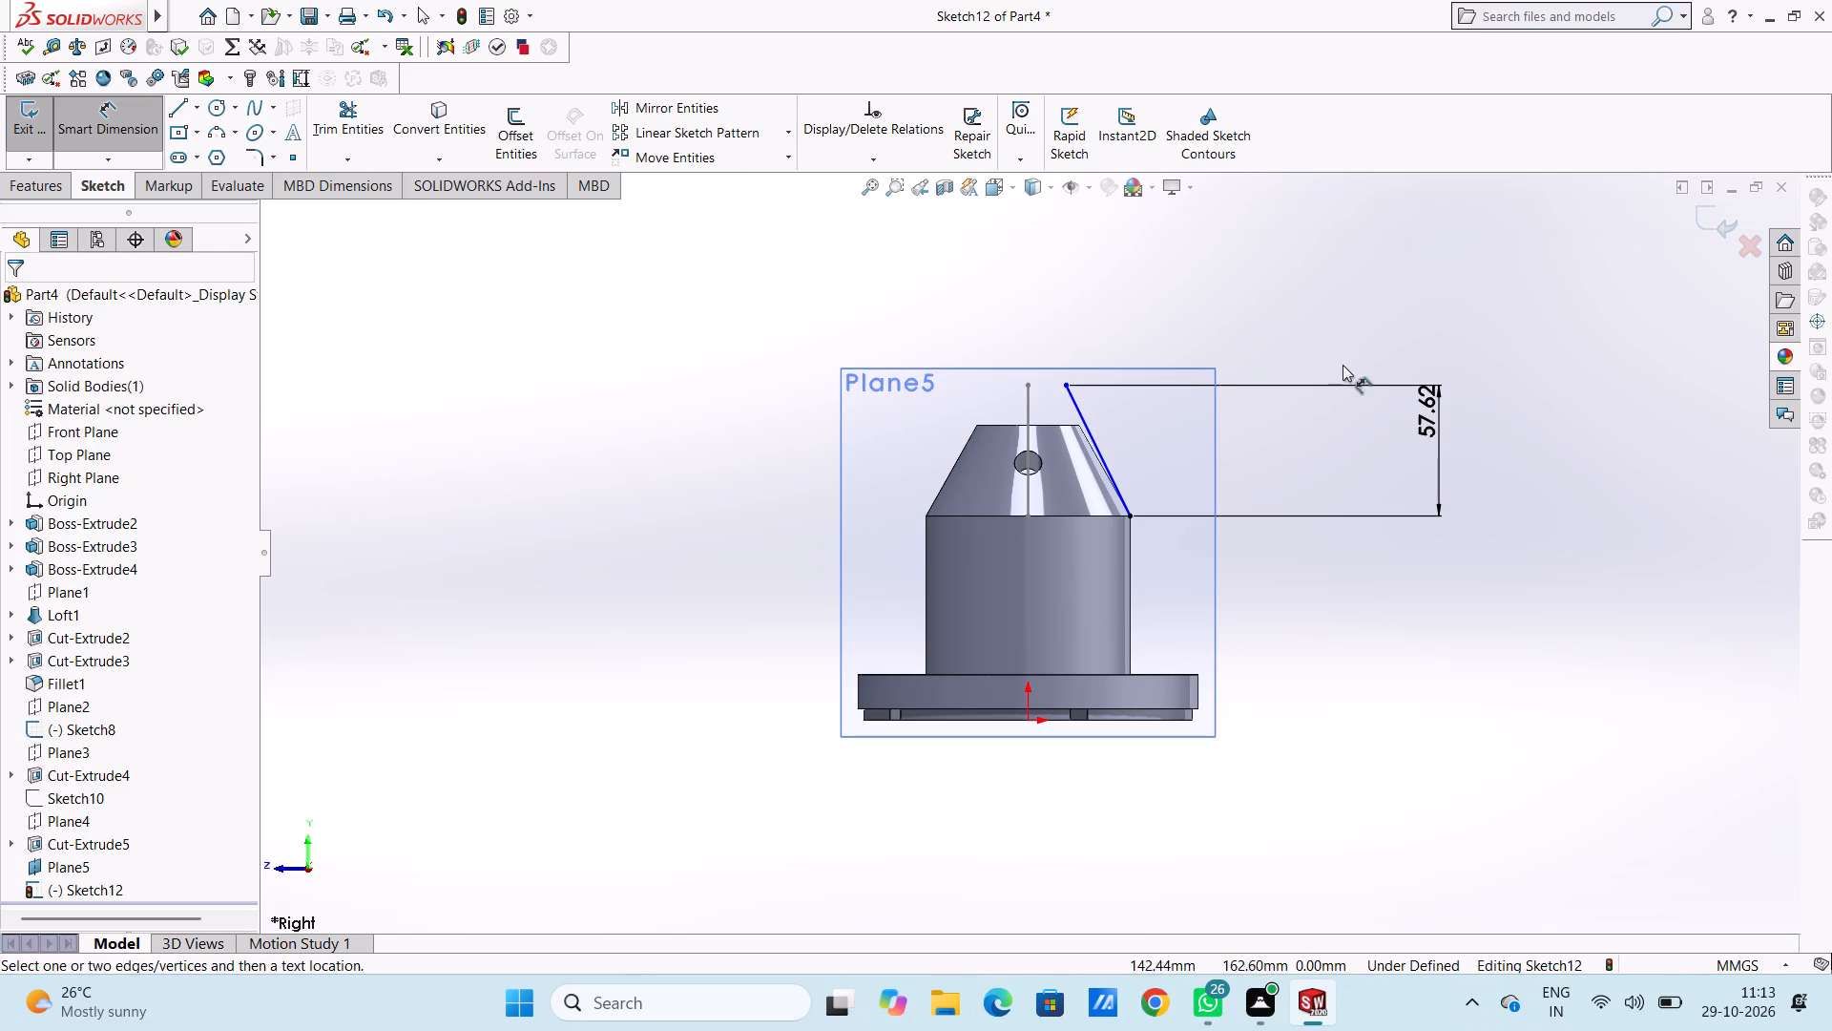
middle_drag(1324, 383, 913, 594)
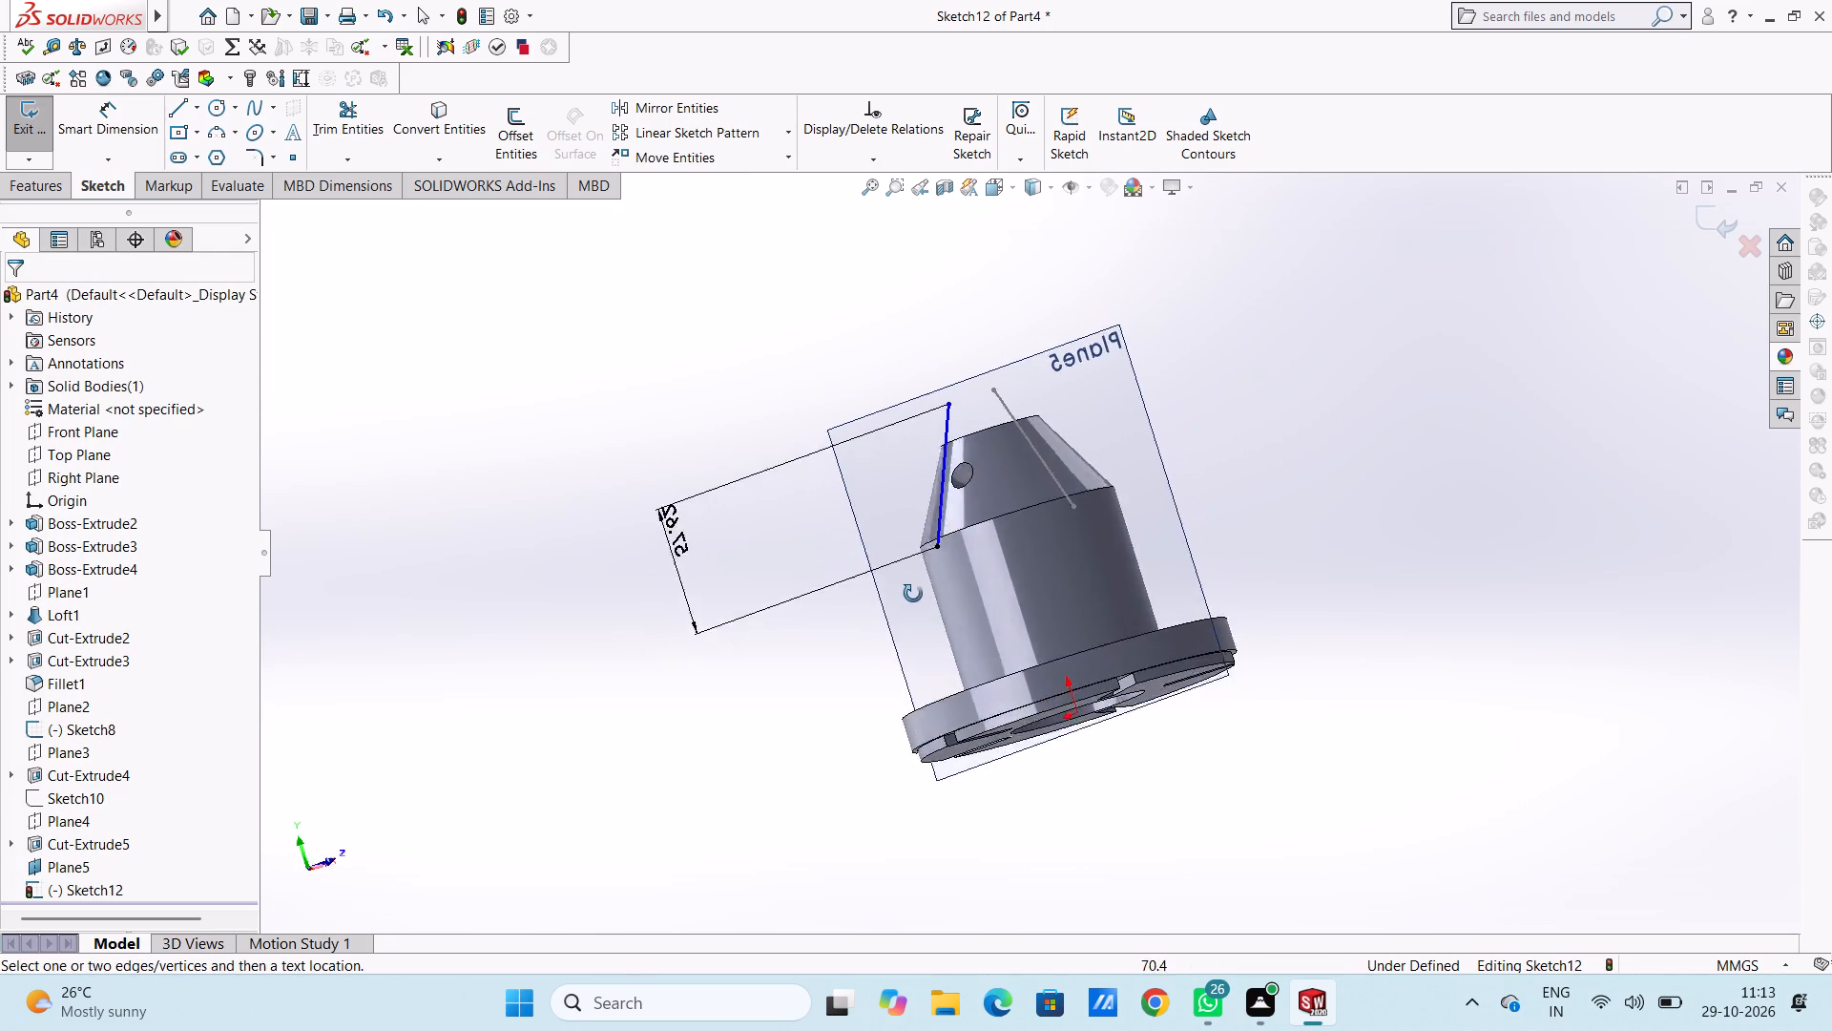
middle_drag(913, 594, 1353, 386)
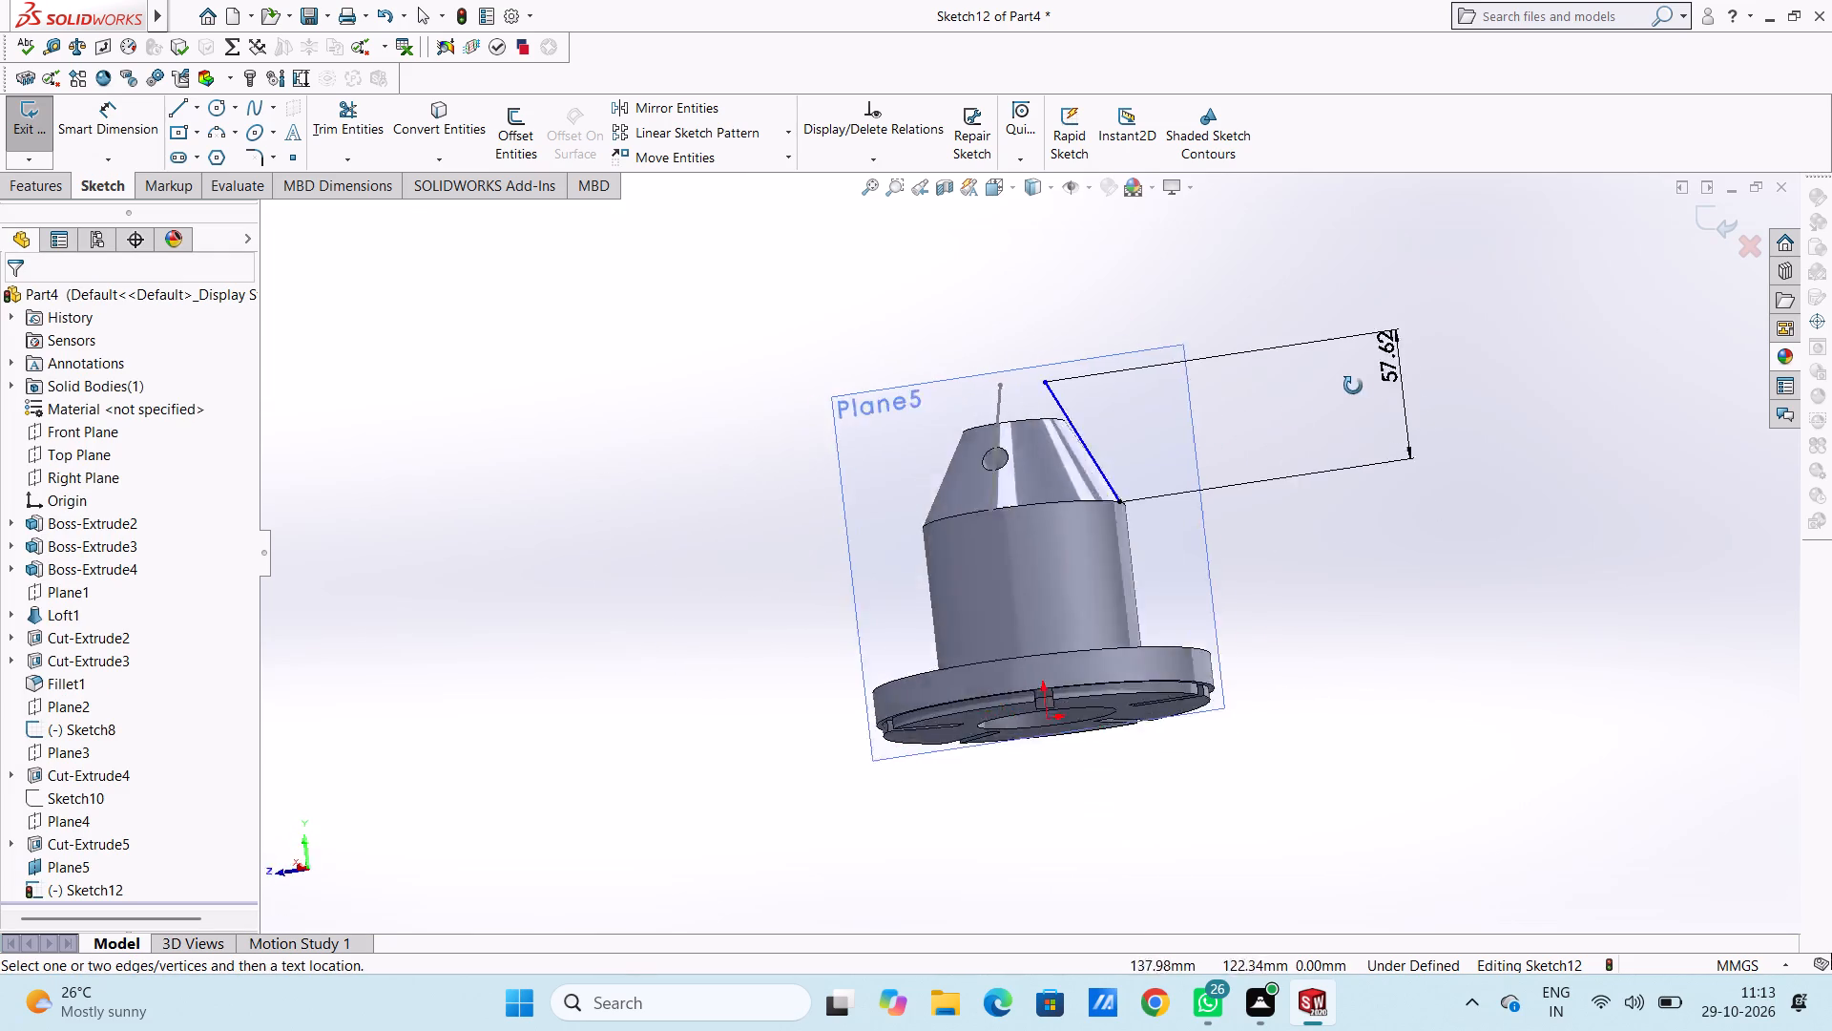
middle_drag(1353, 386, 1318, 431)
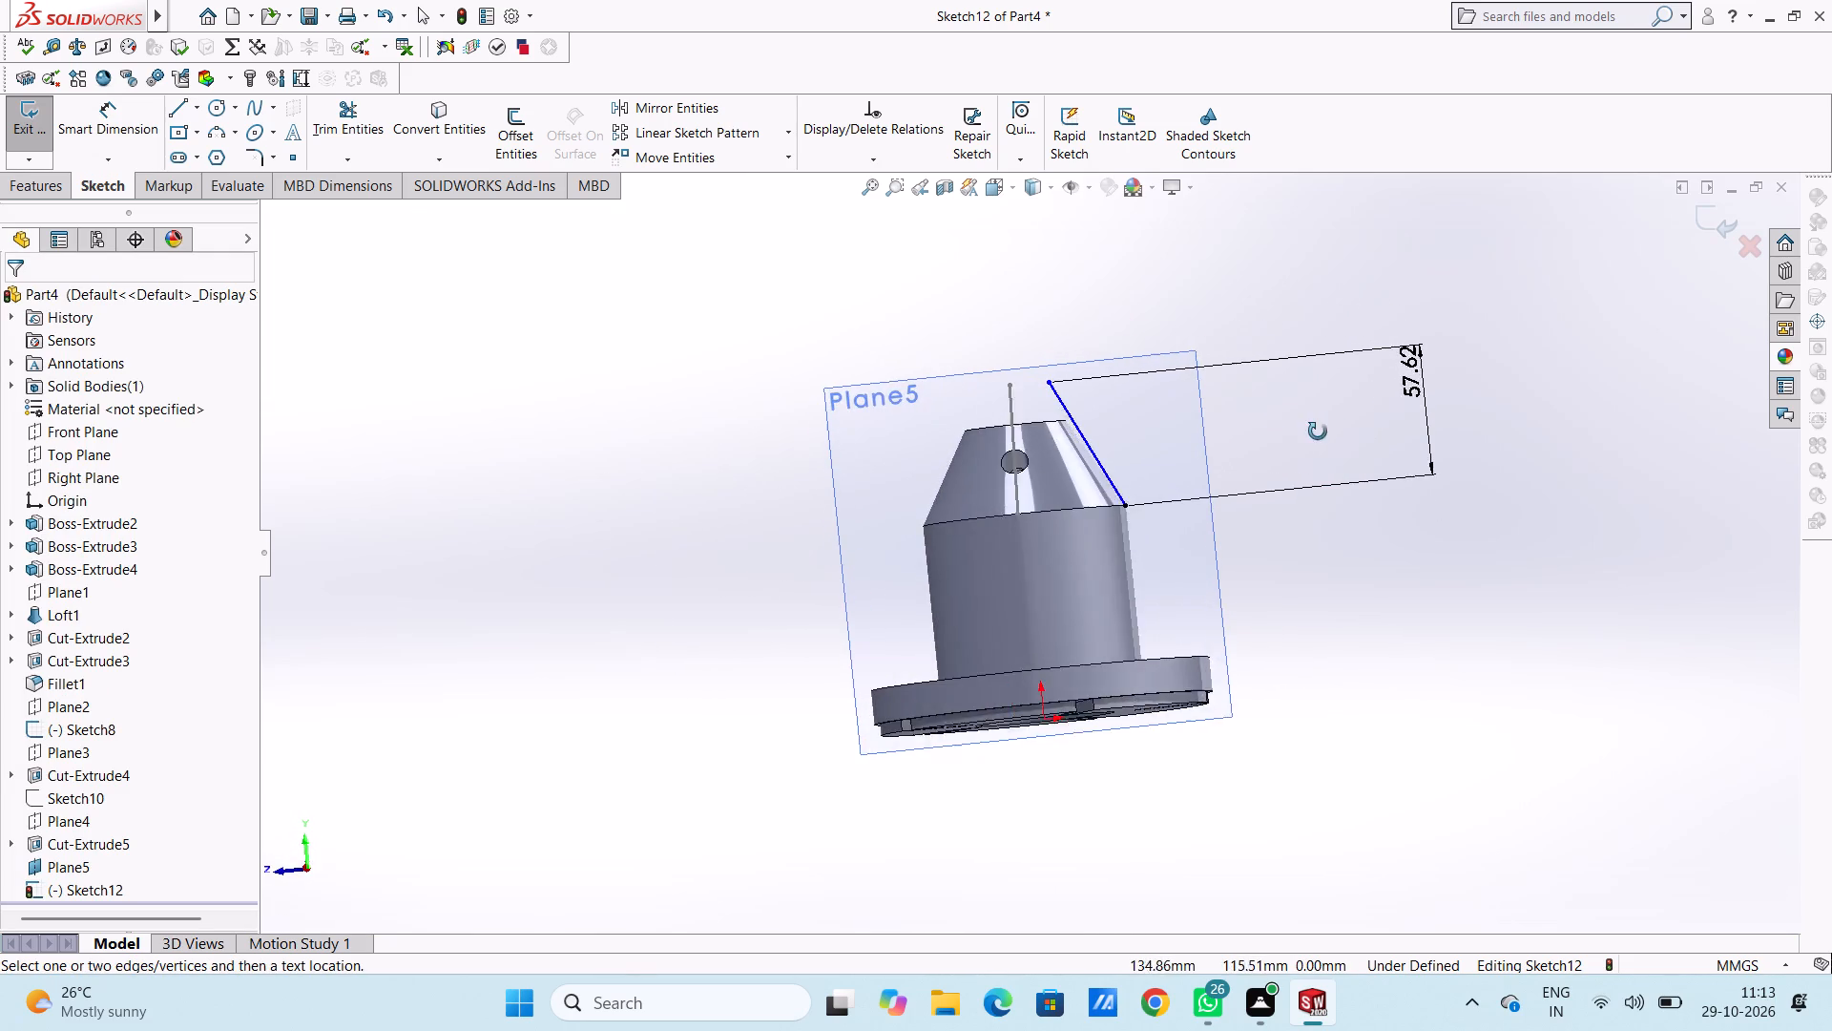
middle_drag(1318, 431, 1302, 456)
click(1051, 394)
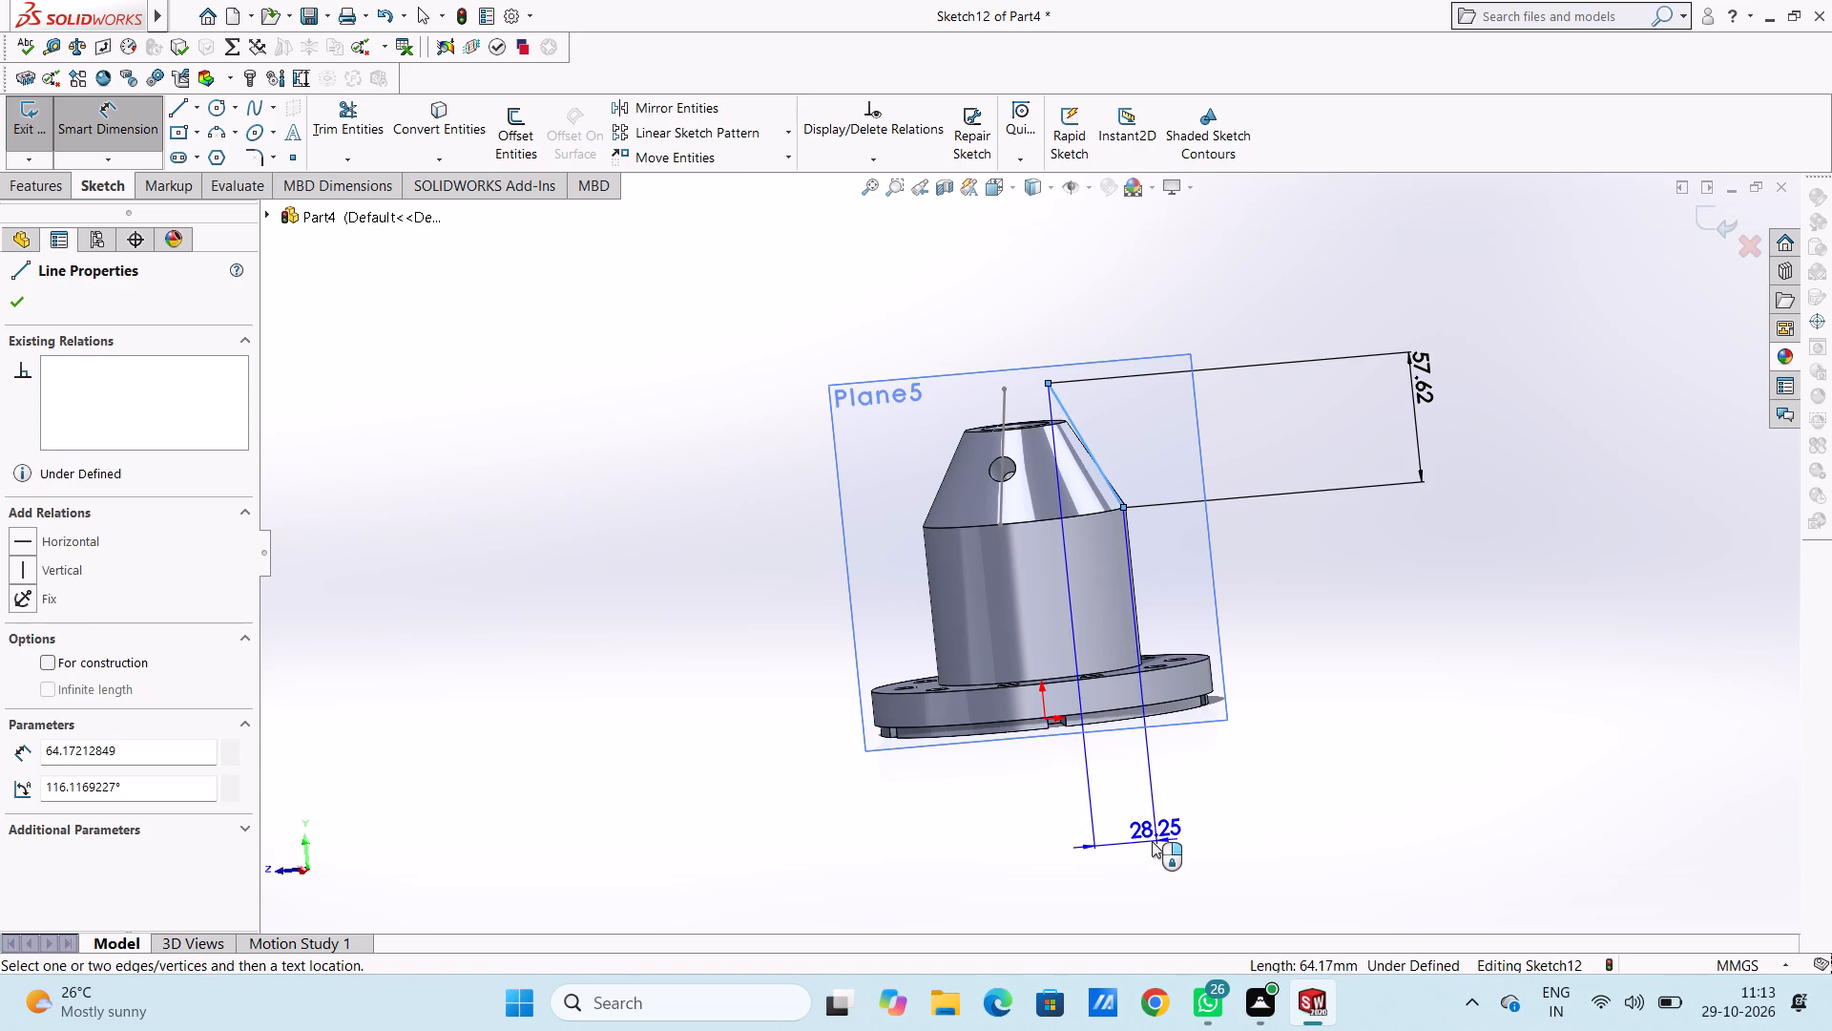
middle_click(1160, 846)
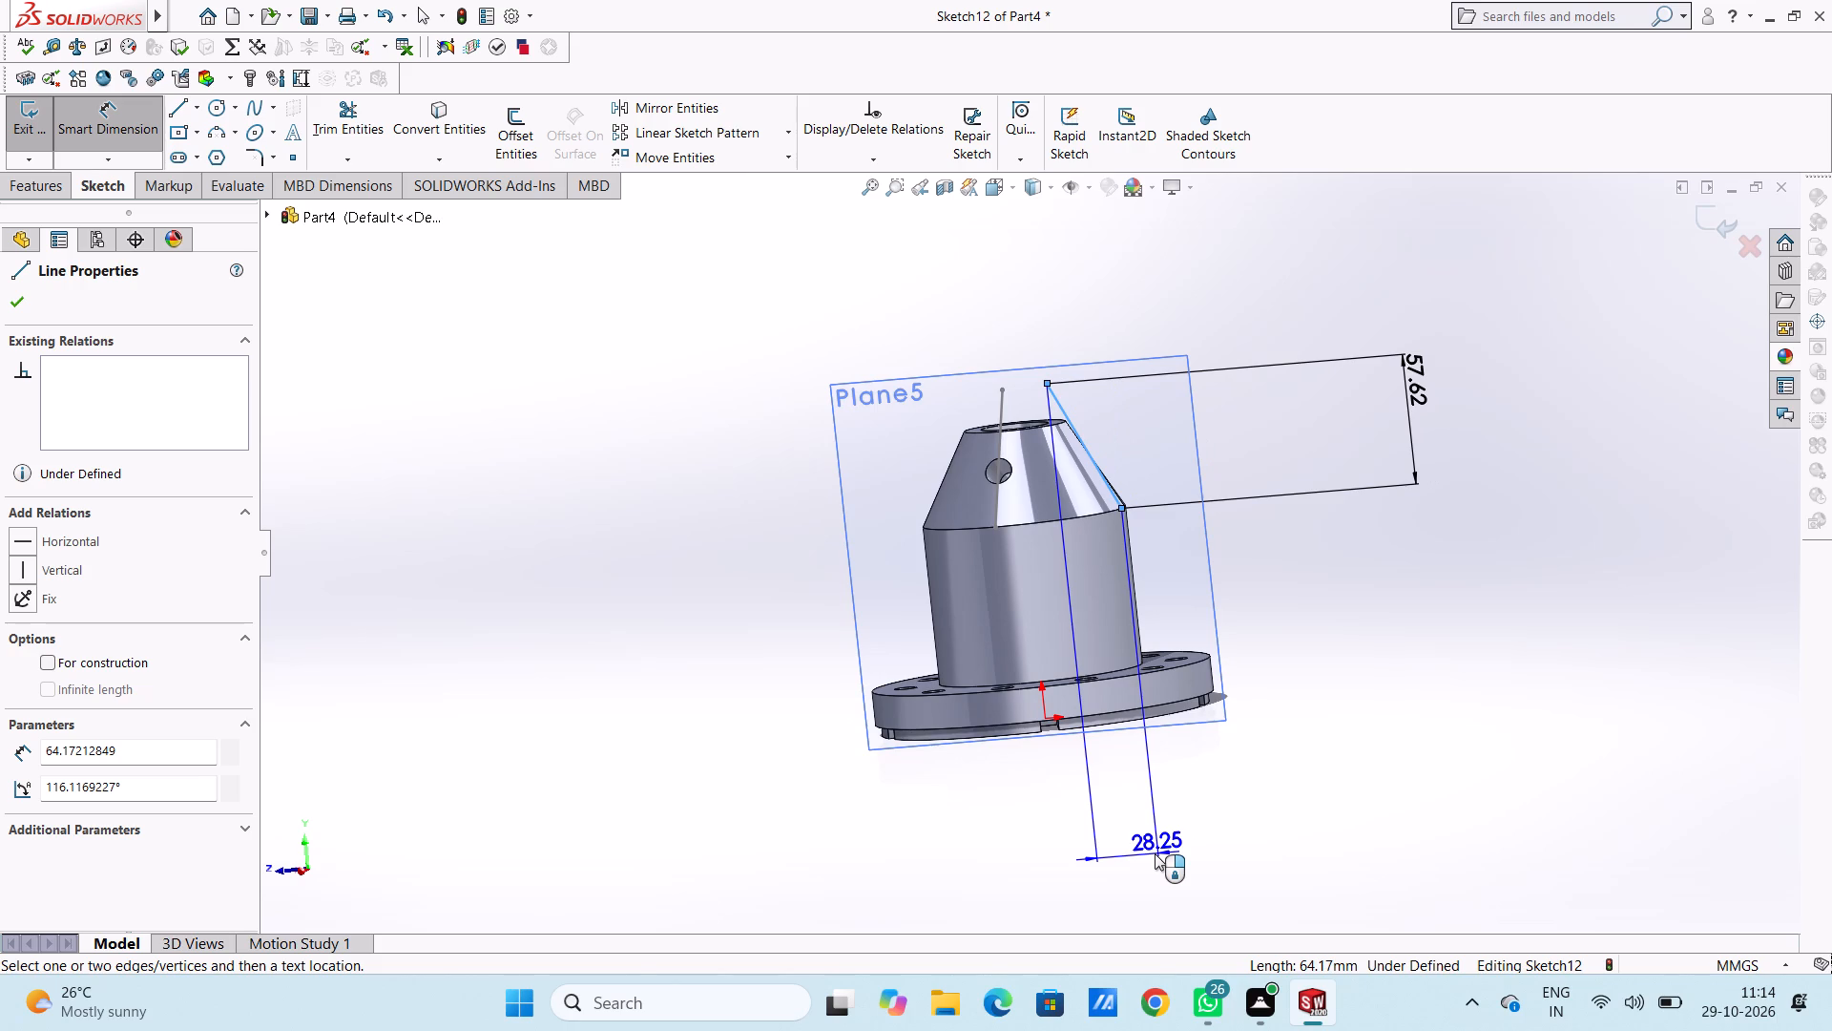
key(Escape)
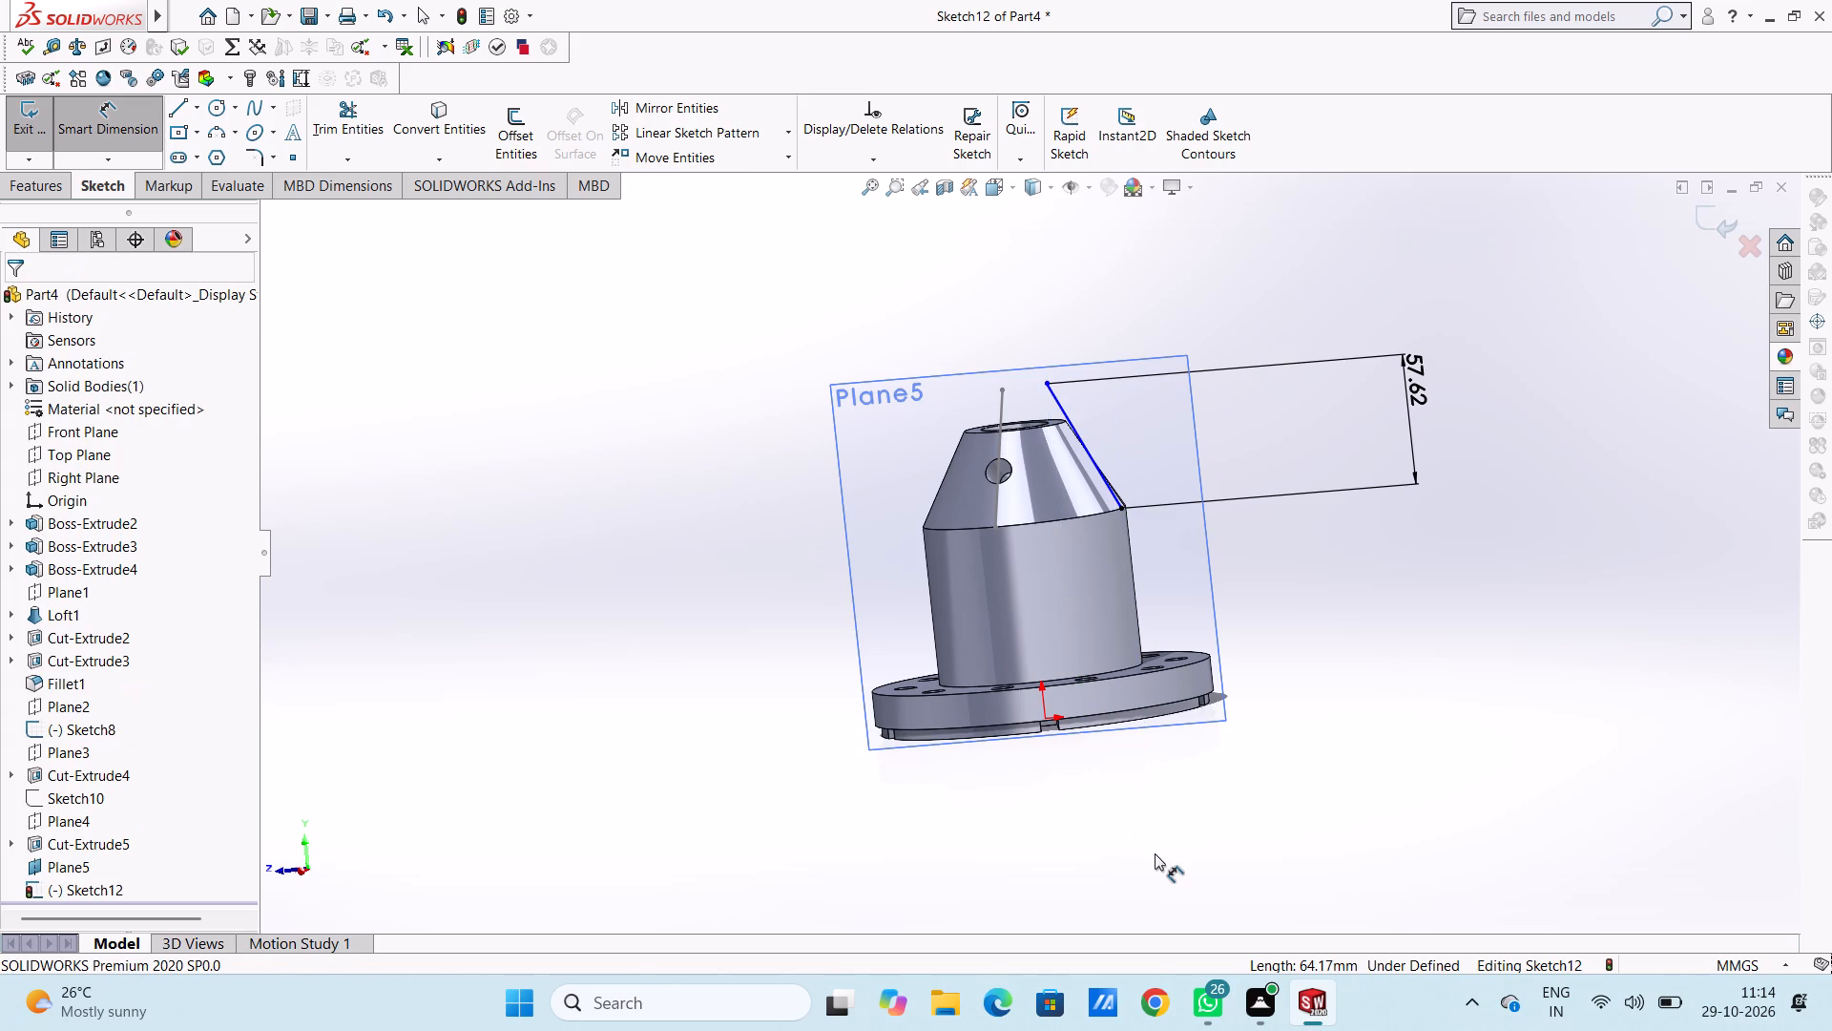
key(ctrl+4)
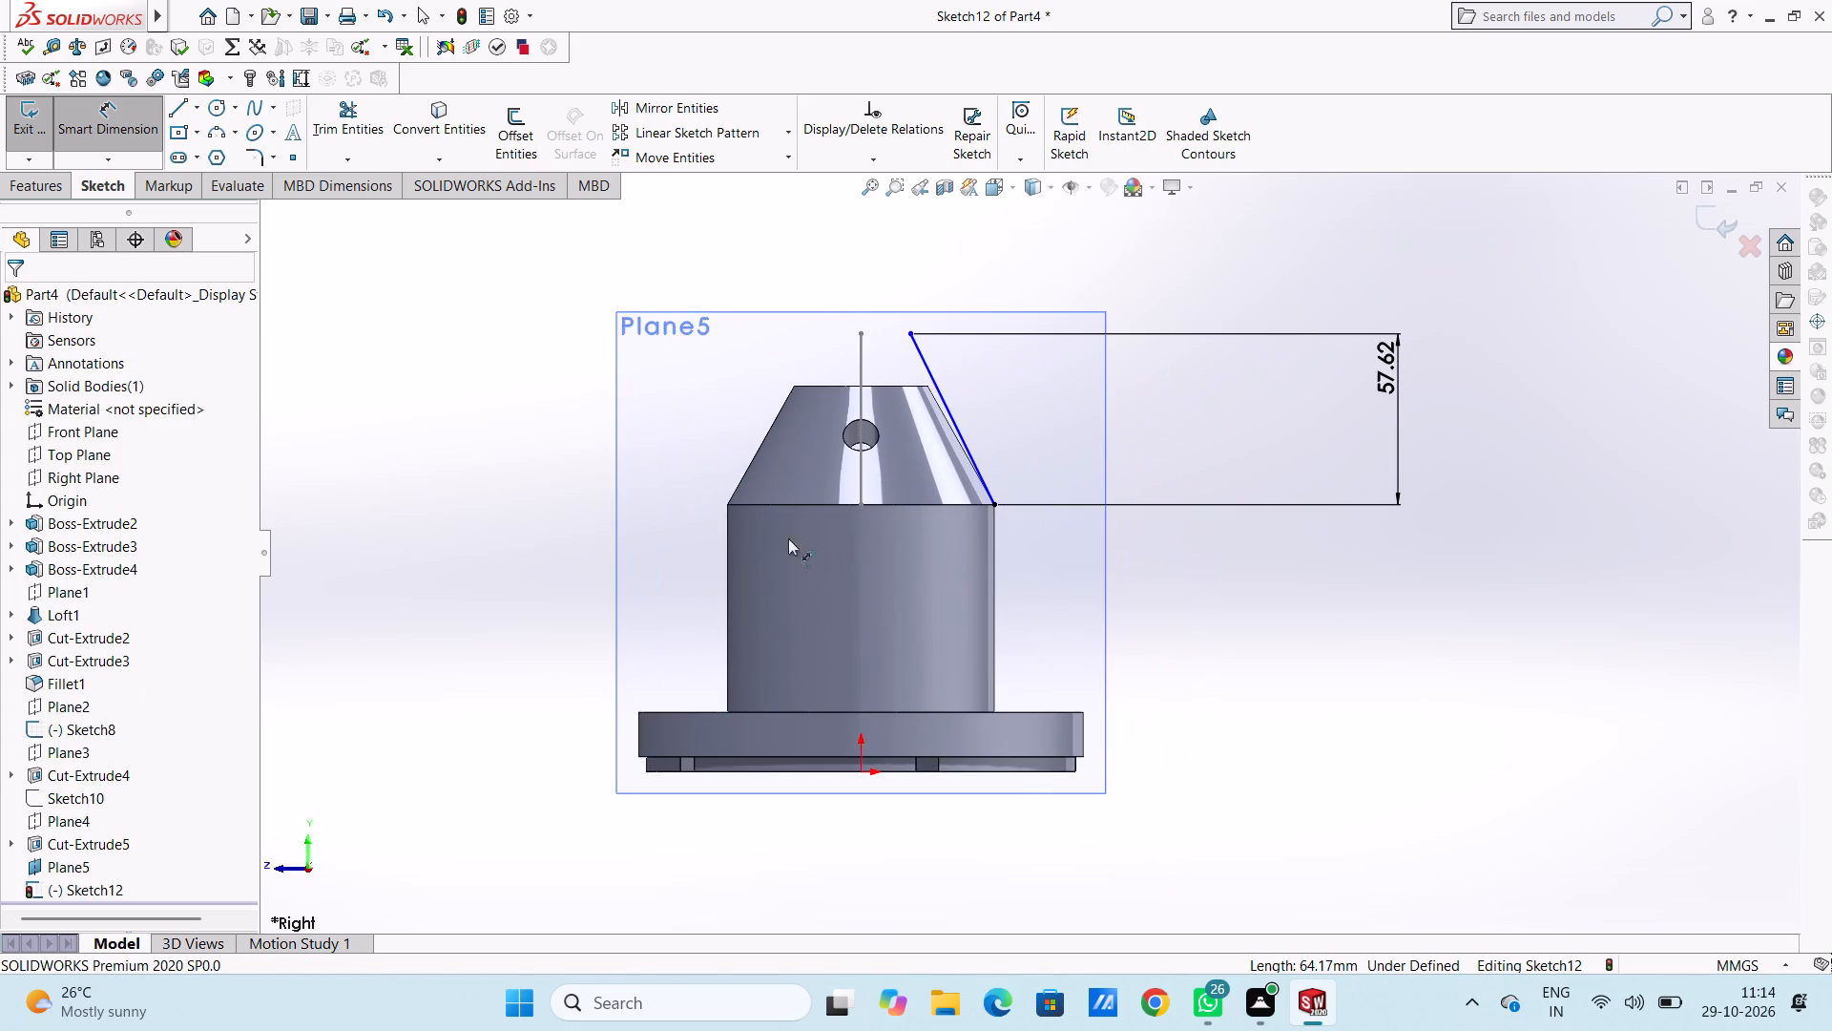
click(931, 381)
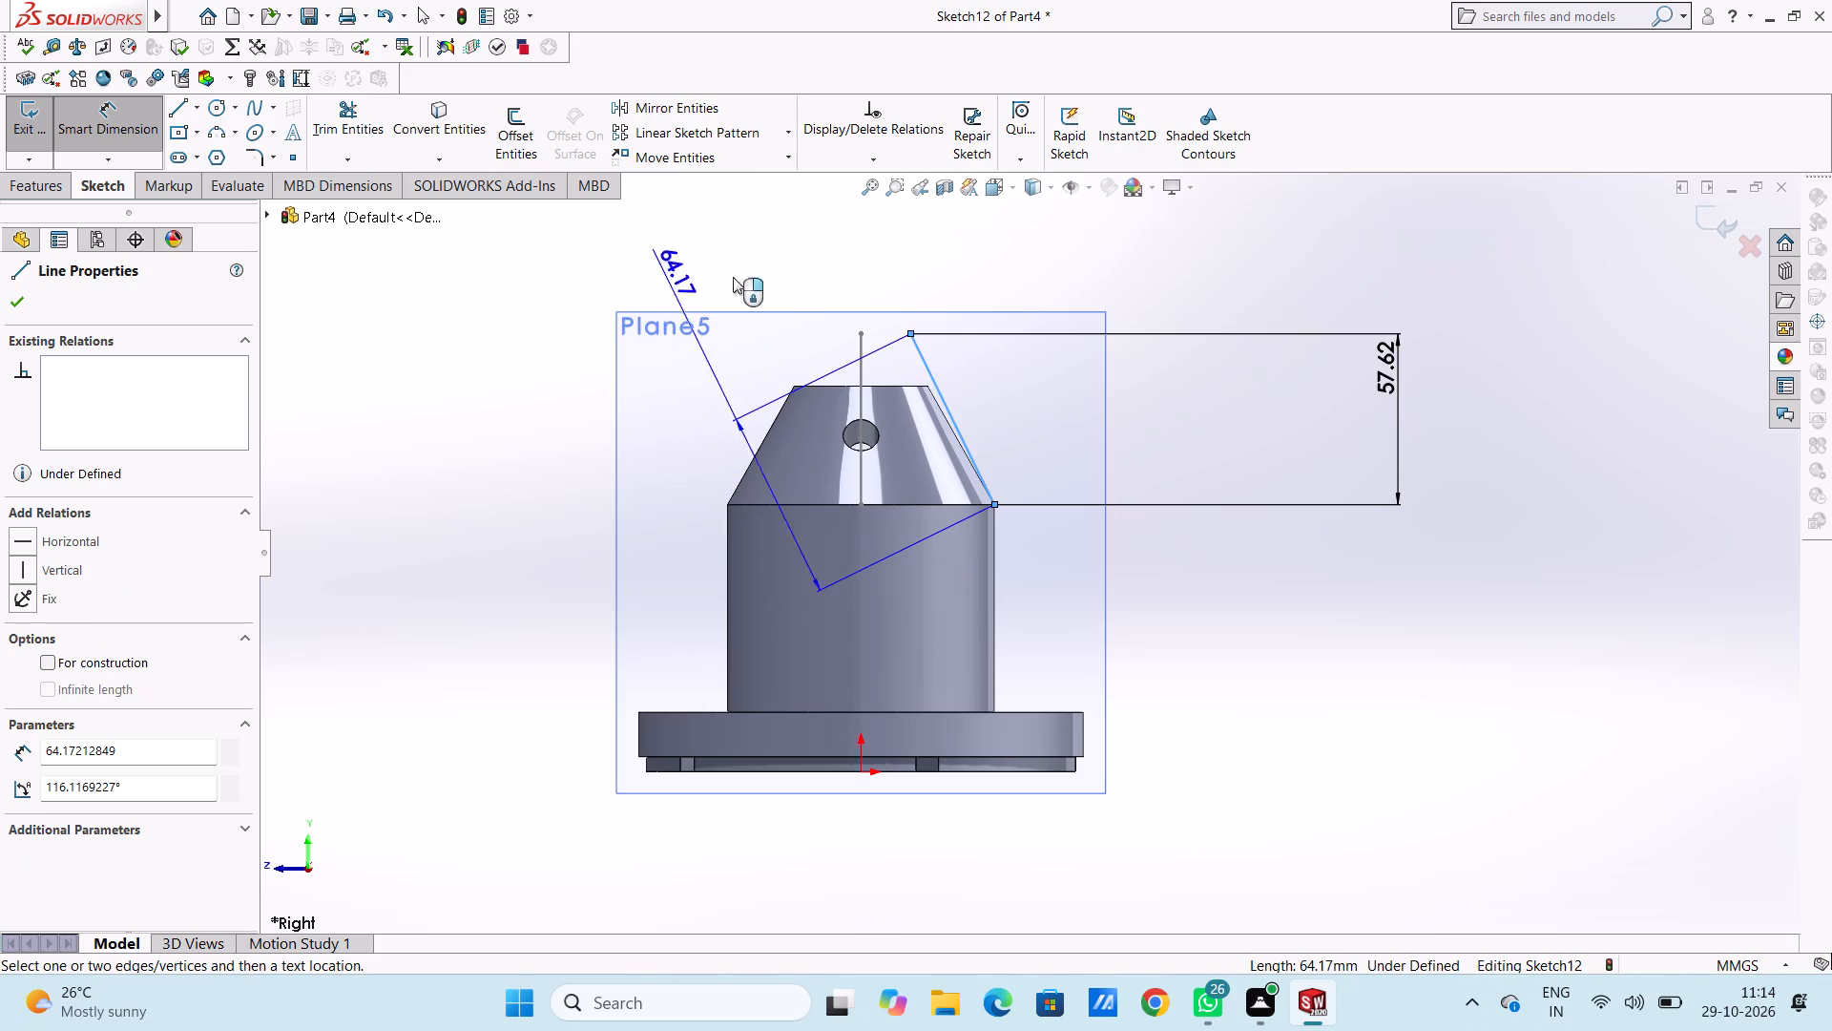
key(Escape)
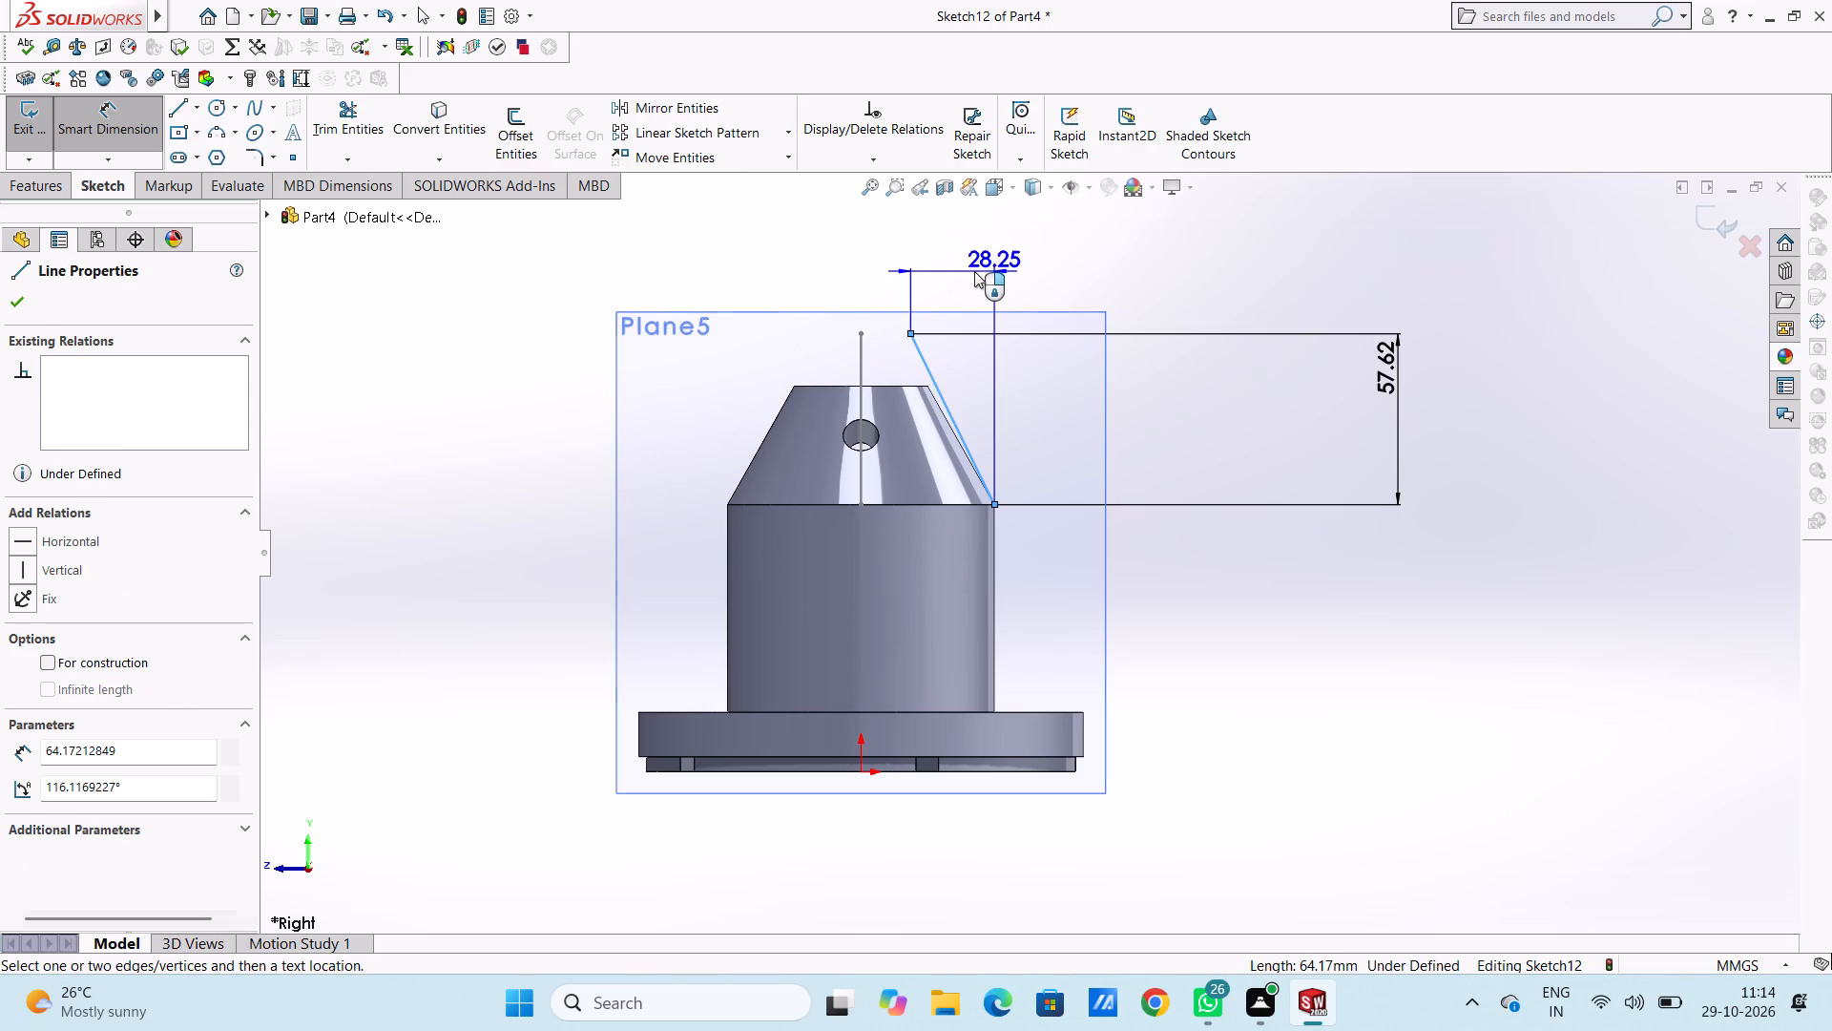
Delete the slanted line along the taper from the Plane5 sketch.
click(132, 129)
click(922, 359)
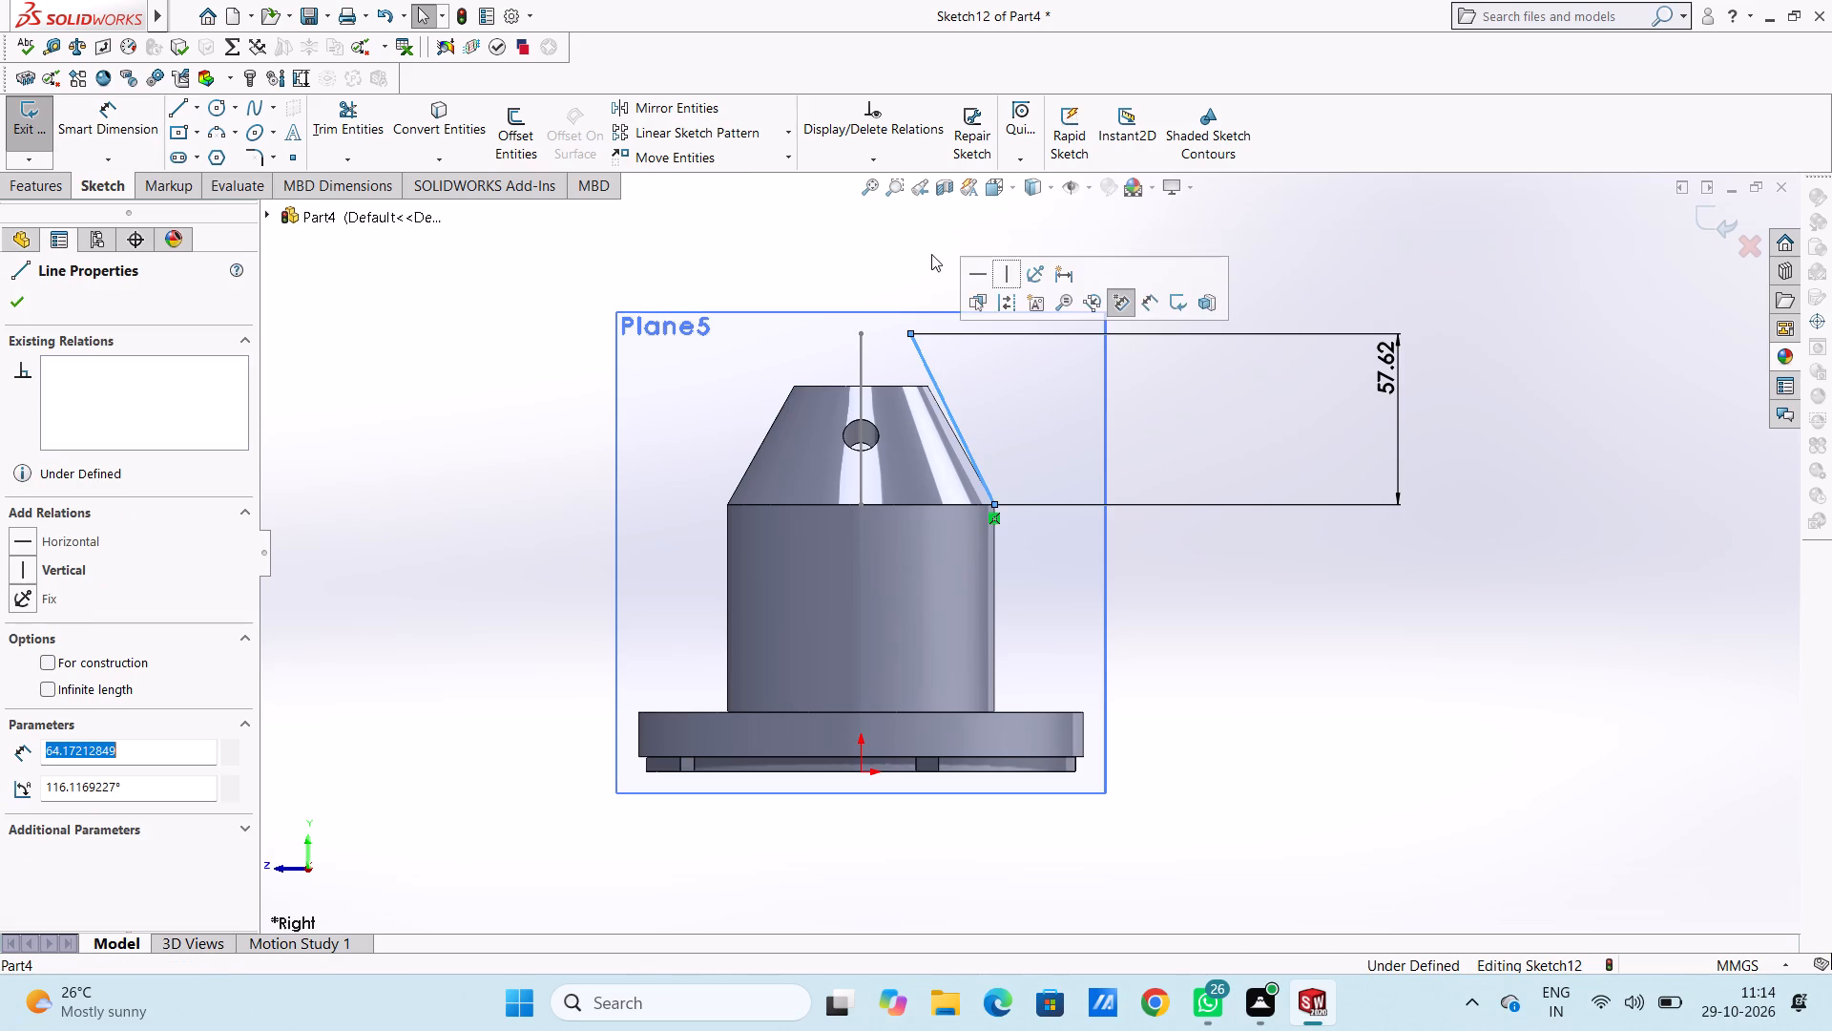
right_click(931, 254)
click(1017, 515)
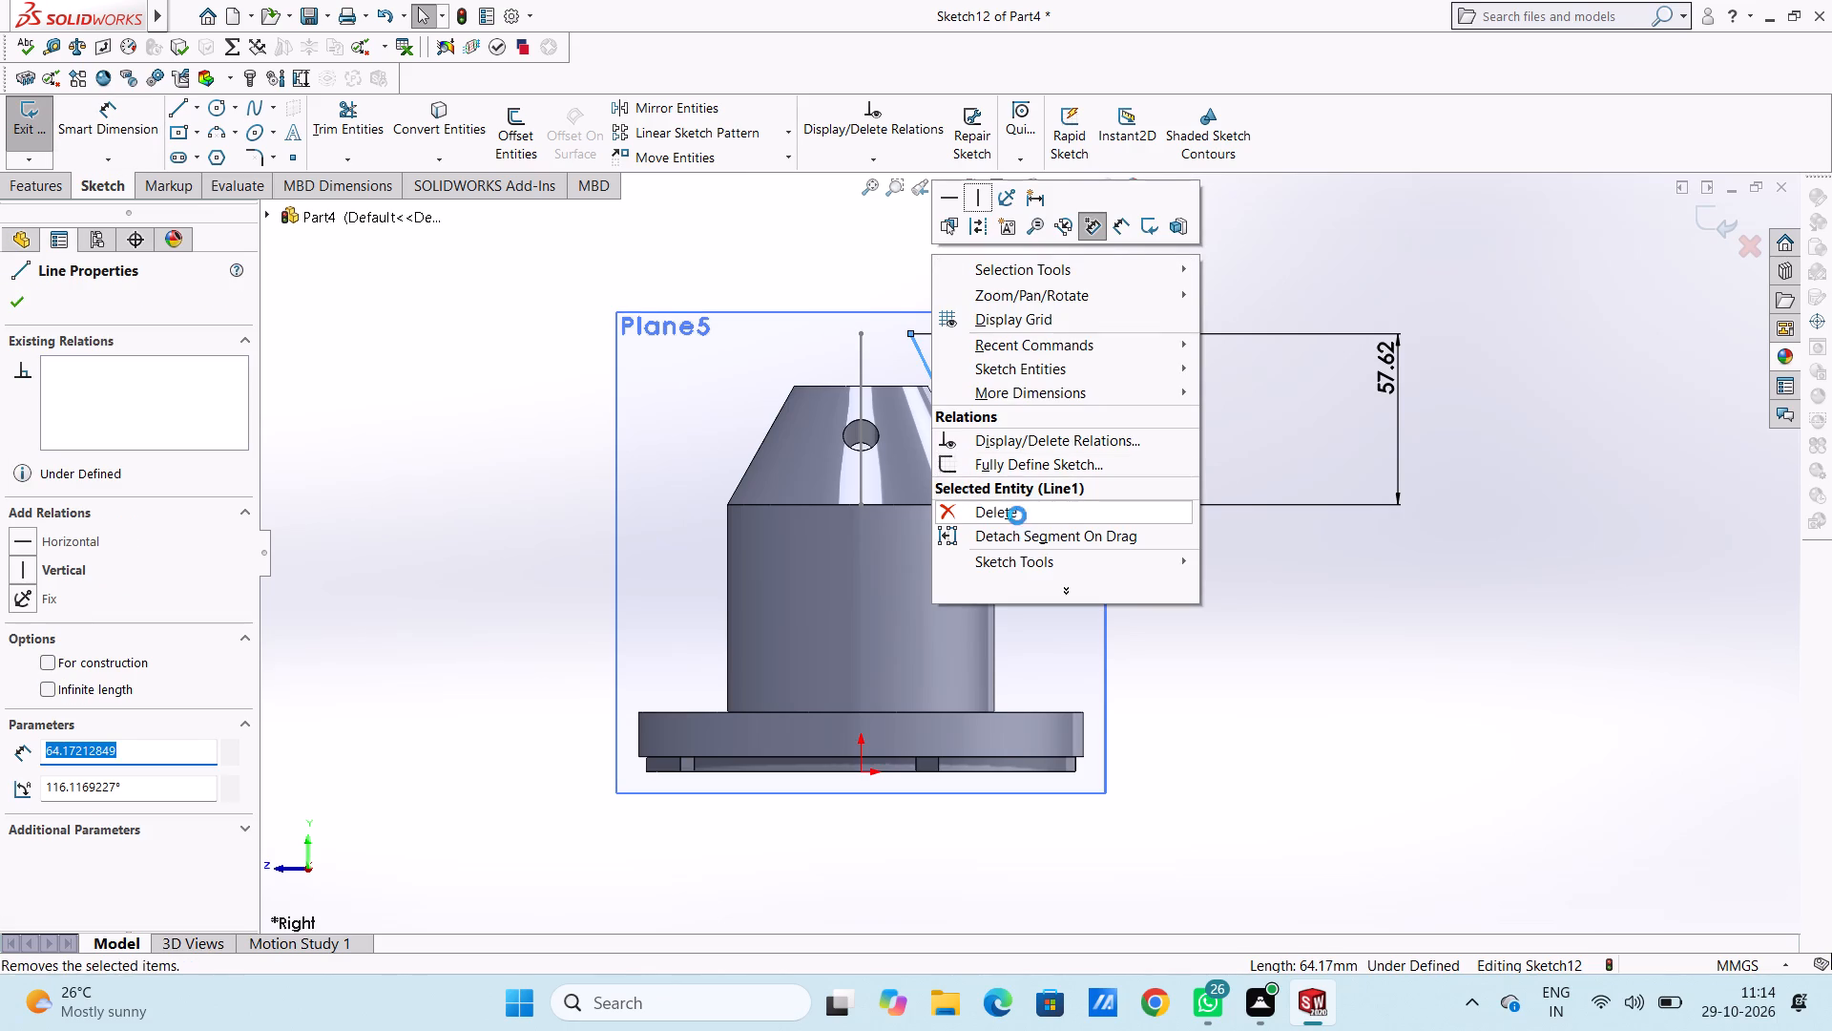
click(795, 495)
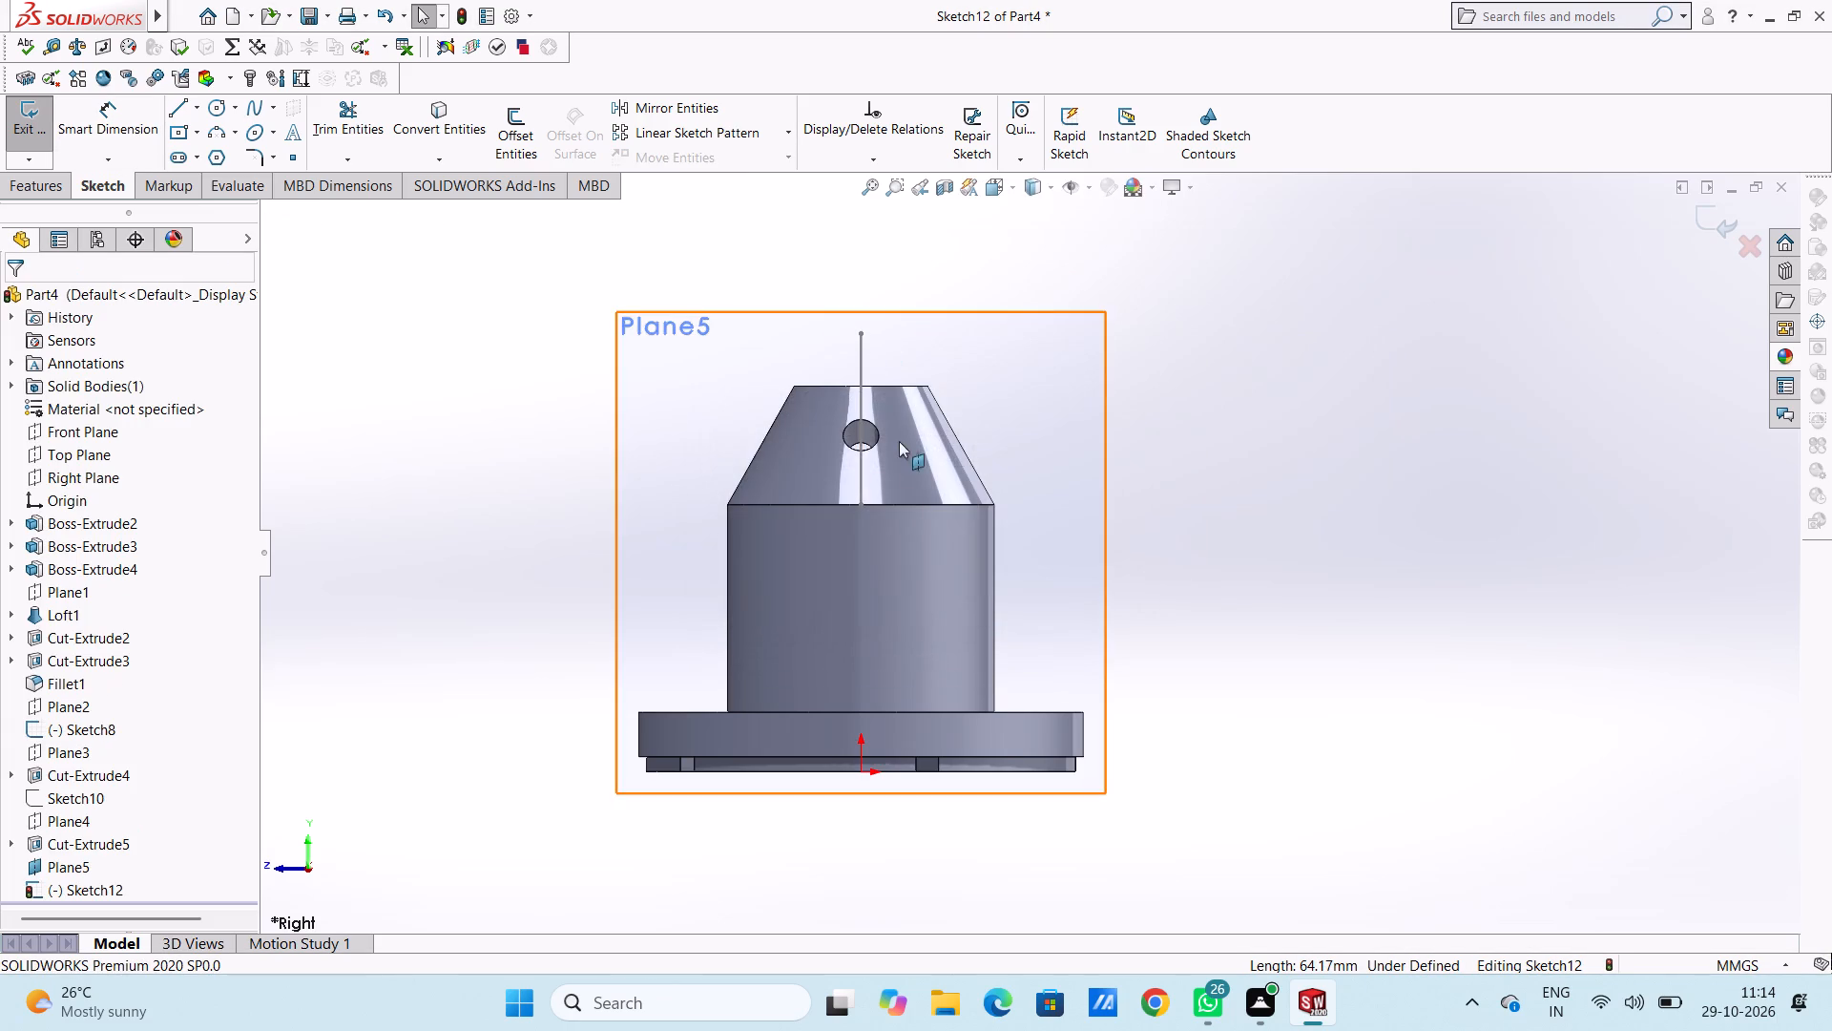
Sketch a slanted line about 66.11 mm long along the taper's silhouette, from the cone-cylinder corner up to the height of the existing line's top end.
scroll(914, 511, up, 4)
scroll(999, 600, down, 3)
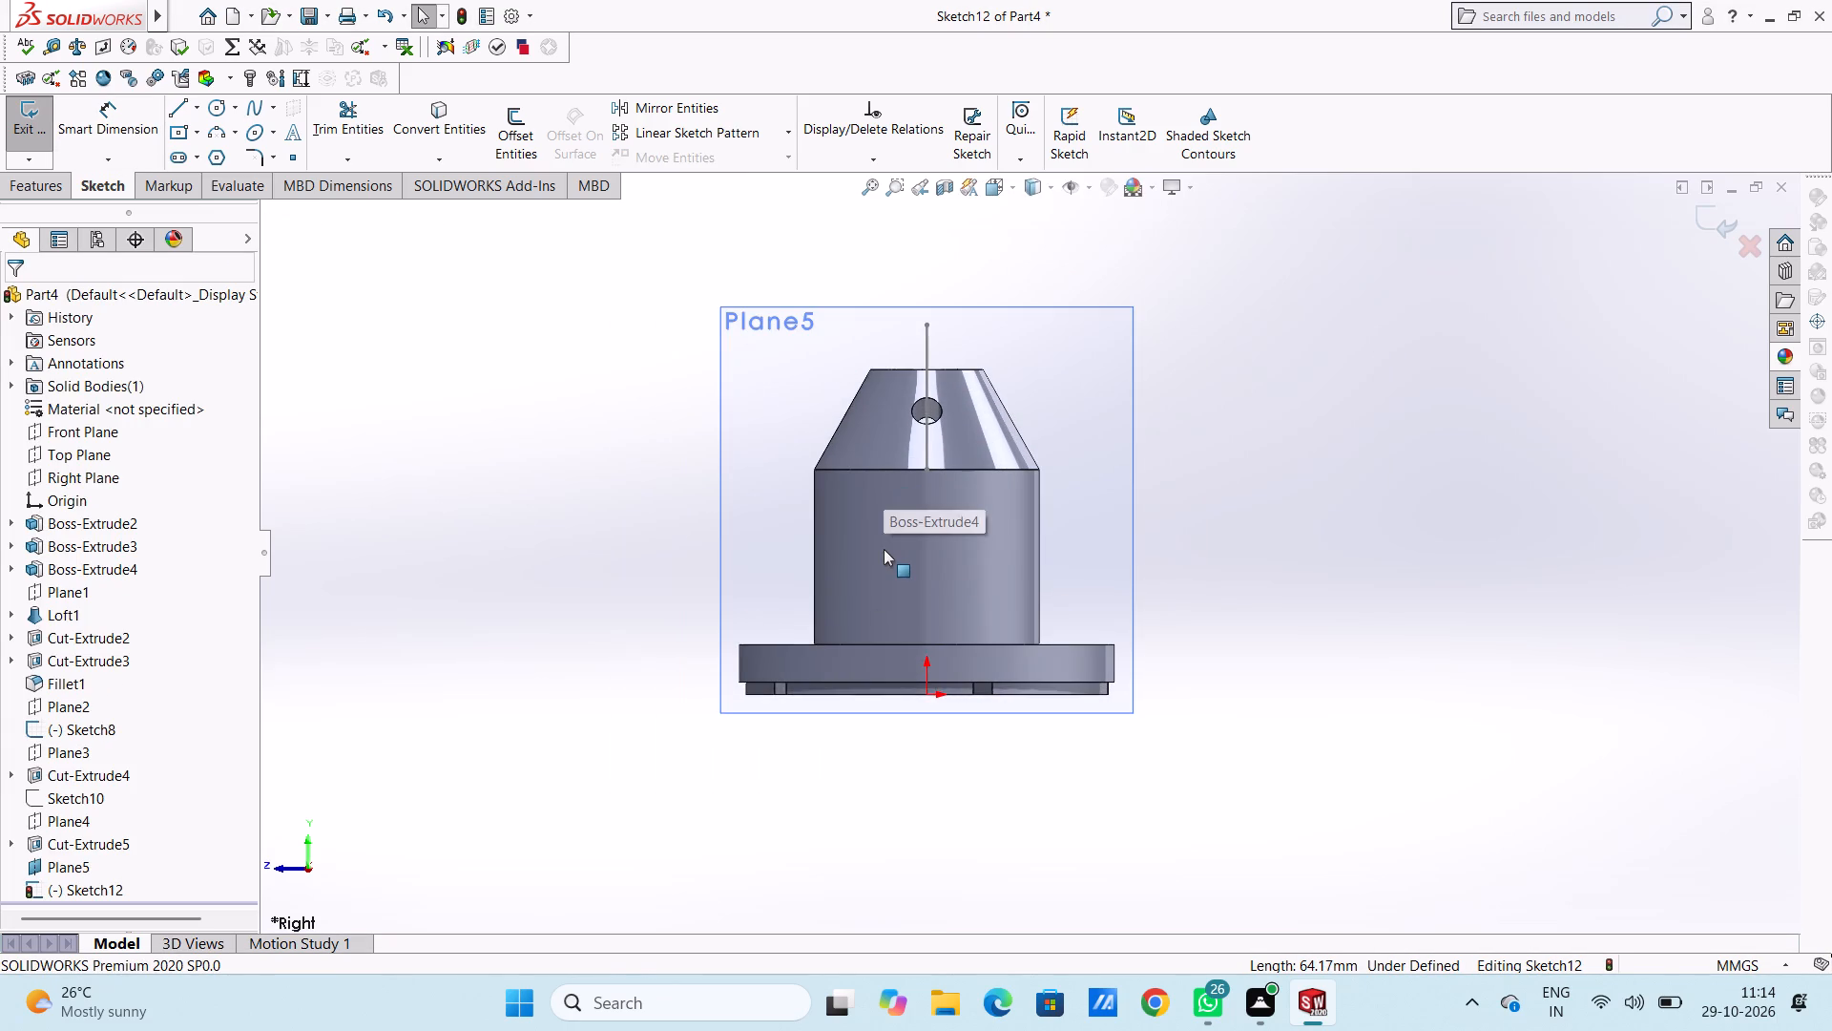
click(179, 107)
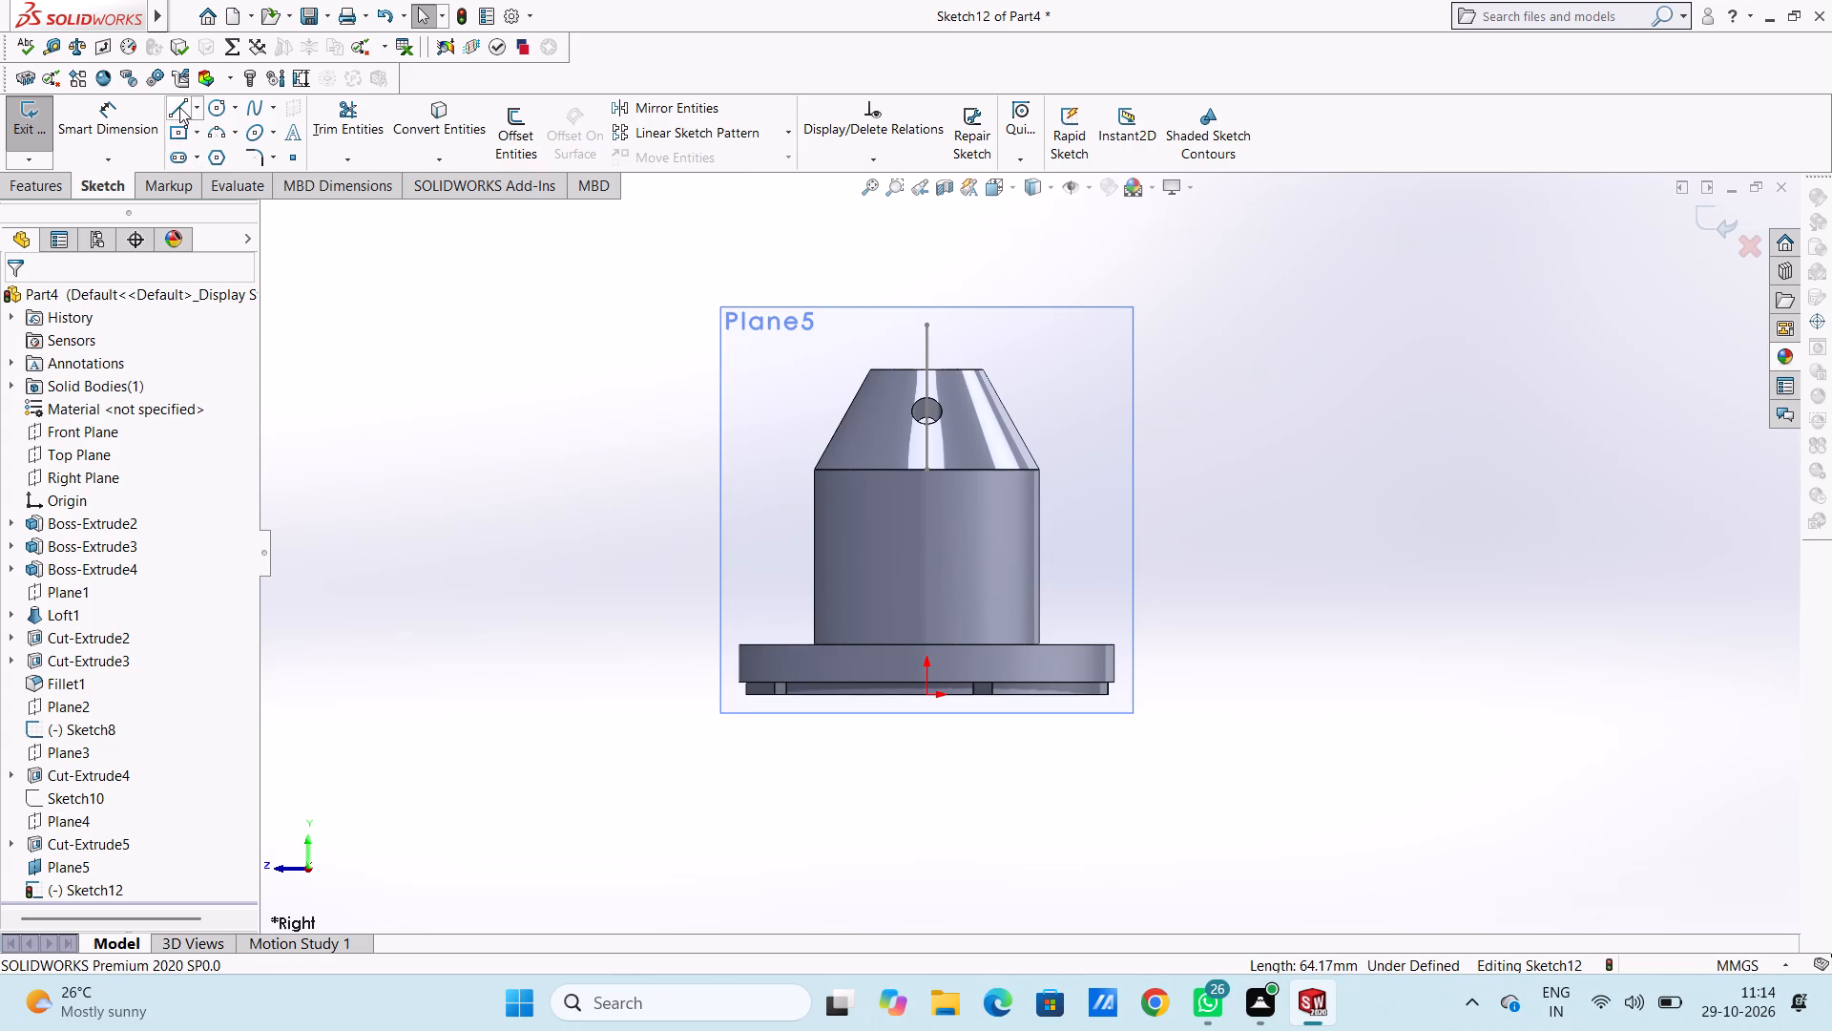
click(1039, 469)
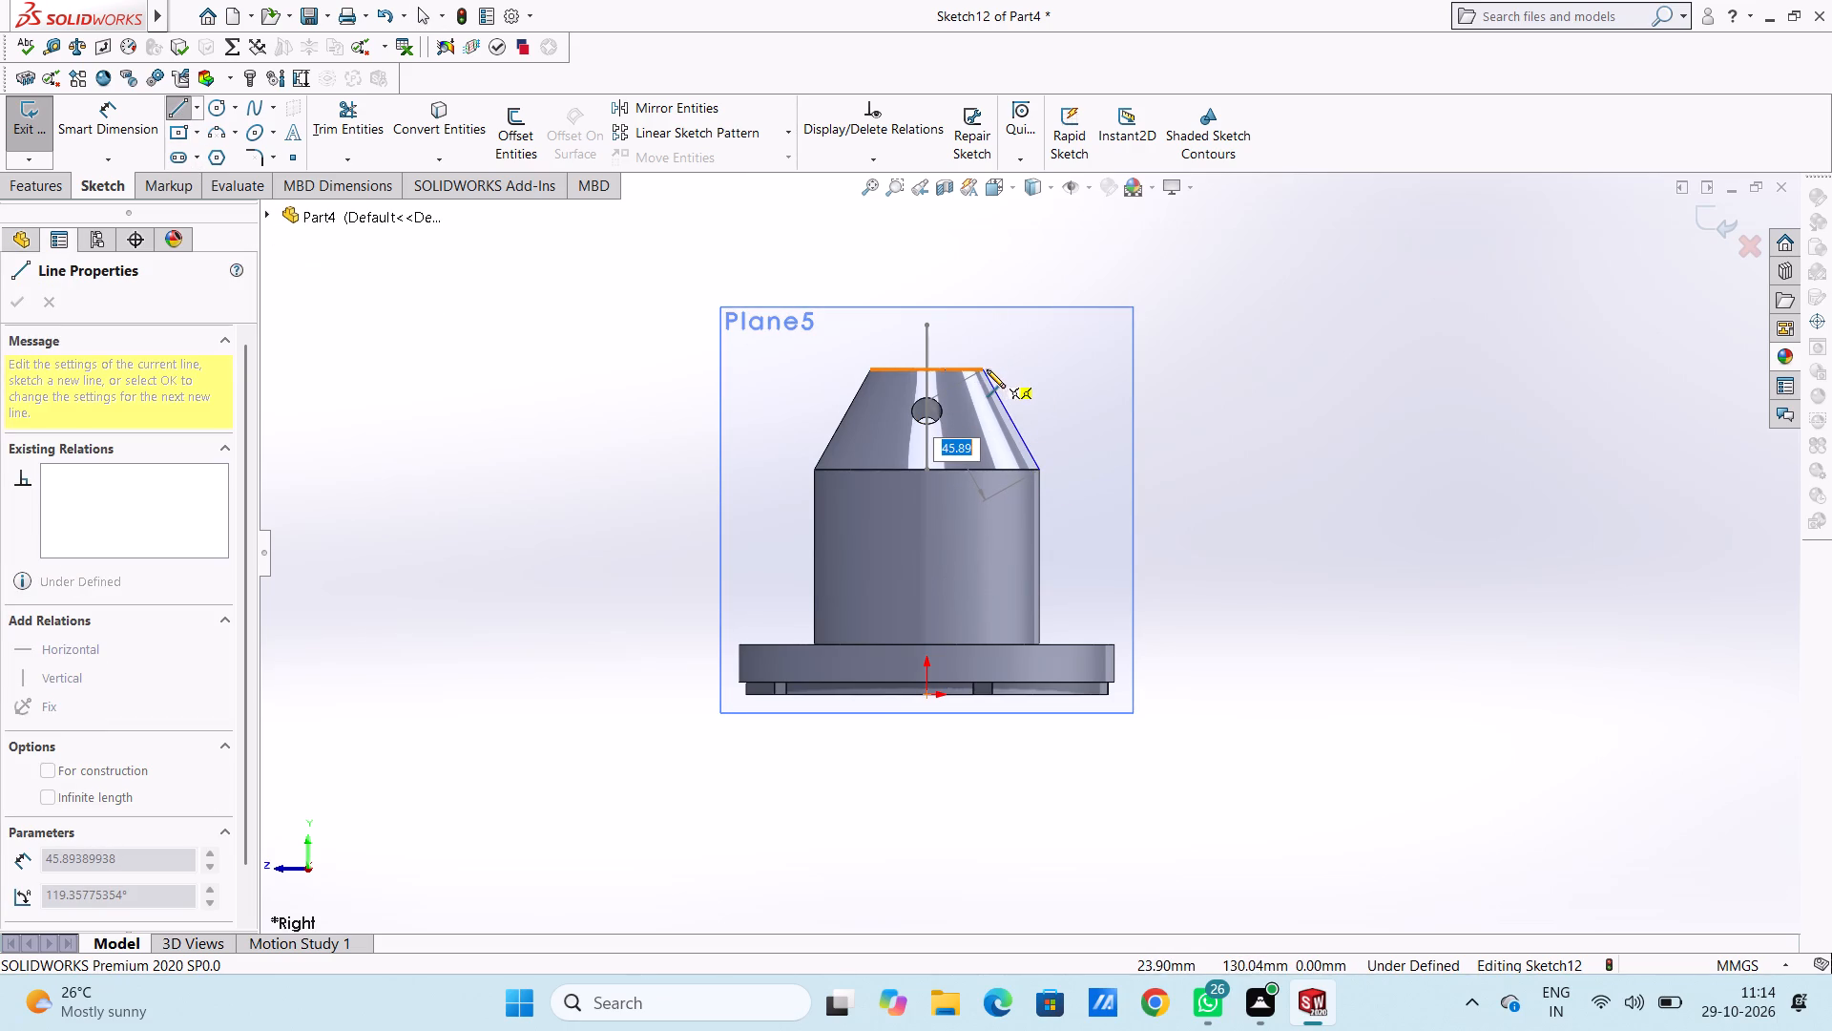
click(960, 326)
right_click(1138, 272)
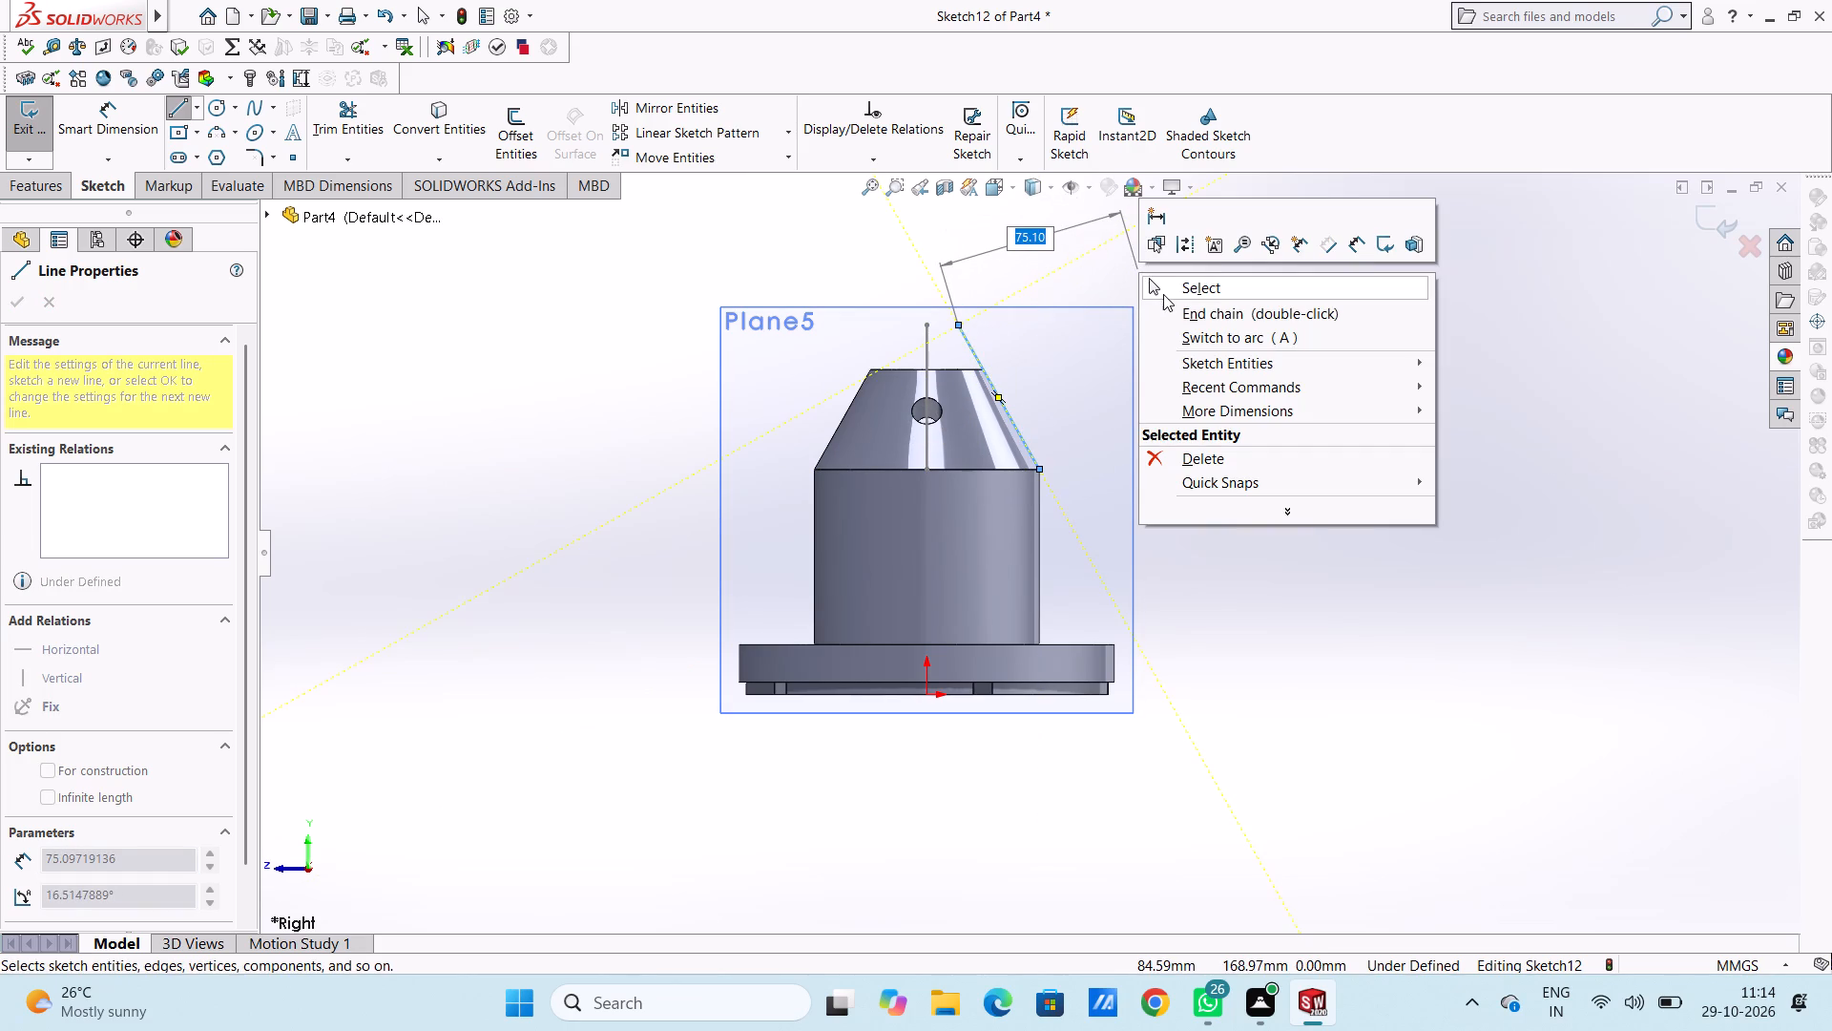
click(1164, 291)
click(1164, 307)
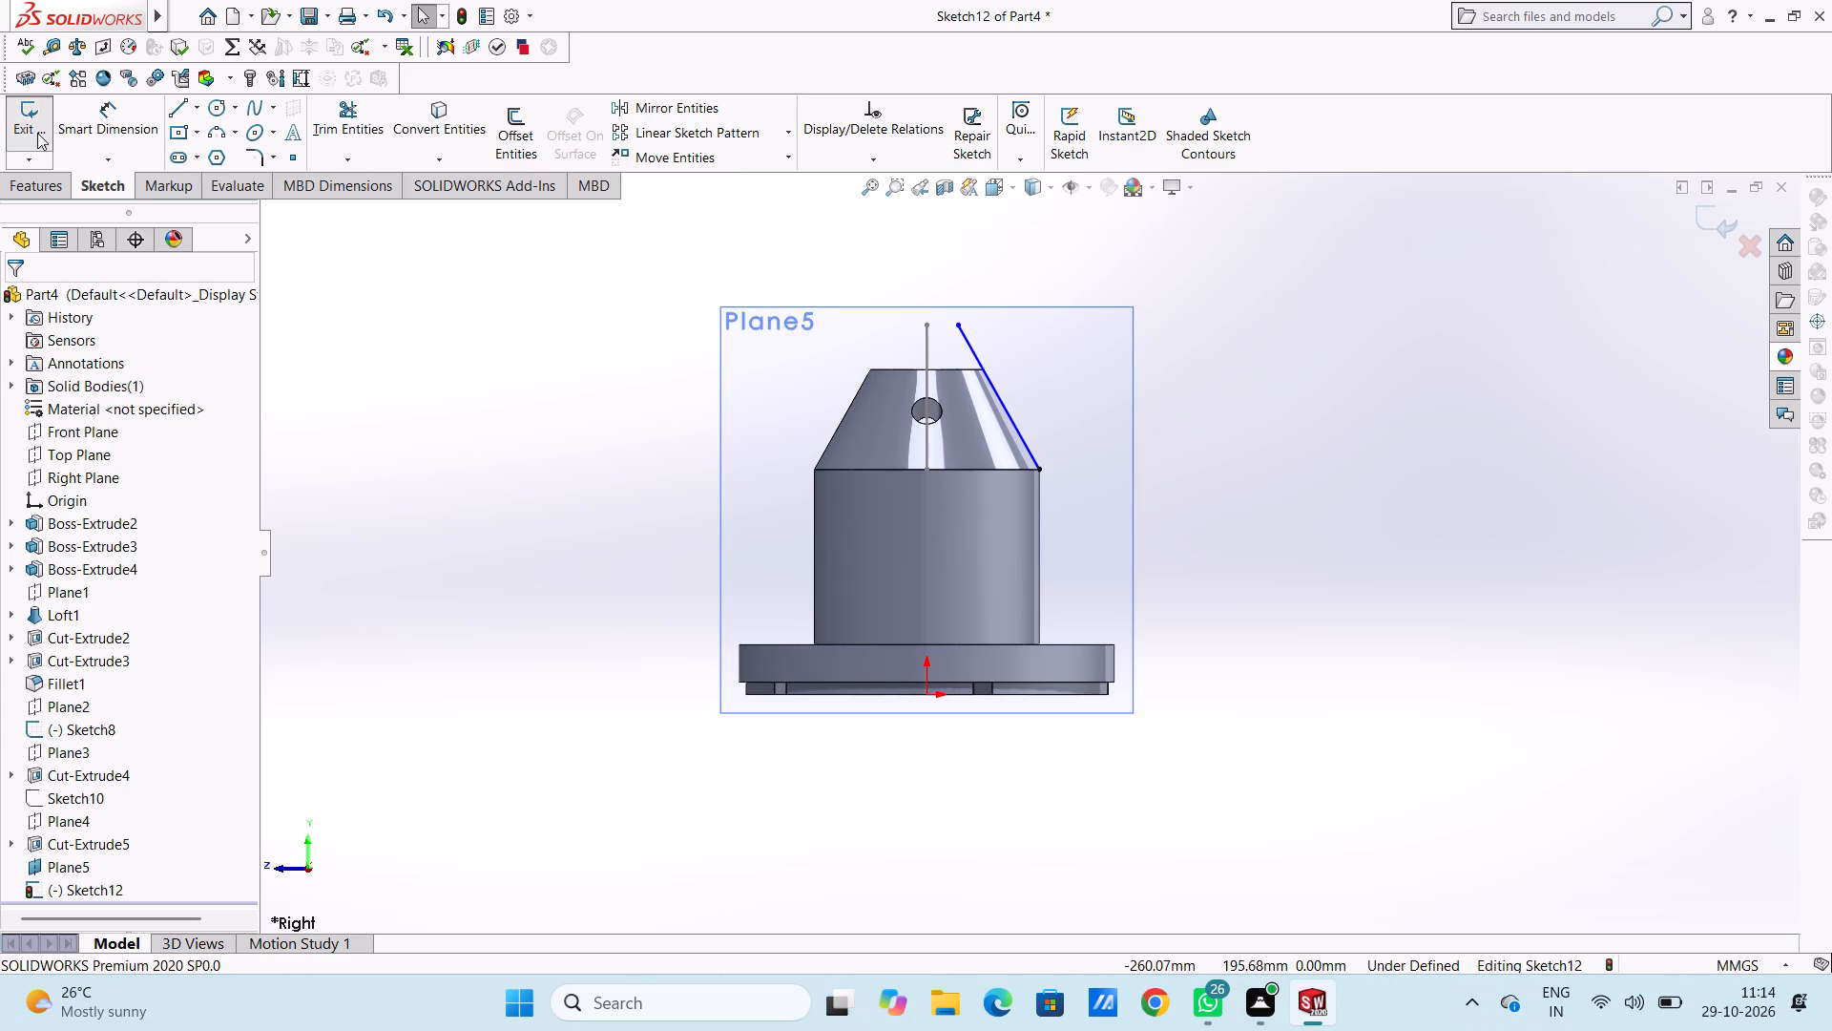
Dimension the slanted line's vertical height and horizontal span, keeping both values as drawn.
click(102, 120)
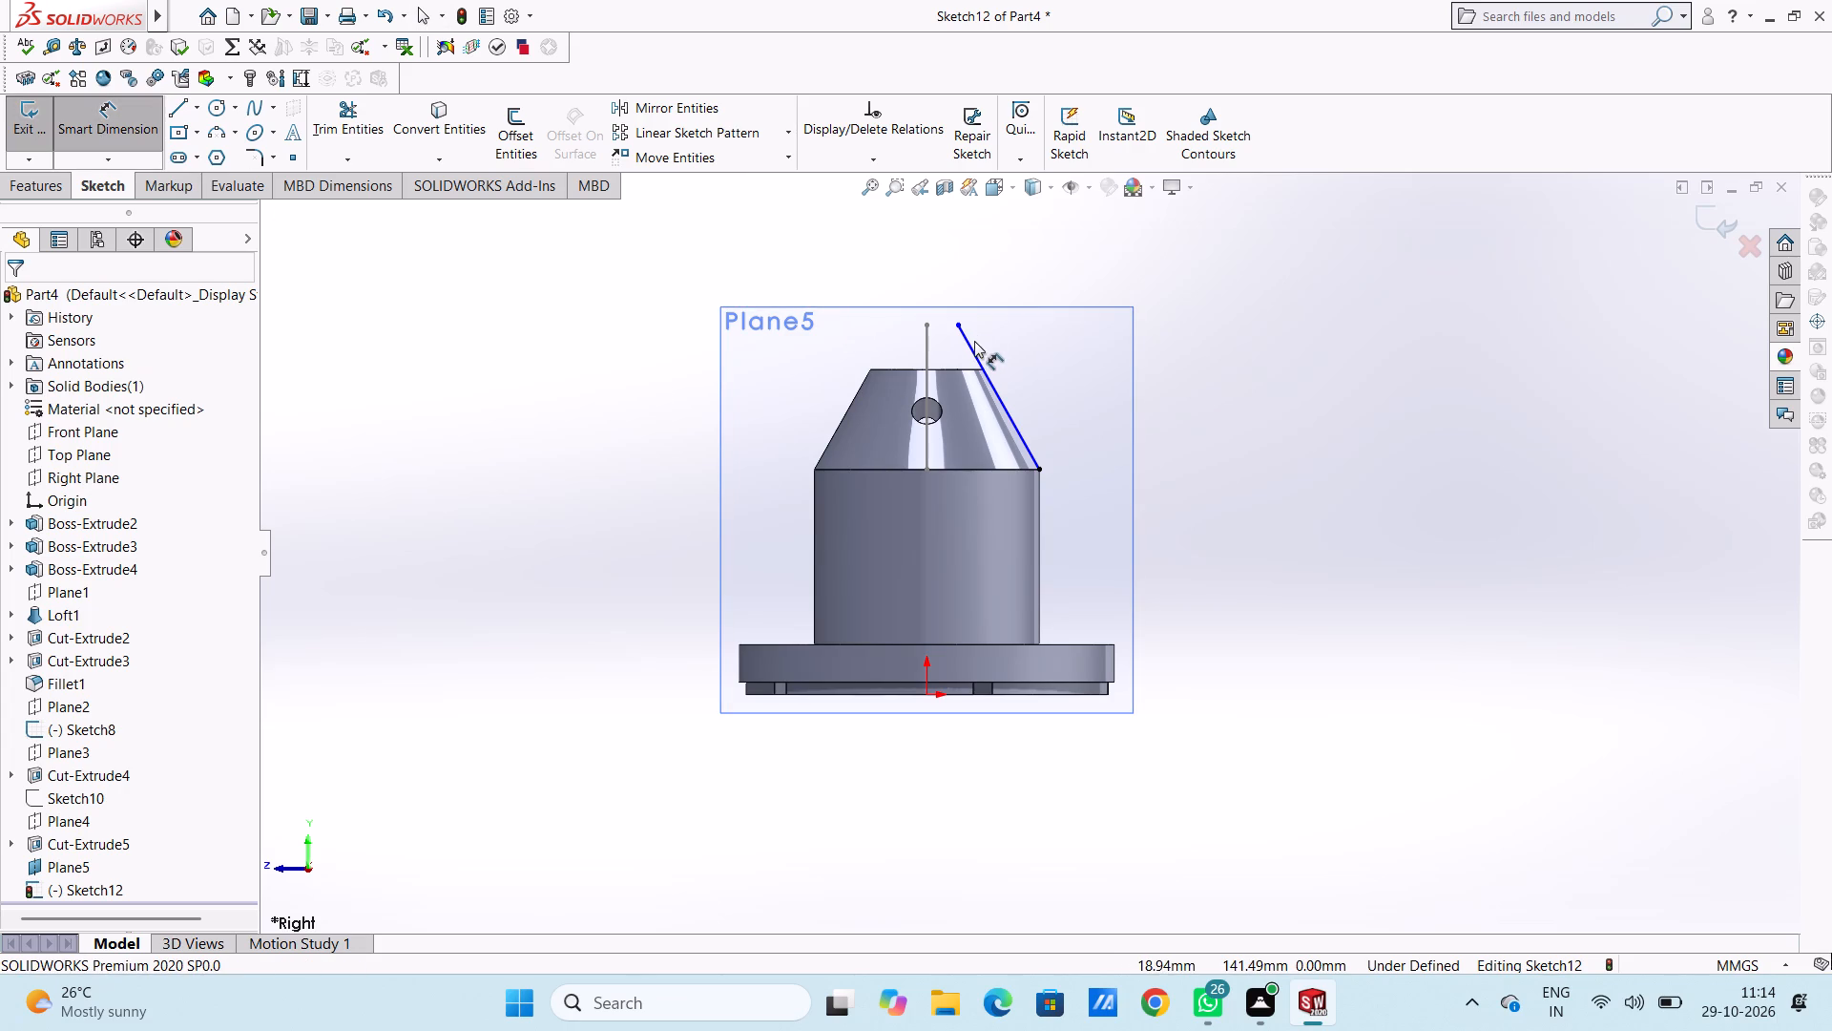
click(967, 341)
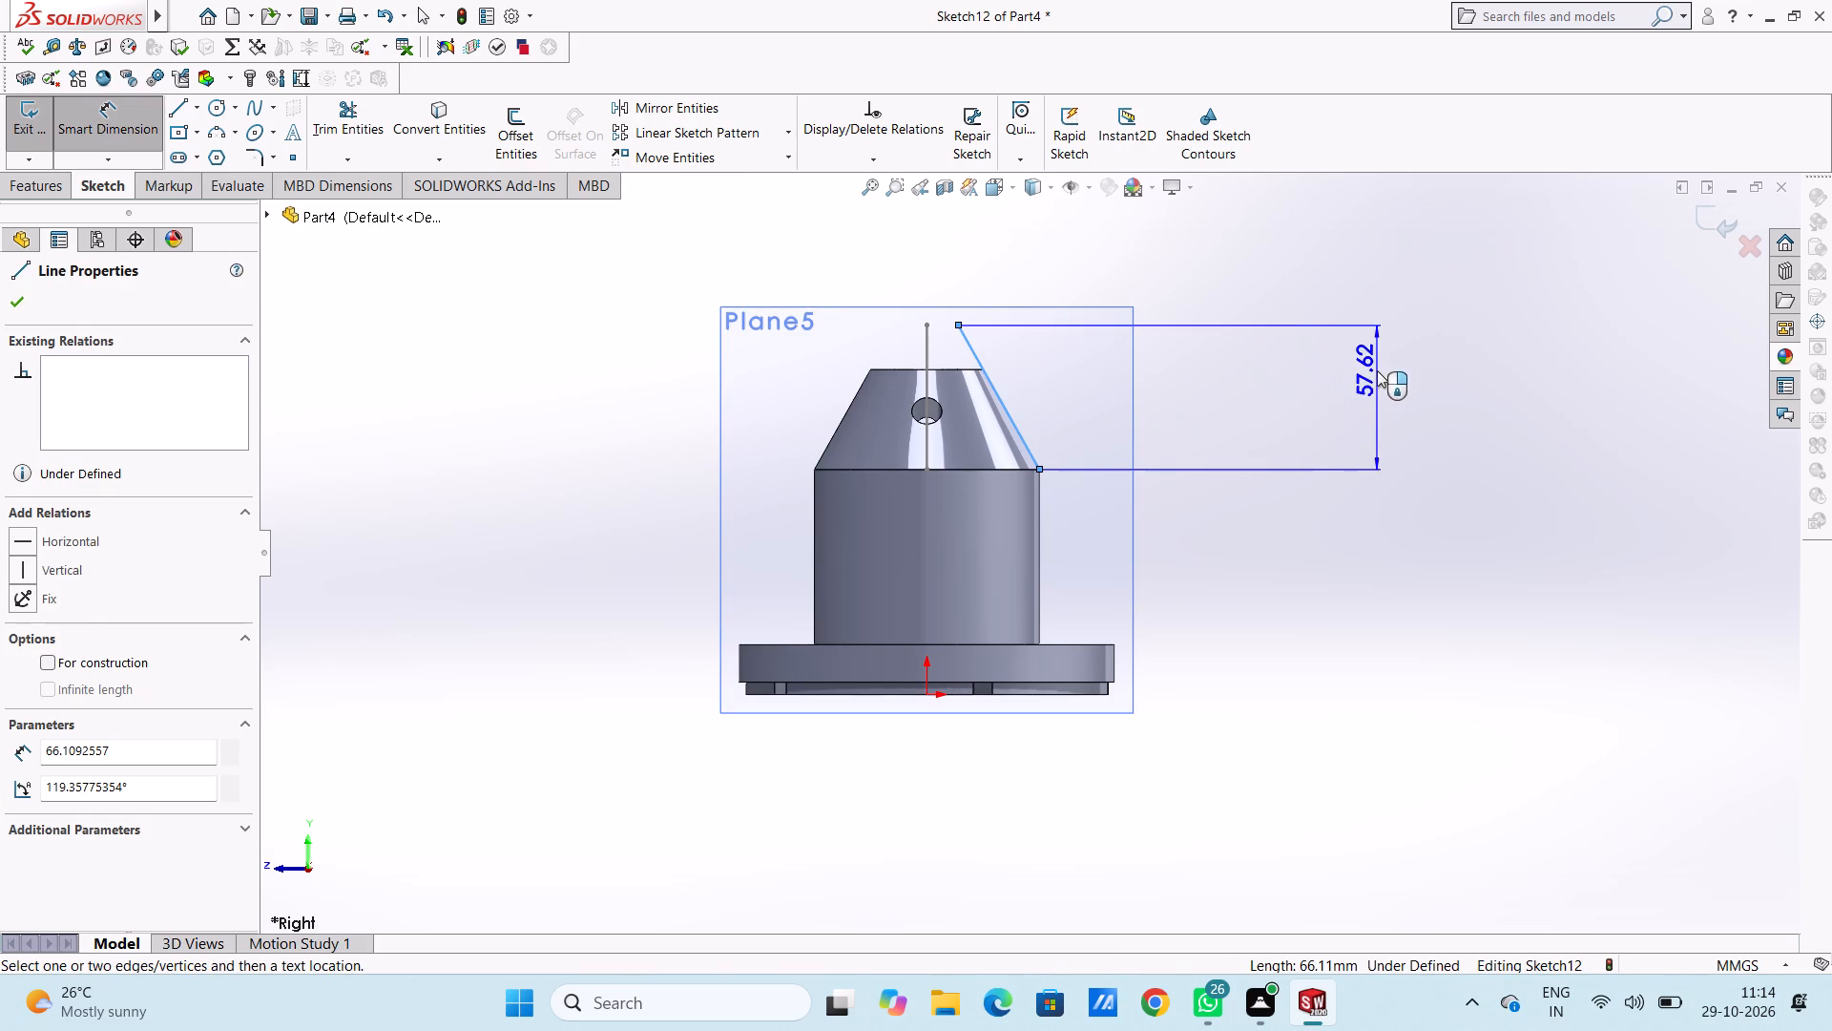
click(1464, 379)
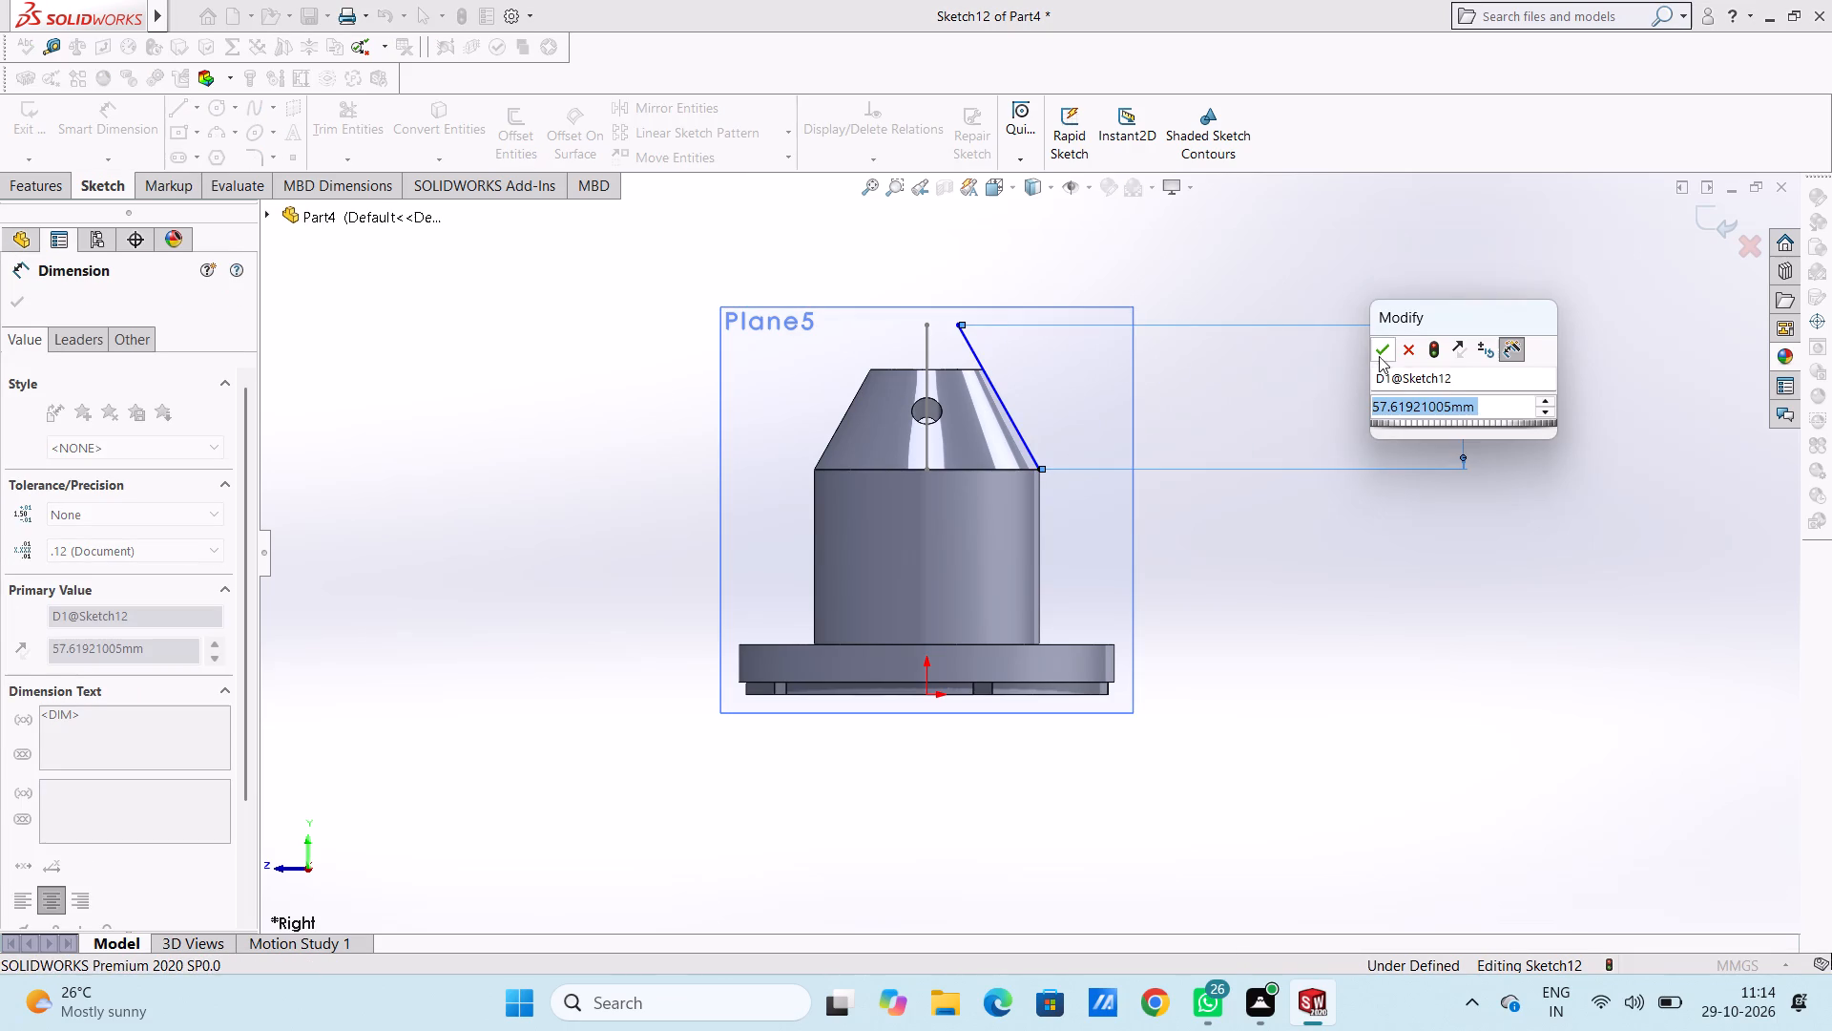
click(1379, 352)
click(1241, 394)
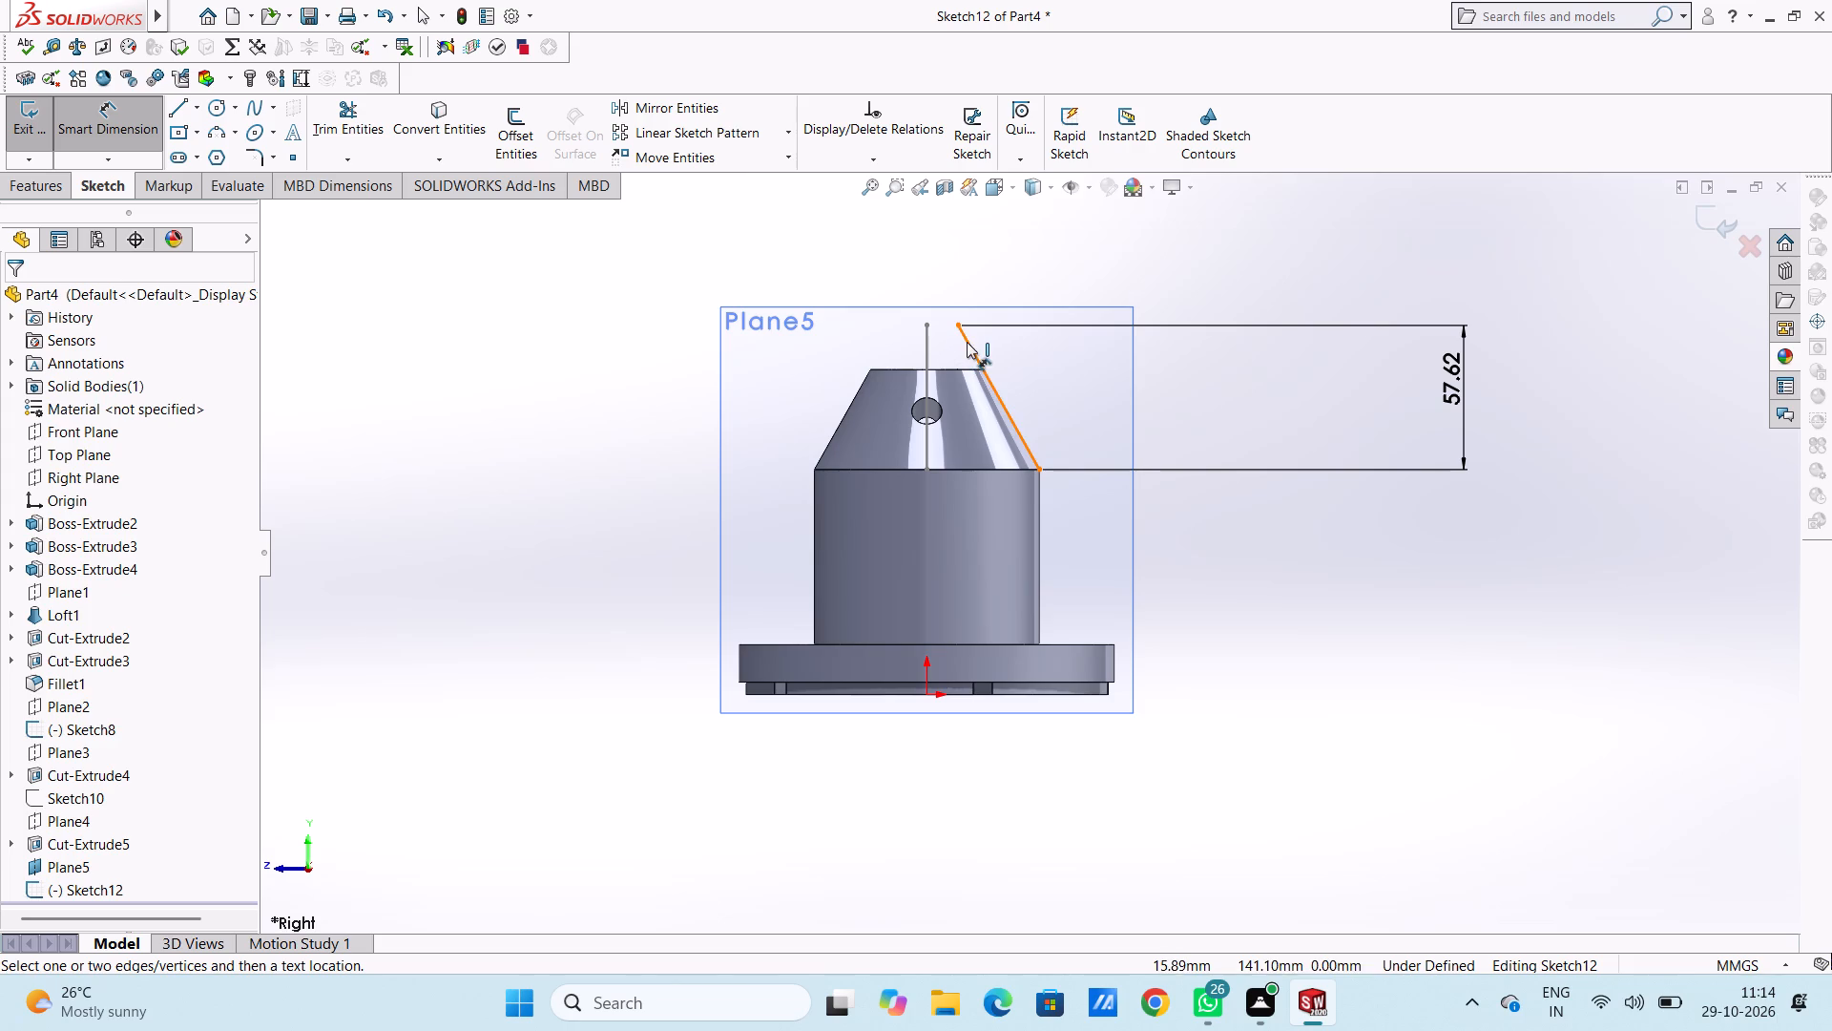
click(967, 342)
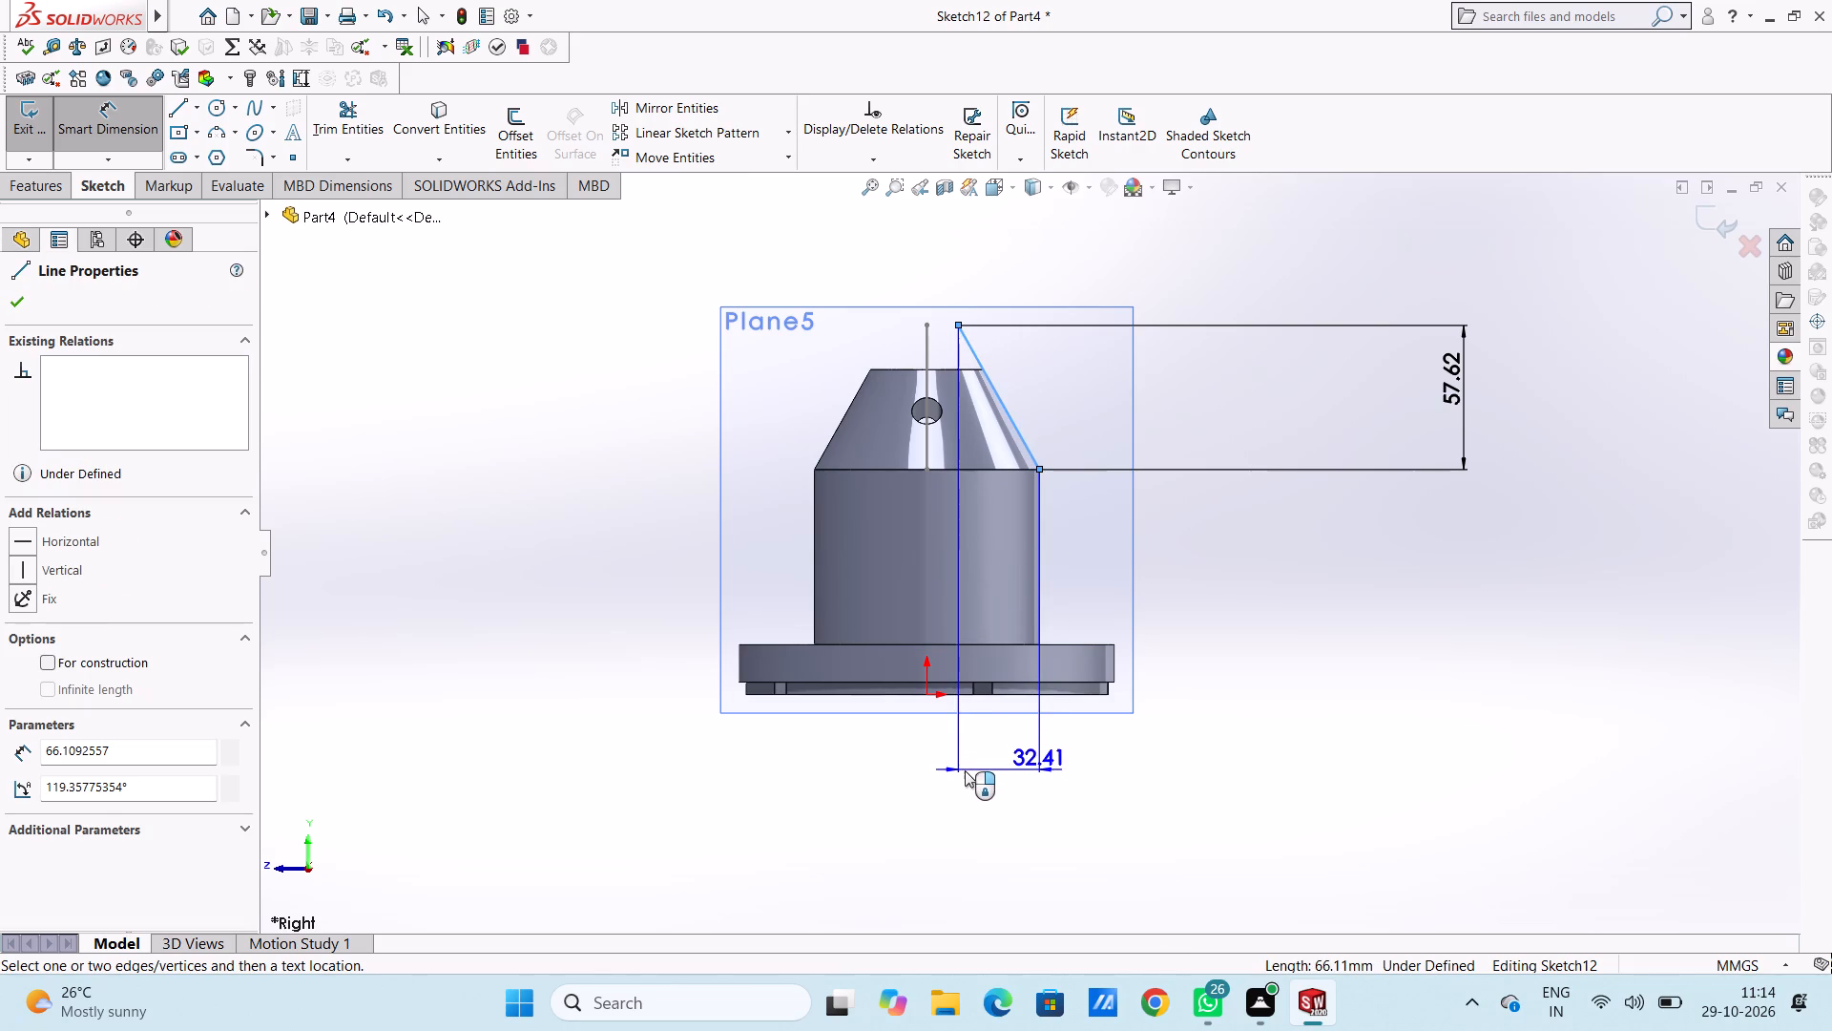
click(964, 771)
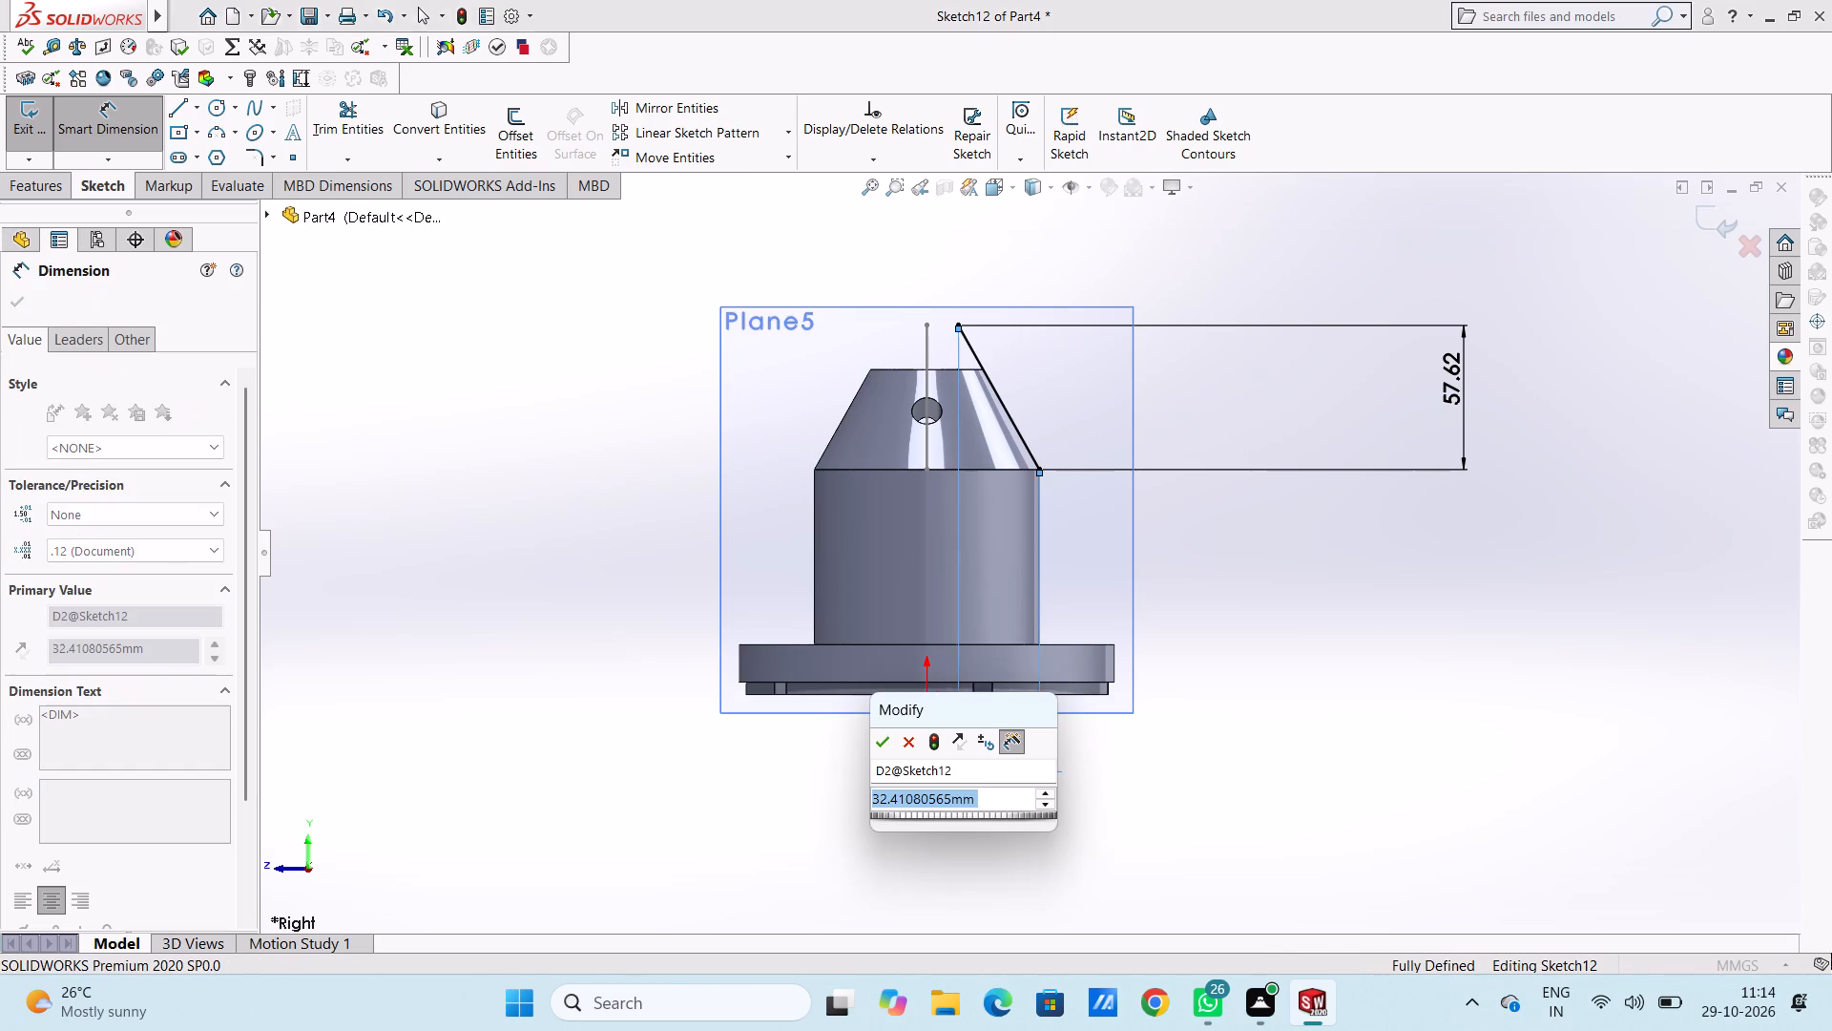
drag(871, 733, 877, 748)
click(827, 781)
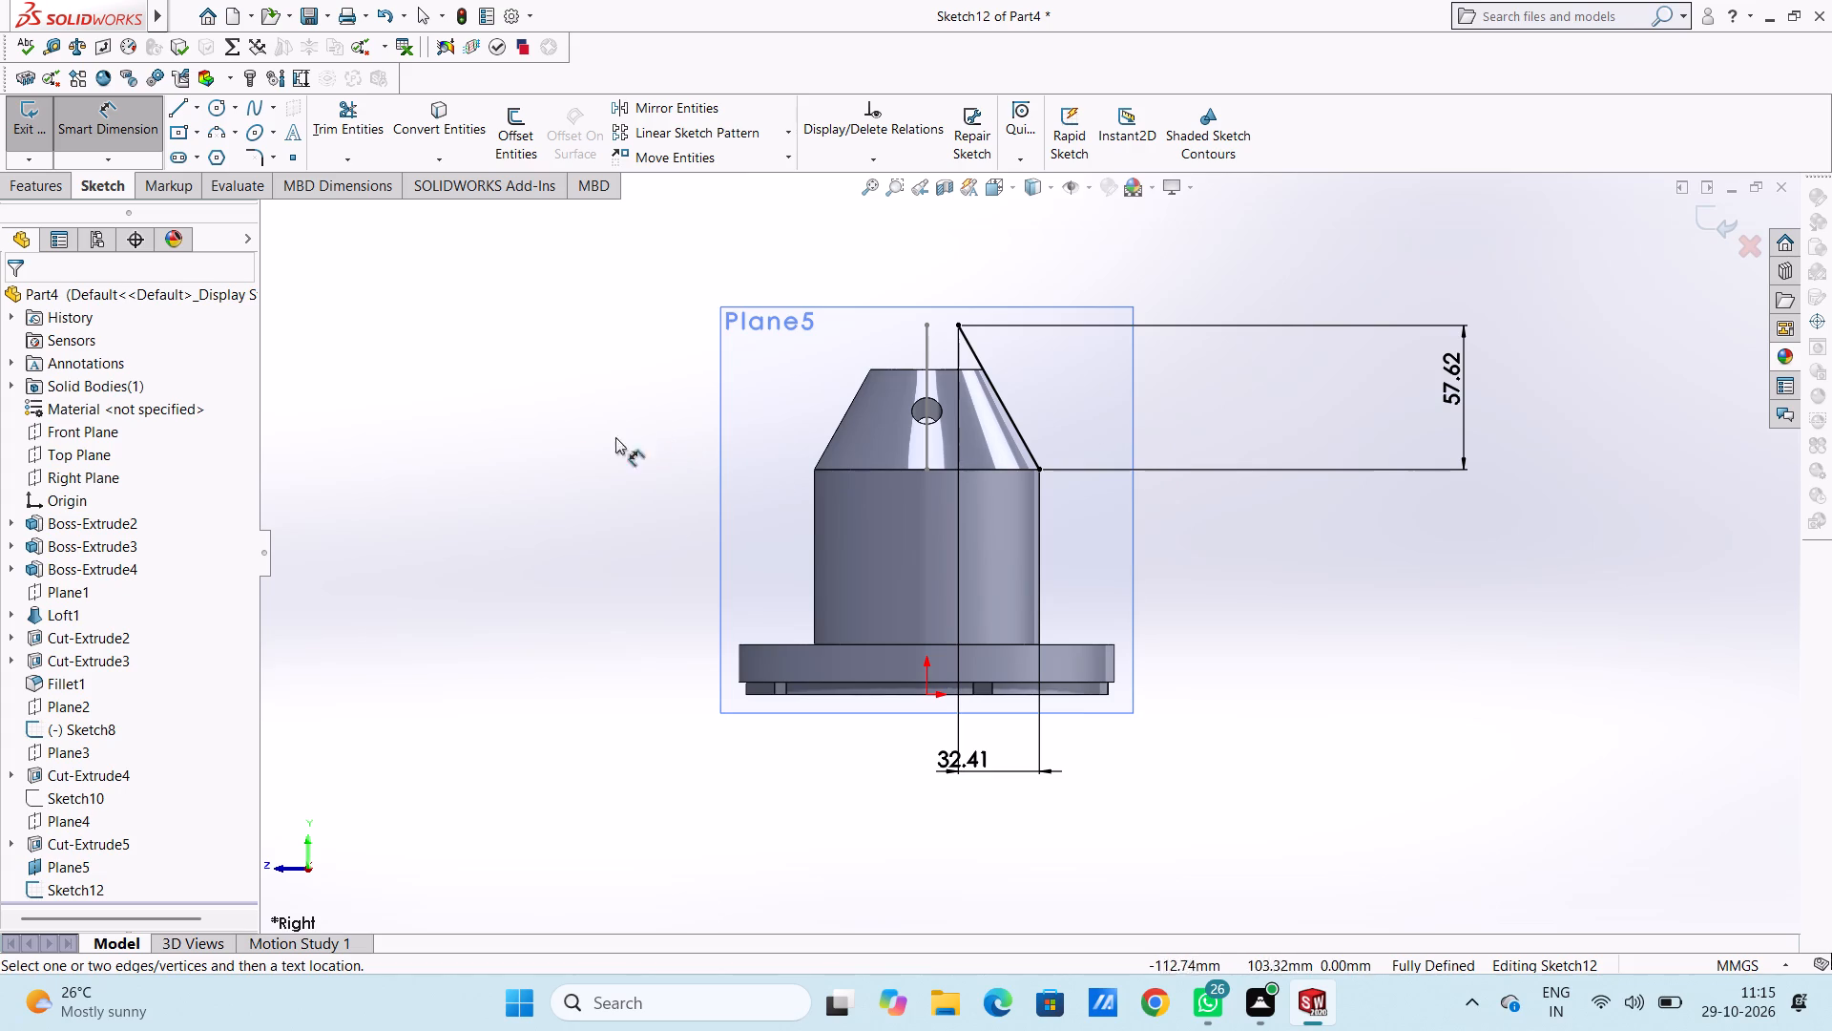
click(114, 109)
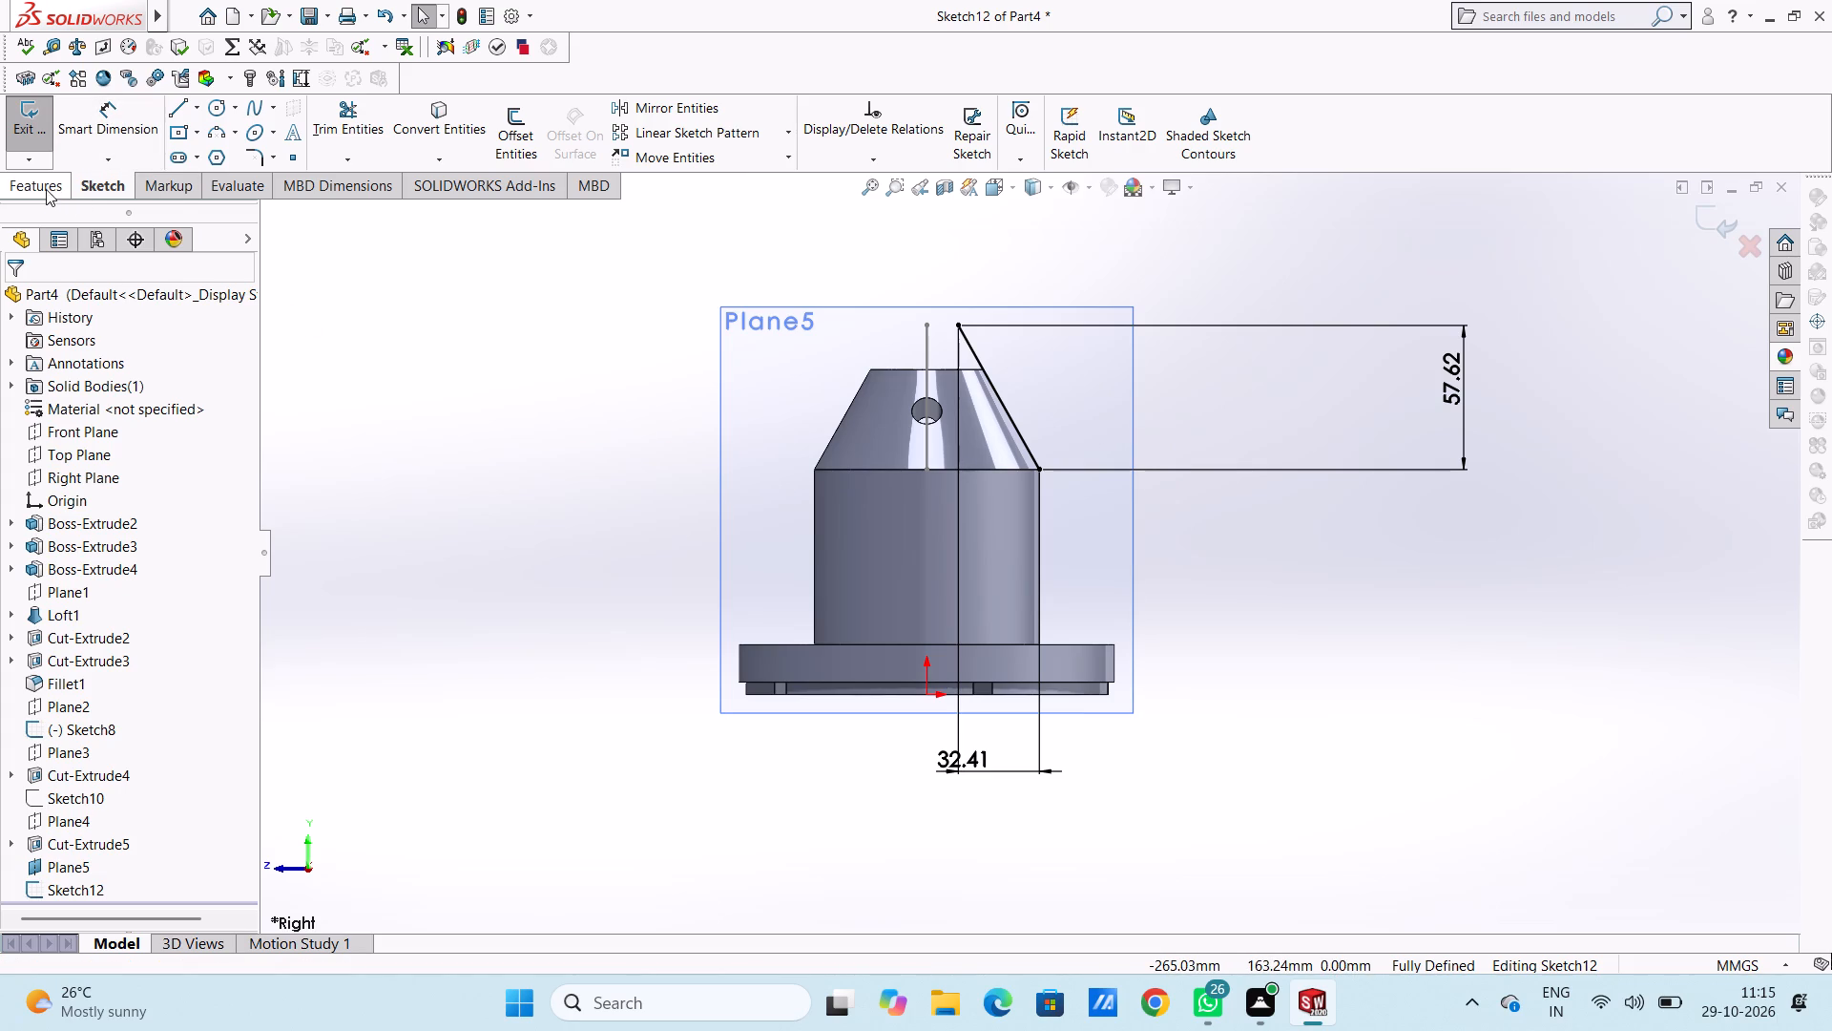
Hide Plane5 and close the slanted line's sketch.
scroll(227, 658, down, 3)
scroll(177, 733, up, 4)
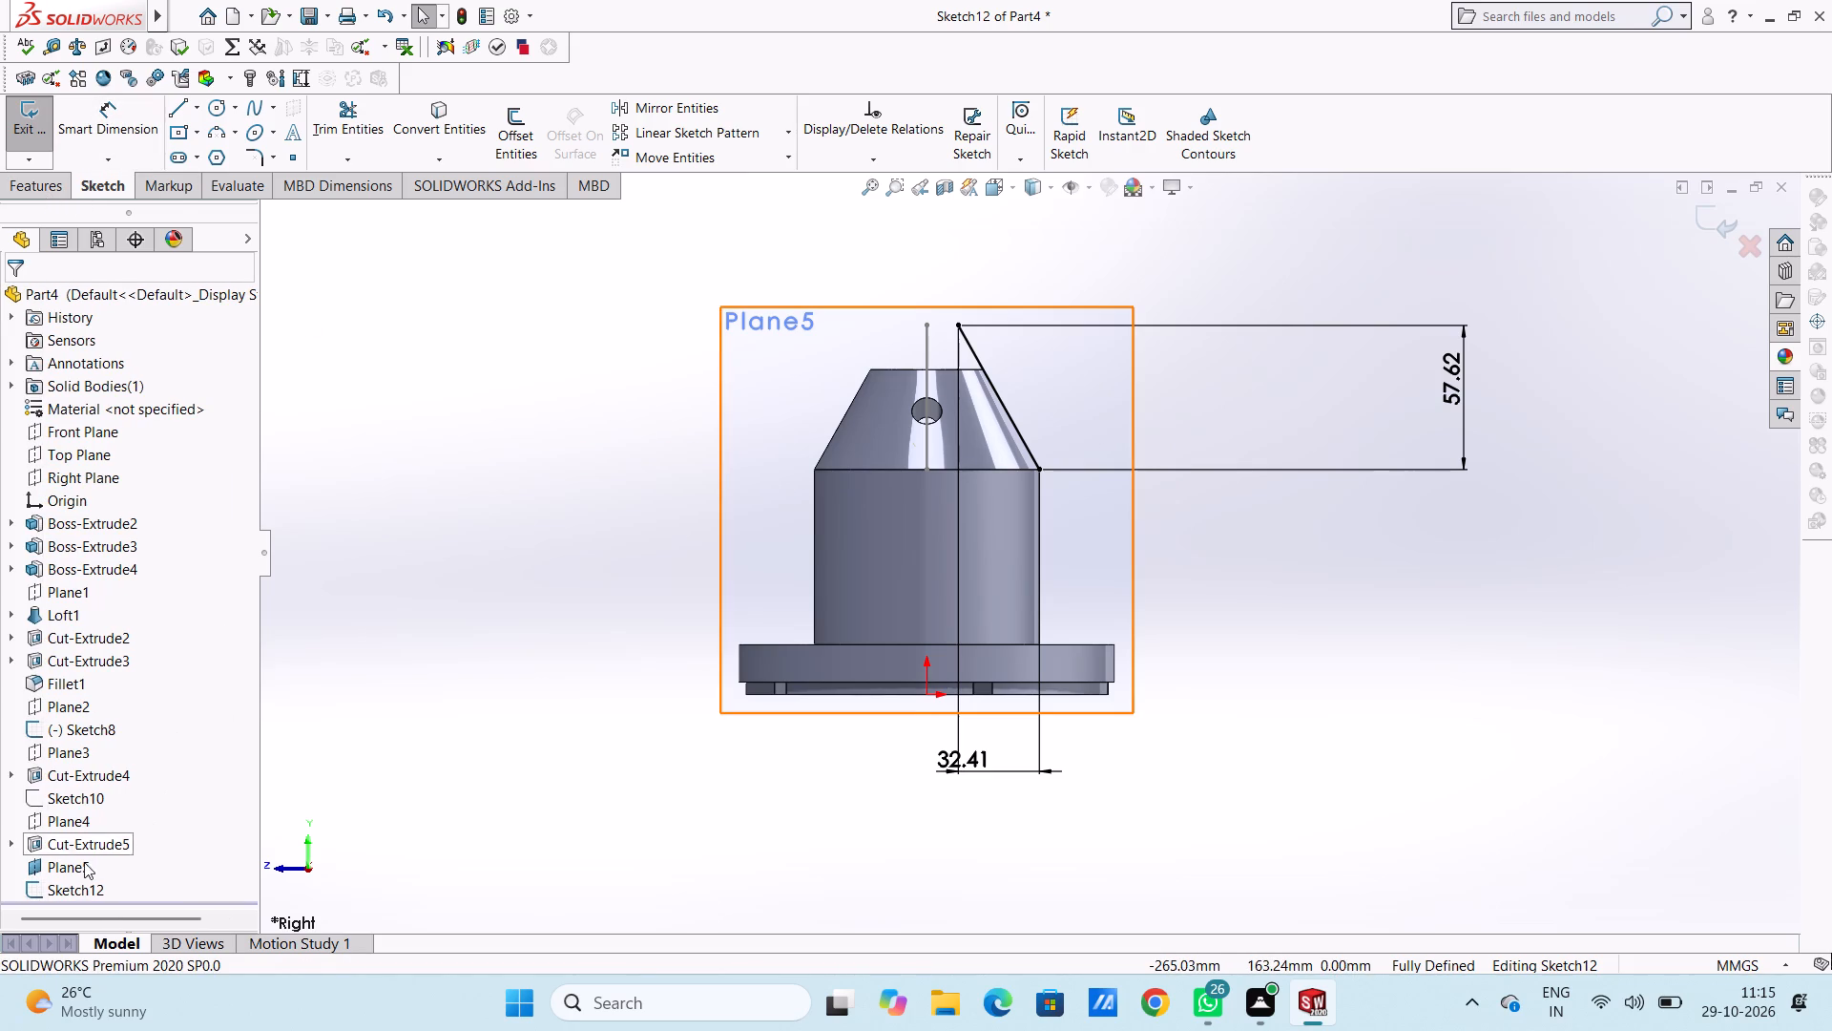
click(73, 870)
click(111, 845)
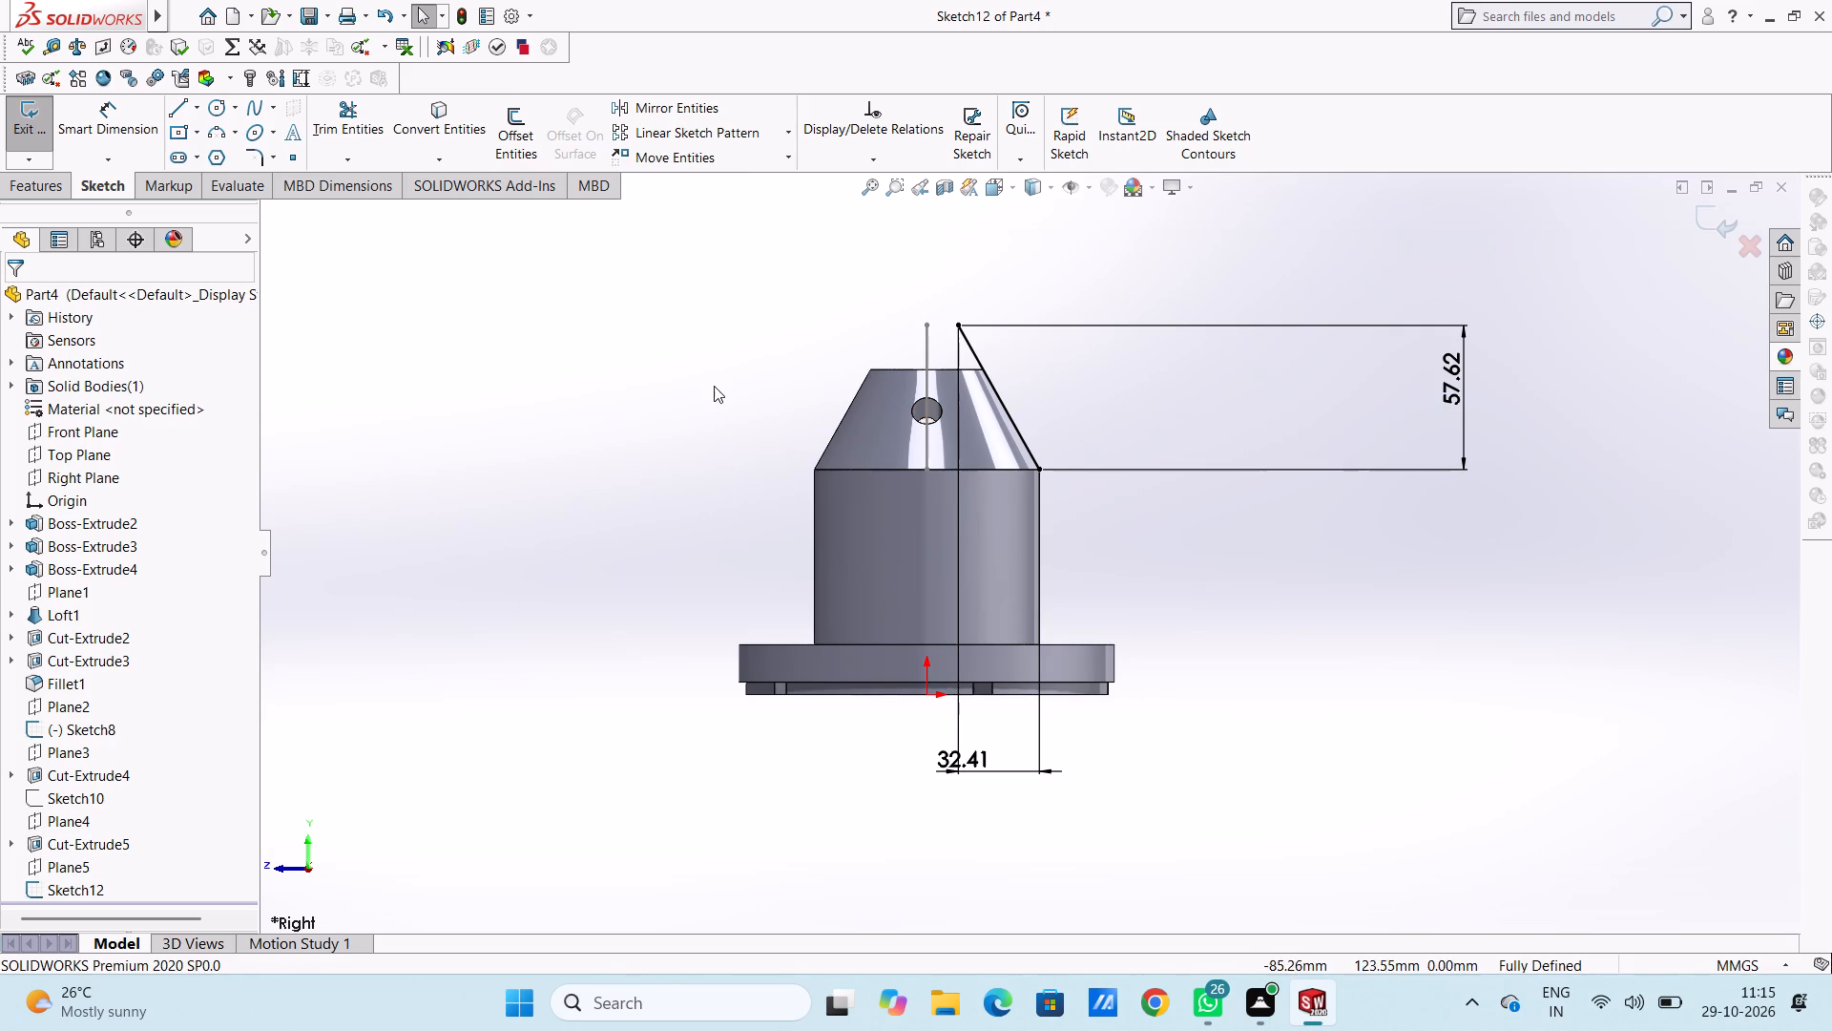
middle_drag(764, 321, 635, 573)
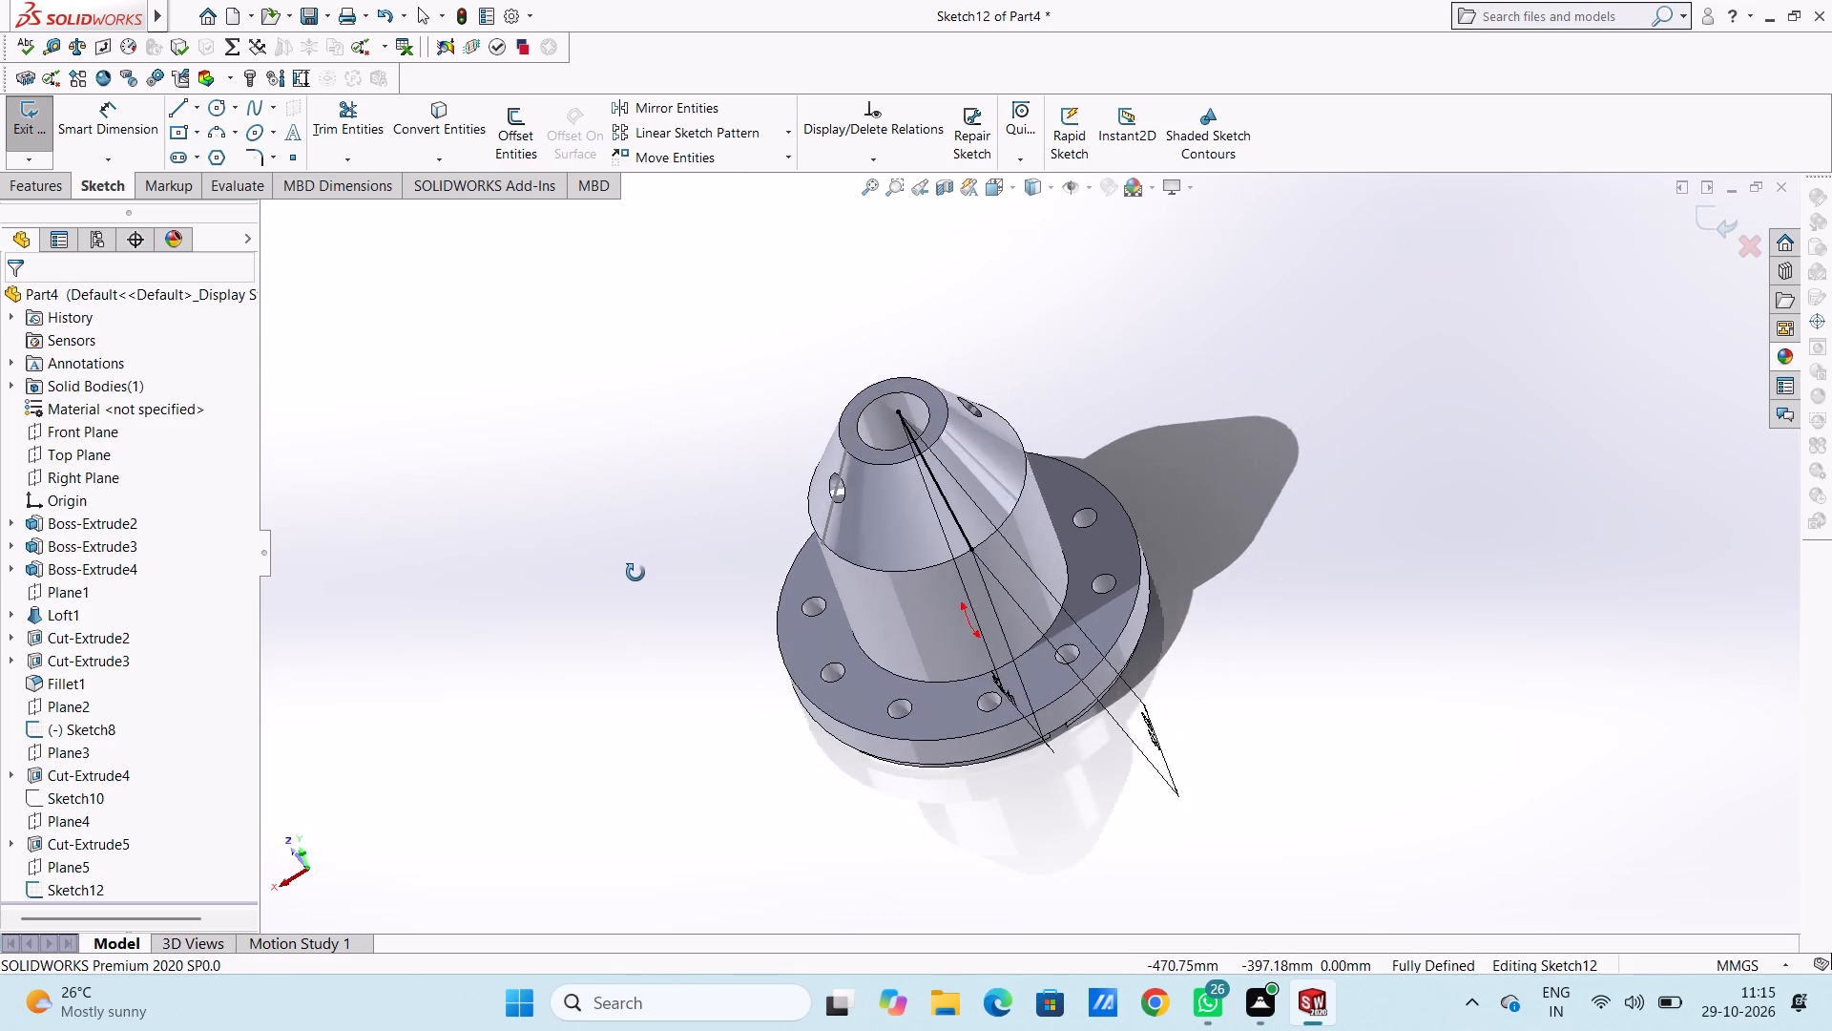
middle_drag(635, 573, 657, 749)
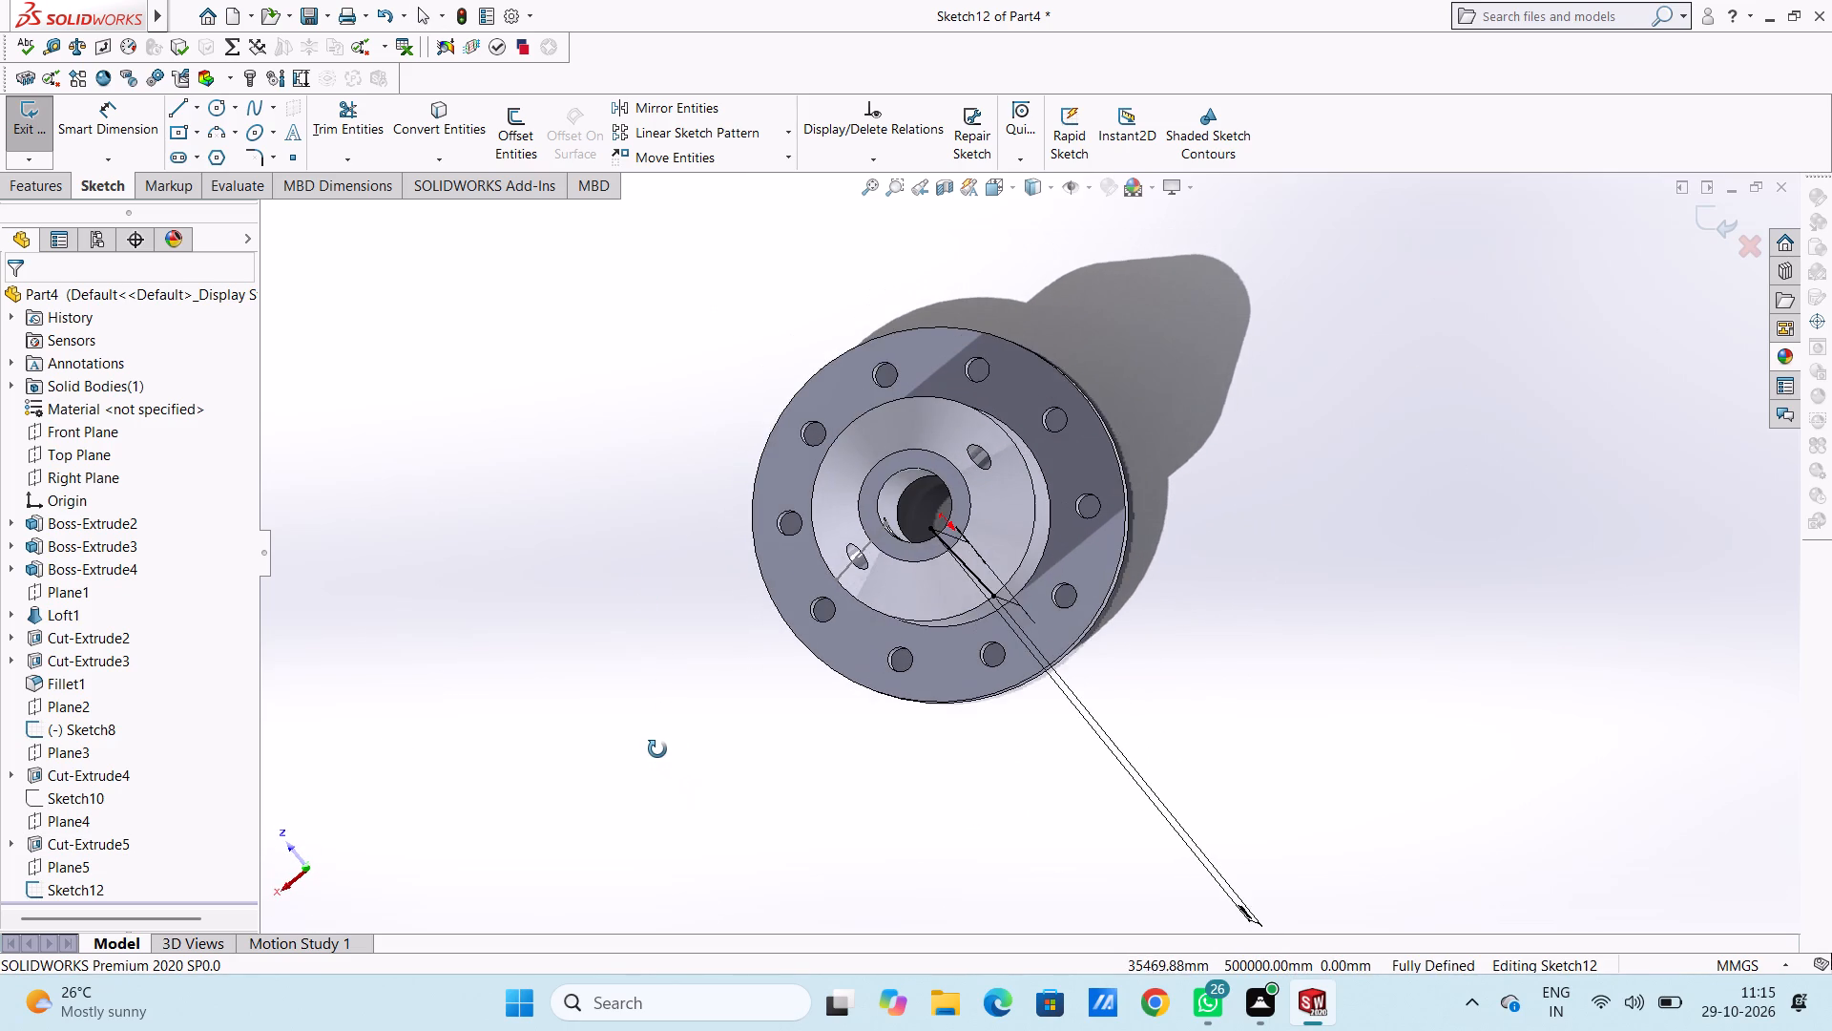
middle_drag(657, 749, 666, 779)
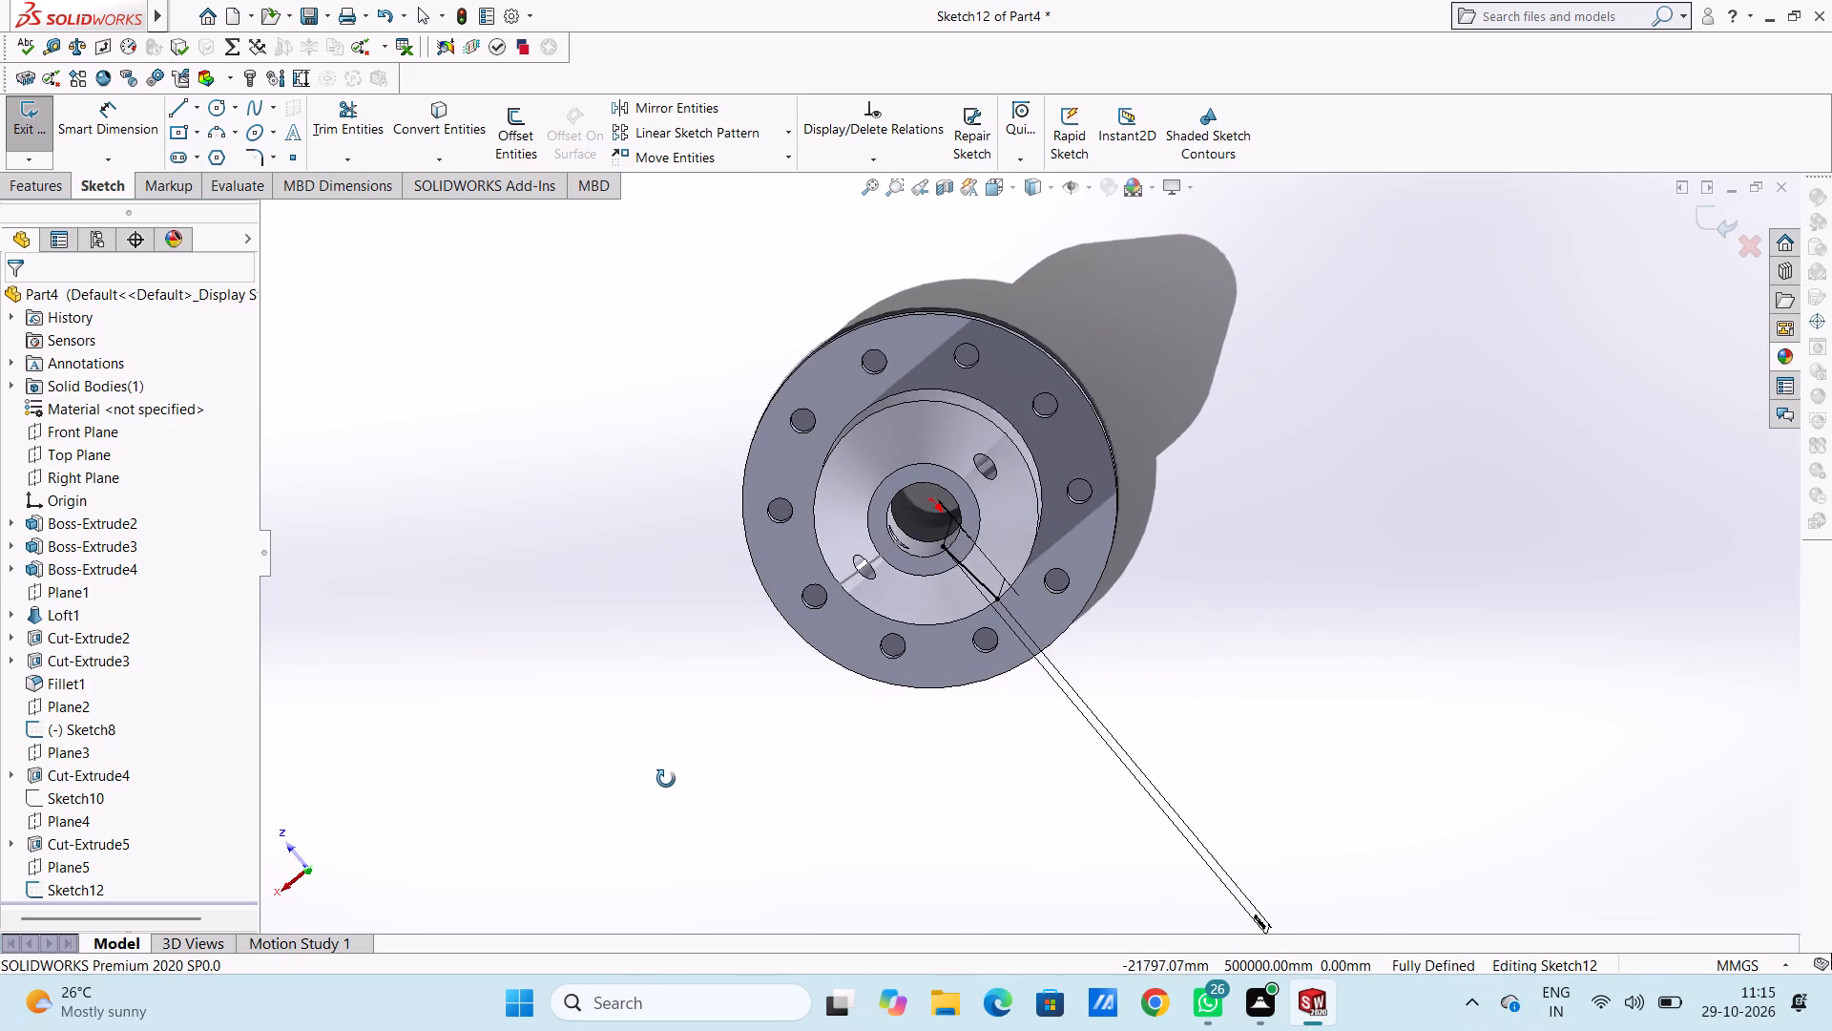
middle_drag(666, 779, 758, 480)
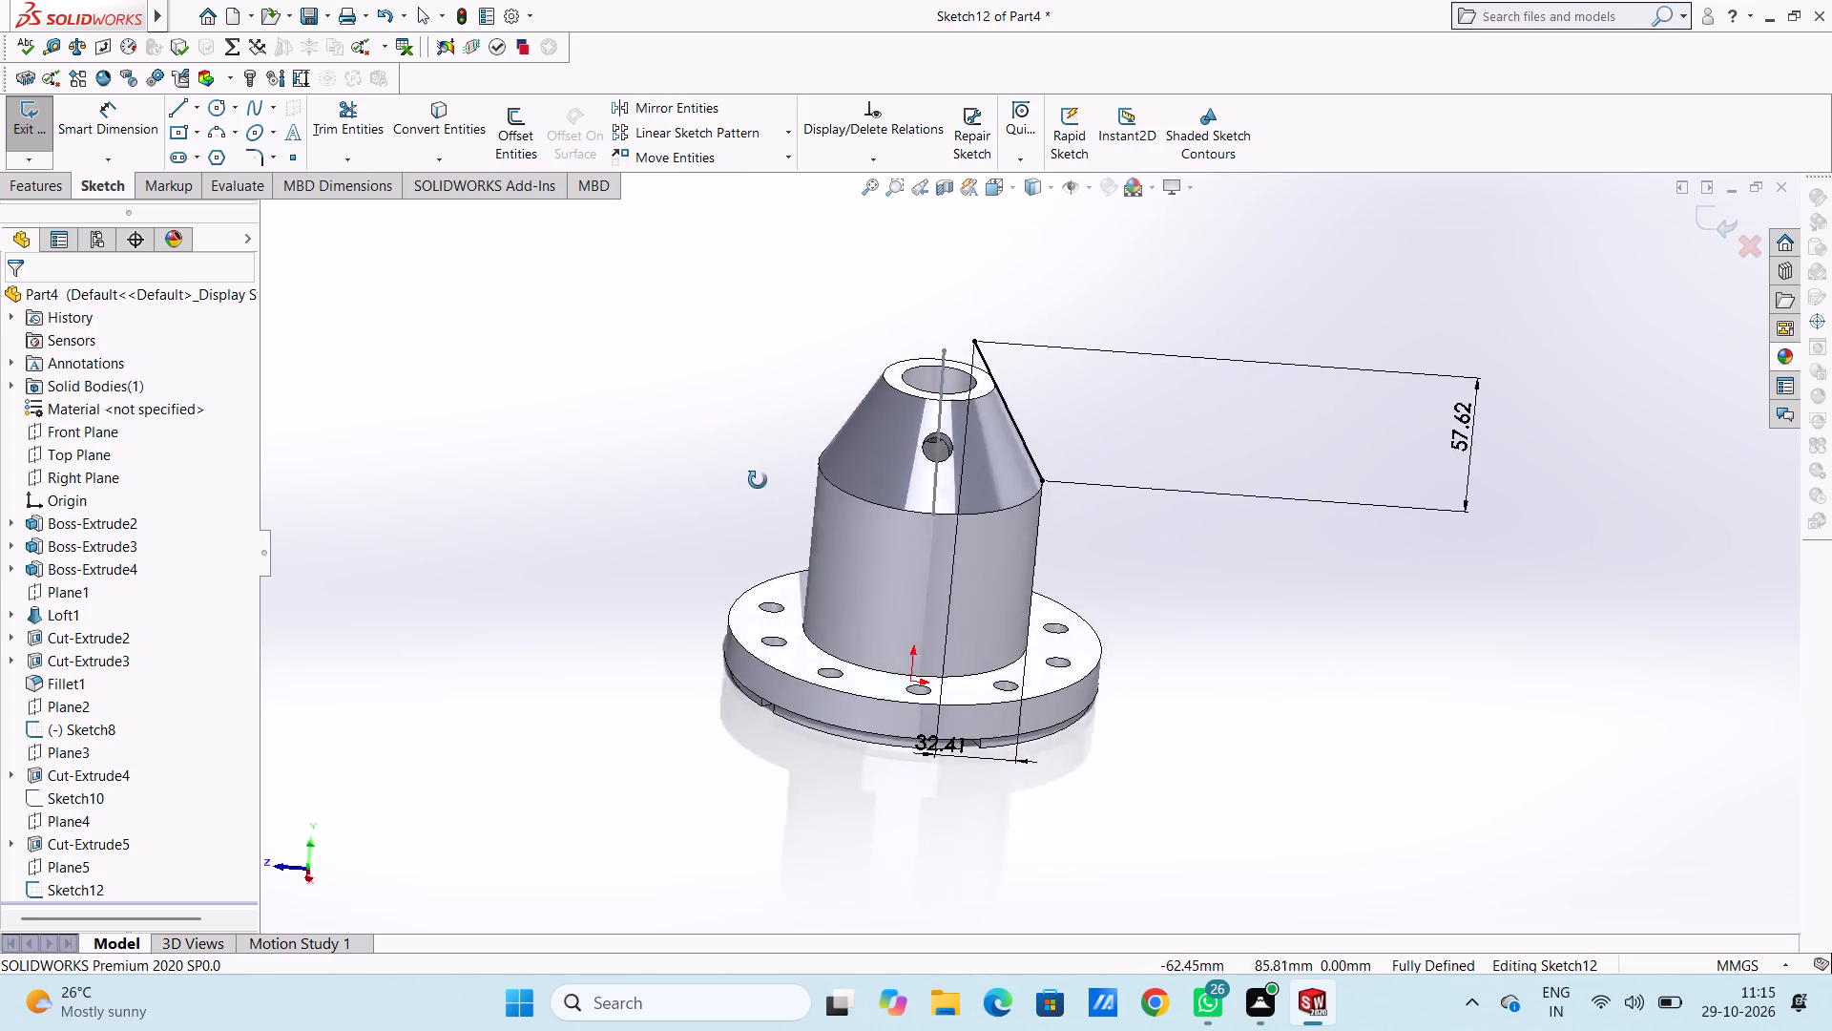
middle_drag(758, 480, 740, 452)
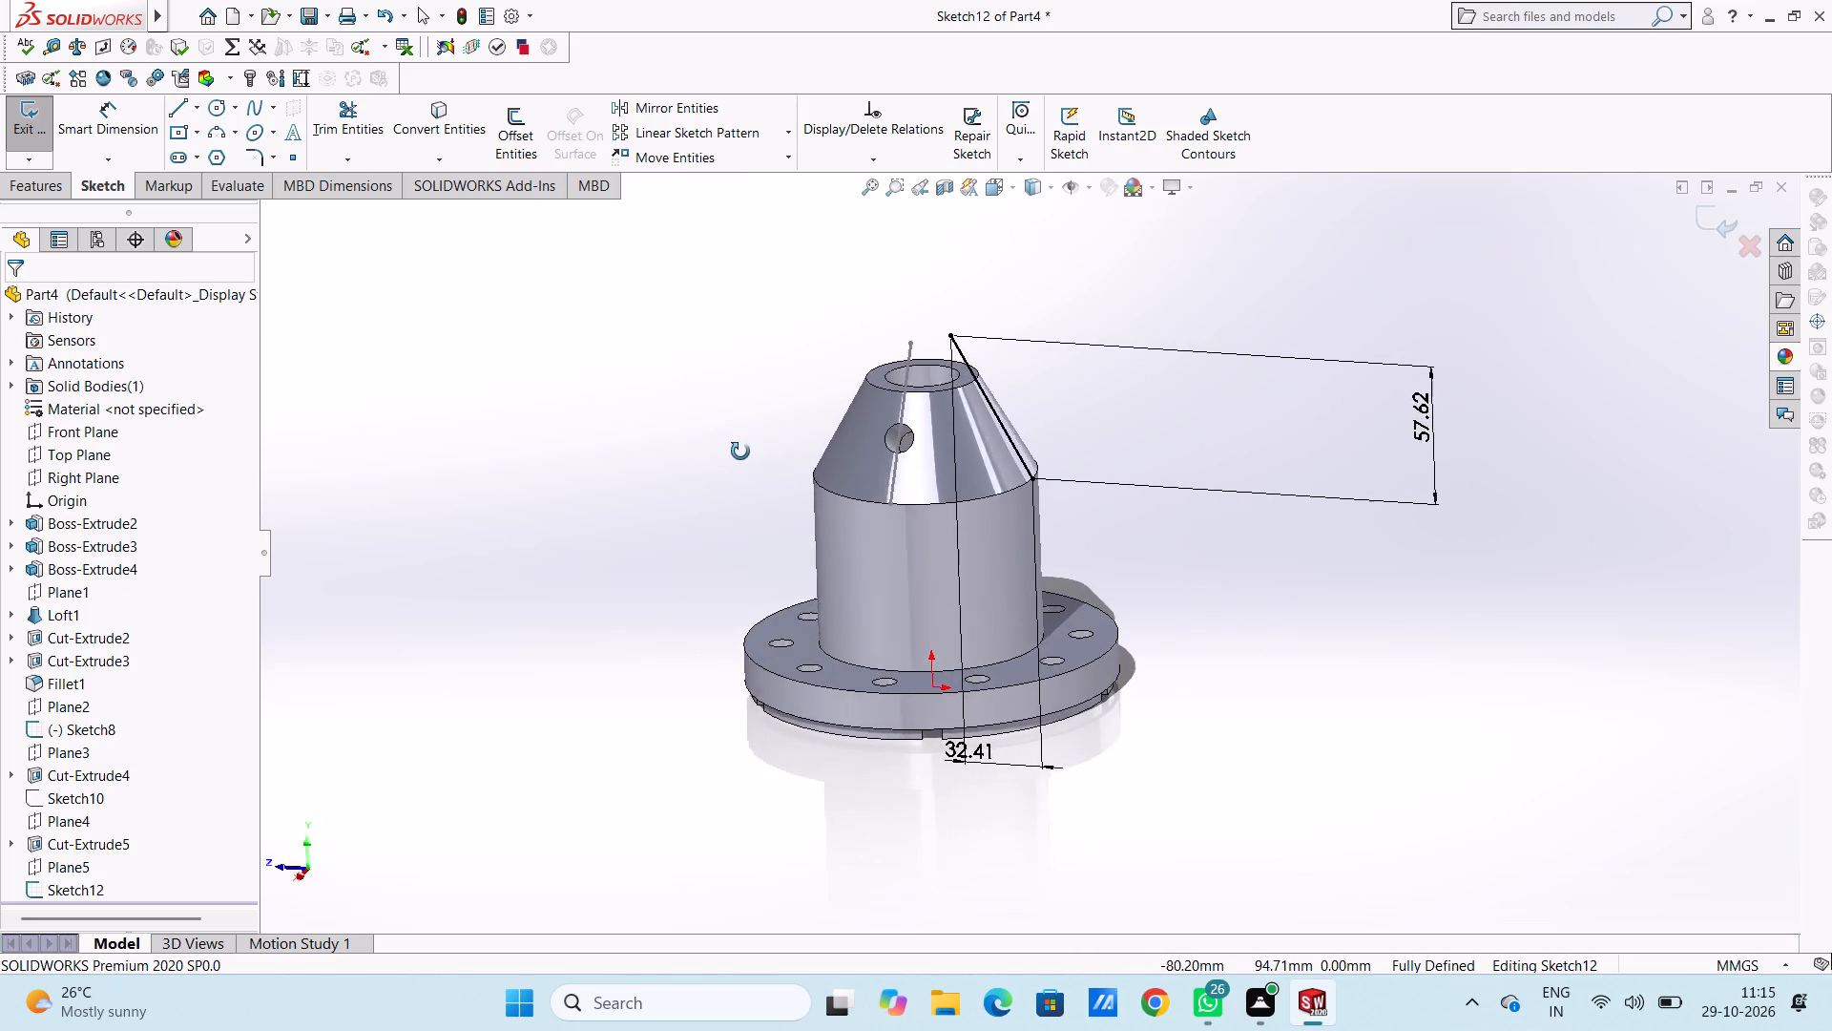
middle_drag(740, 452, 741, 452)
click(1713, 228)
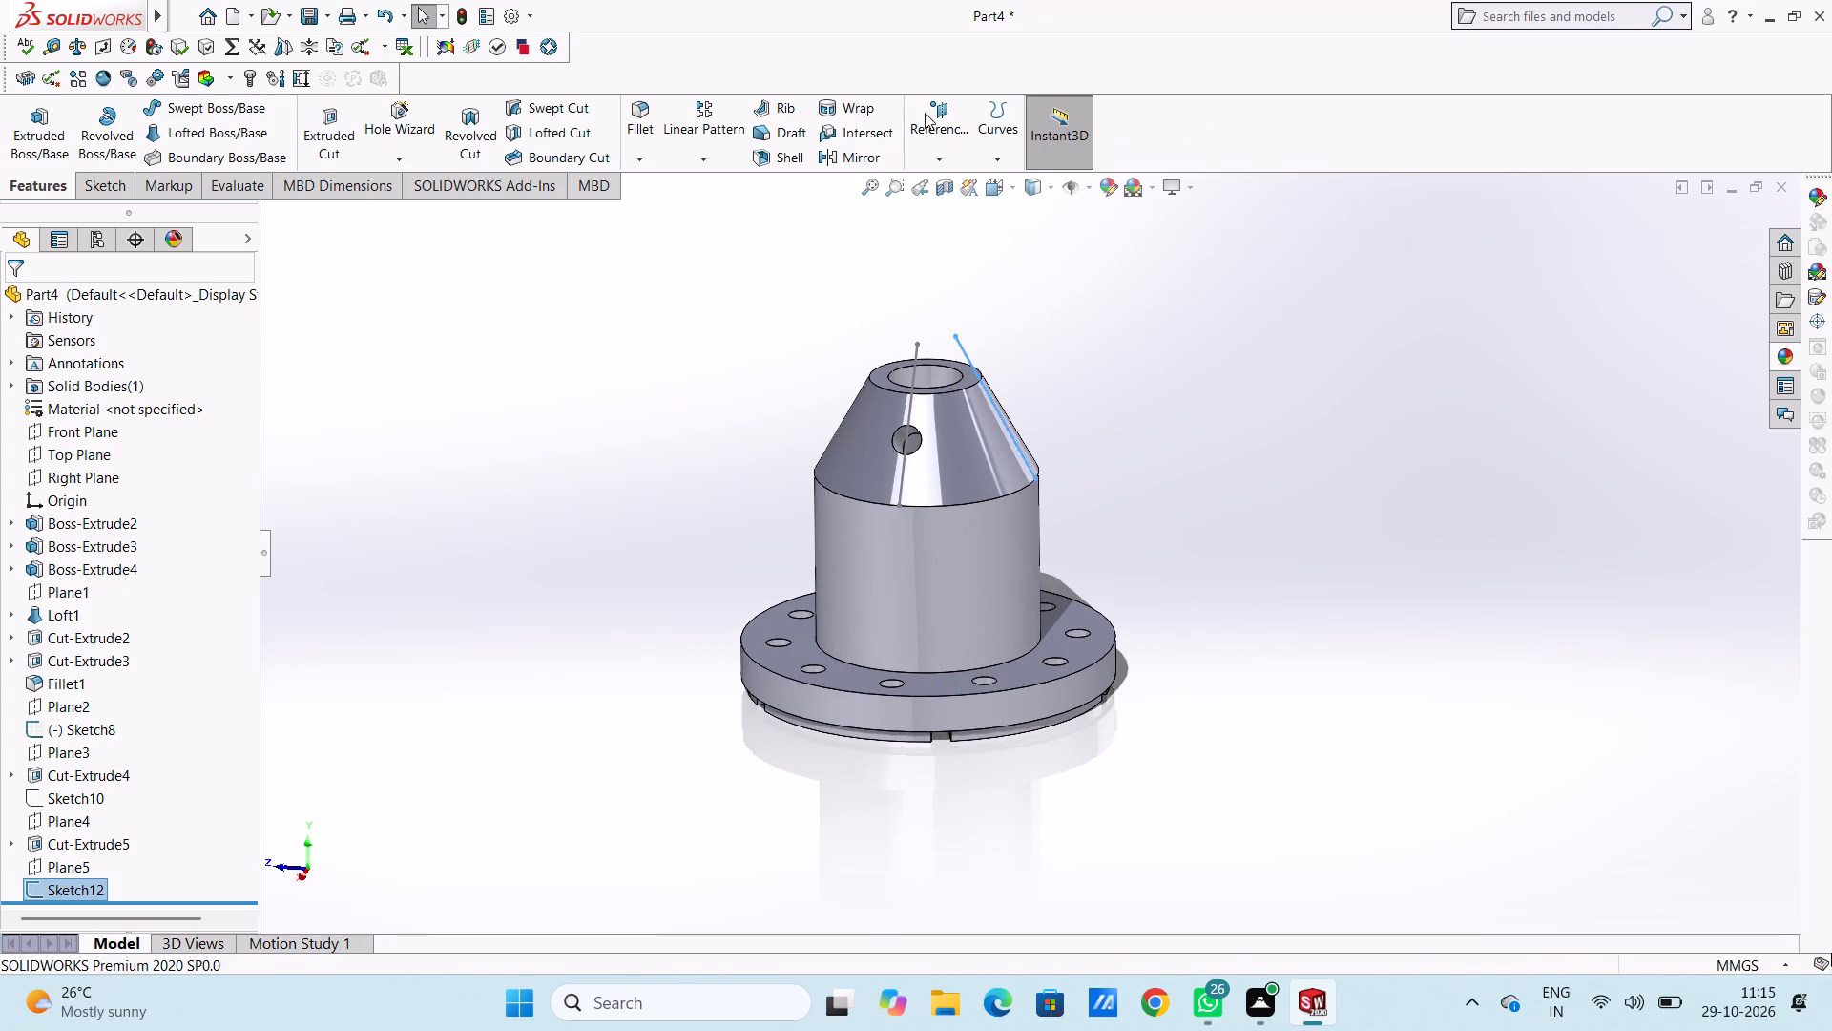
Create a reference plane coincident with the slanted sketch line and tangent to the conical taper face.
click(931, 116)
click(958, 183)
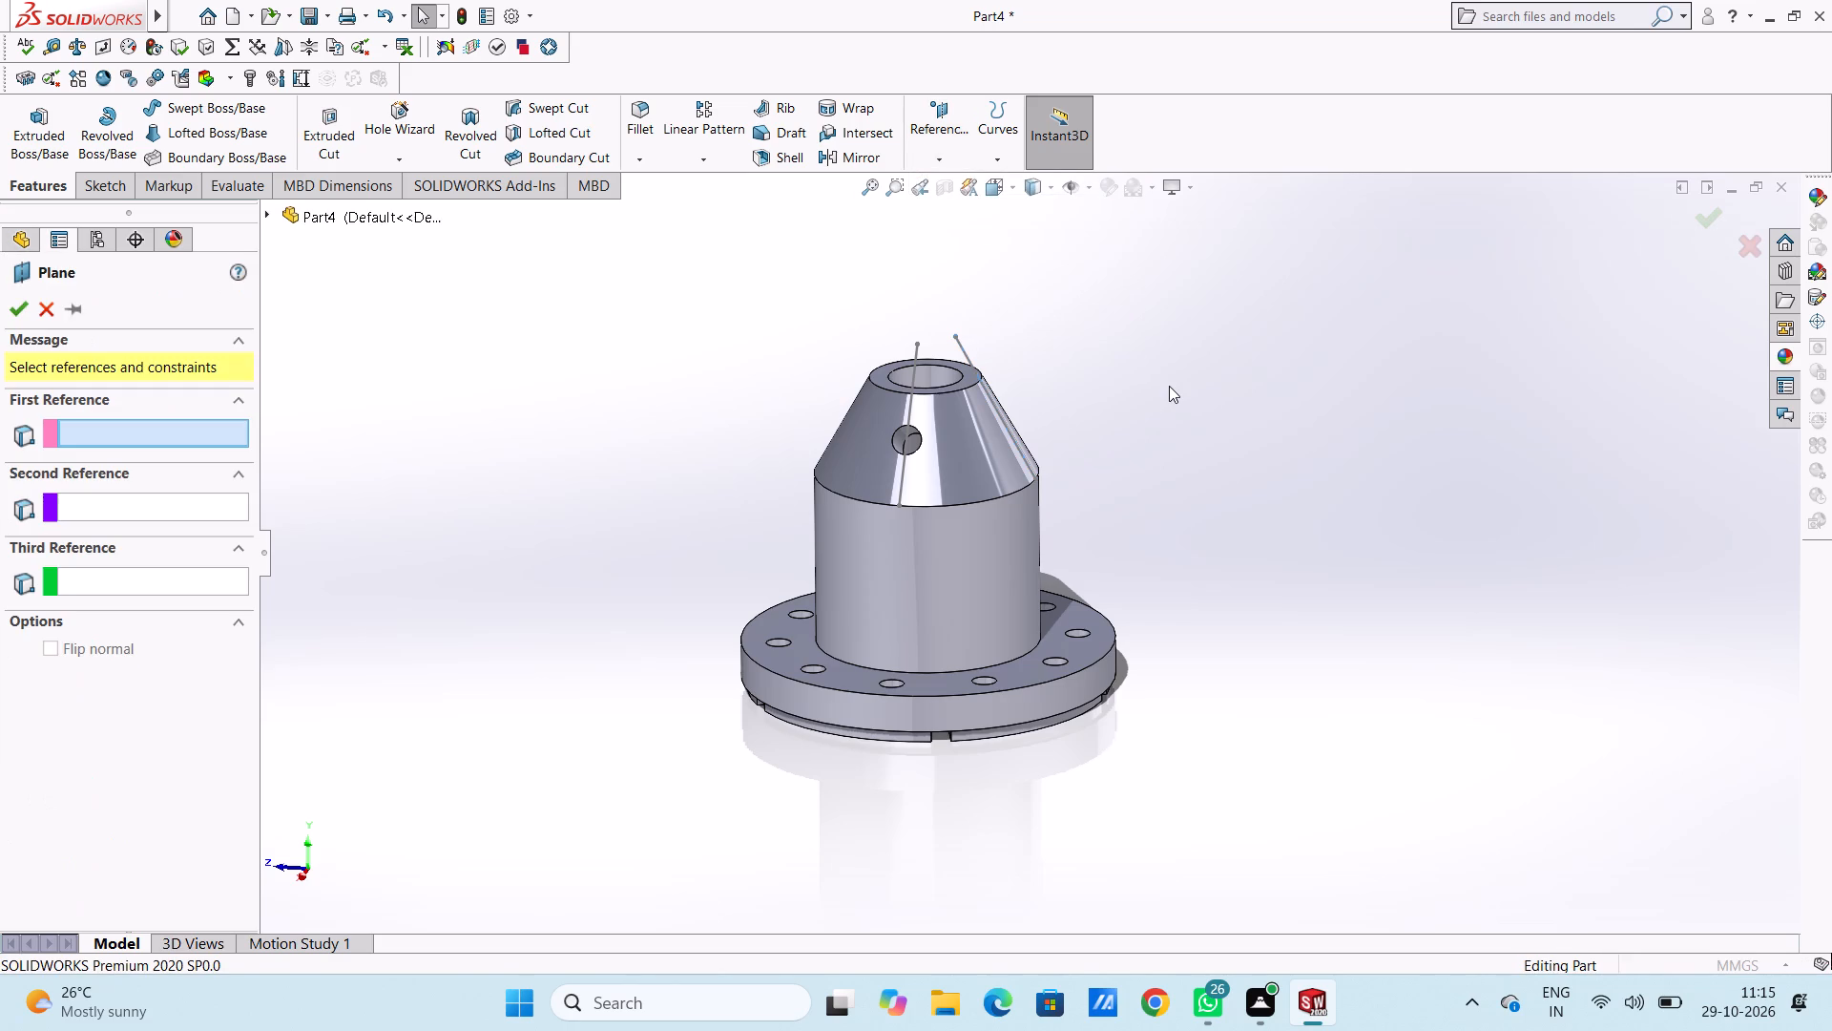
click(967, 350)
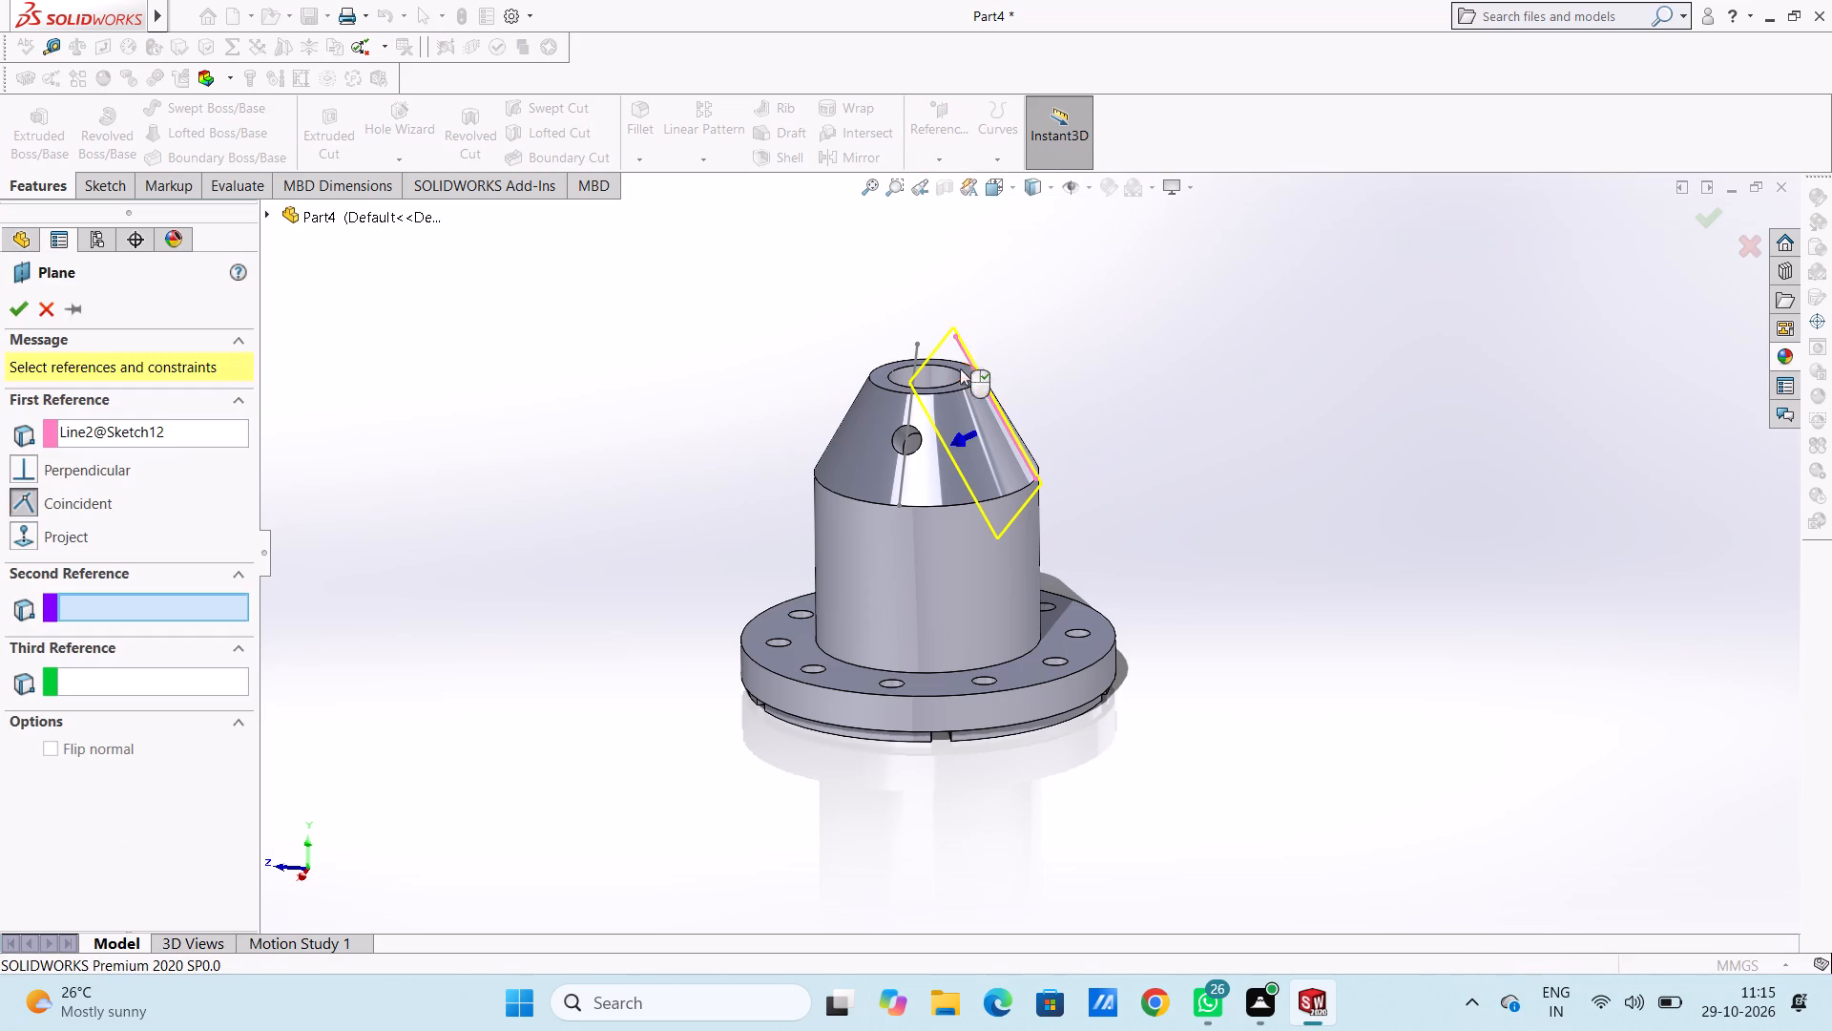
middle_drag(685, 389, 614, 525)
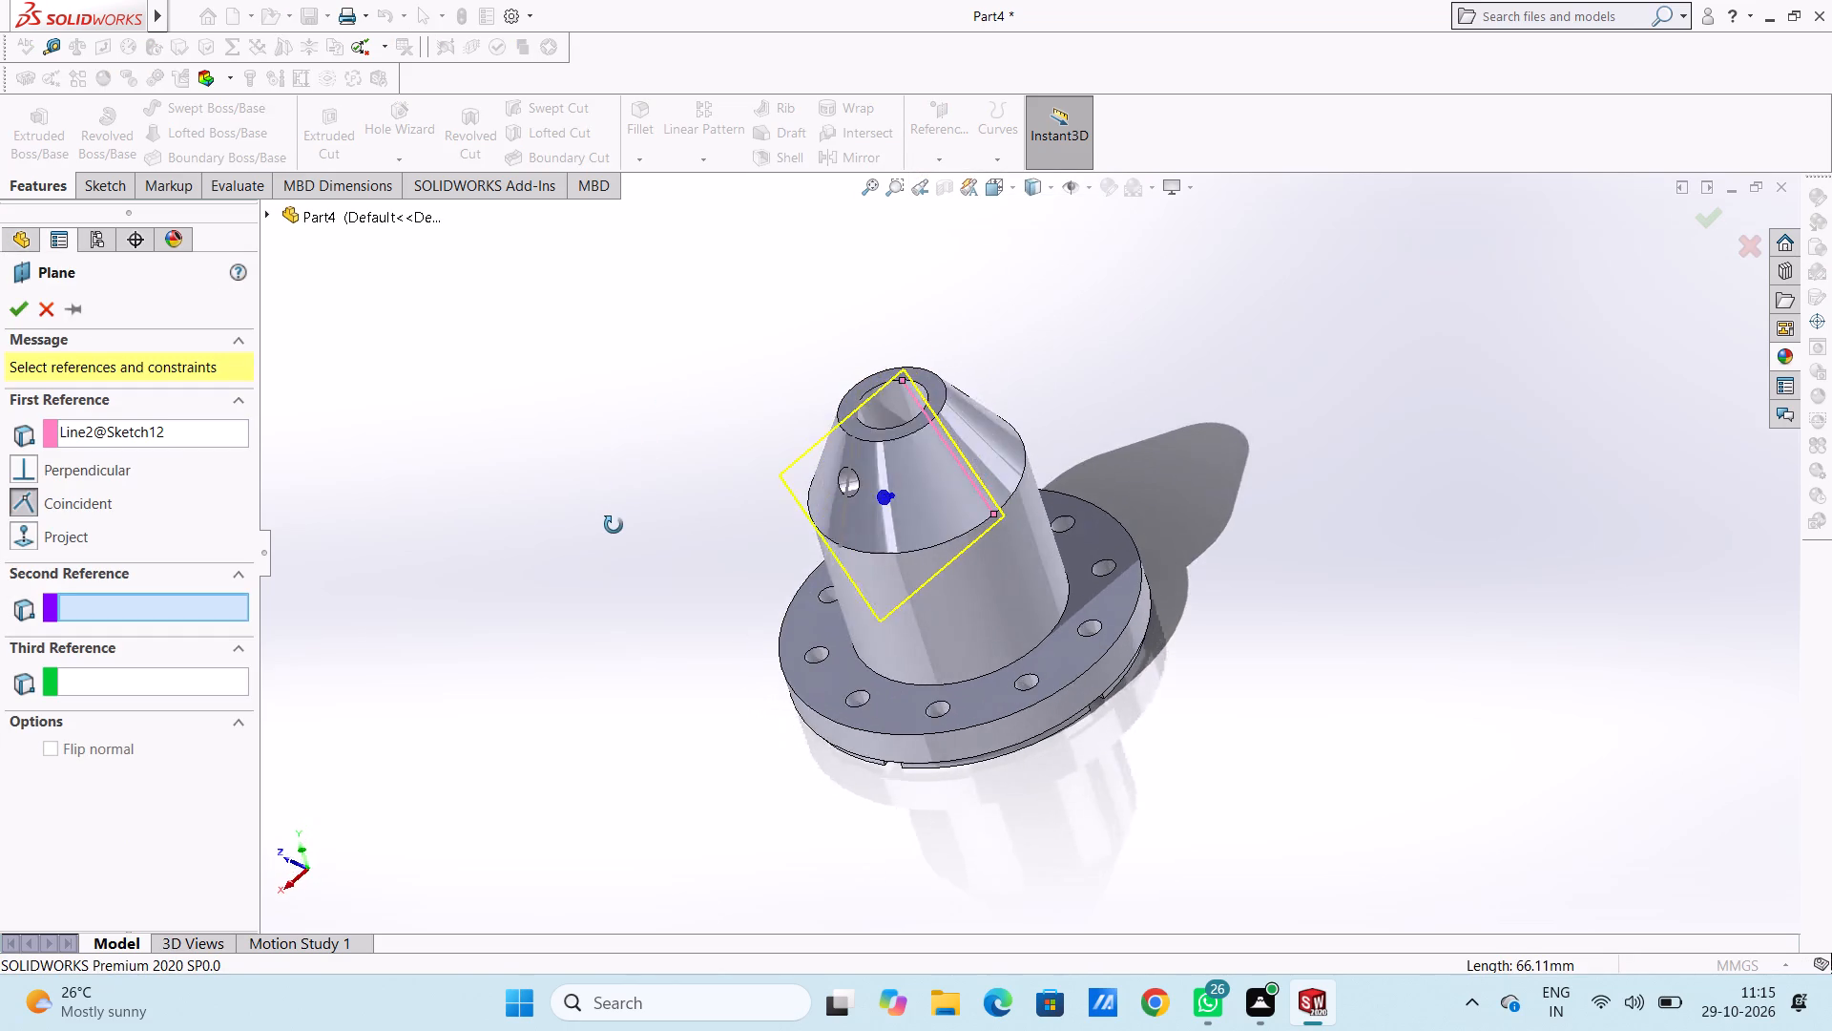
middle_drag(614, 525, 617, 481)
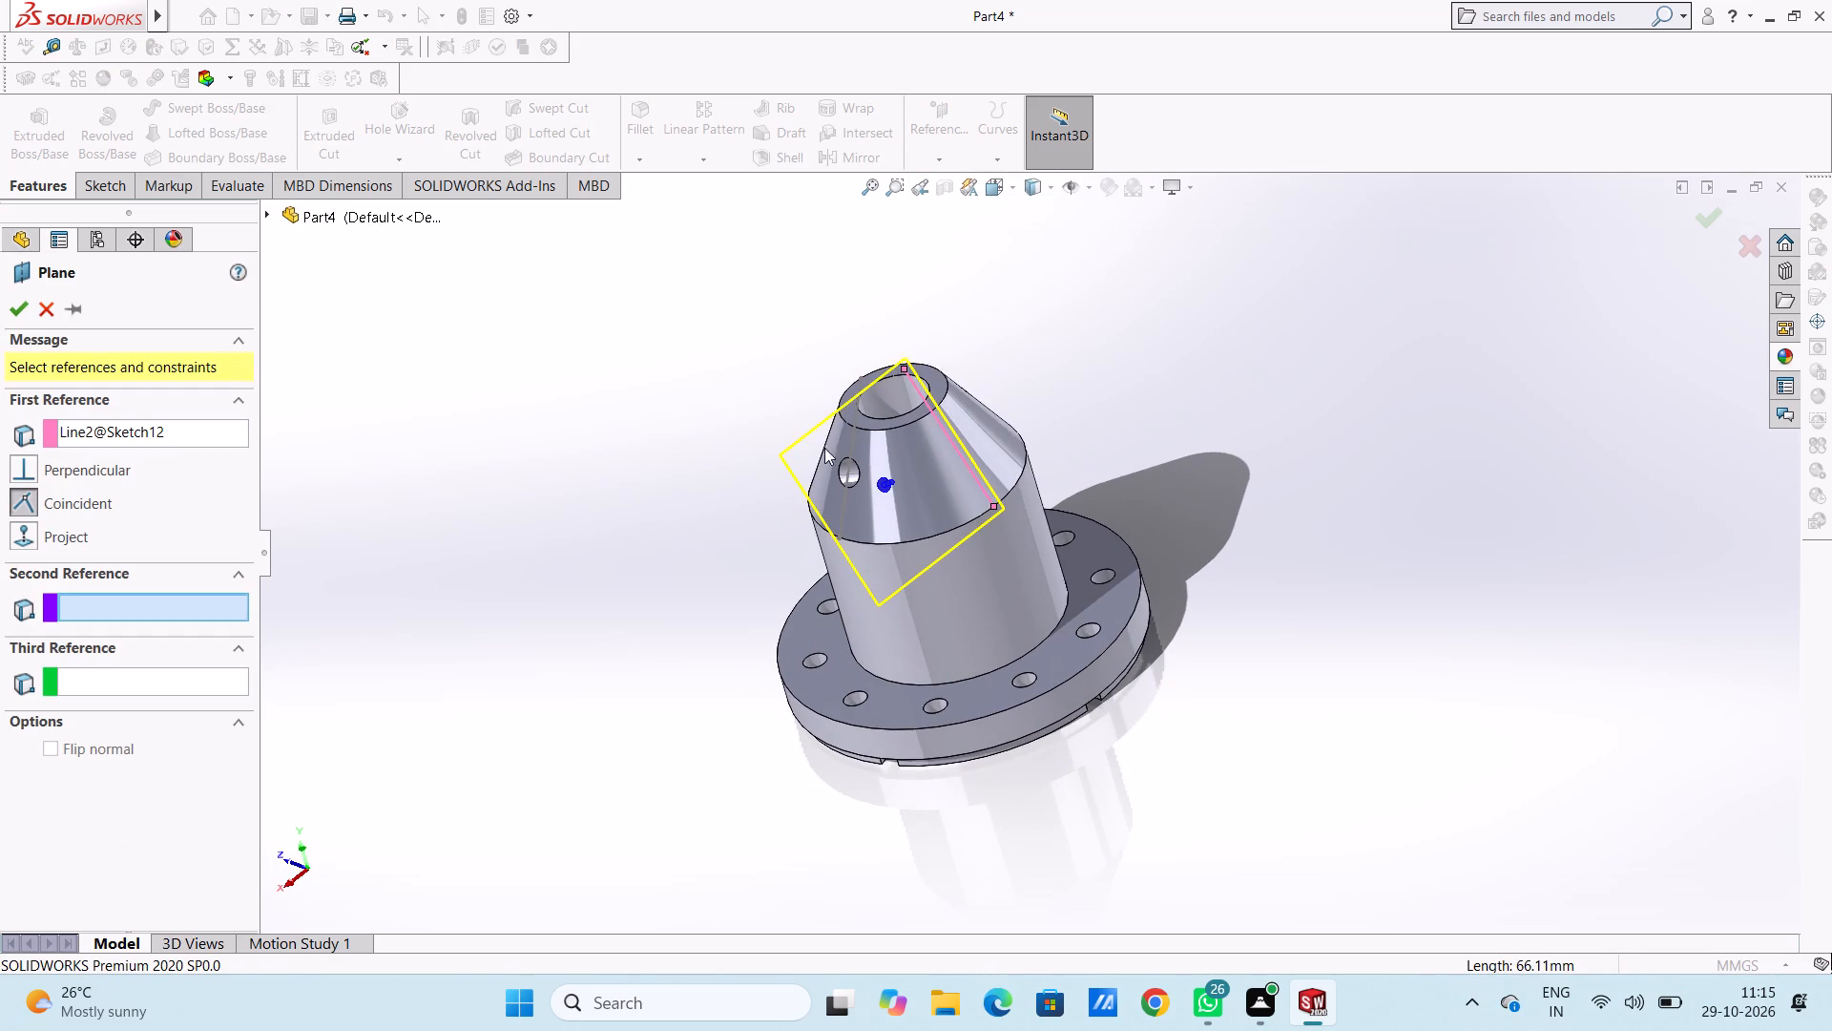
click(975, 426)
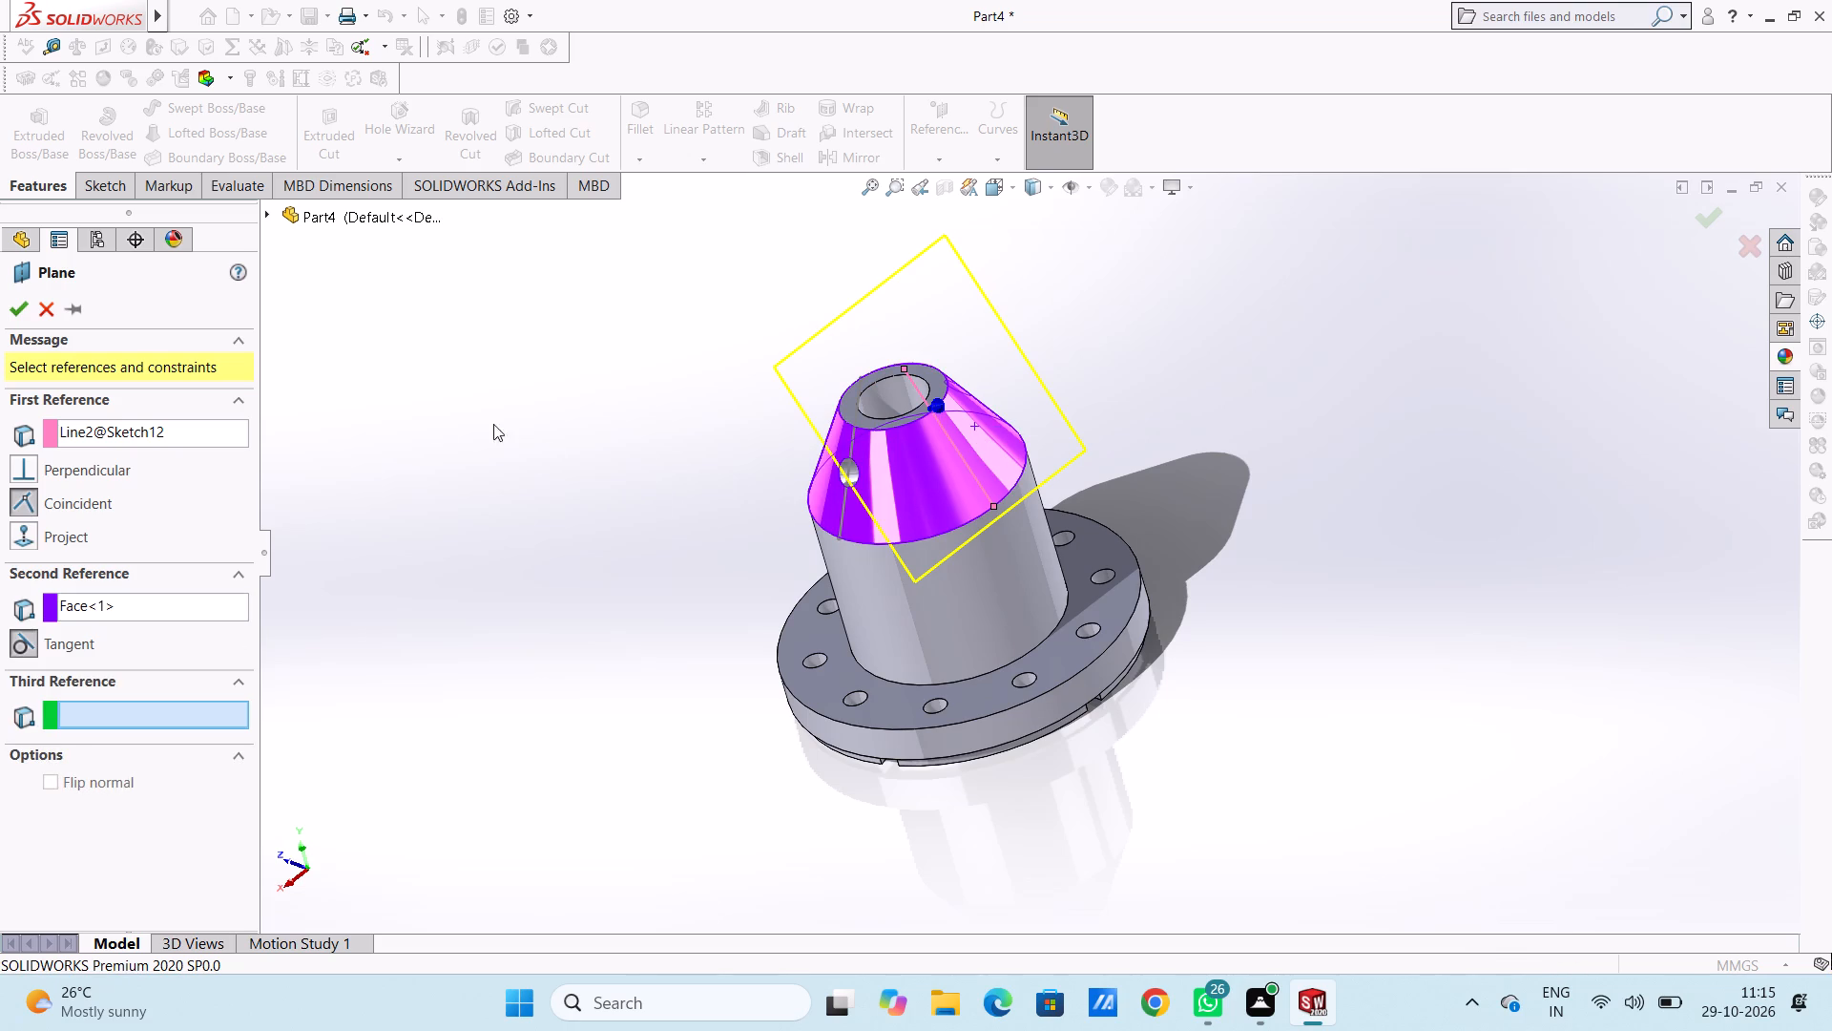
click(16, 310)
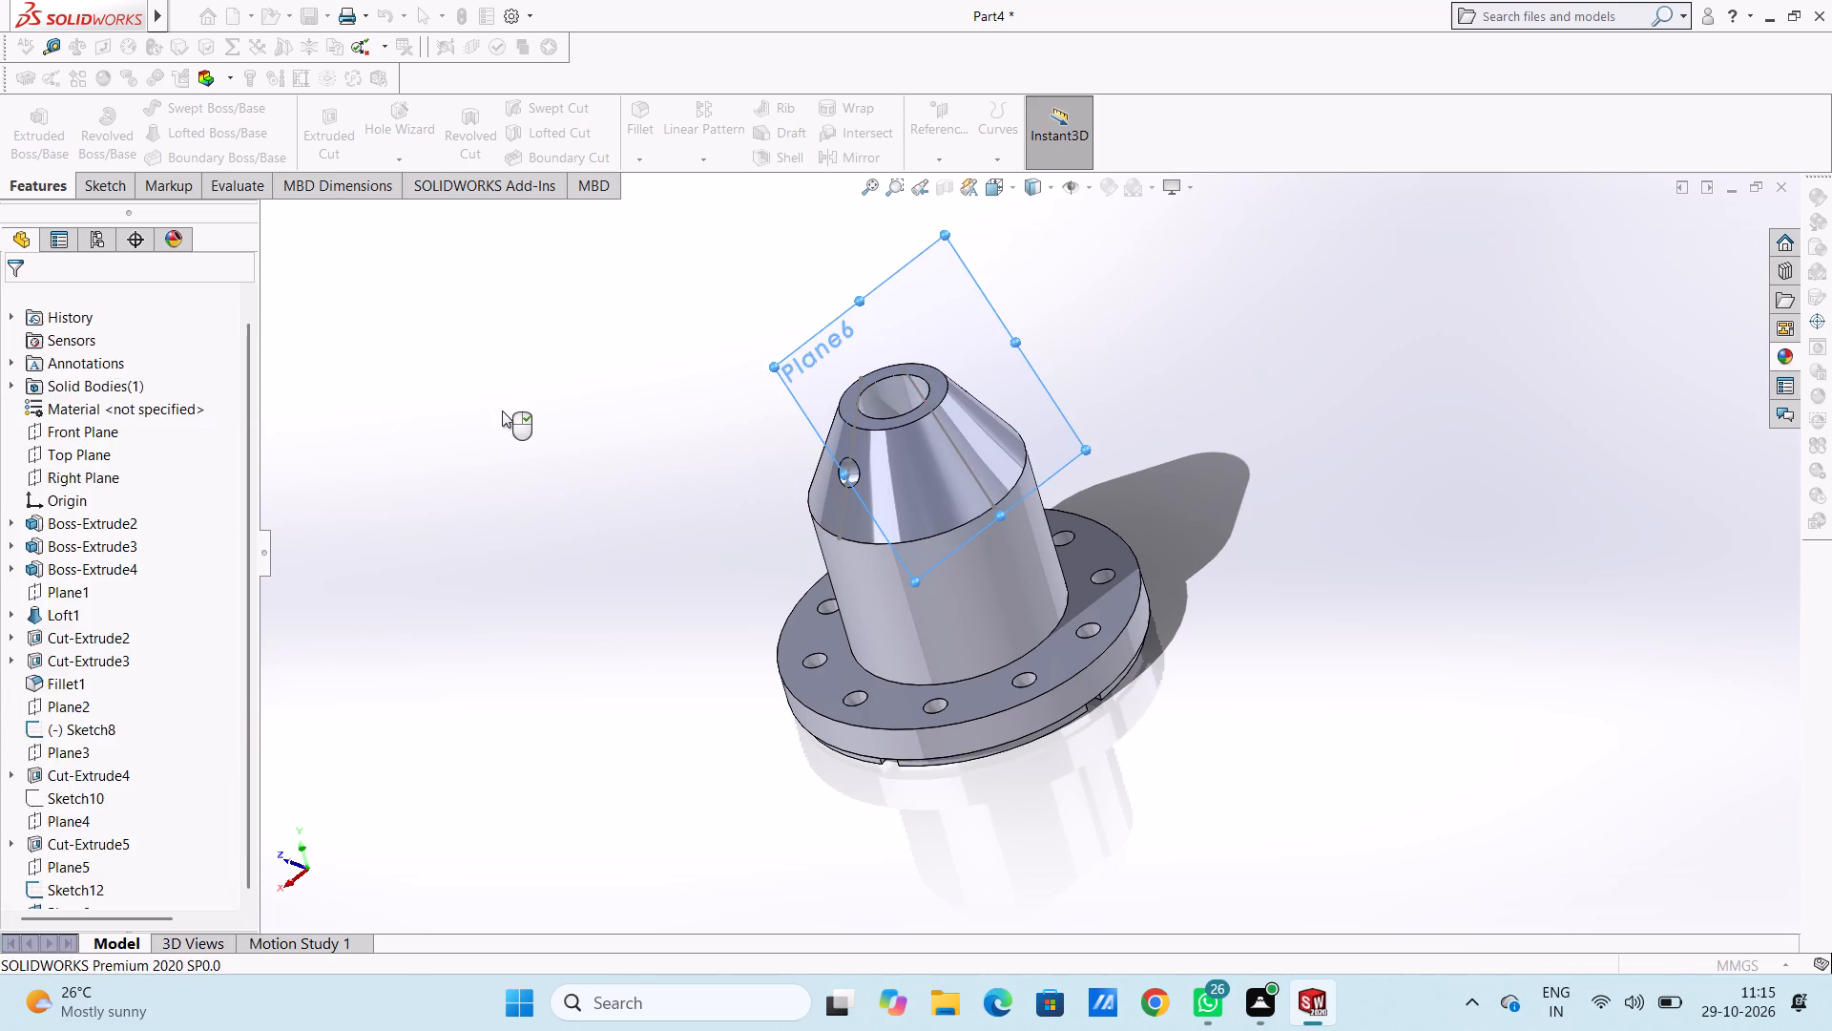
click(518, 422)
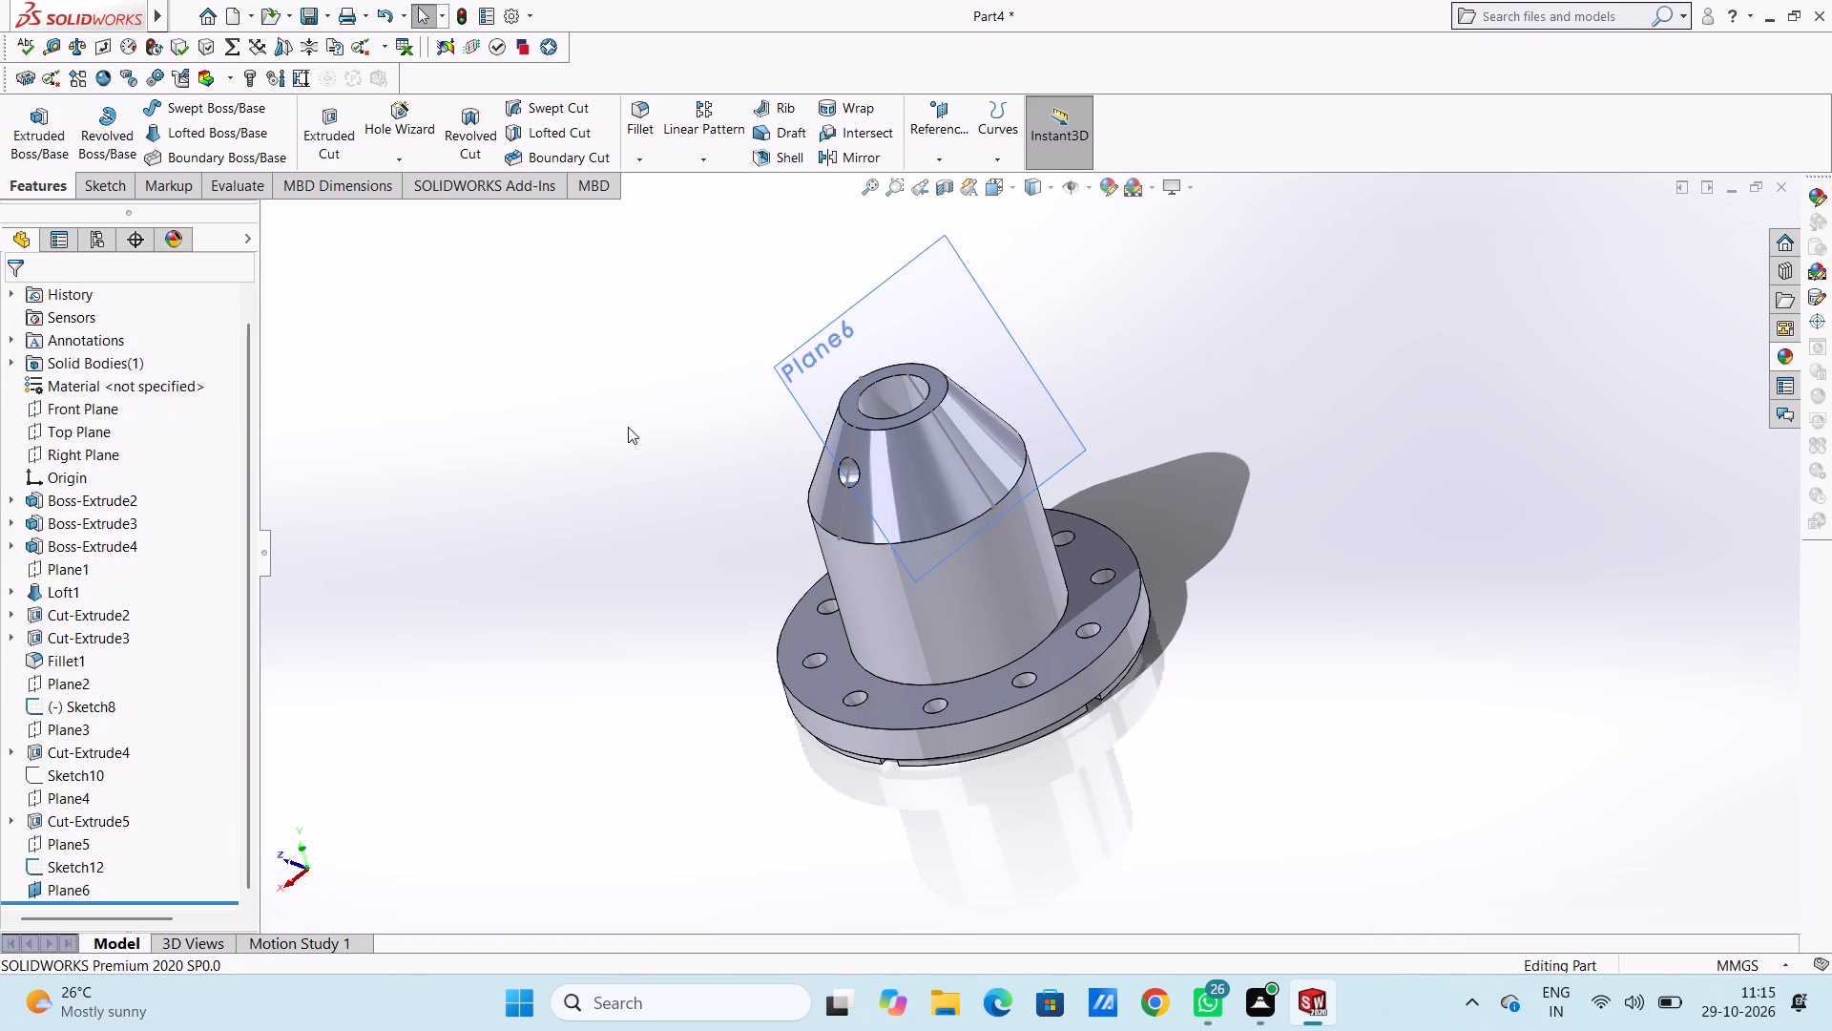
Start a sketch on Plane6 and draw a circle about 22 mm in diameter on the taper, centred vertically above the origin.
middle_drag(651, 426, 714, 410)
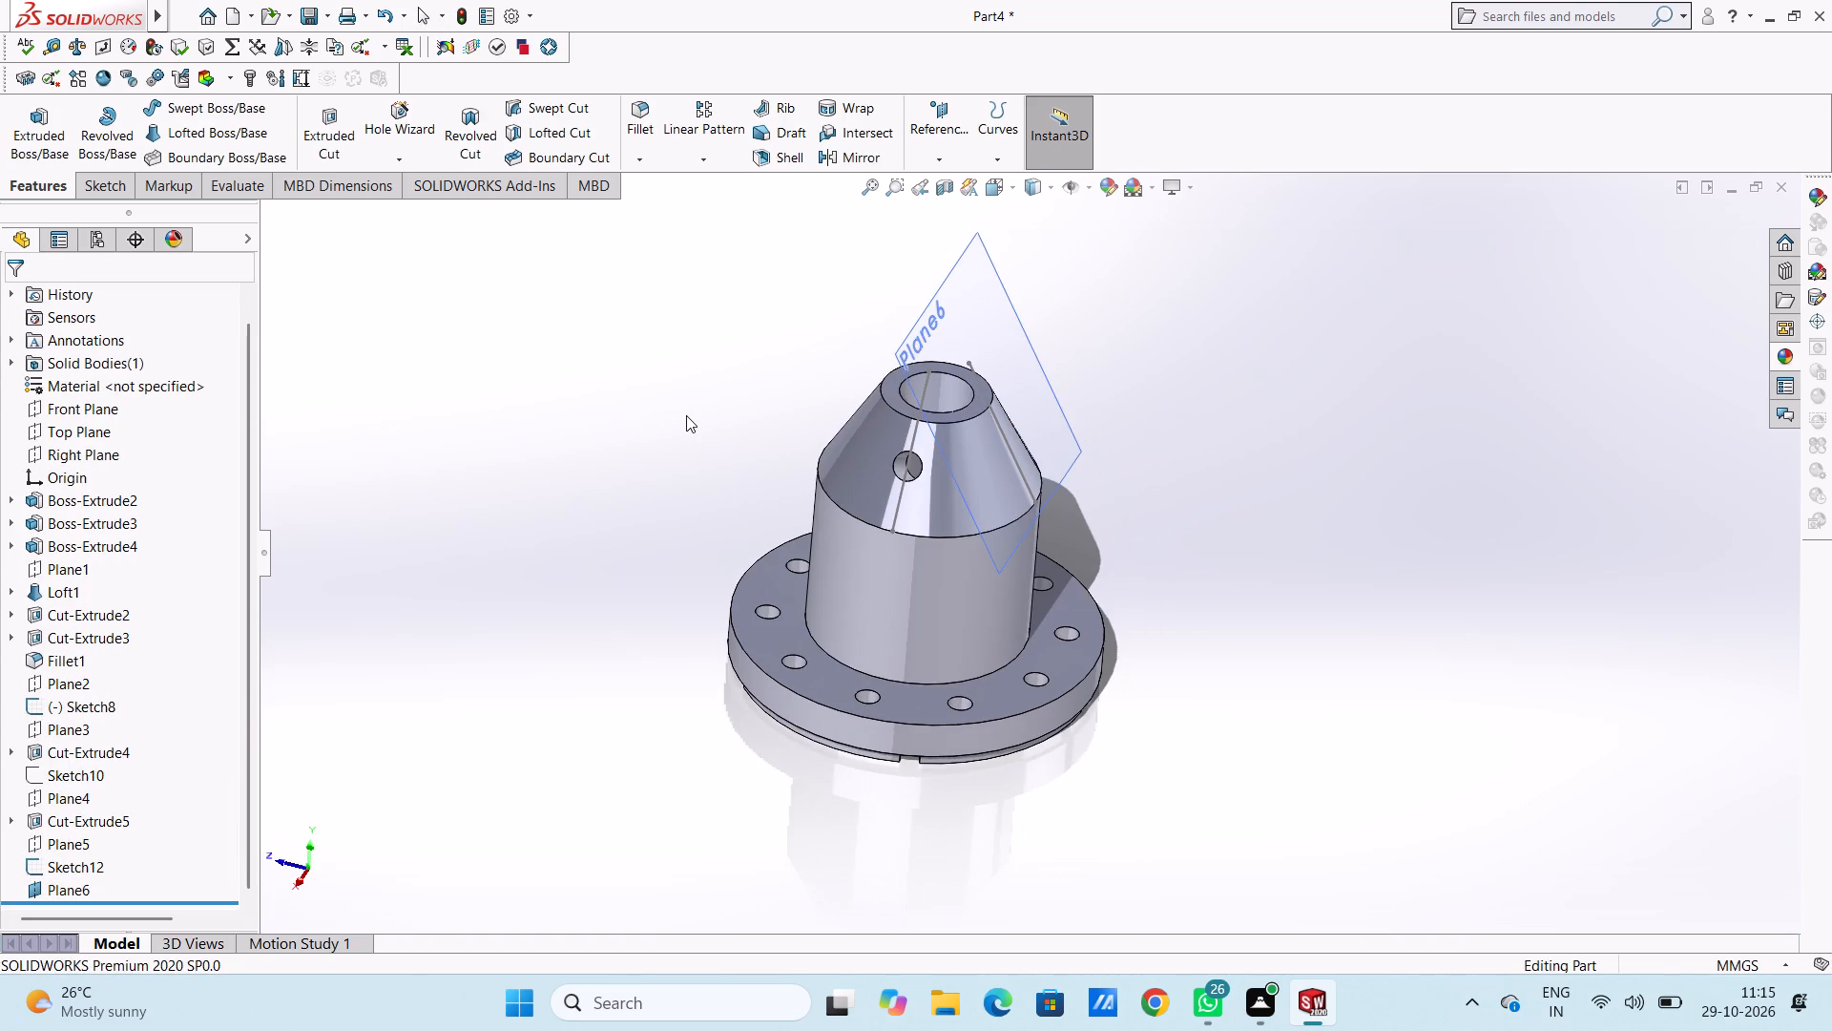
key(ctrl+4)
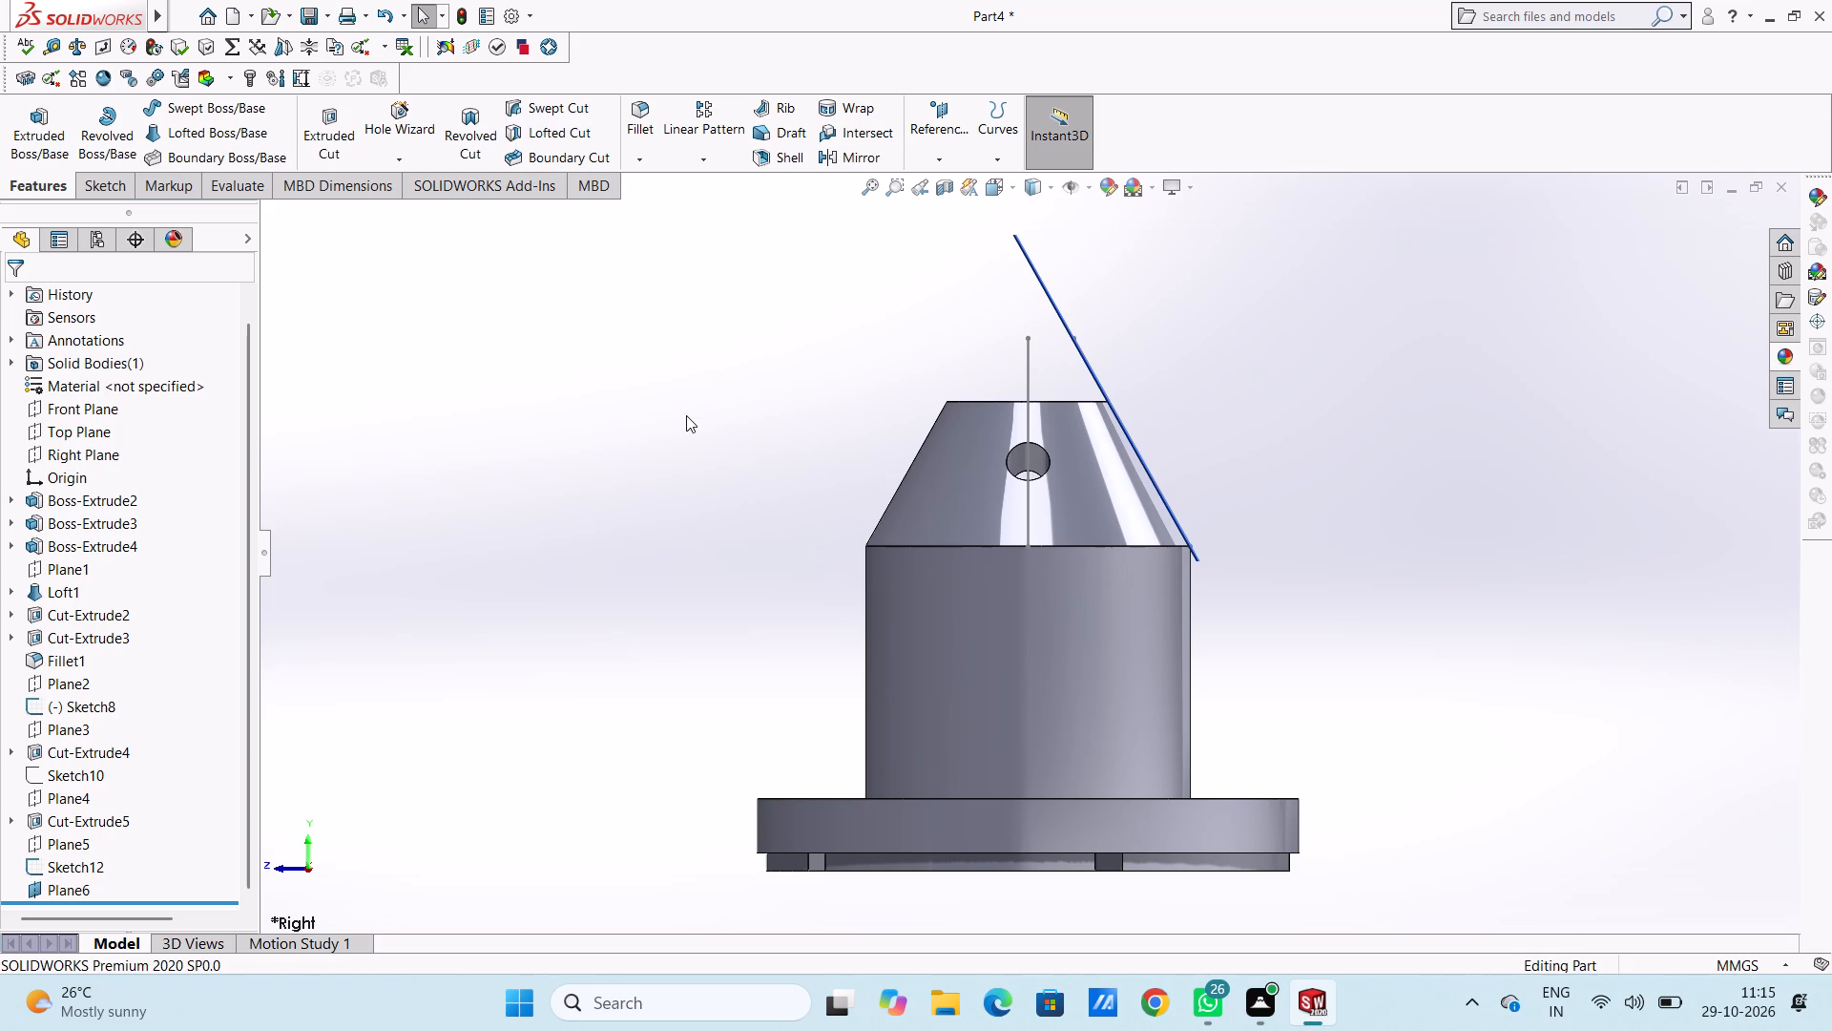
key(ctrl+2)
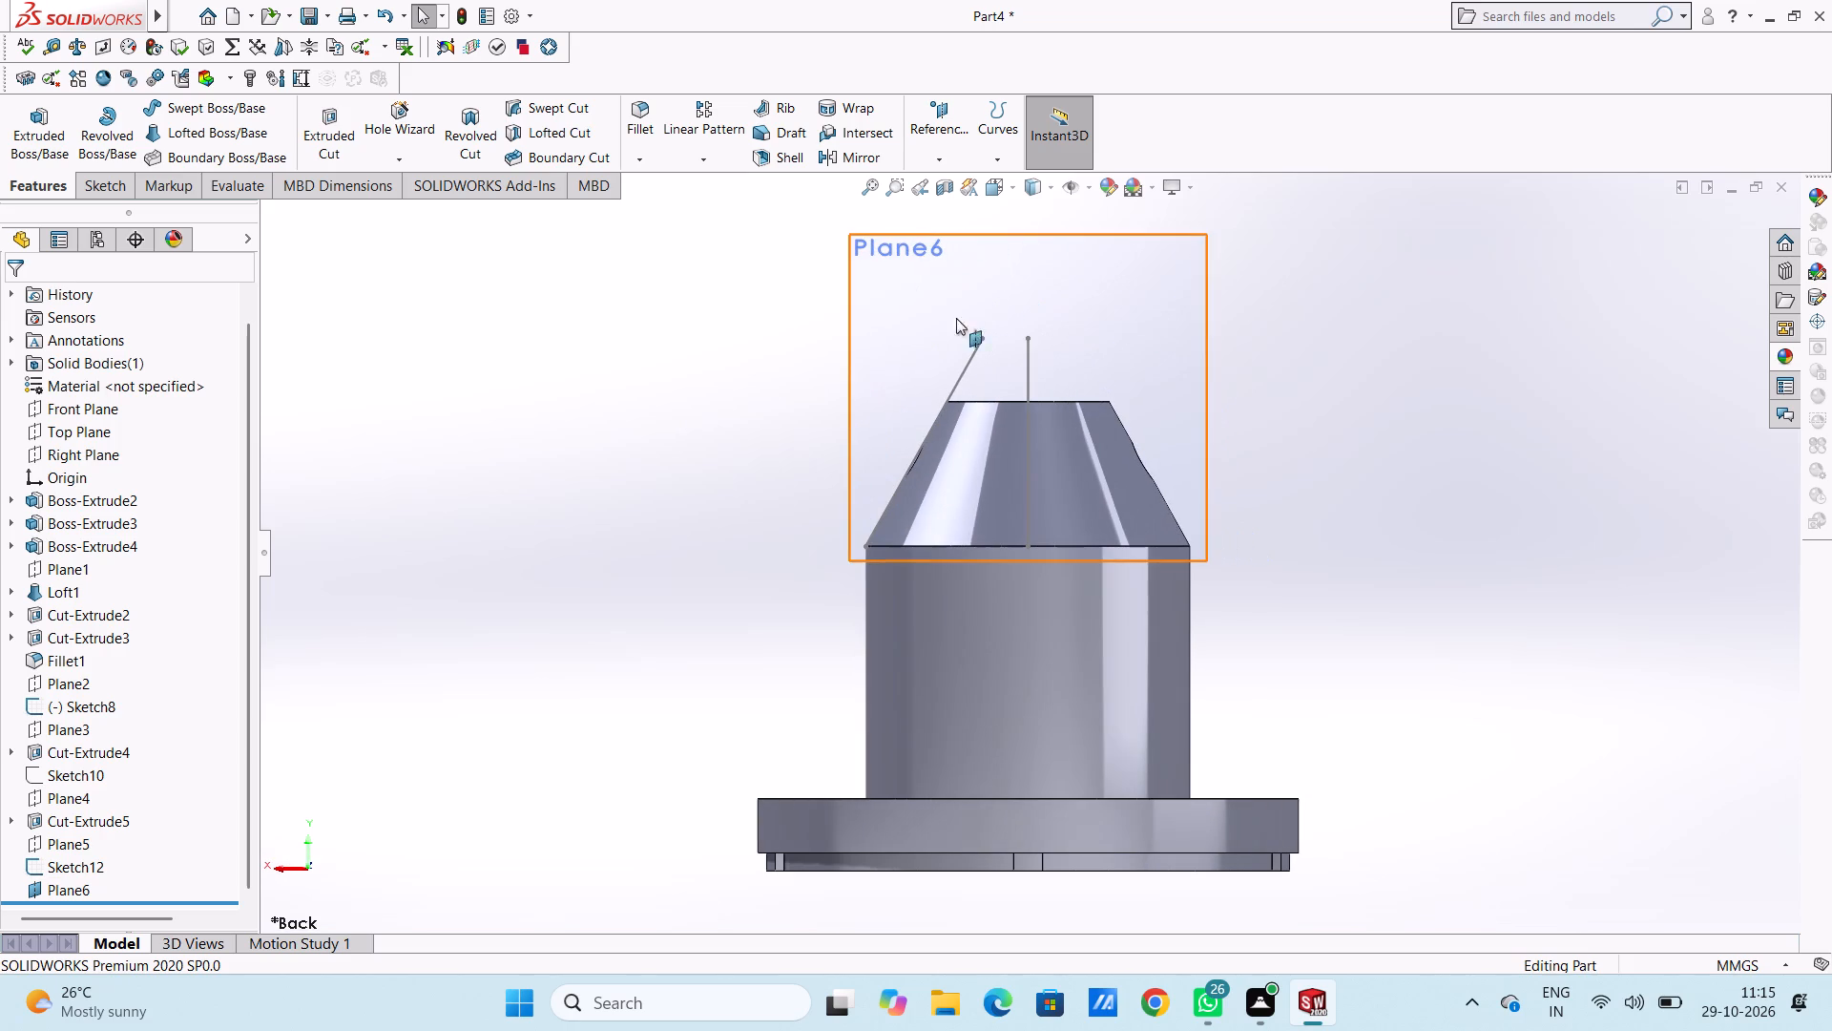
click(1076, 292)
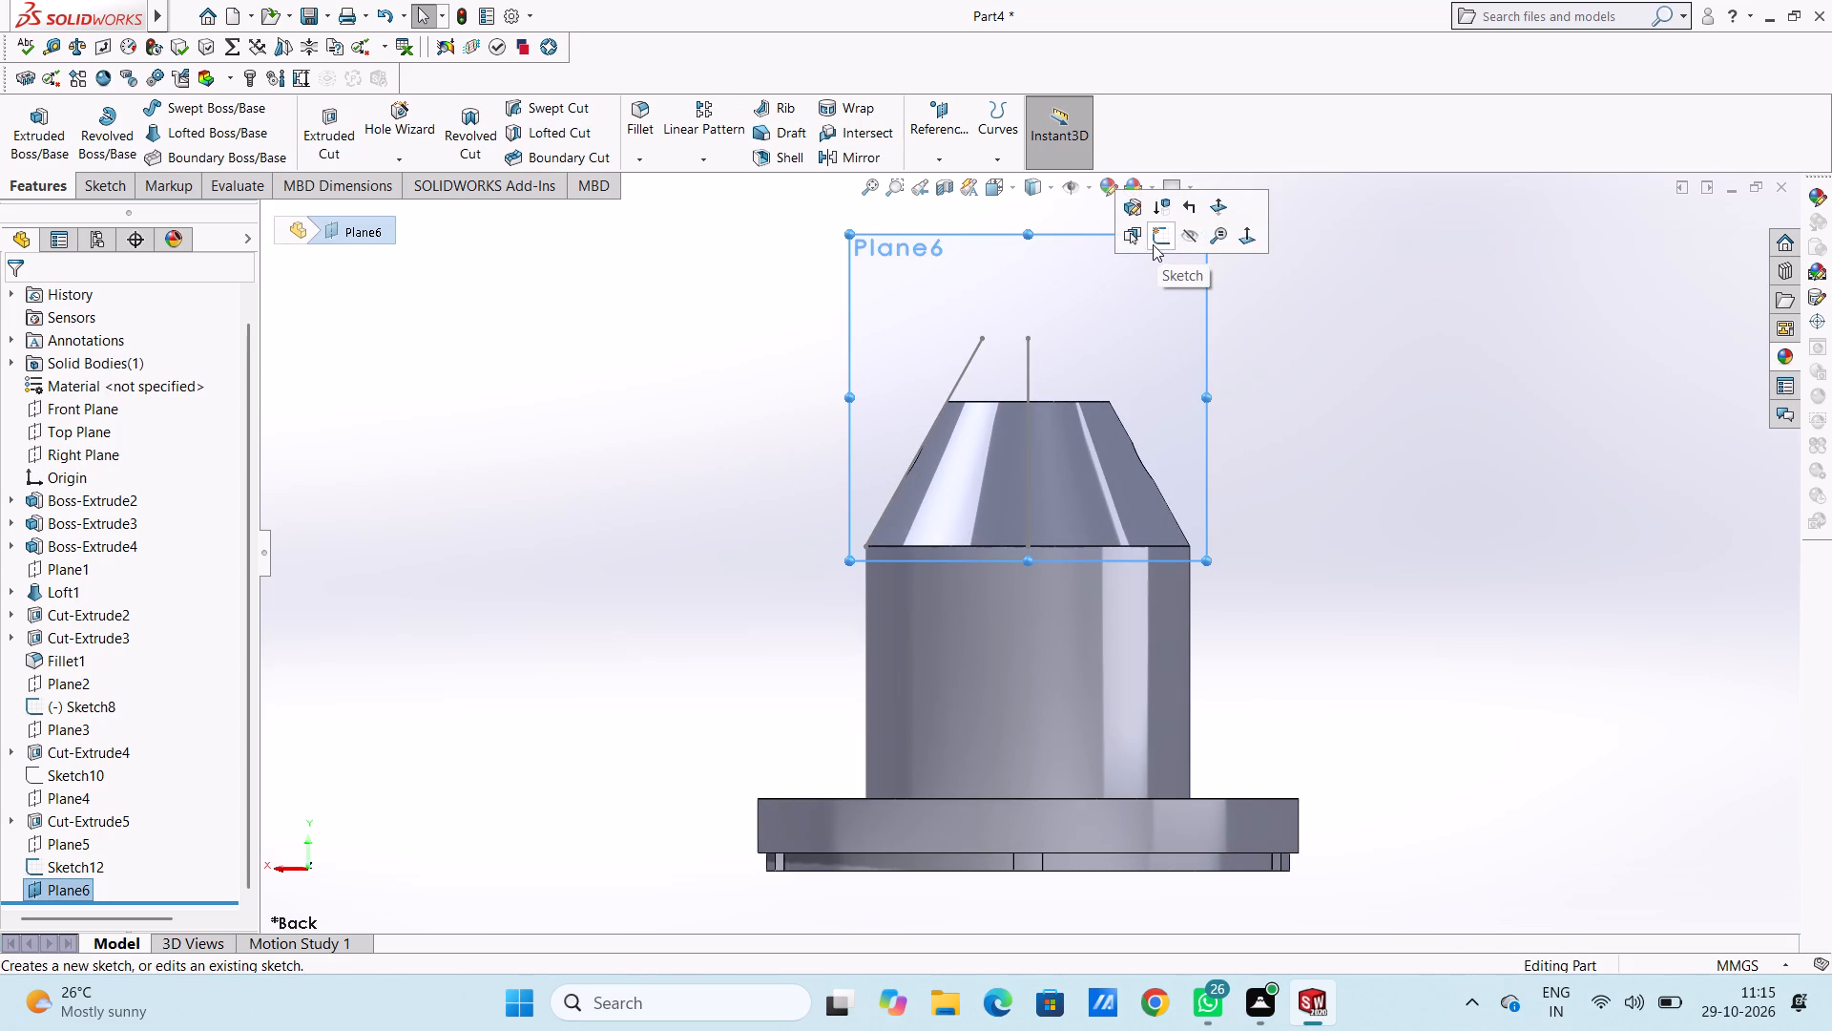
click(1153, 244)
click(757, 369)
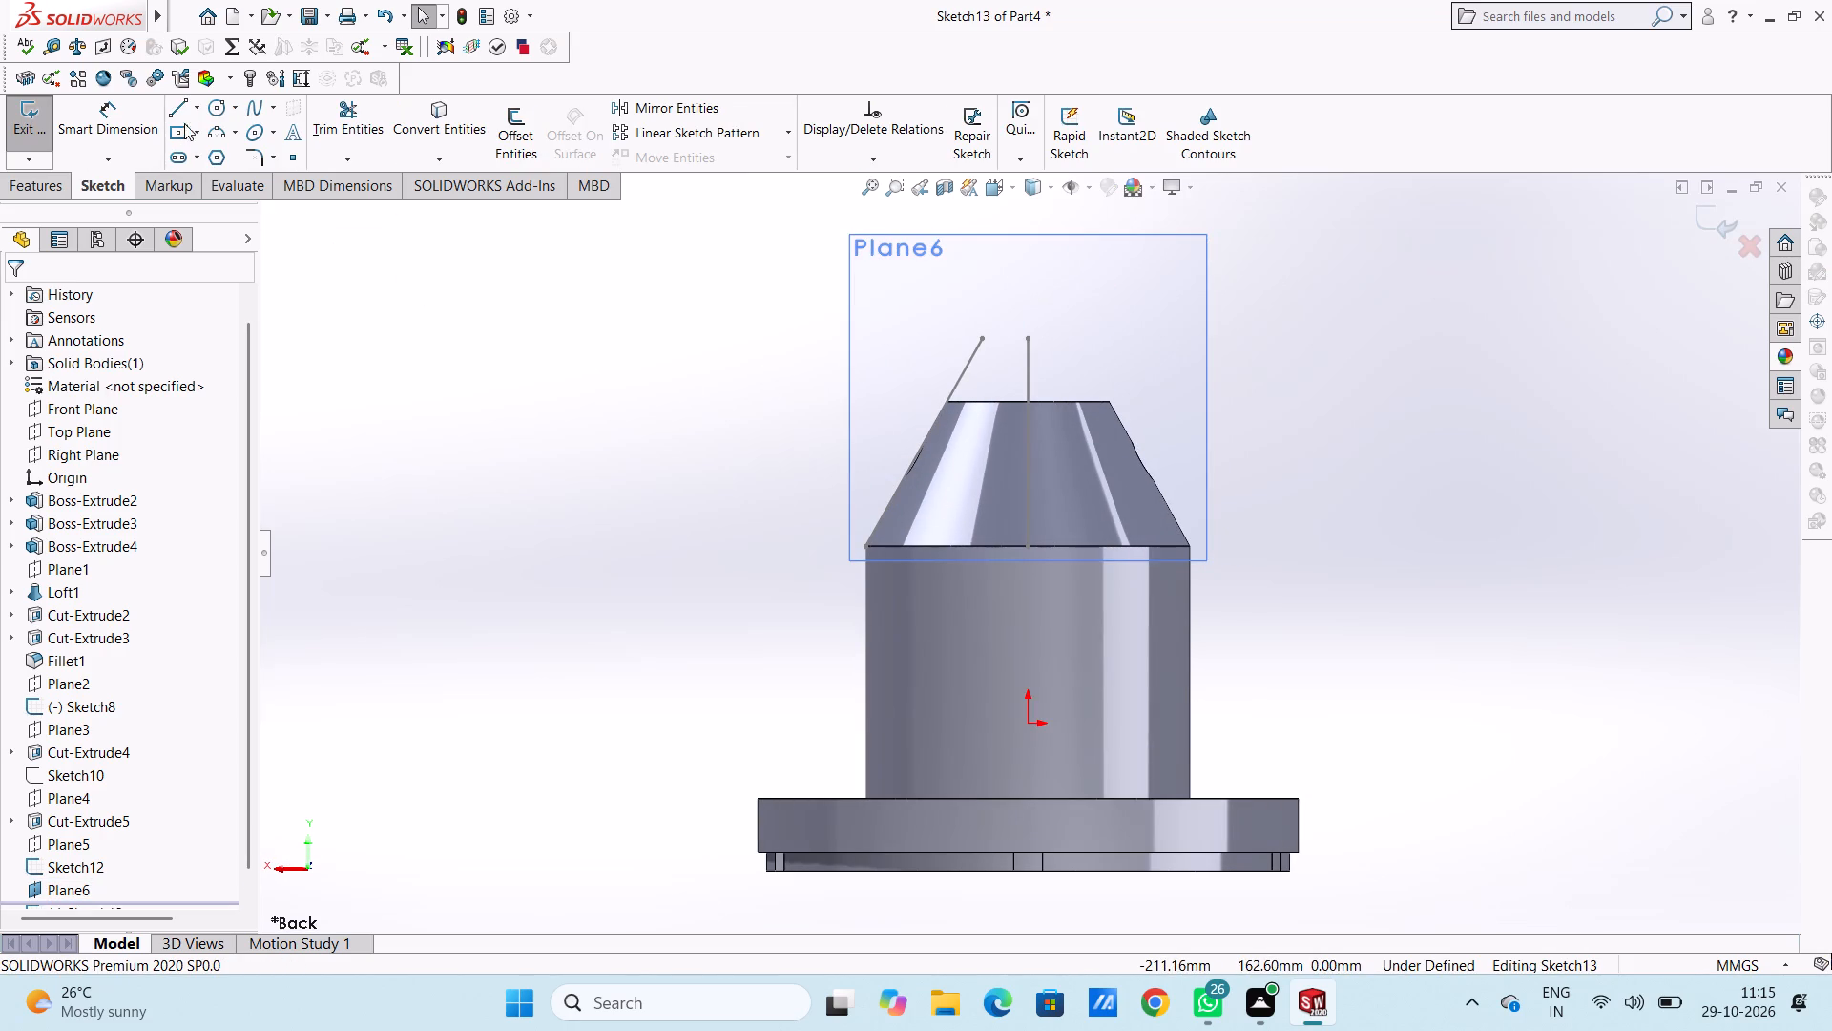
click(210, 104)
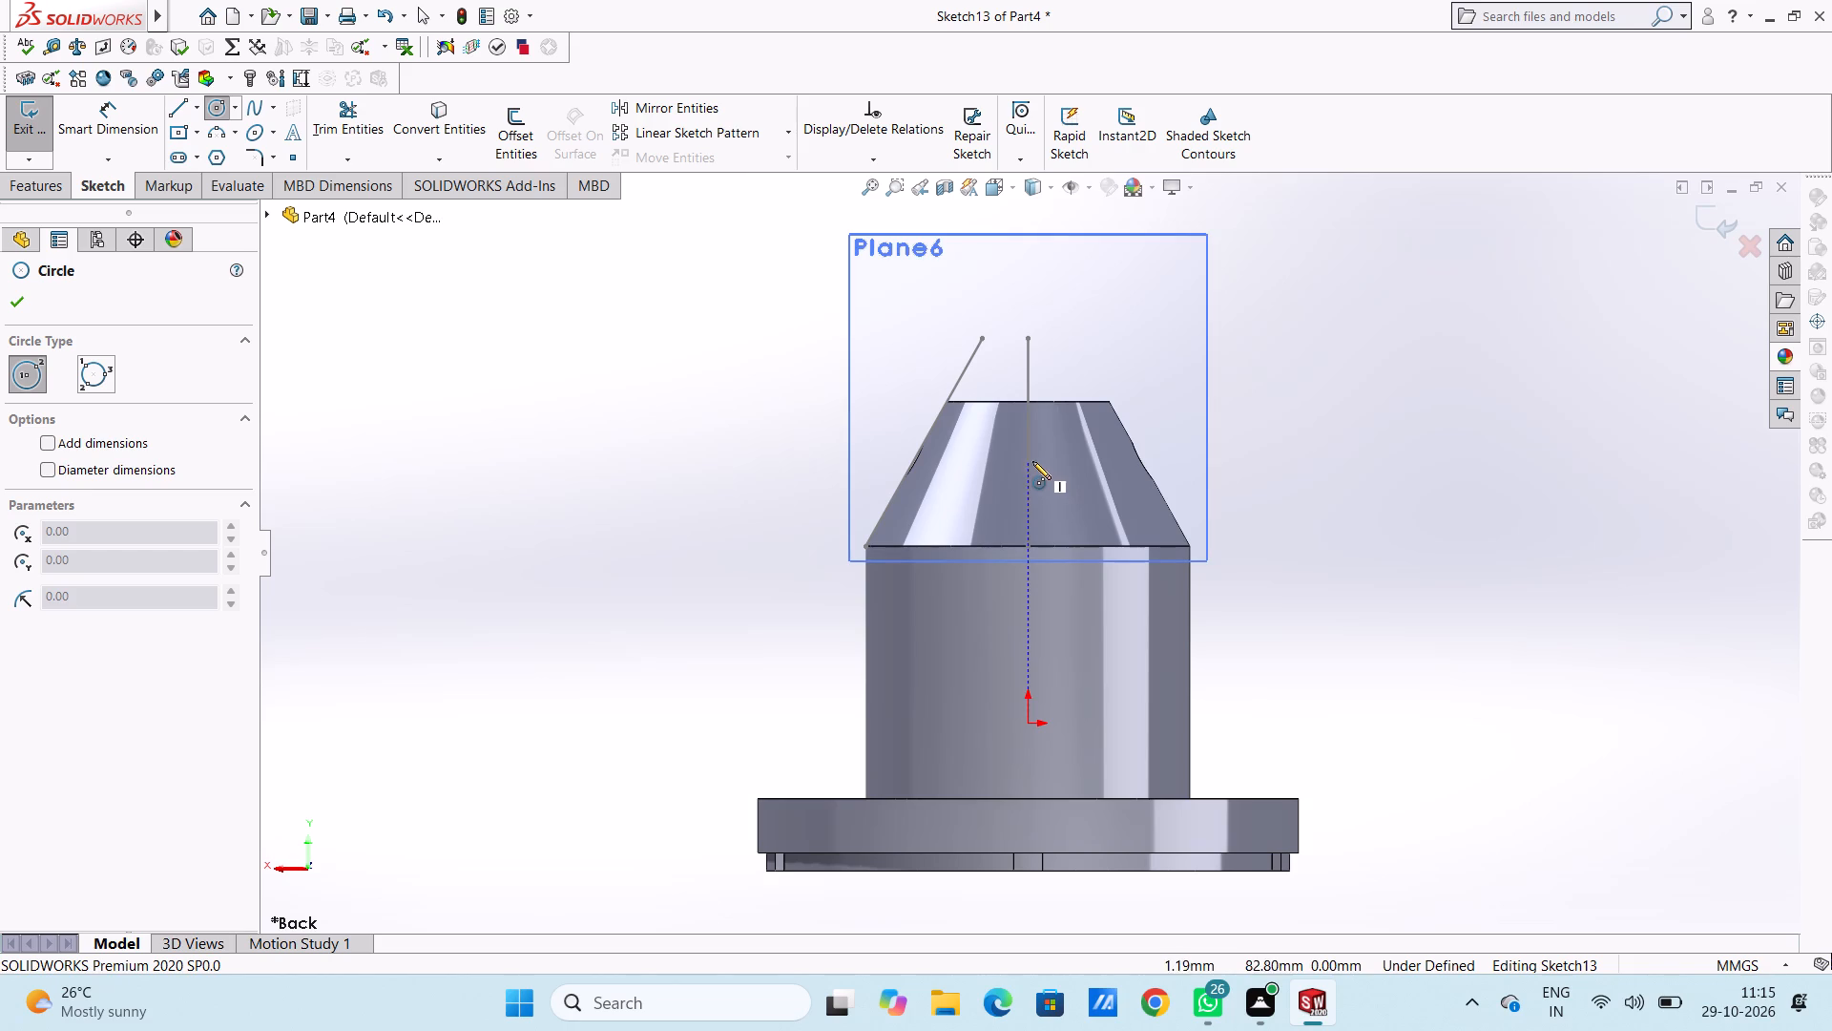
click(1027, 452)
click(1057, 476)
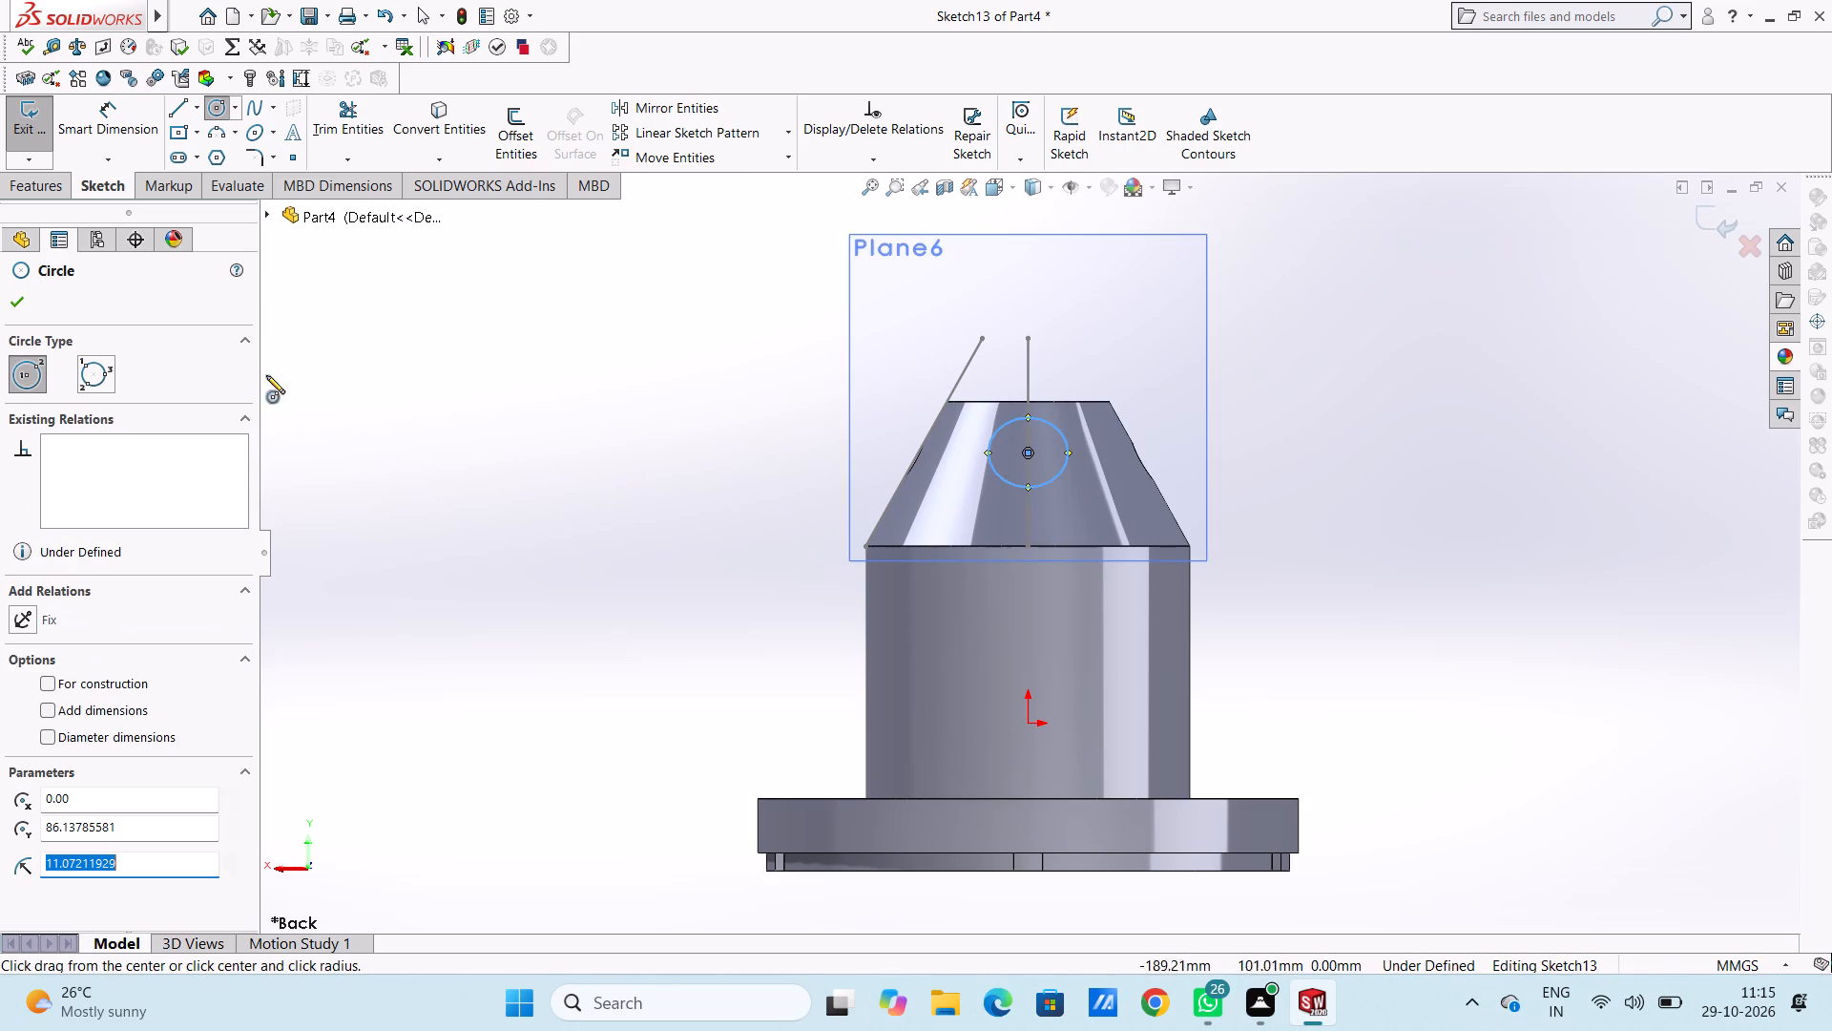
click(15, 291)
click(497, 343)
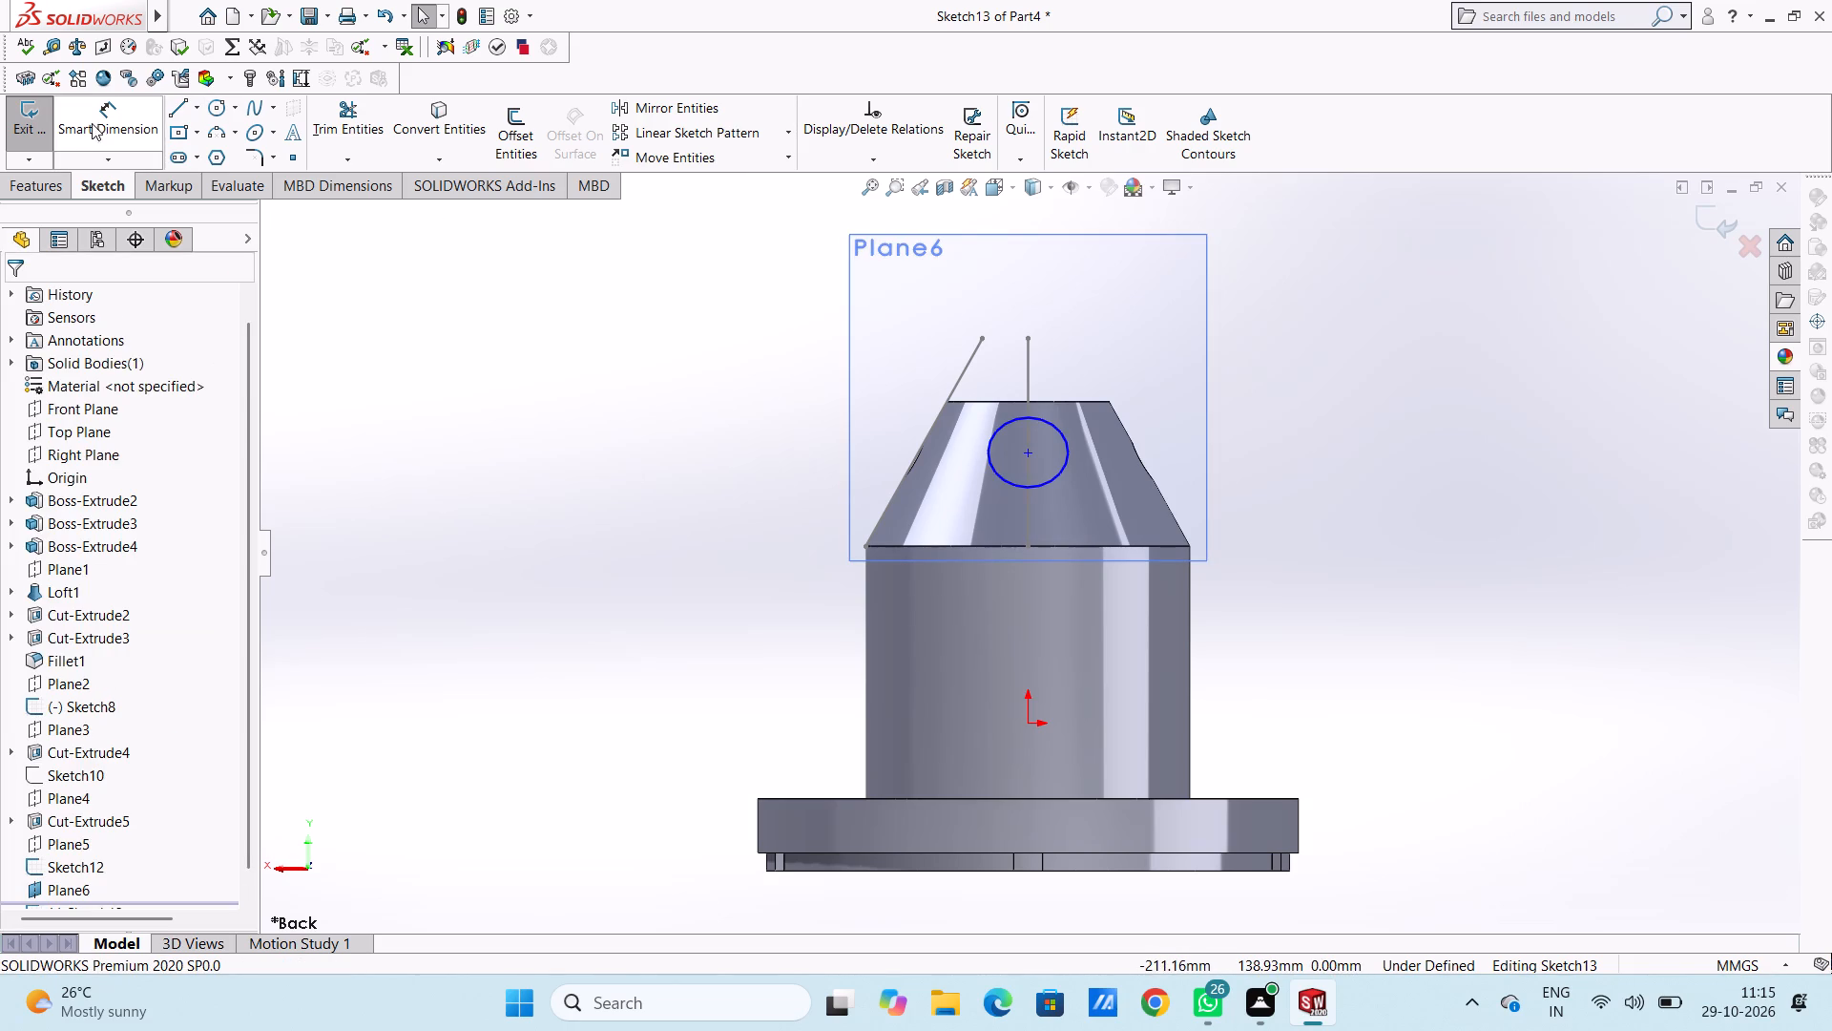
Dimension the circle on Plane6 with a diameter of 12 mm.
click(93, 122)
click(1065, 471)
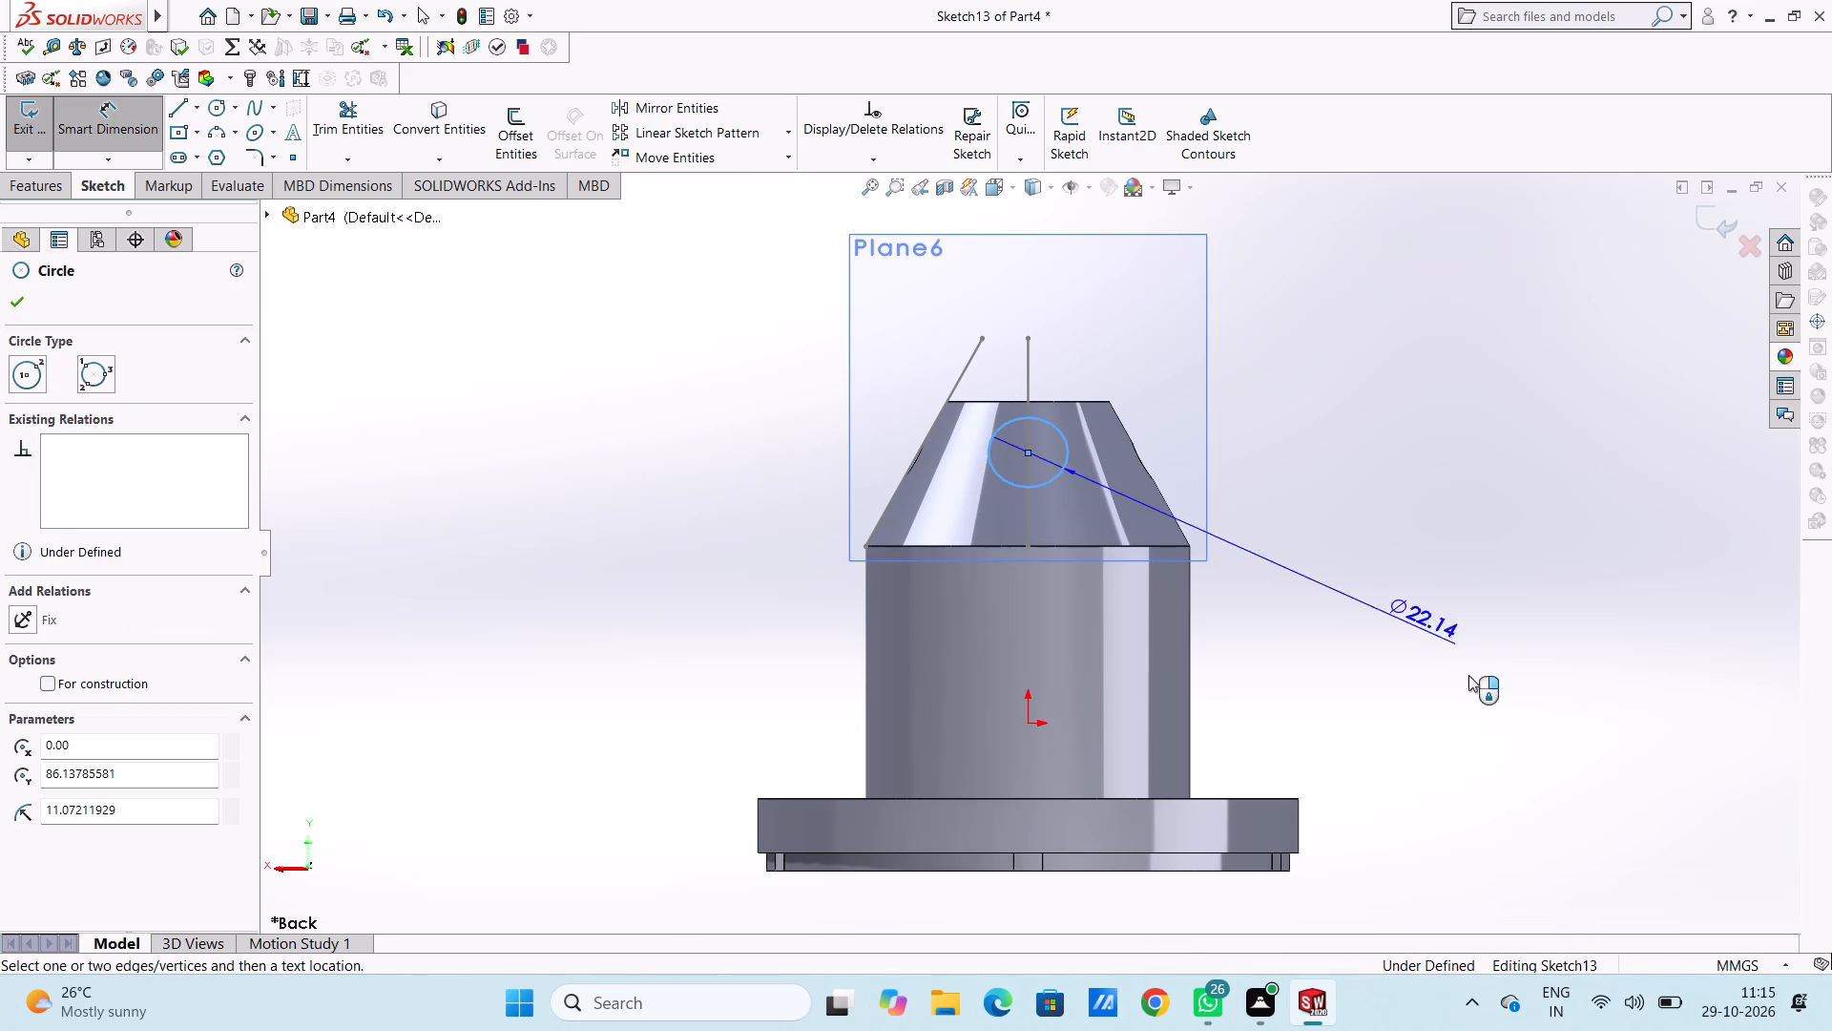
click(1480, 684)
text(12)
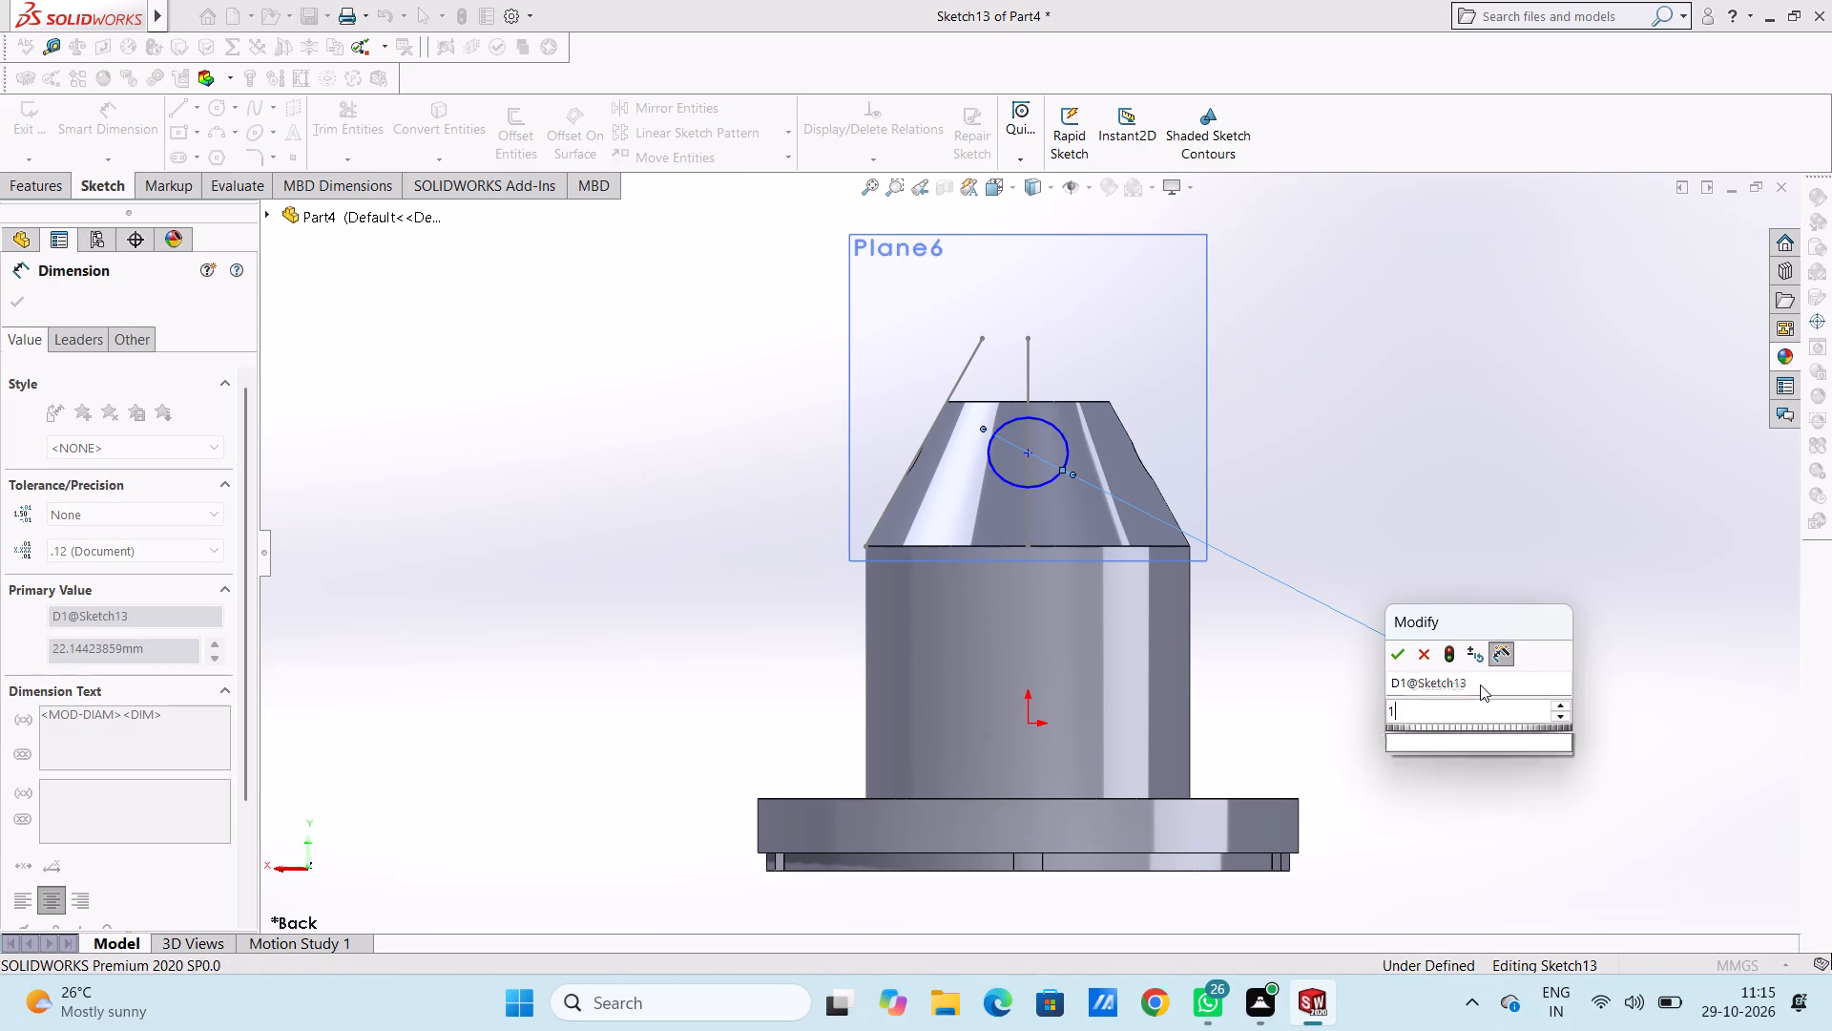
key(Return)
click(1433, 508)
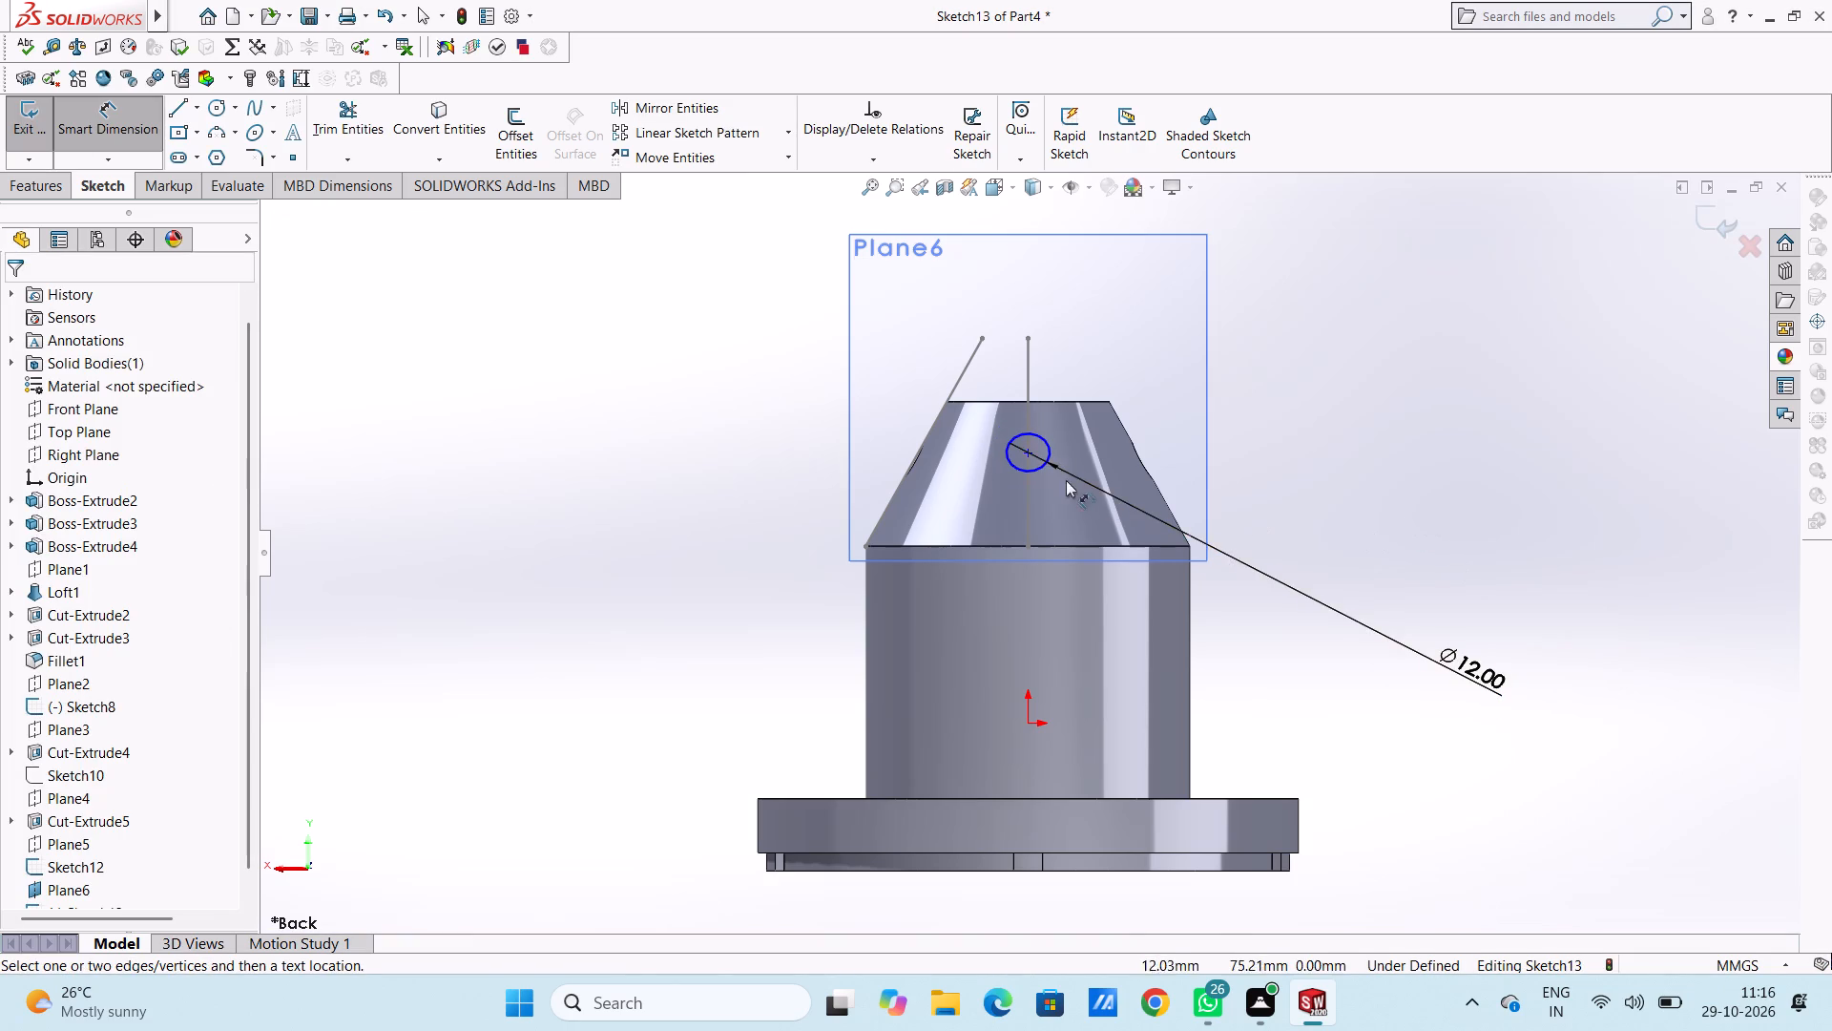
Dimension the circle's centre 30 mm from the taper's top edge.
click(1028, 456)
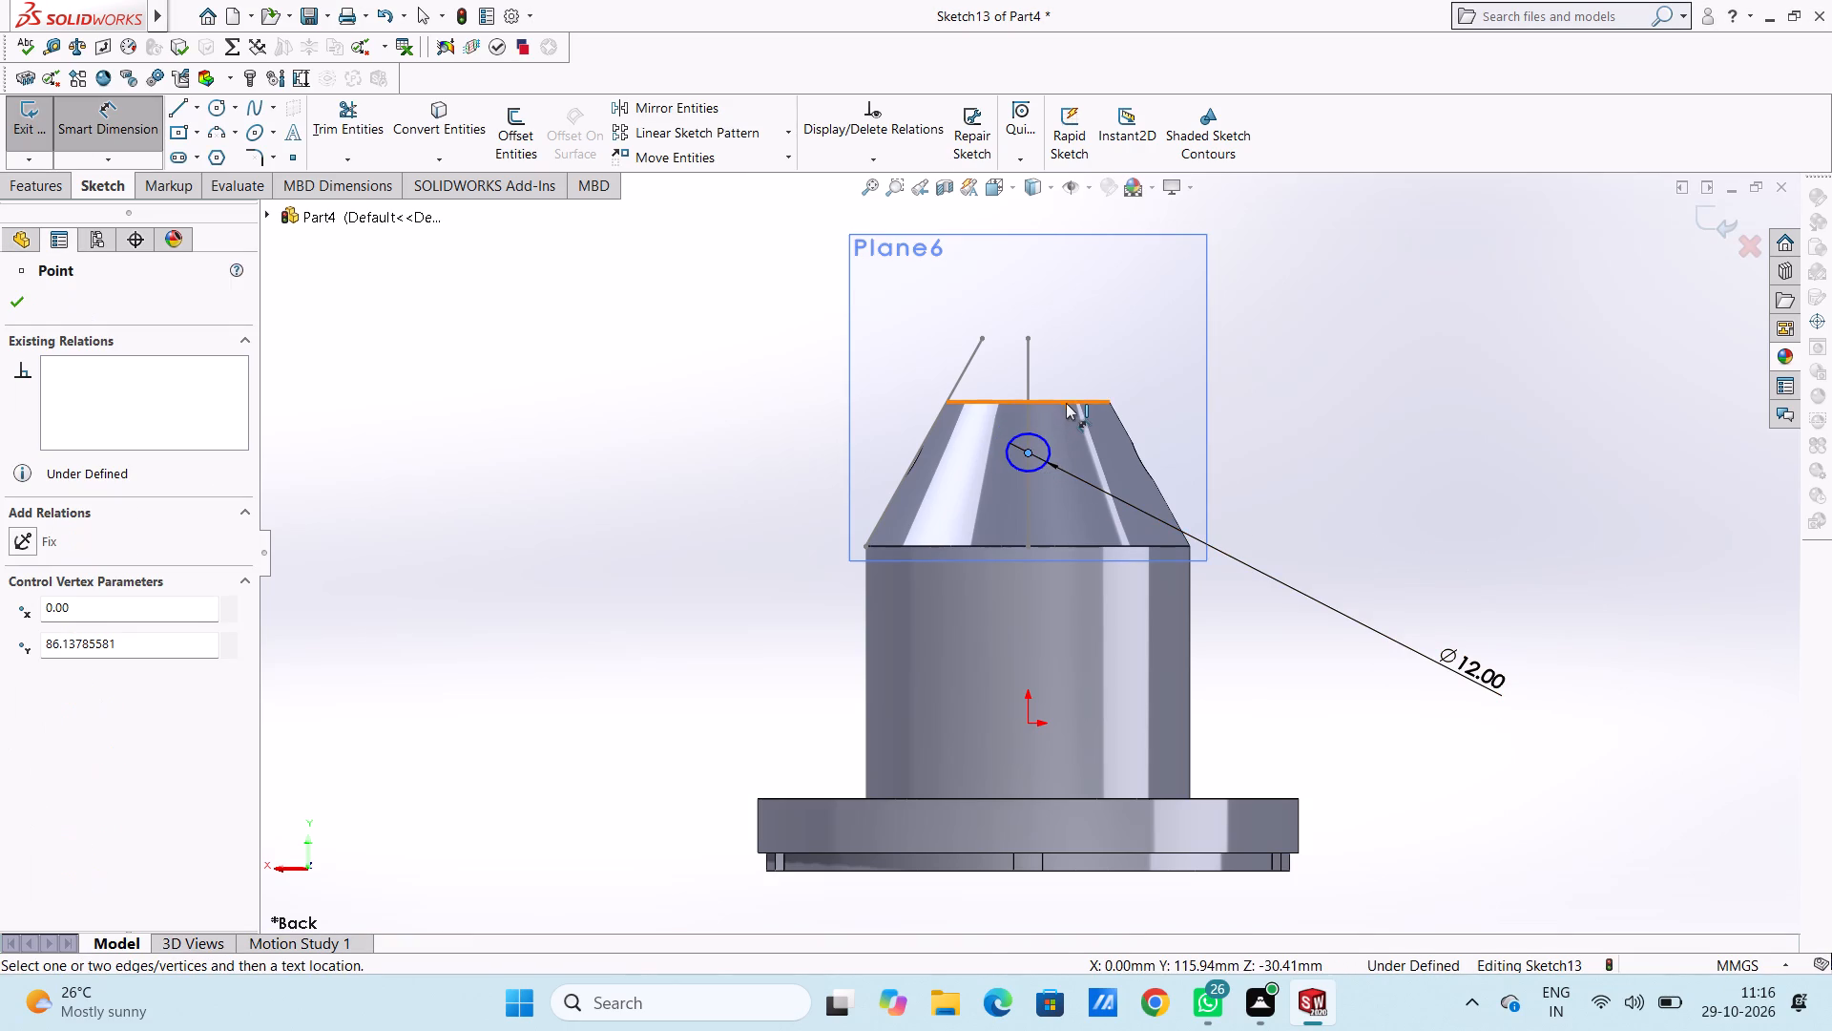
click(1066, 403)
click(1430, 428)
text(30)
key(Return)
click(1340, 323)
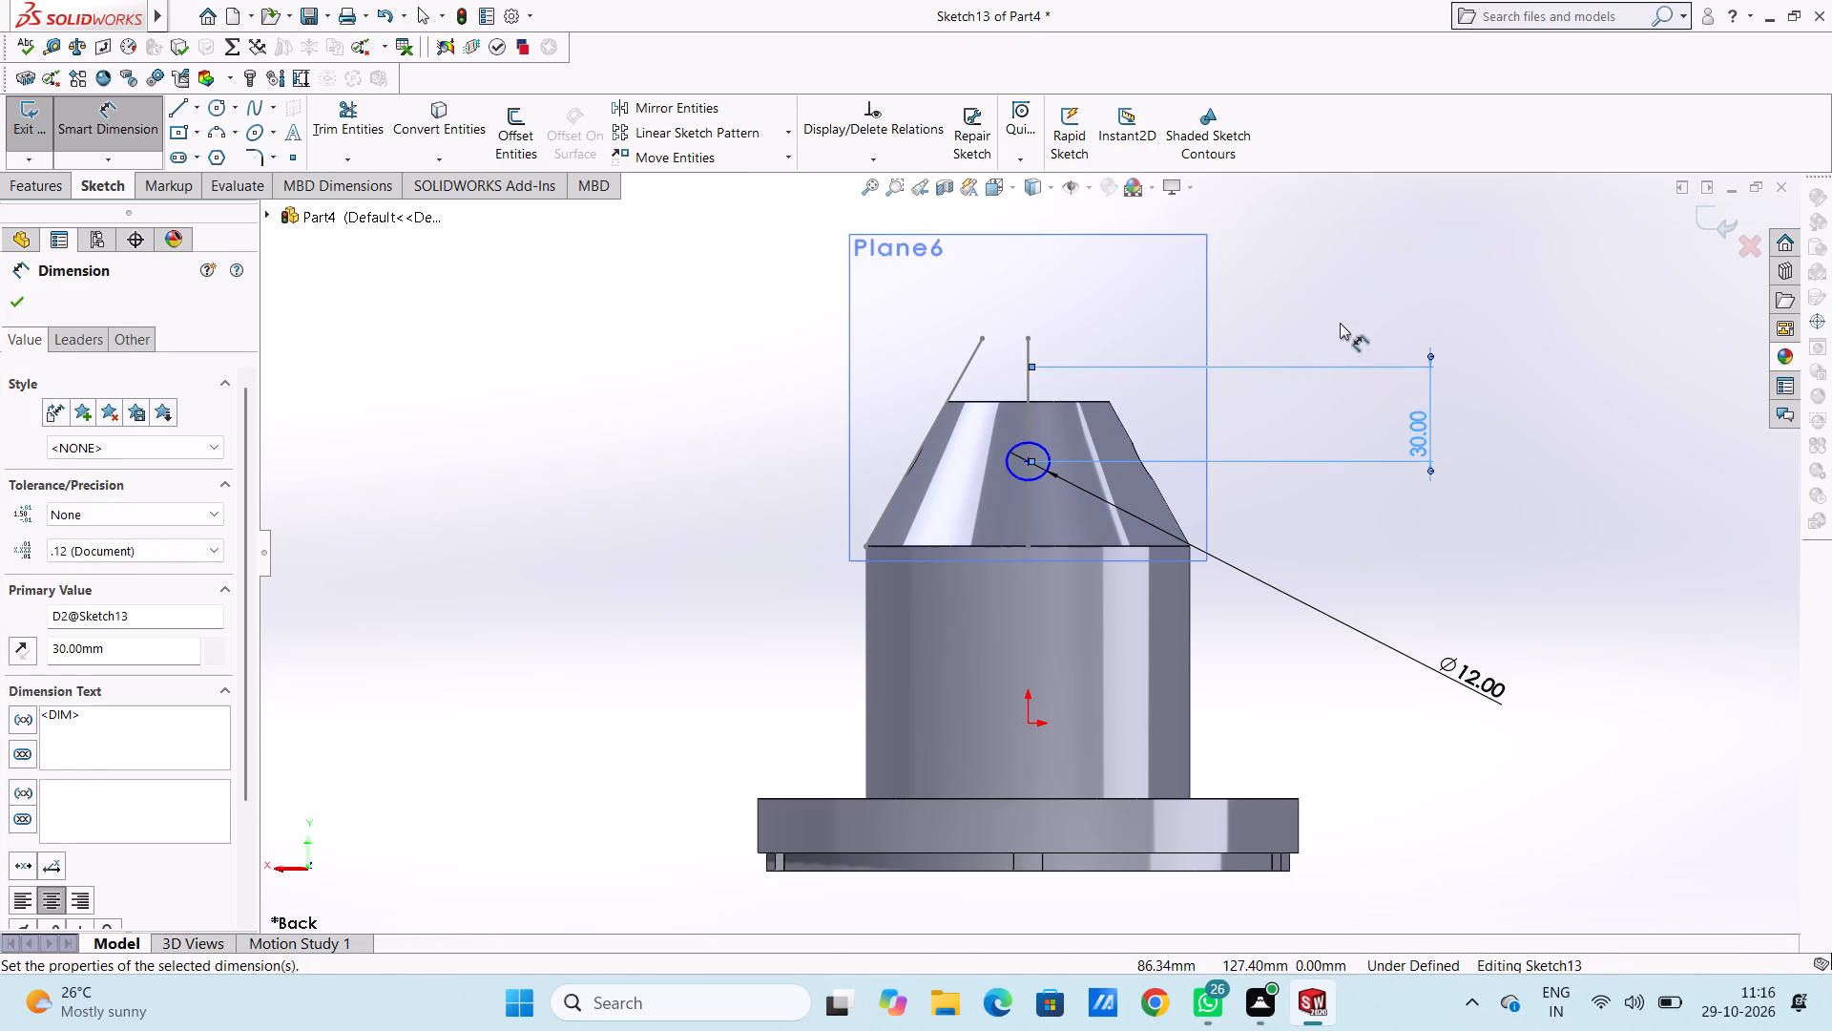
Dimension the circle's centre horizontally 45 mm from the side edge of the cylinder.
click(1028, 463)
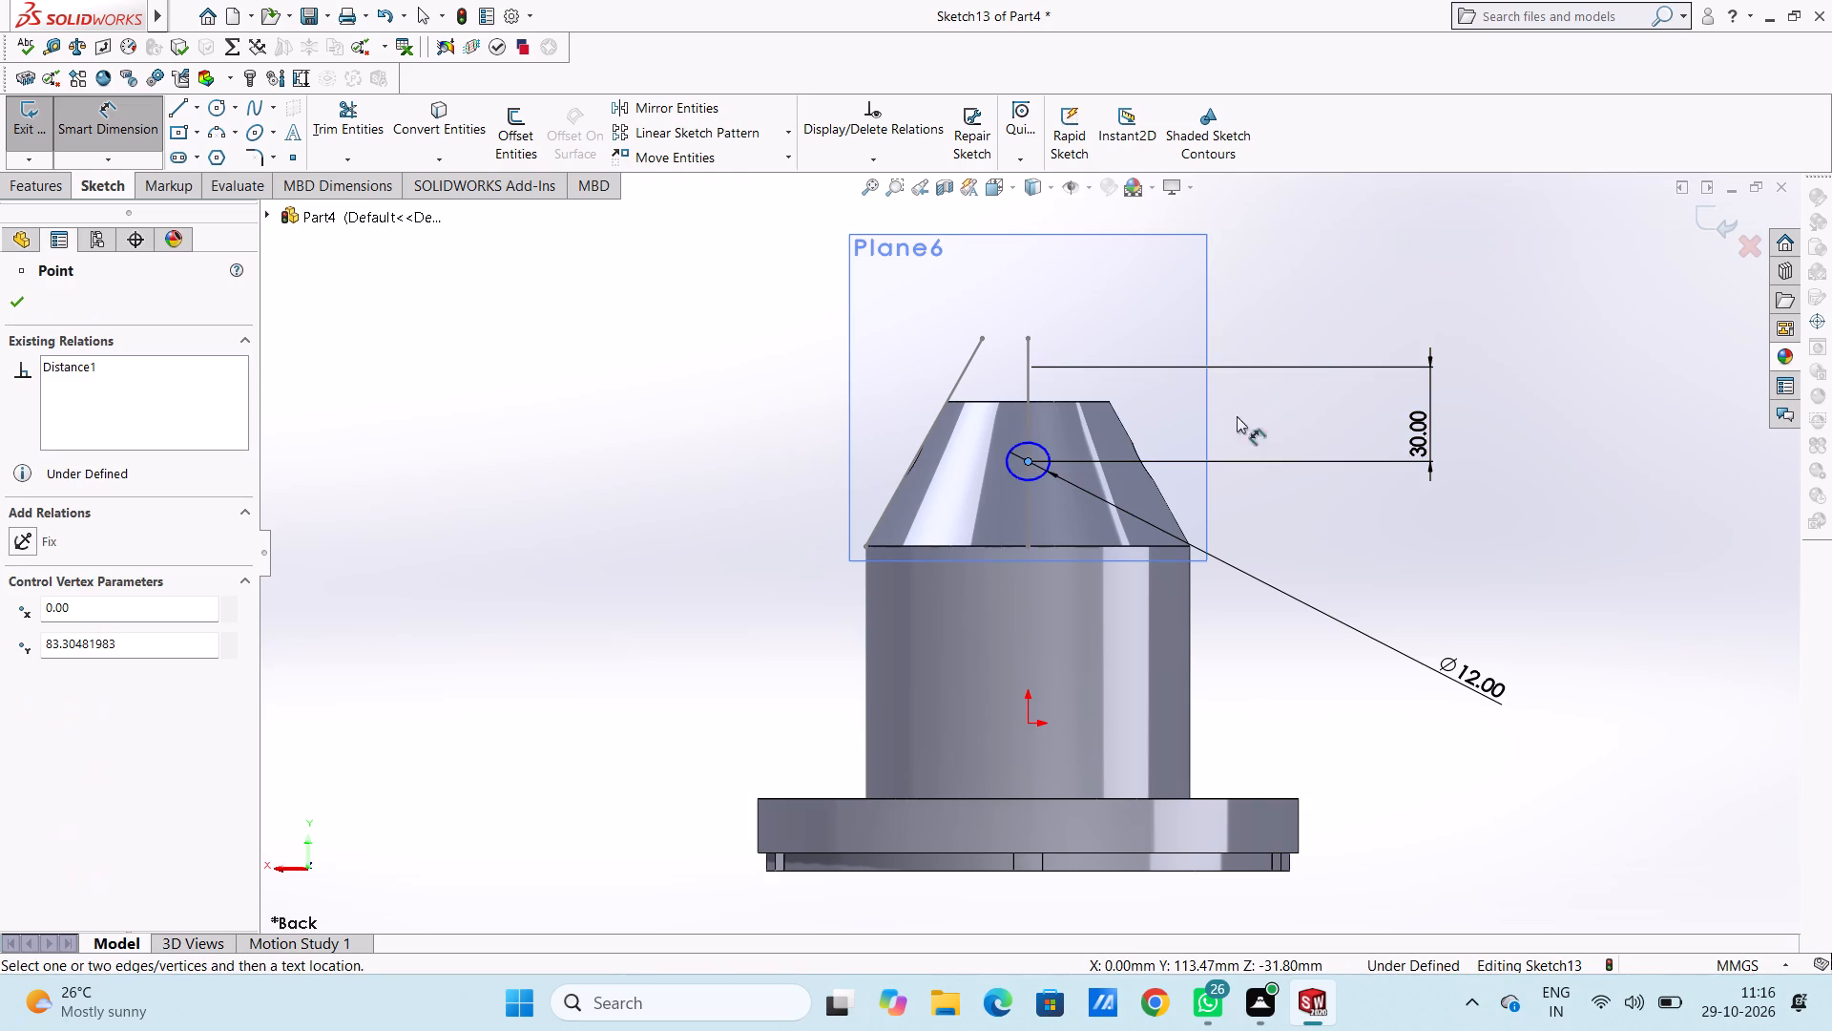
click(1194, 618)
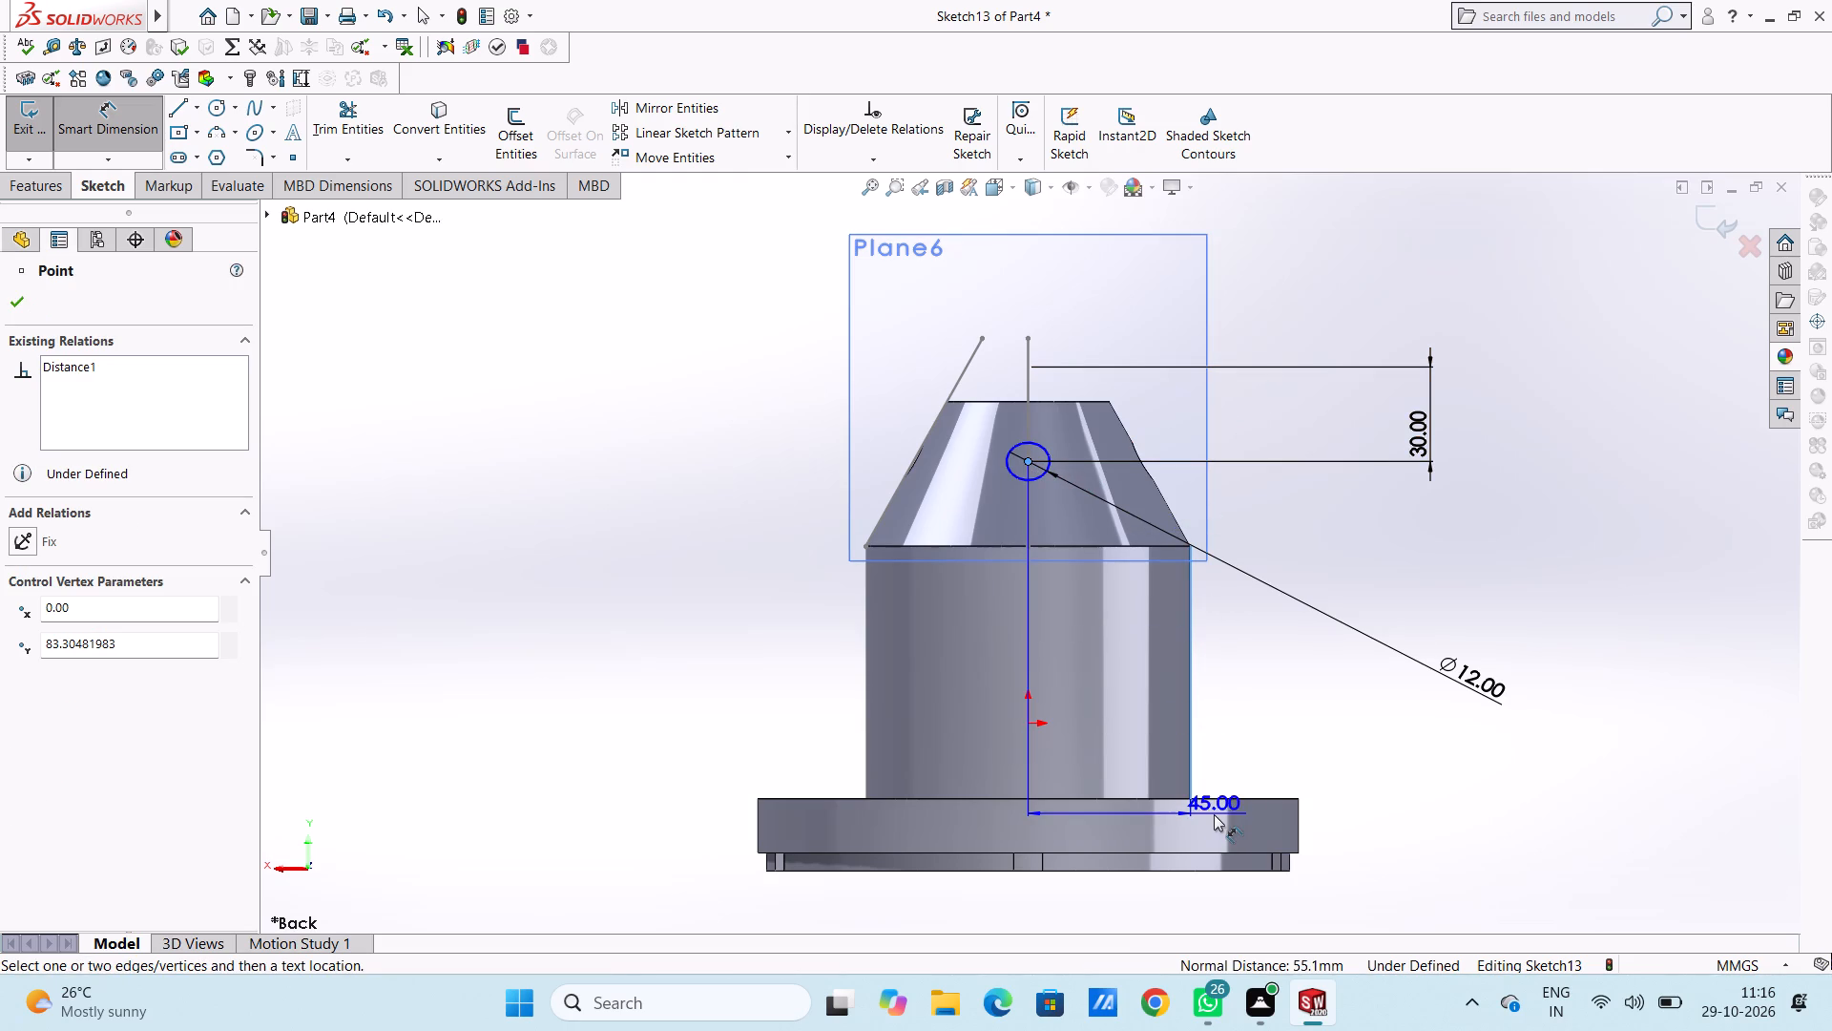
scroll(1214, 814, up, 4)
click(1117, 828)
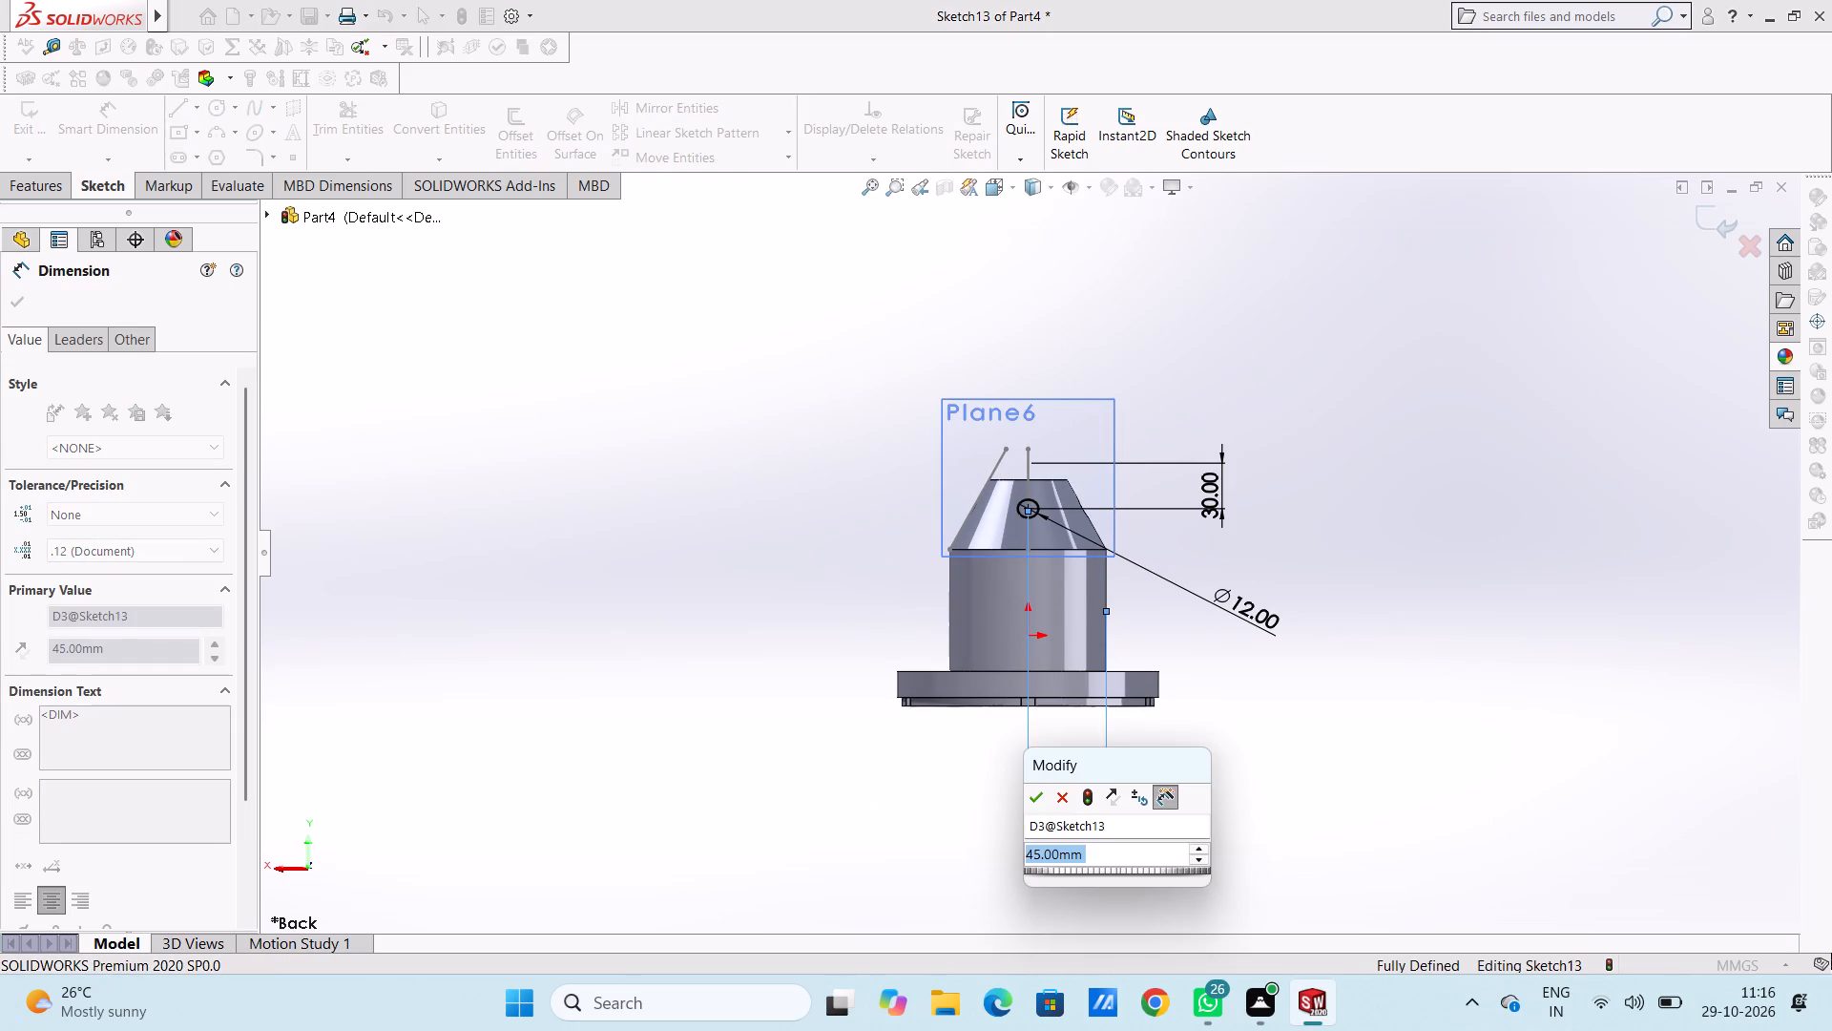
click(1032, 794)
click(1009, 795)
Cut-extrude the 12 mm circle on Plane6 into the taper, blind to a depth of 40 mm.
scroll(1001, 495, down, 3)
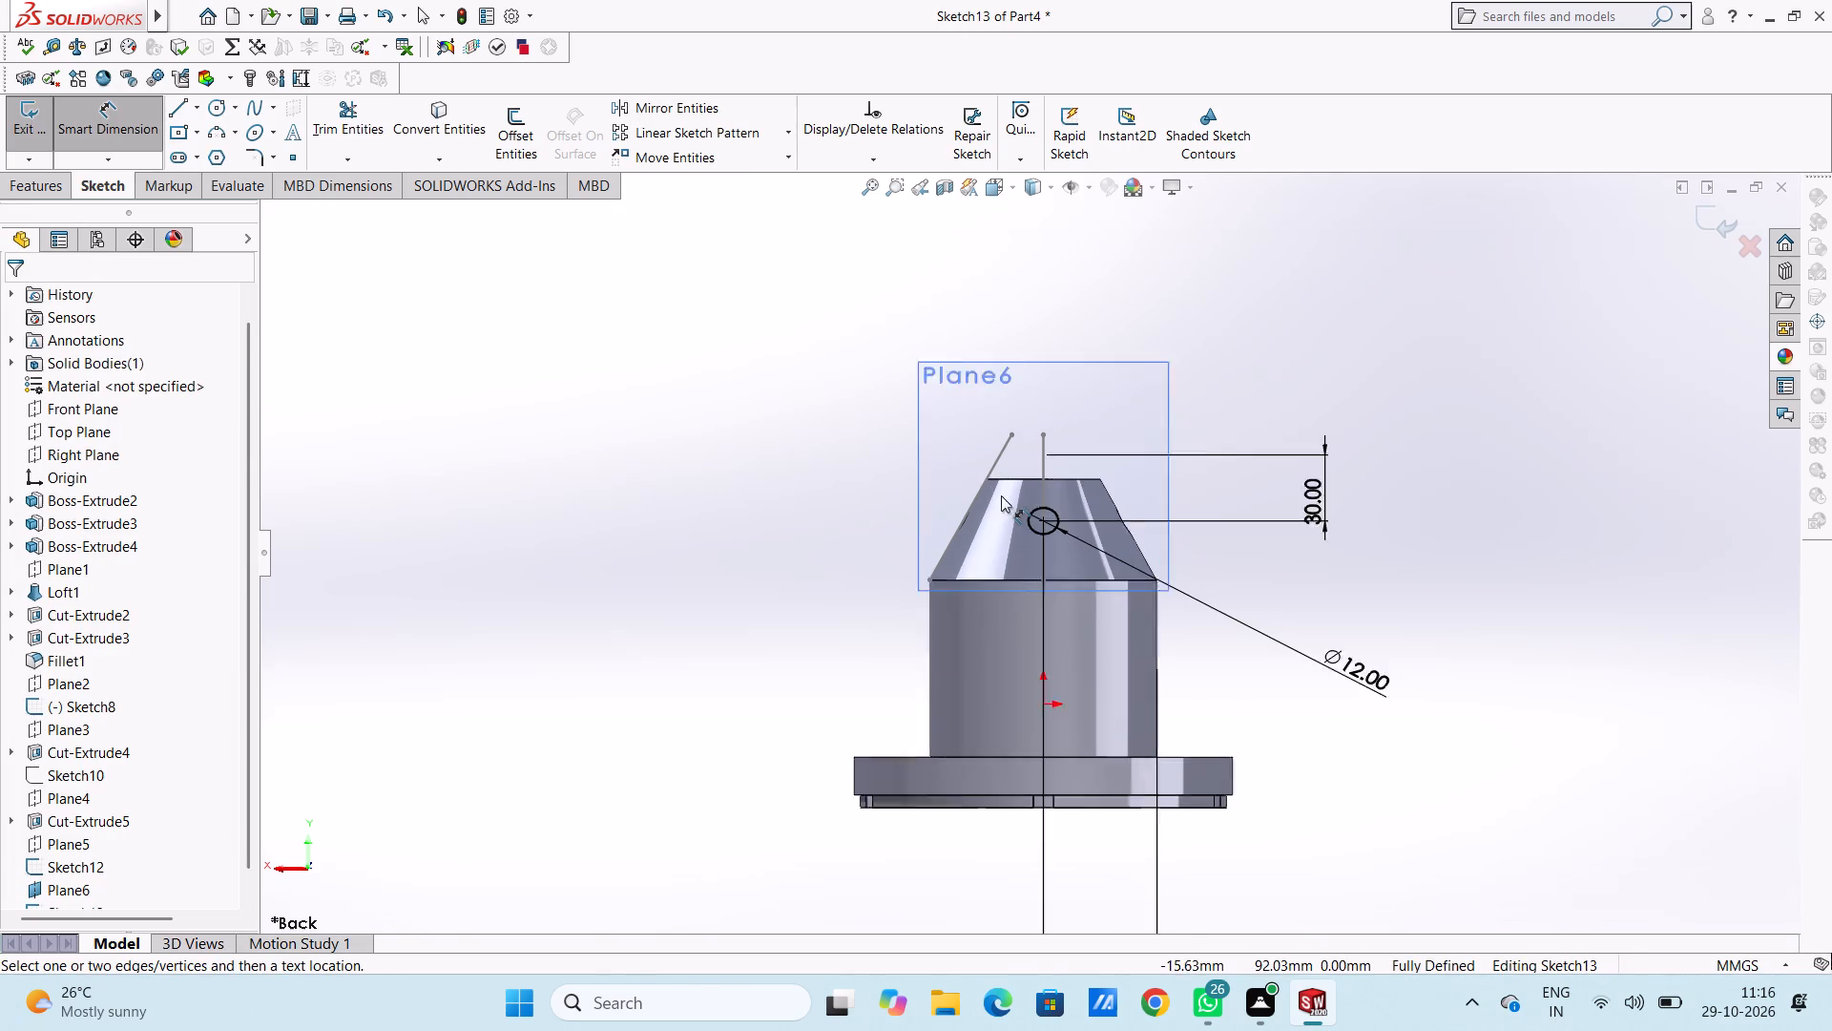
middle_drag(732, 478, 825, 549)
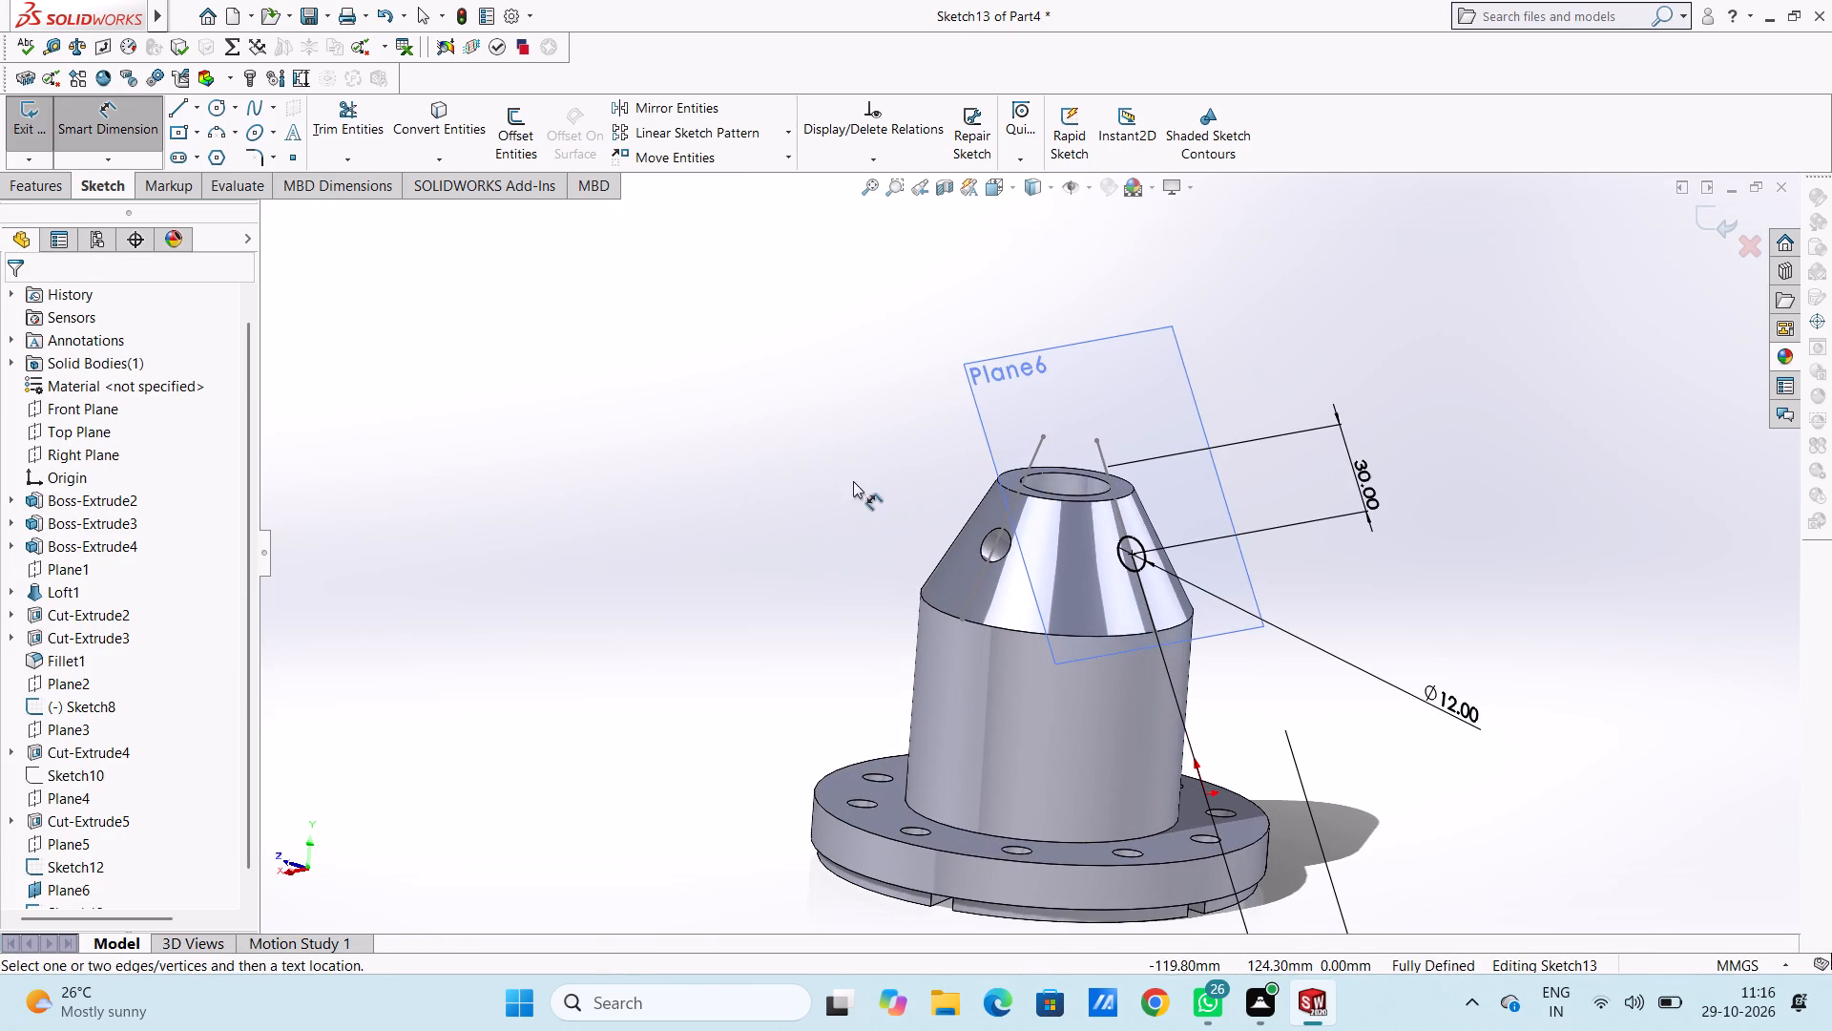
click(114, 137)
click(52, 185)
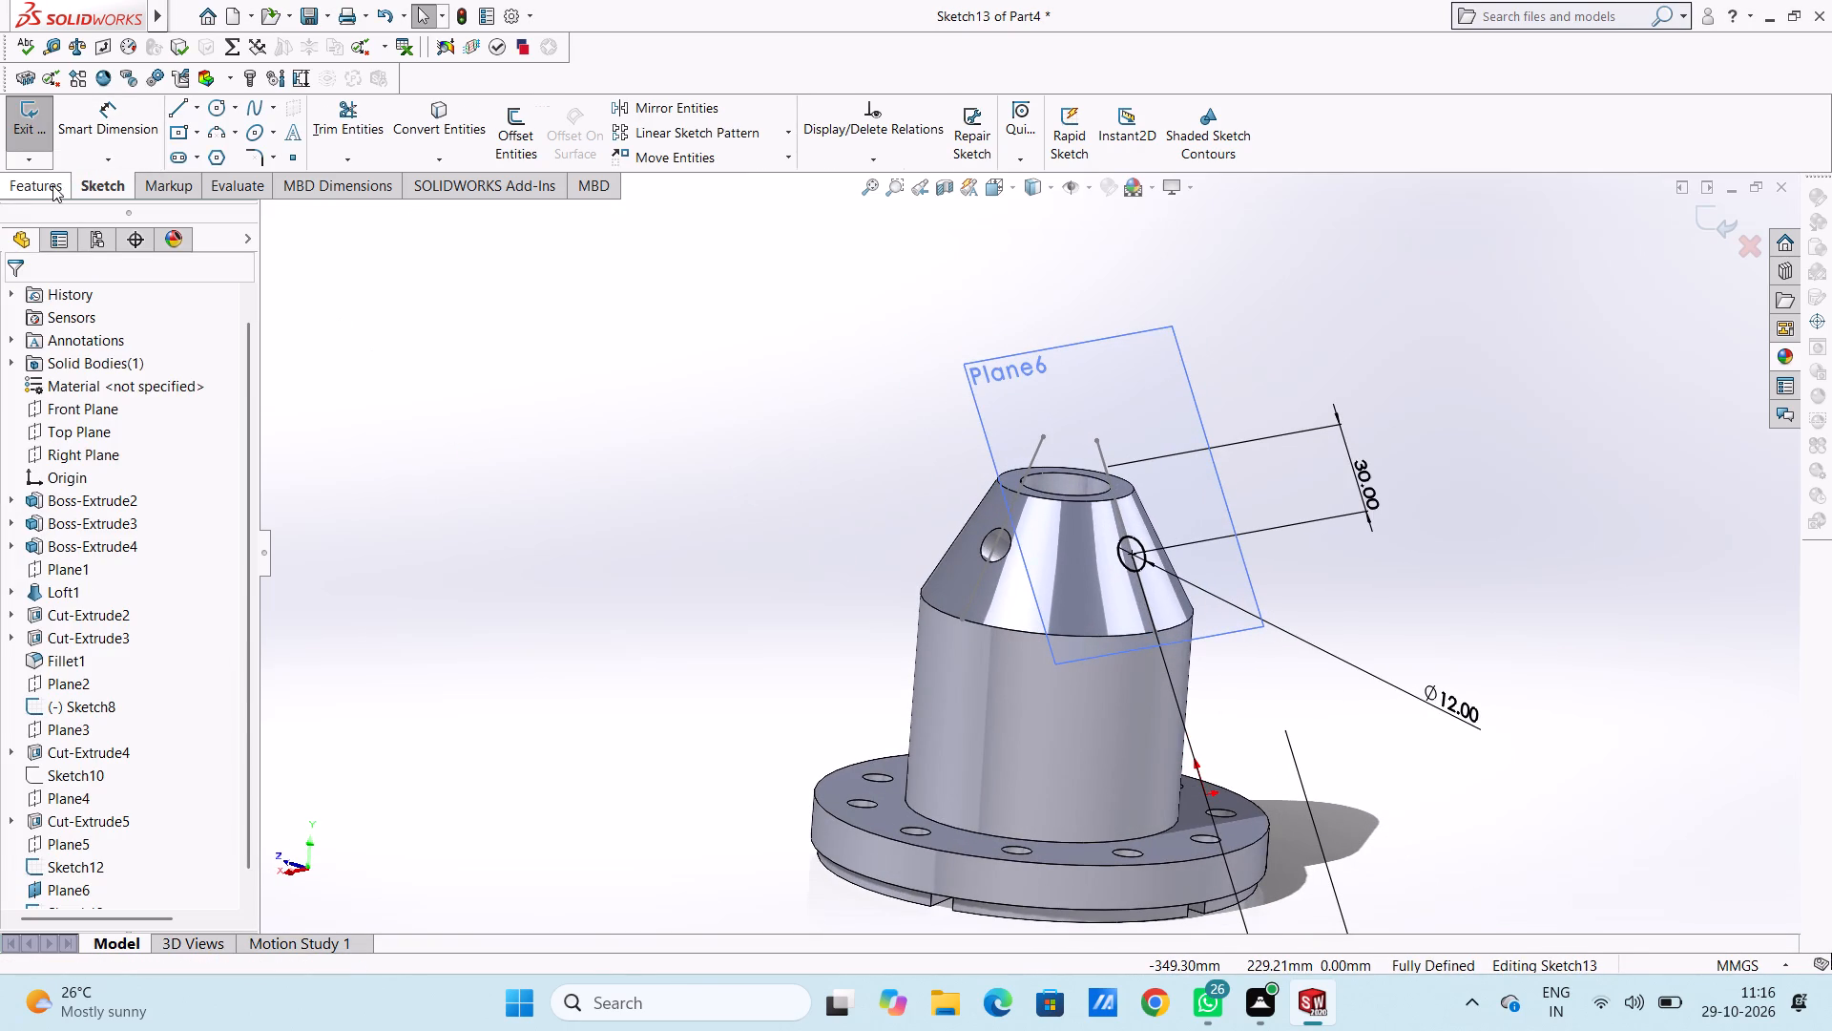
click(323, 129)
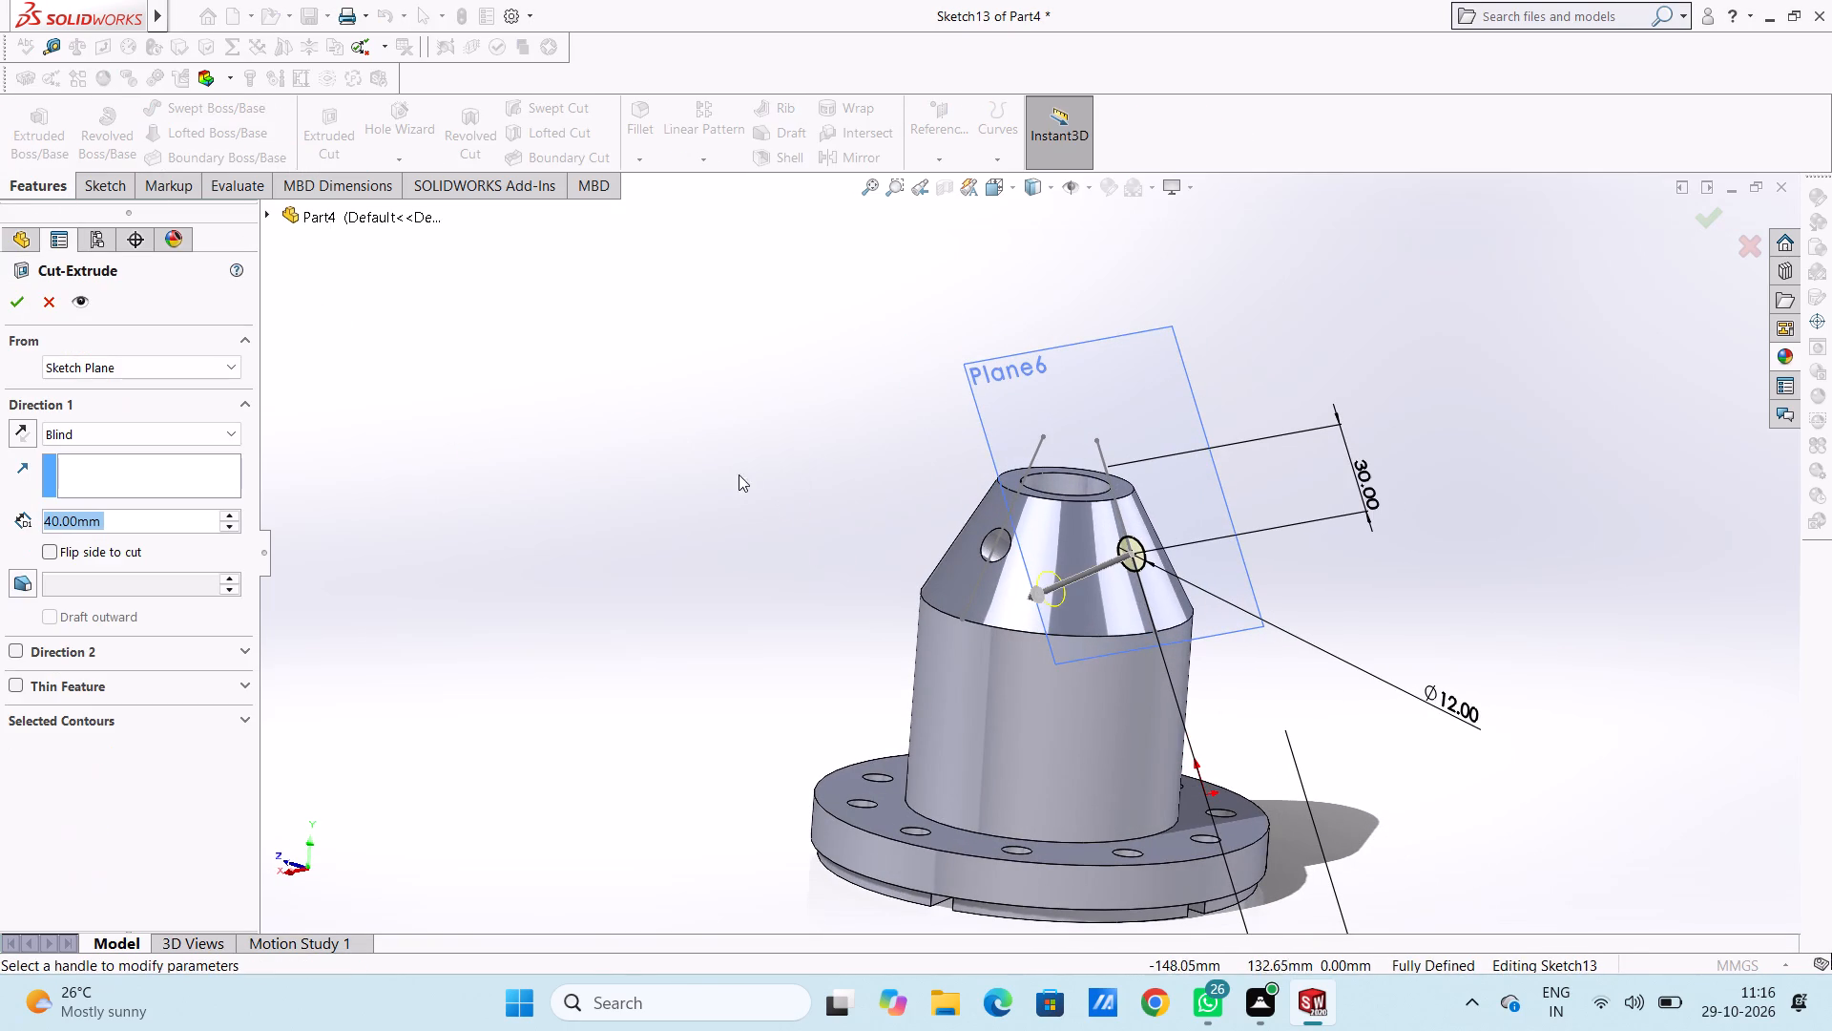
click(18, 304)
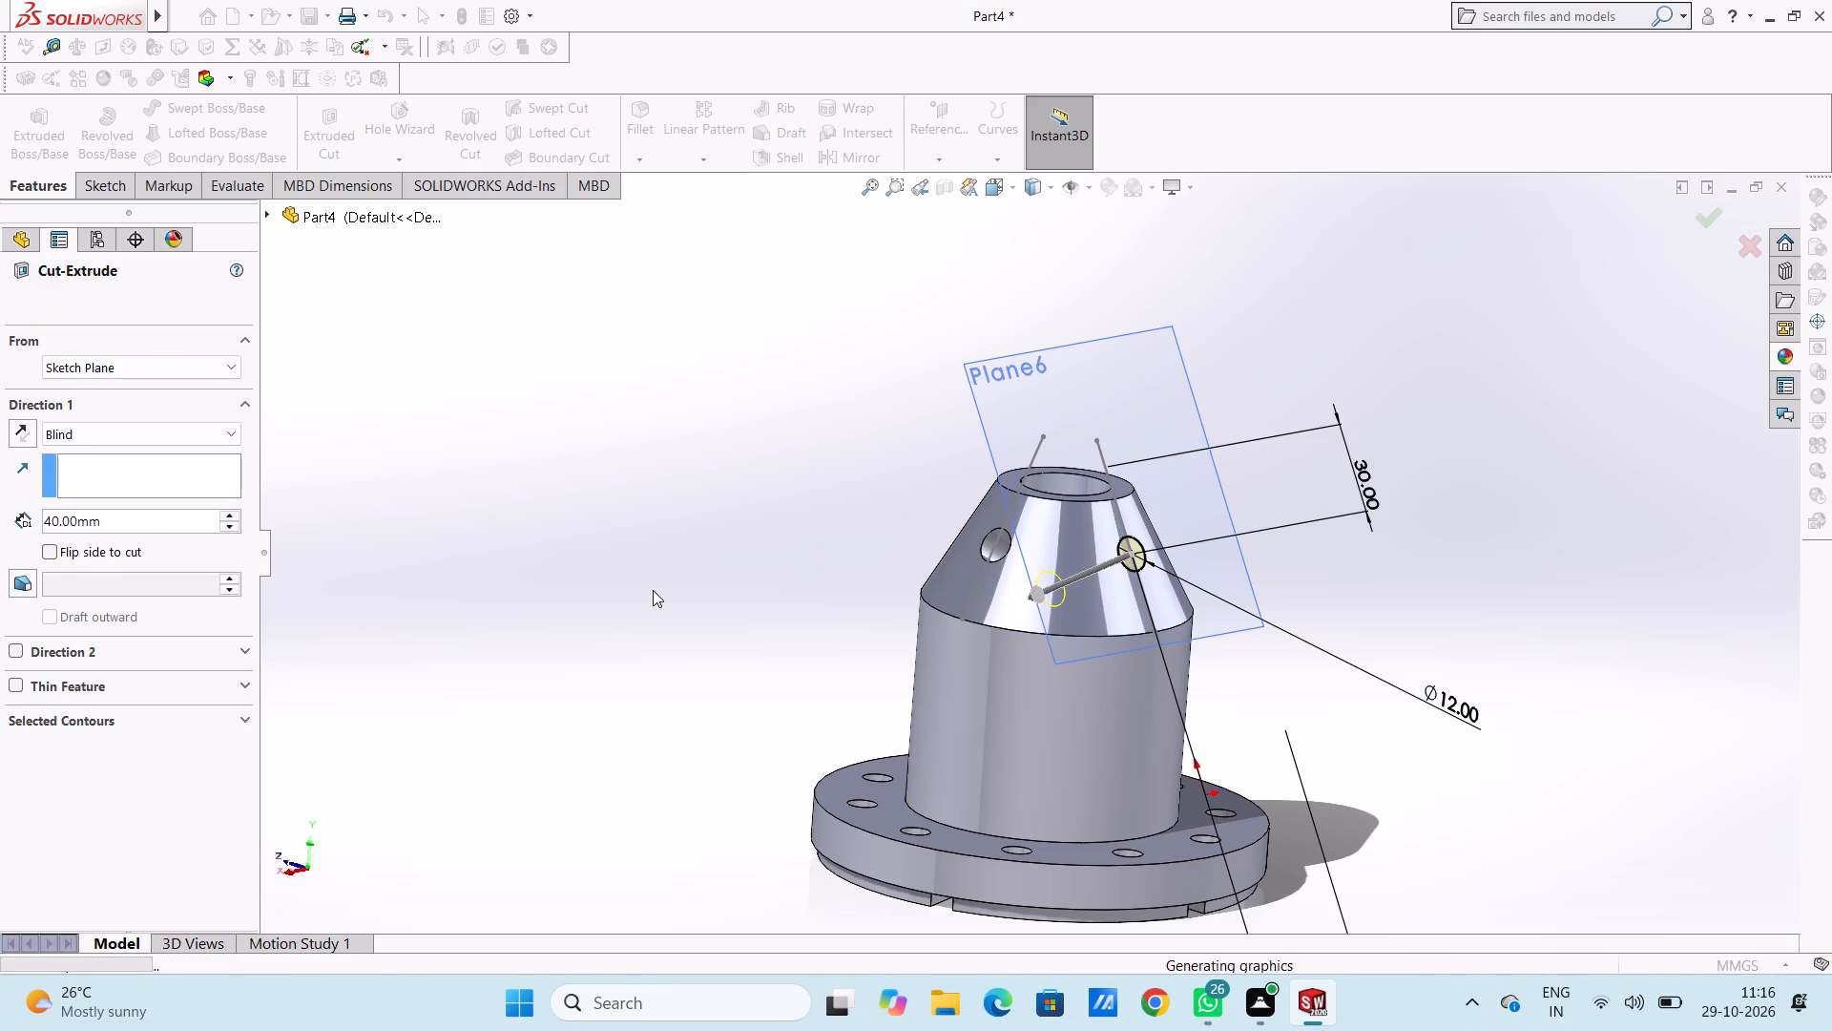
click(661, 590)
Hide Sketch8 and Plane6.
scroll(250, 768, down, 3)
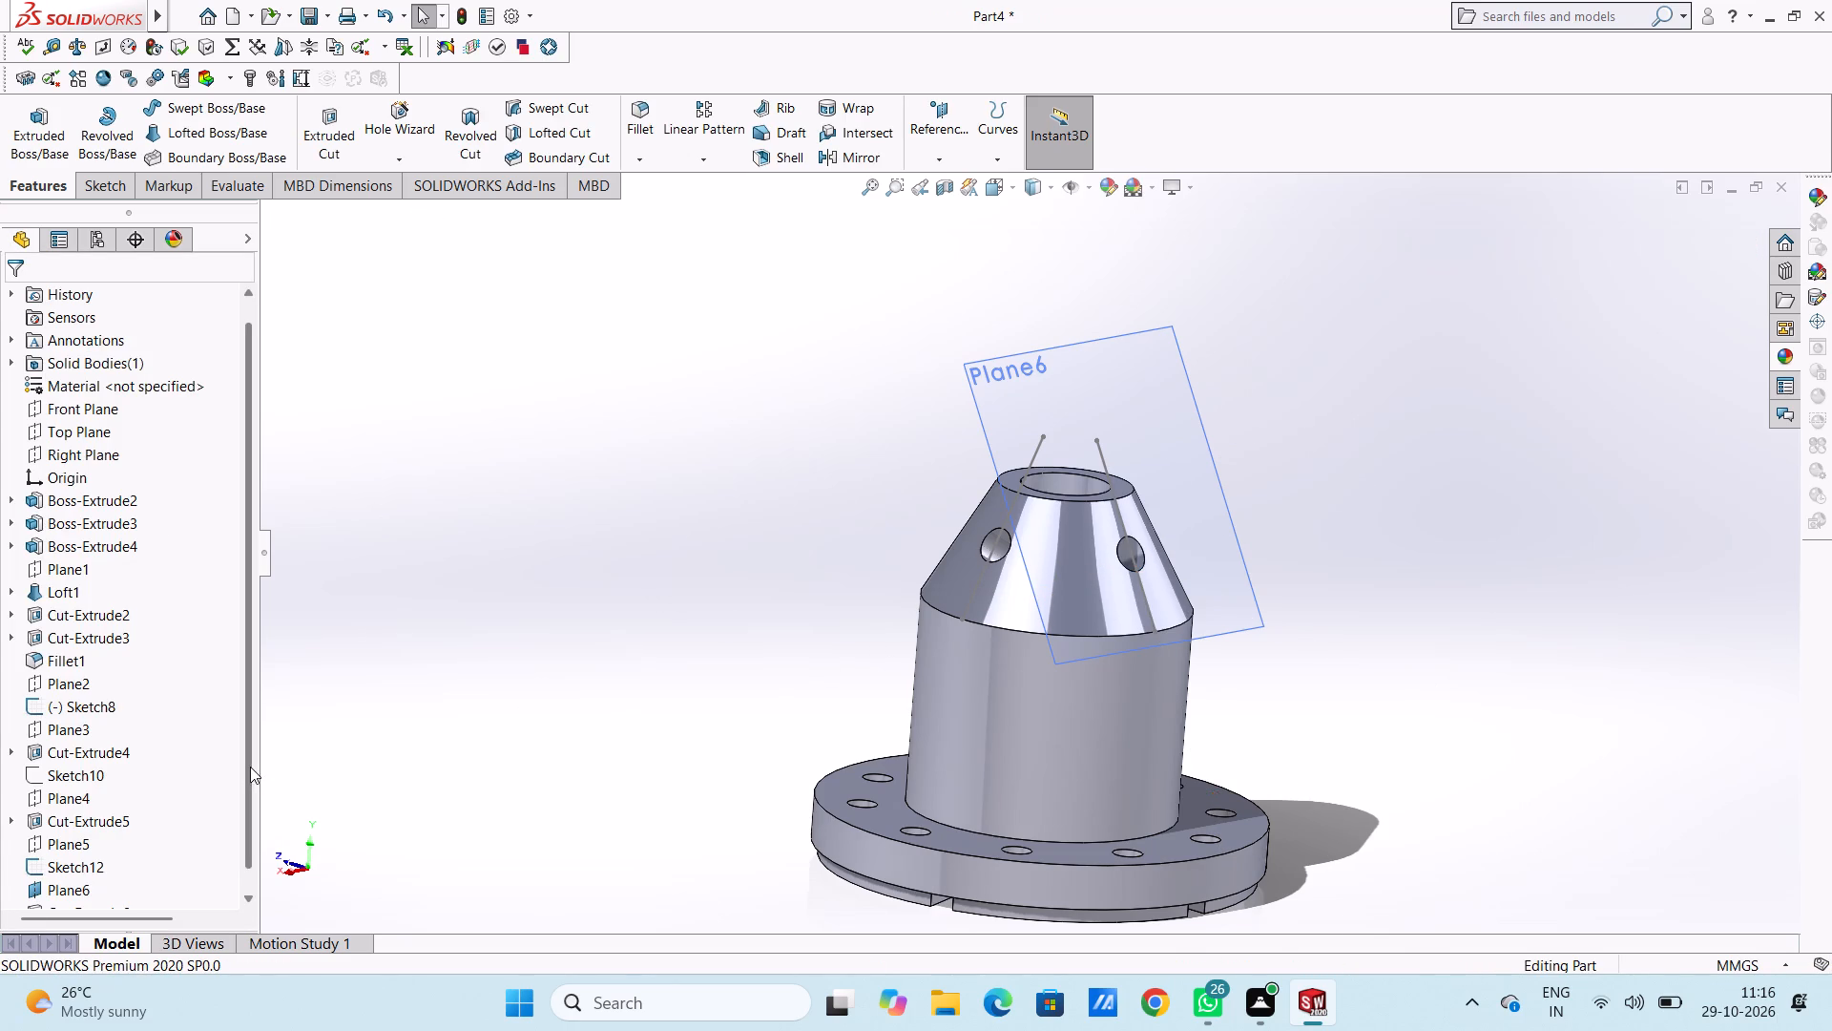
scroll(250, 767, down, 2)
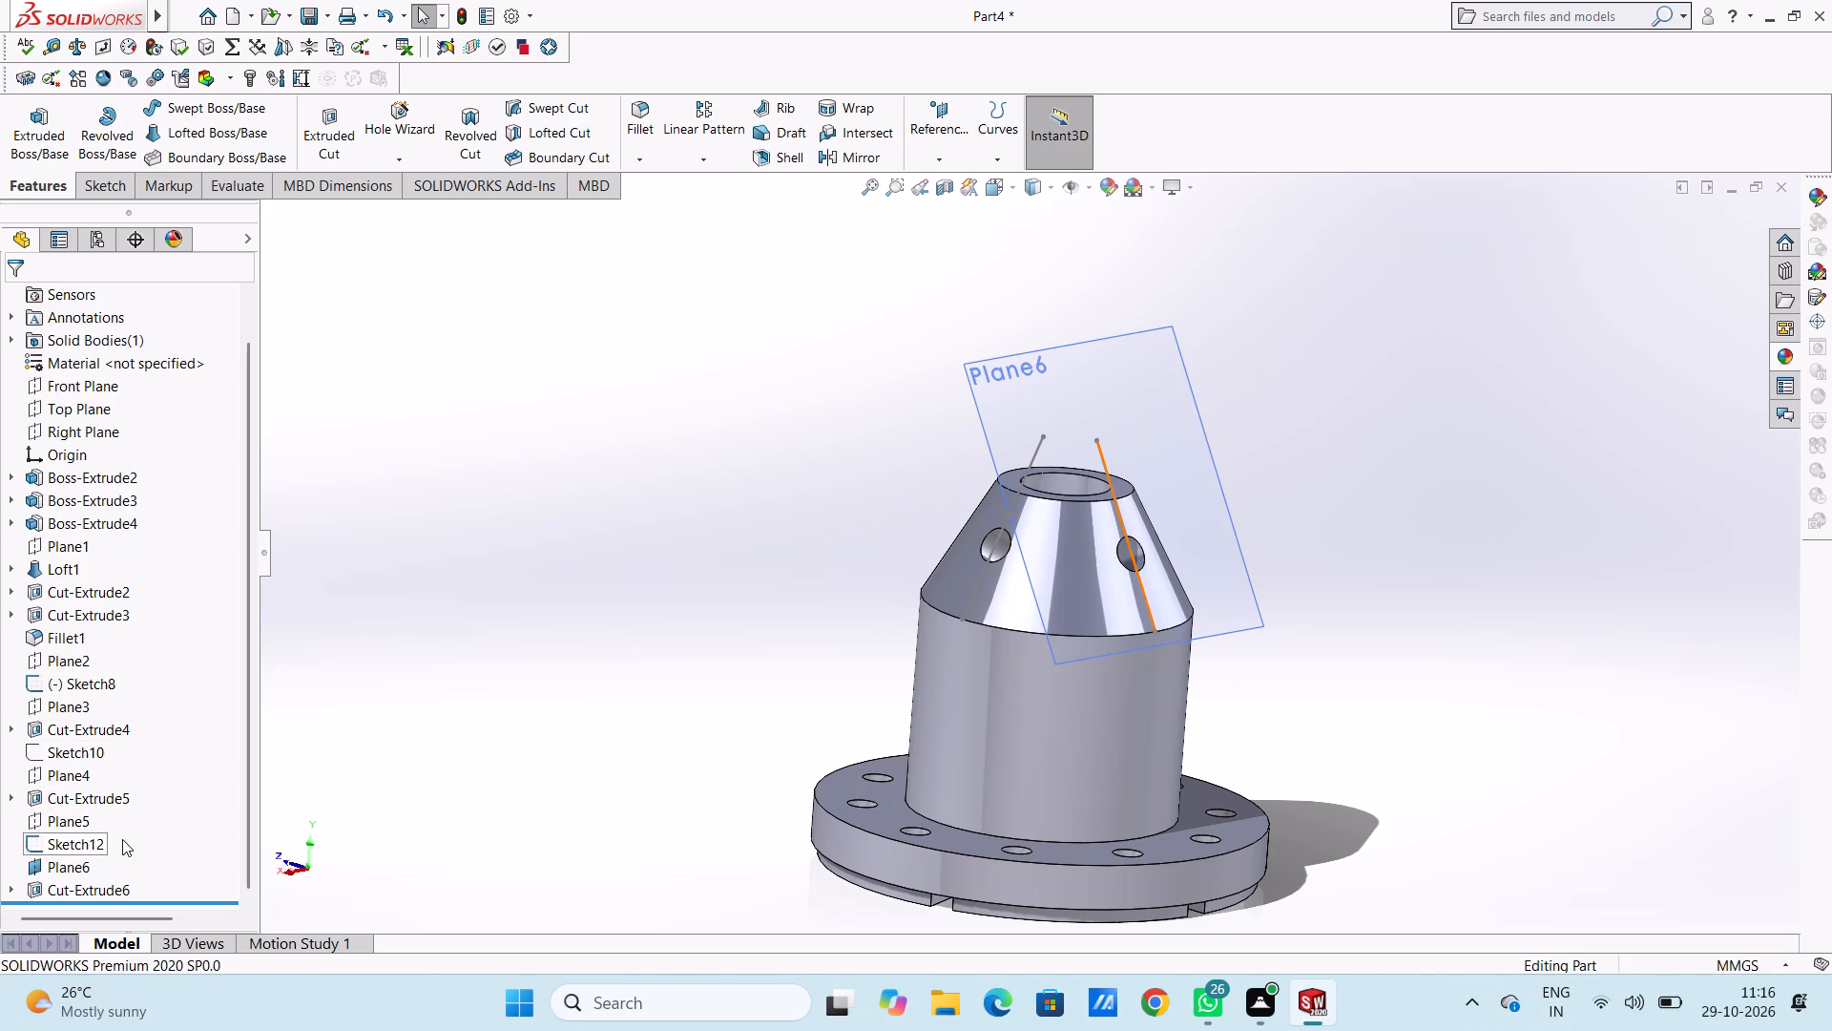
scroll(184, 720, down, 2)
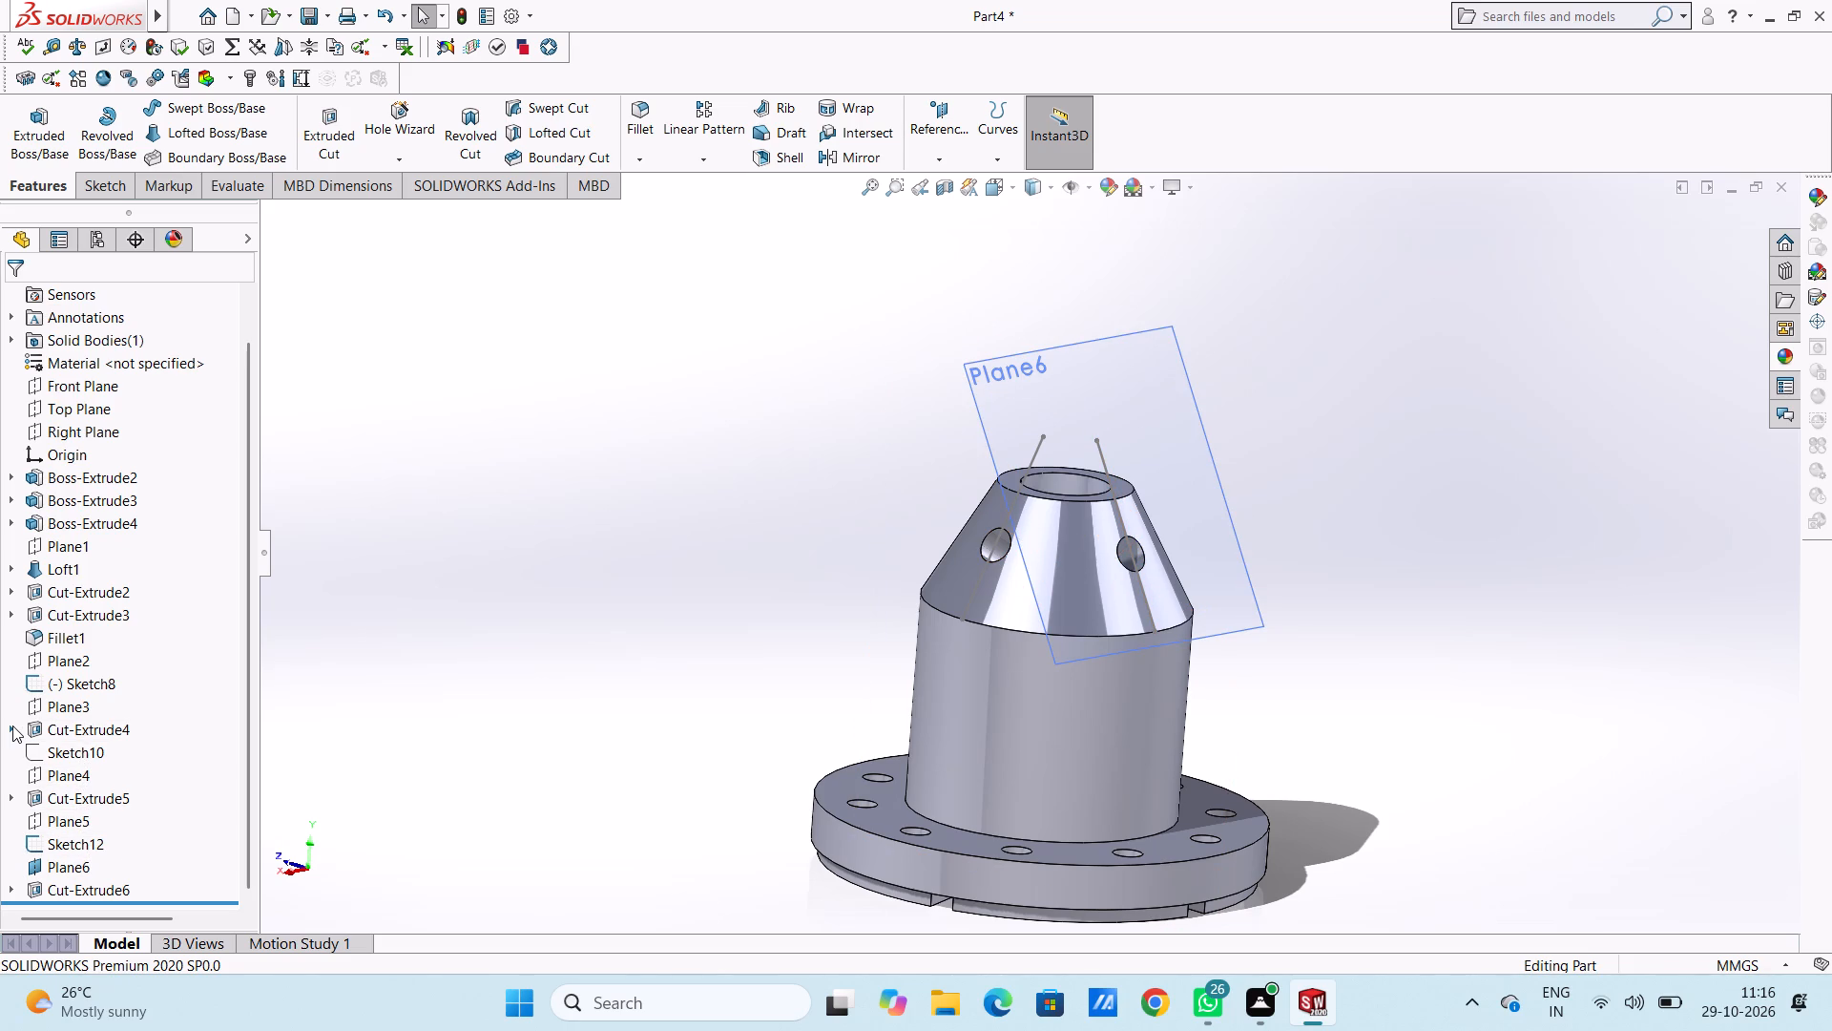
click(14, 730)
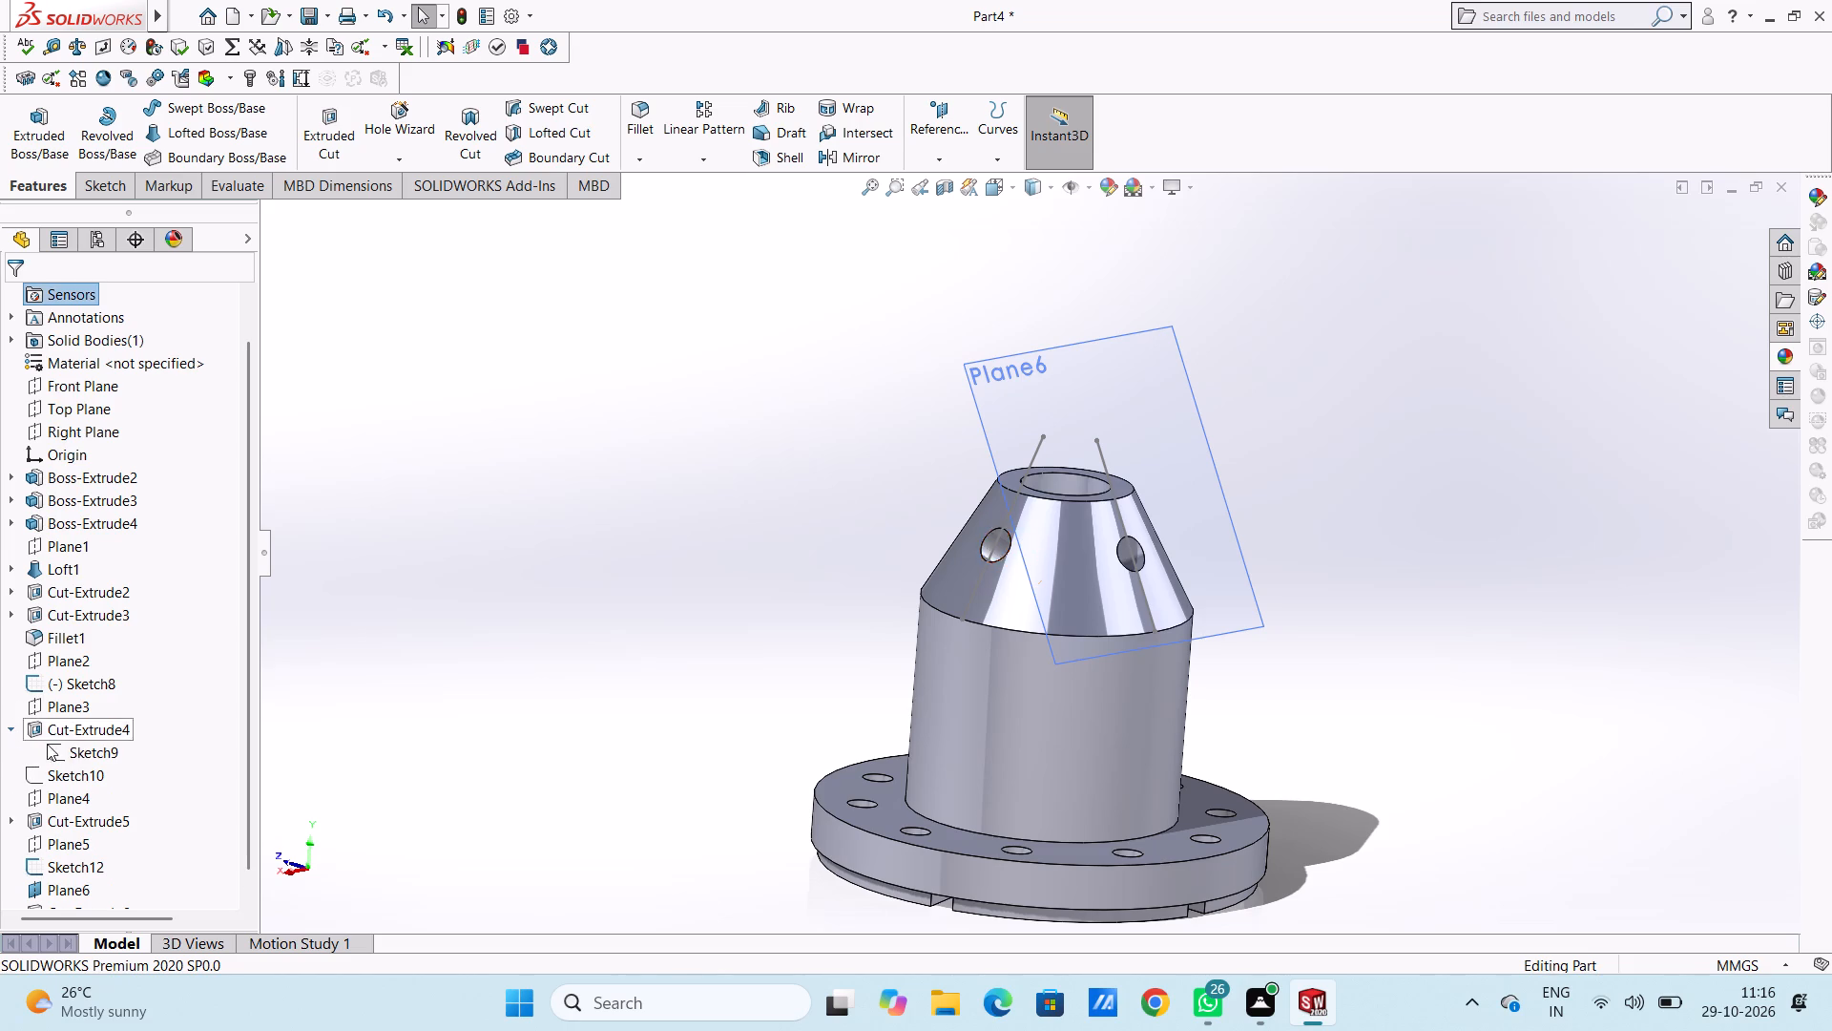
click(70, 683)
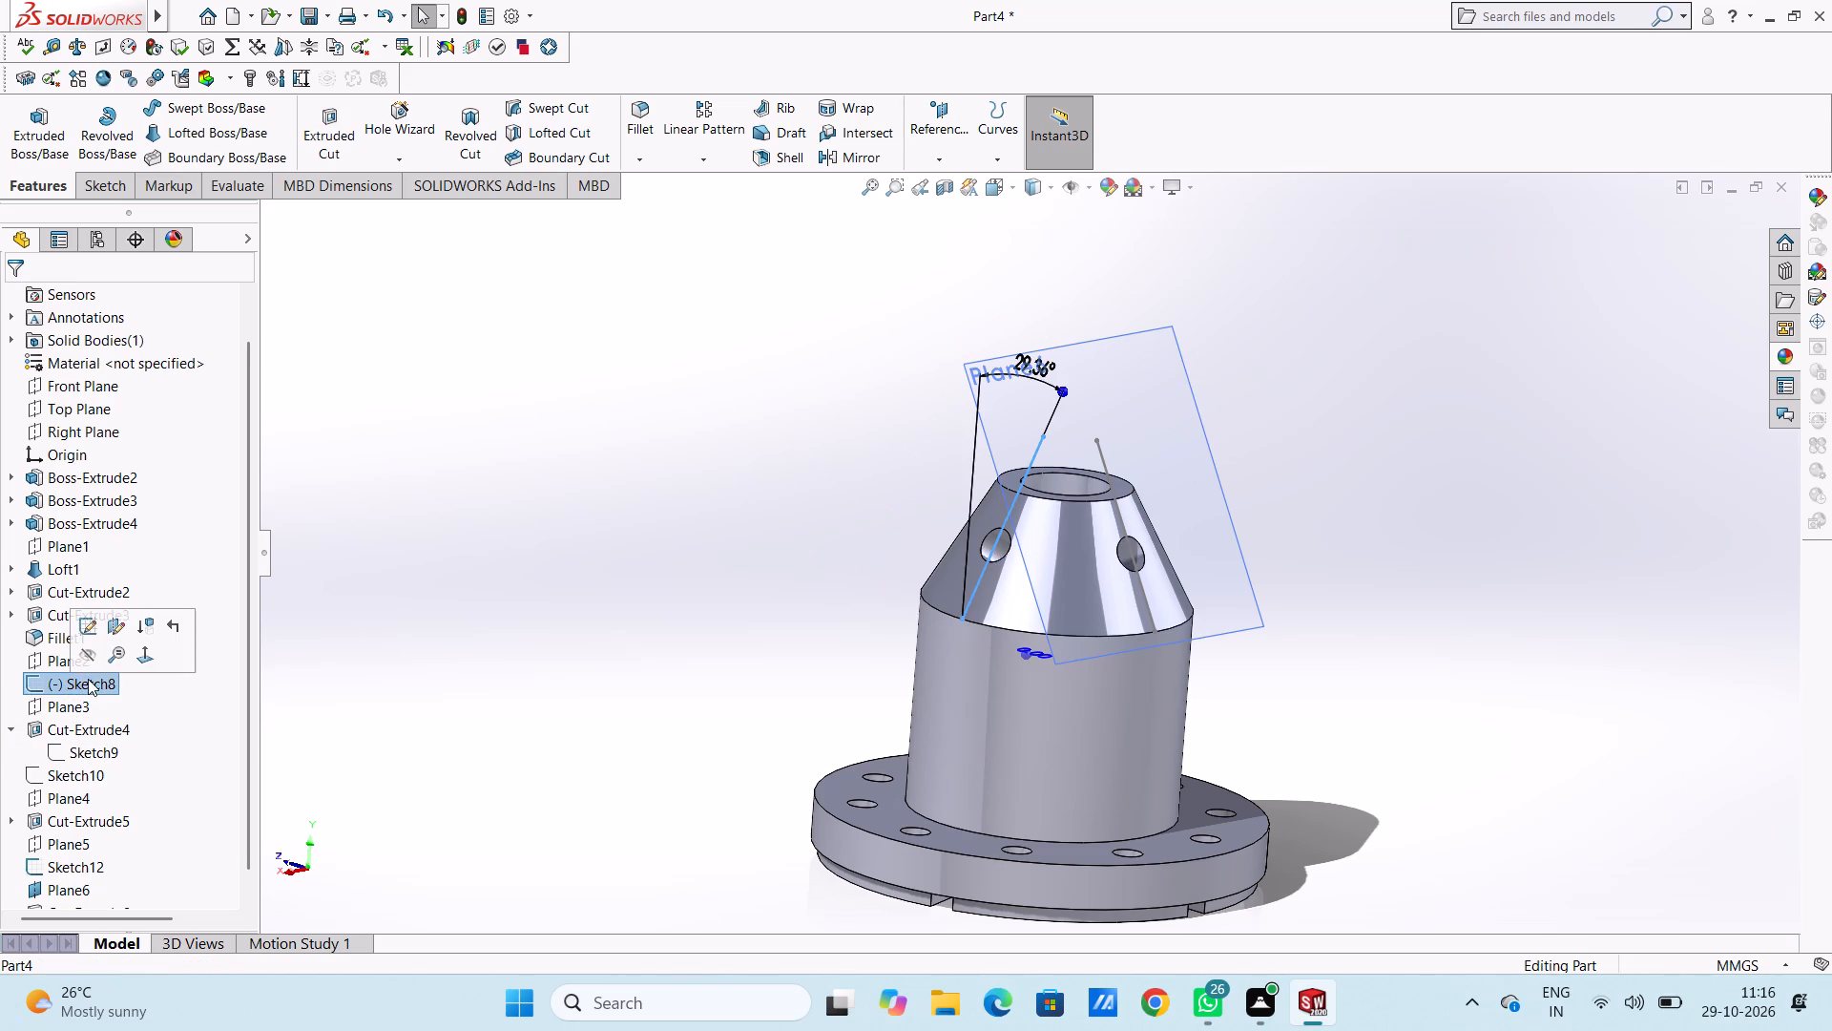
click(88, 657)
click(398, 659)
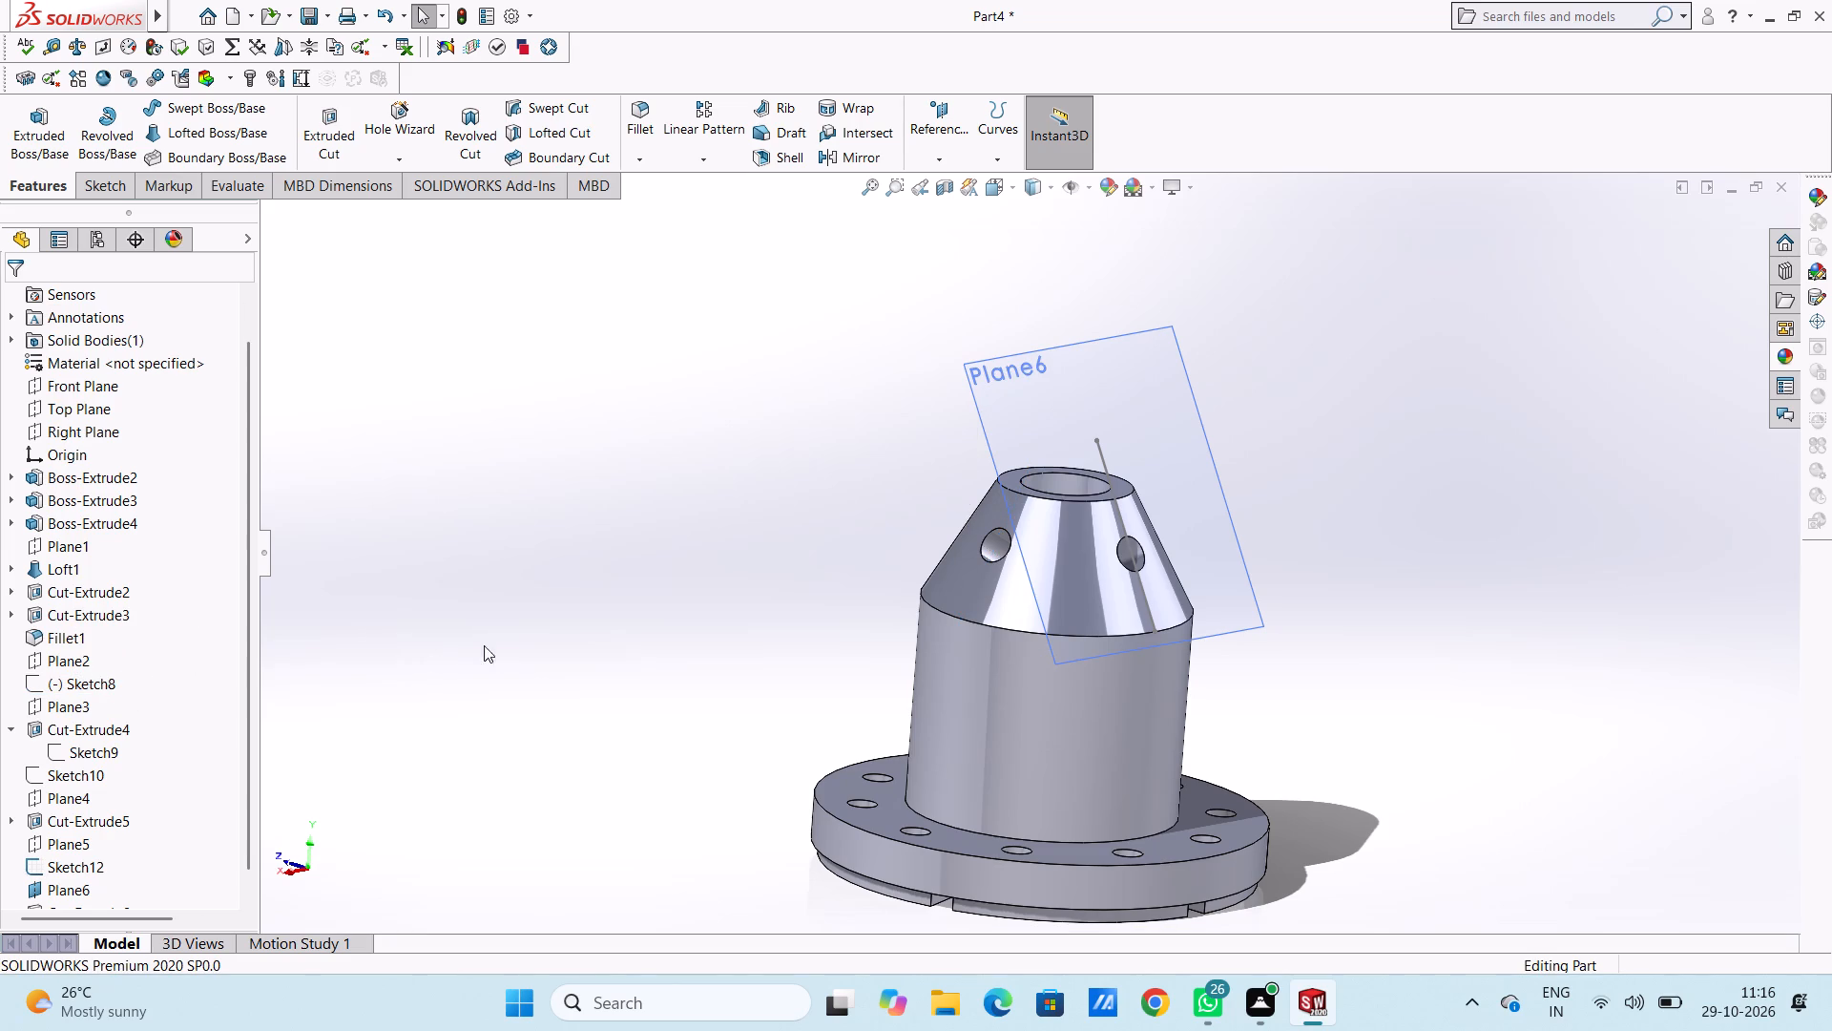
scroll(197, 838, down, 5)
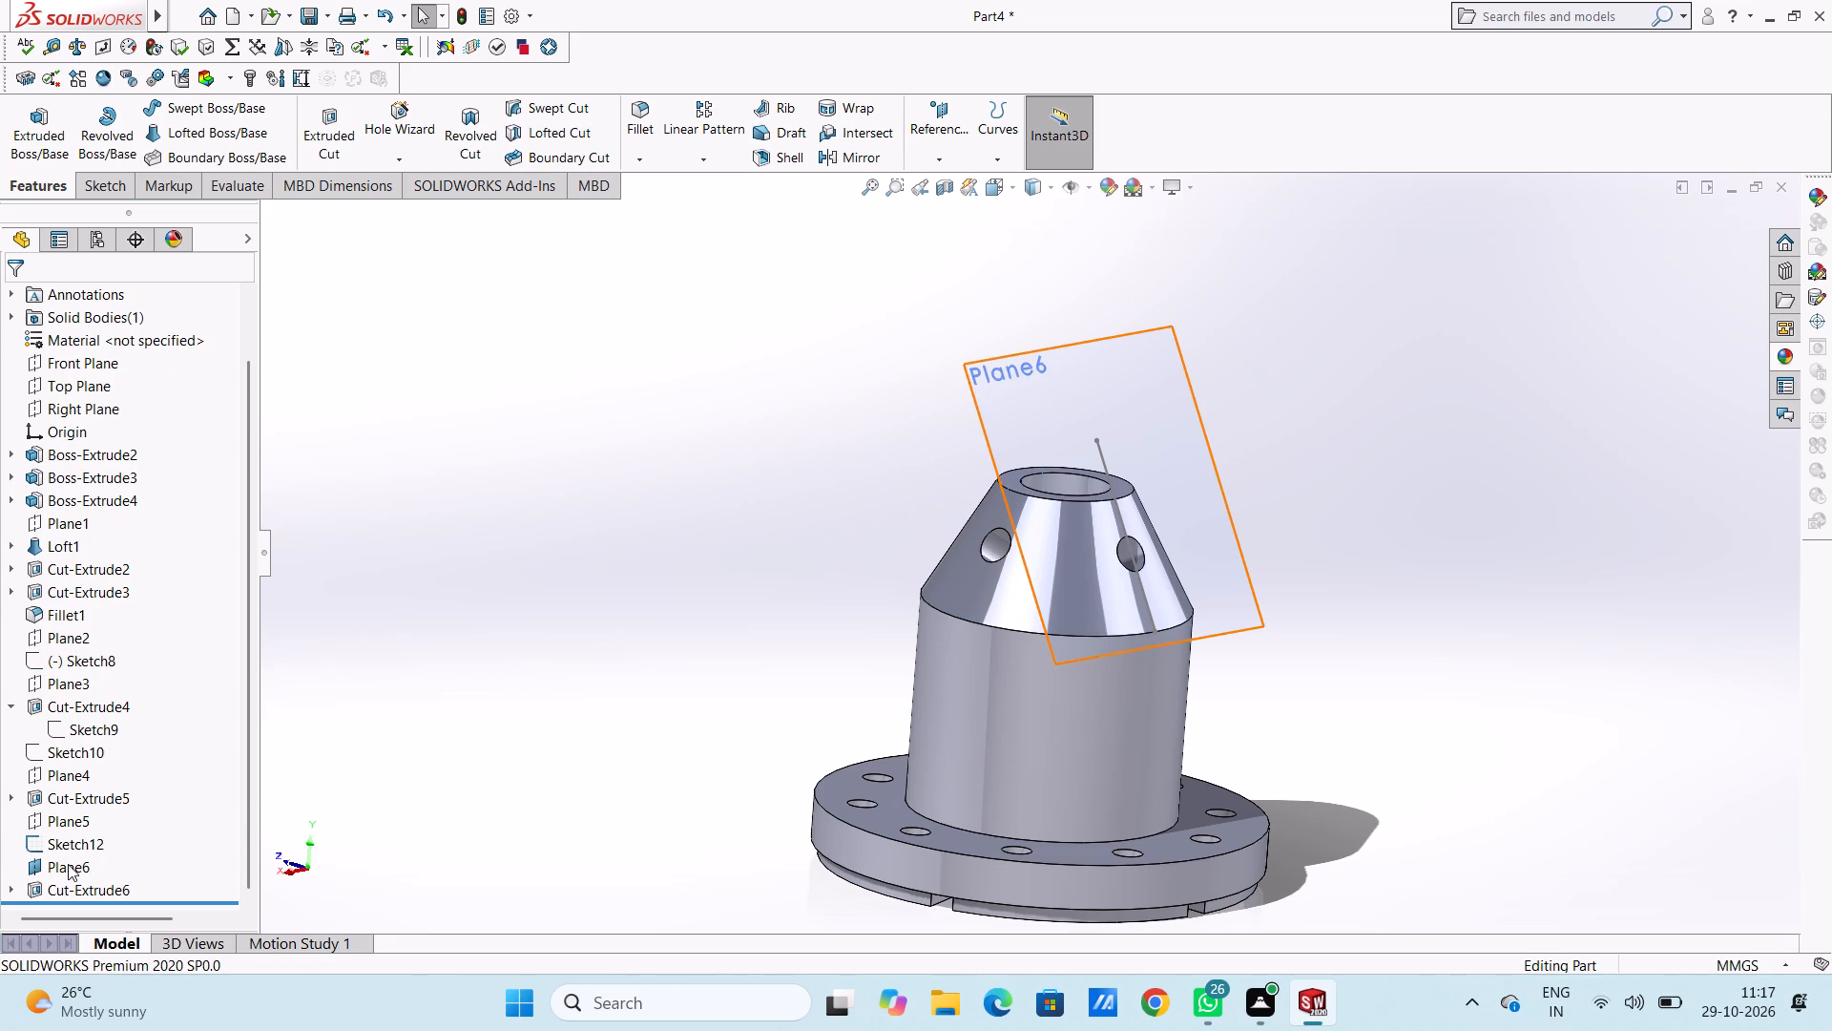
click(68, 863)
click(120, 836)
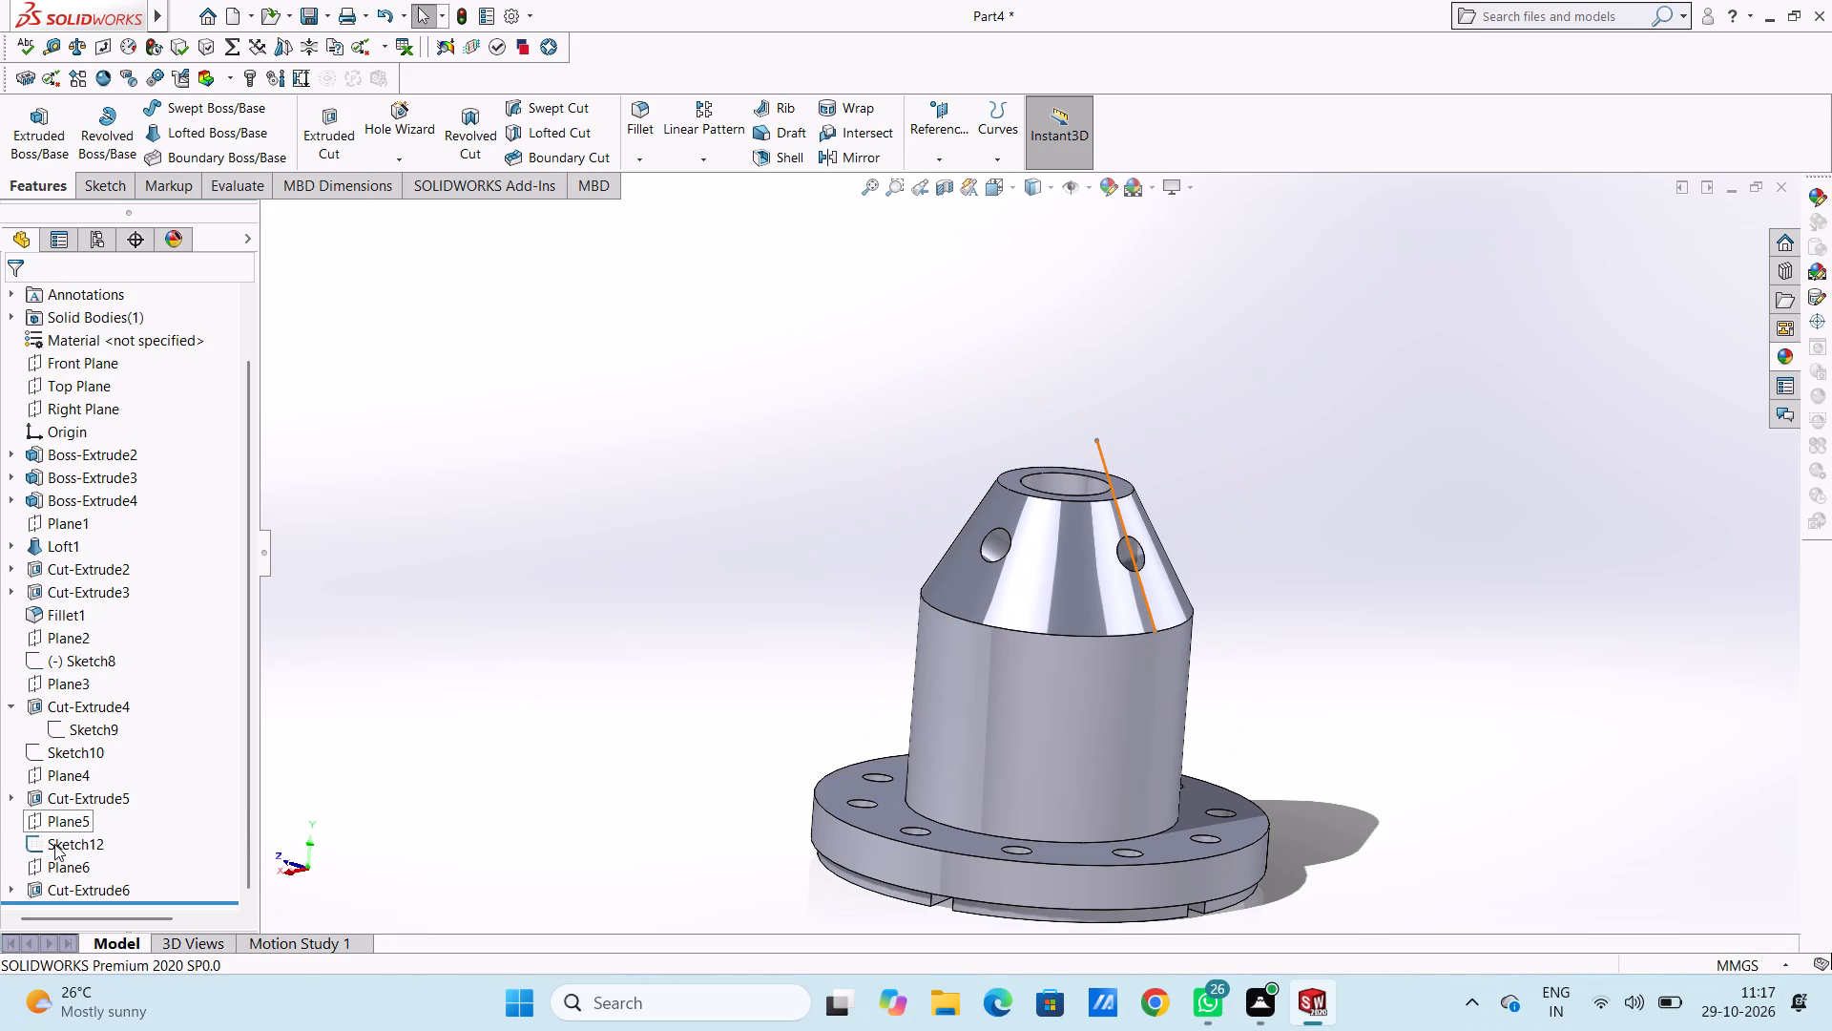
Show Plane5 and start a new sketch on it, viewed from the right side of the part.
click(52, 826)
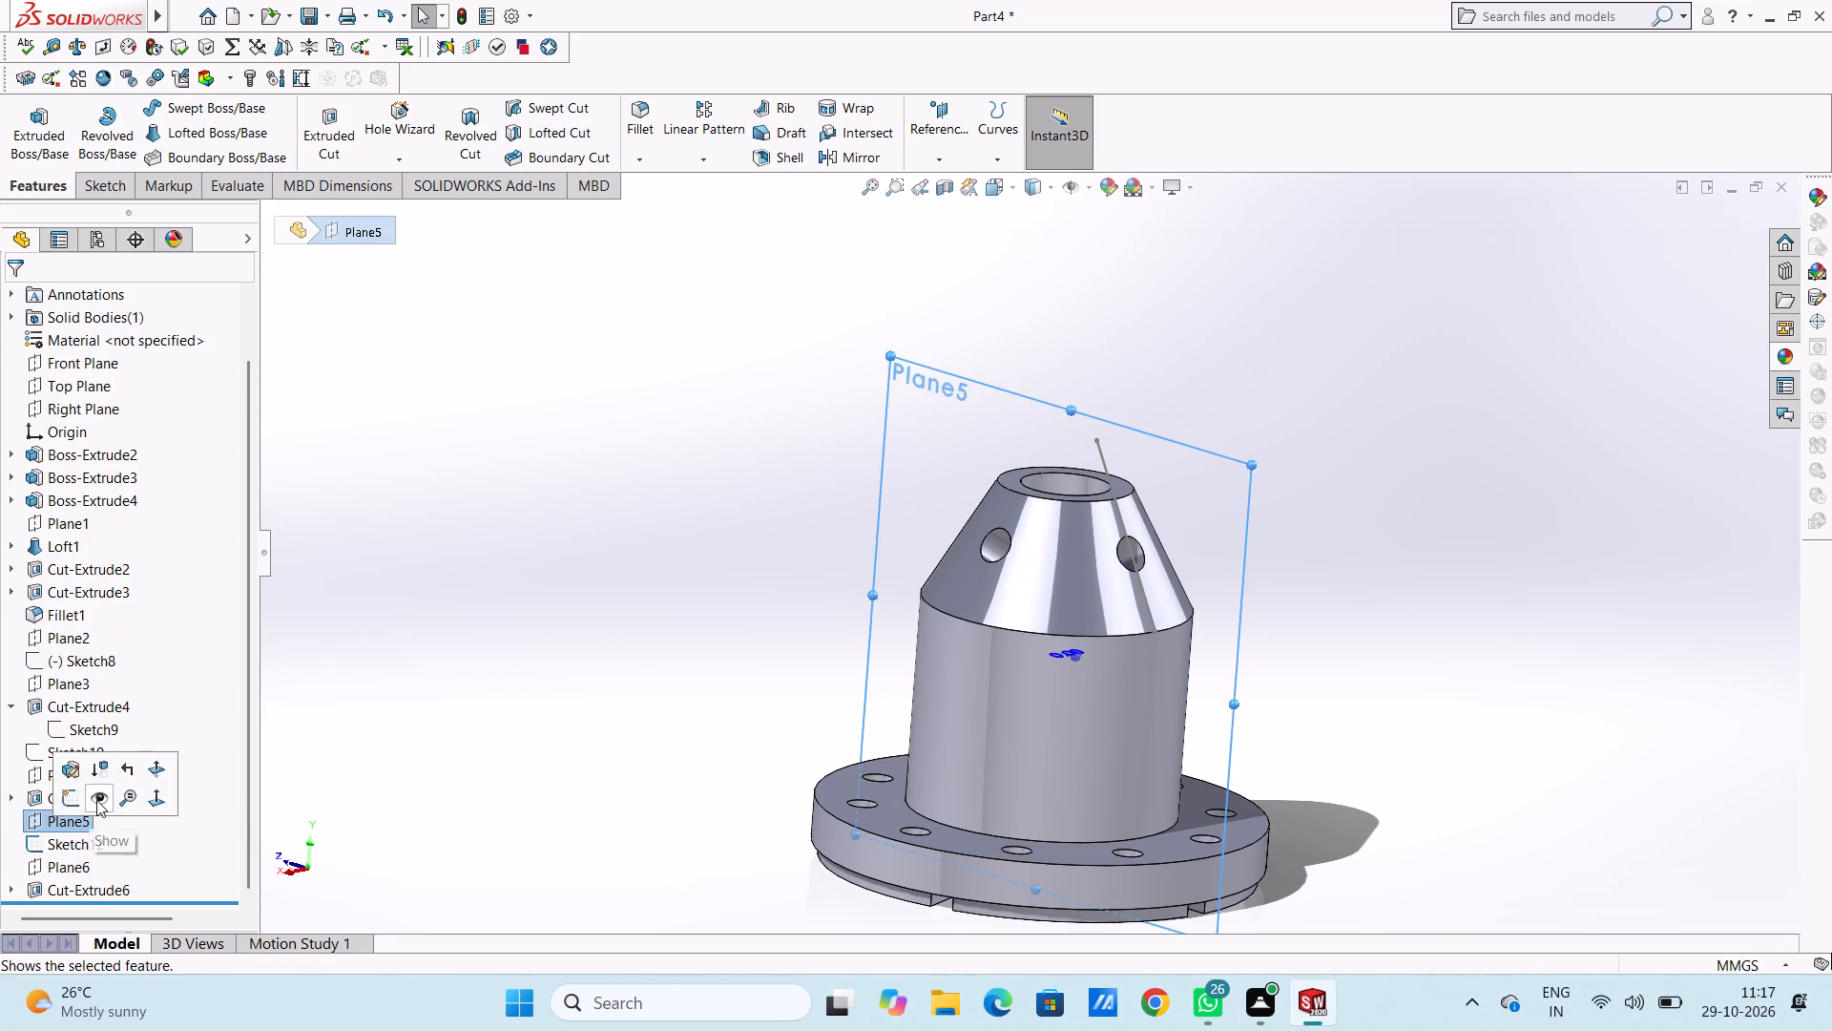
click(98, 796)
click(481, 731)
middle_drag(573, 722, 575, 670)
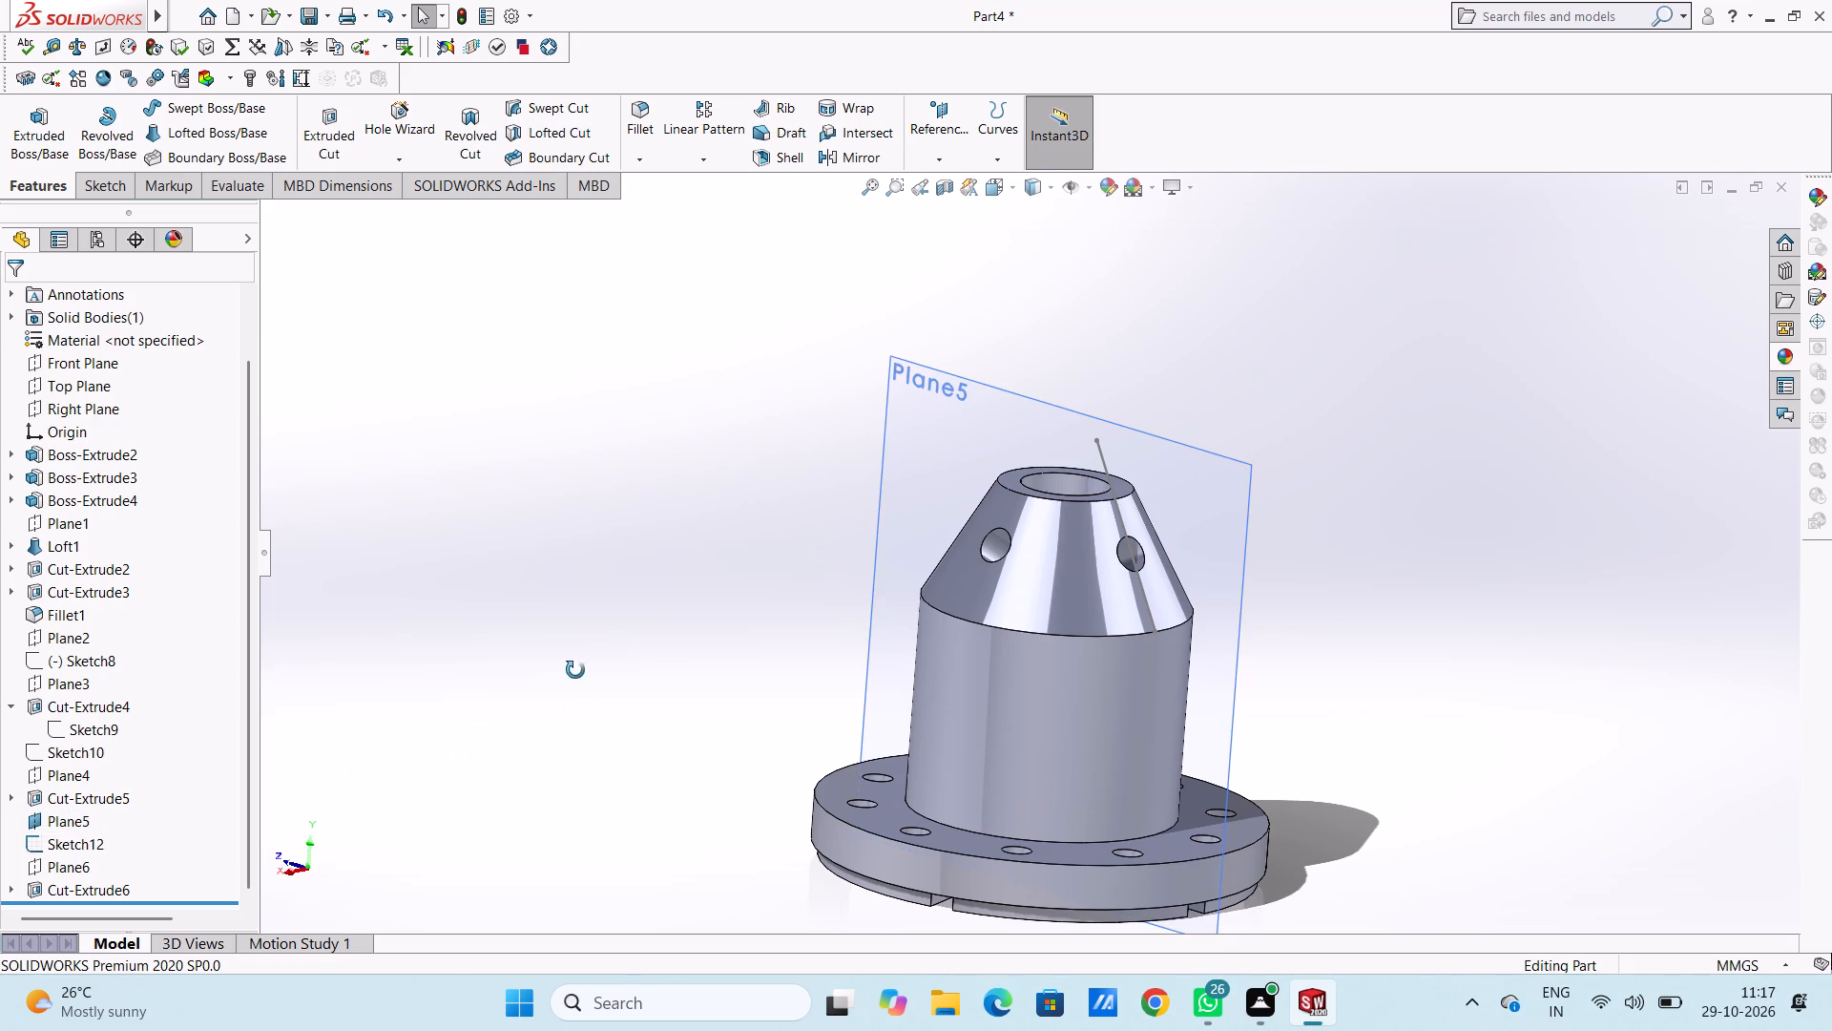
middle_drag(575, 670, 550, 760)
middle_click(552, 765)
middle_click(552, 768)
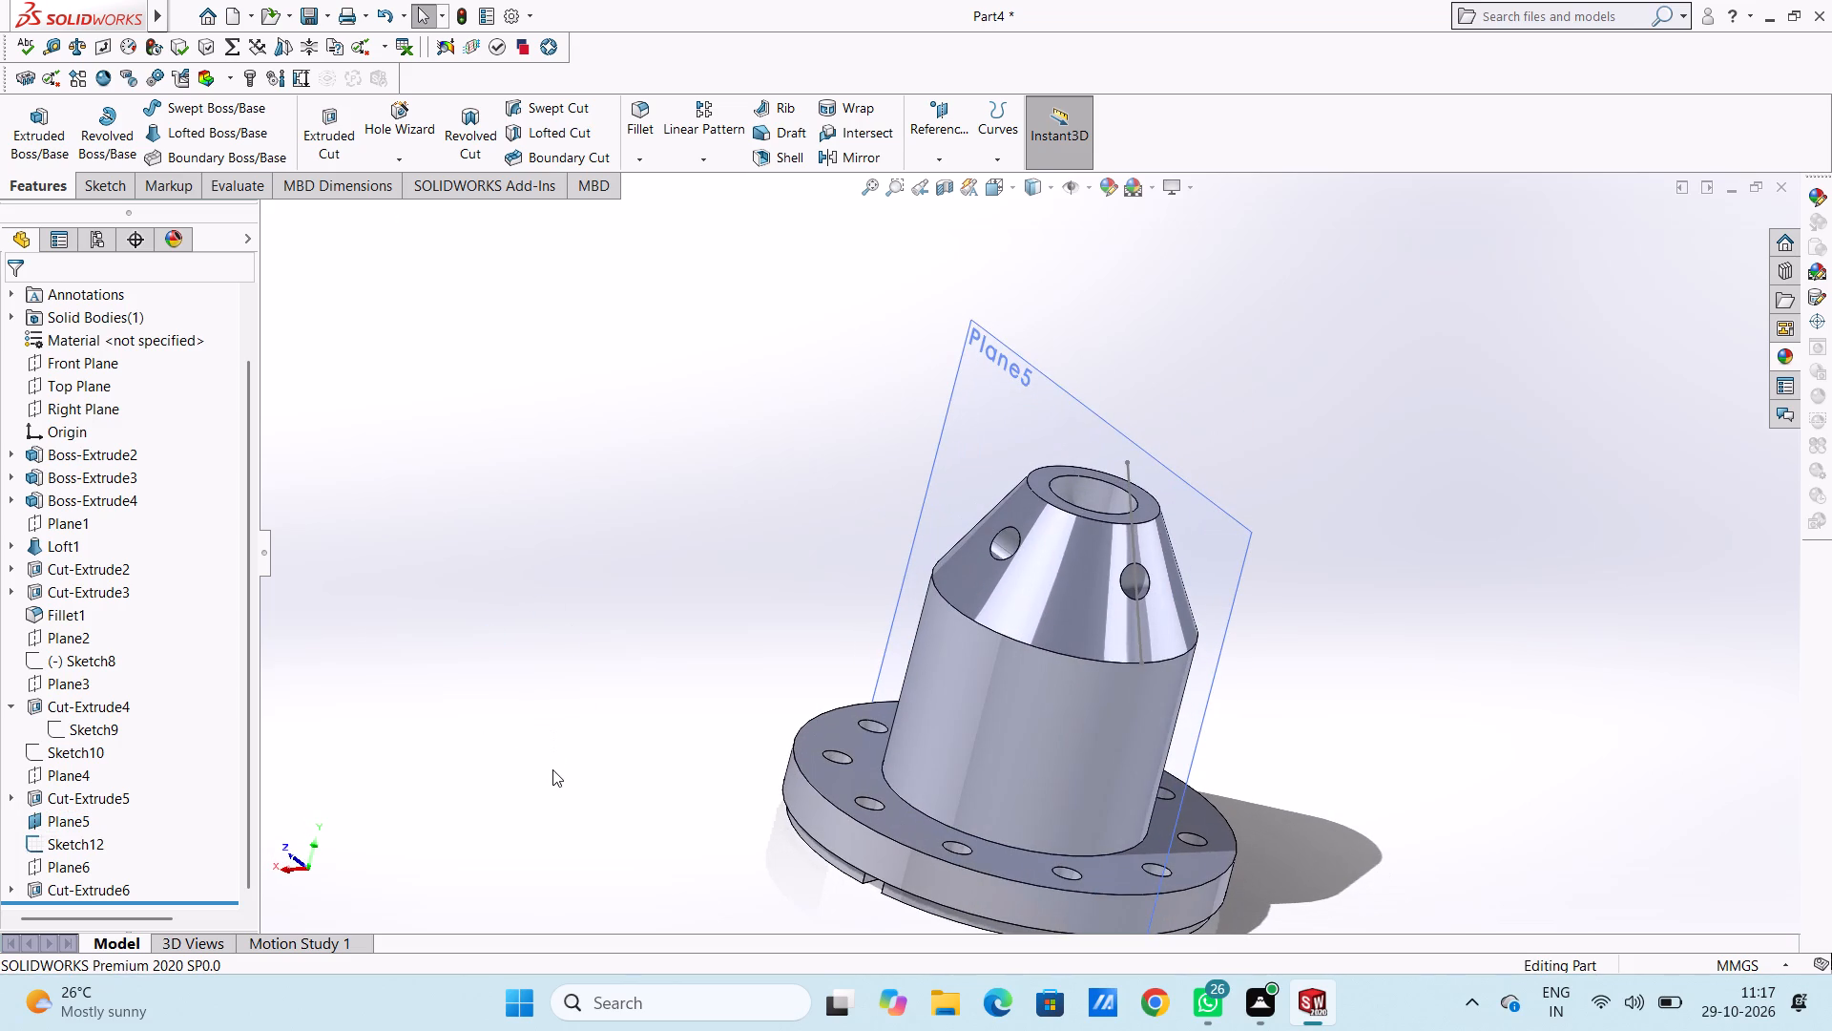
key(ctrl+4)
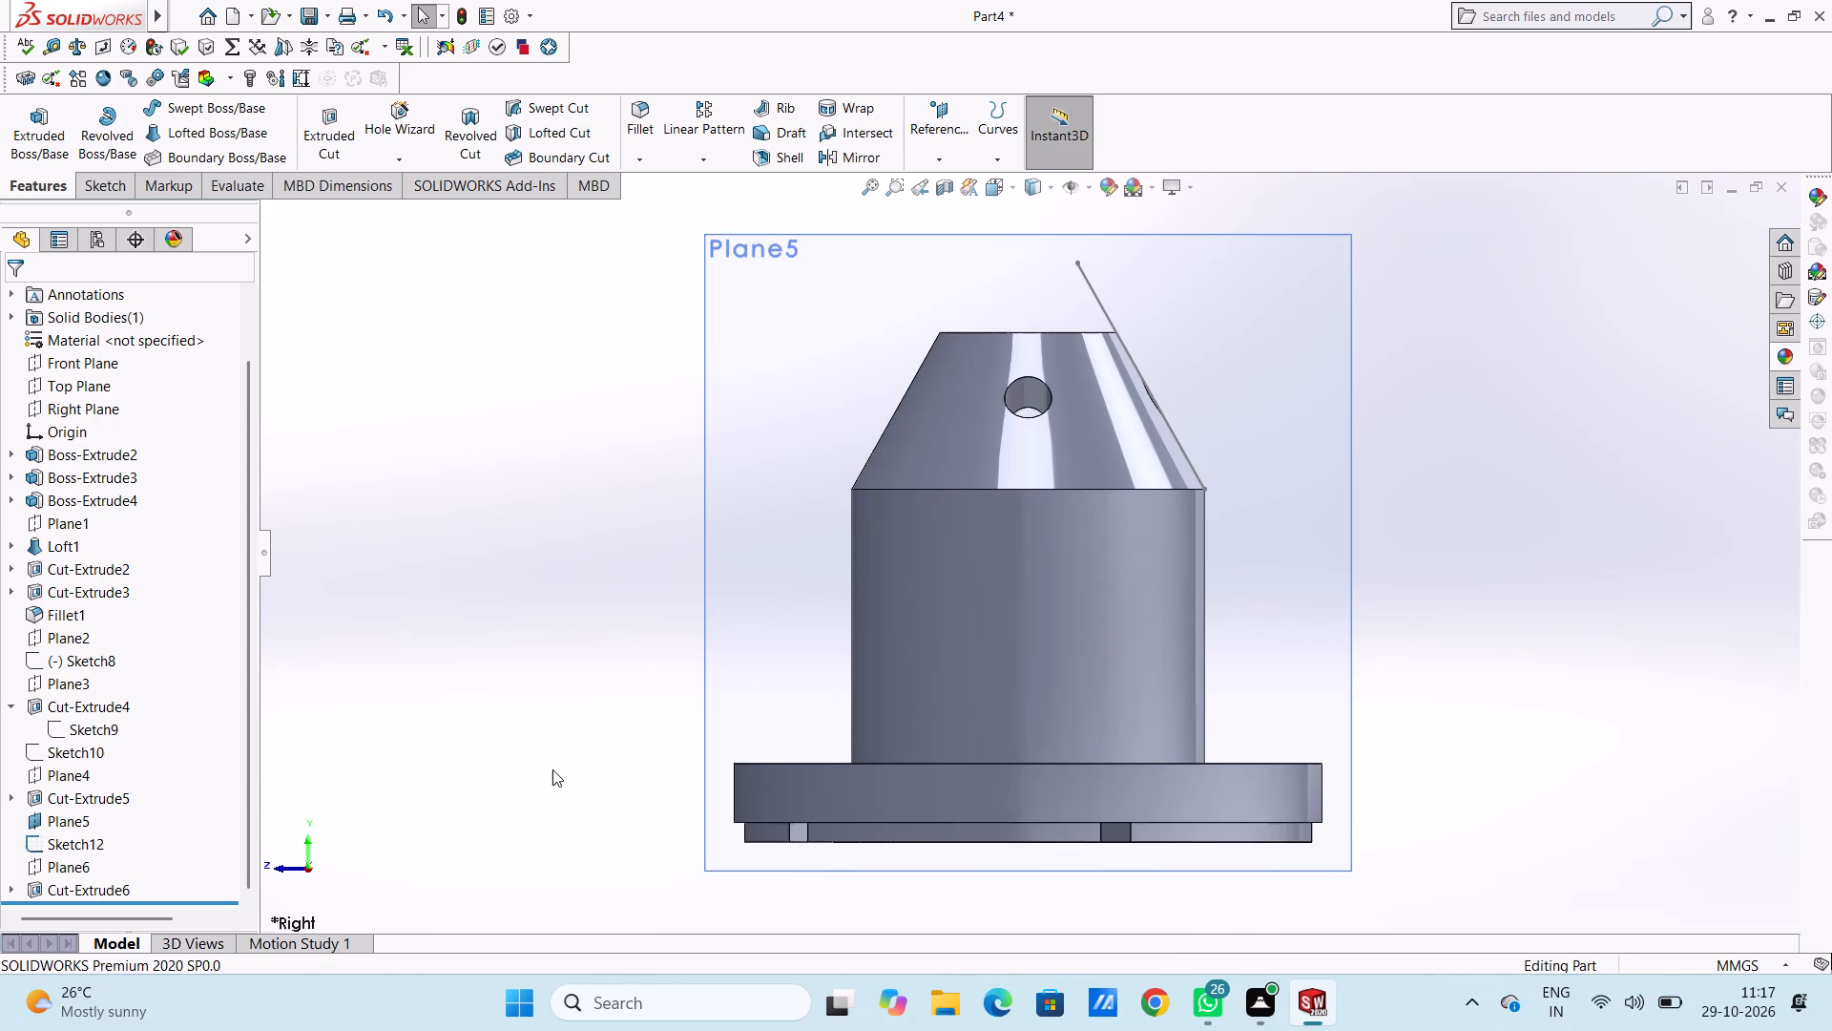
scroll(863, 542, up, 3)
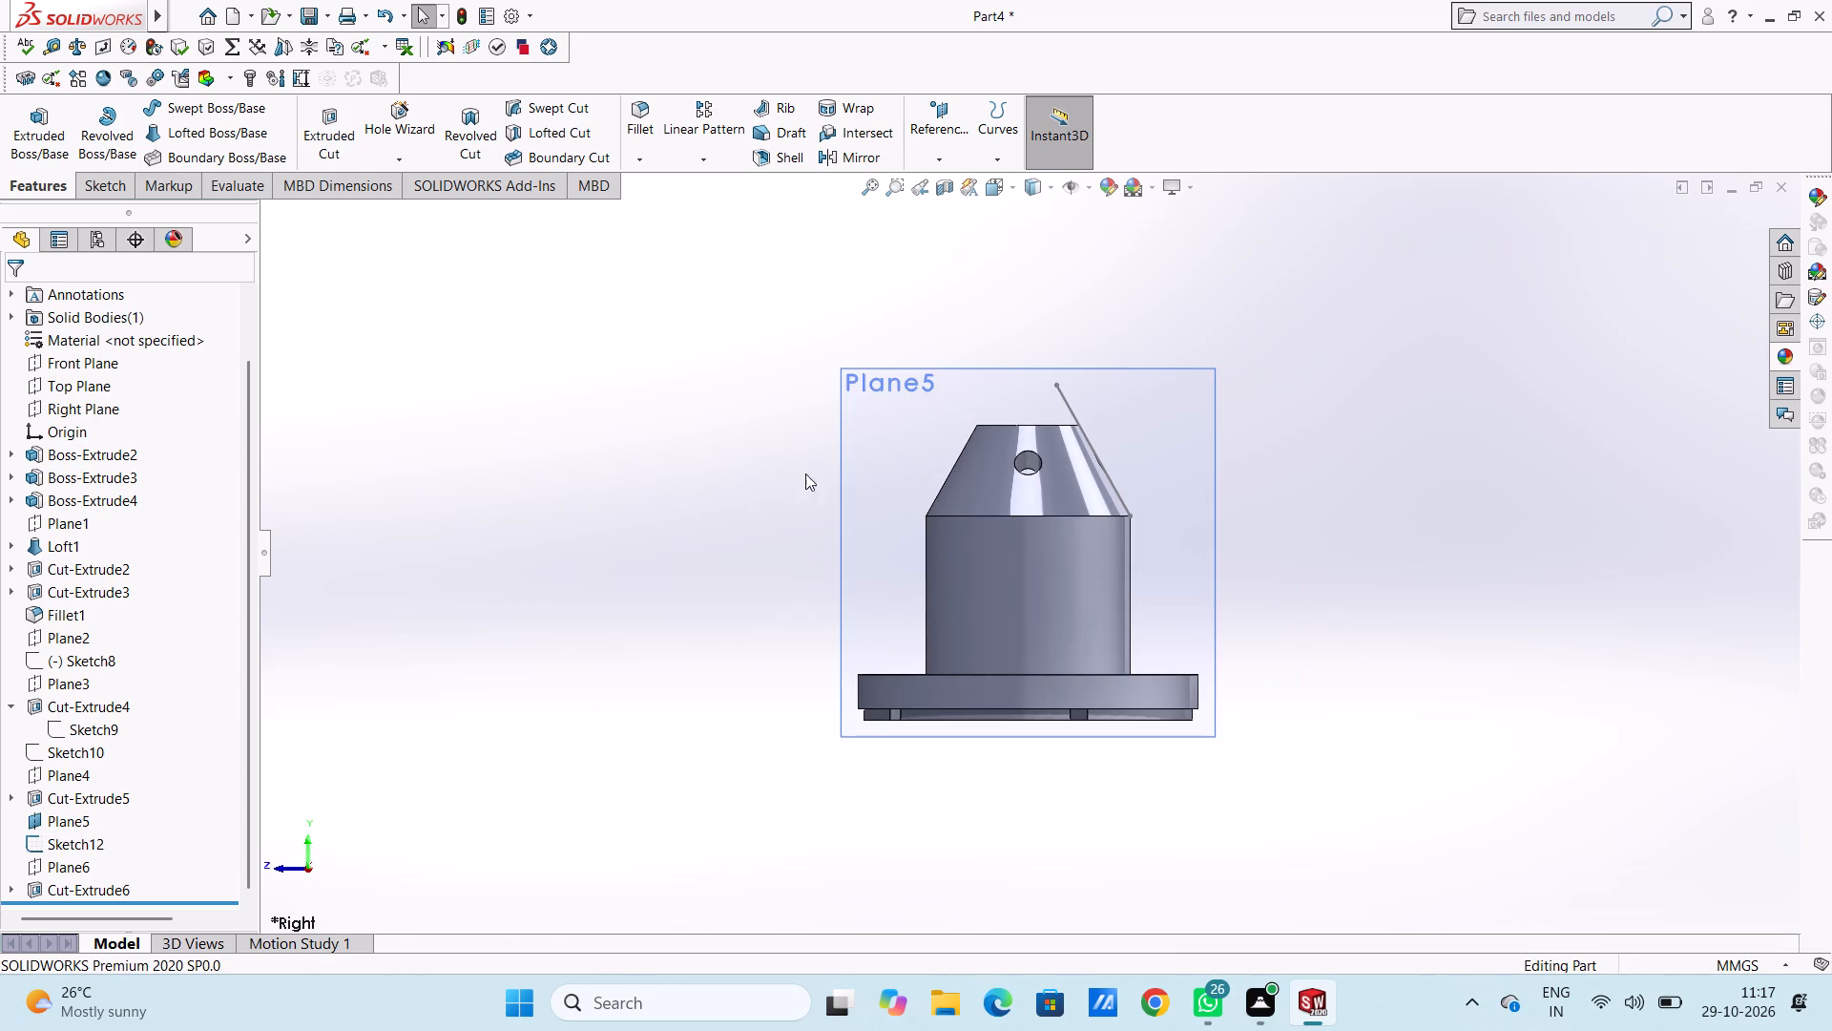
click(869, 453)
click(950, 397)
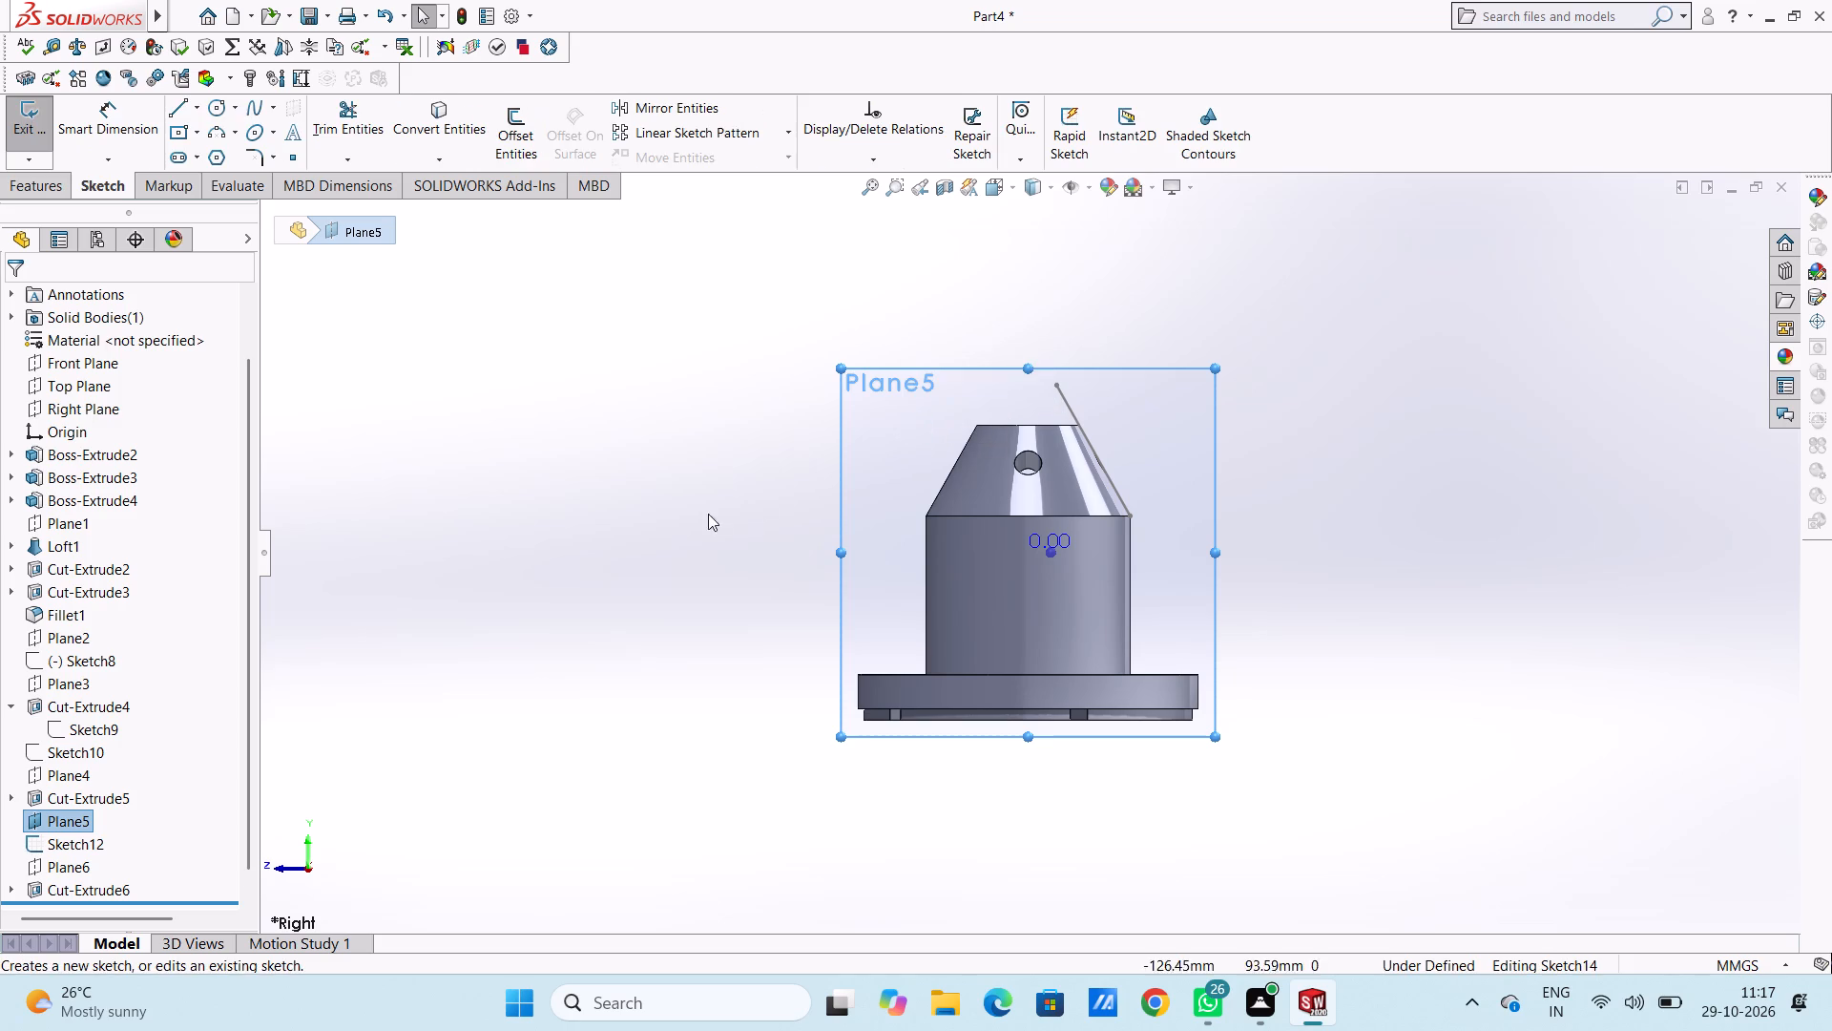
click(666, 507)
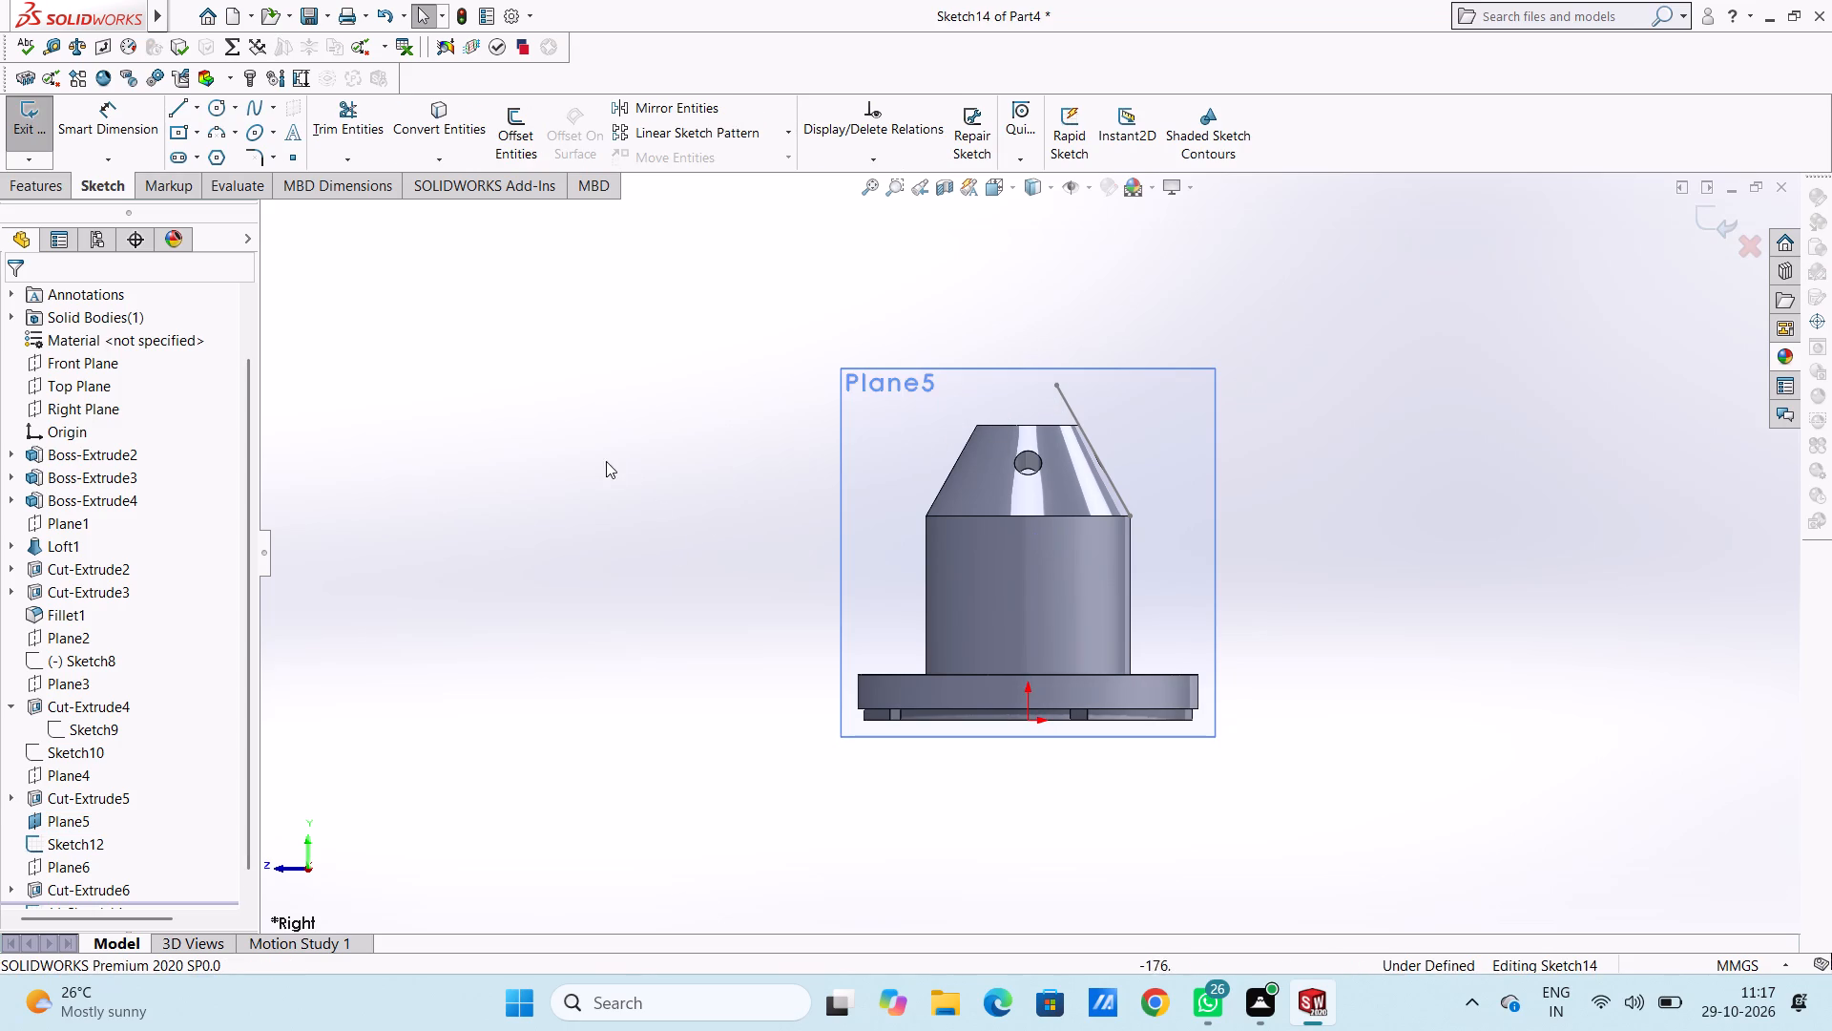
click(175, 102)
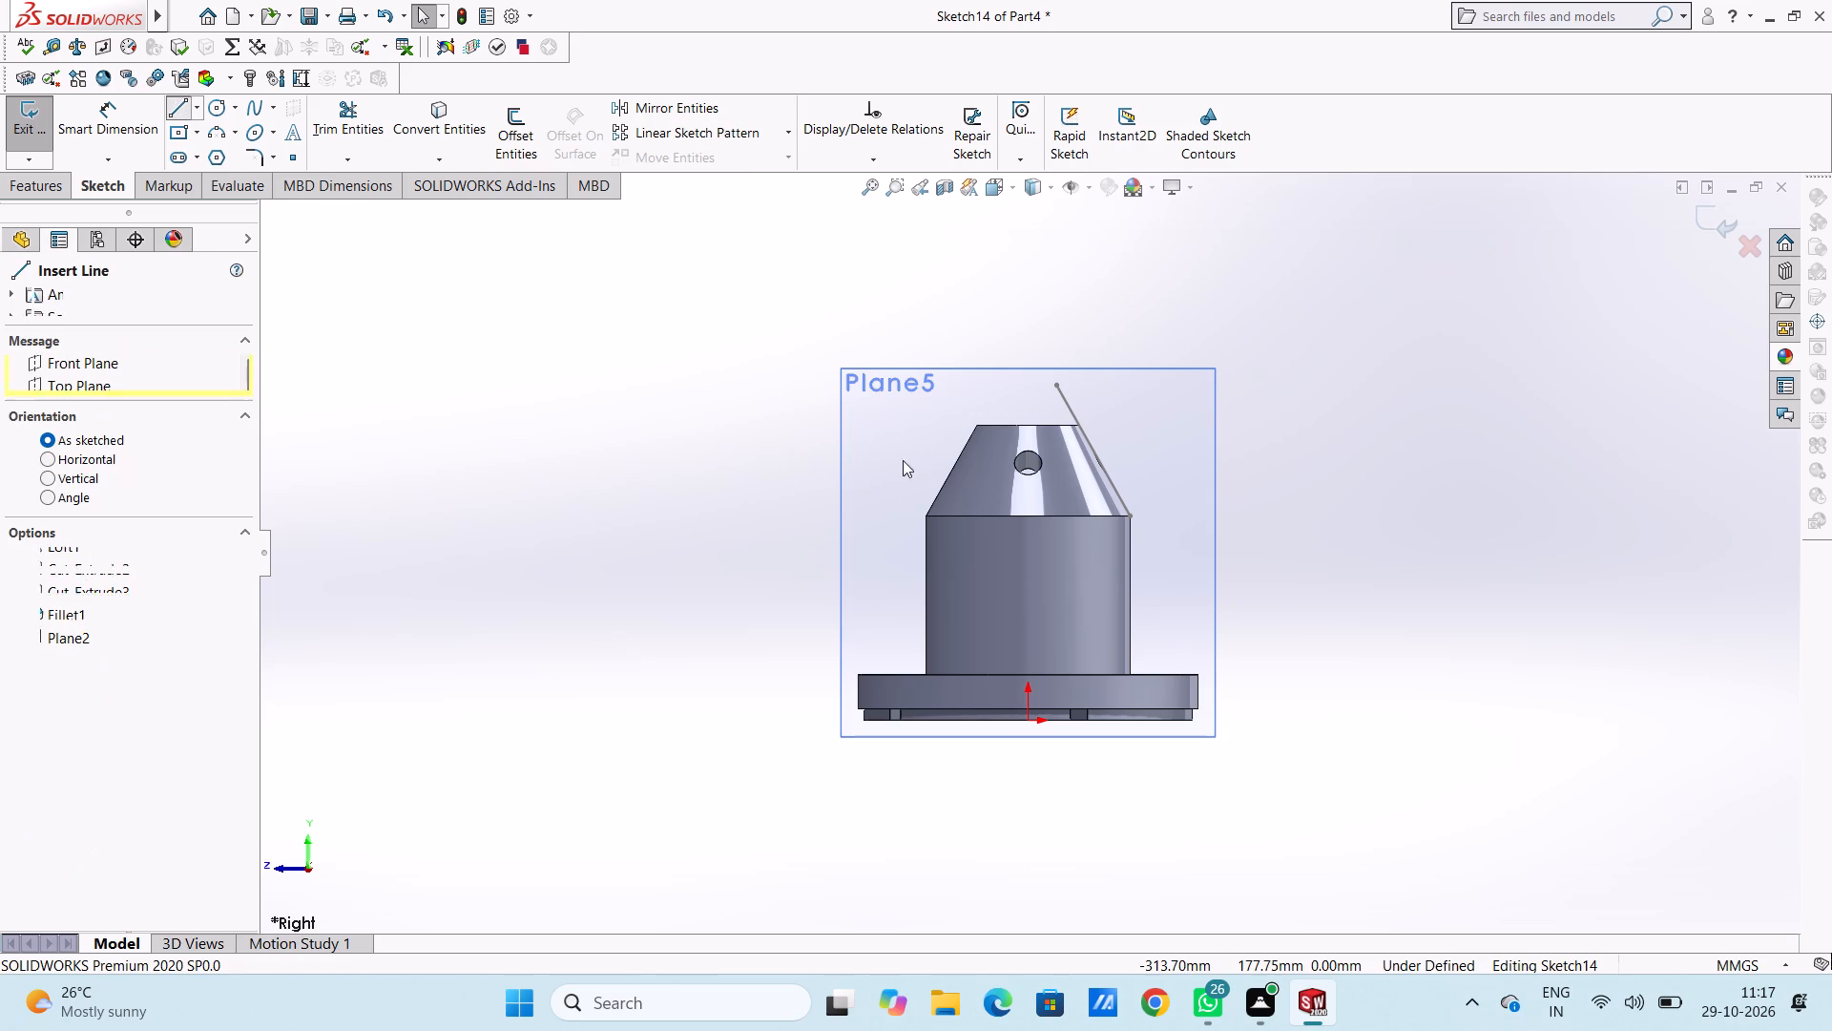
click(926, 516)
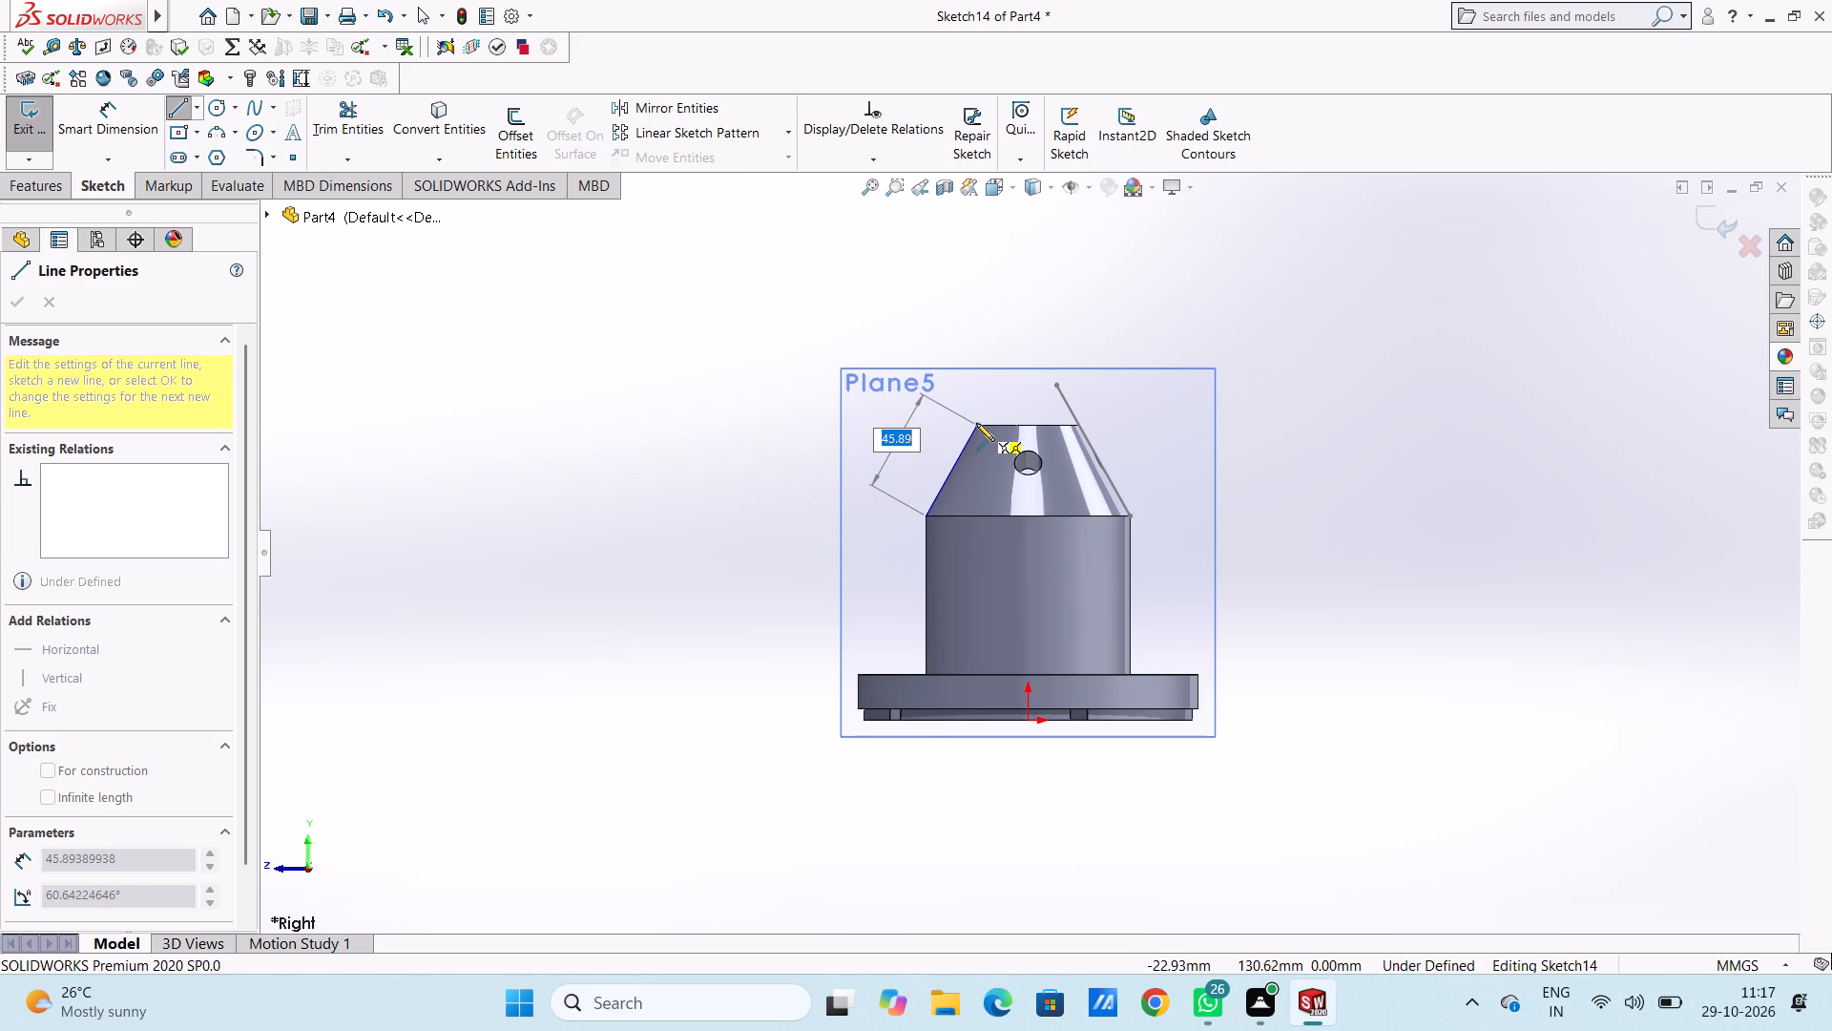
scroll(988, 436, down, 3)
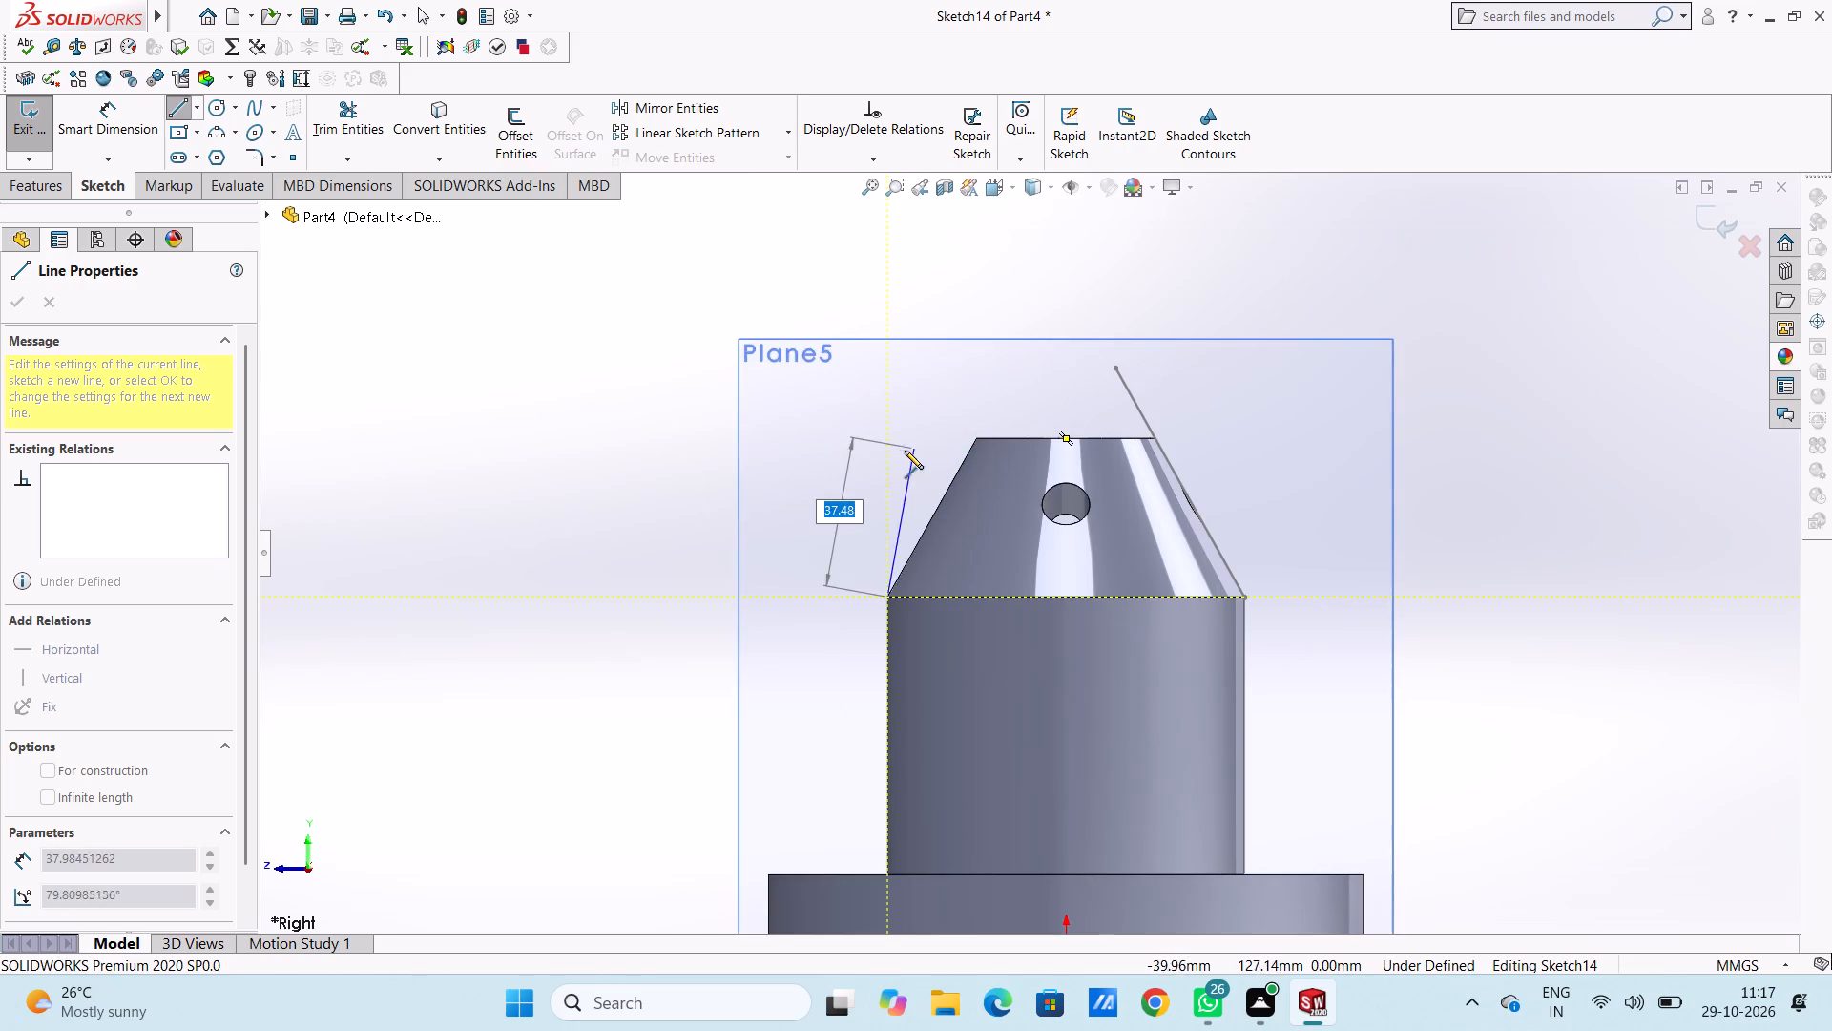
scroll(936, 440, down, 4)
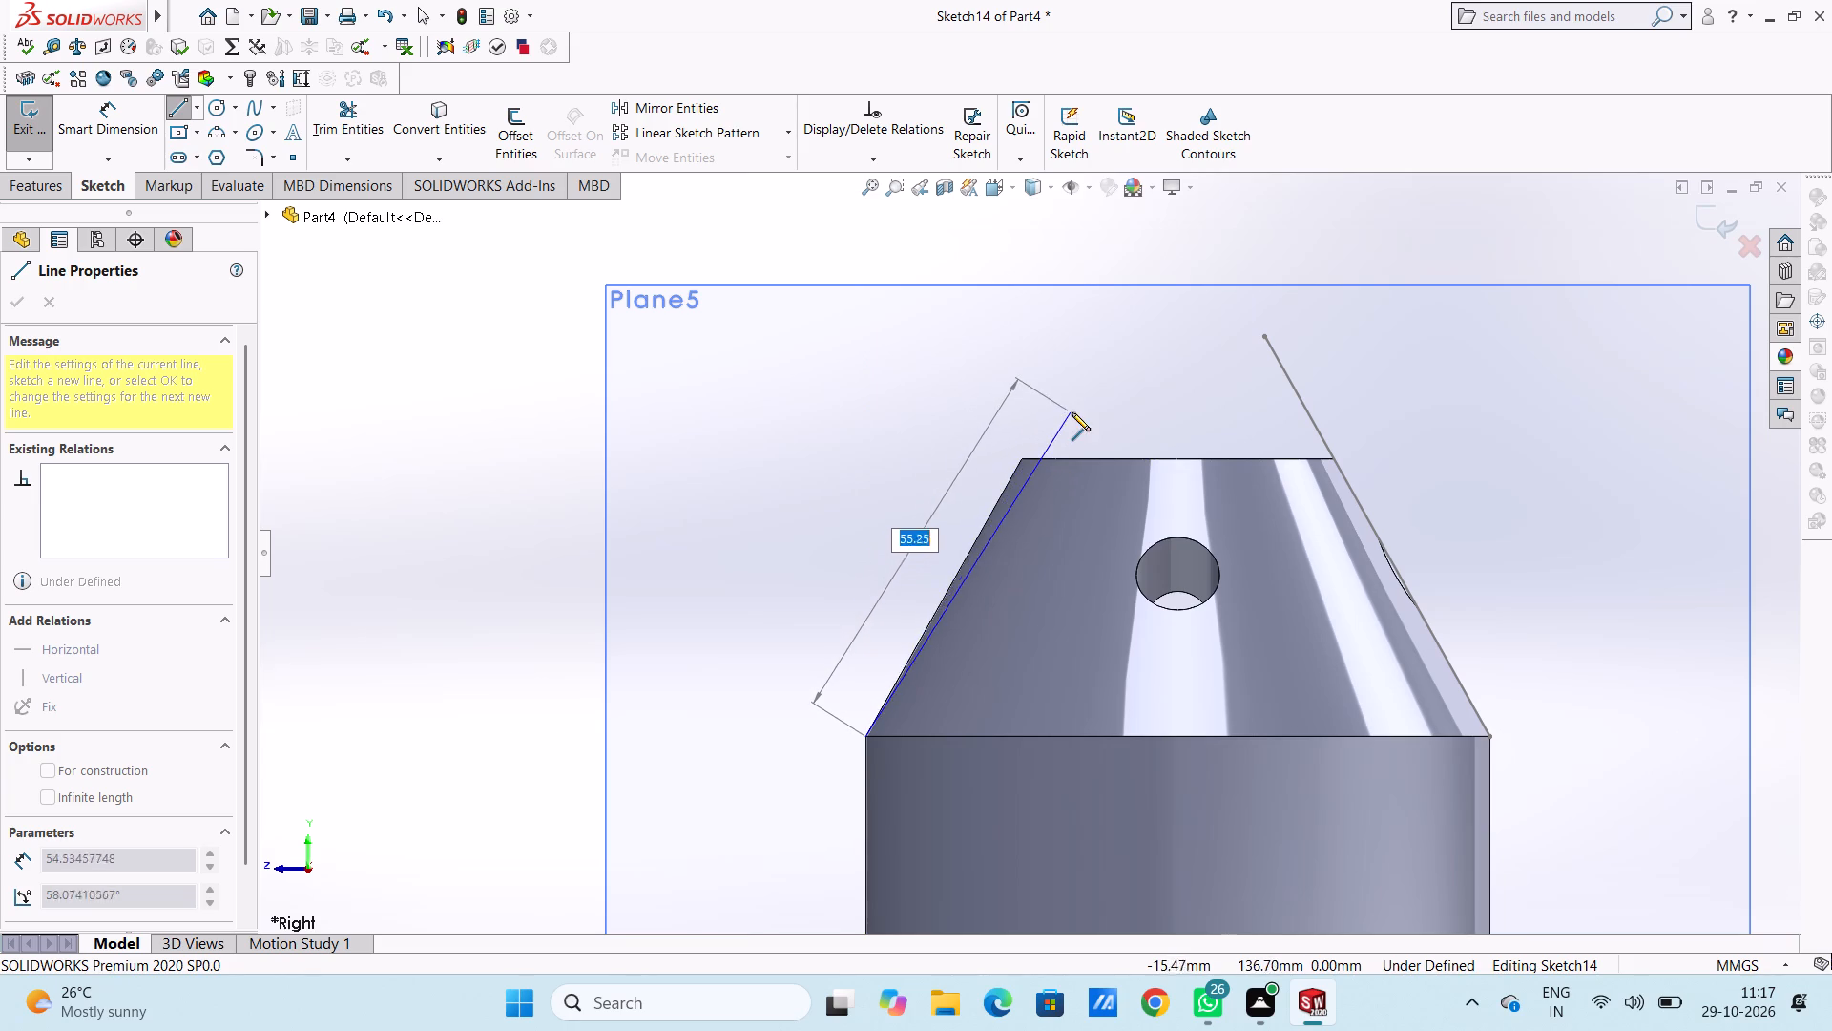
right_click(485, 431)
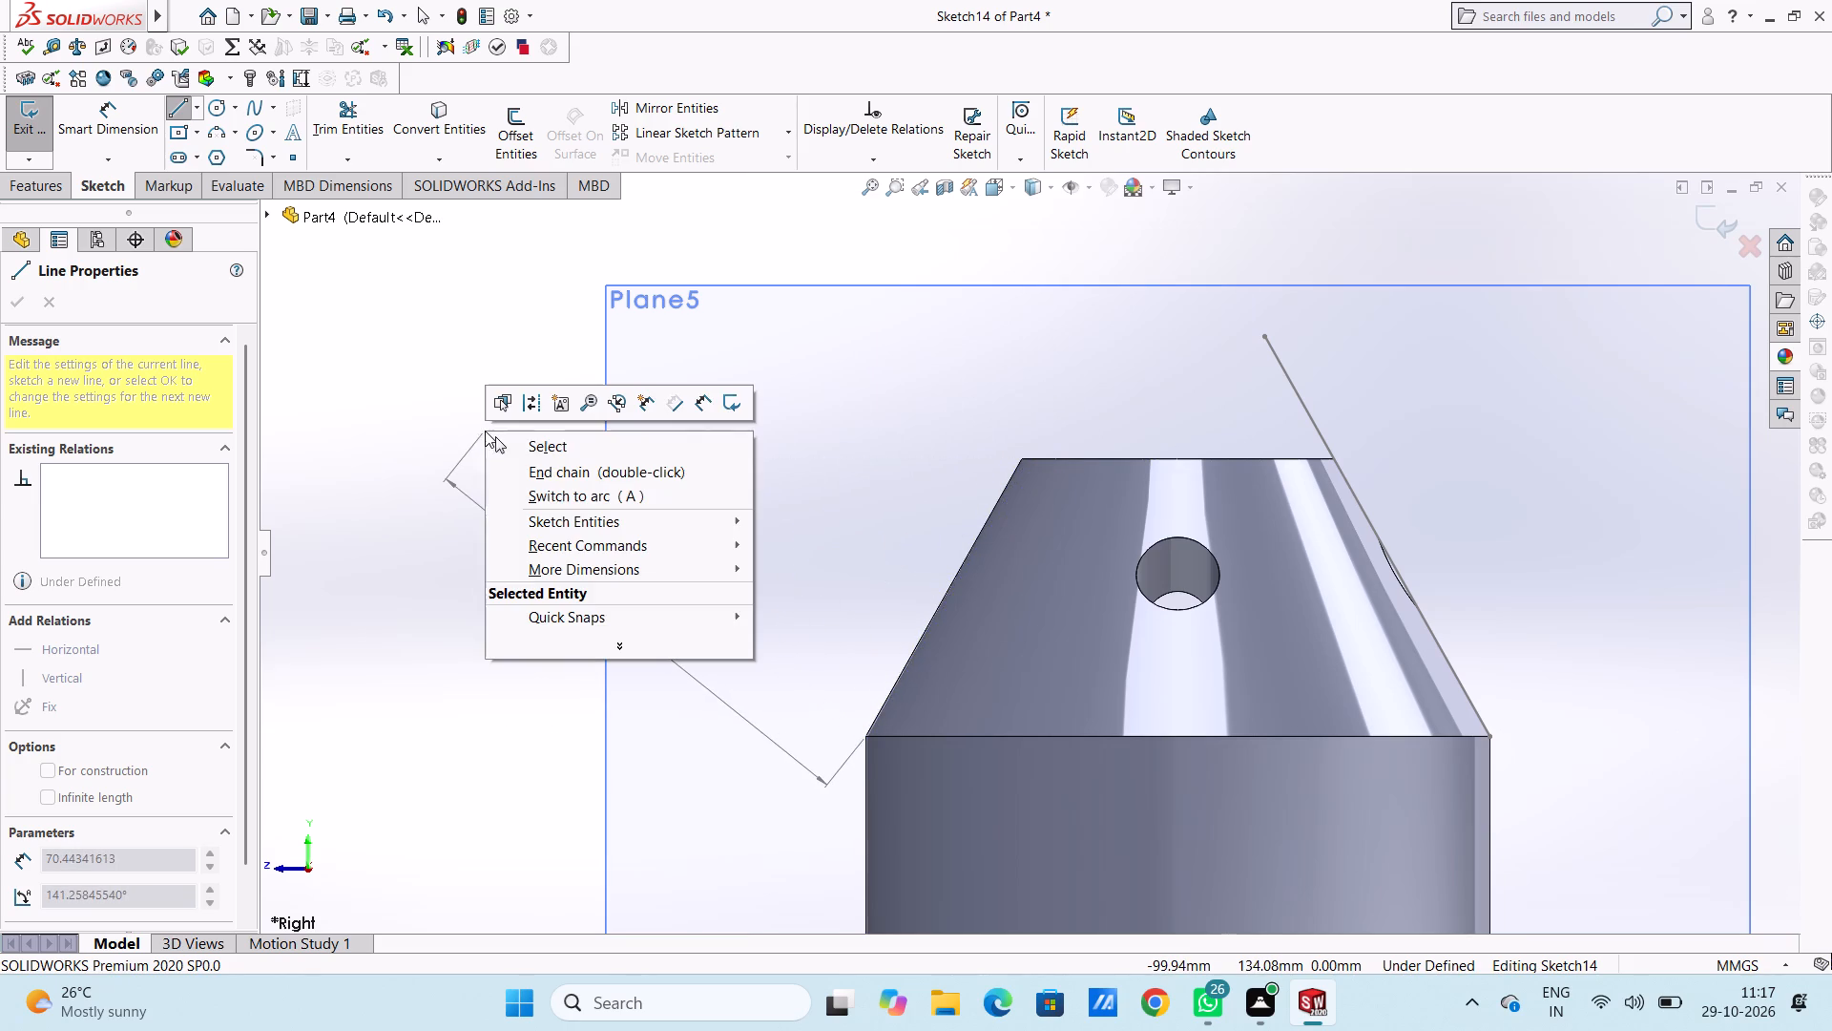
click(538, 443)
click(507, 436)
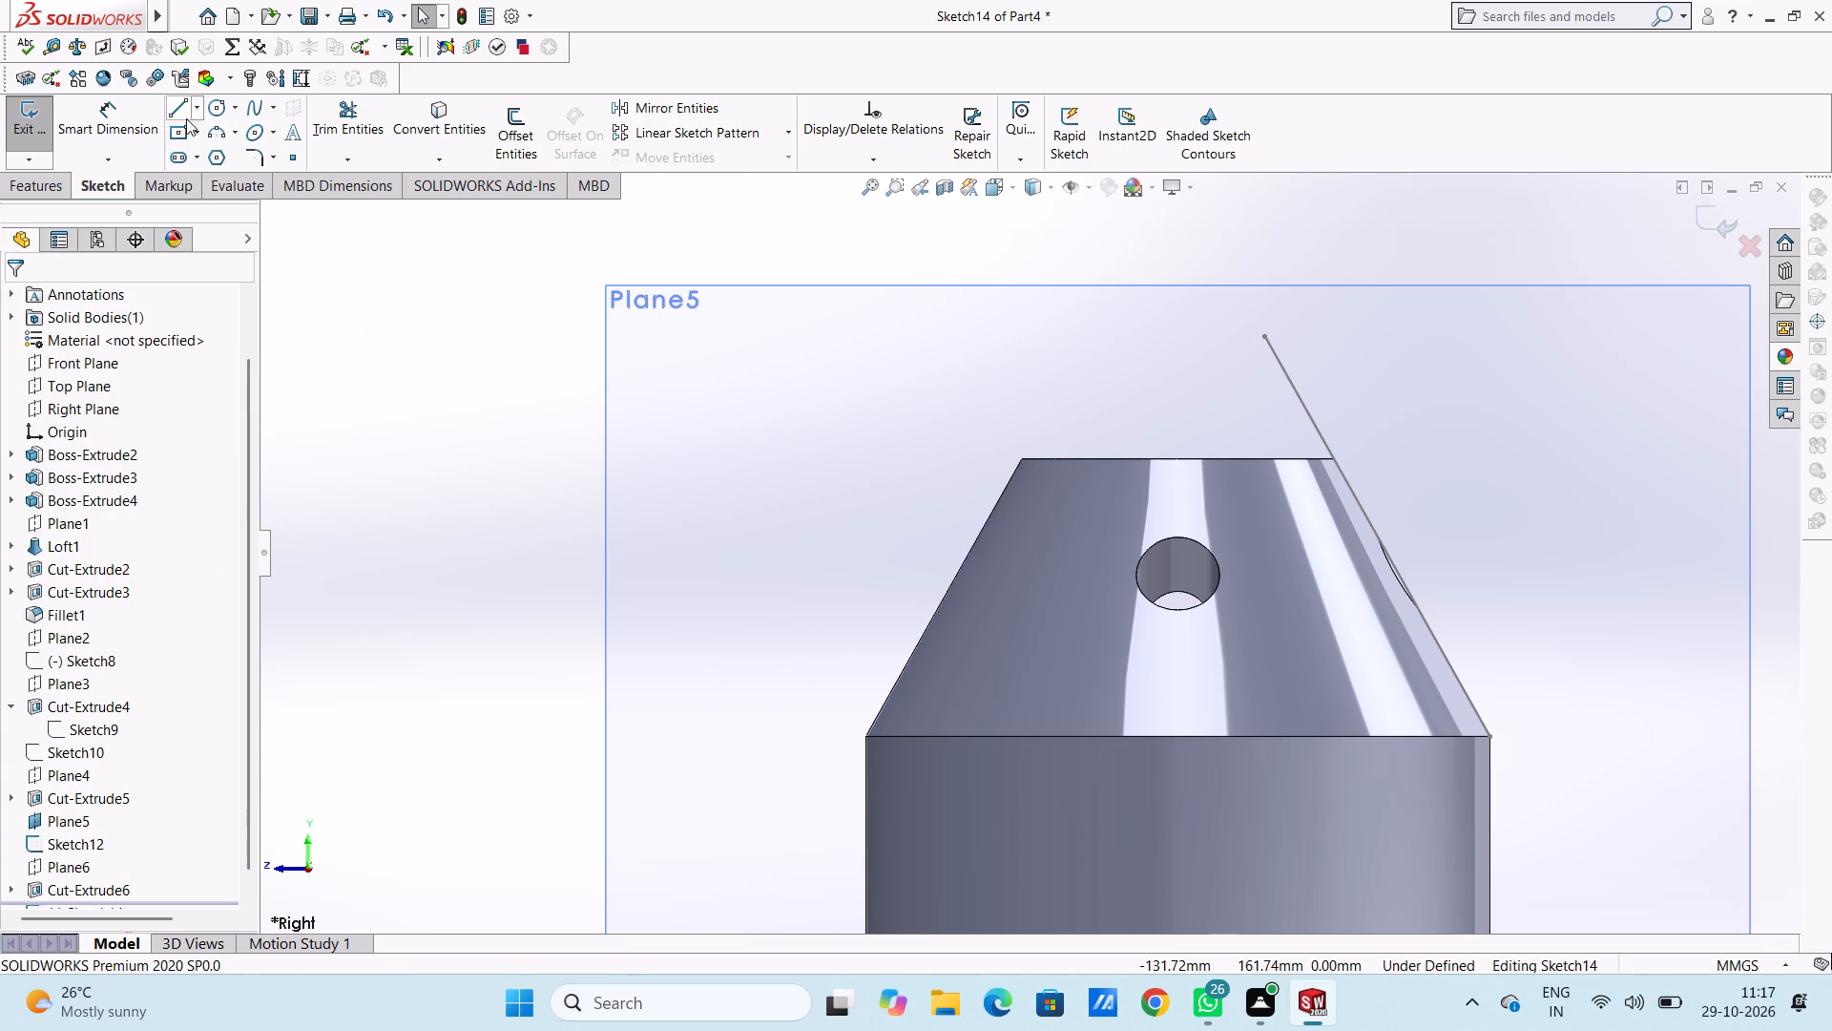
Sketch a line about 66 mm long from the taper's base corner along its silhouette, opposite the existing slanted line, extending past the top.
click(182, 105)
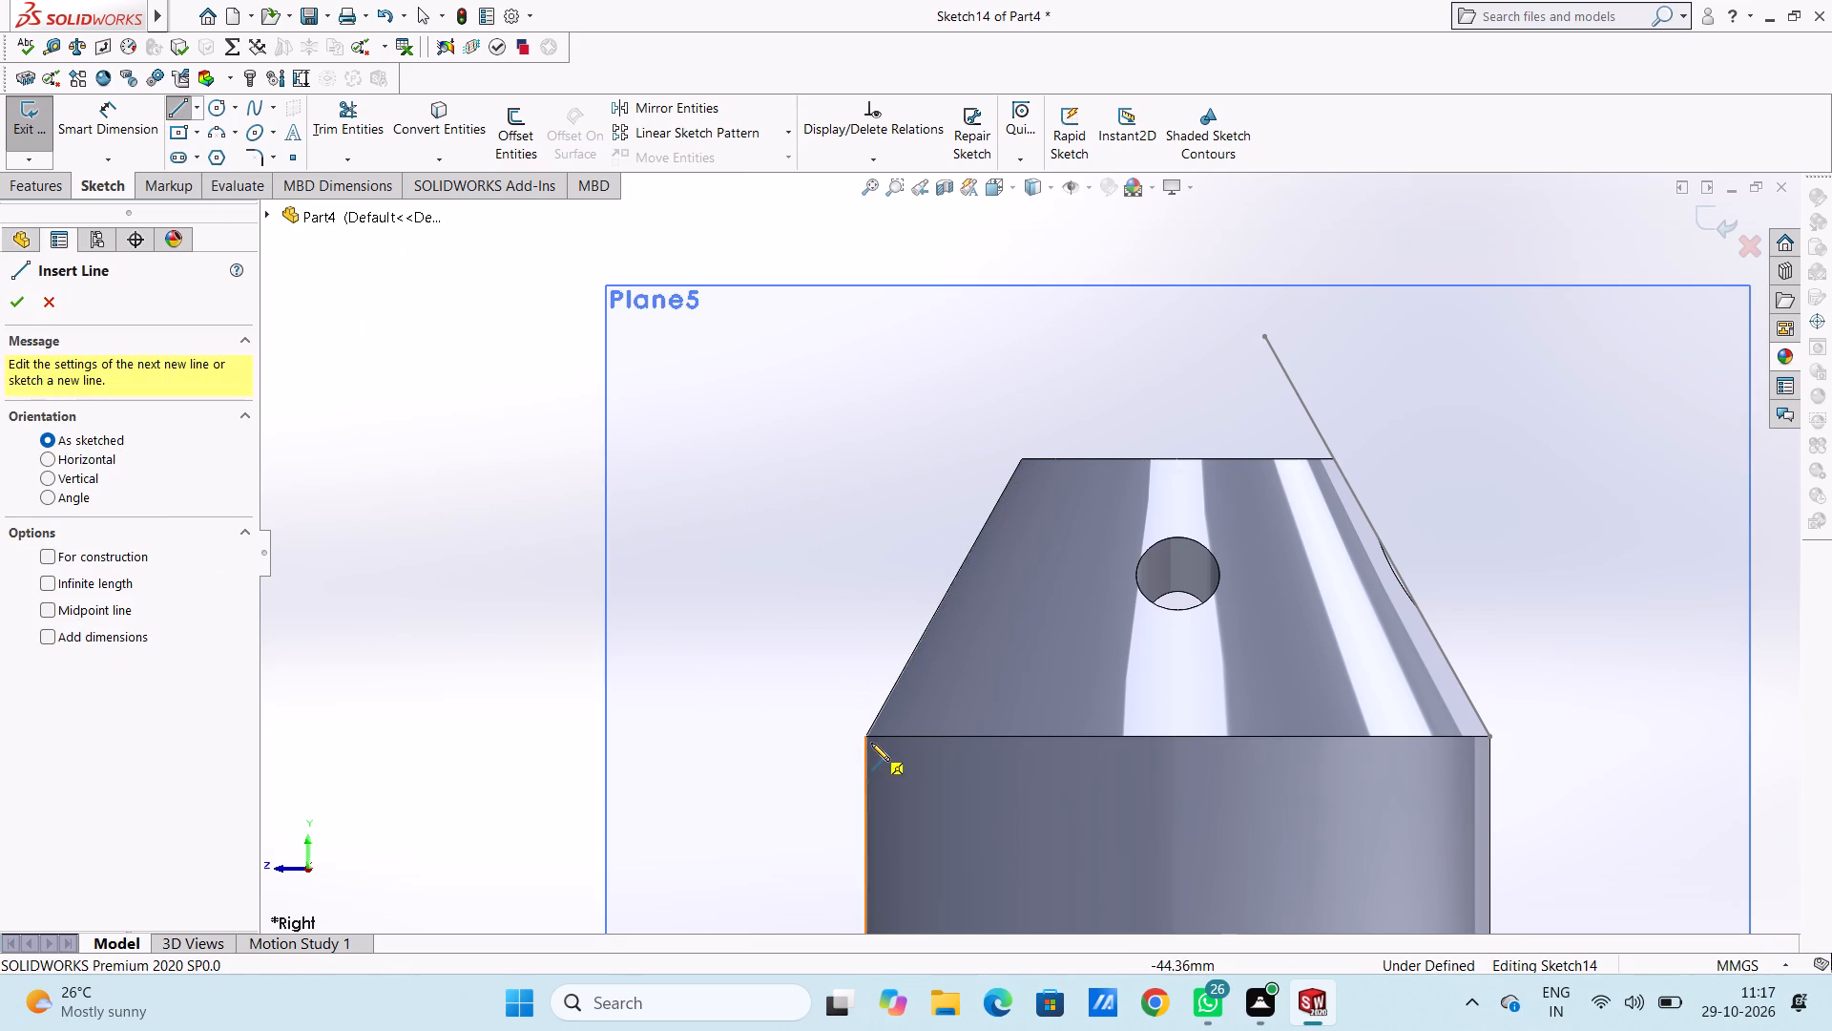
click(864, 737)
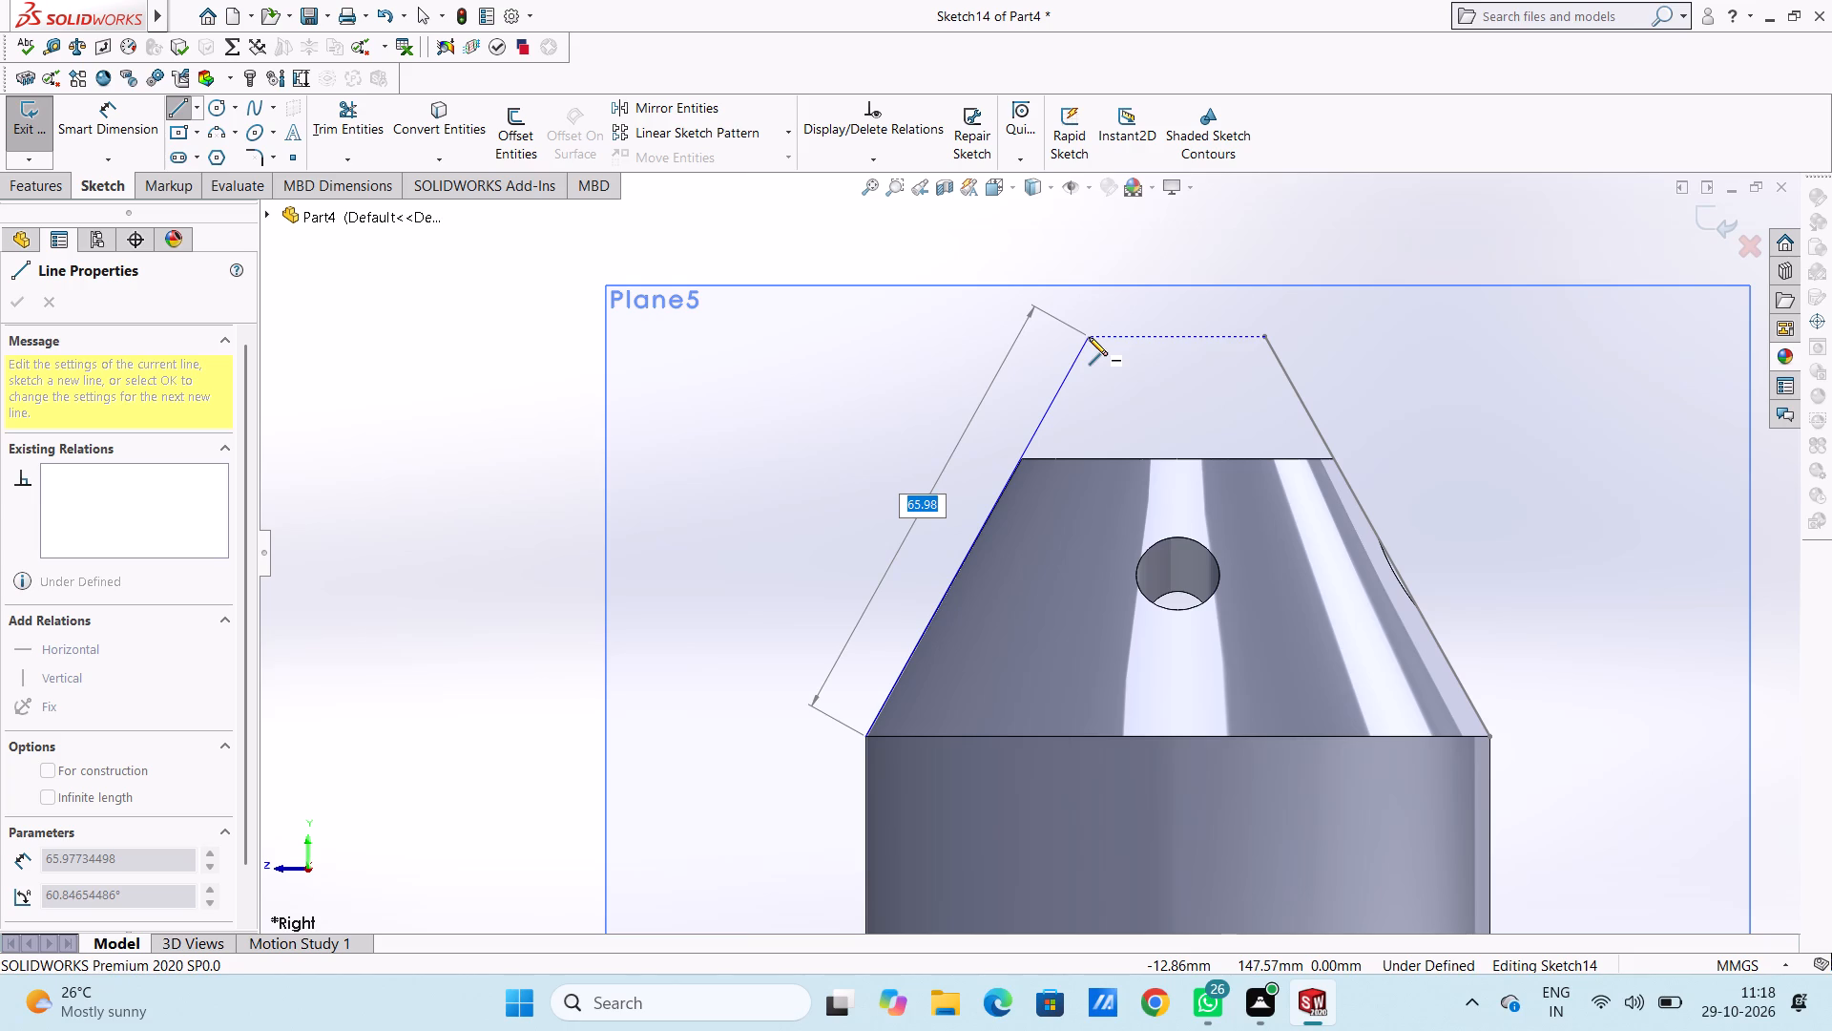
click(1089, 337)
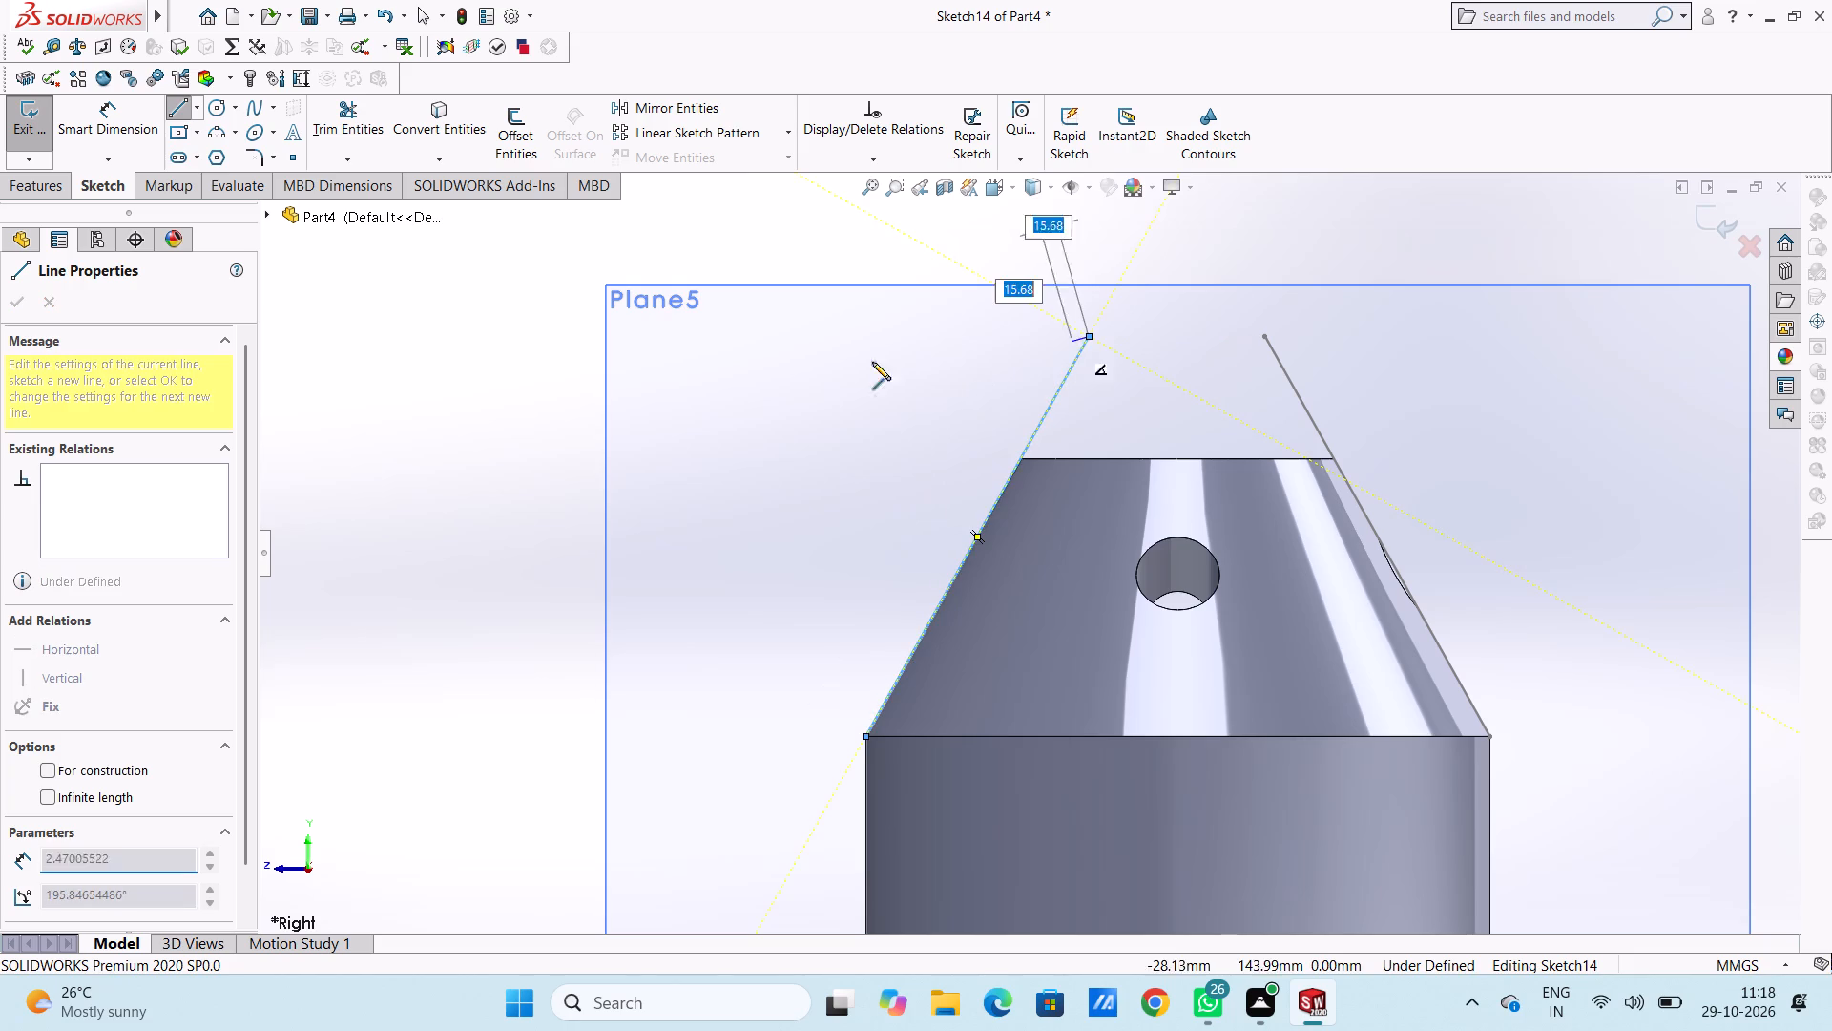
right_click(526, 316)
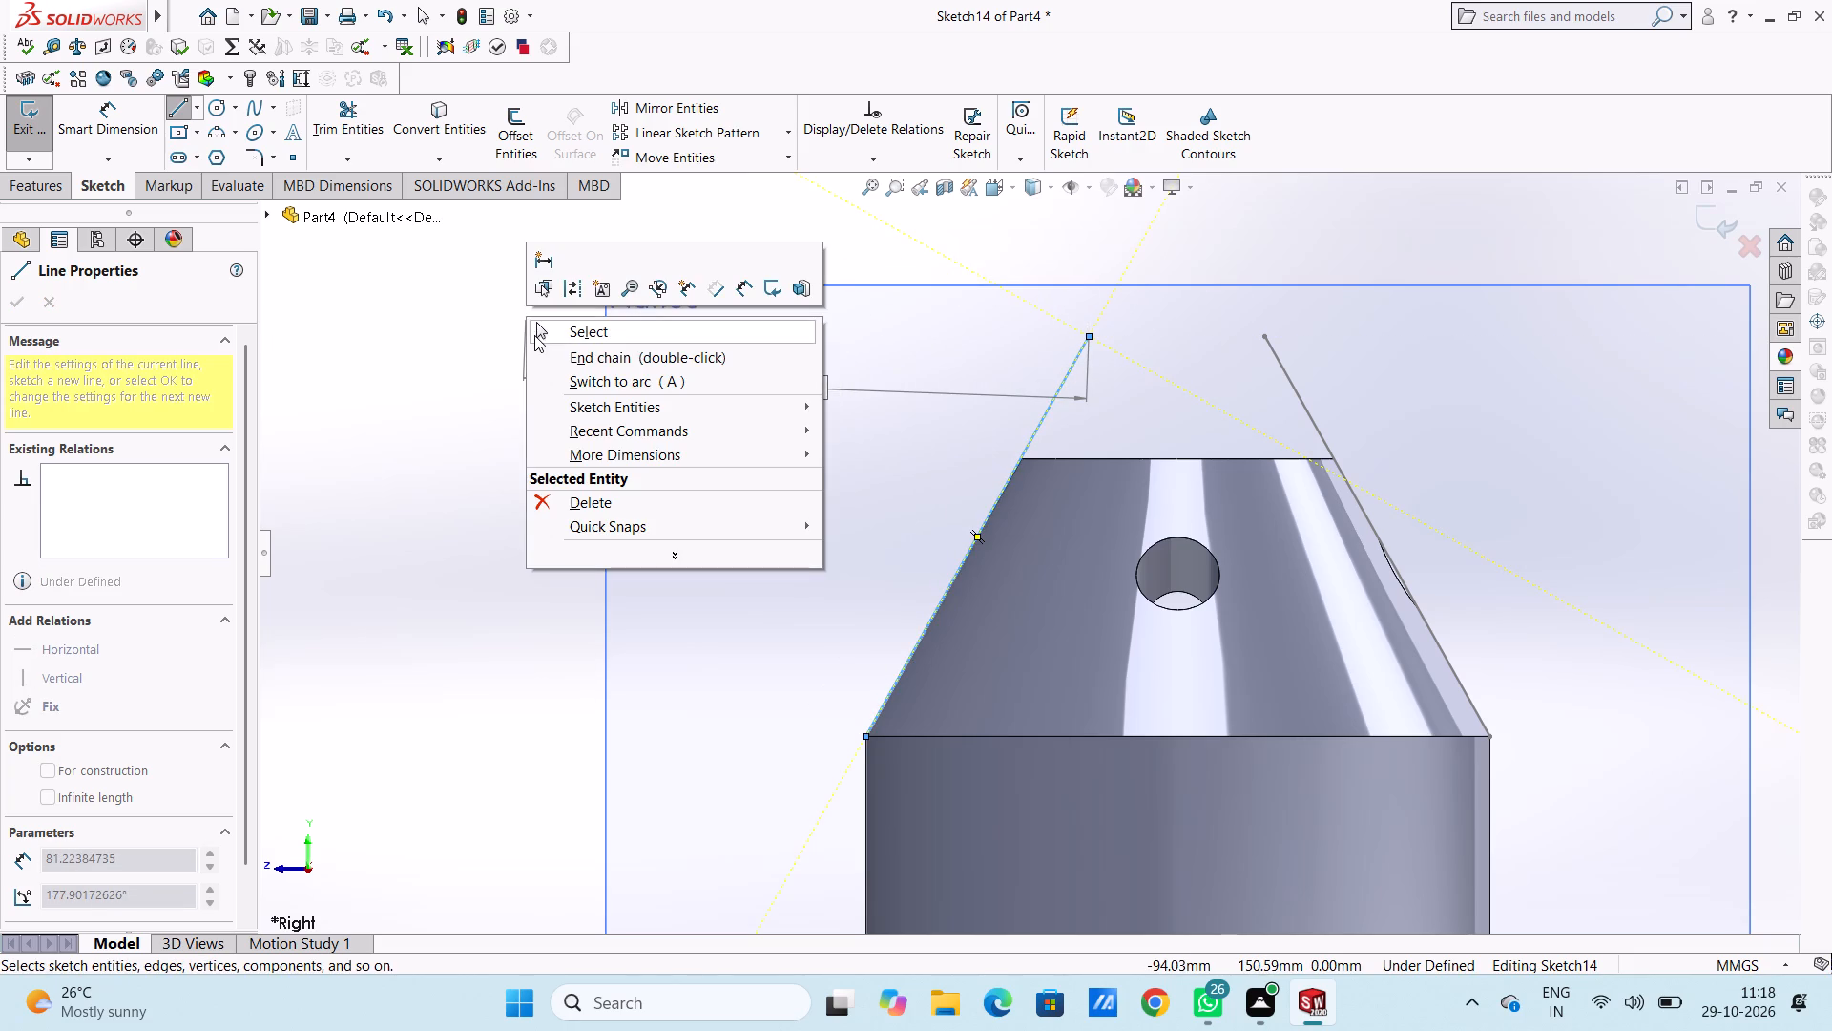
click(534, 335)
click(507, 375)
scroll(505, 380, up, 5)
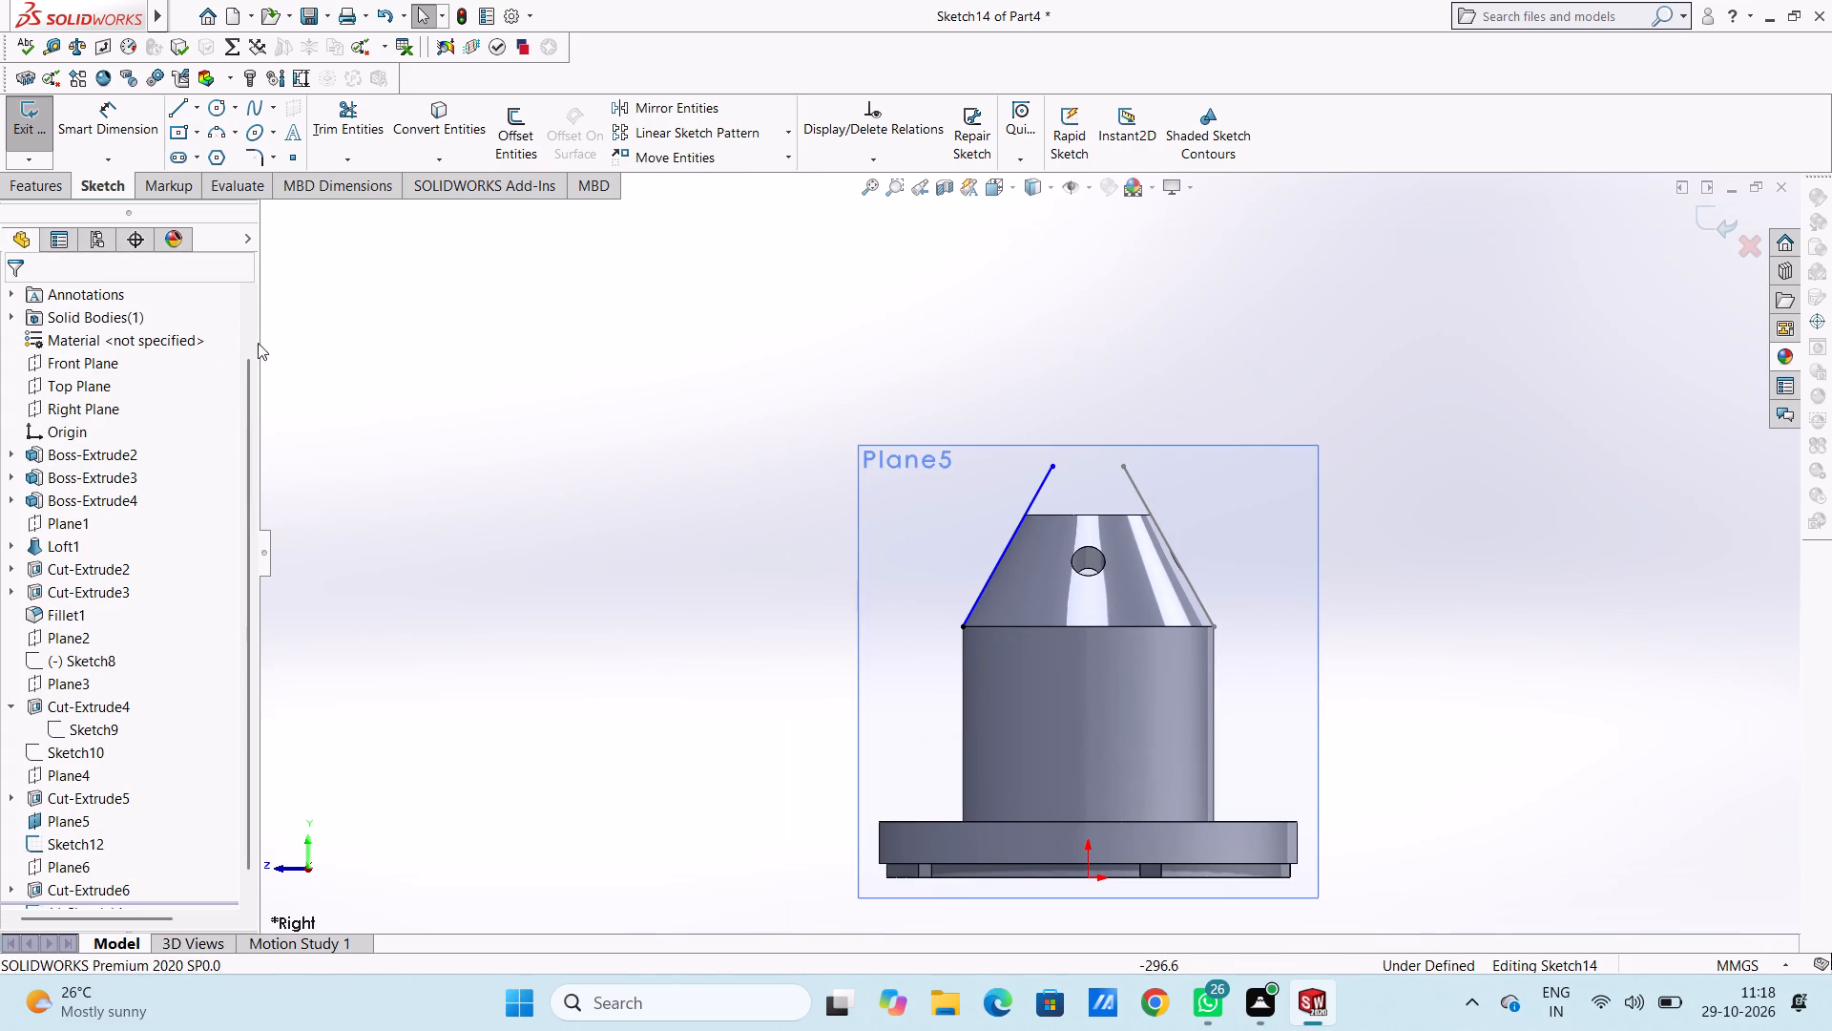
Dimension the slanted line's vertical height and its horizontal width.
click(100, 126)
click(1048, 483)
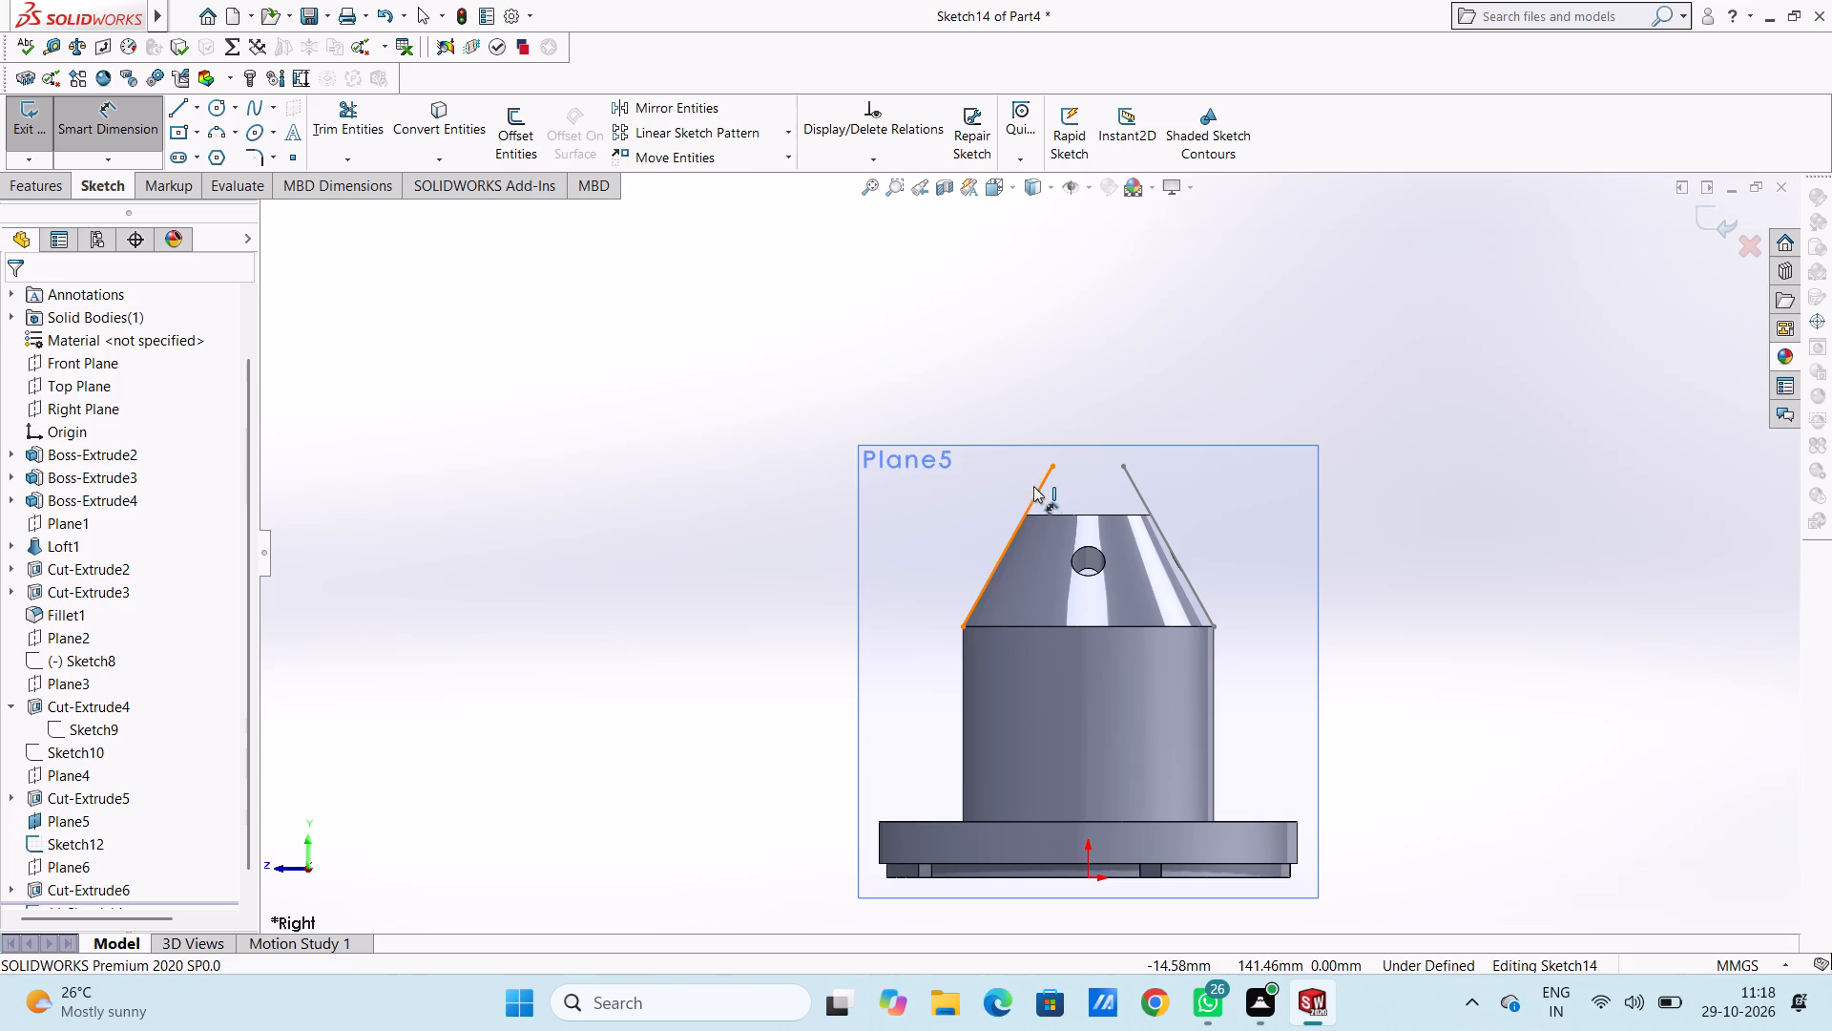
click(524, 516)
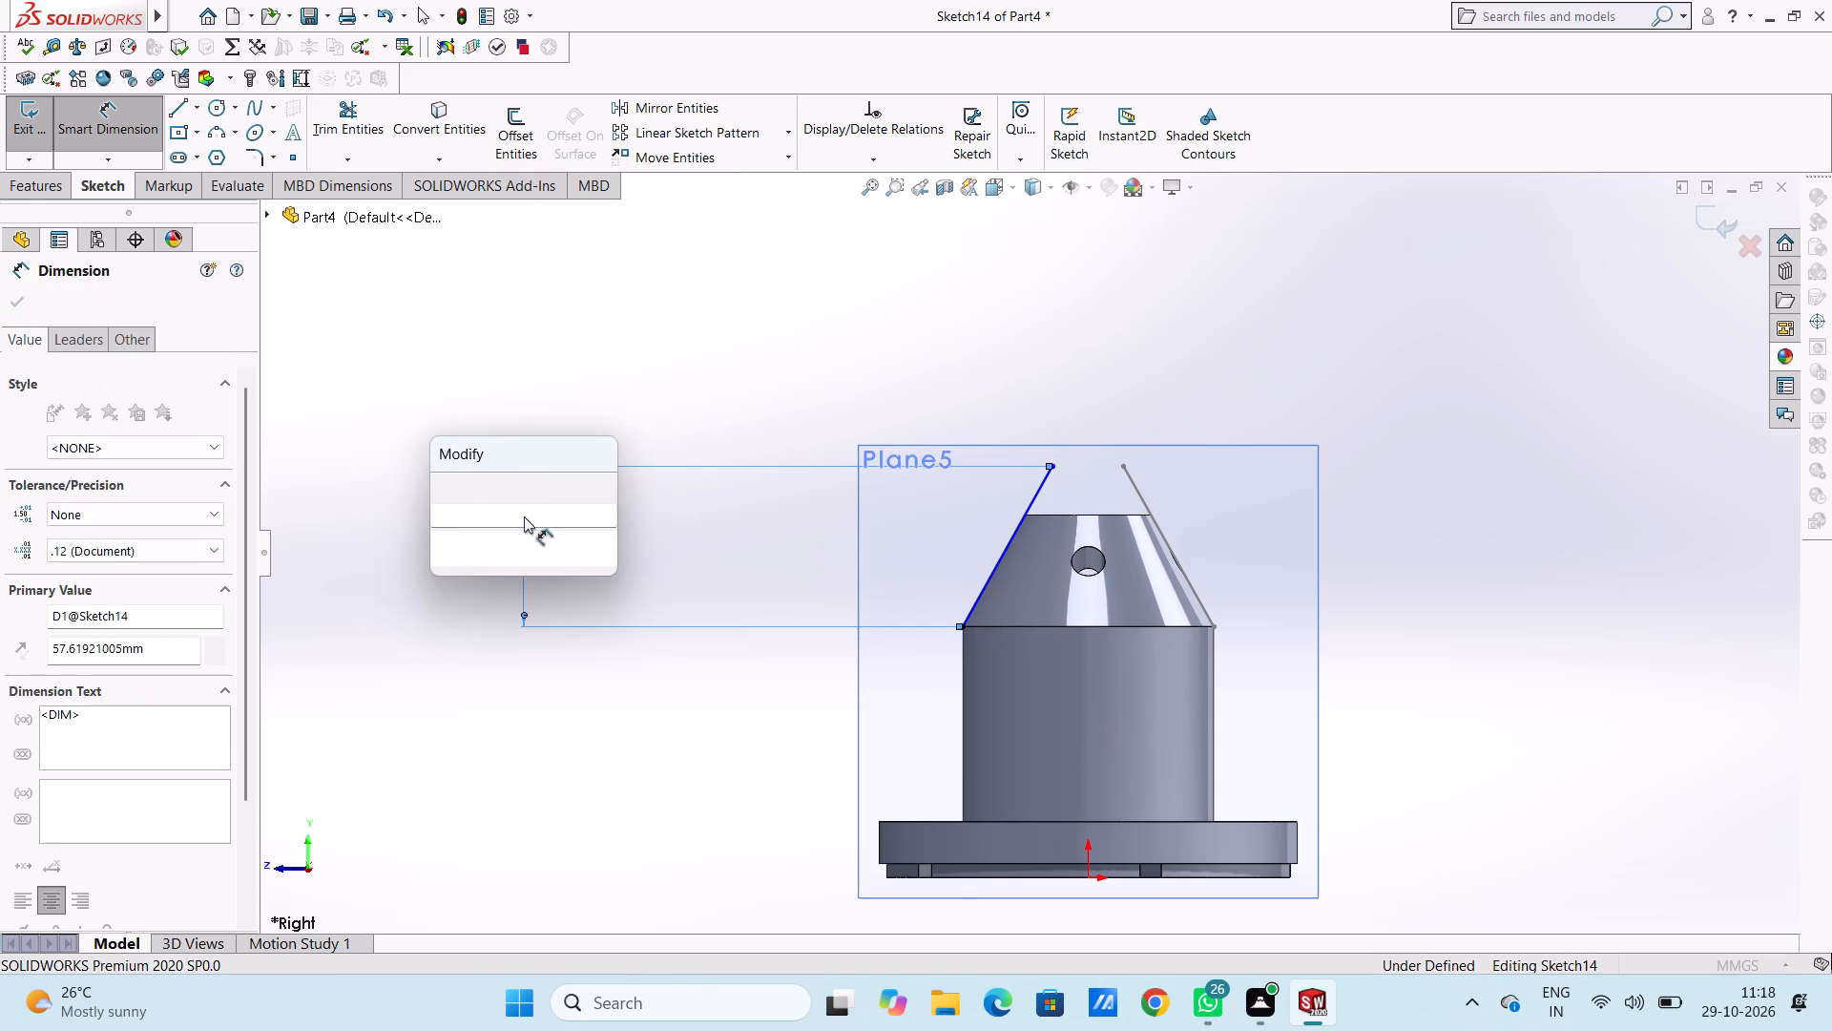
click(435, 488)
click(521, 371)
scroll(1100, 569, up, 4)
scroll(1072, 726, down, 3)
click(996, 335)
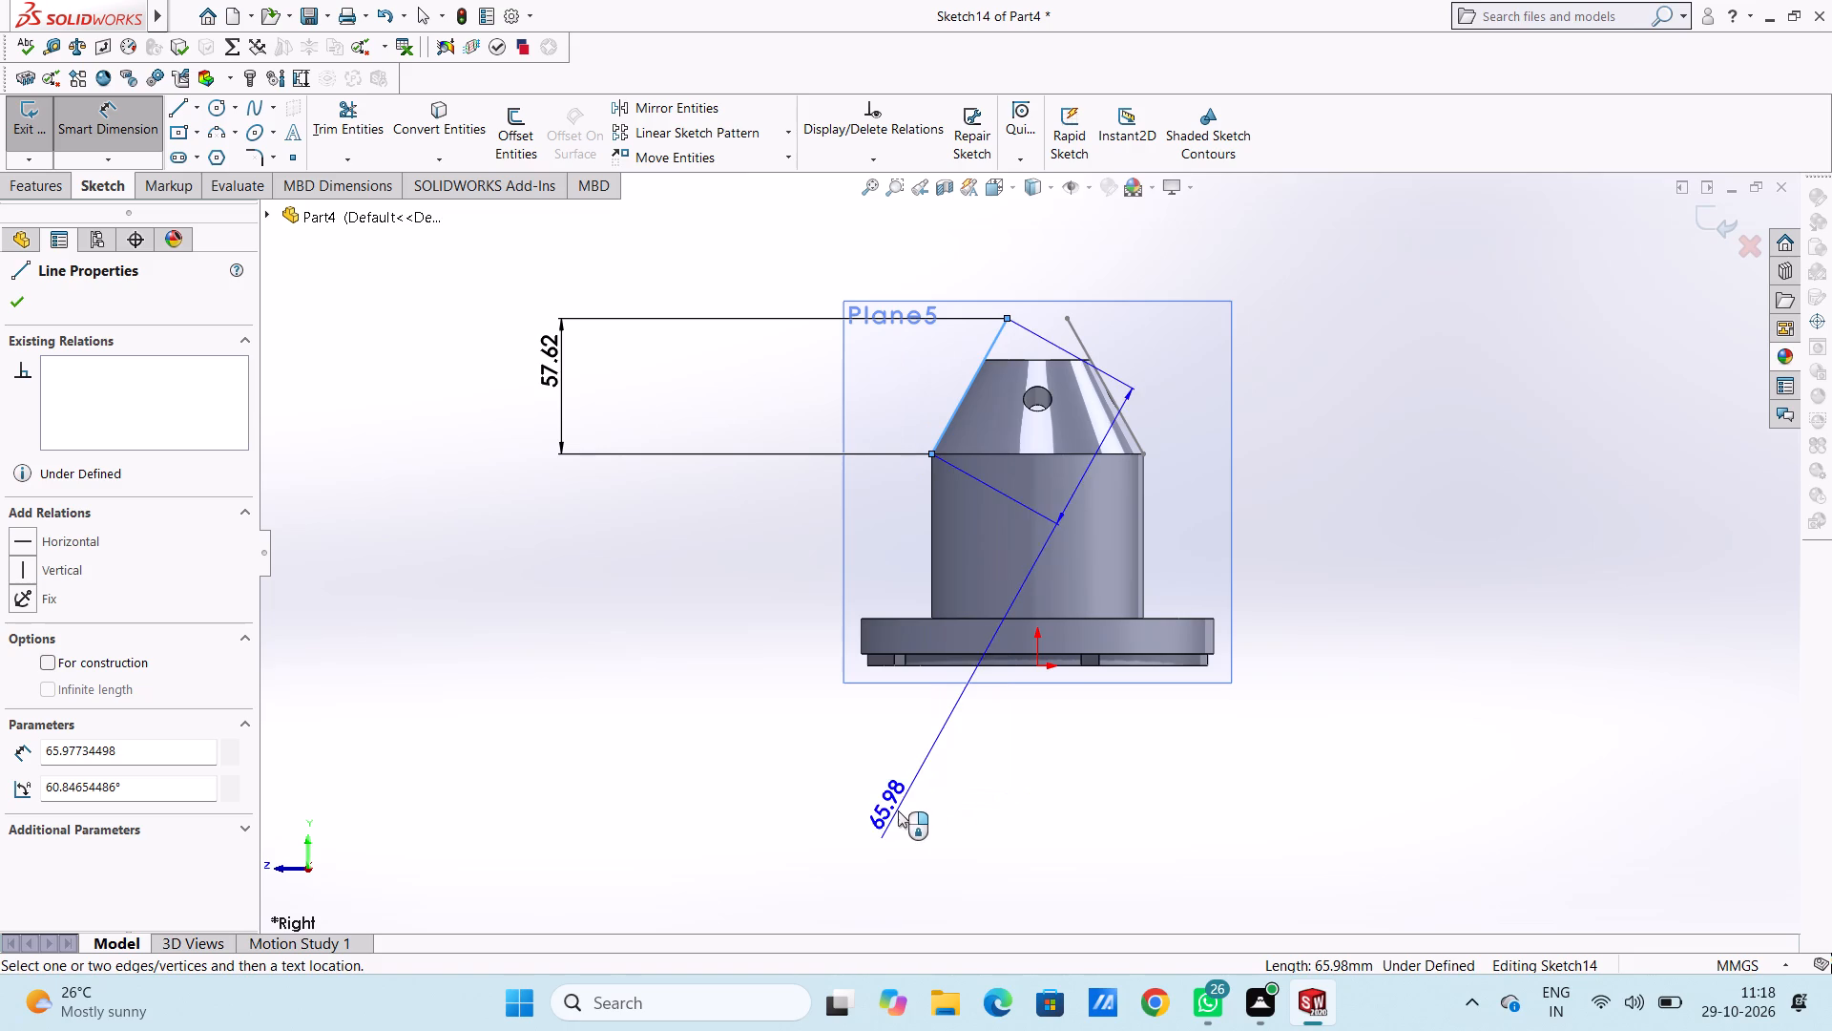
click(970, 798)
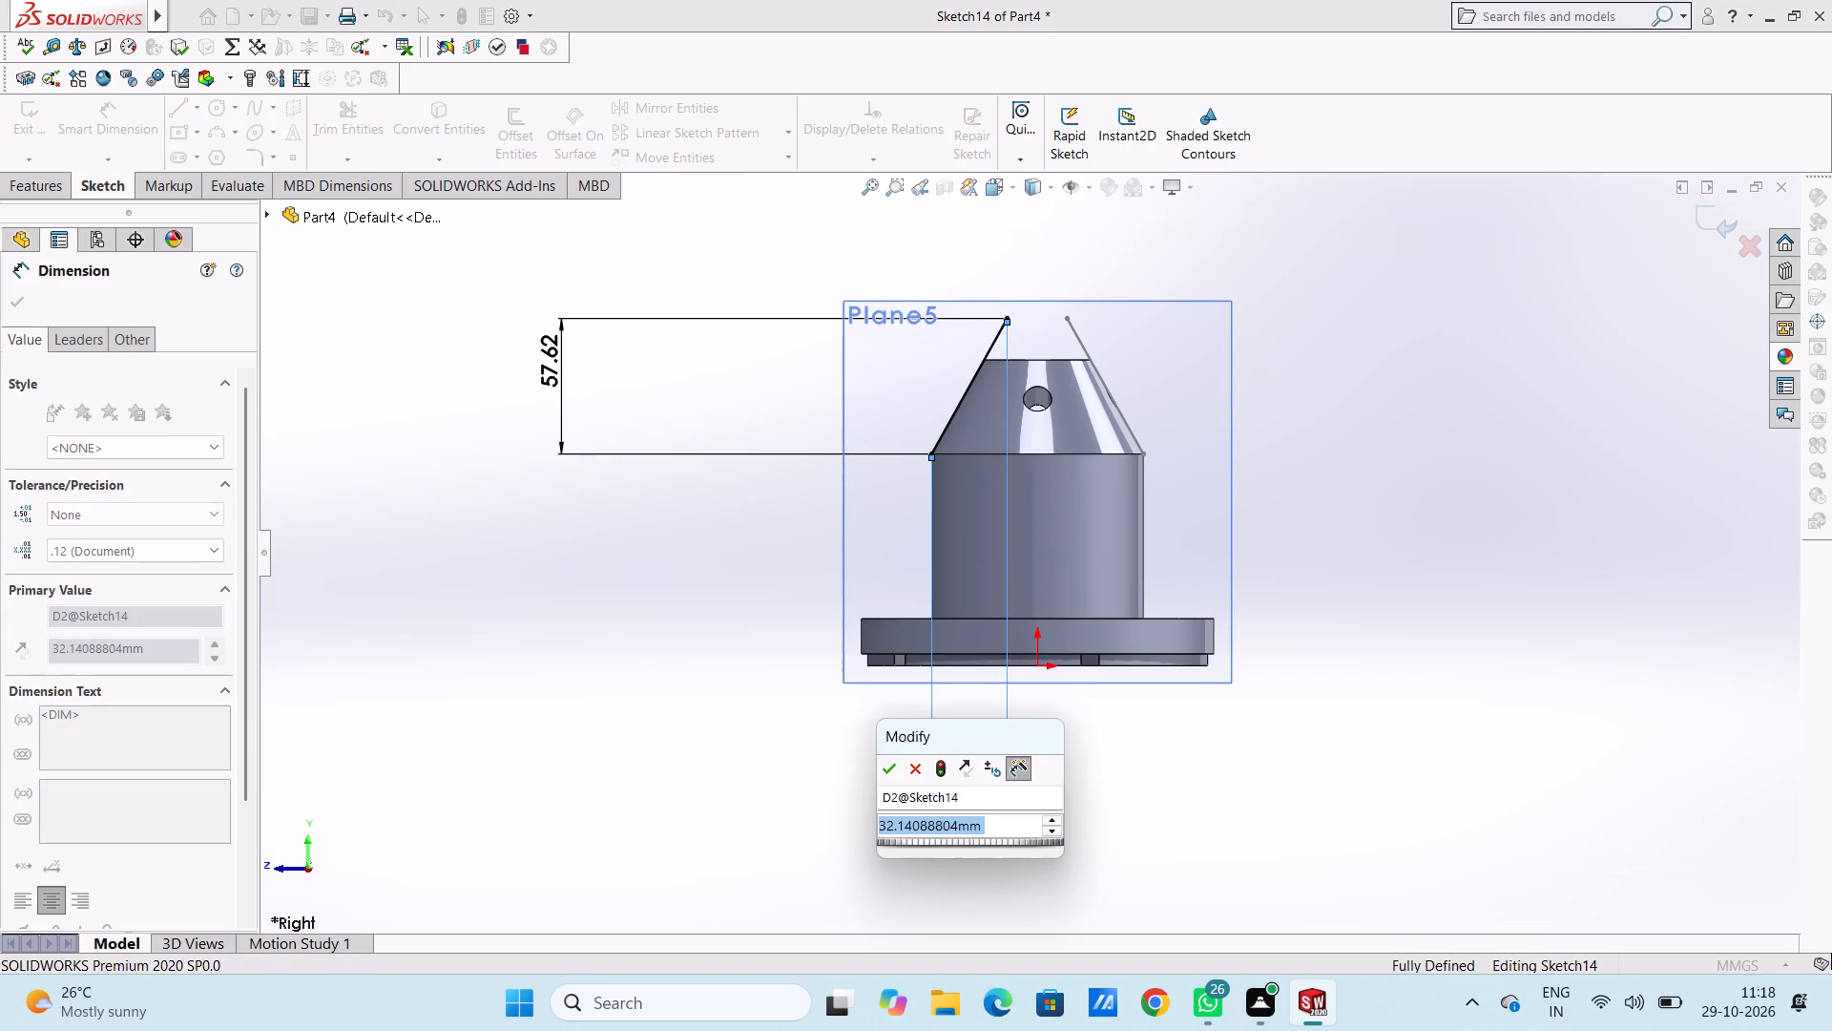
click(886, 774)
click(710, 701)
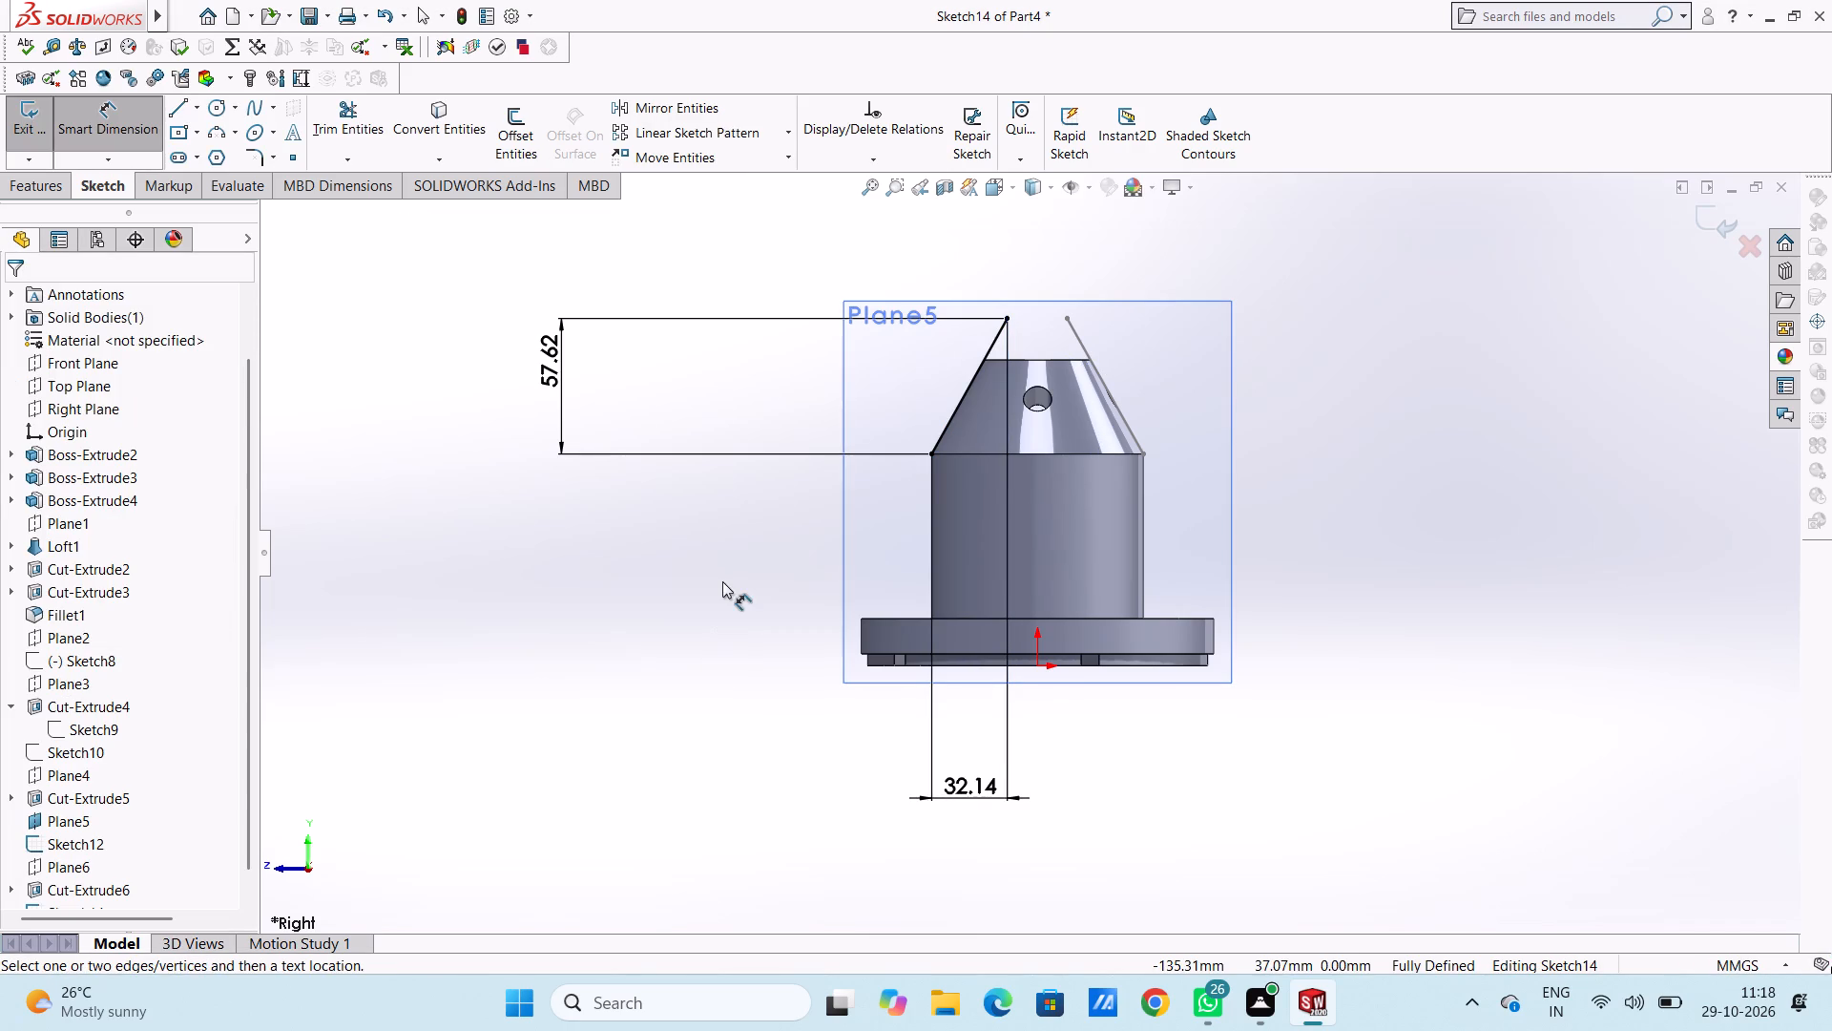
click(122, 124)
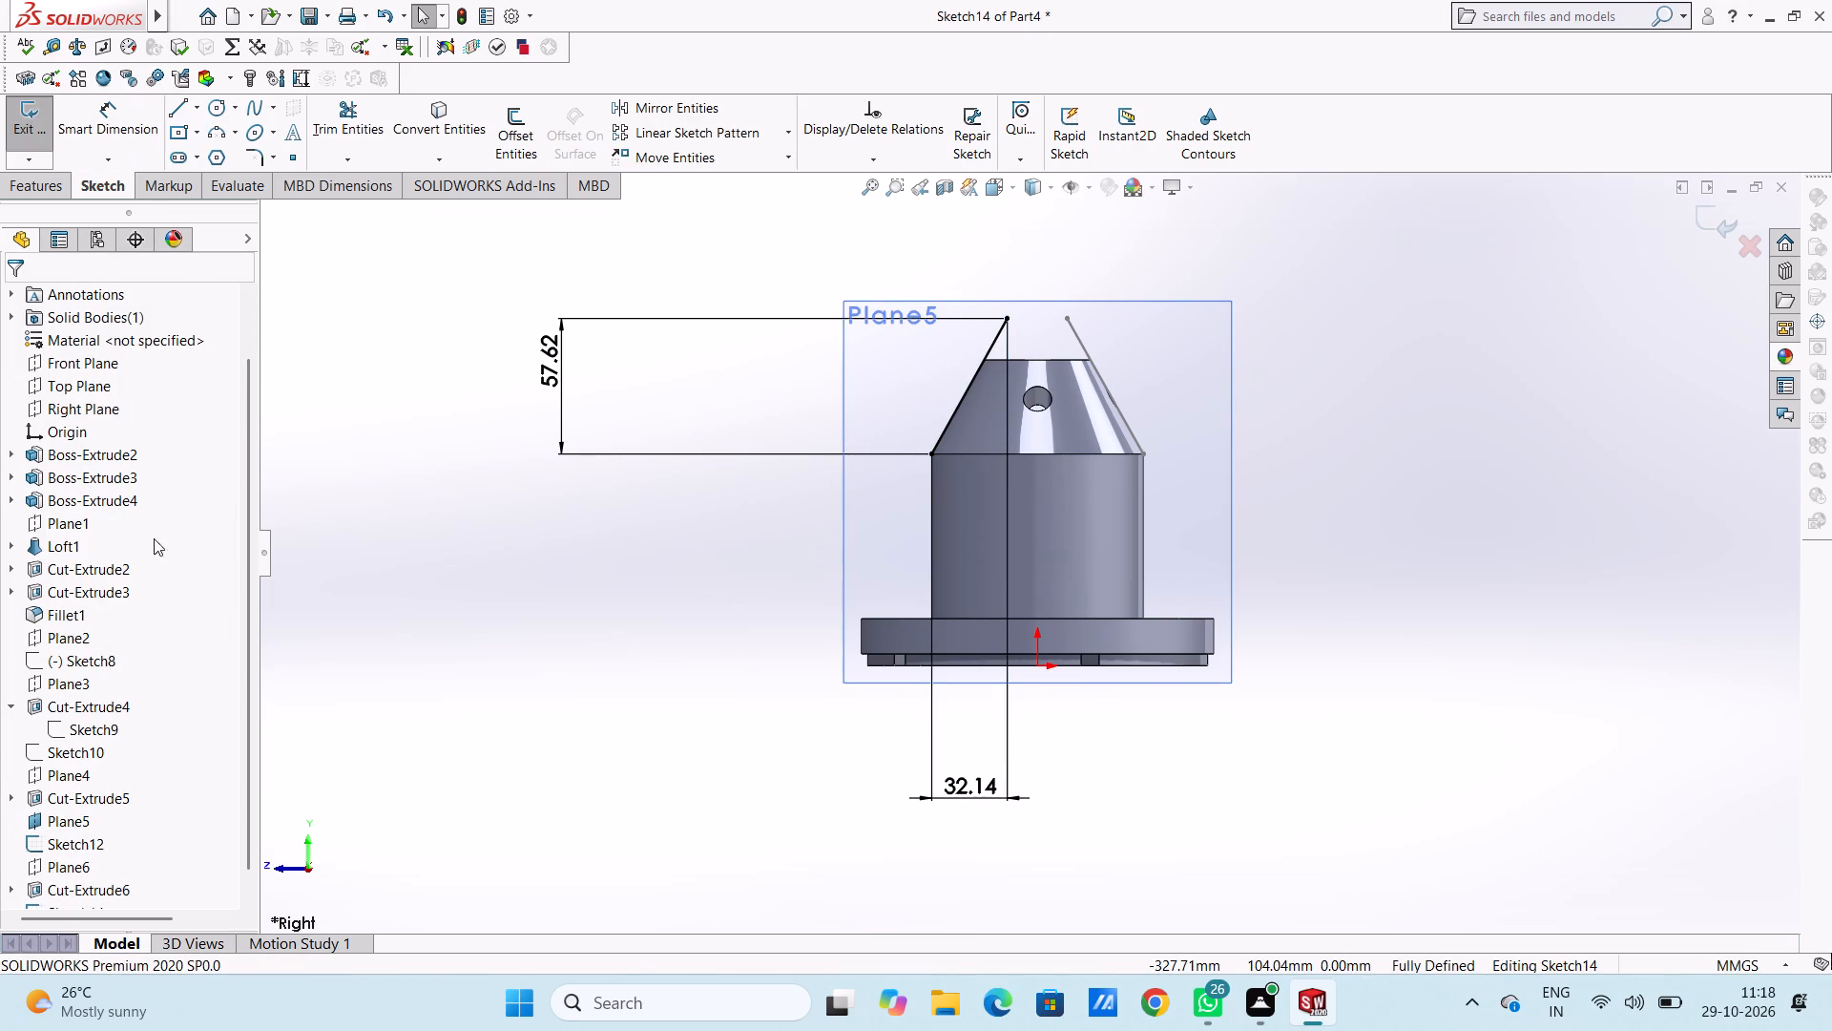
Hide Sketch12 and Plane5, closing the current sketch.
scroll(208, 821, down, 3)
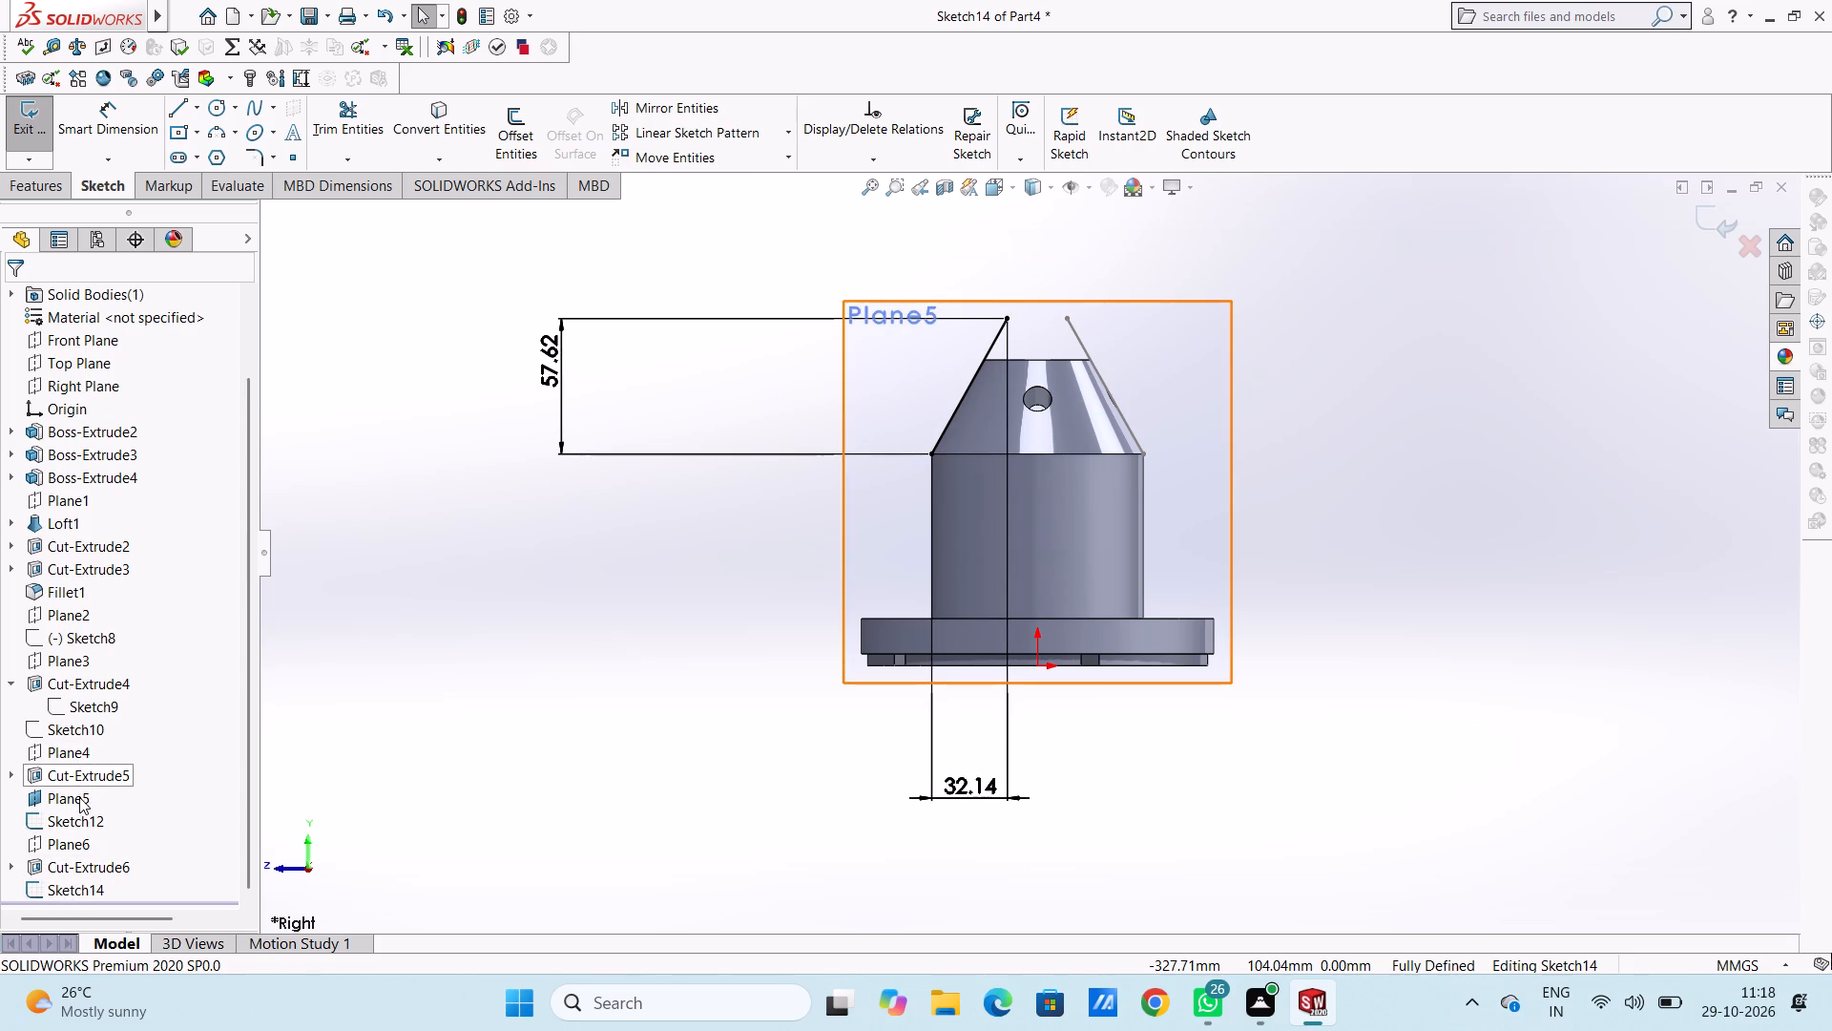
click(8, 768)
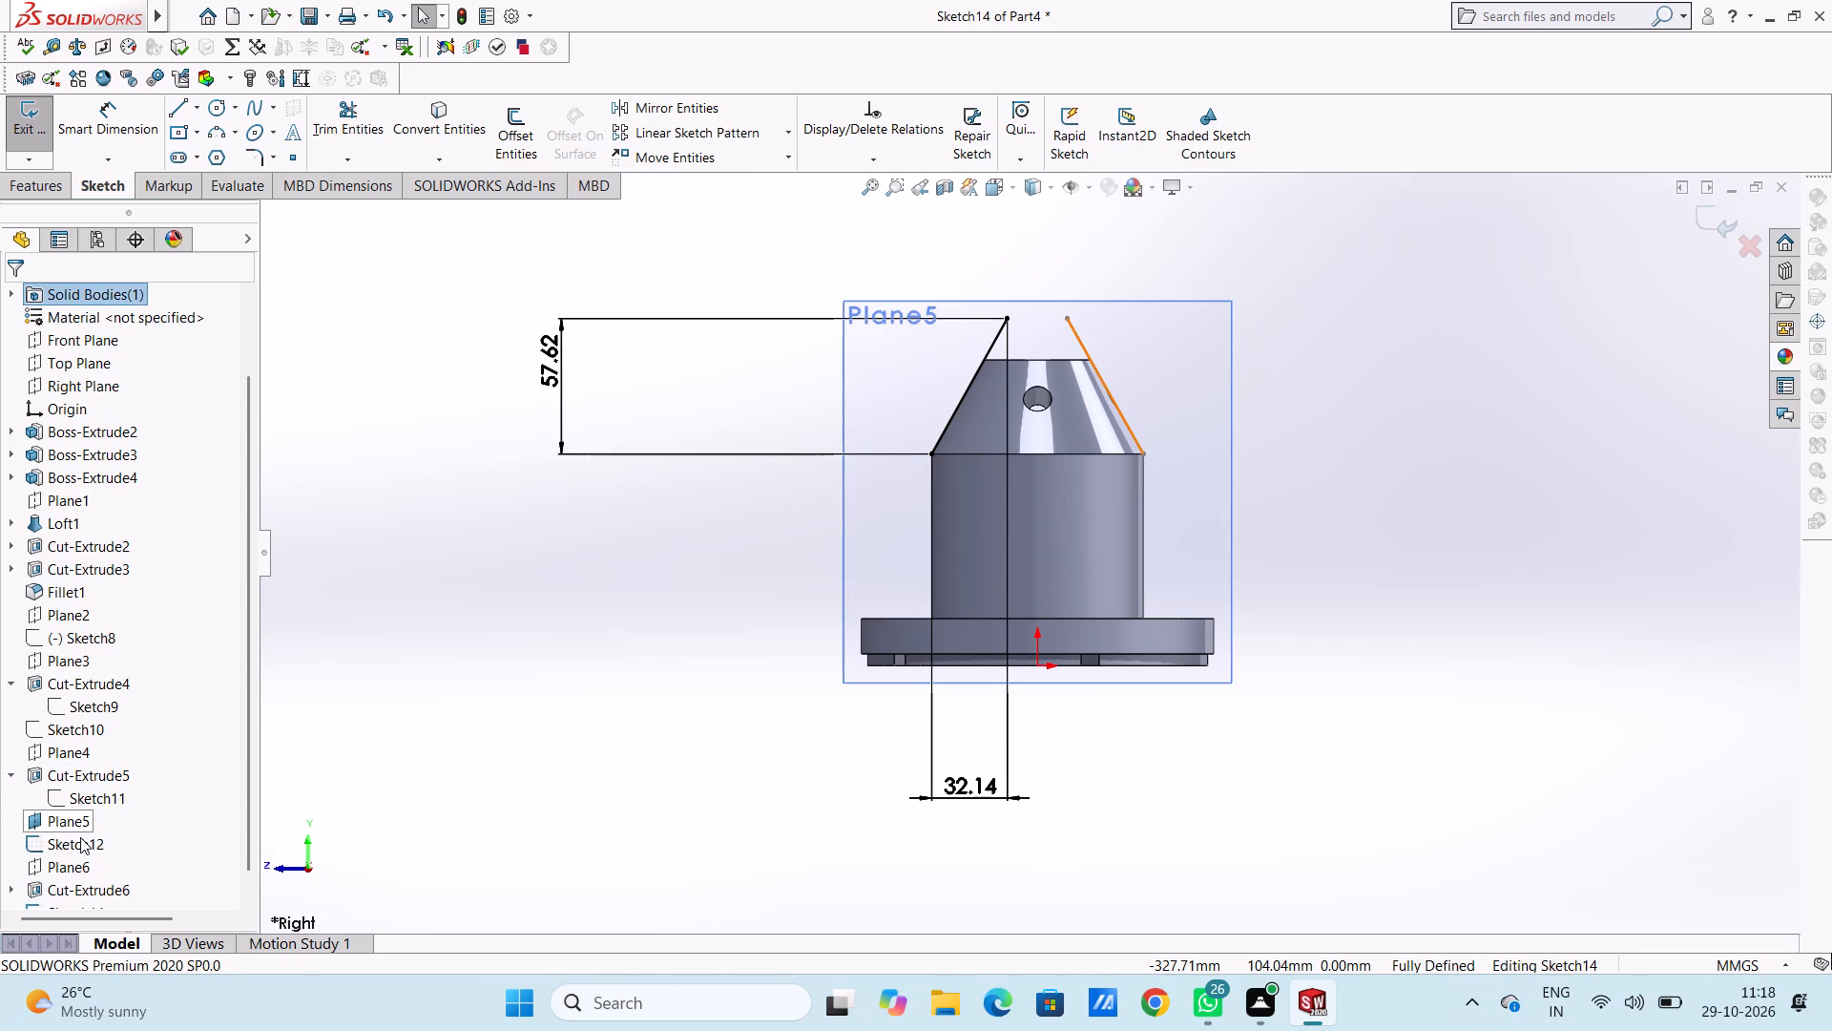
click(79, 839)
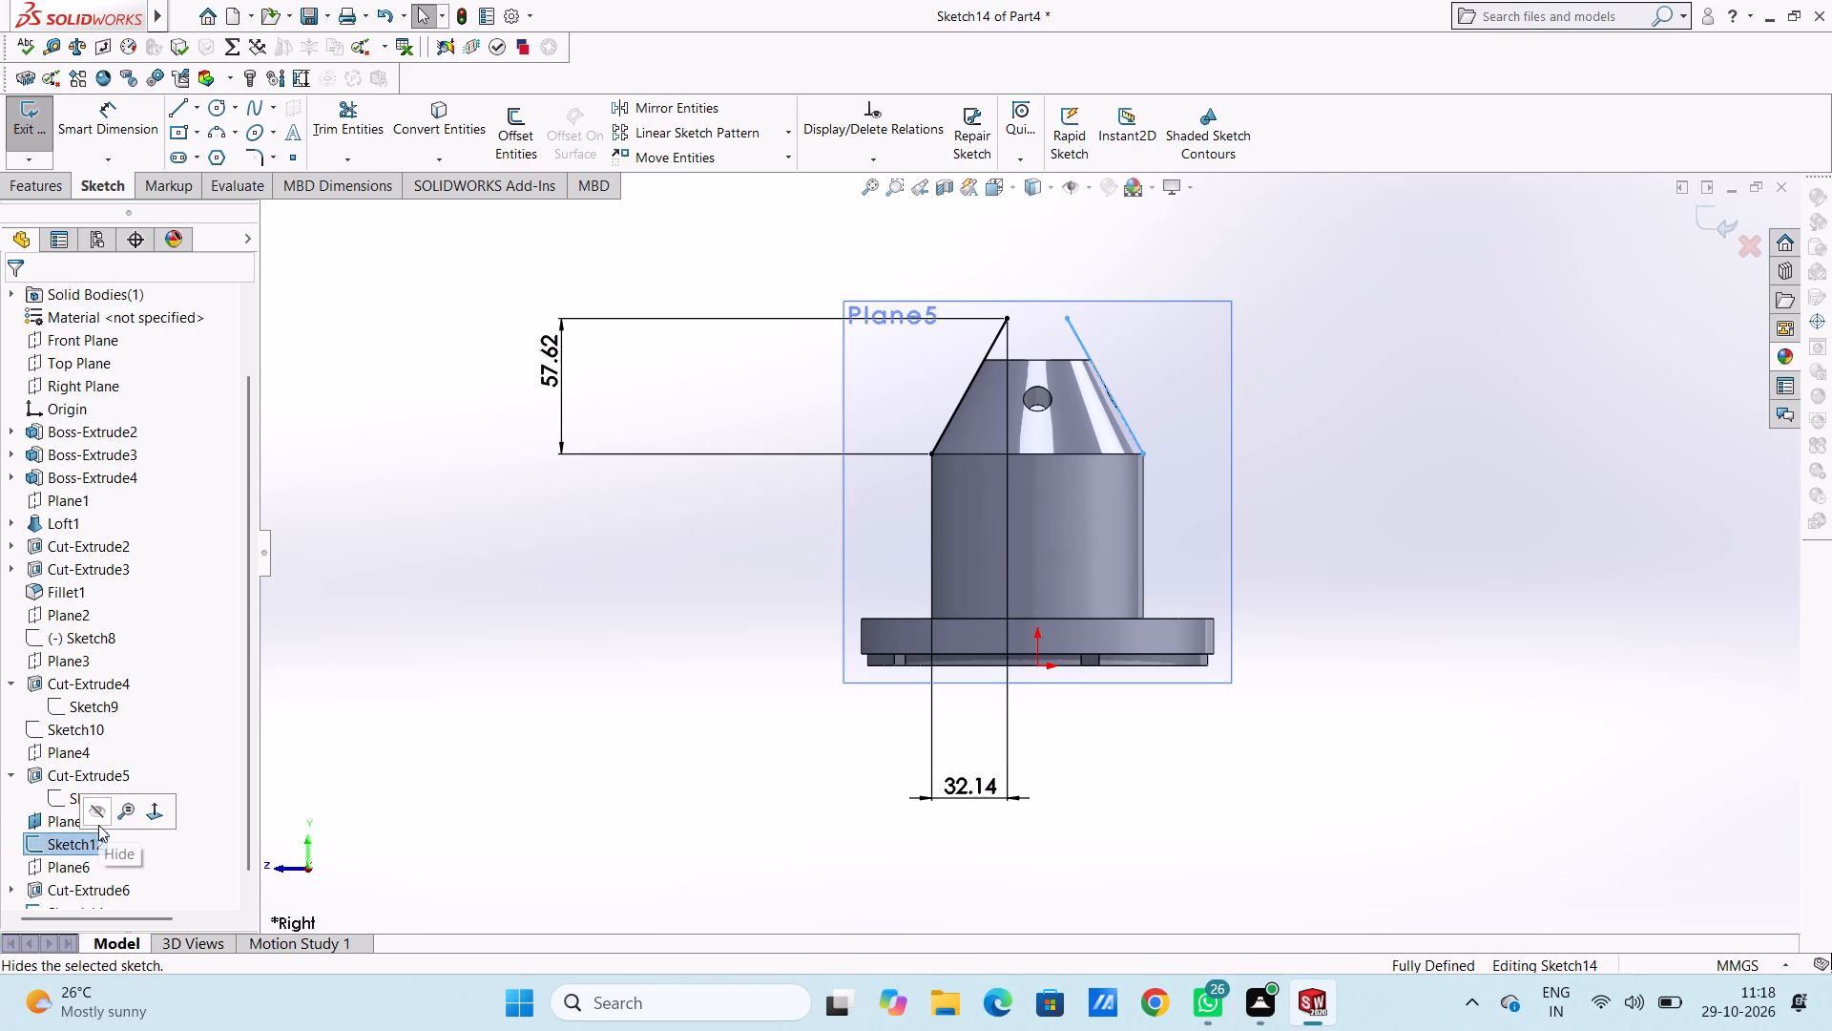
click(97, 809)
click(445, 792)
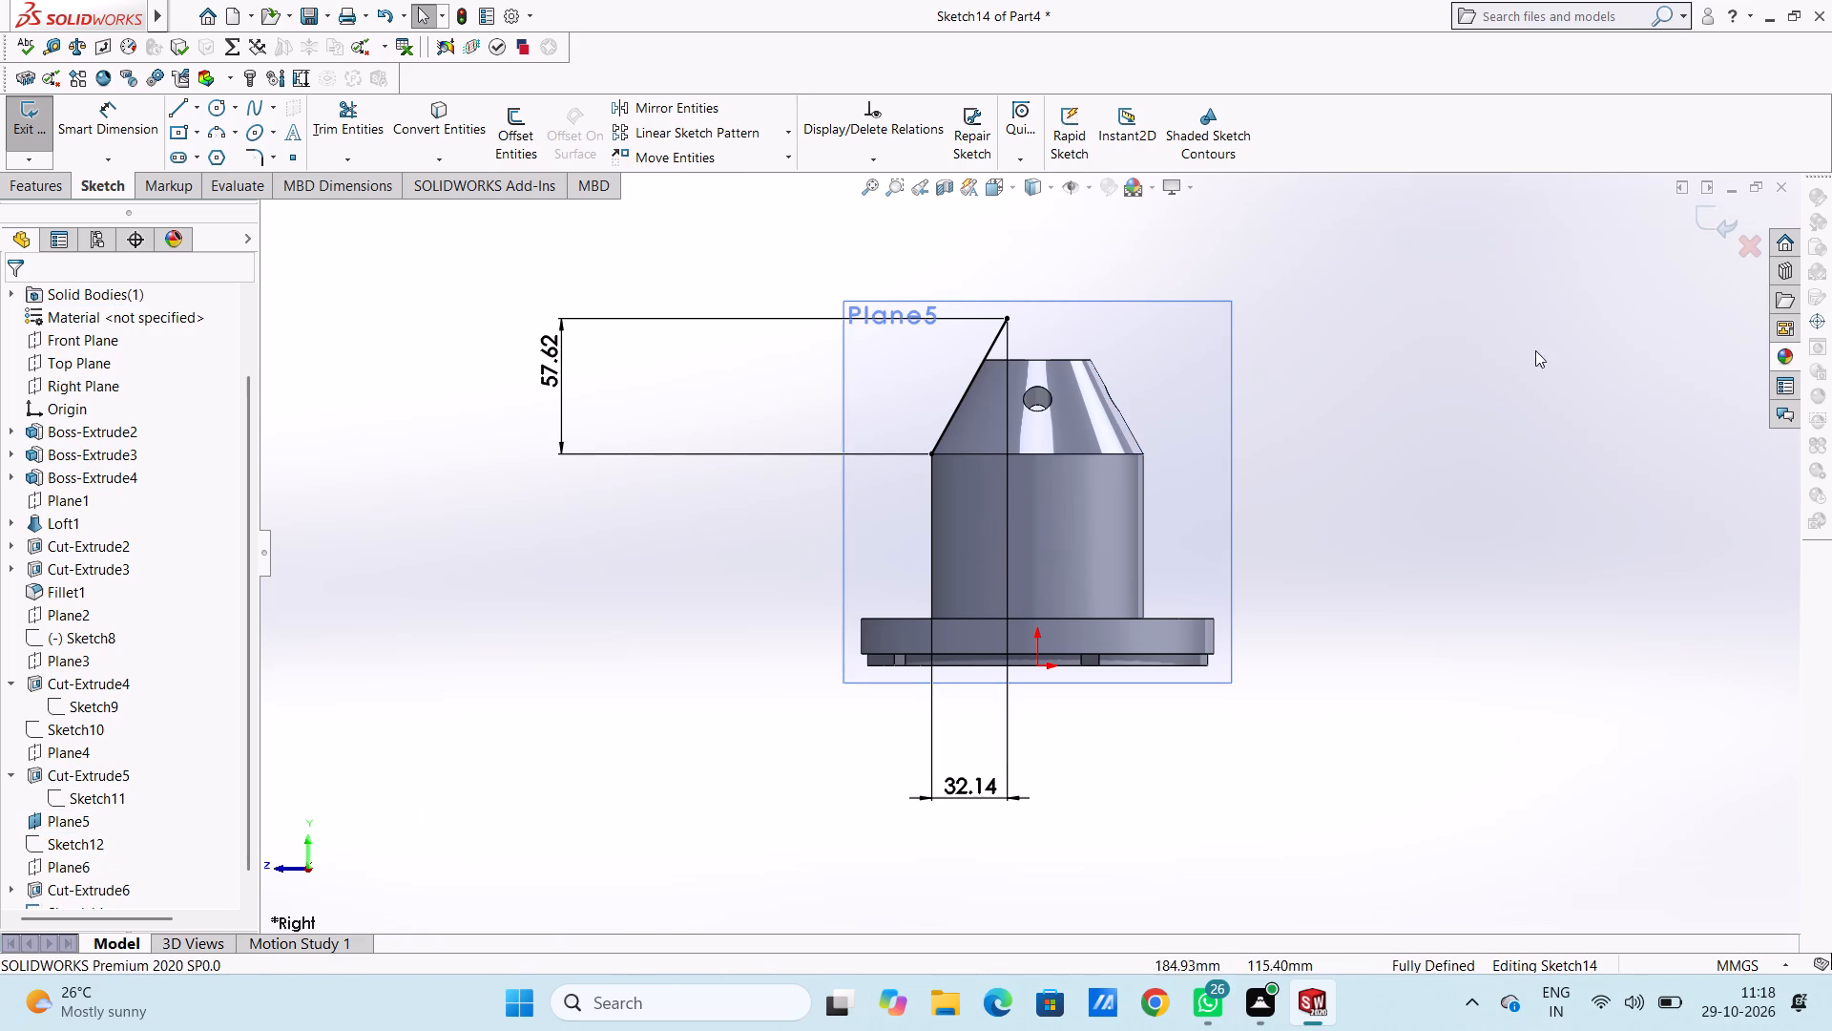
click(1697, 226)
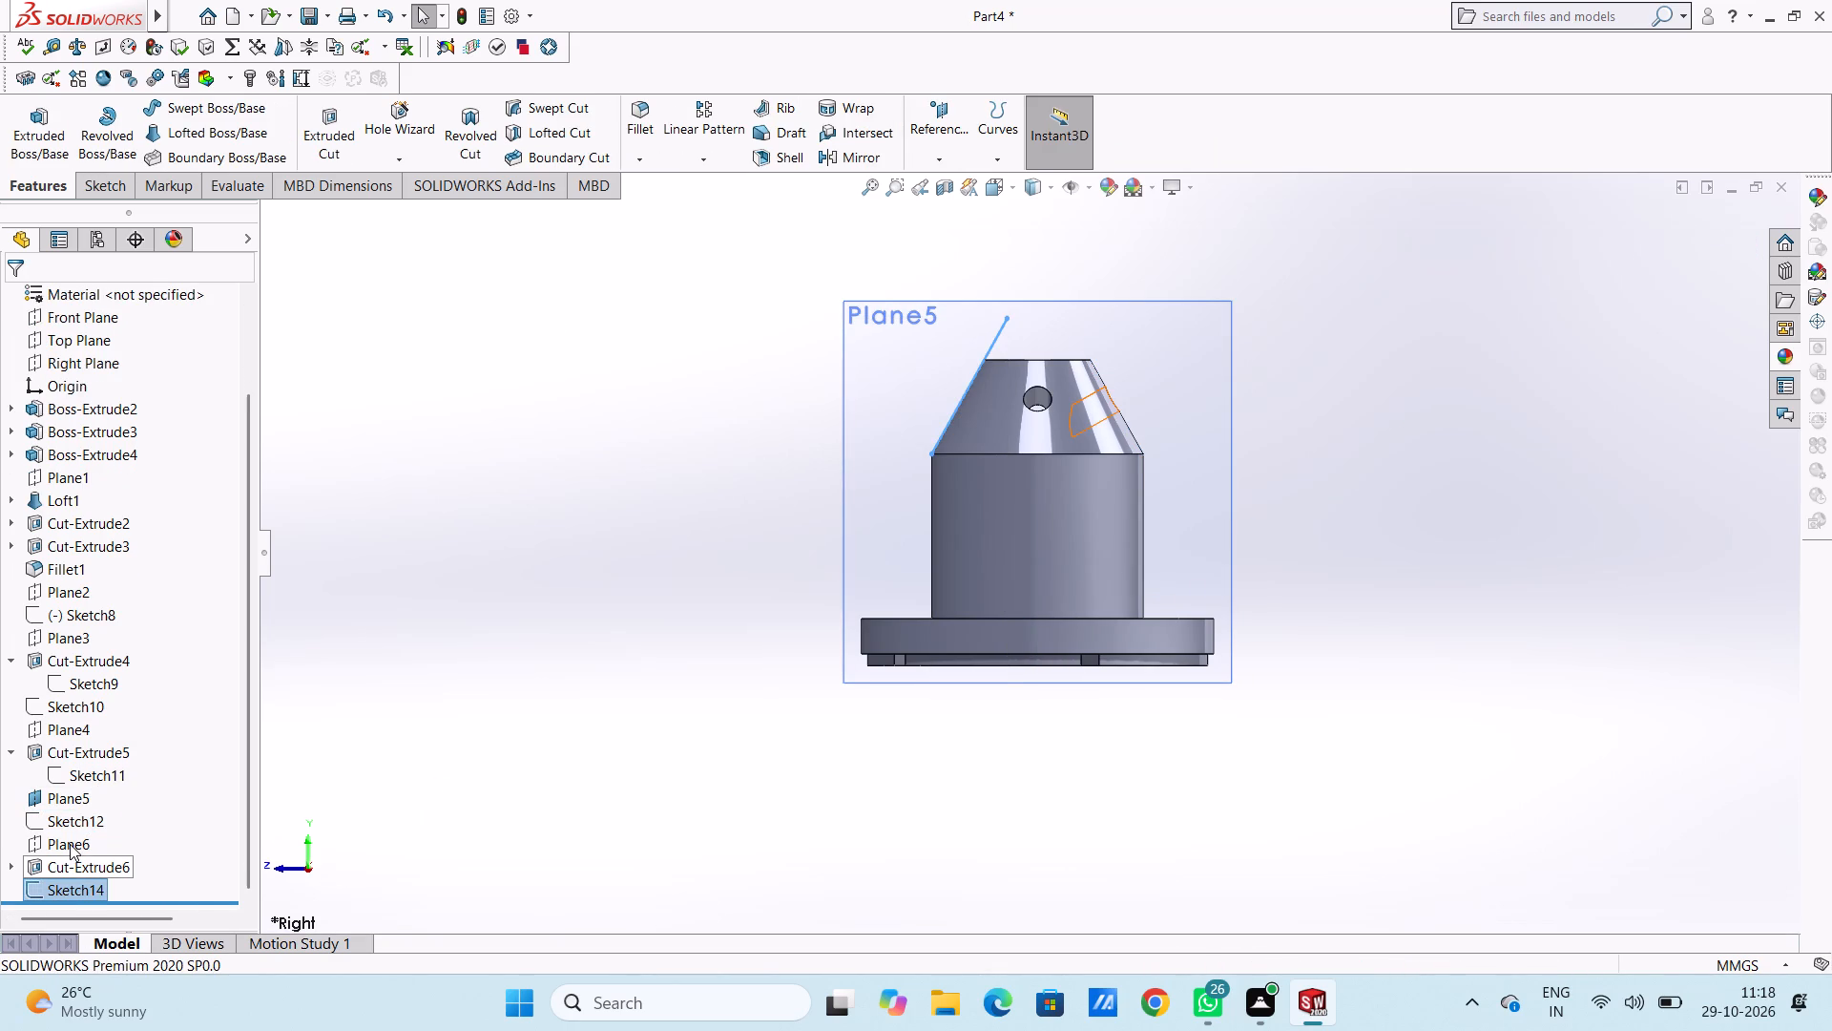
click(88, 794)
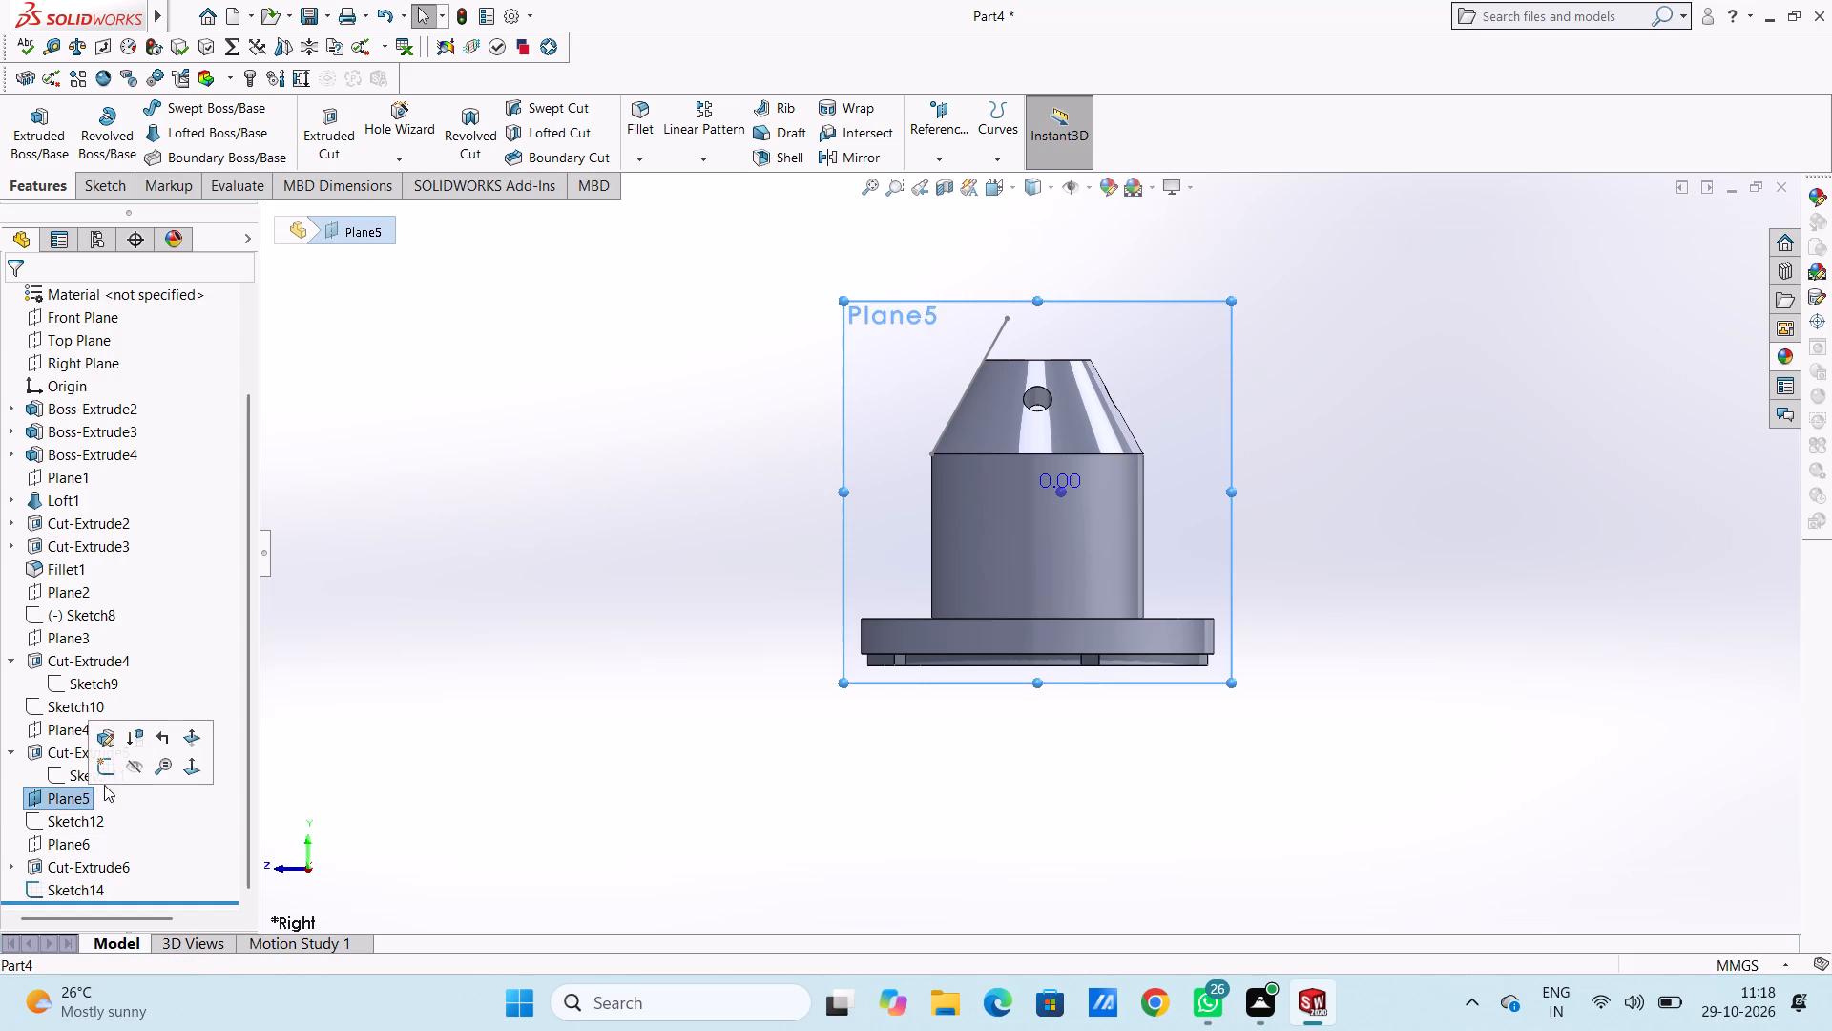
click(141, 765)
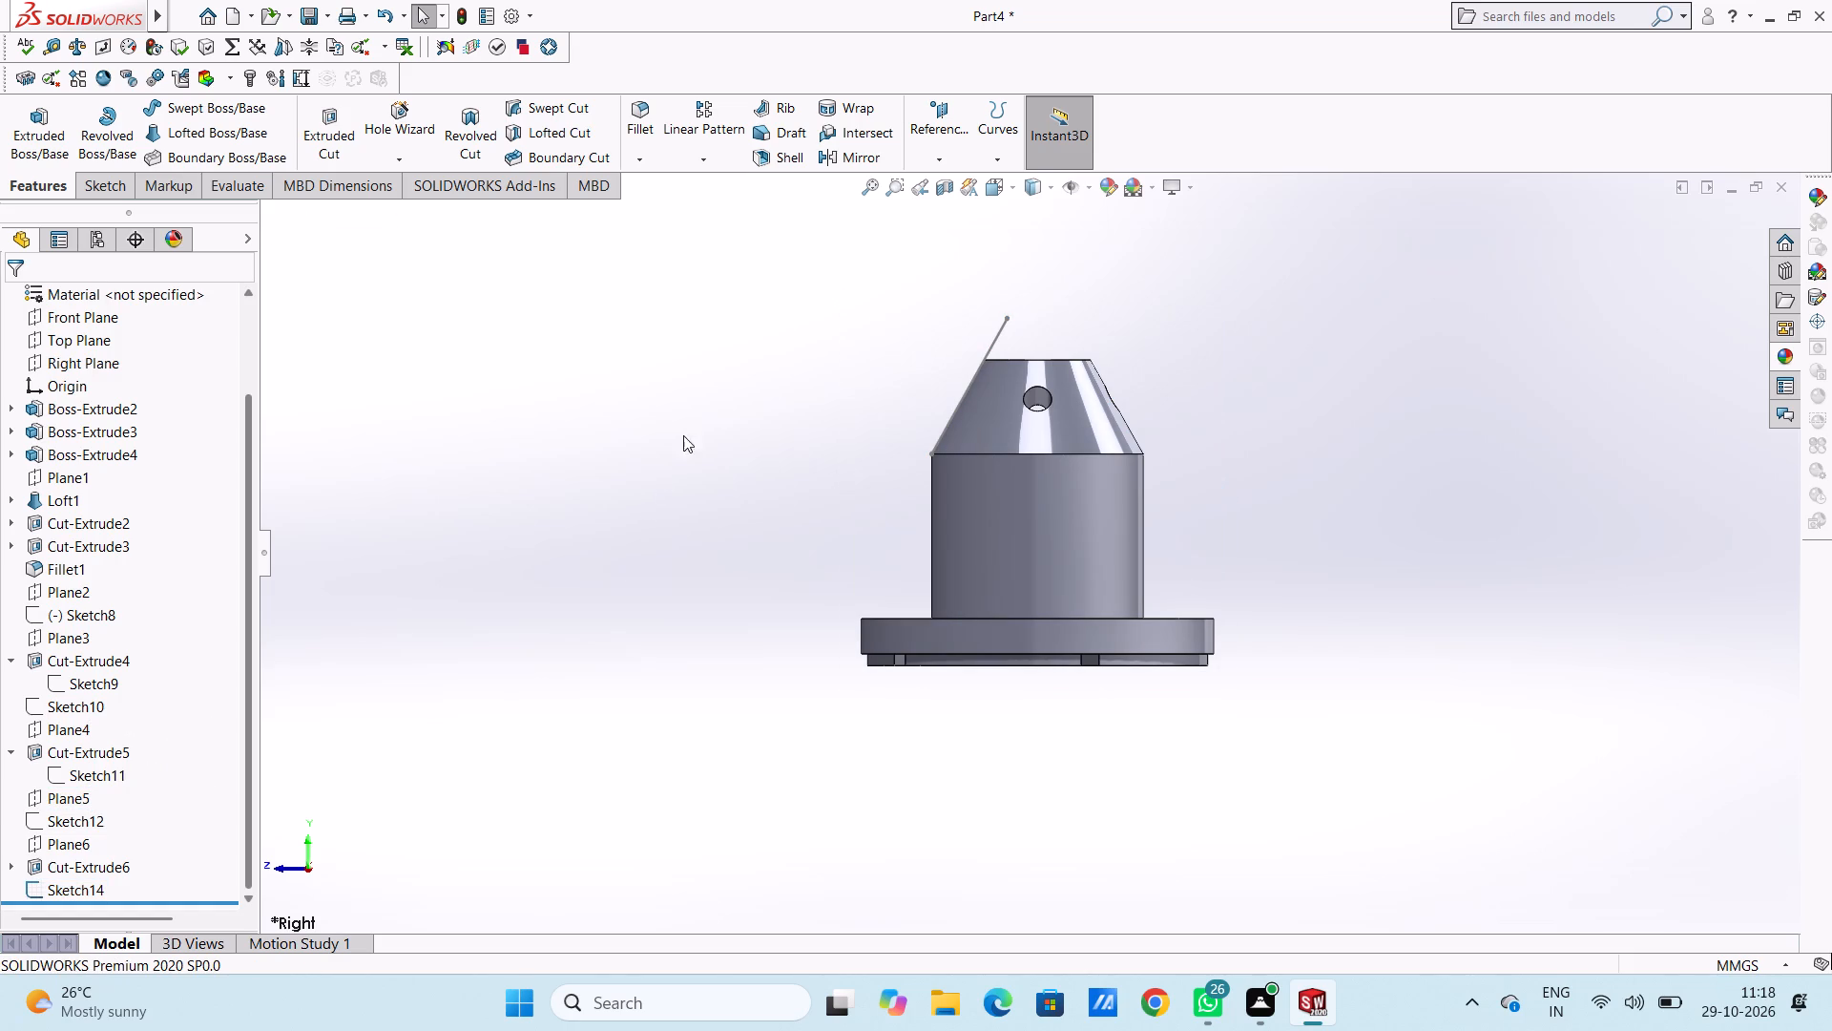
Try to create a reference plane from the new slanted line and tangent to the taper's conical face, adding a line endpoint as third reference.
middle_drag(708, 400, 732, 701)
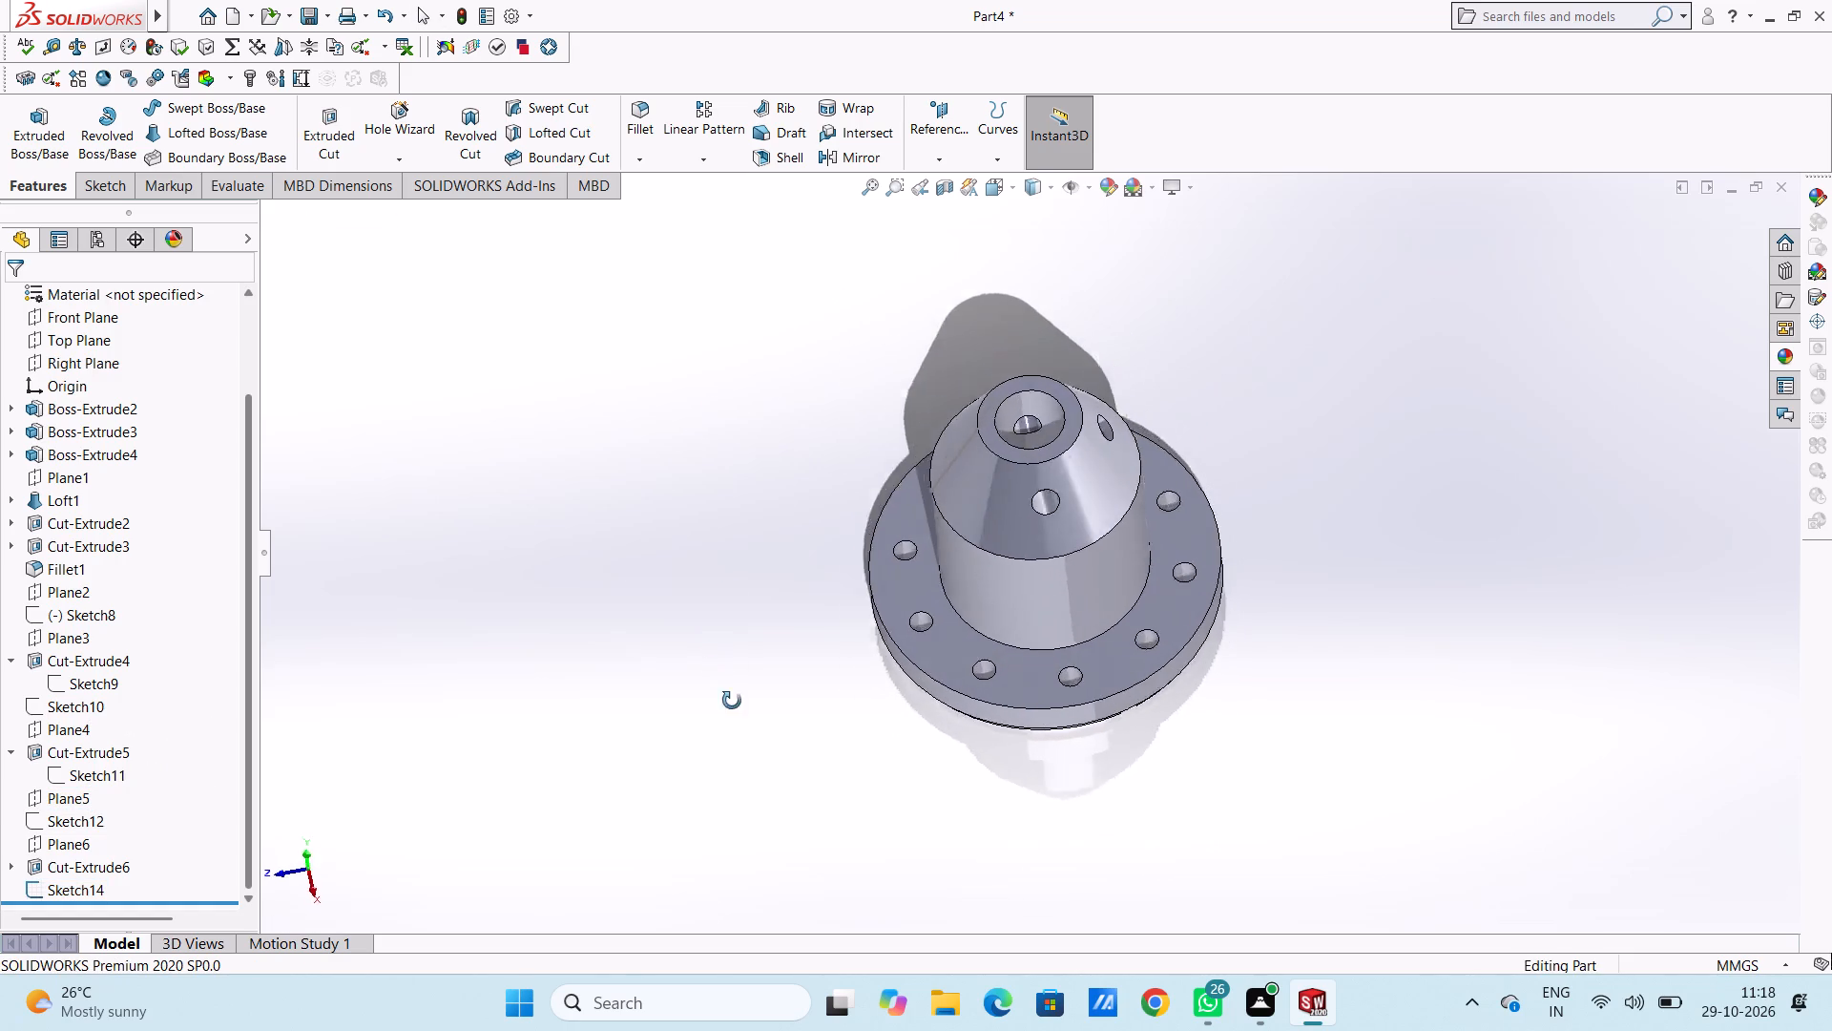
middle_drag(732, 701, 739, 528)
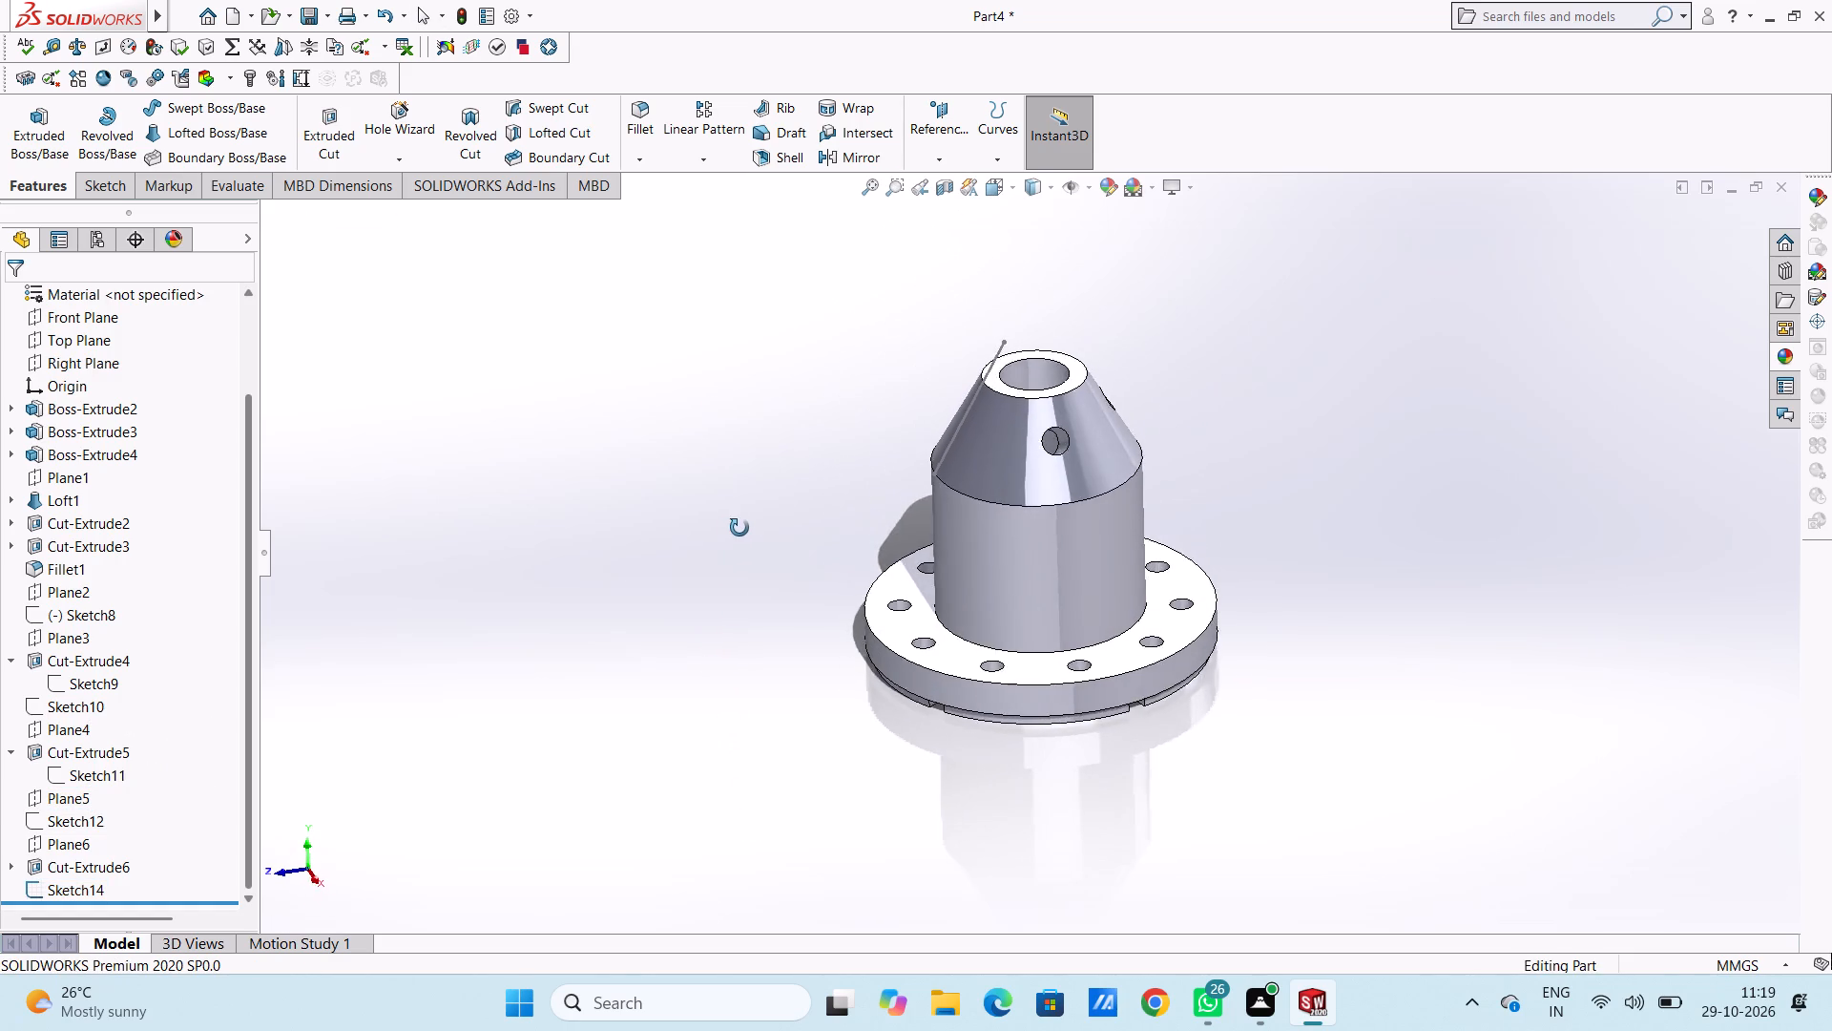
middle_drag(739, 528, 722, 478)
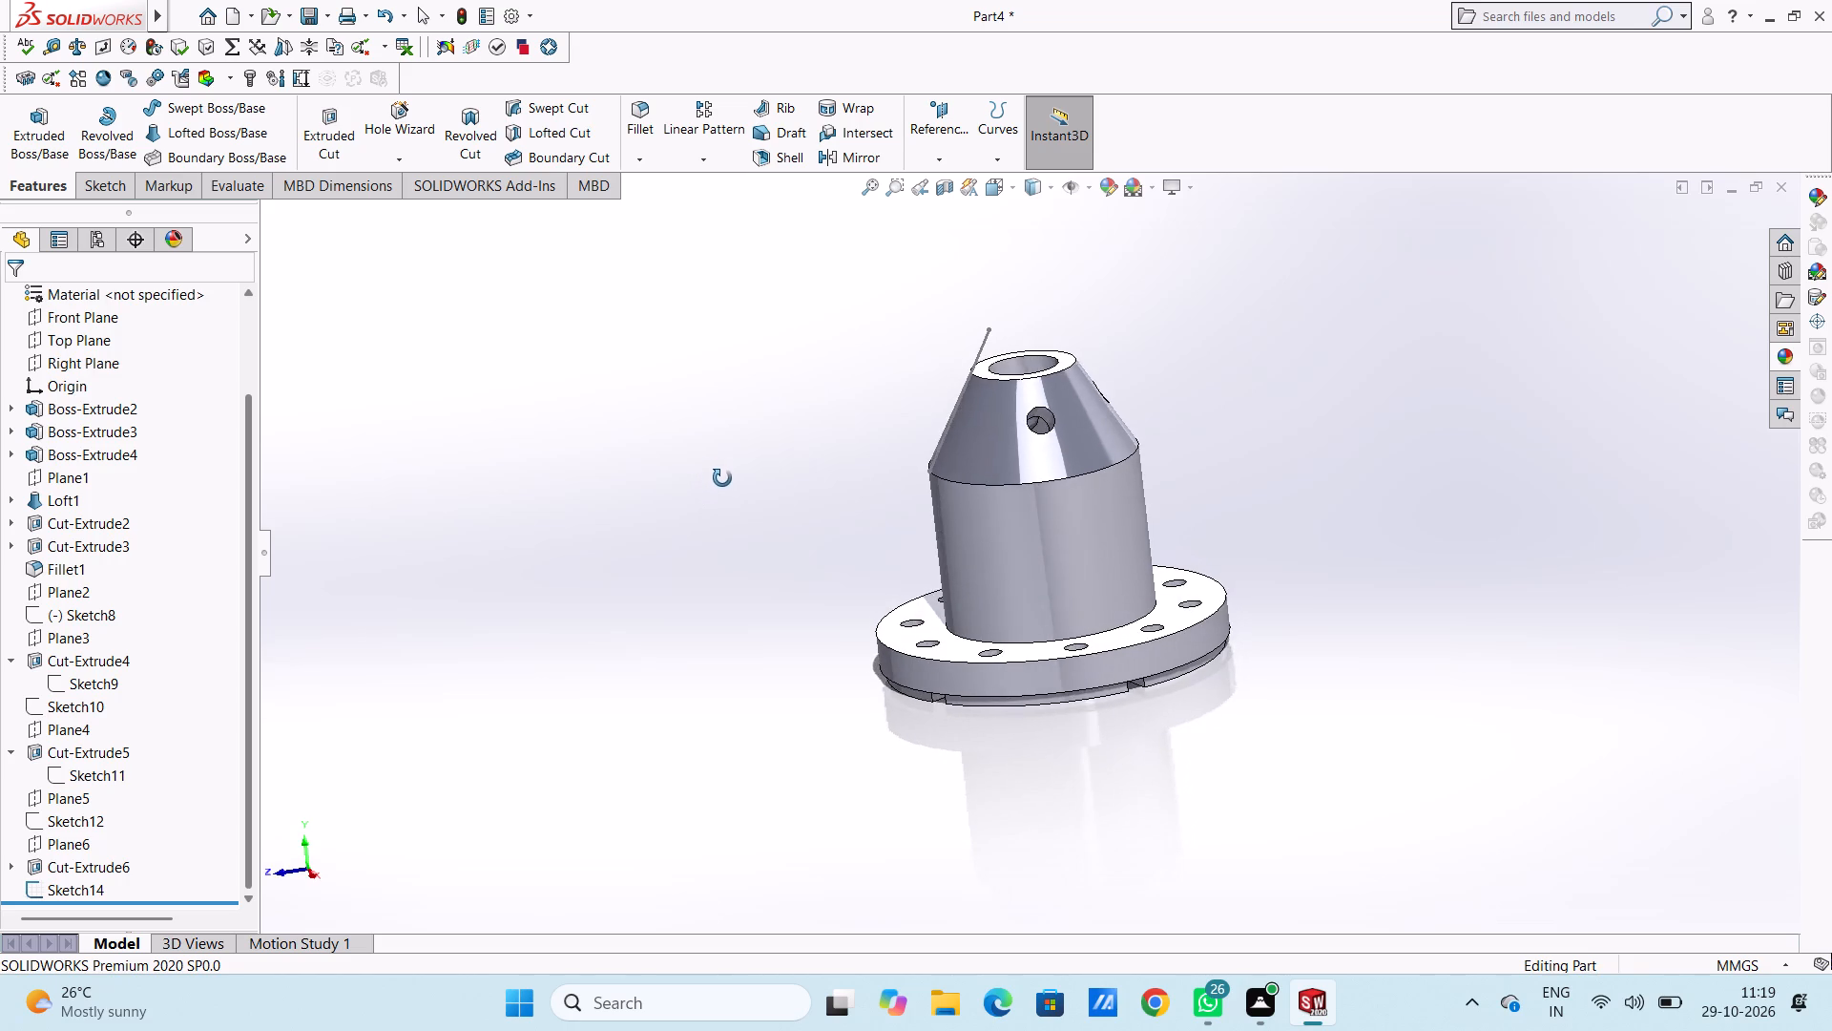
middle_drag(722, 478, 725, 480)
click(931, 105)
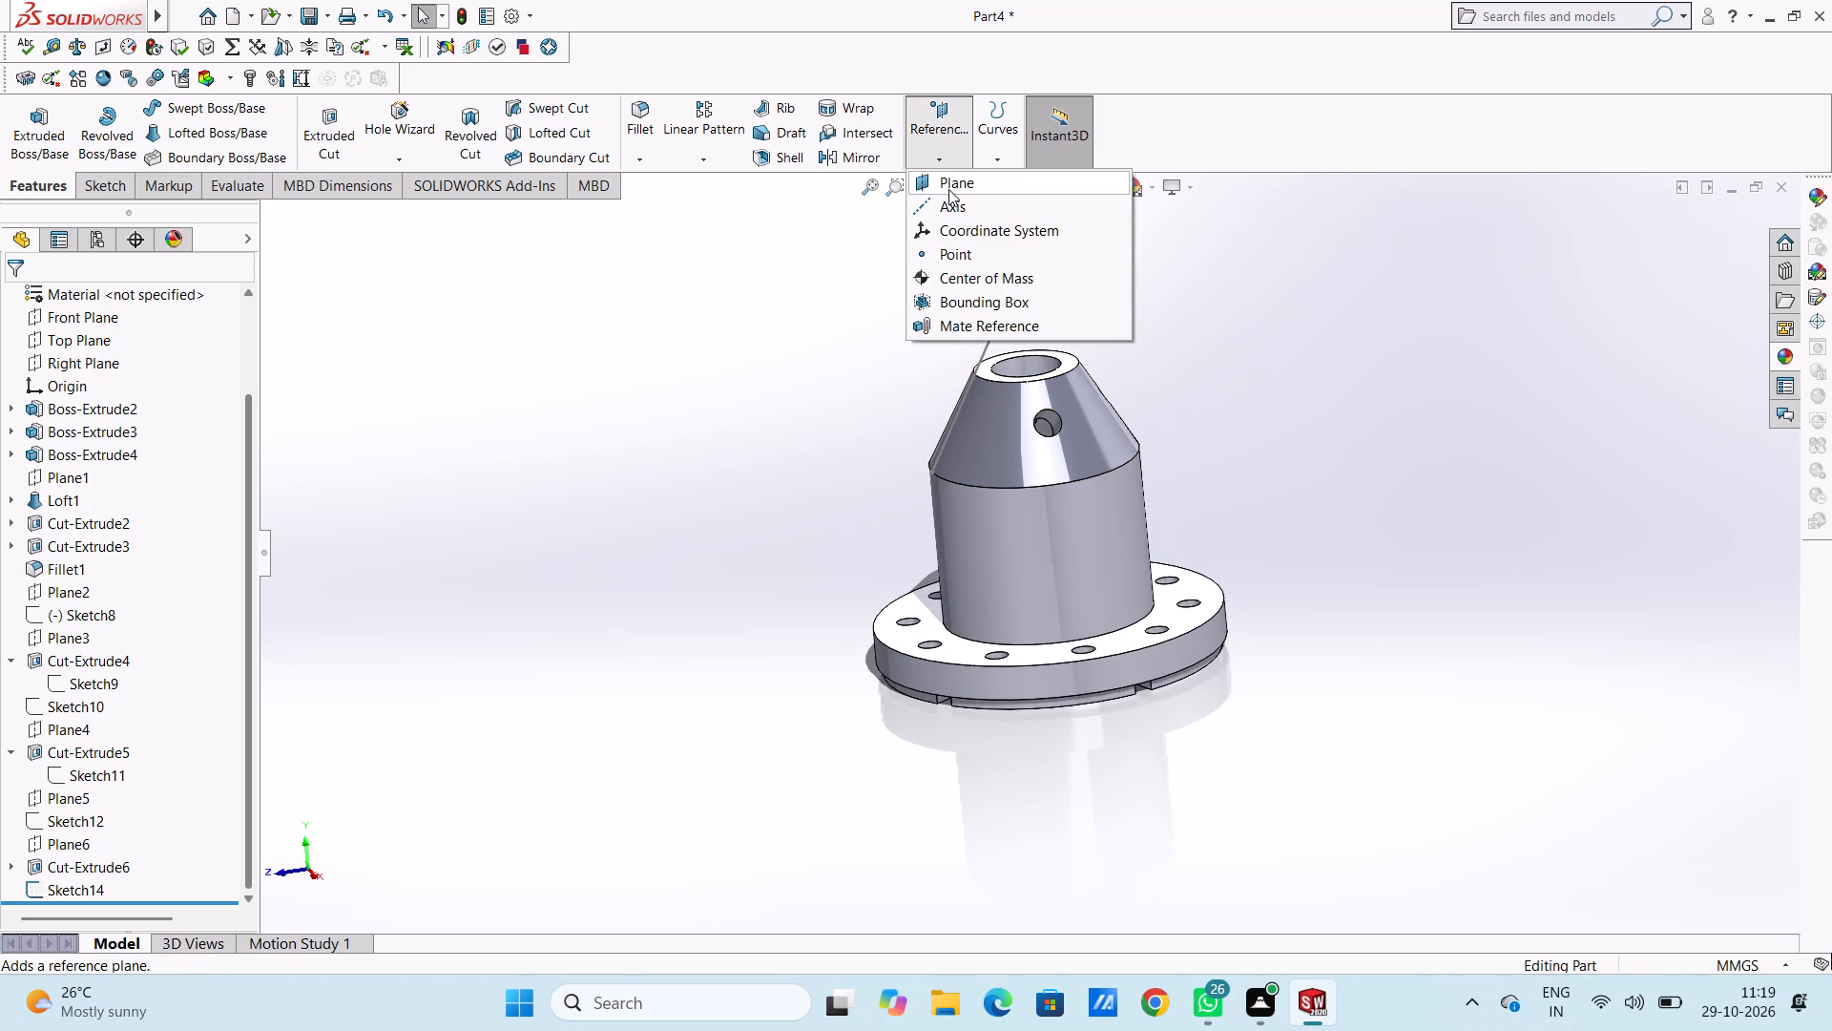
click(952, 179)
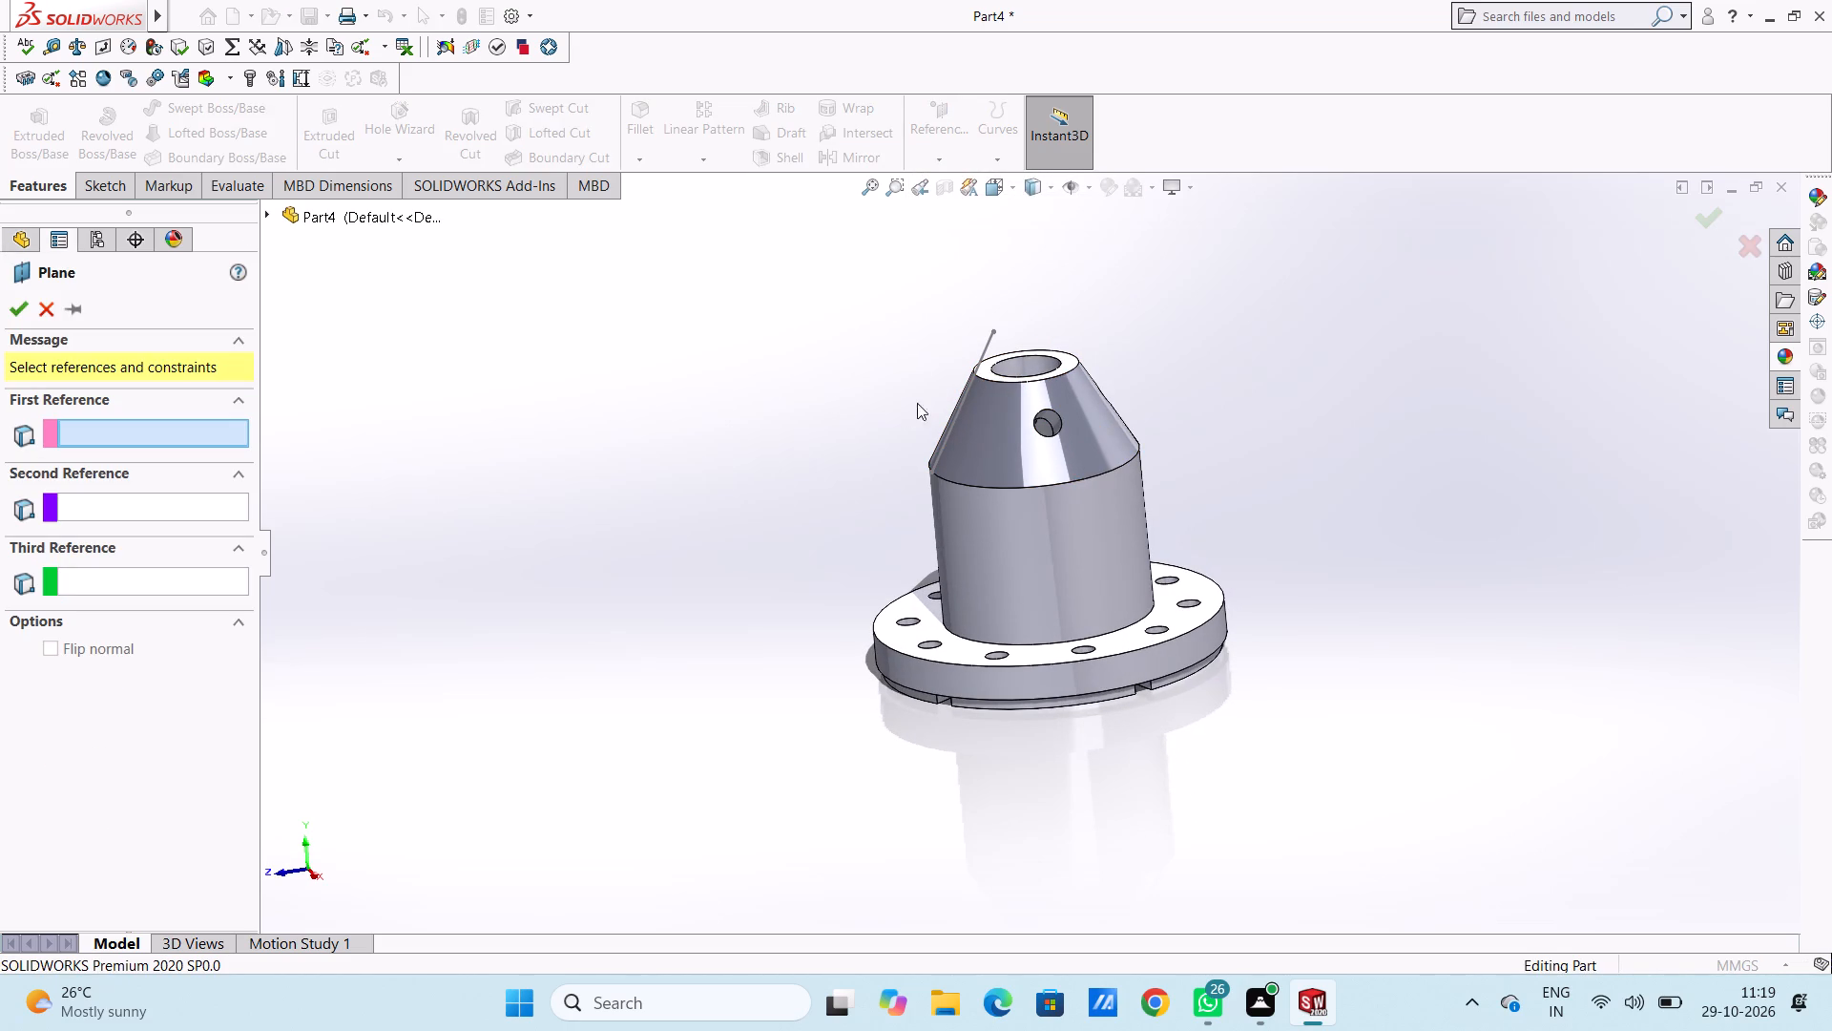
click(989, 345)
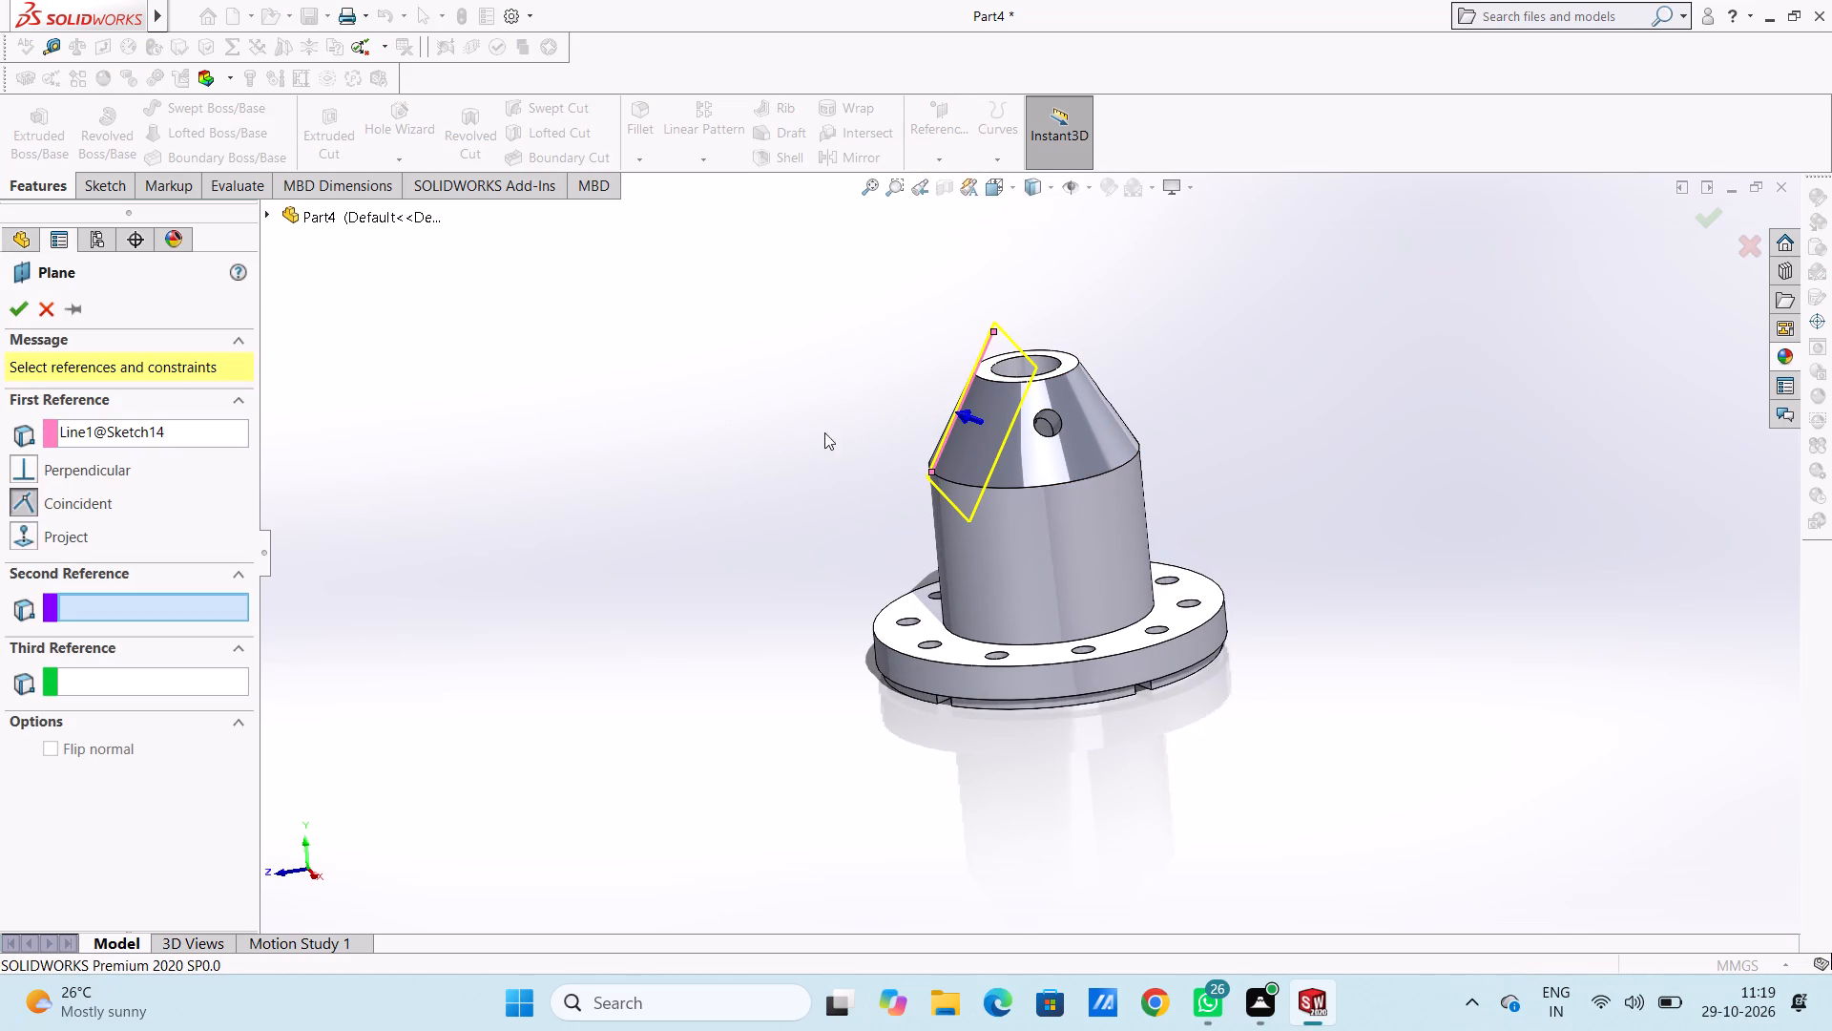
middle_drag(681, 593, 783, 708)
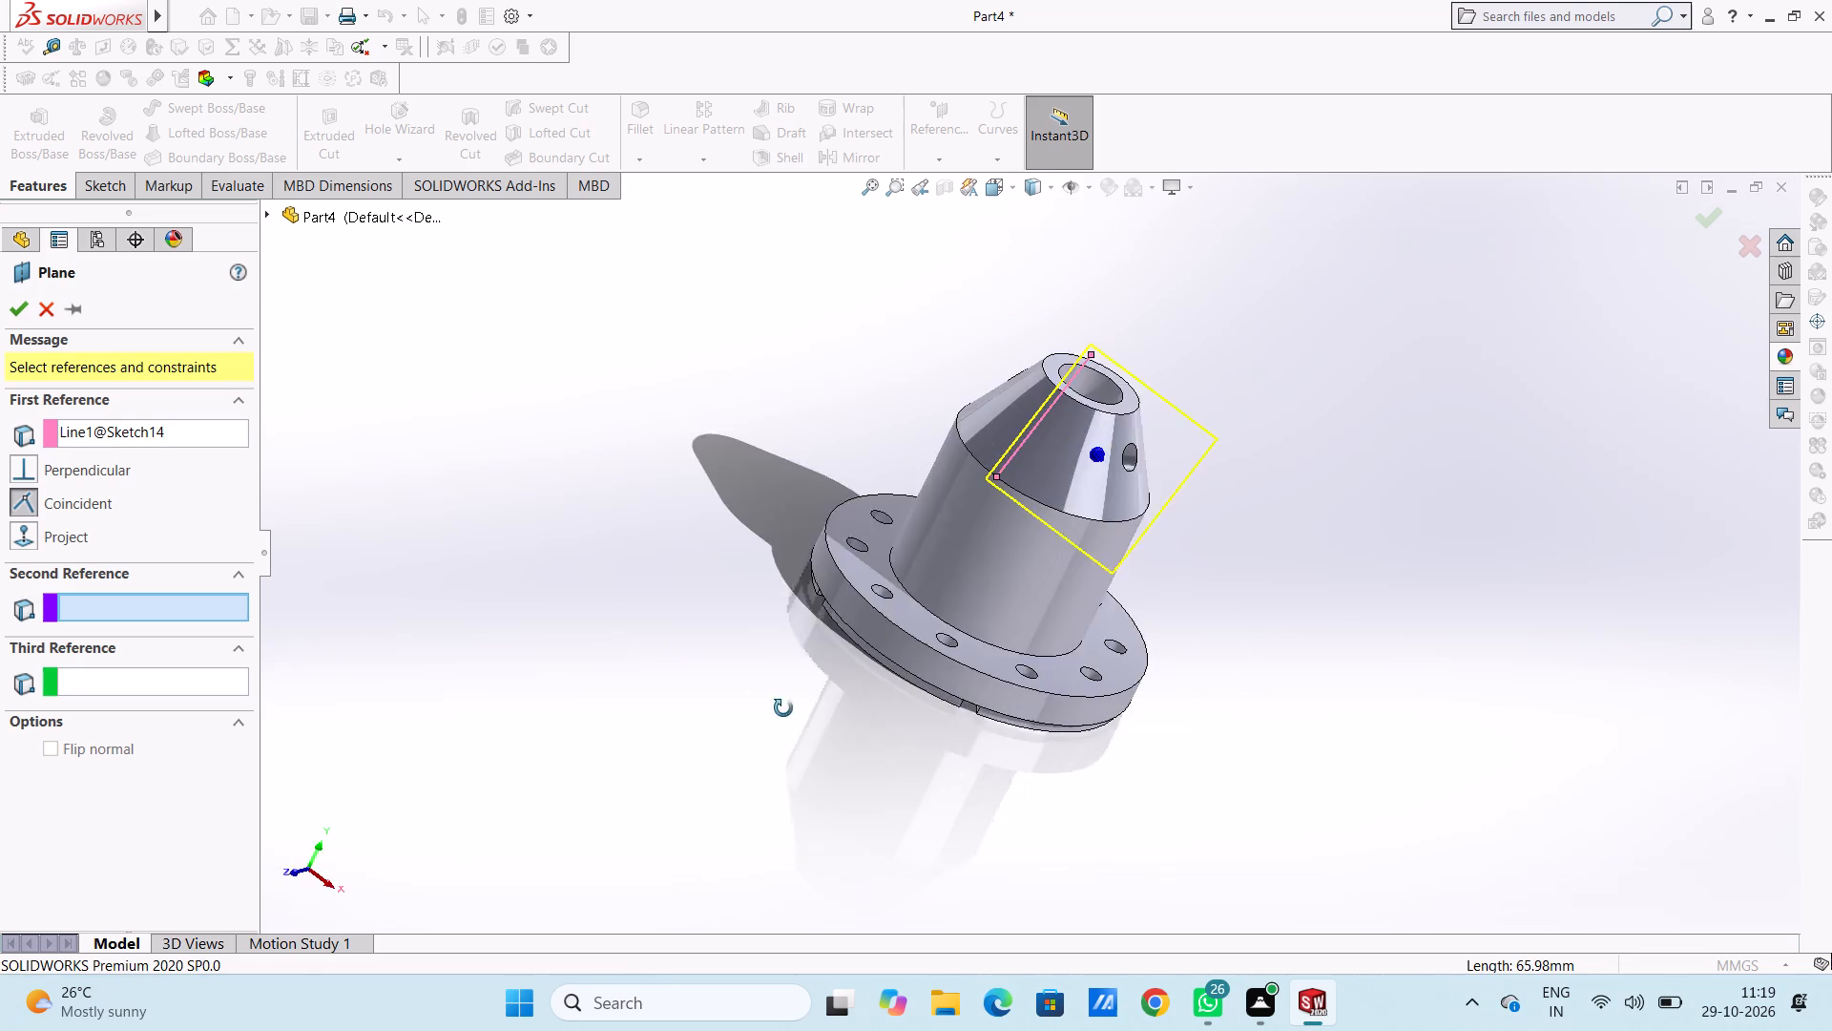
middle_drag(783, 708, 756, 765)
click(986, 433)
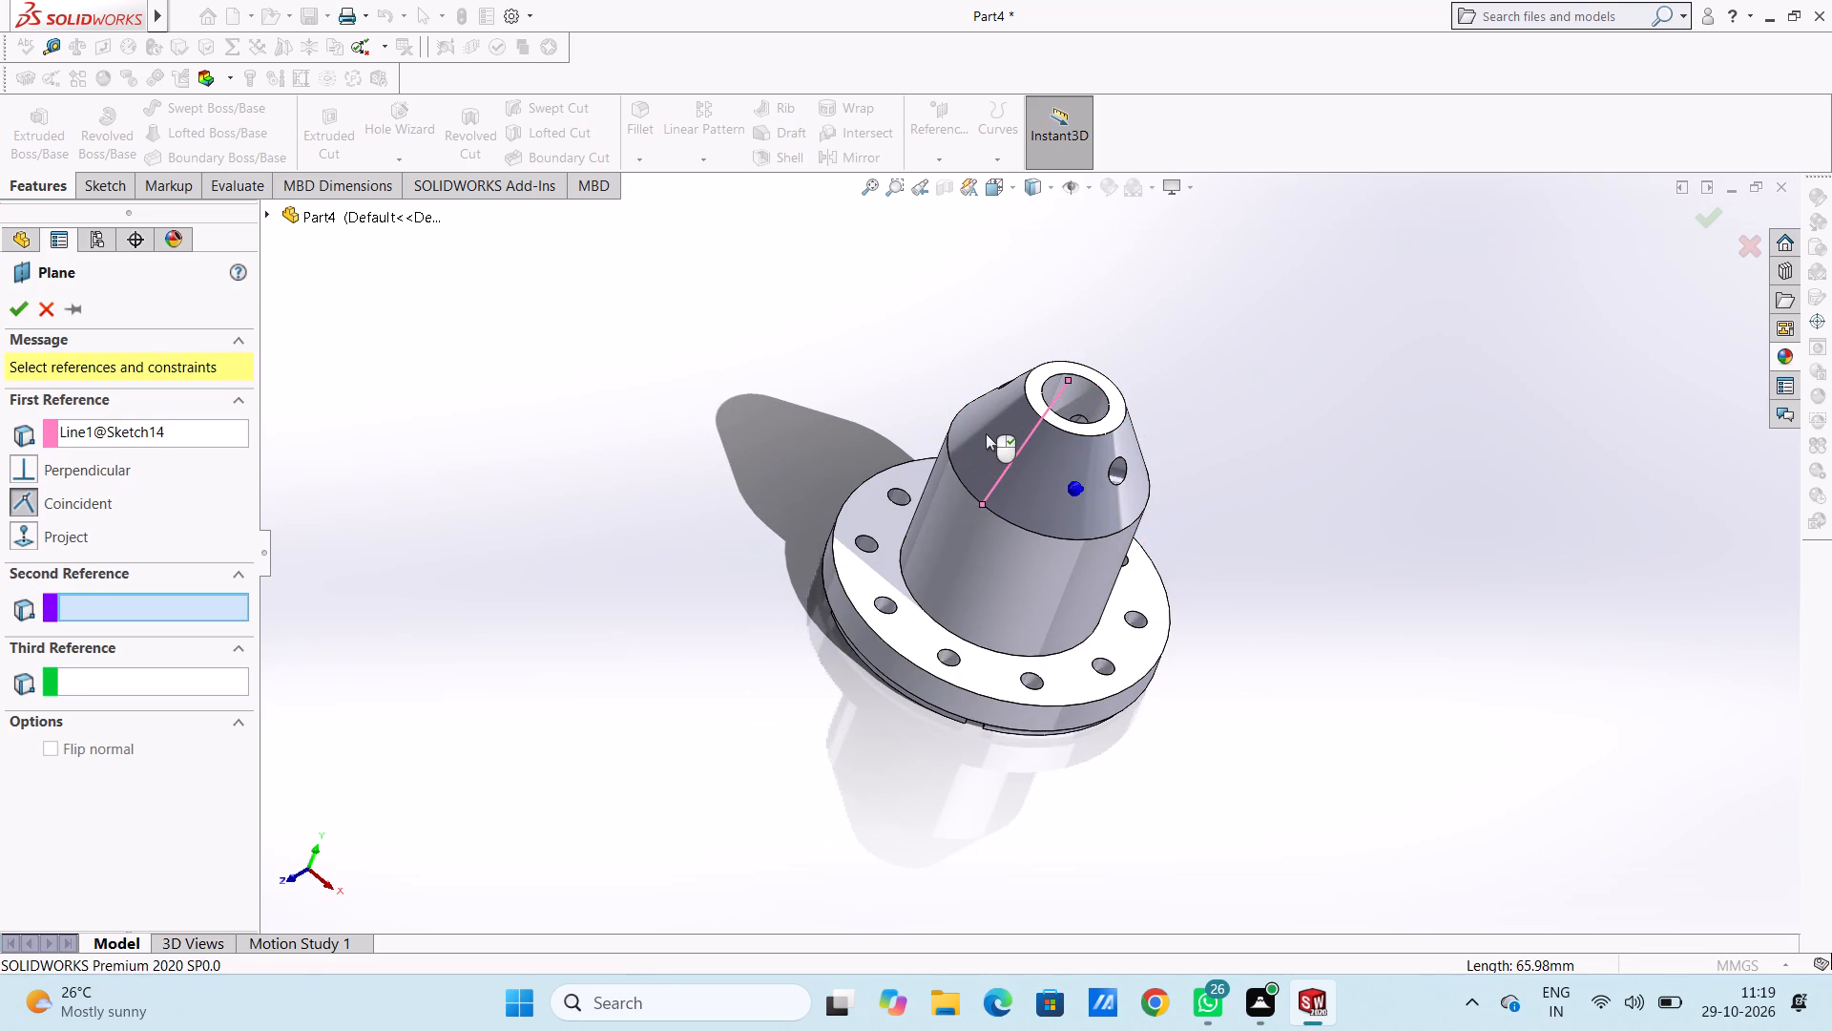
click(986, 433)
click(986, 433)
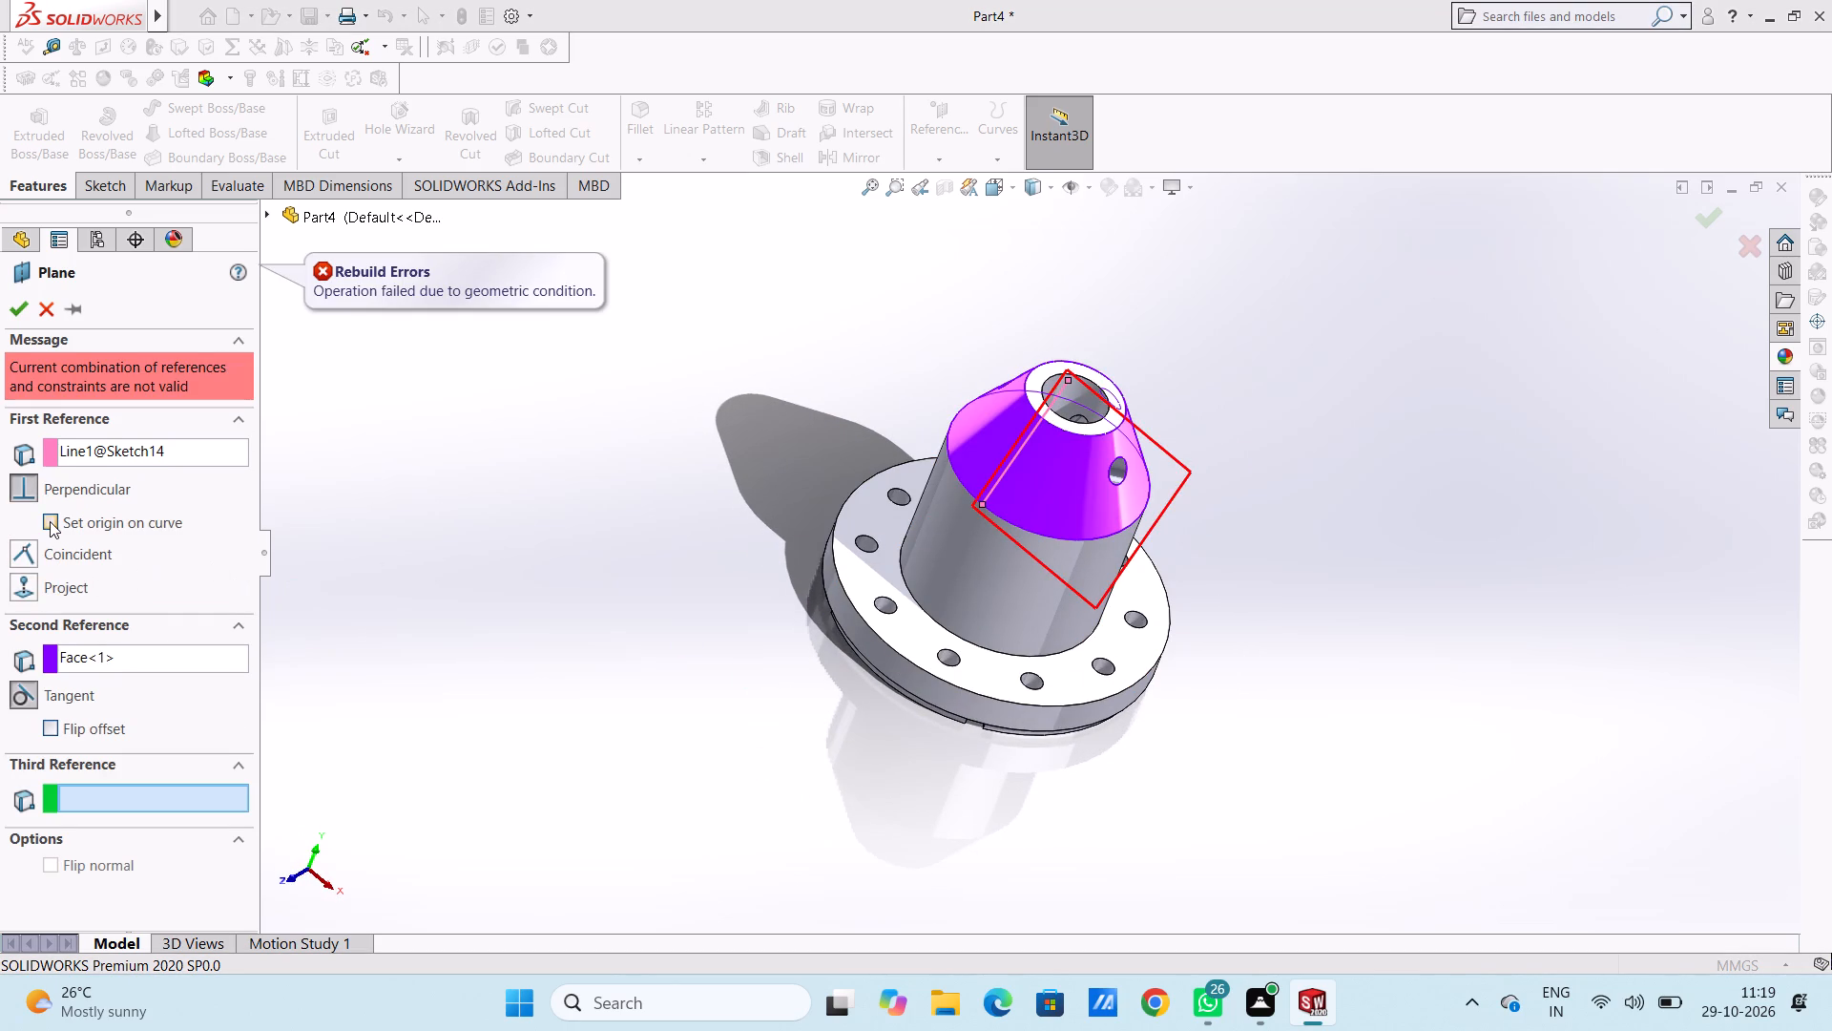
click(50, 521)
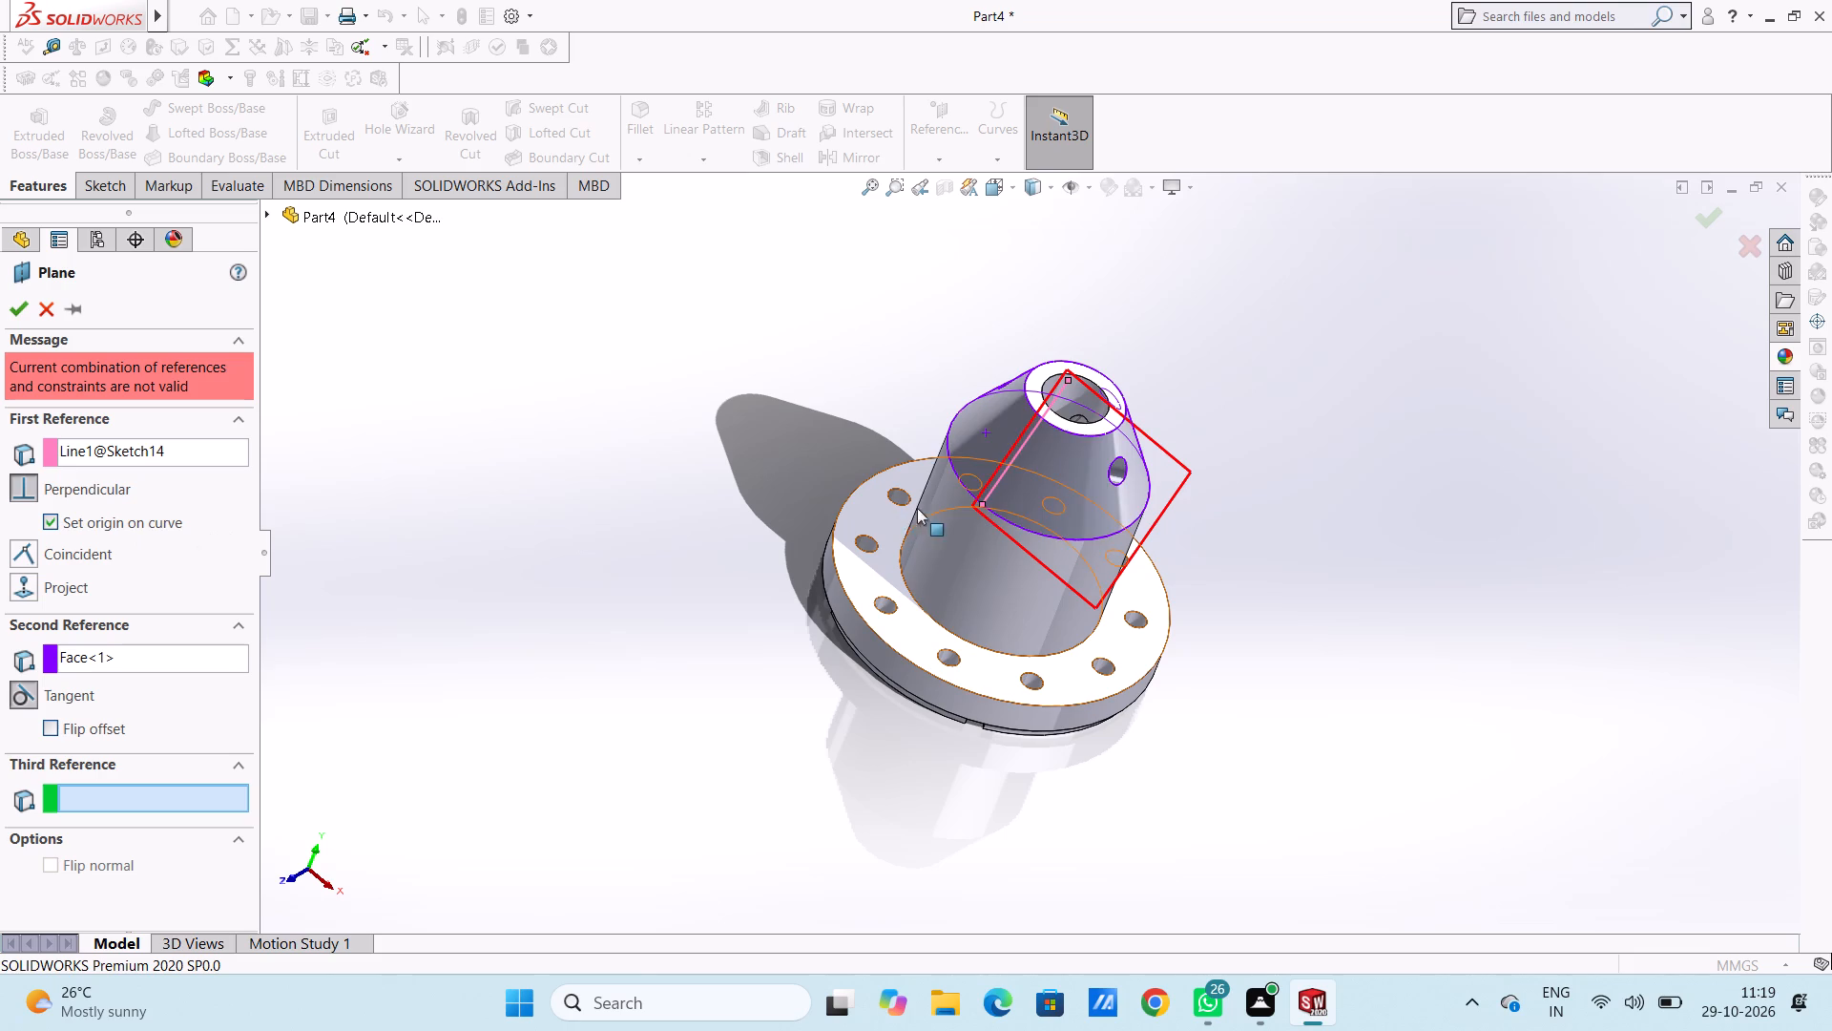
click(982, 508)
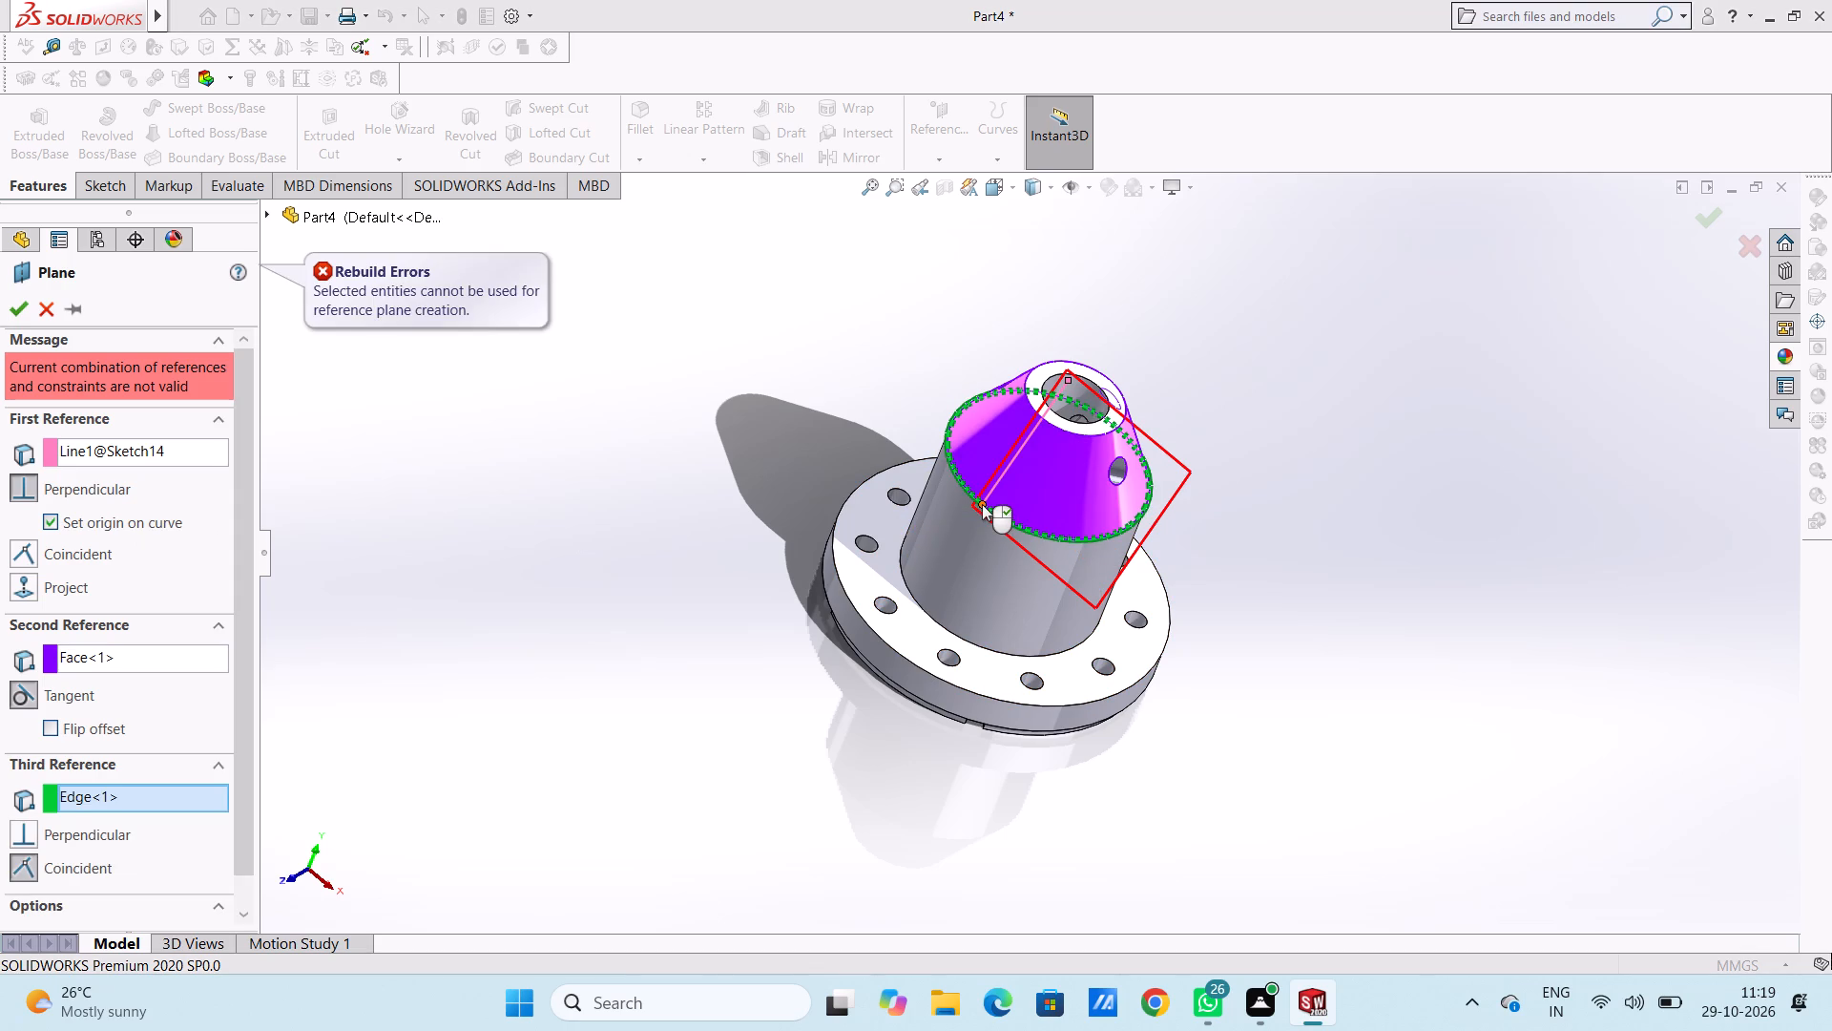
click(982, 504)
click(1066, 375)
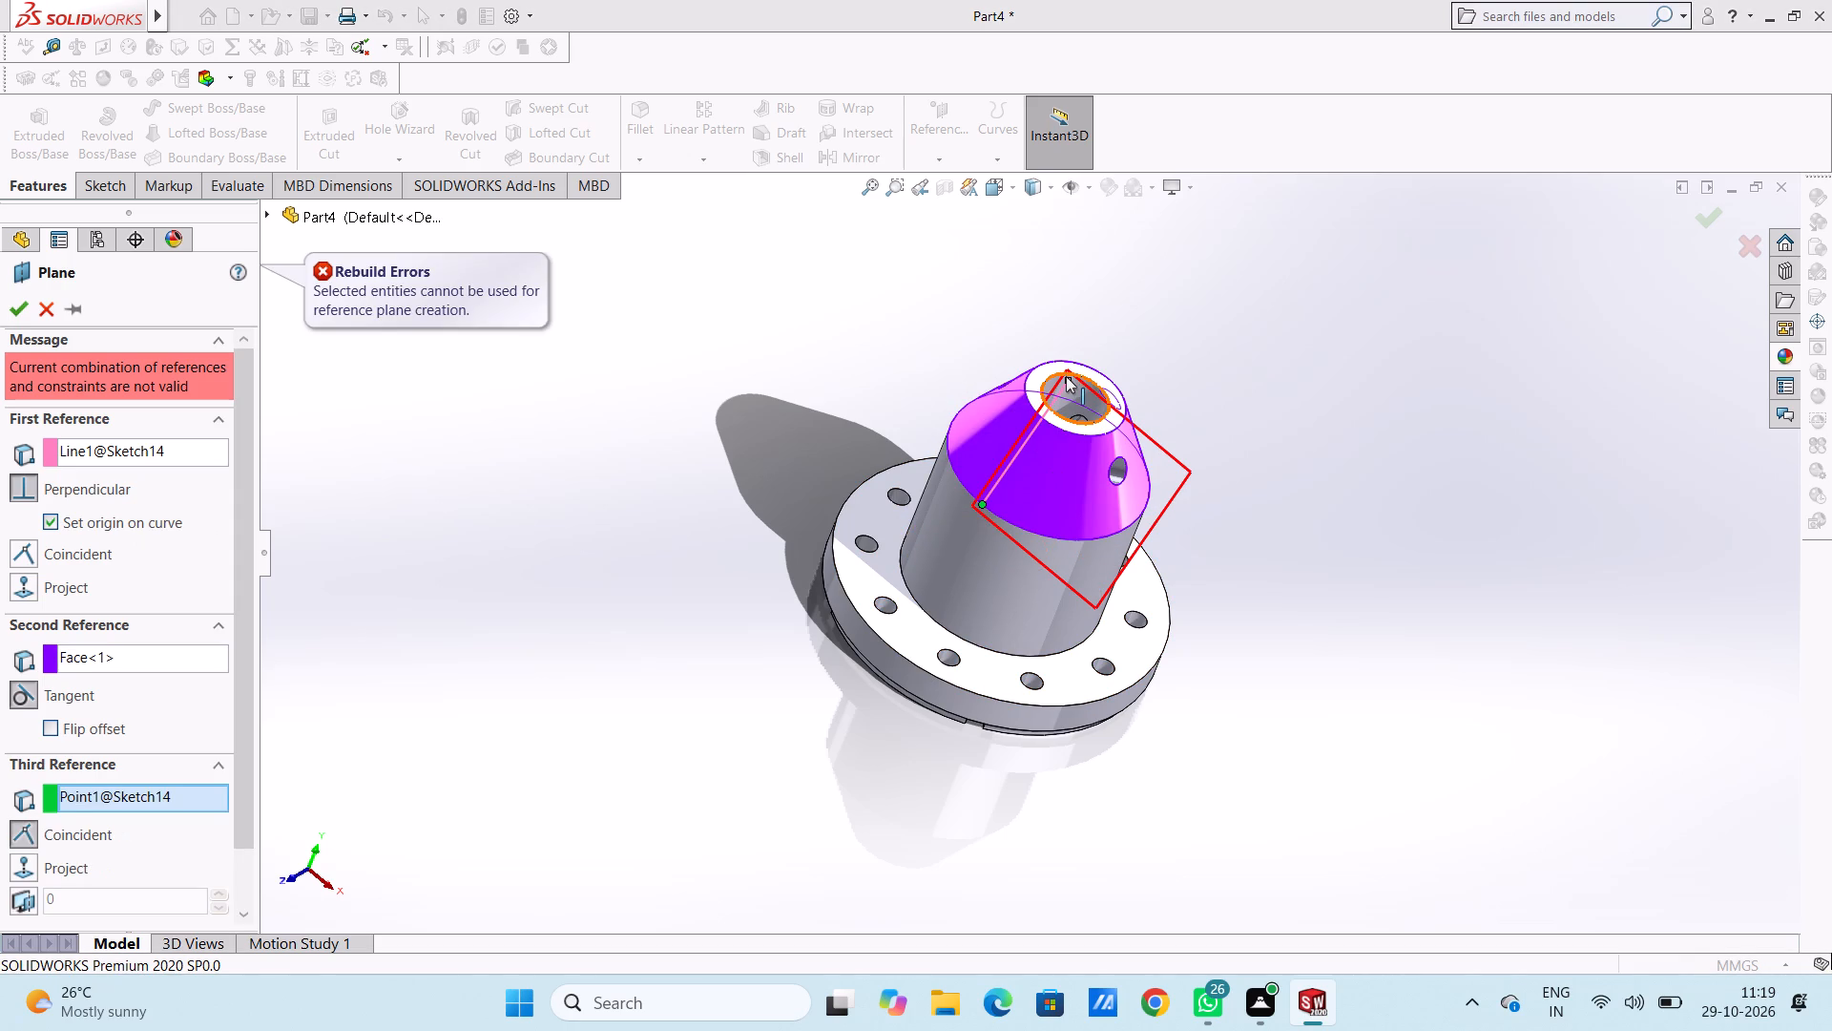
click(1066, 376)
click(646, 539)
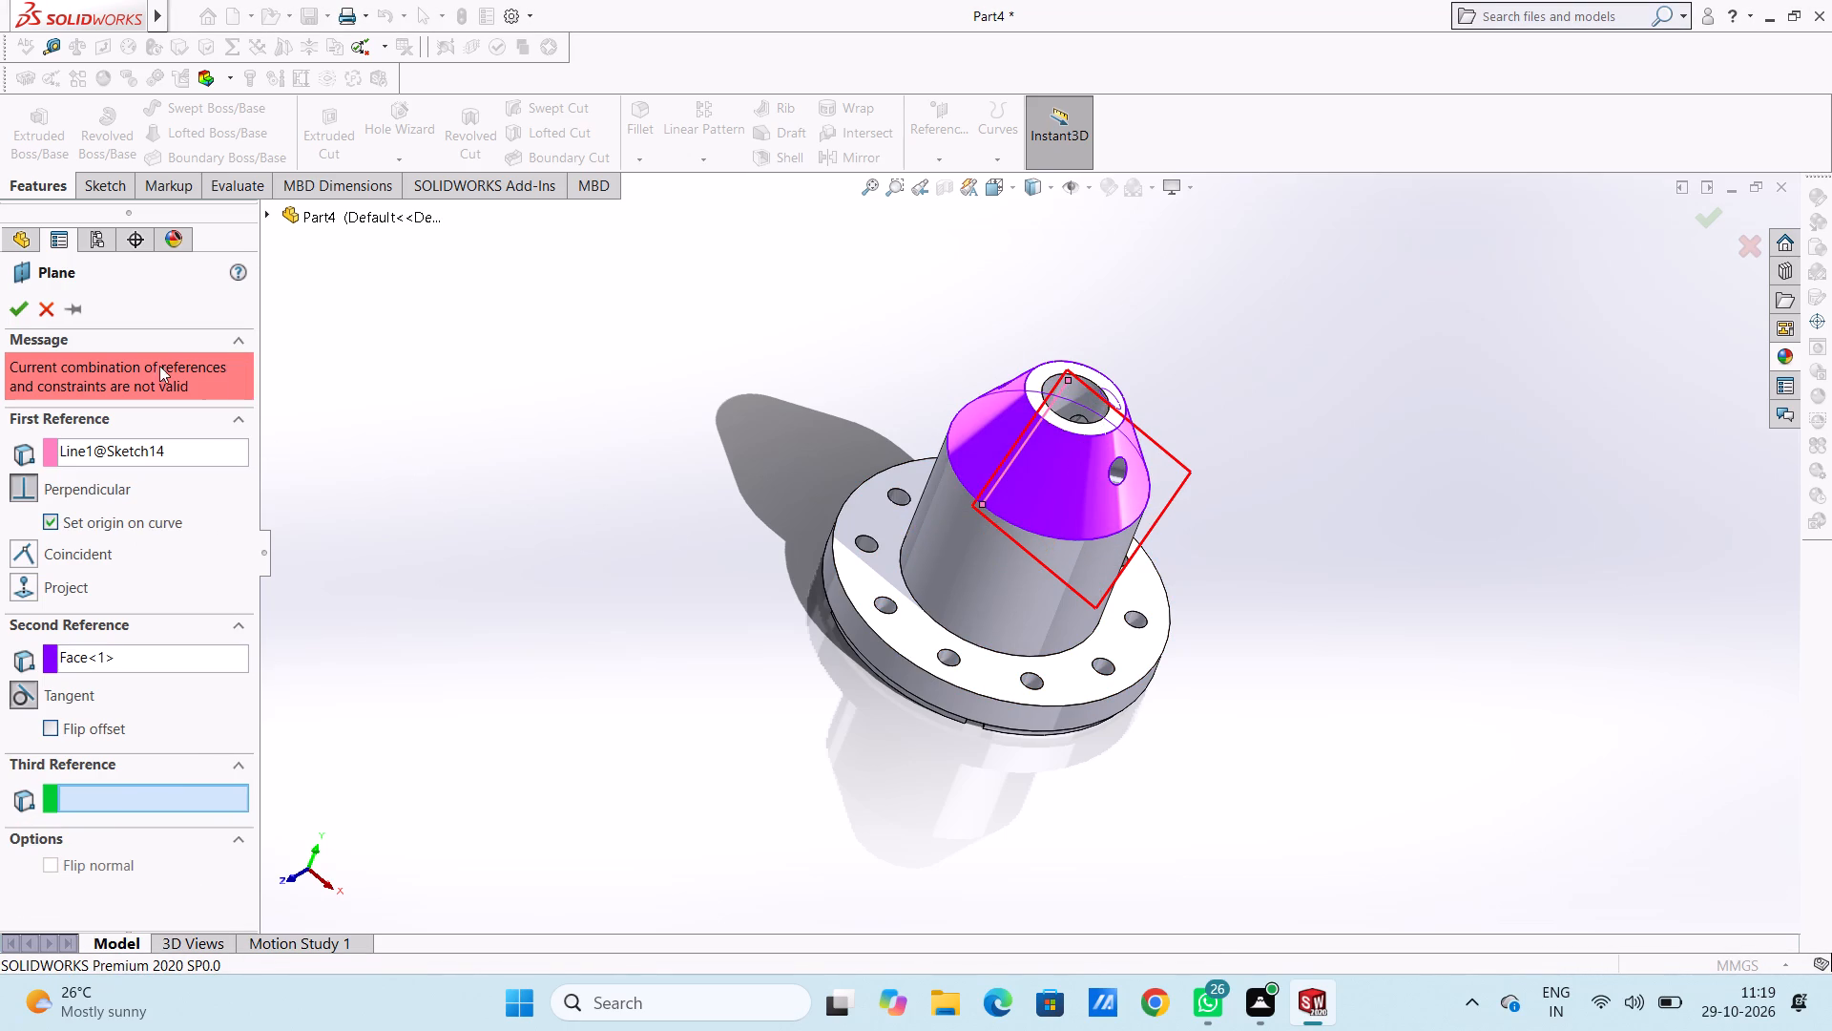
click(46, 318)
Examine the taper, its holes and the slanted sketch line from several sides of the part.
scroll(696, 611, down, 1)
middle_drag(695, 609, 664, 533)
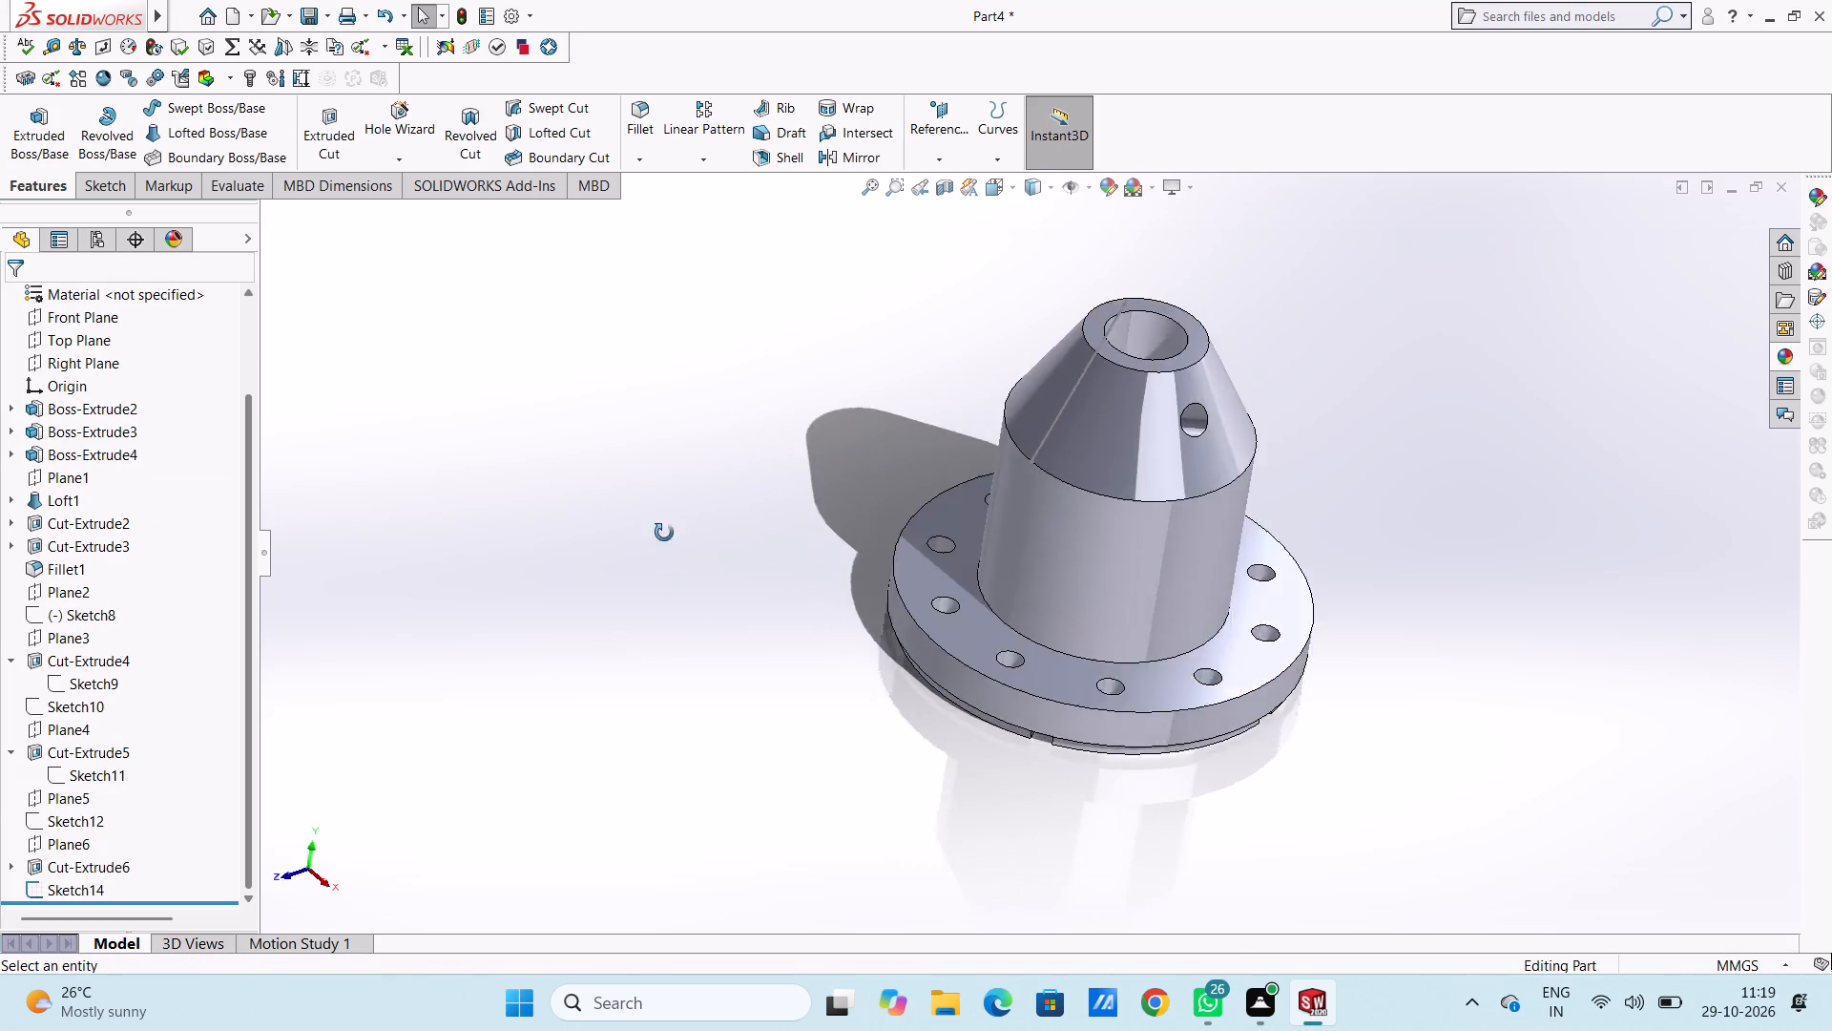
middle_drag(664, 533, 924, 799)
middle_drag(978, 837, 1013, 817)
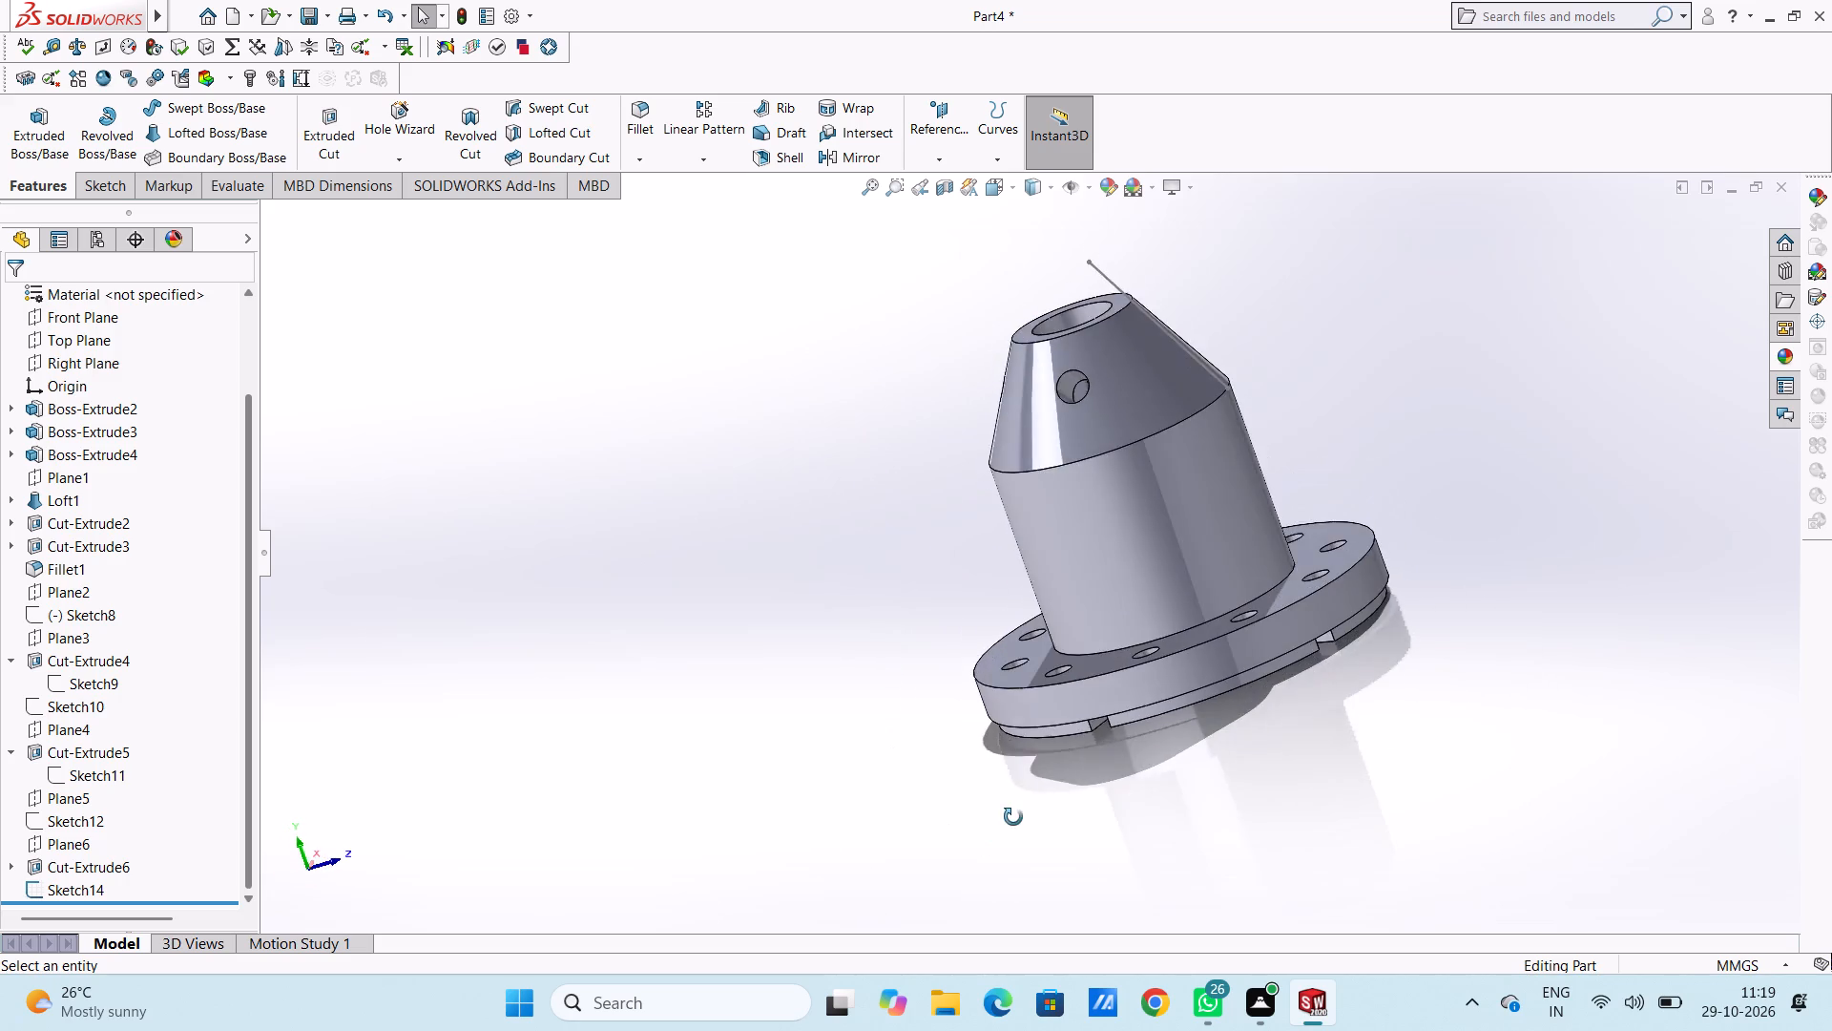
middle_drag(1013, 817, 1024, 805)
middle_drag(1036, 780, 1045, 752)
middle_drag(1062, 652, 1054, 639)
middle_drag(925, 776, 968, 917)
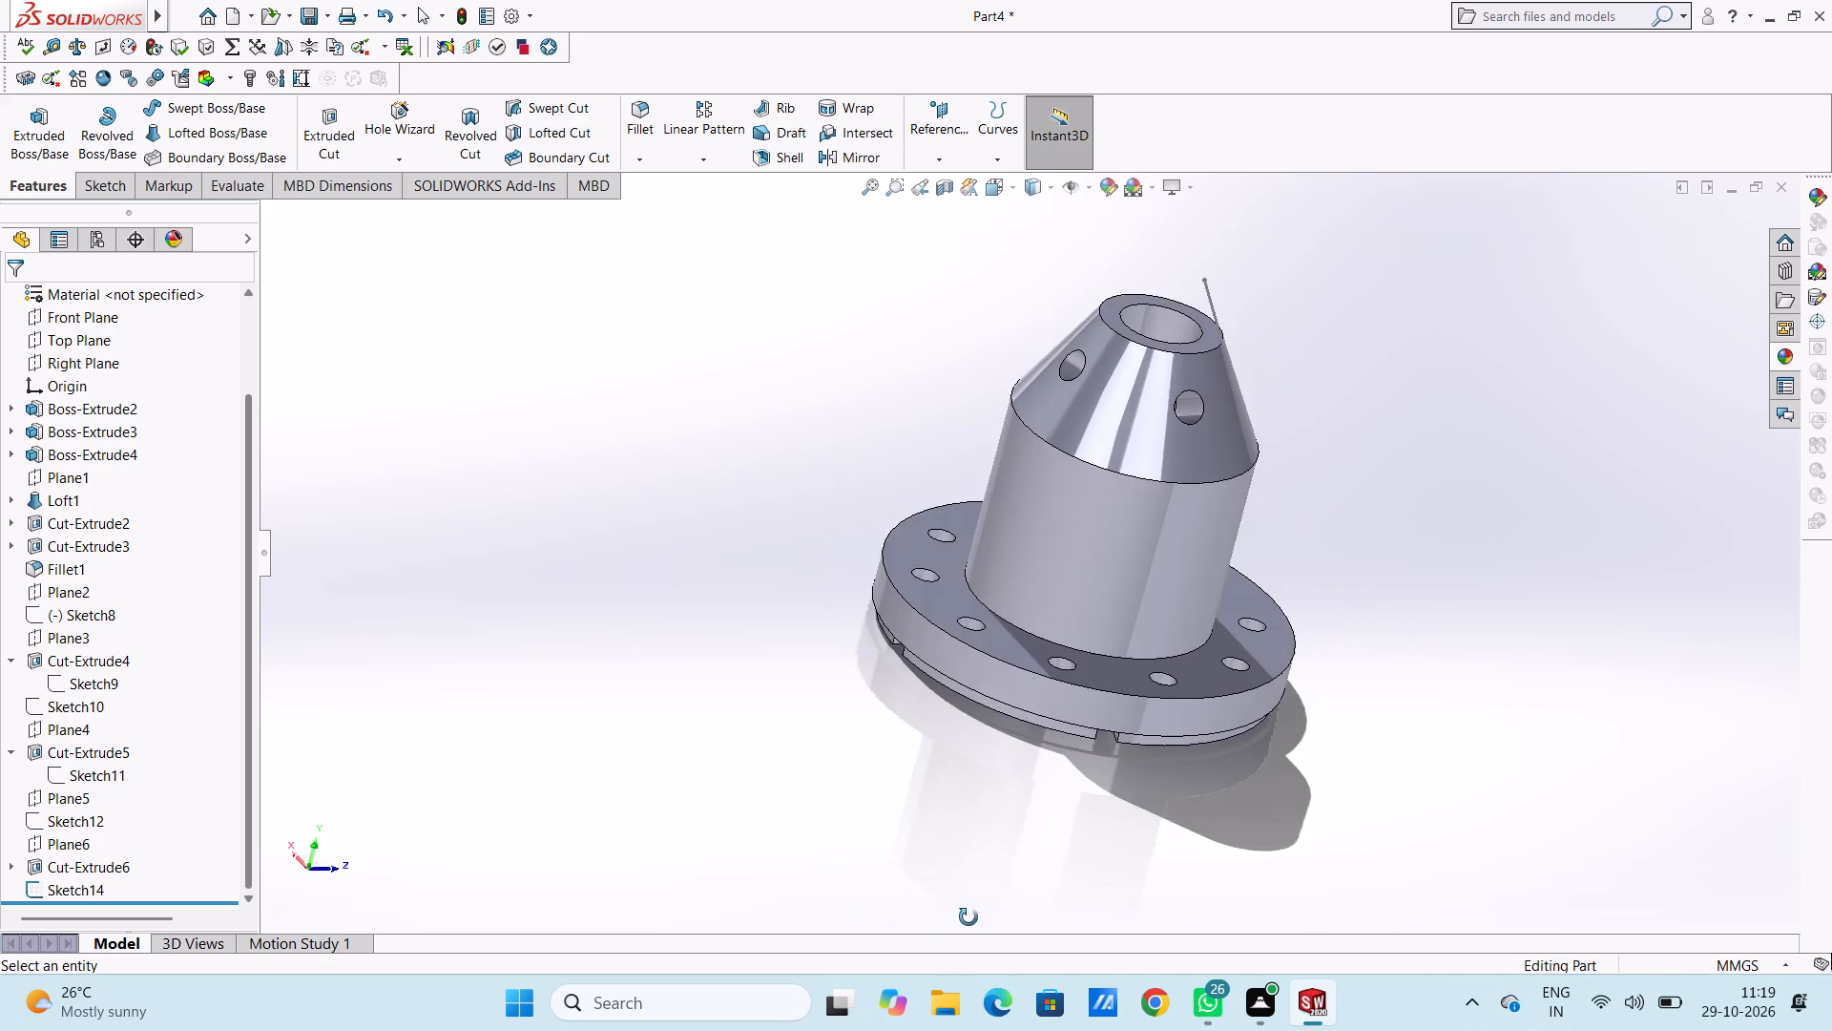
middle_drag(968, 917, 917, 796)
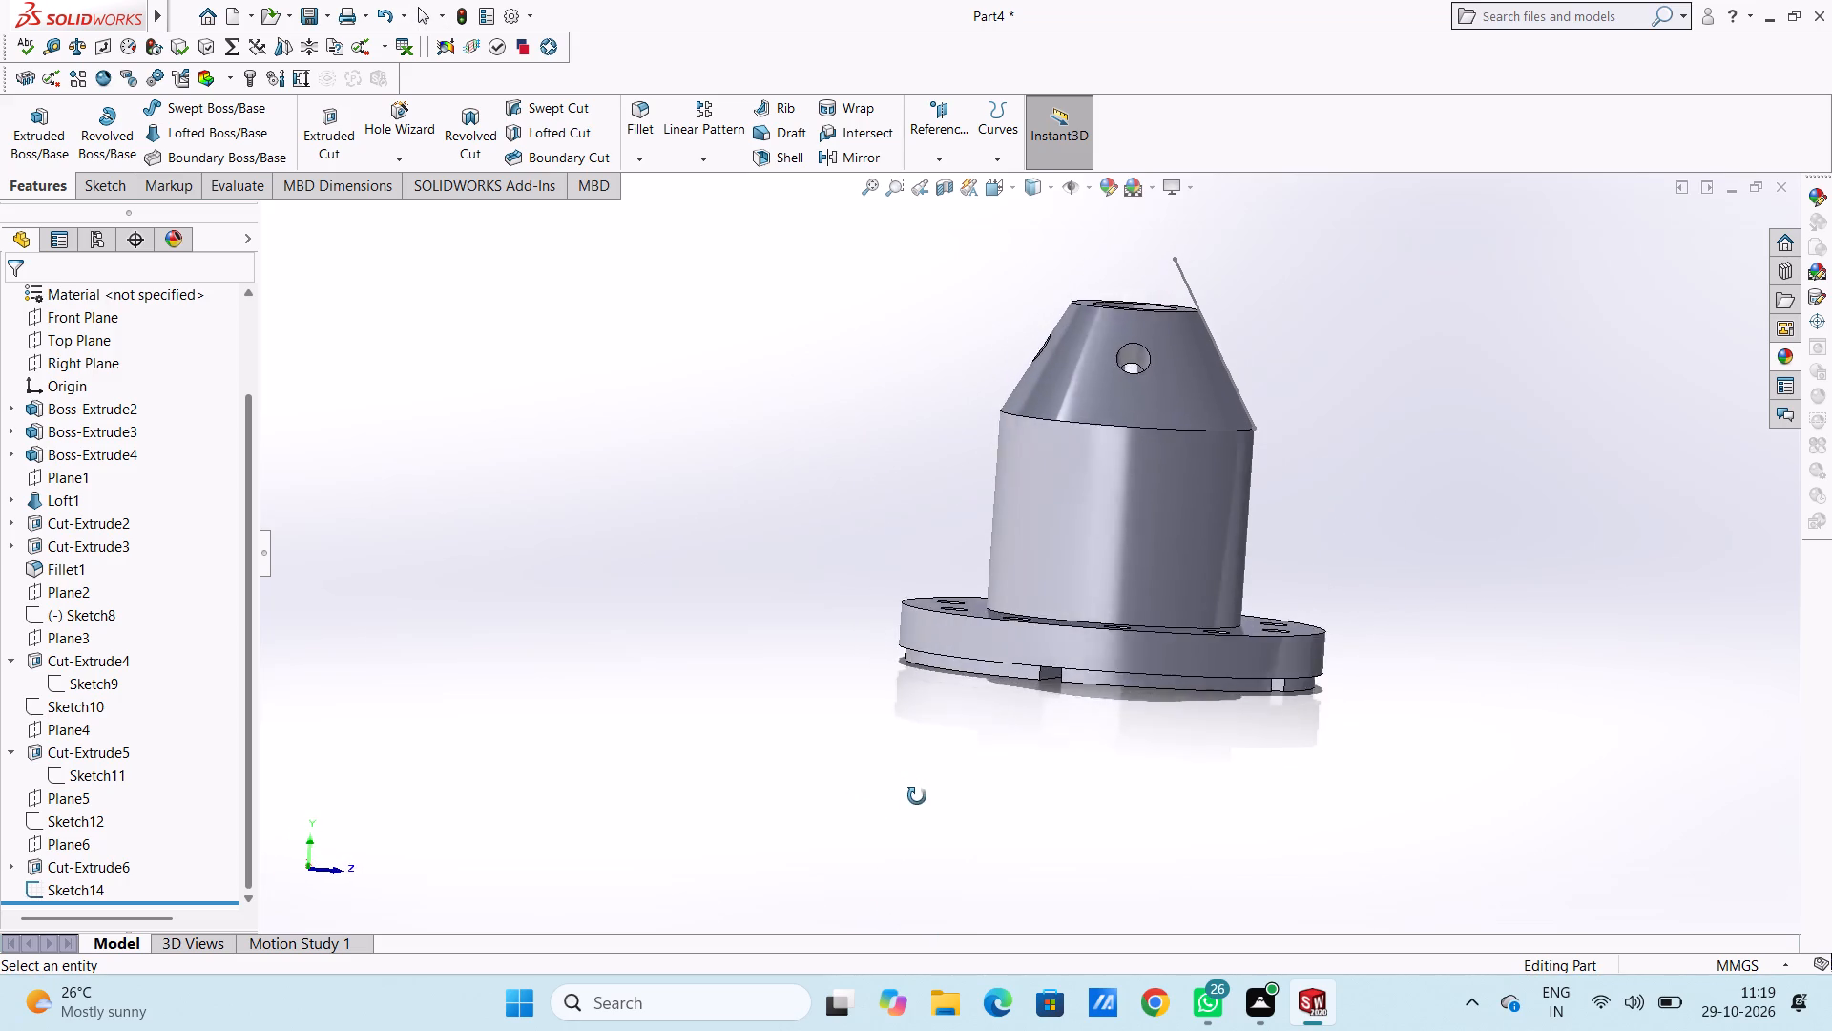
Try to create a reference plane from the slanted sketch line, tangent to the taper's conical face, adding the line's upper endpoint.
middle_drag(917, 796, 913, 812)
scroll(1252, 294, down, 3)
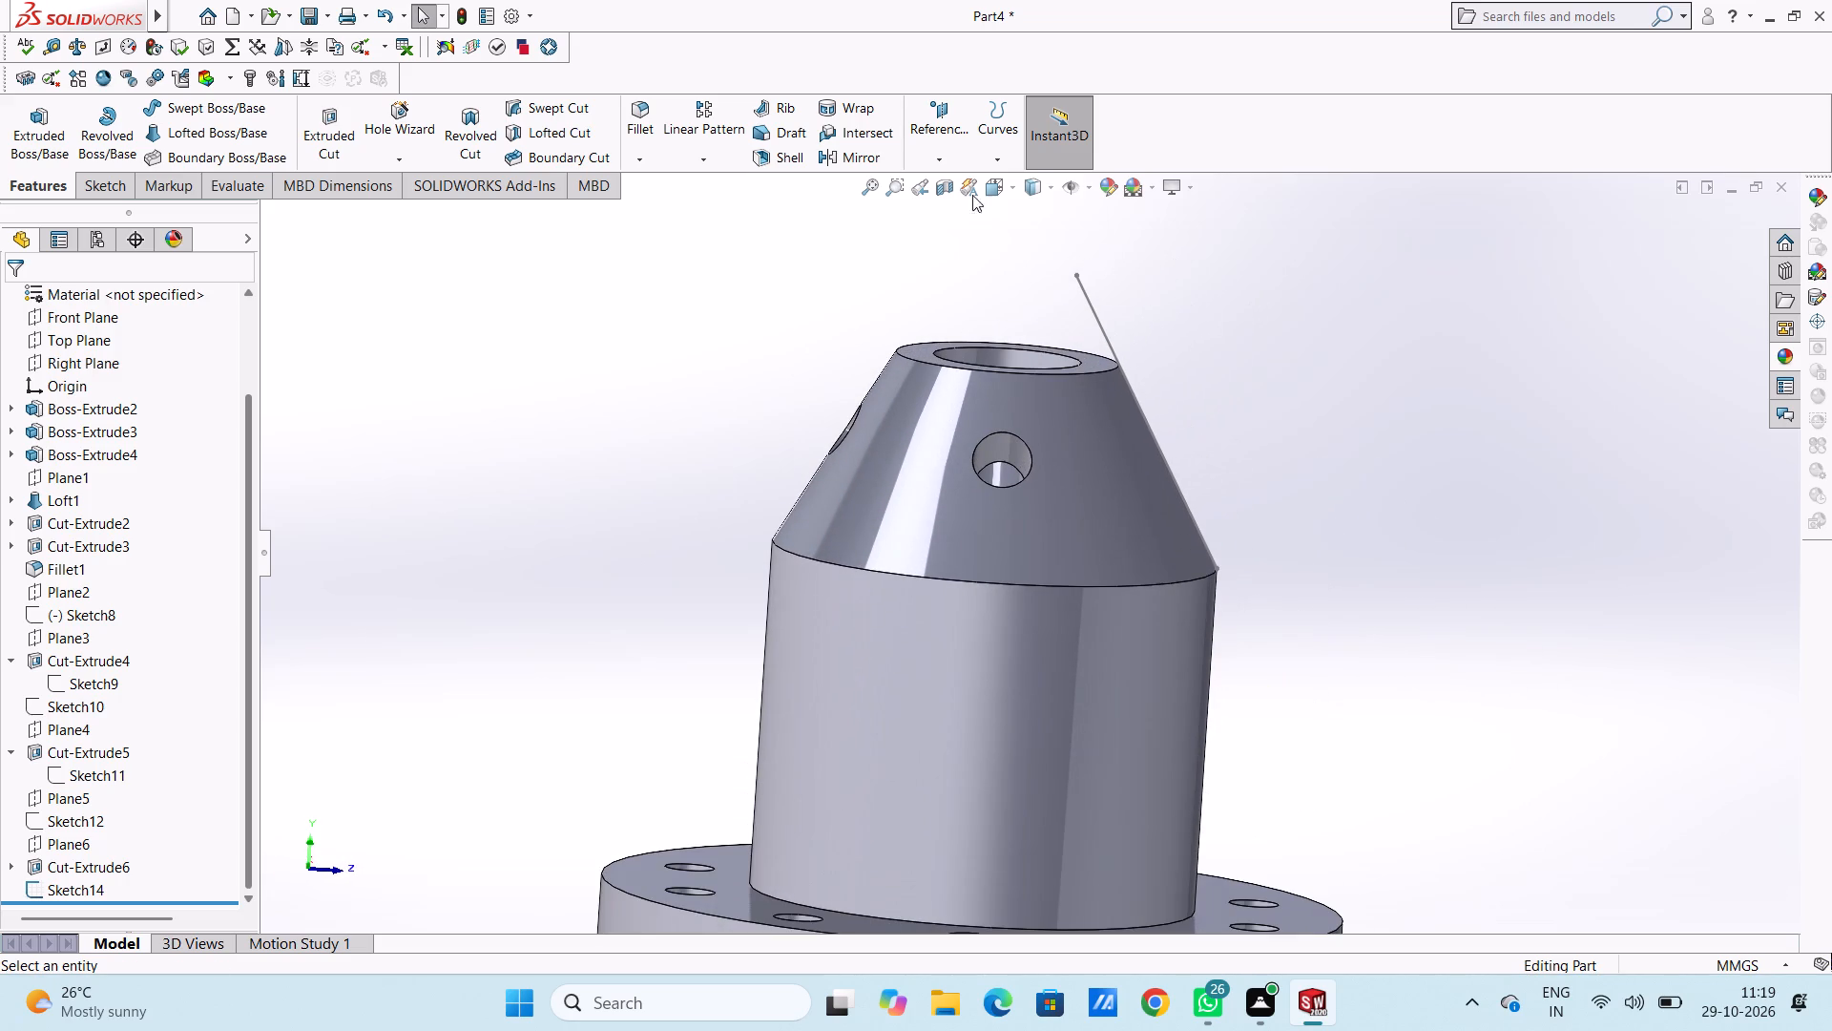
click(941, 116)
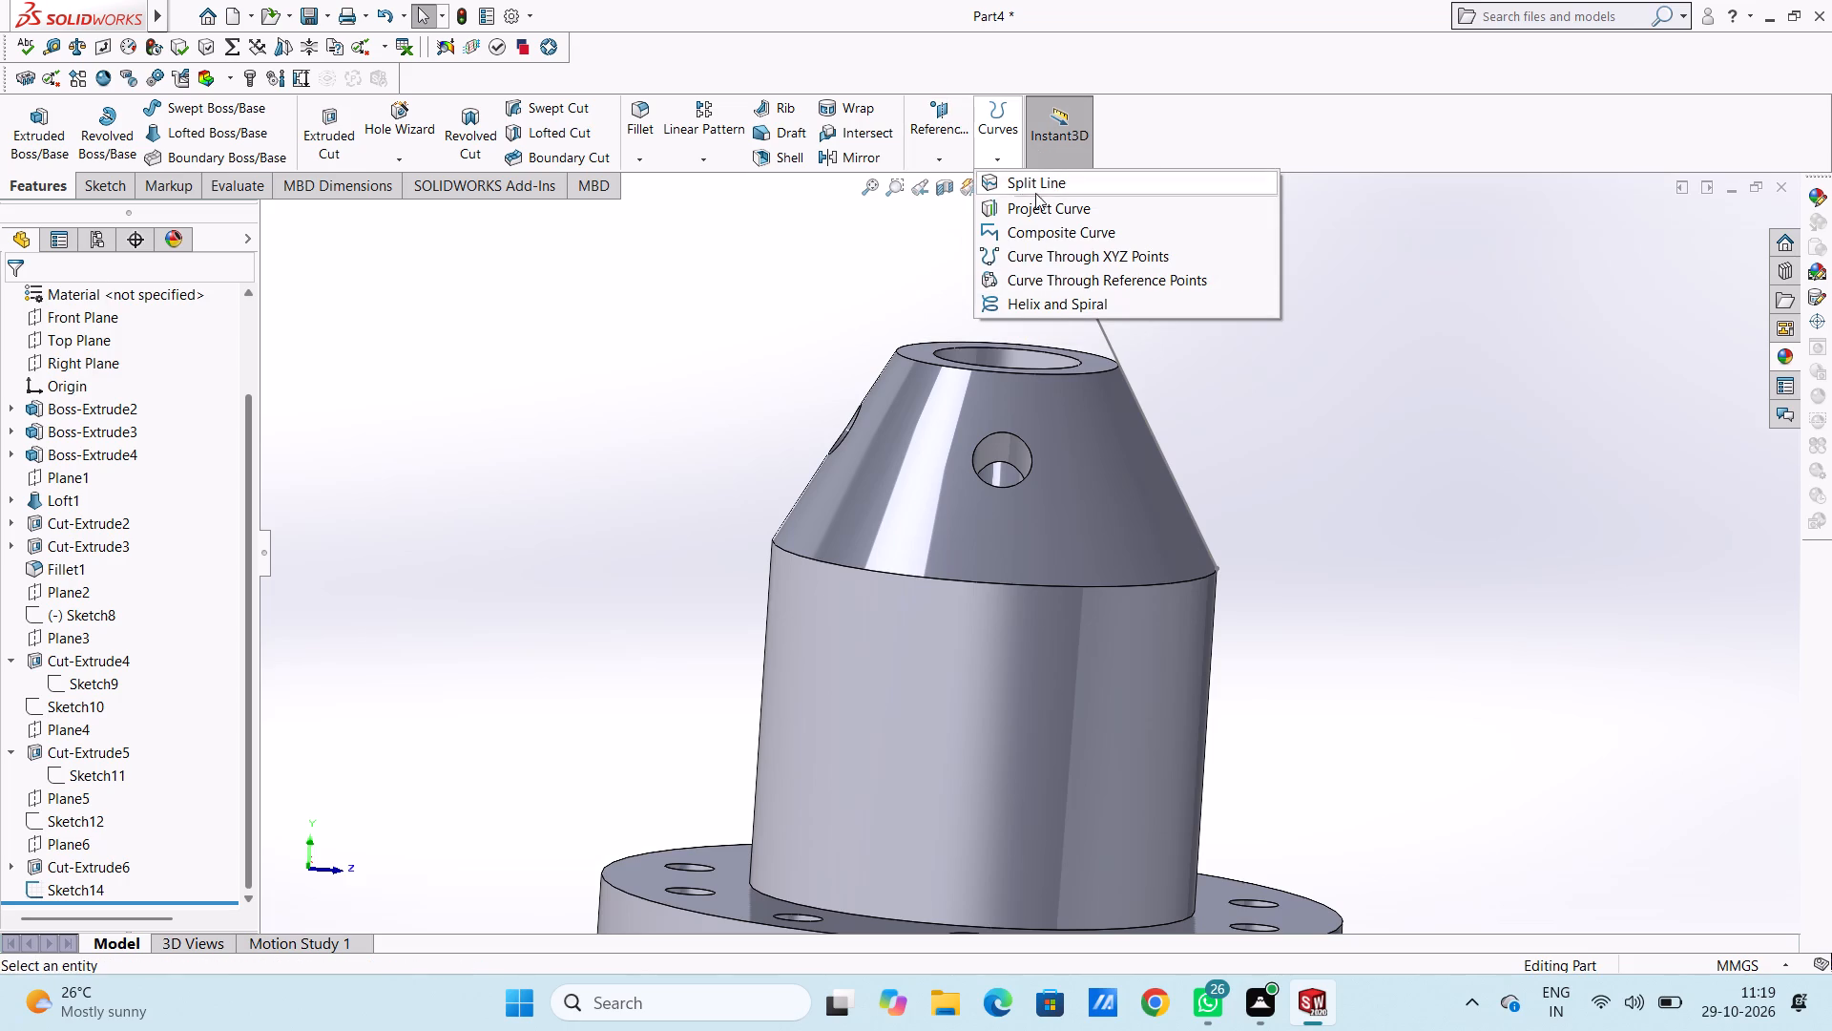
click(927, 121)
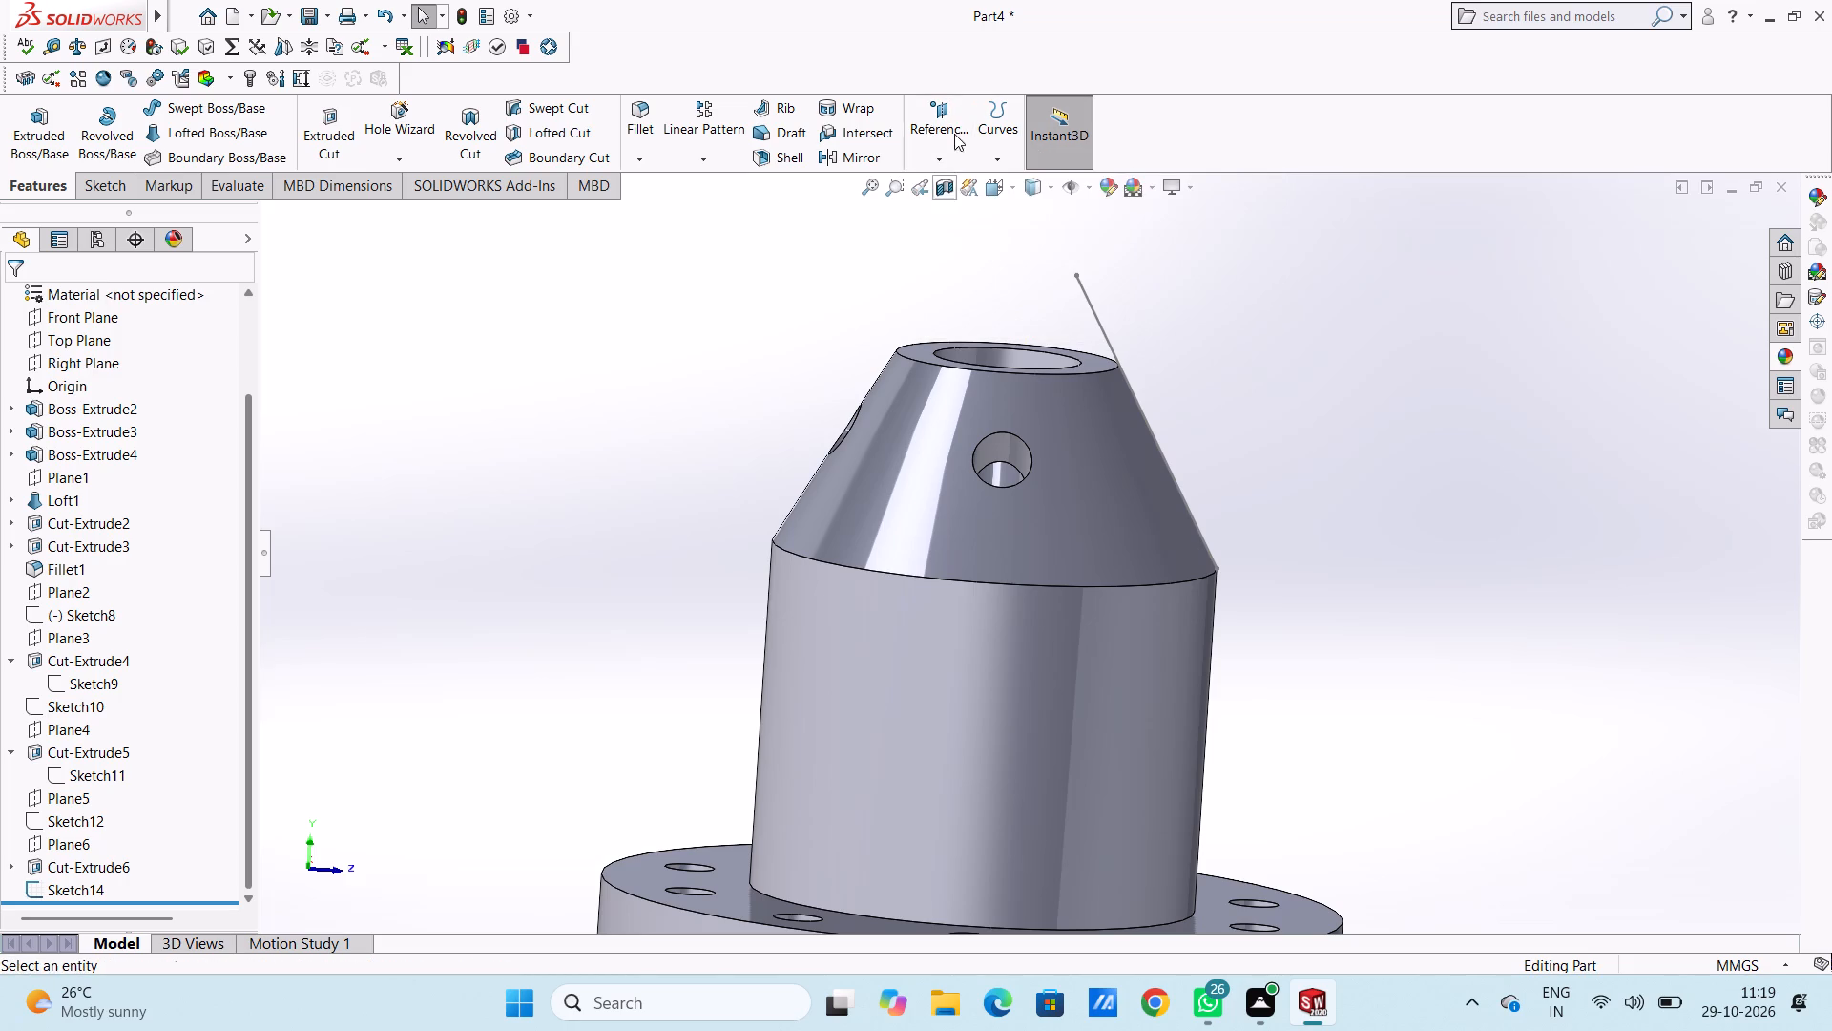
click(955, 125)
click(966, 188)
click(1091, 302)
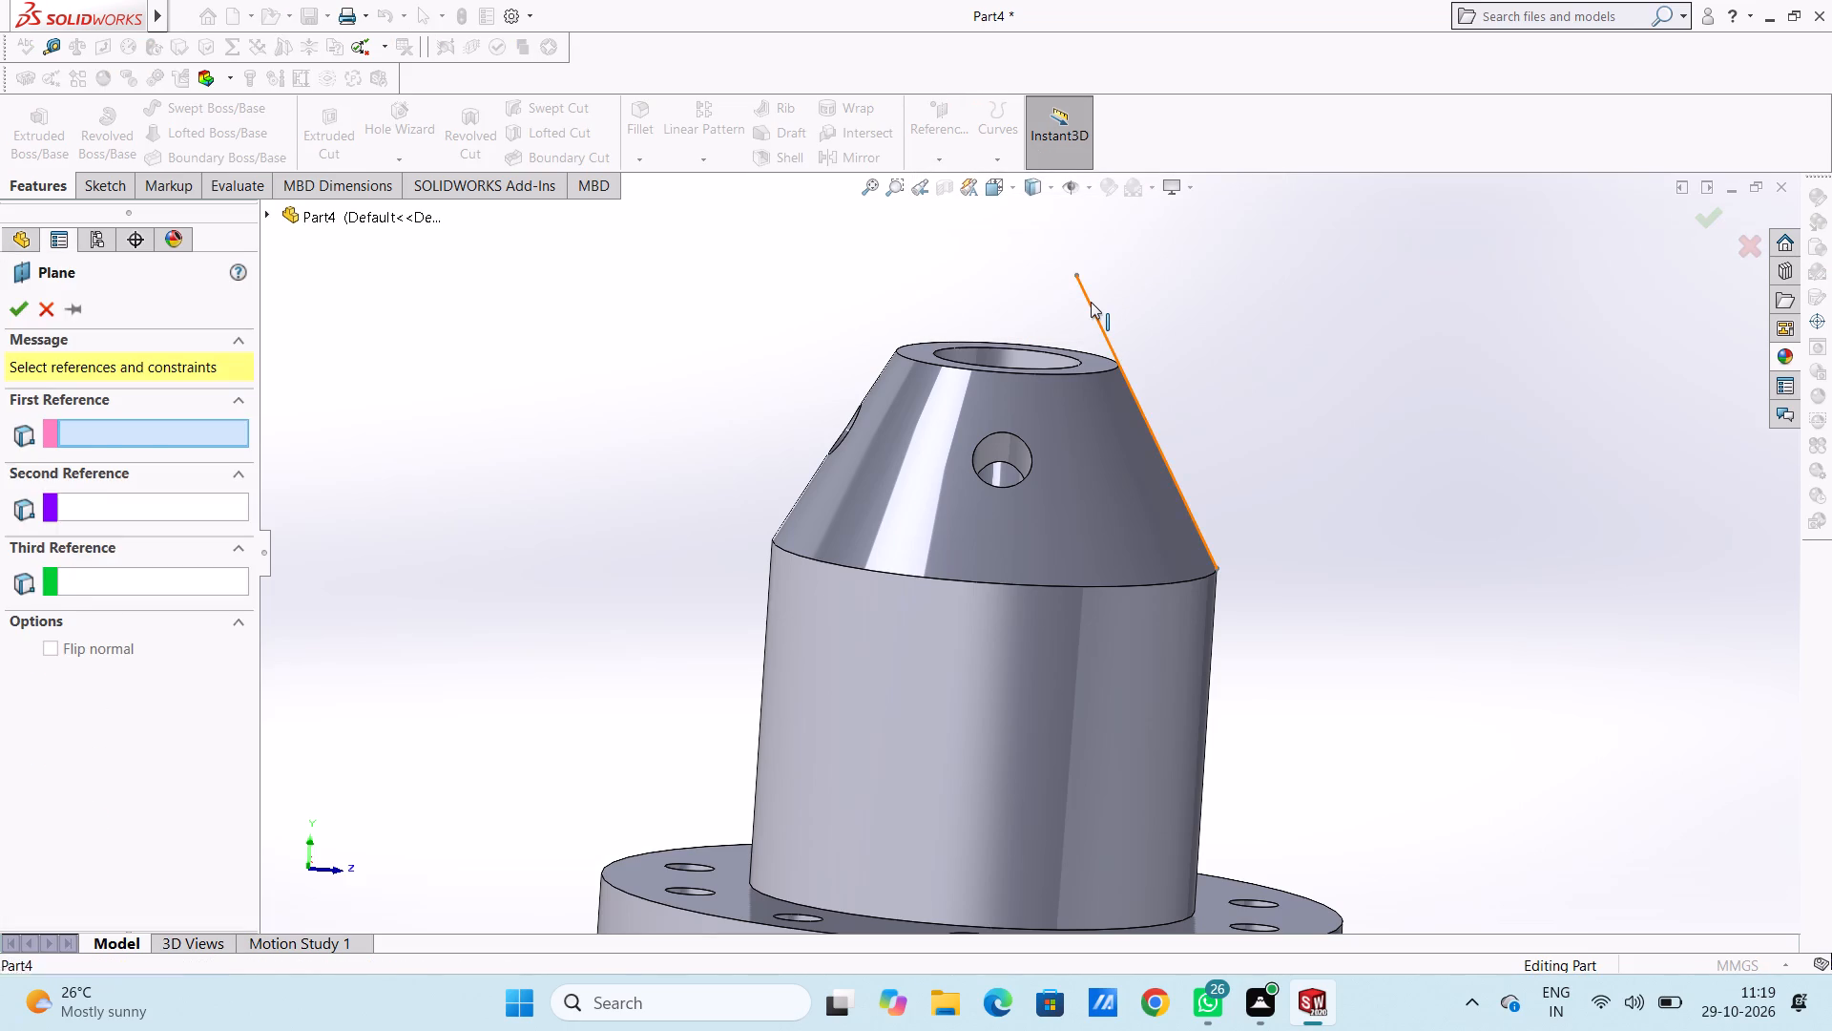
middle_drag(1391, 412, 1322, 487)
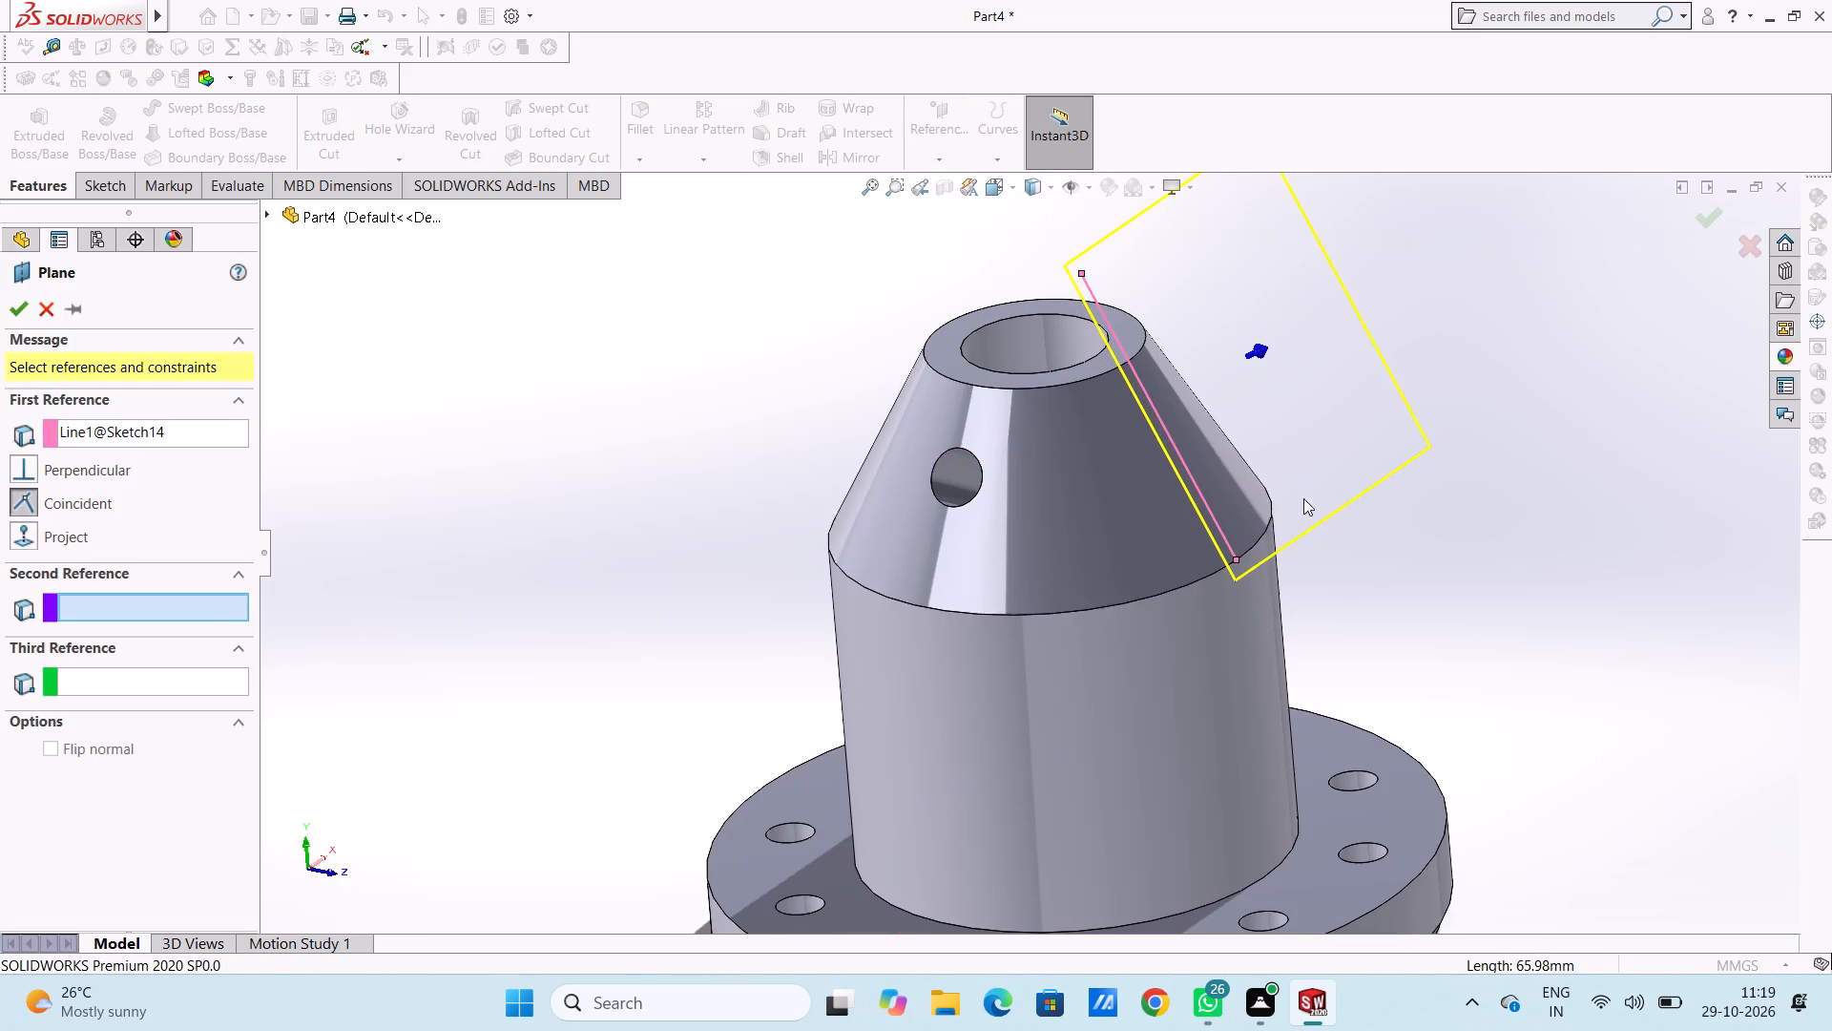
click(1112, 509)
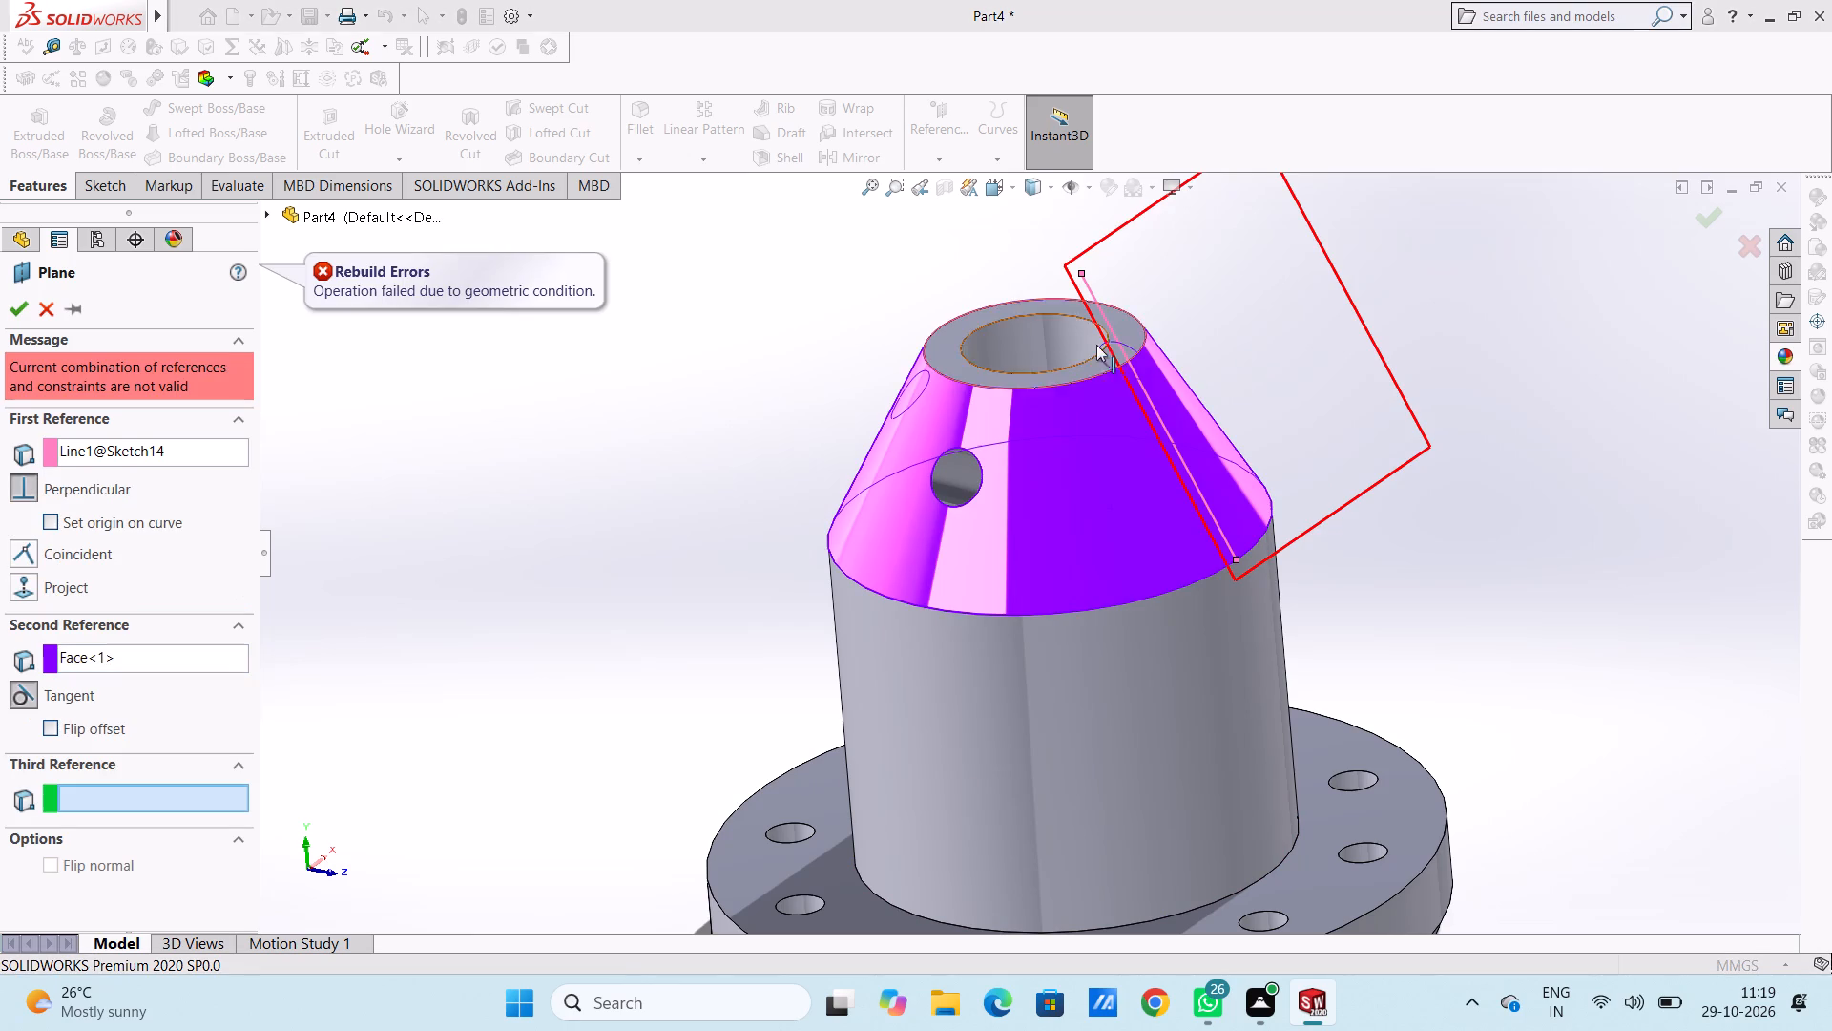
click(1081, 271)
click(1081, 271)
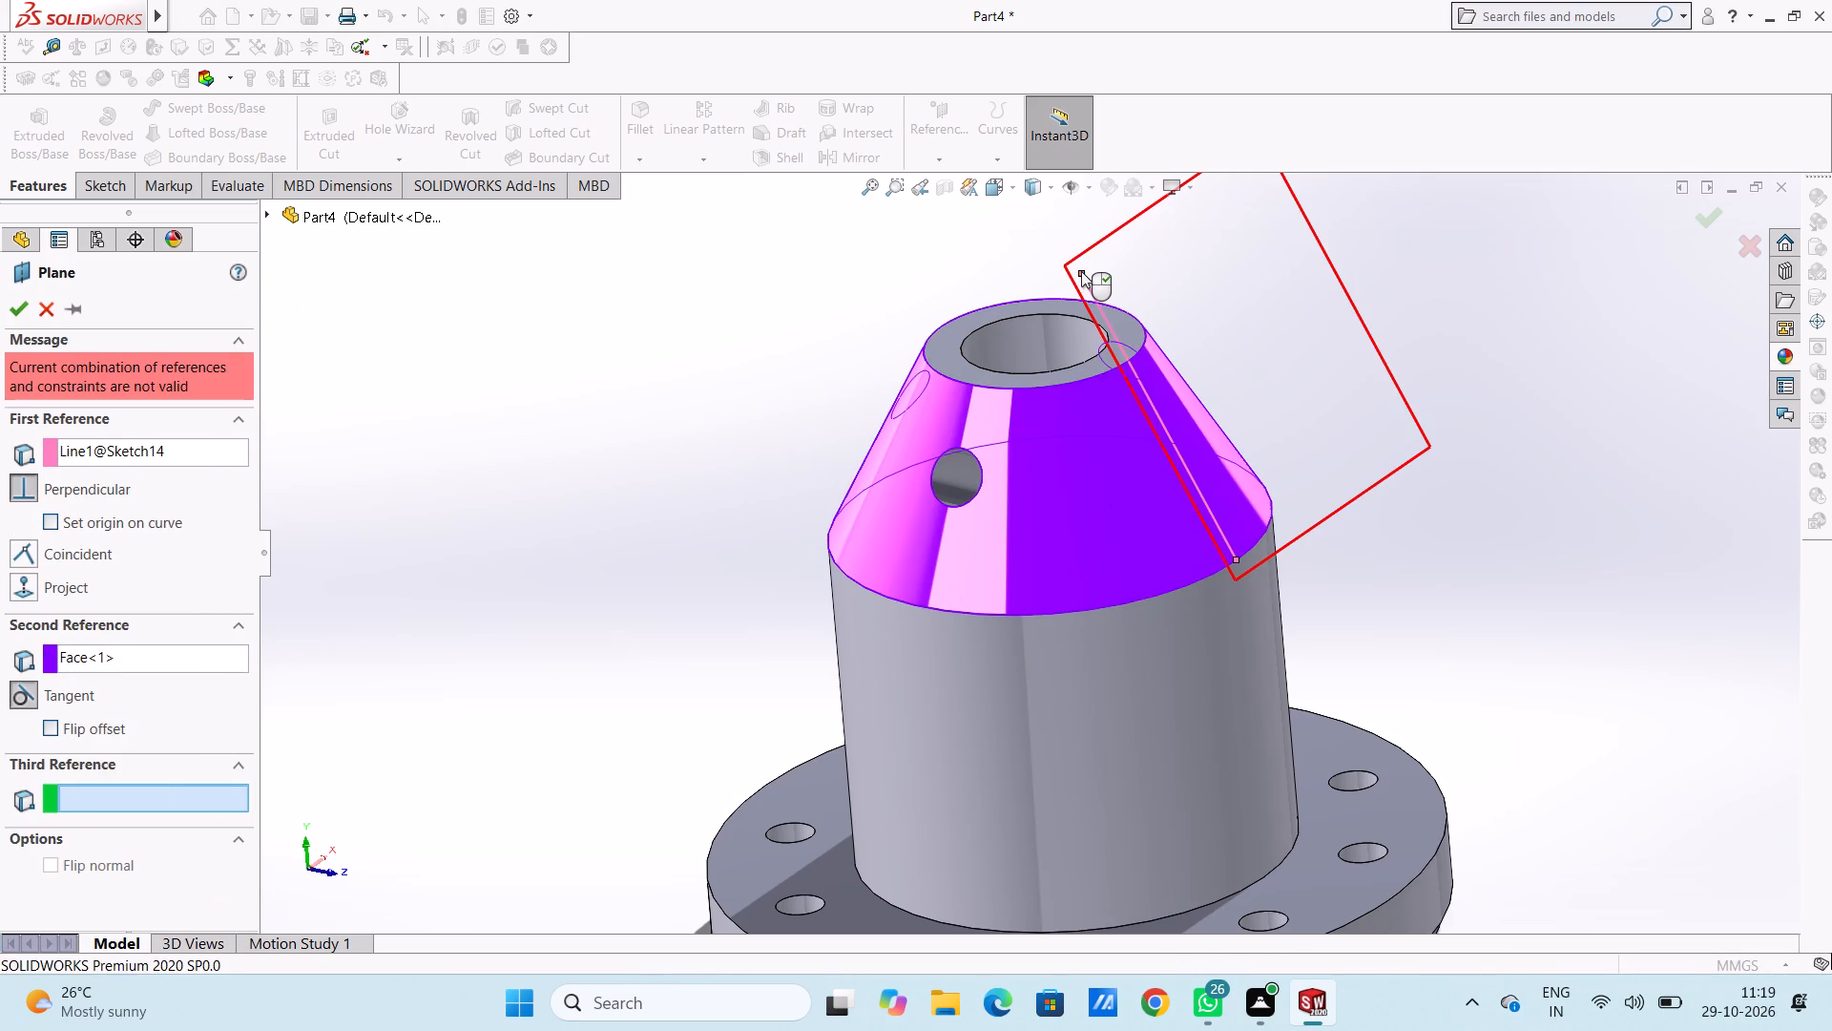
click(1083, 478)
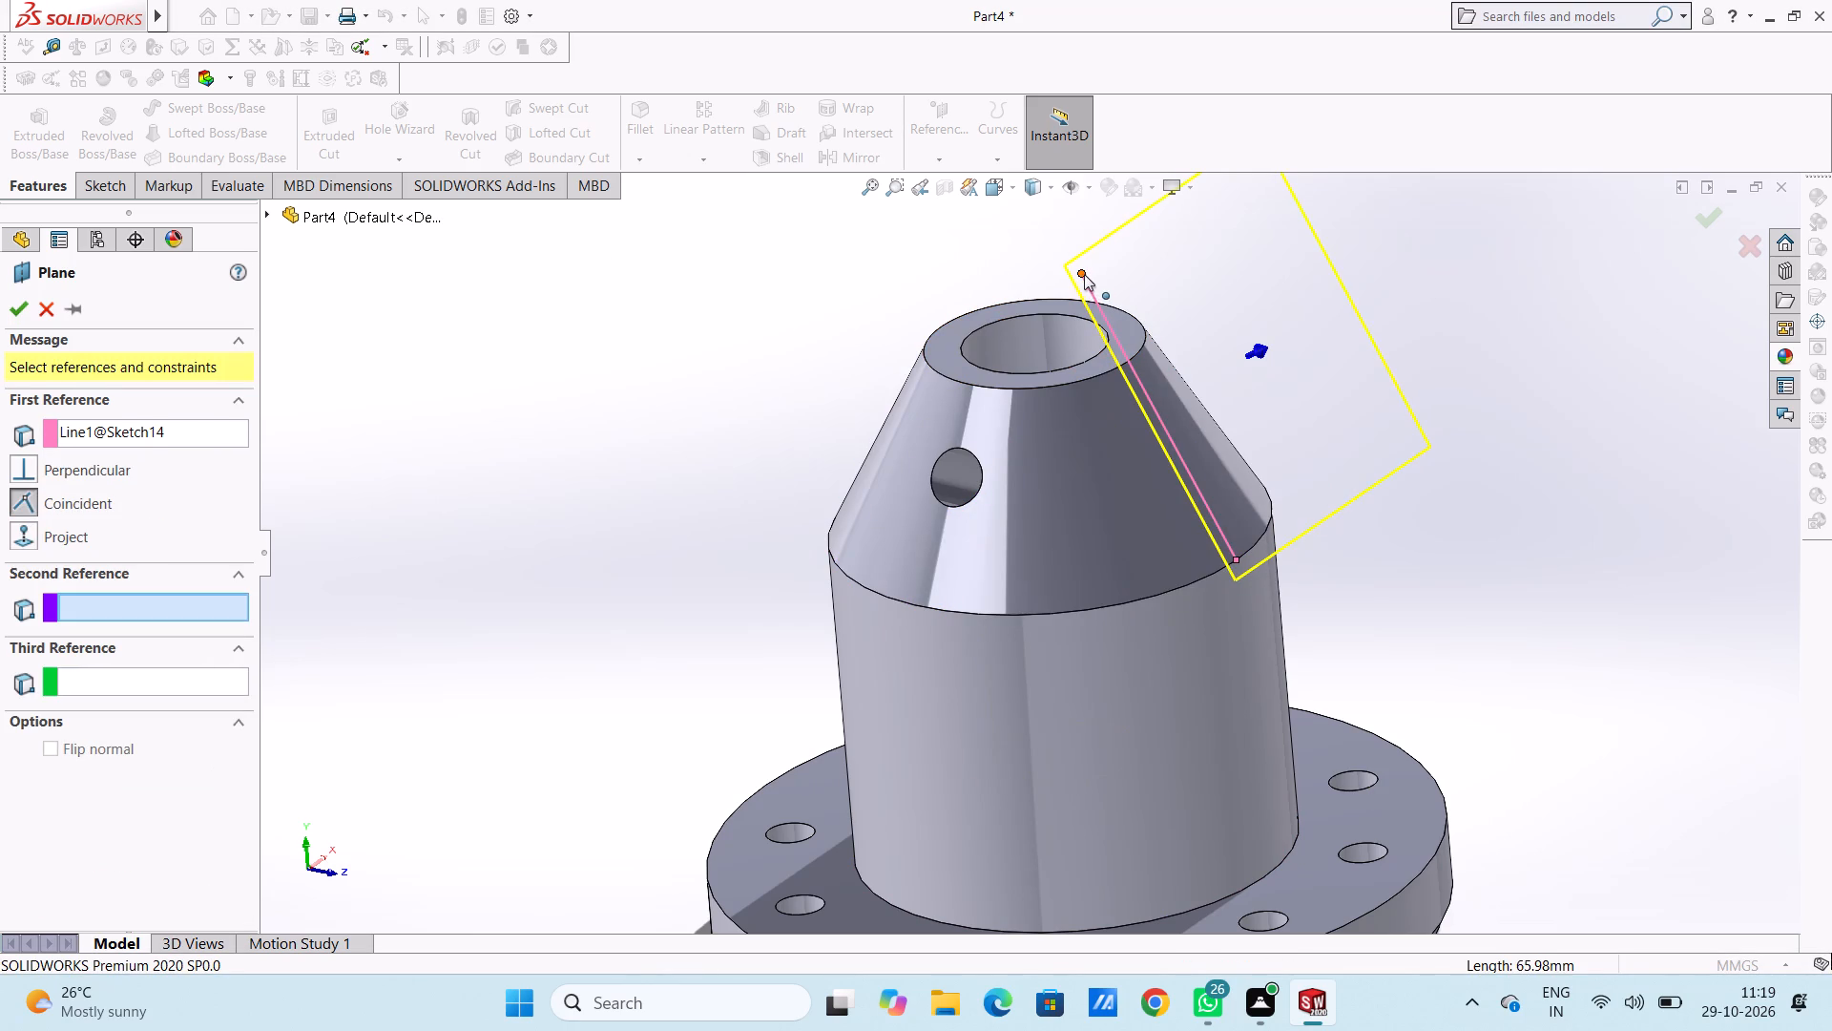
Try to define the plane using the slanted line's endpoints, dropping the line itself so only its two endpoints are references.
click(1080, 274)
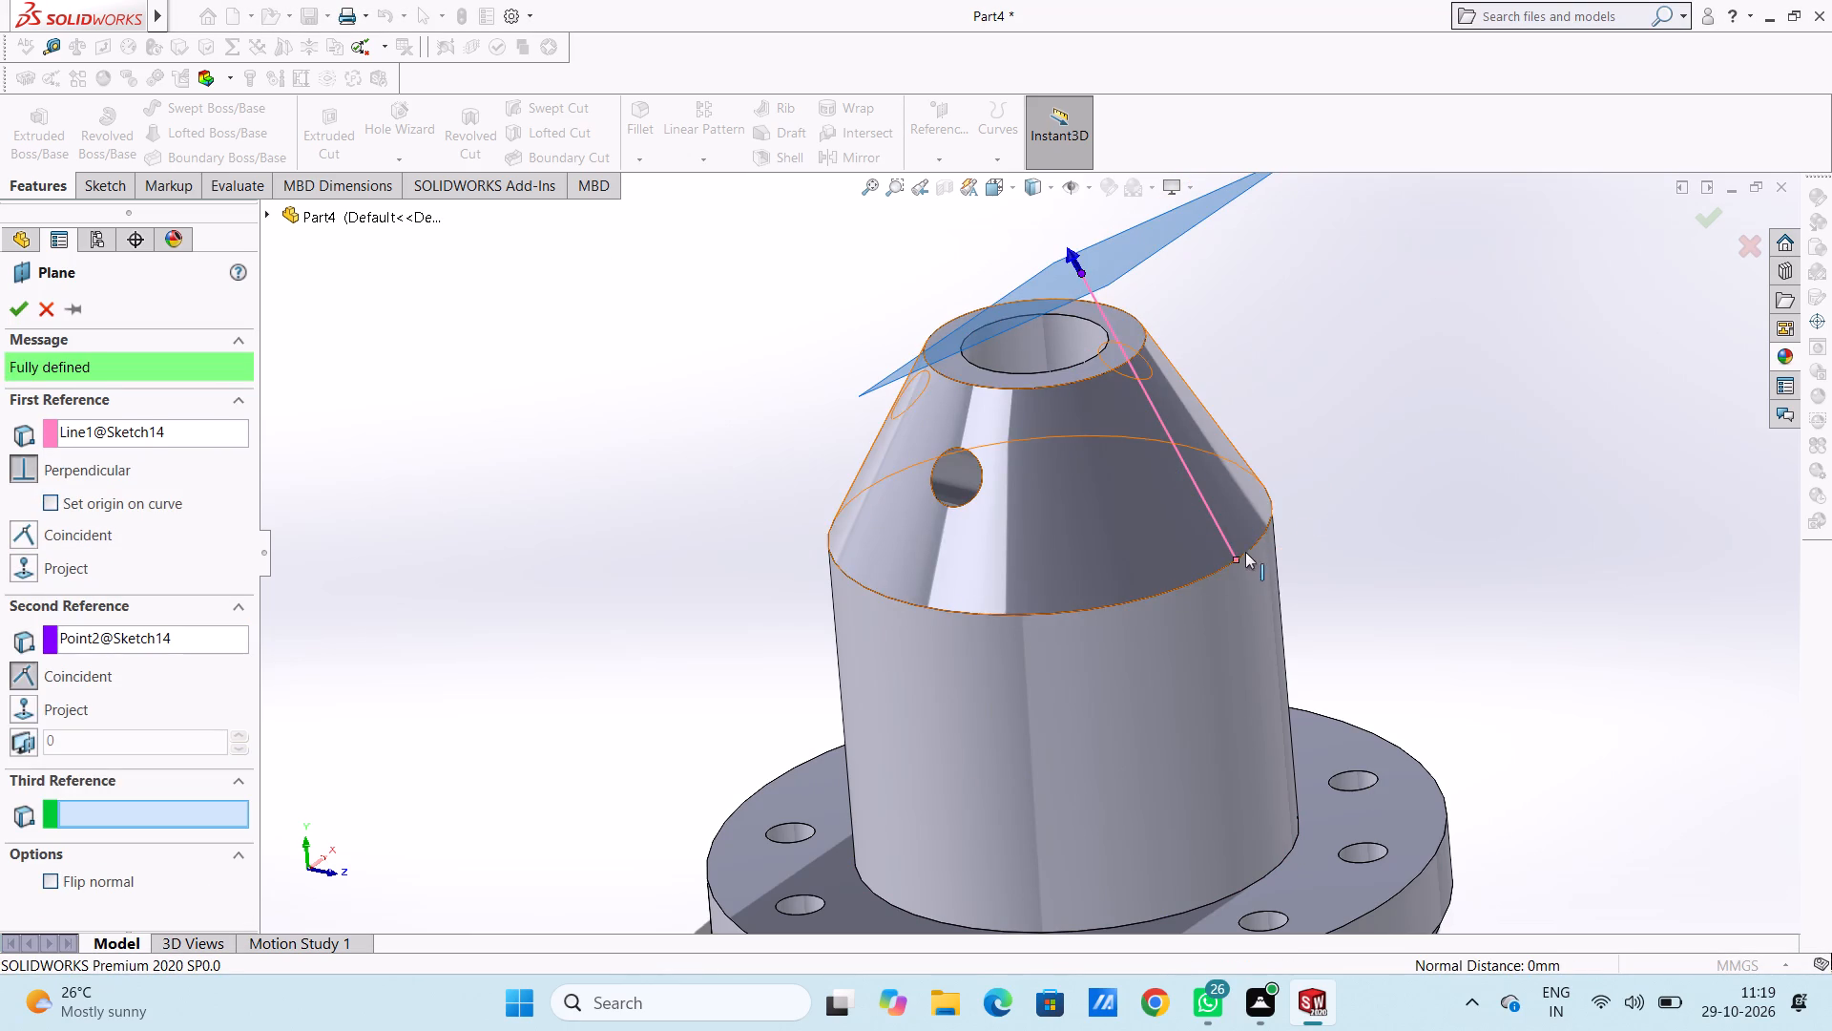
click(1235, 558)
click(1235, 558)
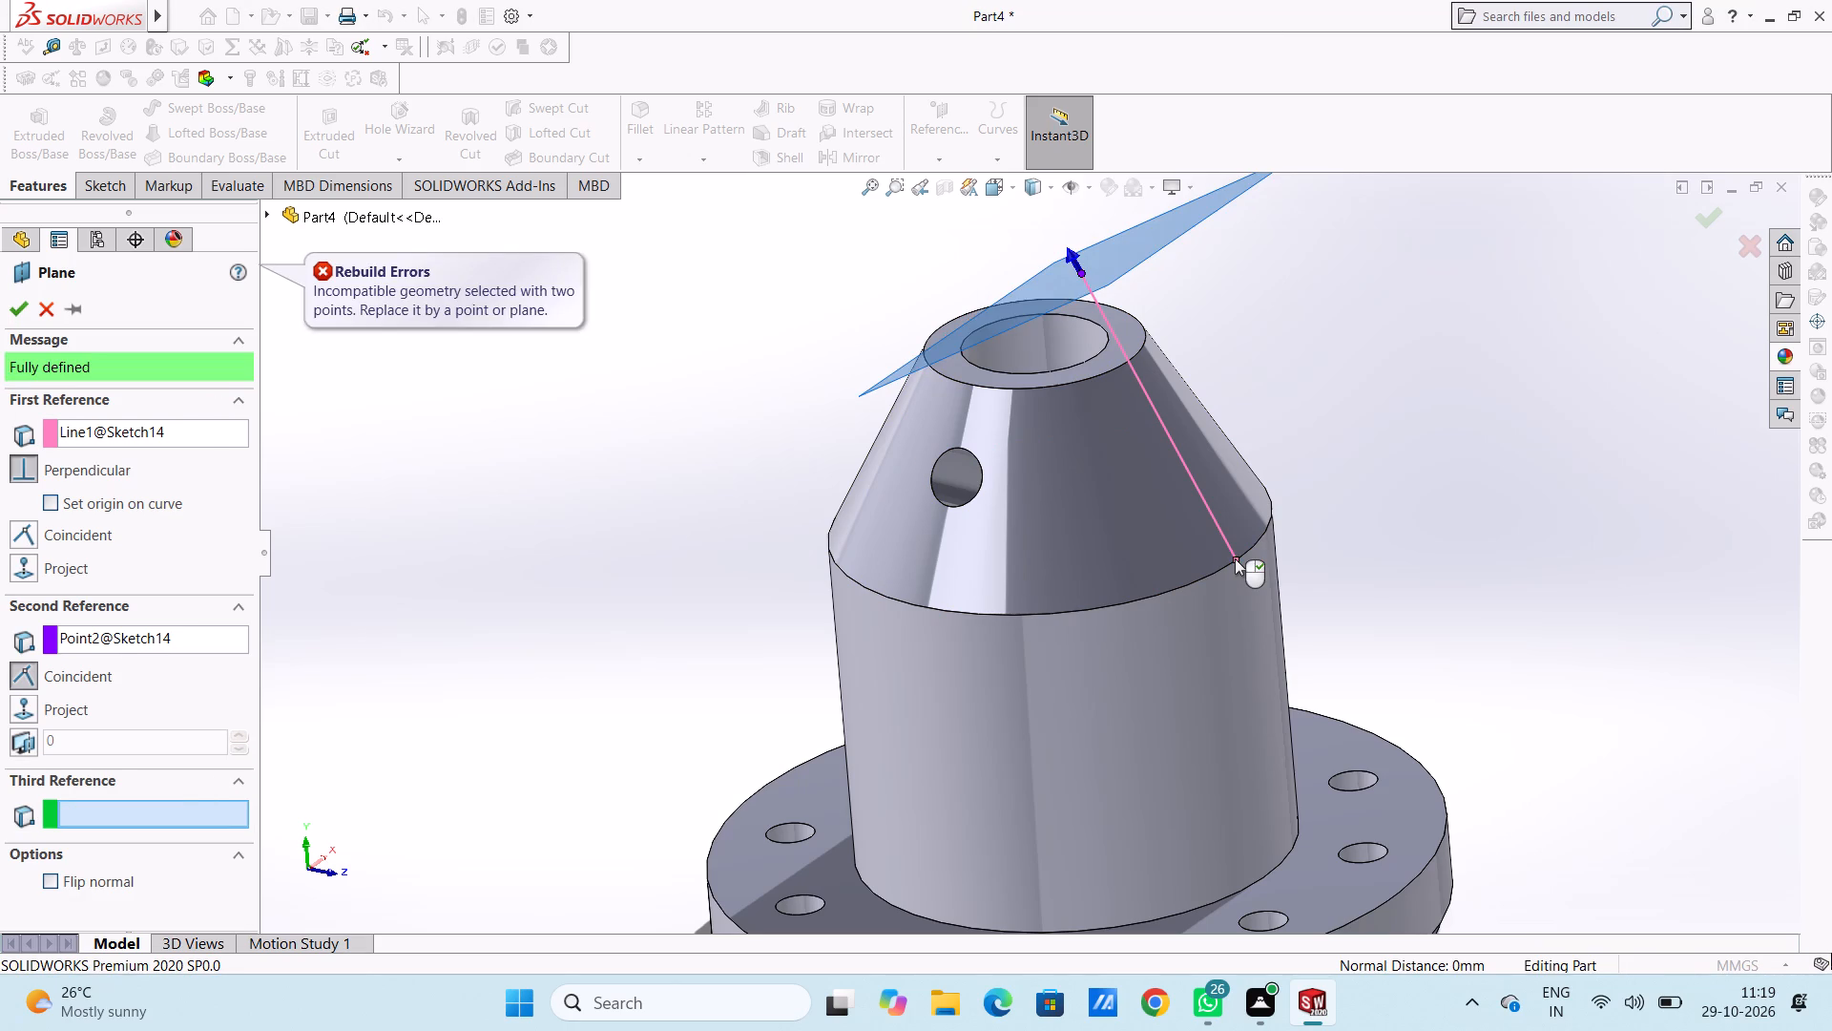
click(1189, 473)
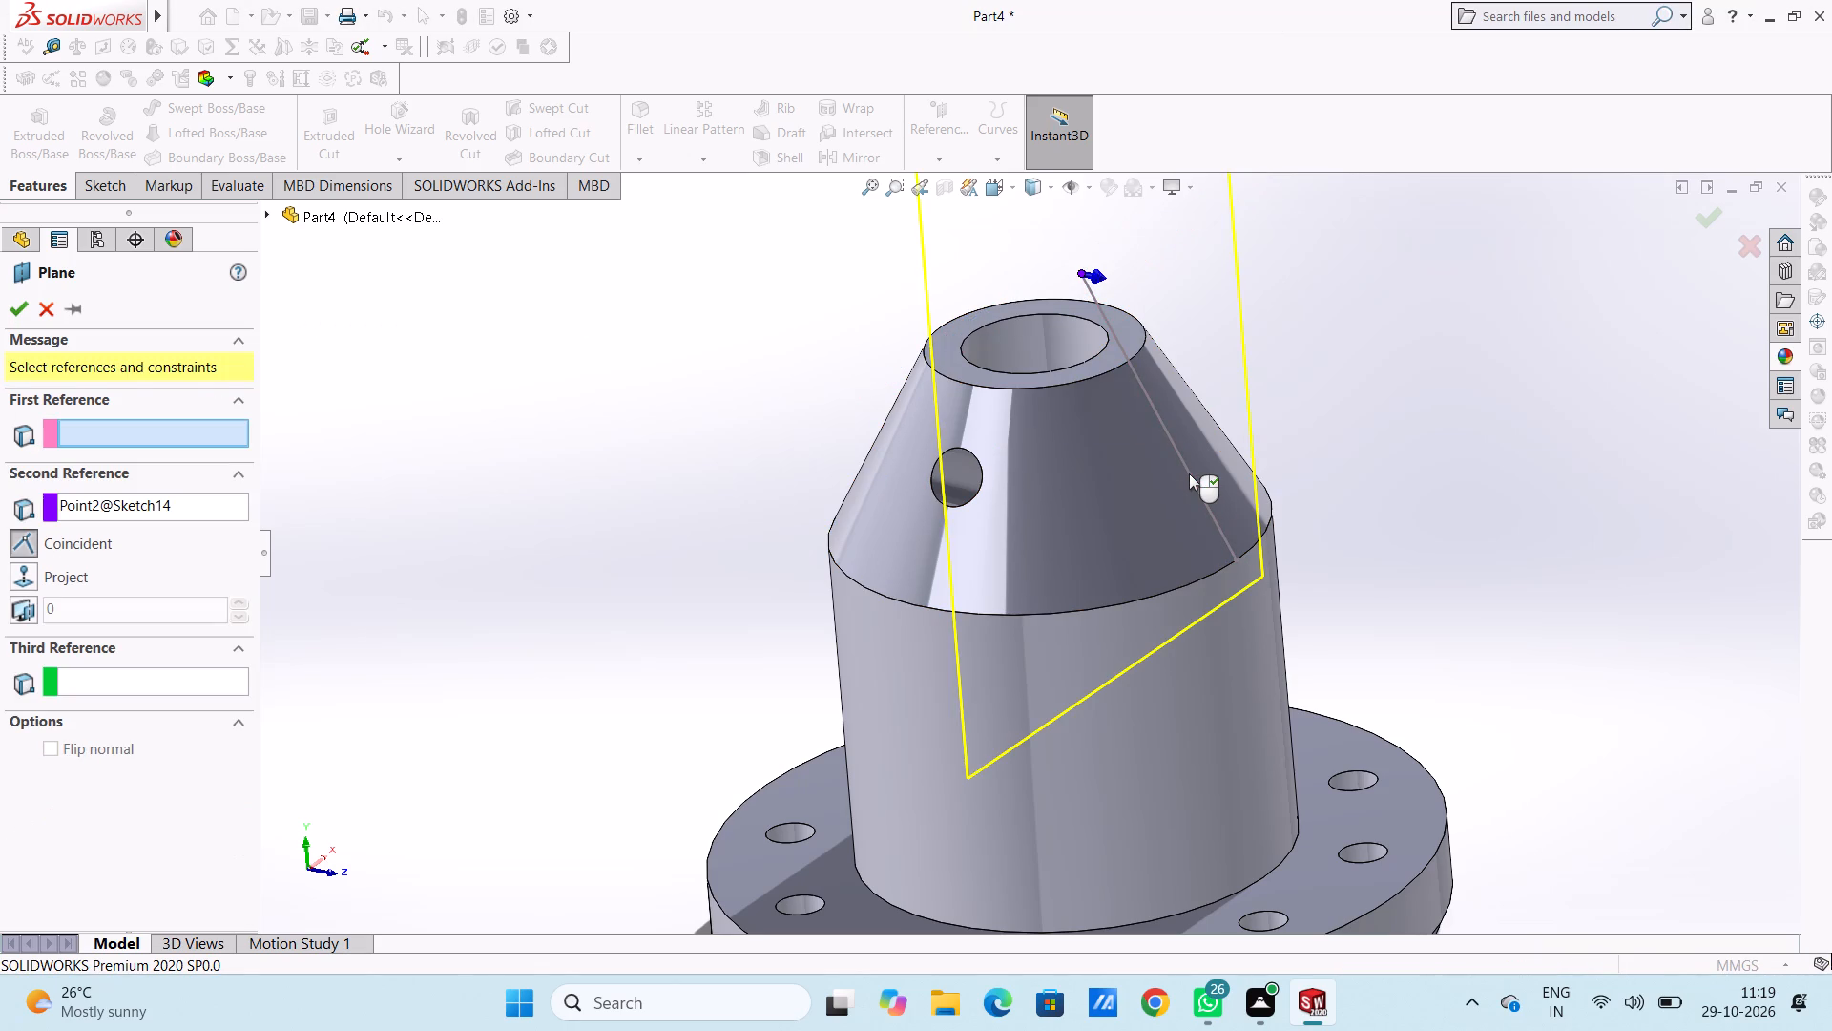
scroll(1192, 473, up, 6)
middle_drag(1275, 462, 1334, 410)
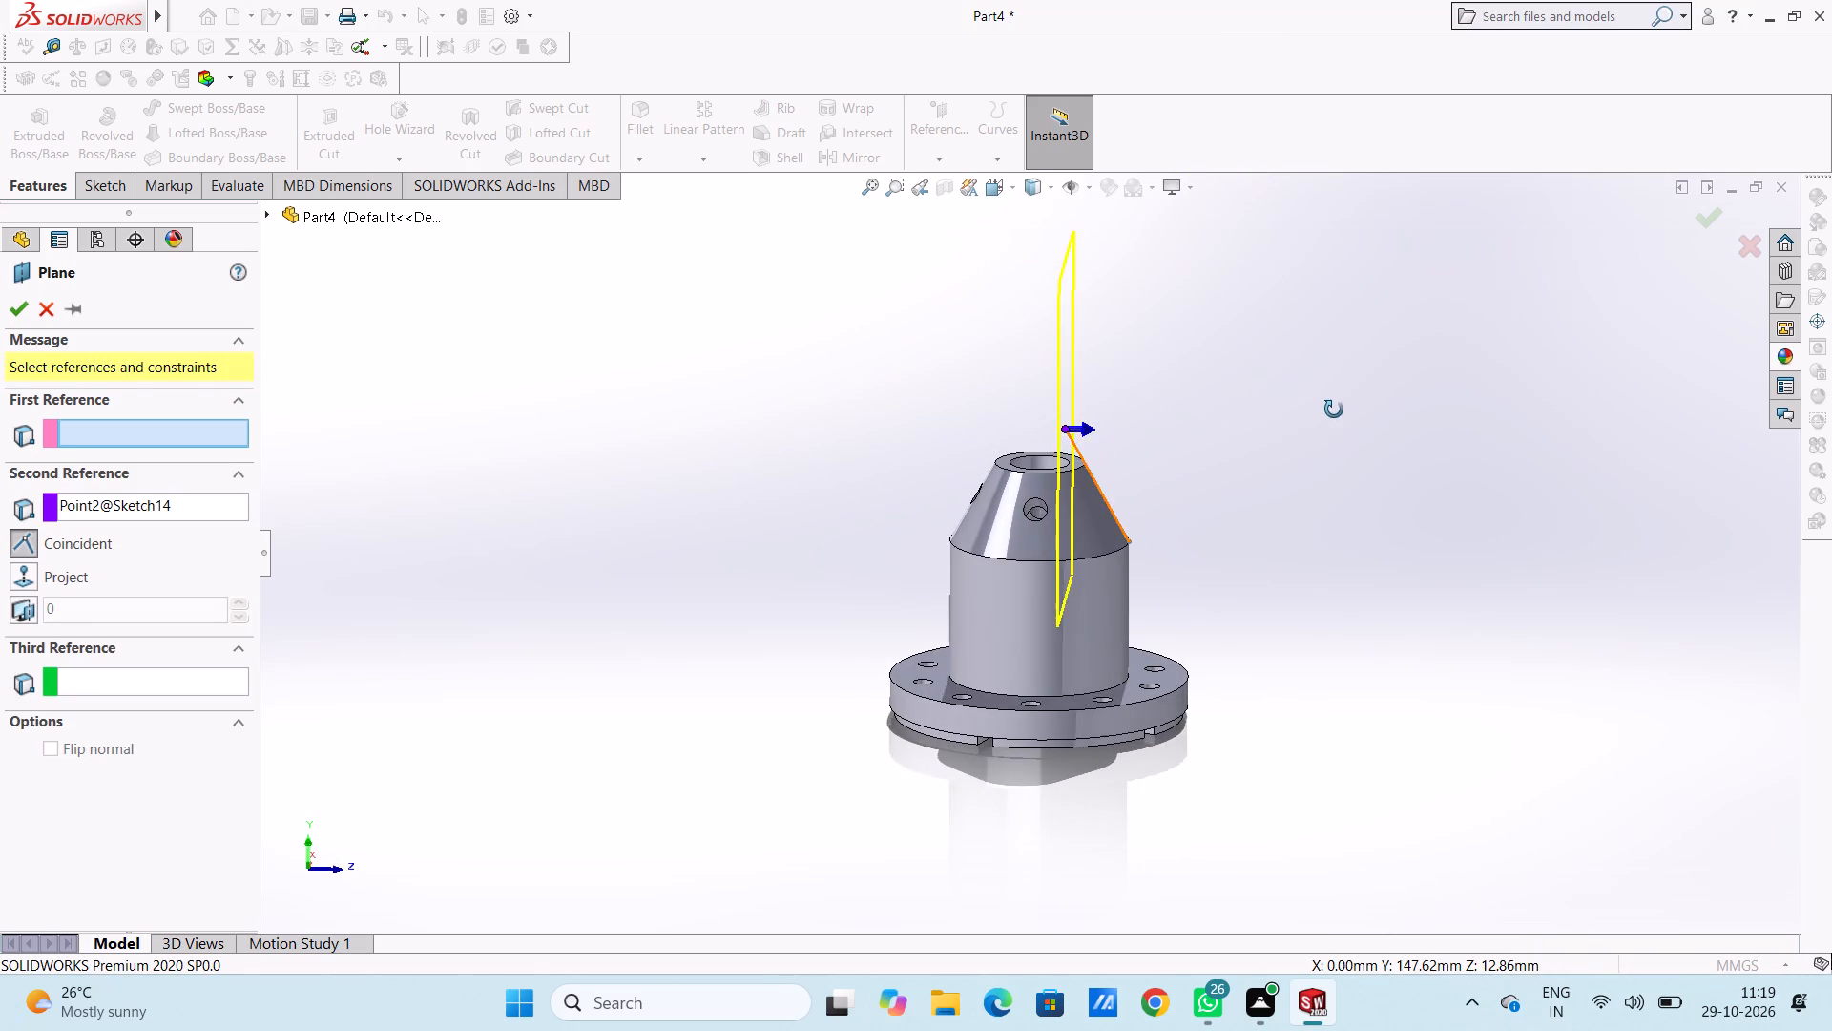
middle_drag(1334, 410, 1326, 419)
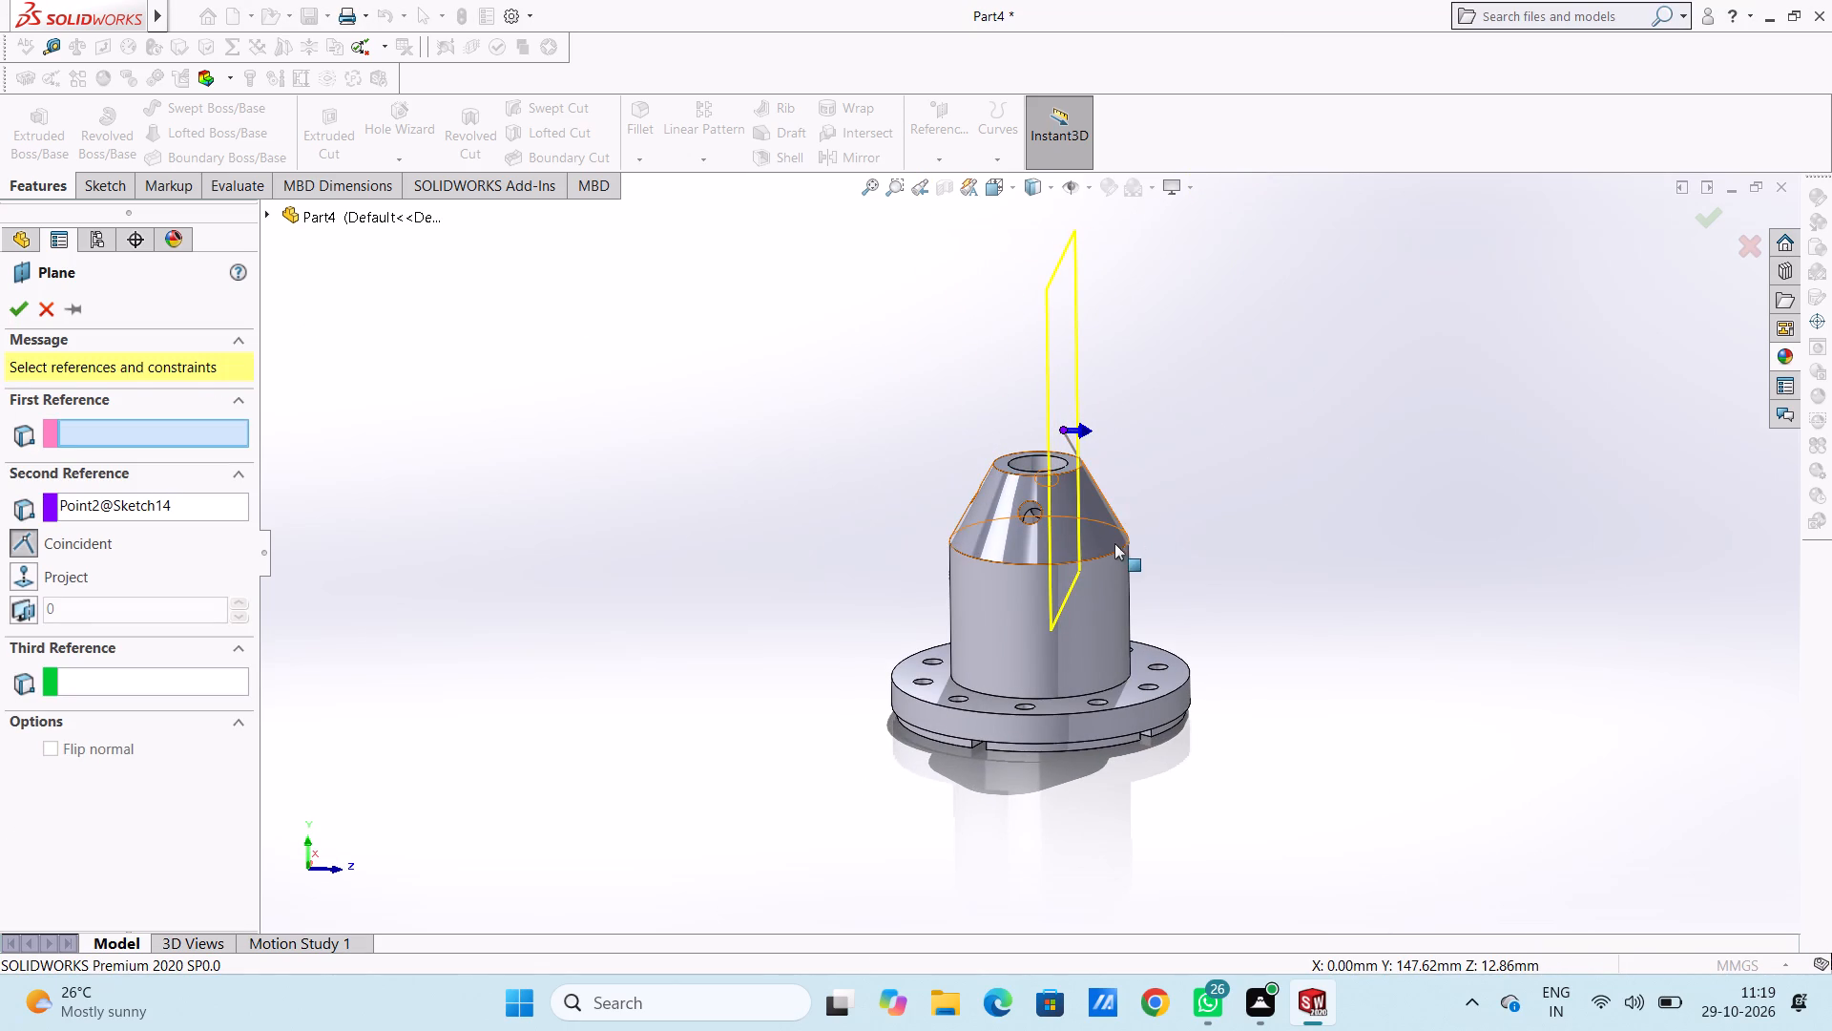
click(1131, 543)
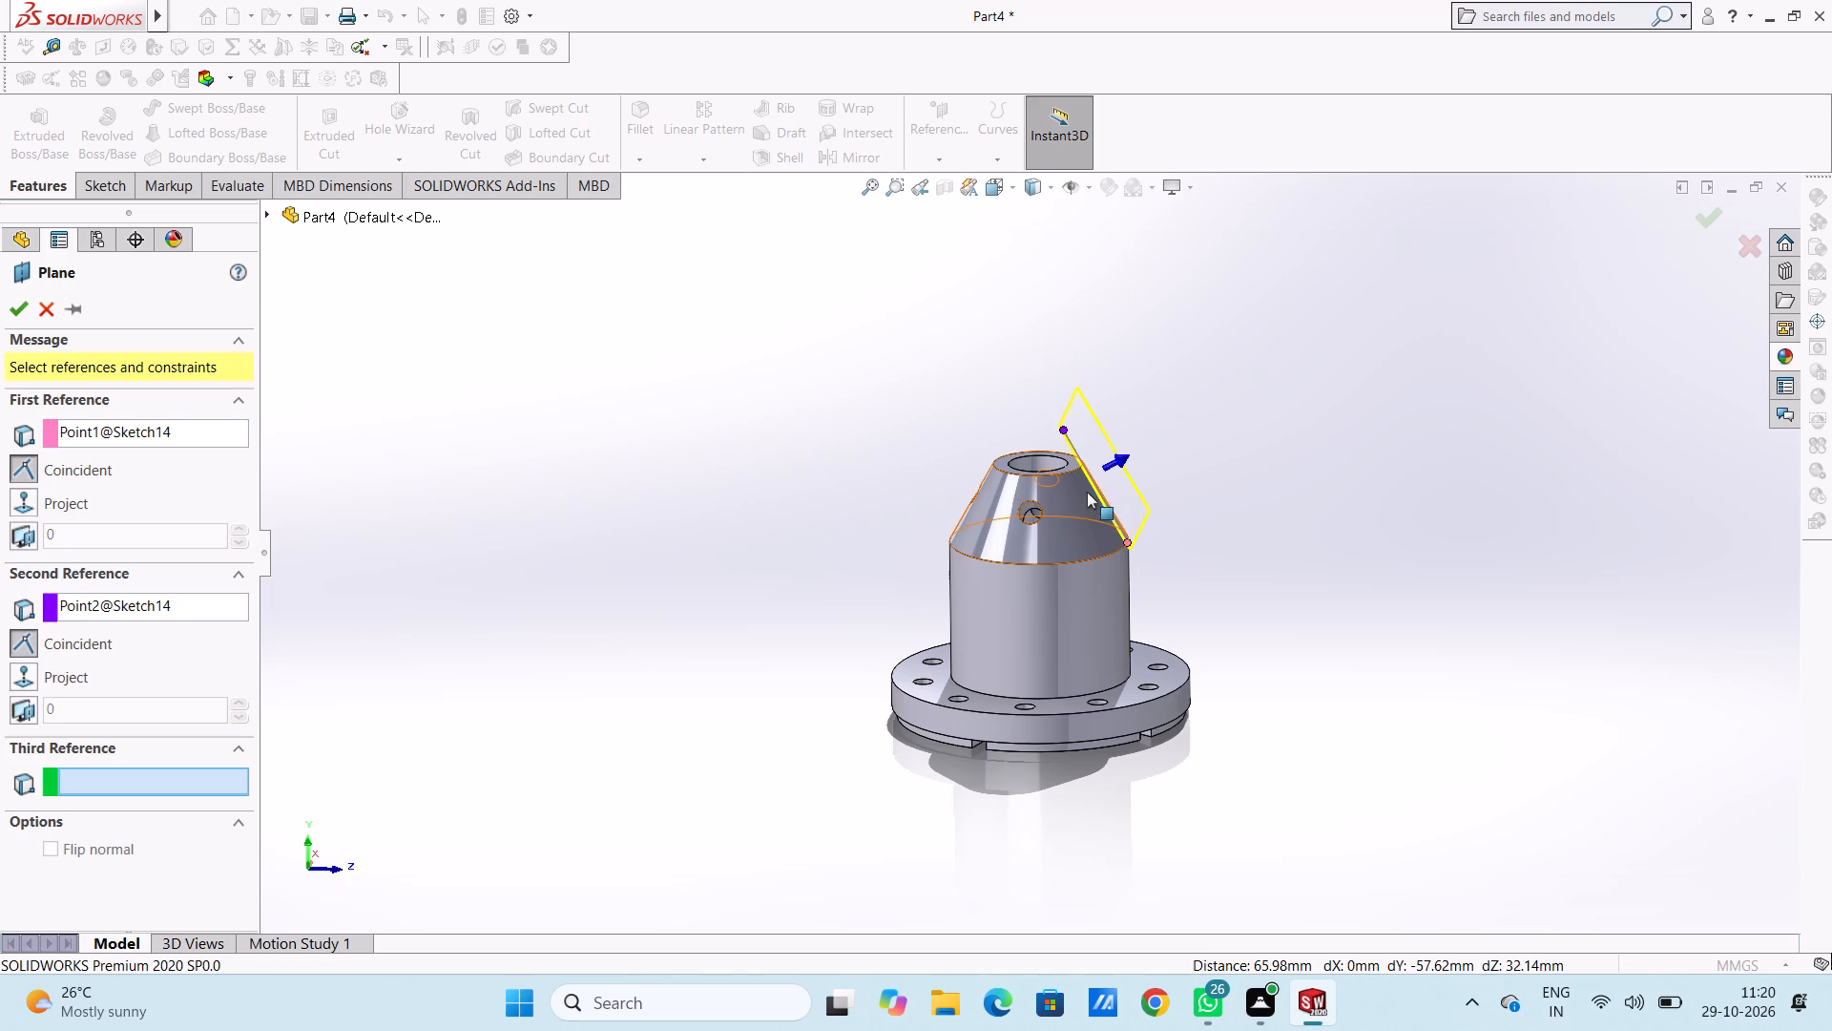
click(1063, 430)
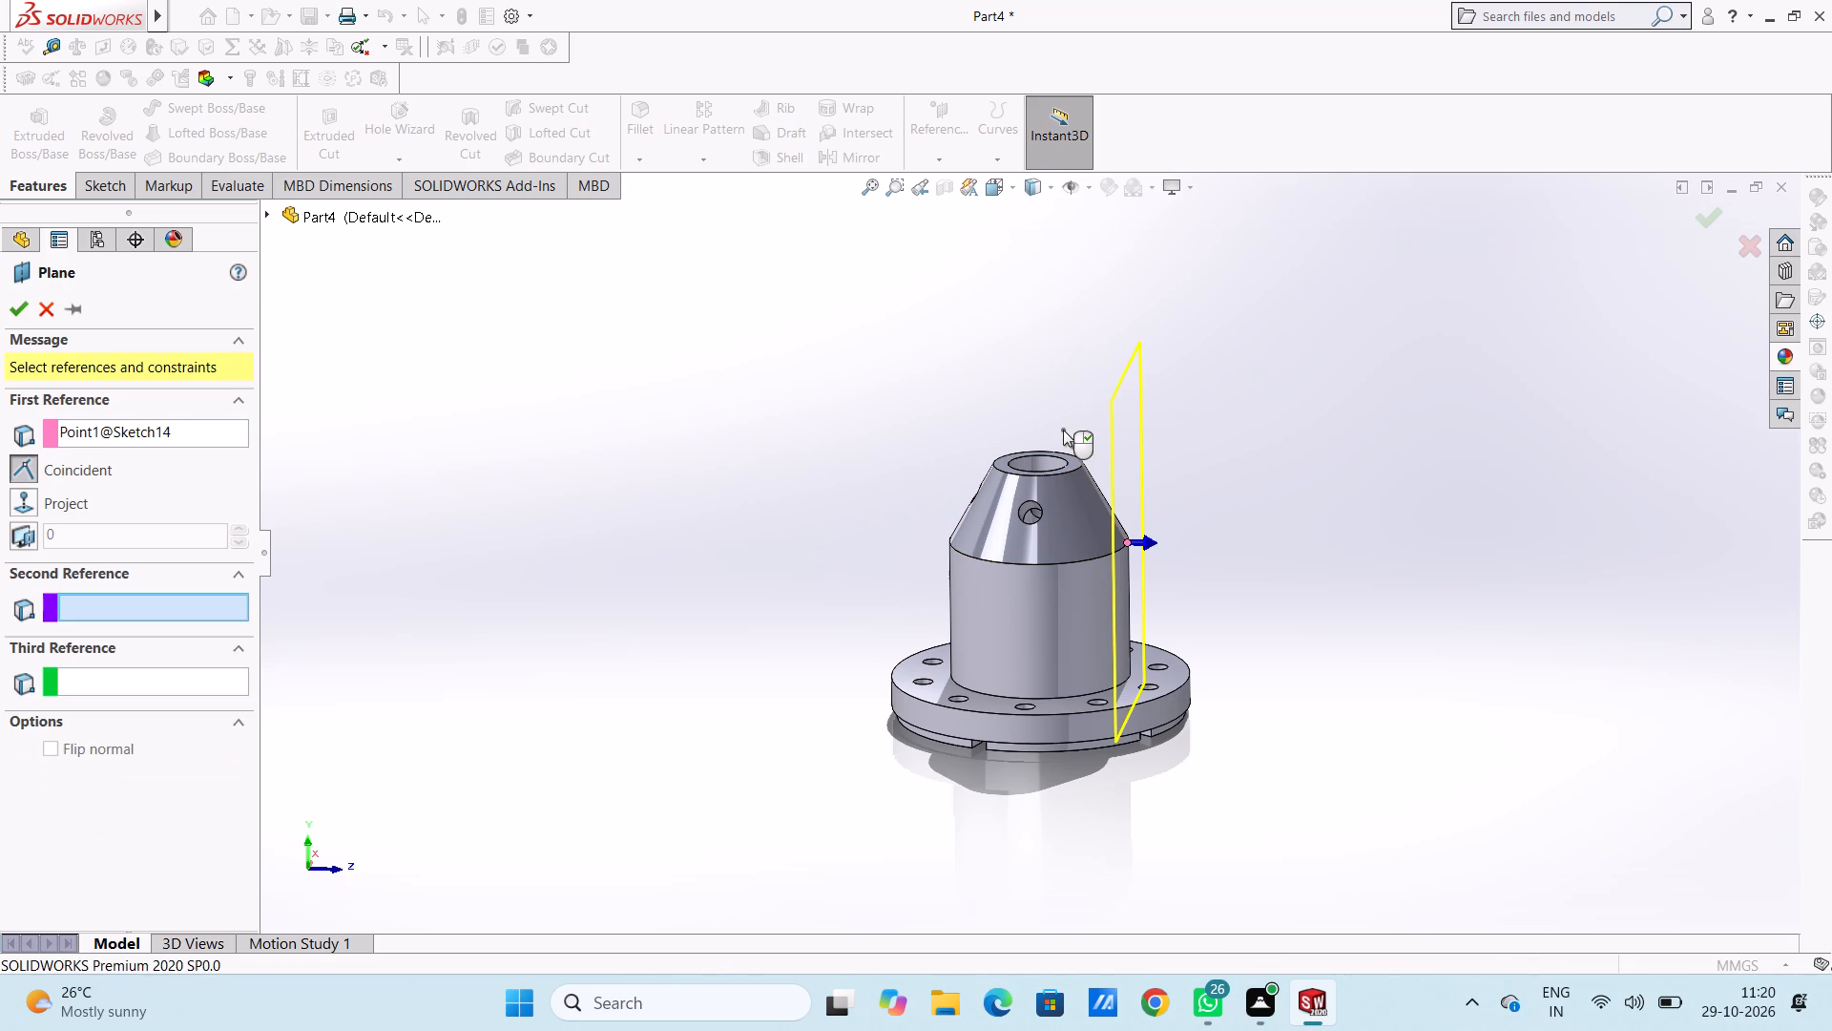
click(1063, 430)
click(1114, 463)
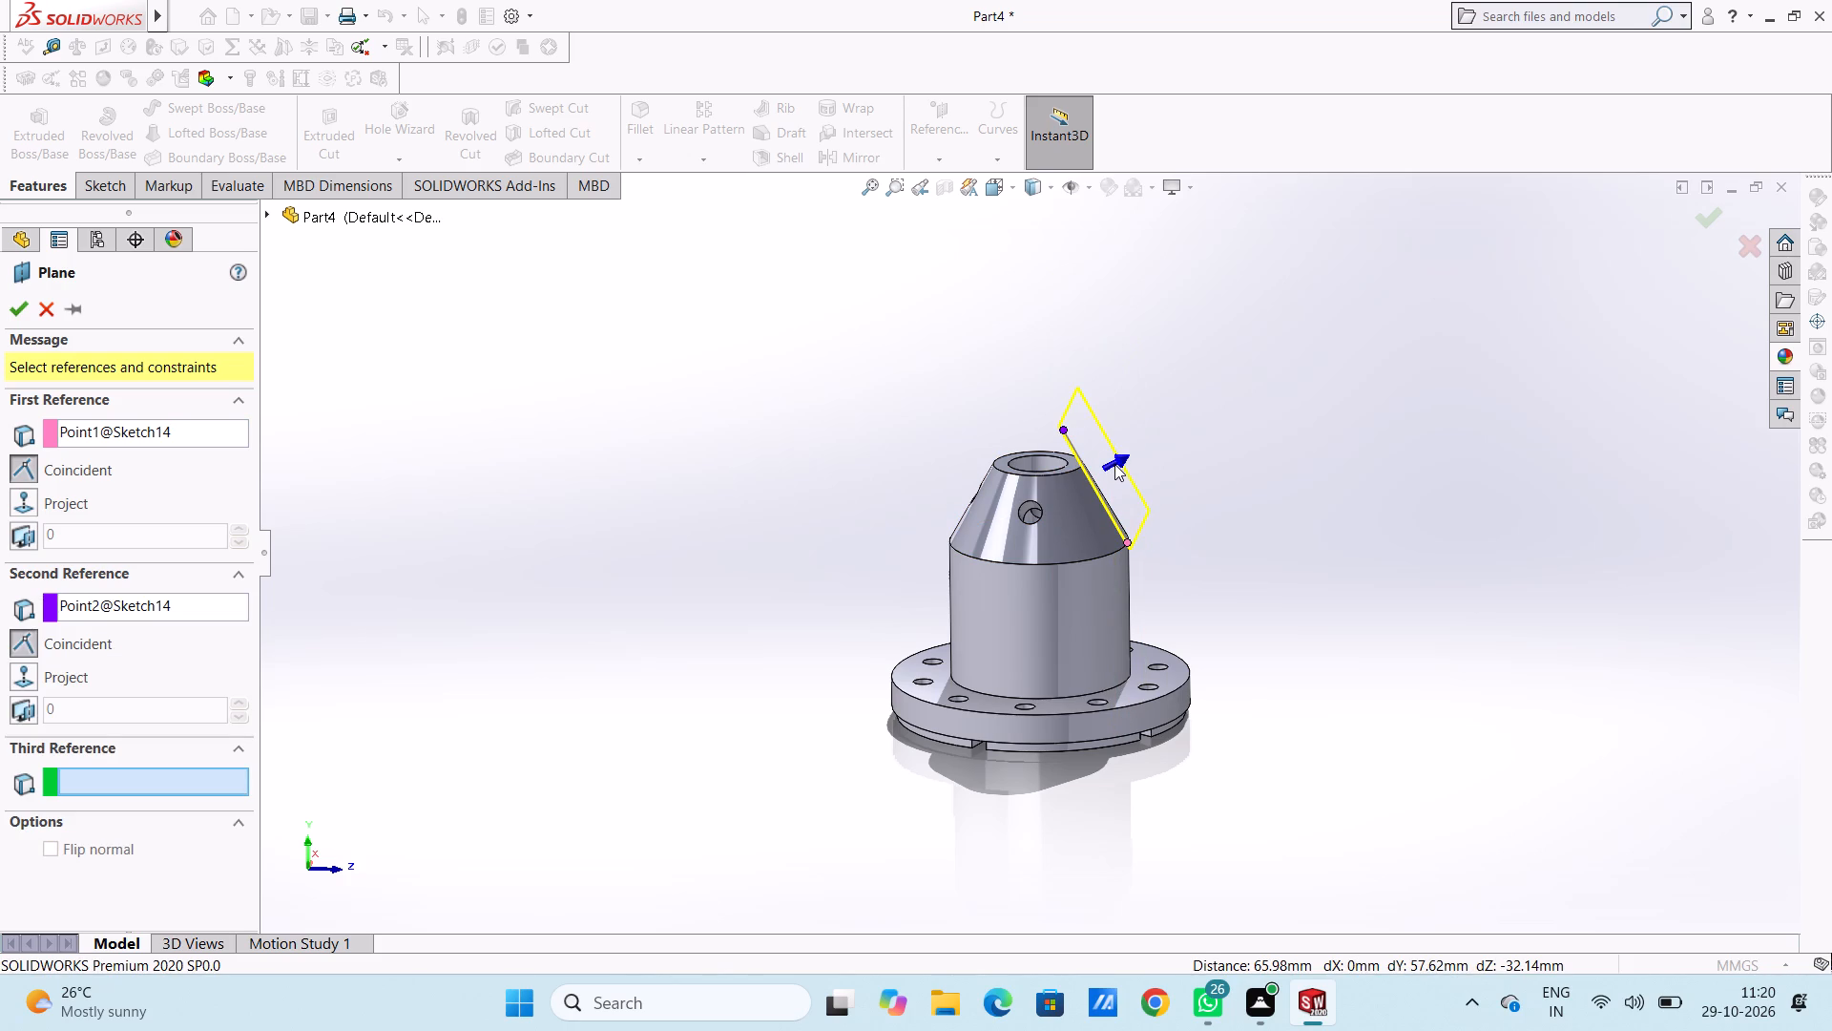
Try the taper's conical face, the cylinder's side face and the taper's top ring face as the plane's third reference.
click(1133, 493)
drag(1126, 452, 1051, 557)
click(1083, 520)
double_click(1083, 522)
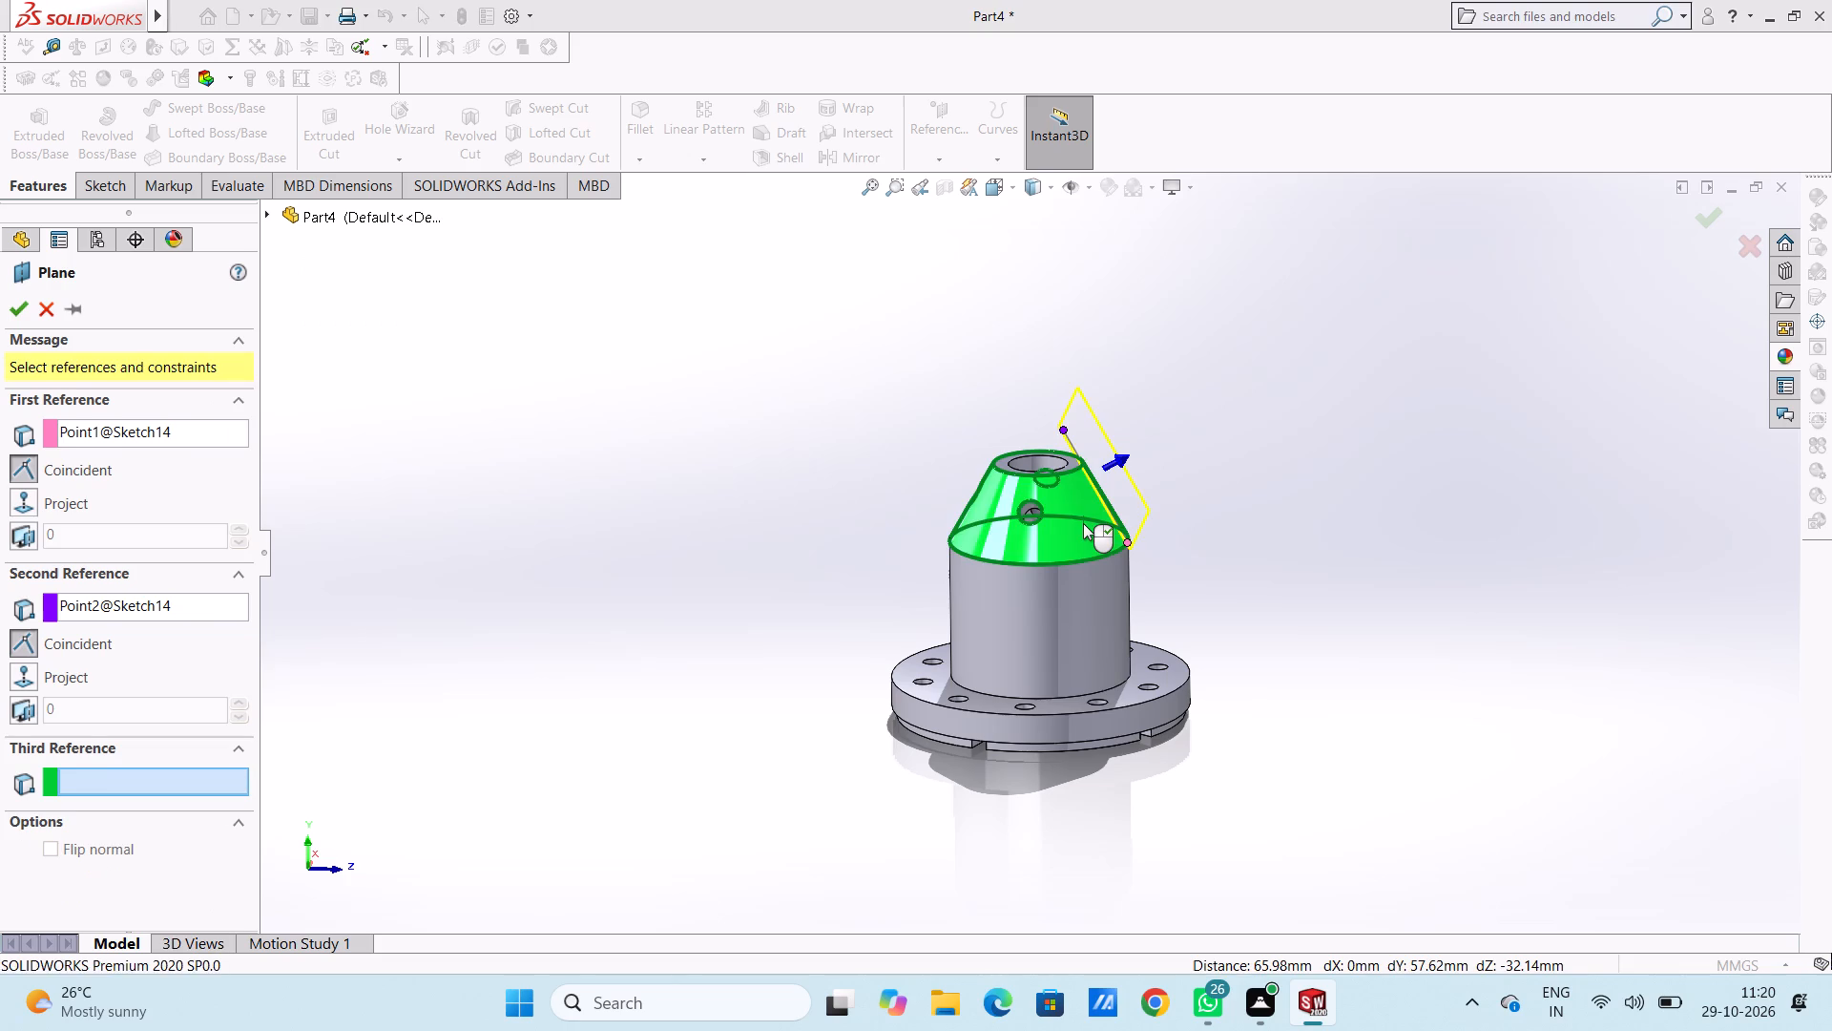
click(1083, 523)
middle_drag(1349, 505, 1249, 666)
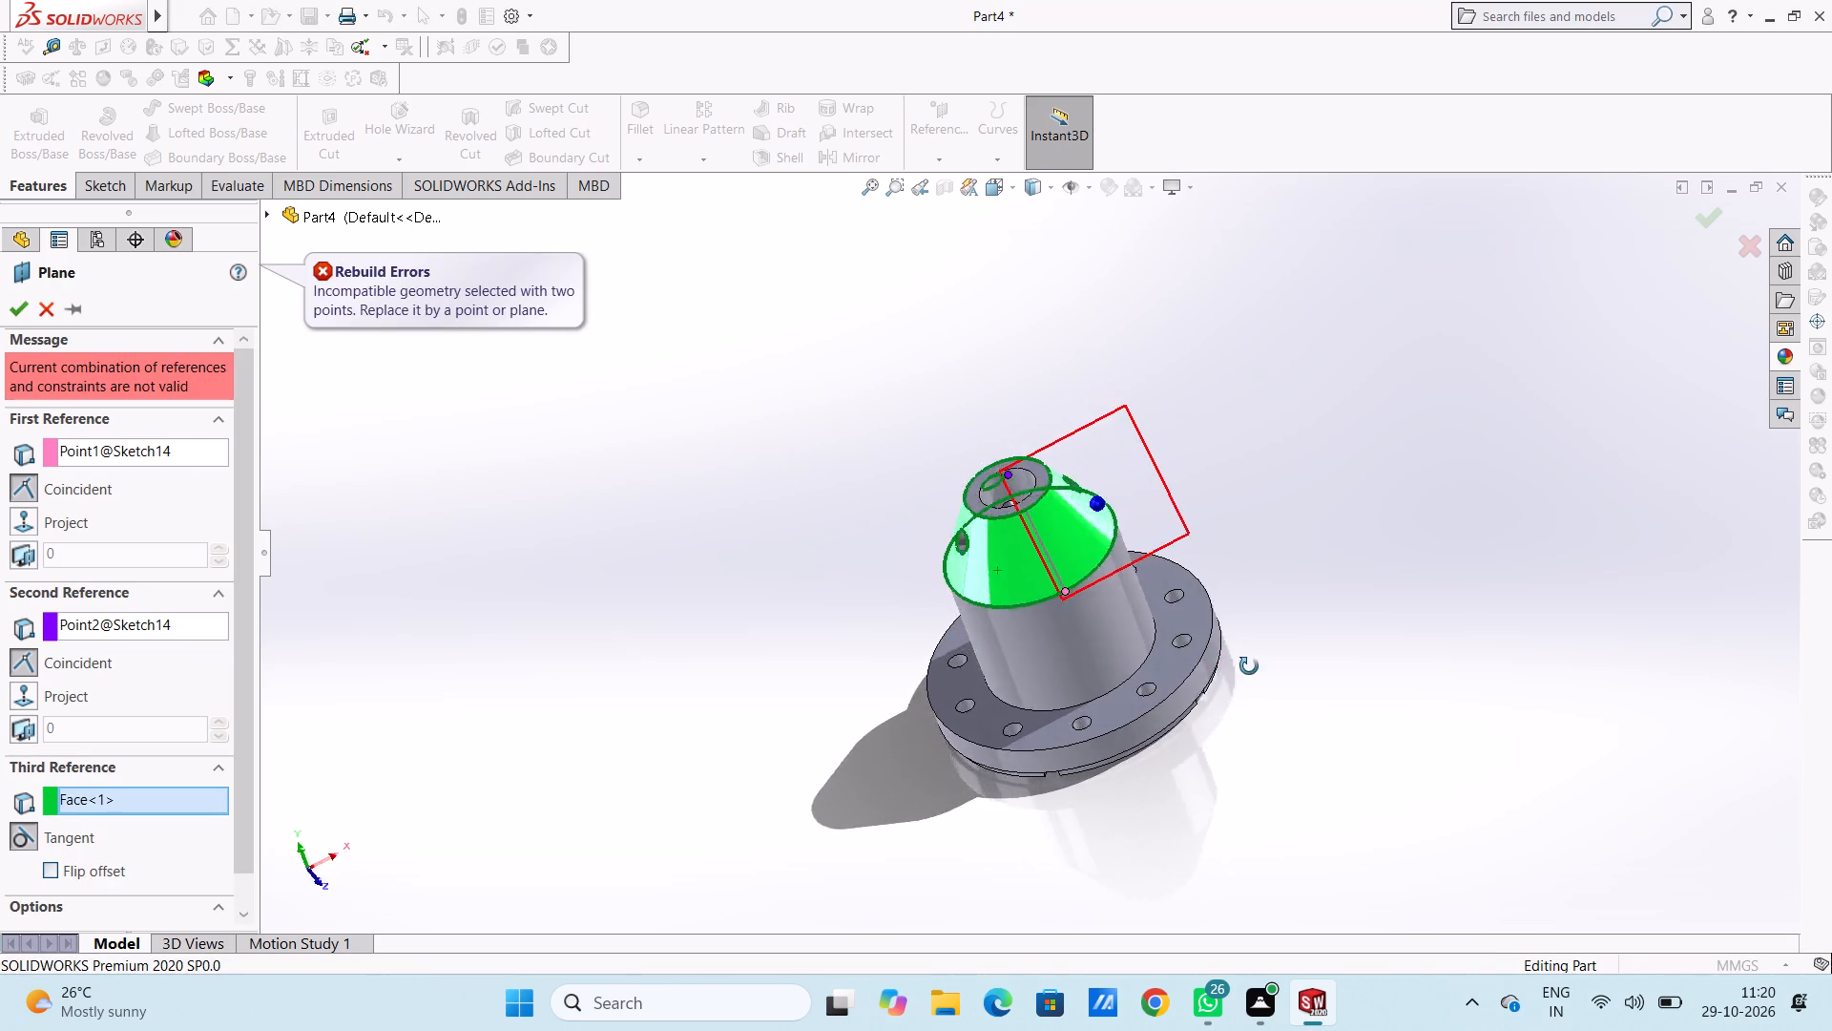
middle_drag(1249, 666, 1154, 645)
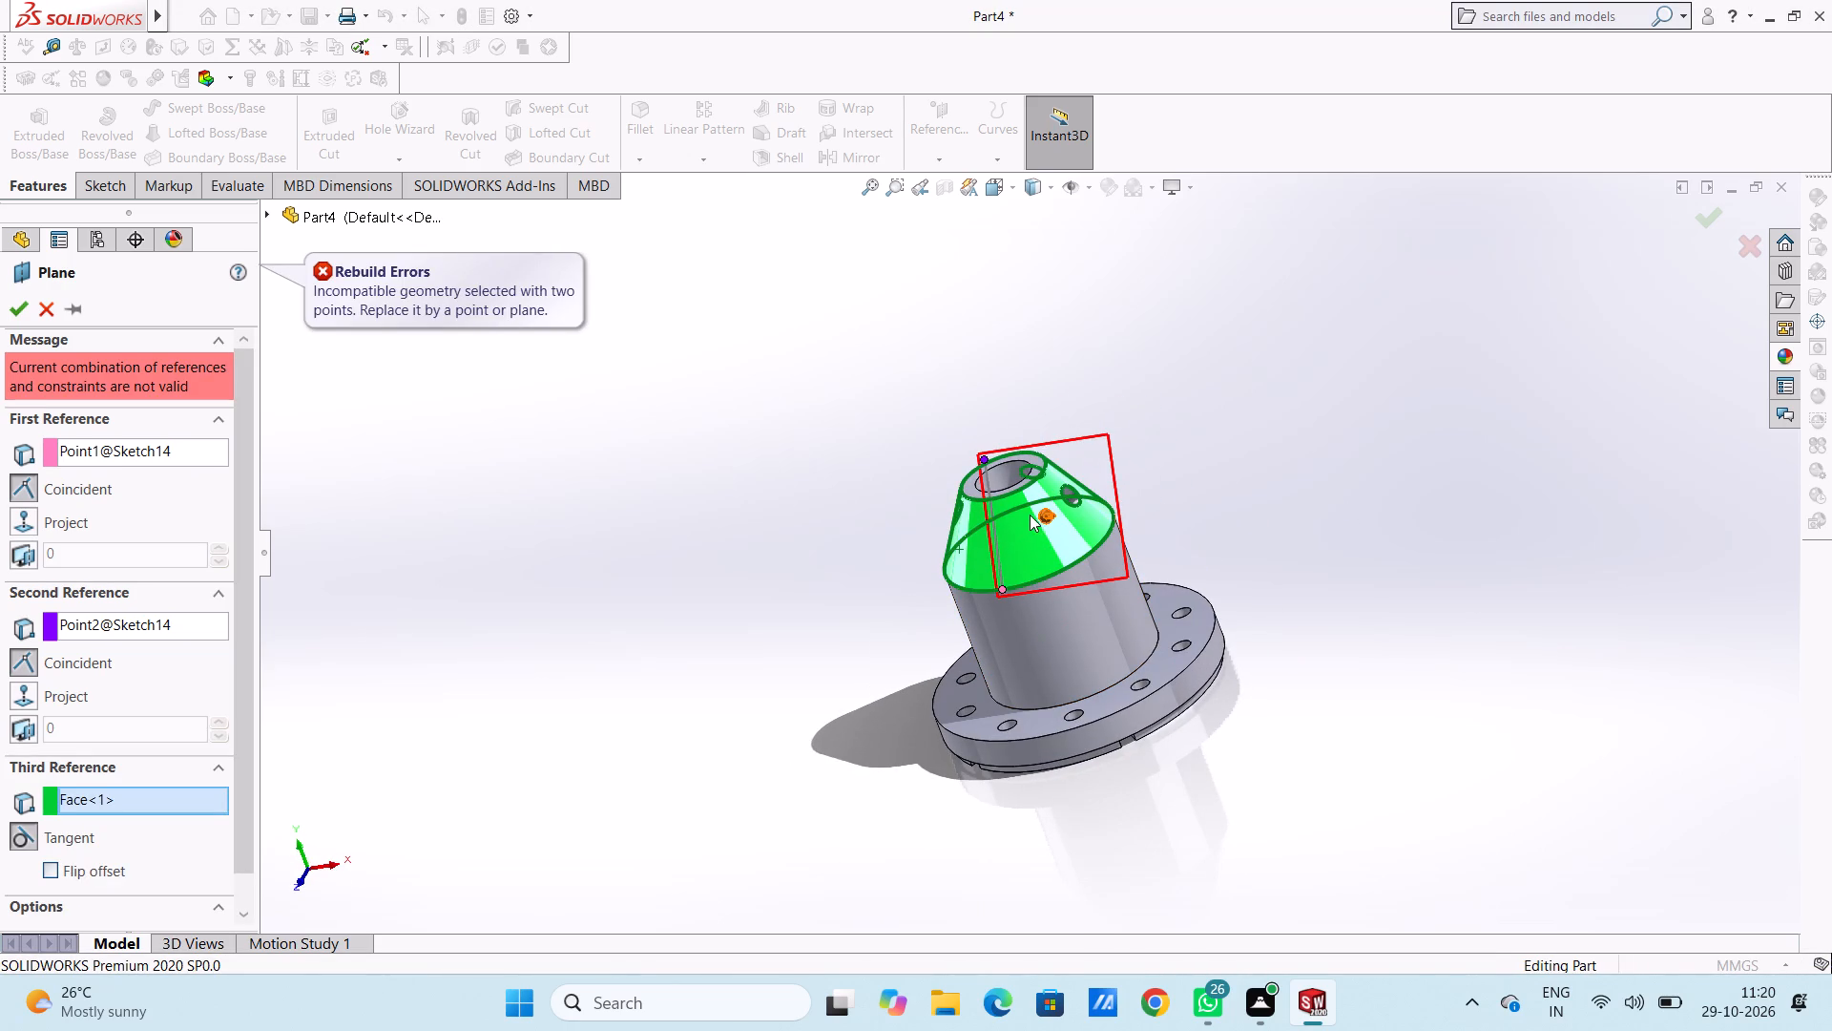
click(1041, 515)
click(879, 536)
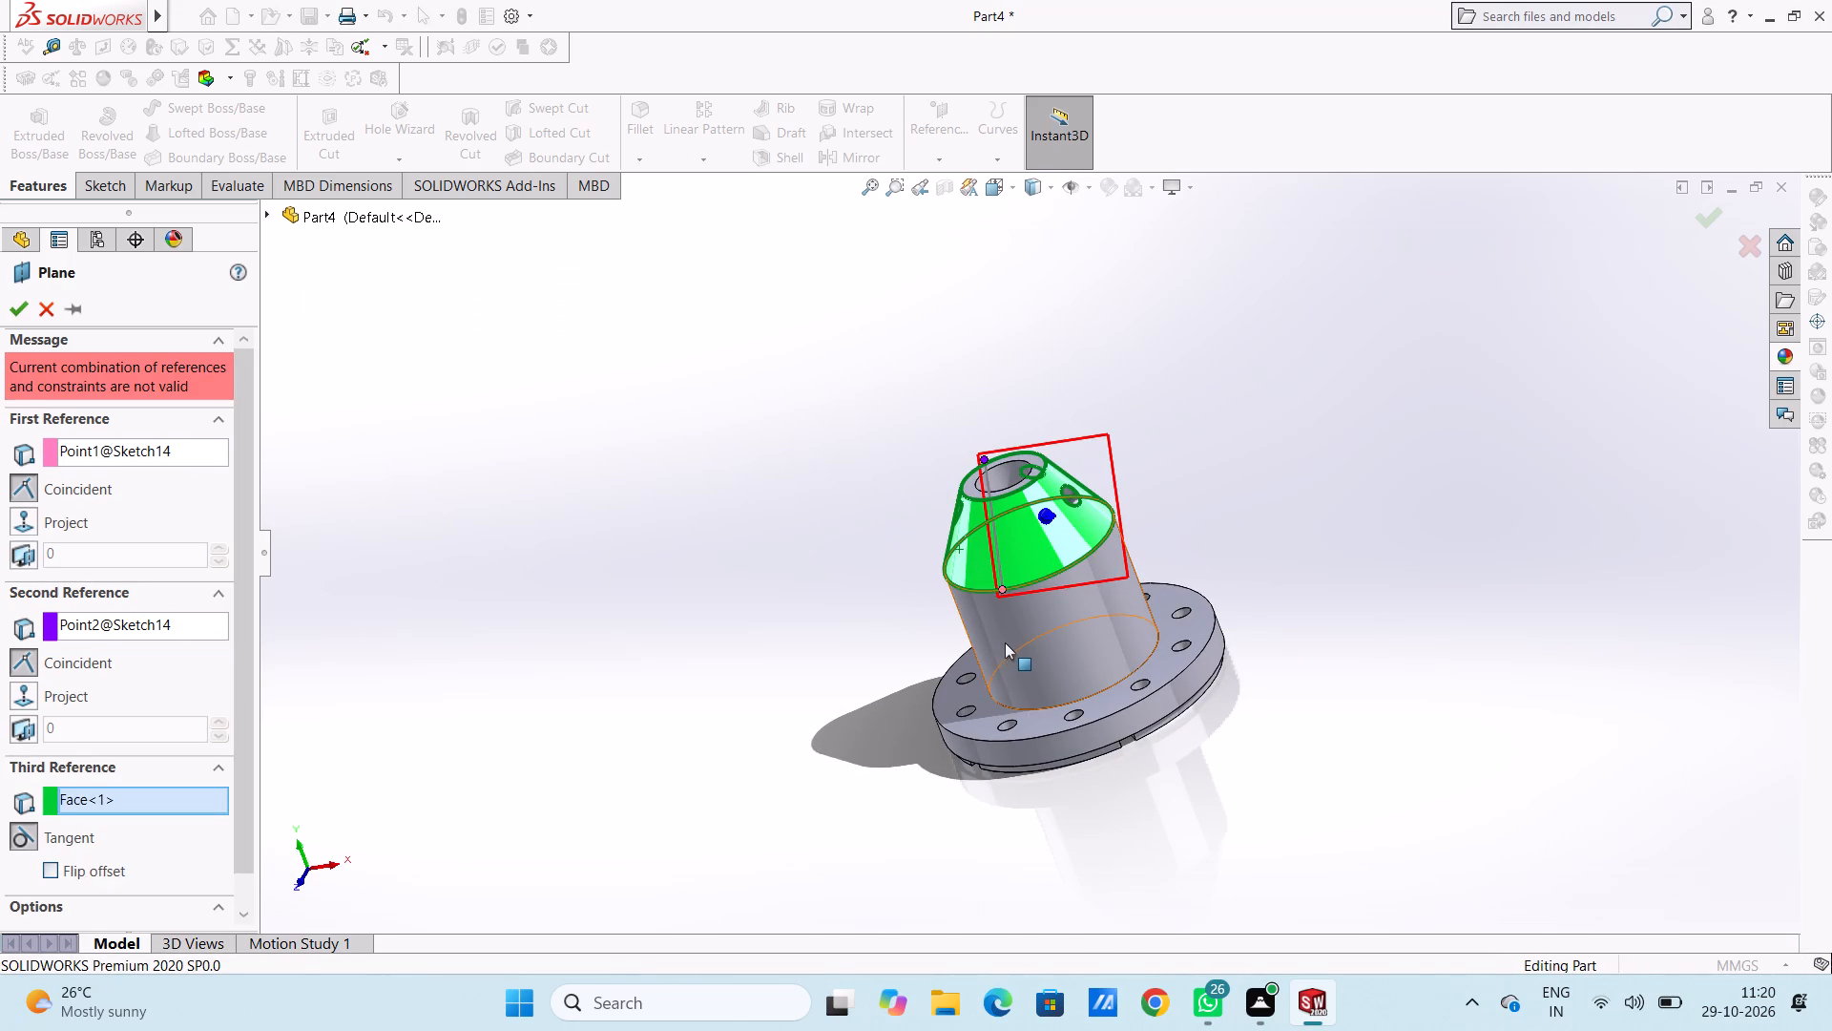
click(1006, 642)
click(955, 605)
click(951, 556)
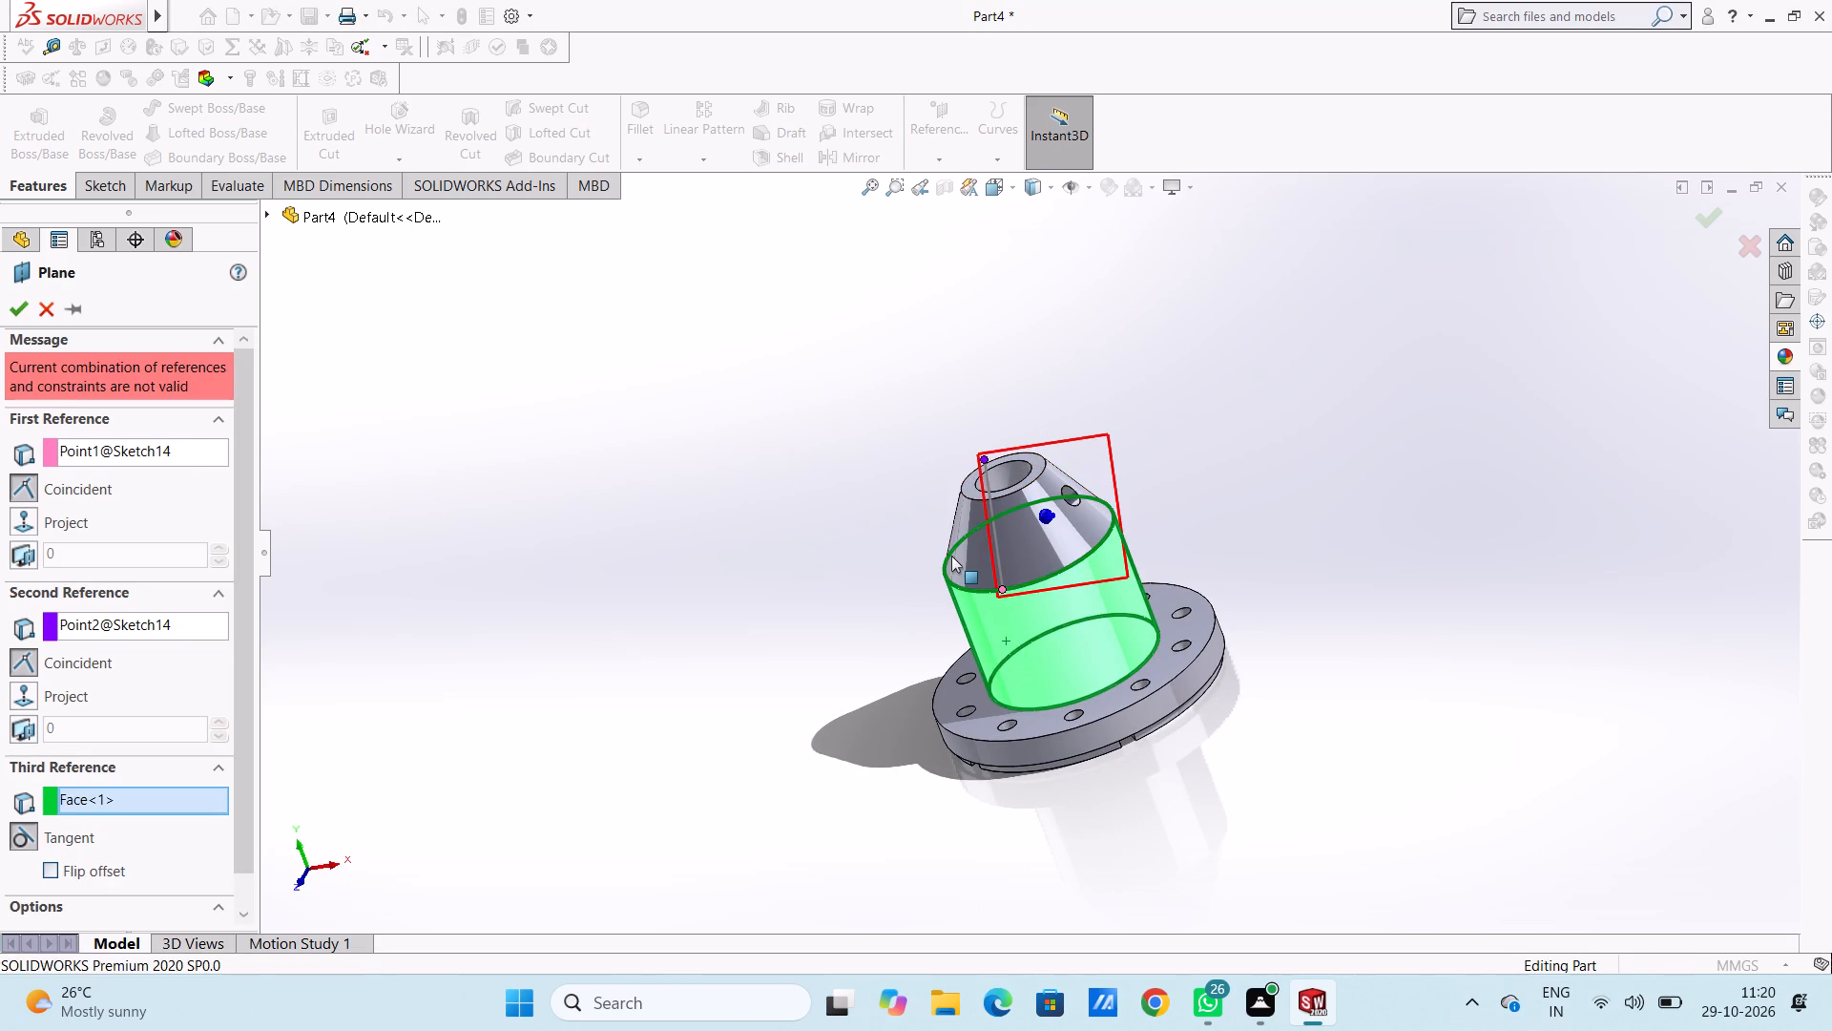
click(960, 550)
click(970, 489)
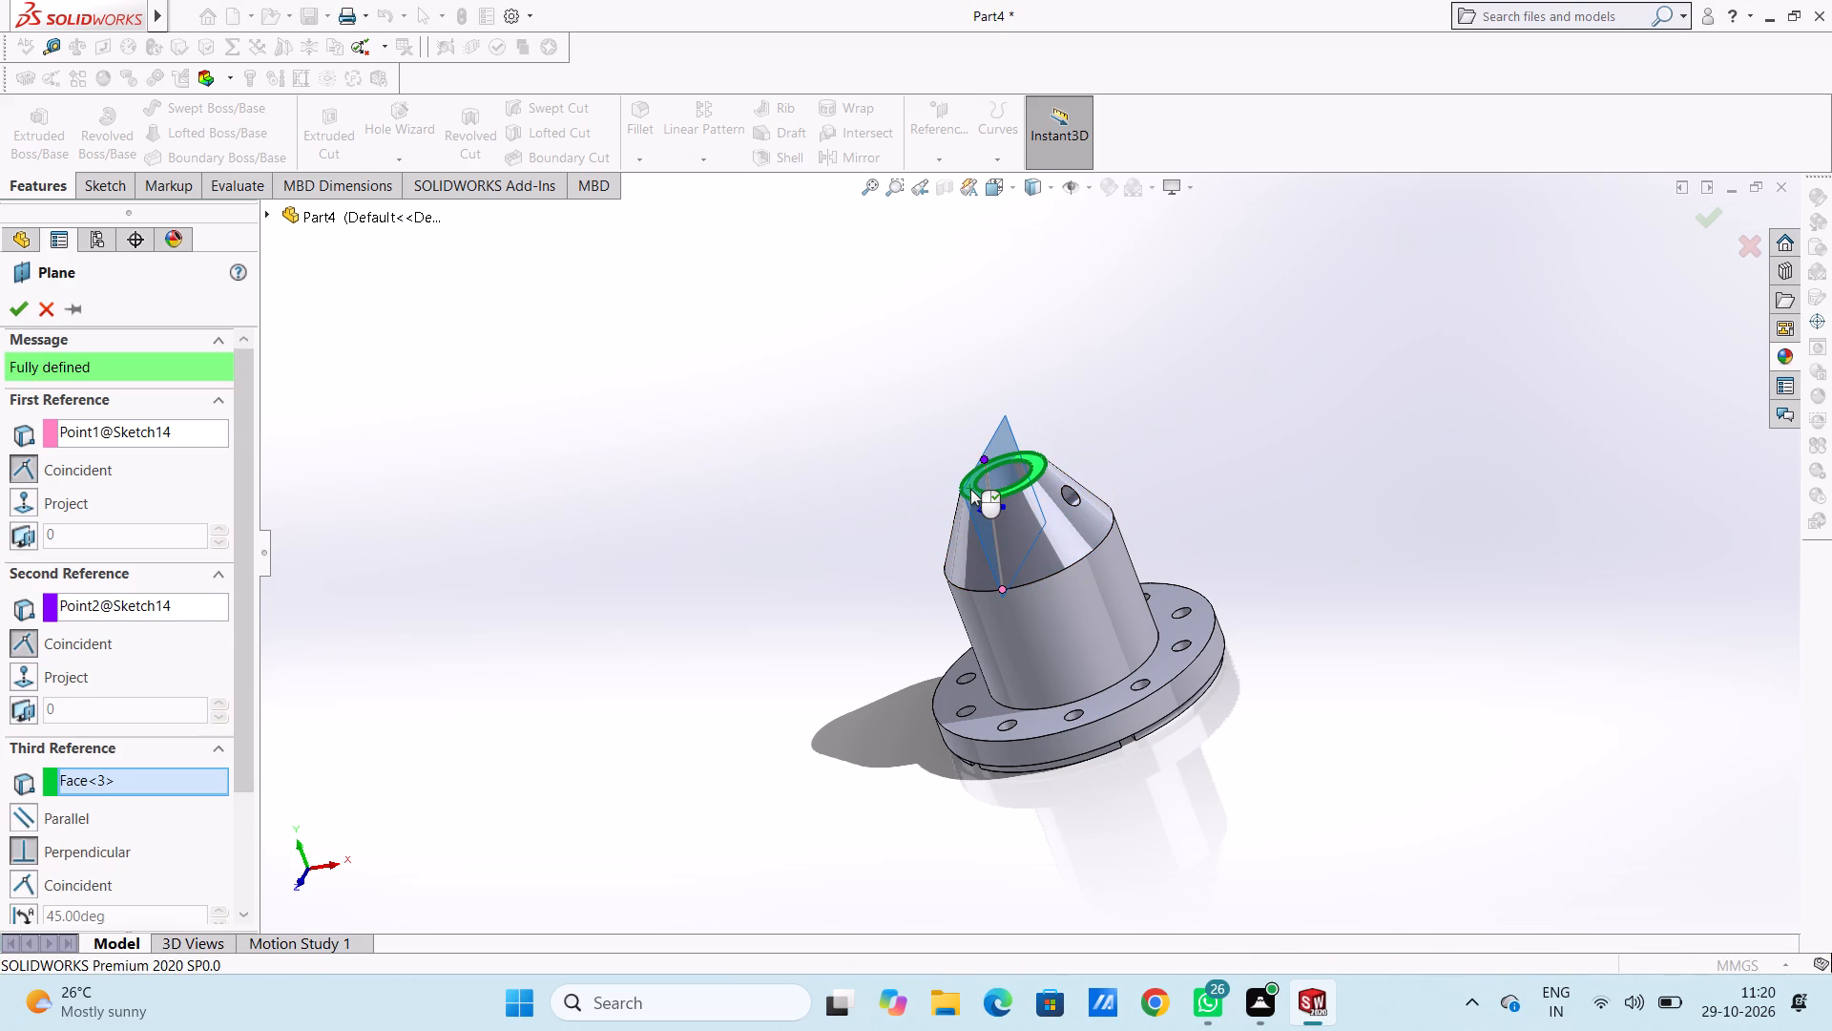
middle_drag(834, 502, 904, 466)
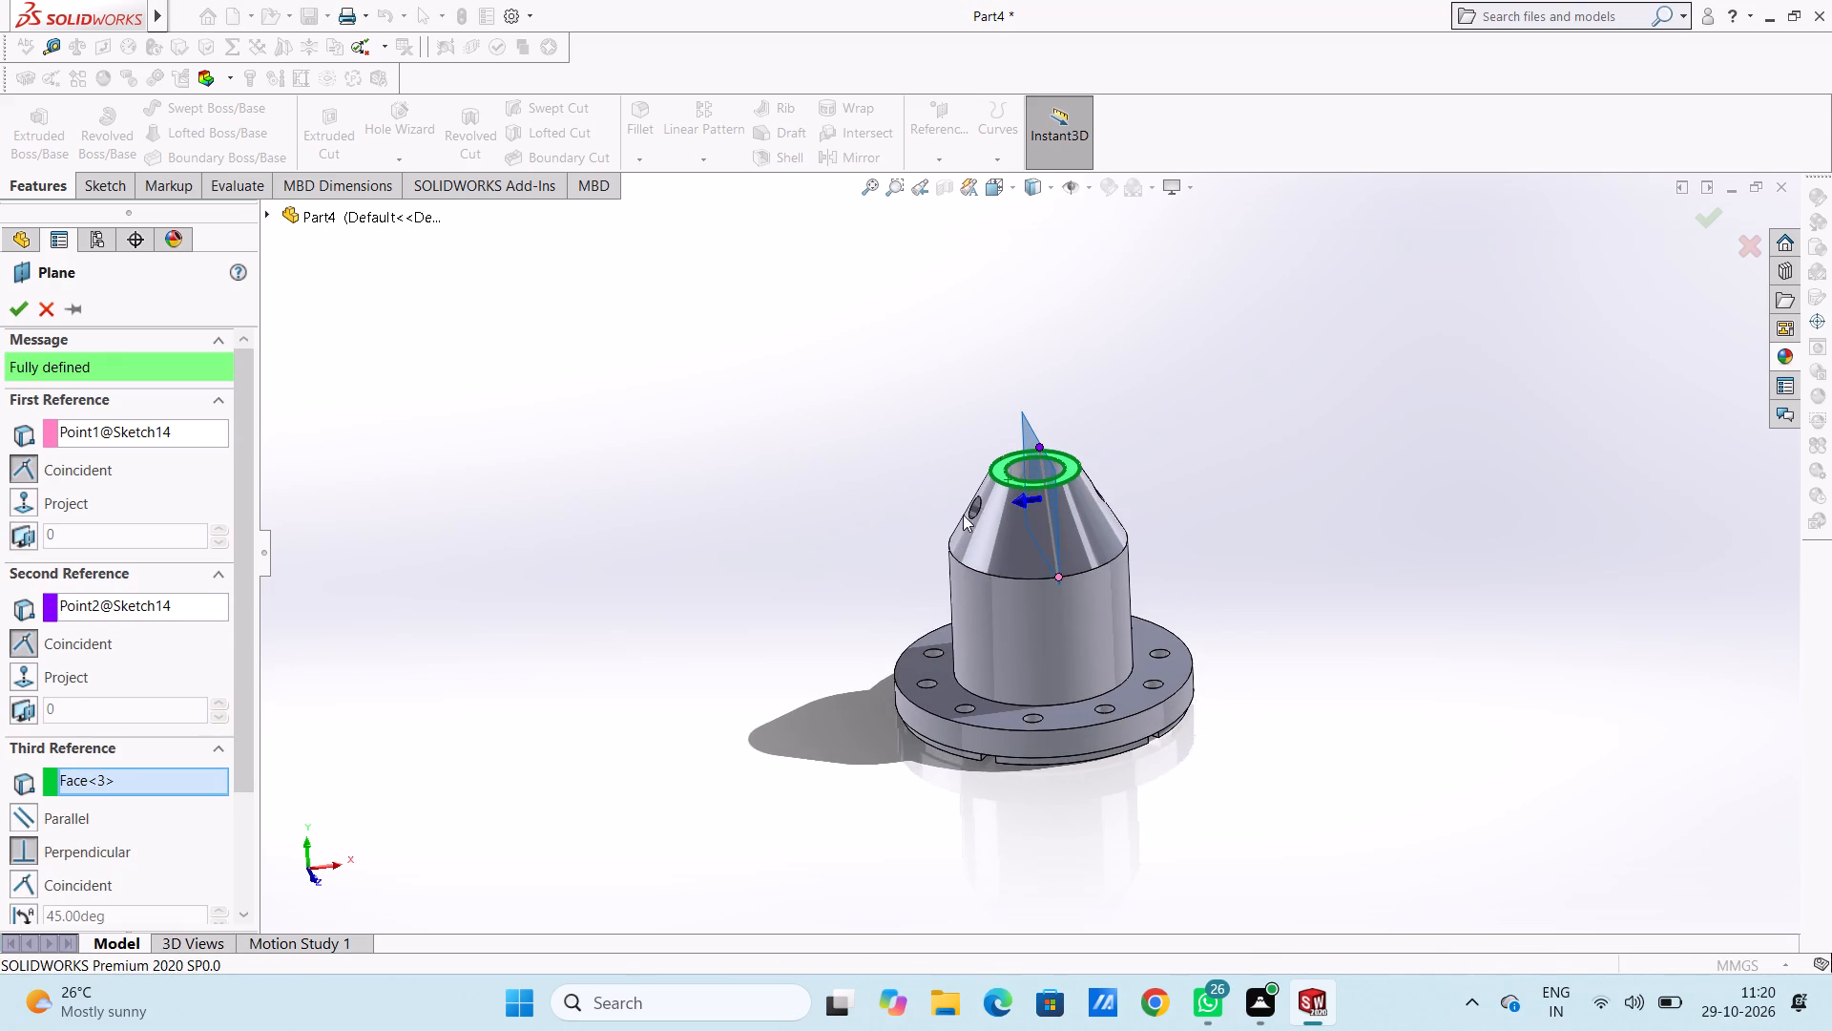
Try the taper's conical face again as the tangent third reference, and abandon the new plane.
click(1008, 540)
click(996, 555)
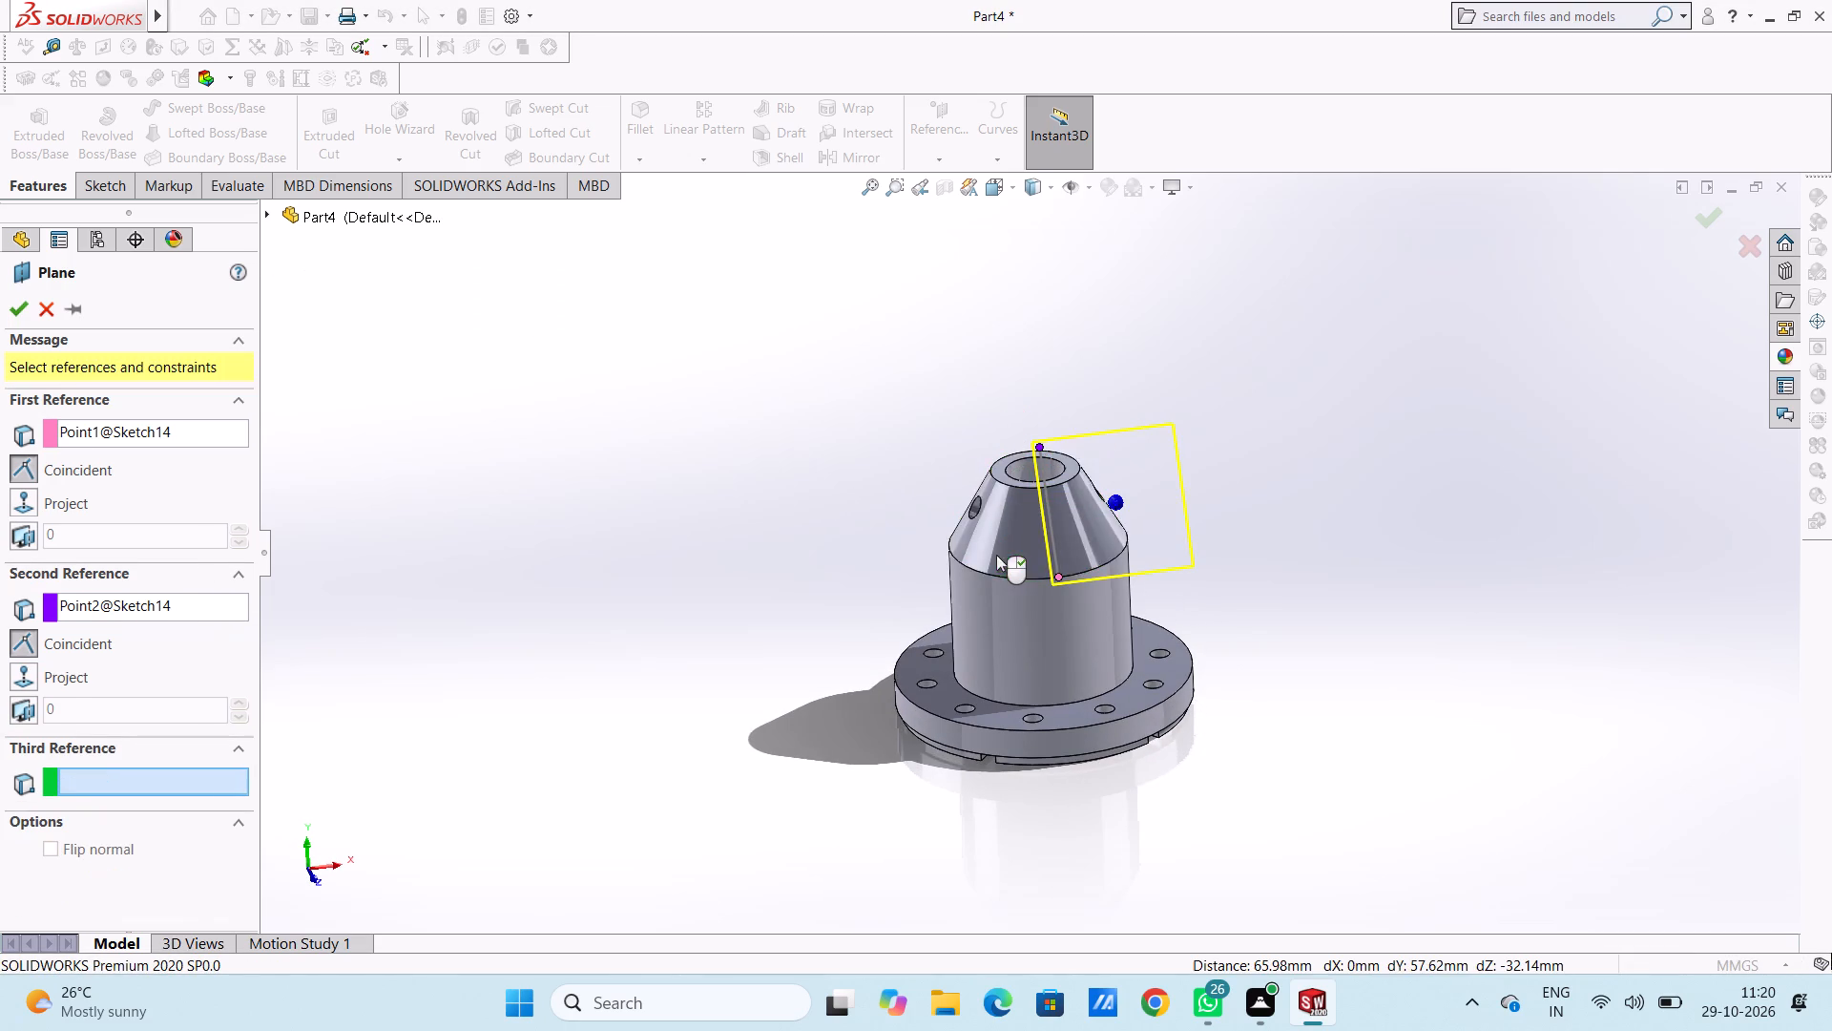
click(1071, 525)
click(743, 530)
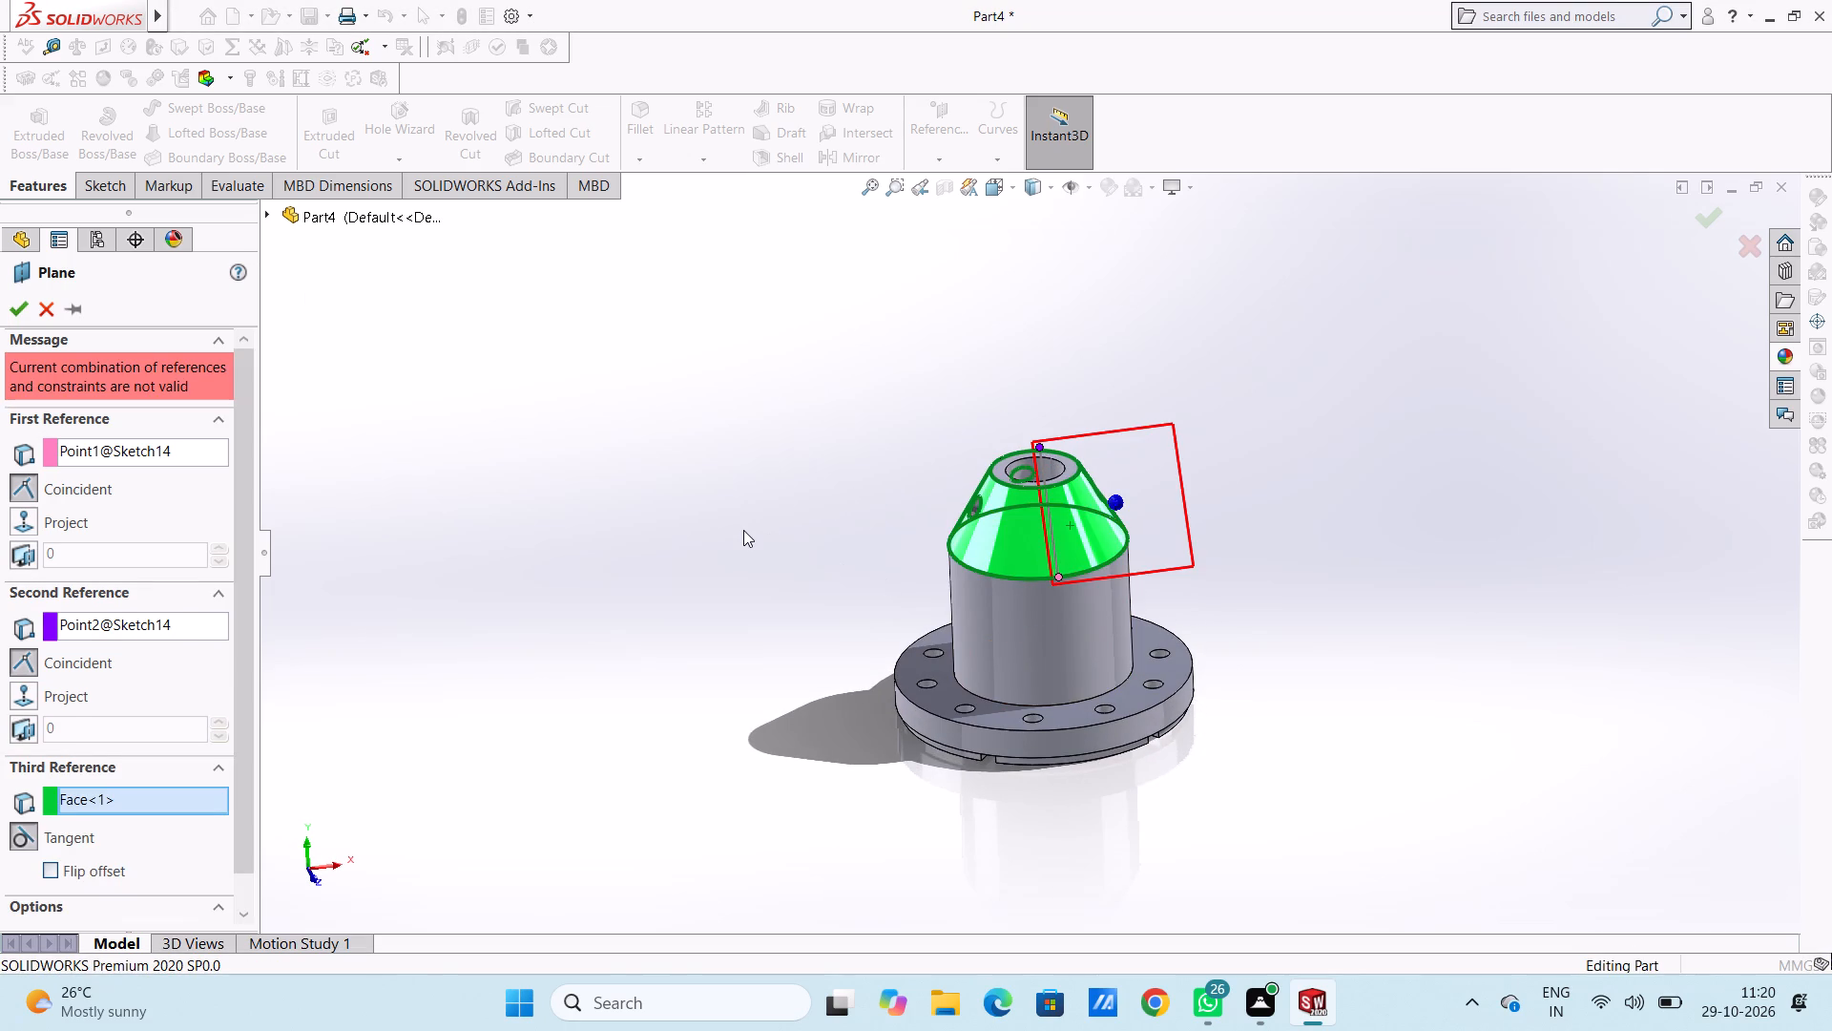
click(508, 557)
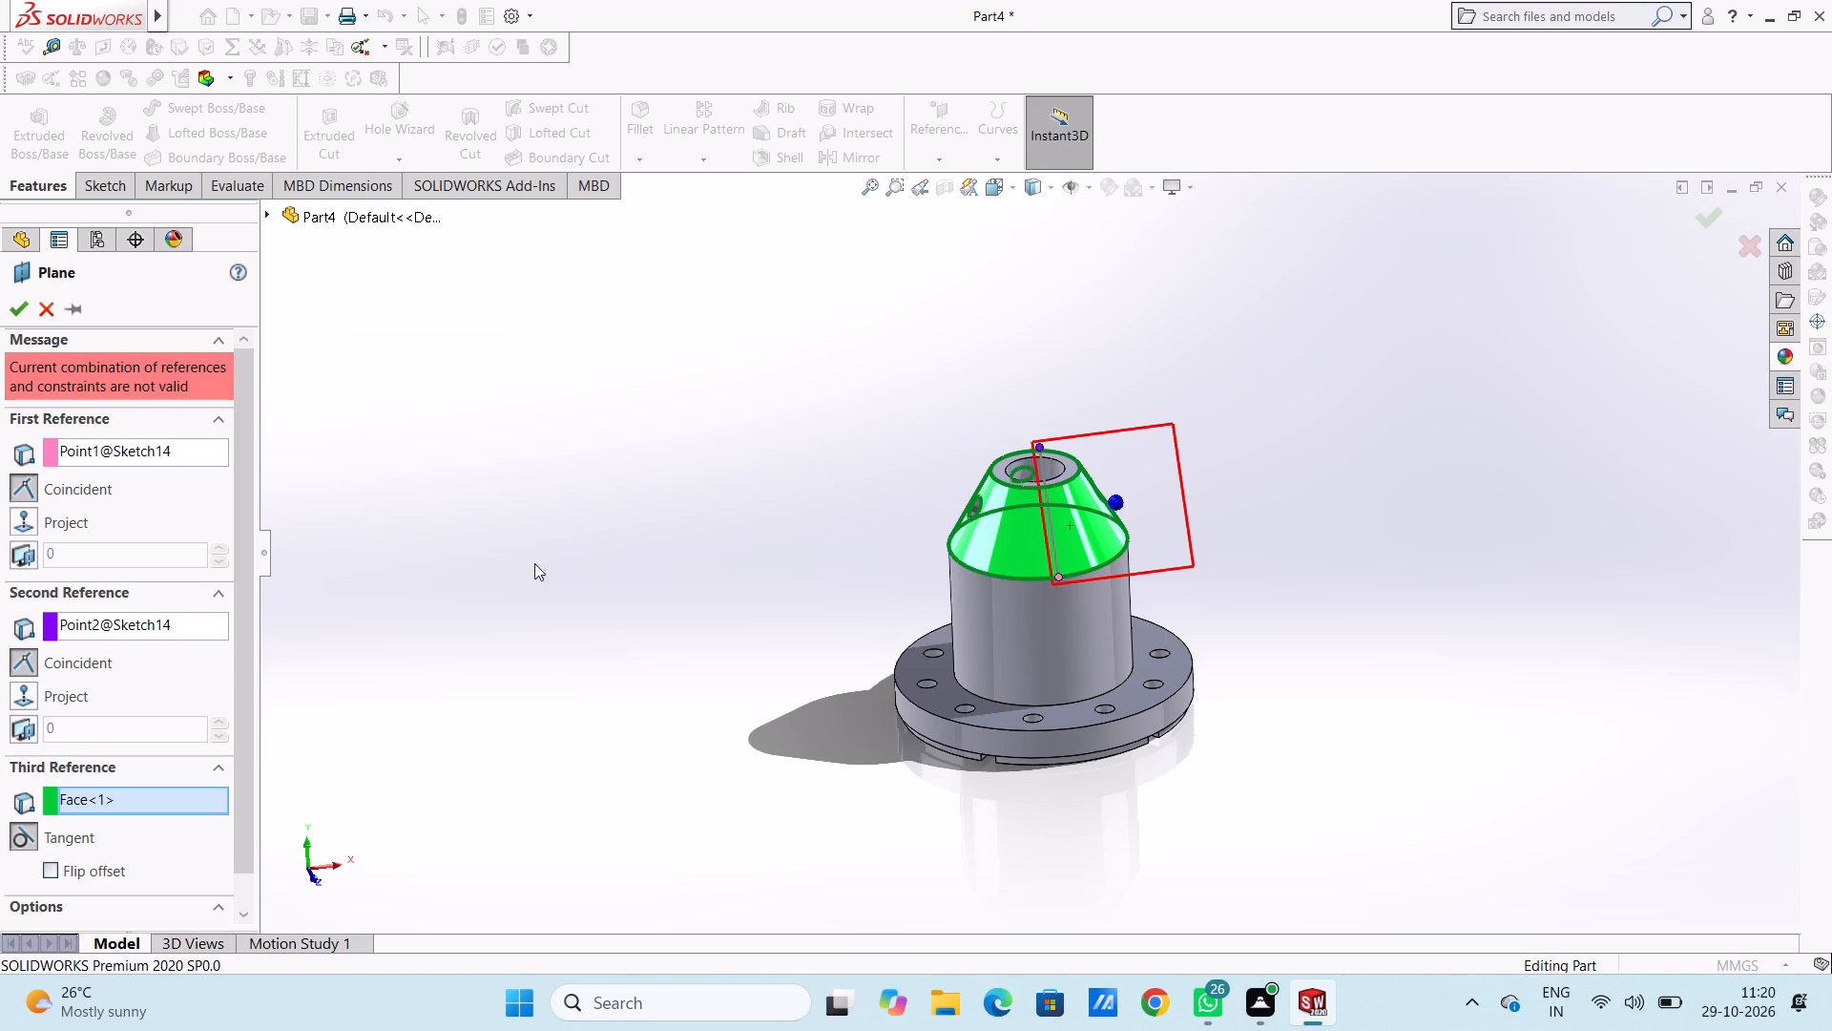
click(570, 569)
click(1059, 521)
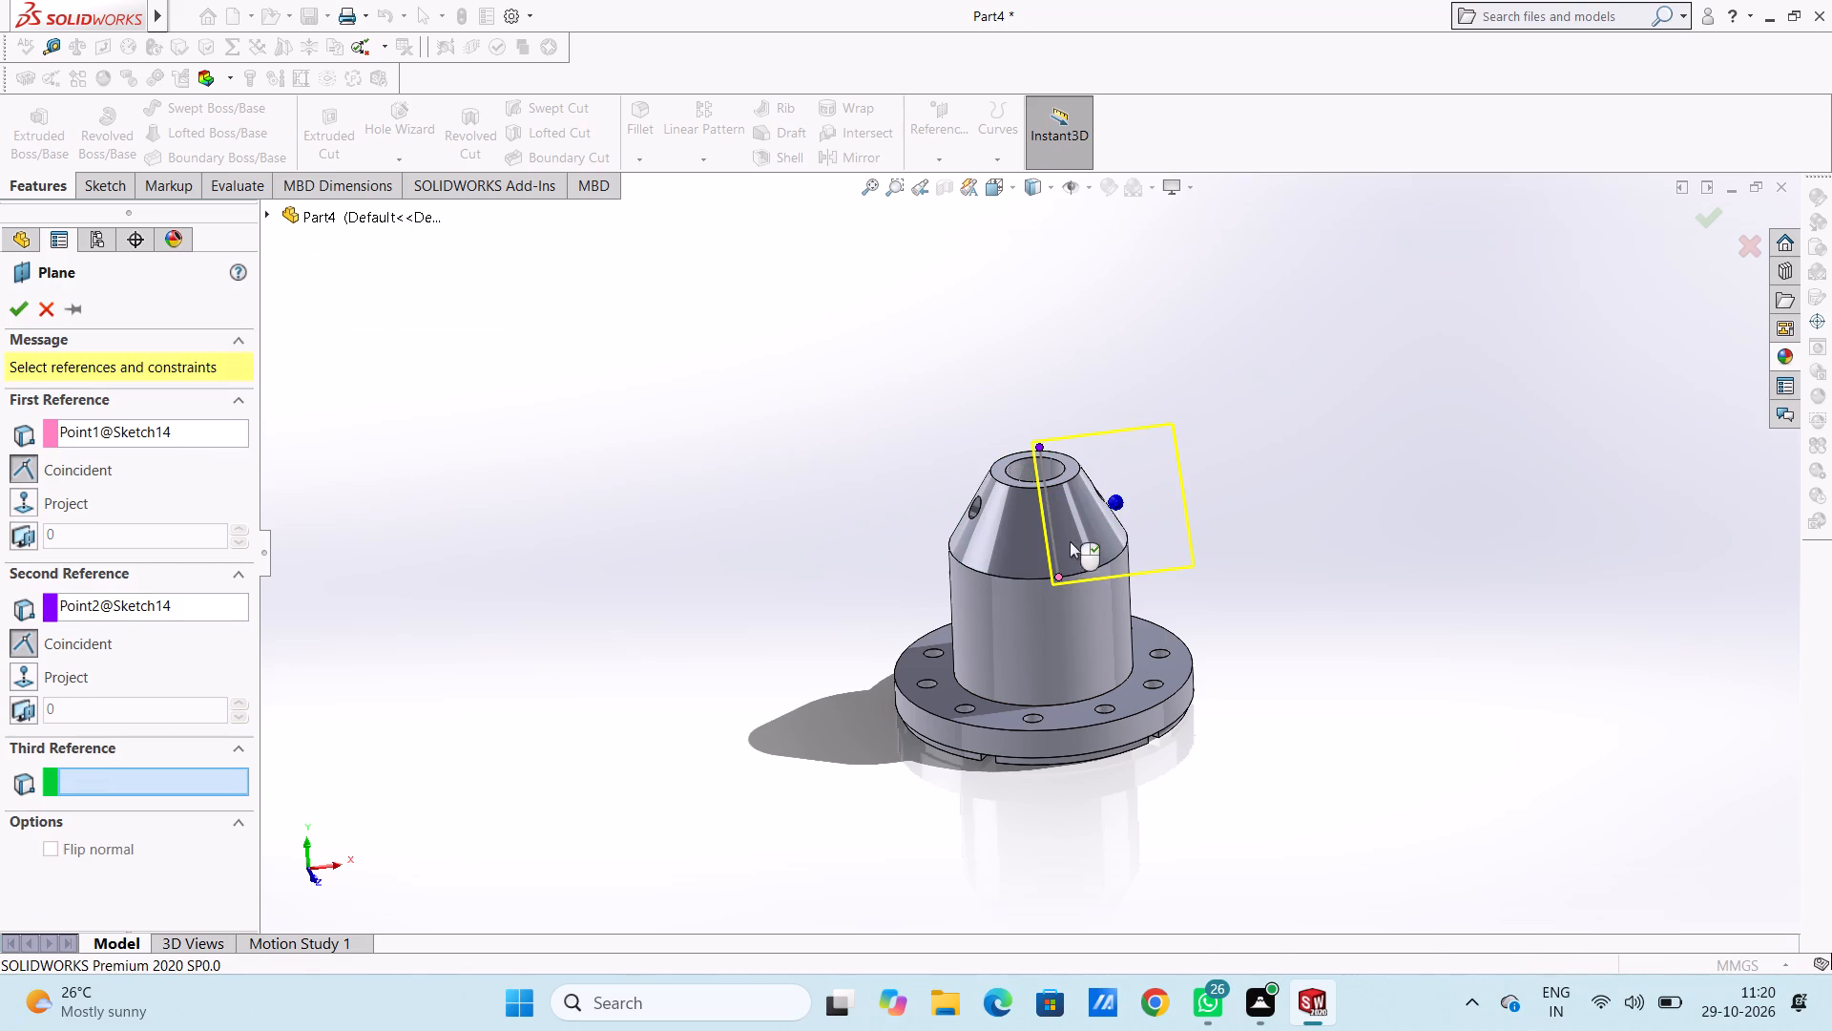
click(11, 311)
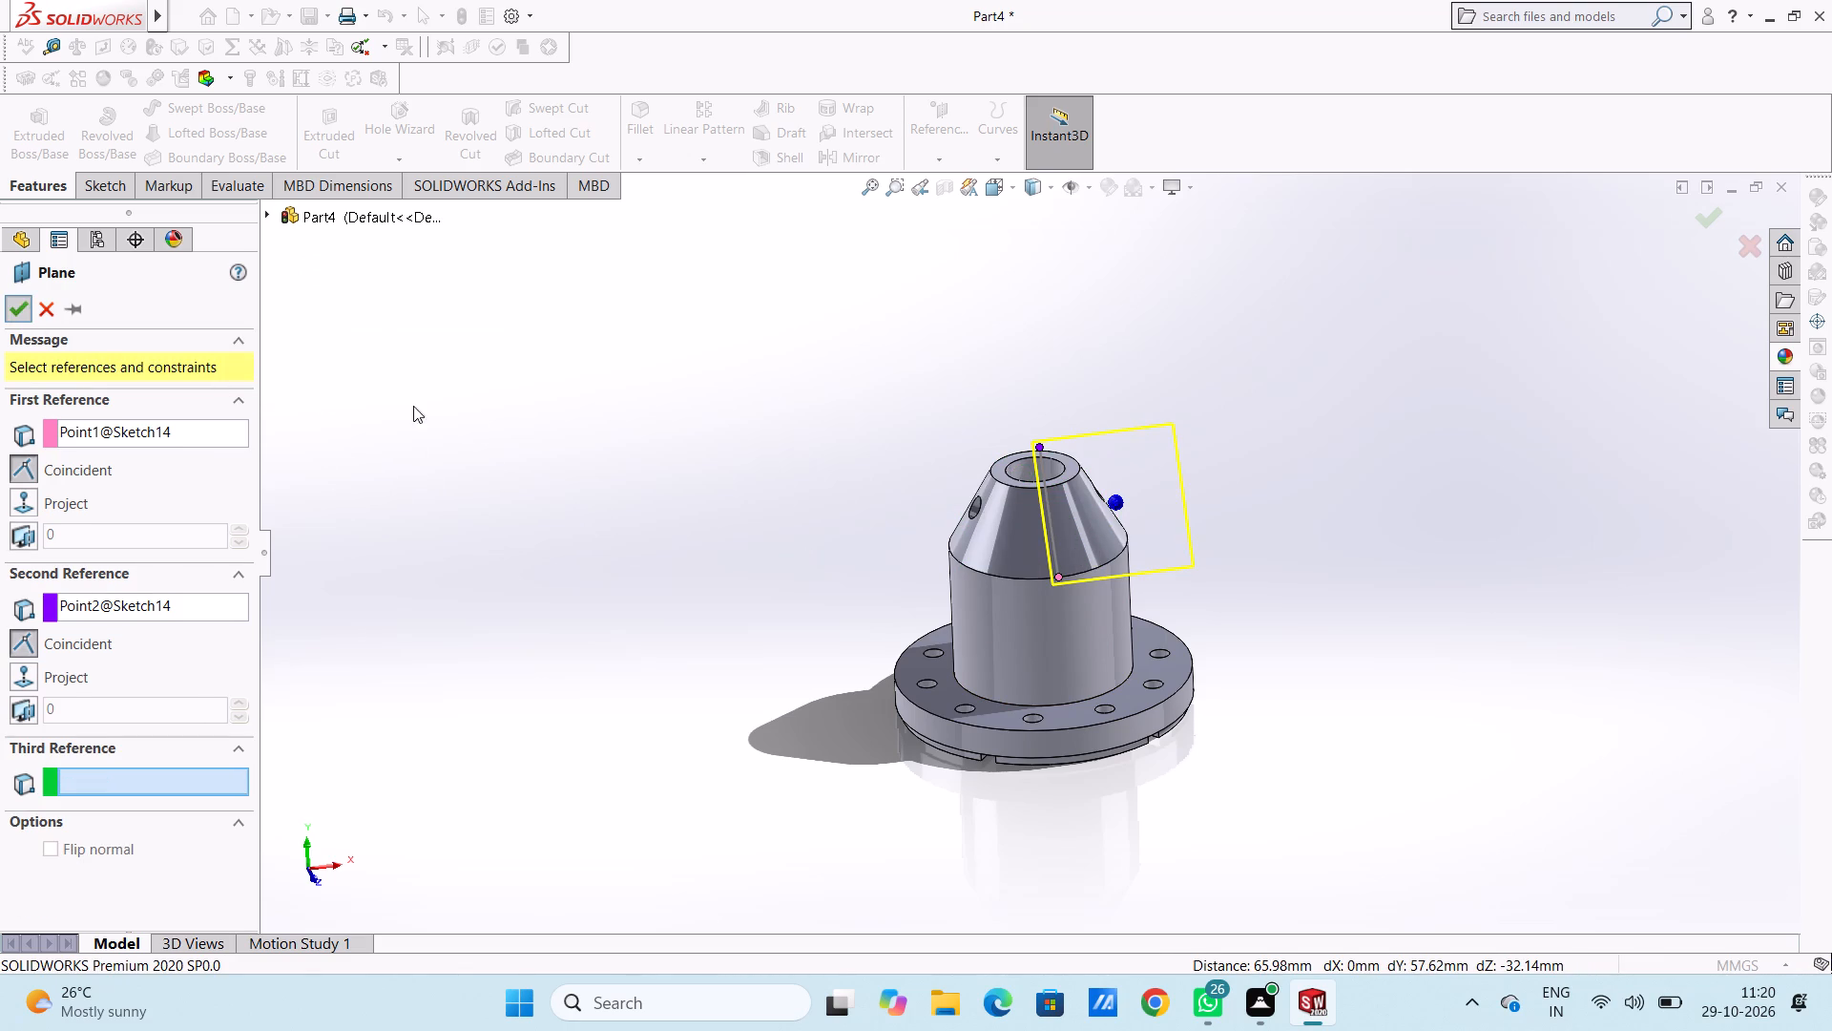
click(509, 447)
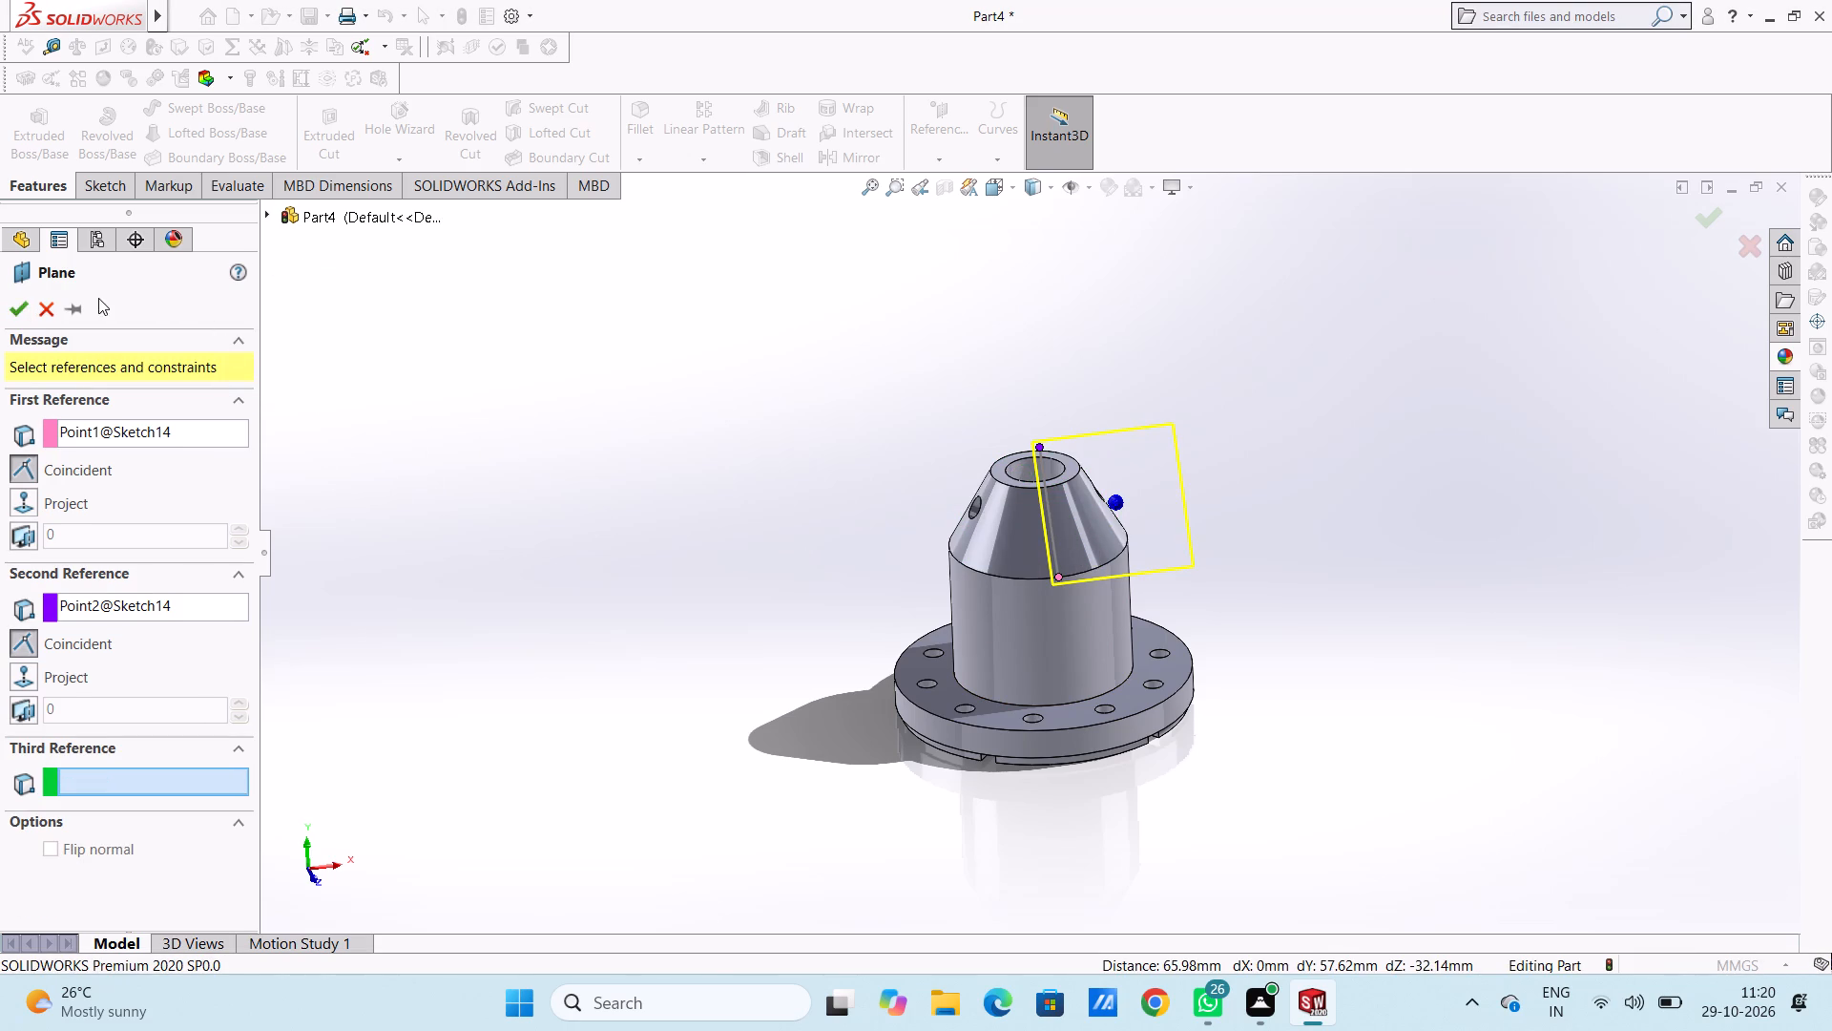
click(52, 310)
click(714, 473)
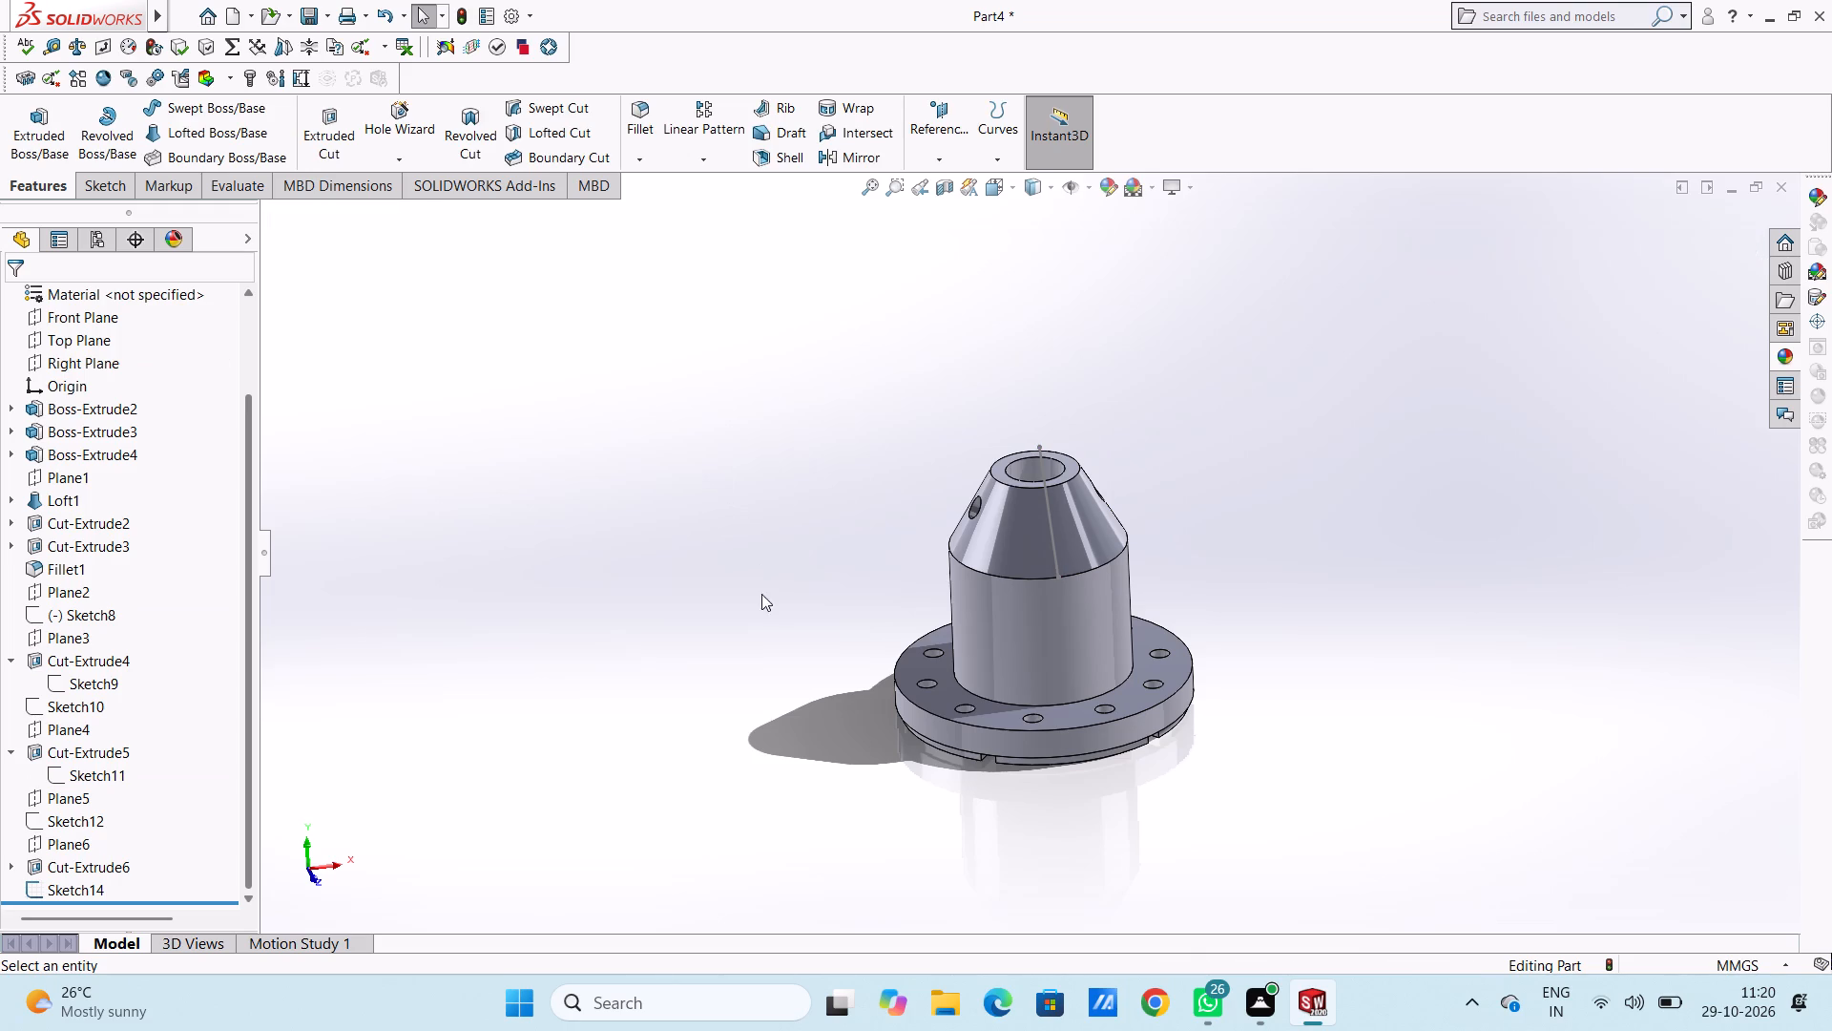
Show Plane5 and orient the part to the Left view.
scroll(247, 783, down, 3)
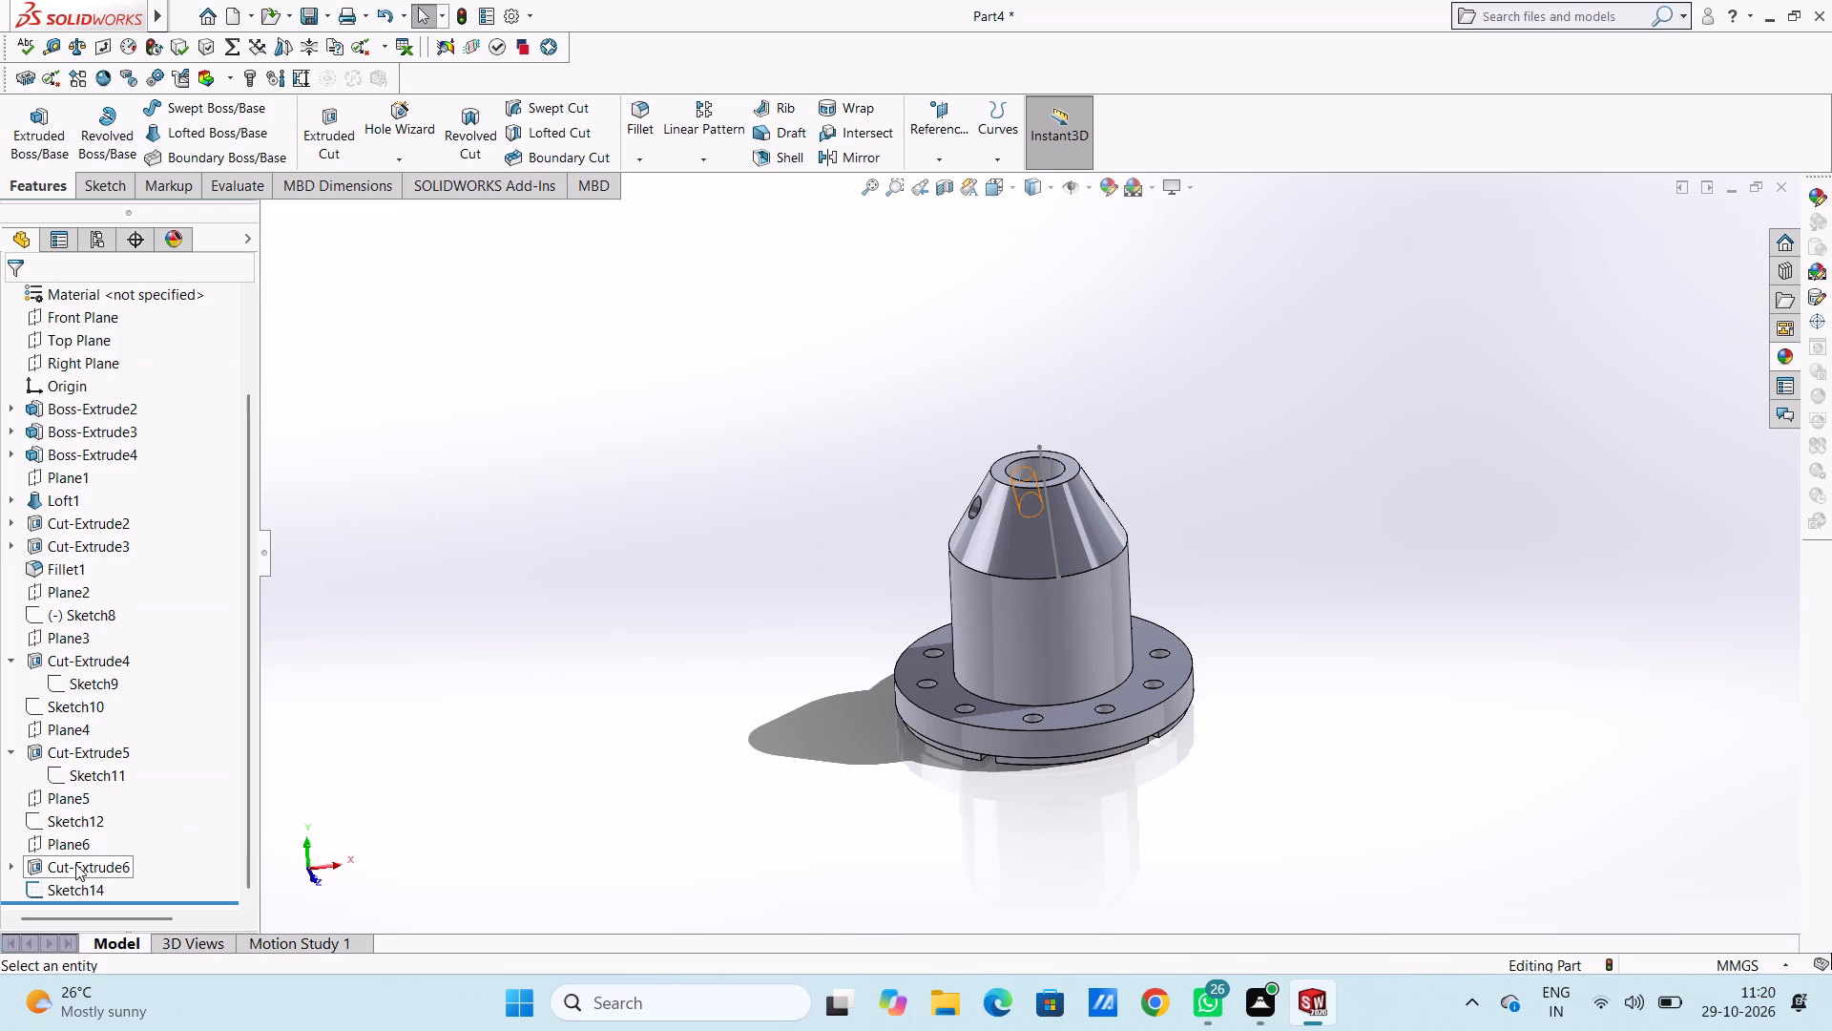
click(83, 794)
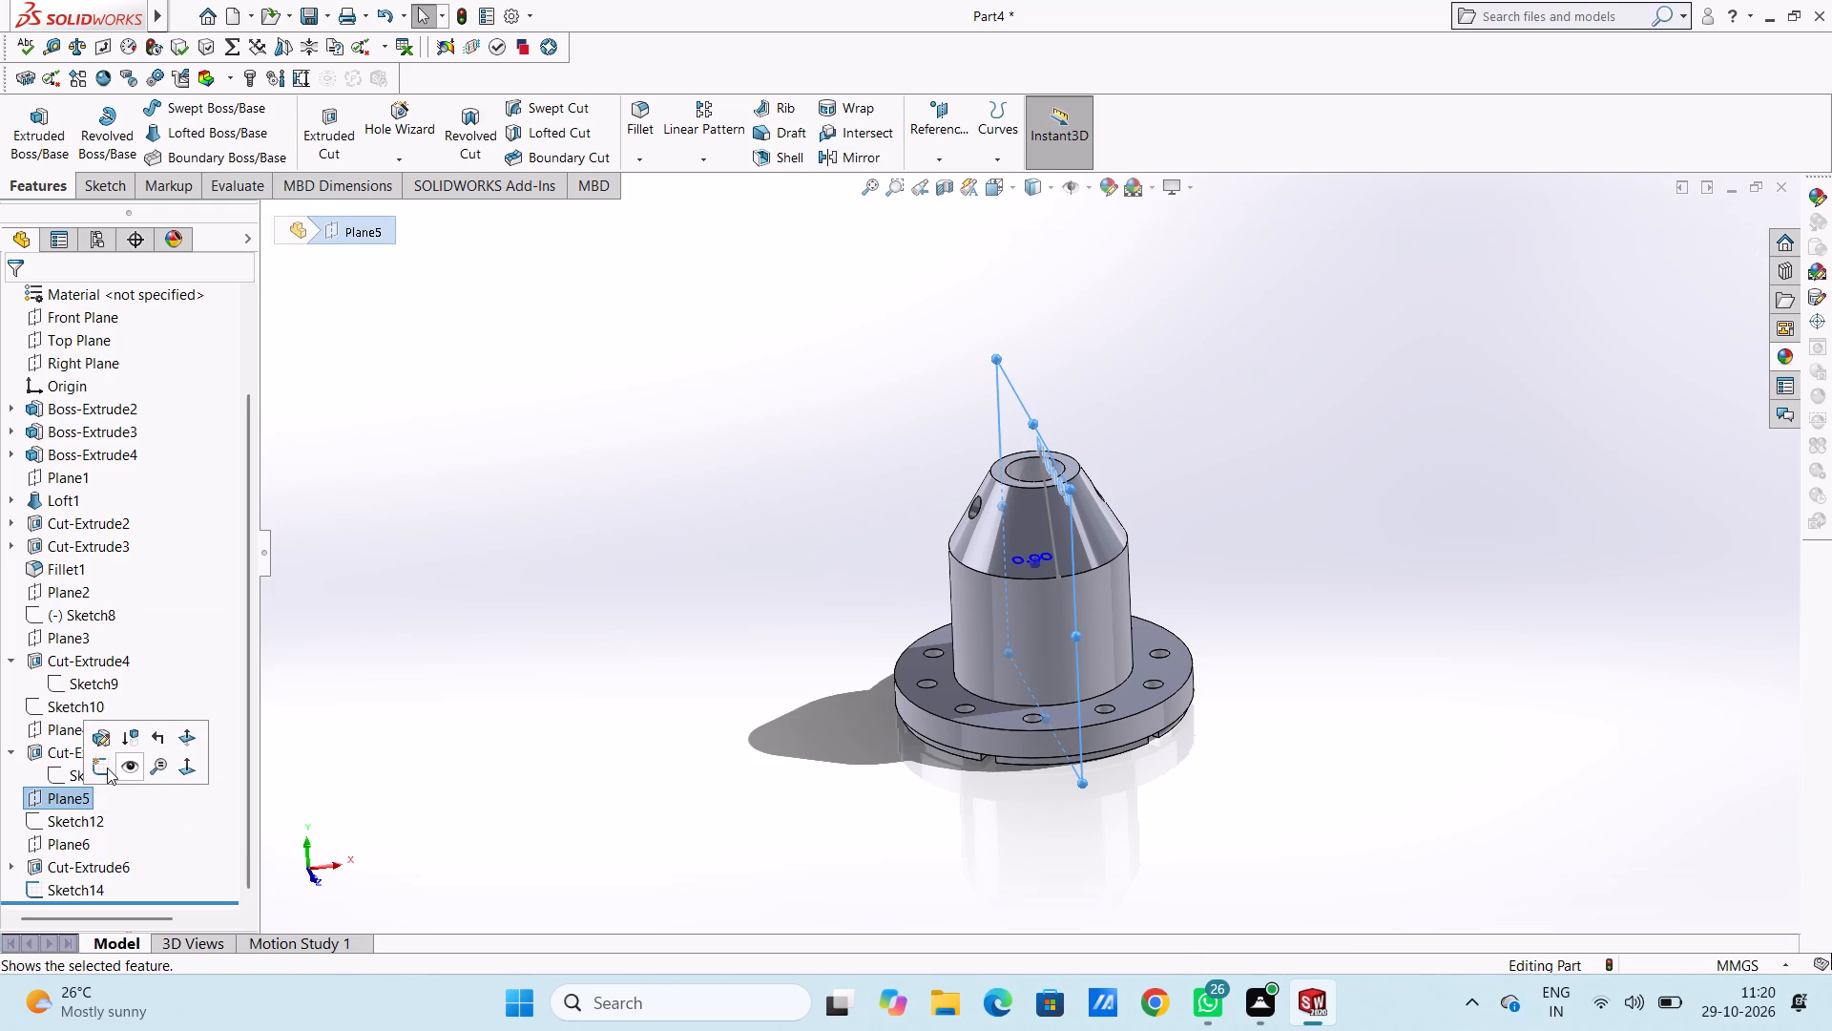
click(134, 767)
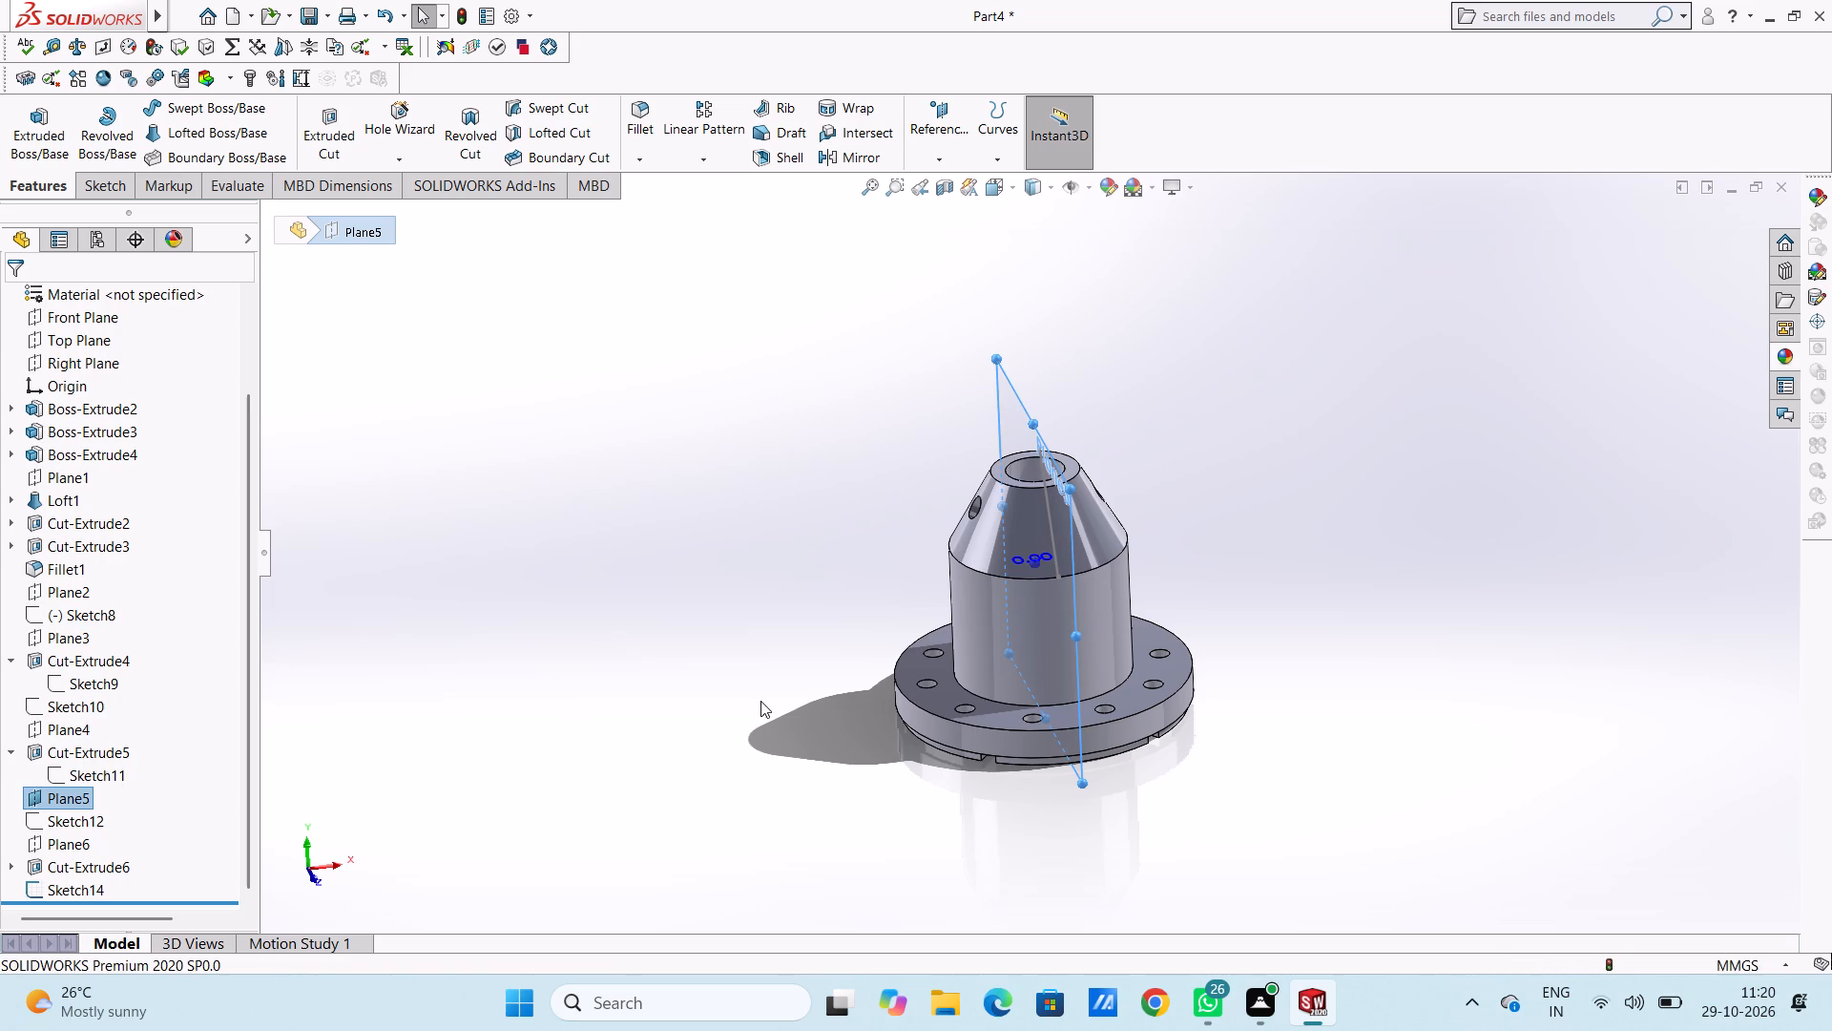
click(760, 701)
key(ctrl+3)
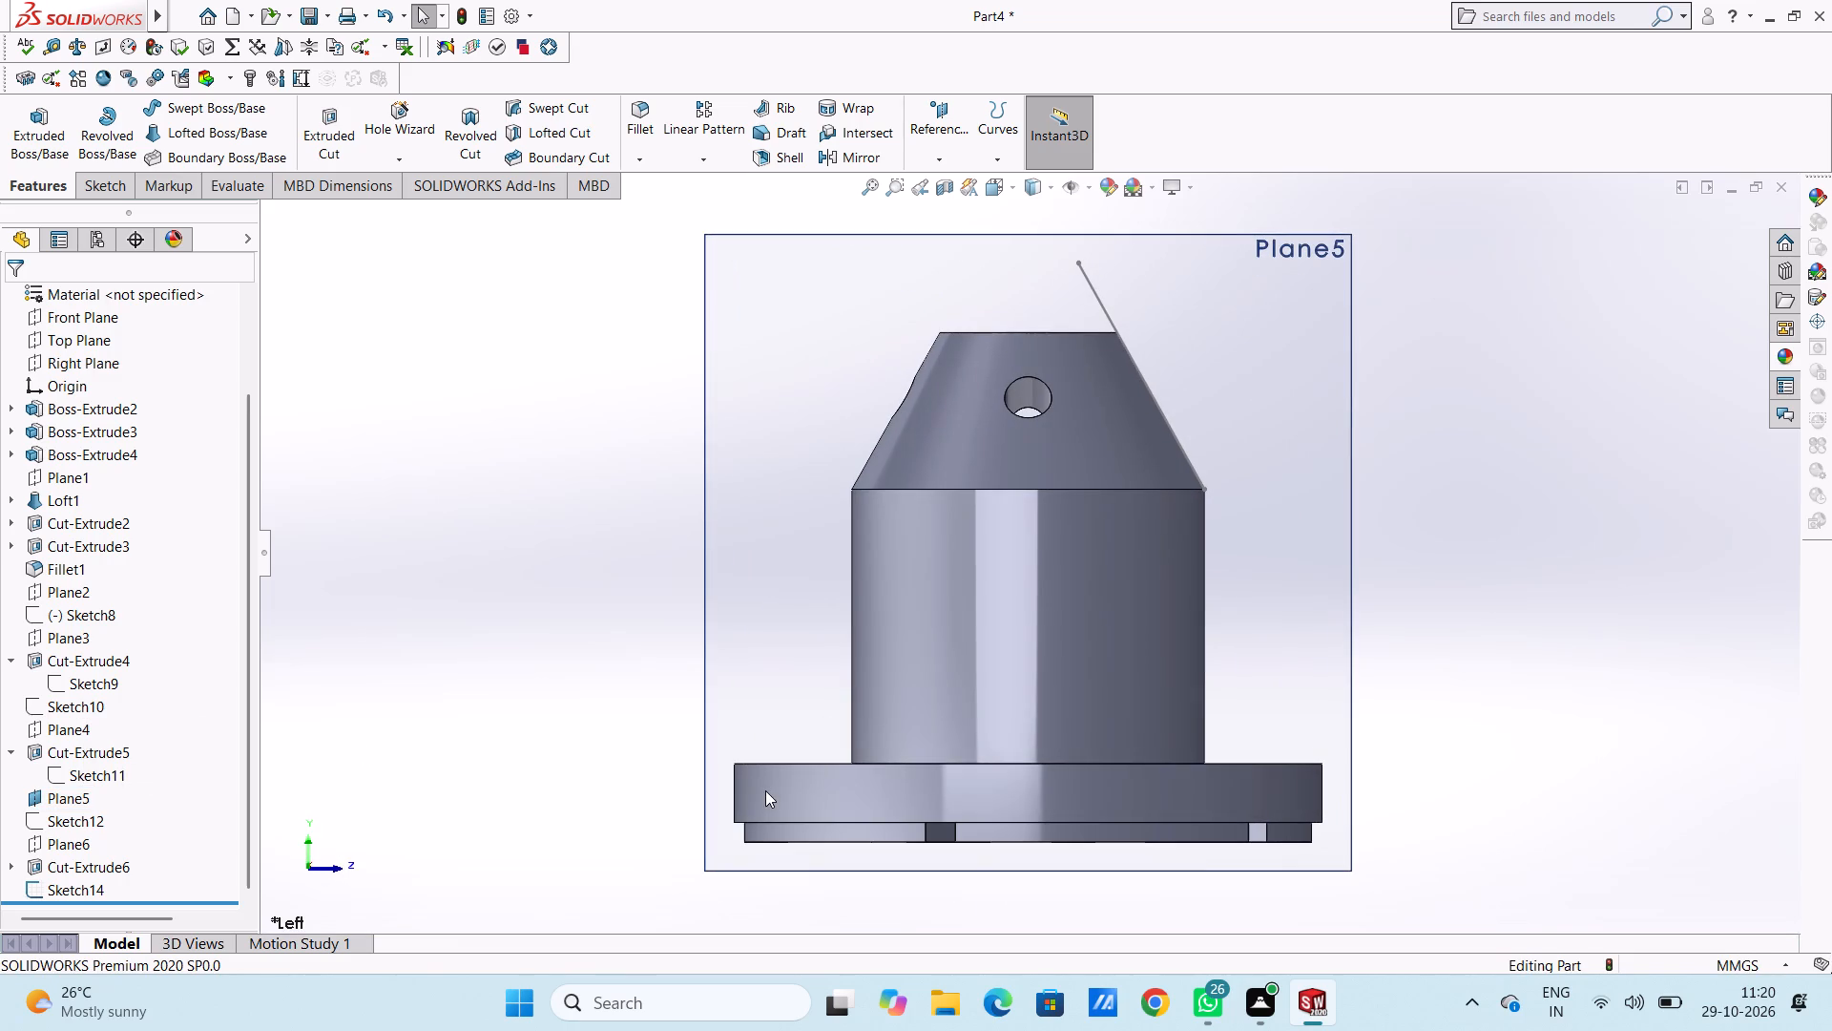
Delete Sketch14, the slanted line running along the taper's side, and accept its removal.
click(1104, 304)
right_click(1477, 383)
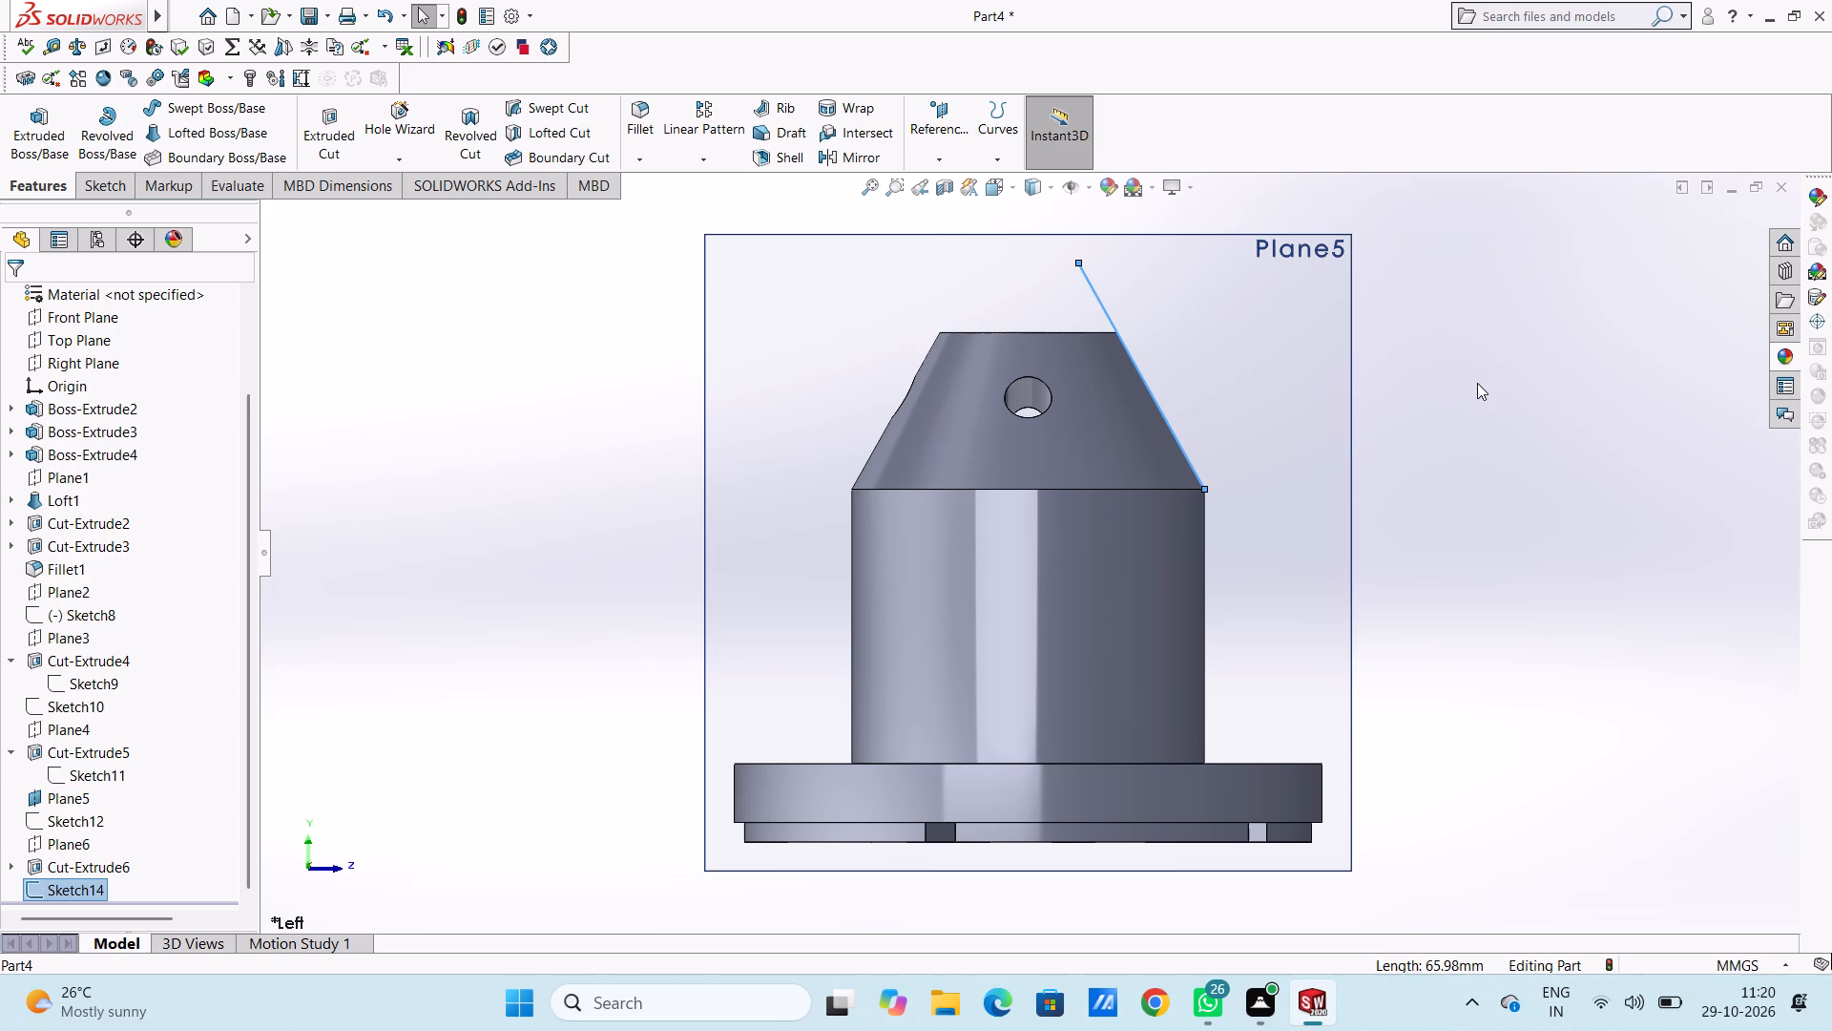
click(1506, 617)
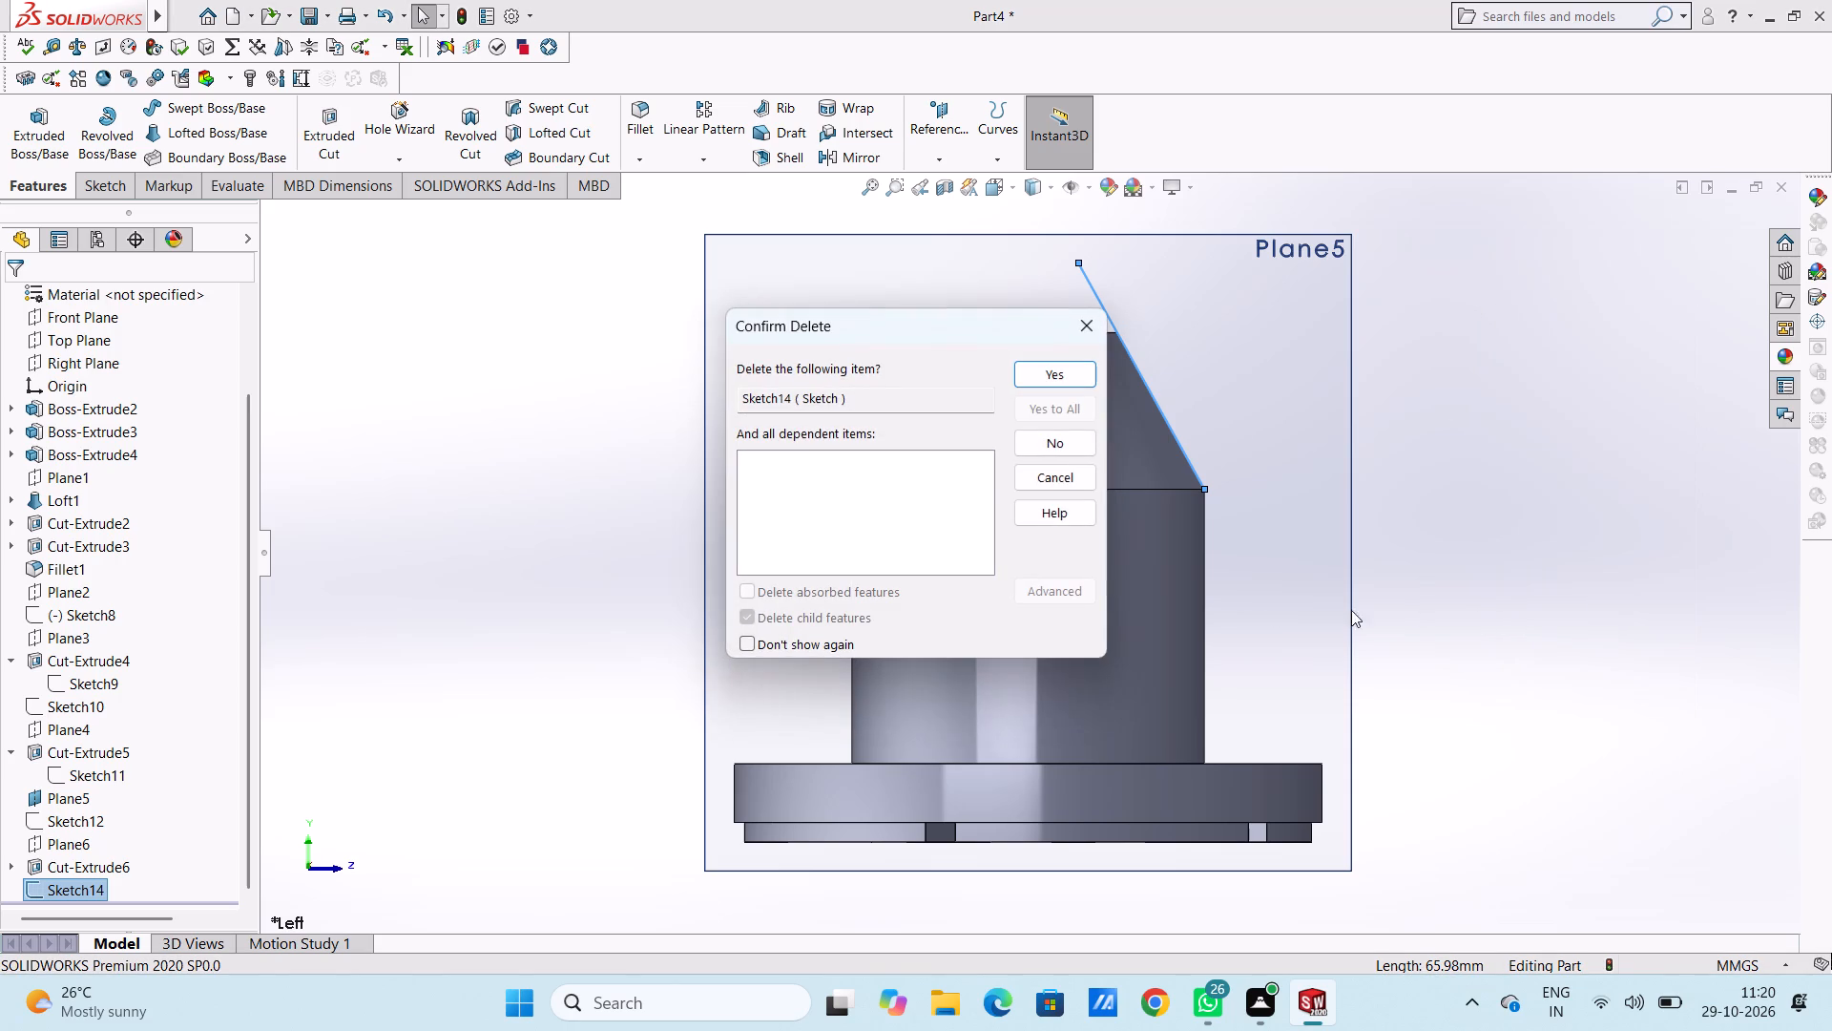
click(1059, 373)
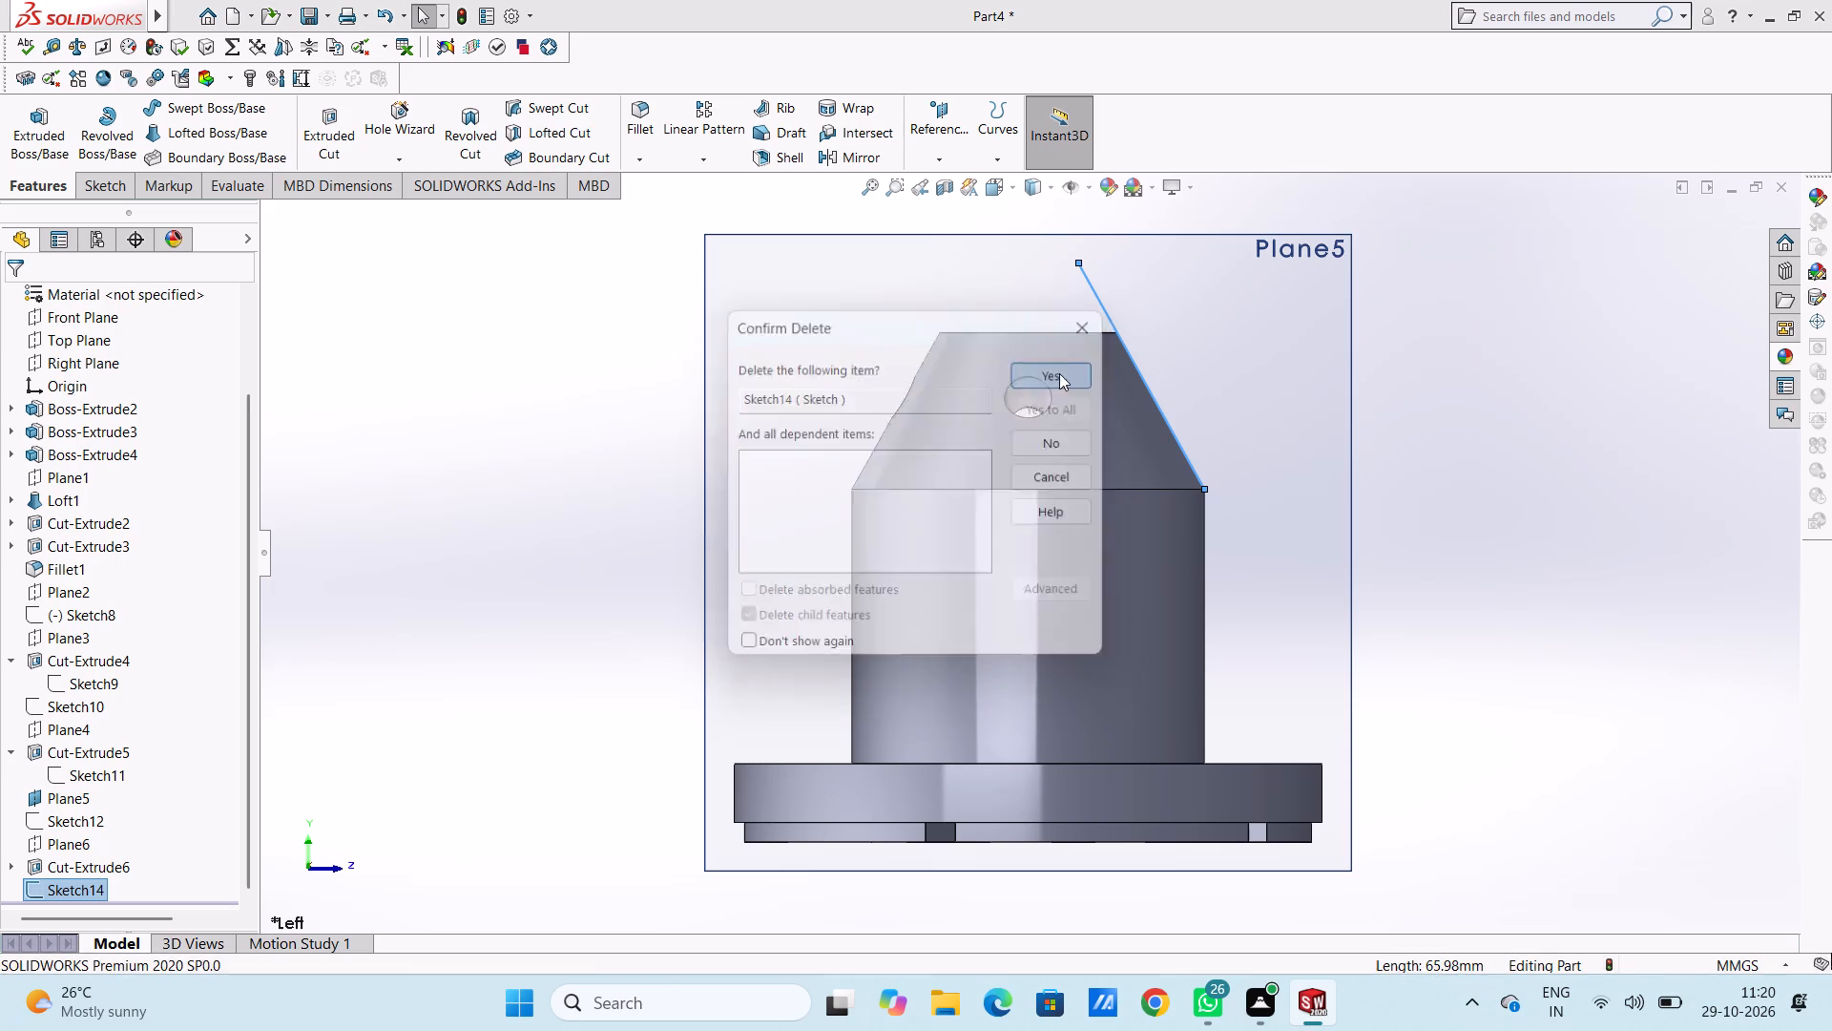
Start a new sketch on Plane5.
scroll(786, 462, up, 2)
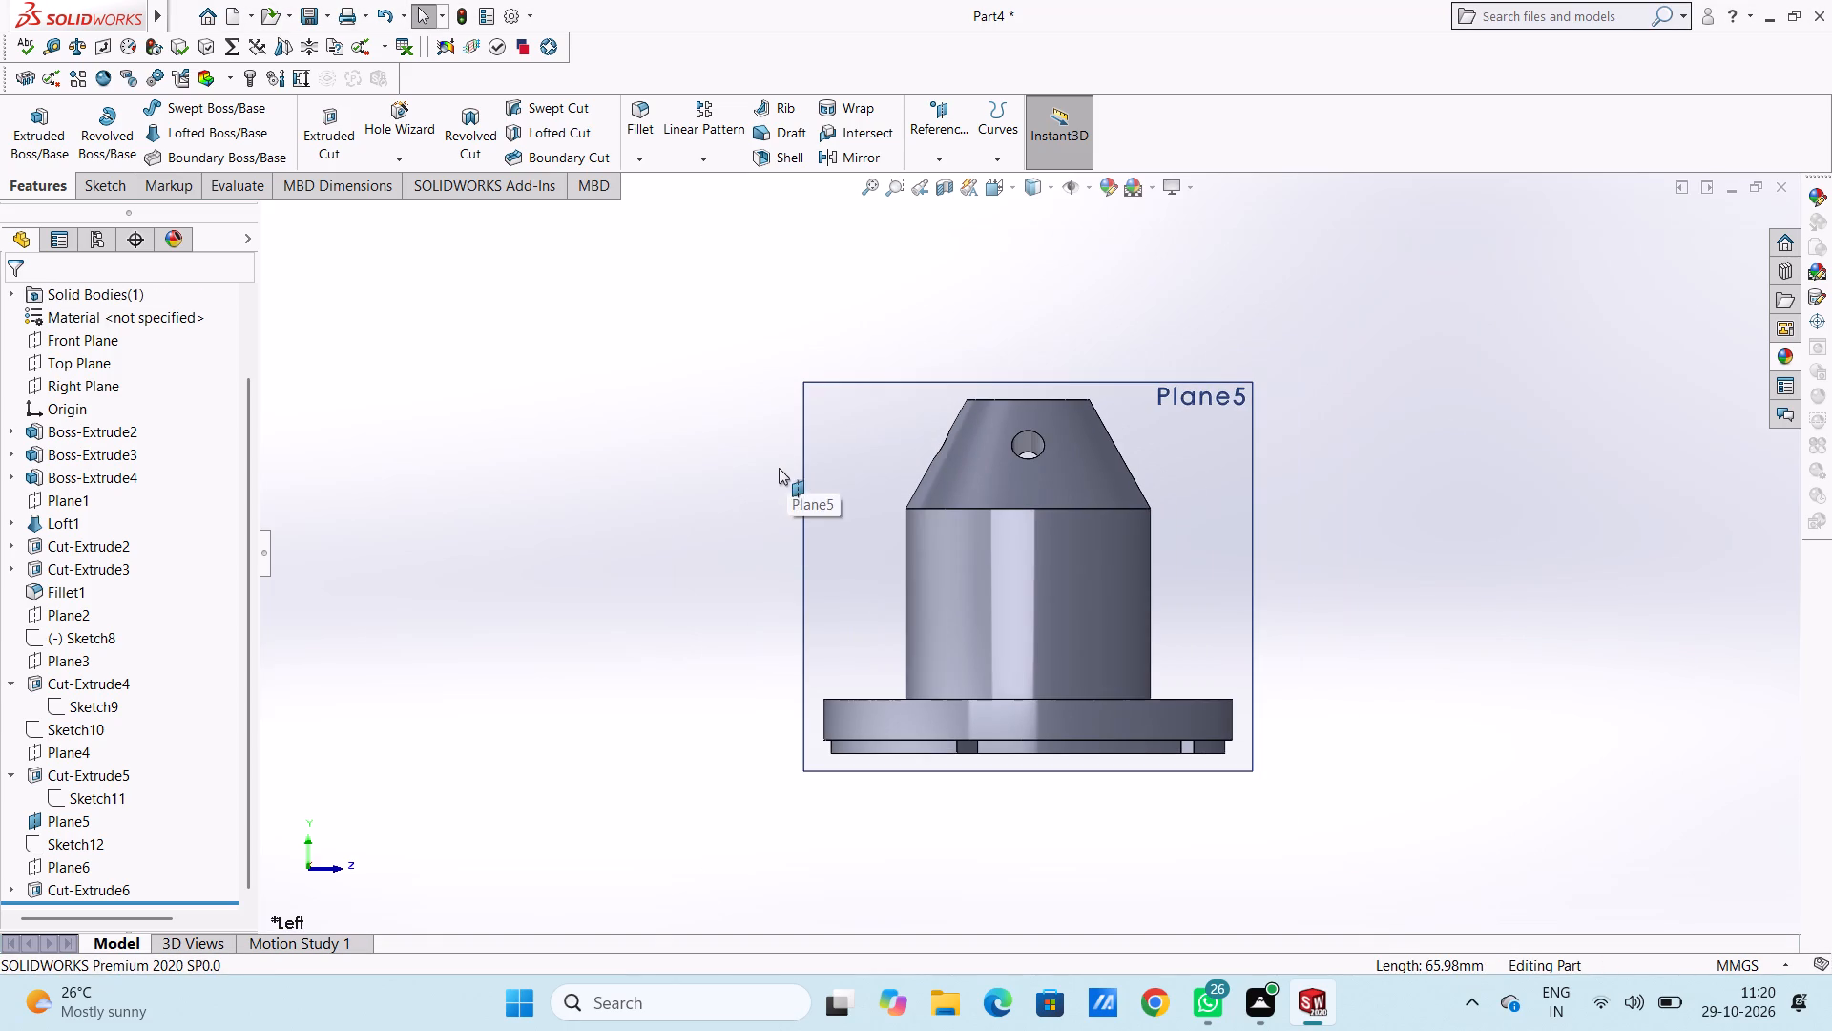
click(812, 423)
click(902, 369)
click(708, 374)
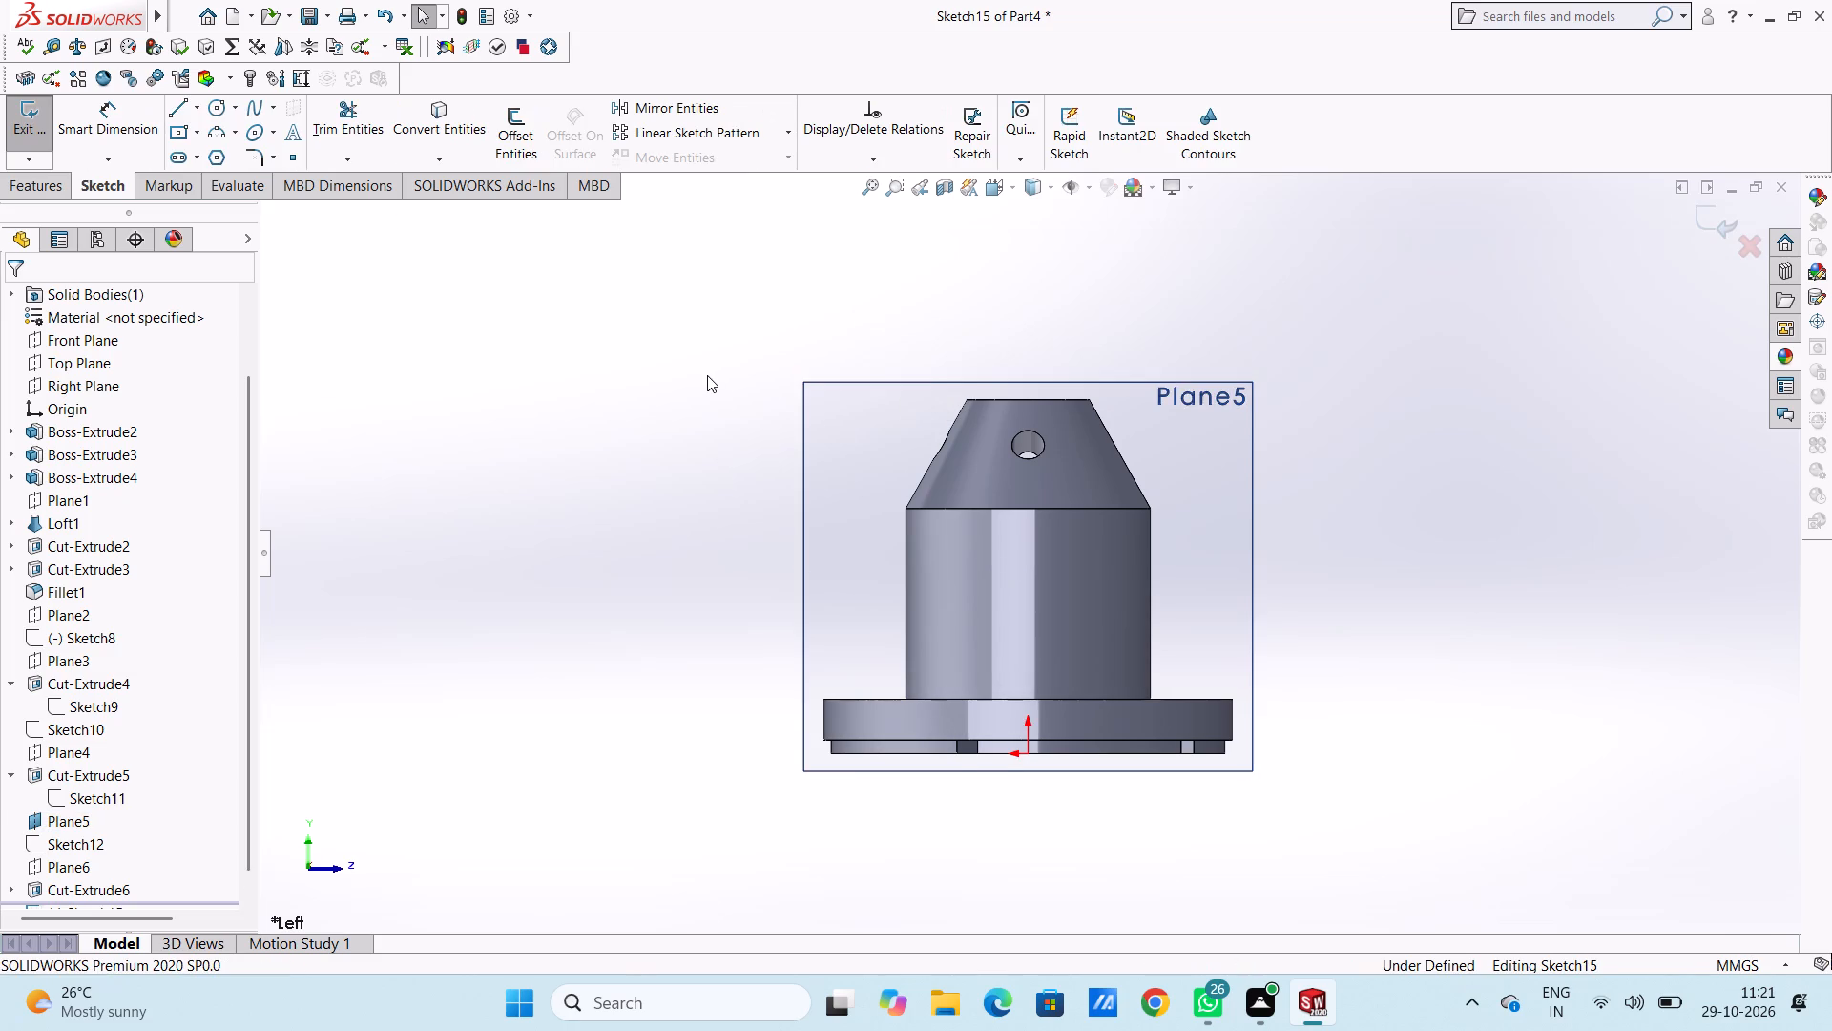
Show Plane6 to examine its orientation against the taper, then hide it again.
scroll(707, 375, up, 2)
scroll(143, 847, down, 3)
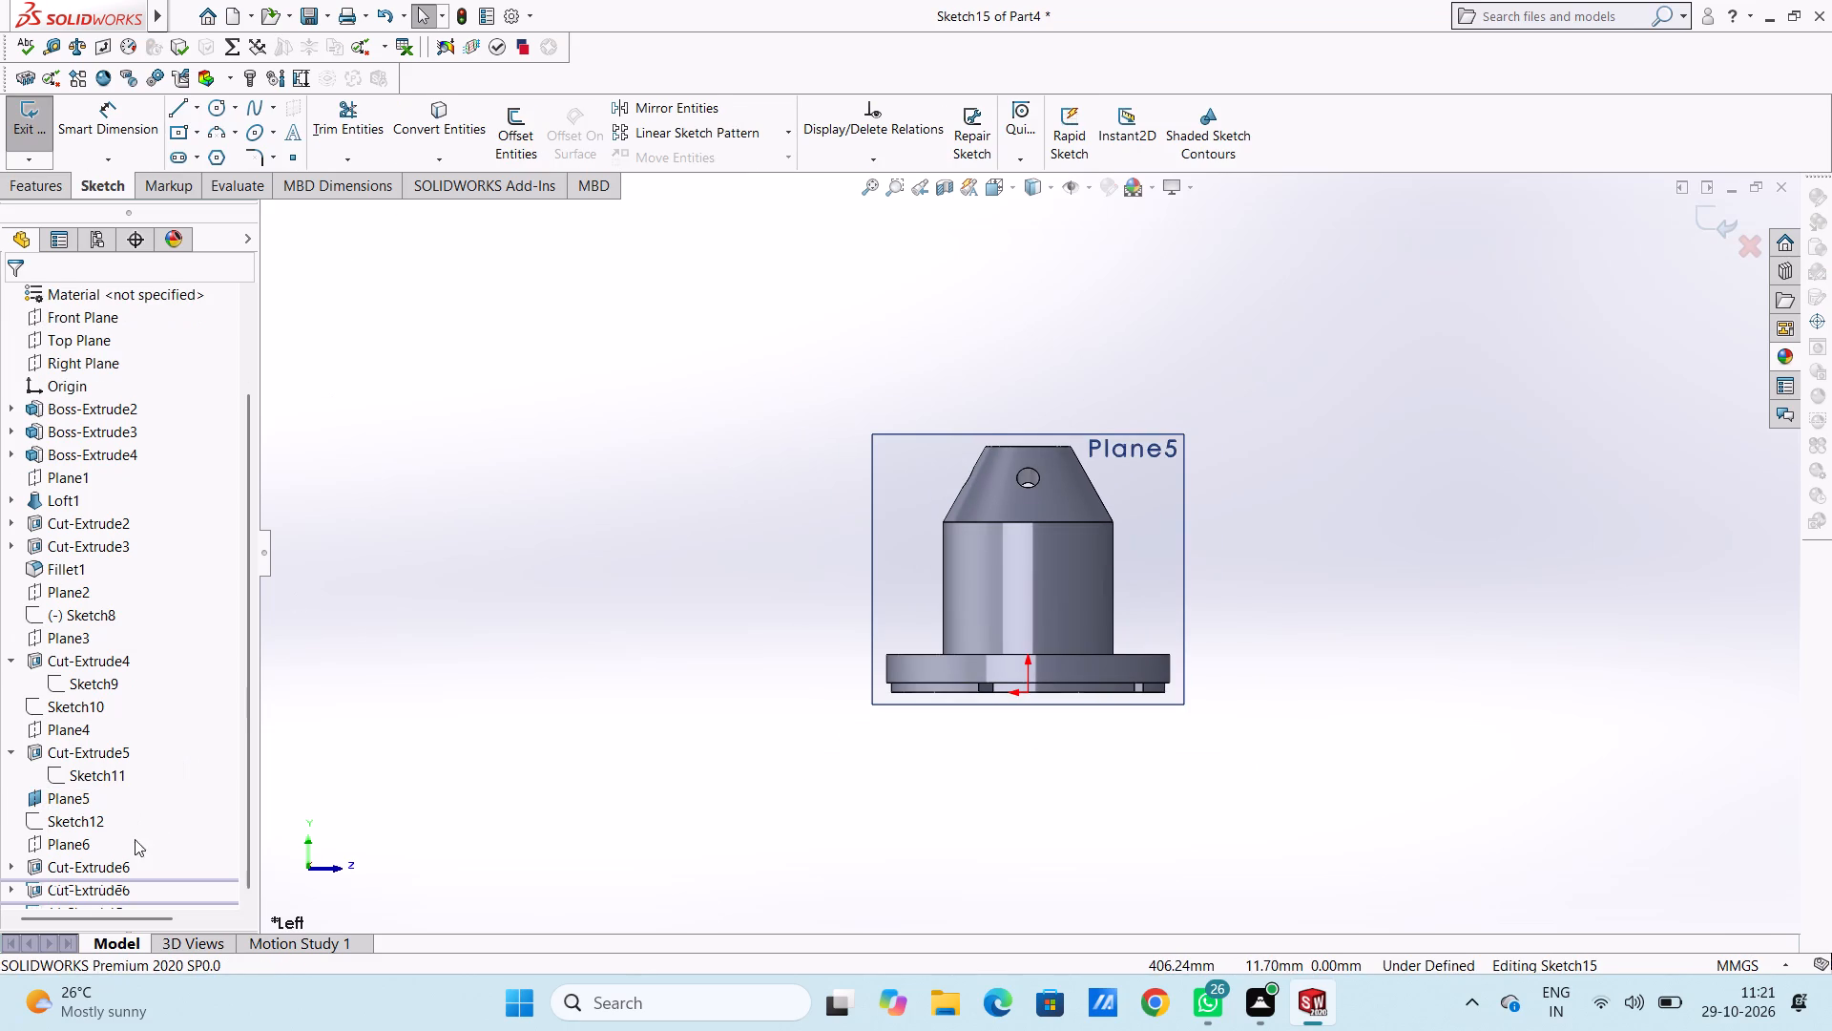
click(9, 870)
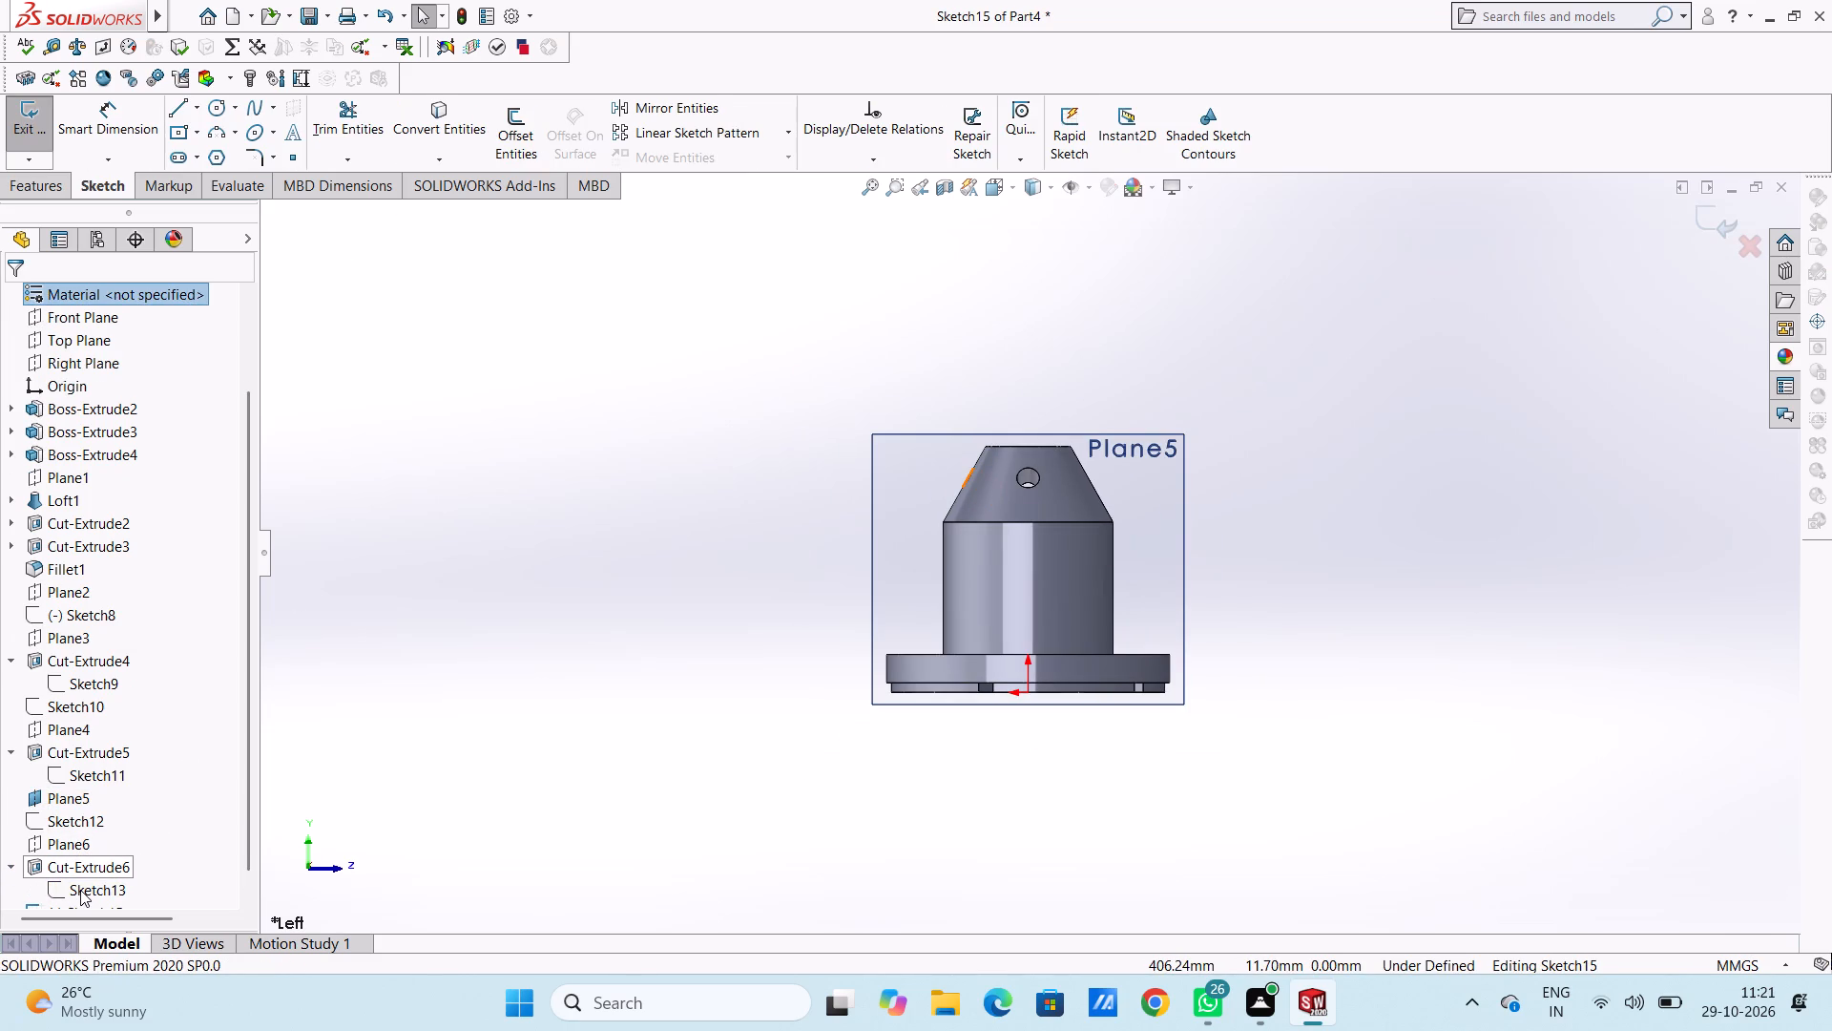
click(87, 833)
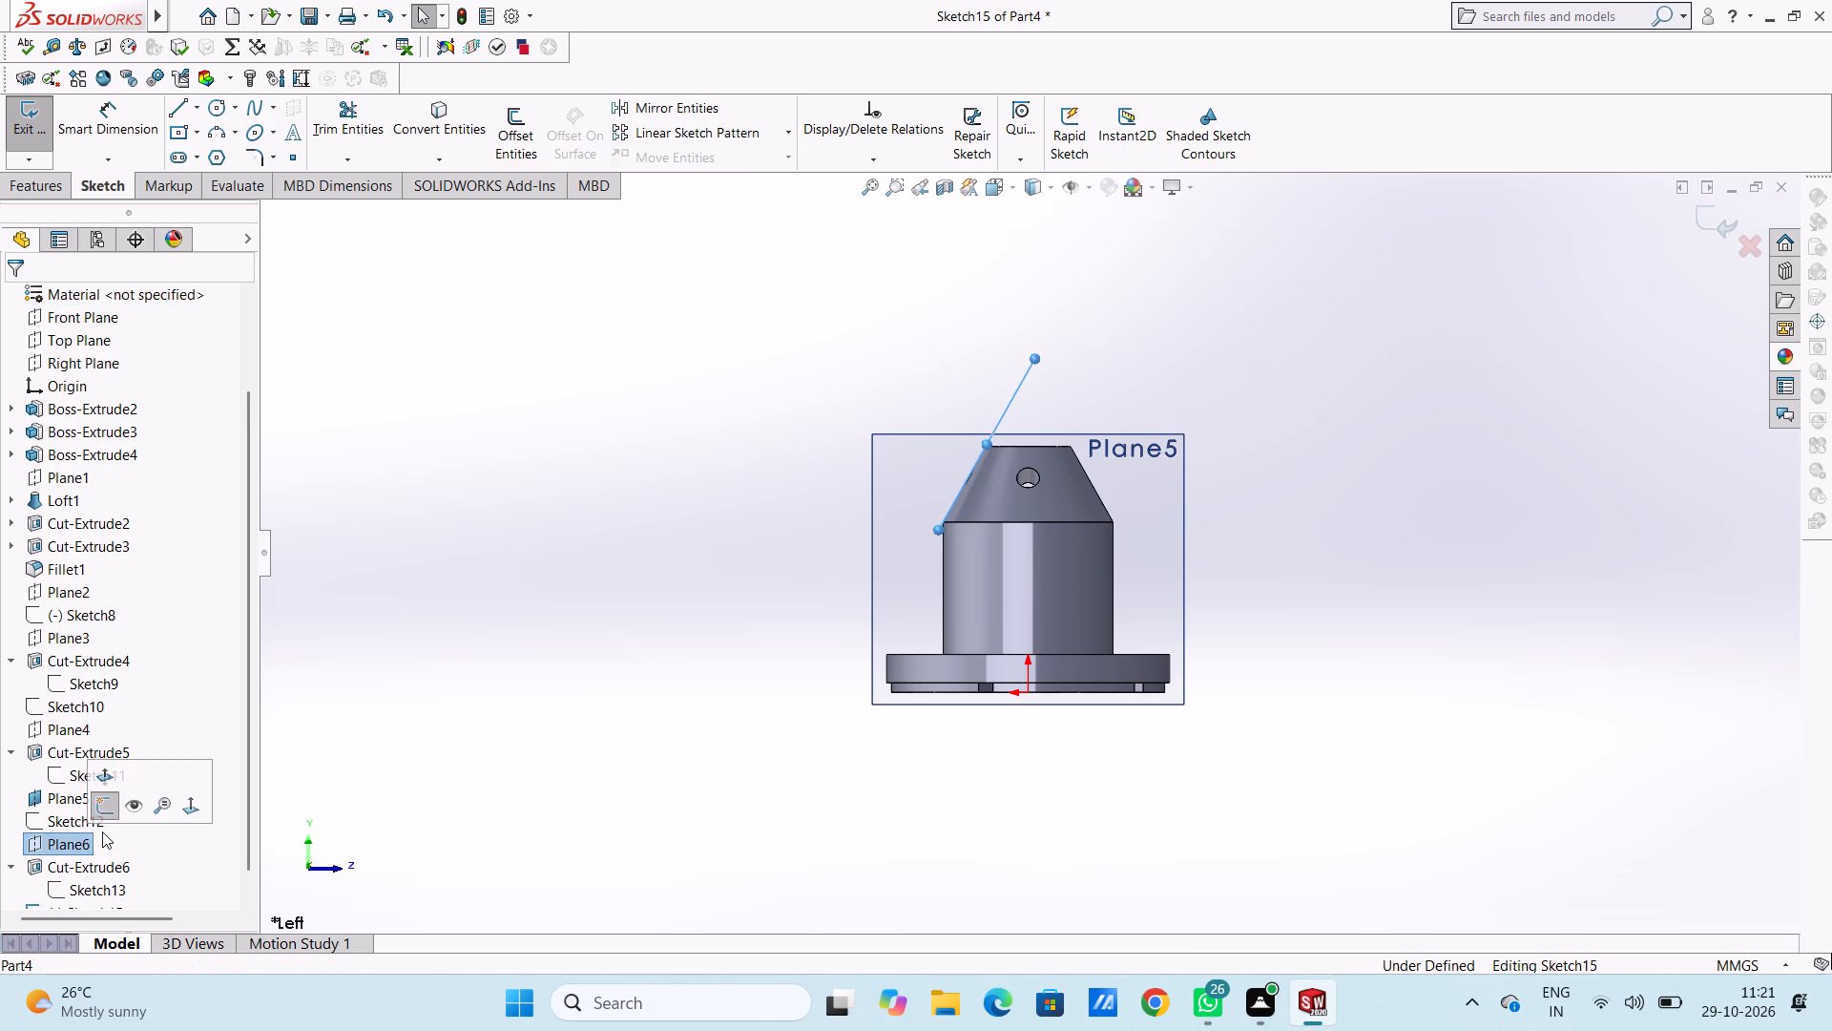
click(130, 805)
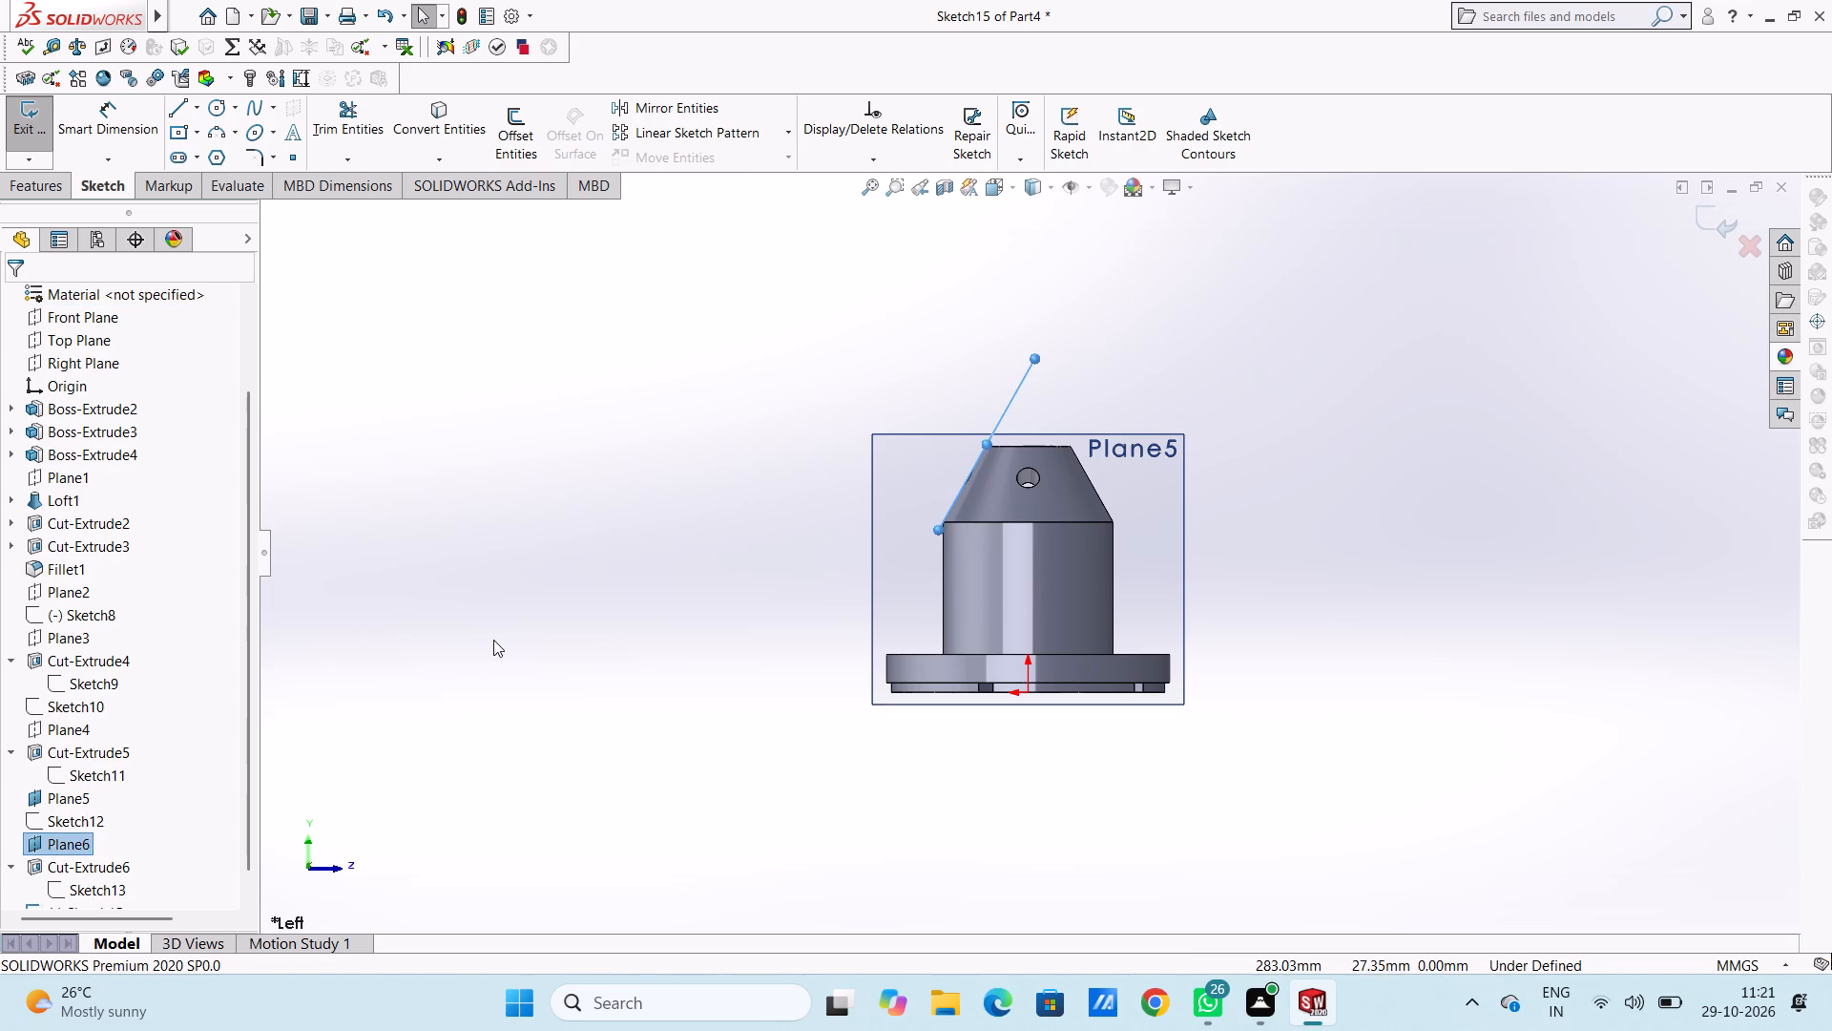
click(493, 640)
middle_drag(533, 583, 497, 583)
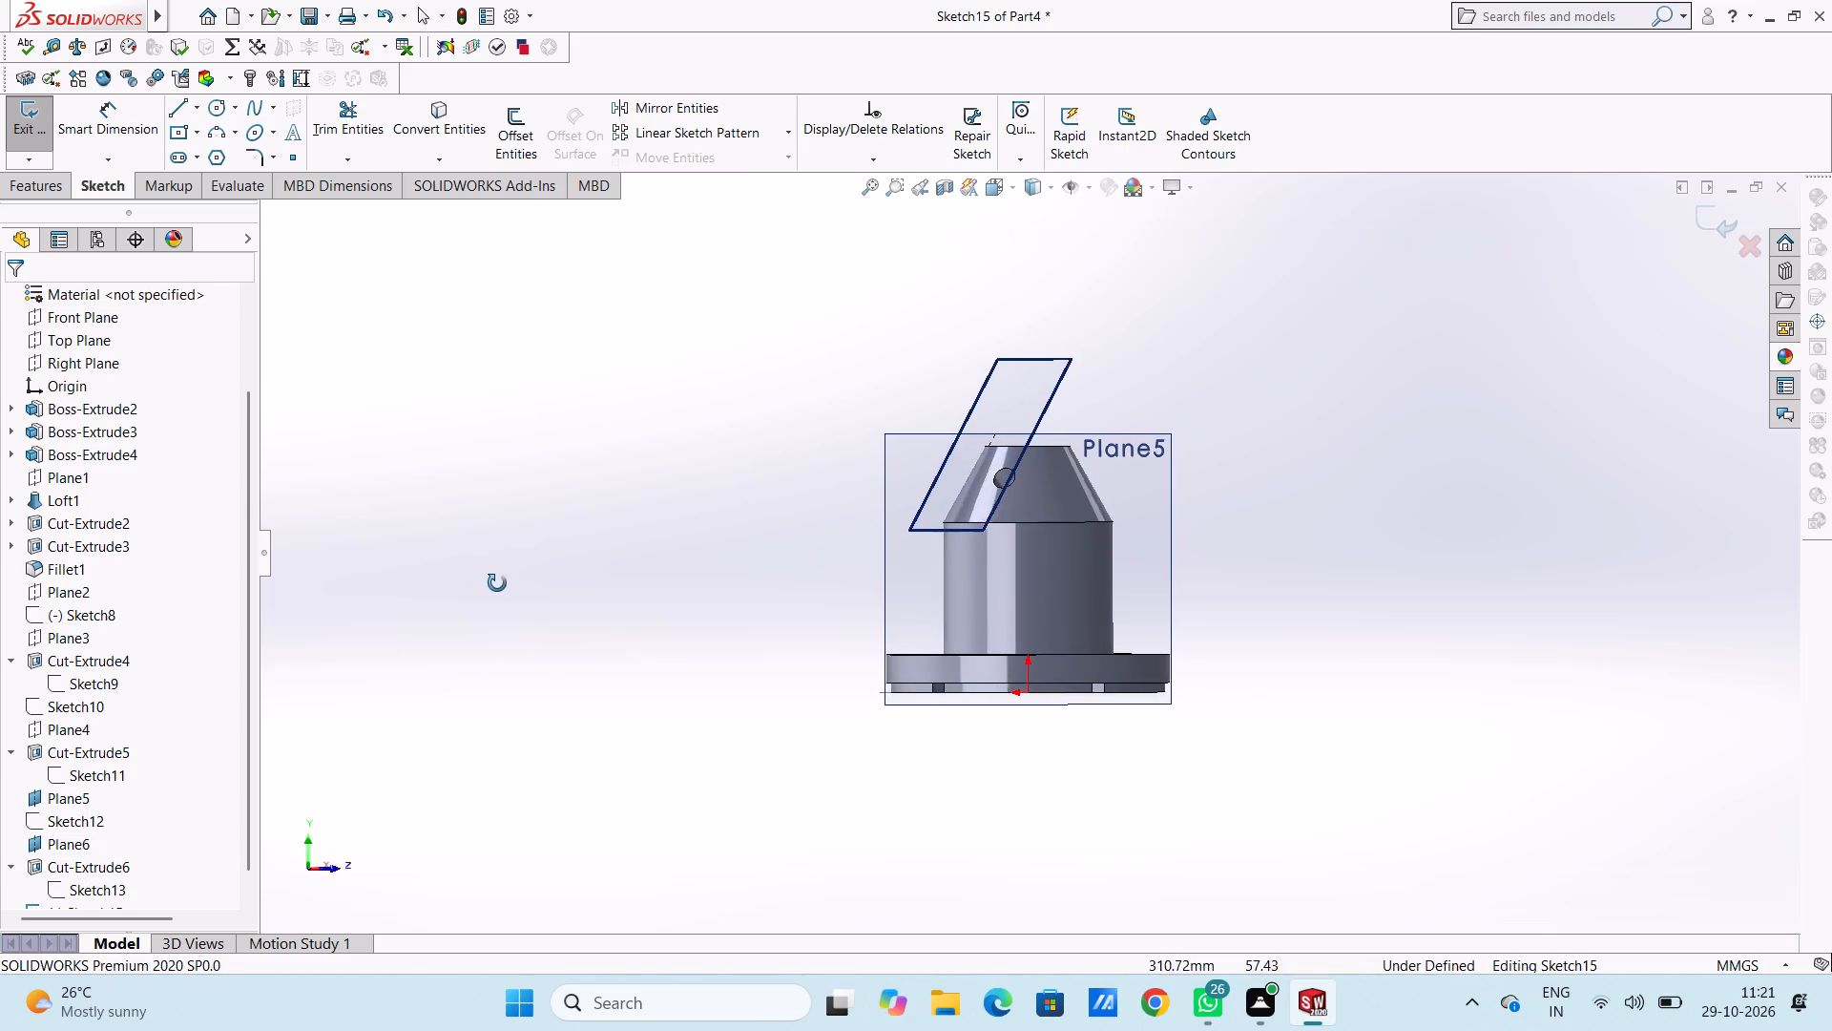
middle_drag(497, 583, 552, 611)
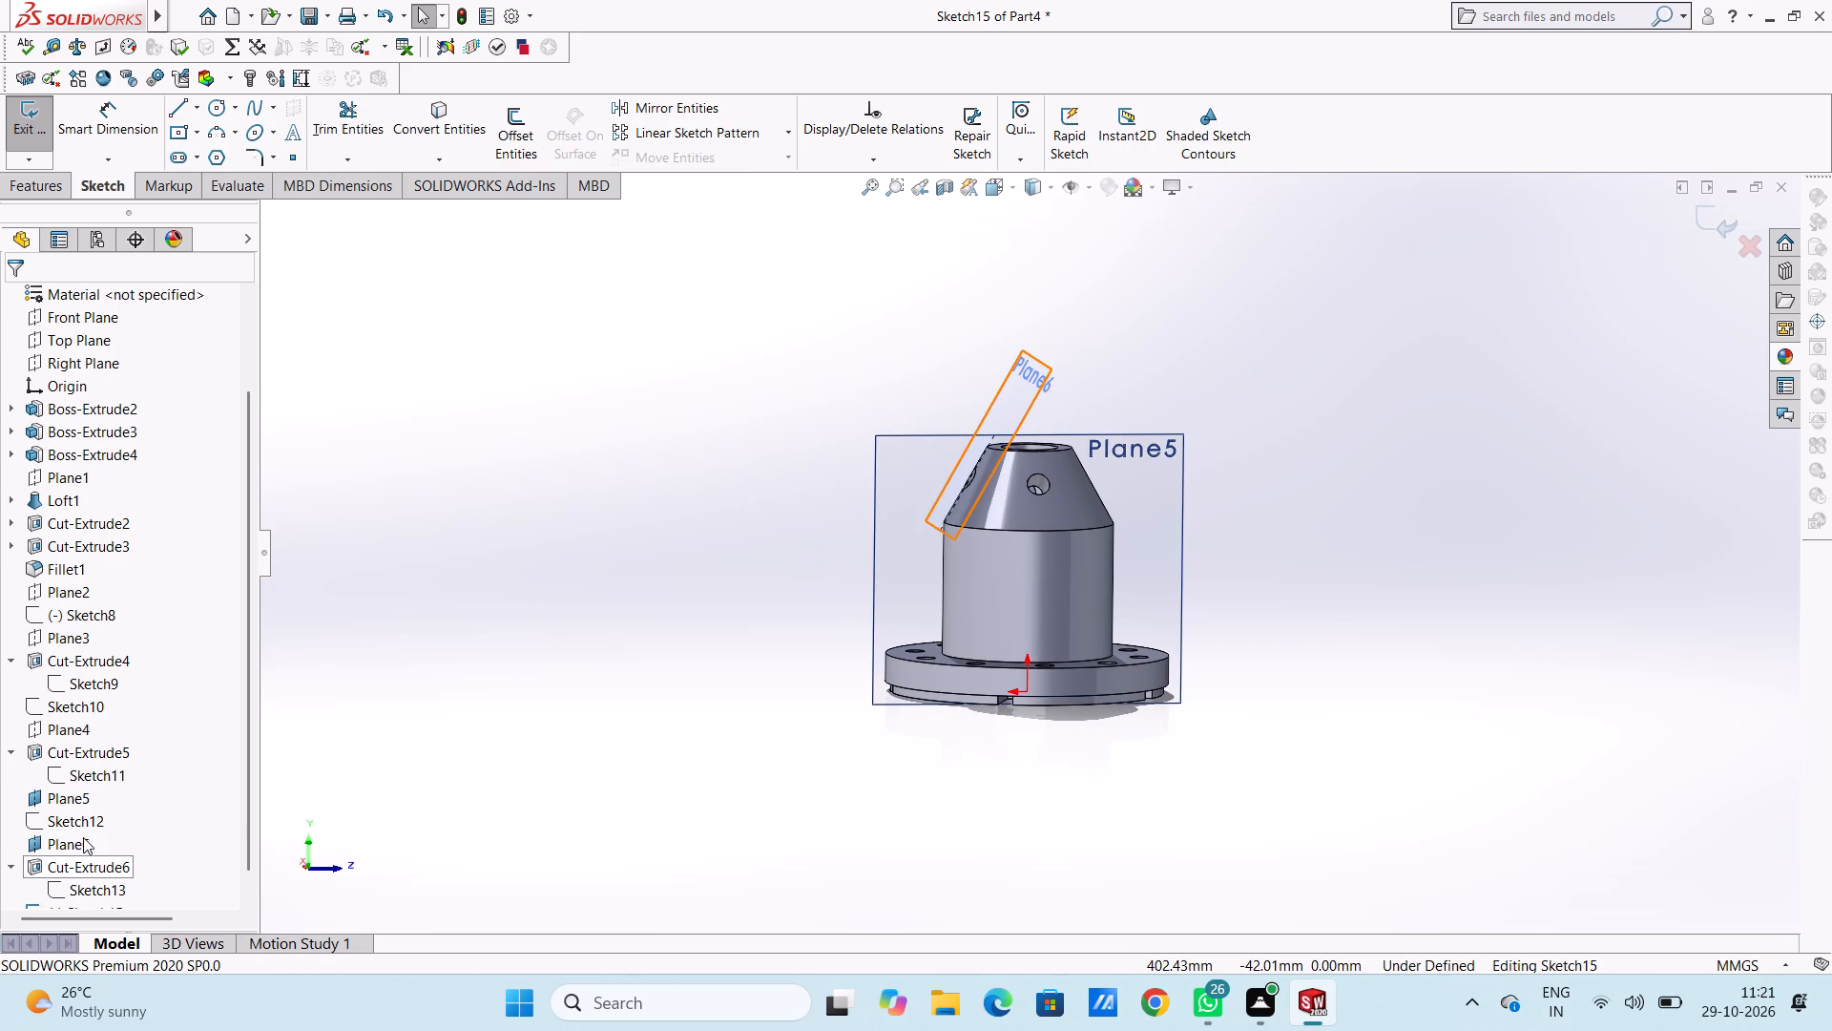
click(83, 836)
click(135, 808)
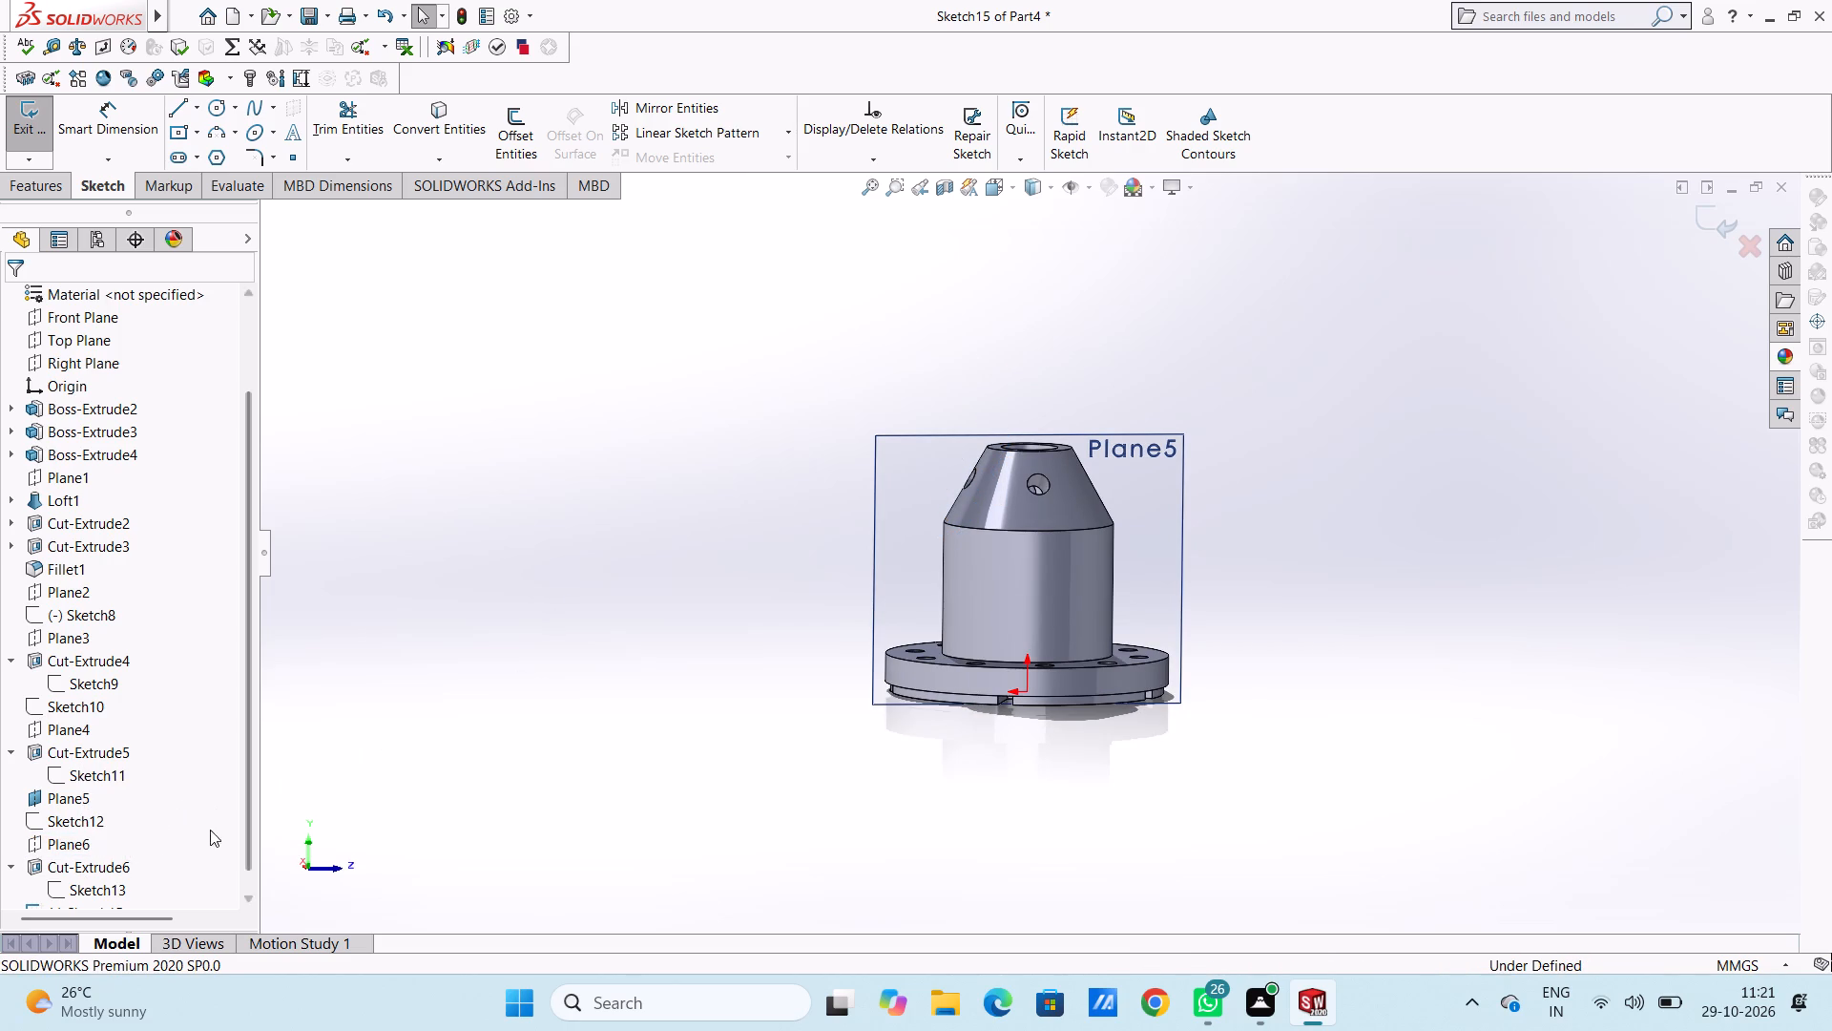
scroll(129, 863, down, 3)
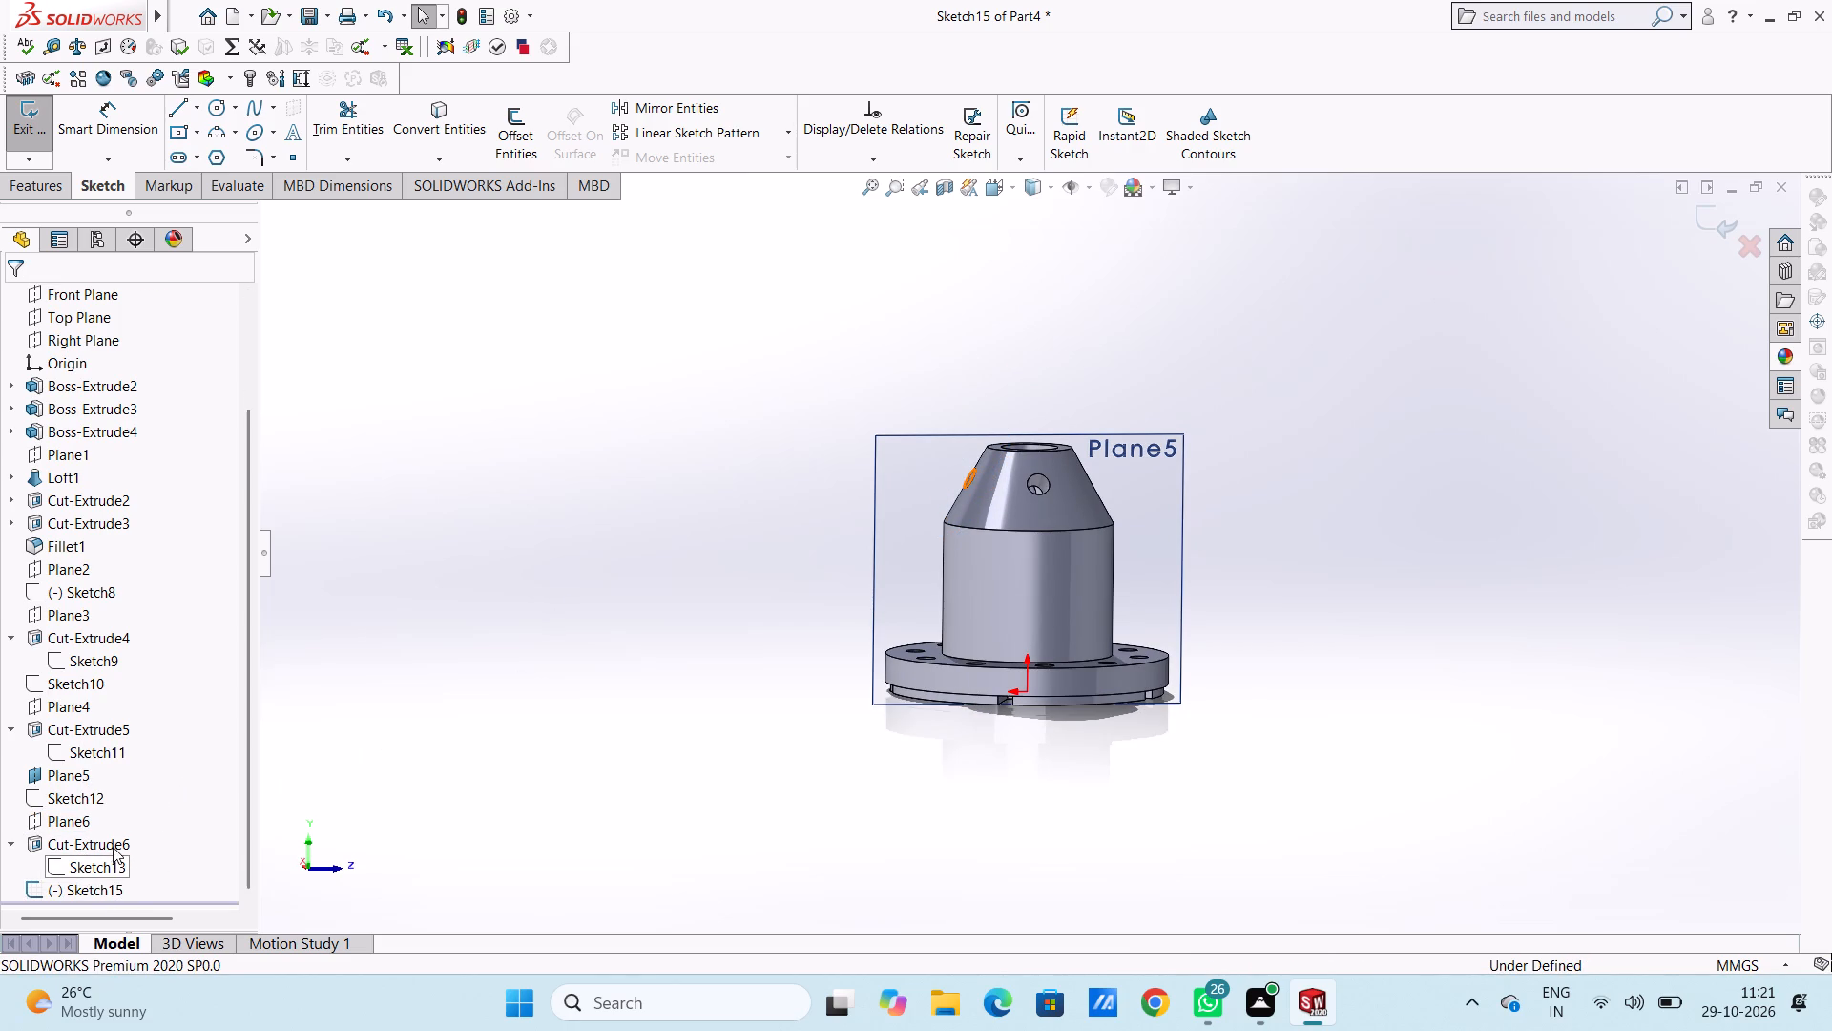
Show Sketch12's slanted line as a reference and orient the part to the Left view.
click(88, 798)
click(104, 768)
click(327, 761)
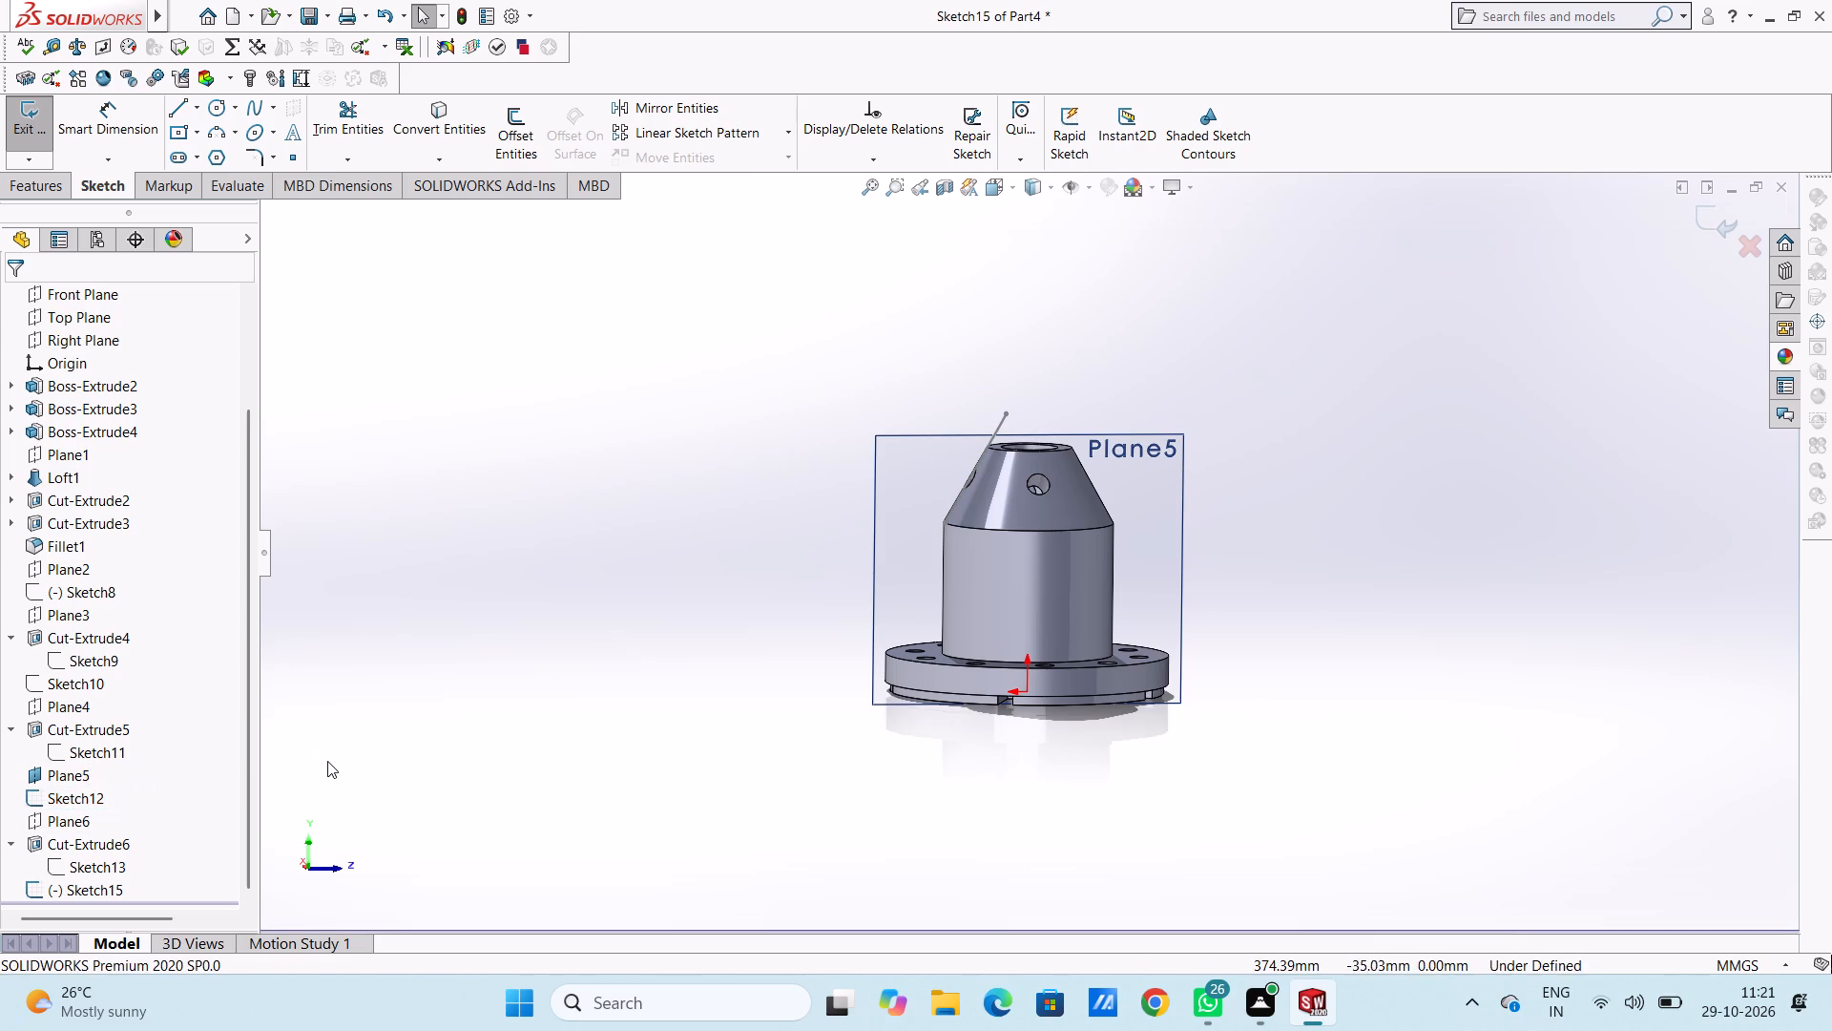
key(ctrl+3)
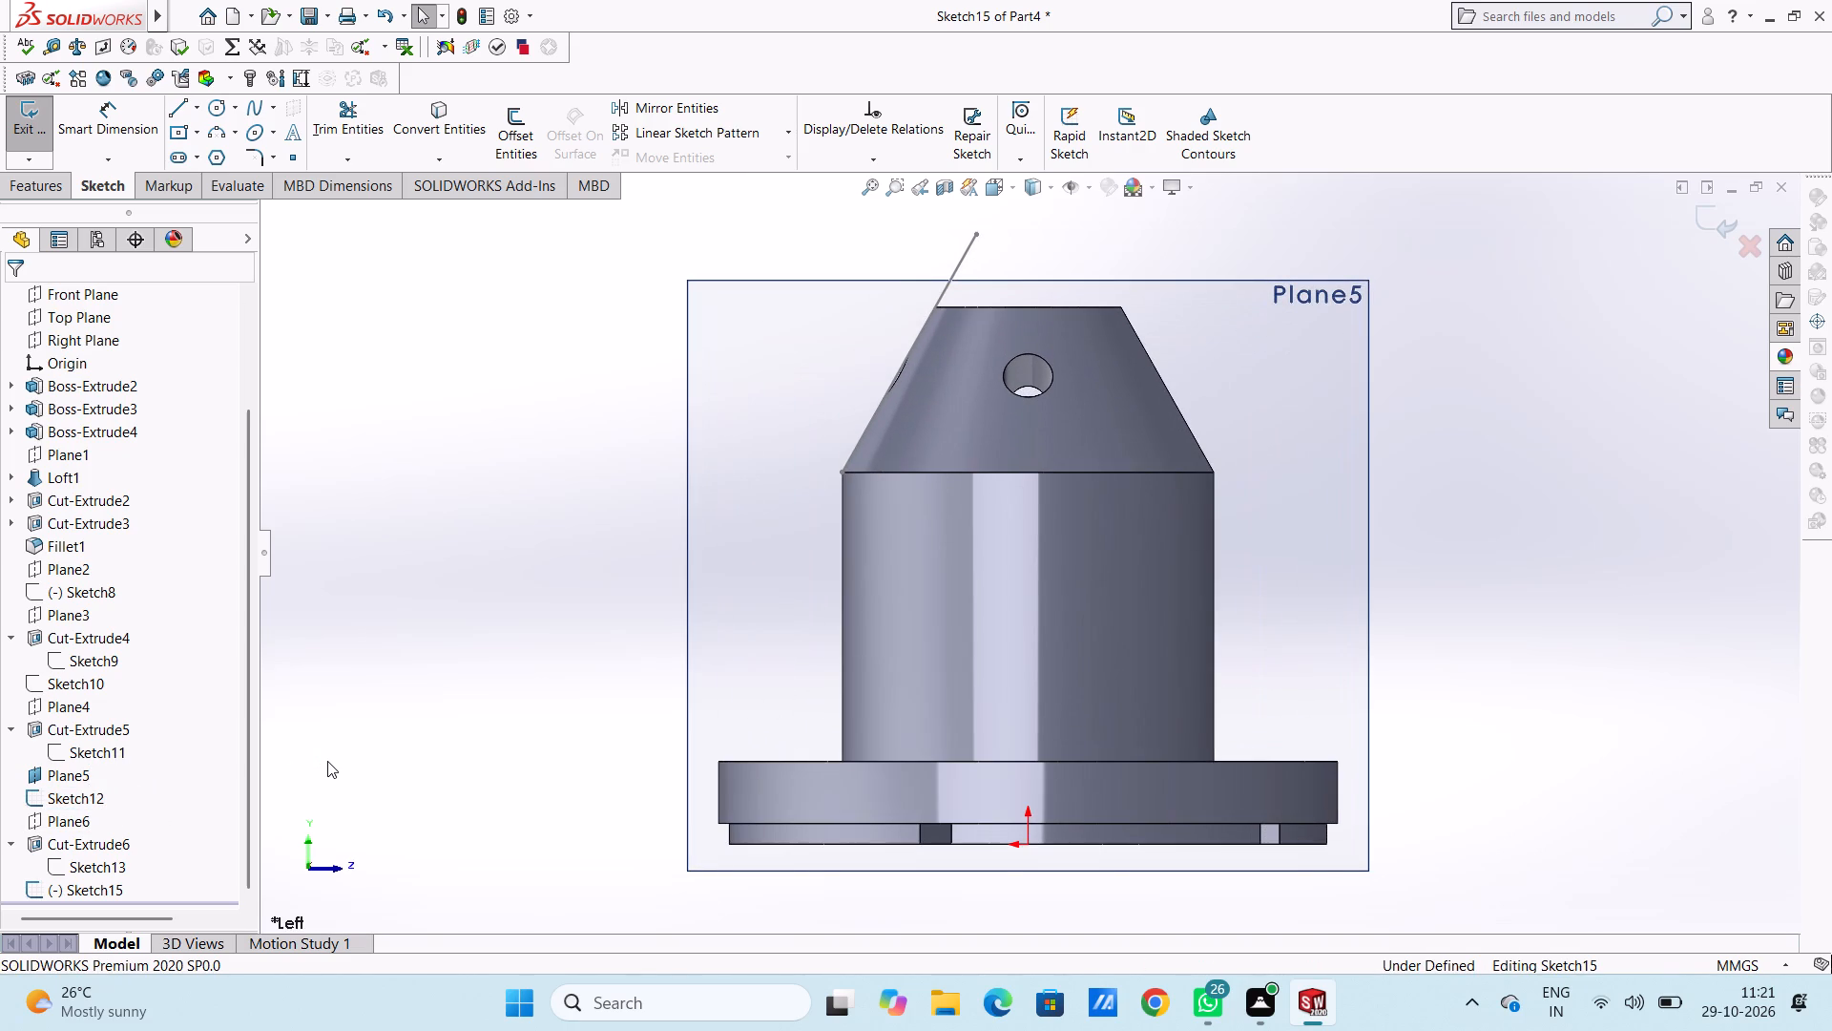
Sketch a line about 66 mm long from the taper's base corner opposite Sketch12, along the slanted edge to the height of Sketch12's upper endpoint.
scroll(753, 593, up, 4)
scroll(1123, 408, down, 4)
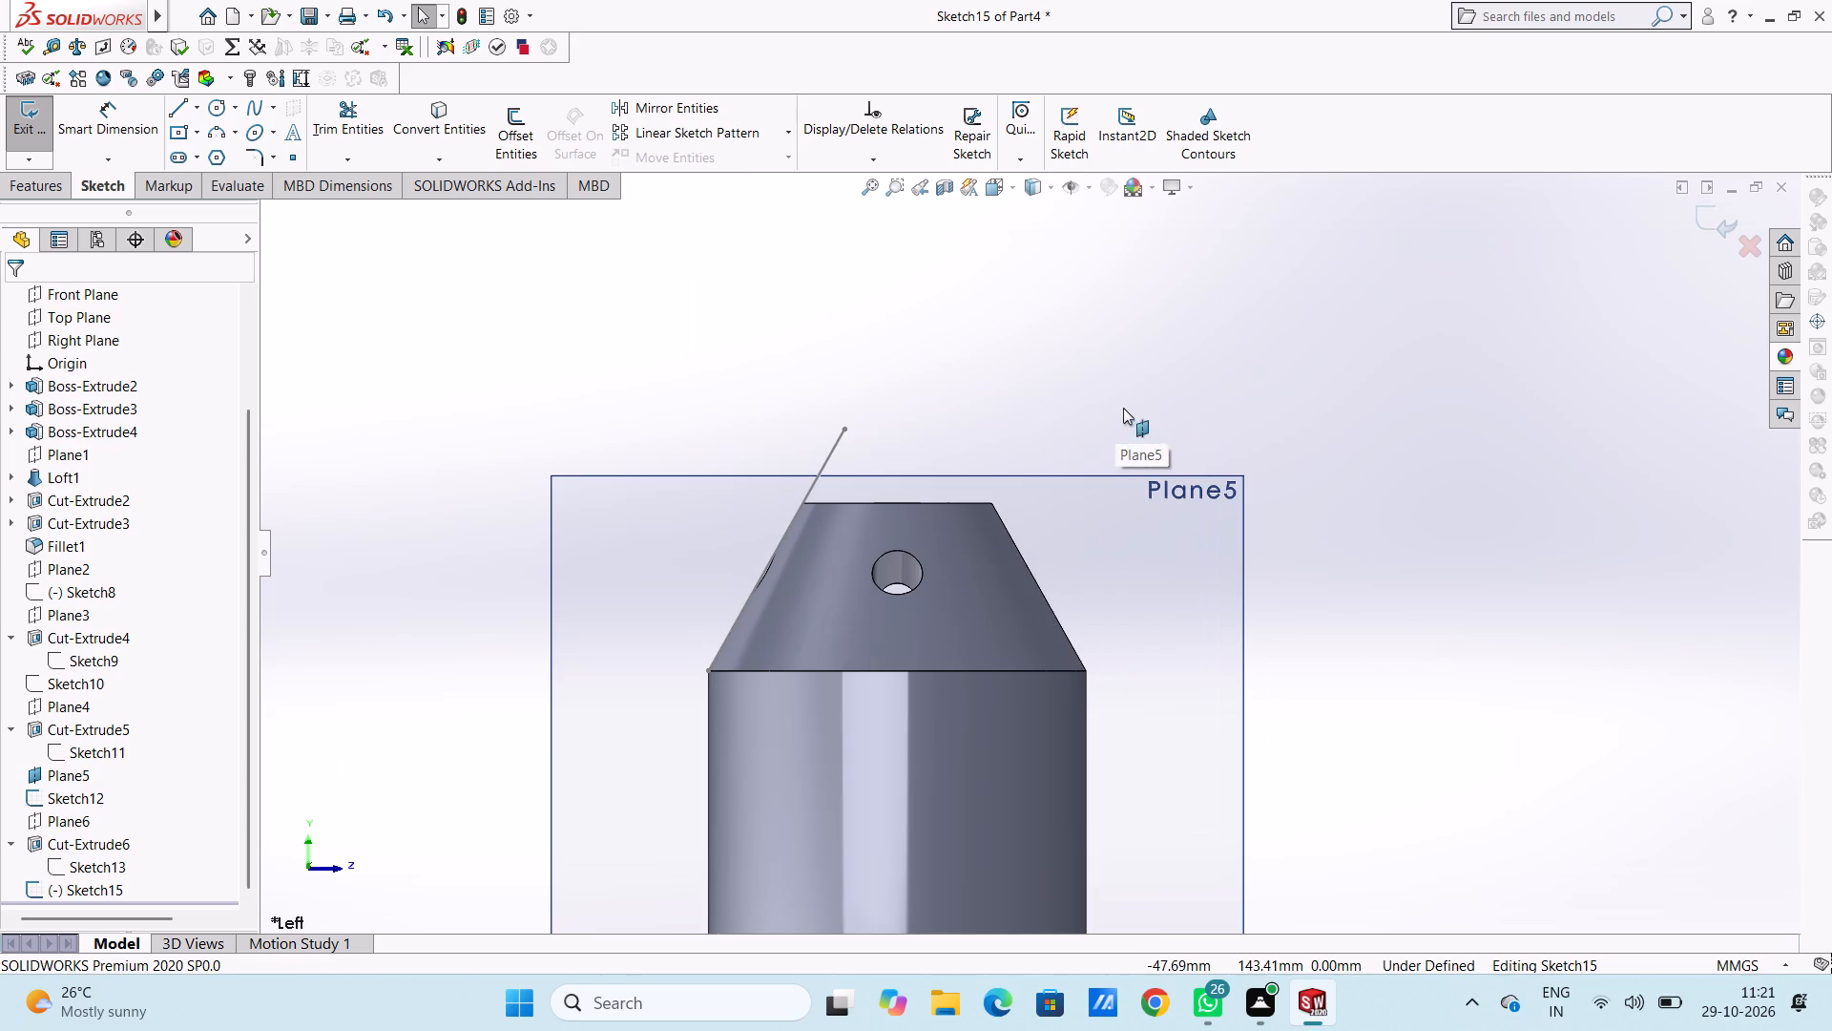
click(173, 108)
click(1087, 673)
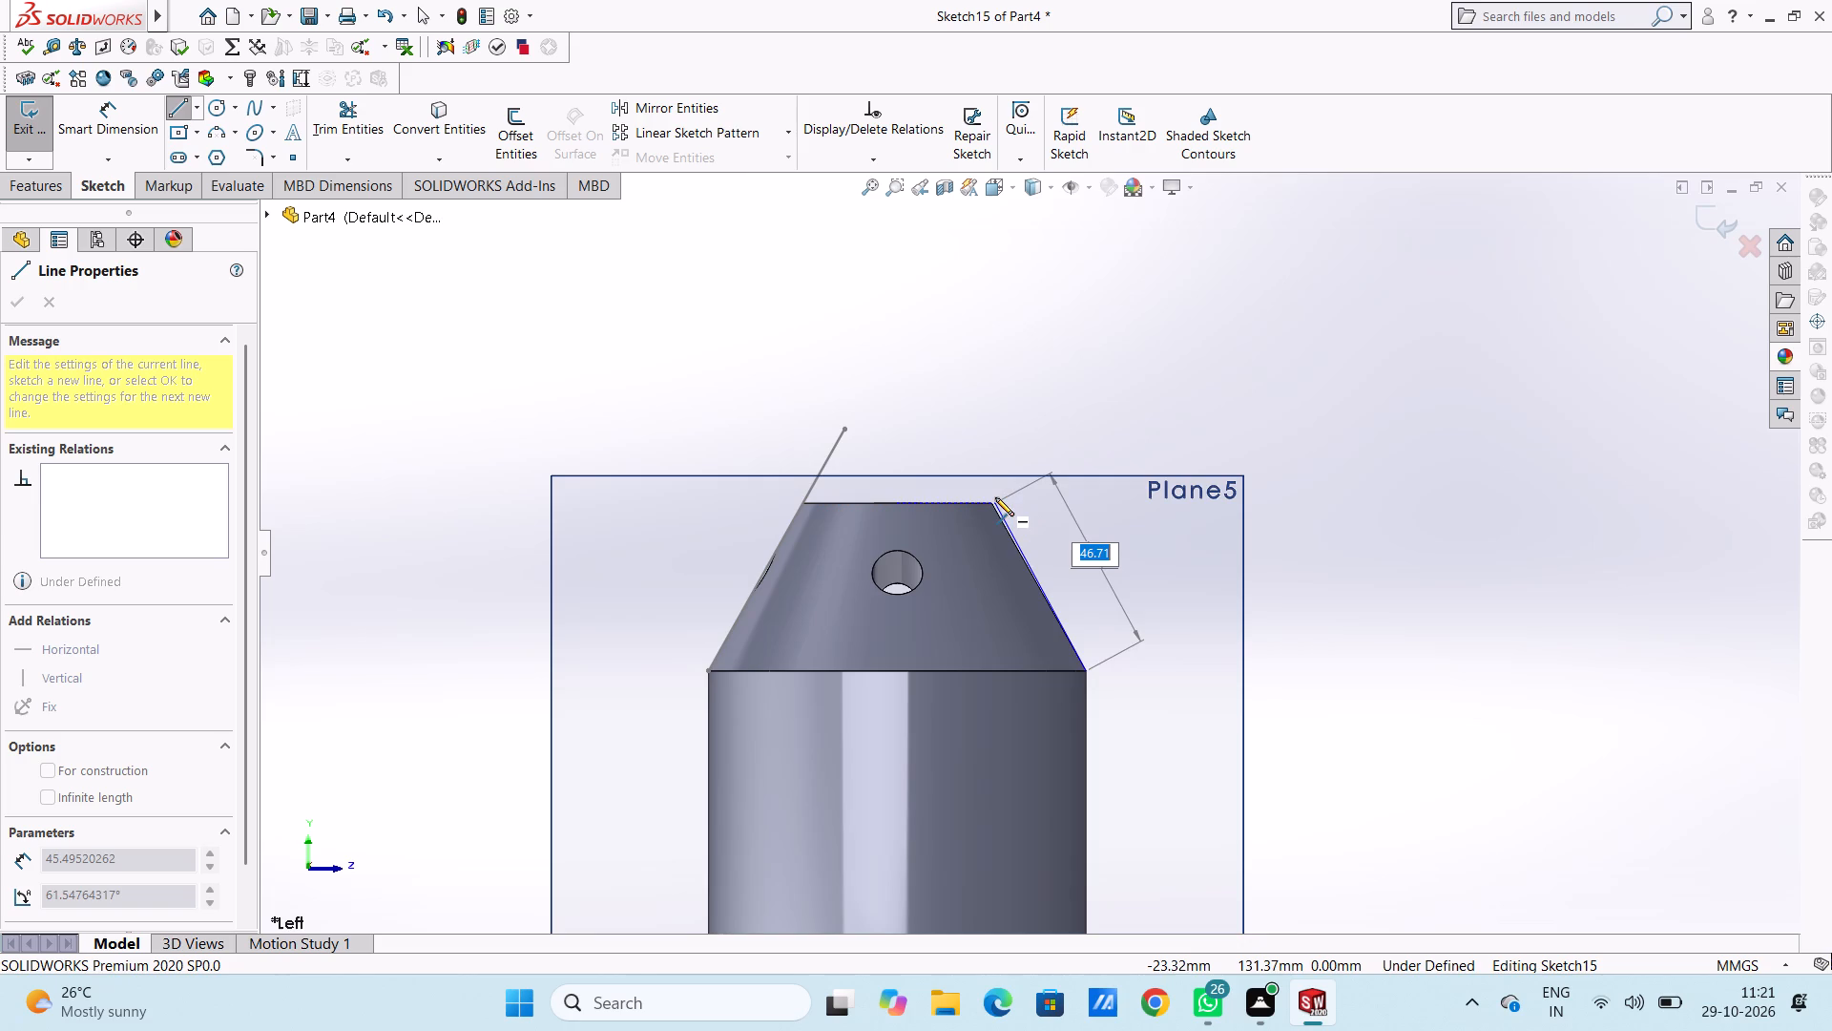
scroll(988, 523, down, 5)
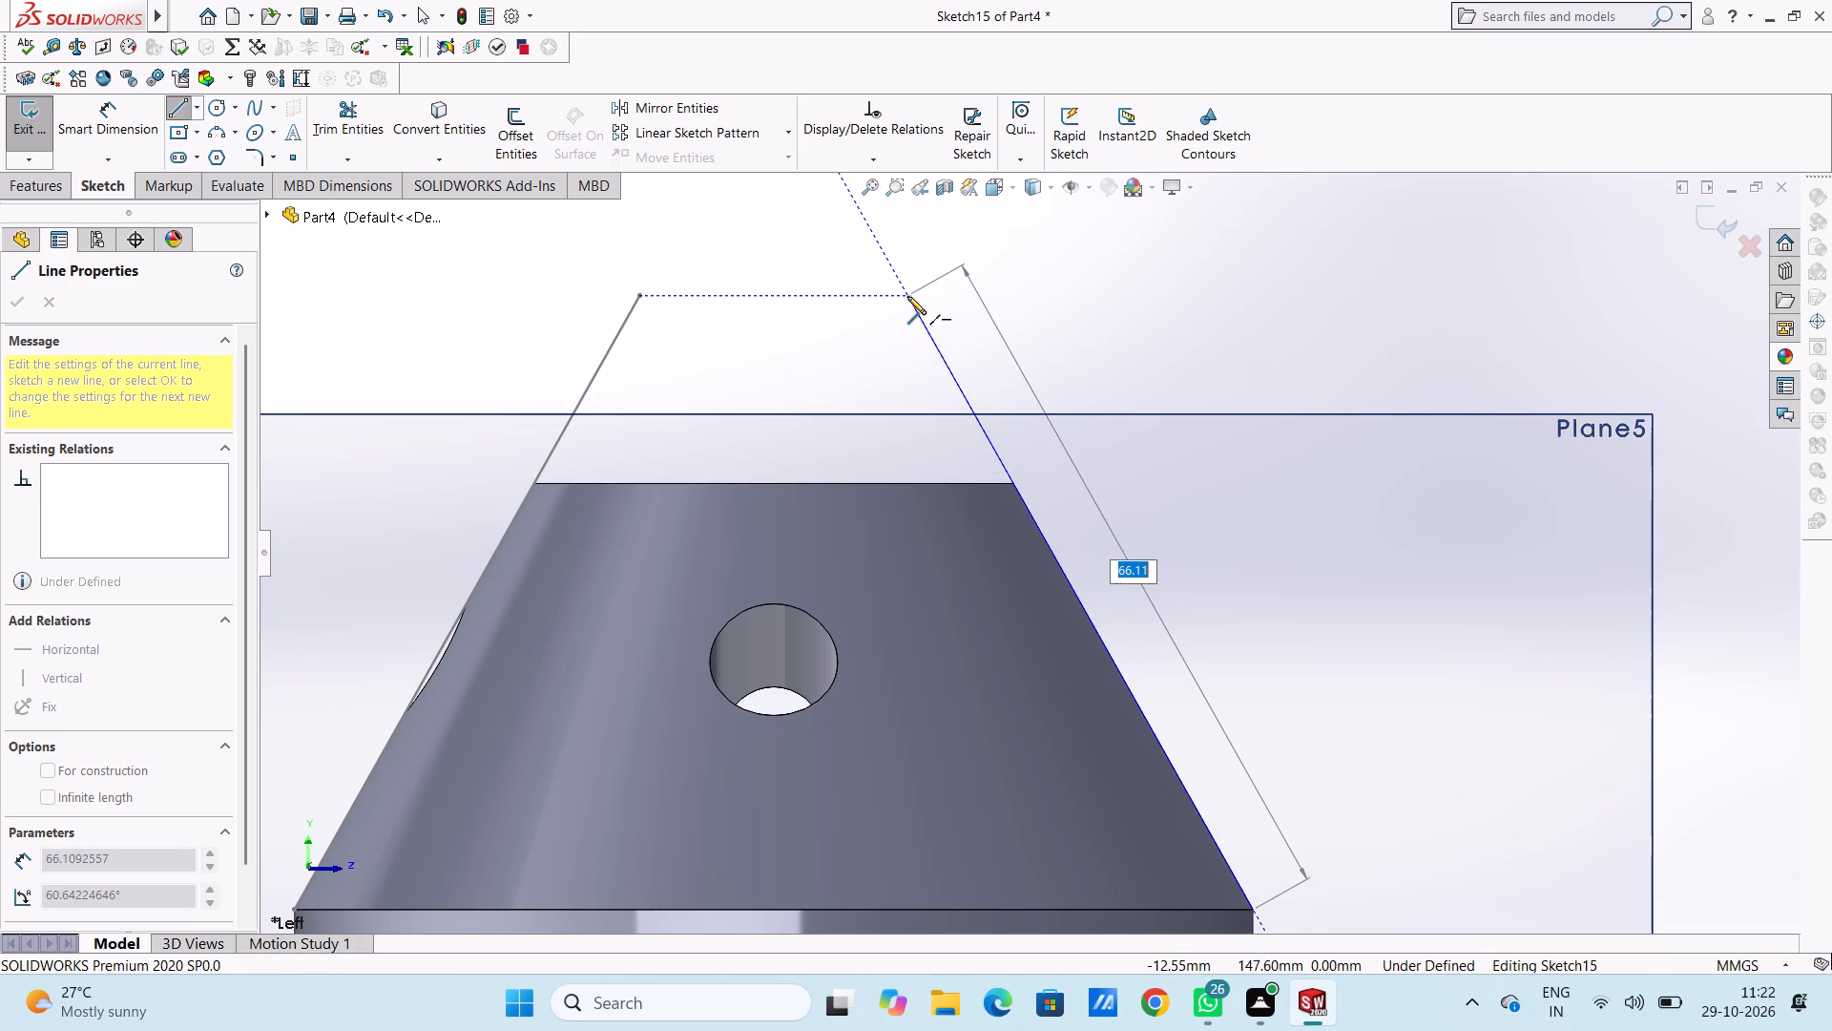
click(907, 296)
right_click(1190, 259)
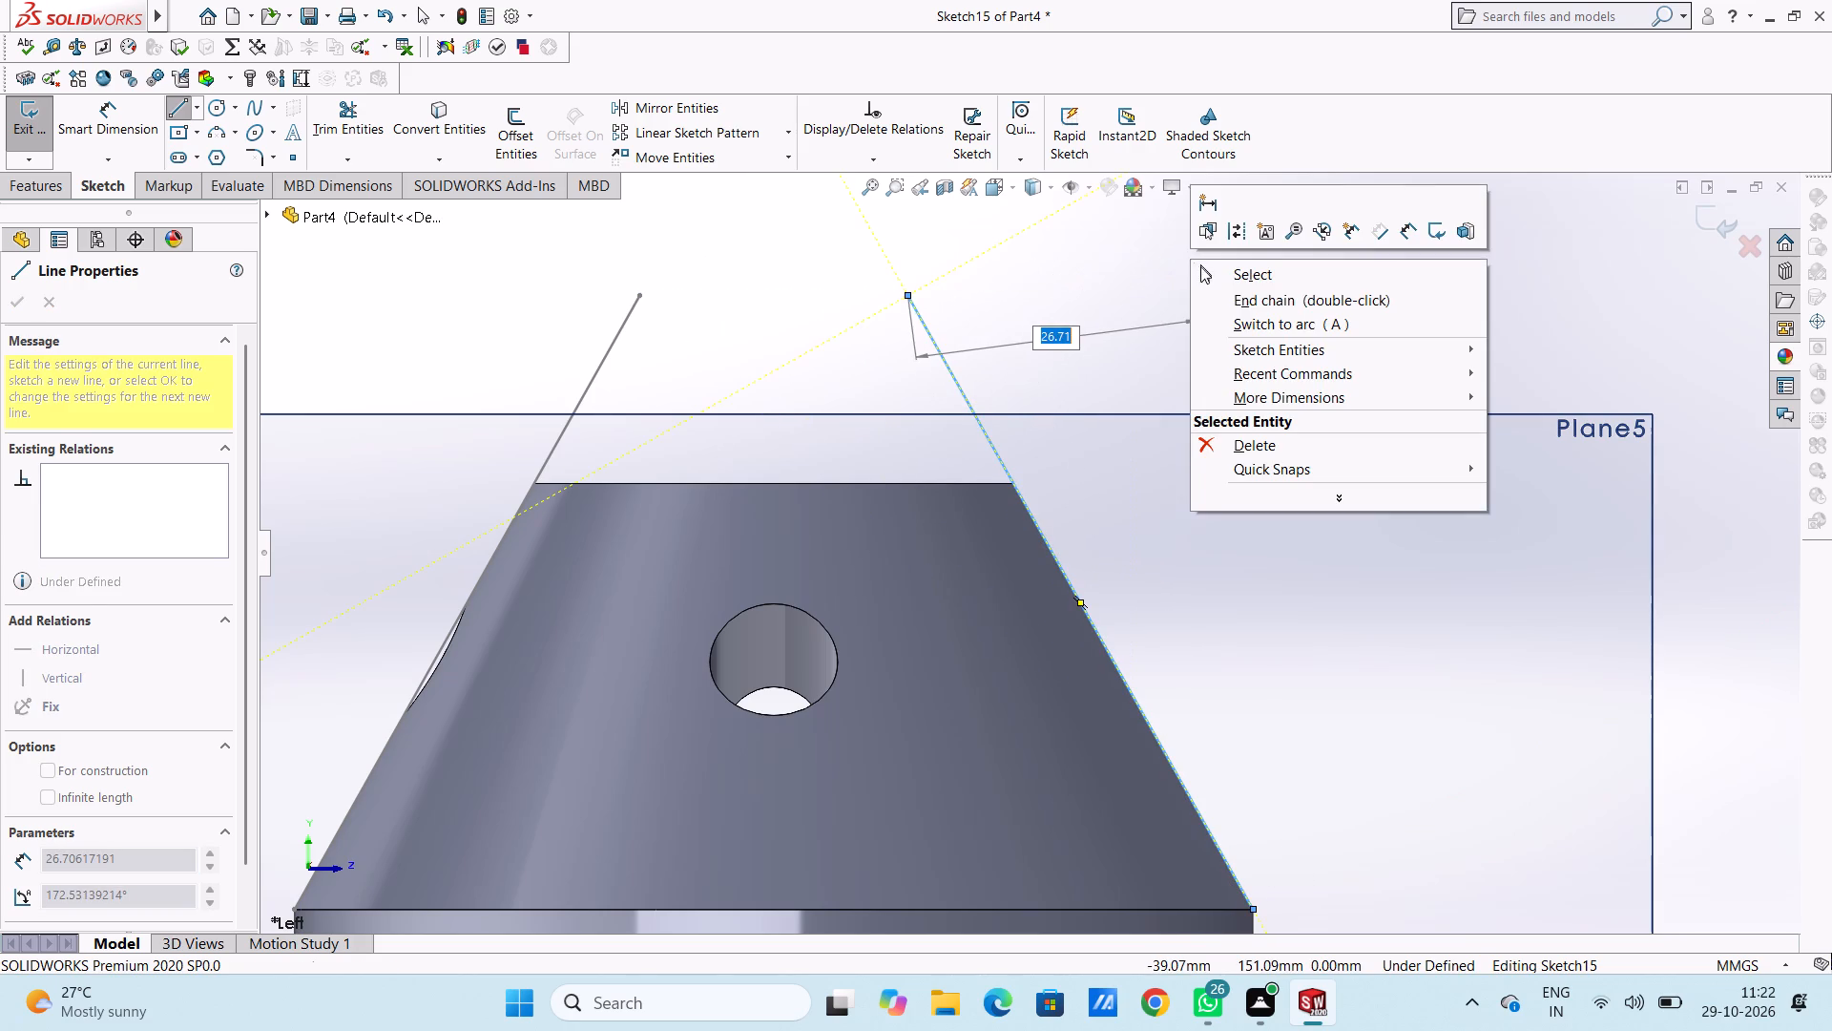
click(1215, 272)
click(1114, 306)
scroll(1046, 421, up, 5)
scroll(990, 606, up, 4)
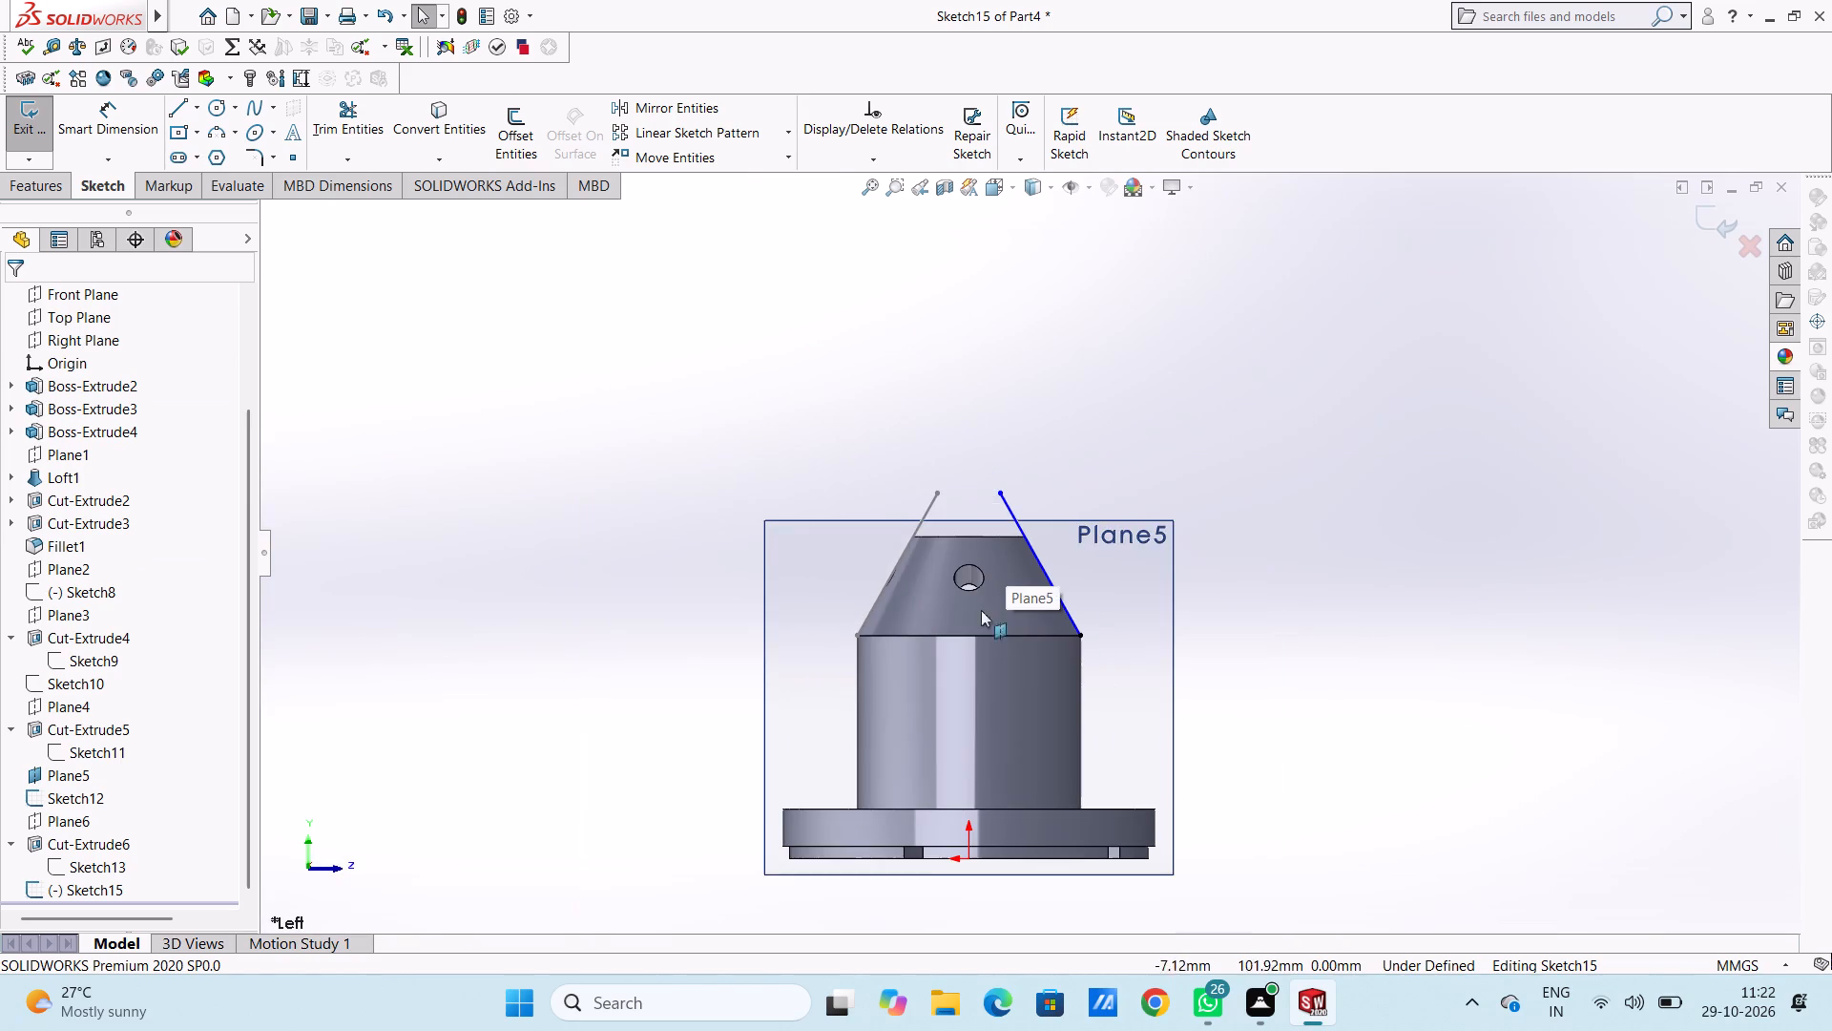
Hide the reference sketch Sketch12.
scroll(968, 754, down, 2)
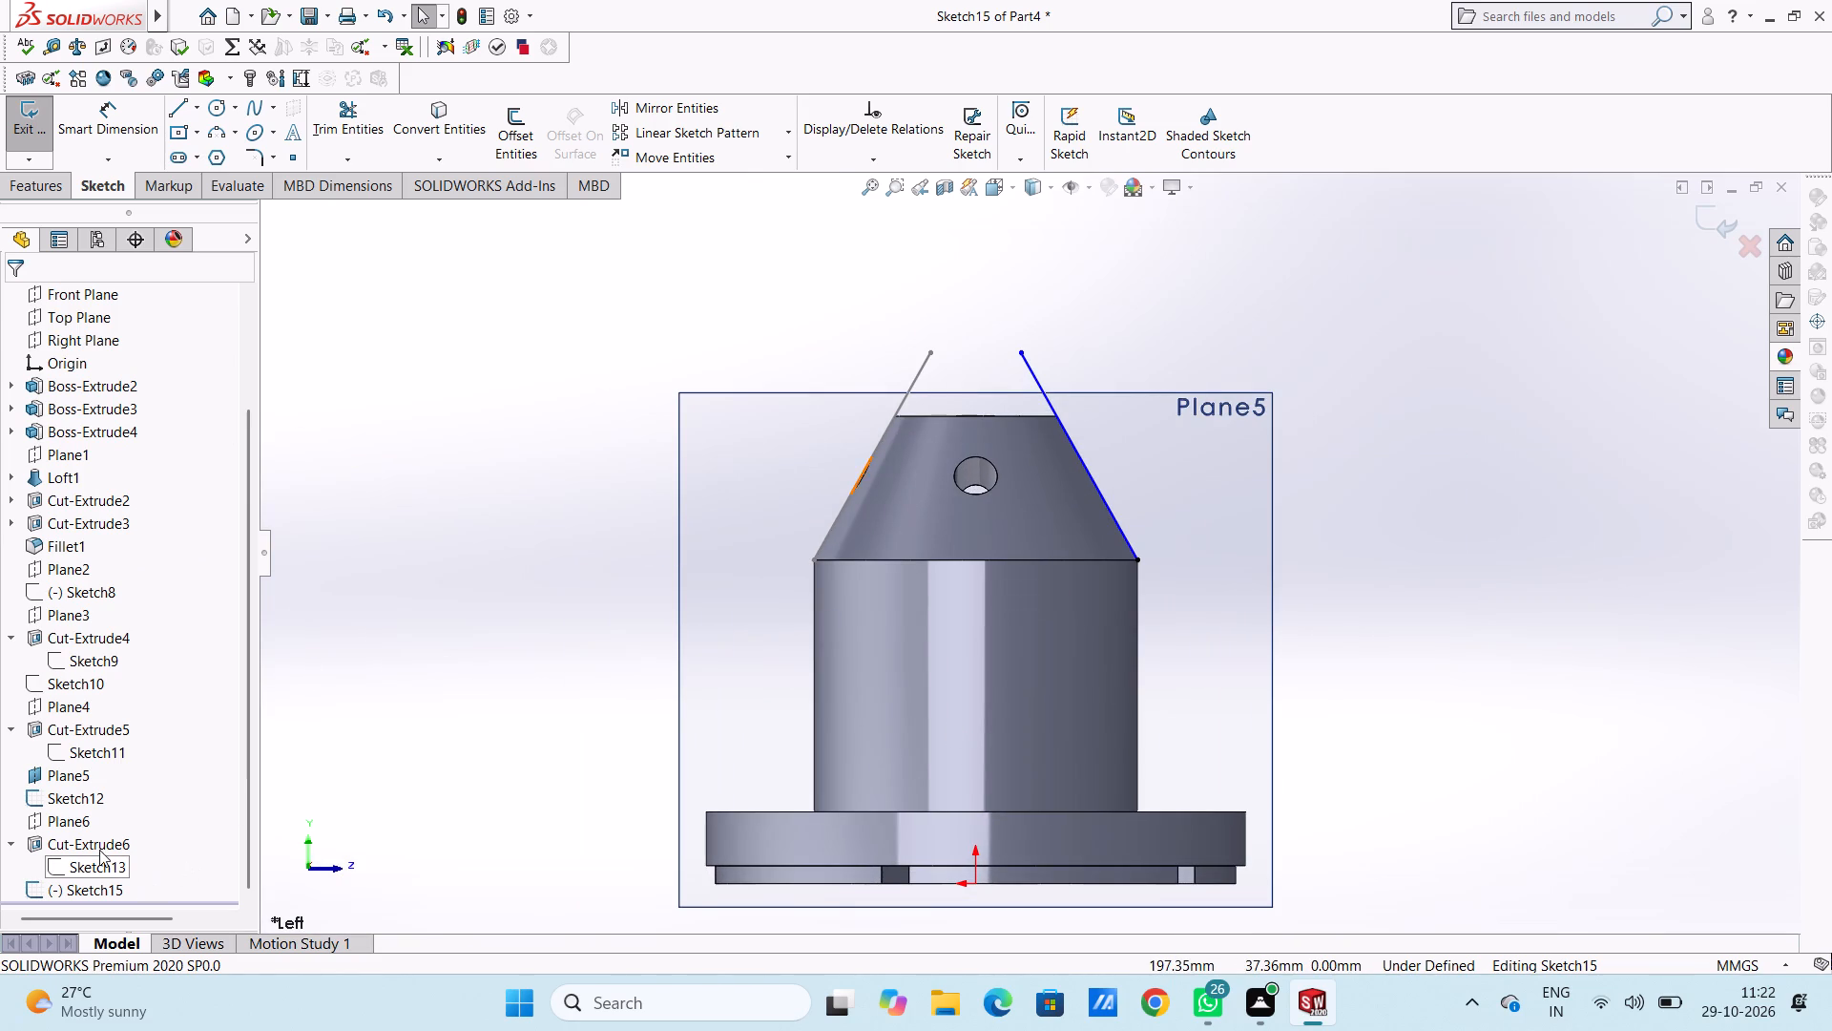
click(90, 793)
click(114, 765)
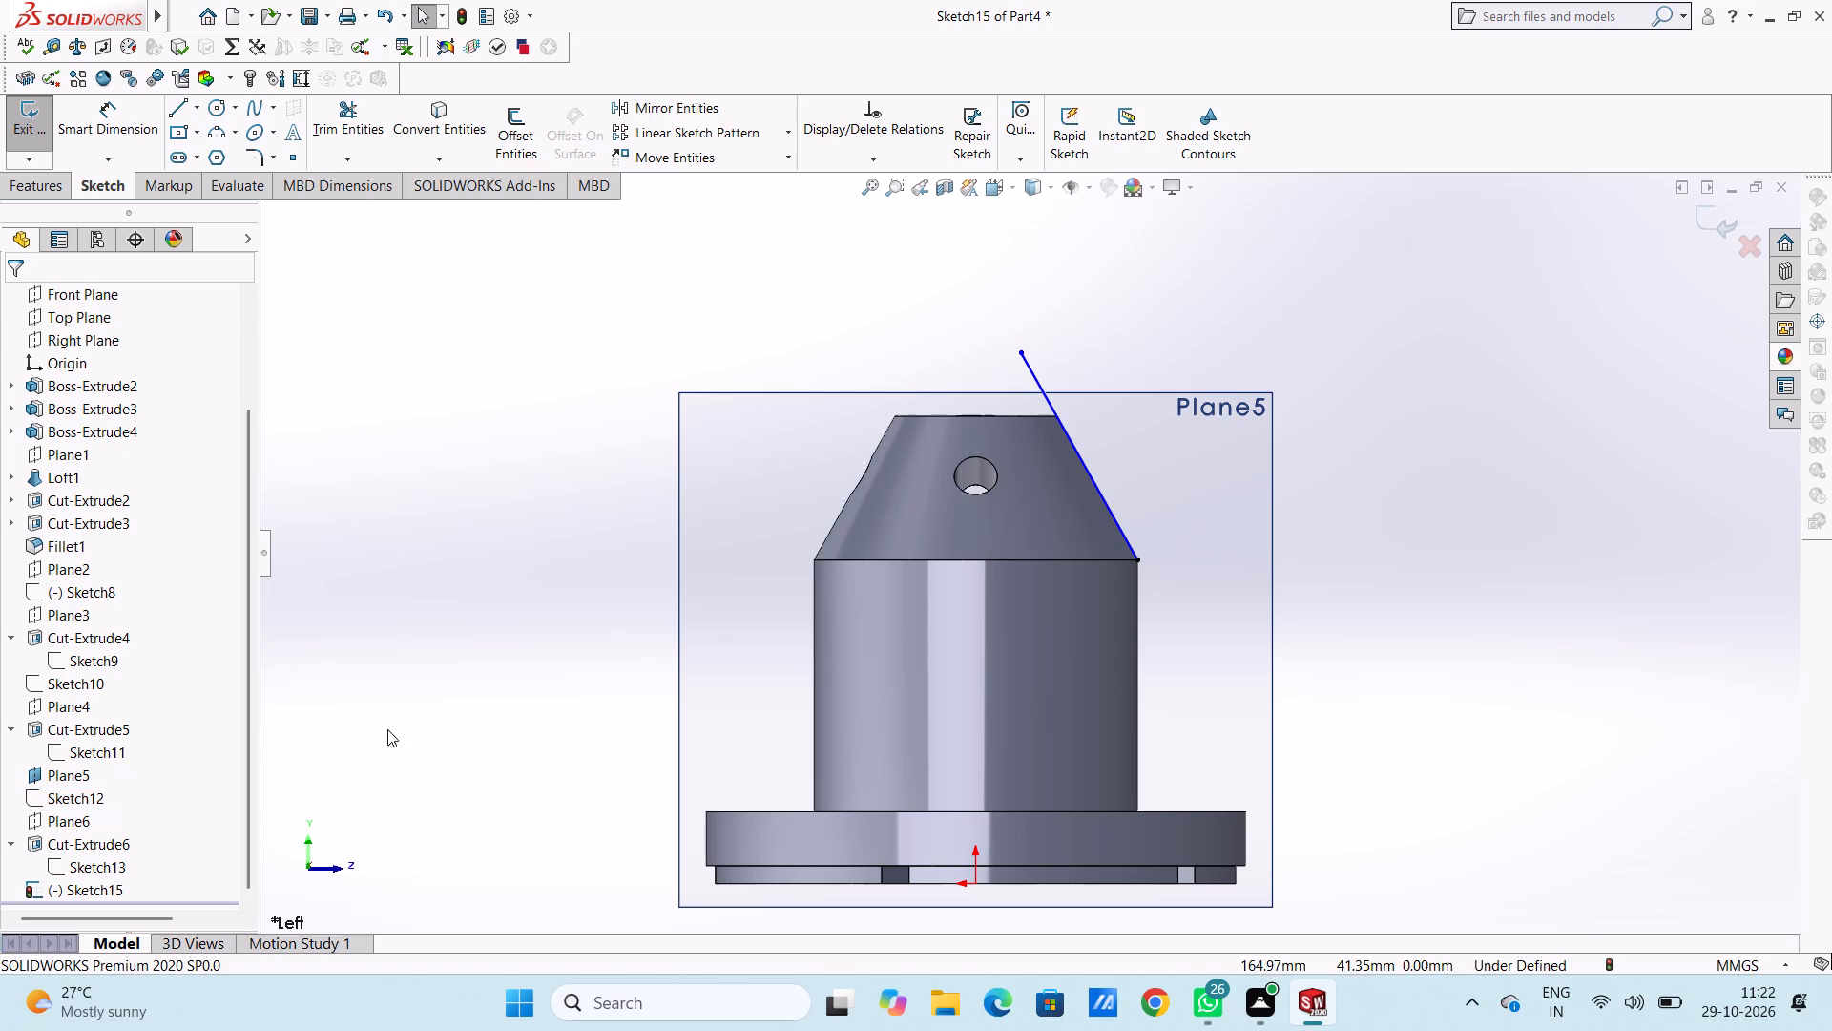
click(394, 720)
Dimension the new slanted line's vertical height and horizontal width, keeping both values as drawn.
click(121, 117)
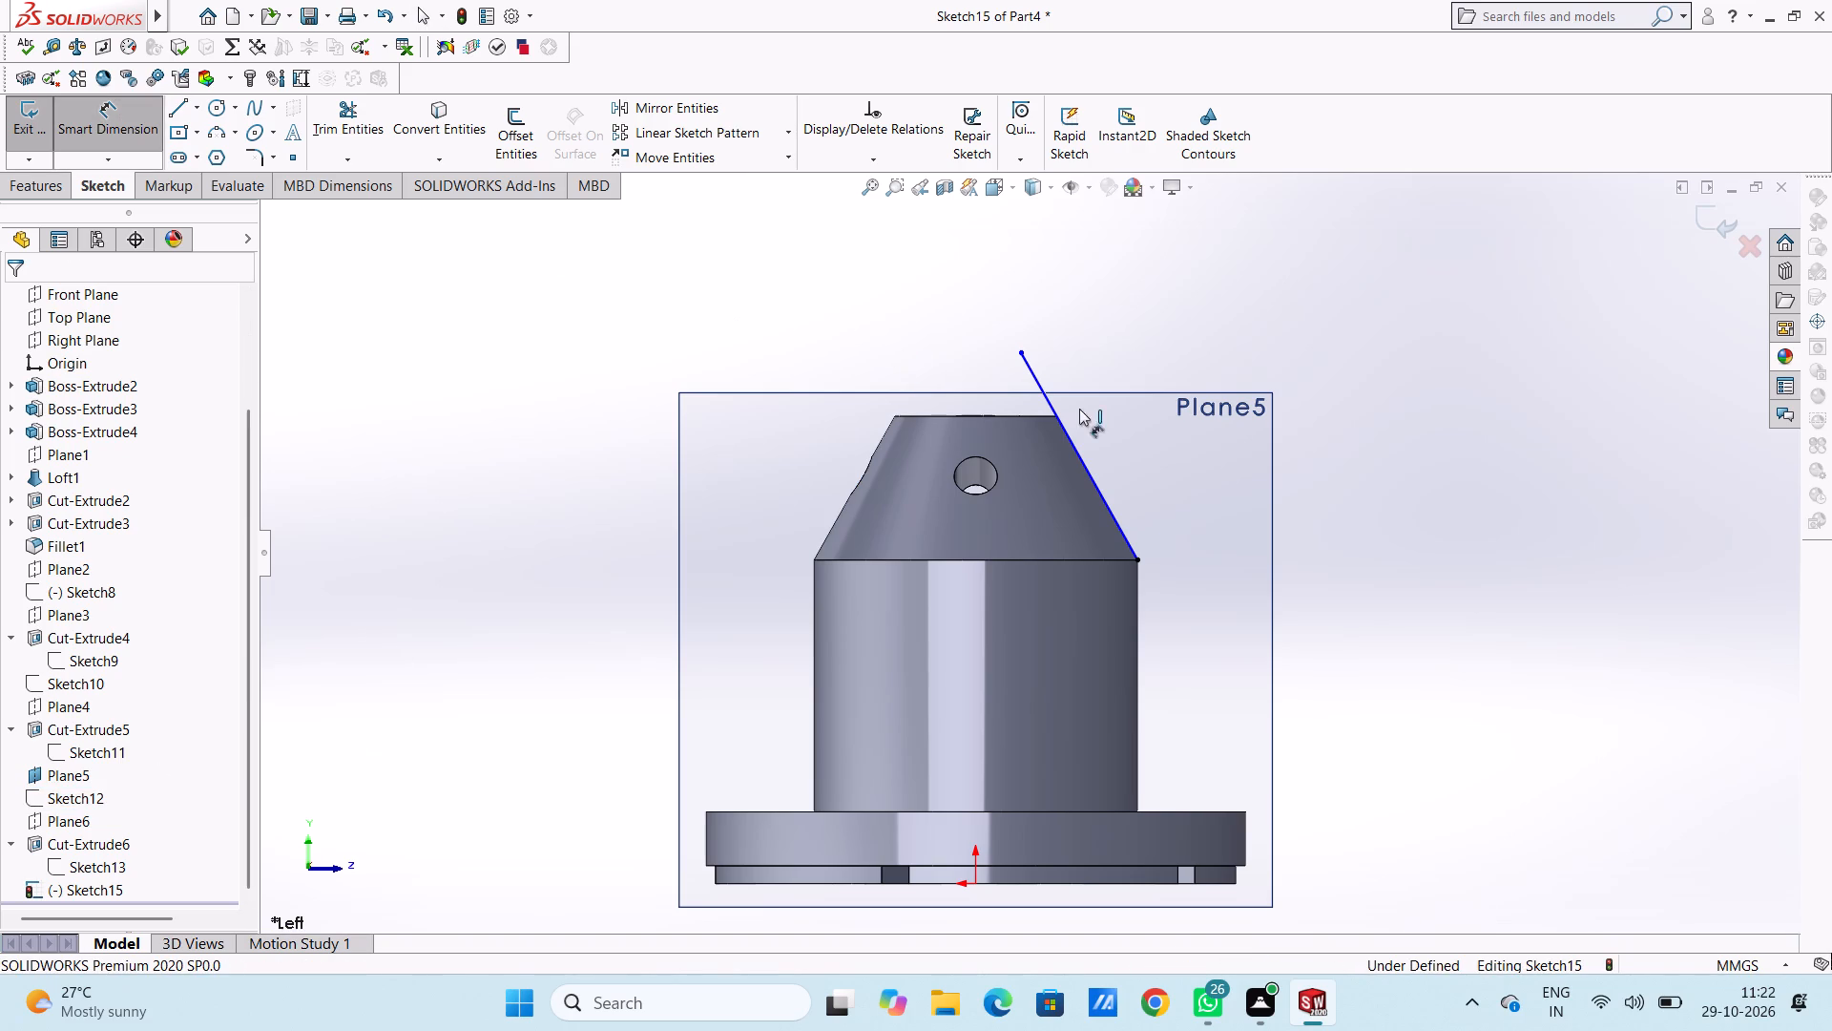
click(1031, 373)
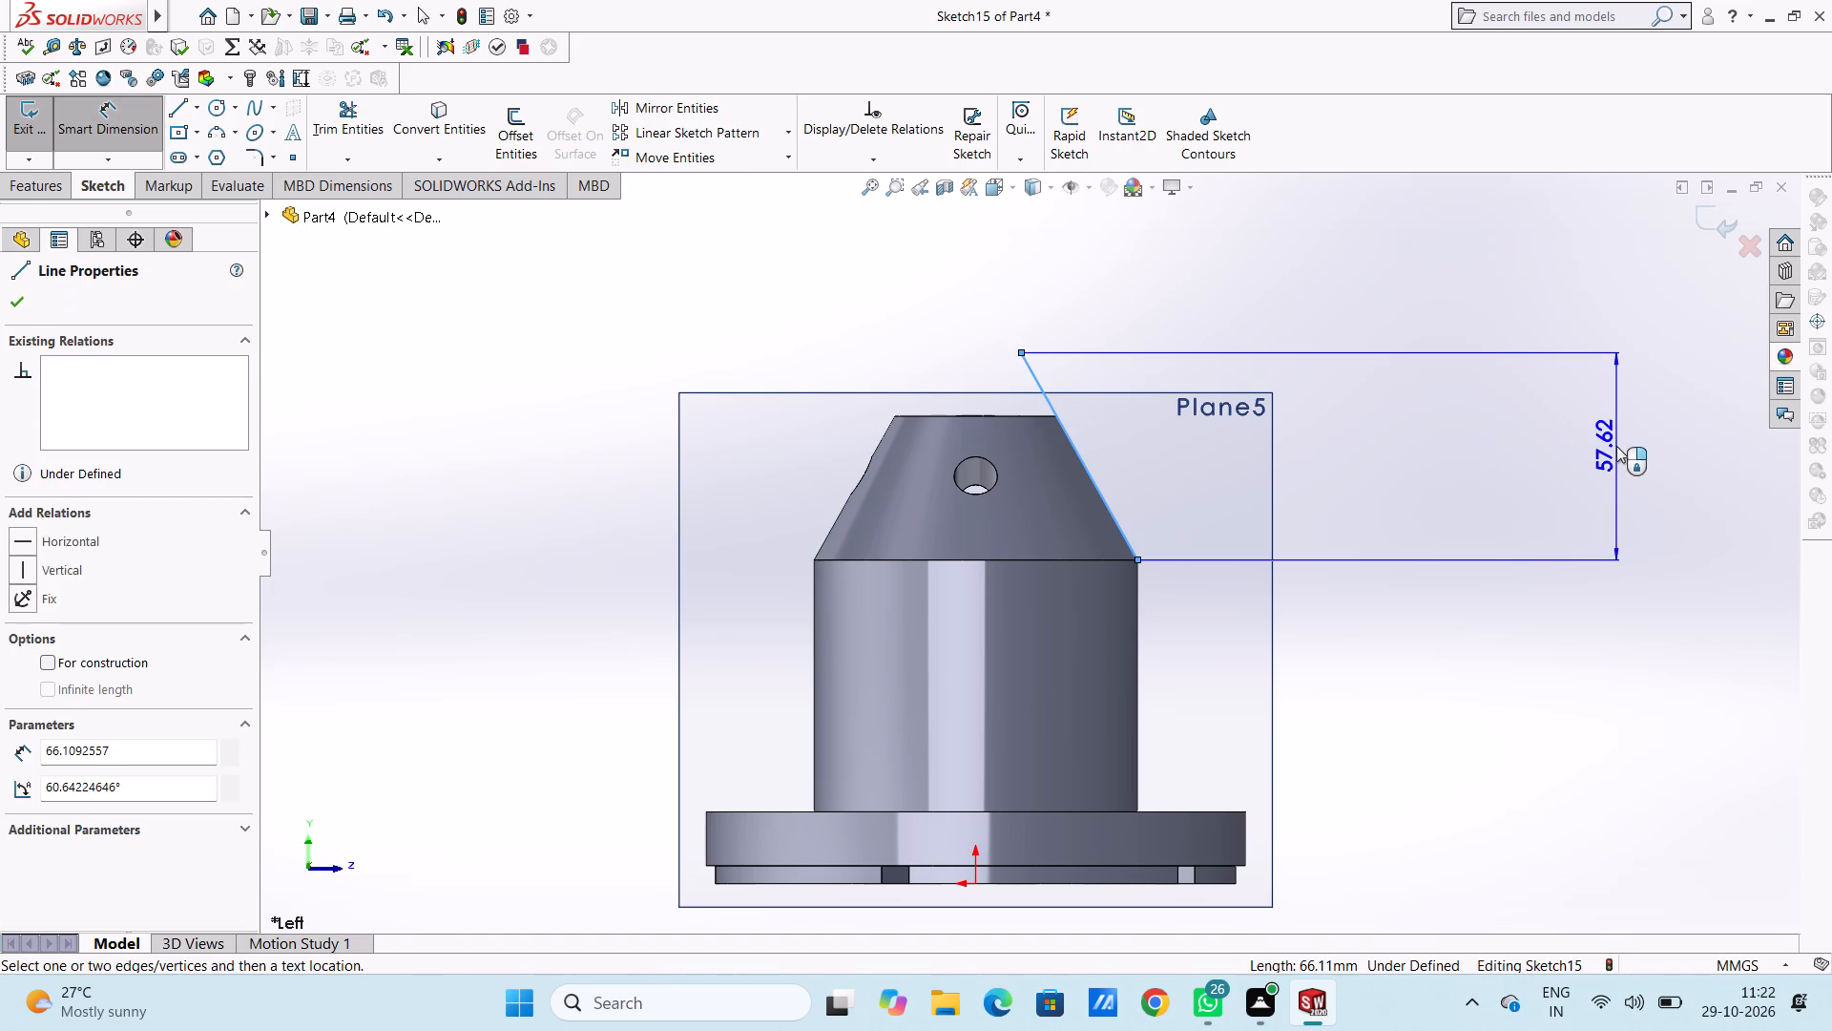
click(1616, 446)
click(1533, 410)
click(1440, 475)
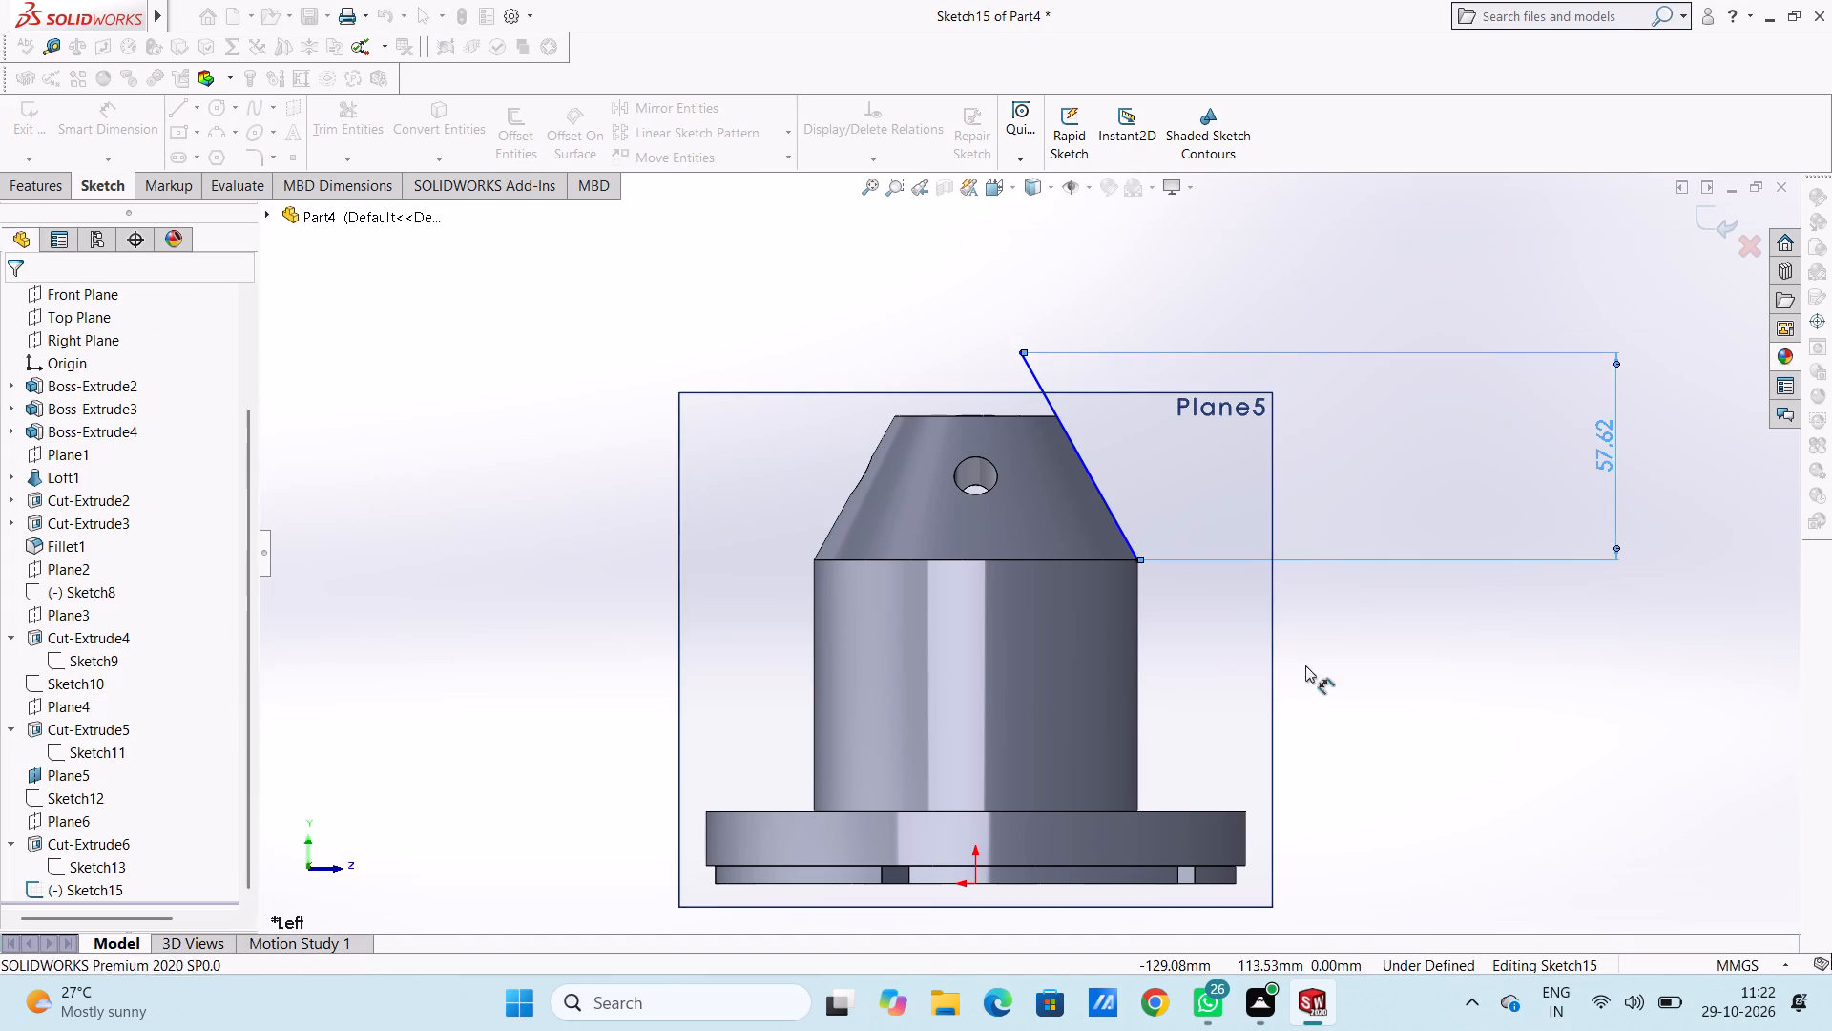
scroll(1251, 718, up, 5)
scroll(1072, 821, down, 2)
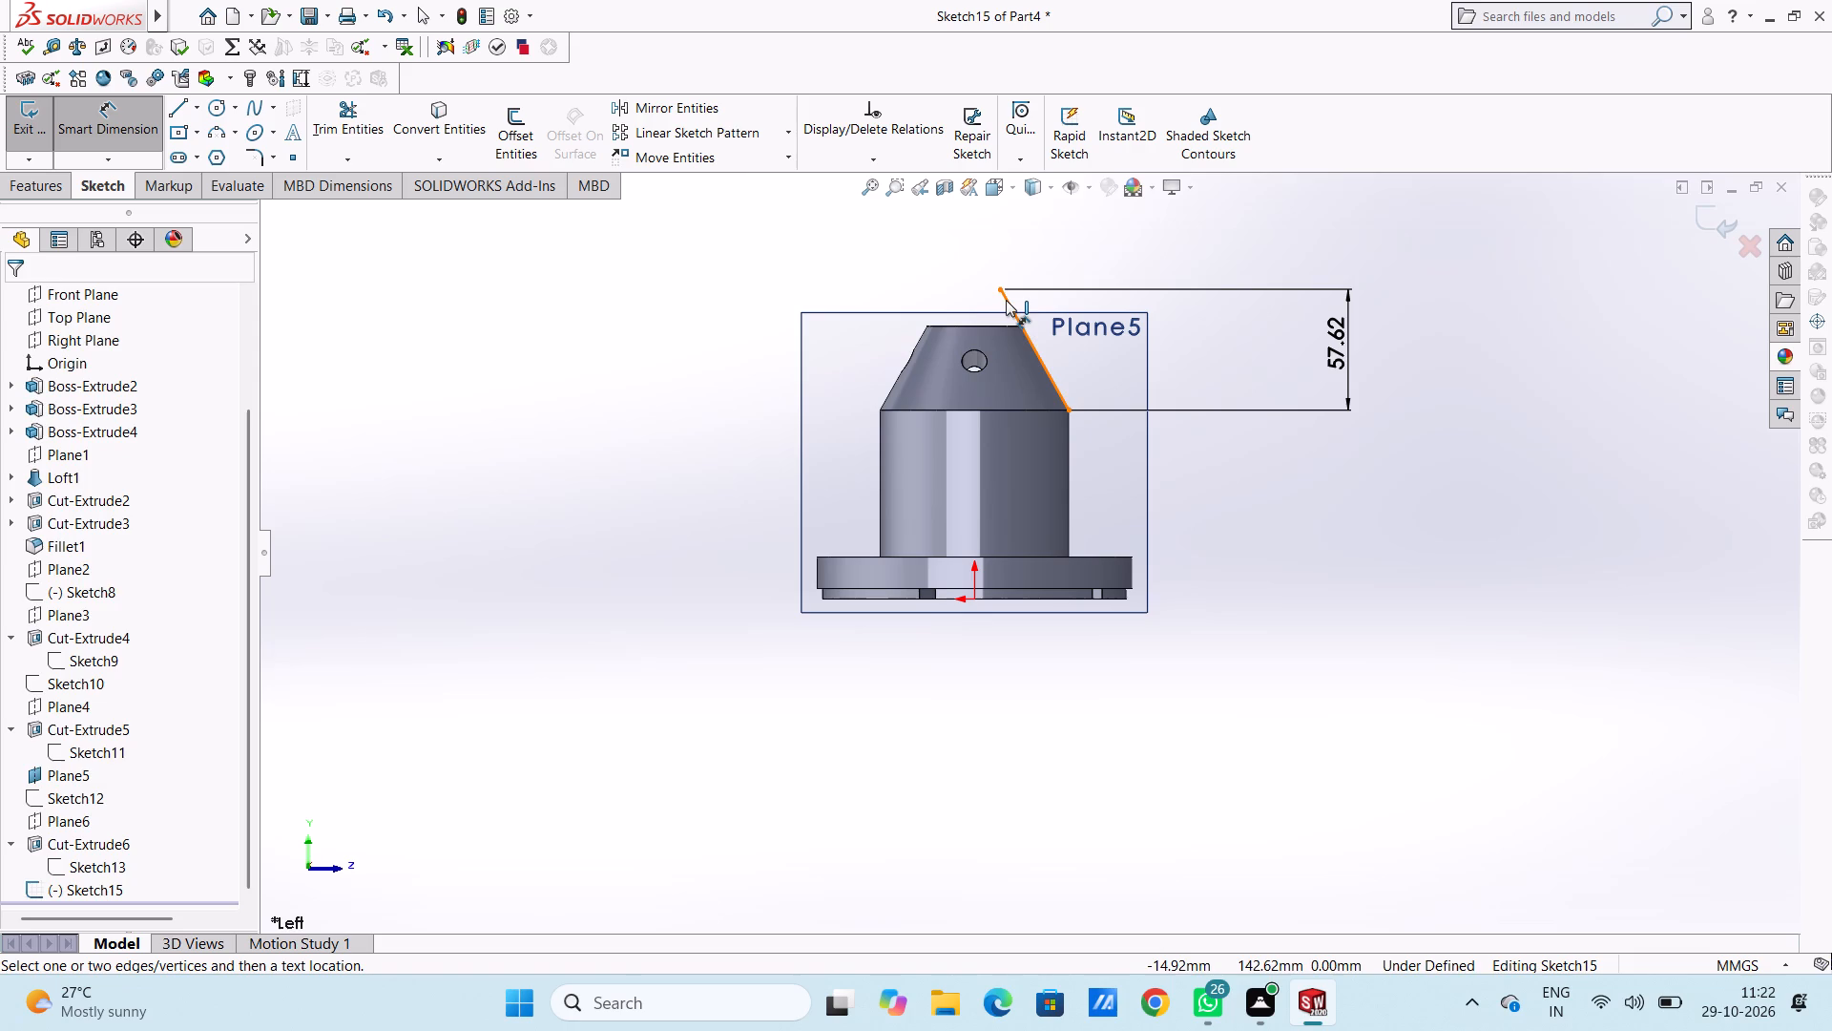
click(1006, 300)
click(1055, 739)
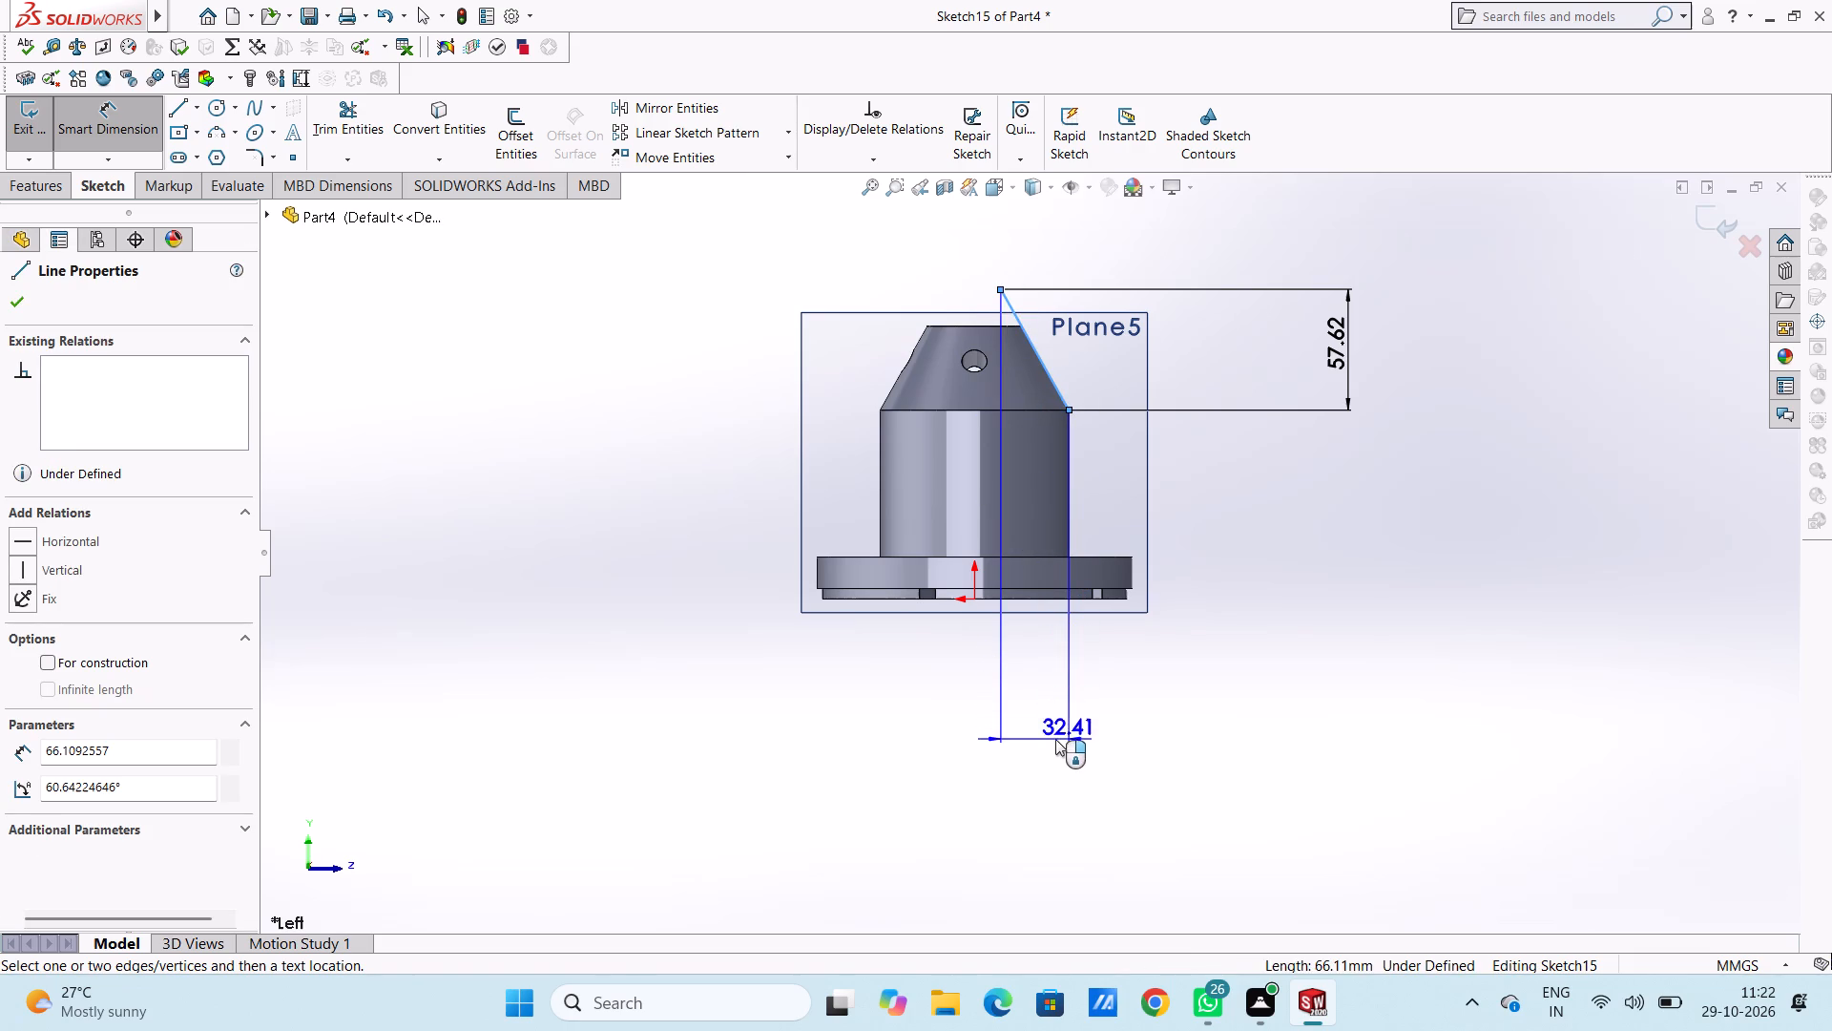
click(974, 713)
click(926, 714)
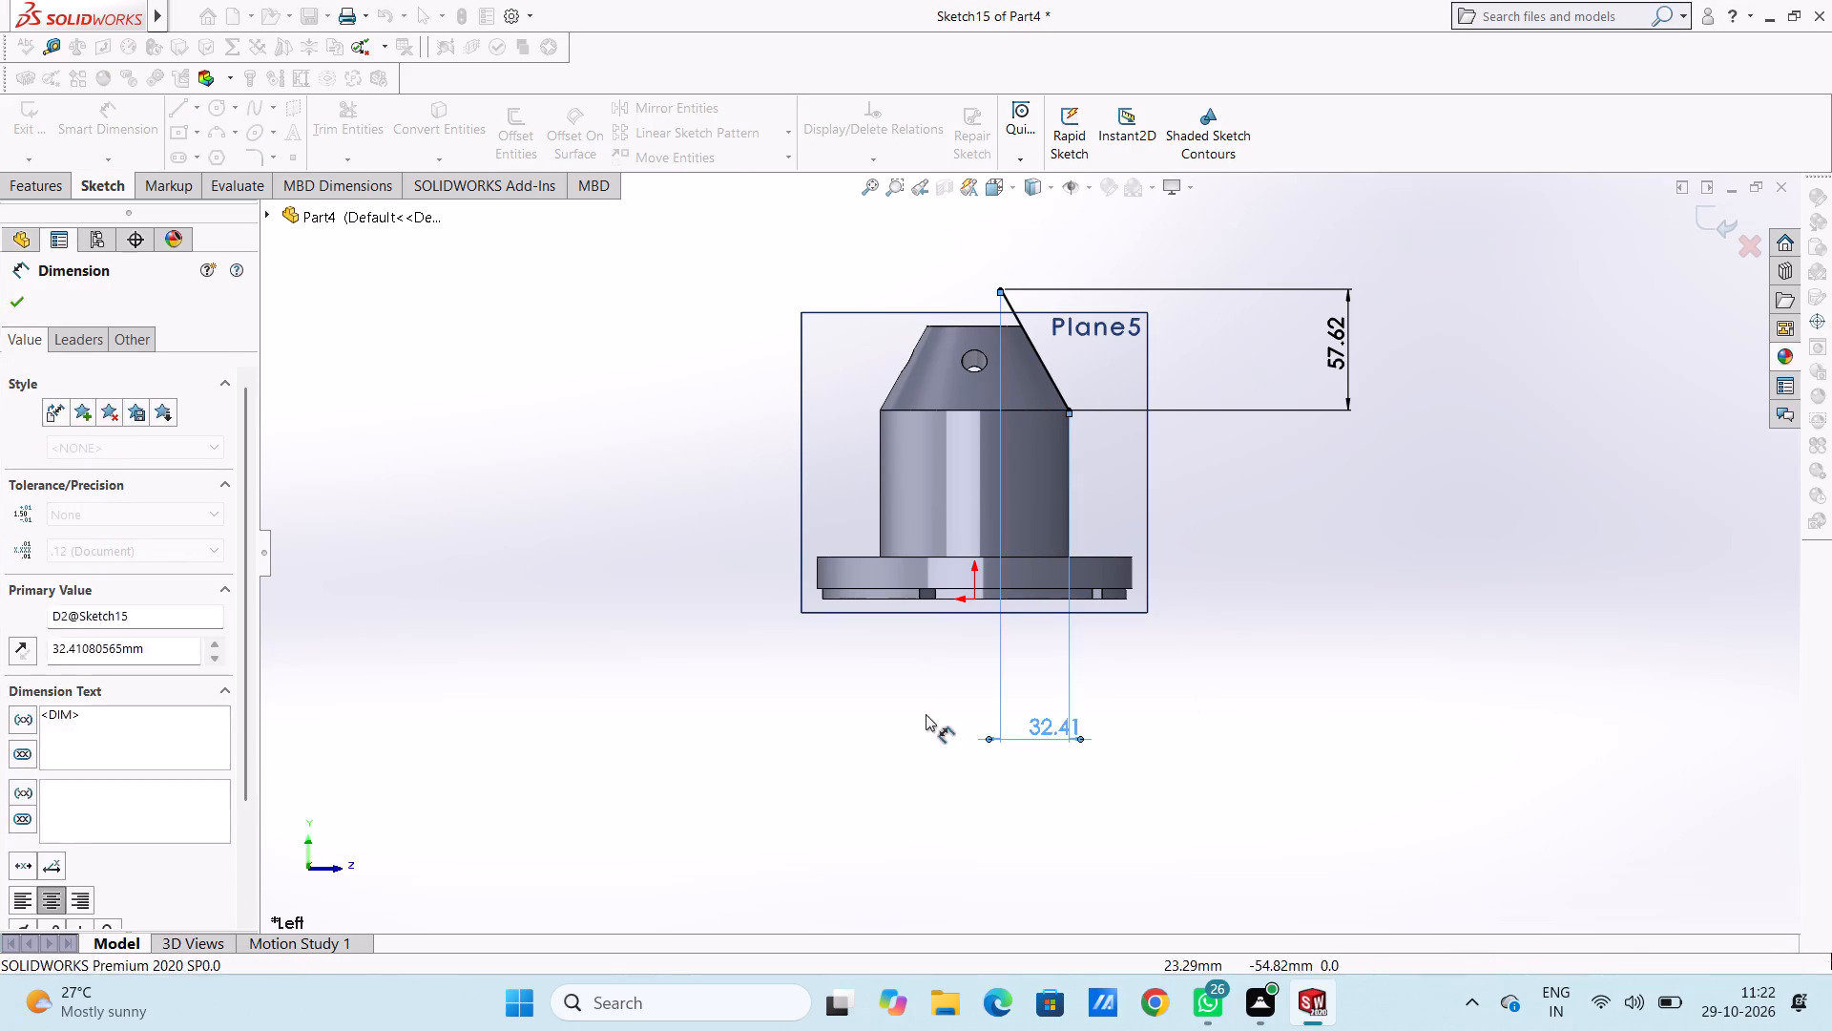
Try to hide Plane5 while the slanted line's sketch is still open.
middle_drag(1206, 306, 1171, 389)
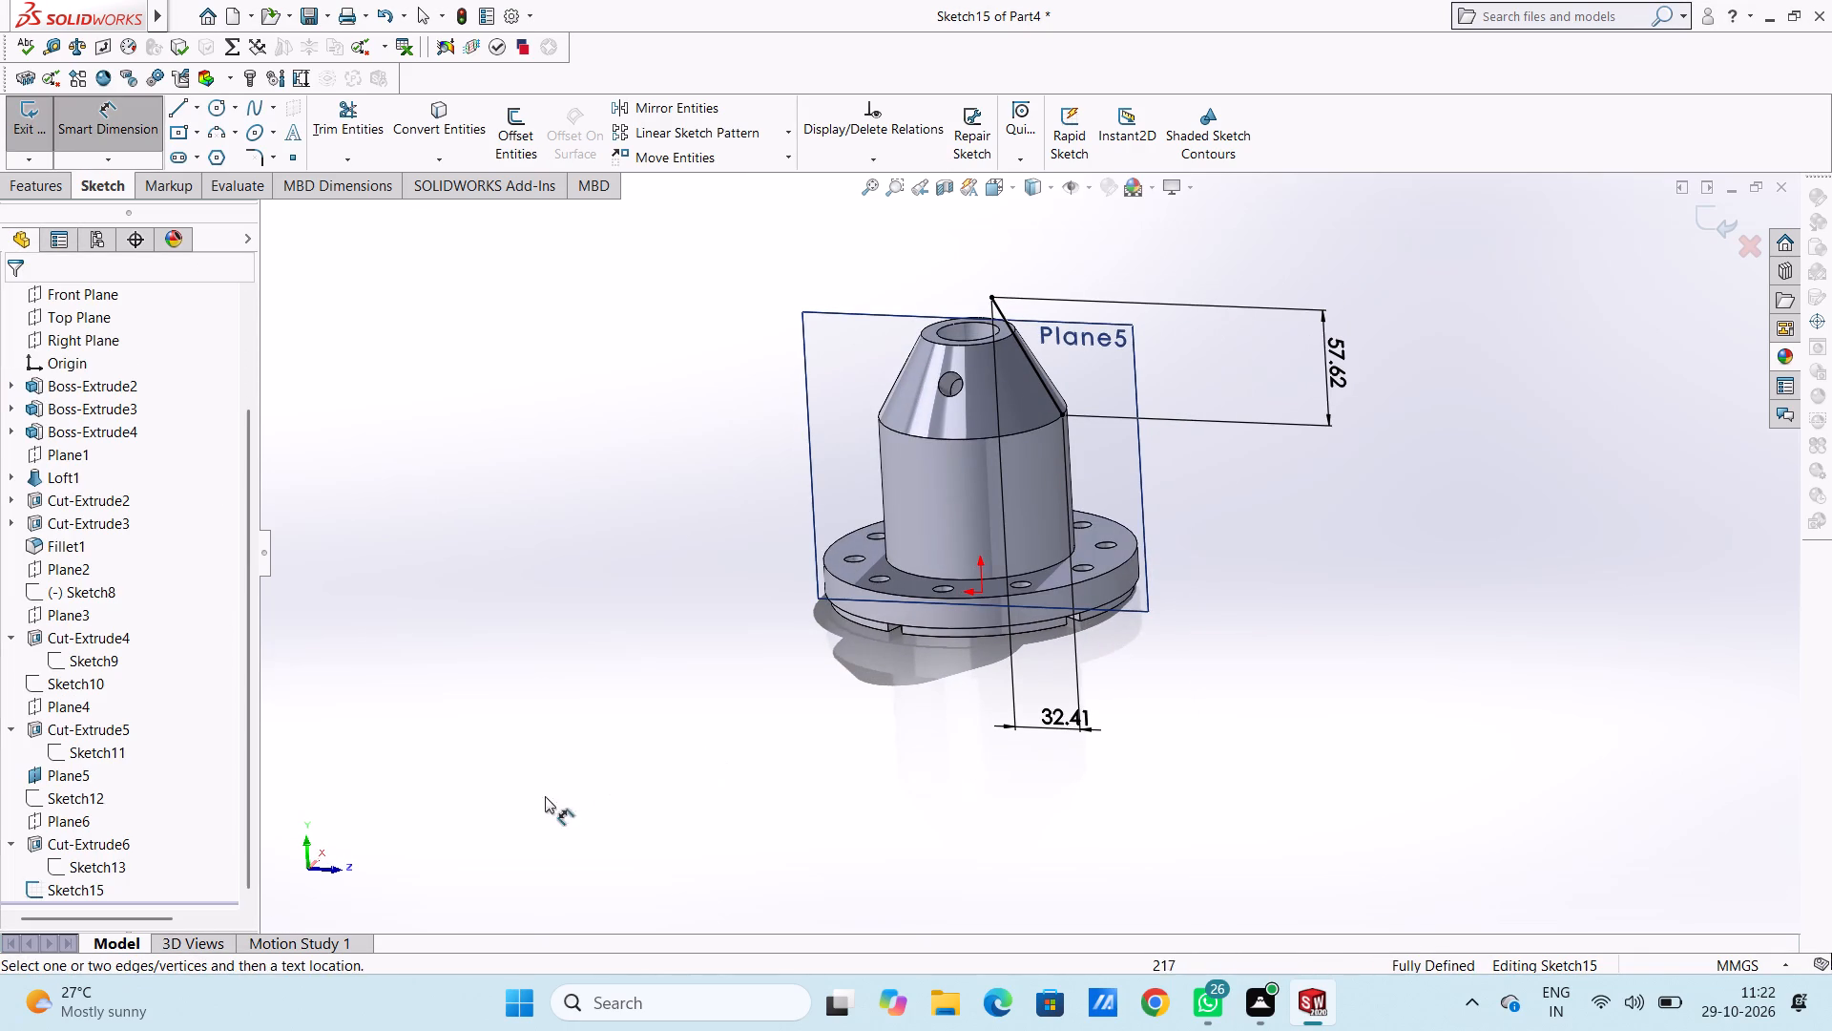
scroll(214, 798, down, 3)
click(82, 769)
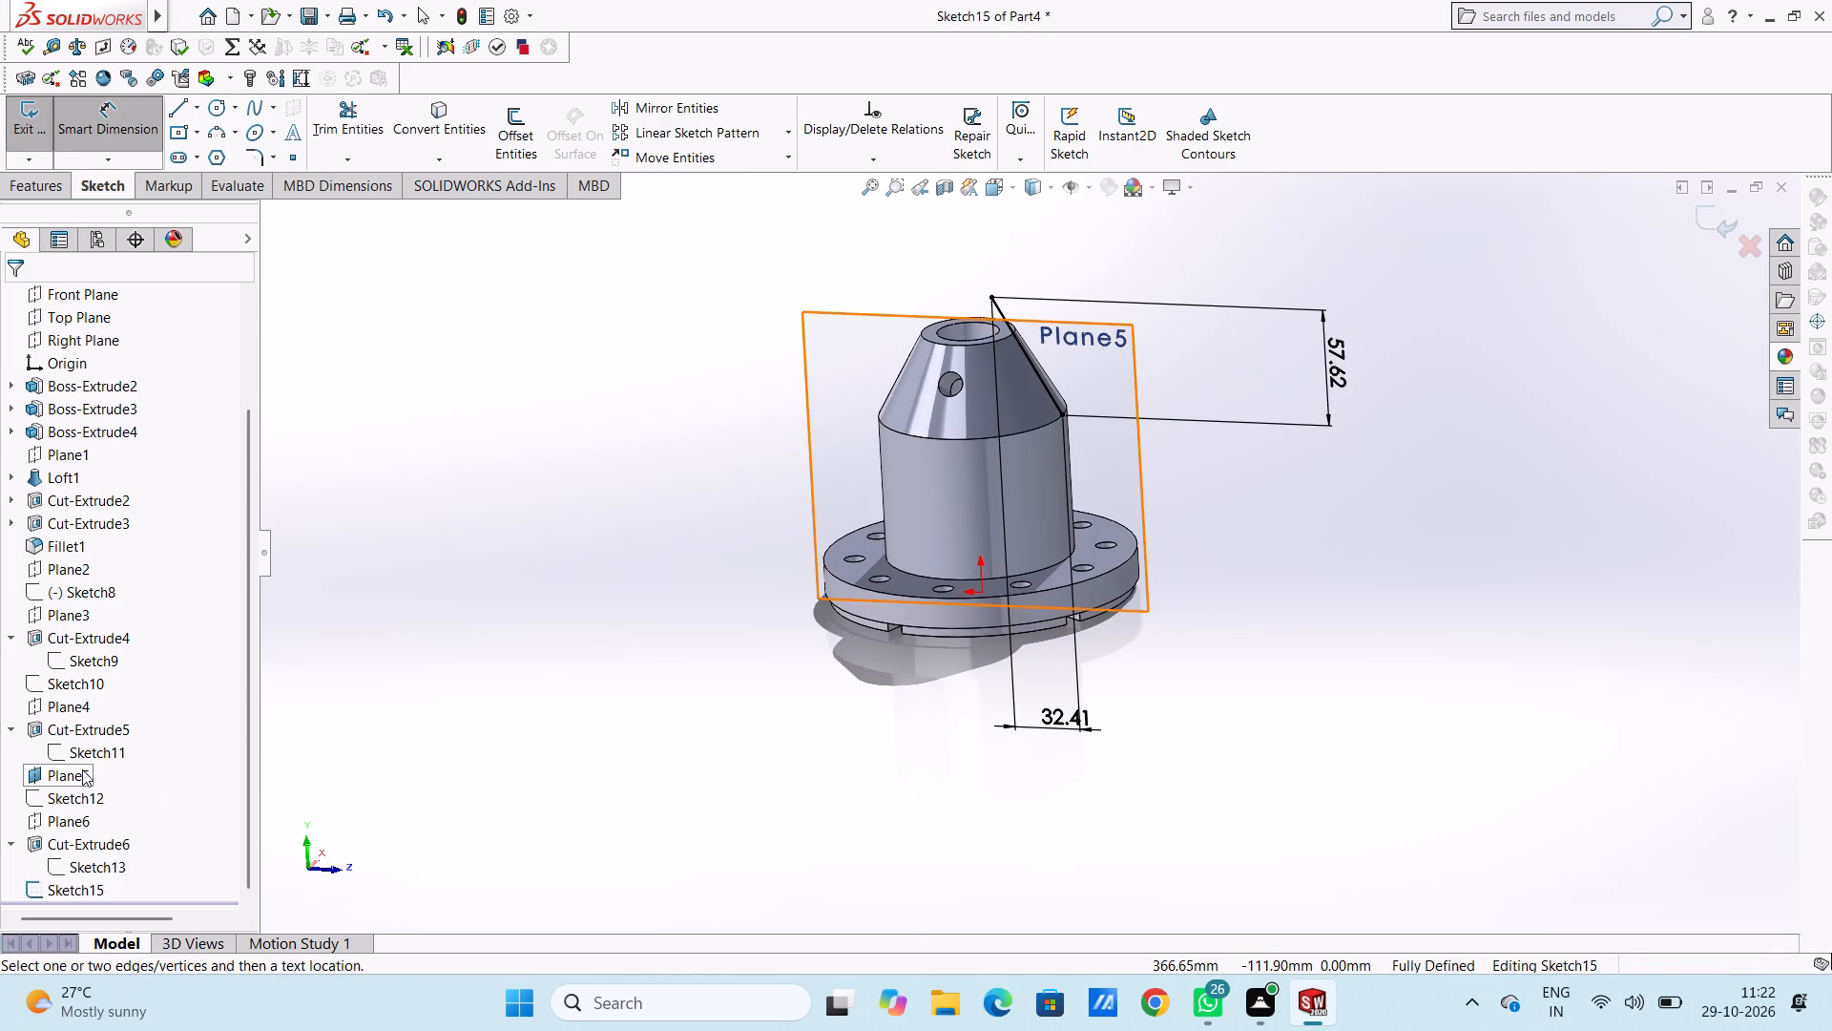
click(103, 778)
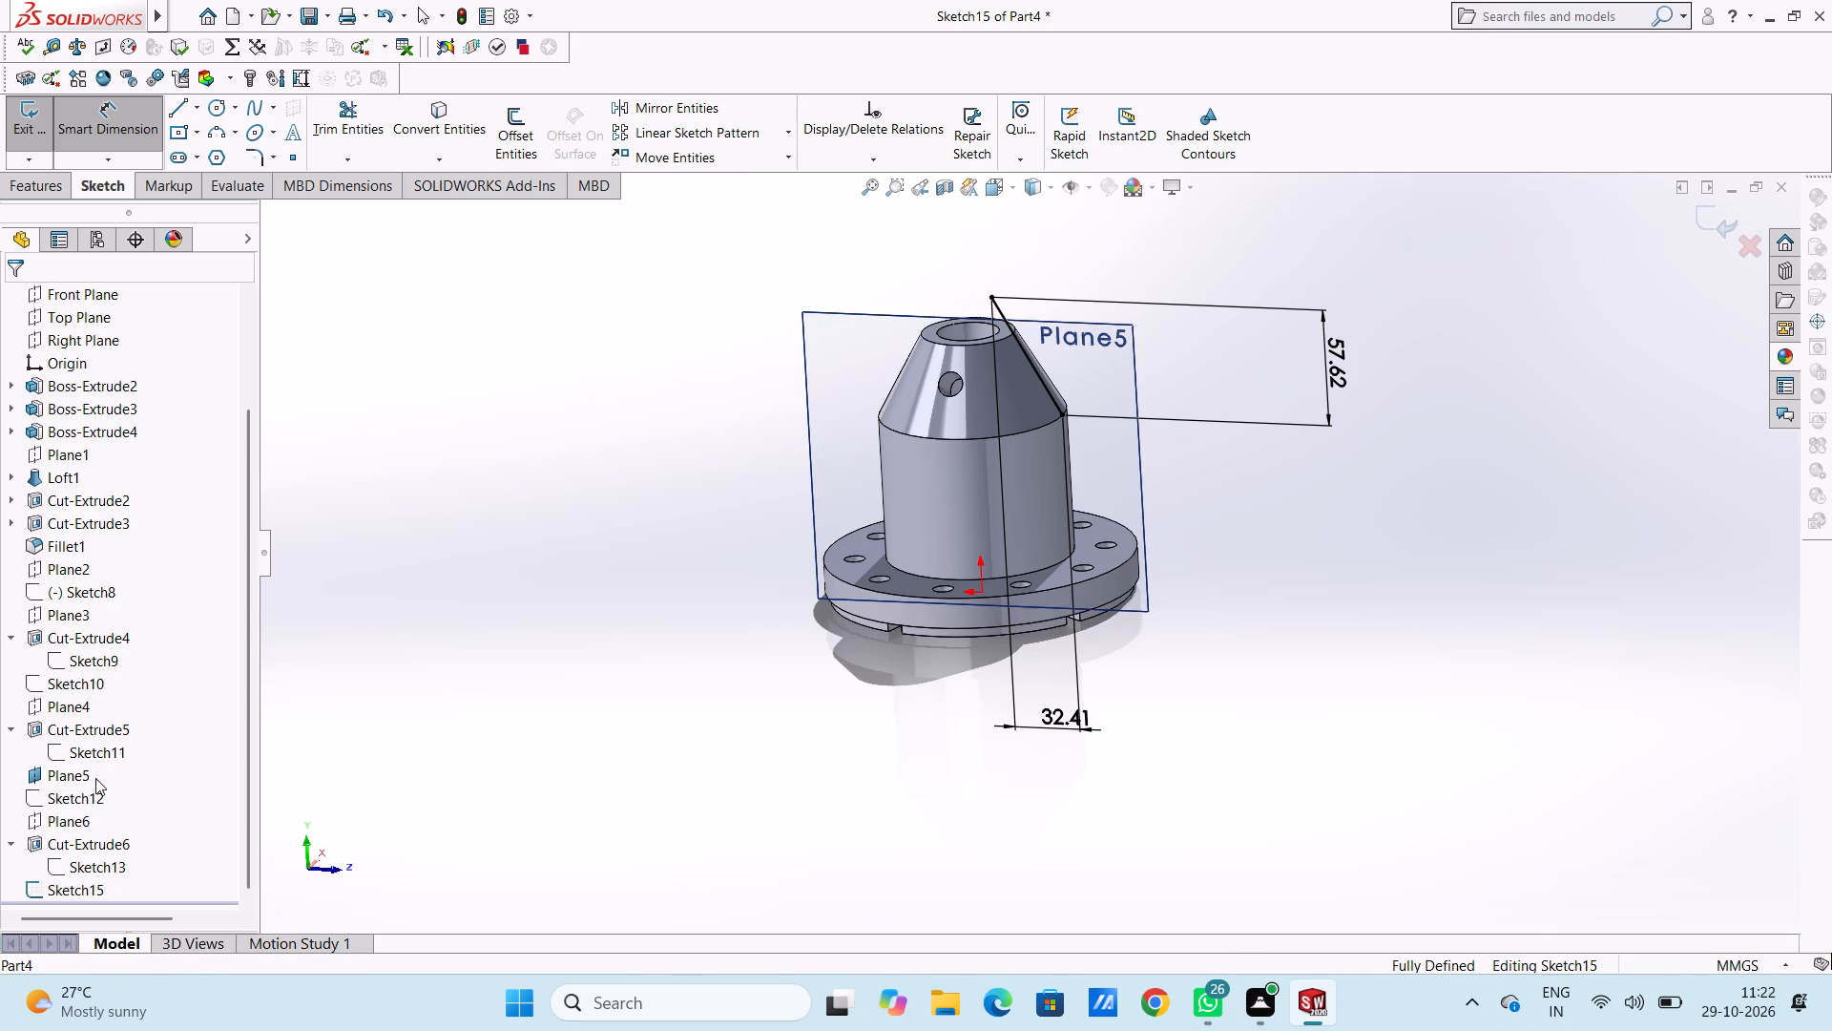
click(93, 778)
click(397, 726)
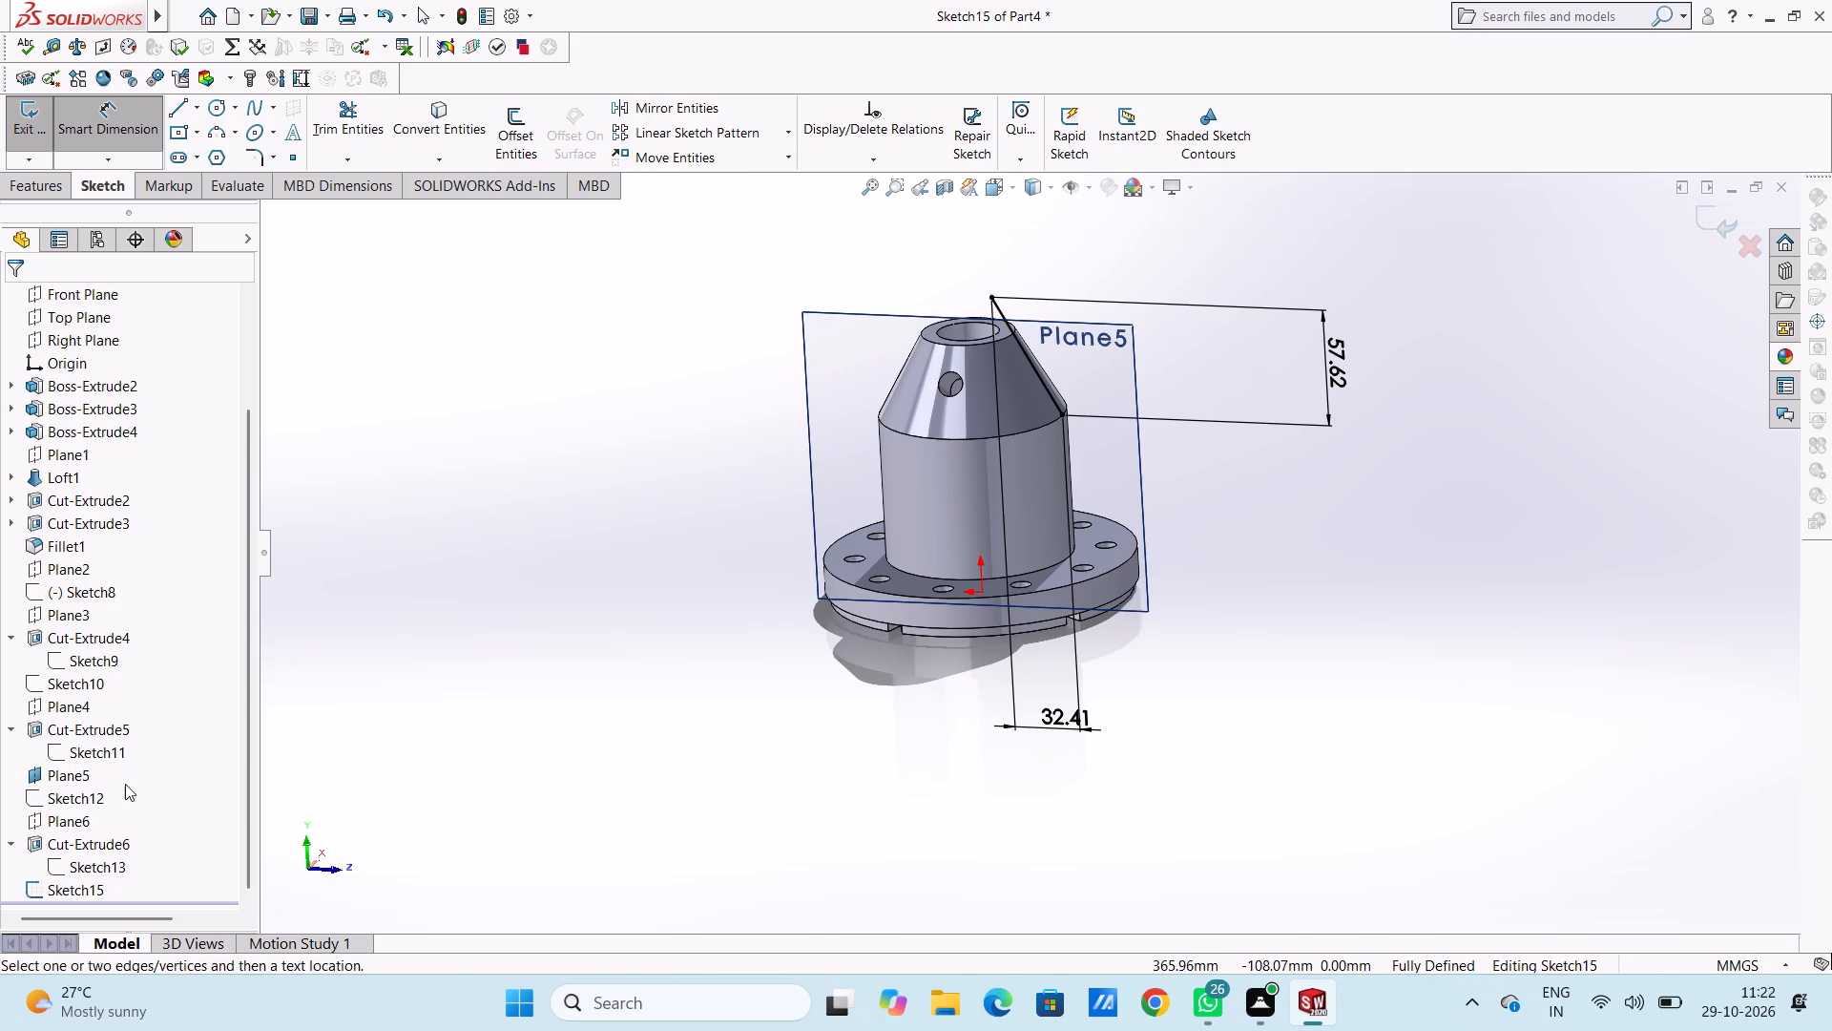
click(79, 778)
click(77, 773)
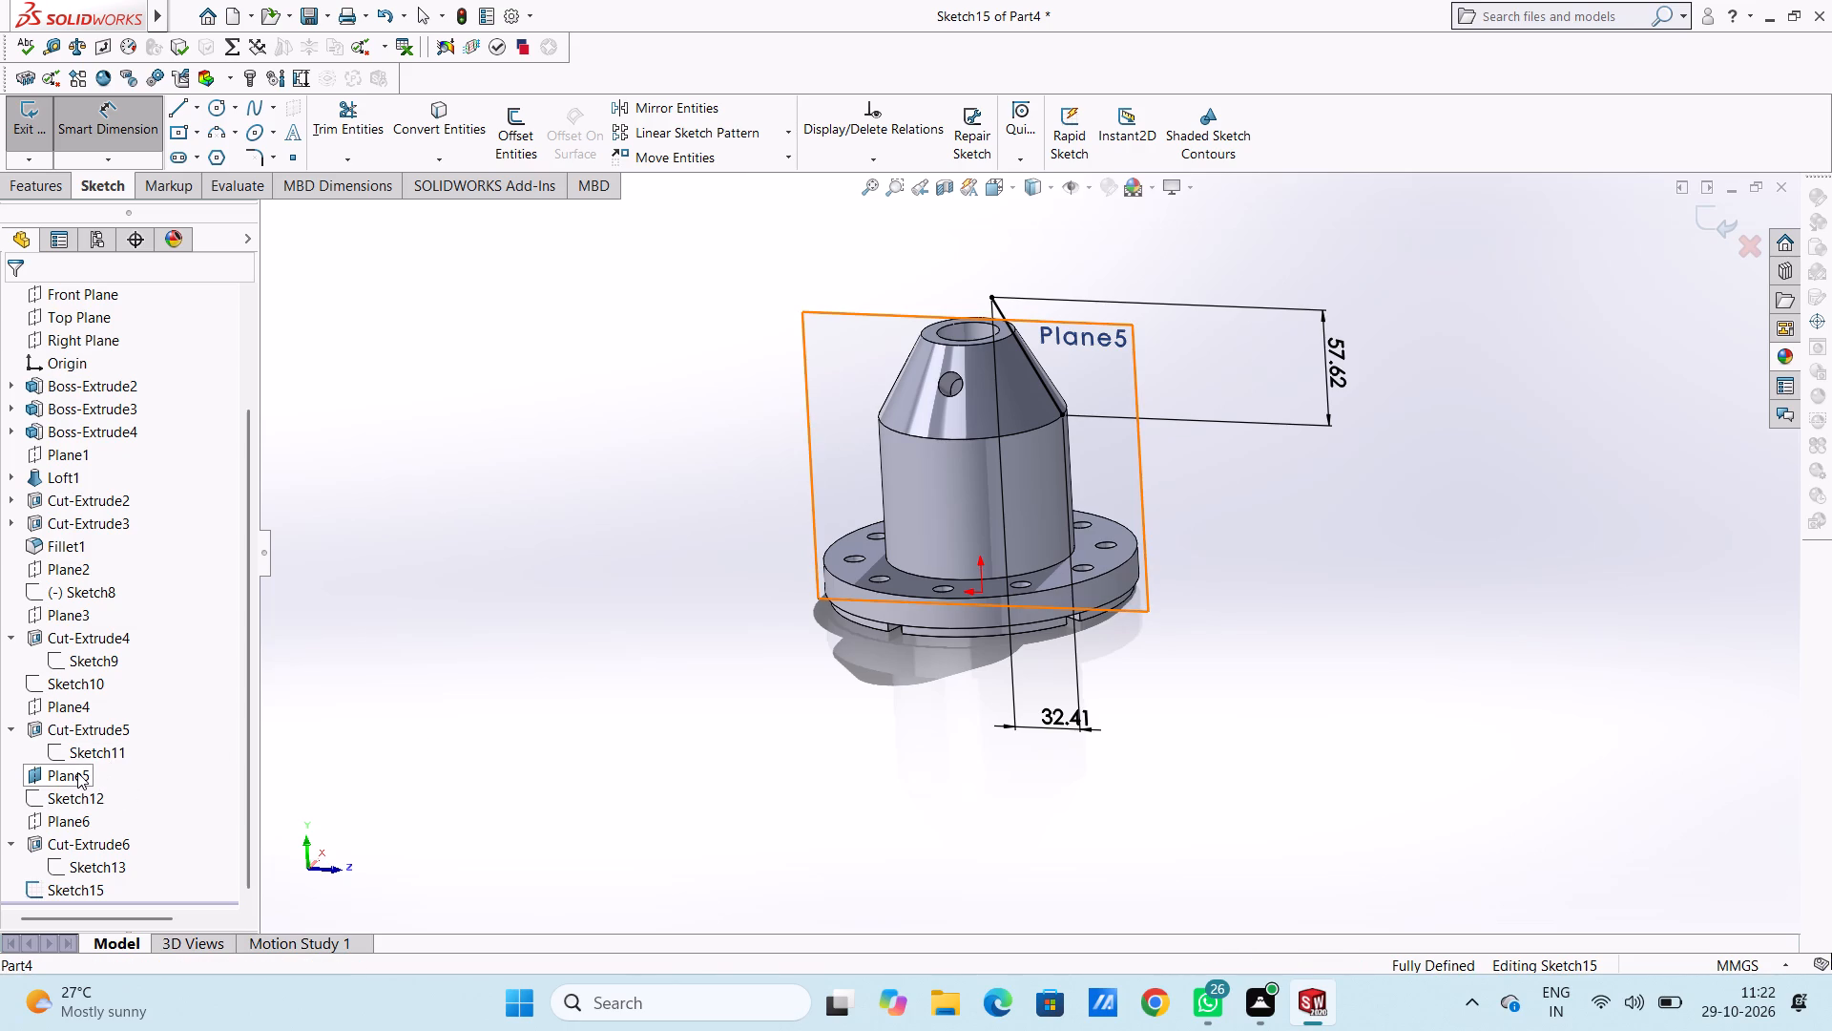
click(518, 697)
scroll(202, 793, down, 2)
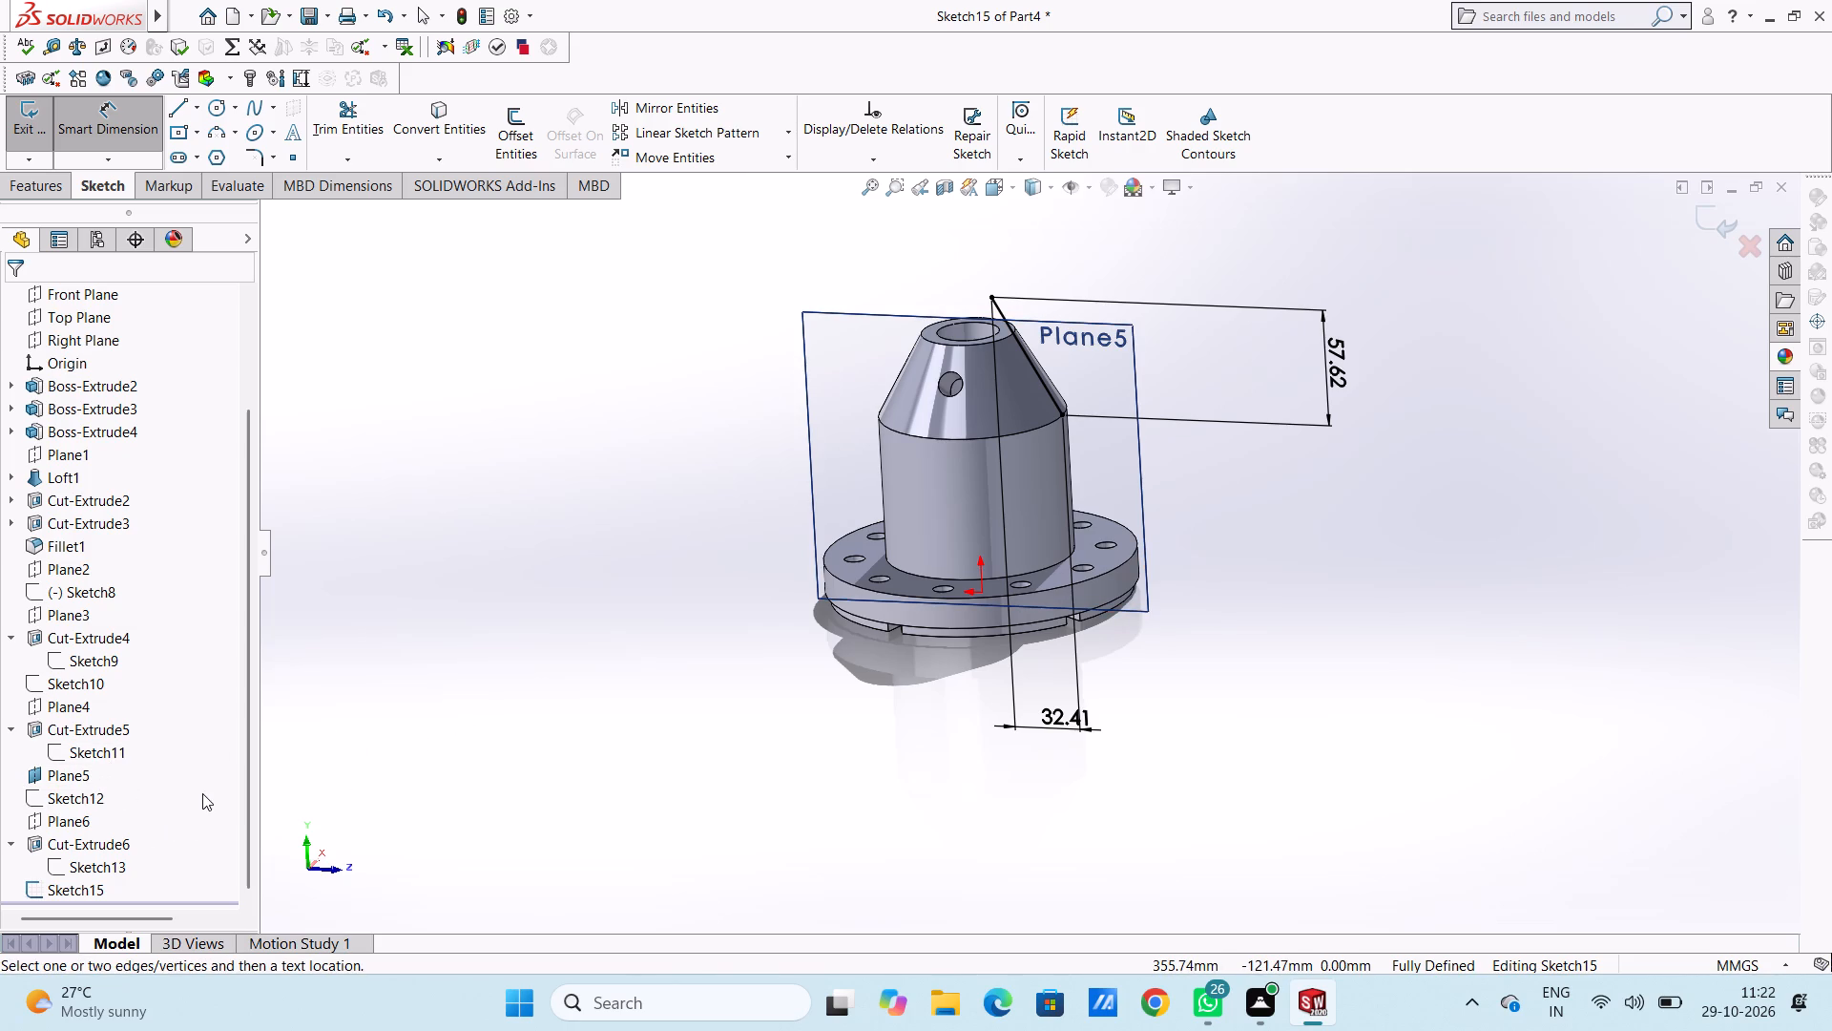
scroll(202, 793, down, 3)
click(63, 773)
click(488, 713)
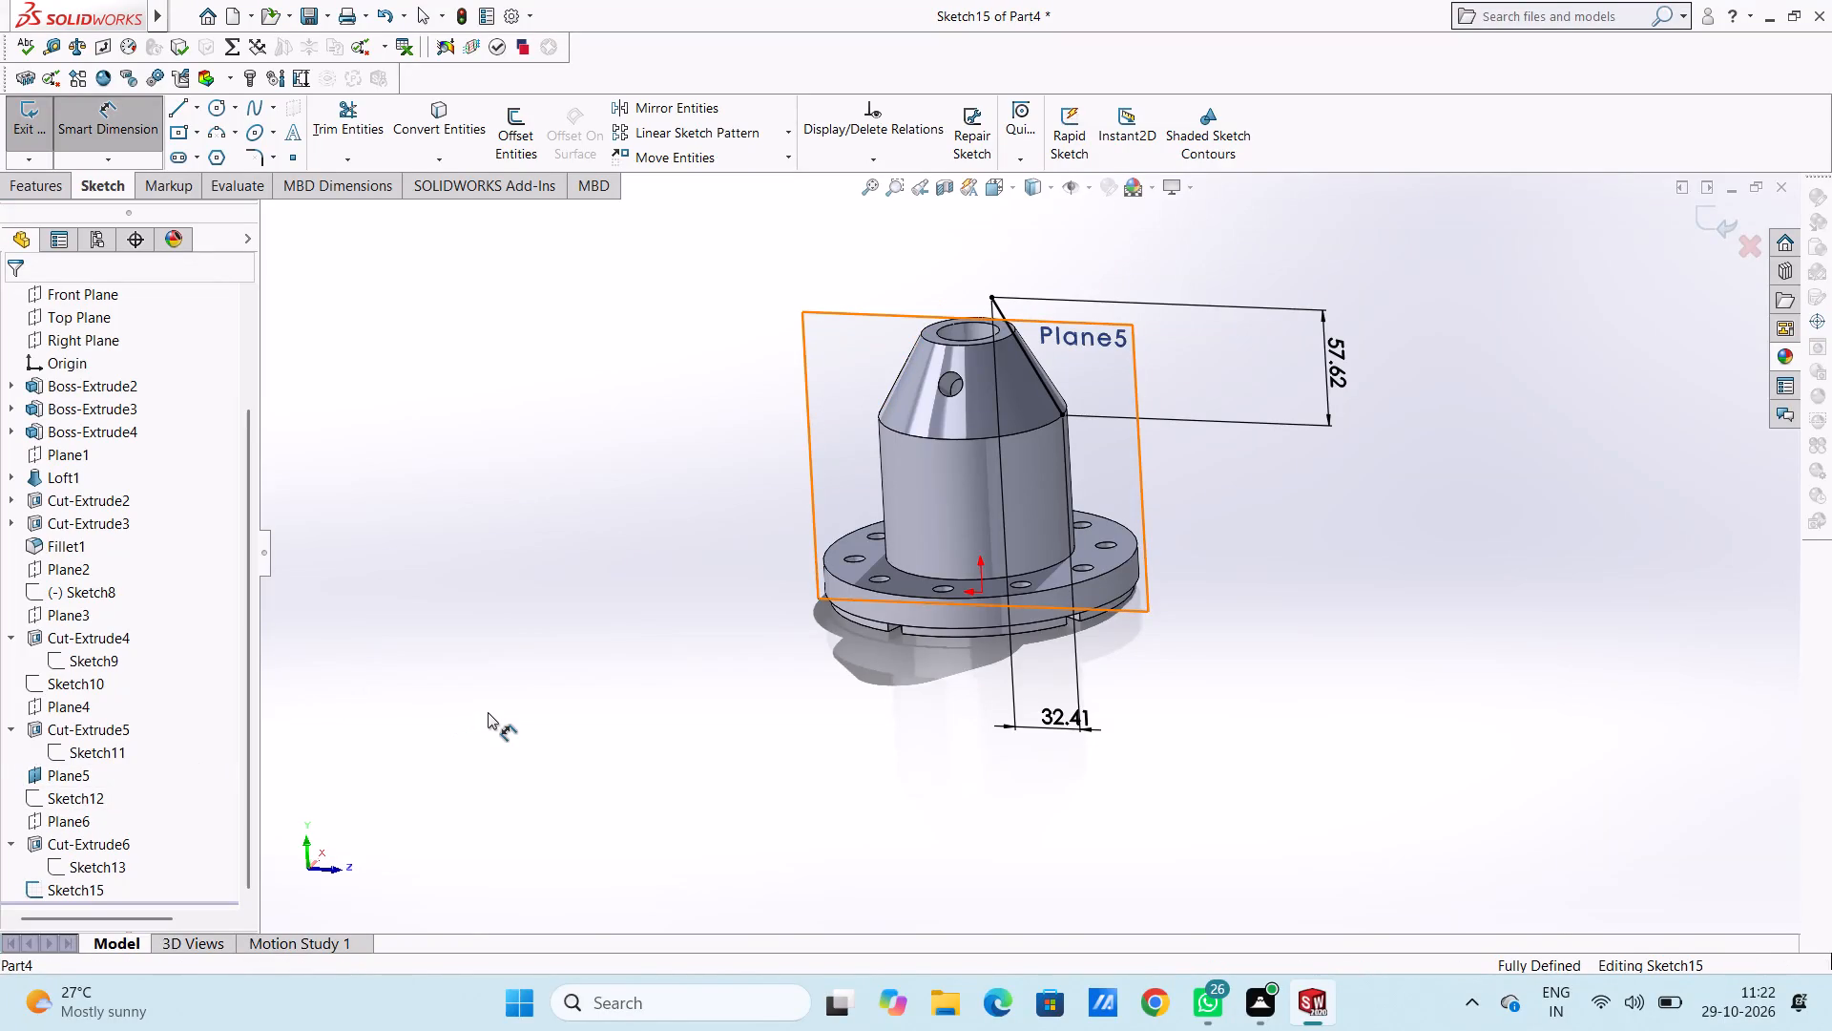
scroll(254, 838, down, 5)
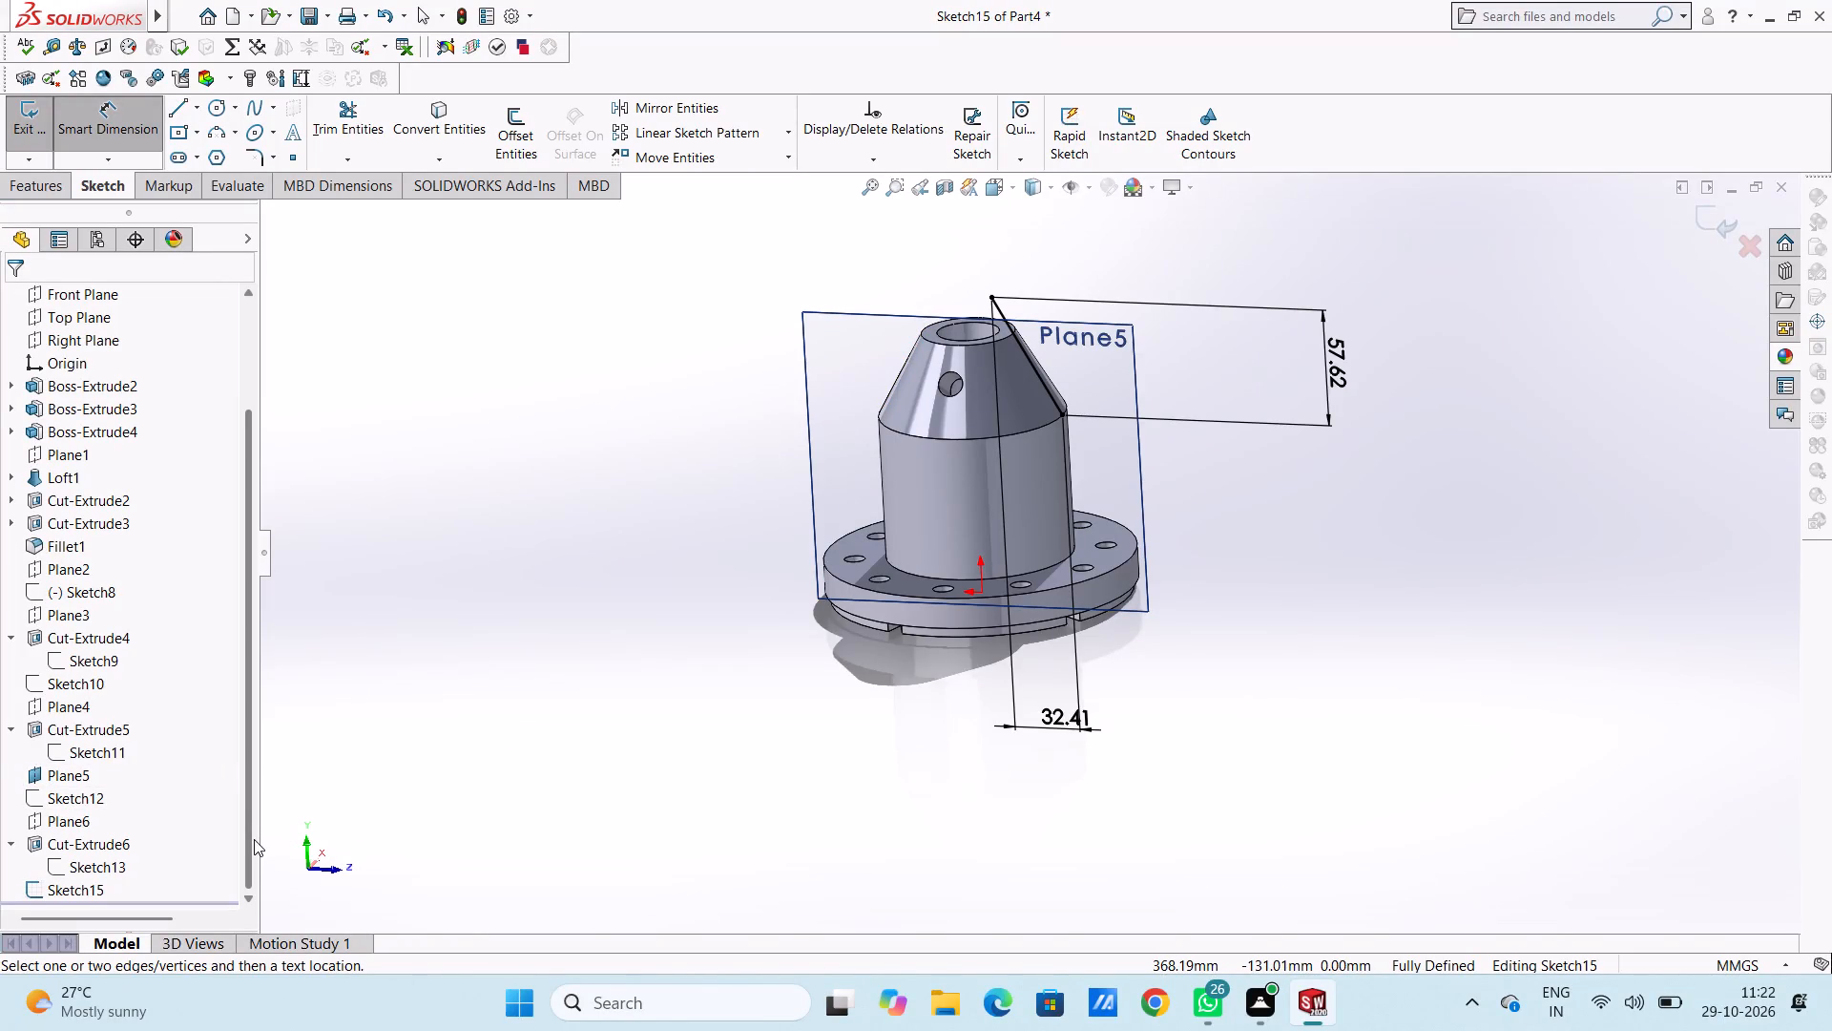
Exit the slanted line's sketch and hide Plane5.
click(1714, 217)
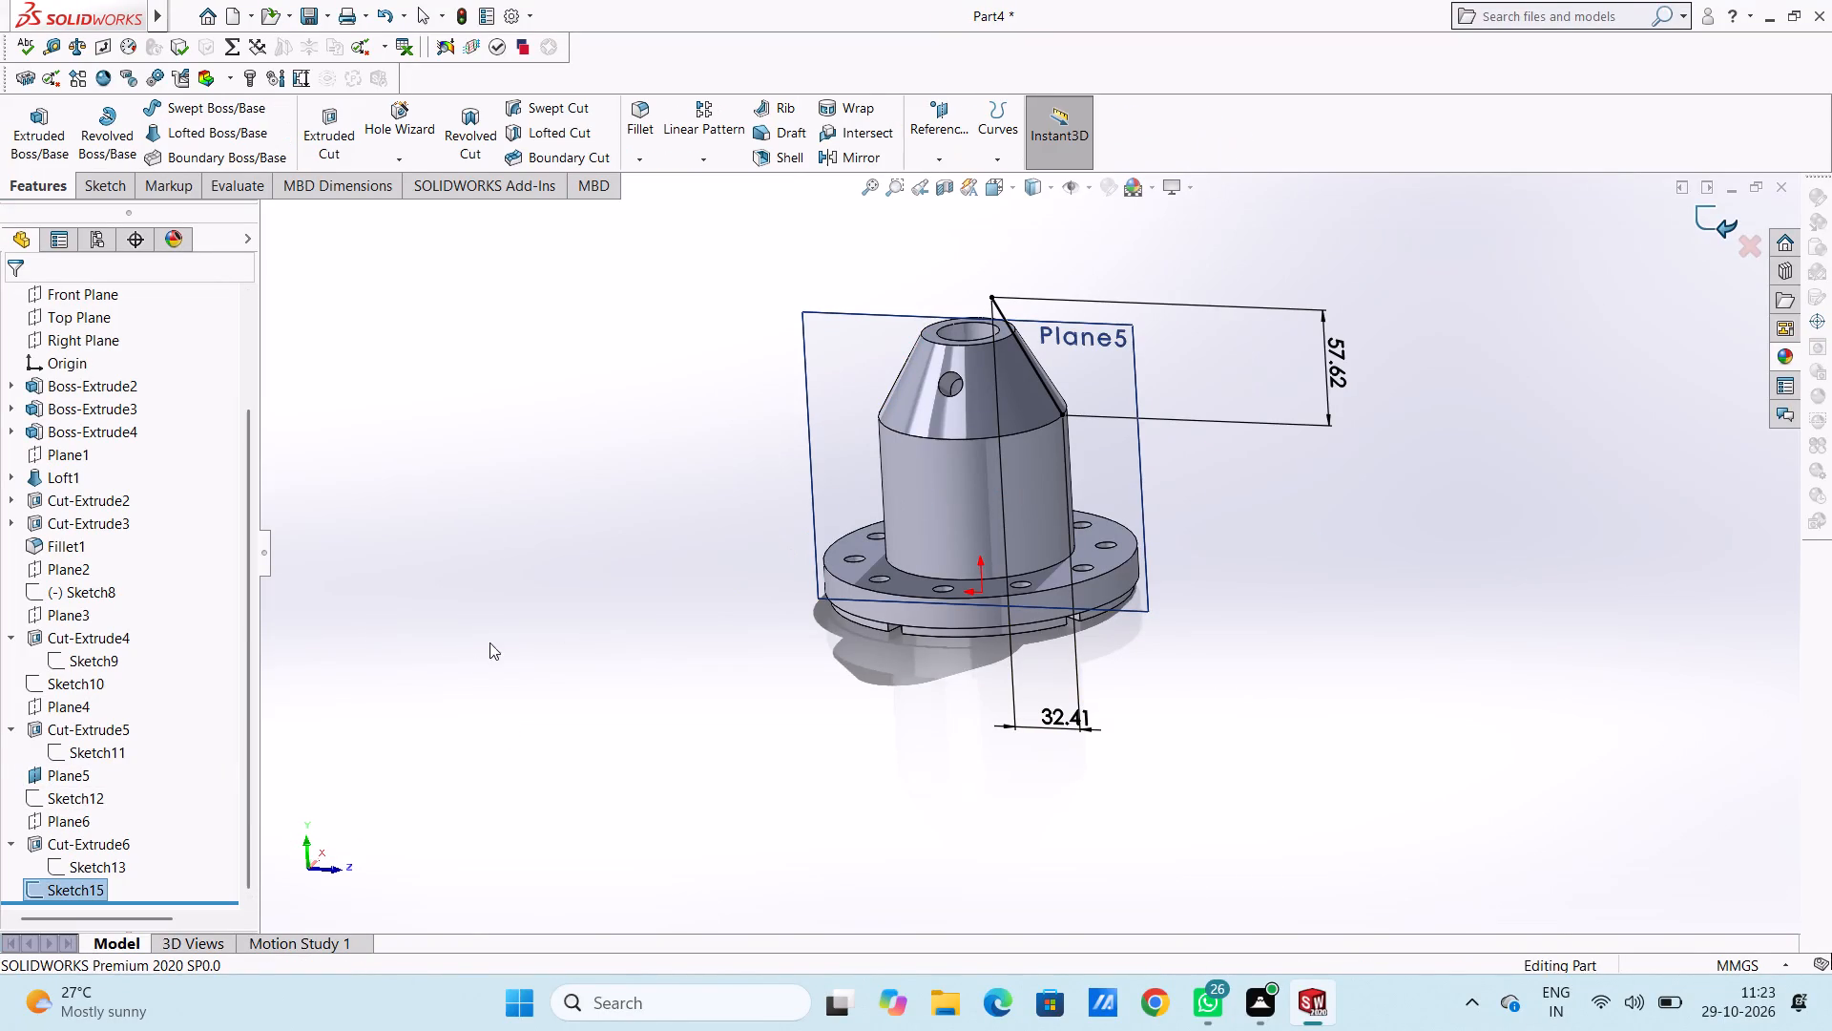
click(79, 774)
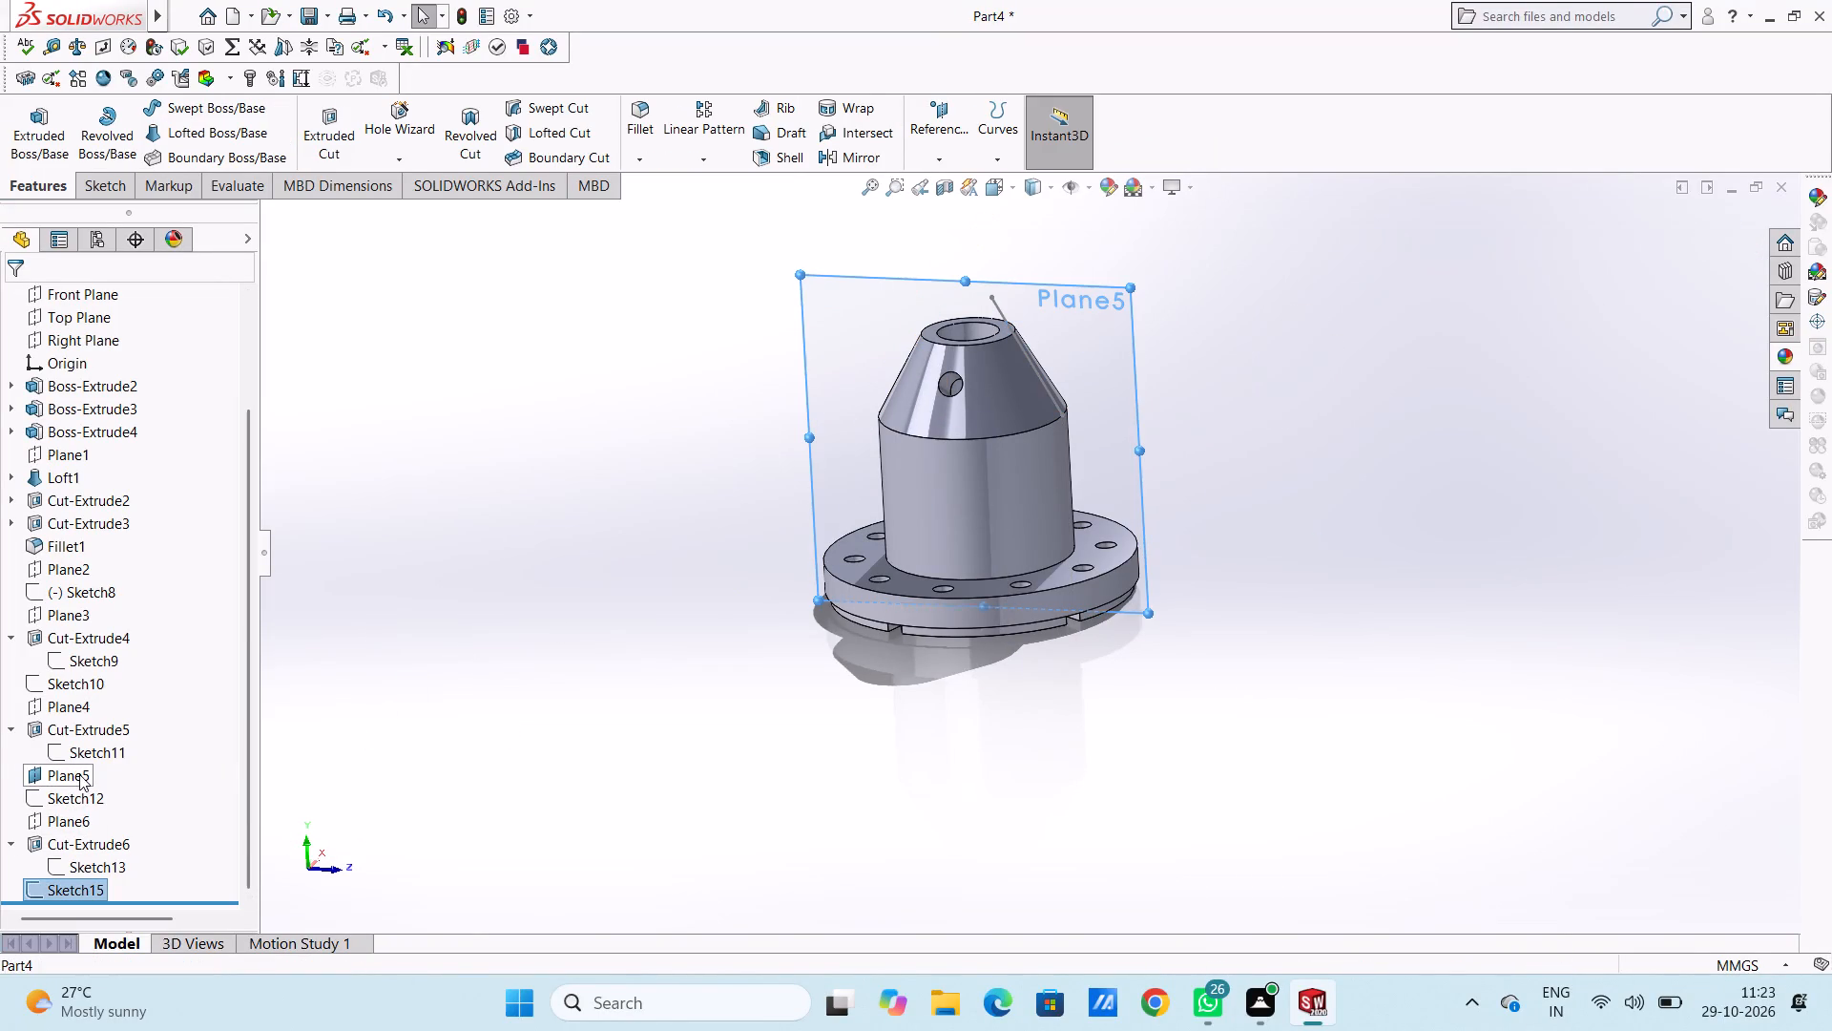
click(118, 744)
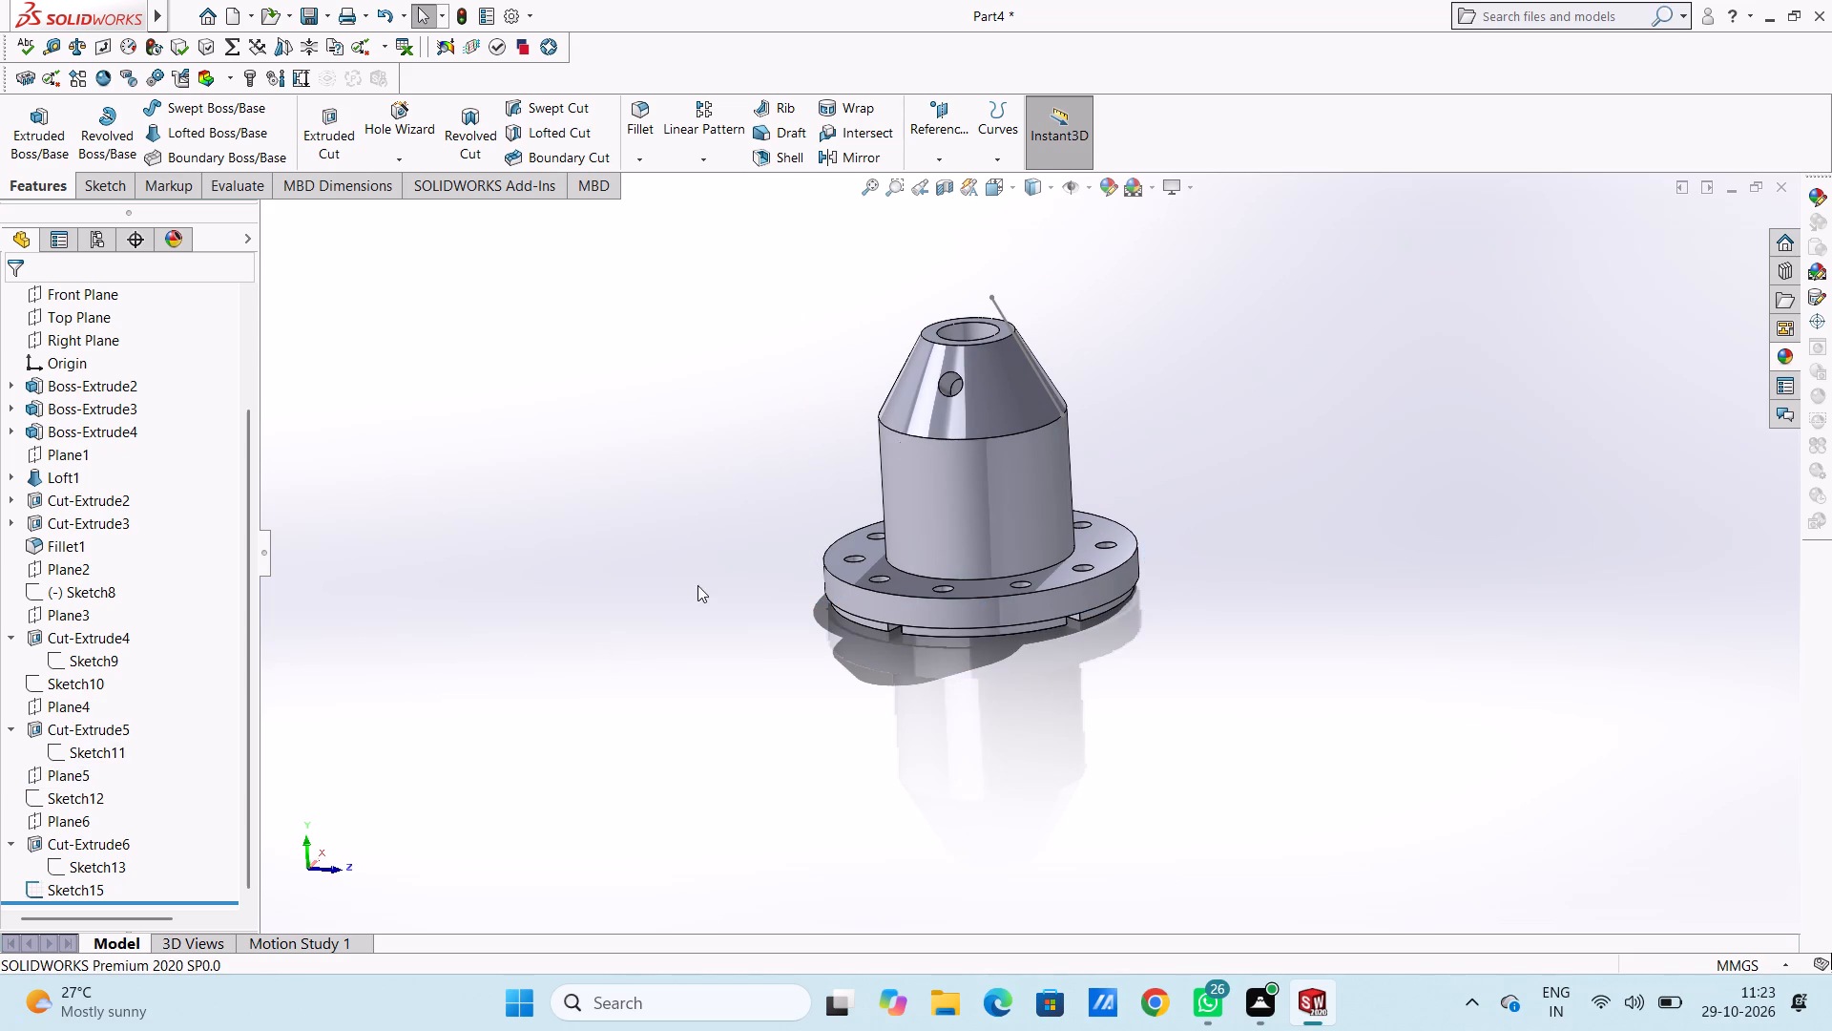
Create a reference plane coincident with Sketch15's slanted line and tangent to the tapered face.
scroll(1103, 311, down, 4)
click(947, 121)
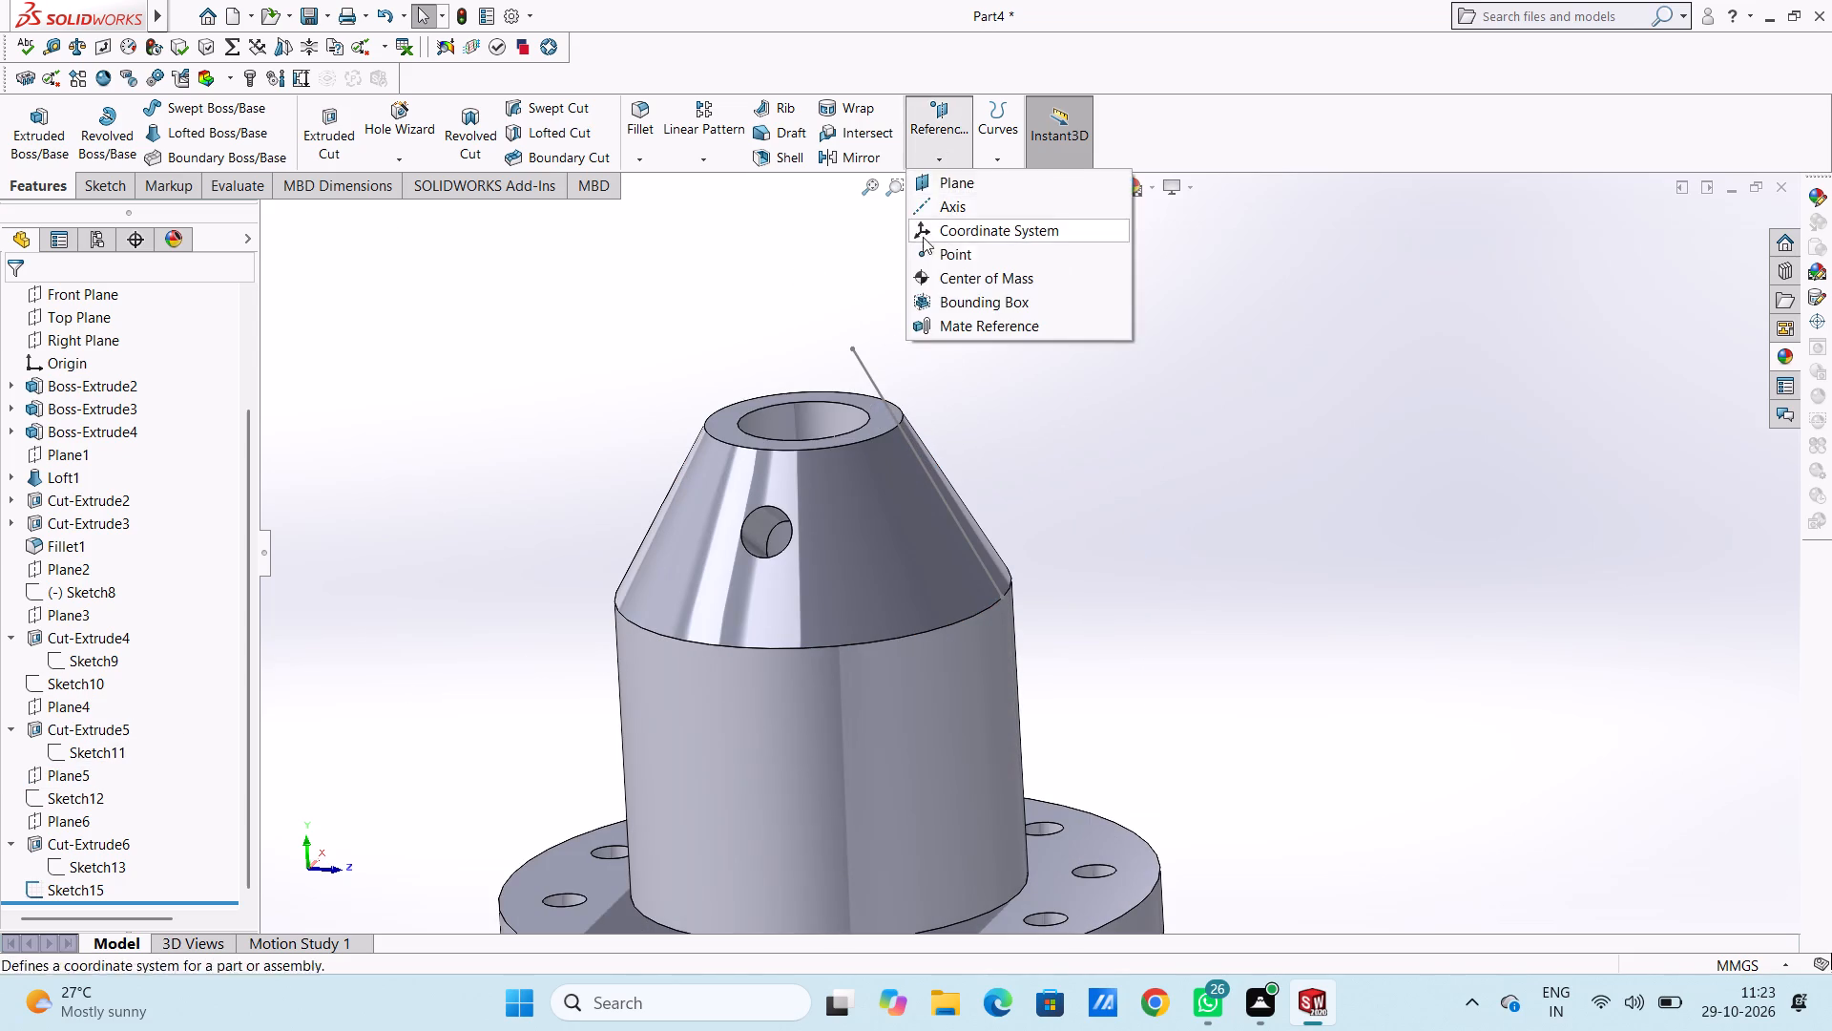
click(945, 180)
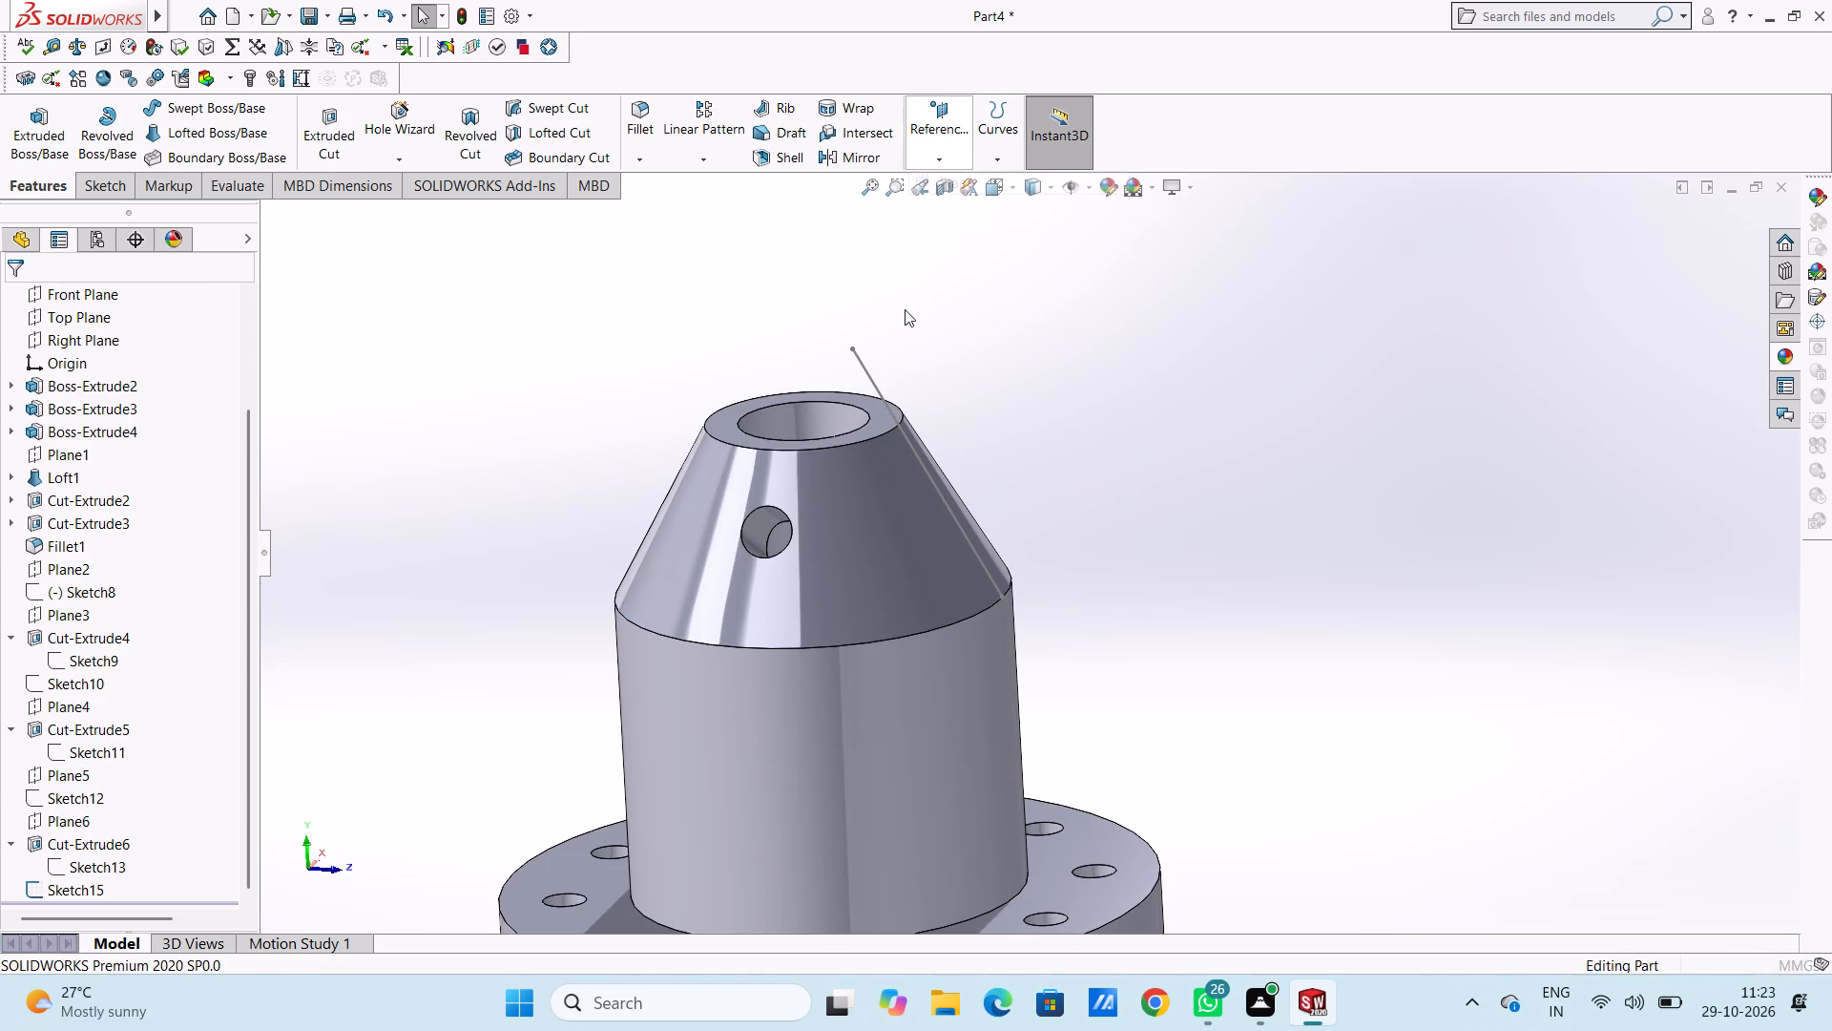
click(864, 371)
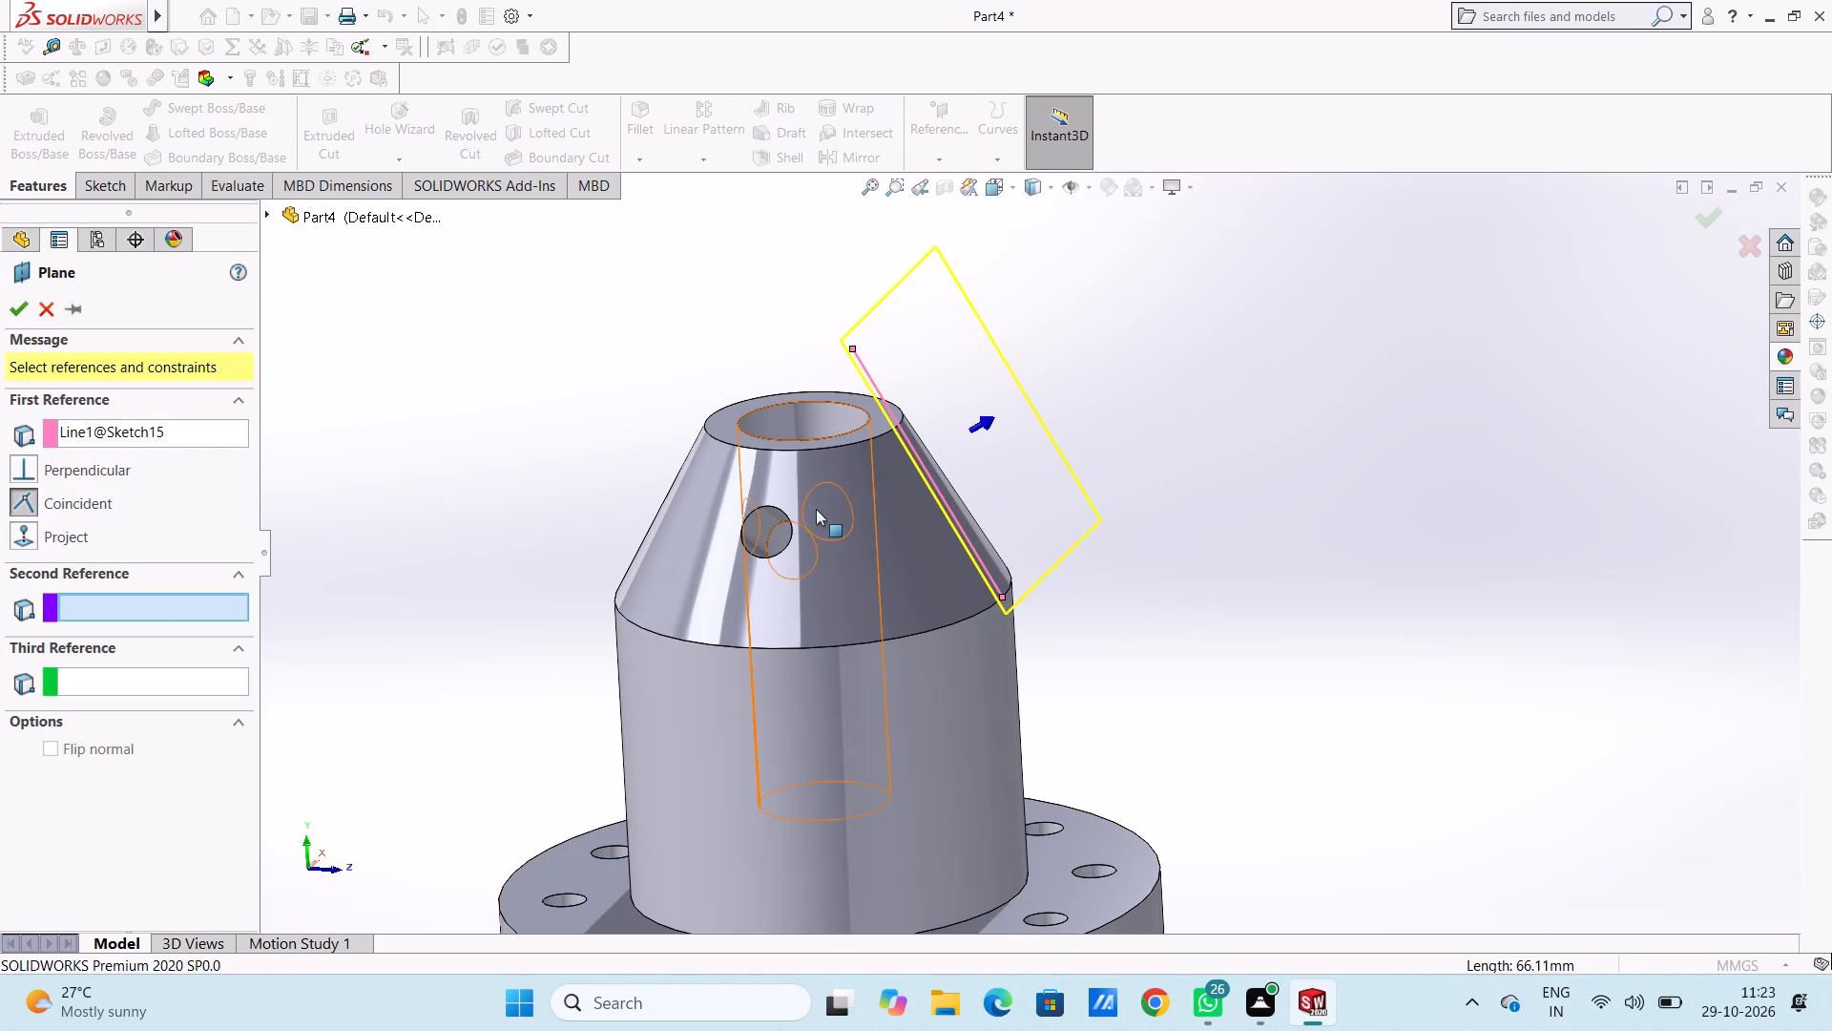
click(816, 509)
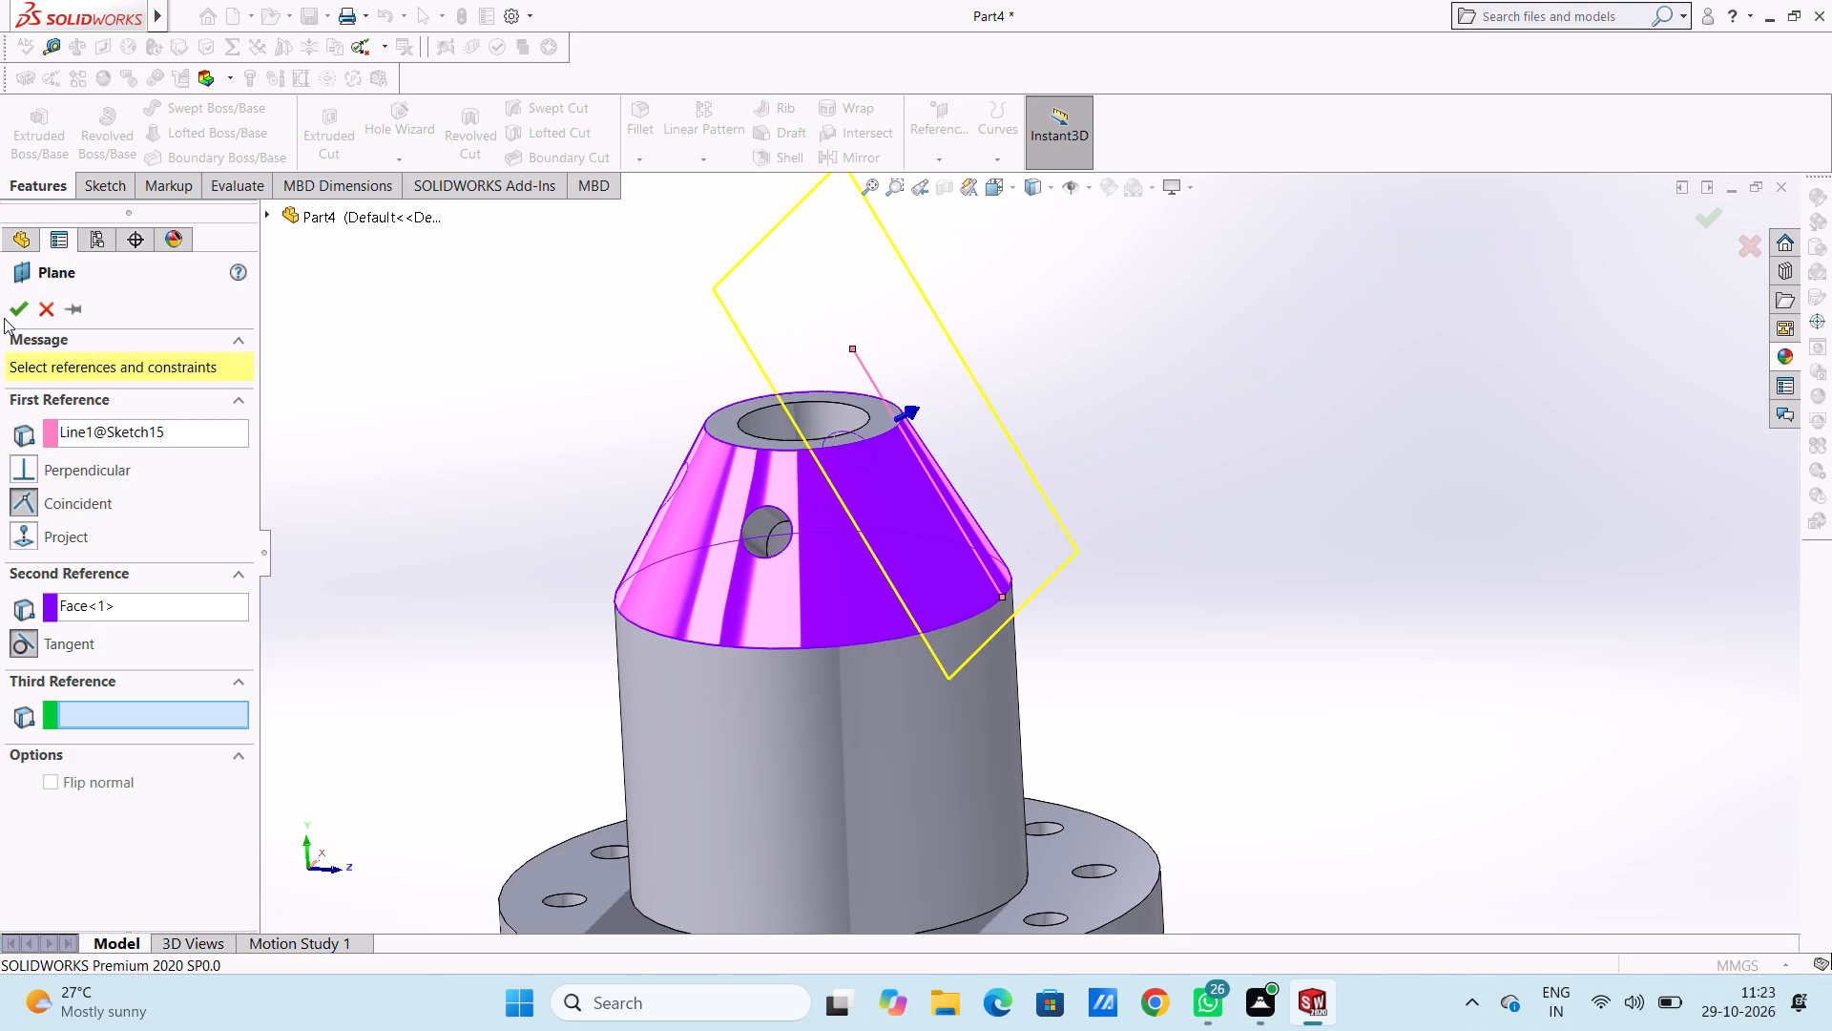
click(10, 313)
click(492, 404)
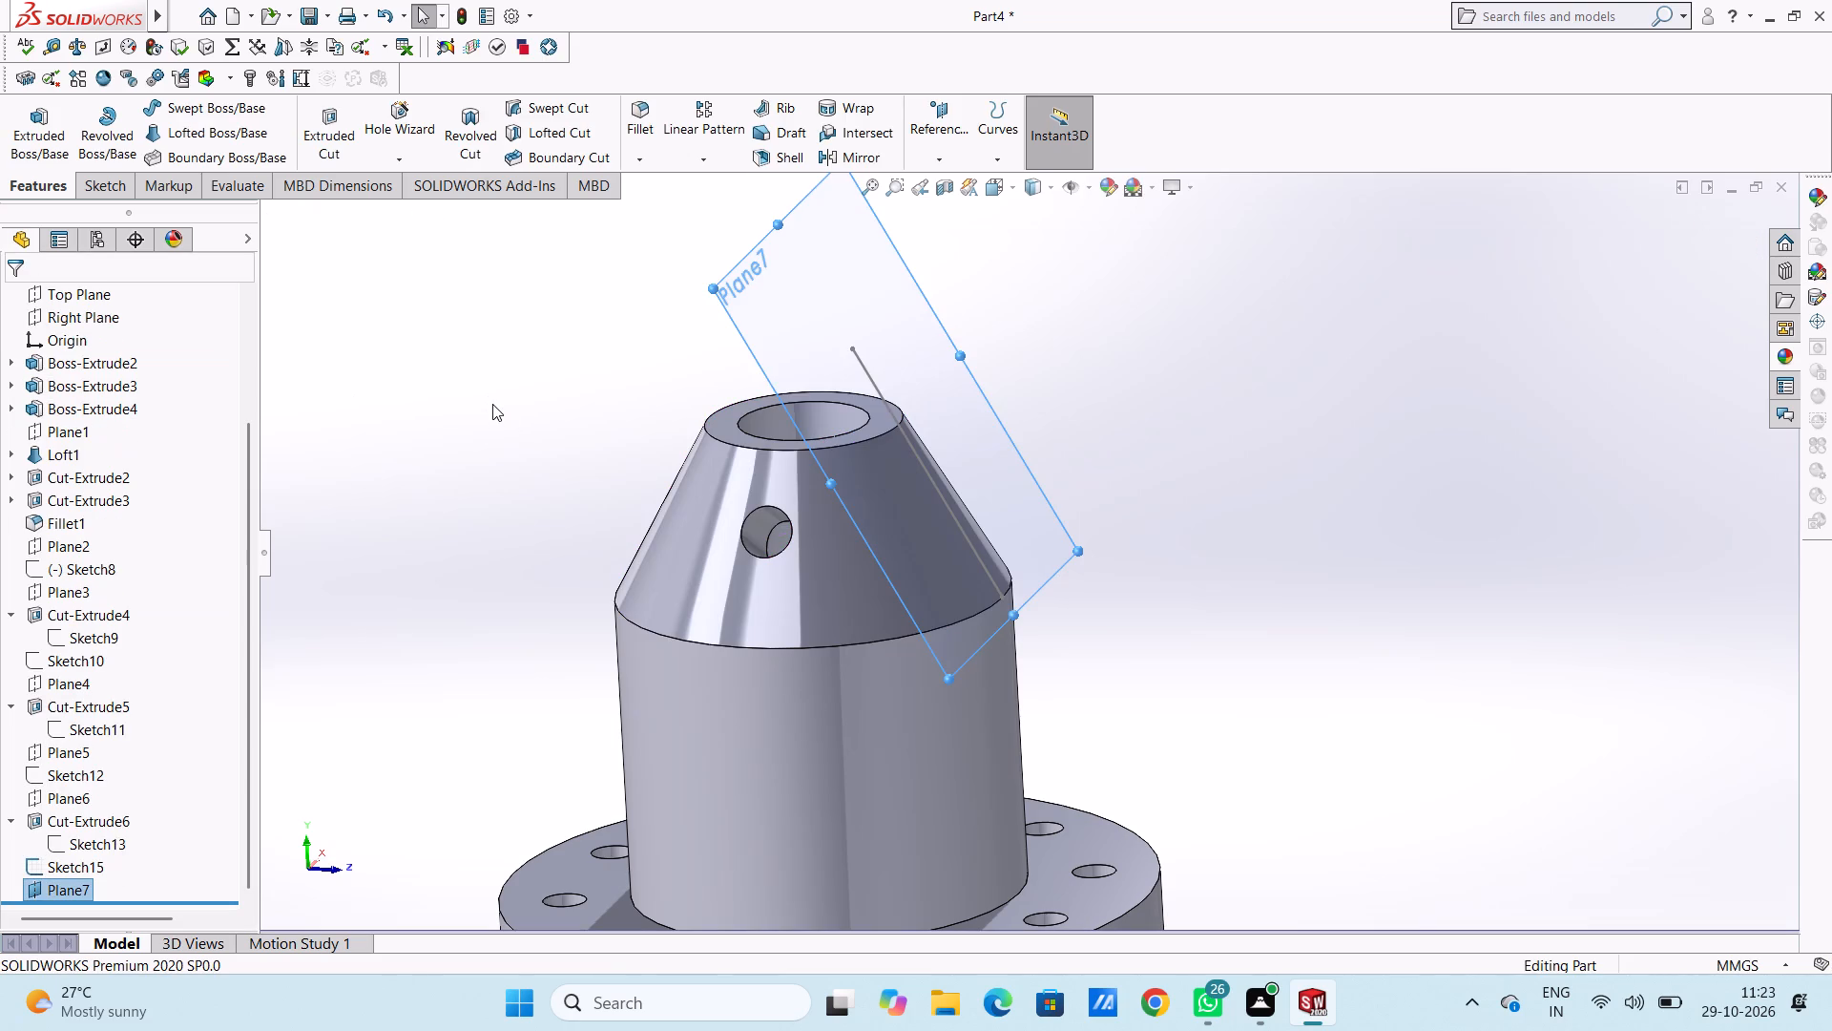
In the Front view, start a sketch on the new tangent plane and draw a circle about 19 mm in diameter centred on the slanted line.
key(ctrl+4)
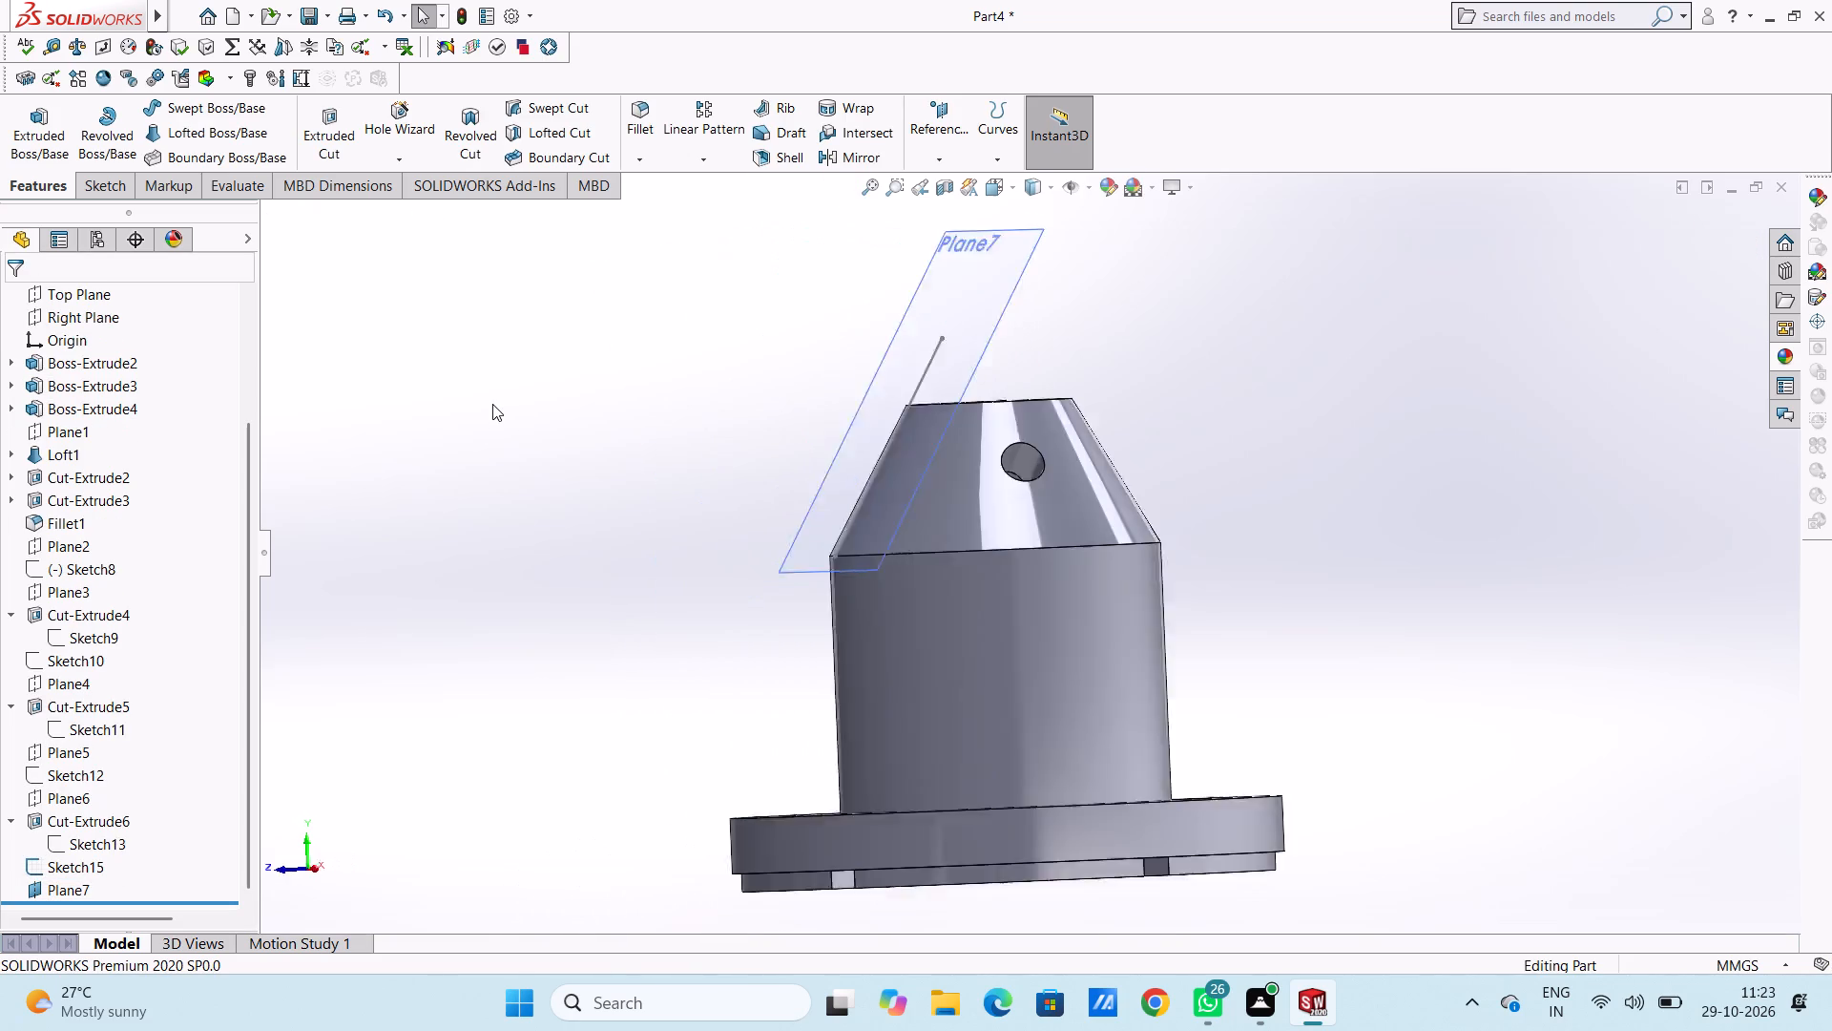
key(ctrl+1)
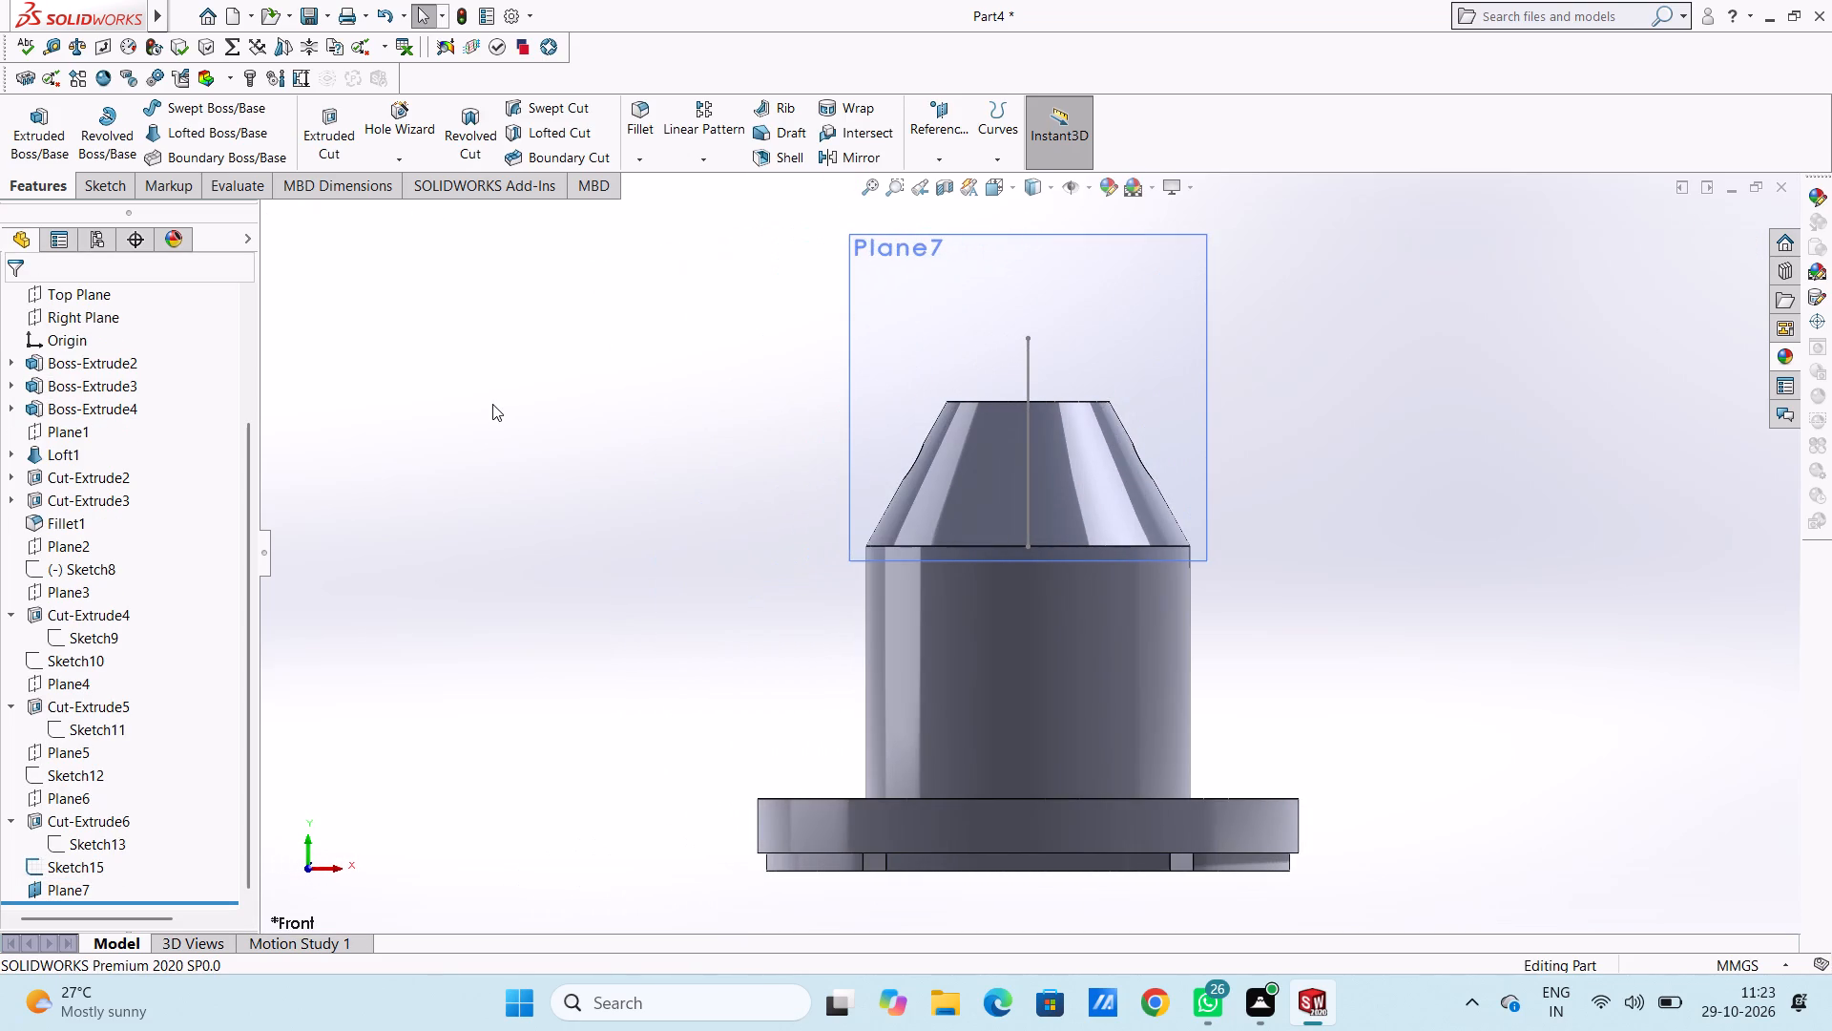
click(910, 321)
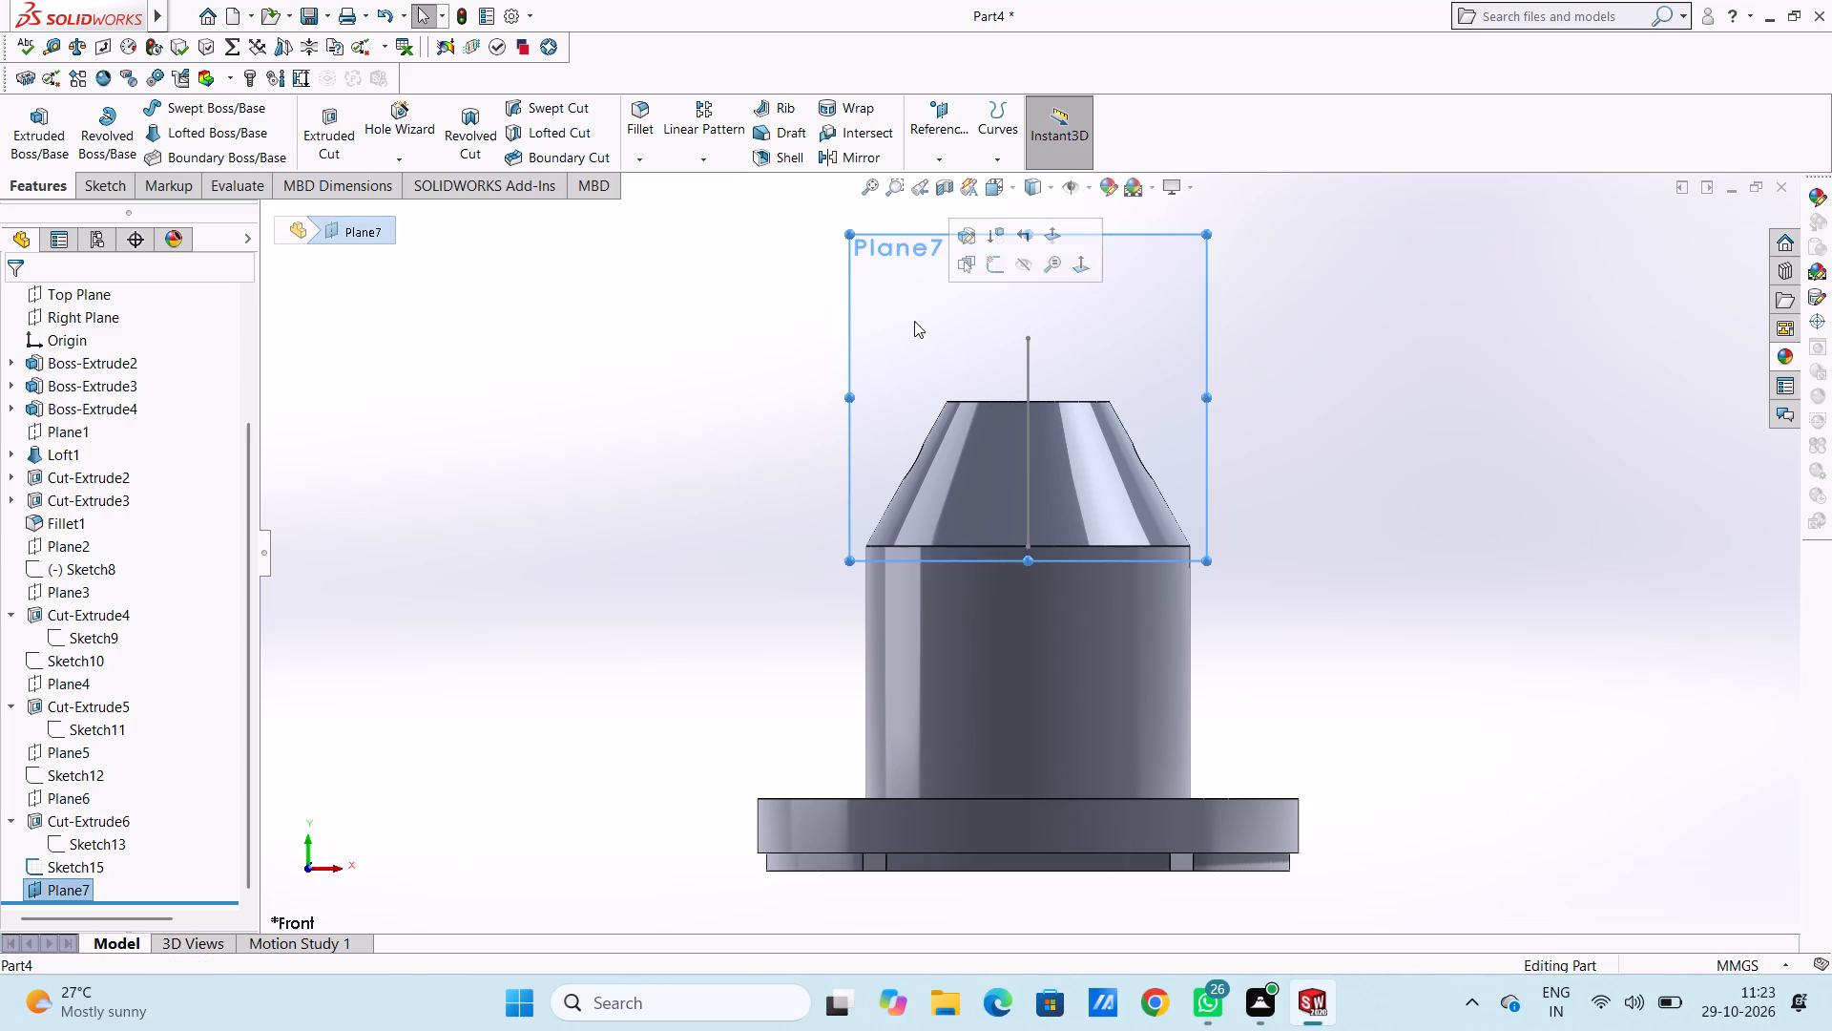
click(993, 270)
click(718, 365)
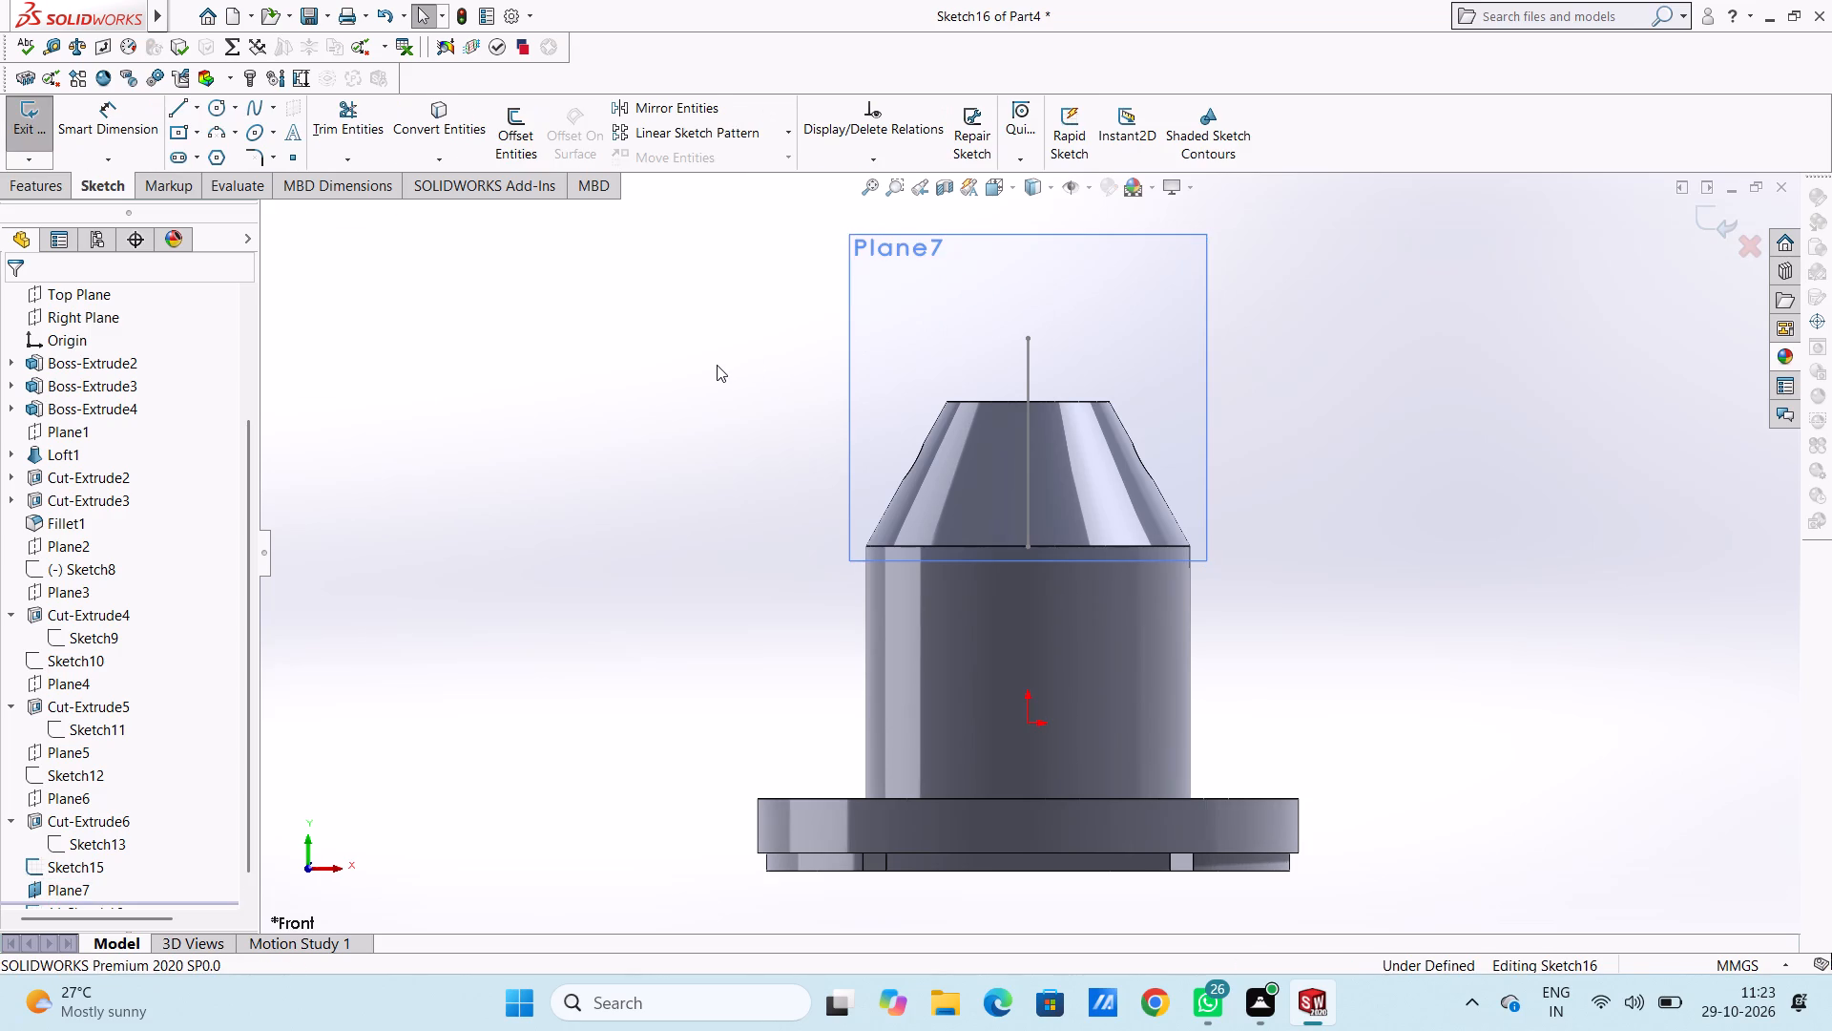
click(214, 107)
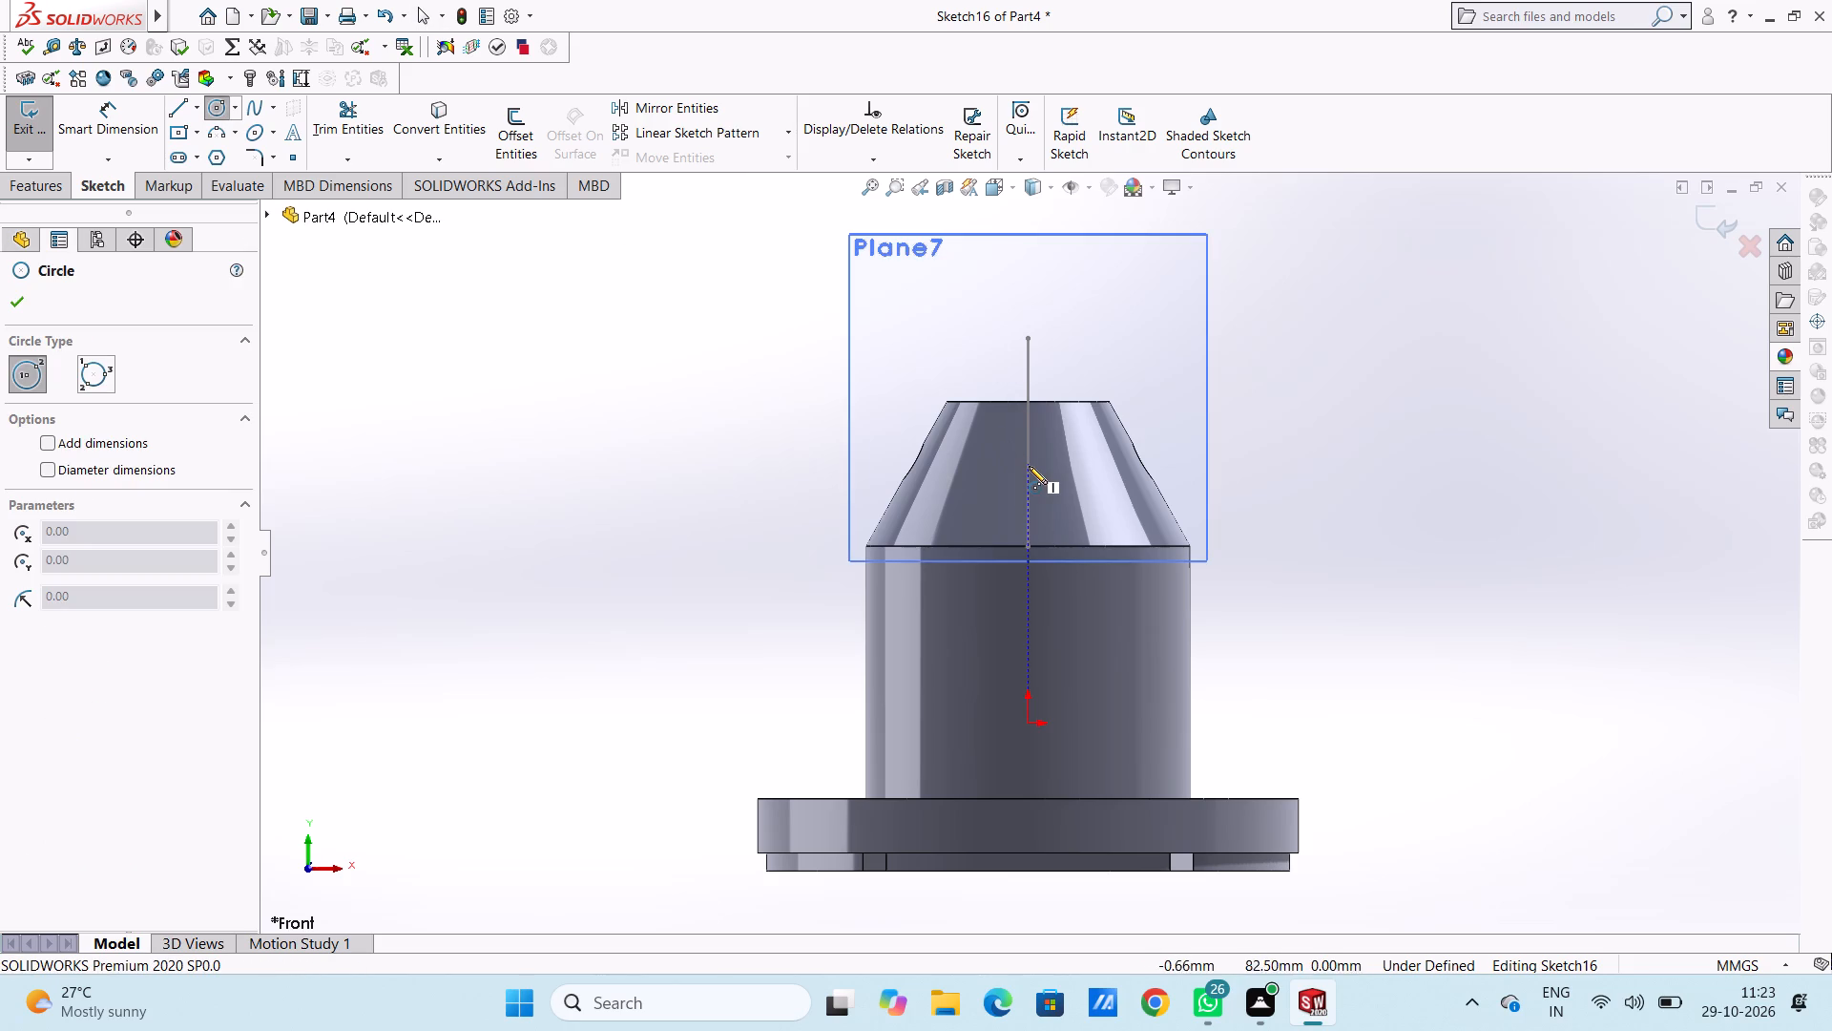
click(1029, 466)
click(1062, 459)
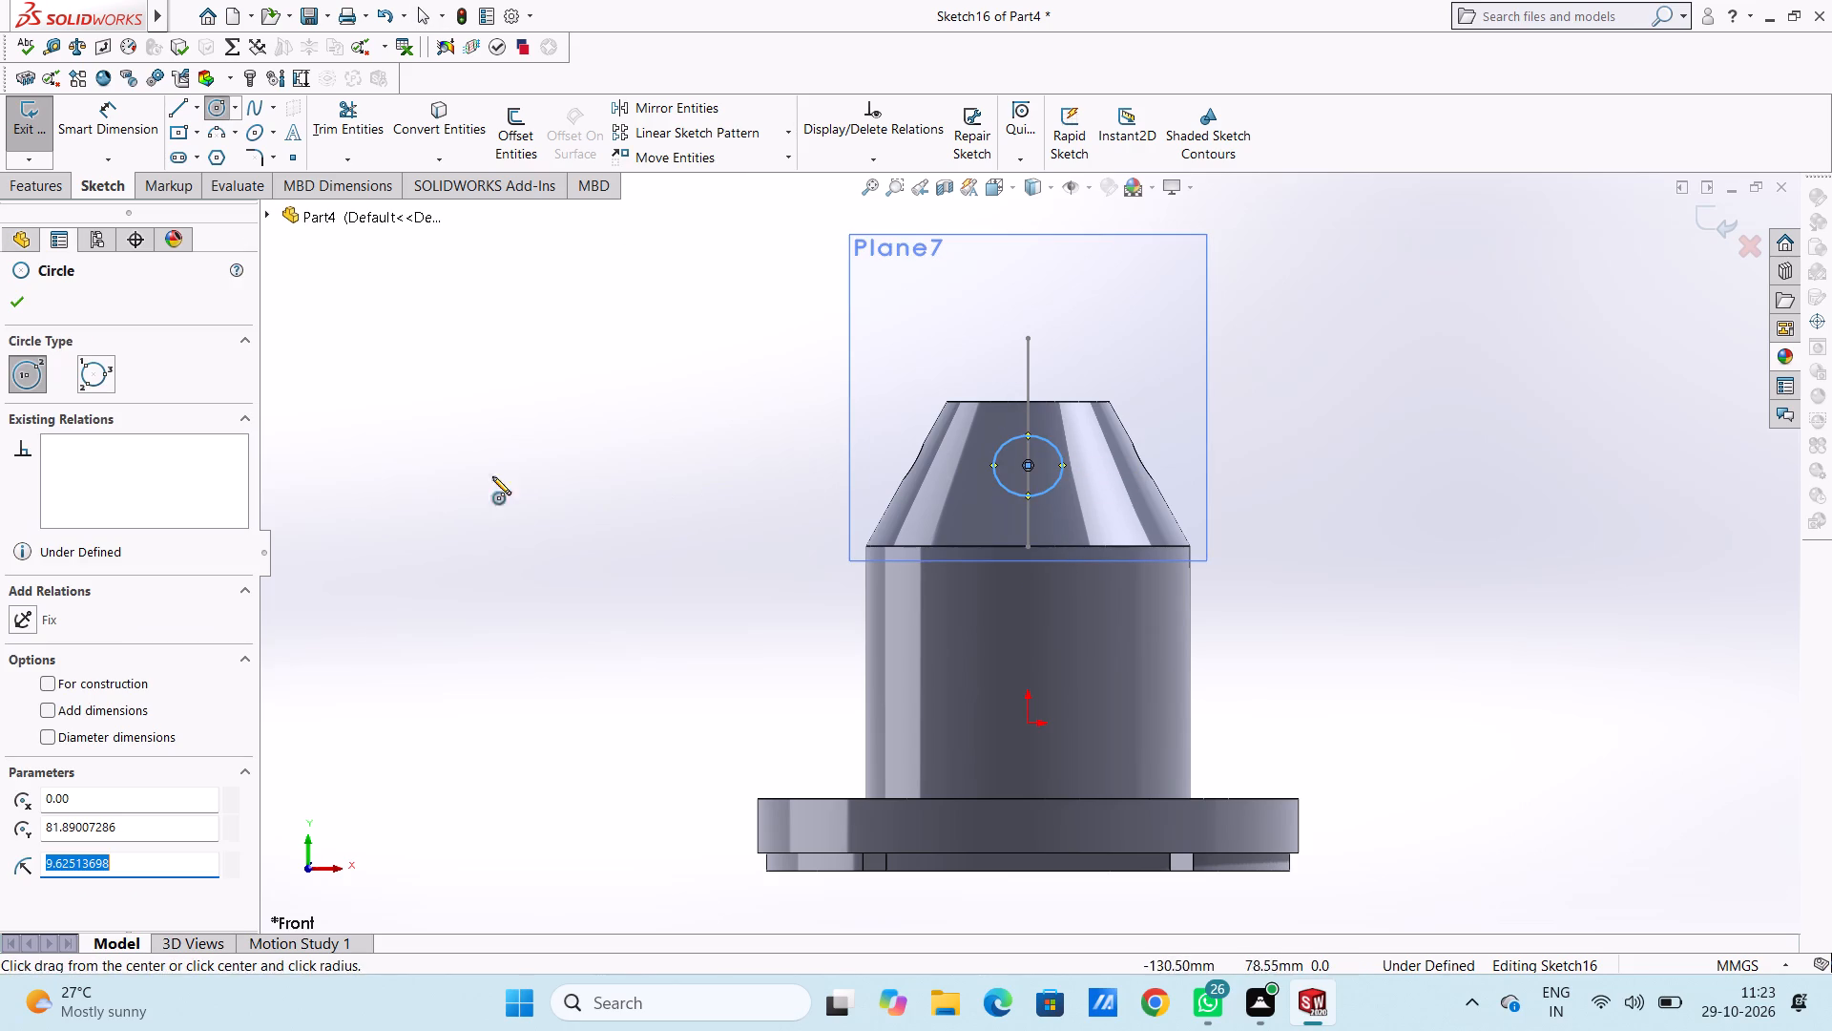
click(18, 303)
click(389, 378)
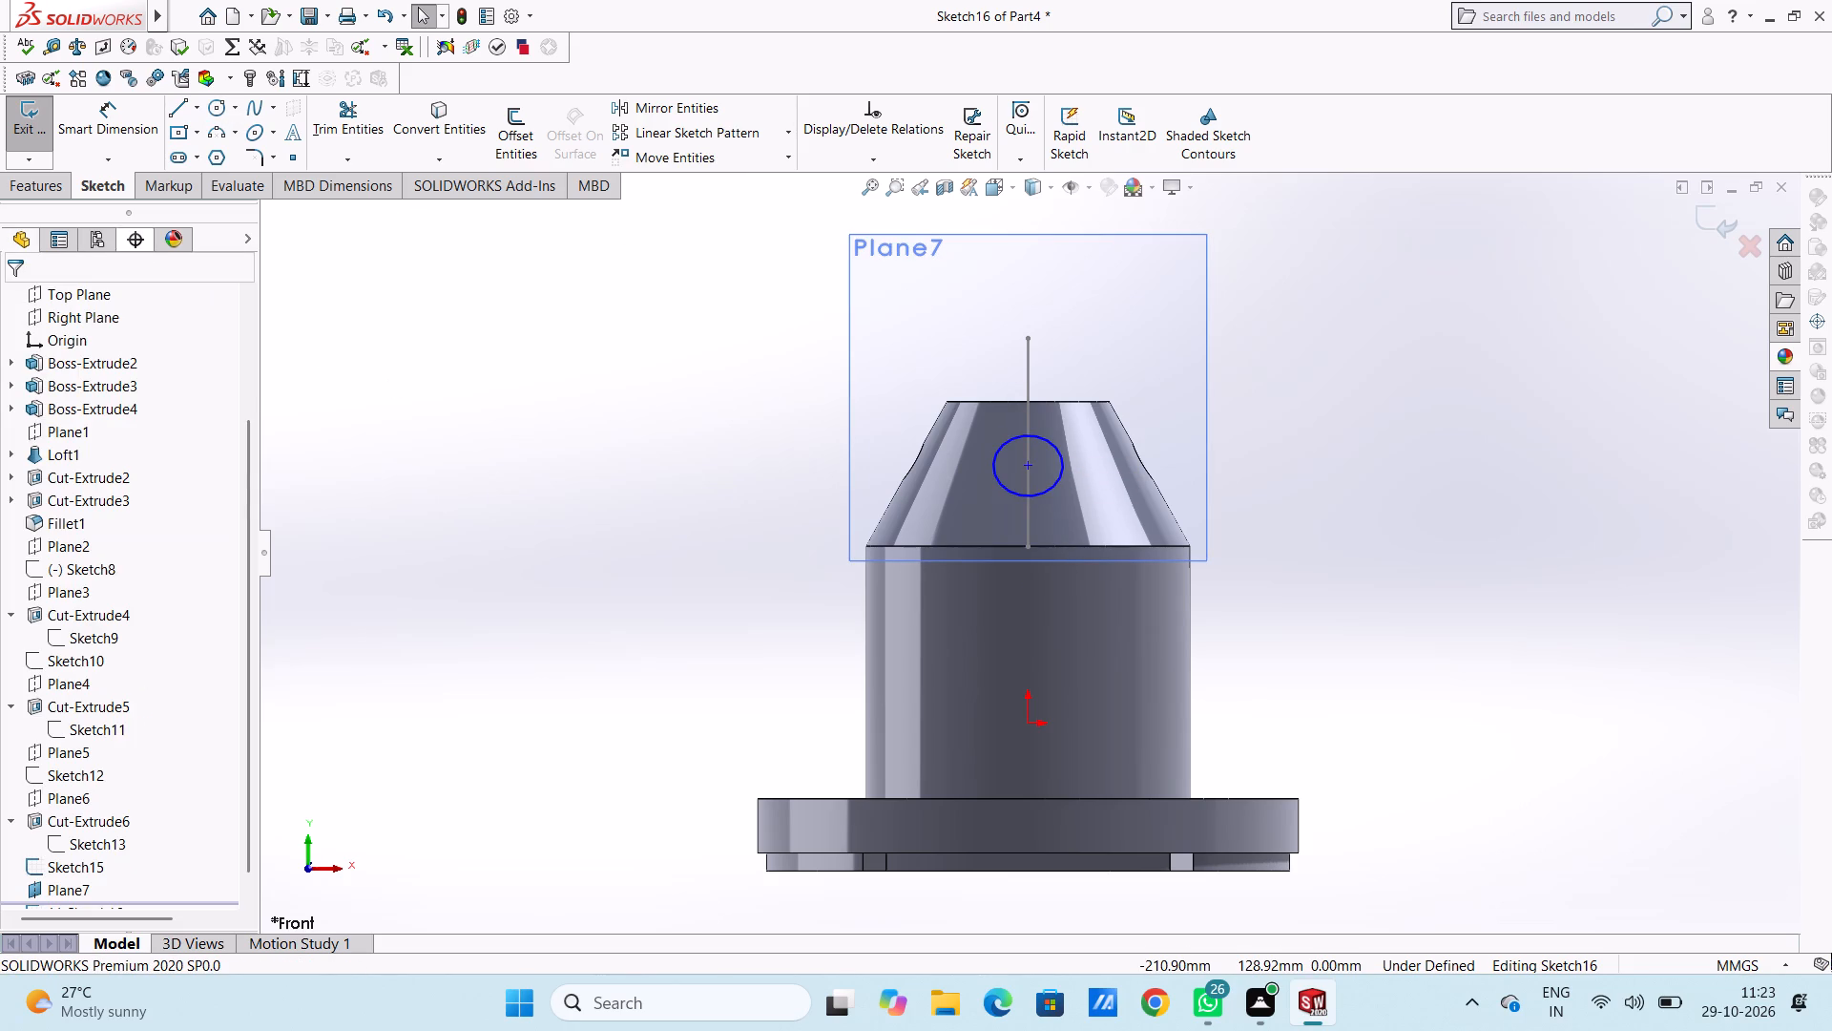
Dimension the circle's diameter as 12 mm.
click(112, 124)
click(1062, 469)
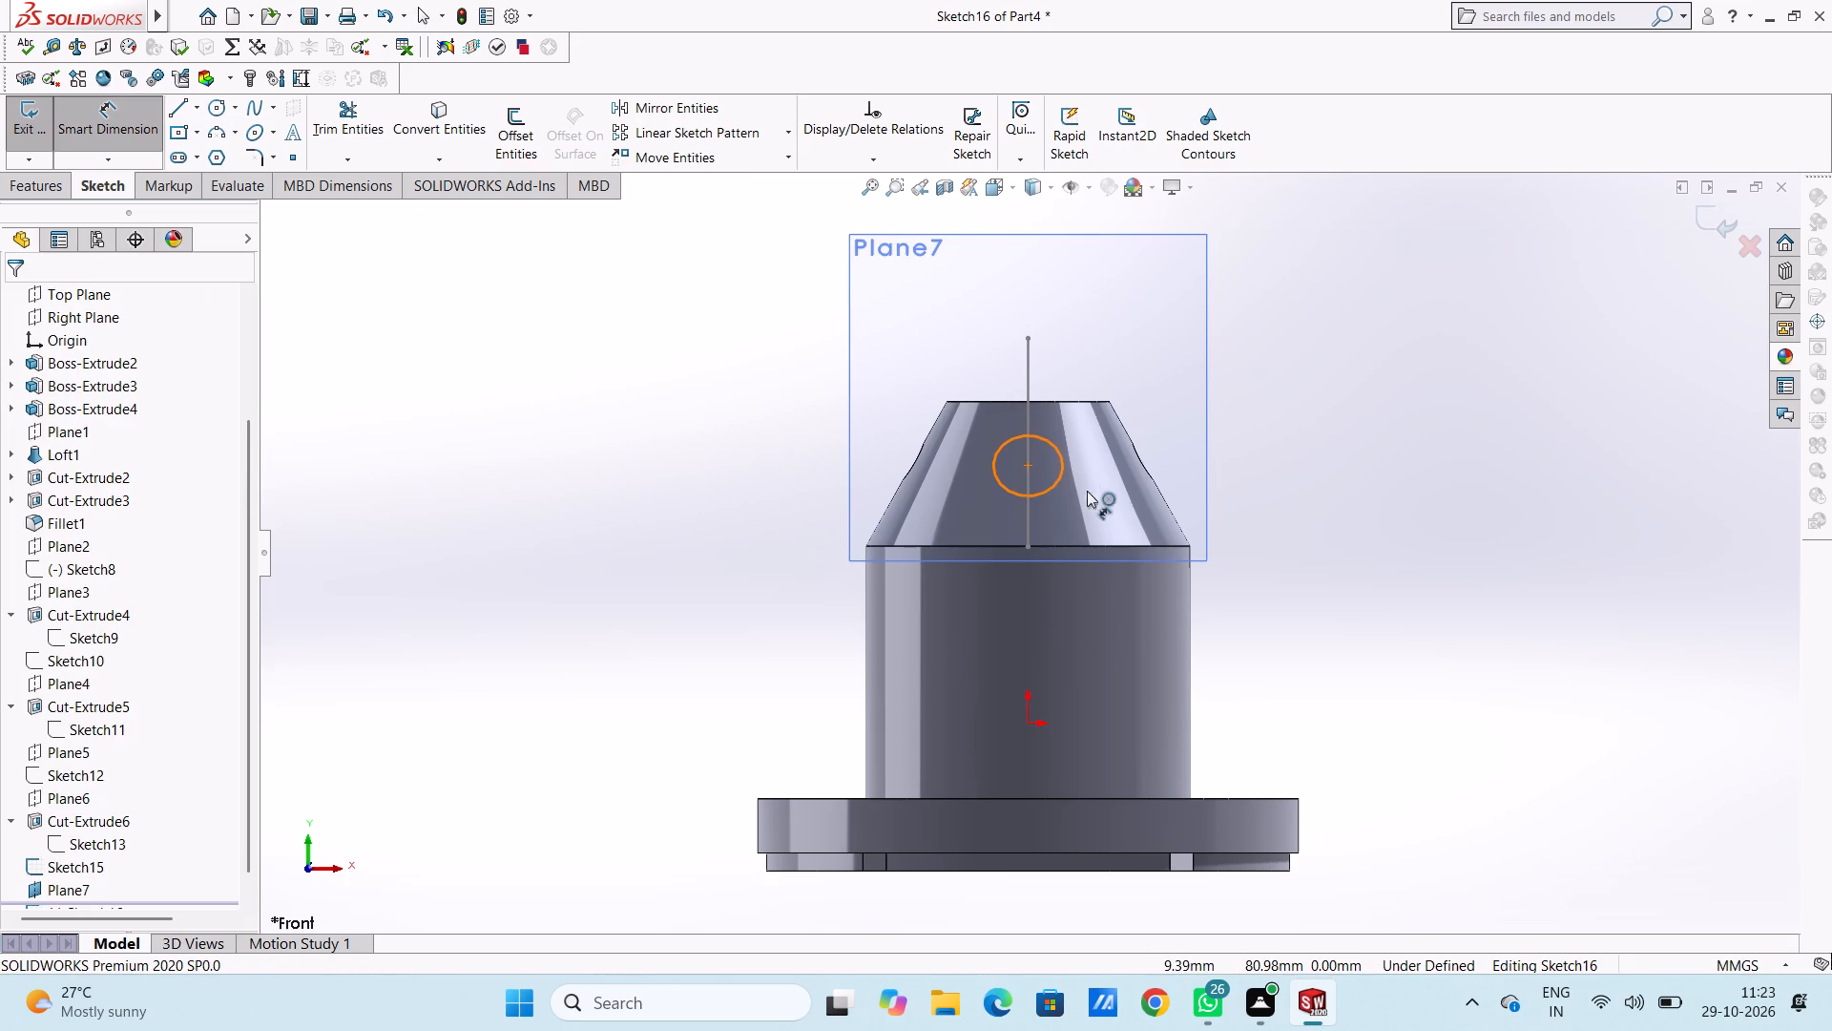
click(1399, 678)
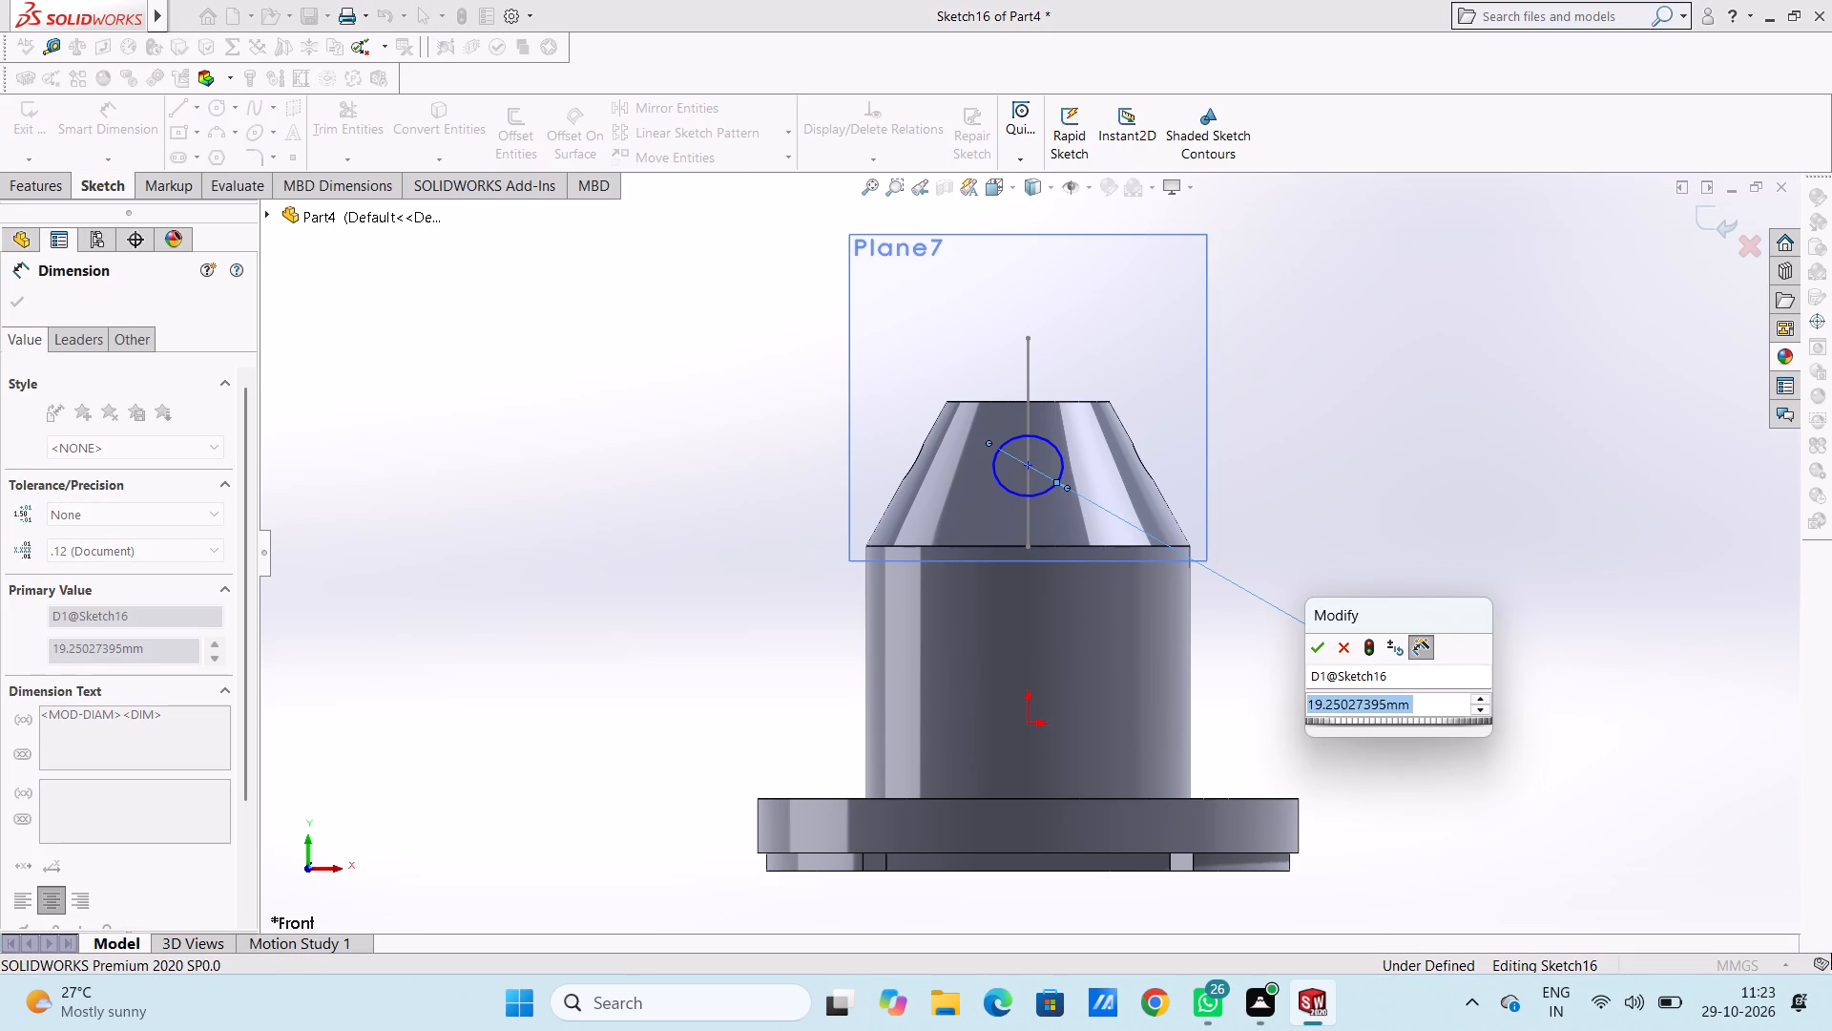
text(12)
key(Return)
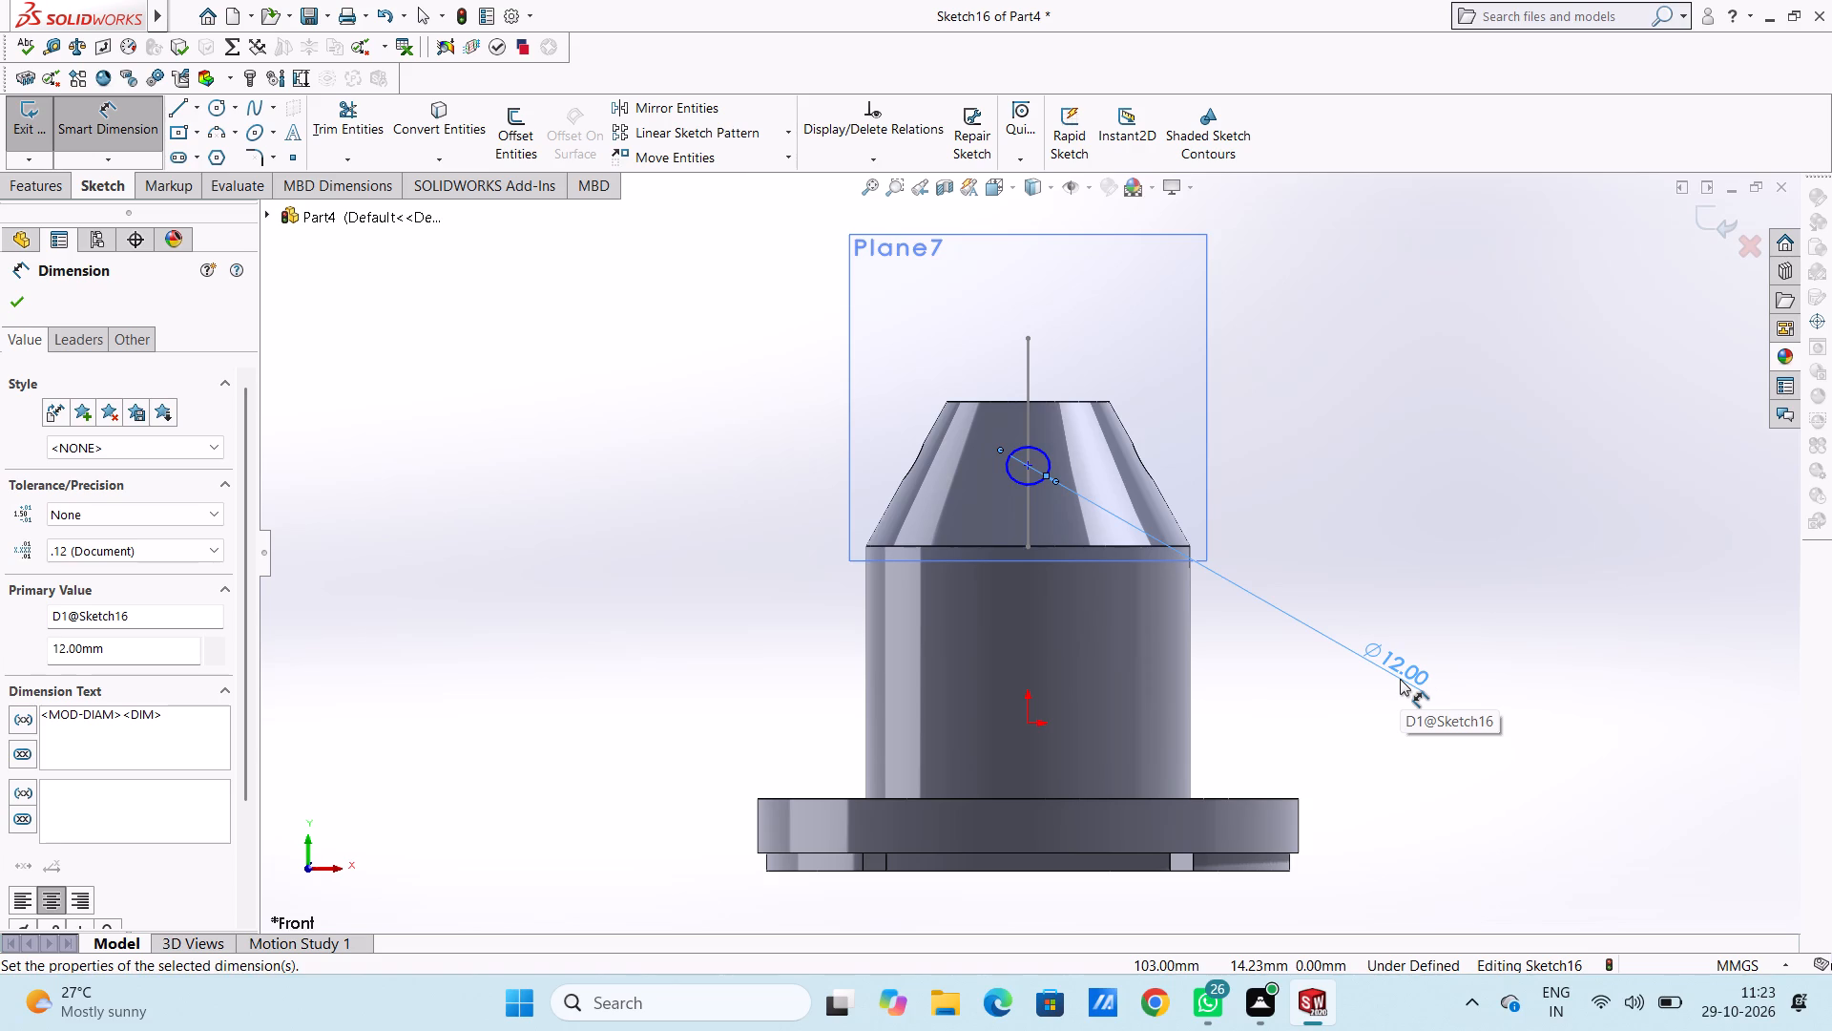
Dimension the circle's centre 30 mm from the taper's top edge.
click(1060, 400)
click(1028, 465)
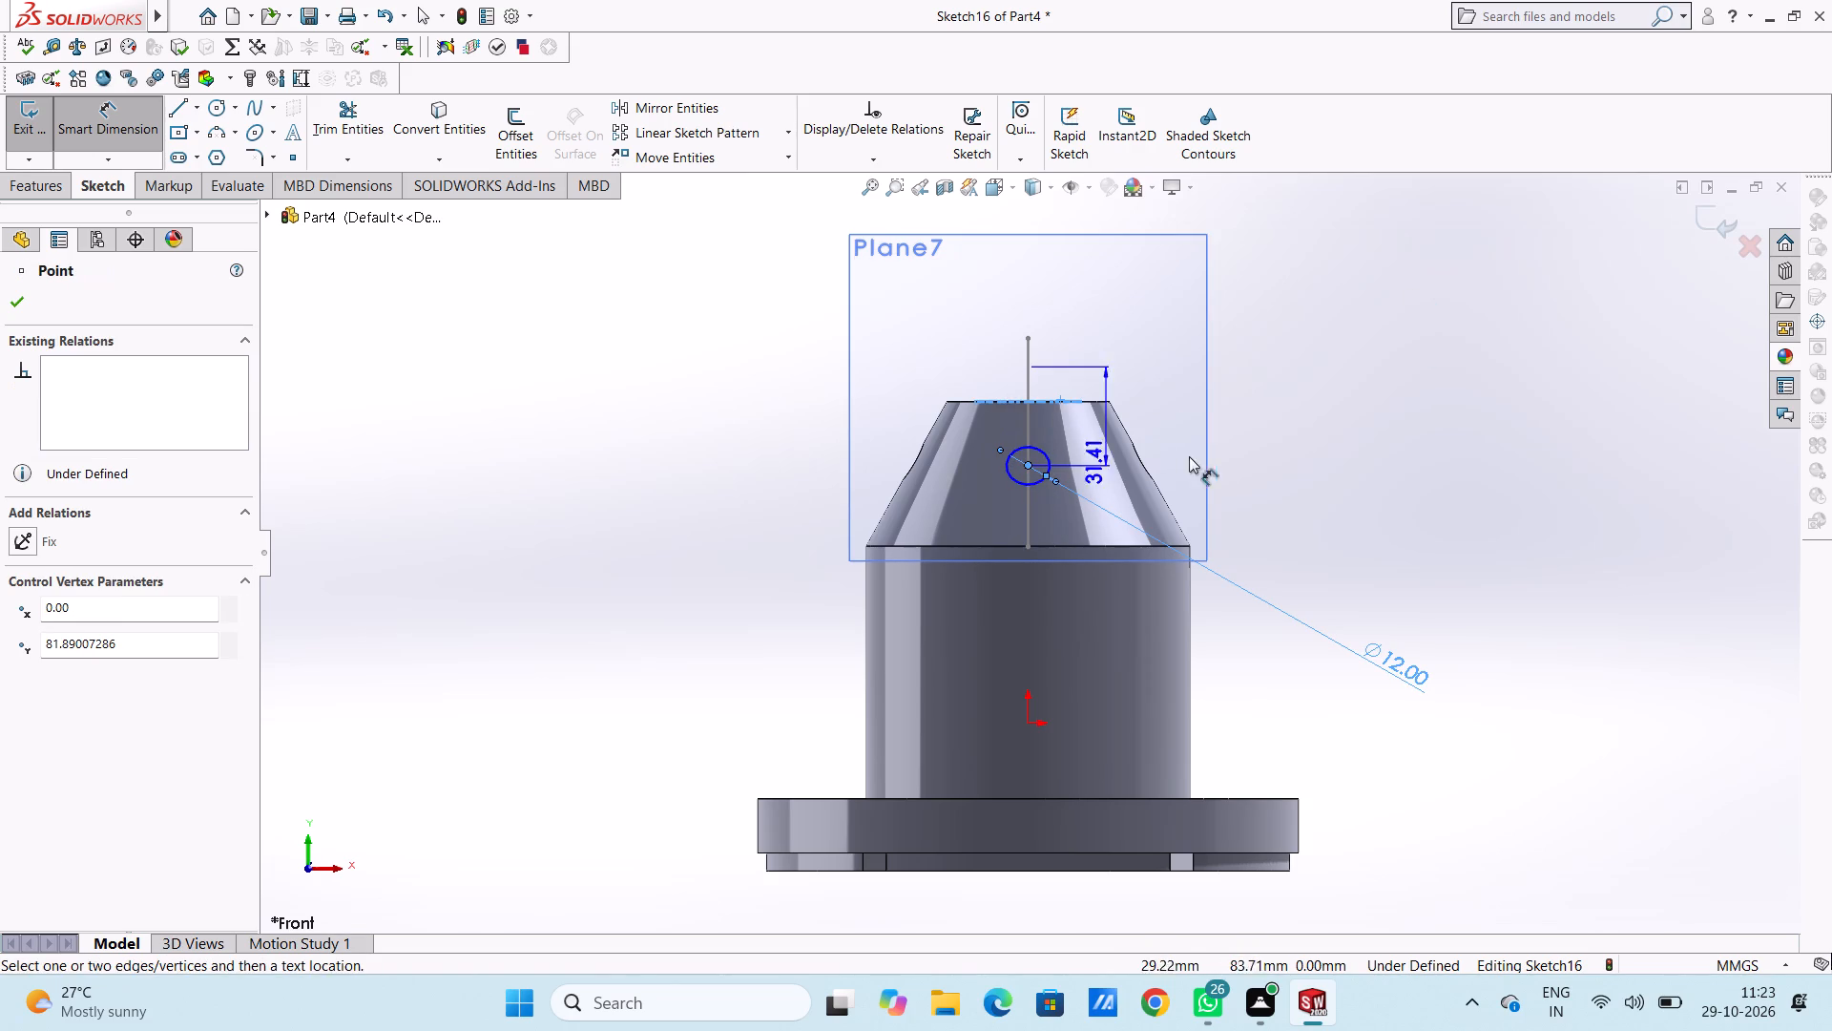
click(1400, 451)
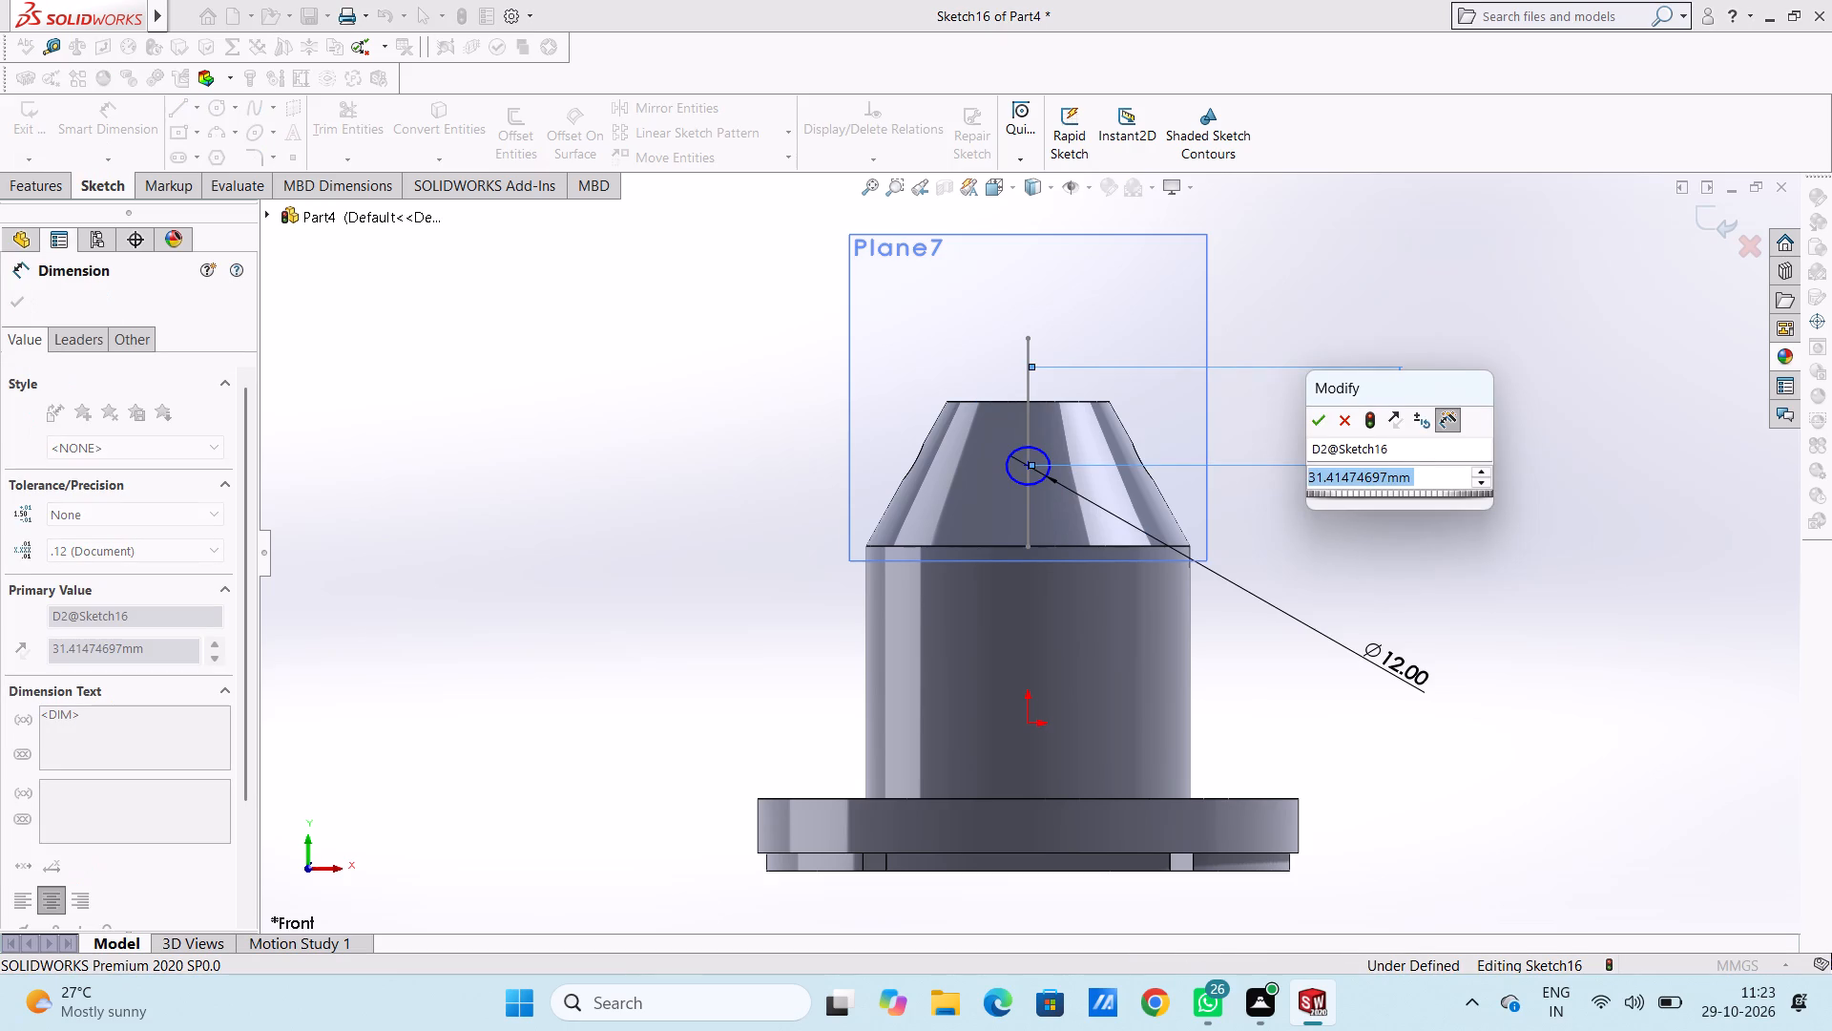
text(30)
key(Return)
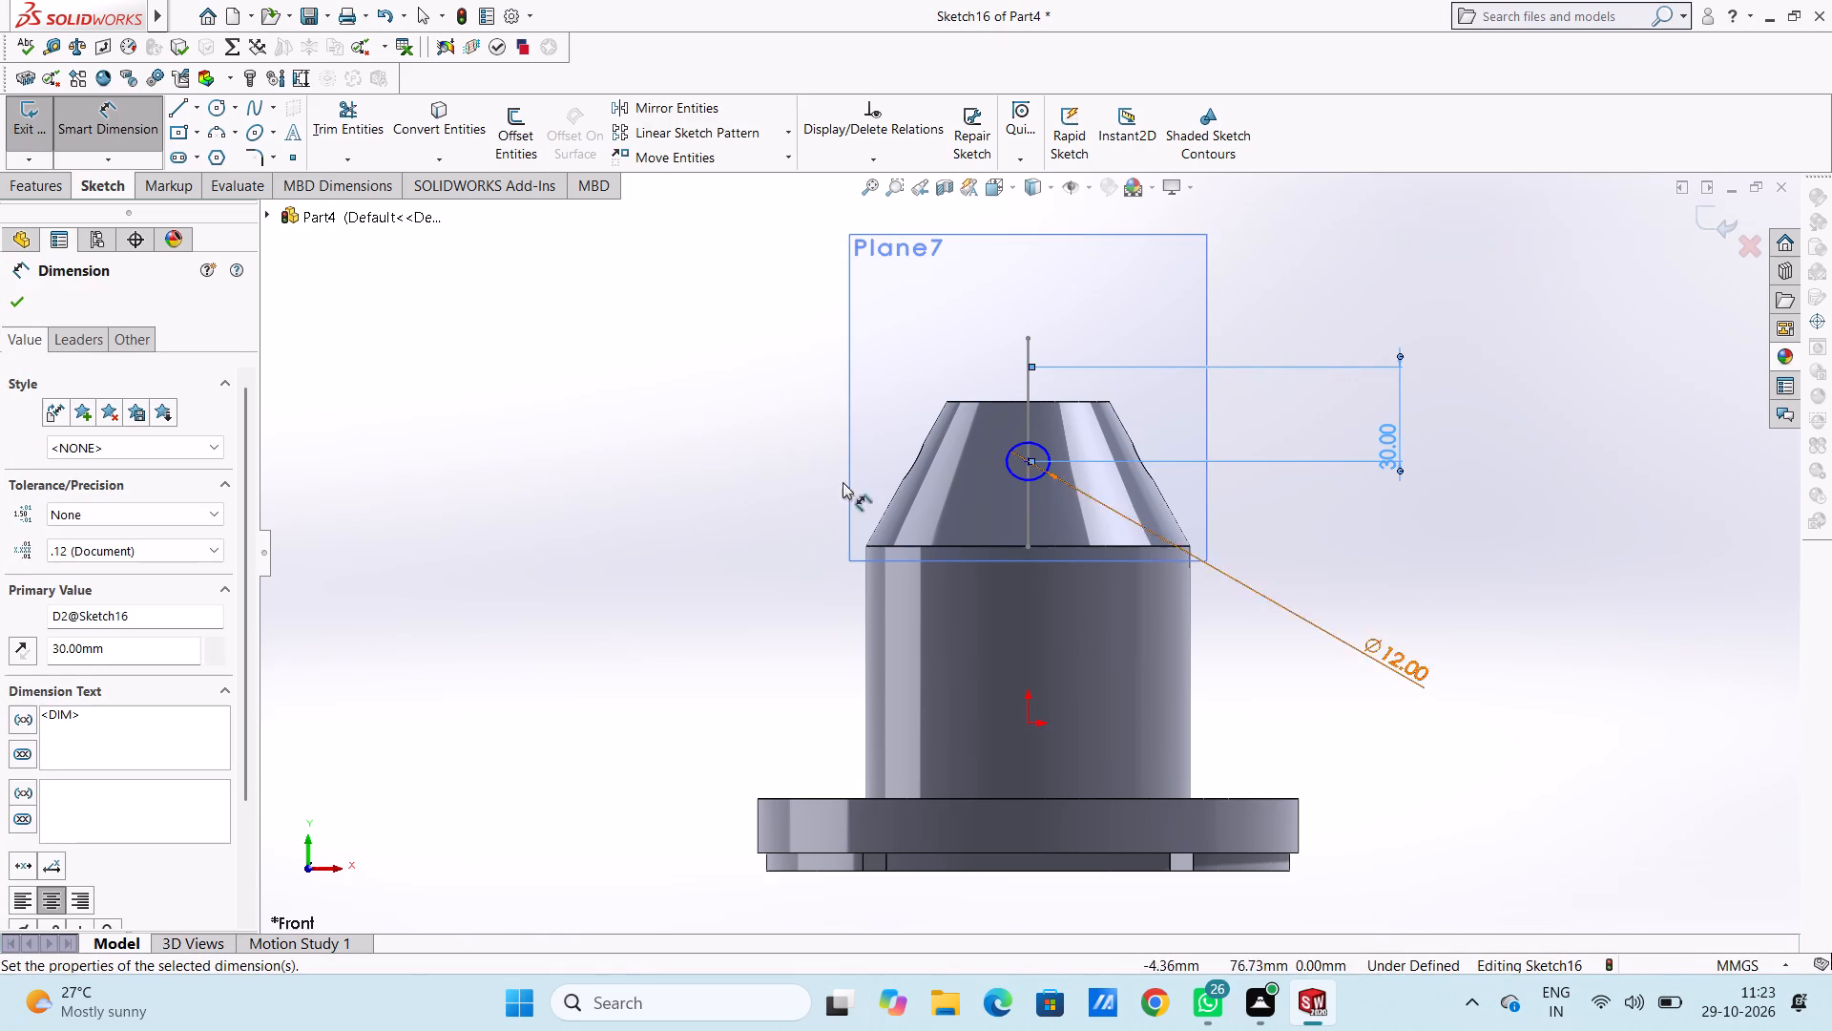
click(731, 477)
Dimension the circle's centre 45 mm horizontally from the cylinder's side edge.
click(864, 656)
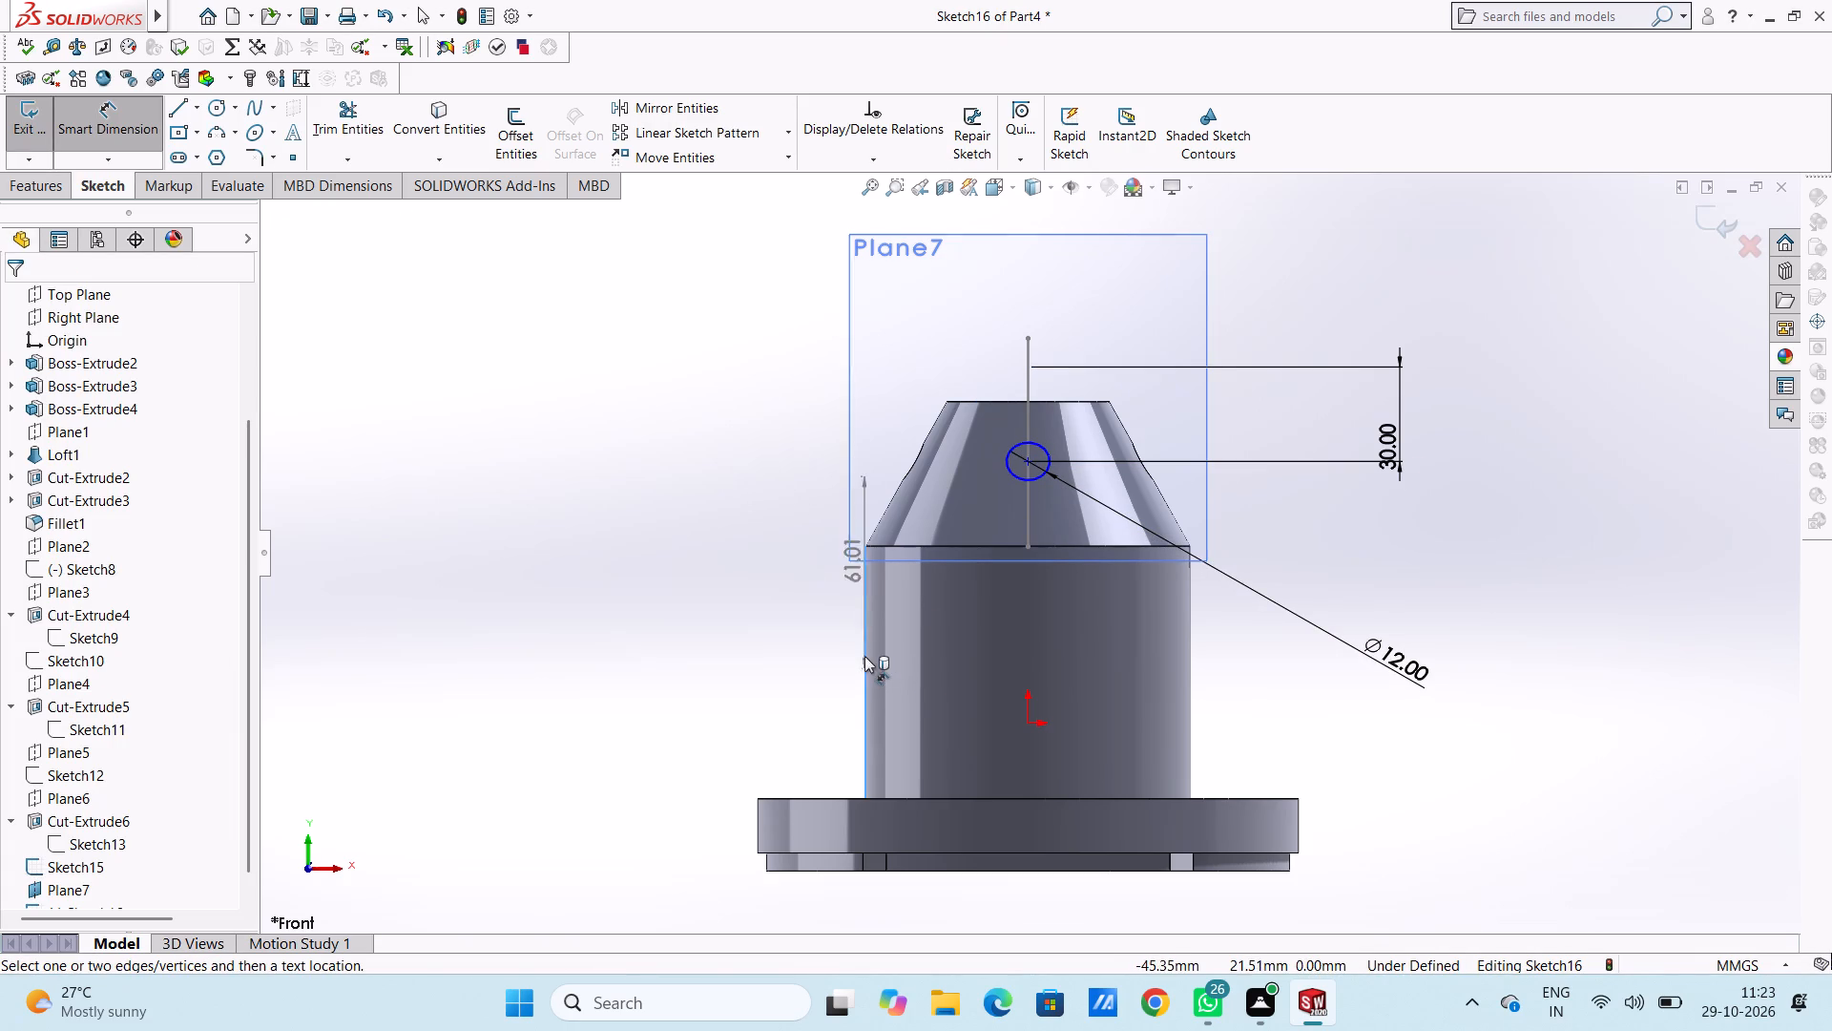
click(1030, 458)
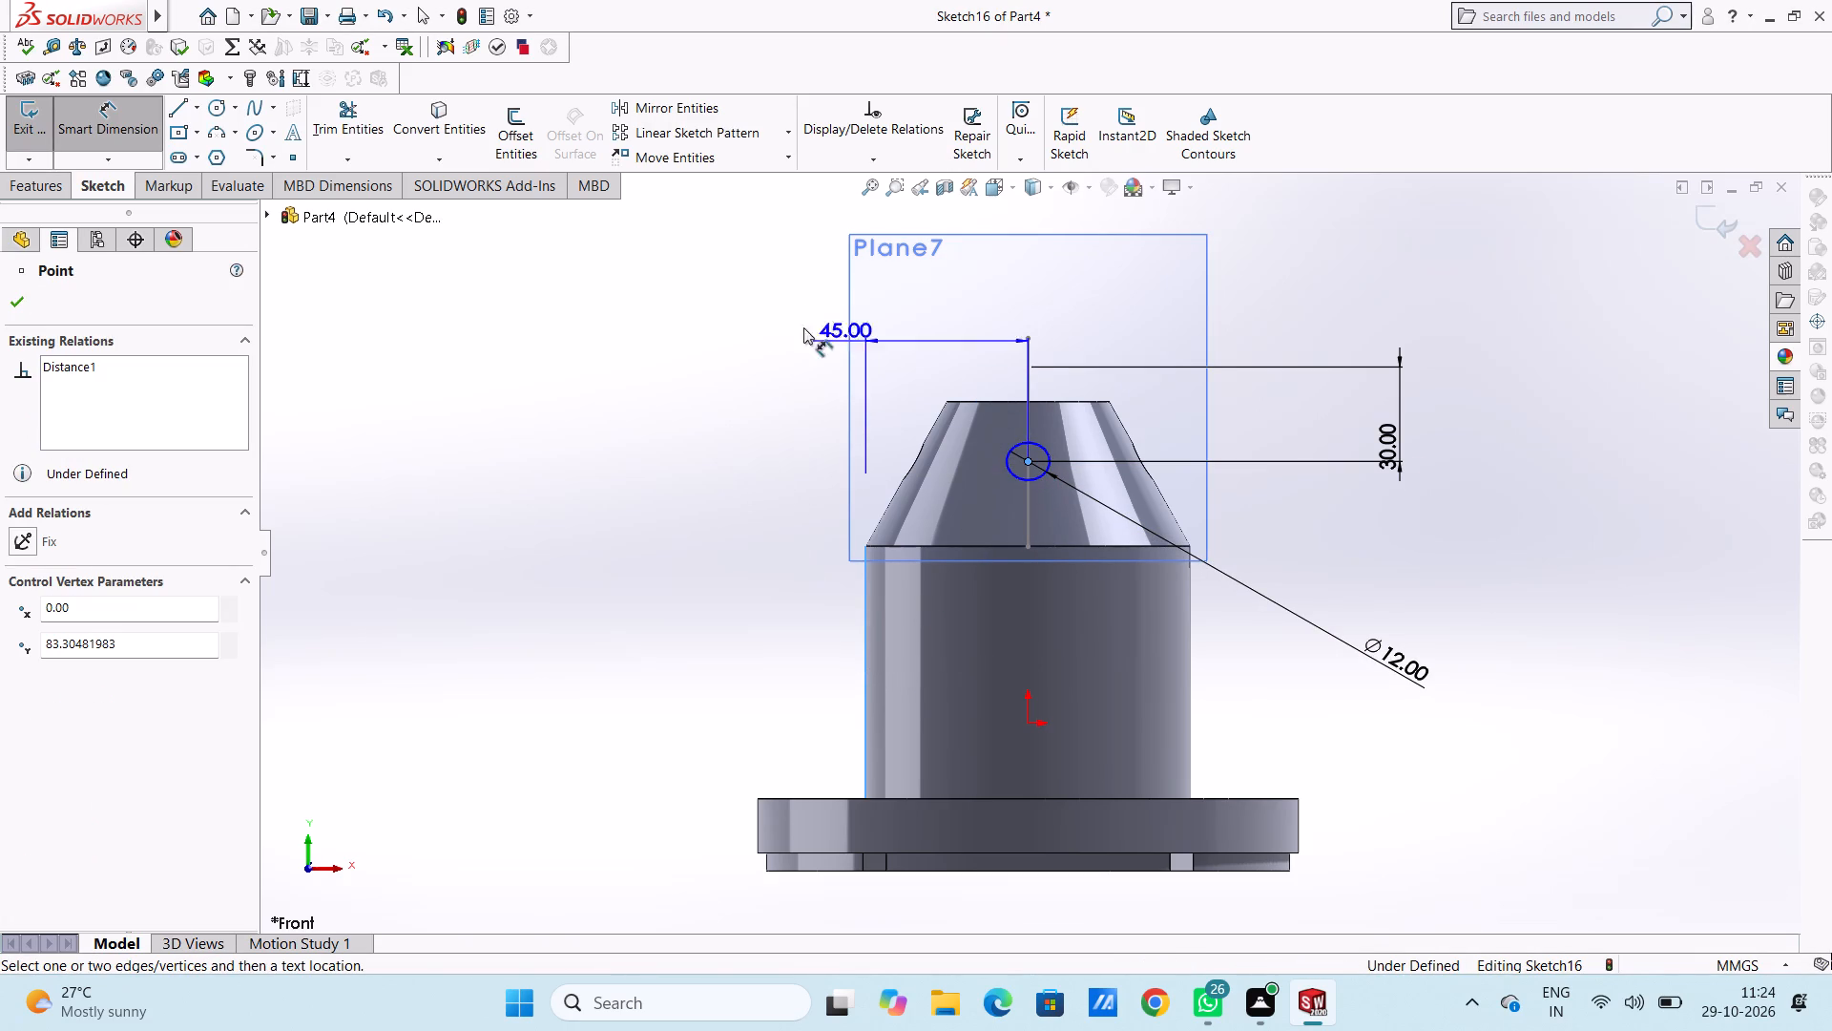
click(719, 318)
click(647, 289)
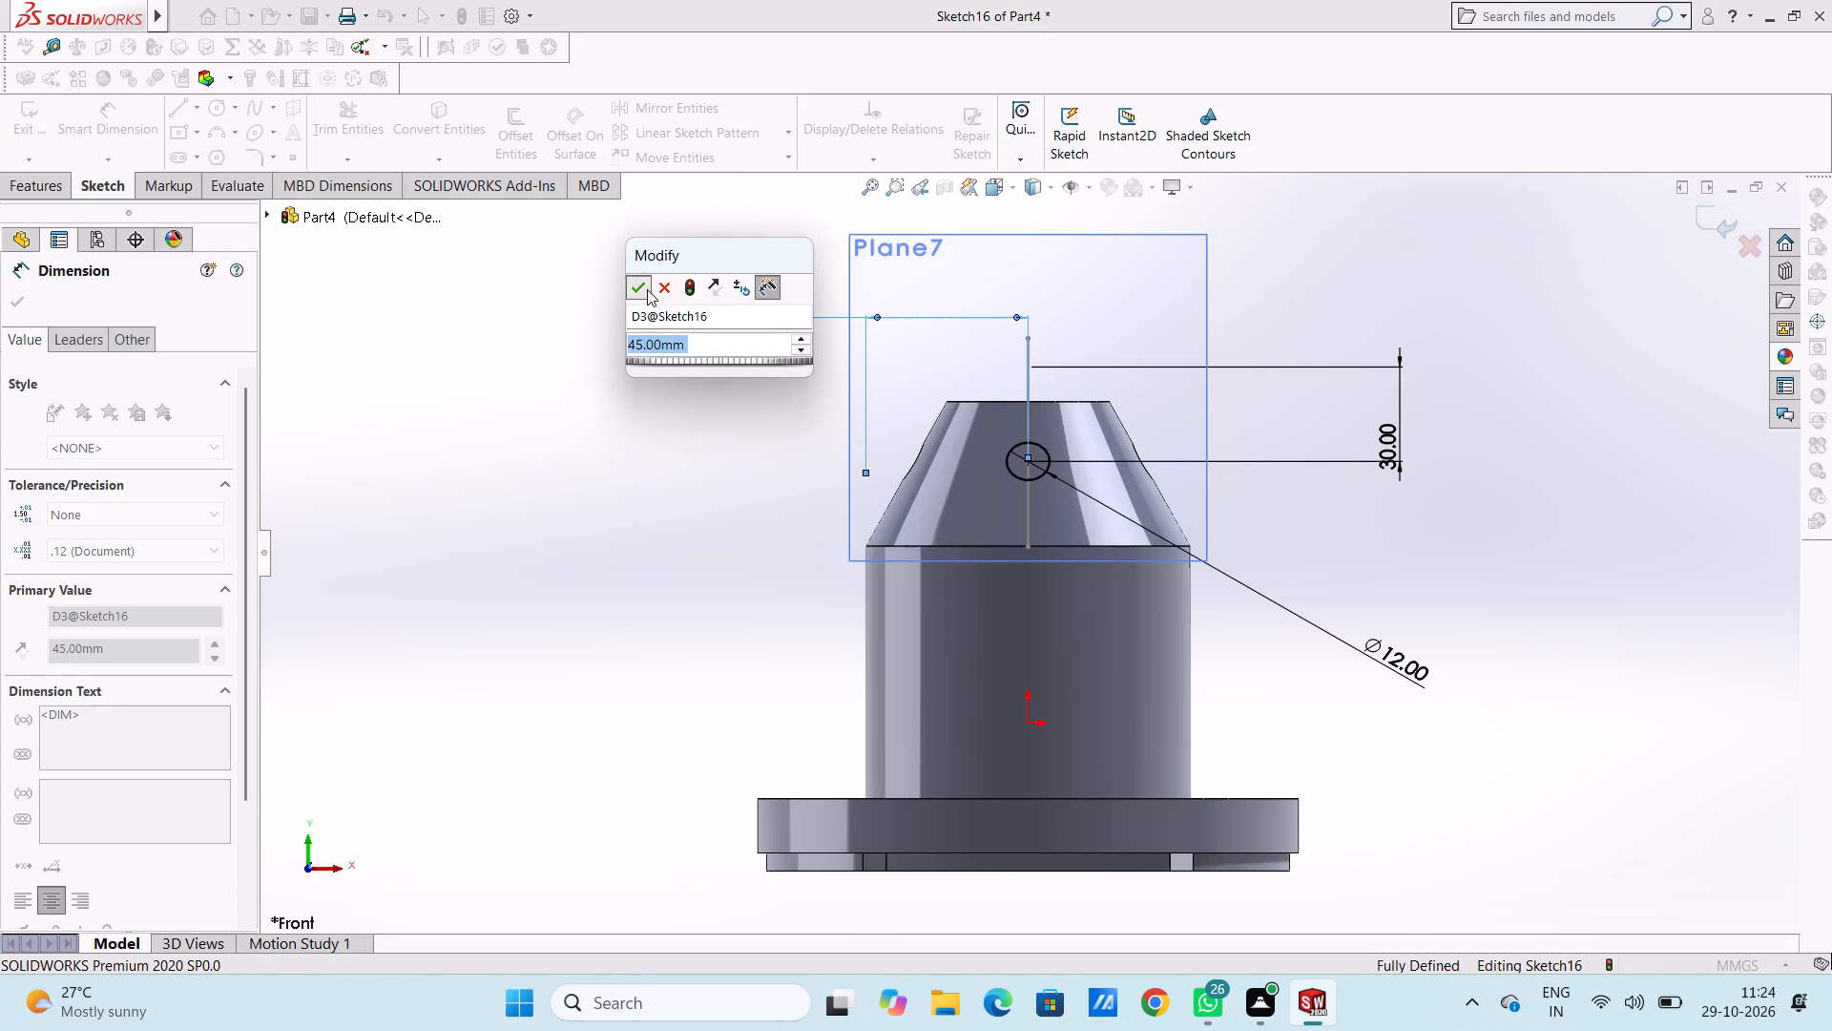
click(622, 307)
Cut-extrude the 12 mm circle on the tangent plane 40 mm blind into the taper.
scroll(634, 346, down, 1)
middle_drag(645, 357, 751, 468)
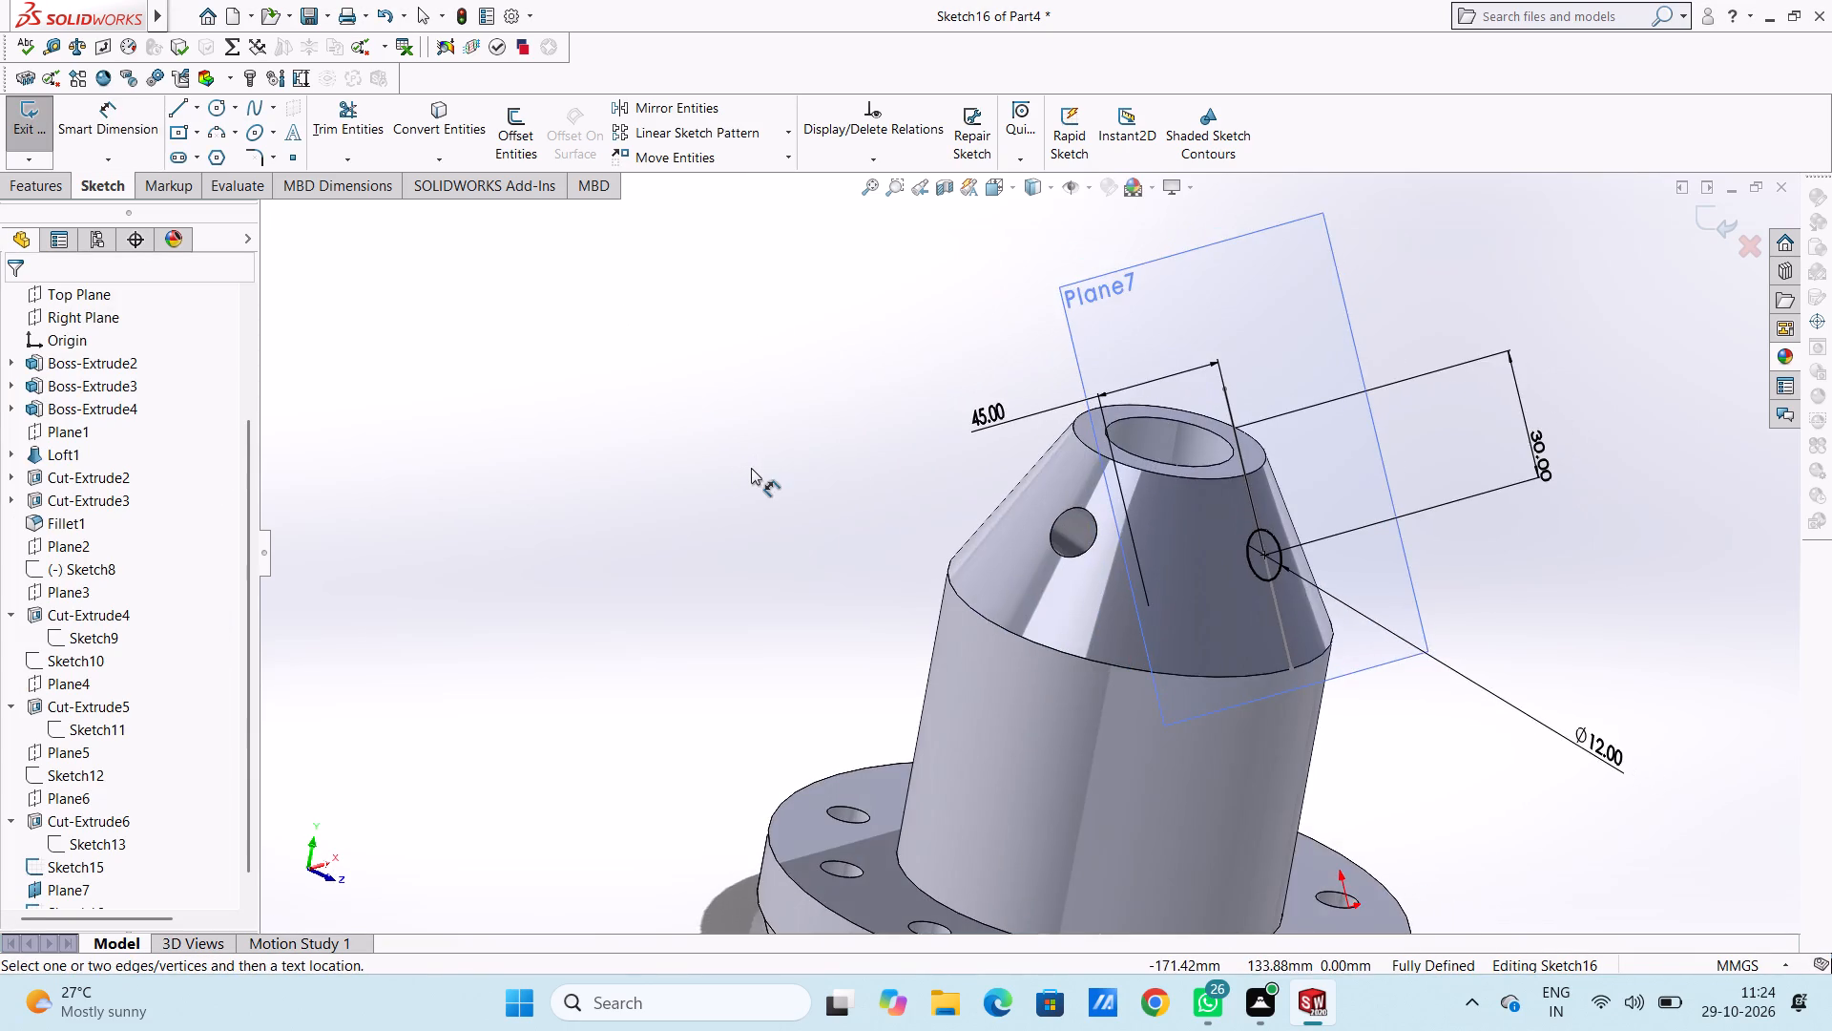
scroll(752, 468, up, 3)
scroll(1138, 751, down, 1)
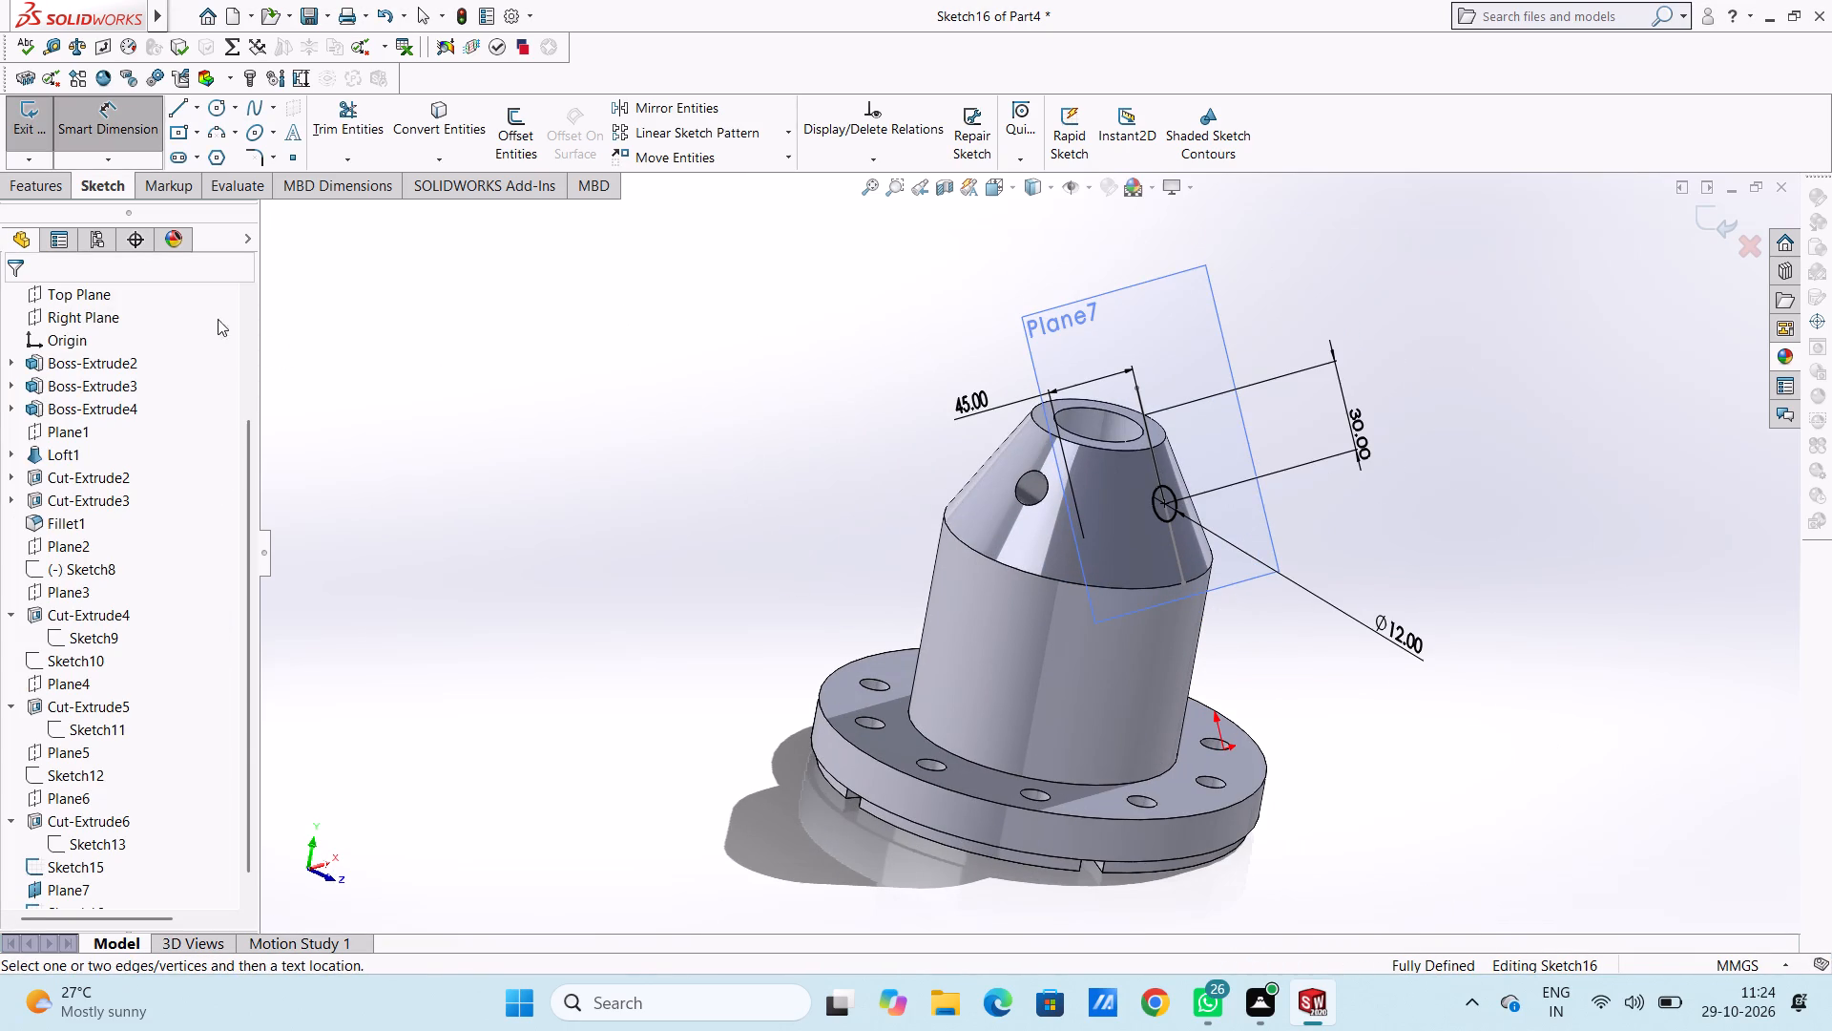
click(115, 118)
click(52, 191)
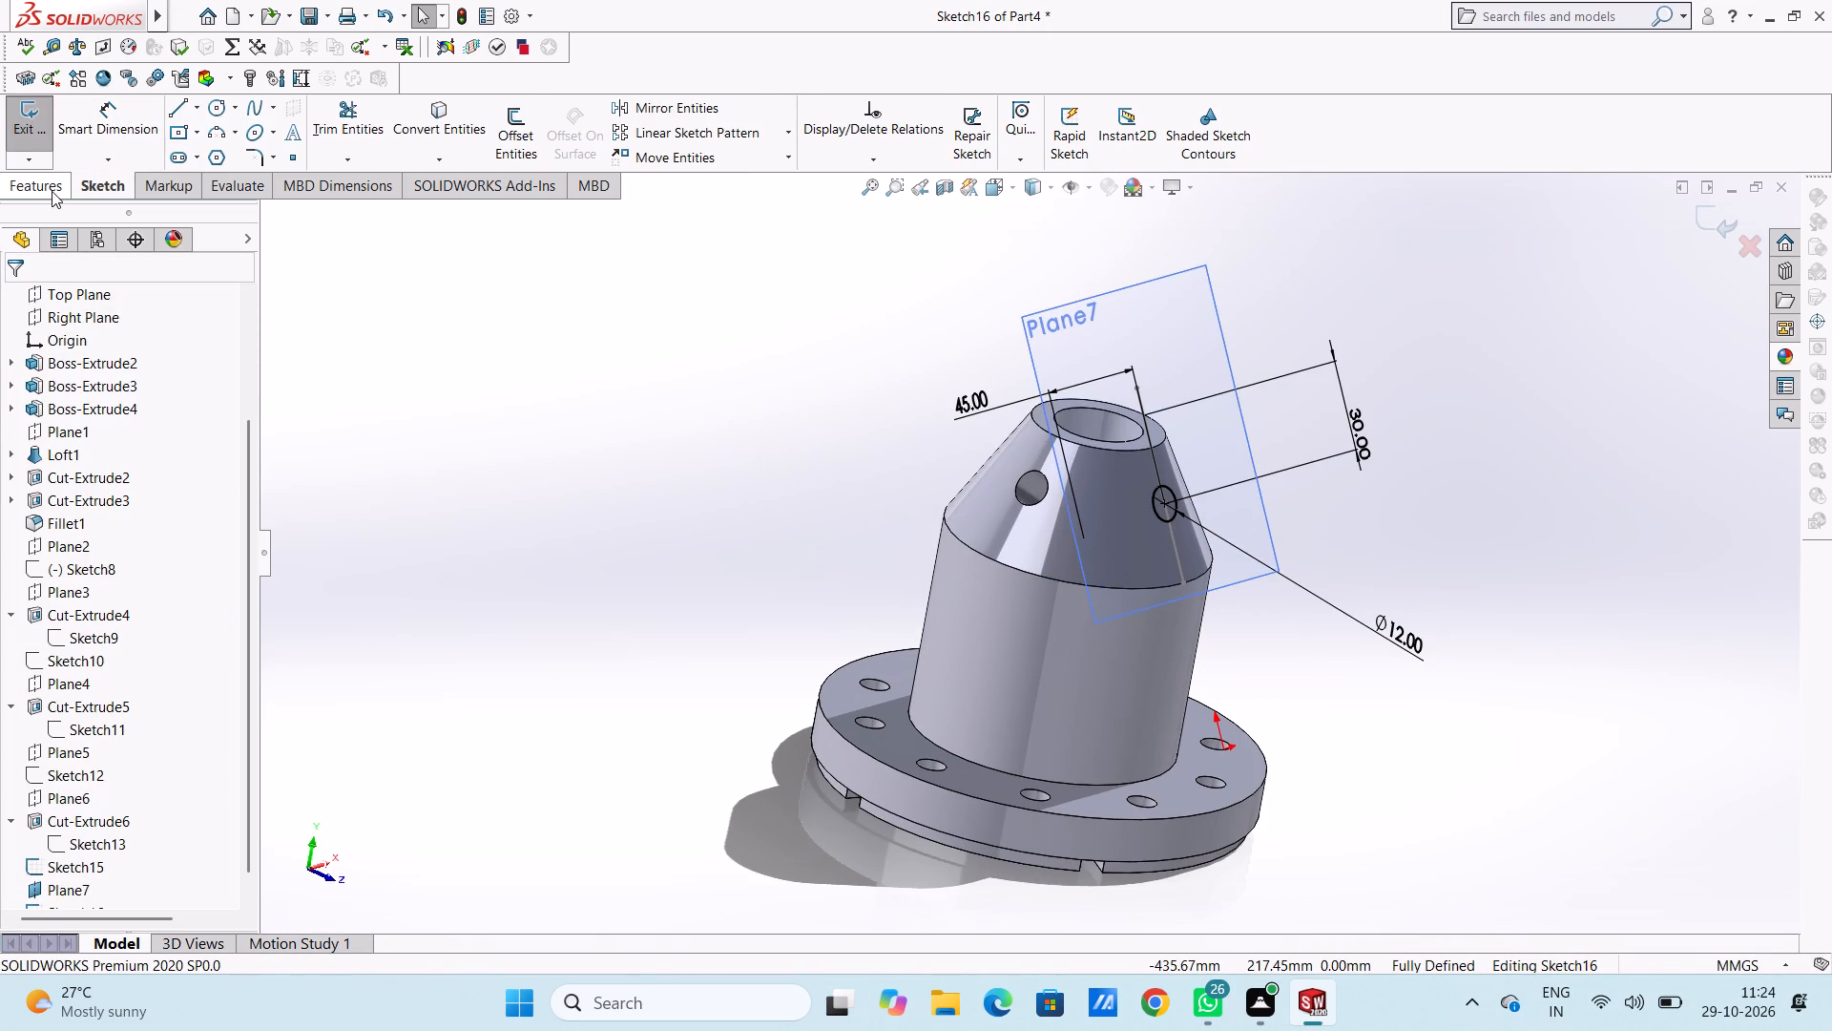
click(331, 146)
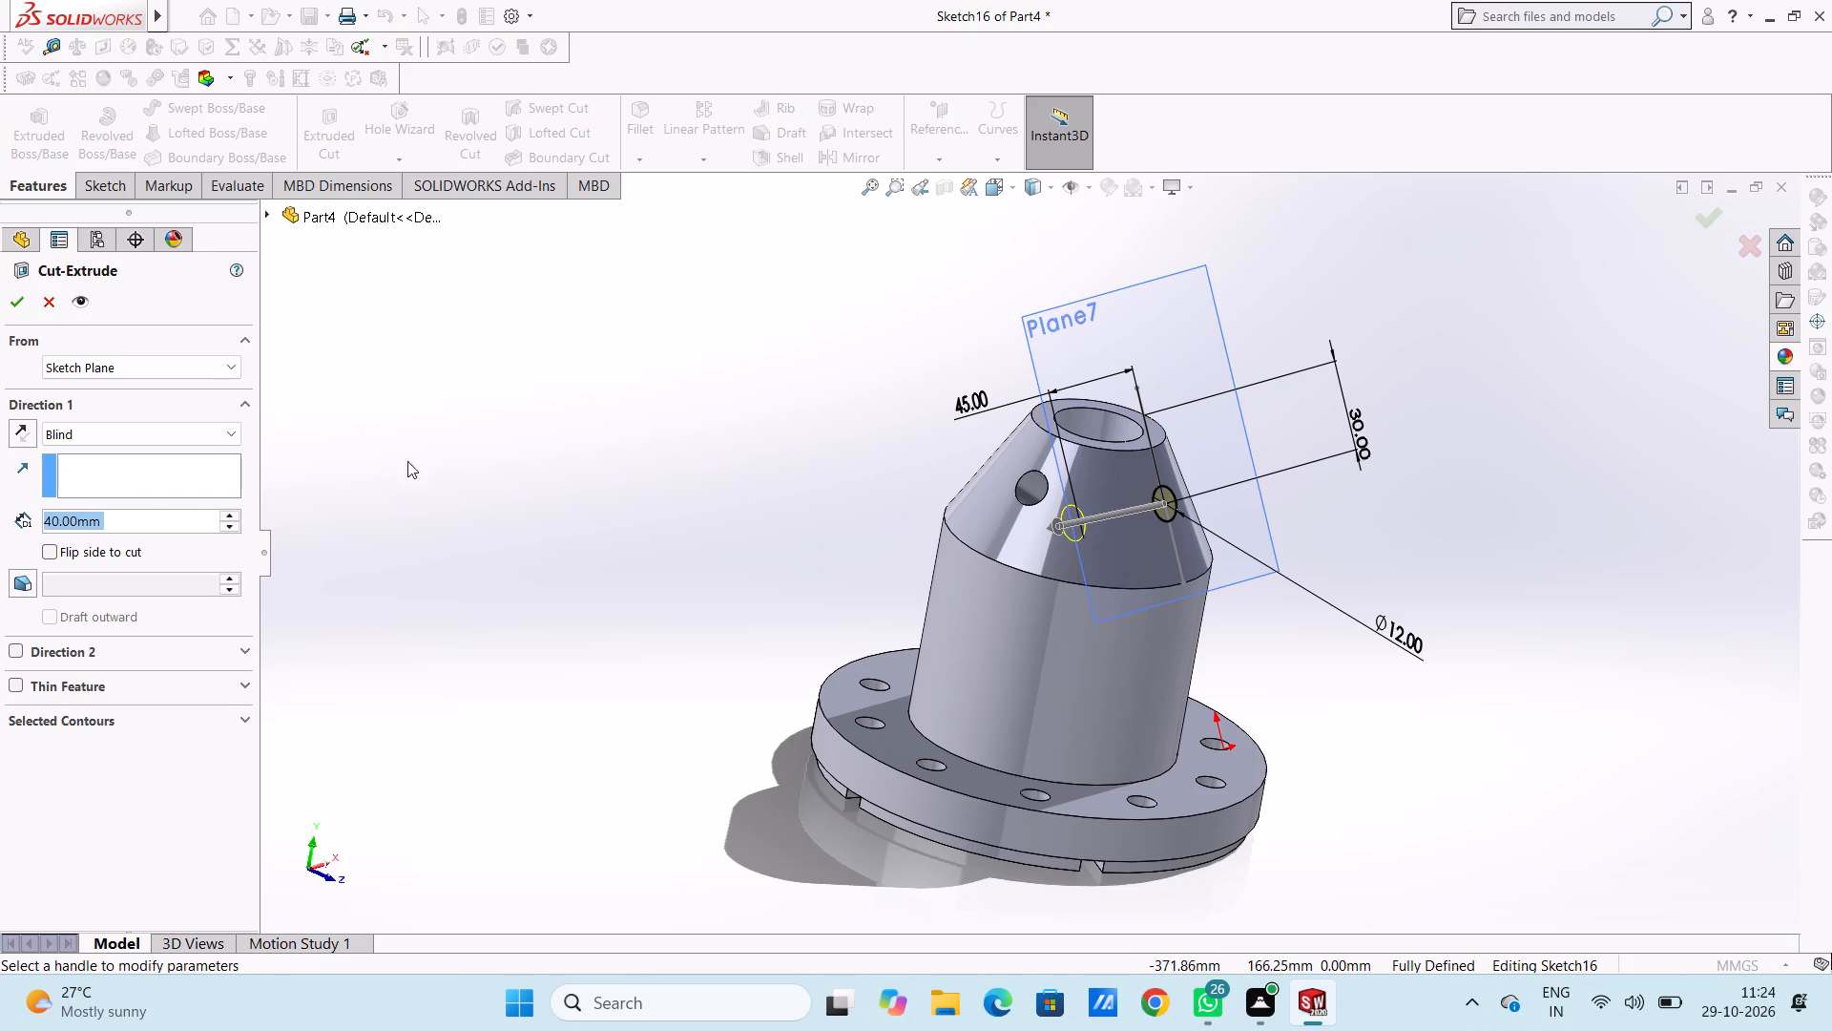
click(17, 305)
click(550, 461)
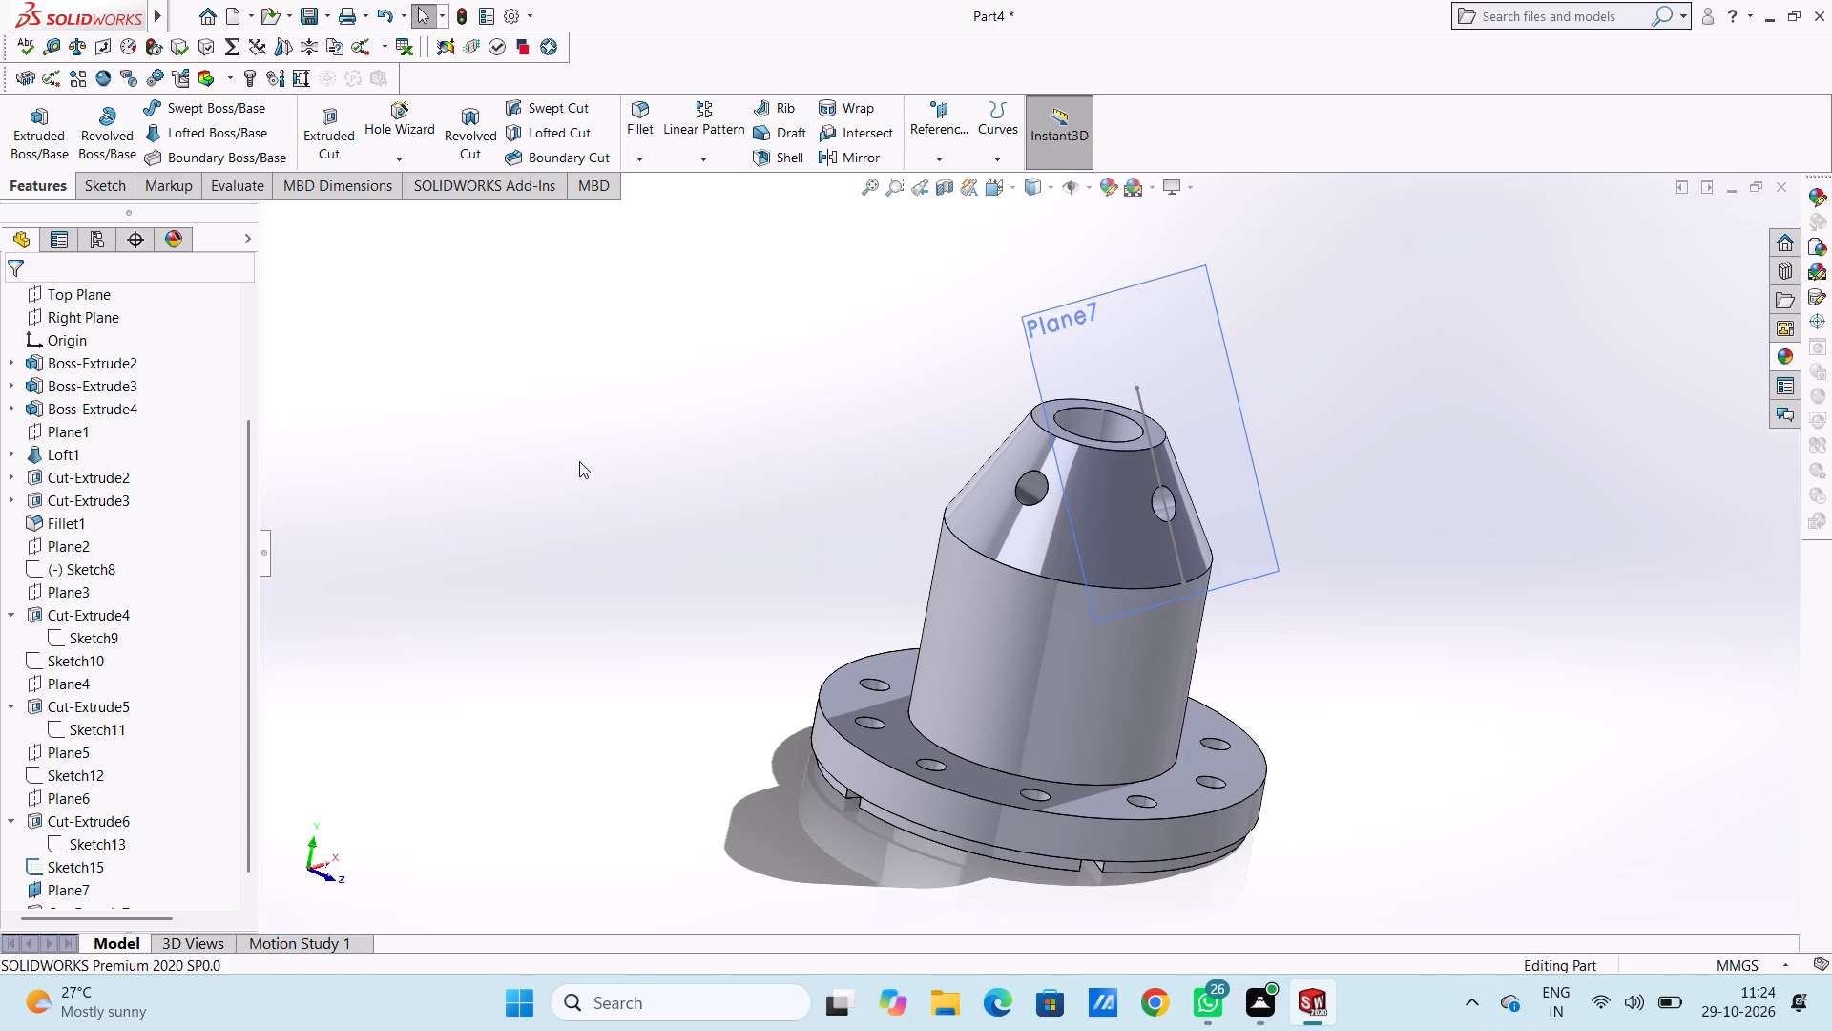
click(547, 479)
Hide Plane7, the tangent plane used for the newest taper hole.
scroll(233, 776, down, 4)
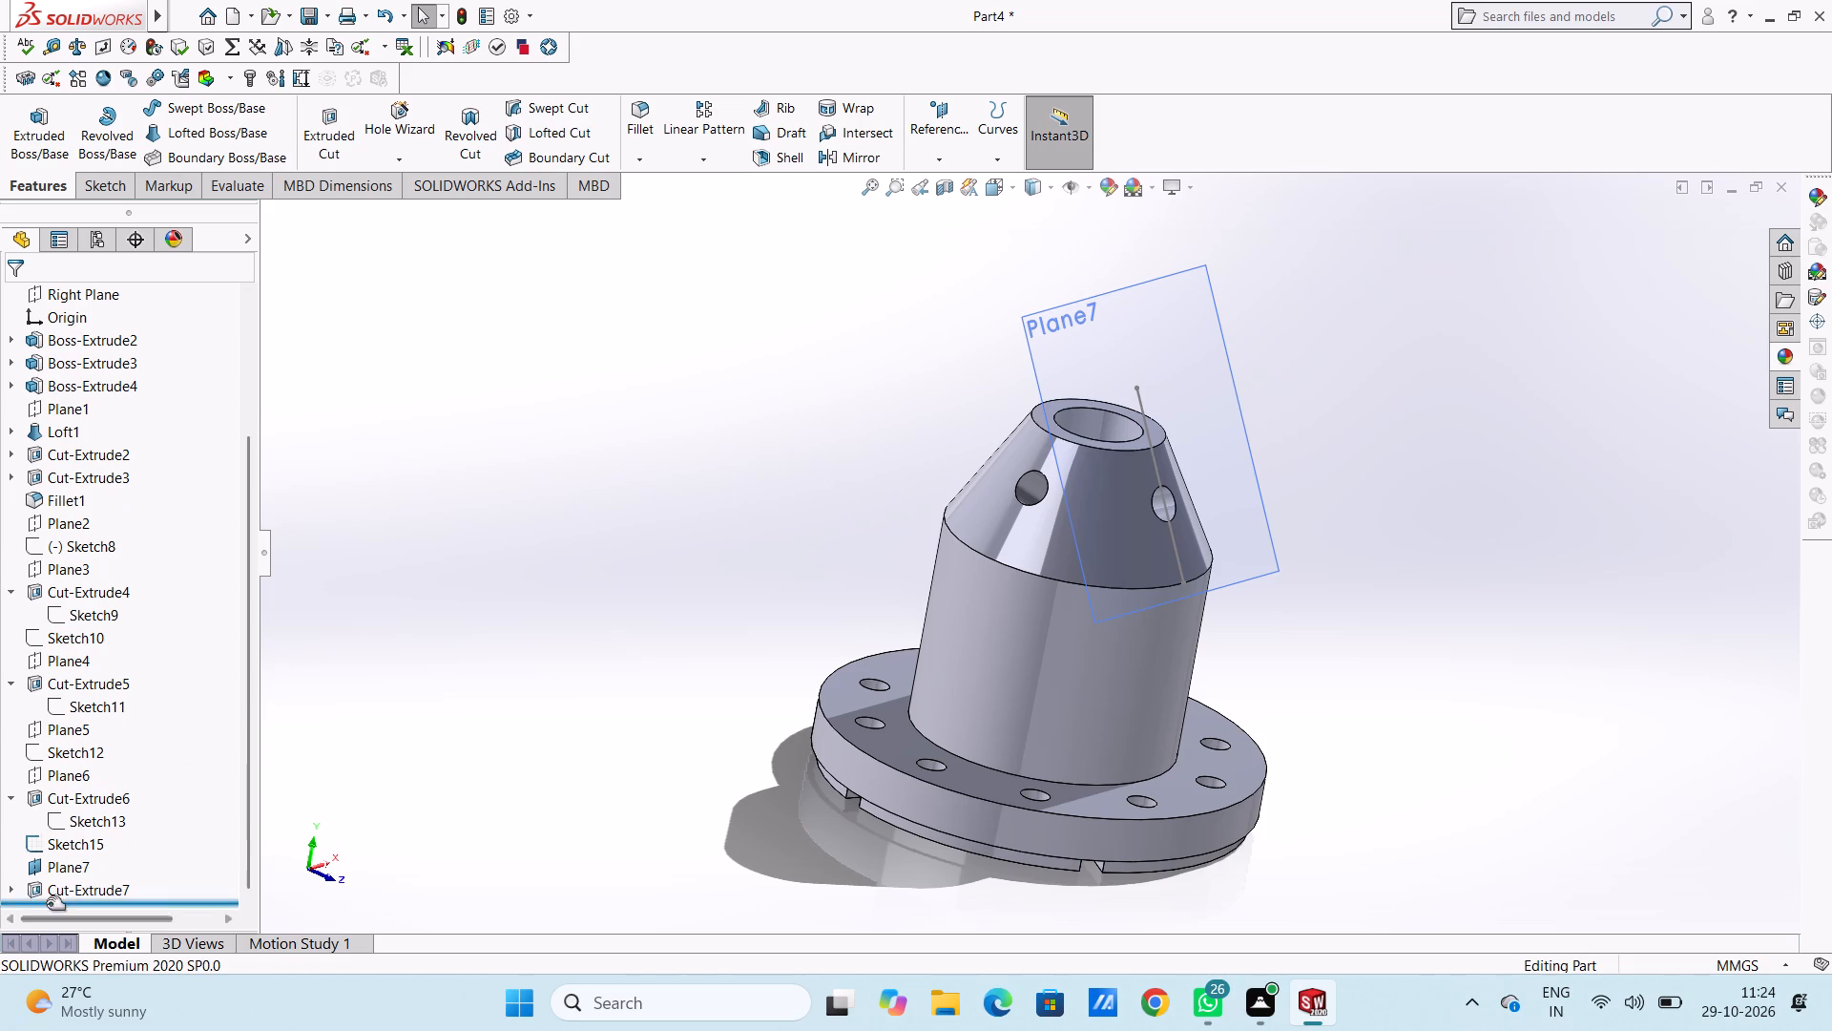
click(60, 874)
click(99, 848)
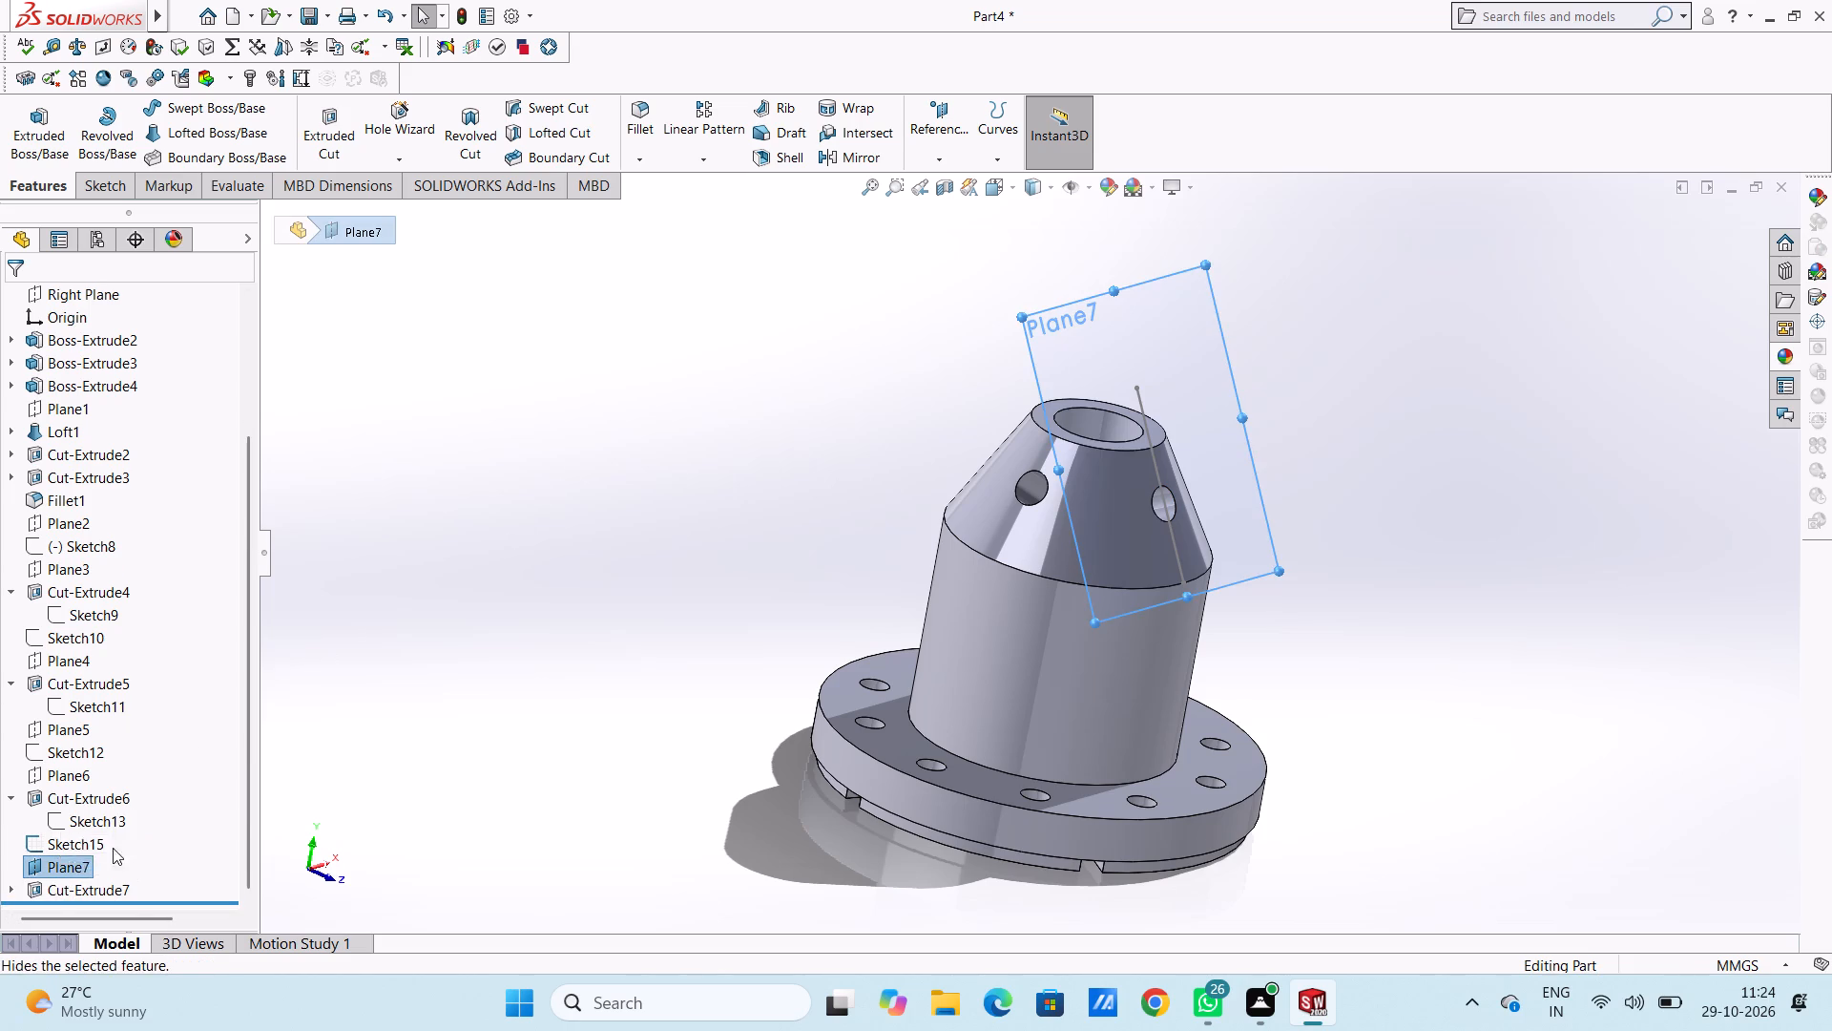
click(435, 792)
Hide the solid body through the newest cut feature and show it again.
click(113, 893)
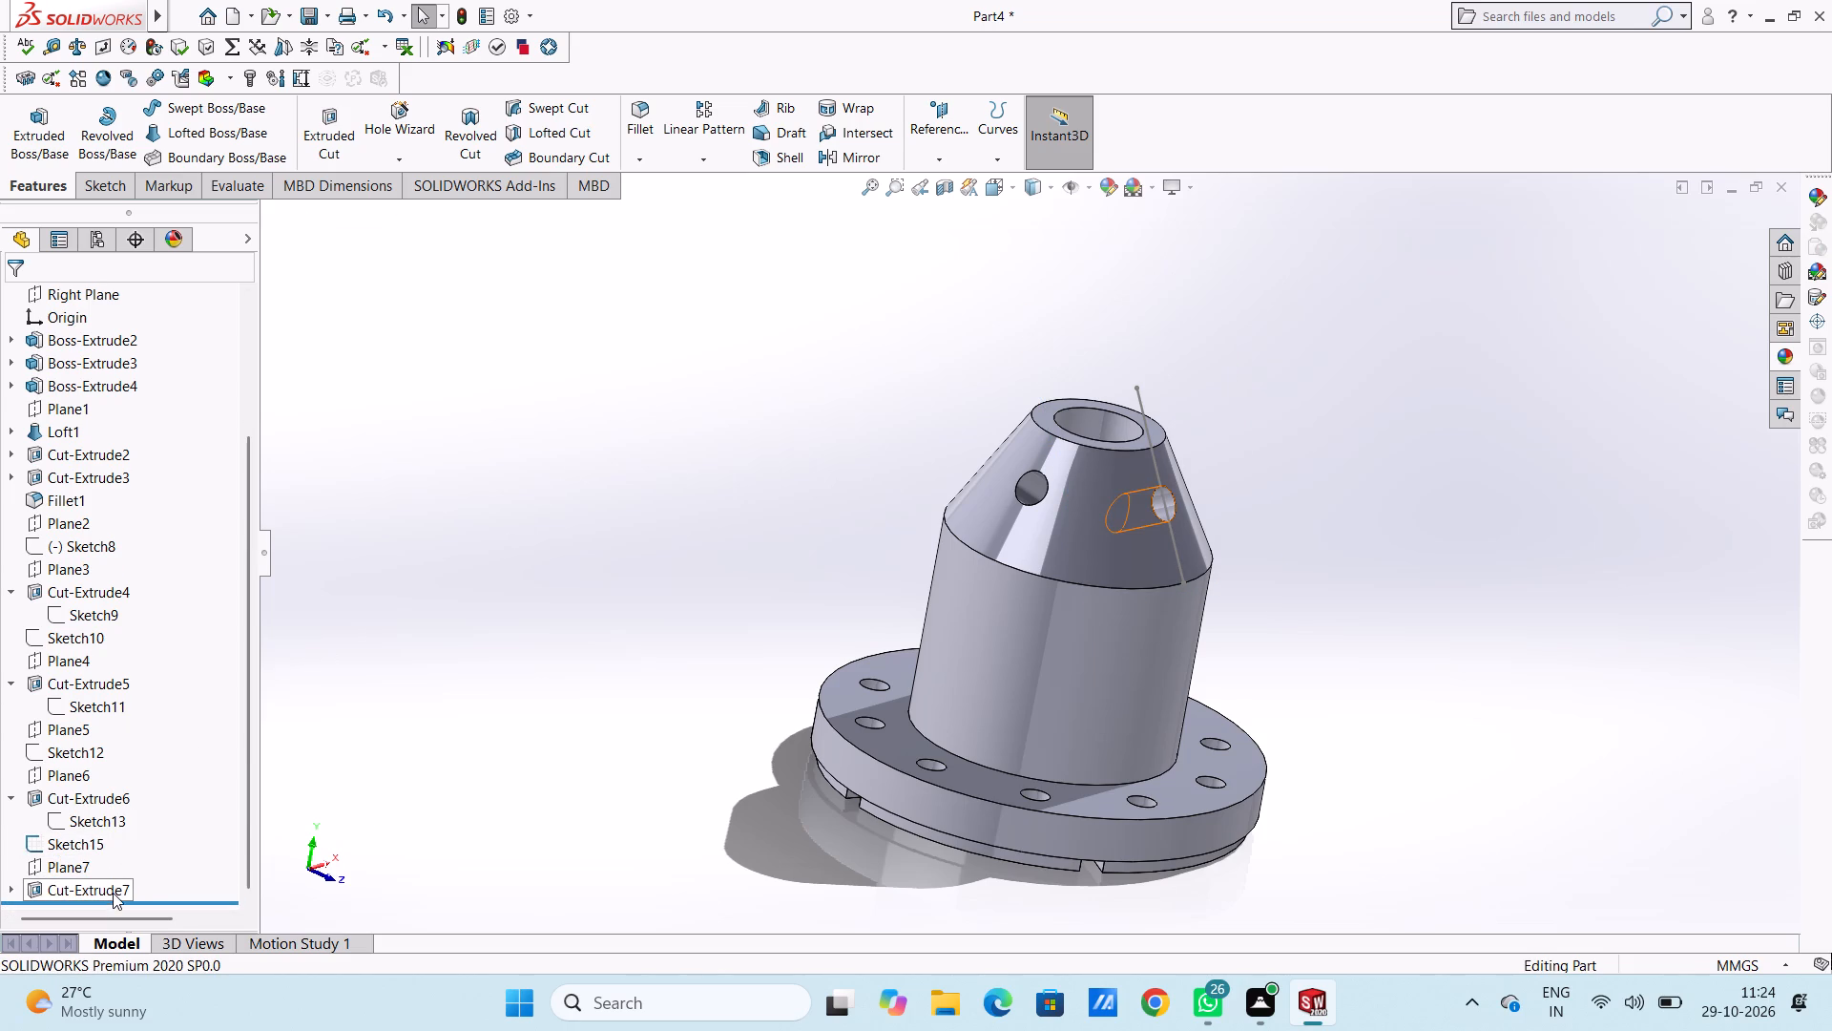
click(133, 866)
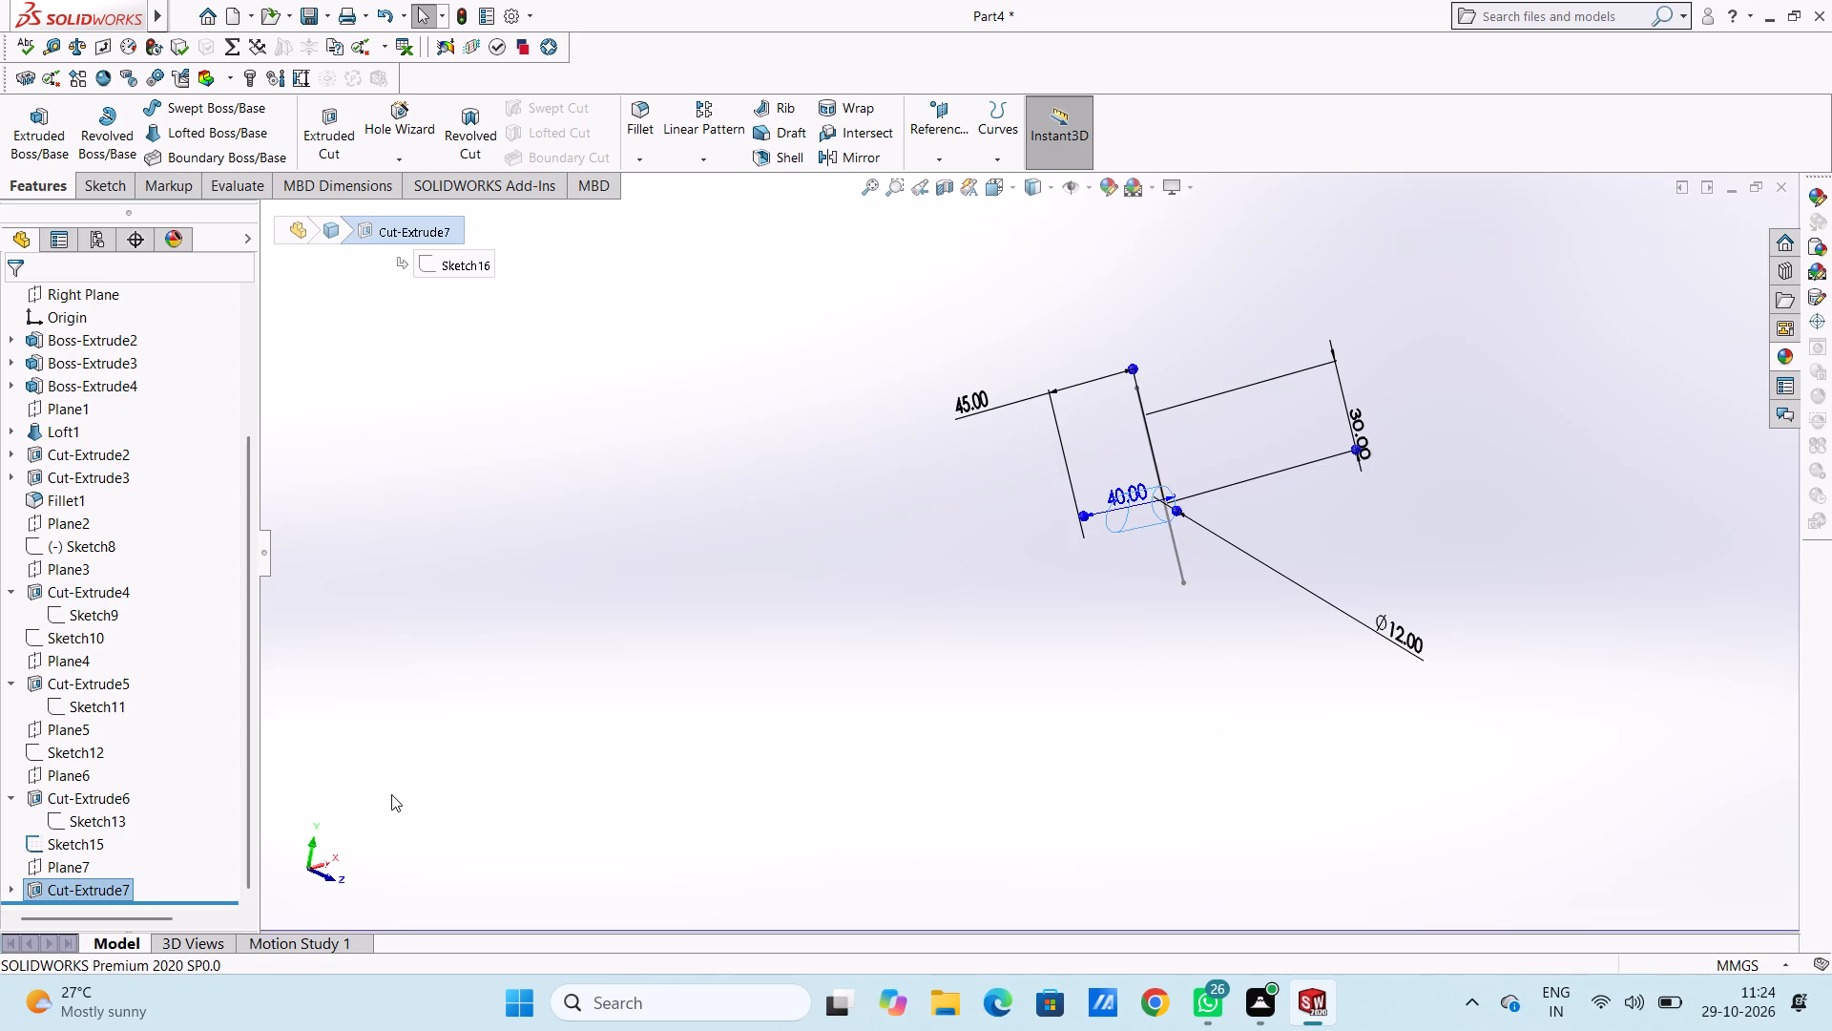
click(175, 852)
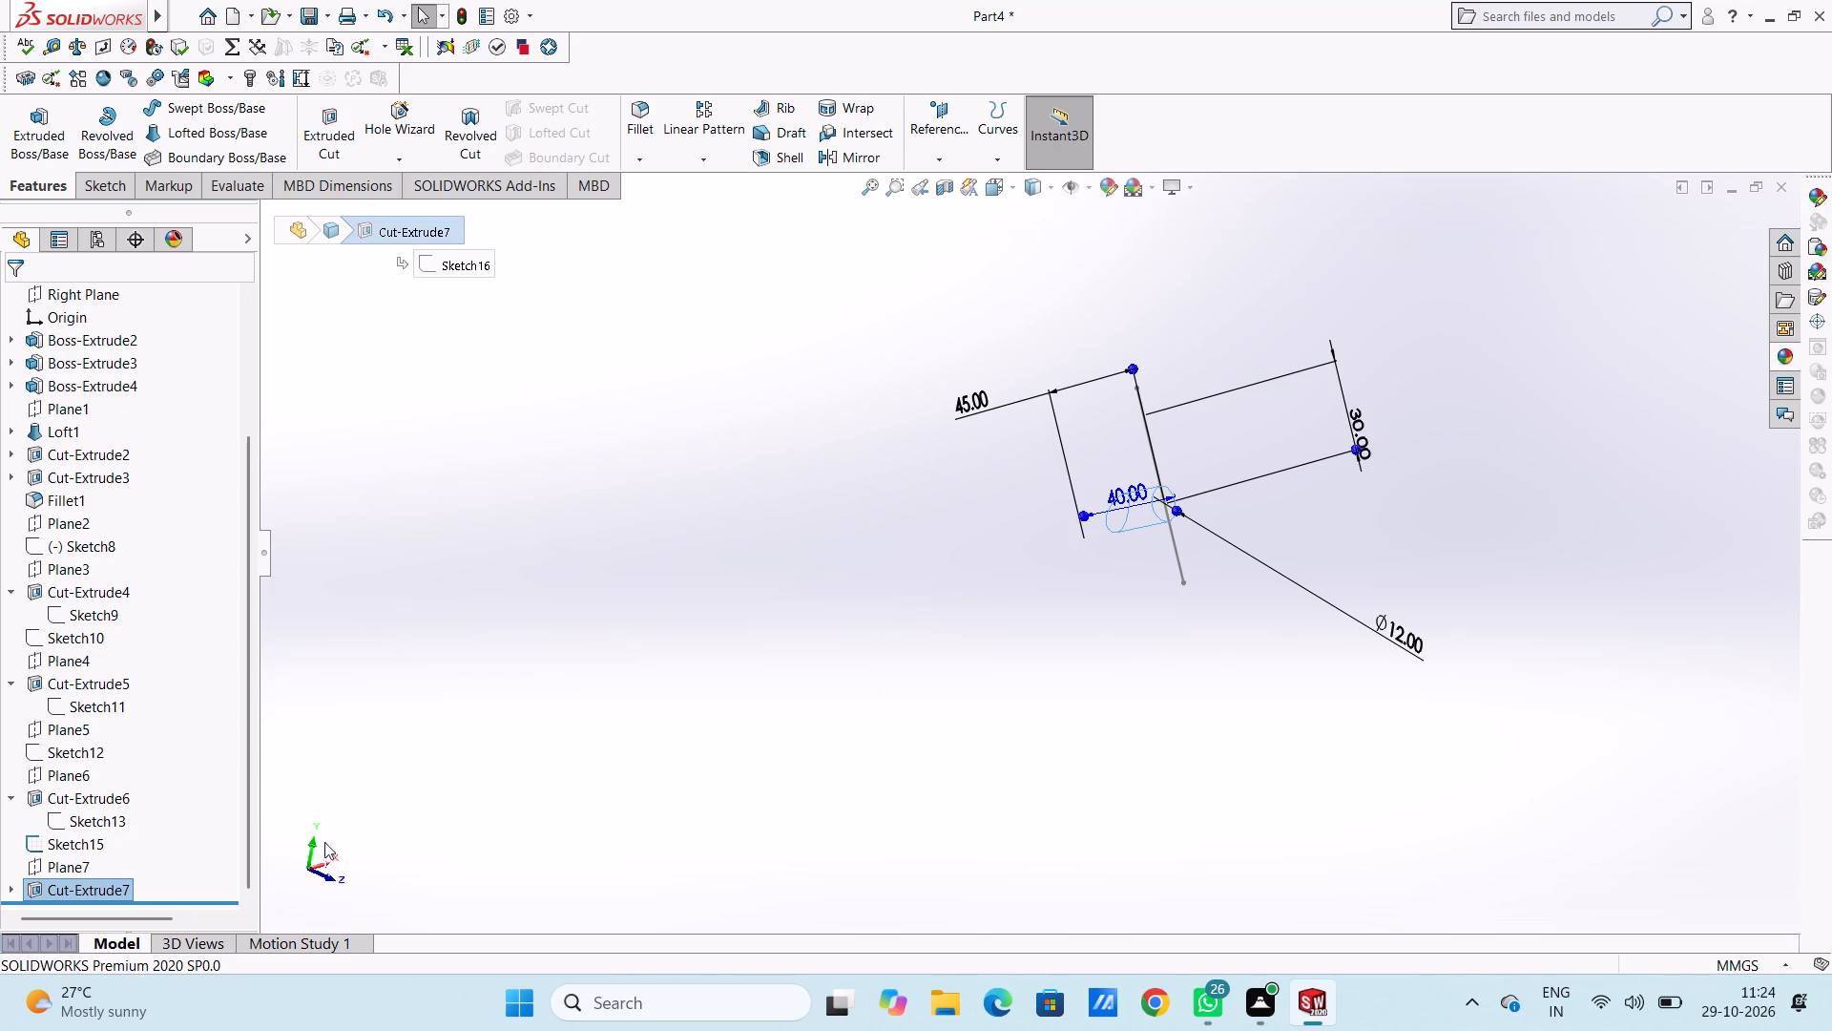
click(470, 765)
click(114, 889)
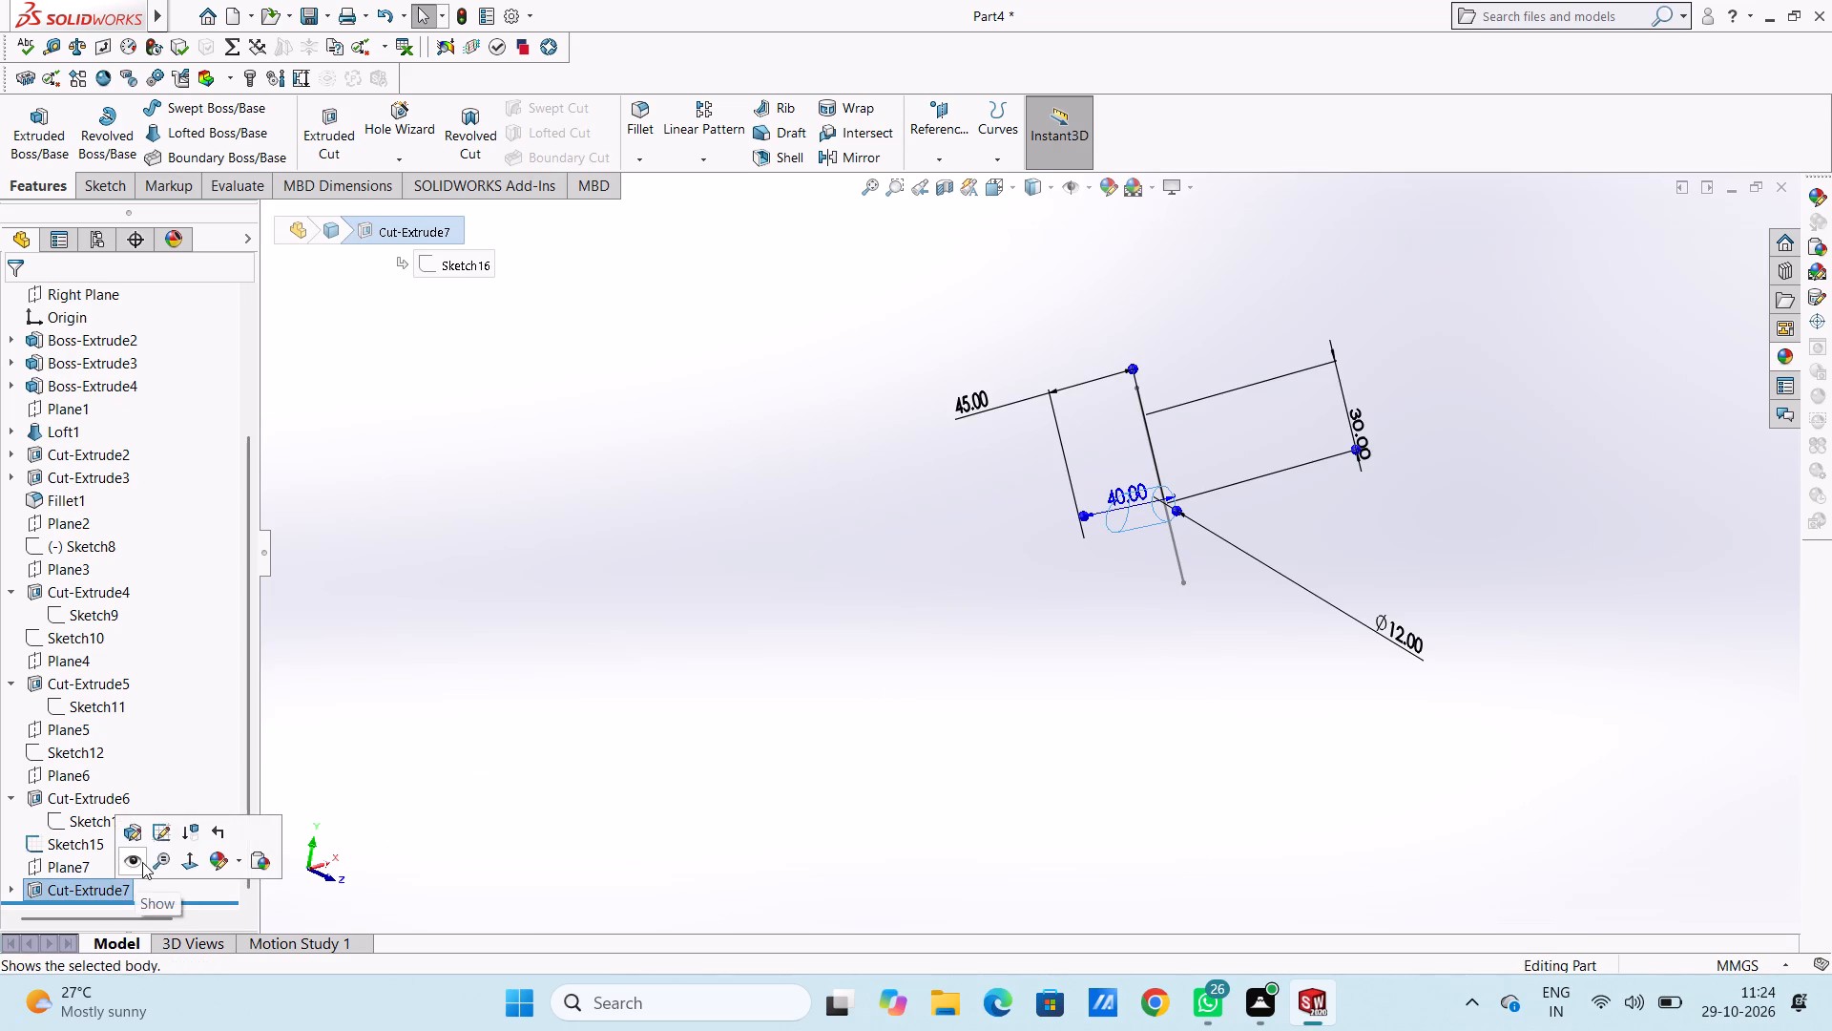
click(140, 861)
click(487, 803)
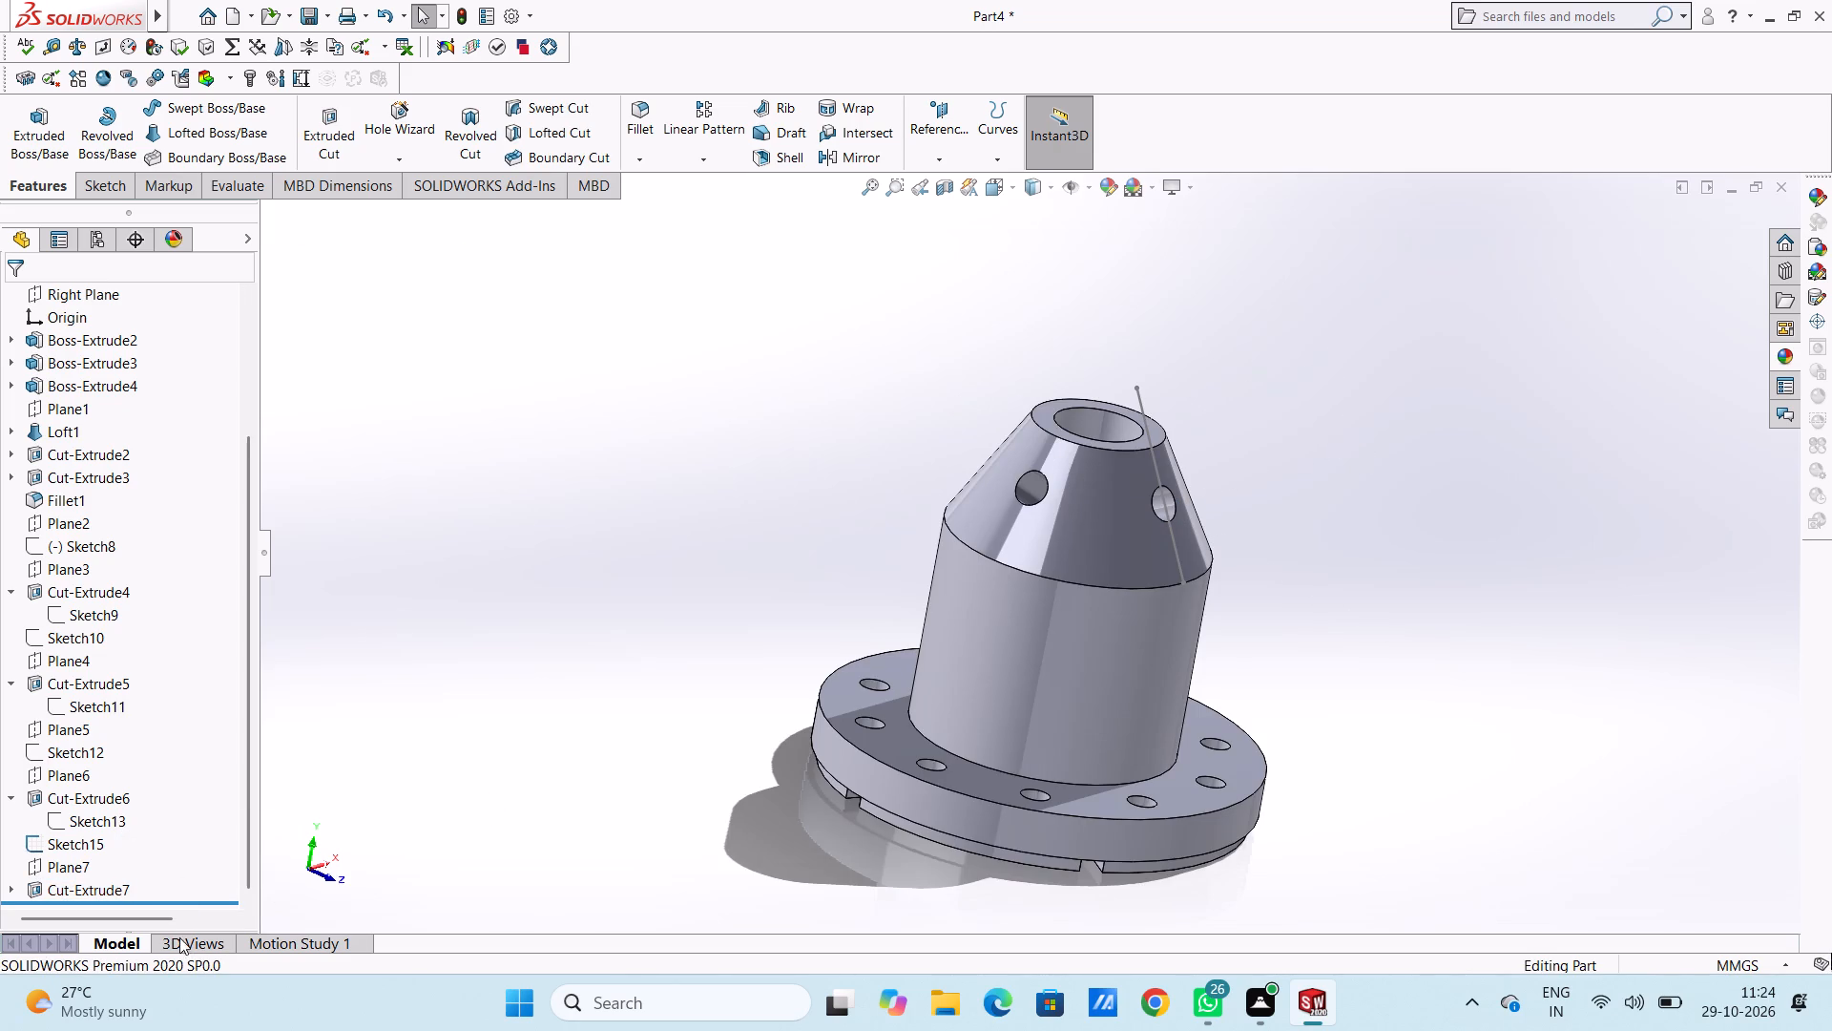
Hide Sketch15, the slanted reference line on the taper.
click(17, 888)
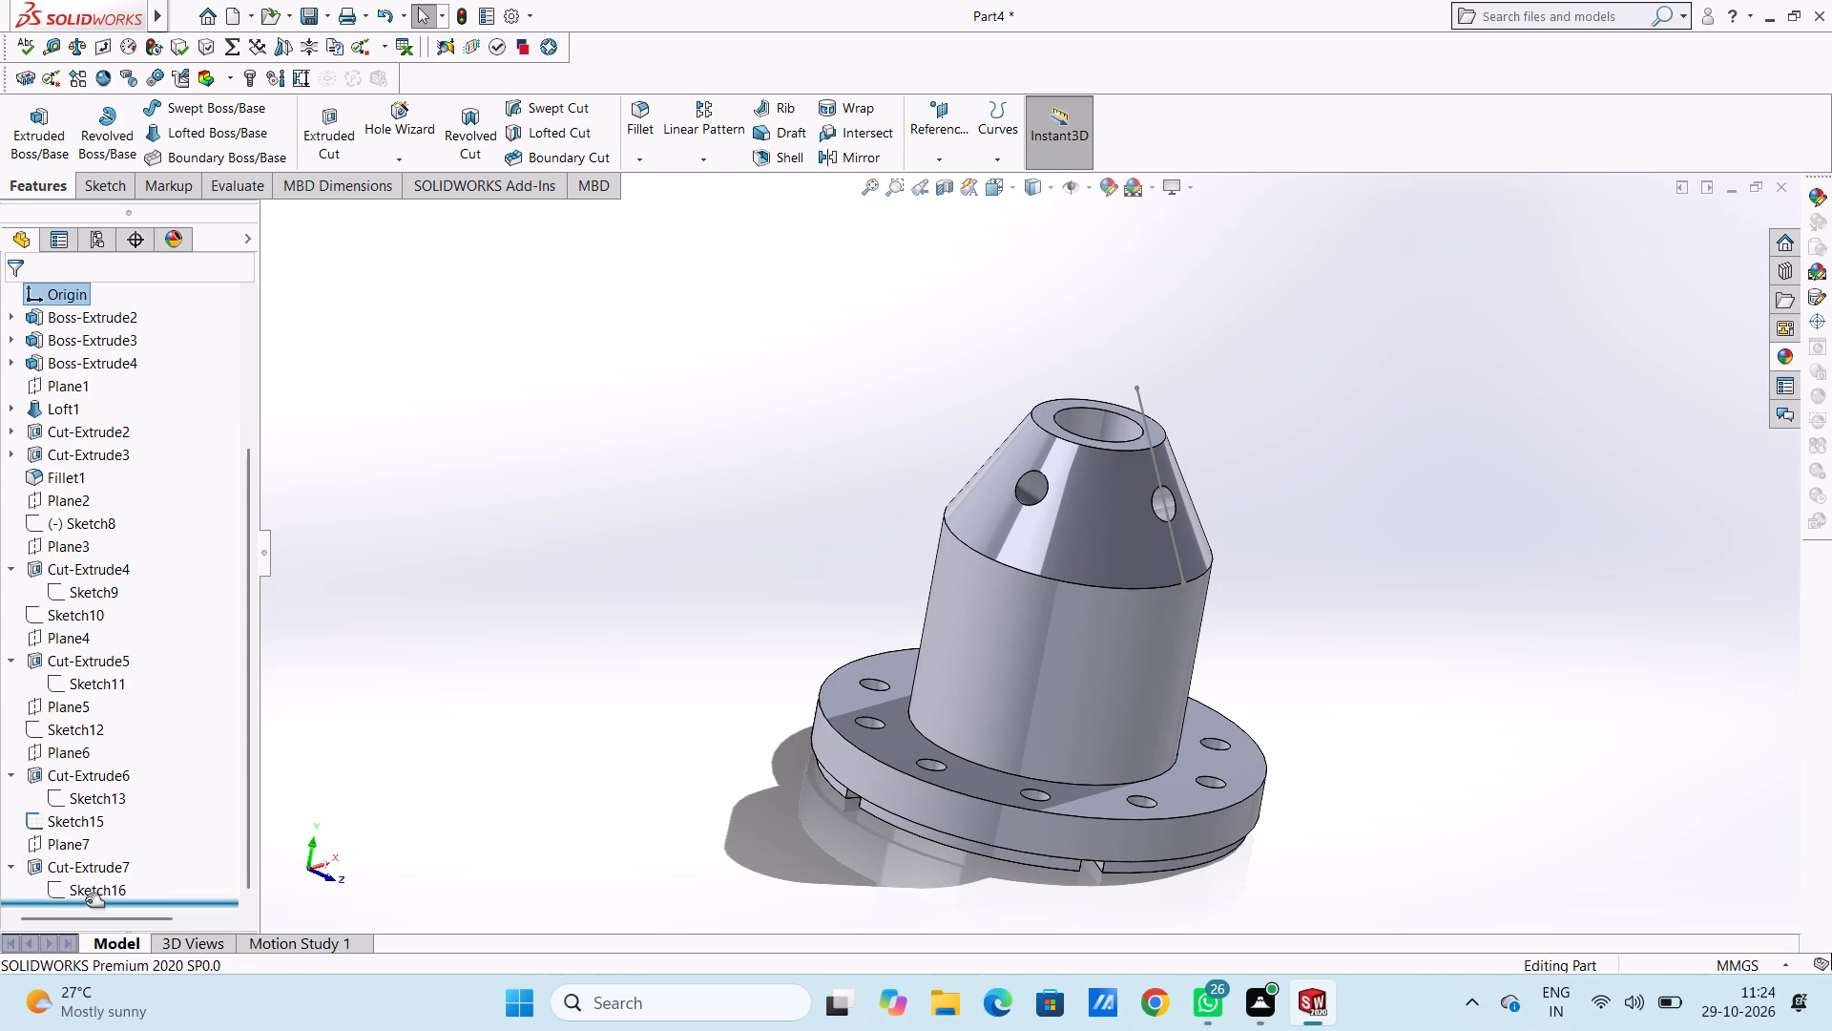
click(95, 894)
click(425, 803)
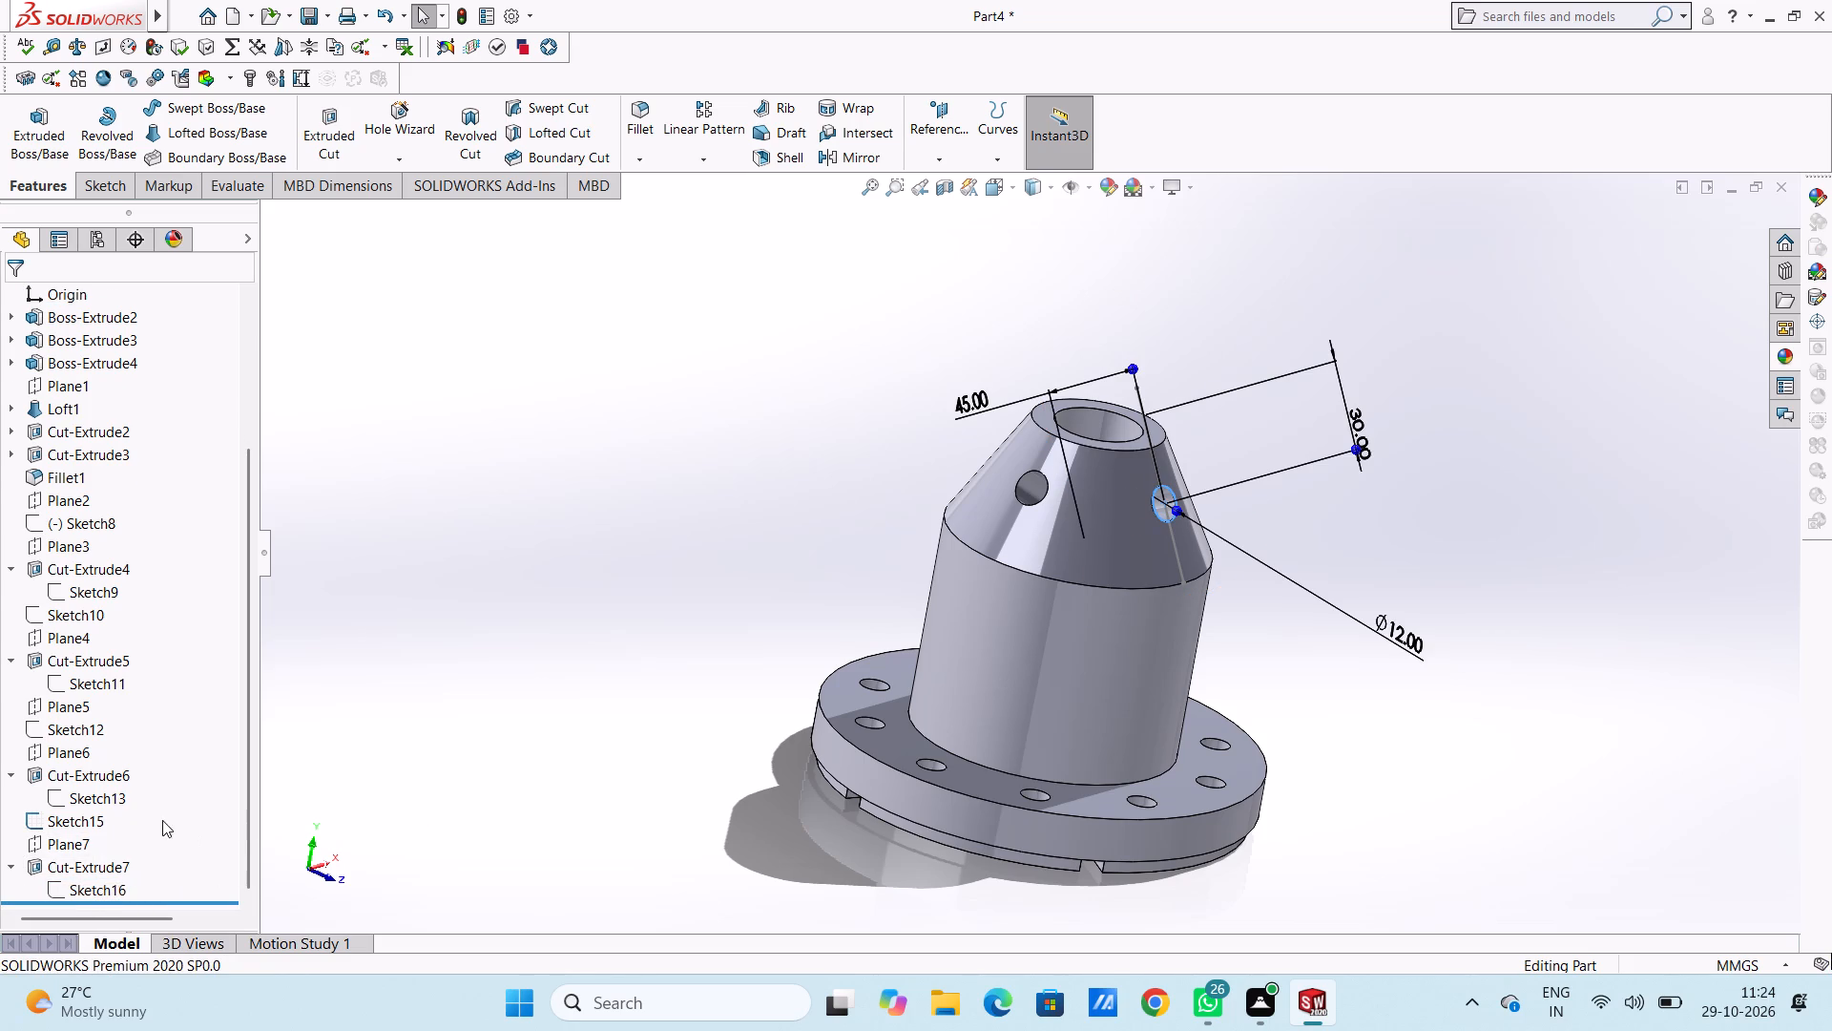
click(72, 815)
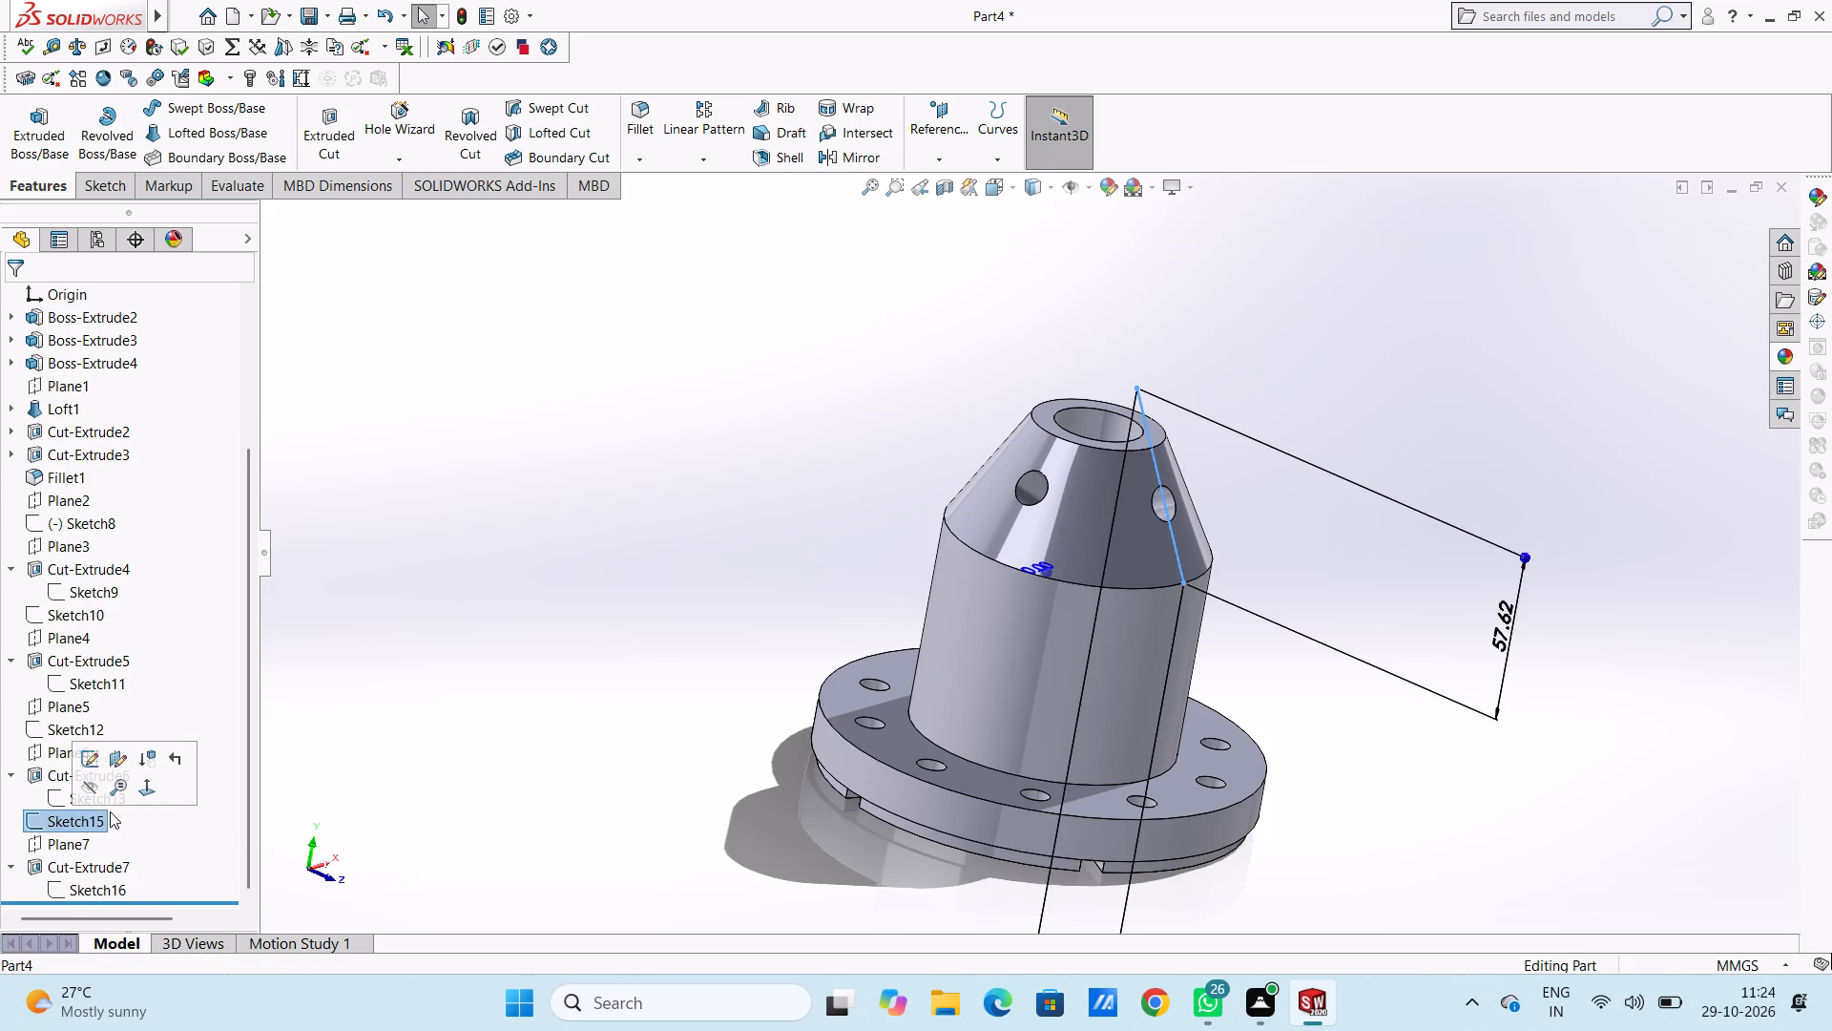
click(94, 788)
click(436, 688)
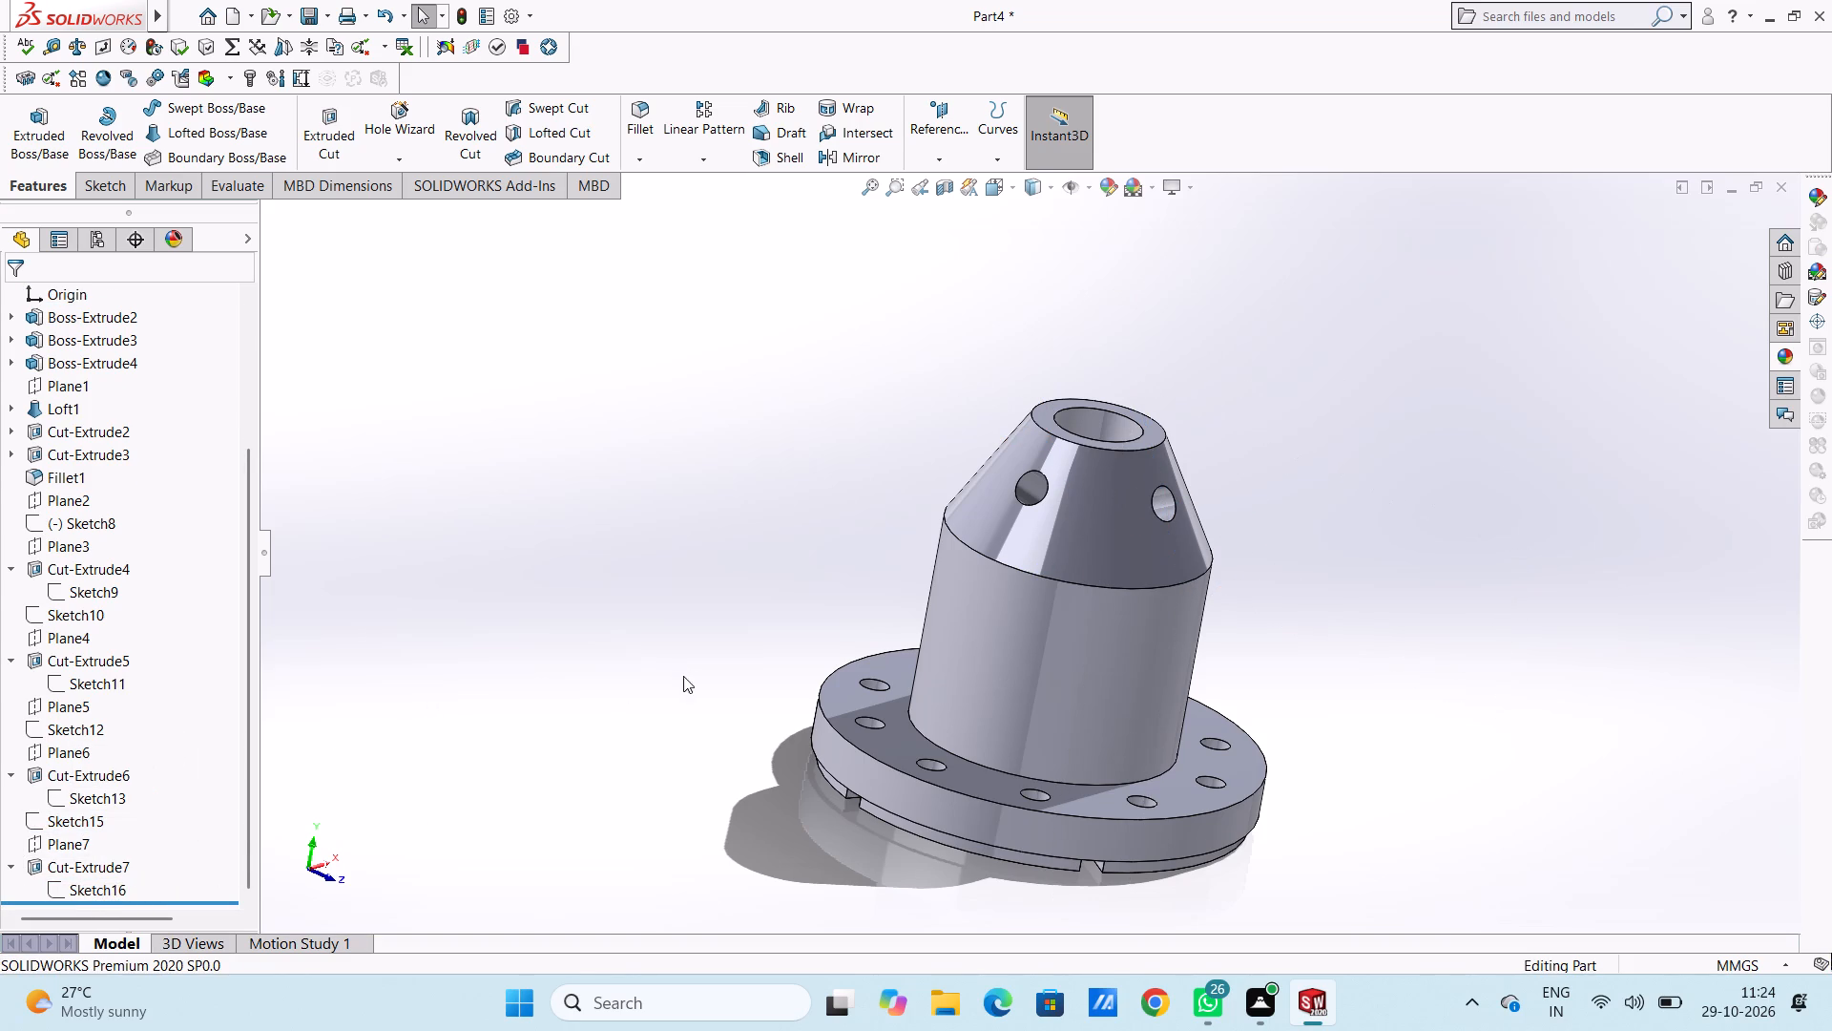
Section the part with a planar section based on the Front Plane, rotated about 85° and 180° and offset about -0.58 mm.
middle_drag(632, 580, 586, 483)
scroll(912, 473, up, 3)
middle_drag(1070, 437, 1082, 547)
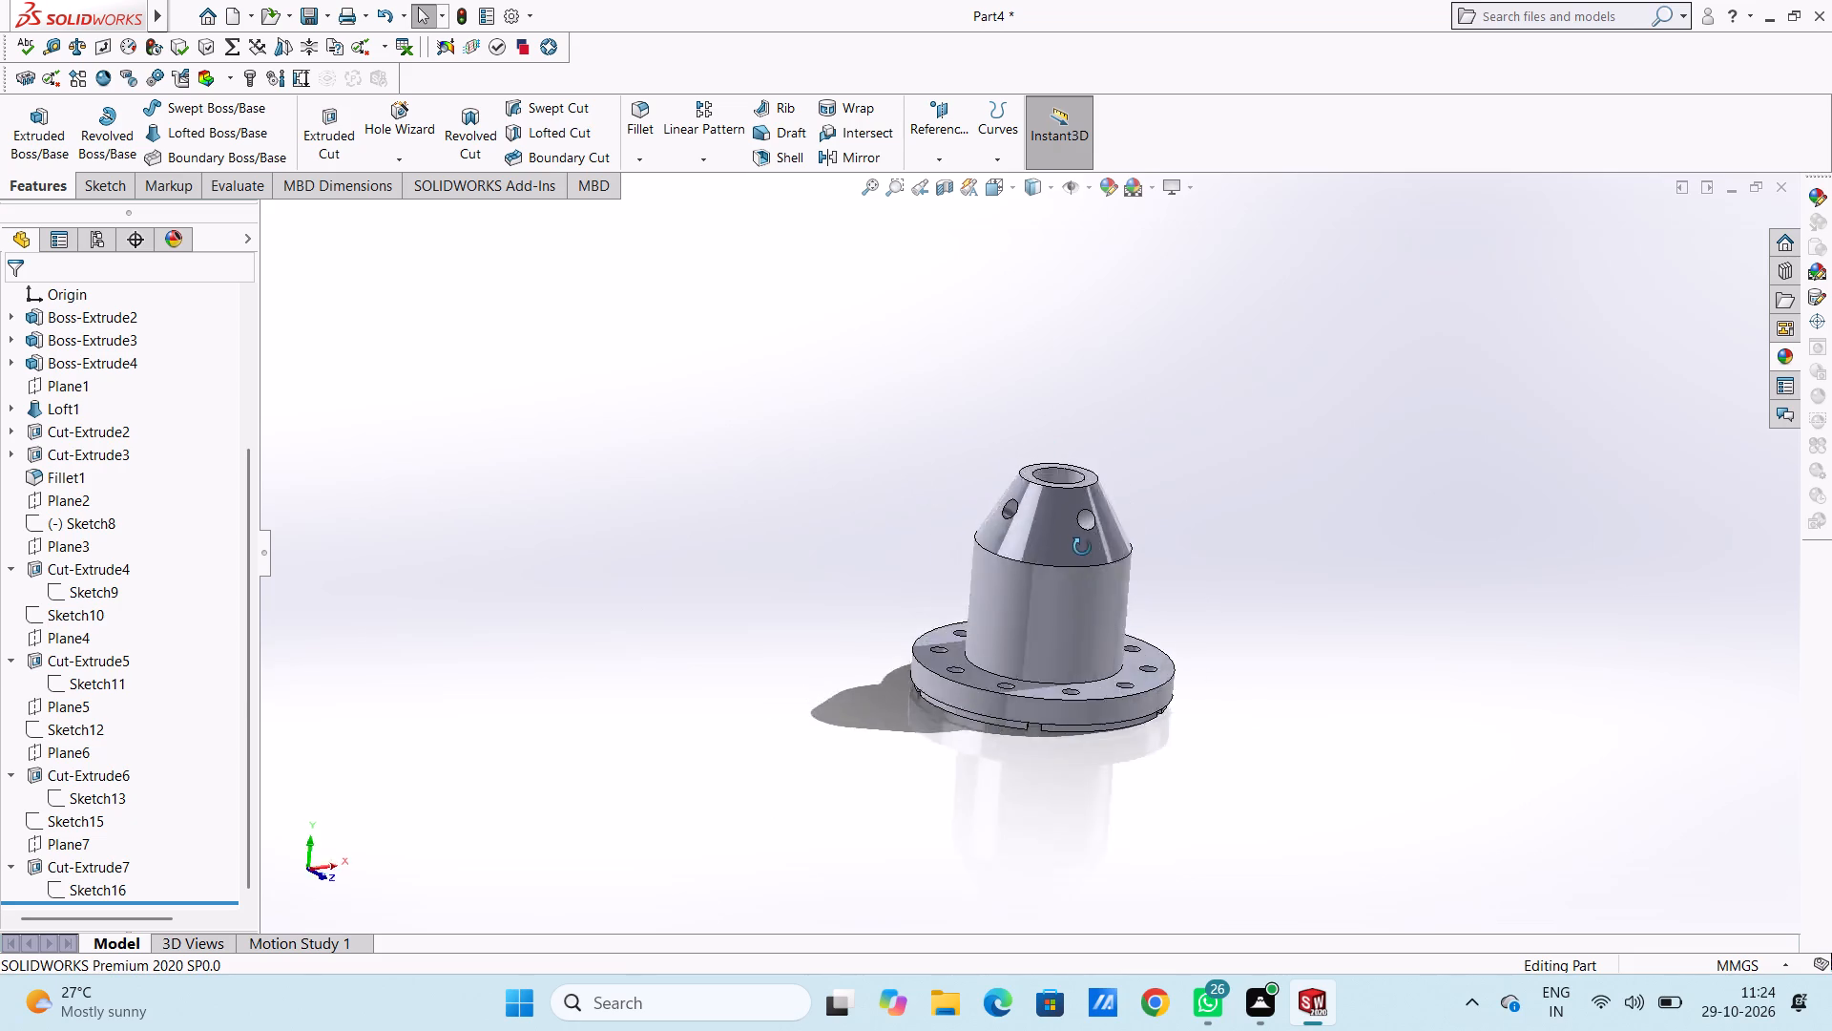
middle_drag(1082, 547, 1150, 628)
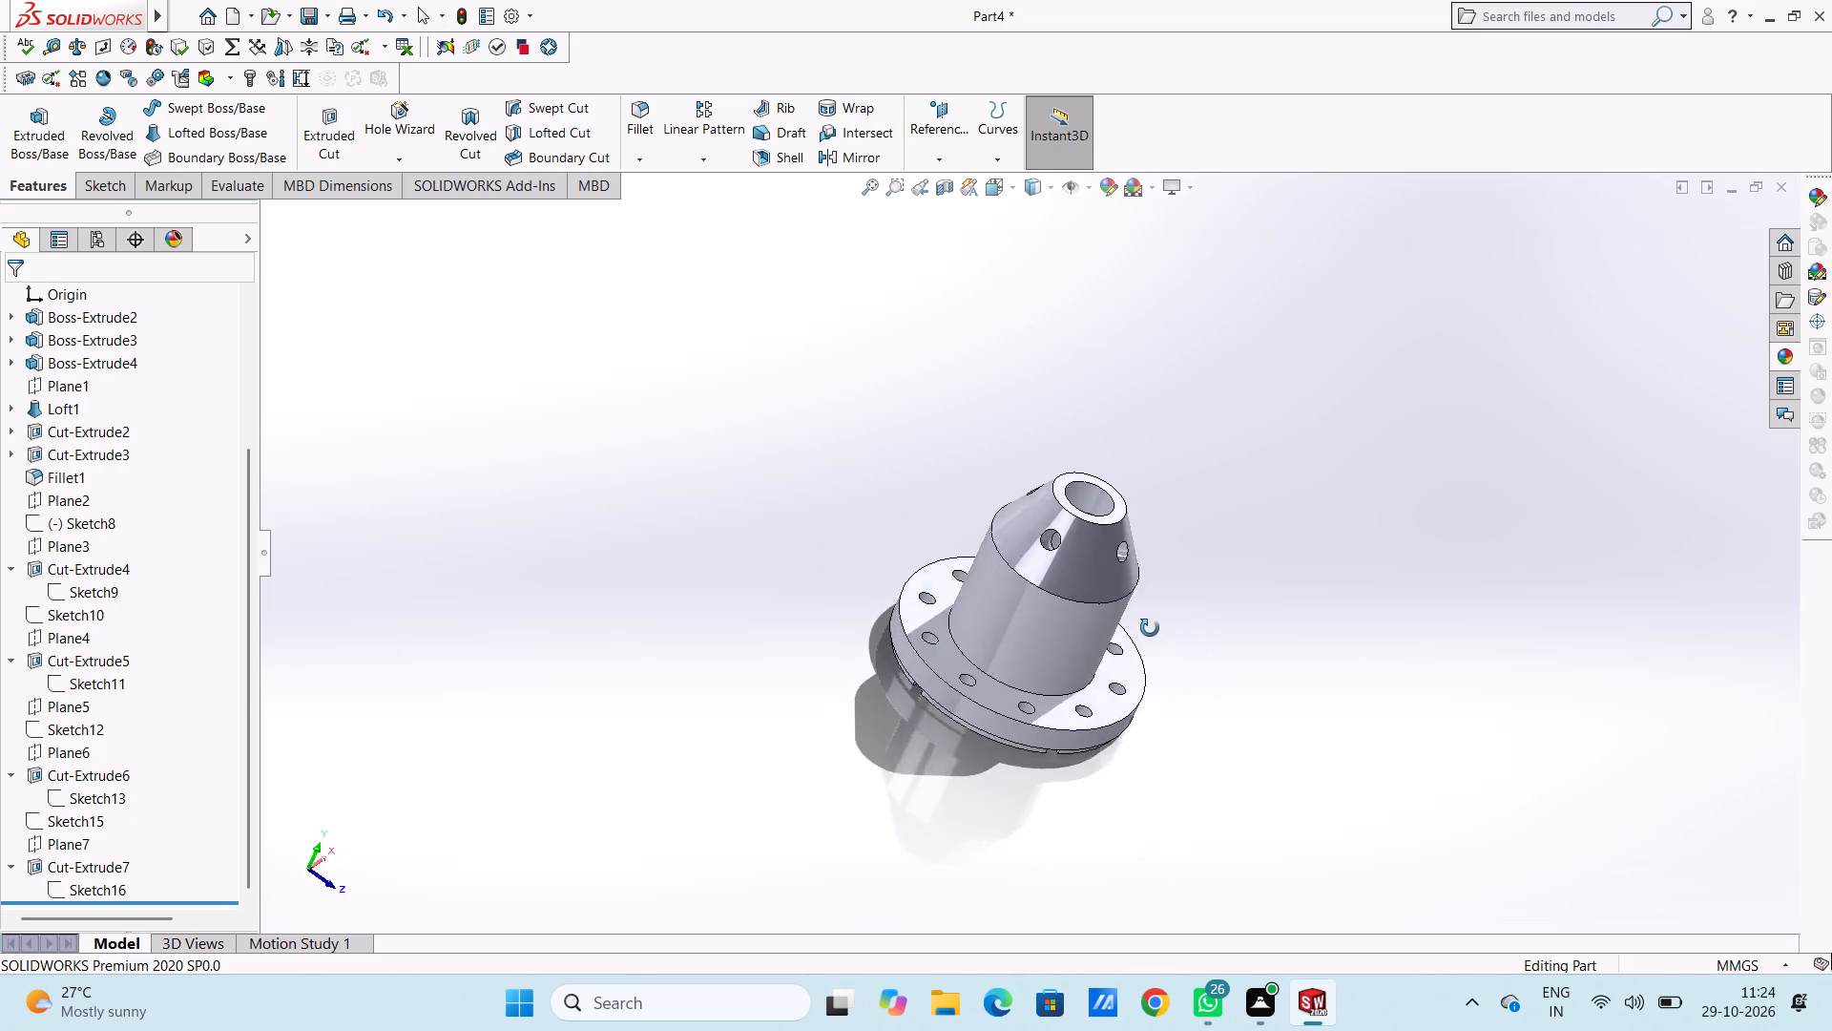
middle_drag(1150, 628, 1106, 640)
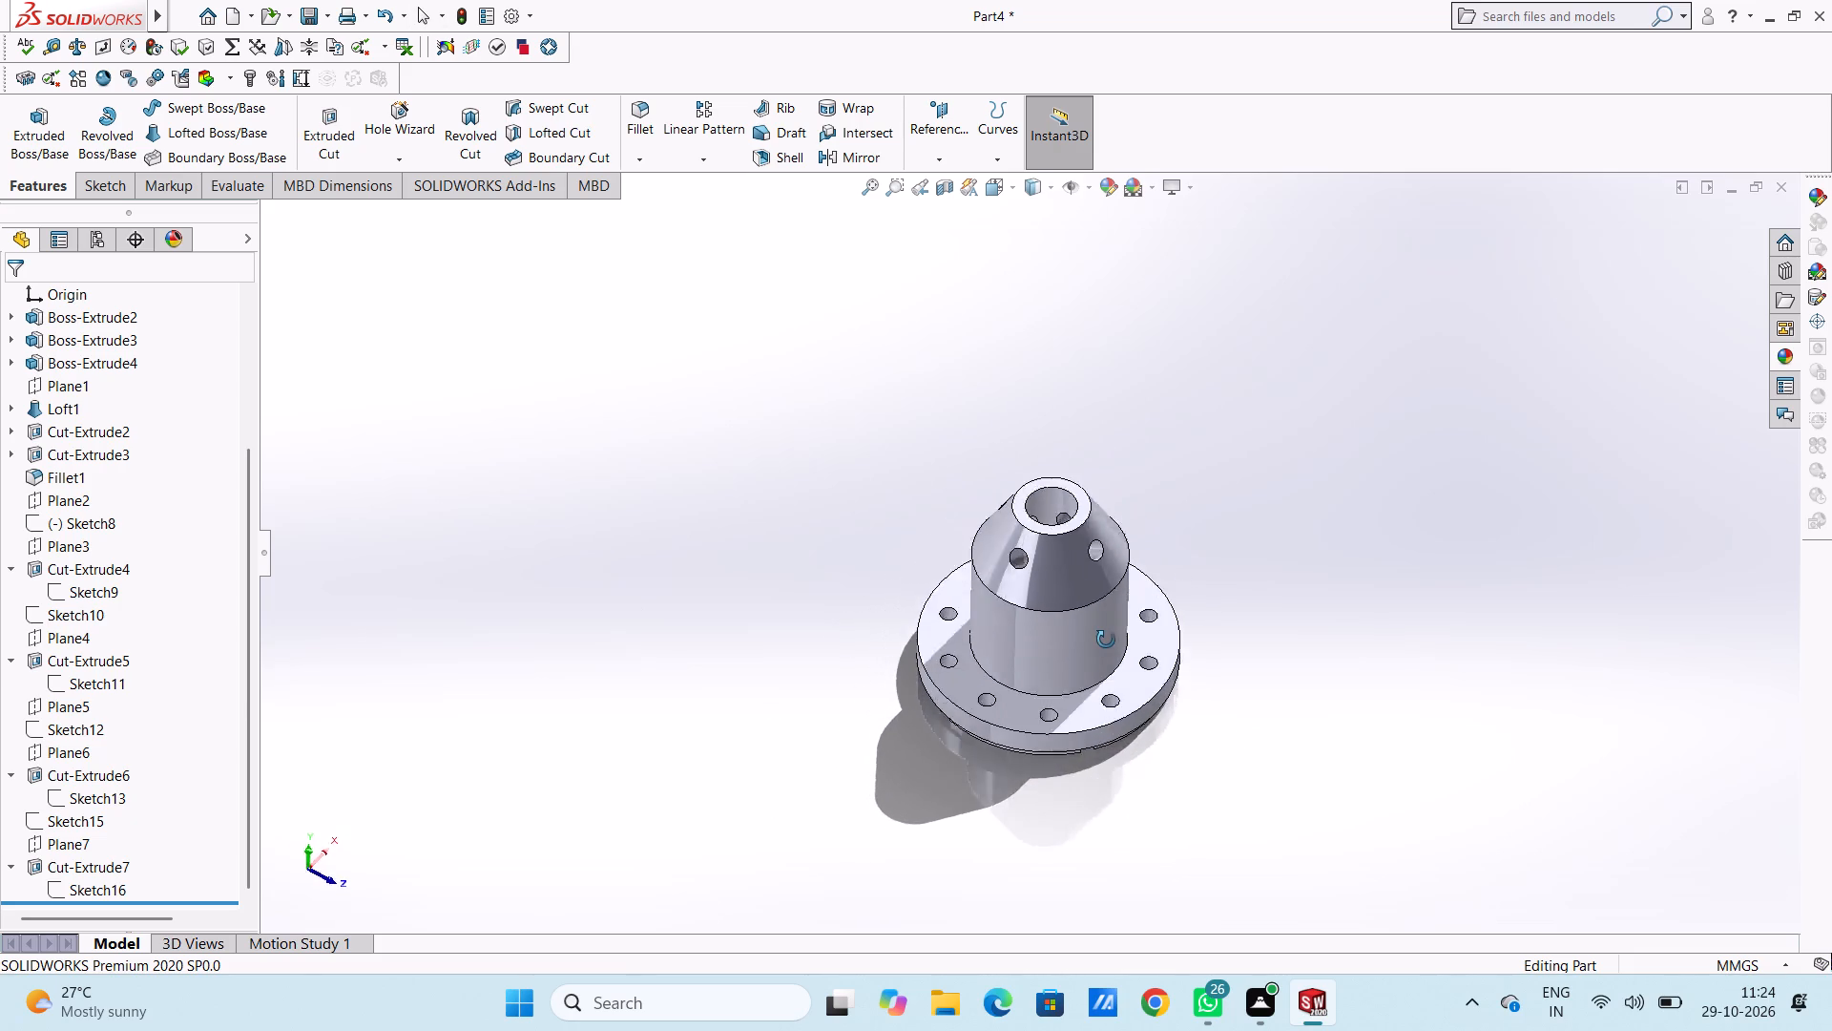
middle_drag(1106, 640, 1124, 583)
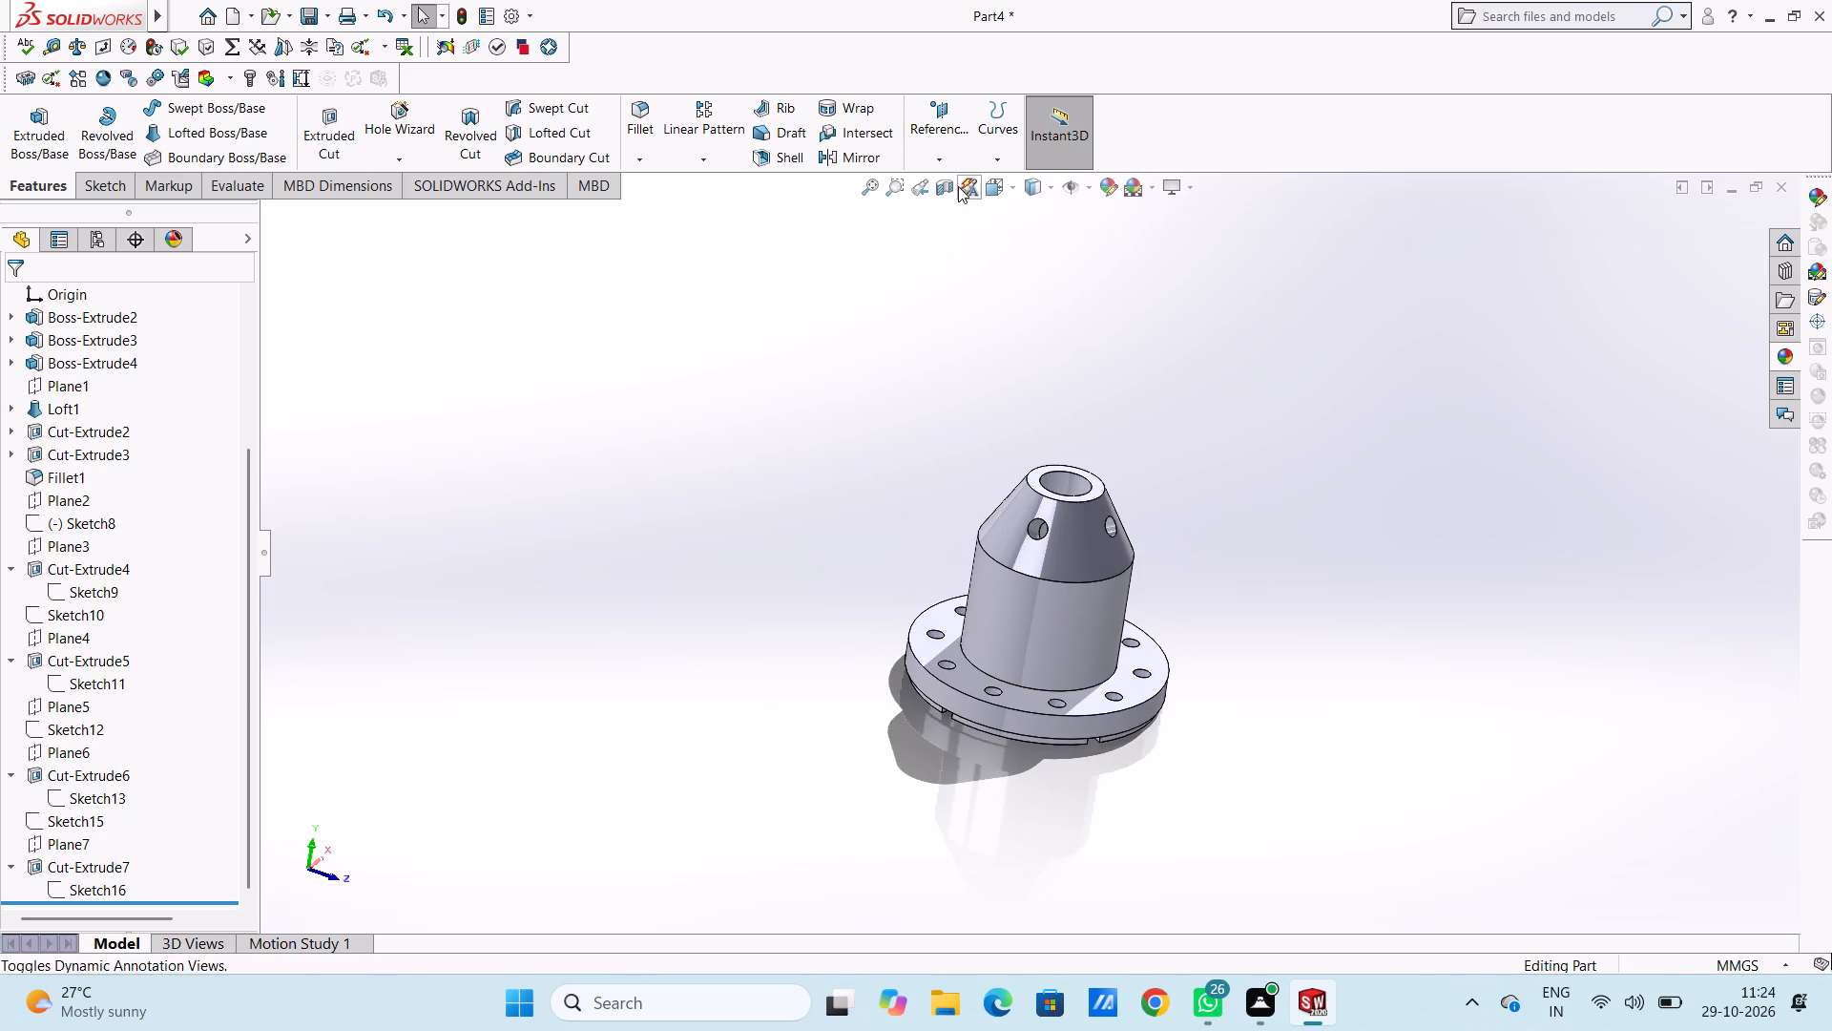
click(947, 187)
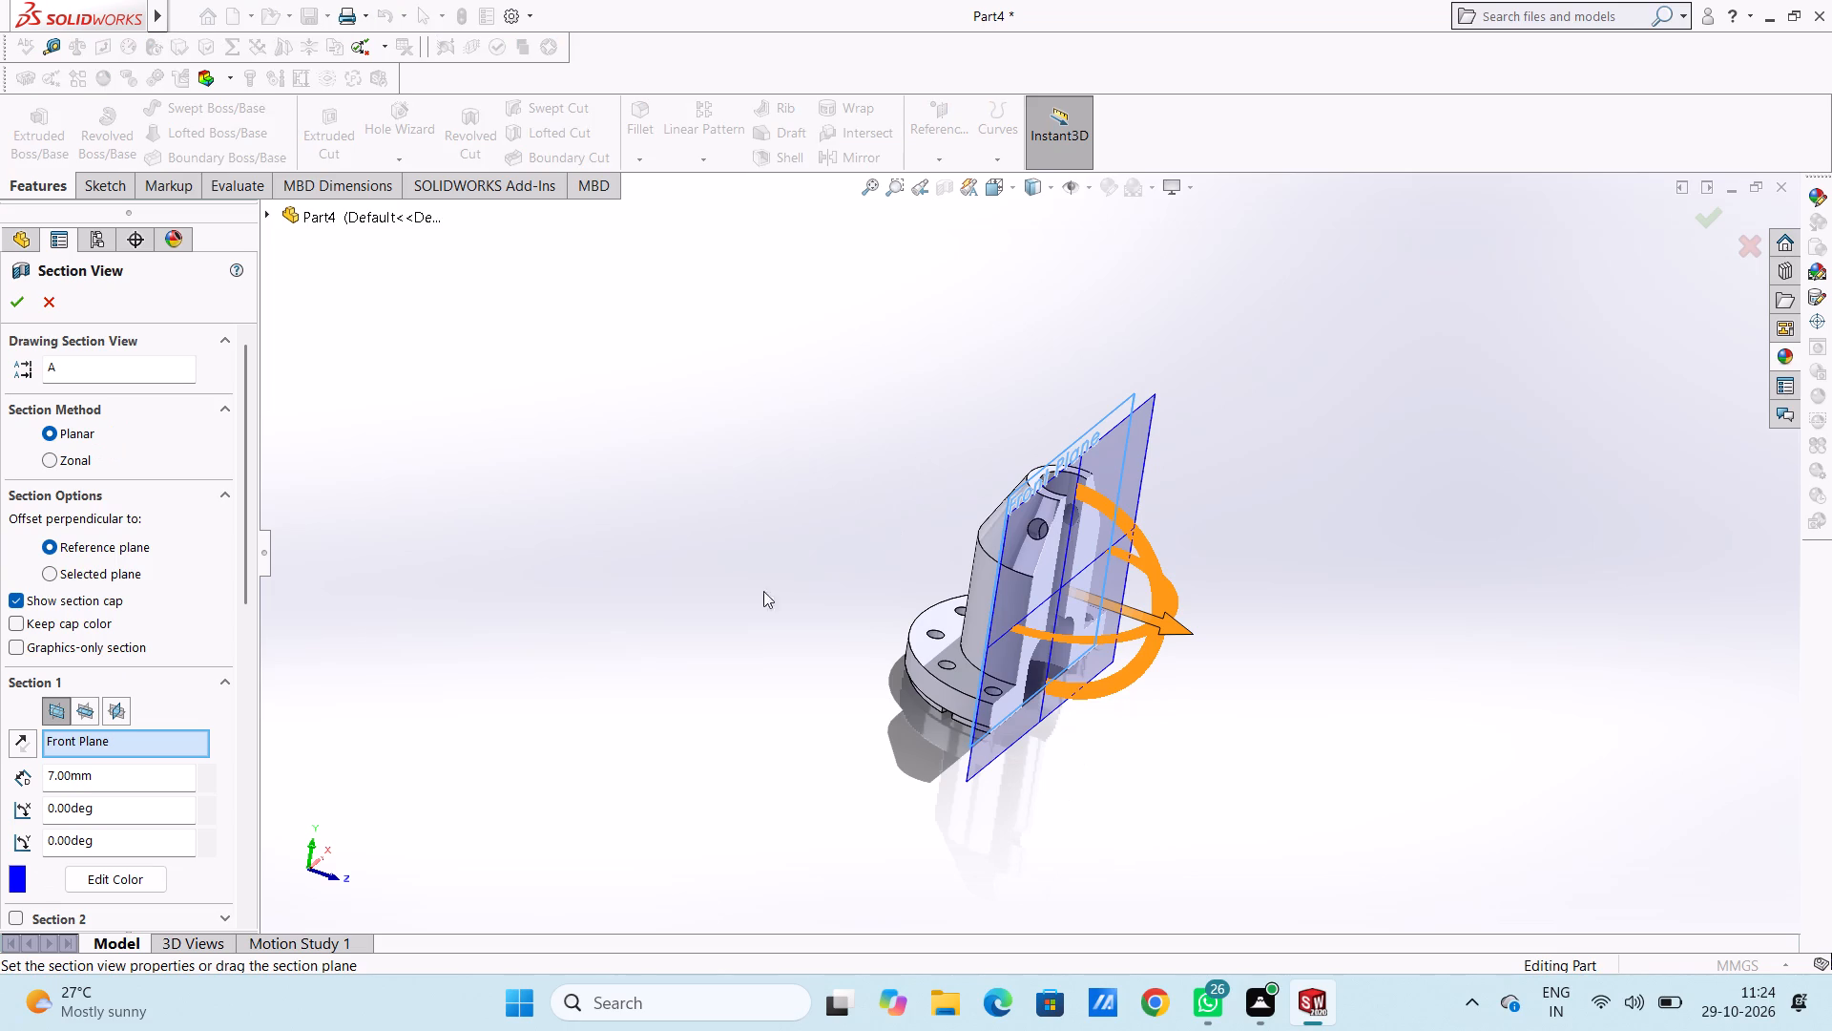
drag(1076, 638, 960, 561)
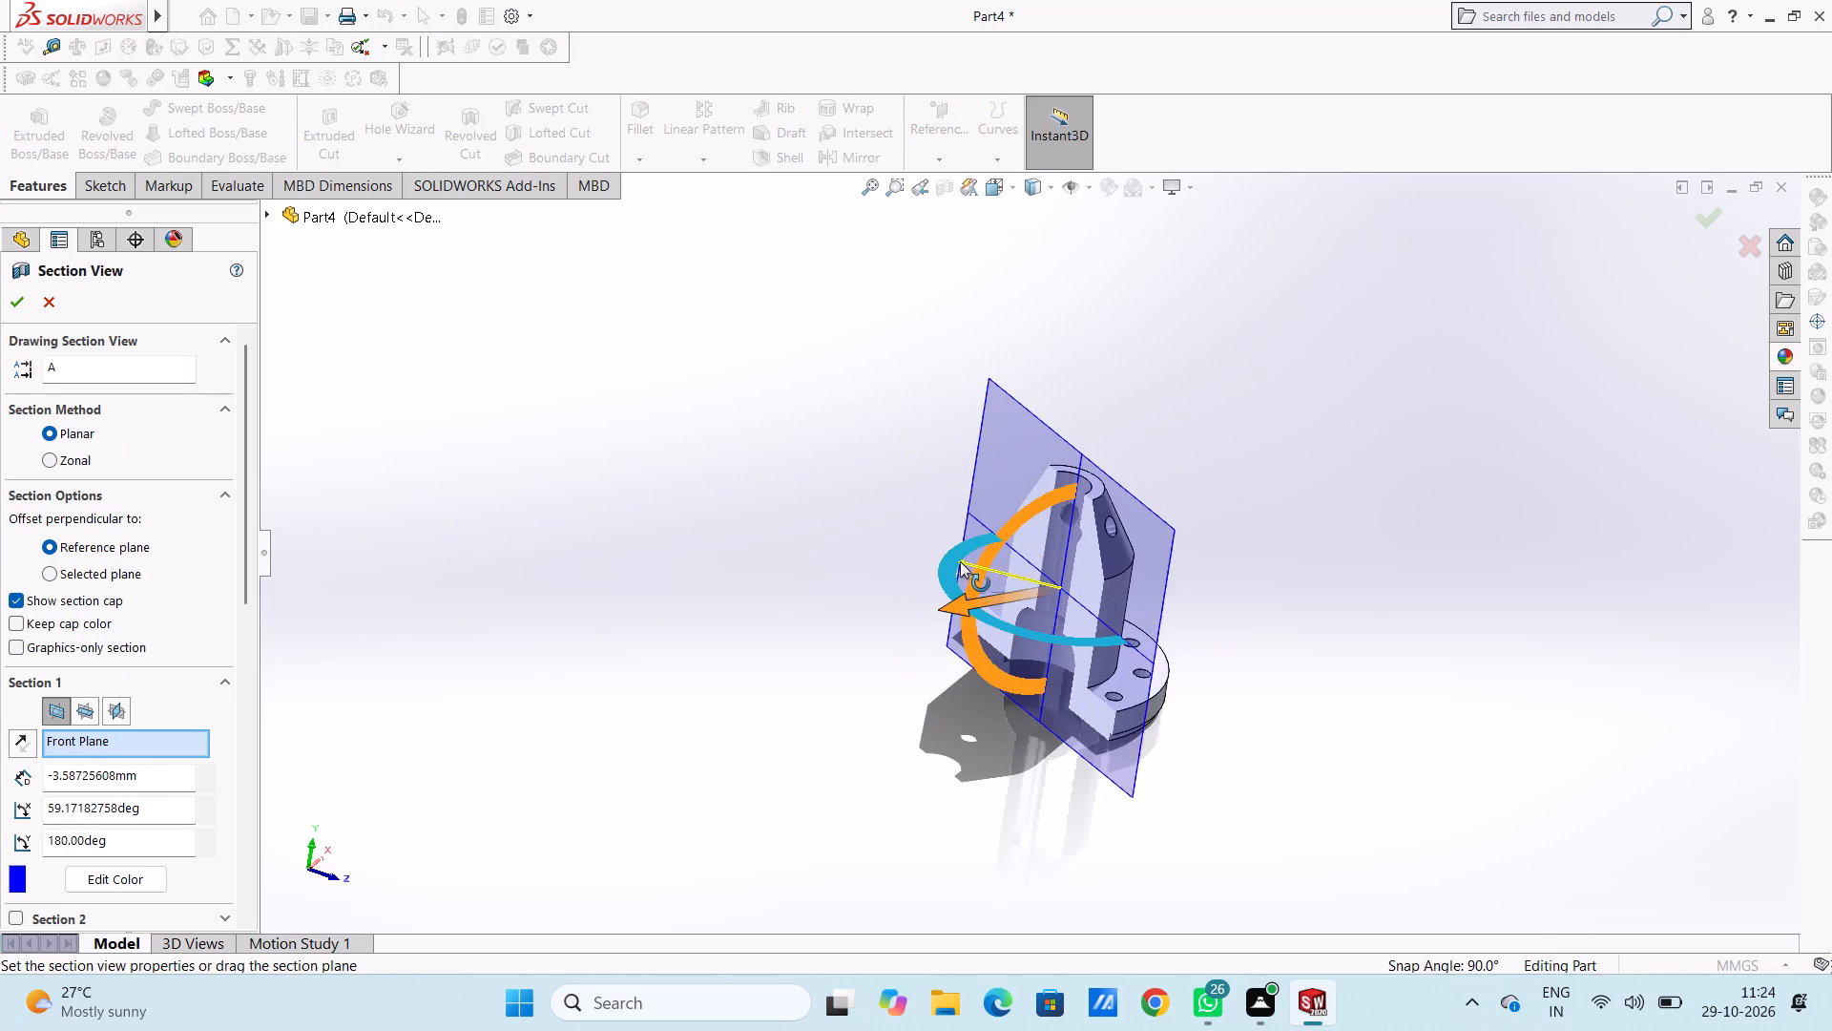
drag(960, 561, 1019, 597)
click(21, 305)
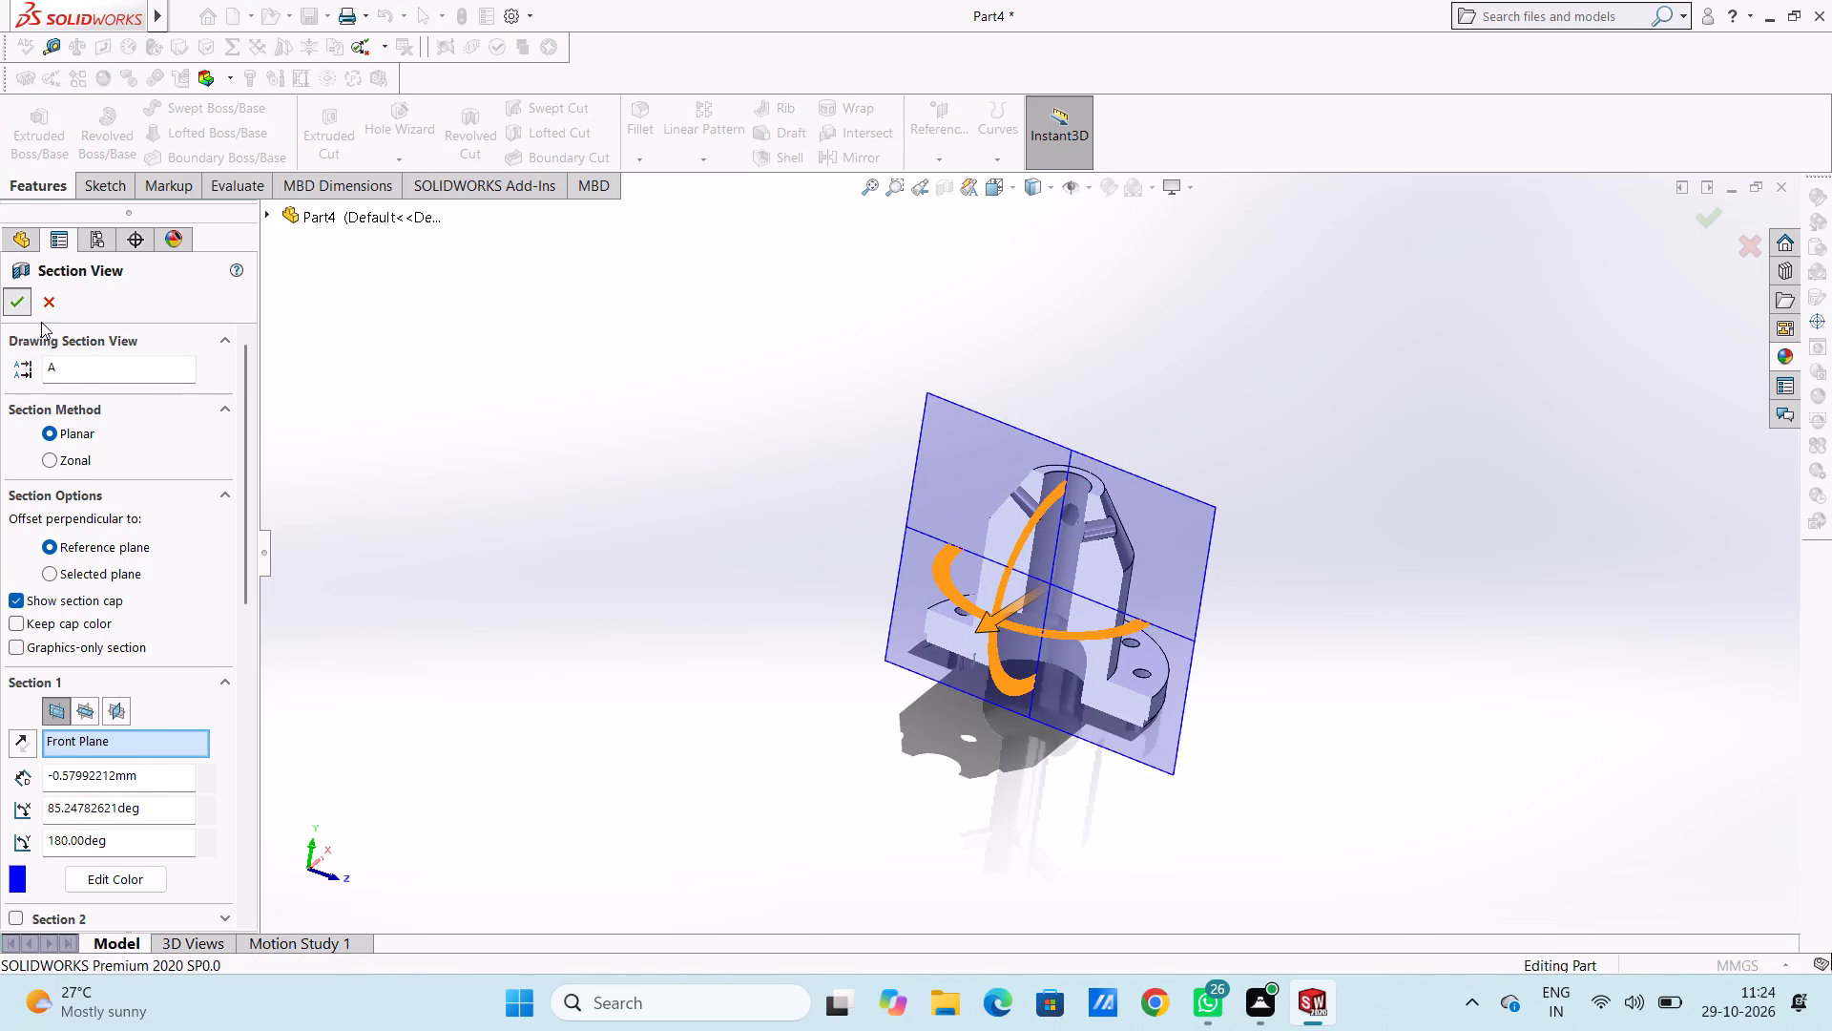
Examine where the taper holes meet the central bore in the sectioned part, and restore the full view.
middle_drag(739, 672, 813, 467)
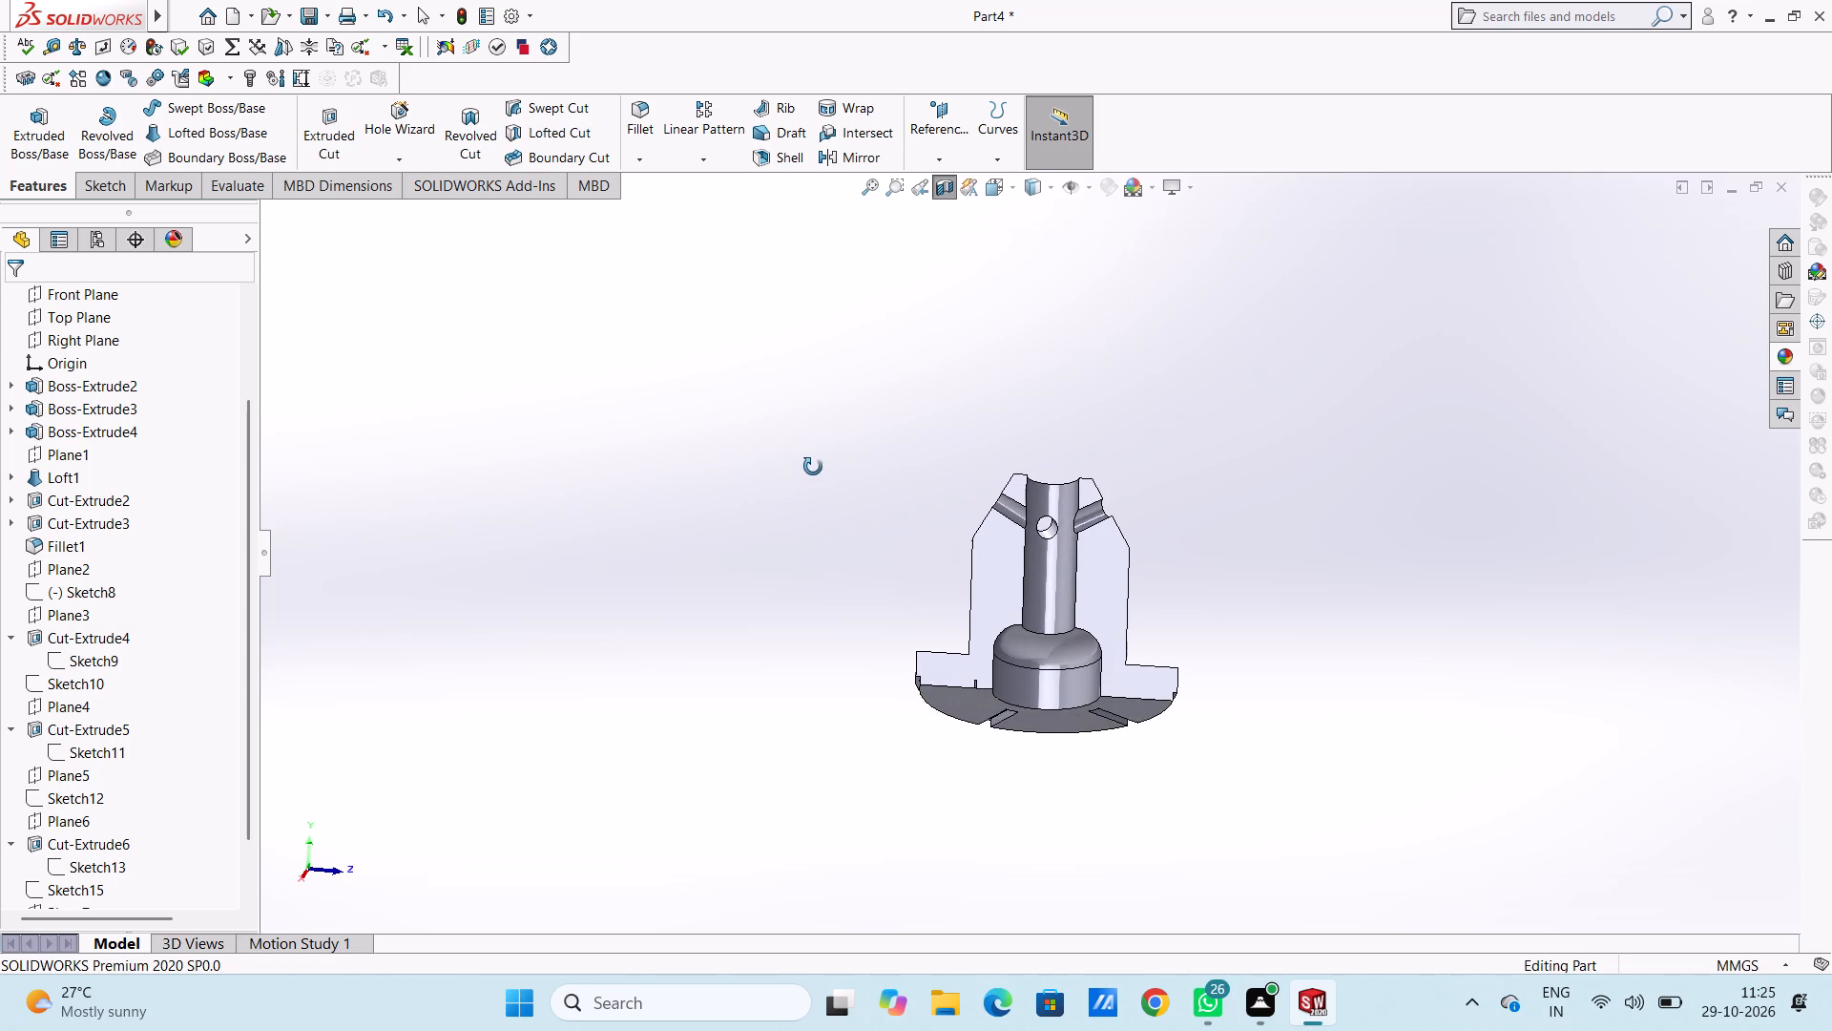
middle_drag(813, 467, 804, 467)
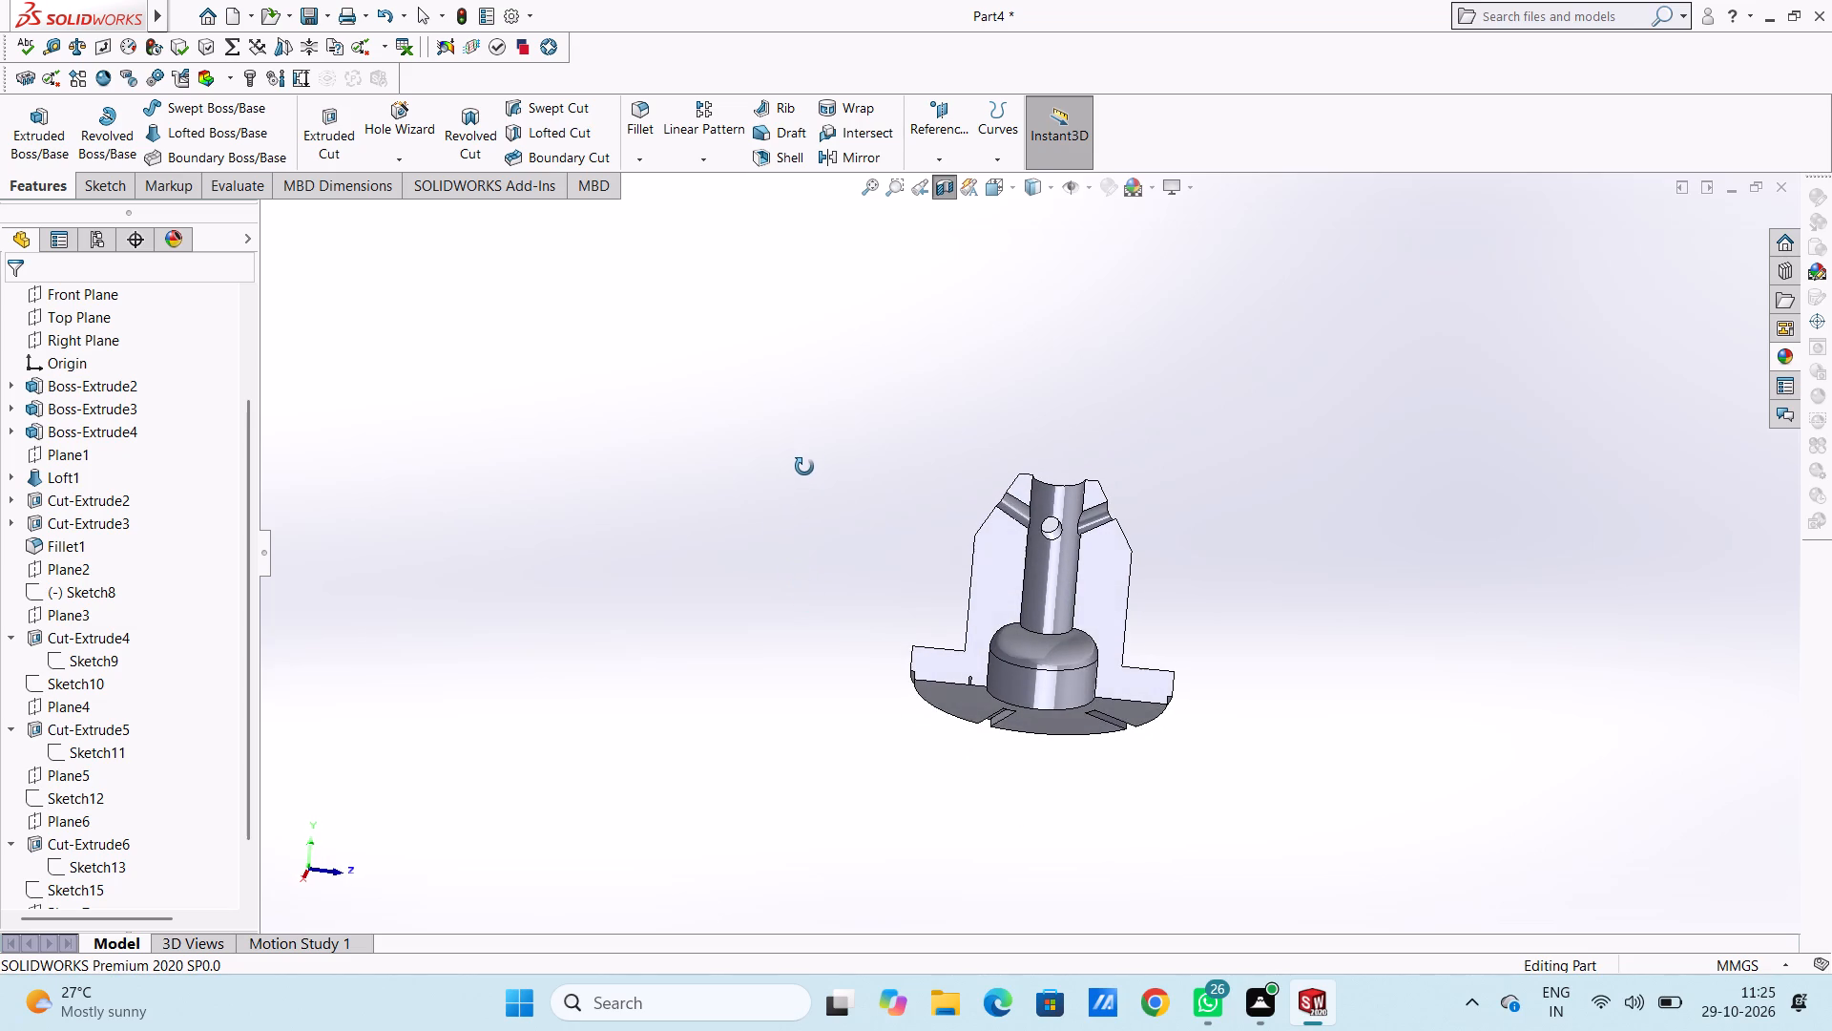
middle_drag(804, 467, 799, 610)
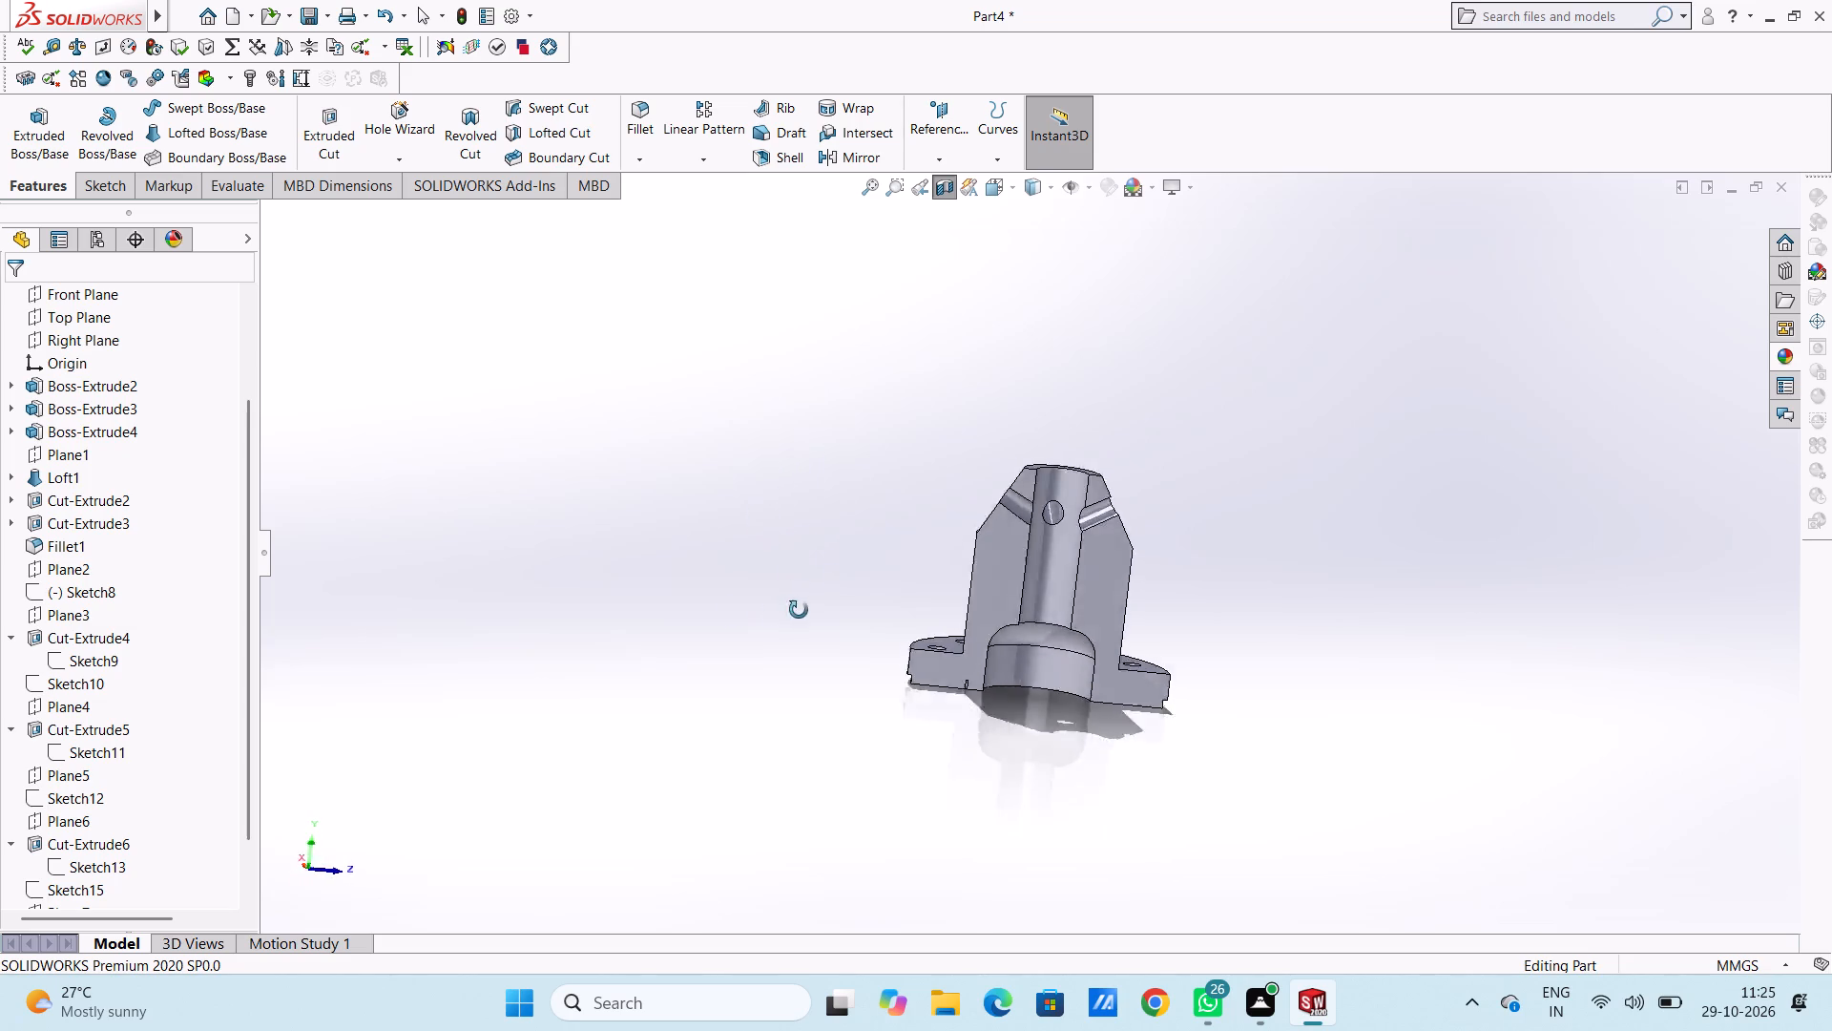
middle_drag(799, 610, 718, 616)
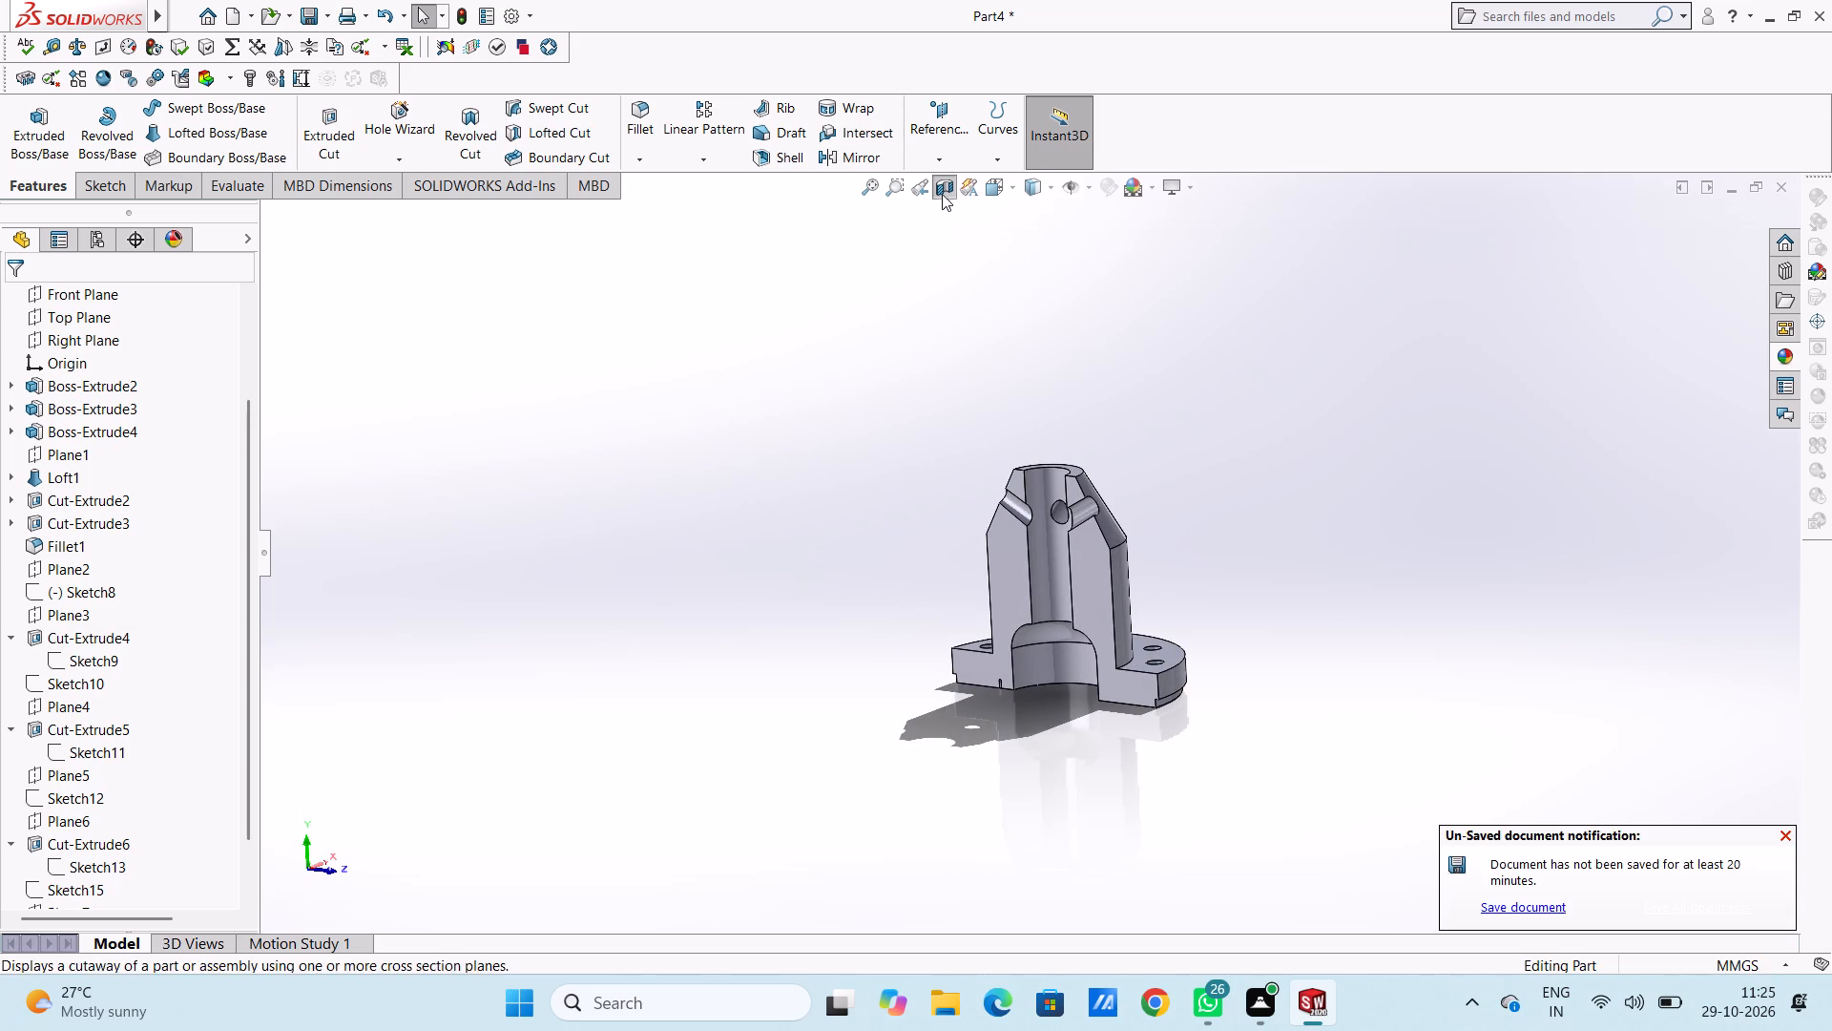
click(942, 191)
middle_drag(797, 353, 862, 573)
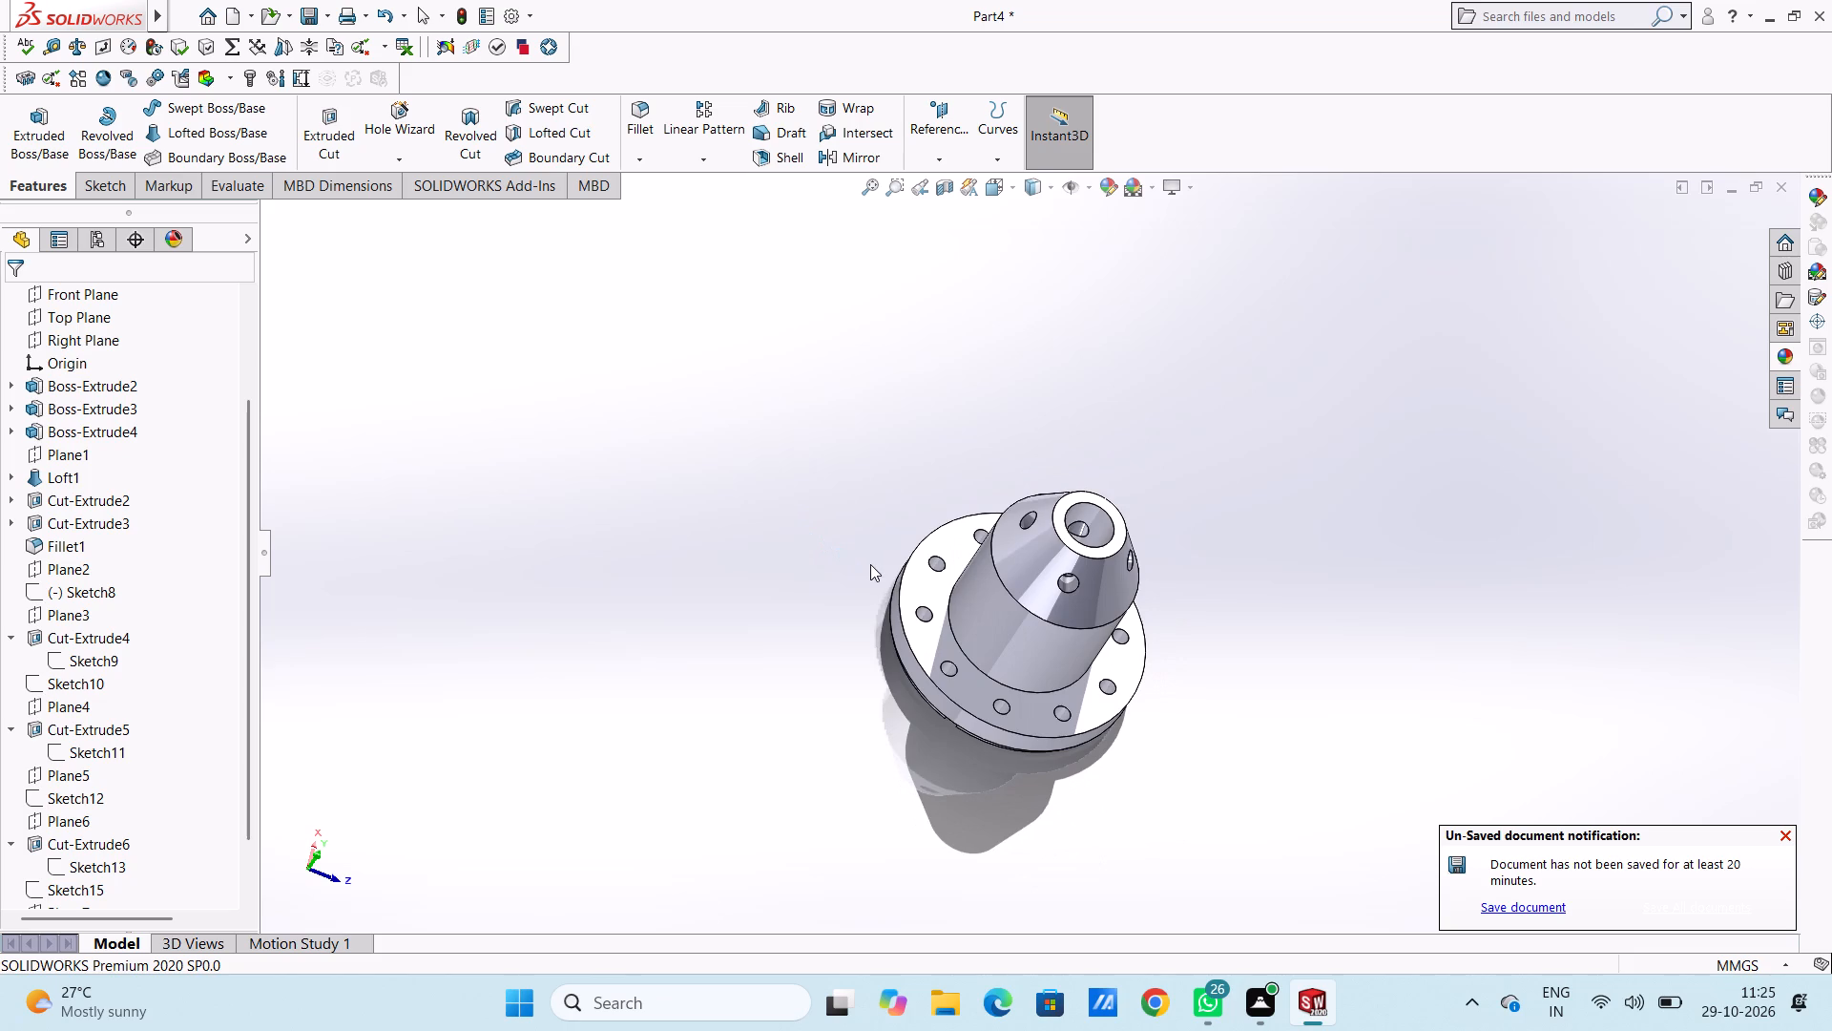
middle_drag(846, 566, 797, 466)
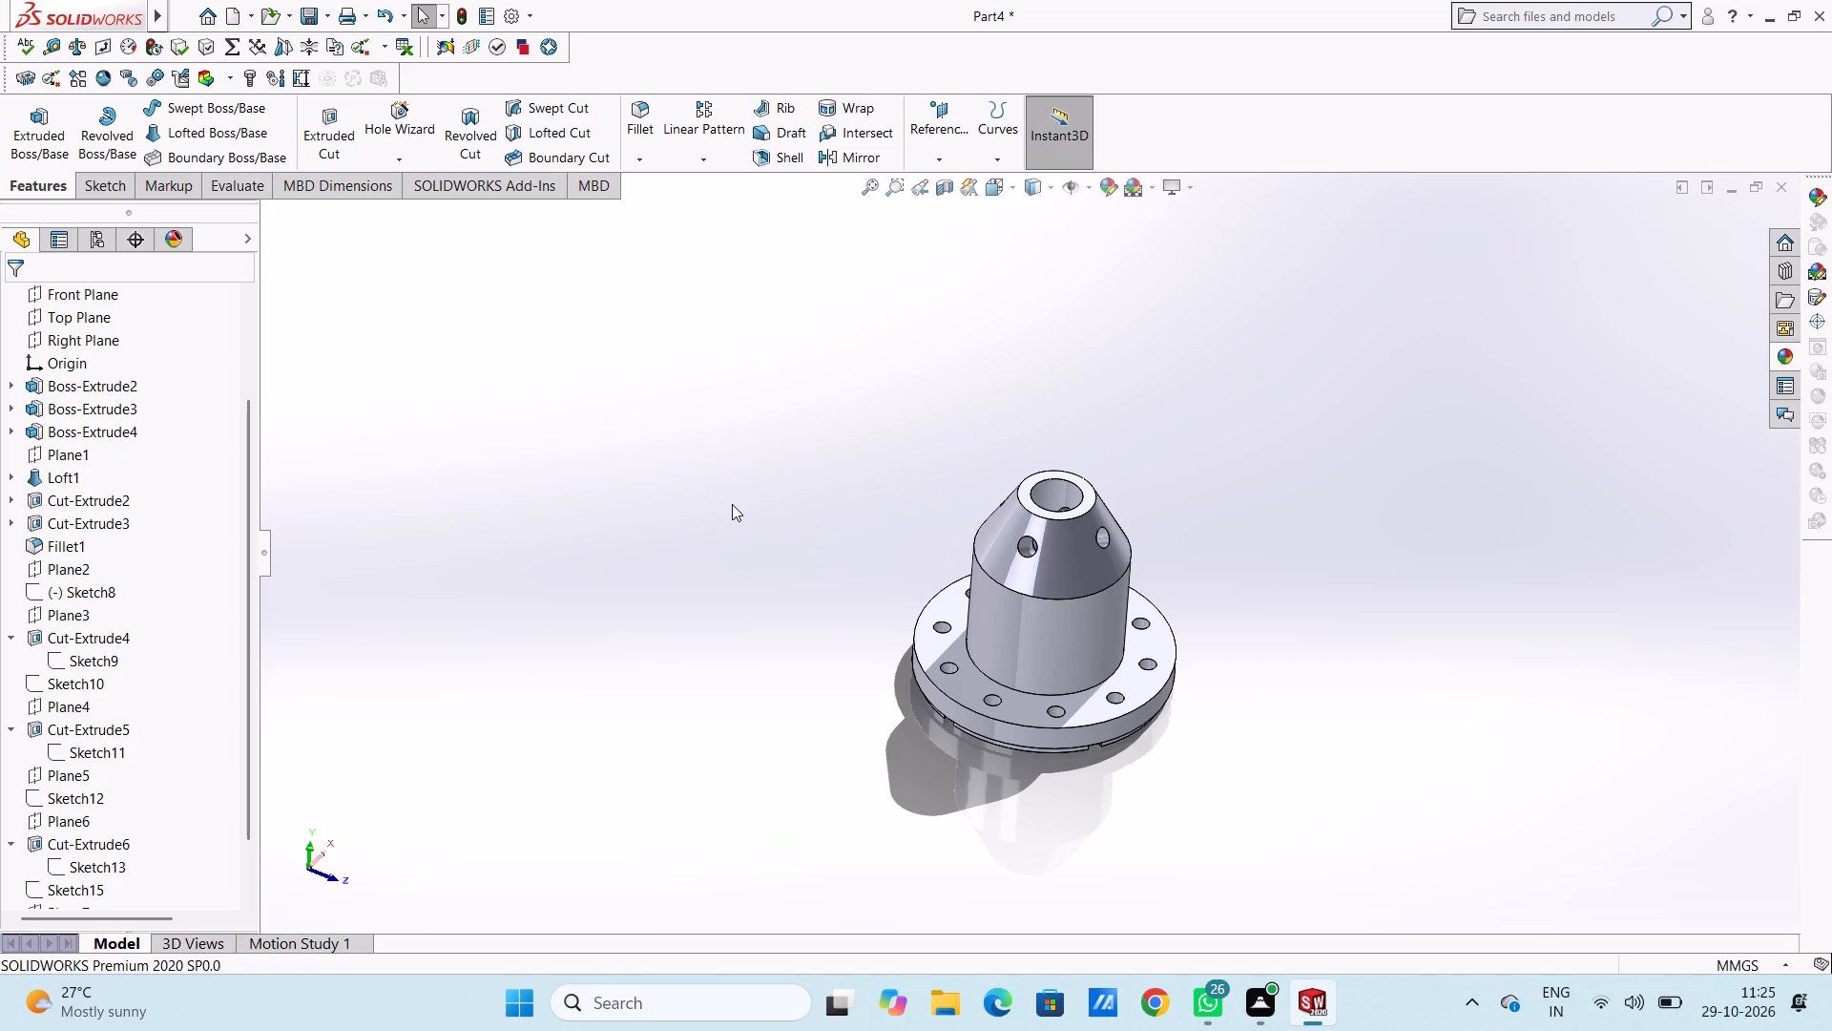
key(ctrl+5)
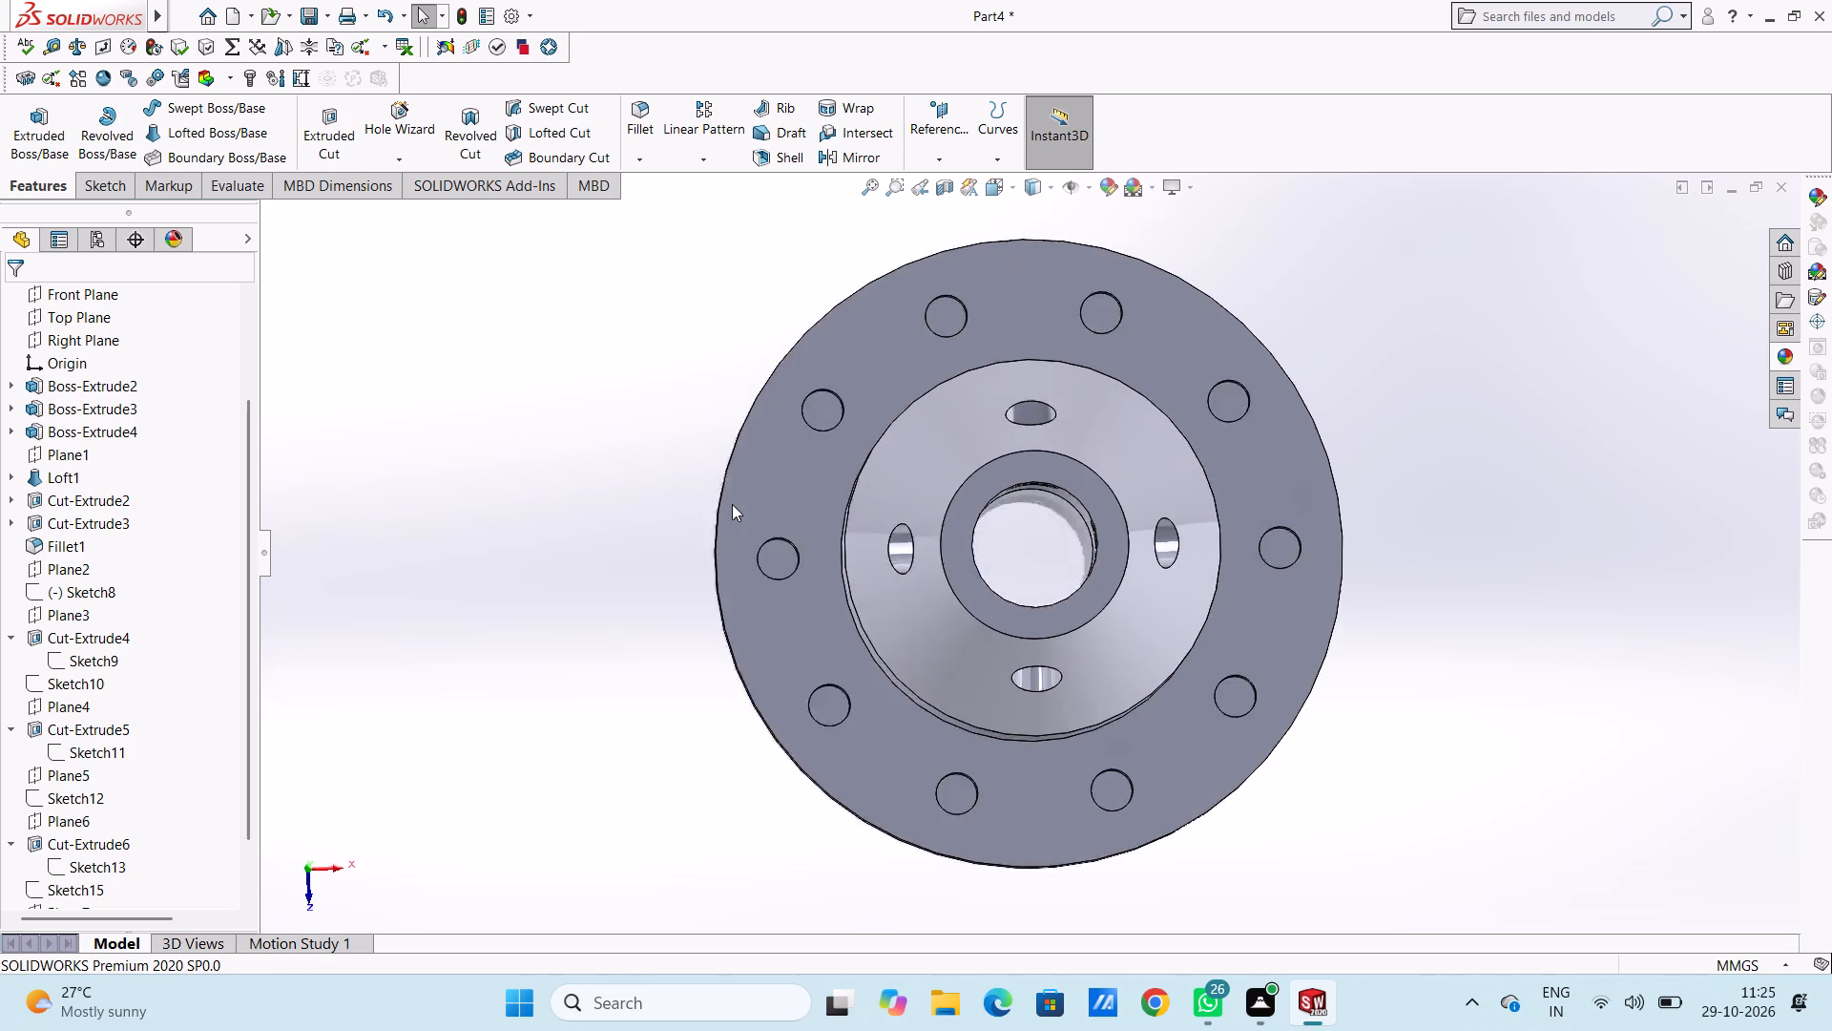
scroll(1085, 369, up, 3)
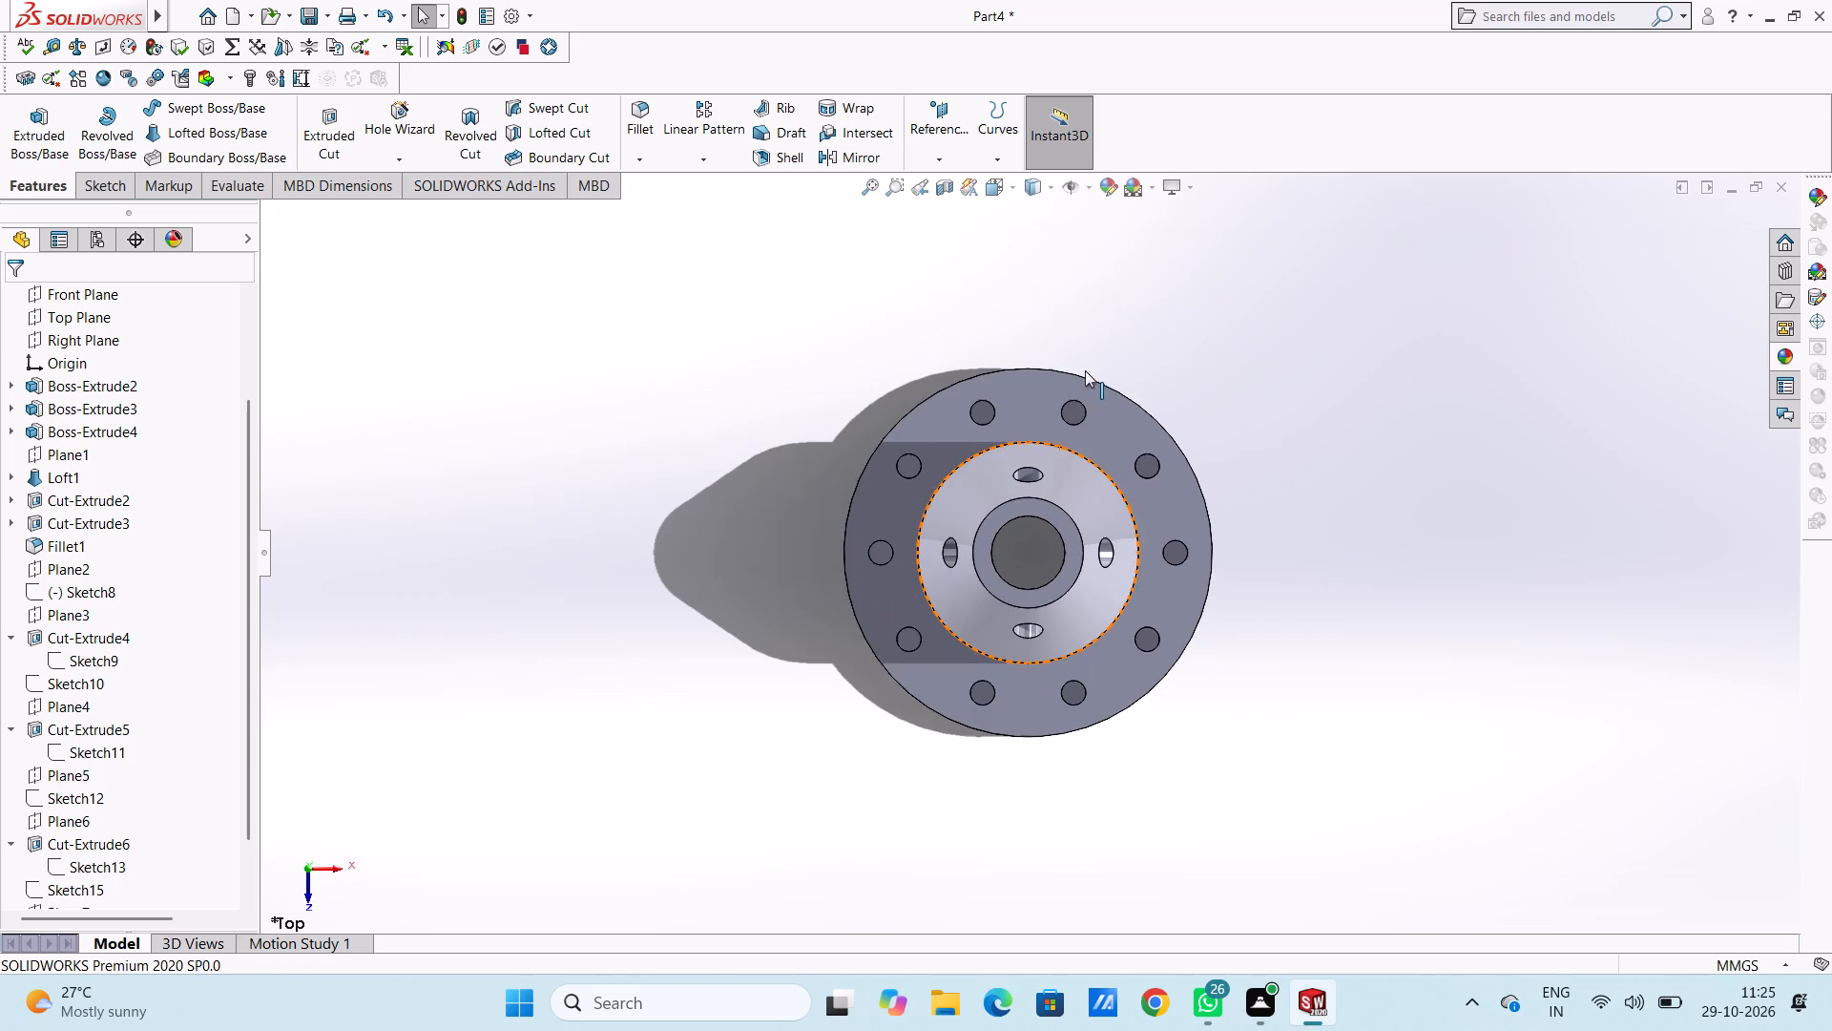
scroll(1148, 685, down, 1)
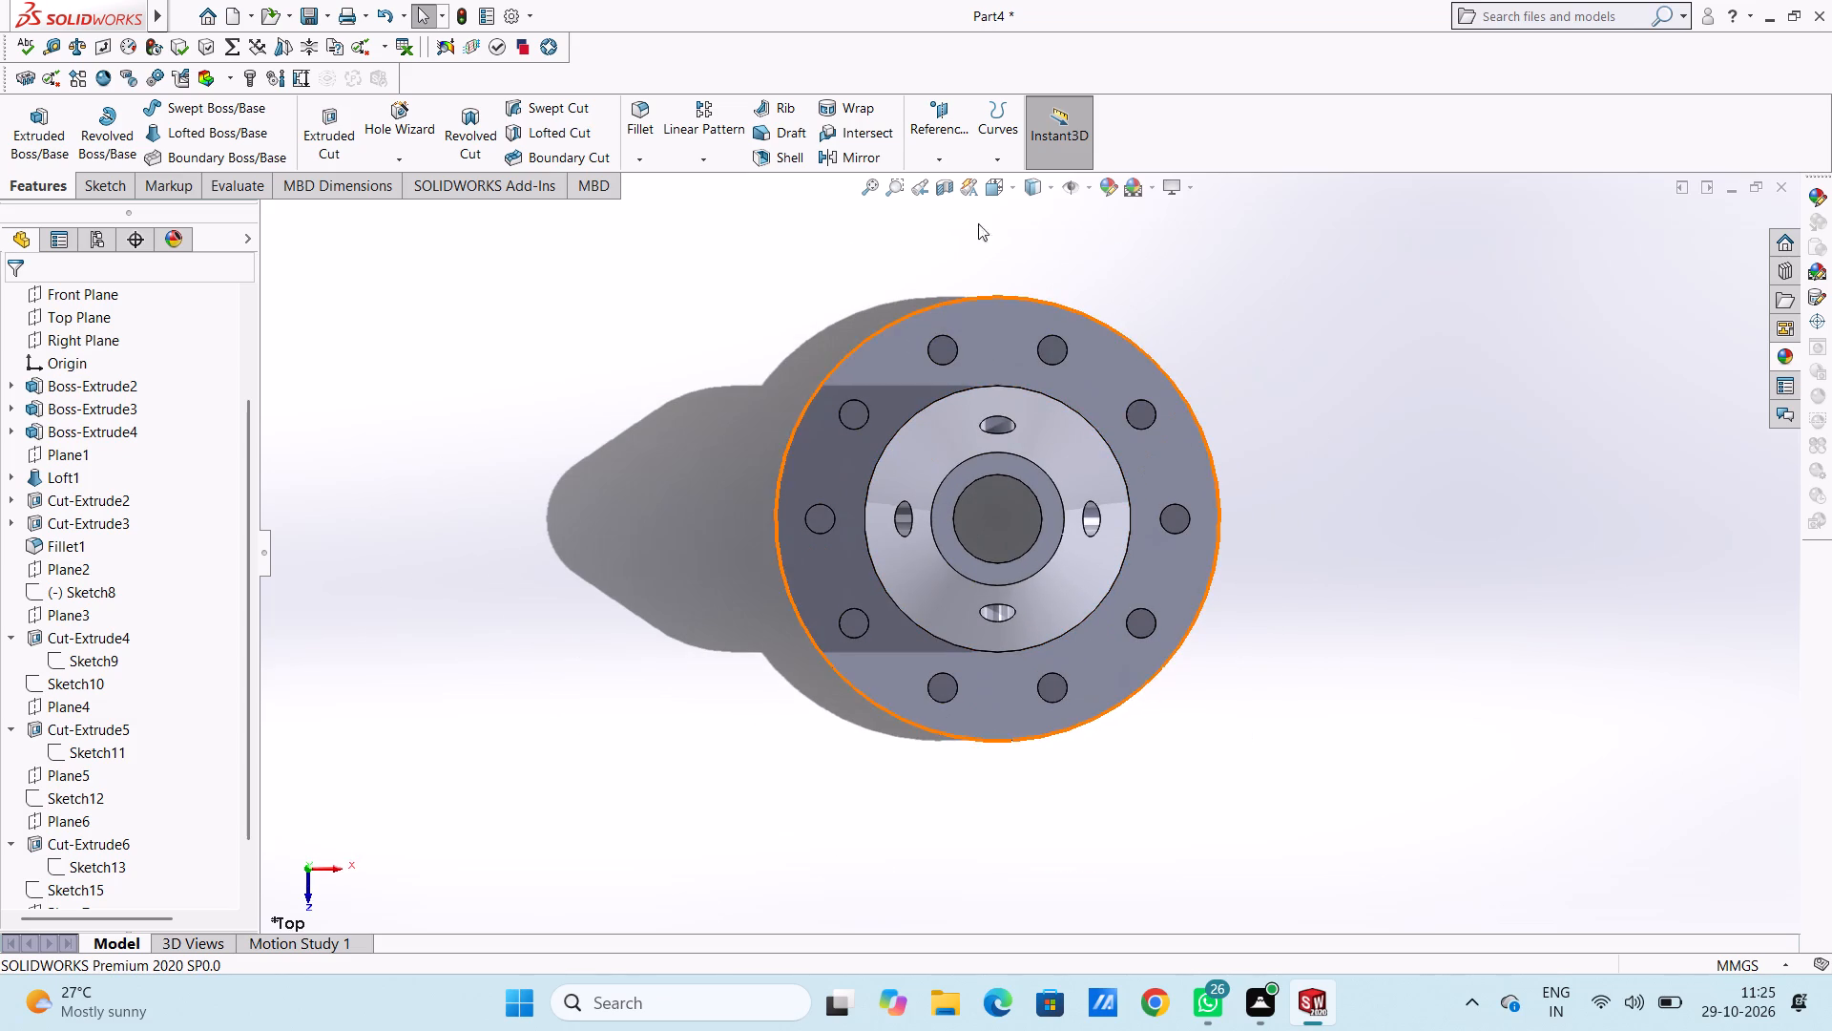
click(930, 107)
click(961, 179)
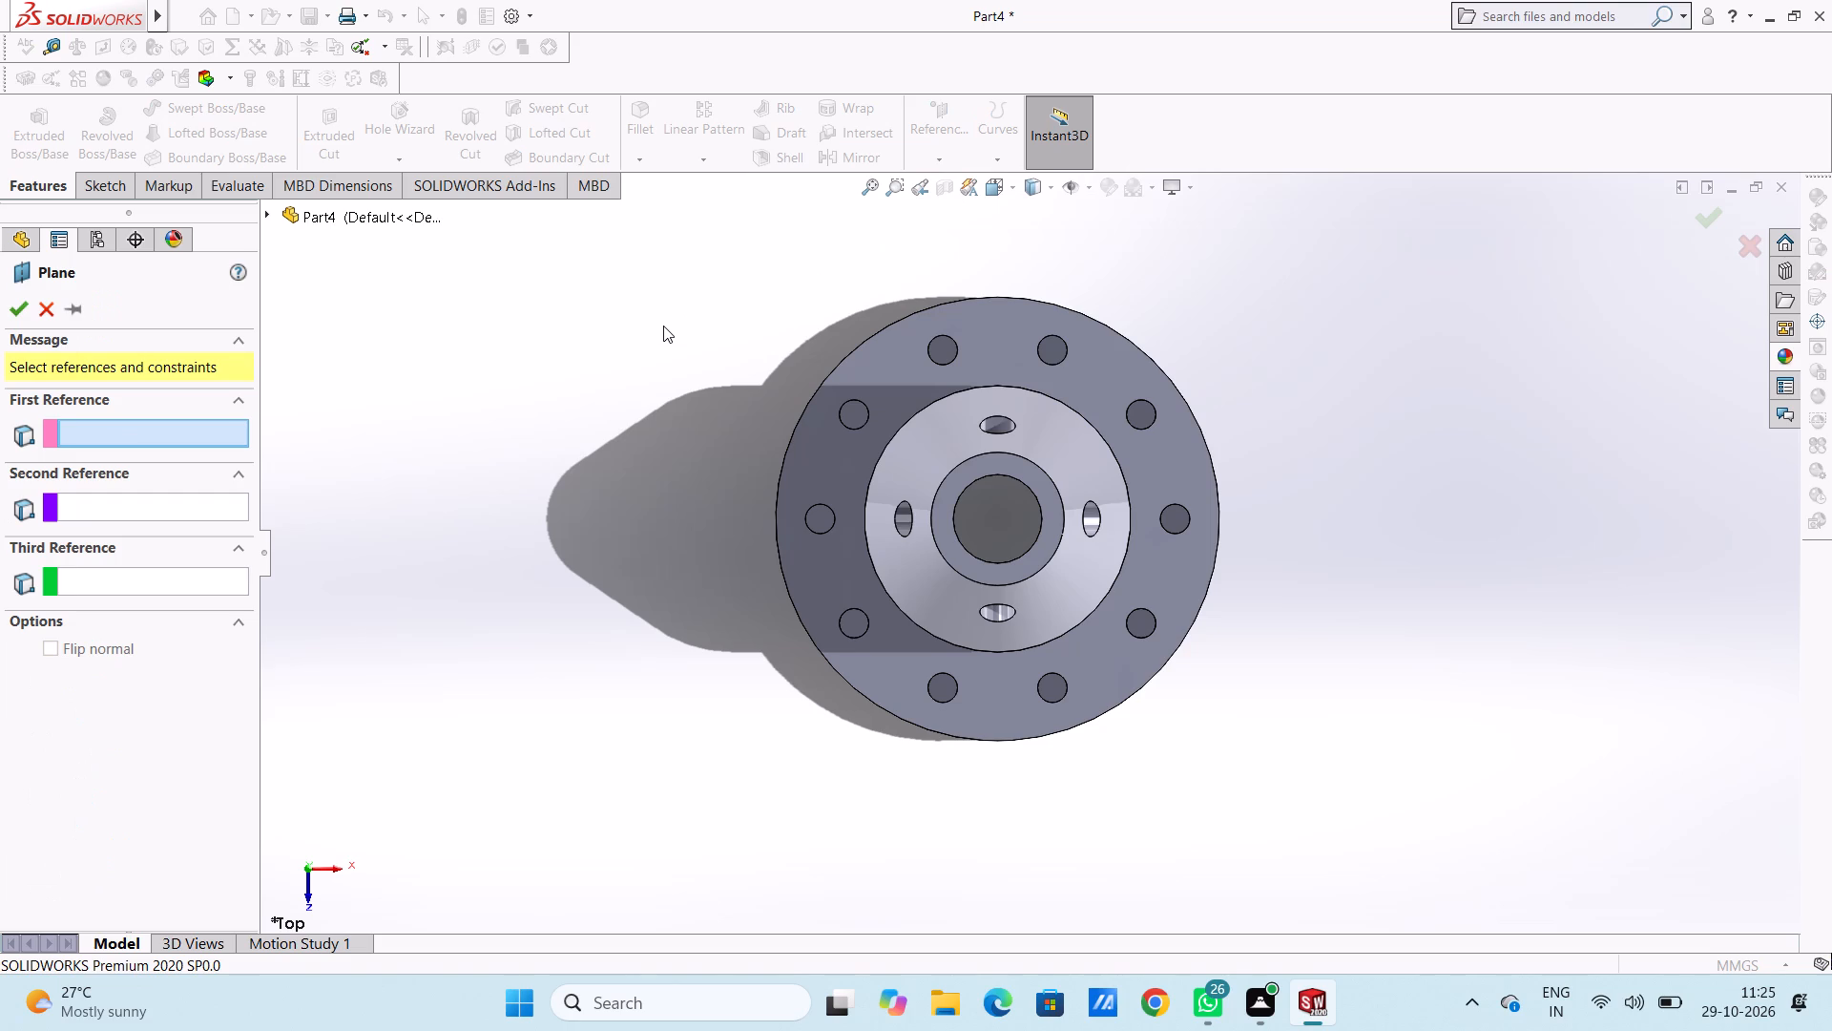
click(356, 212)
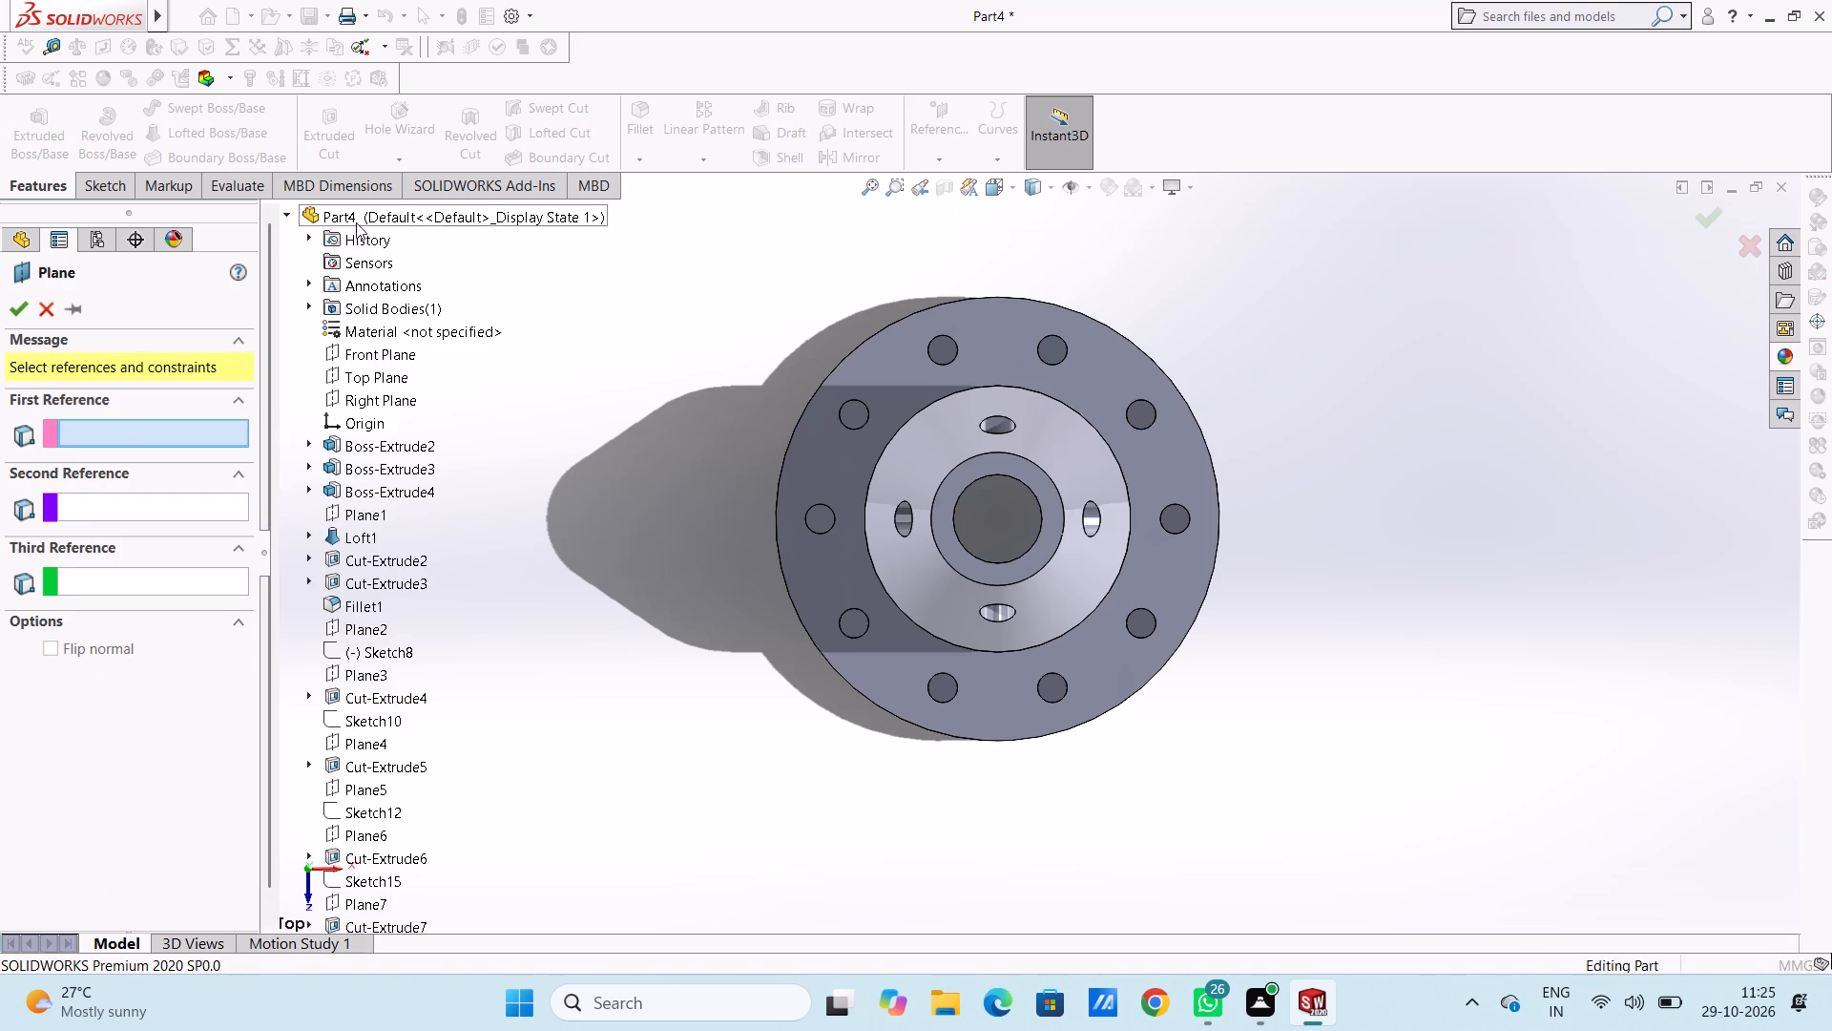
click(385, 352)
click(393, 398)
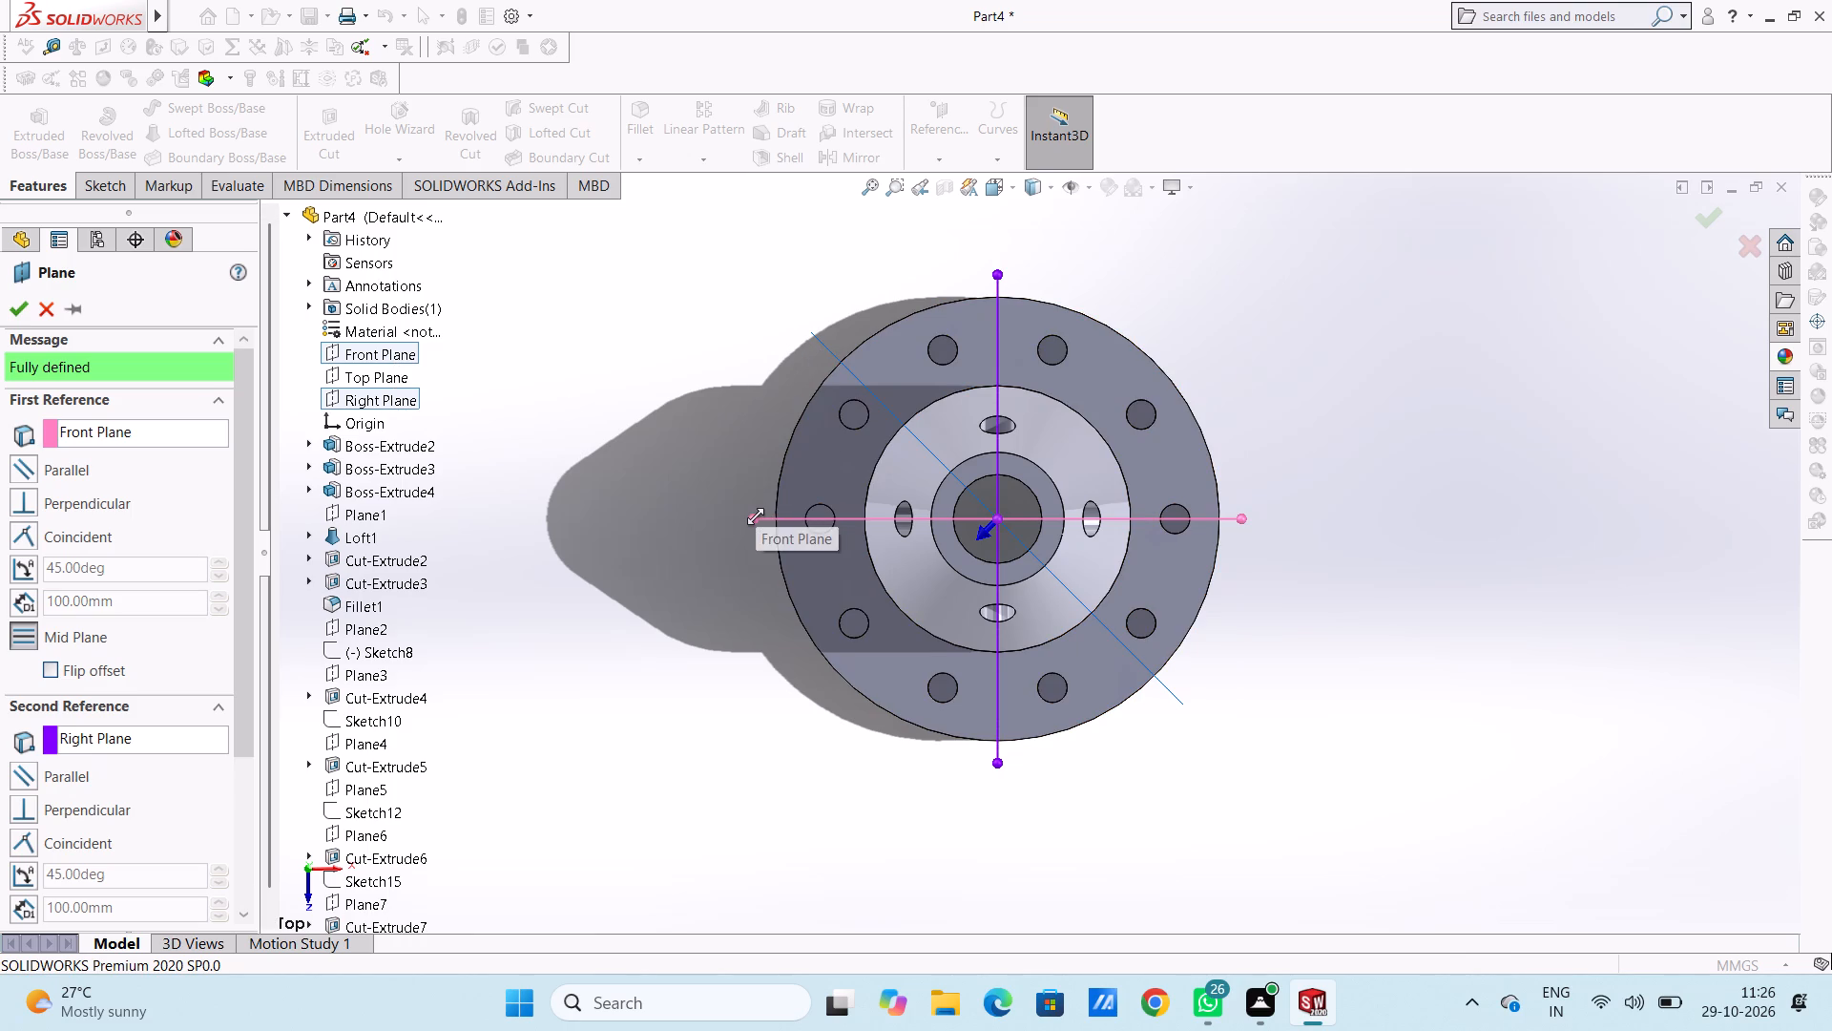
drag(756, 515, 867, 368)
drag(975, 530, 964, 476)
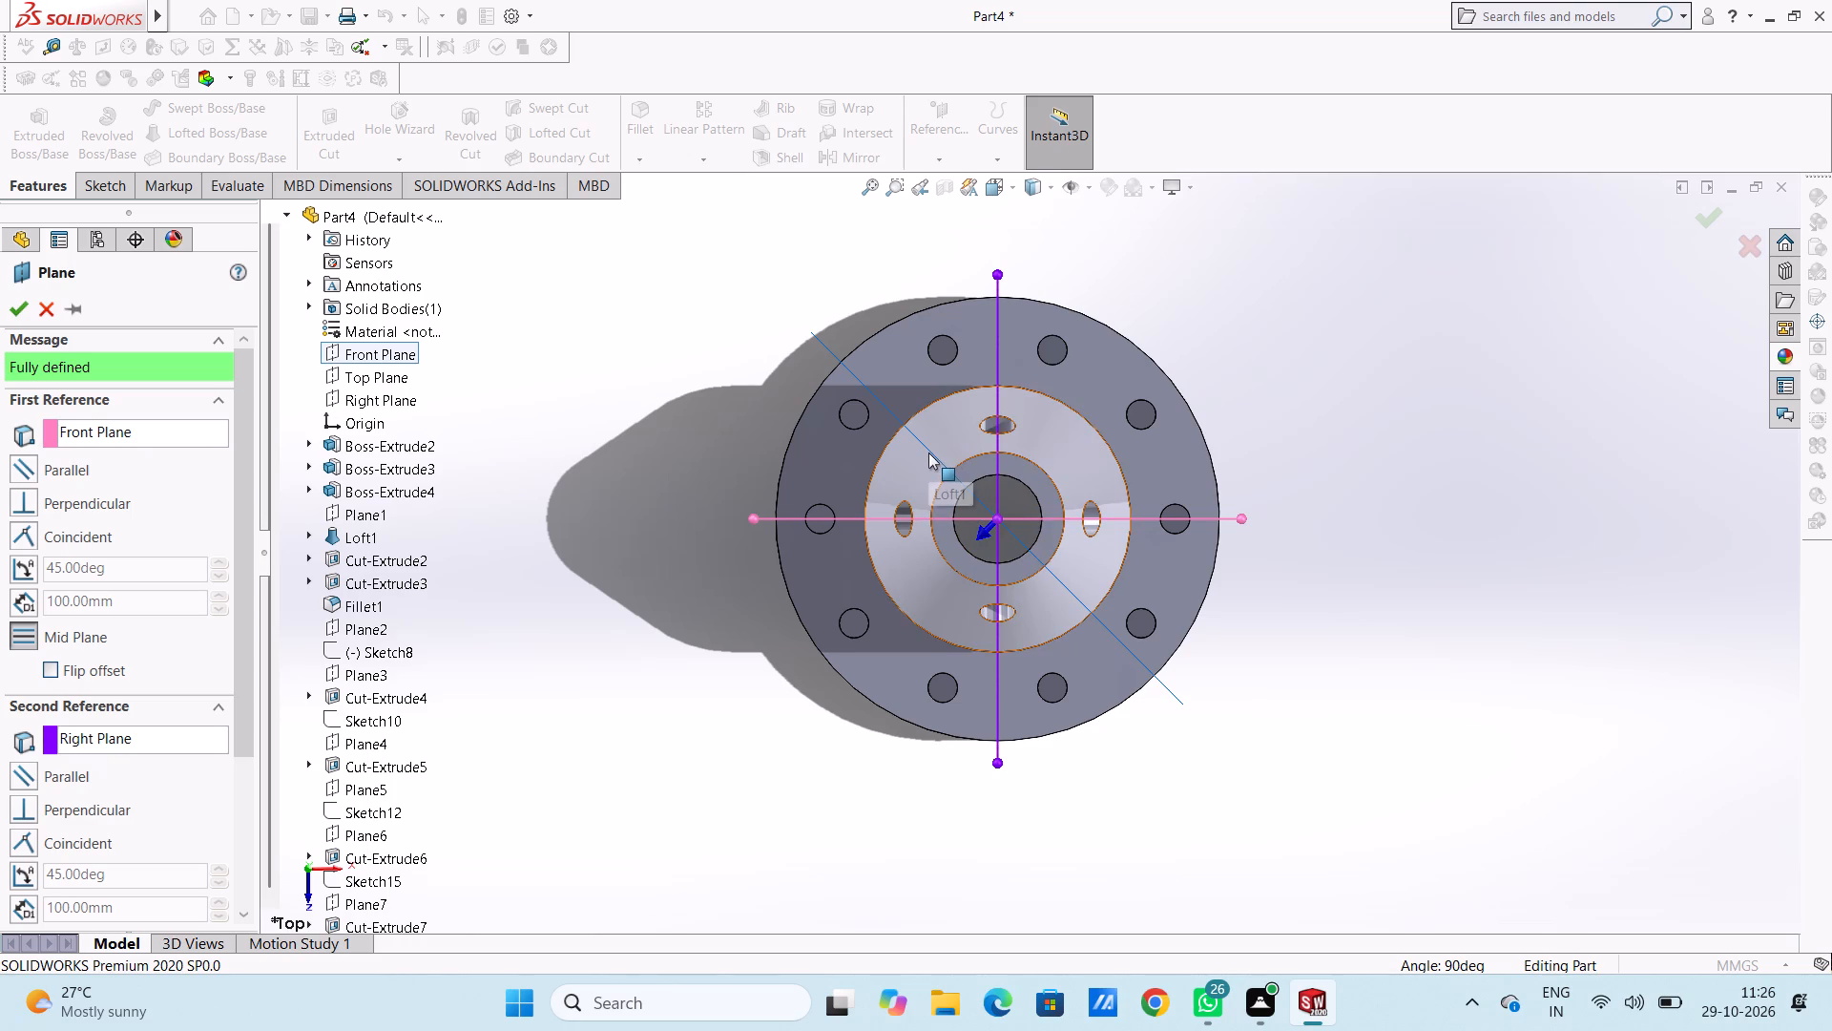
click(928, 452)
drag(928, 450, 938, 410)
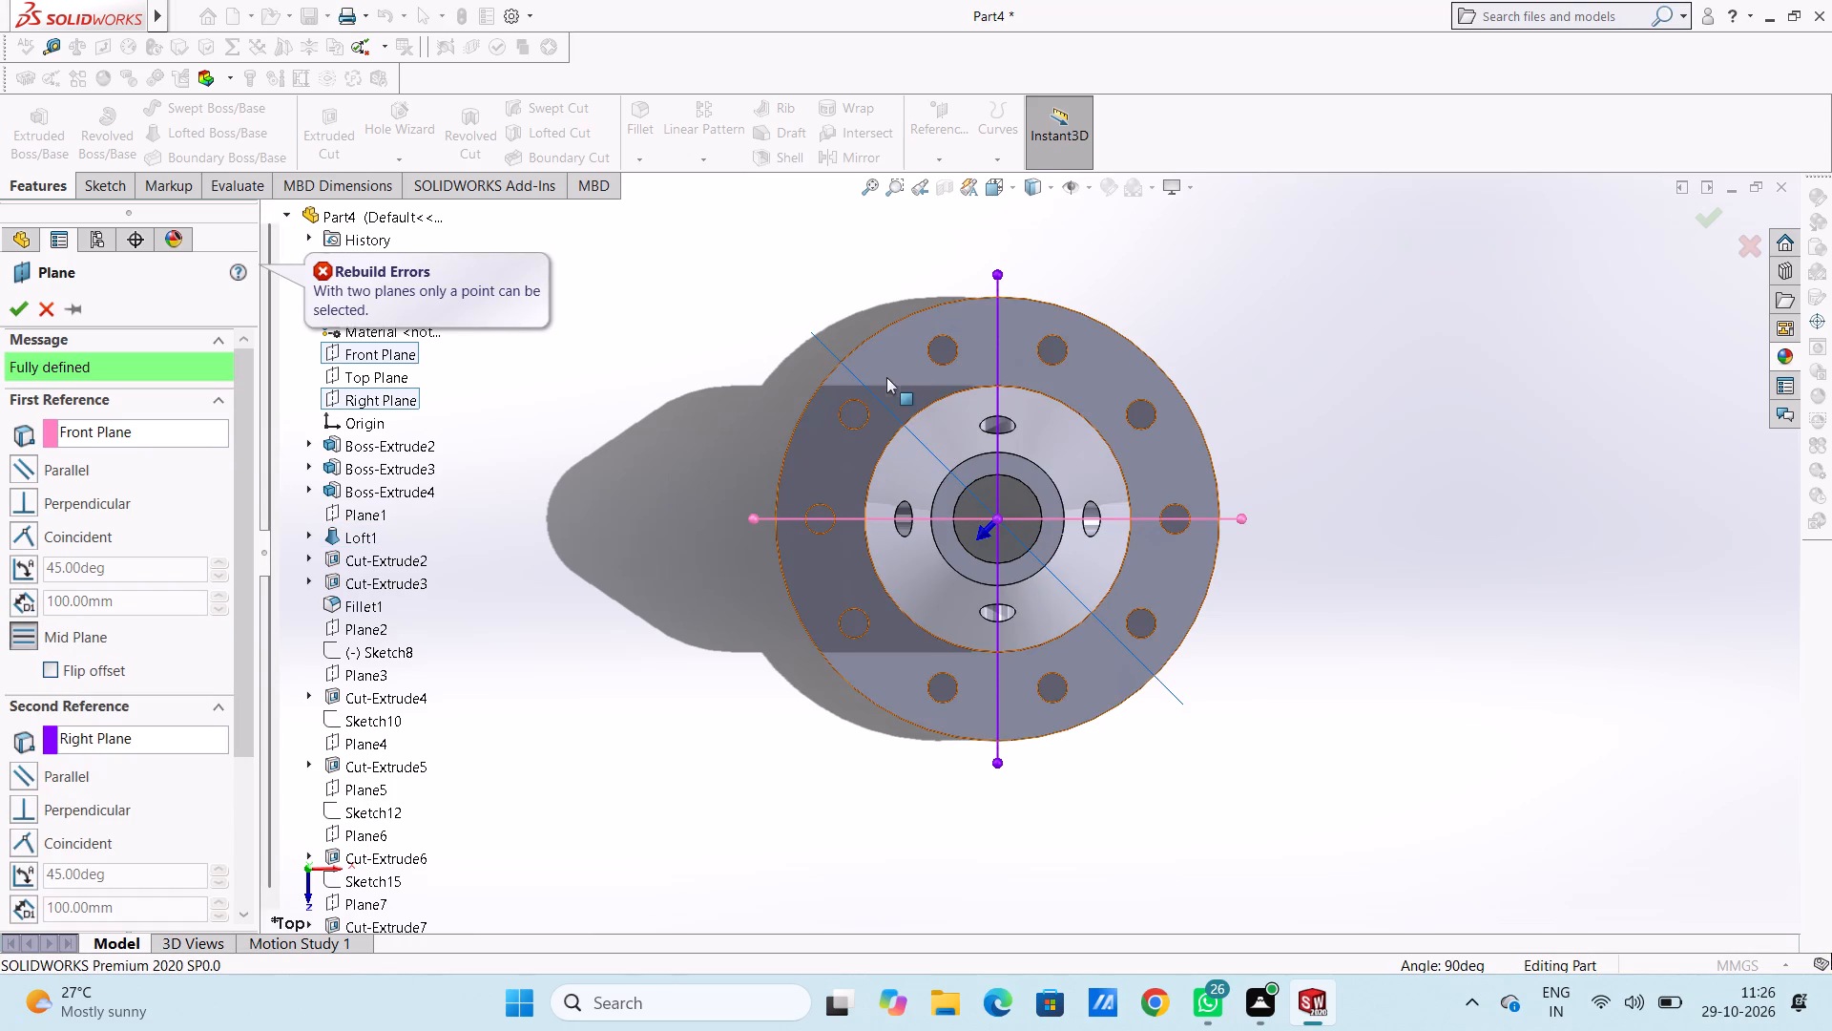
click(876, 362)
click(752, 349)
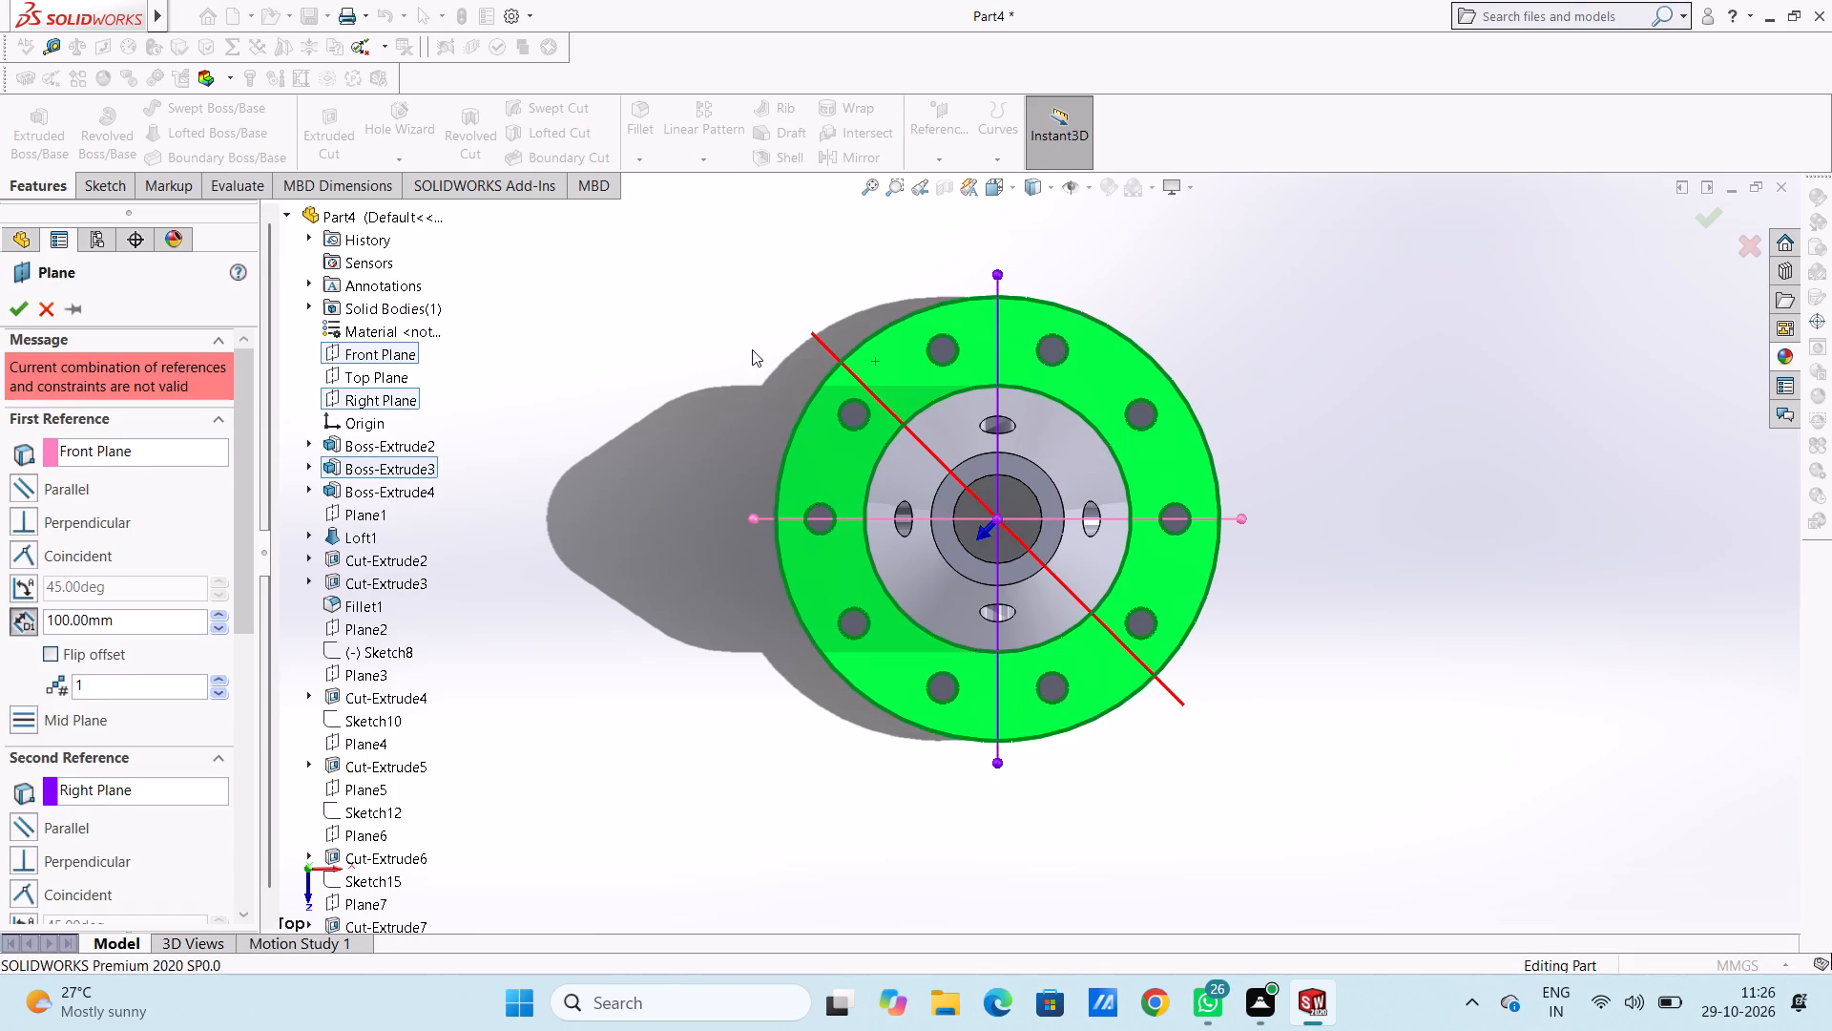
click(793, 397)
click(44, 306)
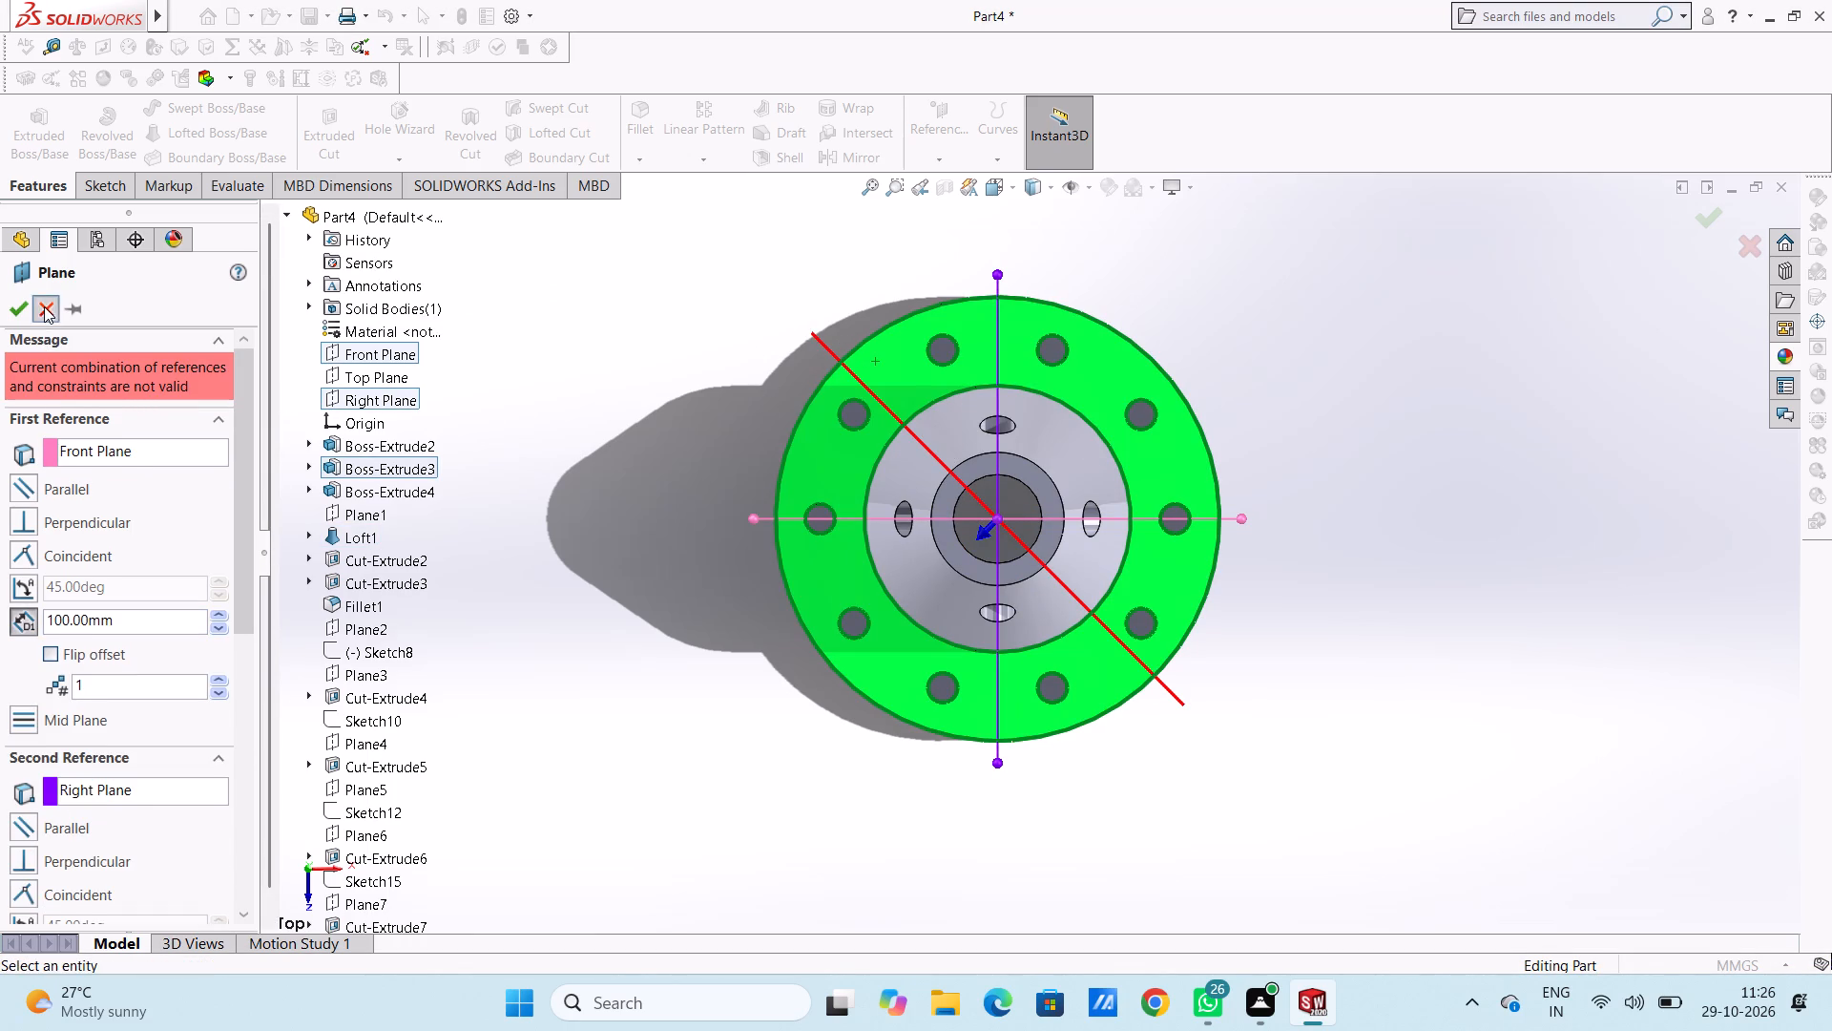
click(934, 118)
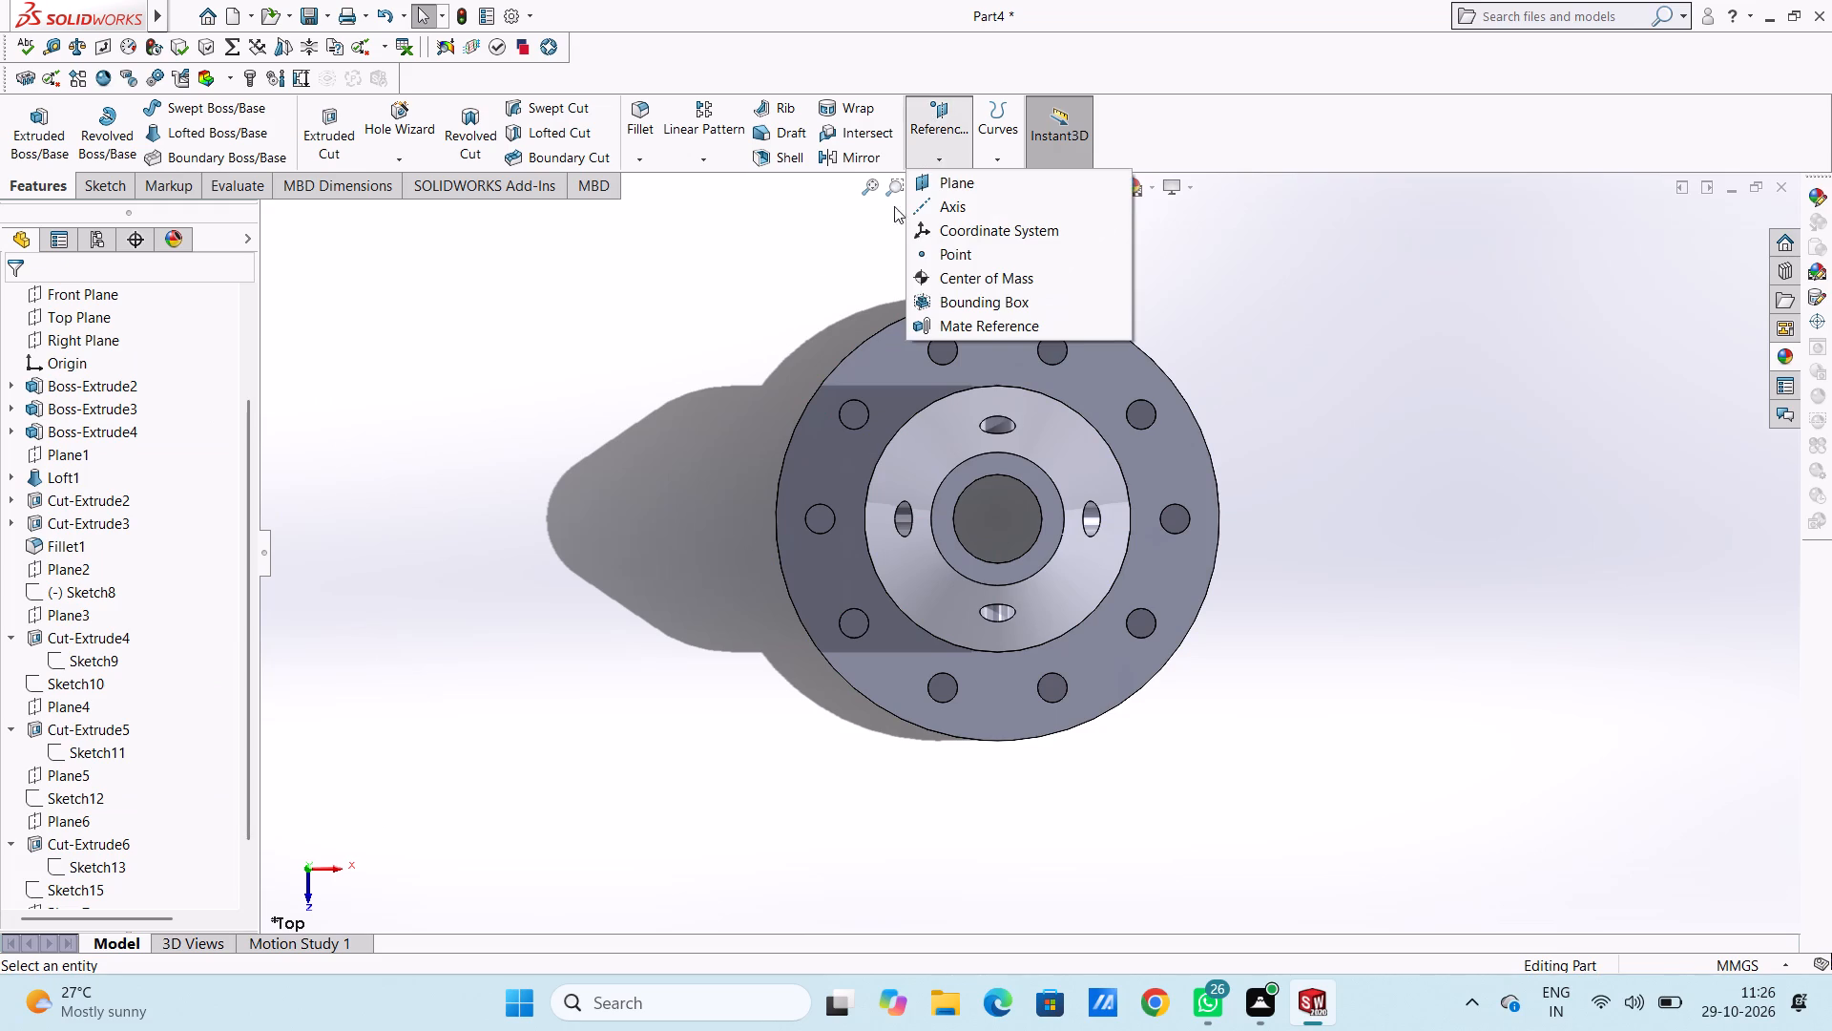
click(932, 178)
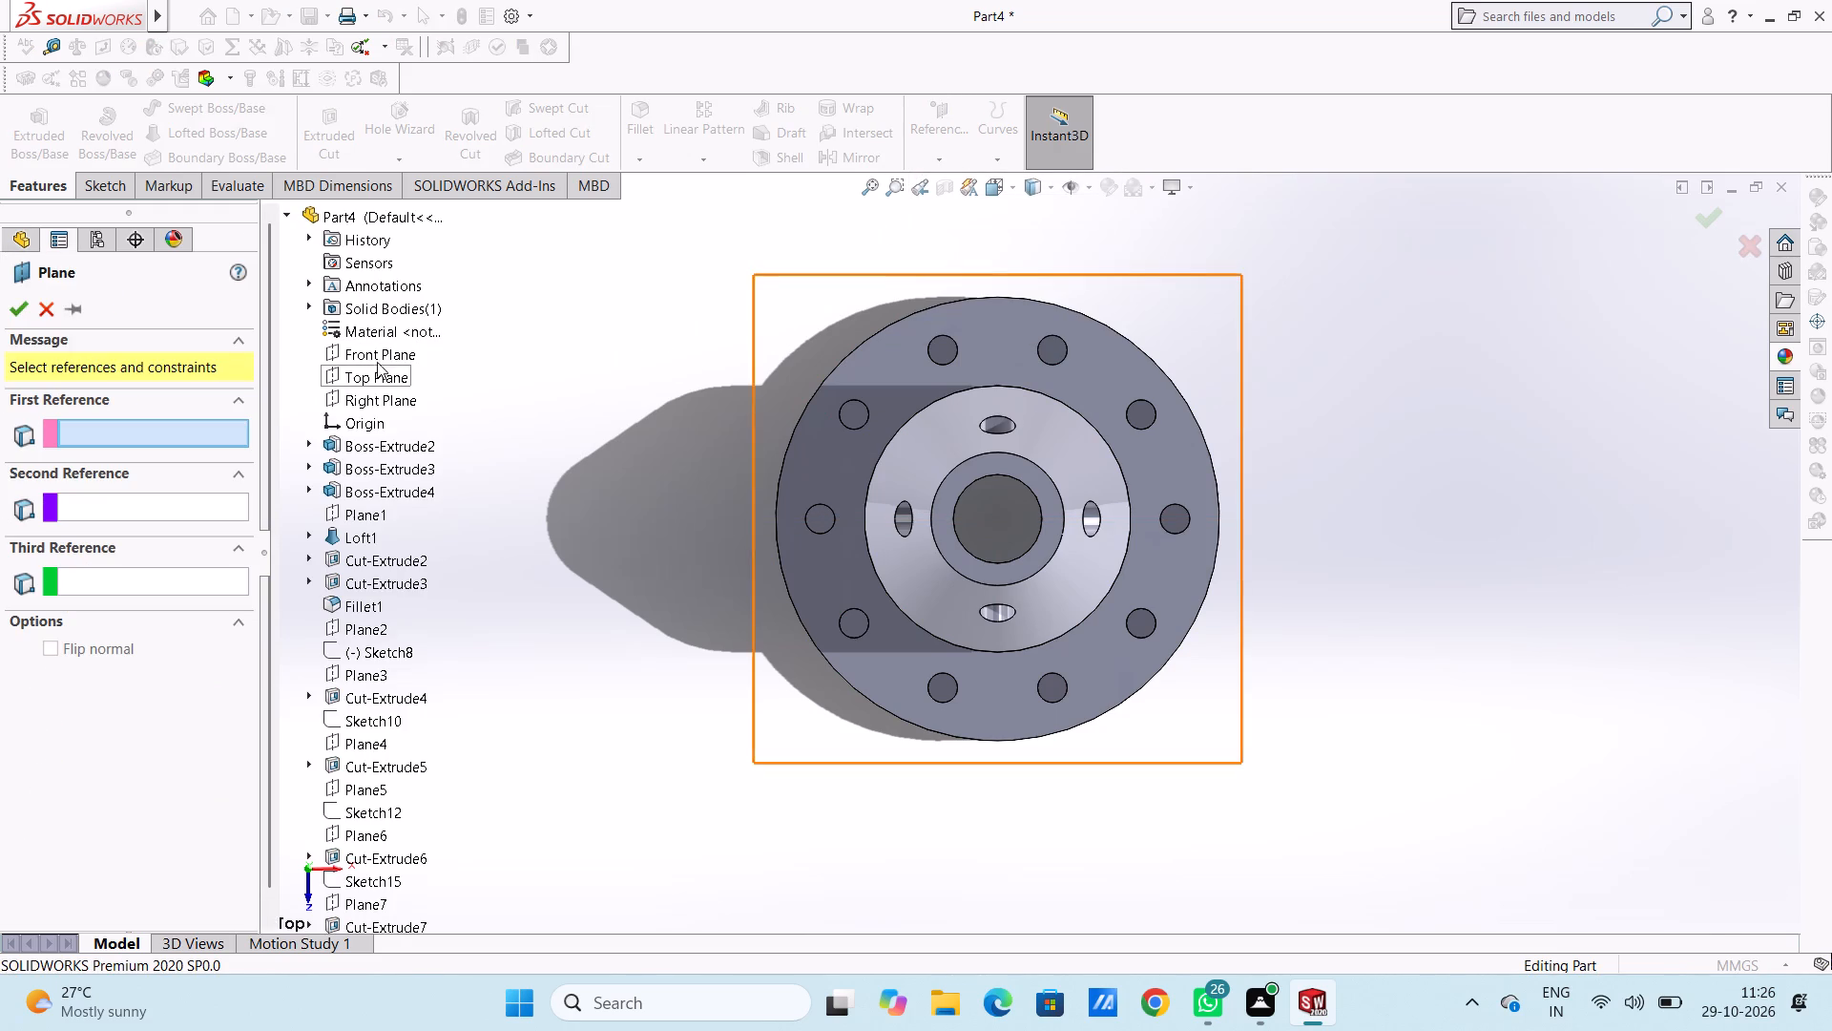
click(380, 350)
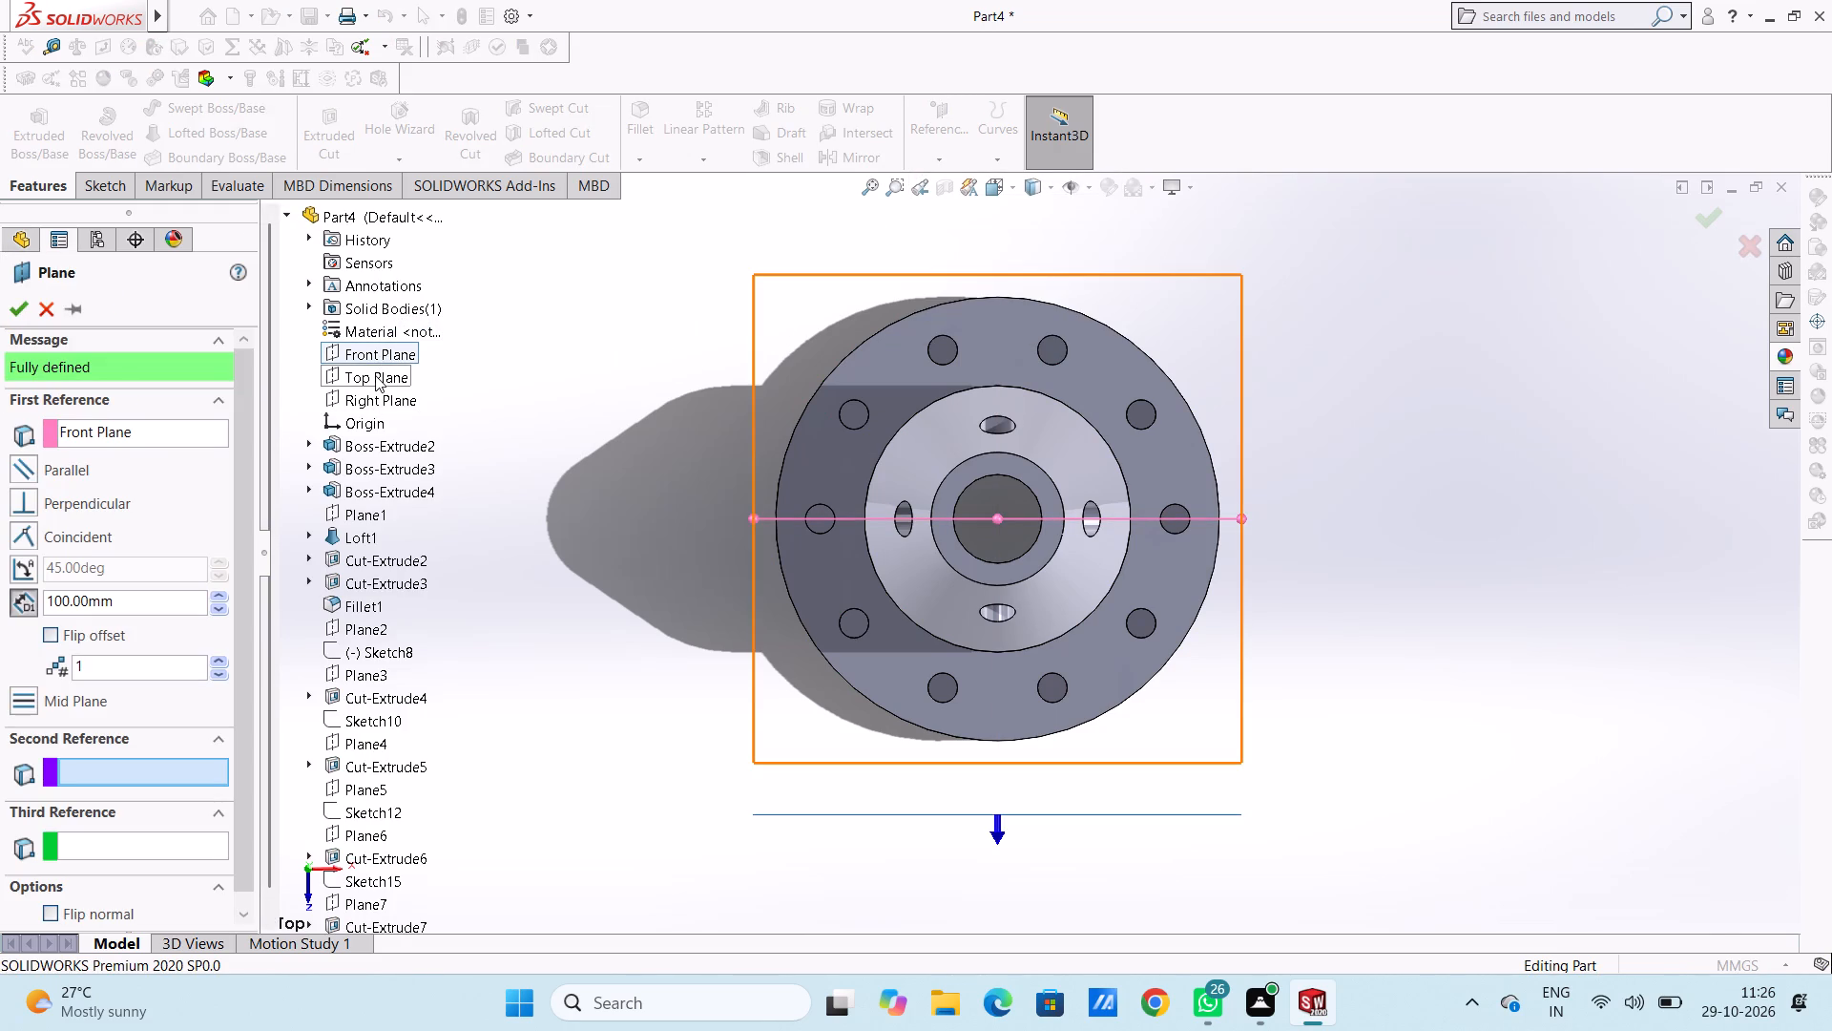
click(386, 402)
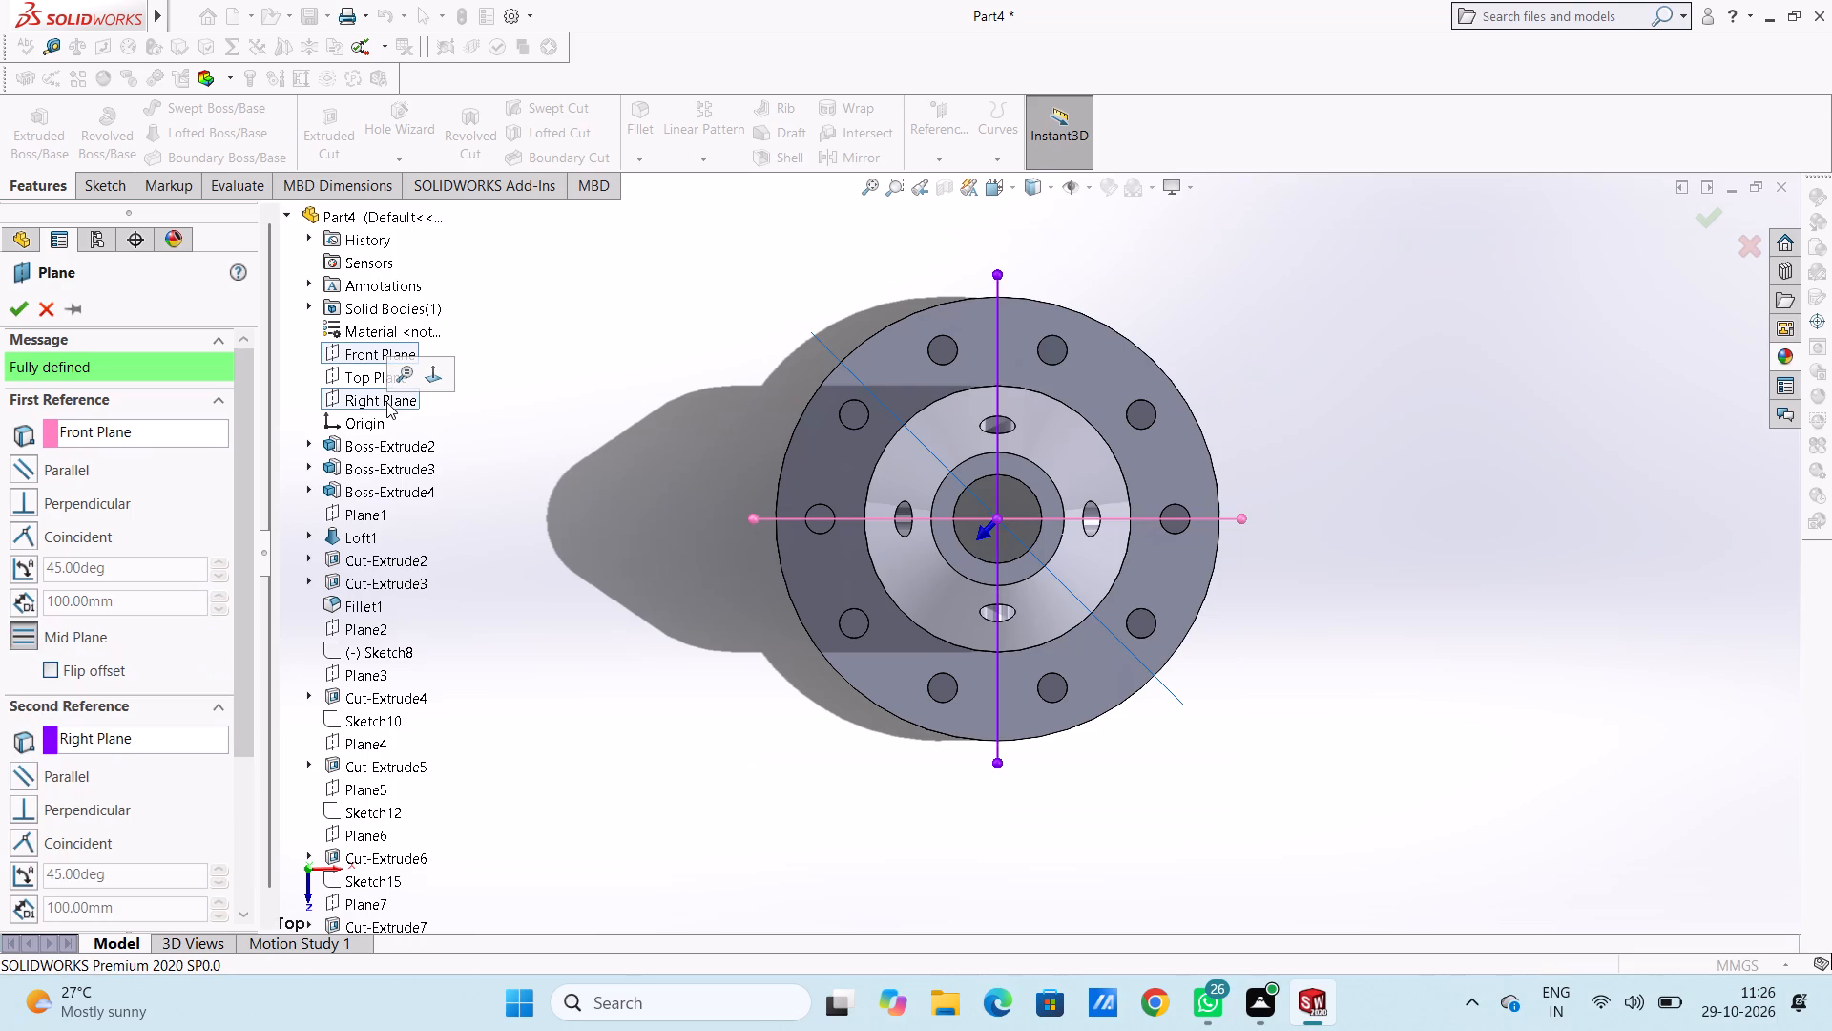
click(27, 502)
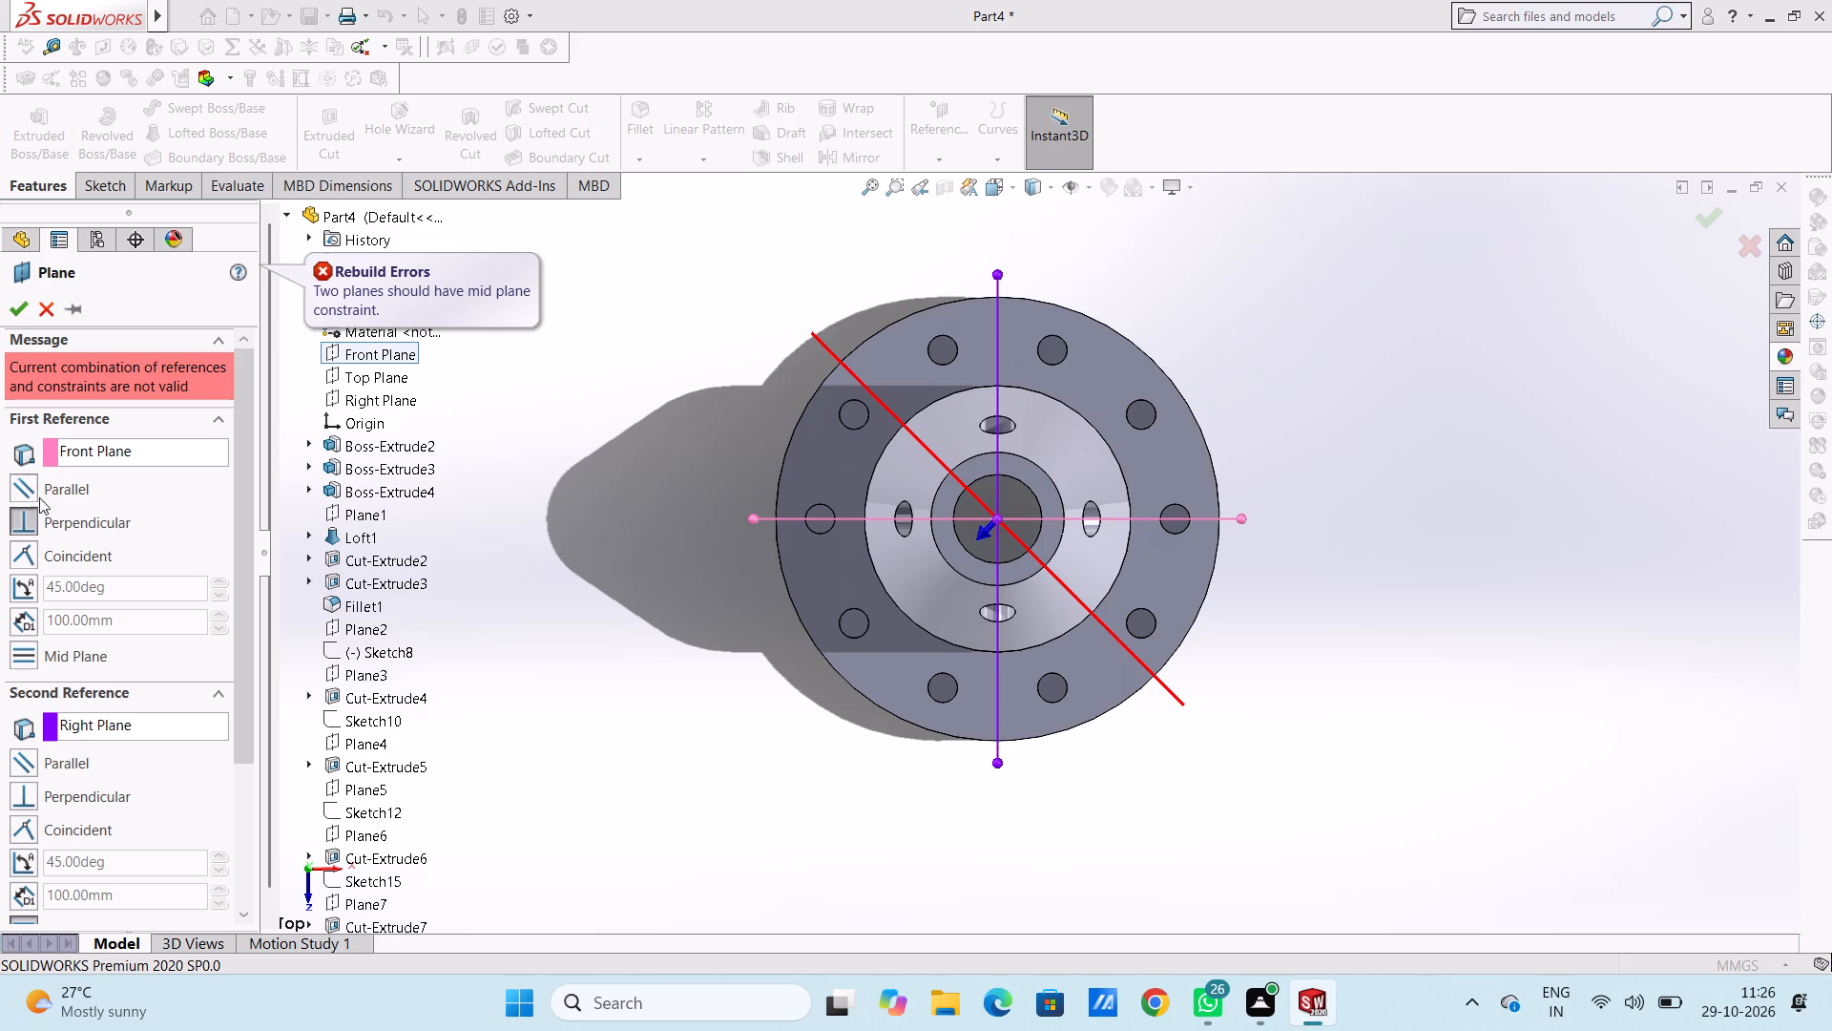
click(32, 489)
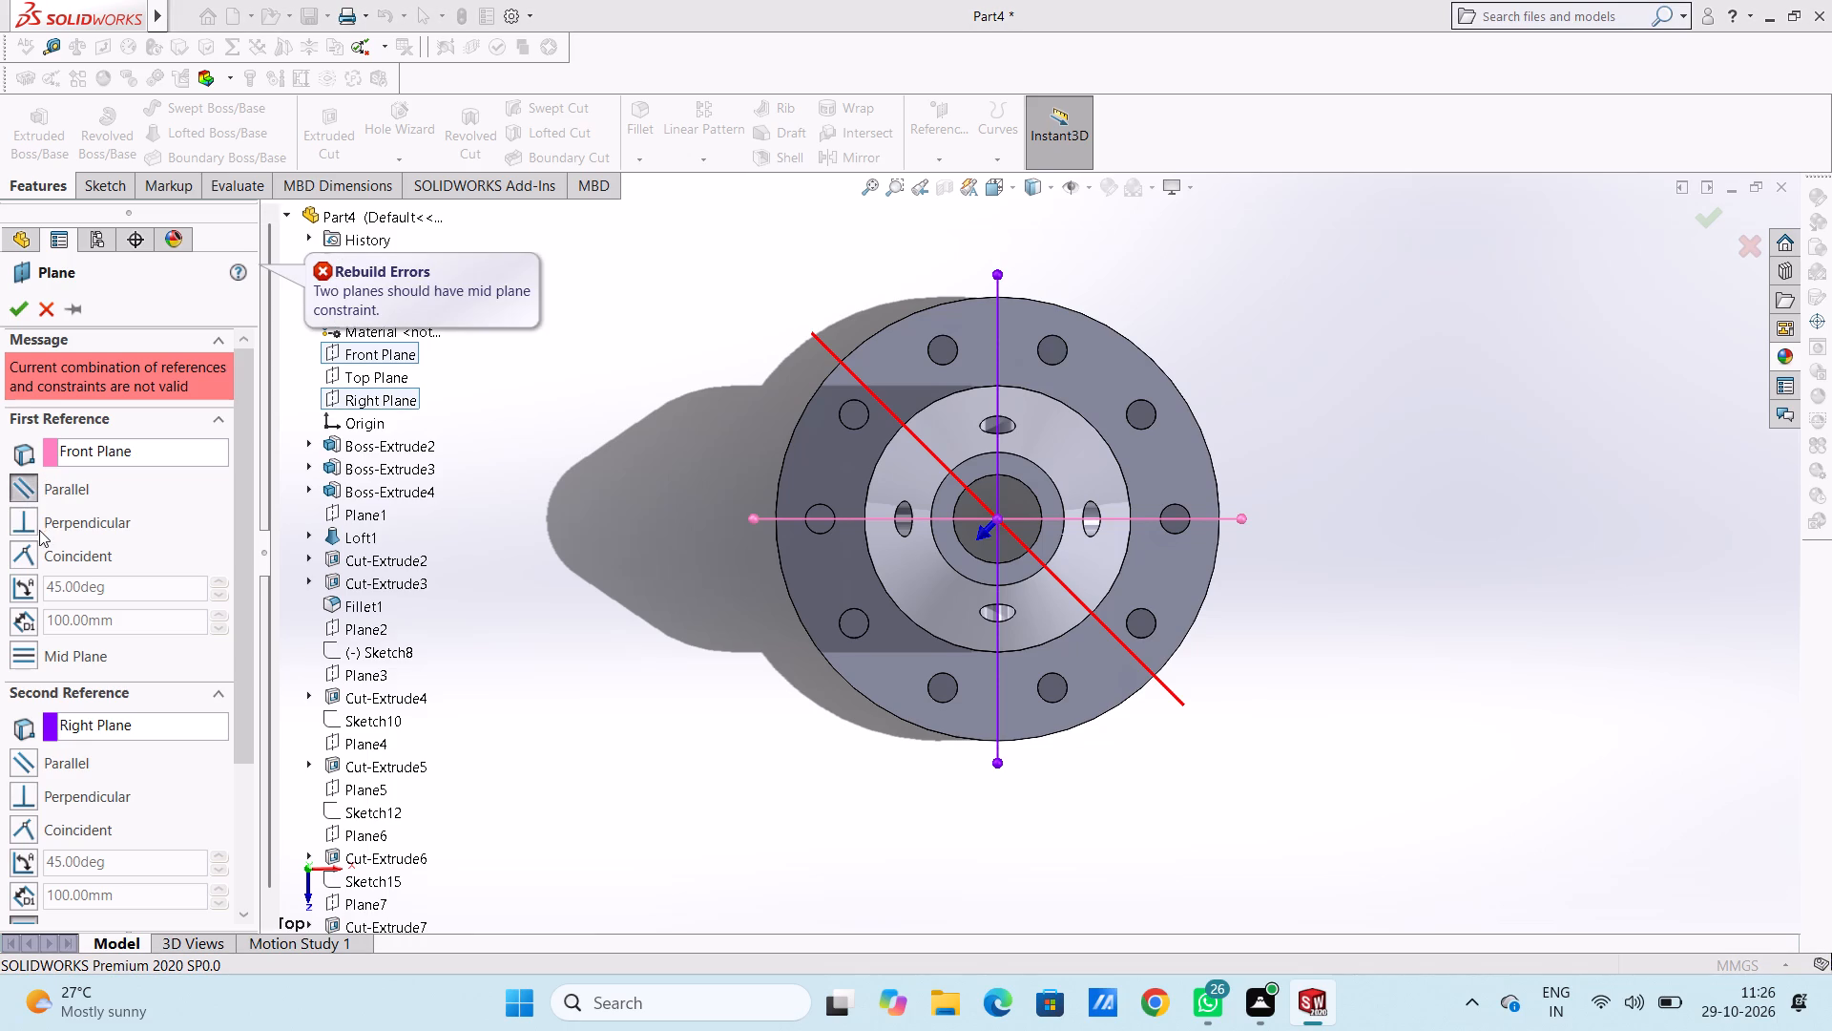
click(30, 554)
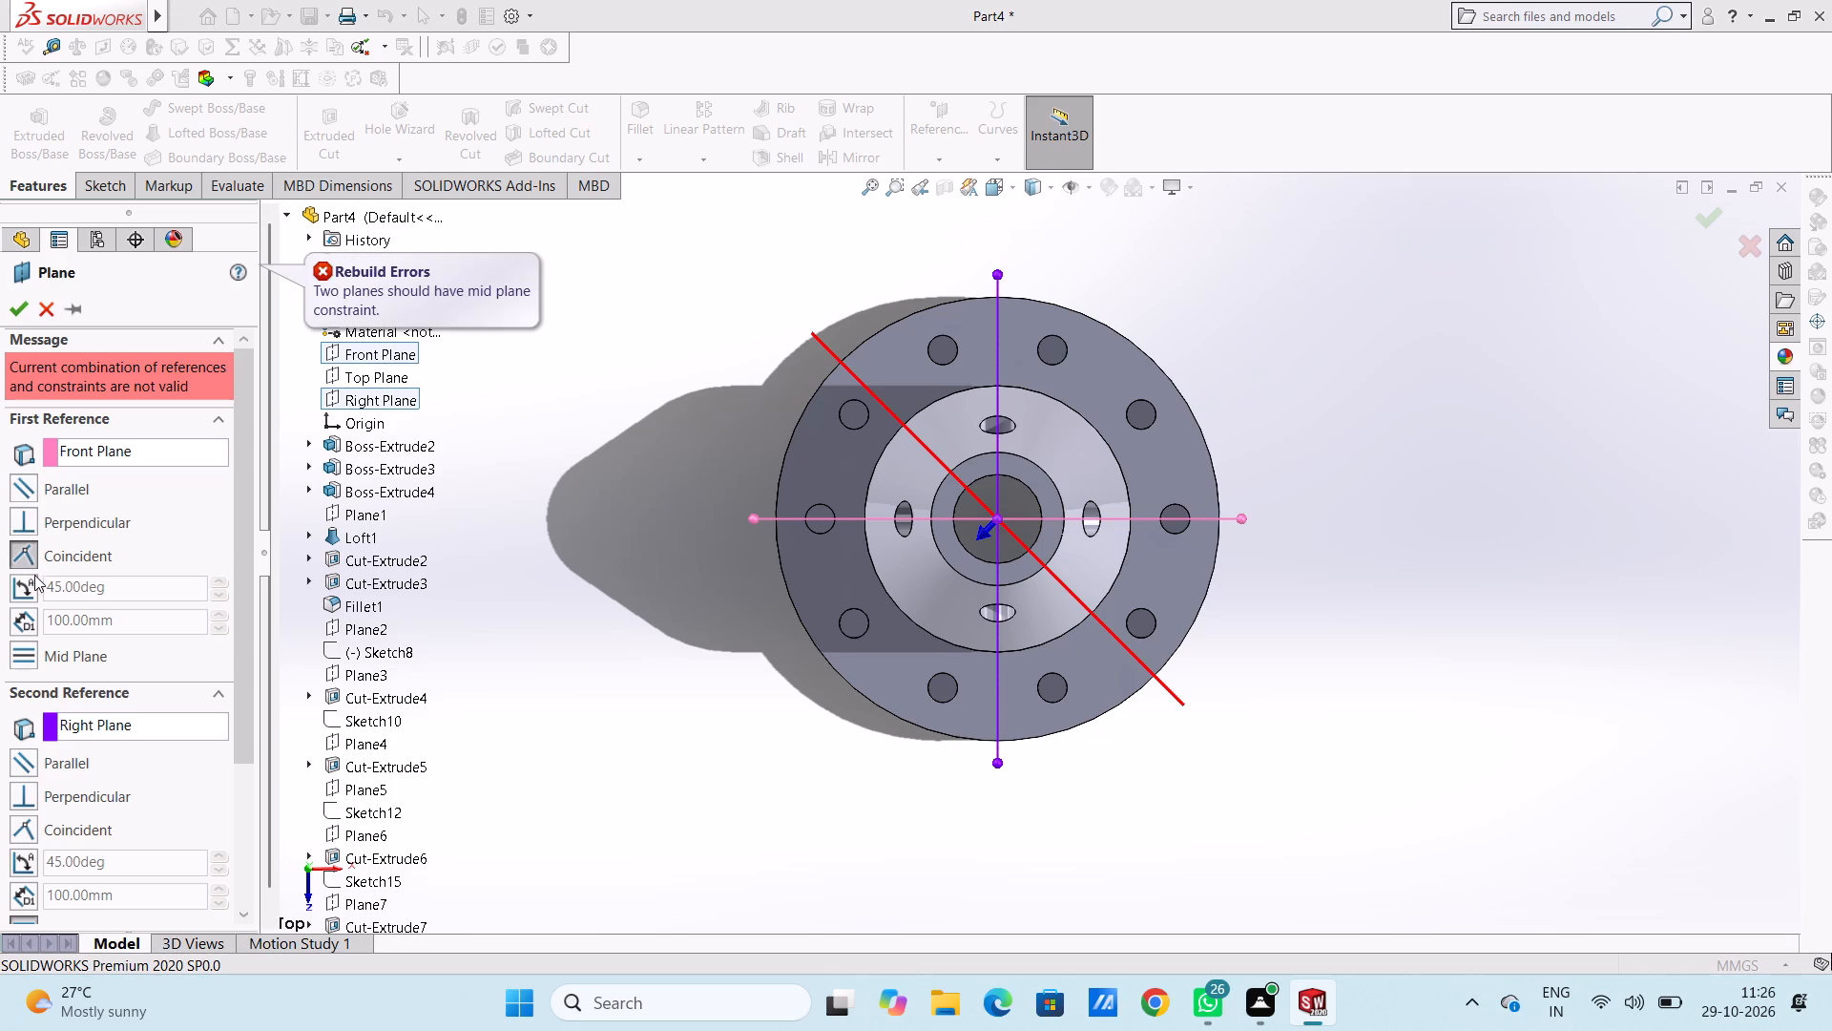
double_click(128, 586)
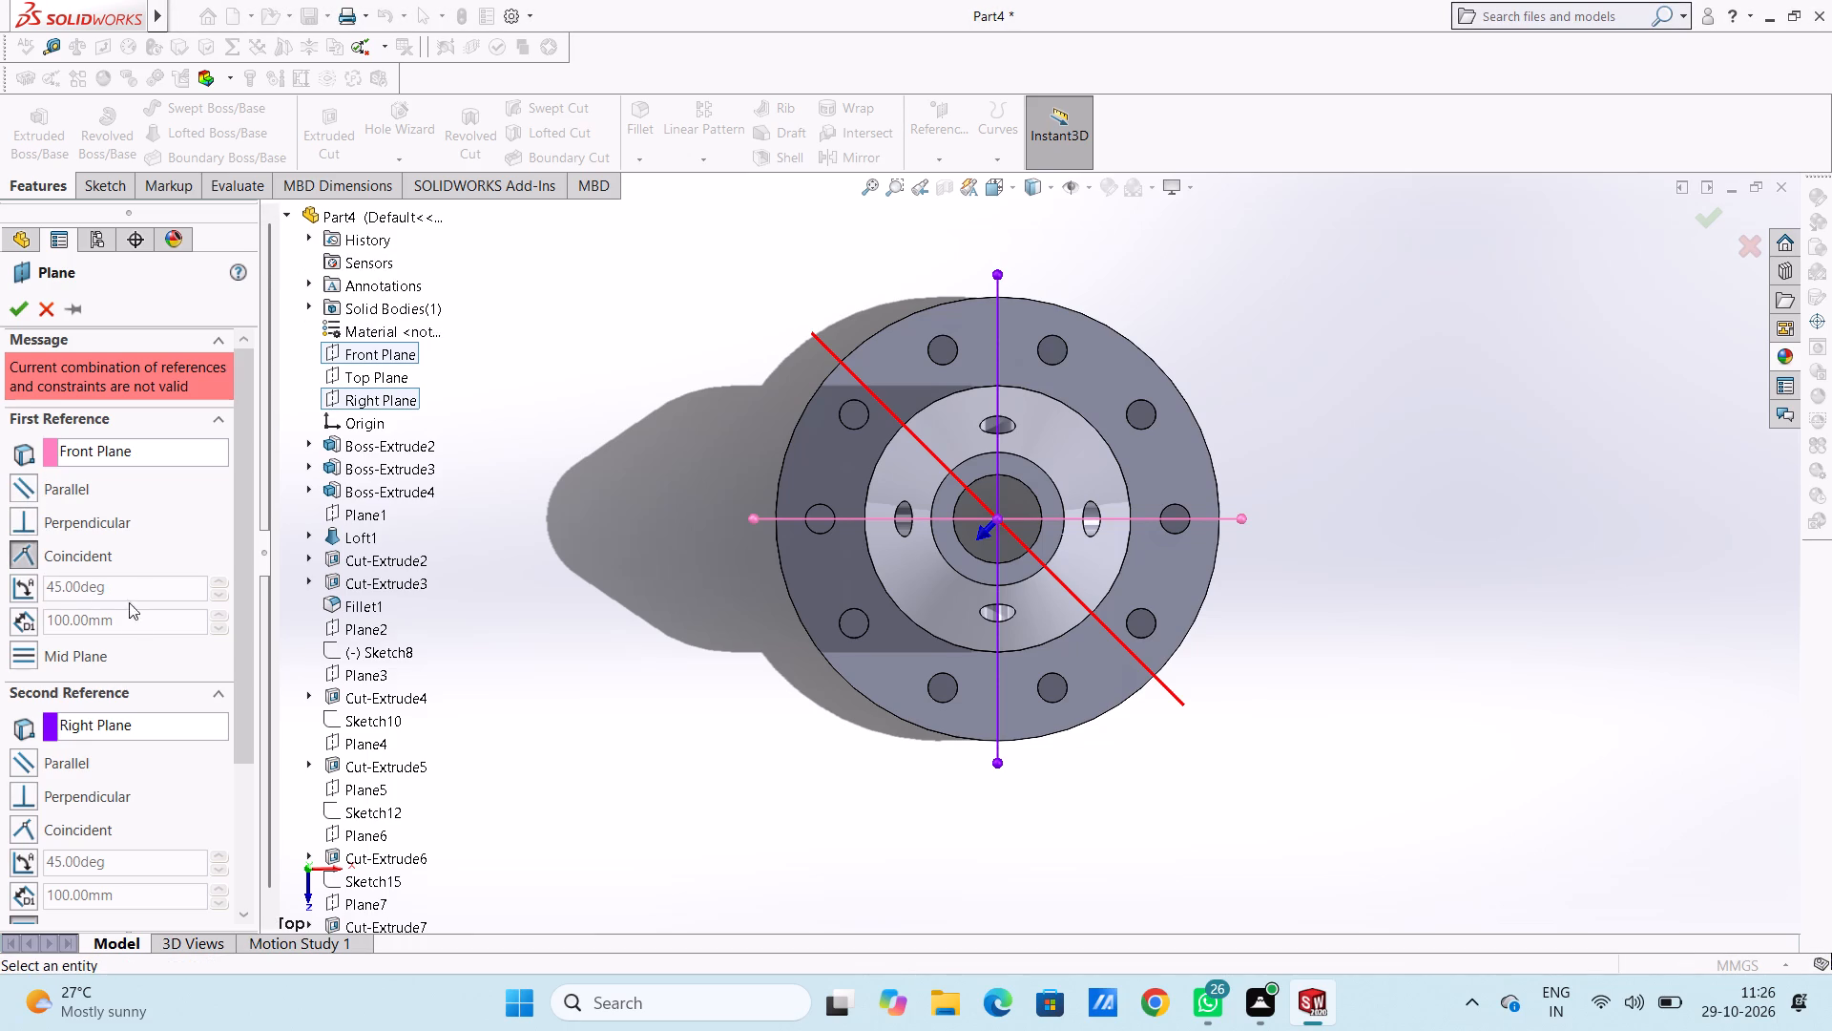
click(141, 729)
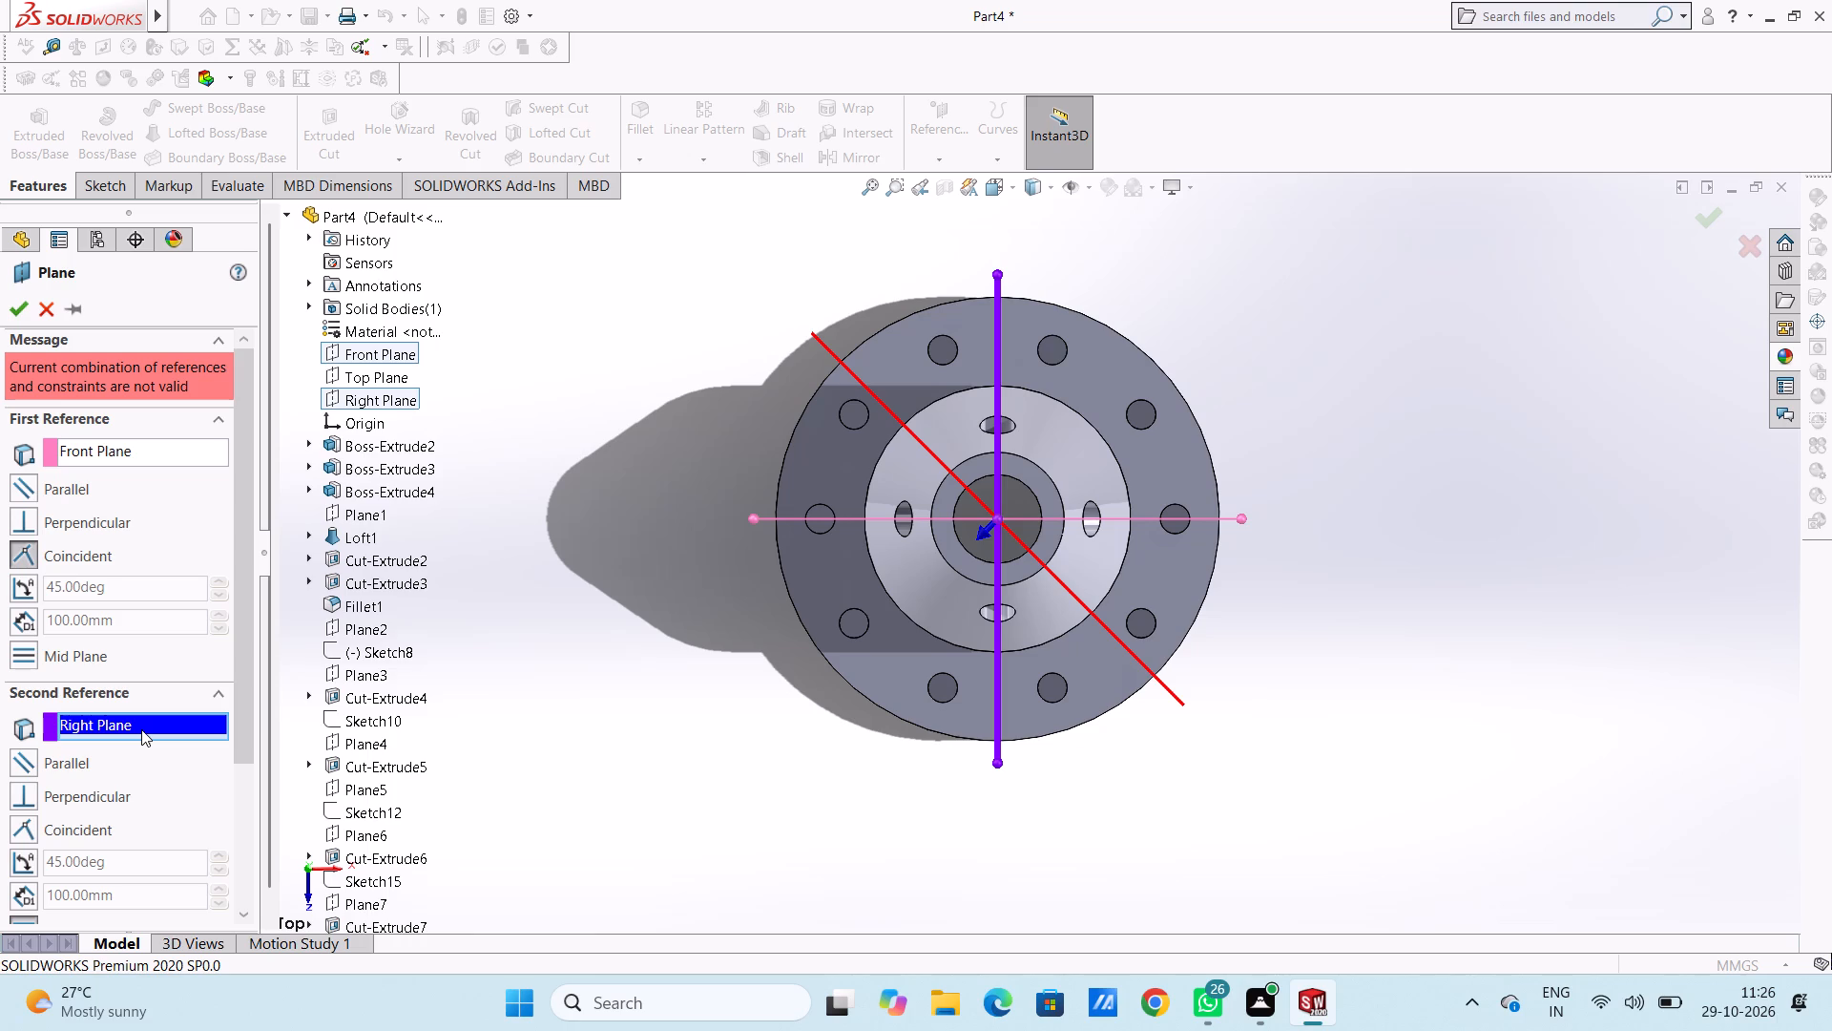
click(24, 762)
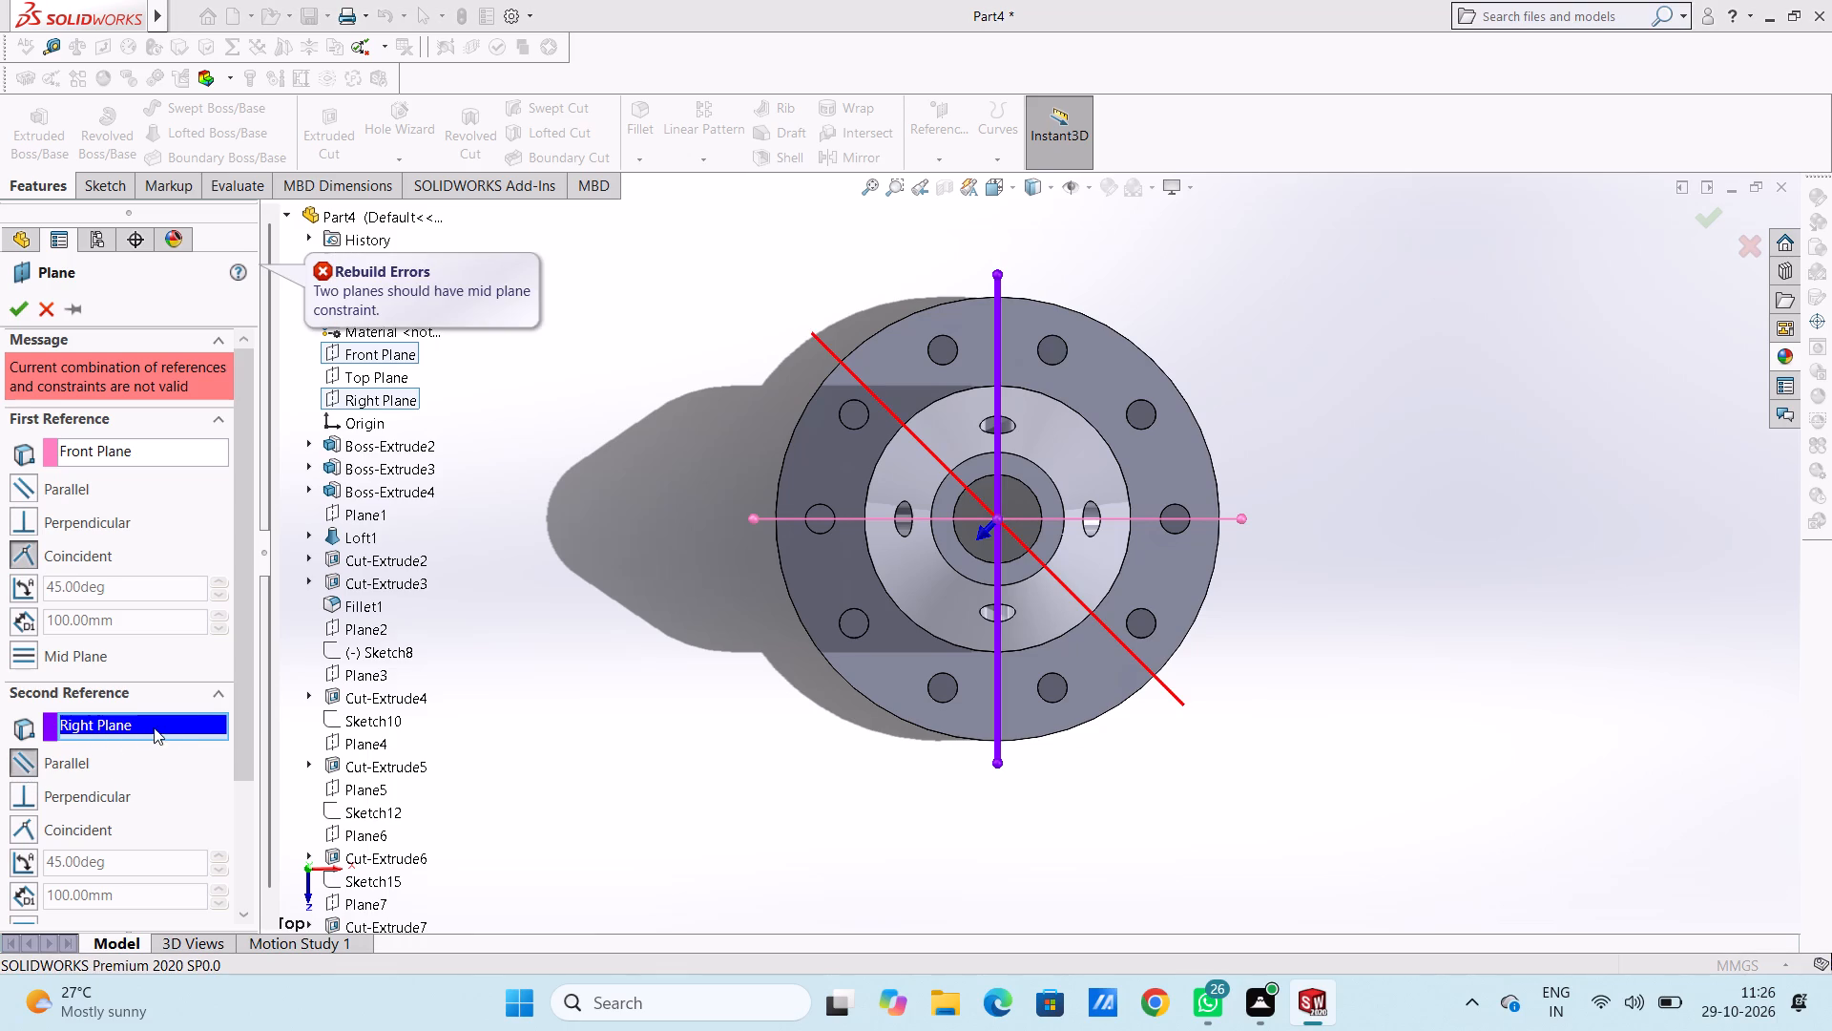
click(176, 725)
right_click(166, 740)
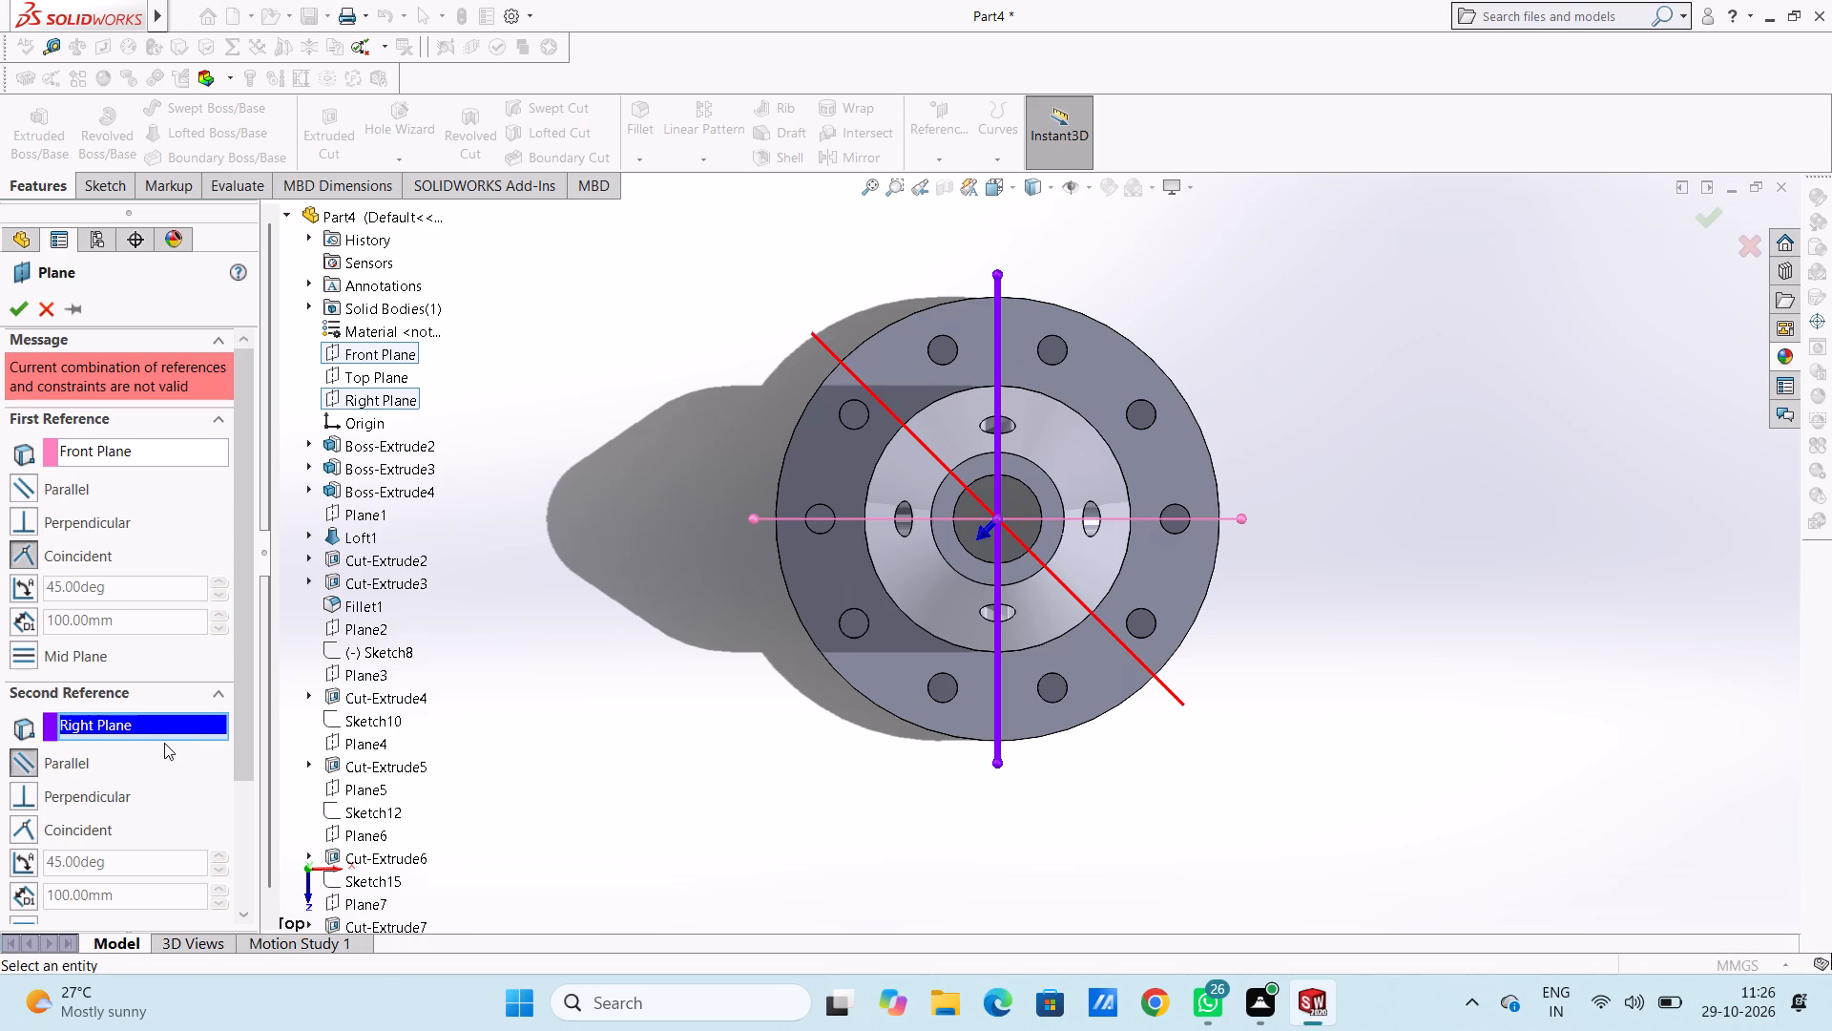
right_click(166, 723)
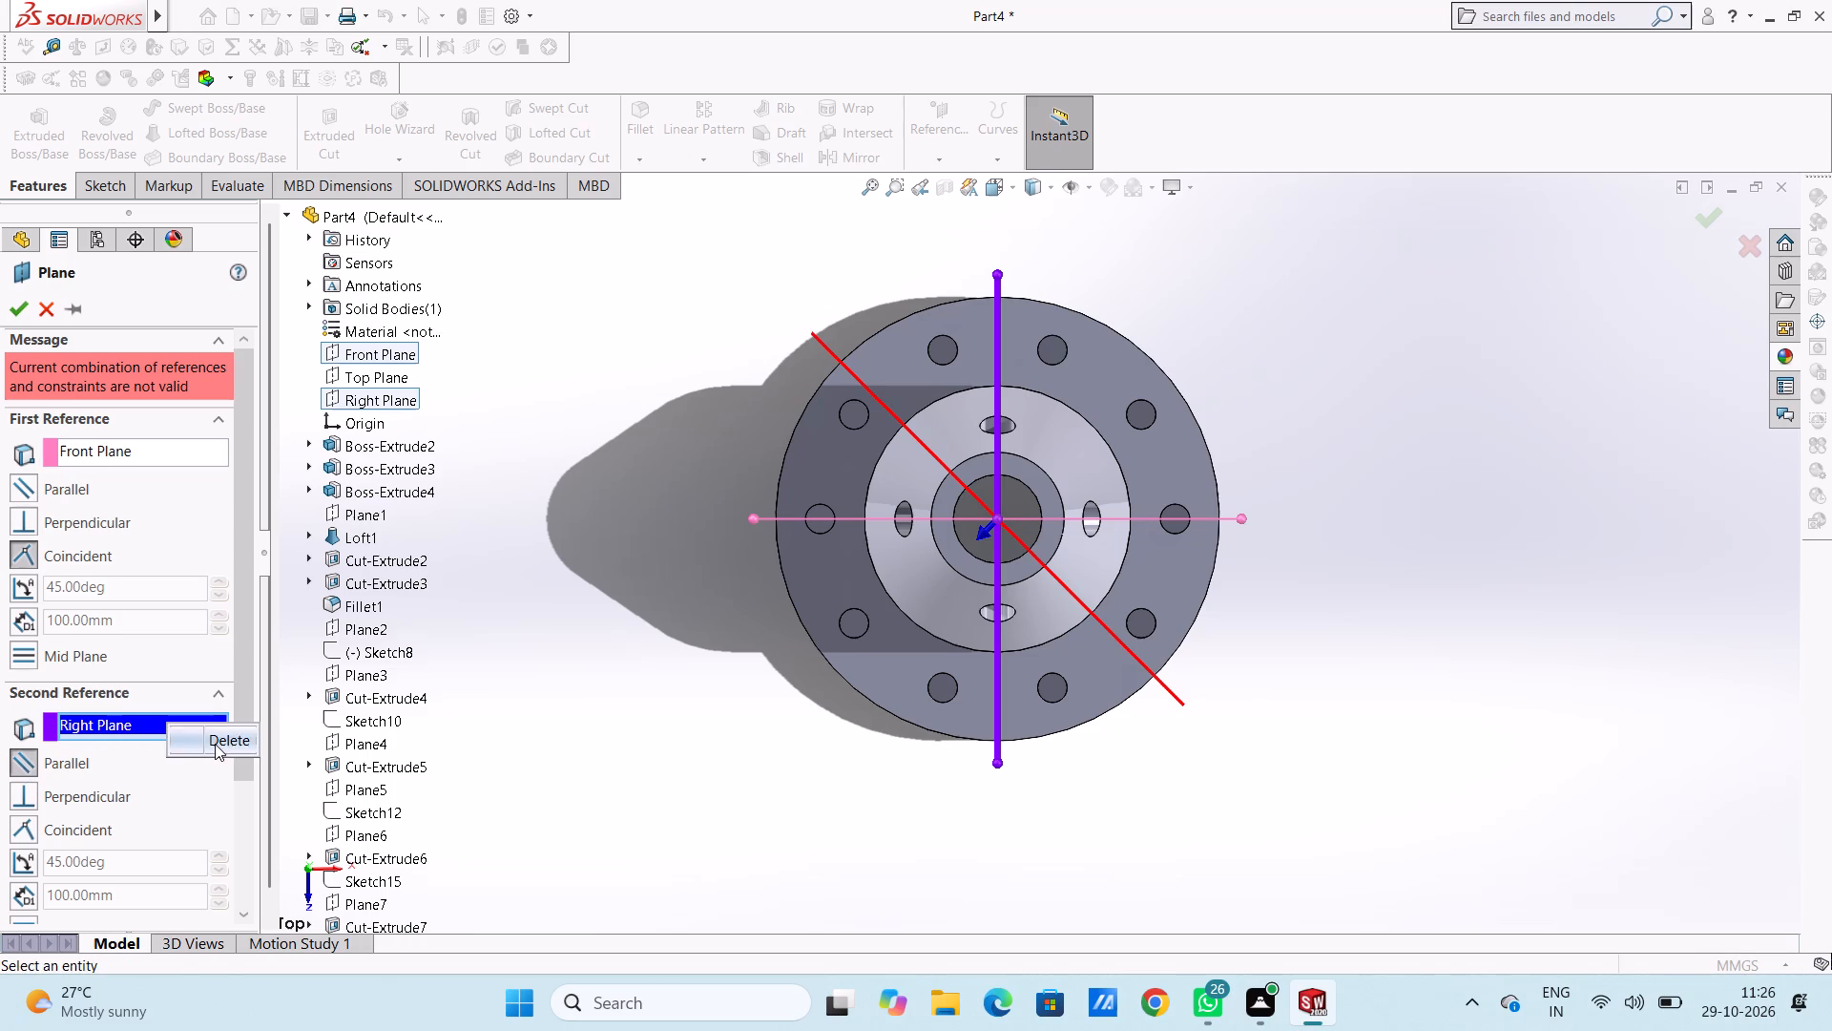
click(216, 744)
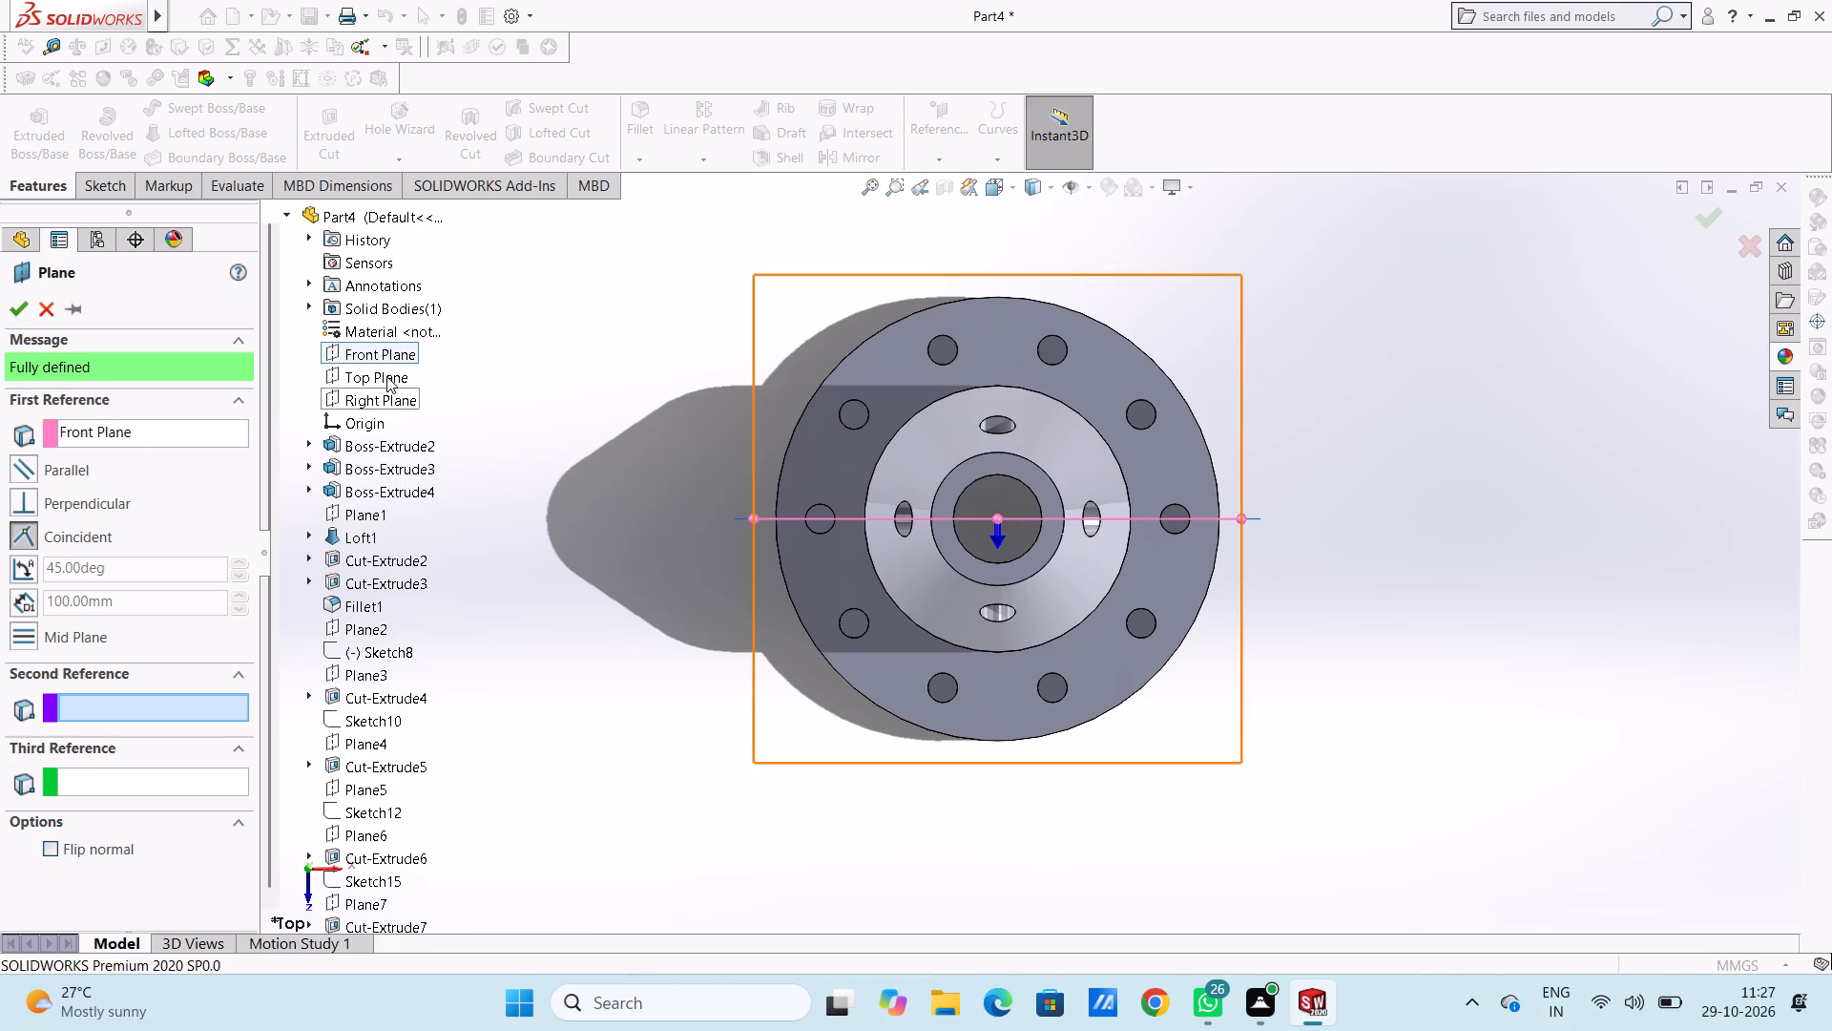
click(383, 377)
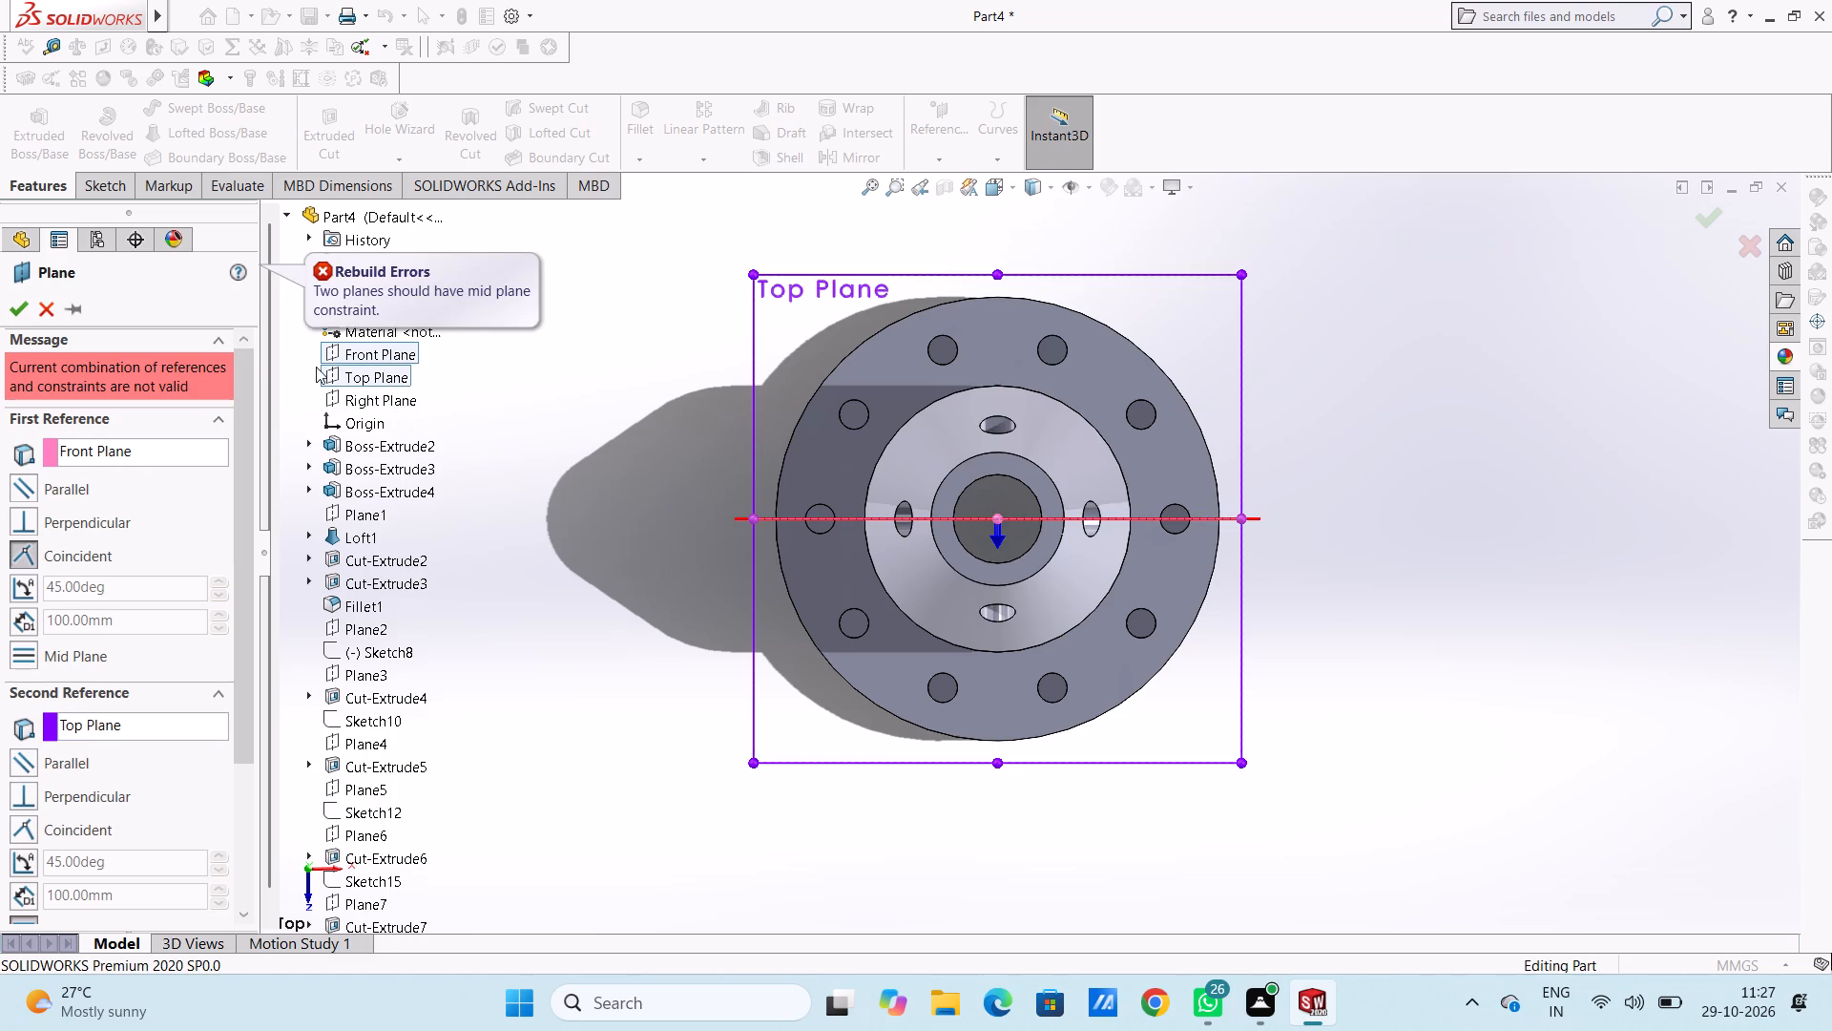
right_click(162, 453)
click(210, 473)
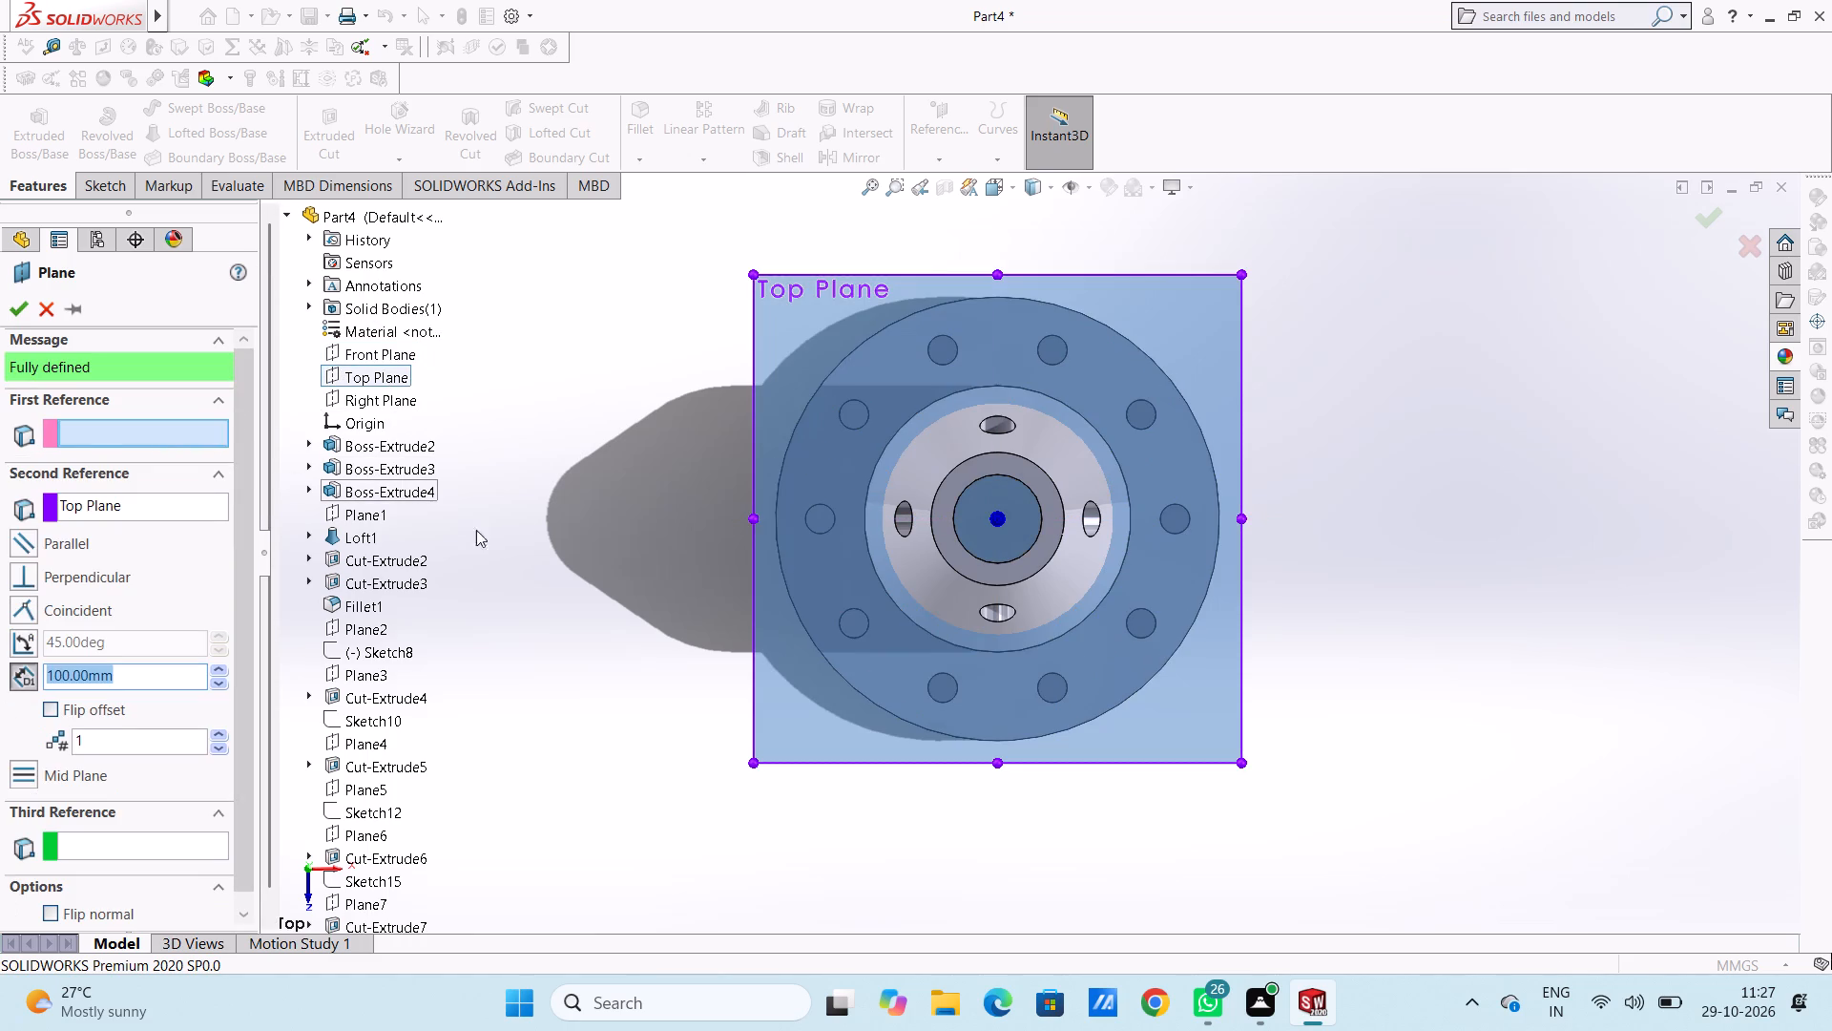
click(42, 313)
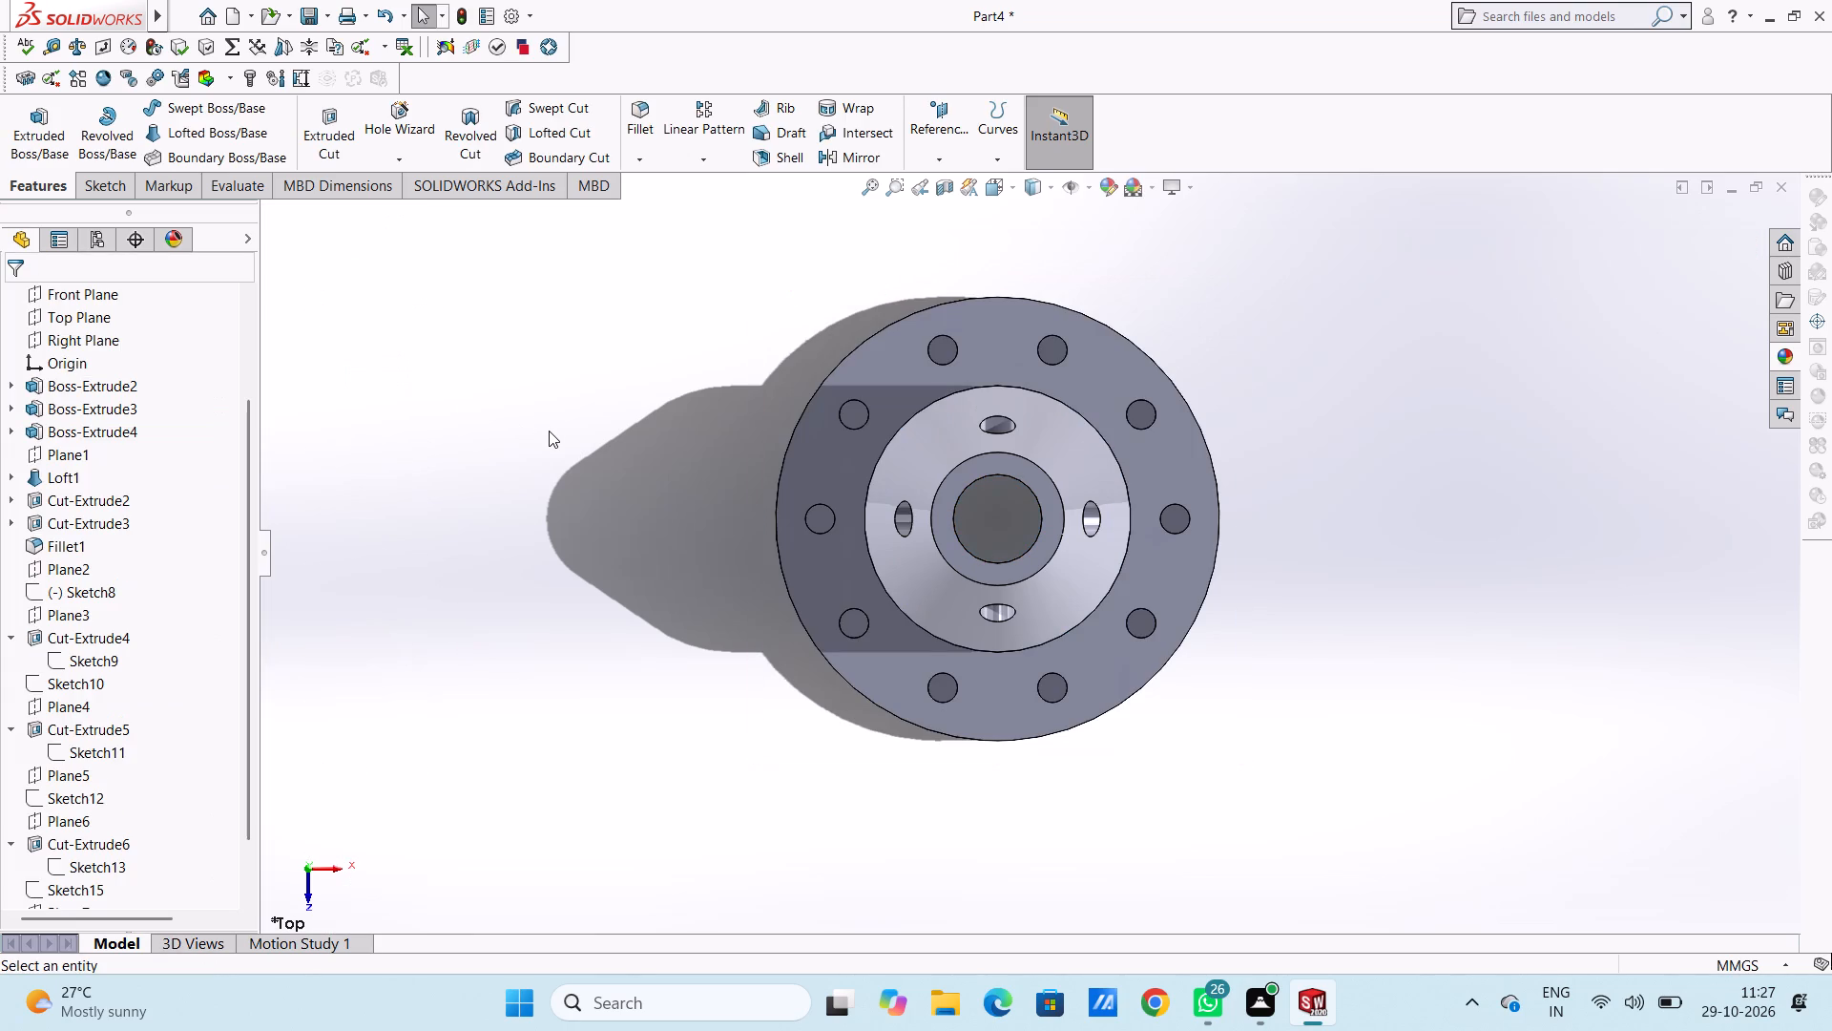
Create a reference plane offset 45 mm above the Top Plane, cutting across the cylinder above the flange.
key(ctrl+1)
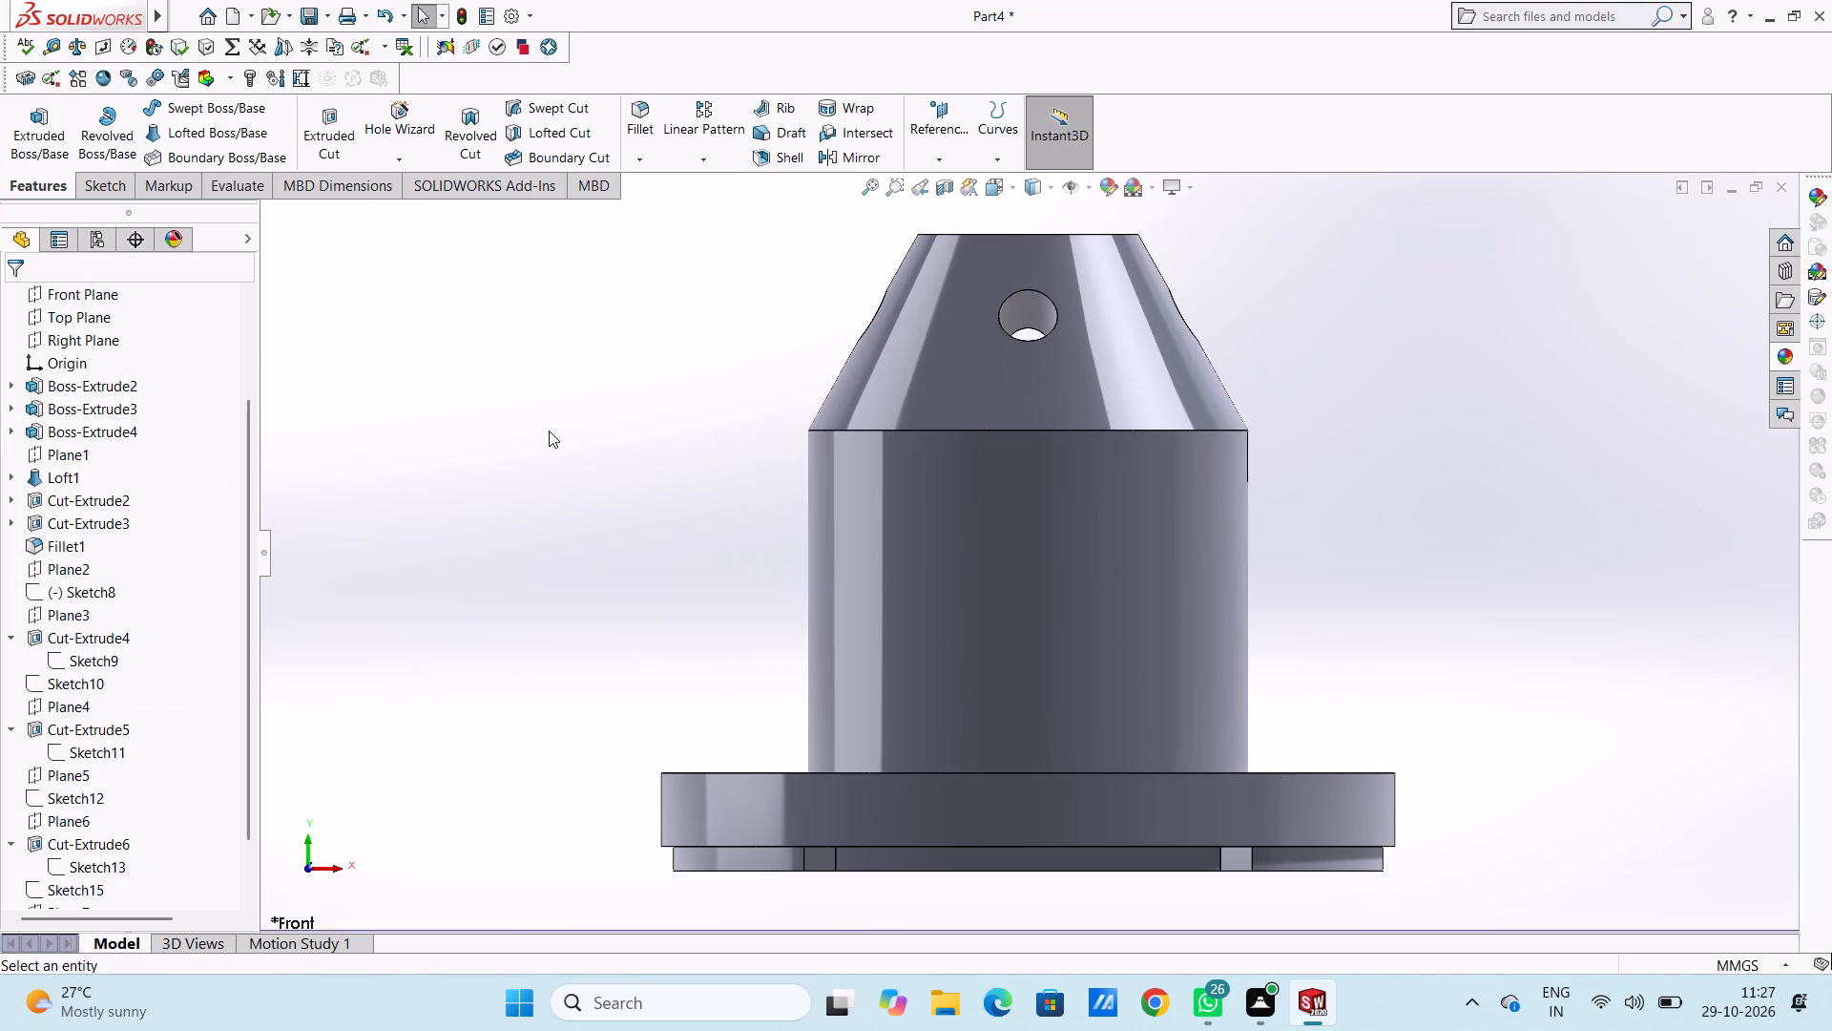
scroll(637, 400, up, 3)
scroll(1111, 576, up, 3)
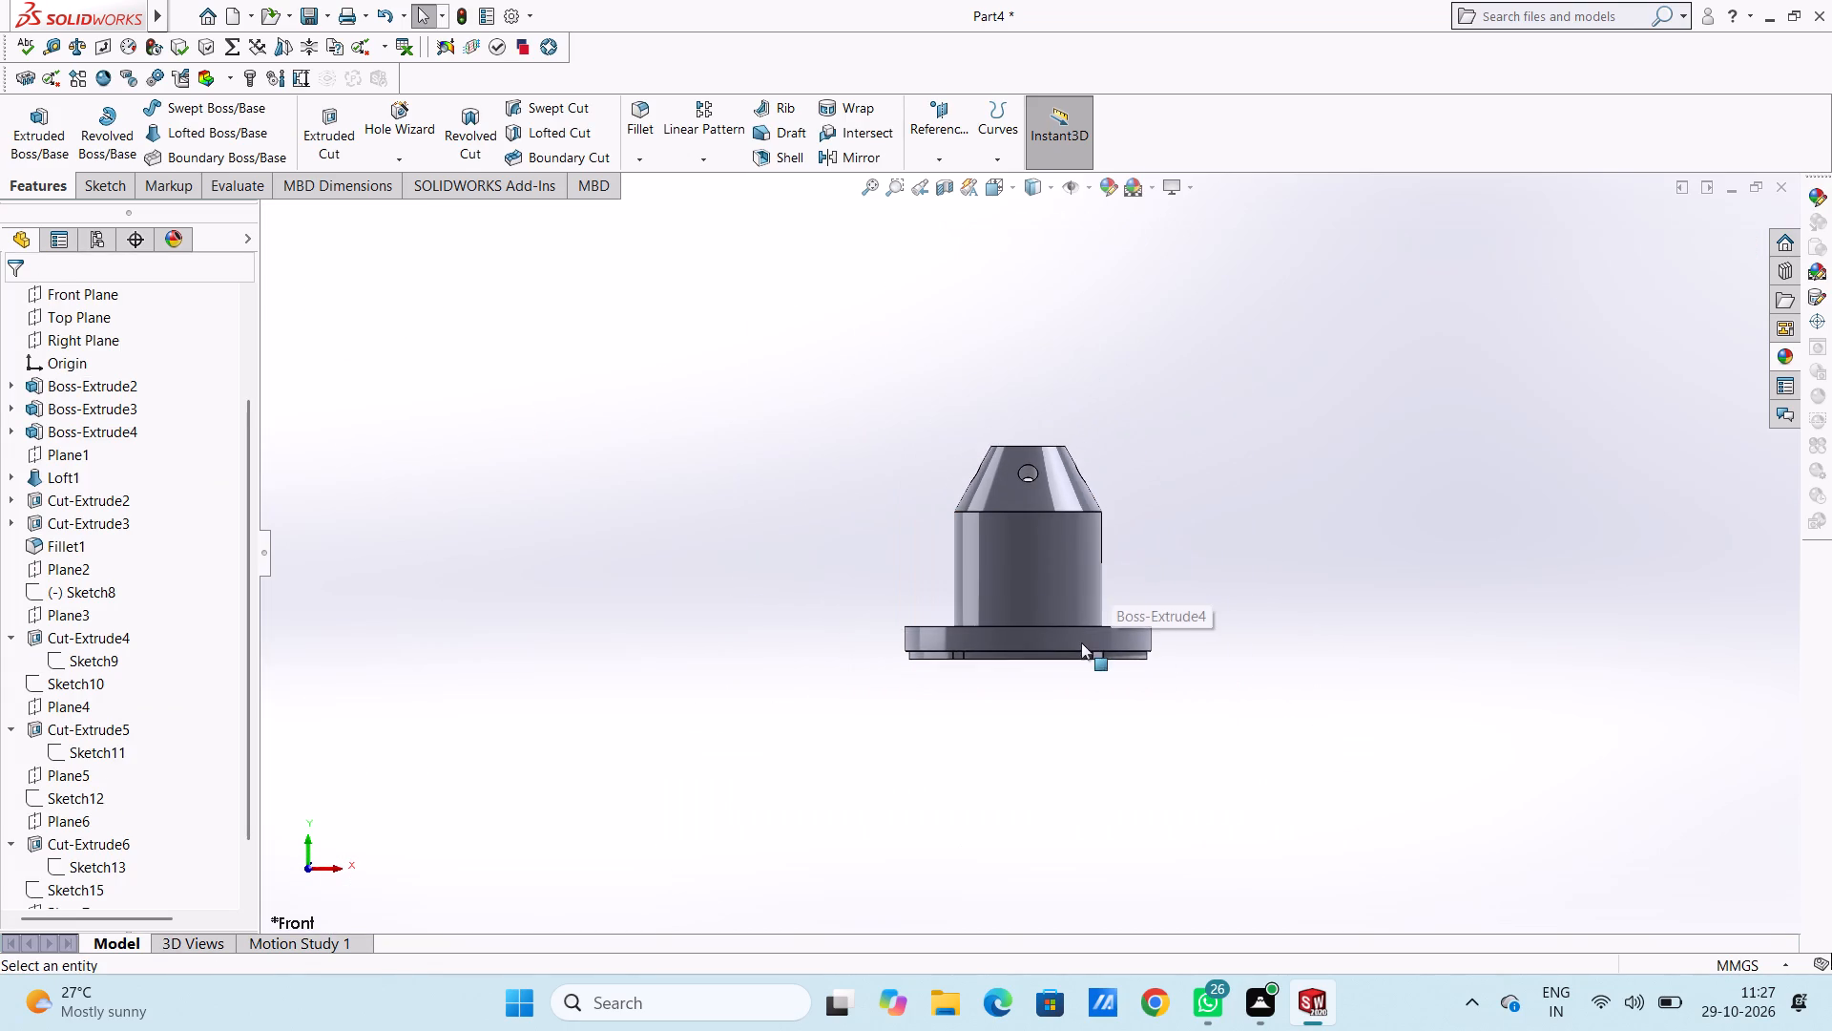
scroll(1081, 642, down, 1)
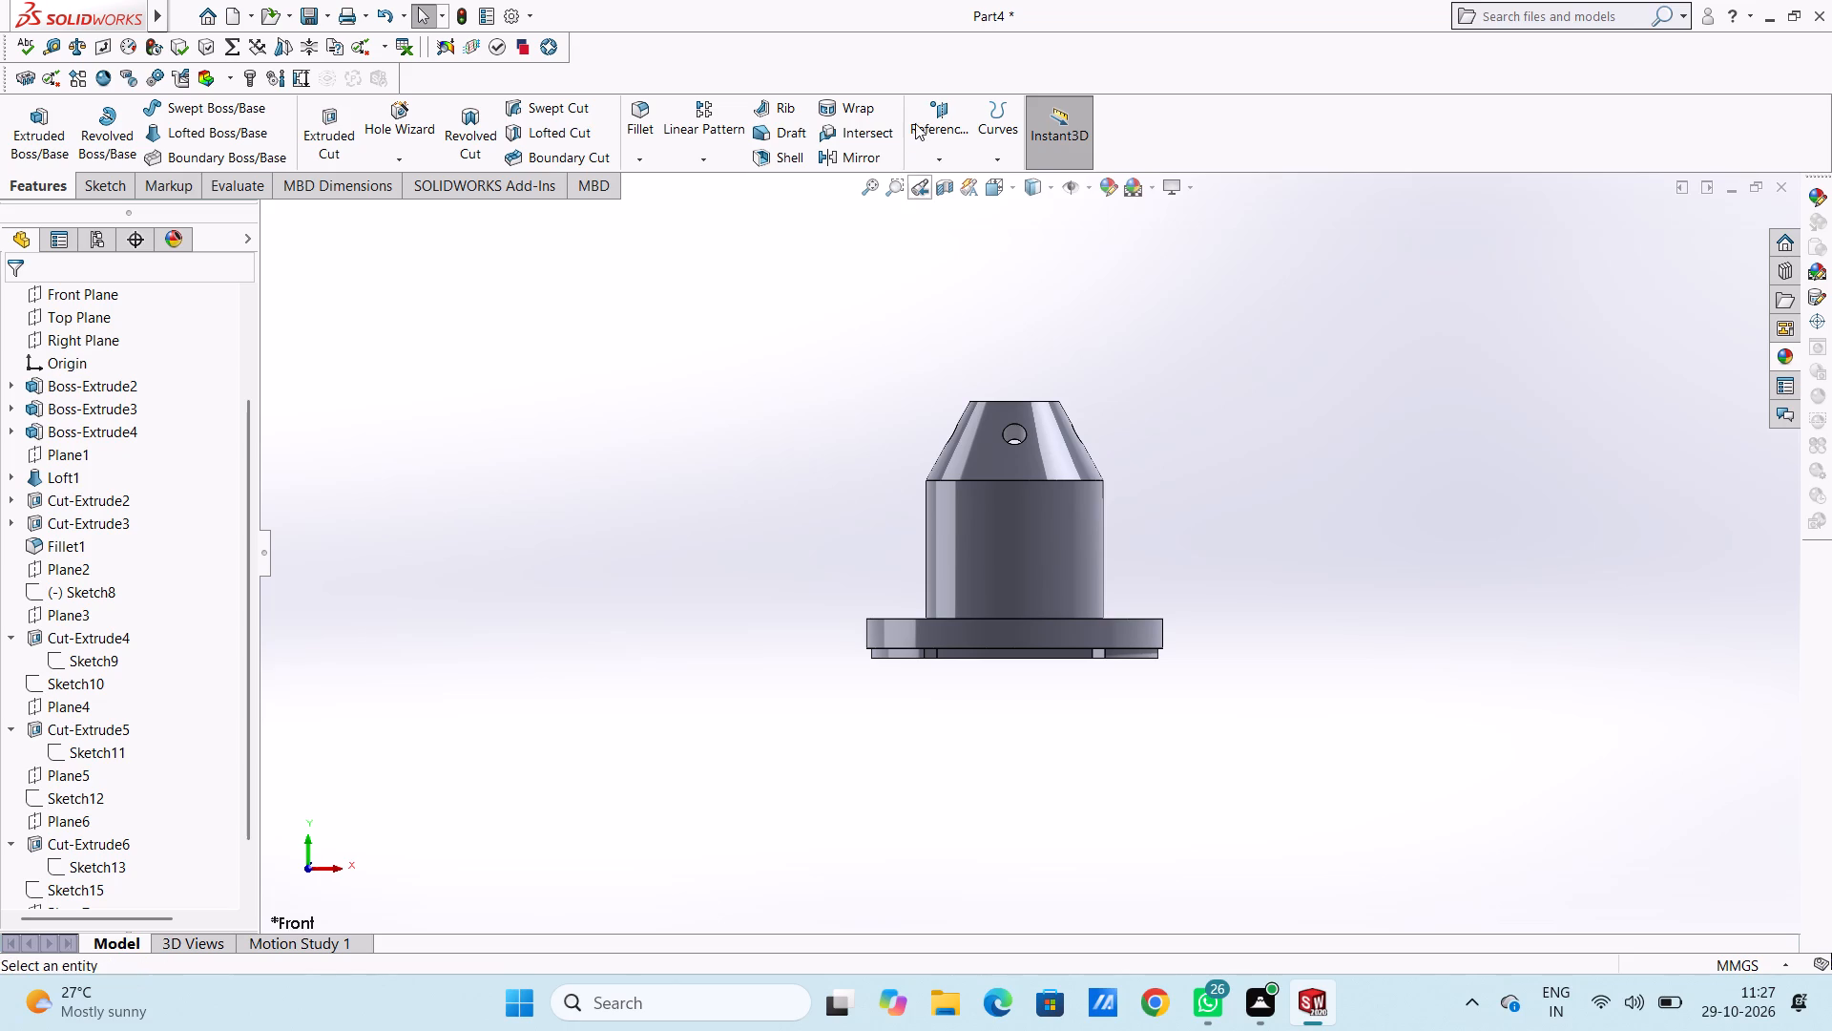
click(928, 111)
click(946, 176)
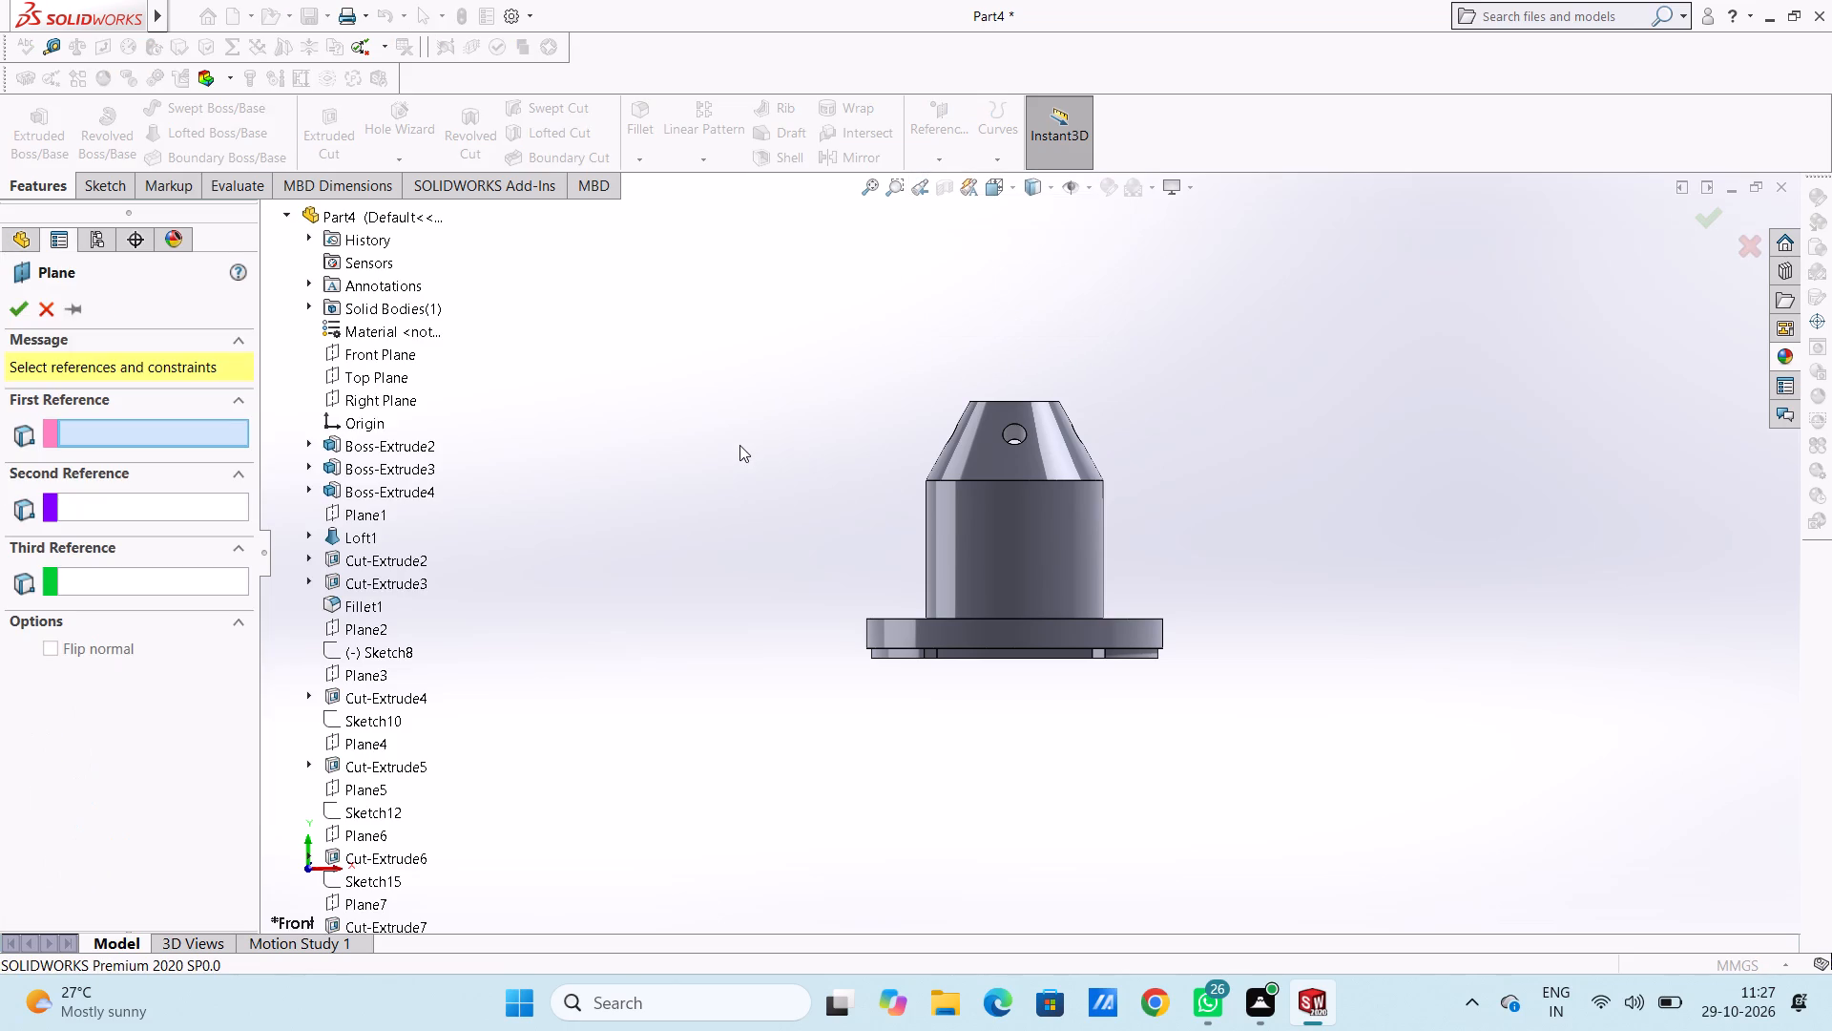
click(385, 379)
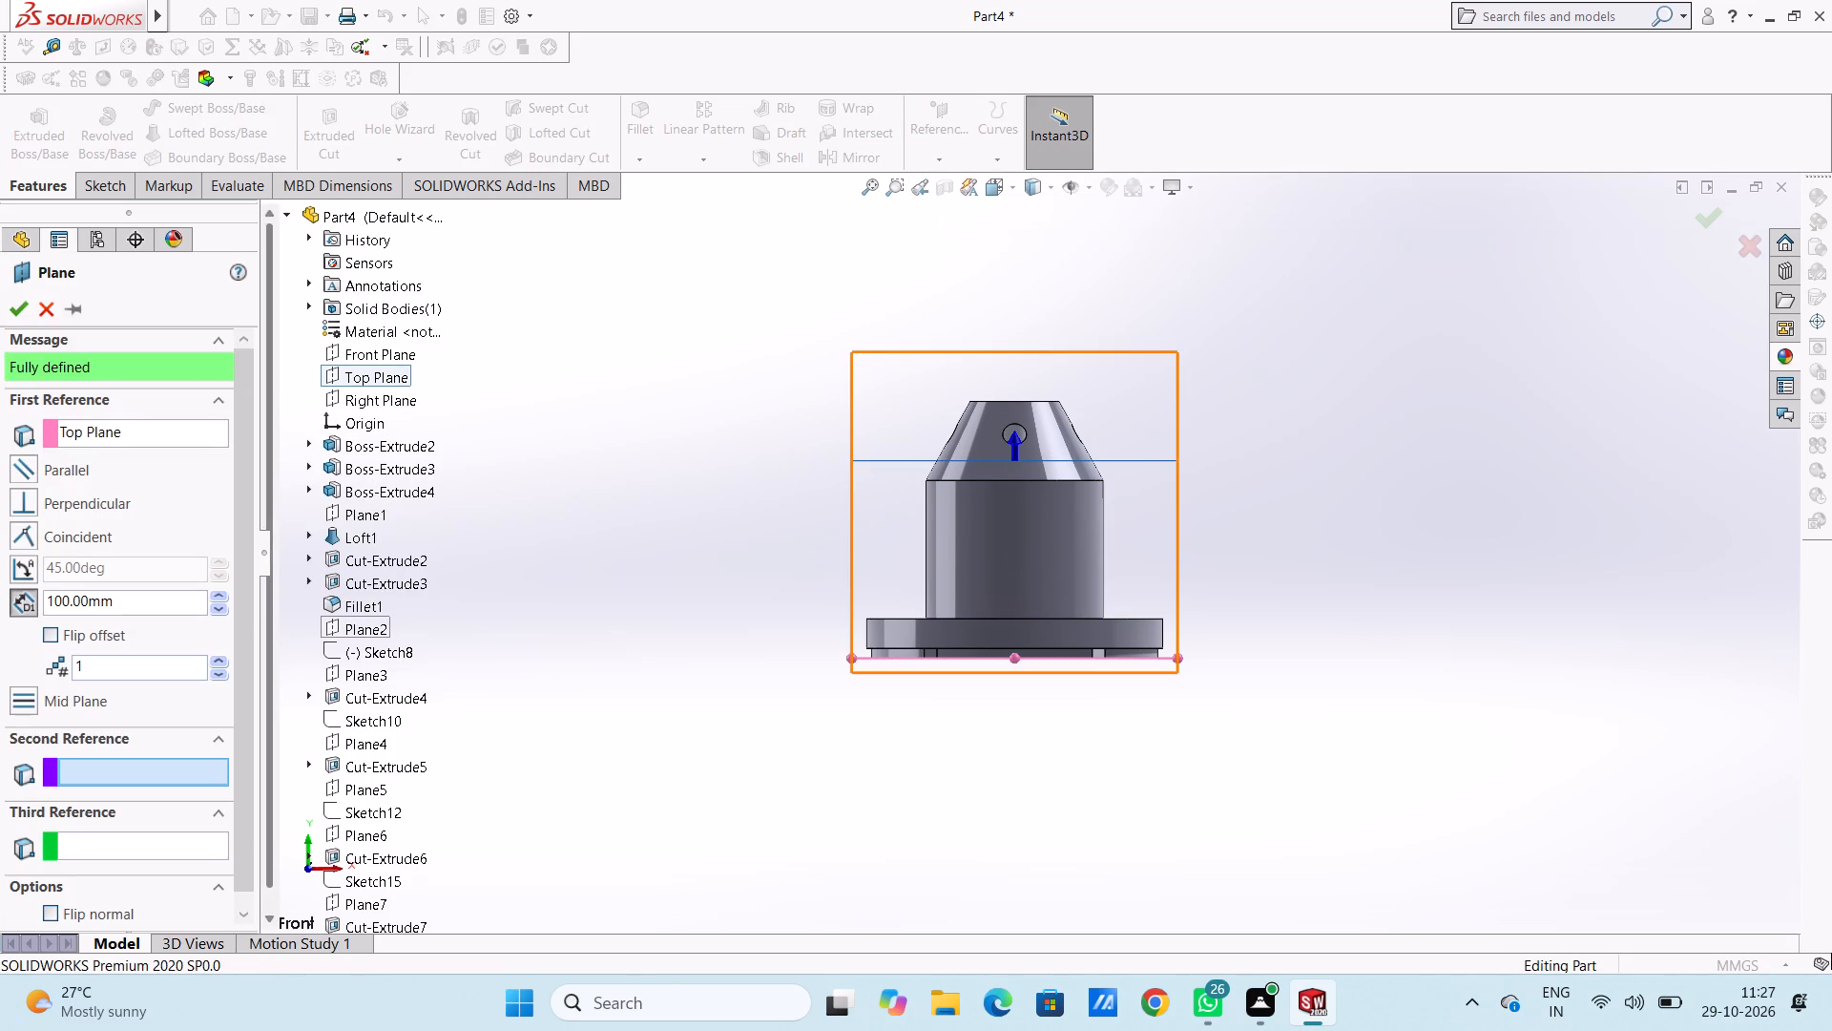
double_click(123, 602)
text(30)
key(Return)
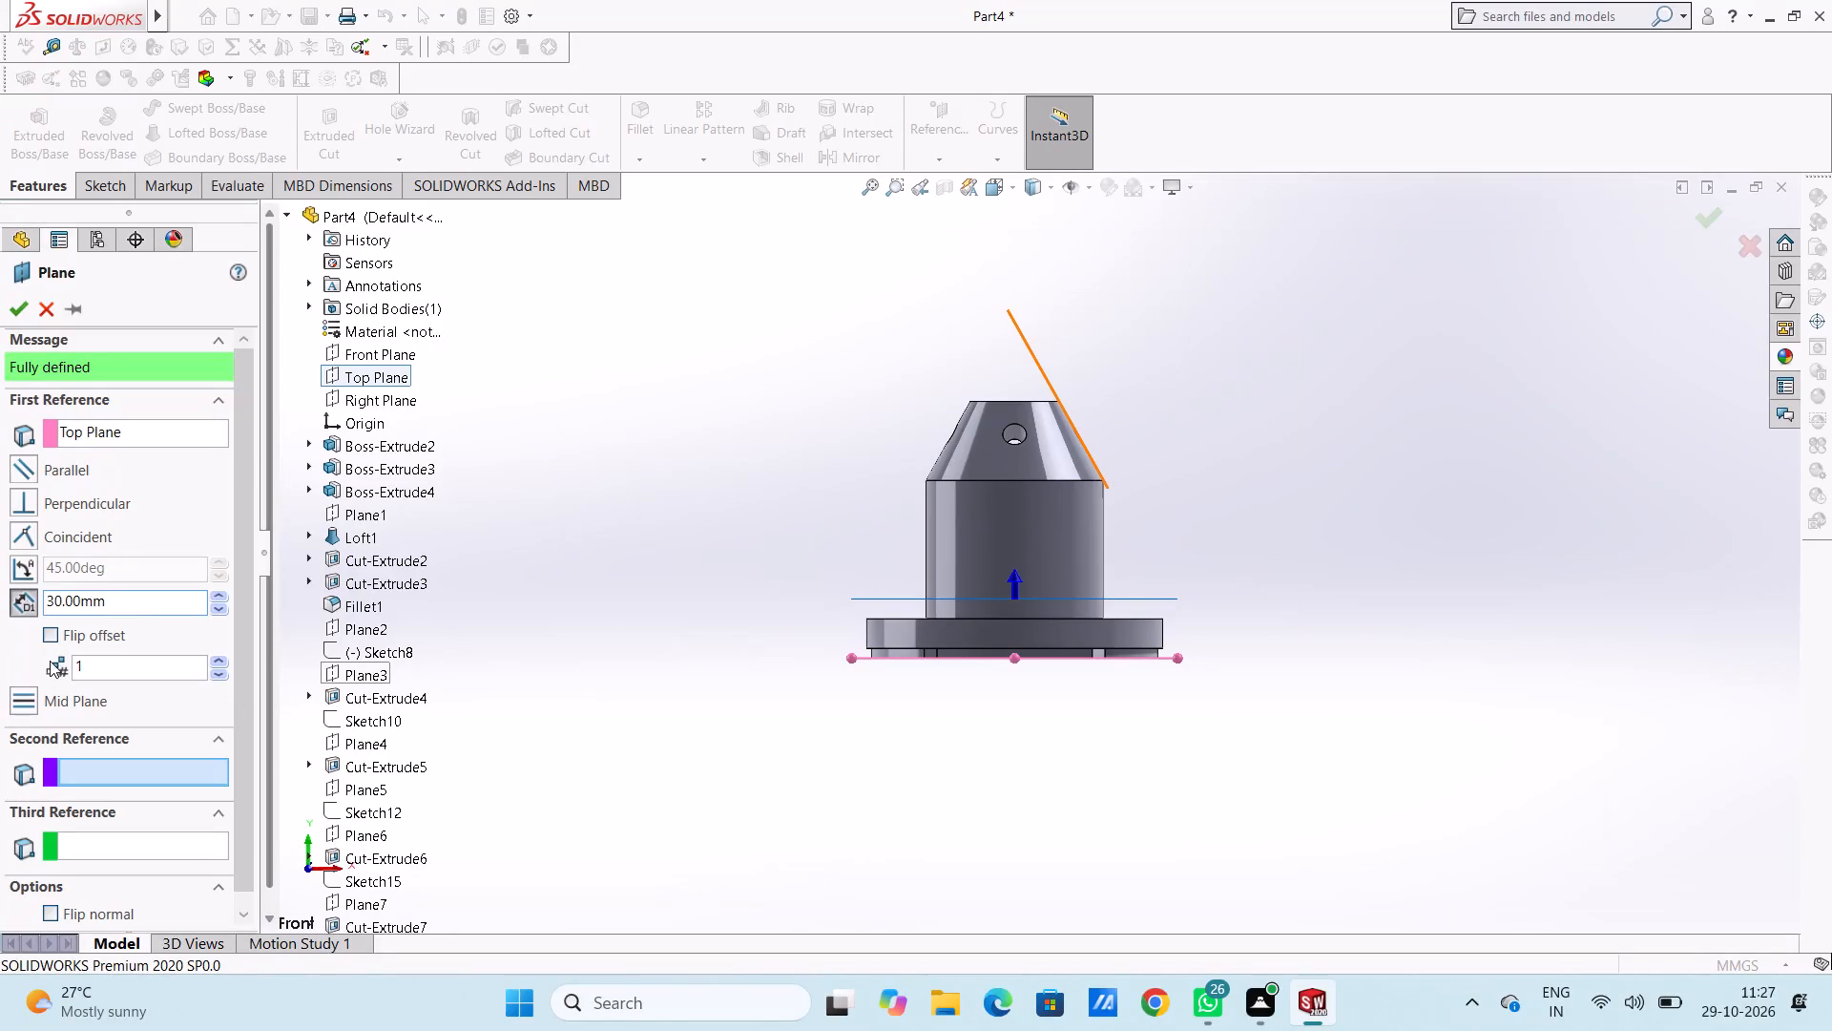
double_click(136, 598)
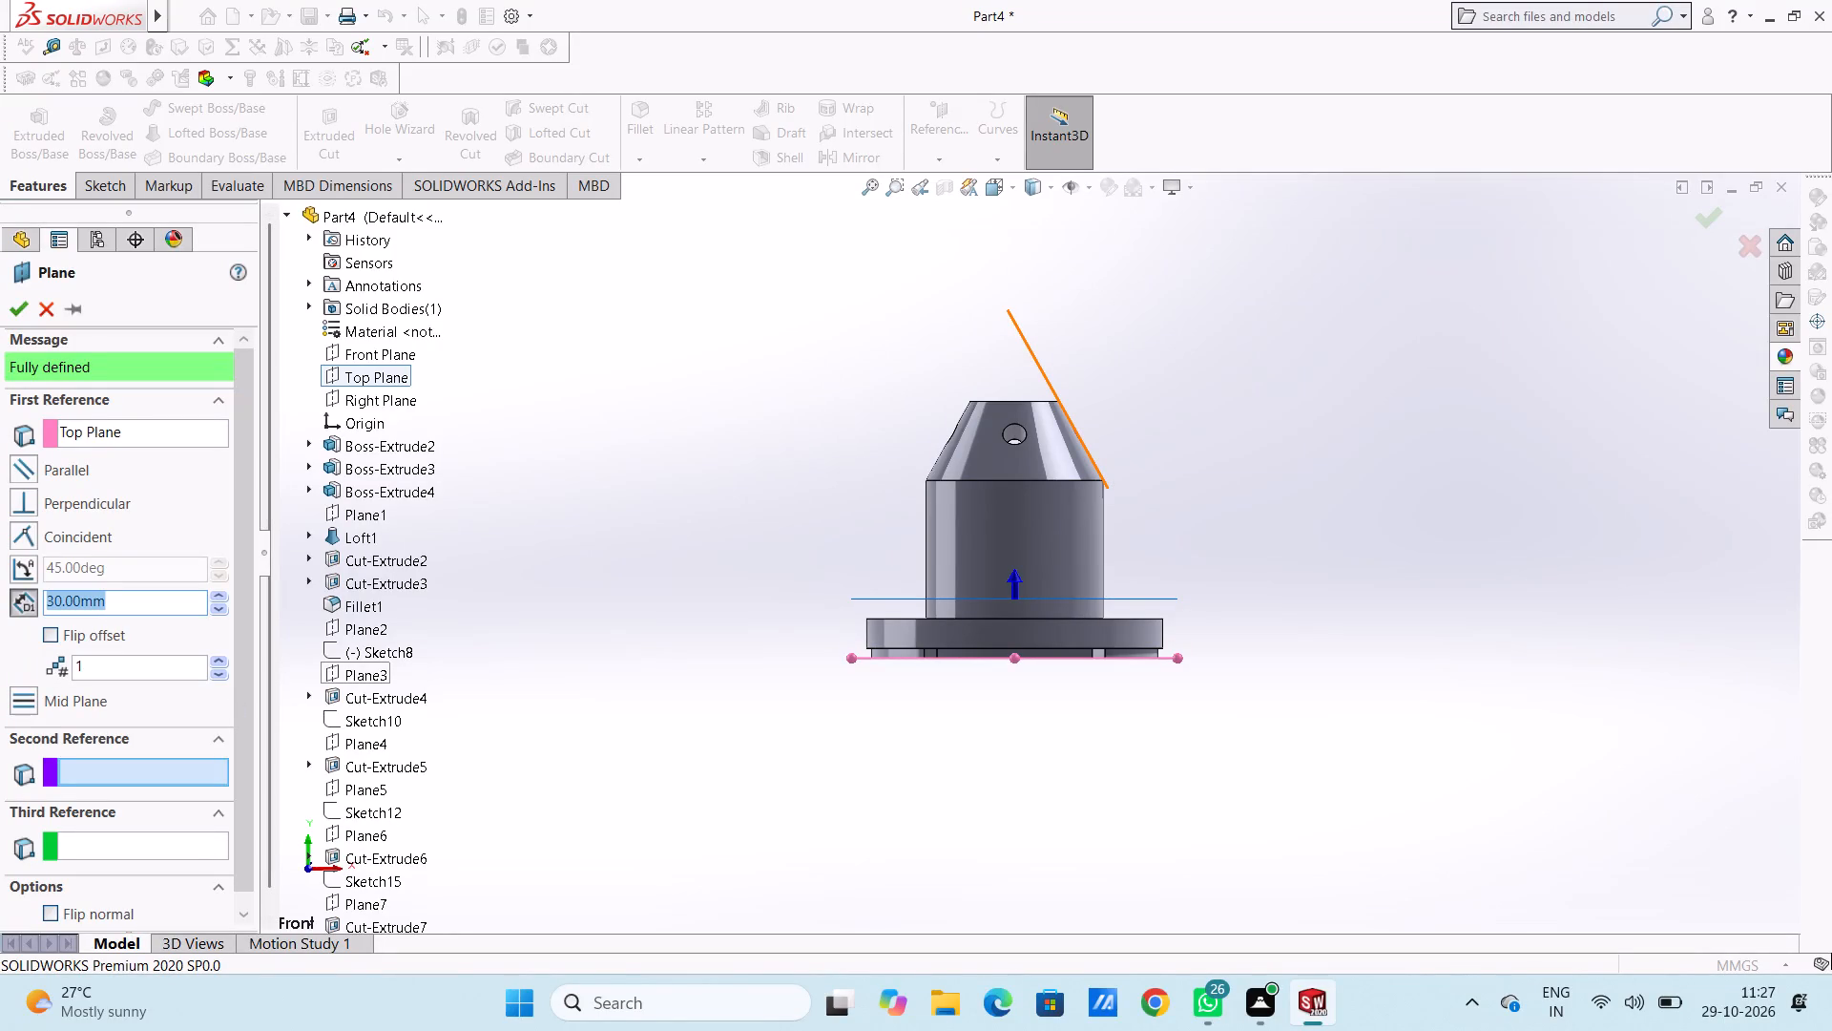
text(45)
key(Return)
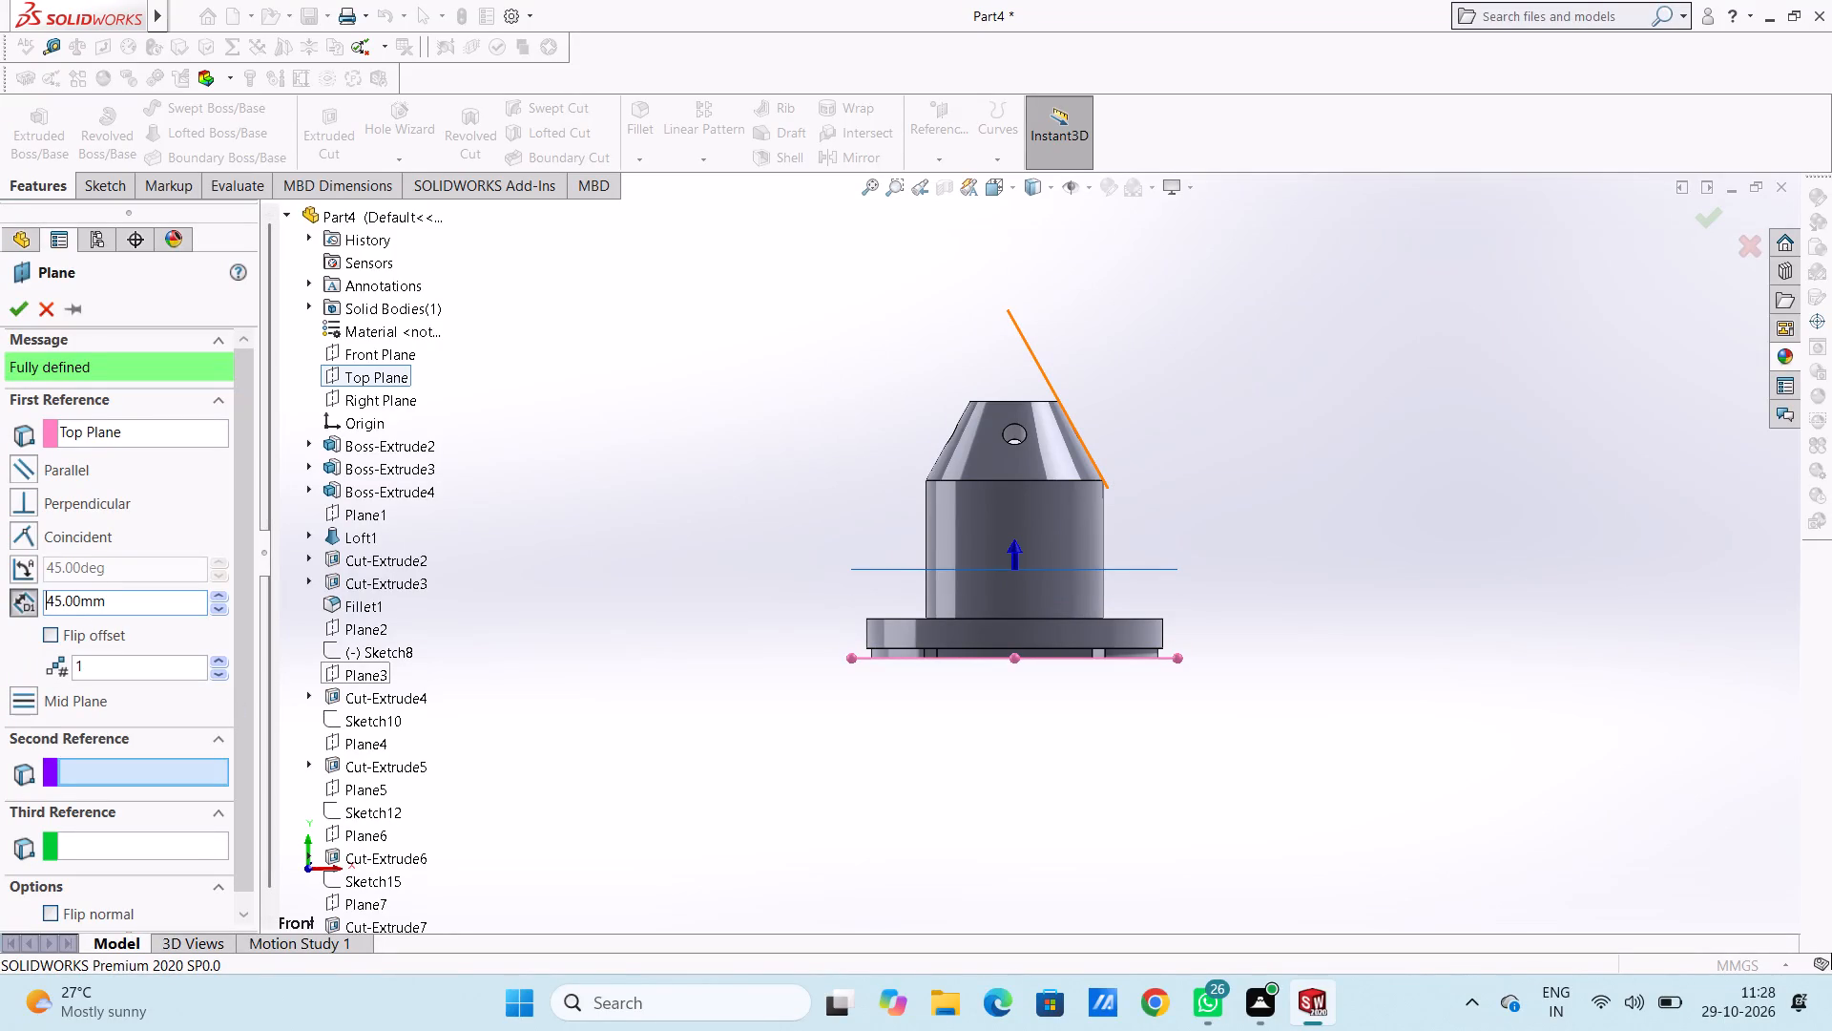
click(12, 309)
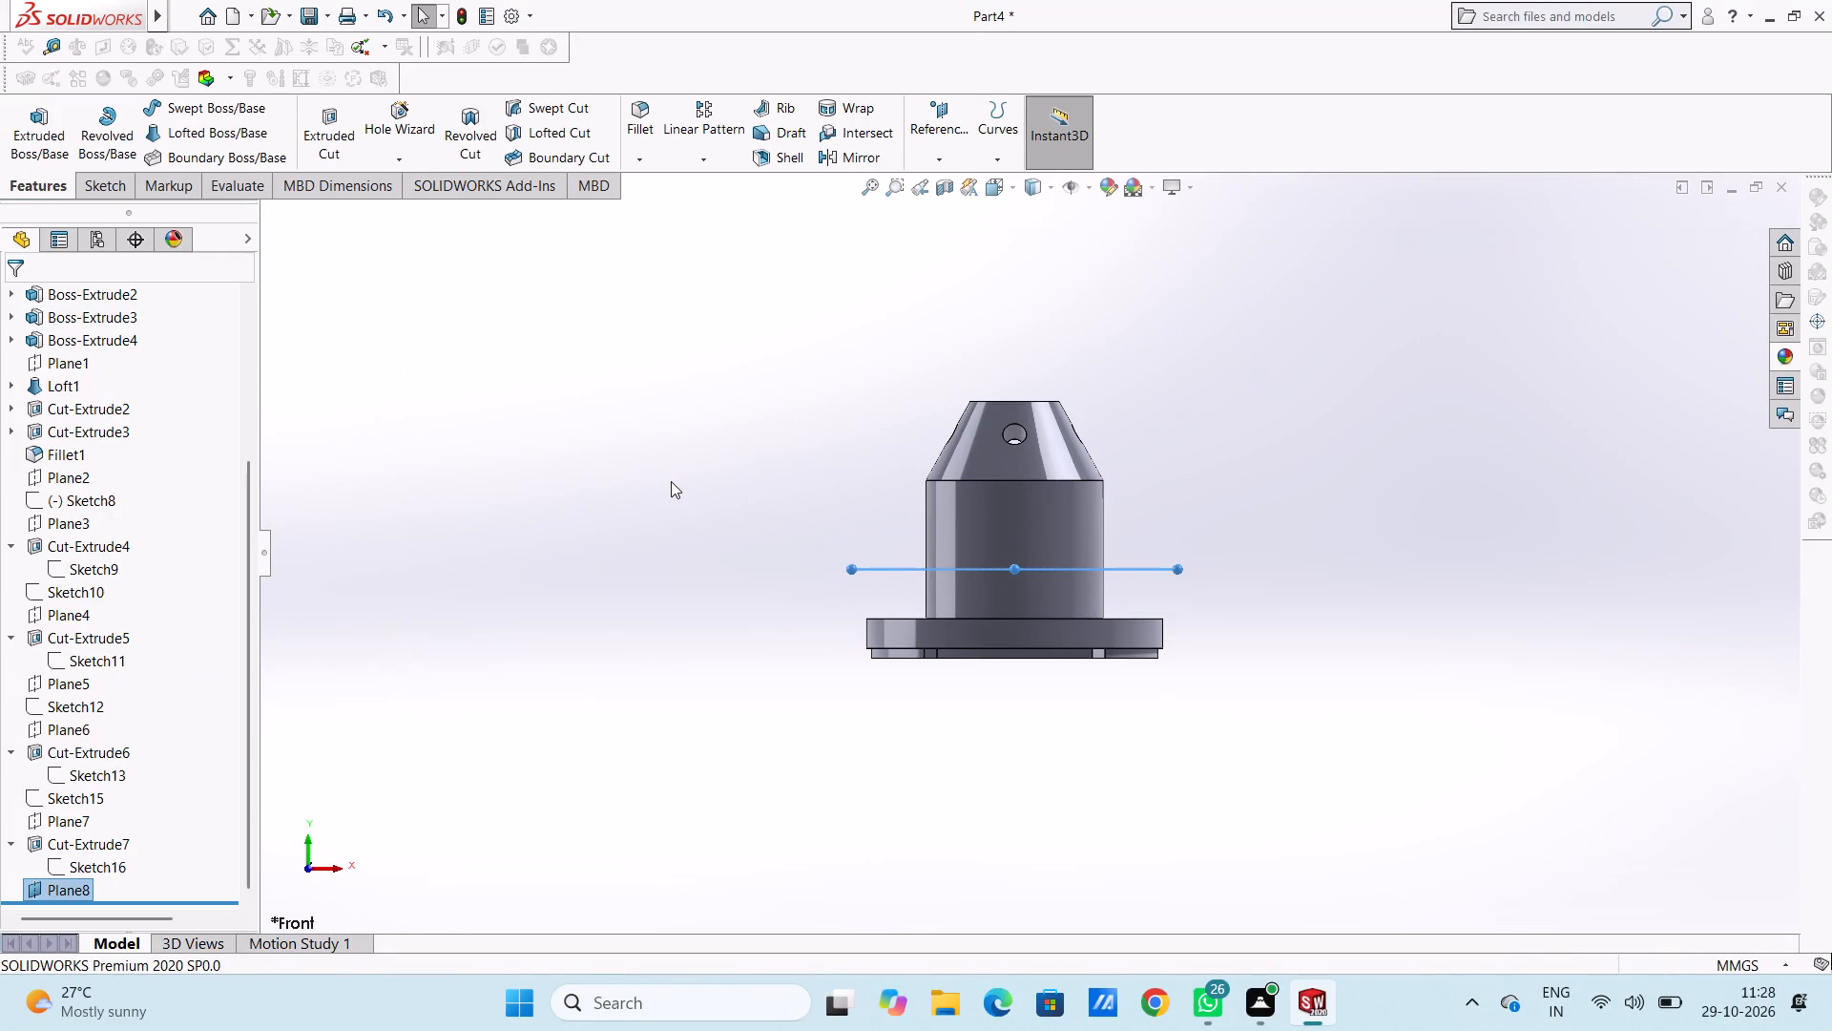
click(671, 481)
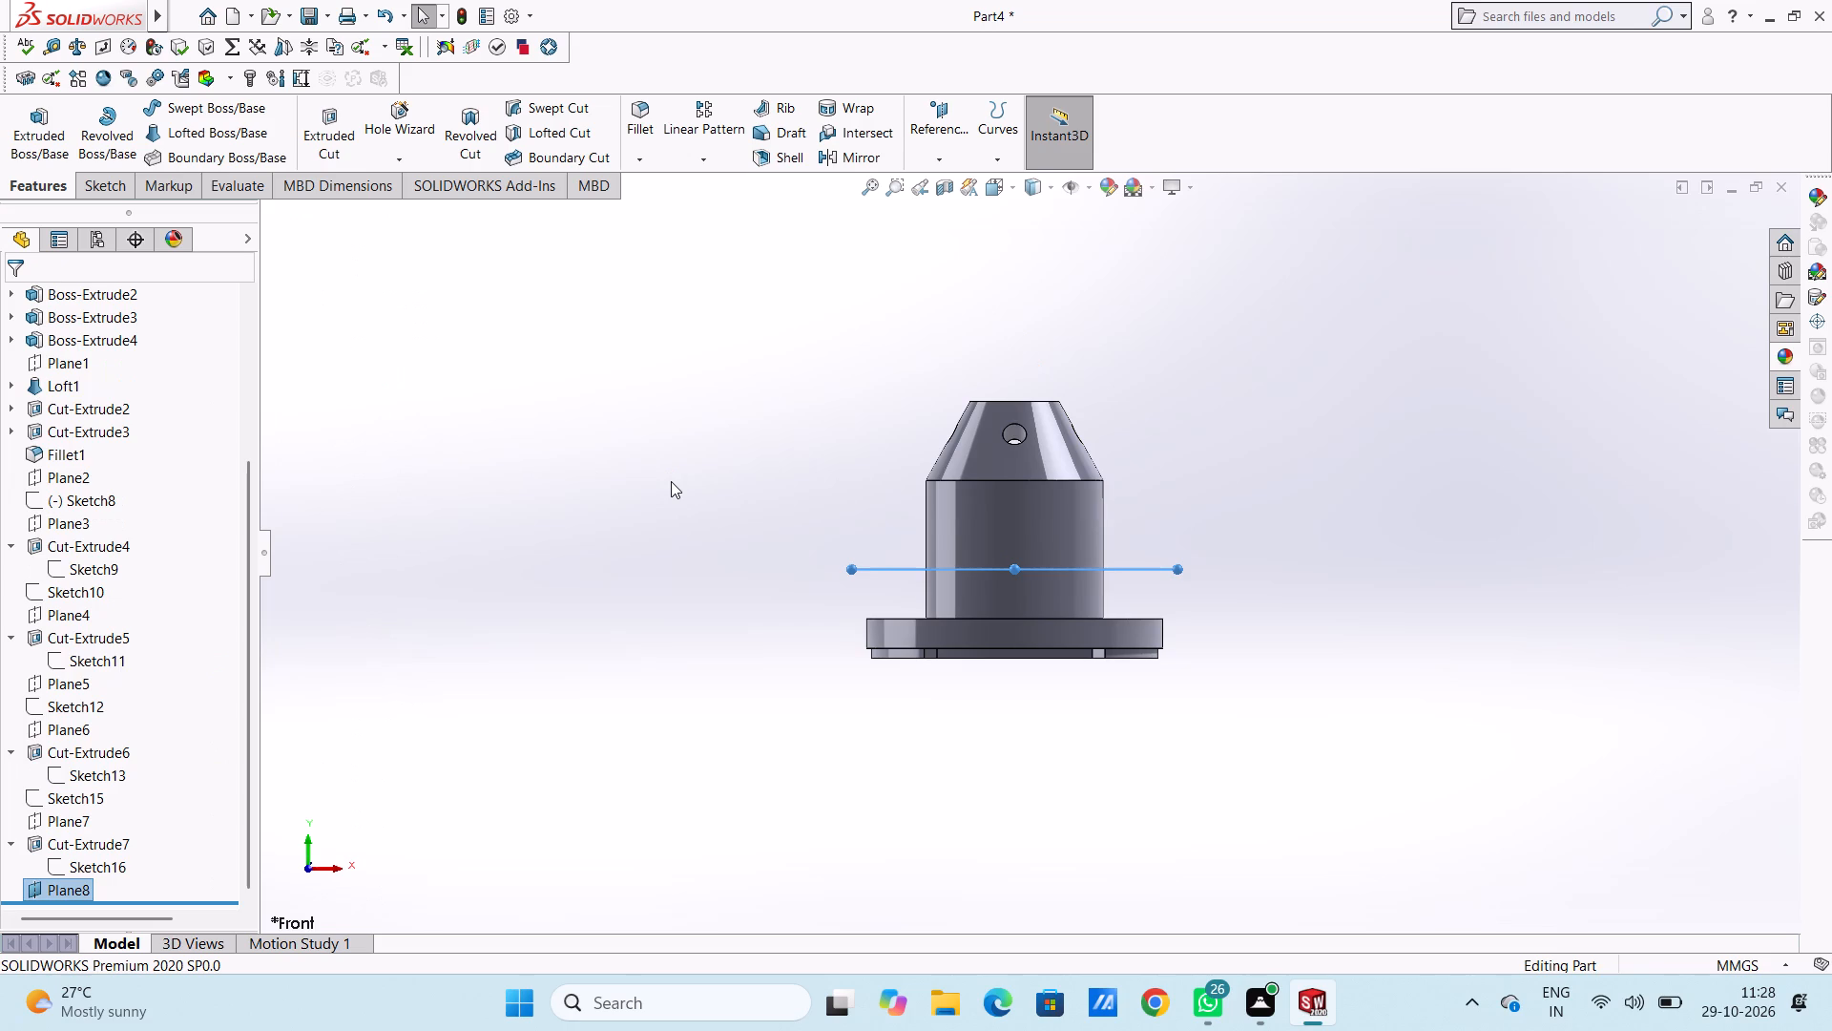
Start a sketch on the new plane 45 mm above the Top Plane, viewed from the top.
key(ctrl+5)
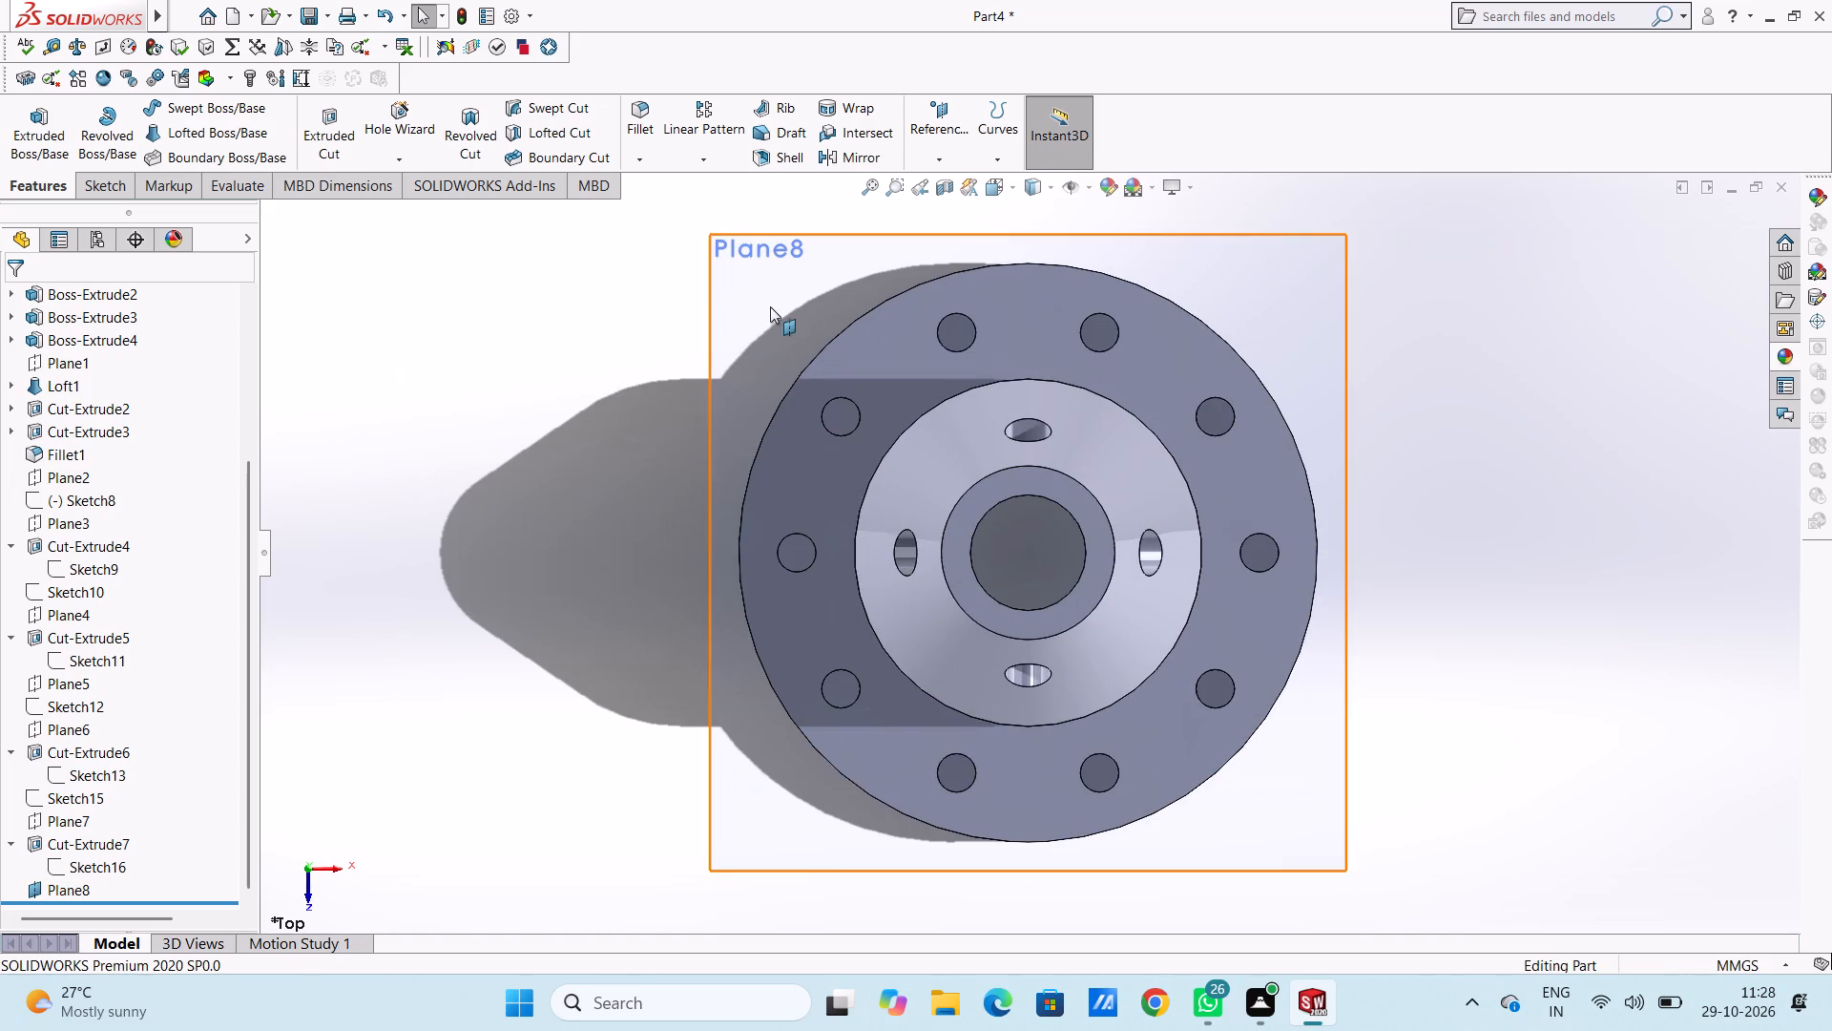
click(770, 306)
click(848, 254)
click(607, 411)
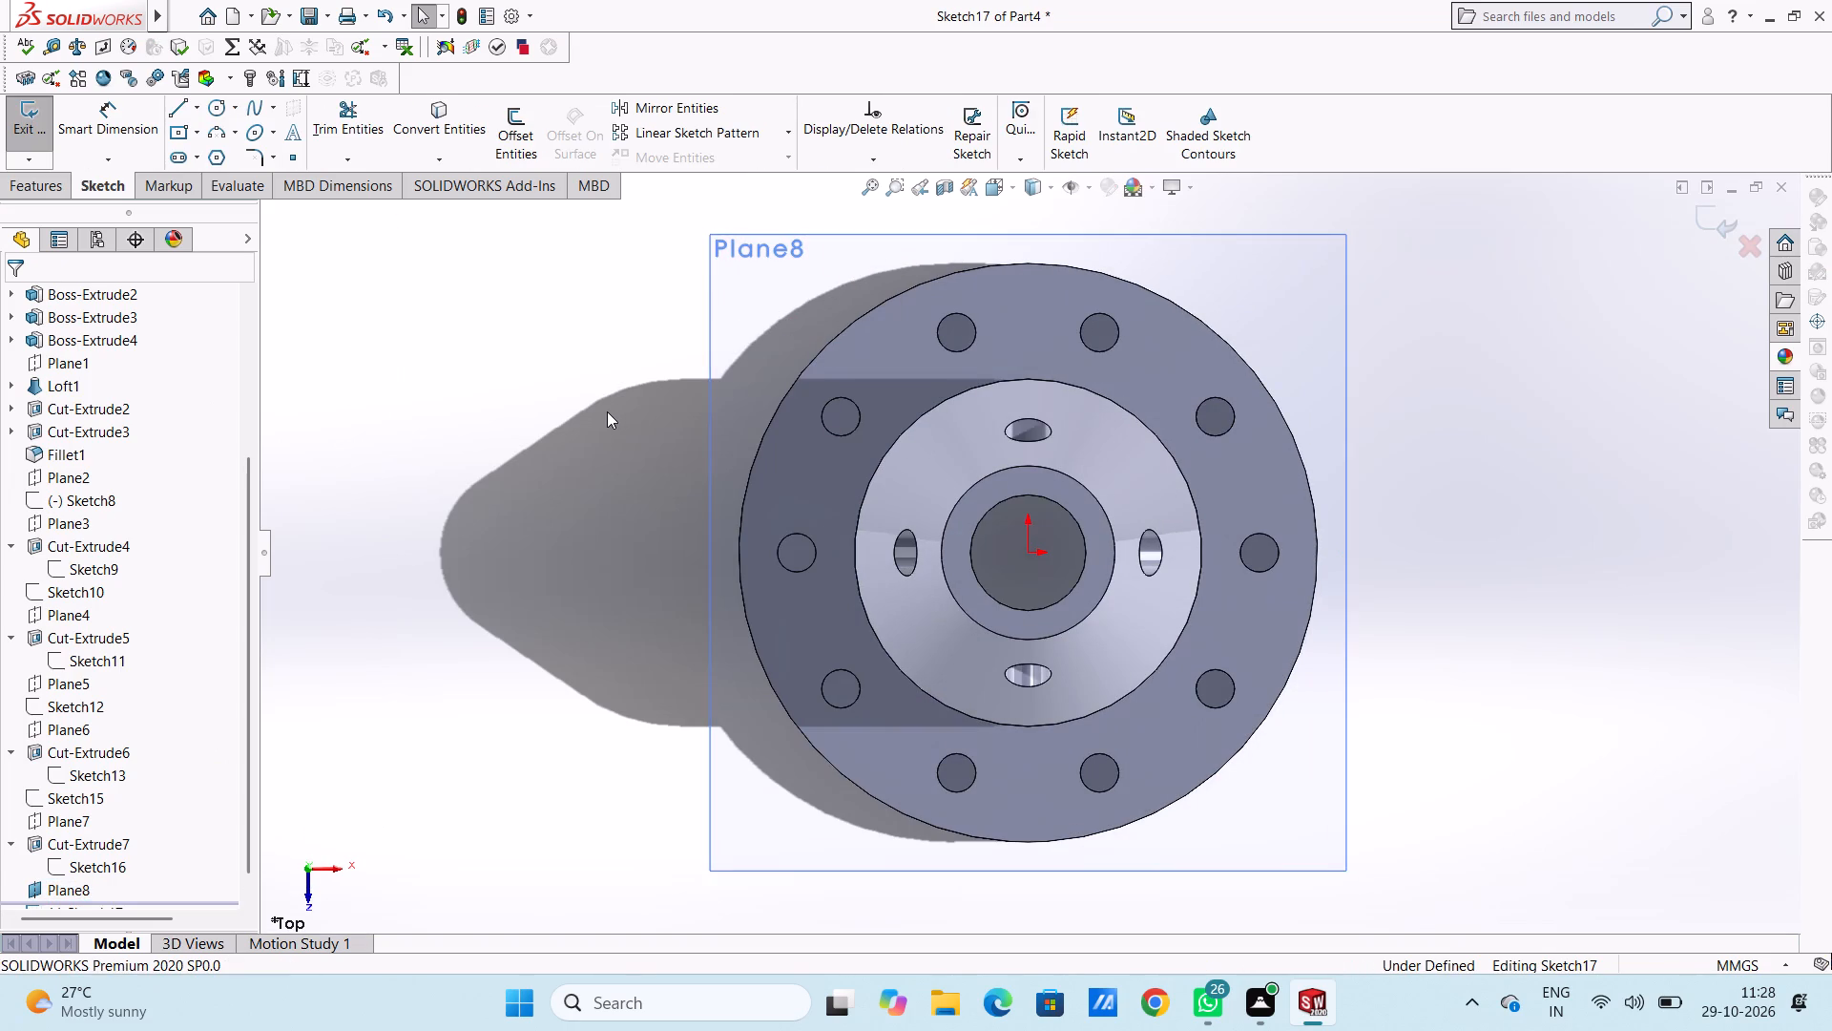
scroll(607, 411, up, 2)
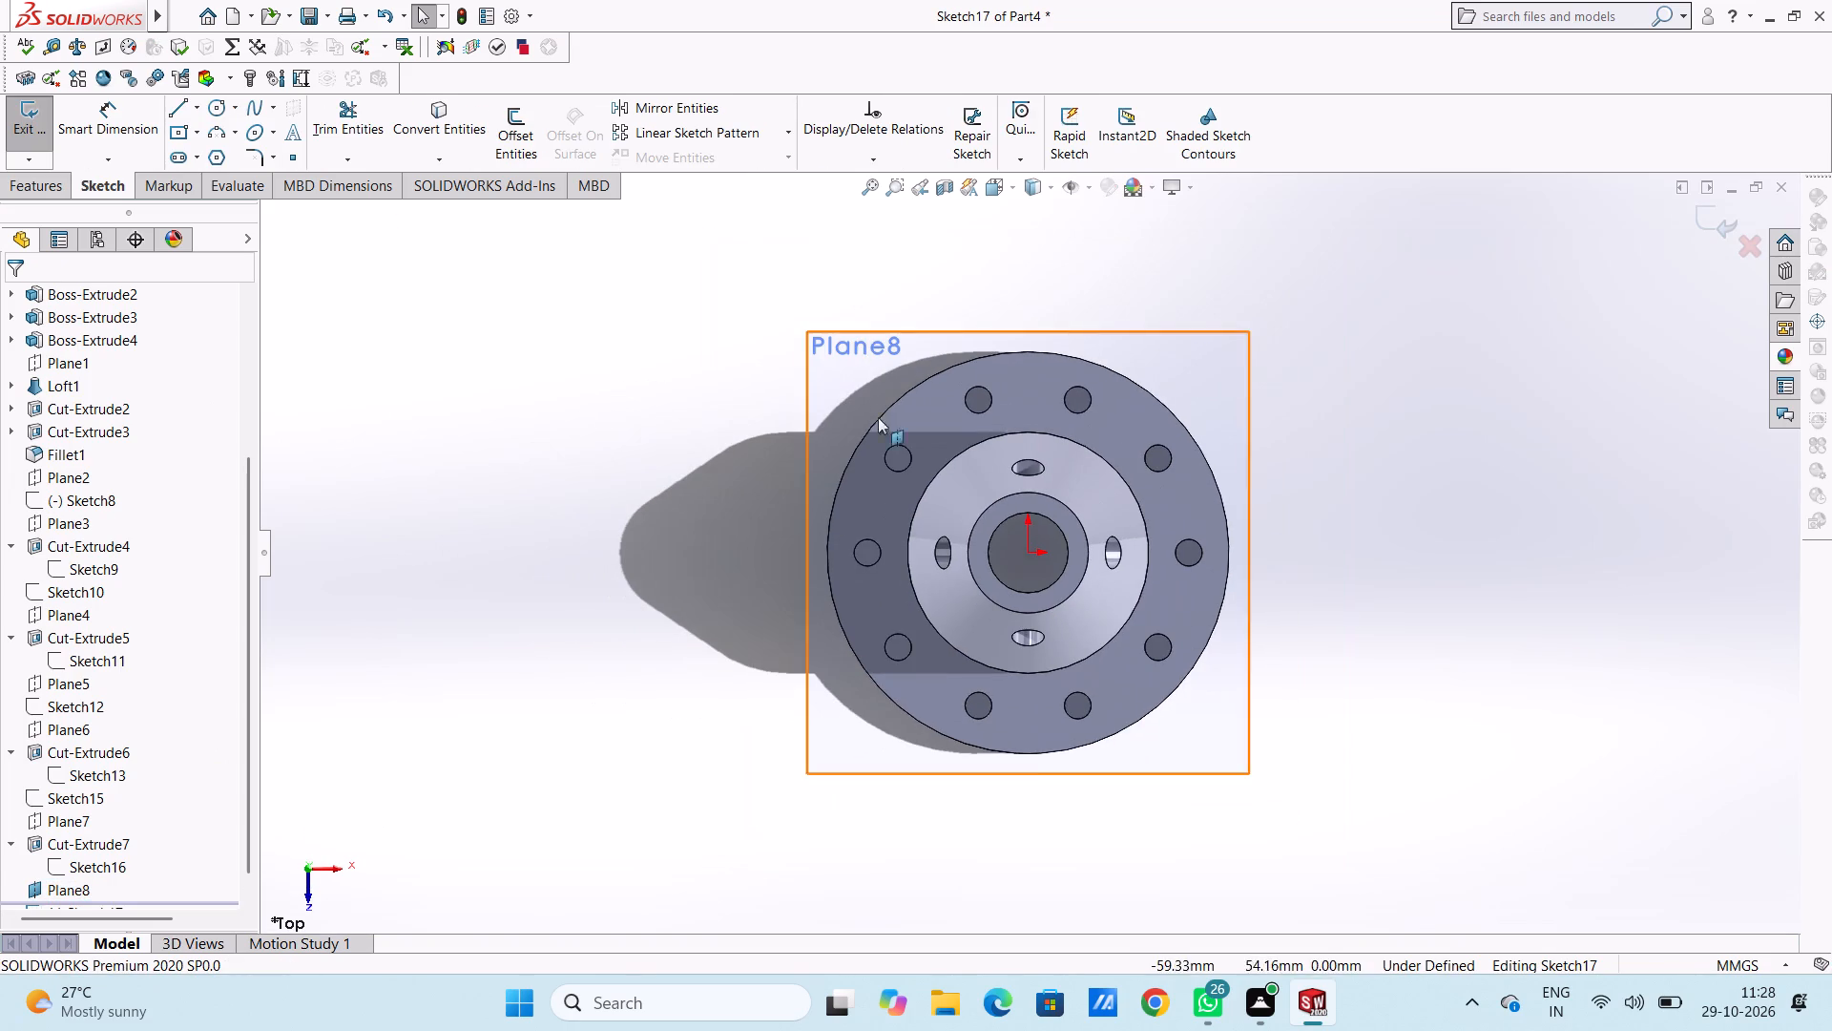
scroll(1028, 407, down, 2)
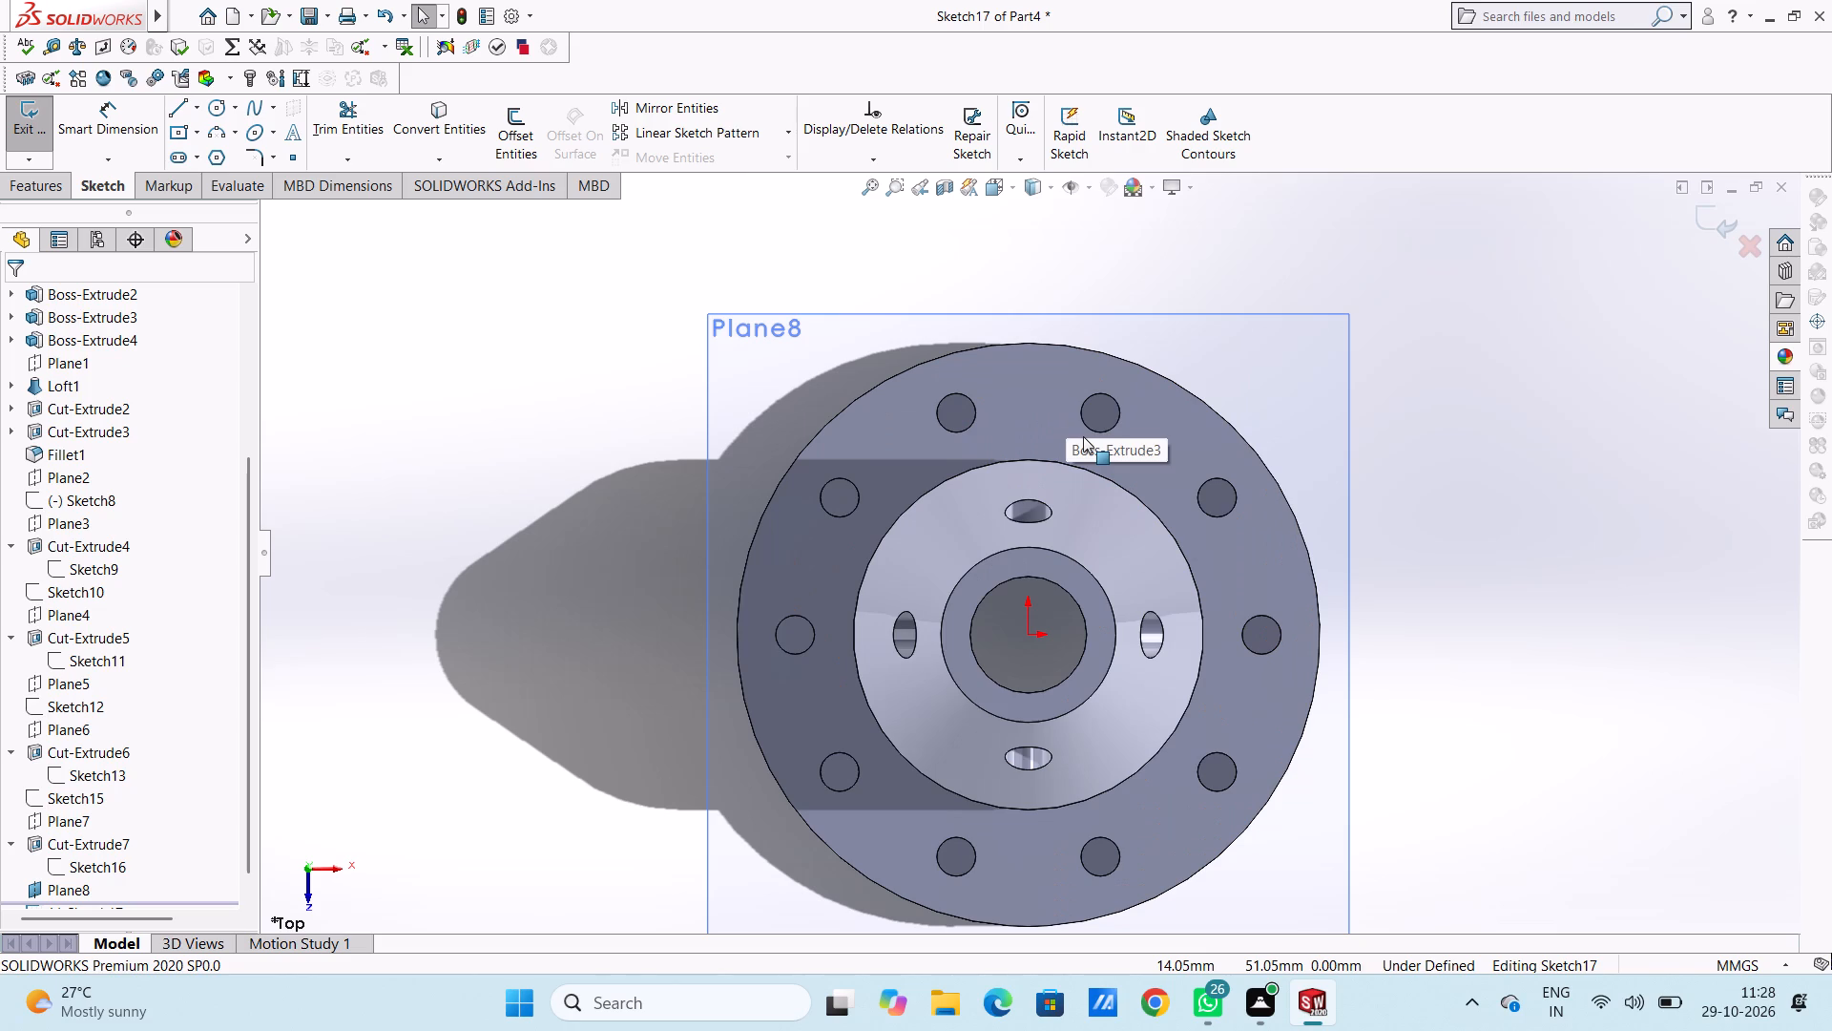
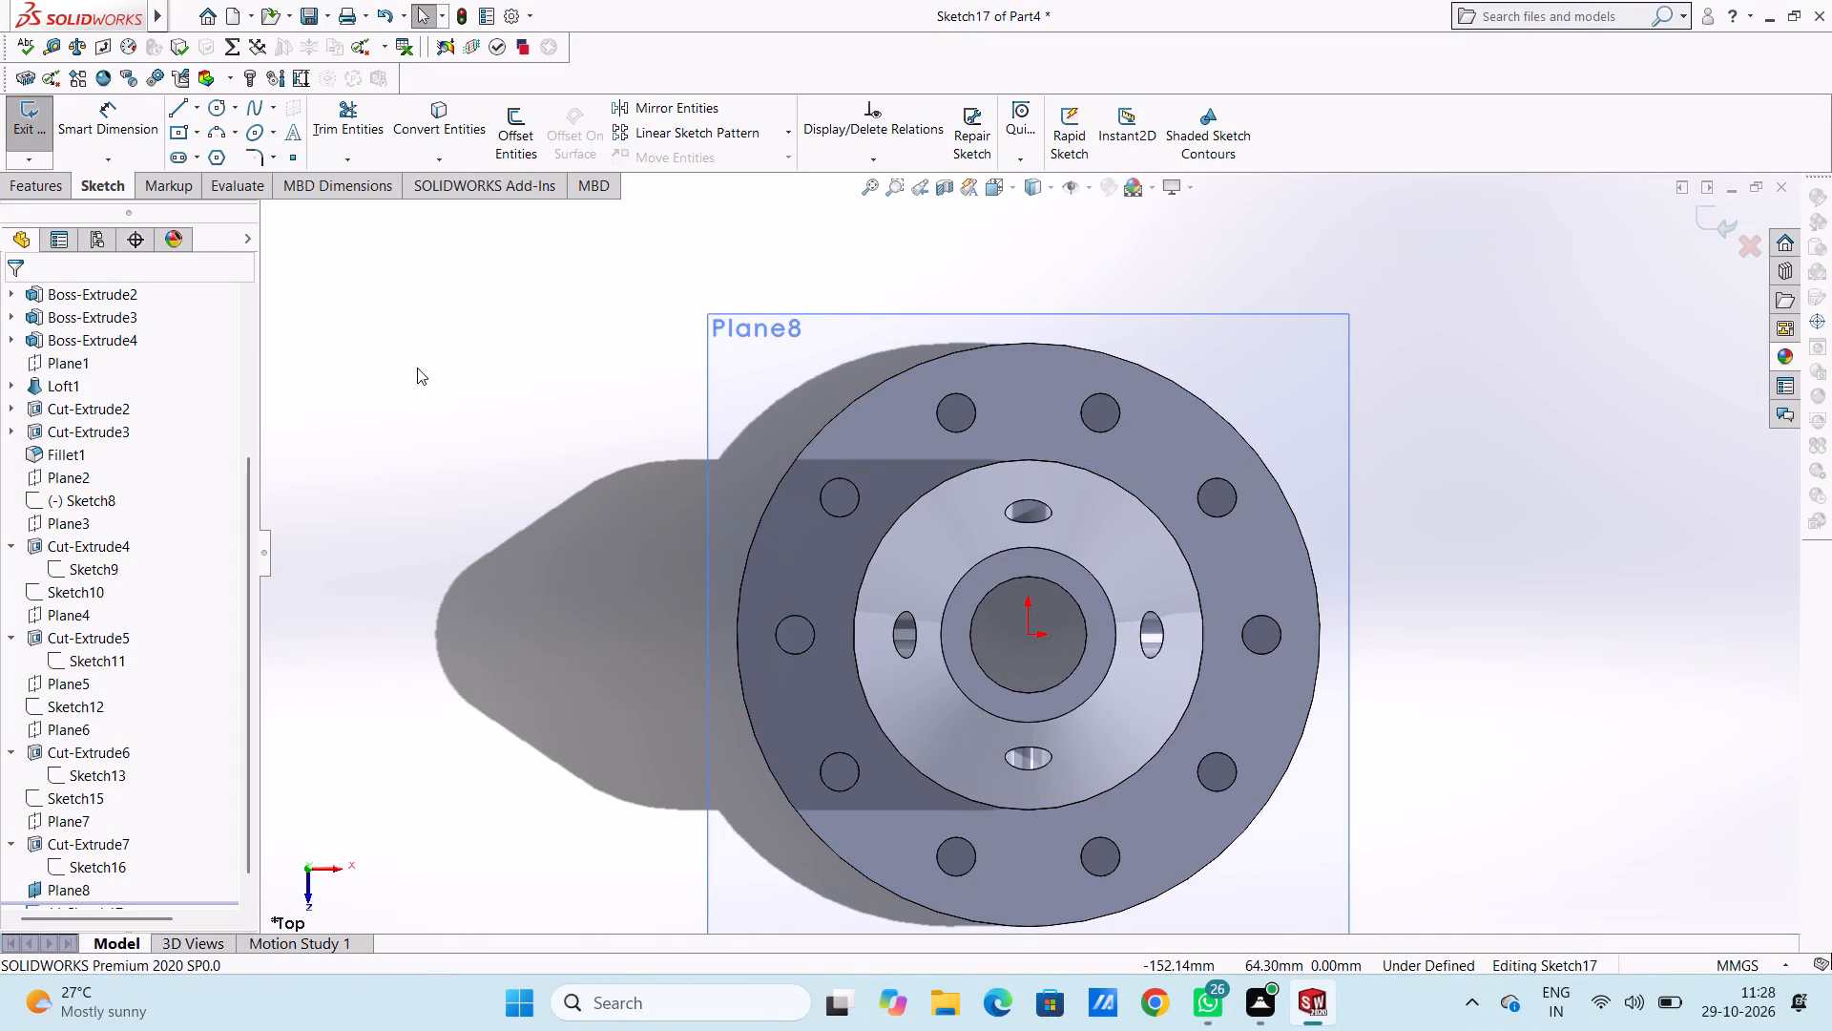
Sketch a circle of radius 66 mm on Plane8, centred on the origin.
click(213, 106)
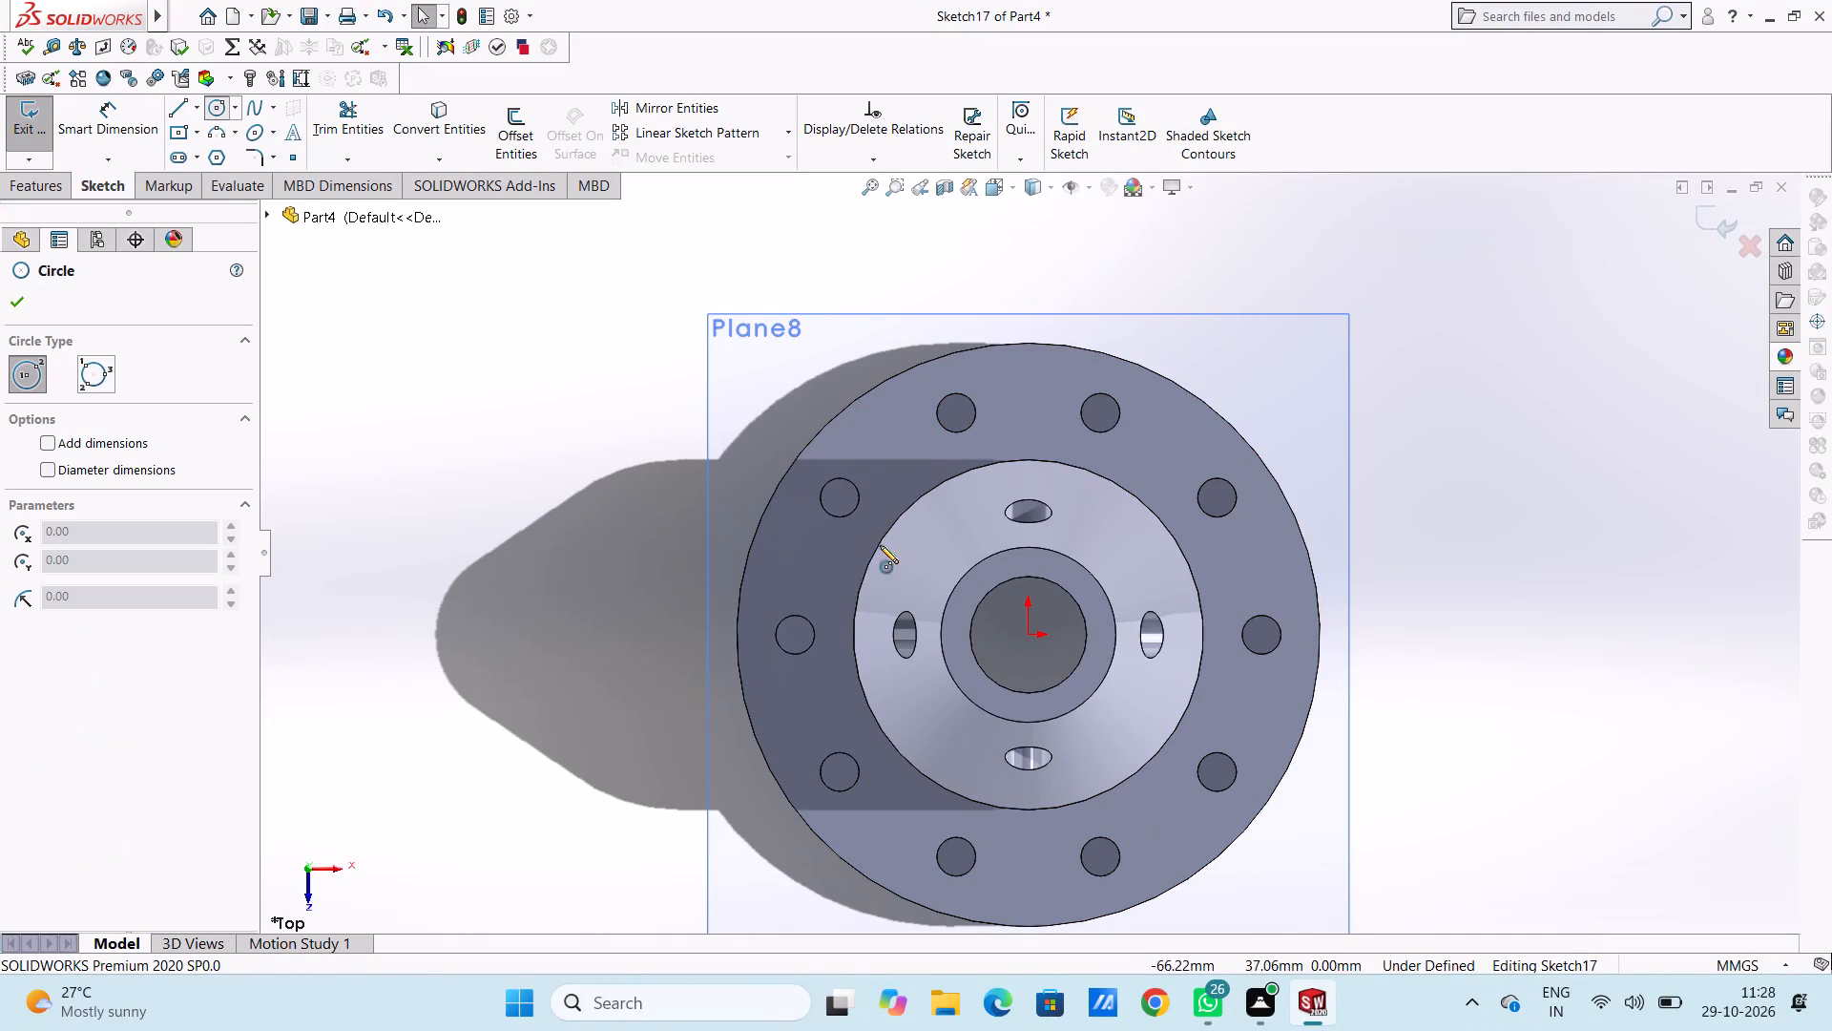
click(1029, 639)
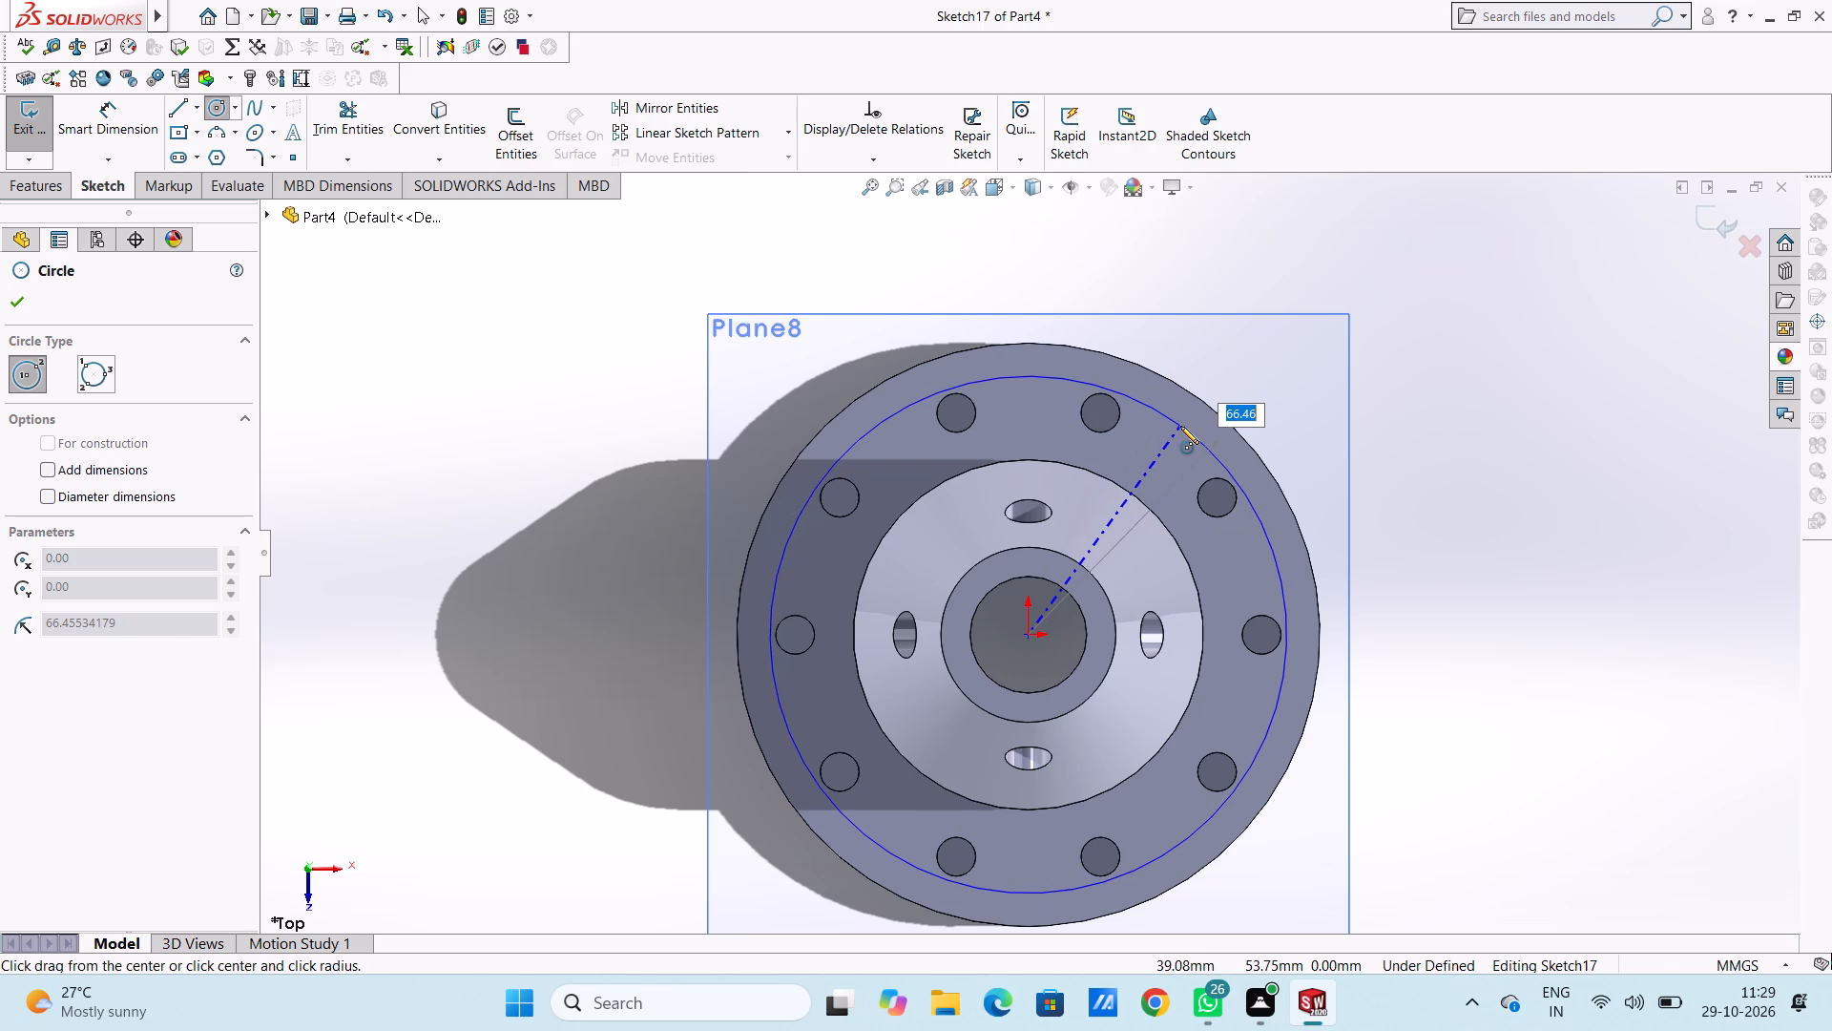
text(66)
key(Return)
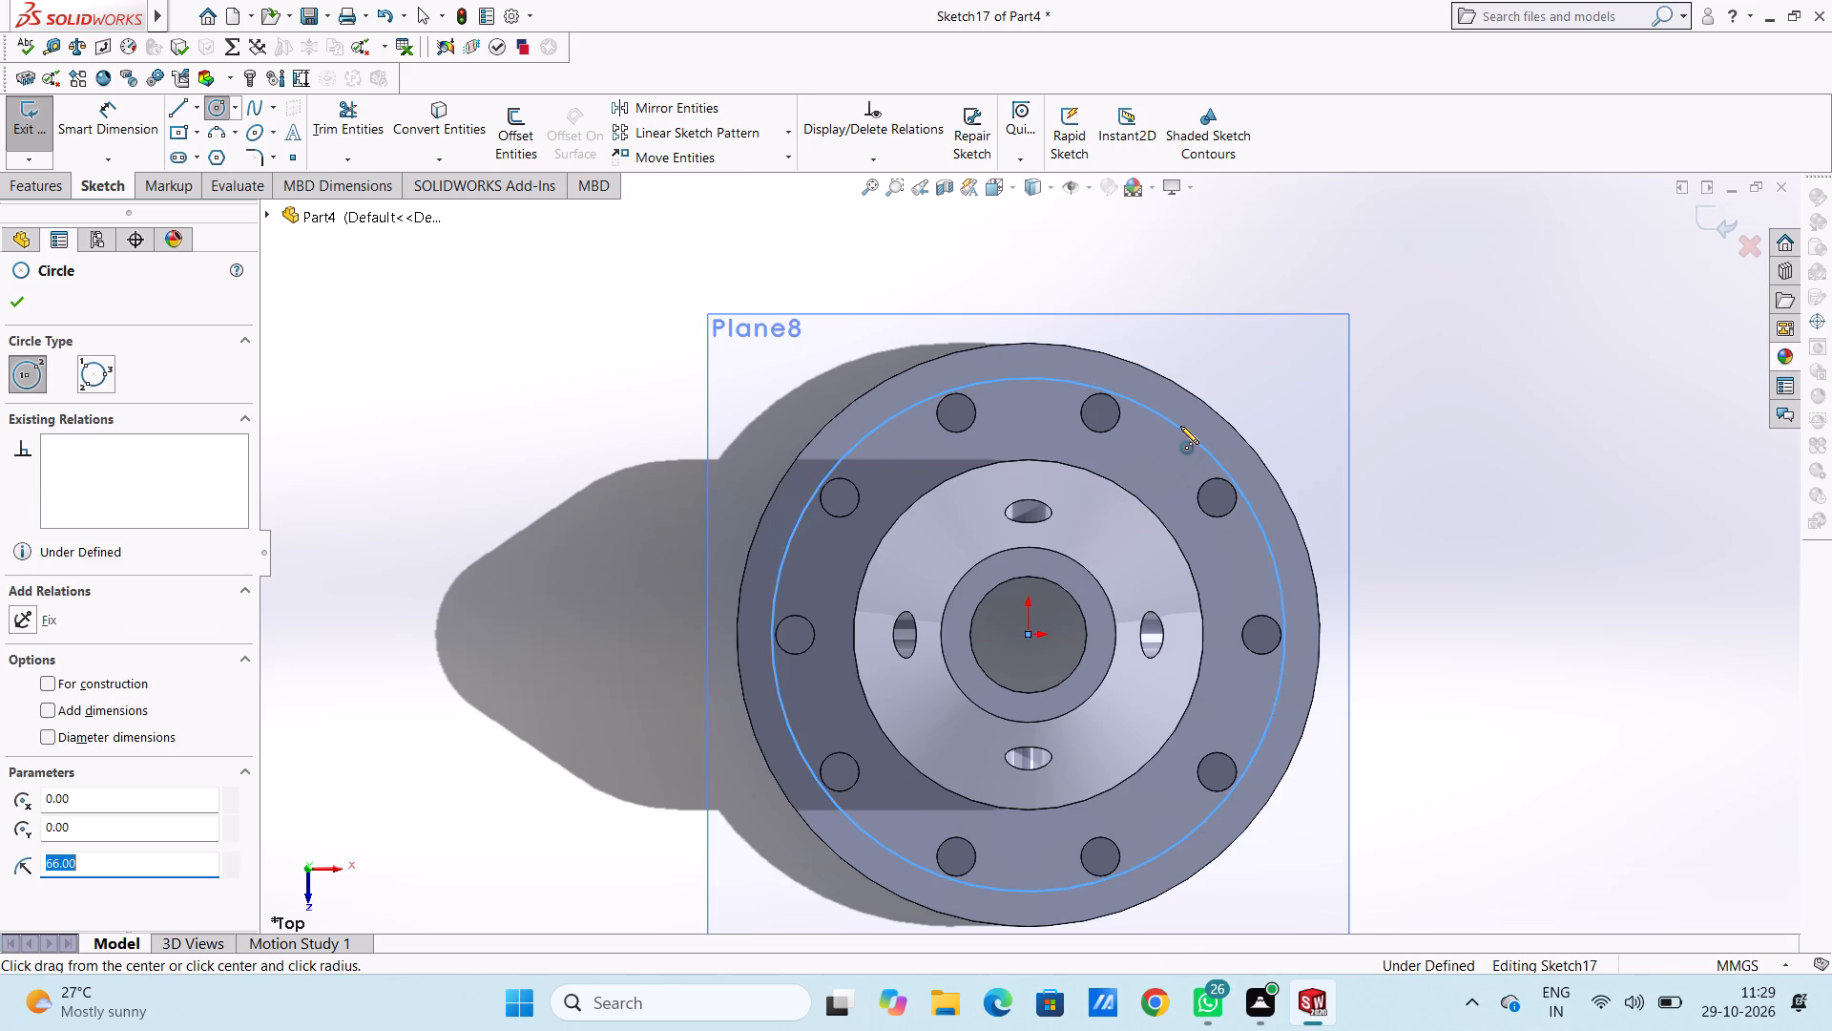
scroll(1197, 660, up, 4)
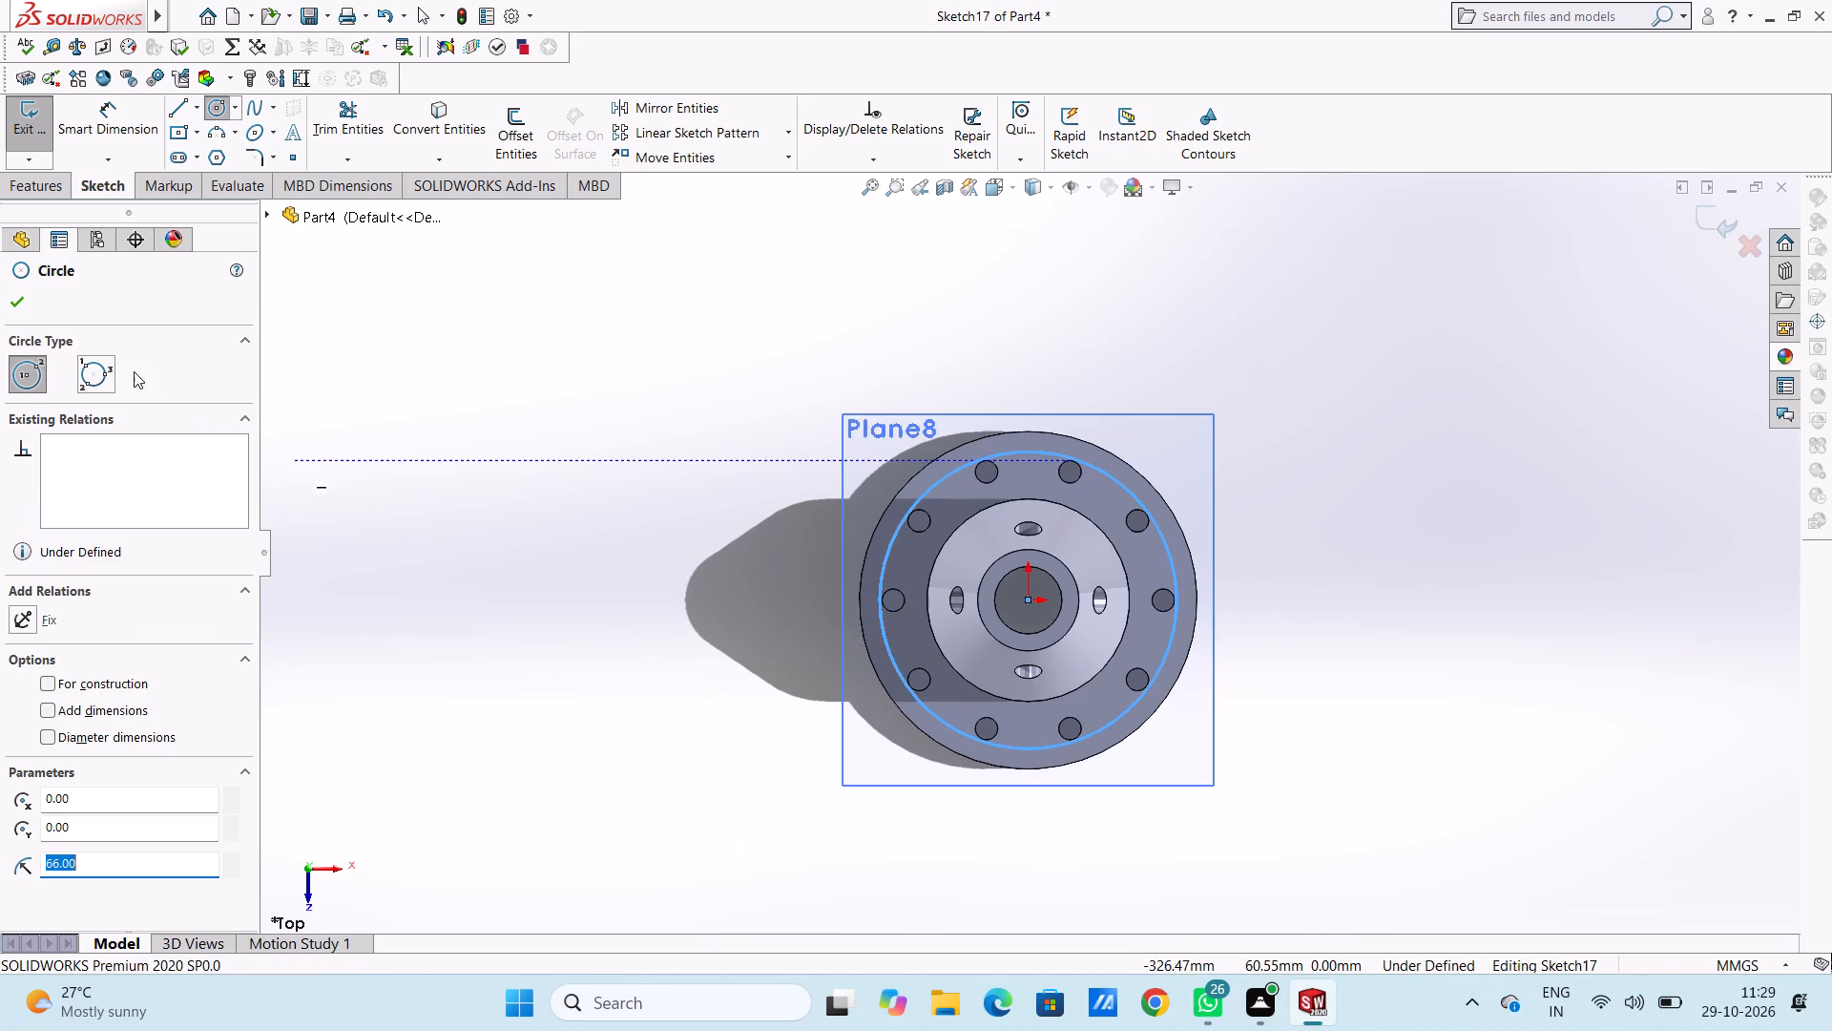
click(21, 301)
click(542, 360)
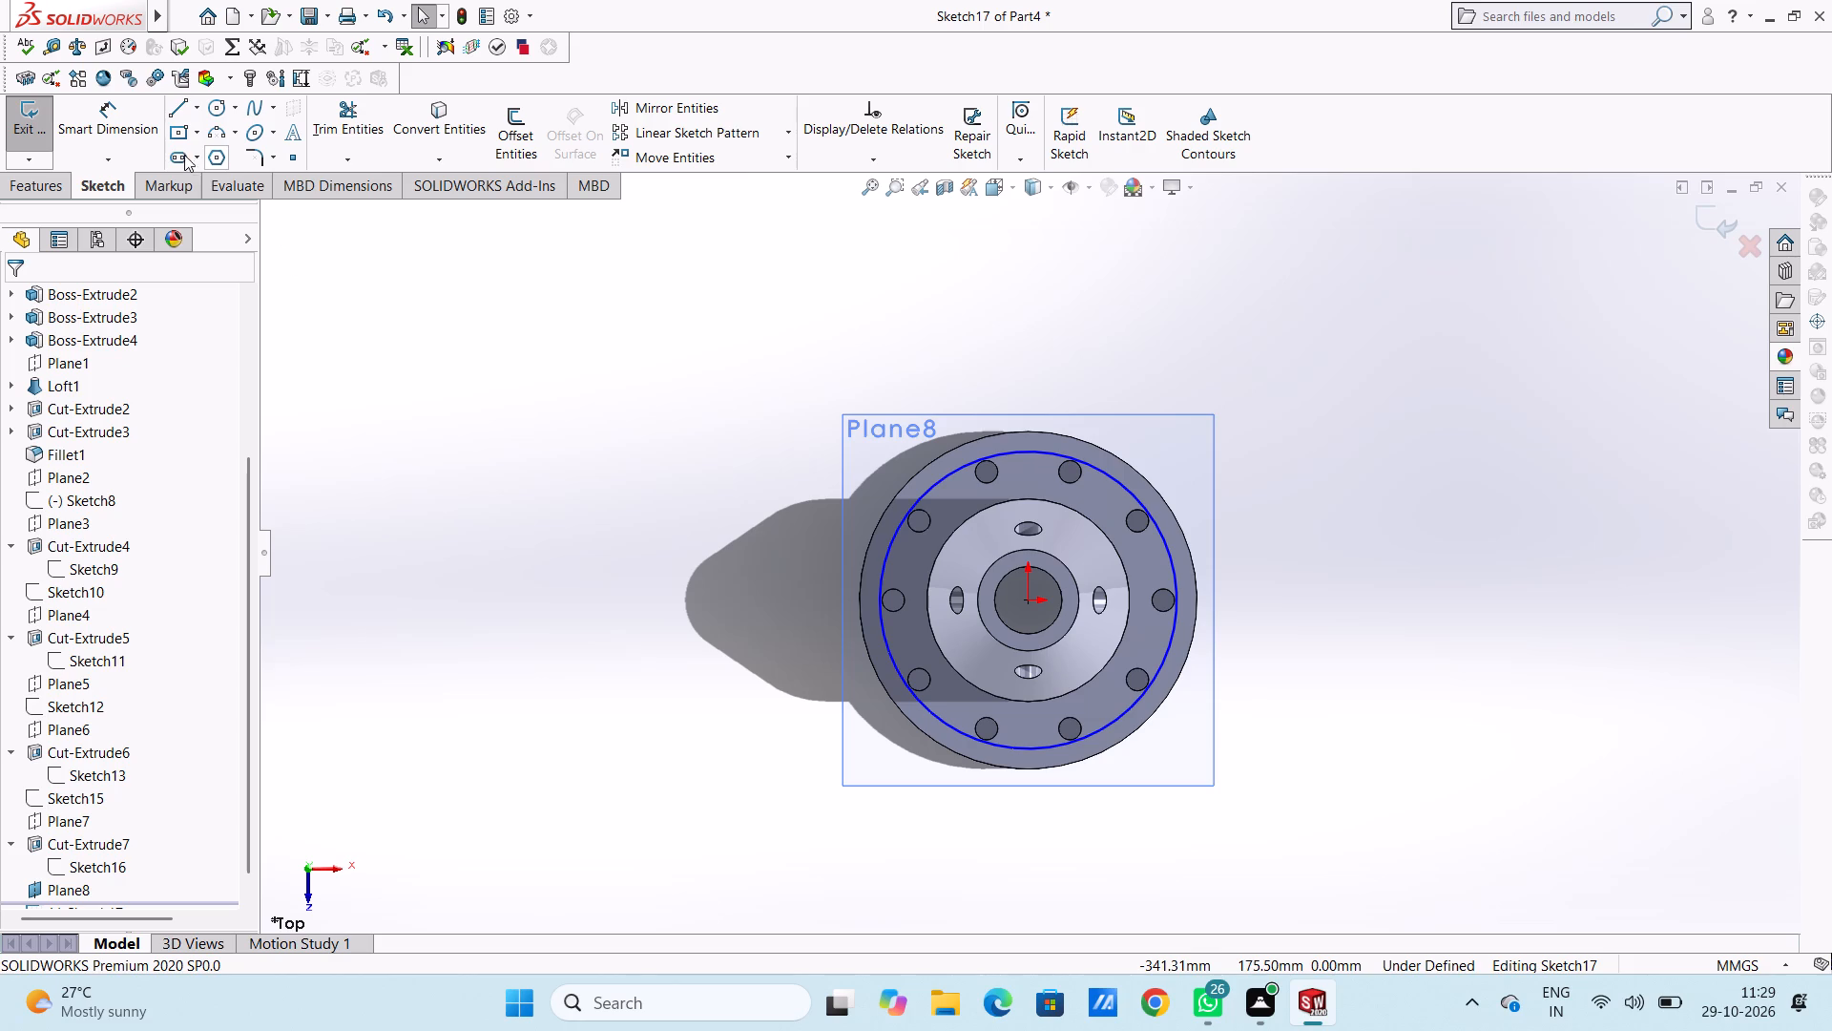
Add a diameter dimension to the 66 mm radius circle and place it outside the flange.
click(122, 120)
click(924, 494)
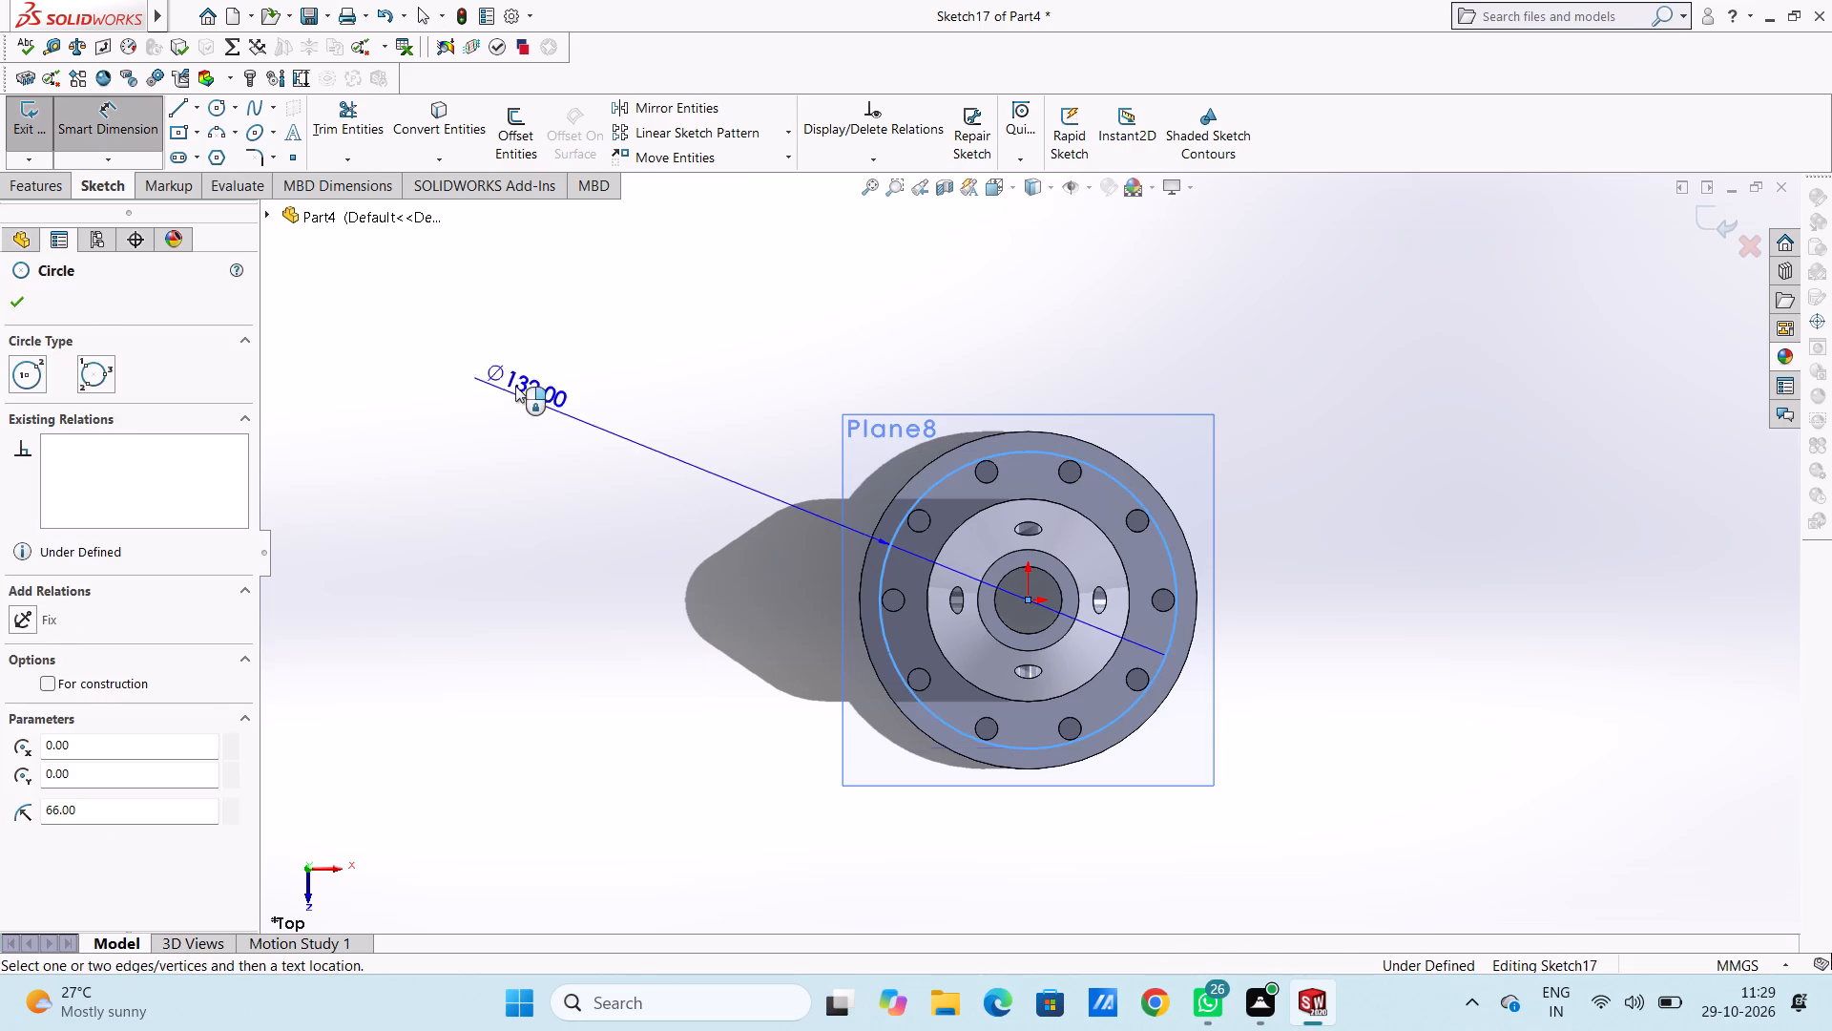
click(515, 386)
click(426, 361)
click(423, 428)
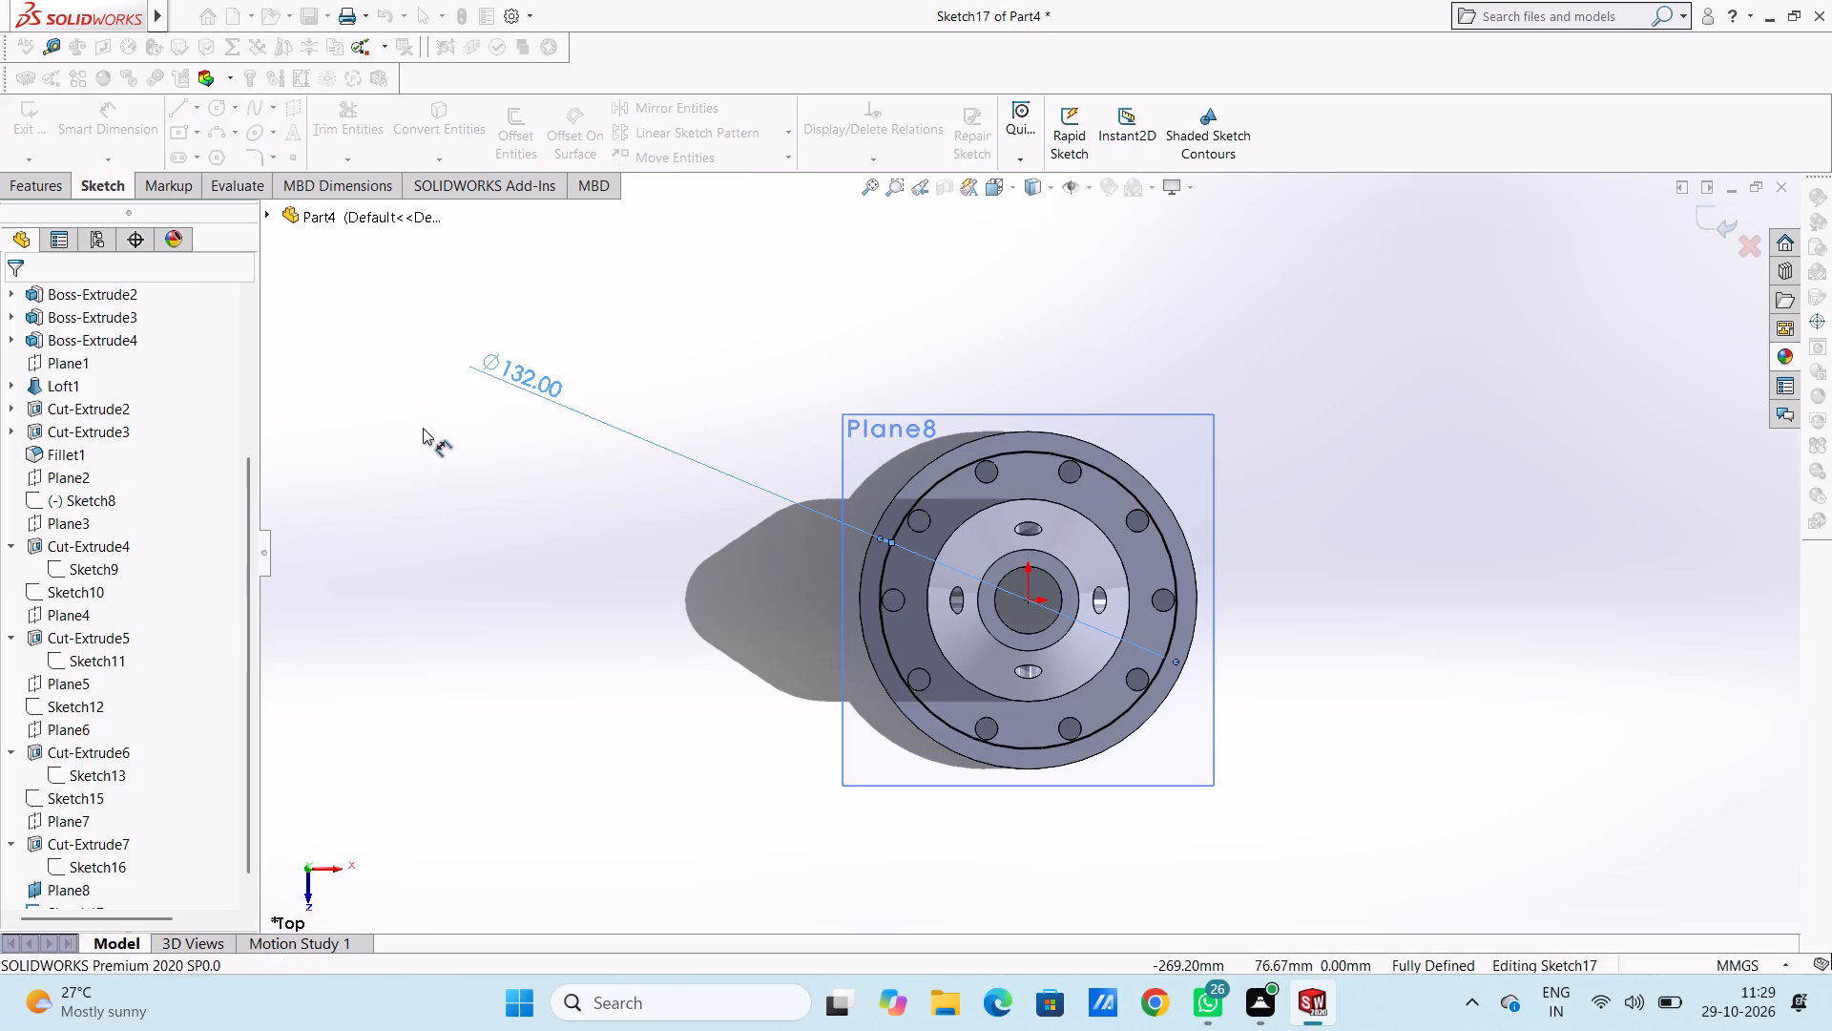
scroll(1010, 587, down, 3)
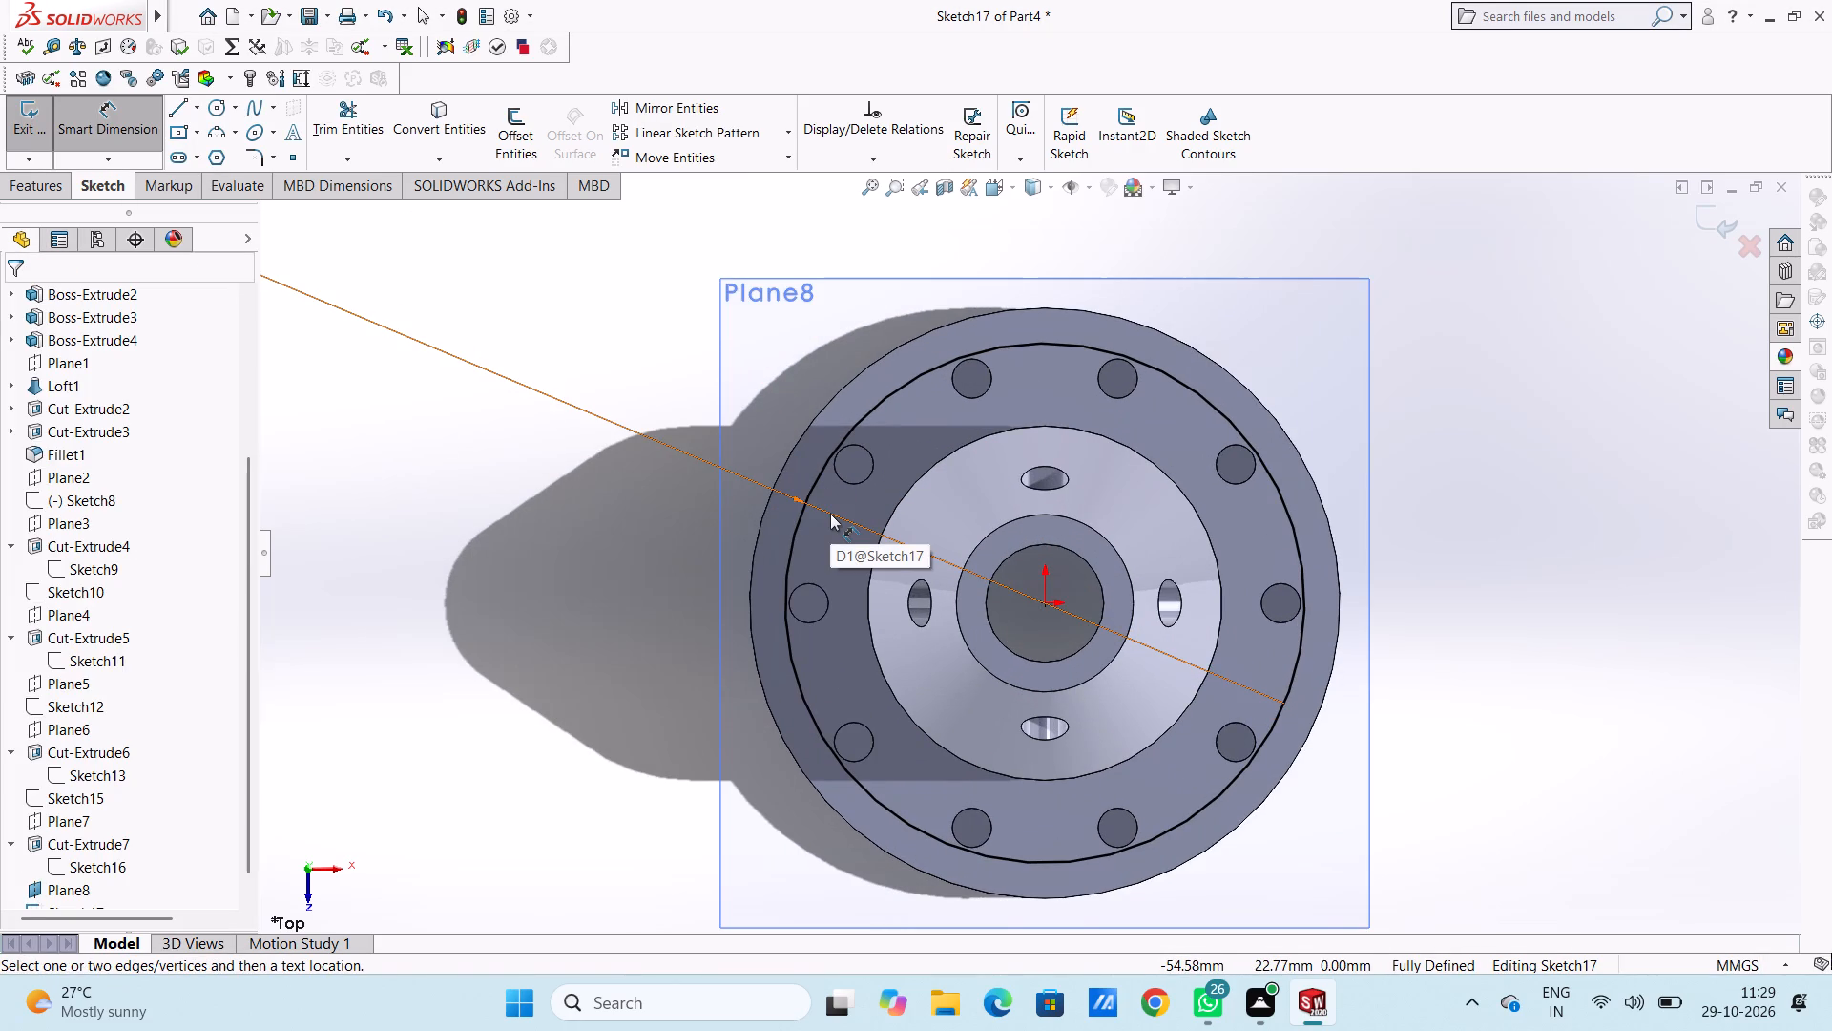
scroll(988, 581, up, 3)
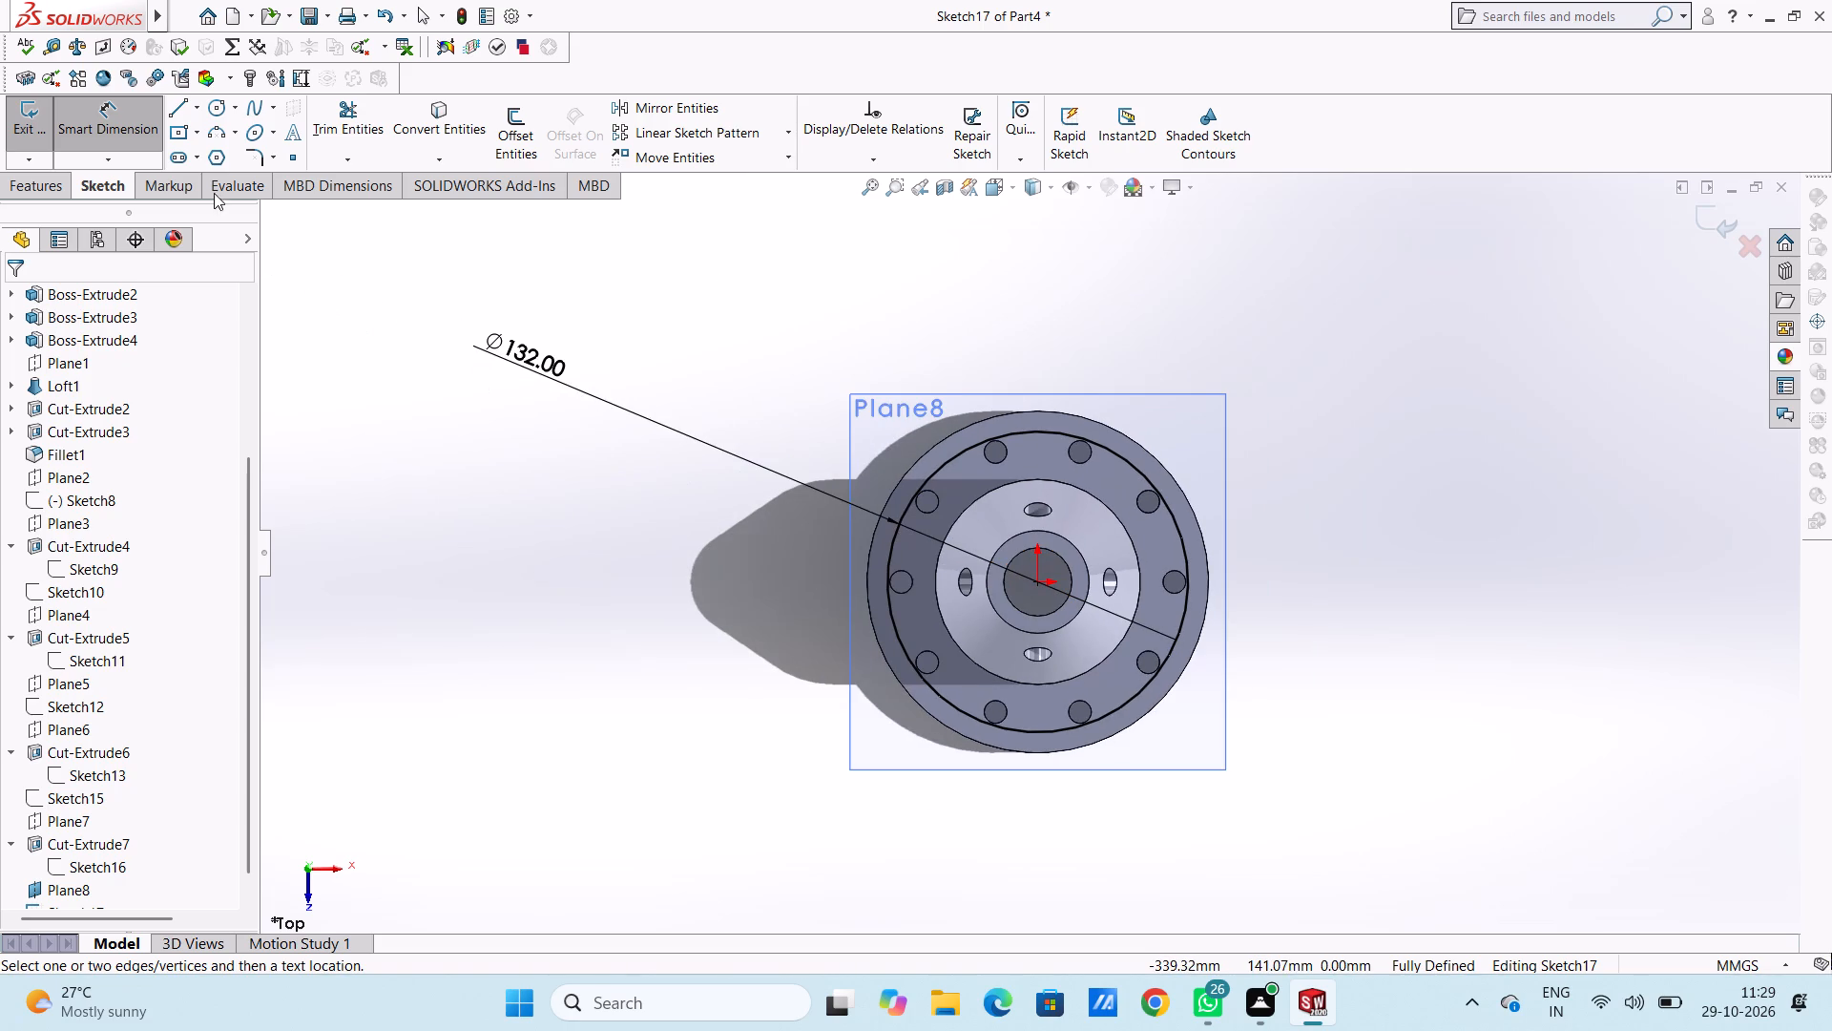
click(138, 123)
Sketch a vertical line about 21 mm long above the origin, from the hub's outer edge to the large sketch circle.
scroll(1089, 522, down, 4)
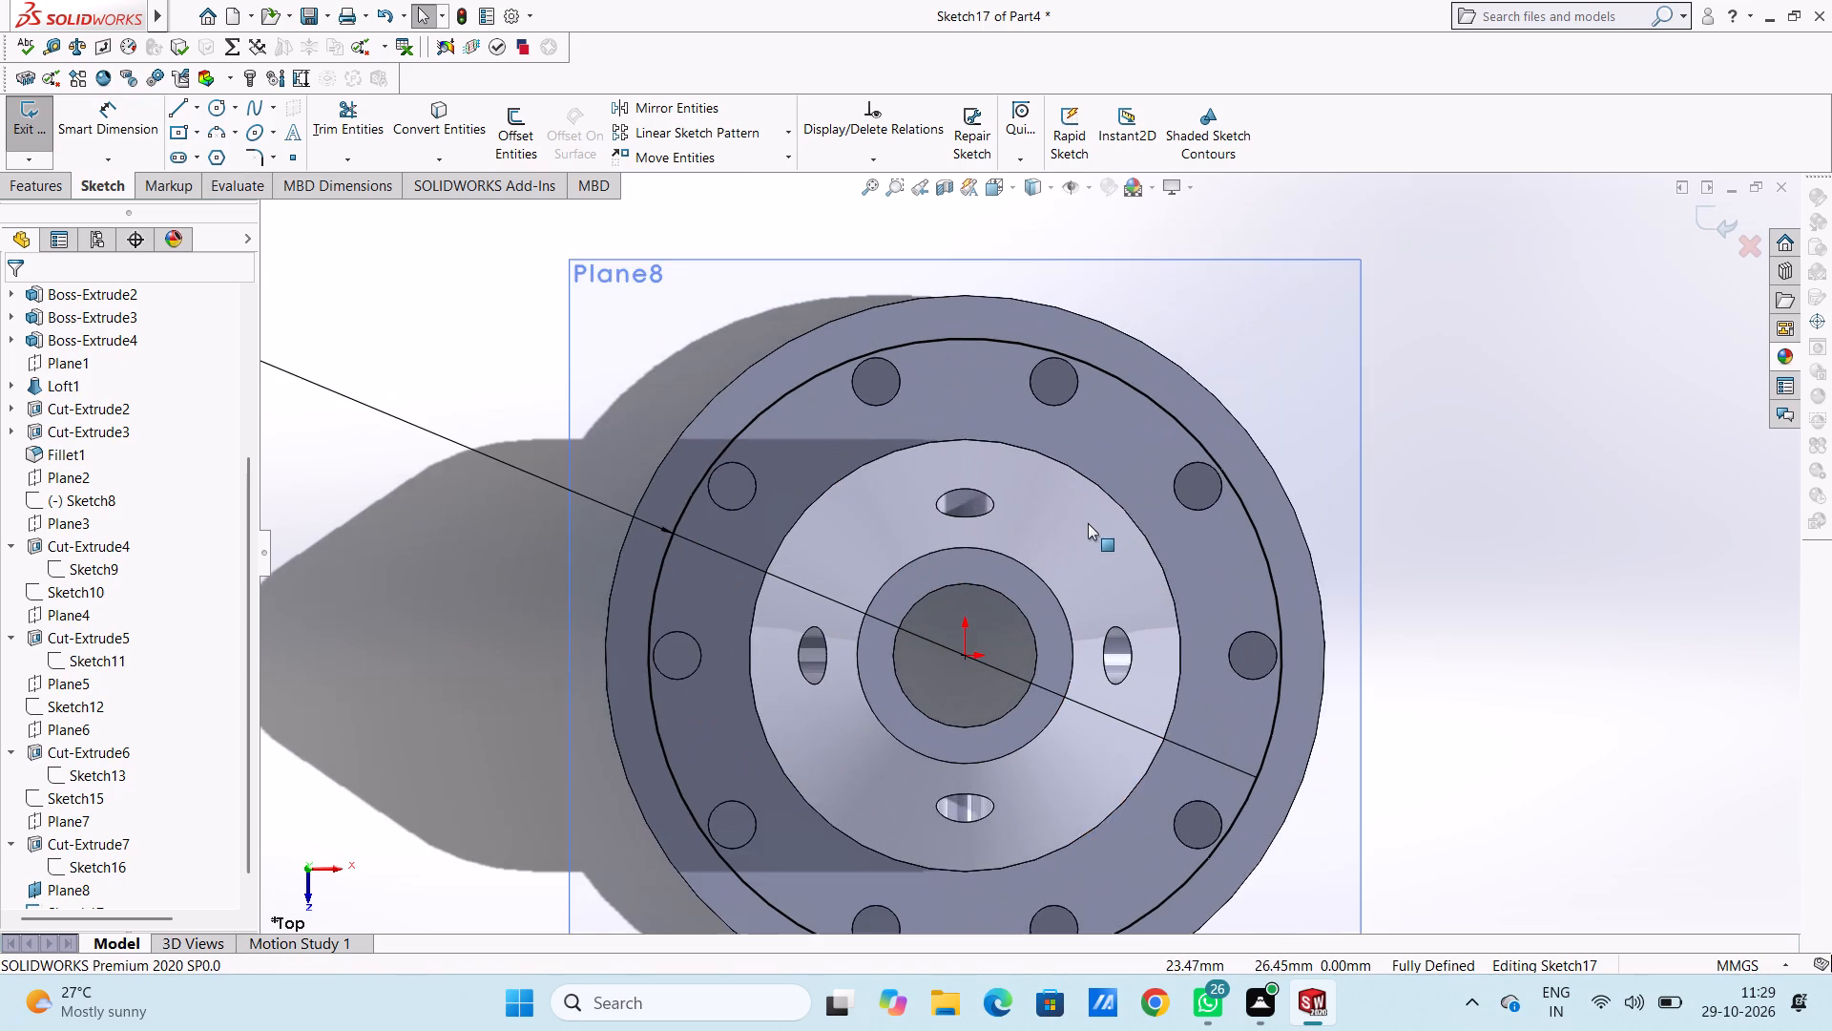
scroll(973, 409, up, 2)
scroll(954, 471, down, 3)
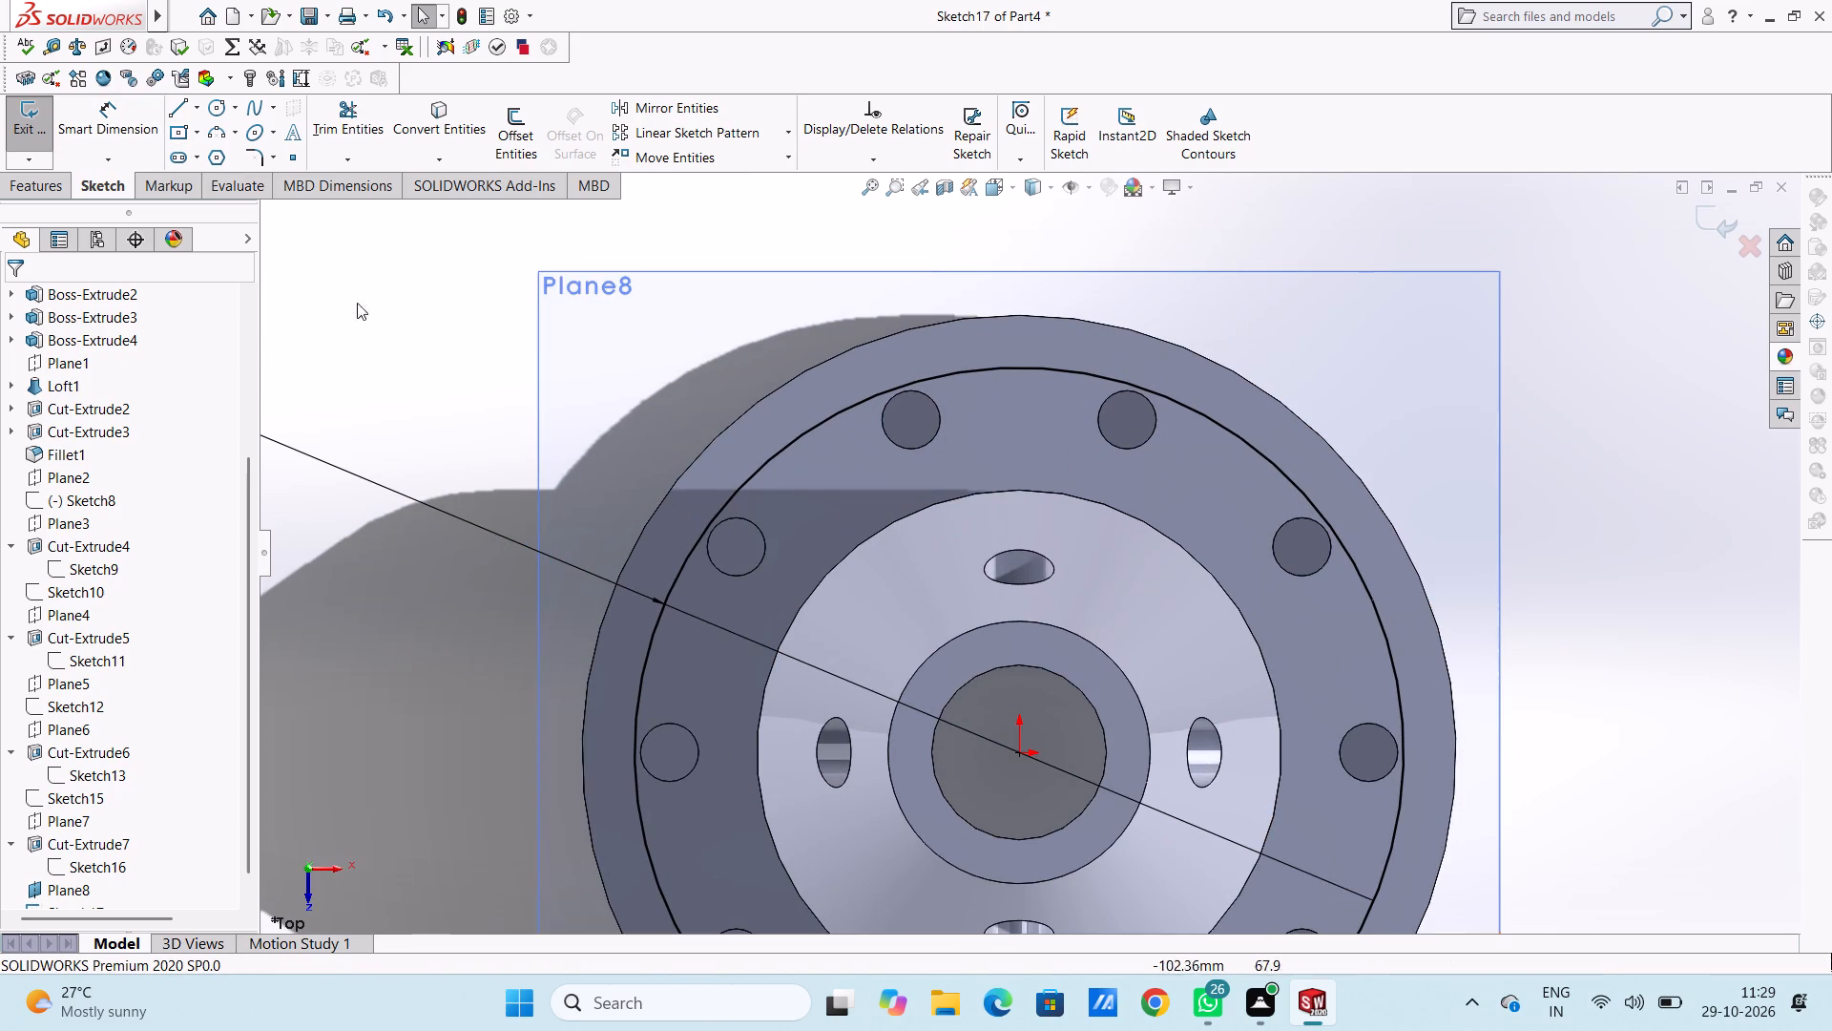
click(181, 105)
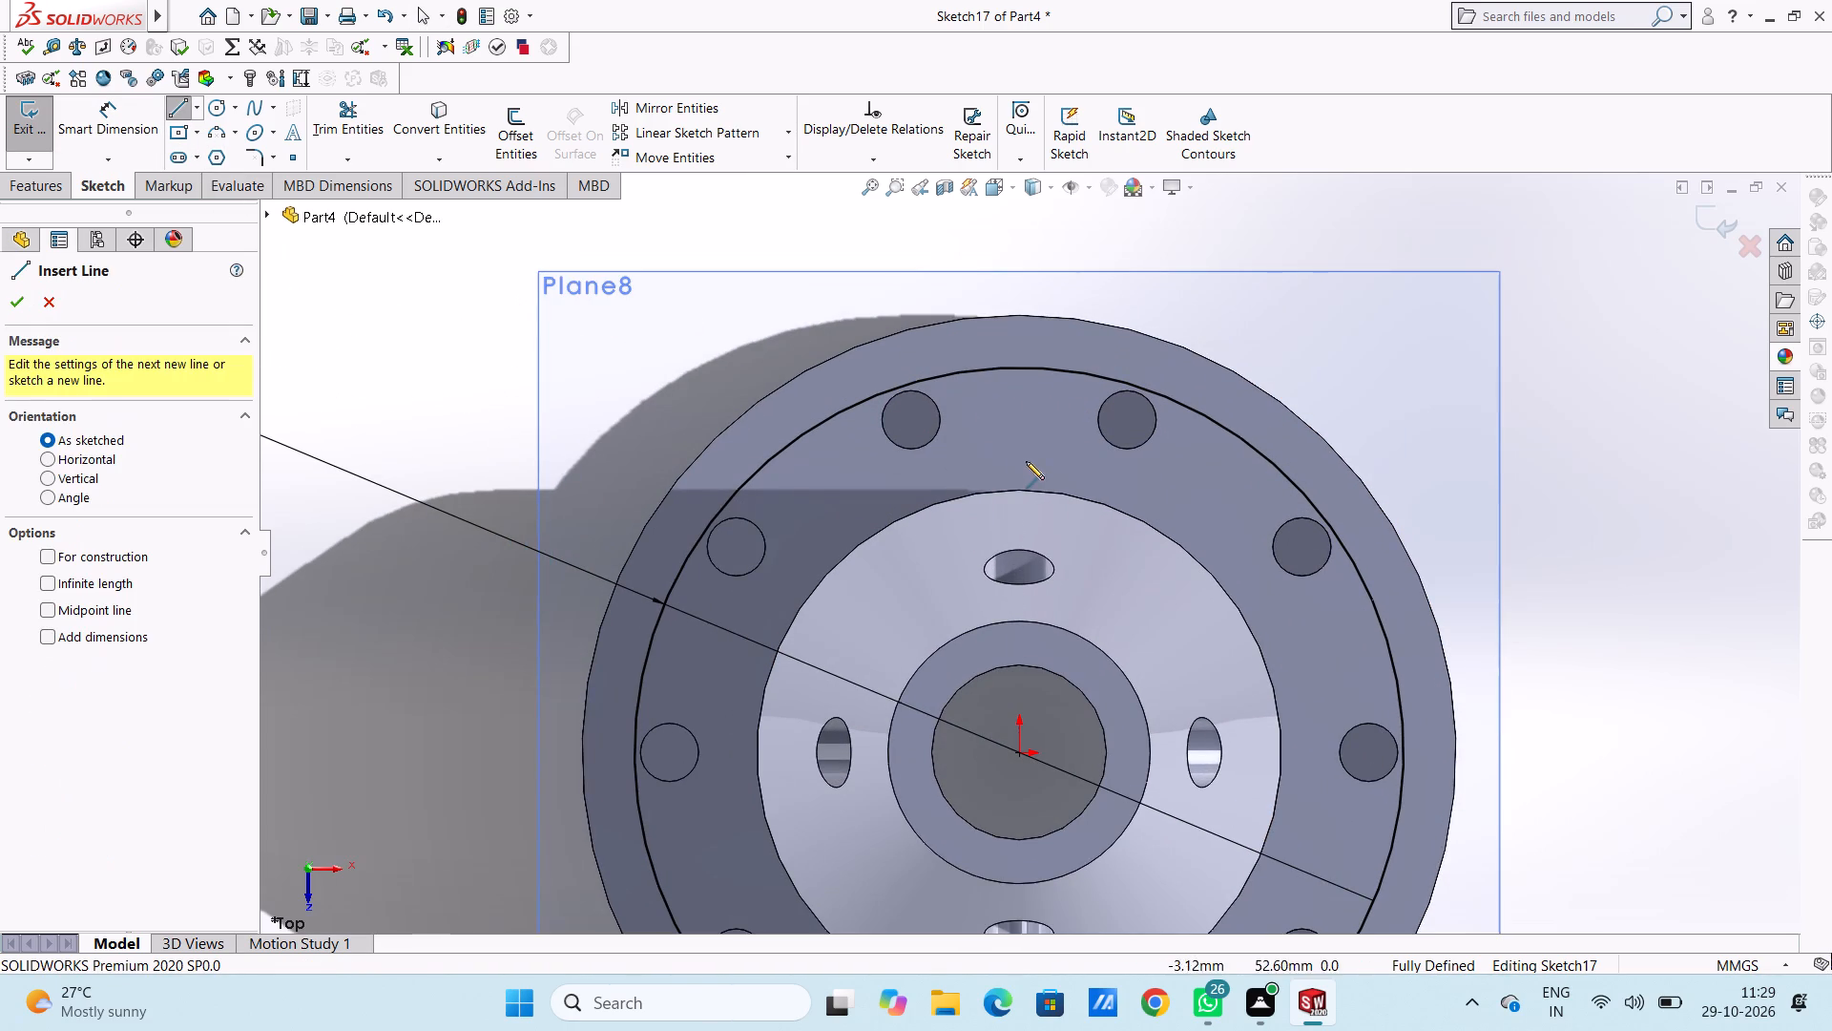
click(1019, 487)
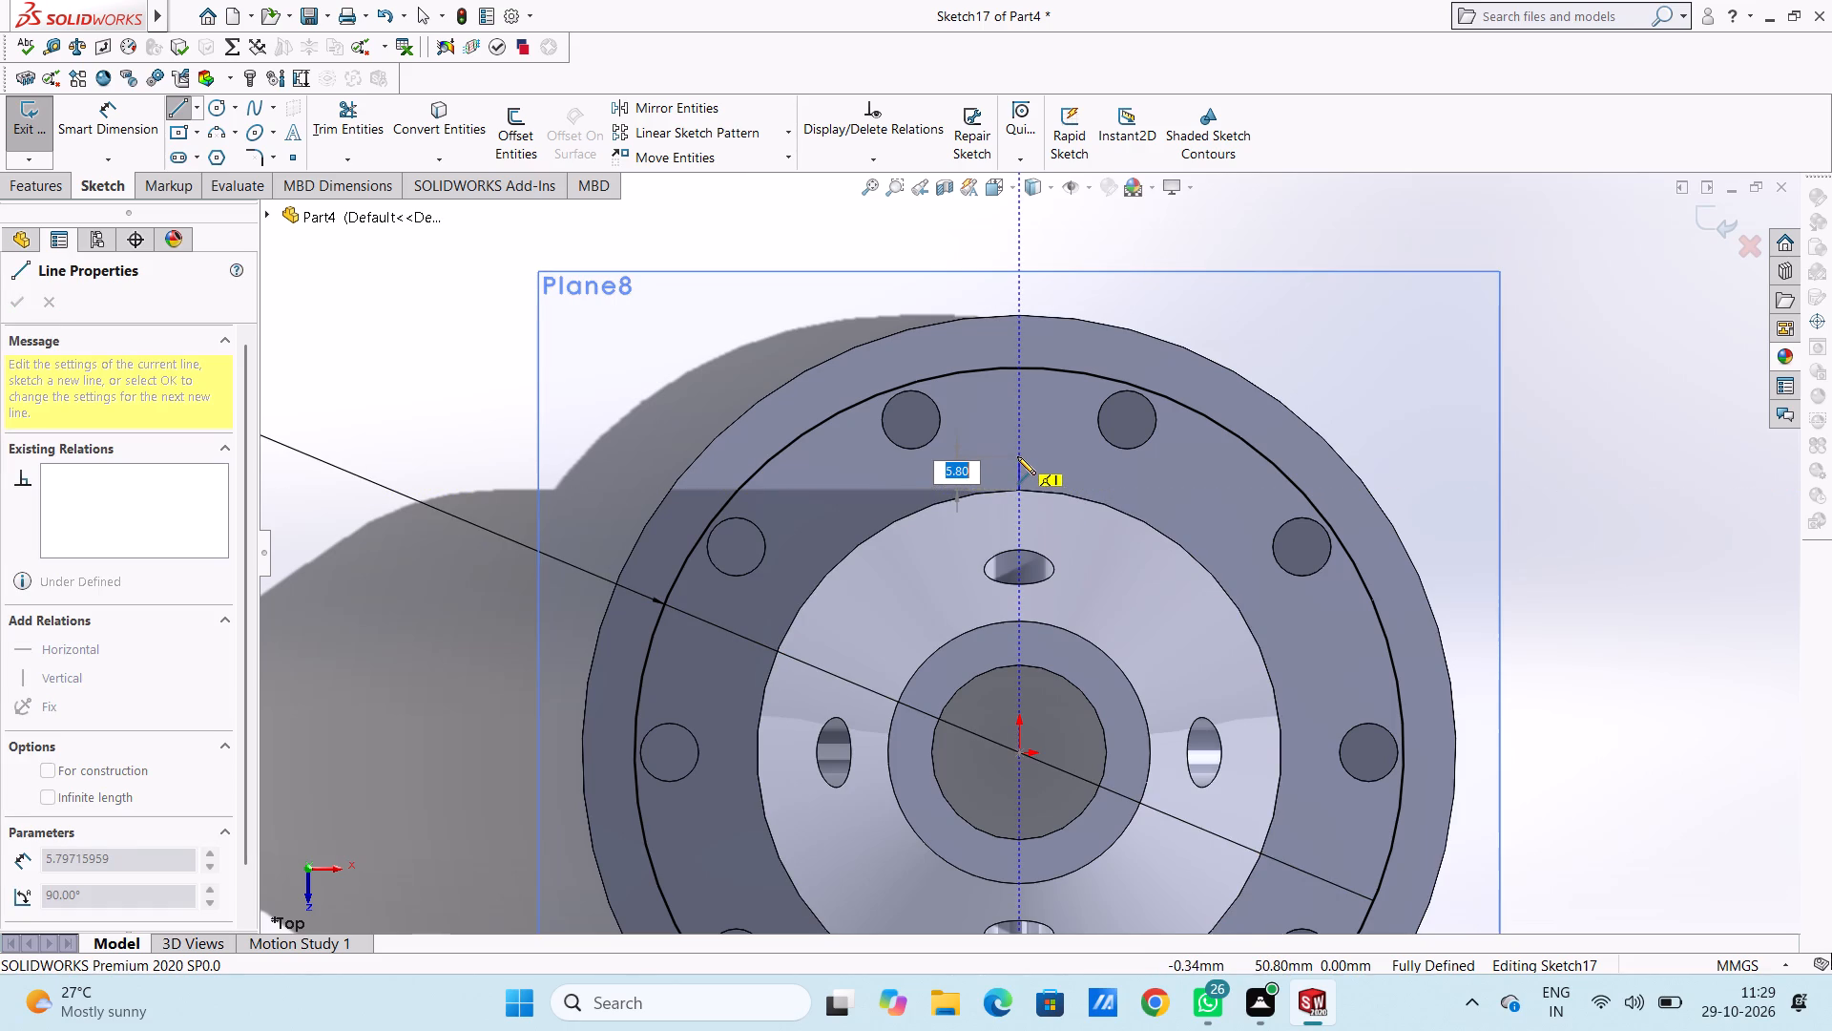
click(1020, 368)
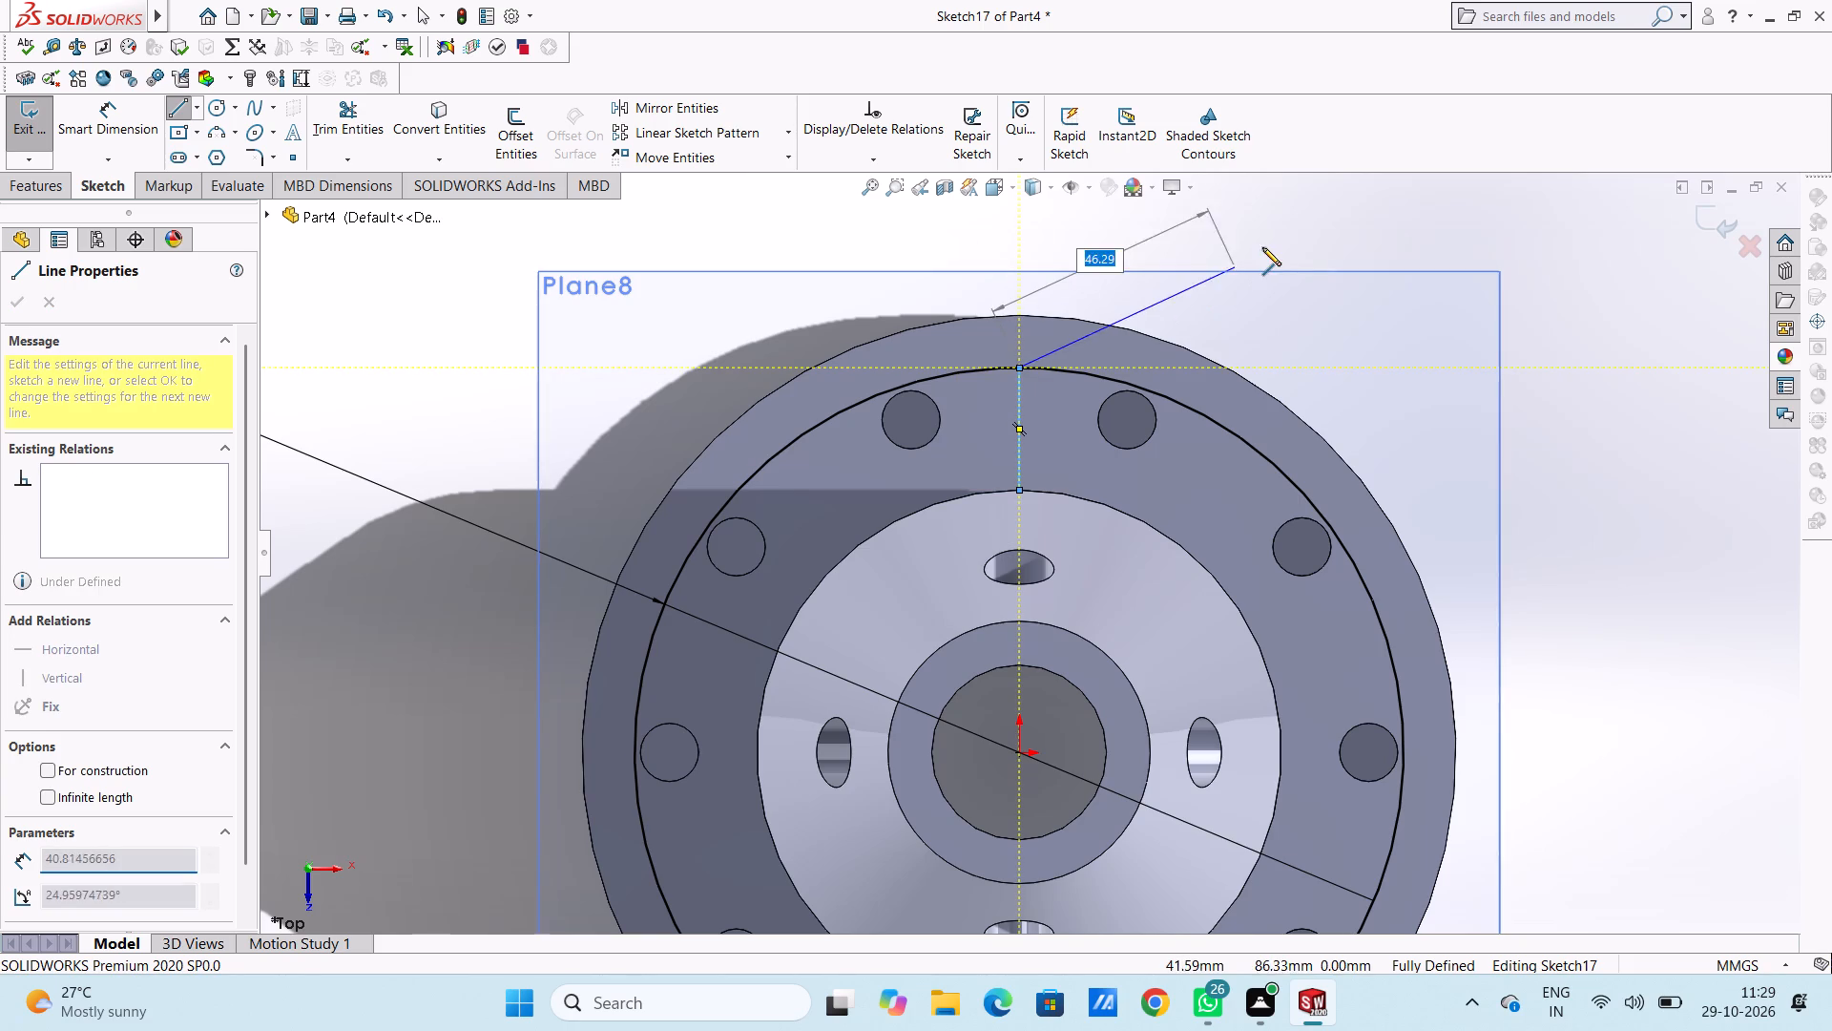
right_click(1267, 239)
double_click(1280, 250)
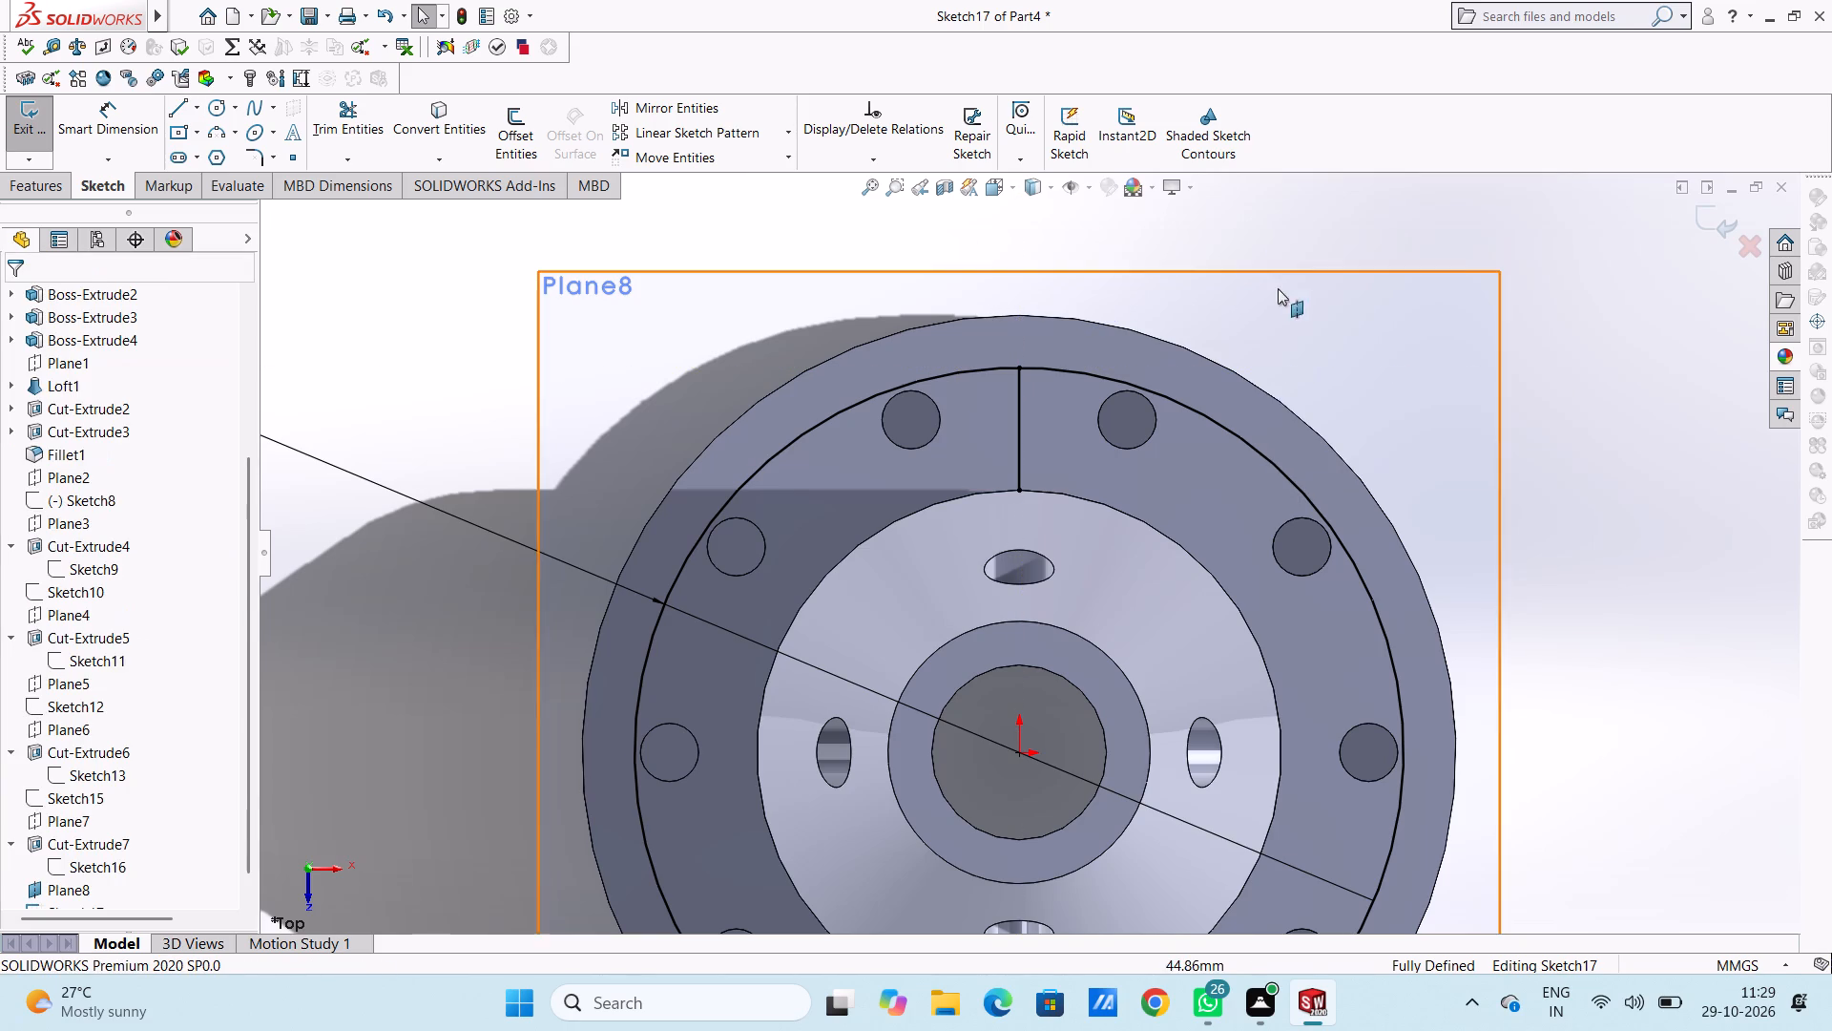
Sketch a circle of radius 45 mm centred on the origin, coinciding with the hub's outer edge.
scroll(1259, 496, up, 4)
scroll(1004, 749, down, 2)
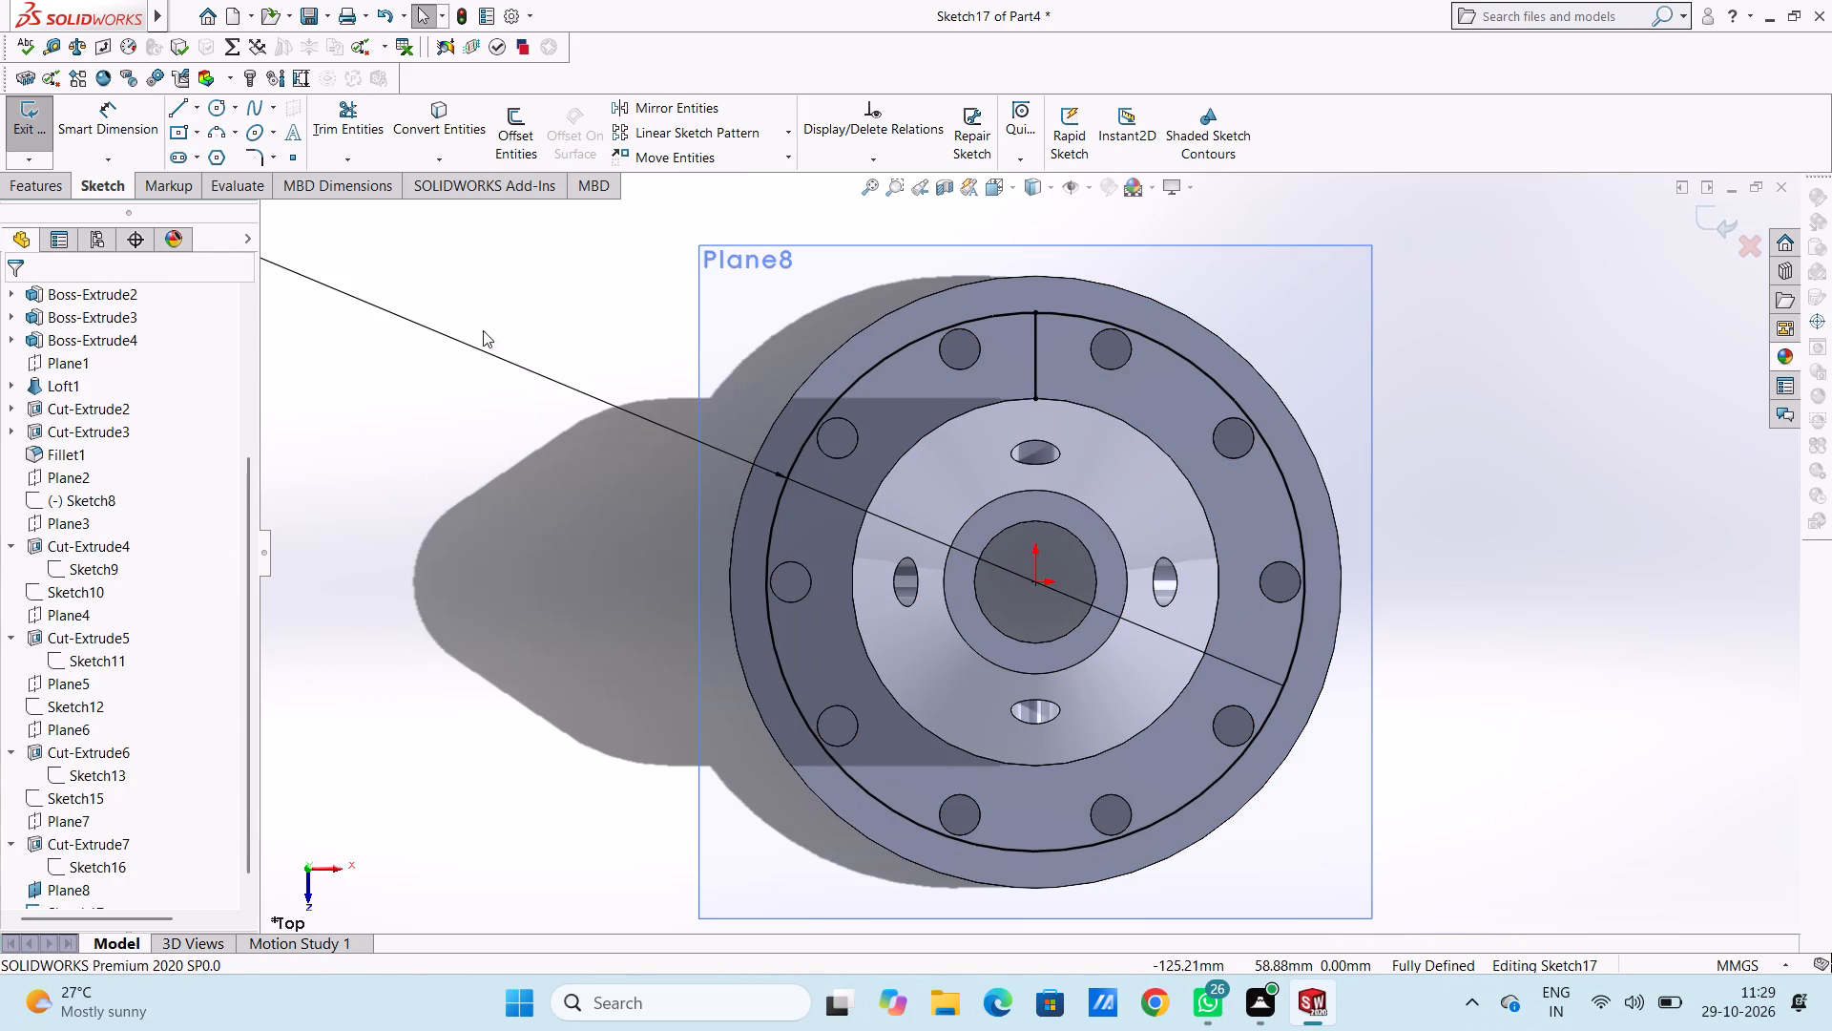
click(211, 112)
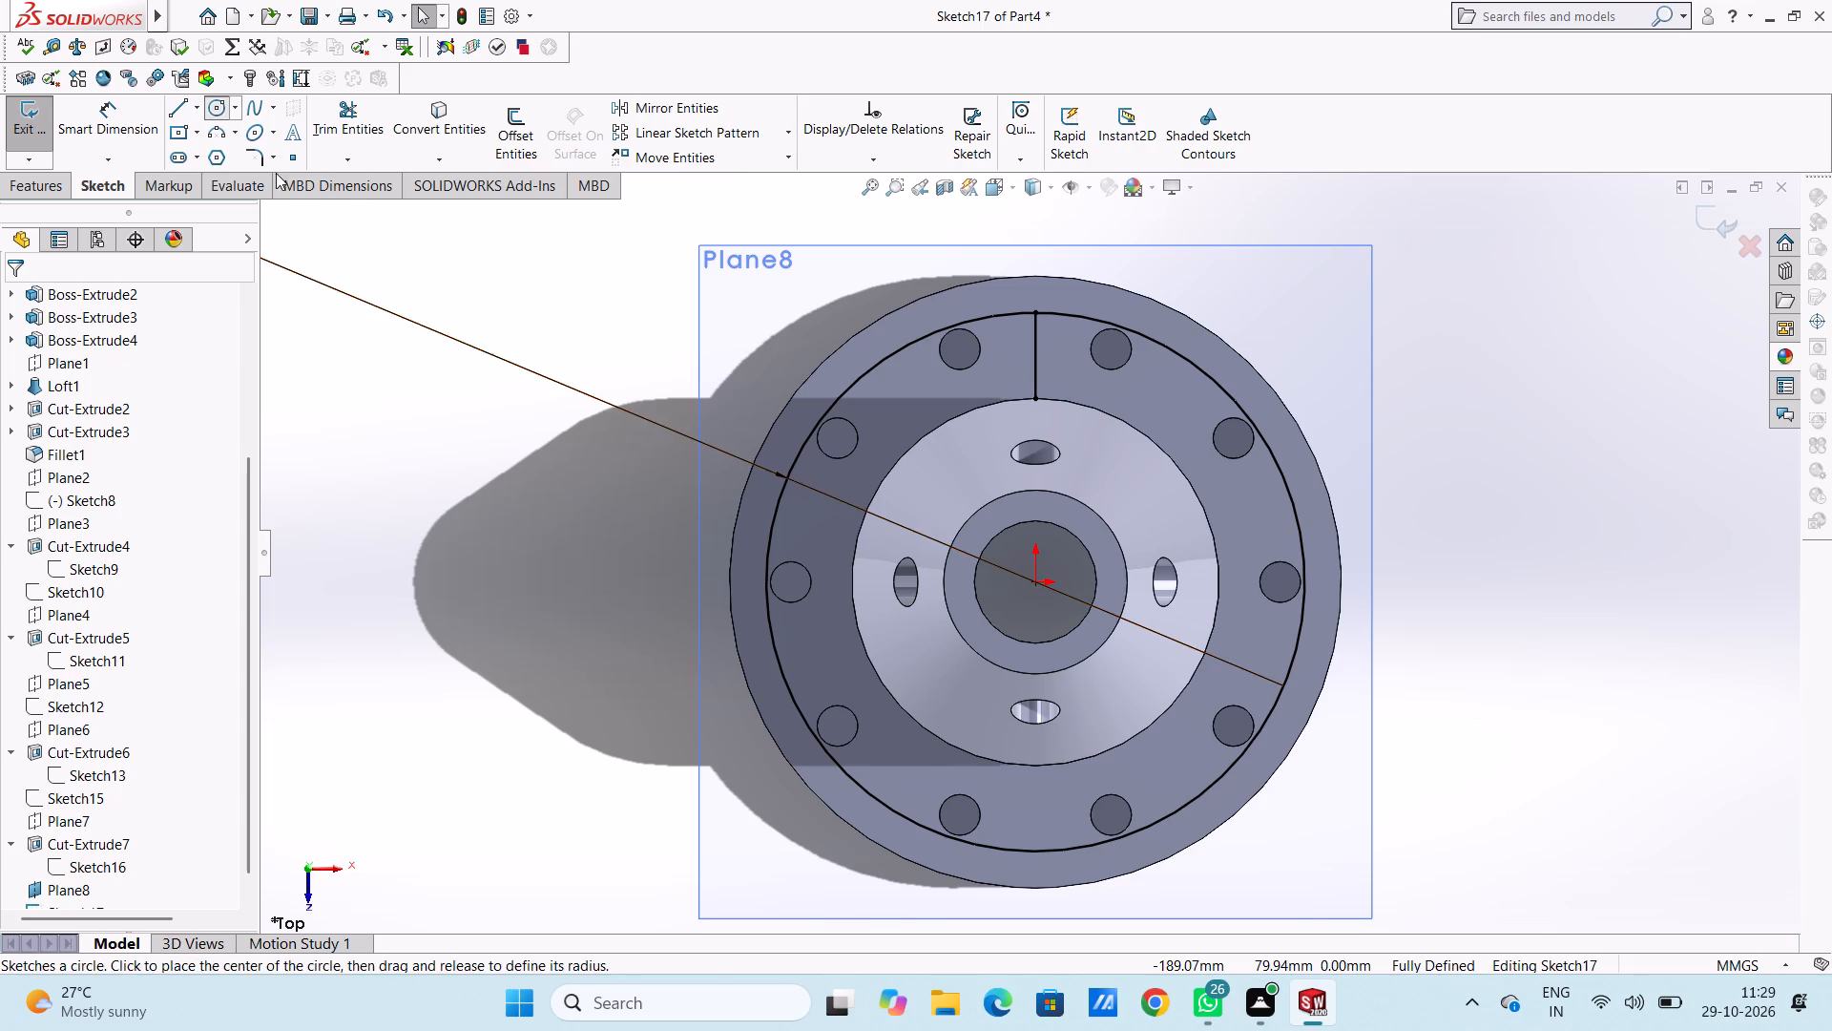
click(1036, 580)
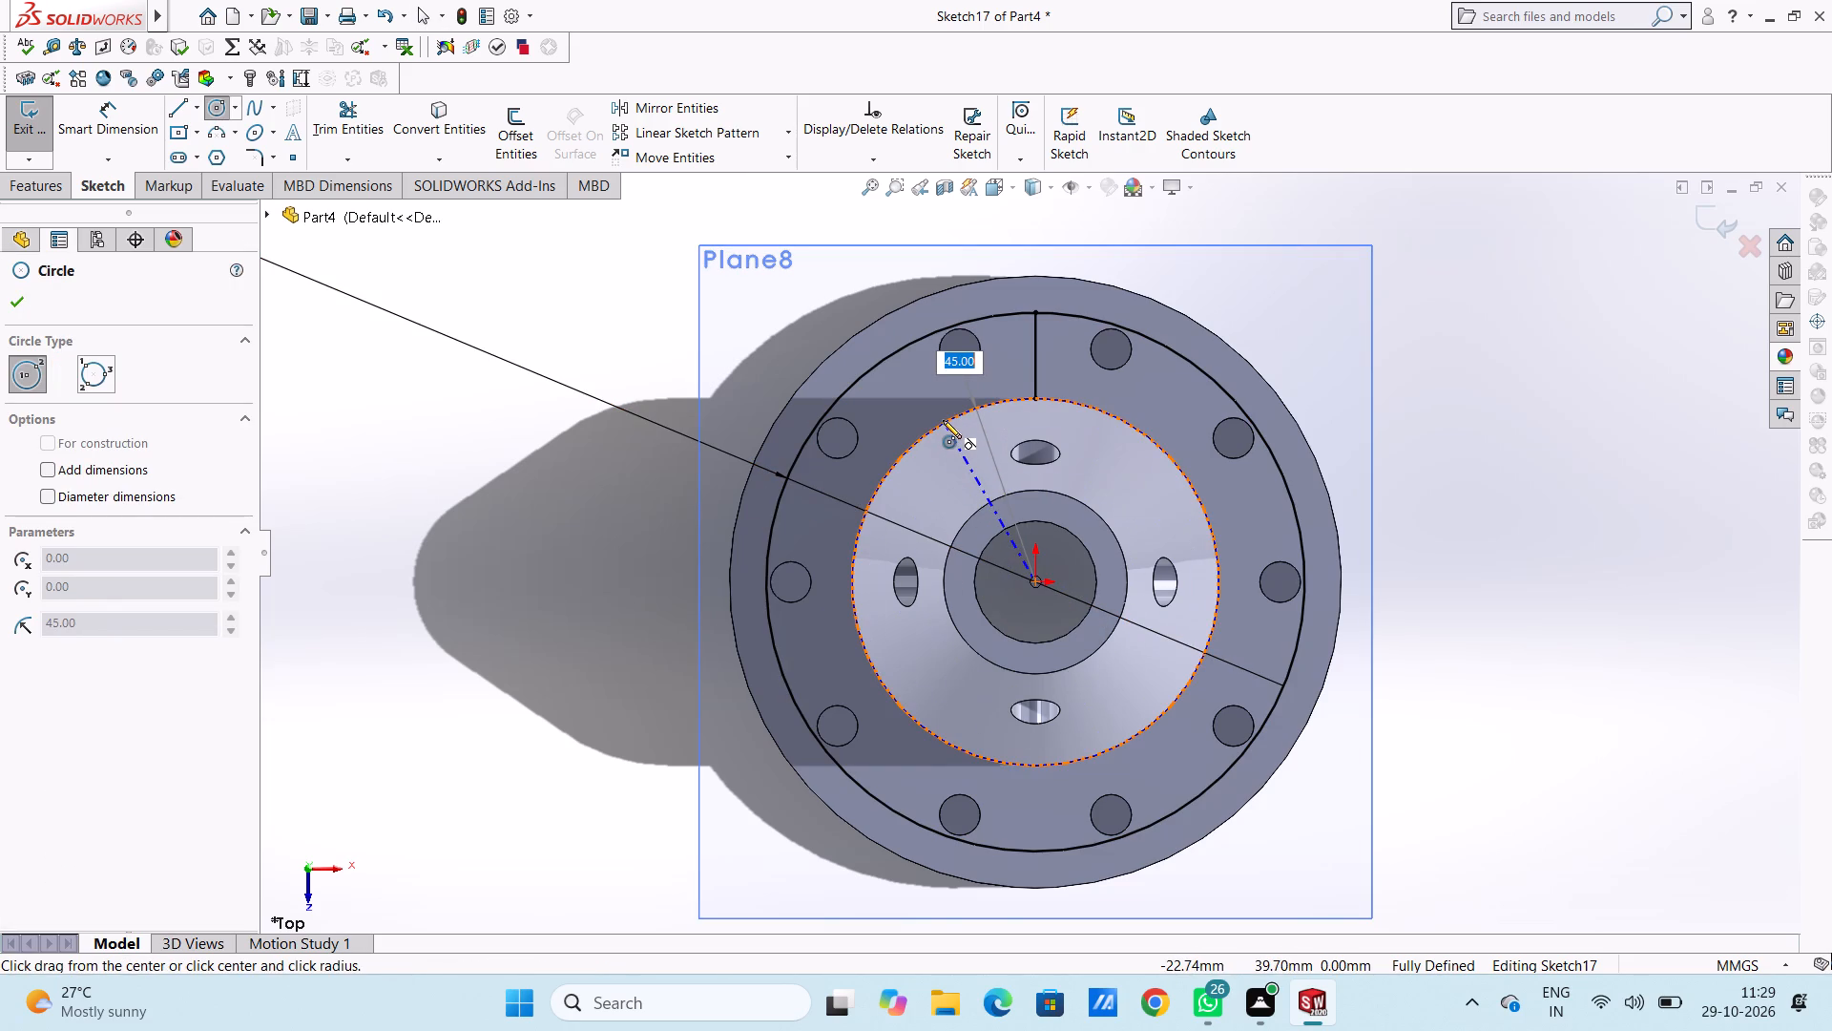
click(944, 420)
right_click(587, 290)
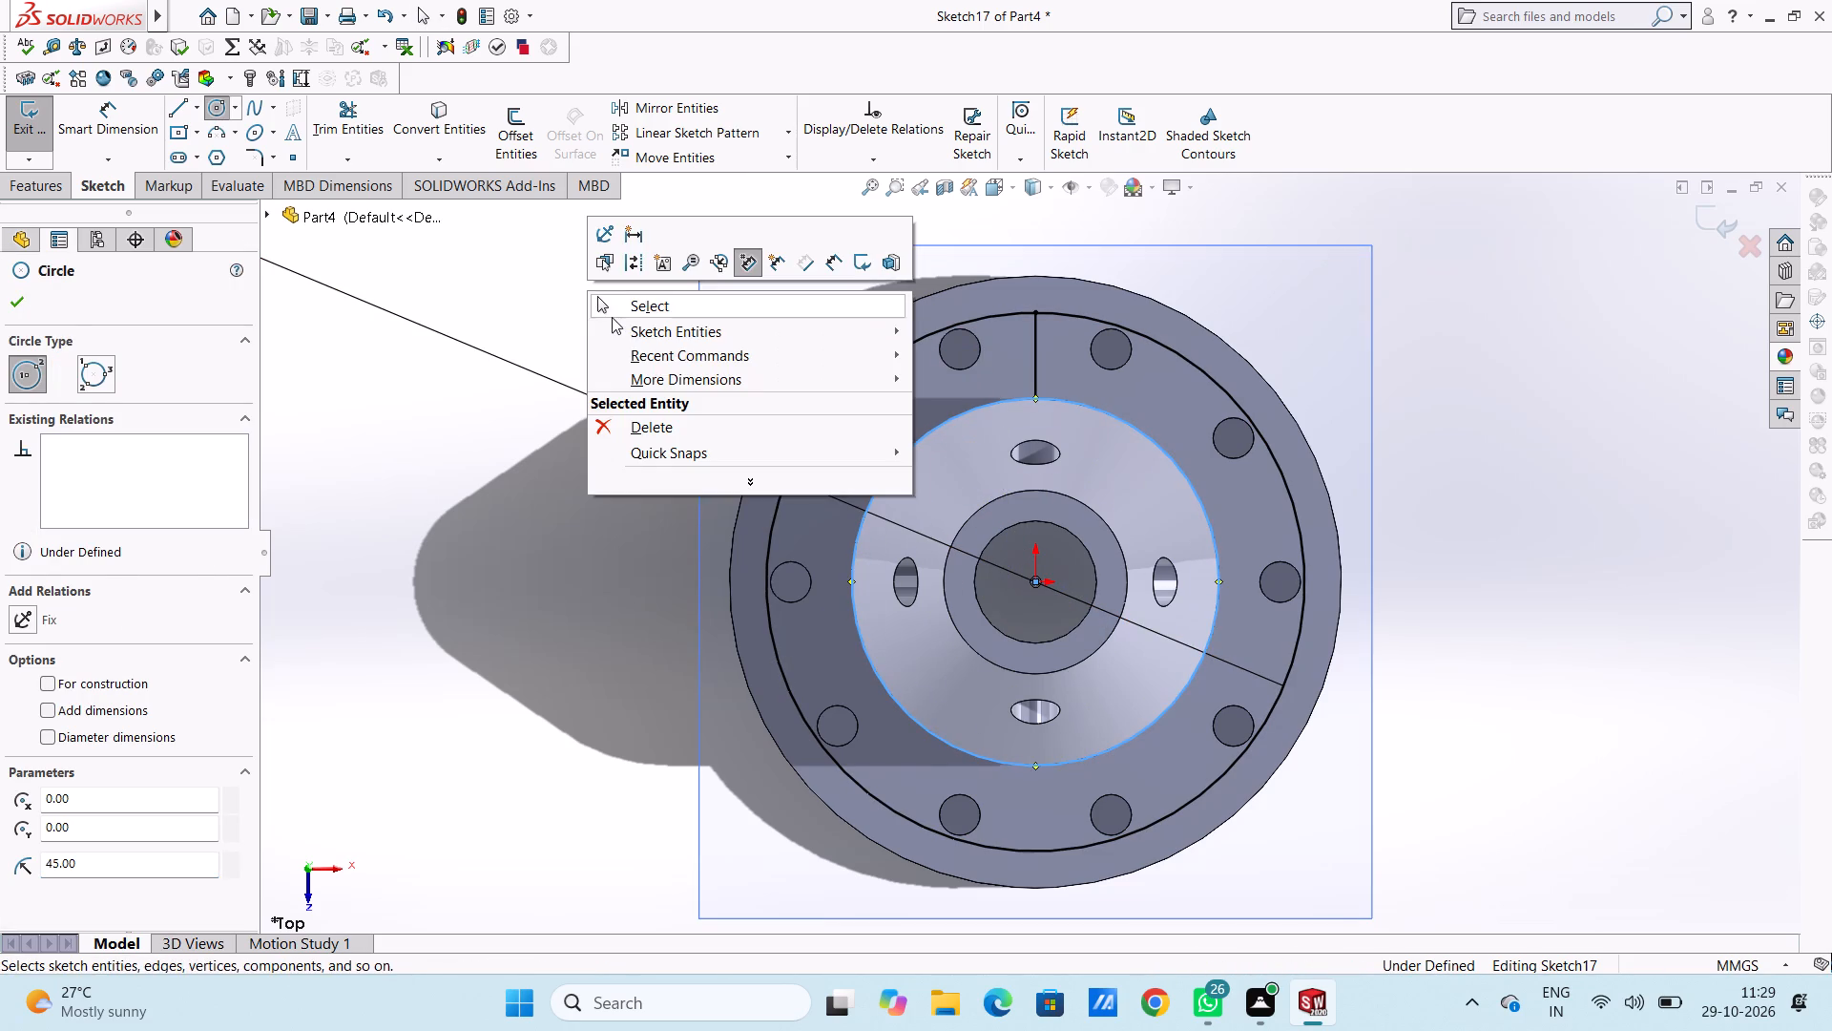
click(612, 317)
click(538, 355)
Add a diameter dimension to the inner 45 mm radius sketch circle.
click(120, 116)
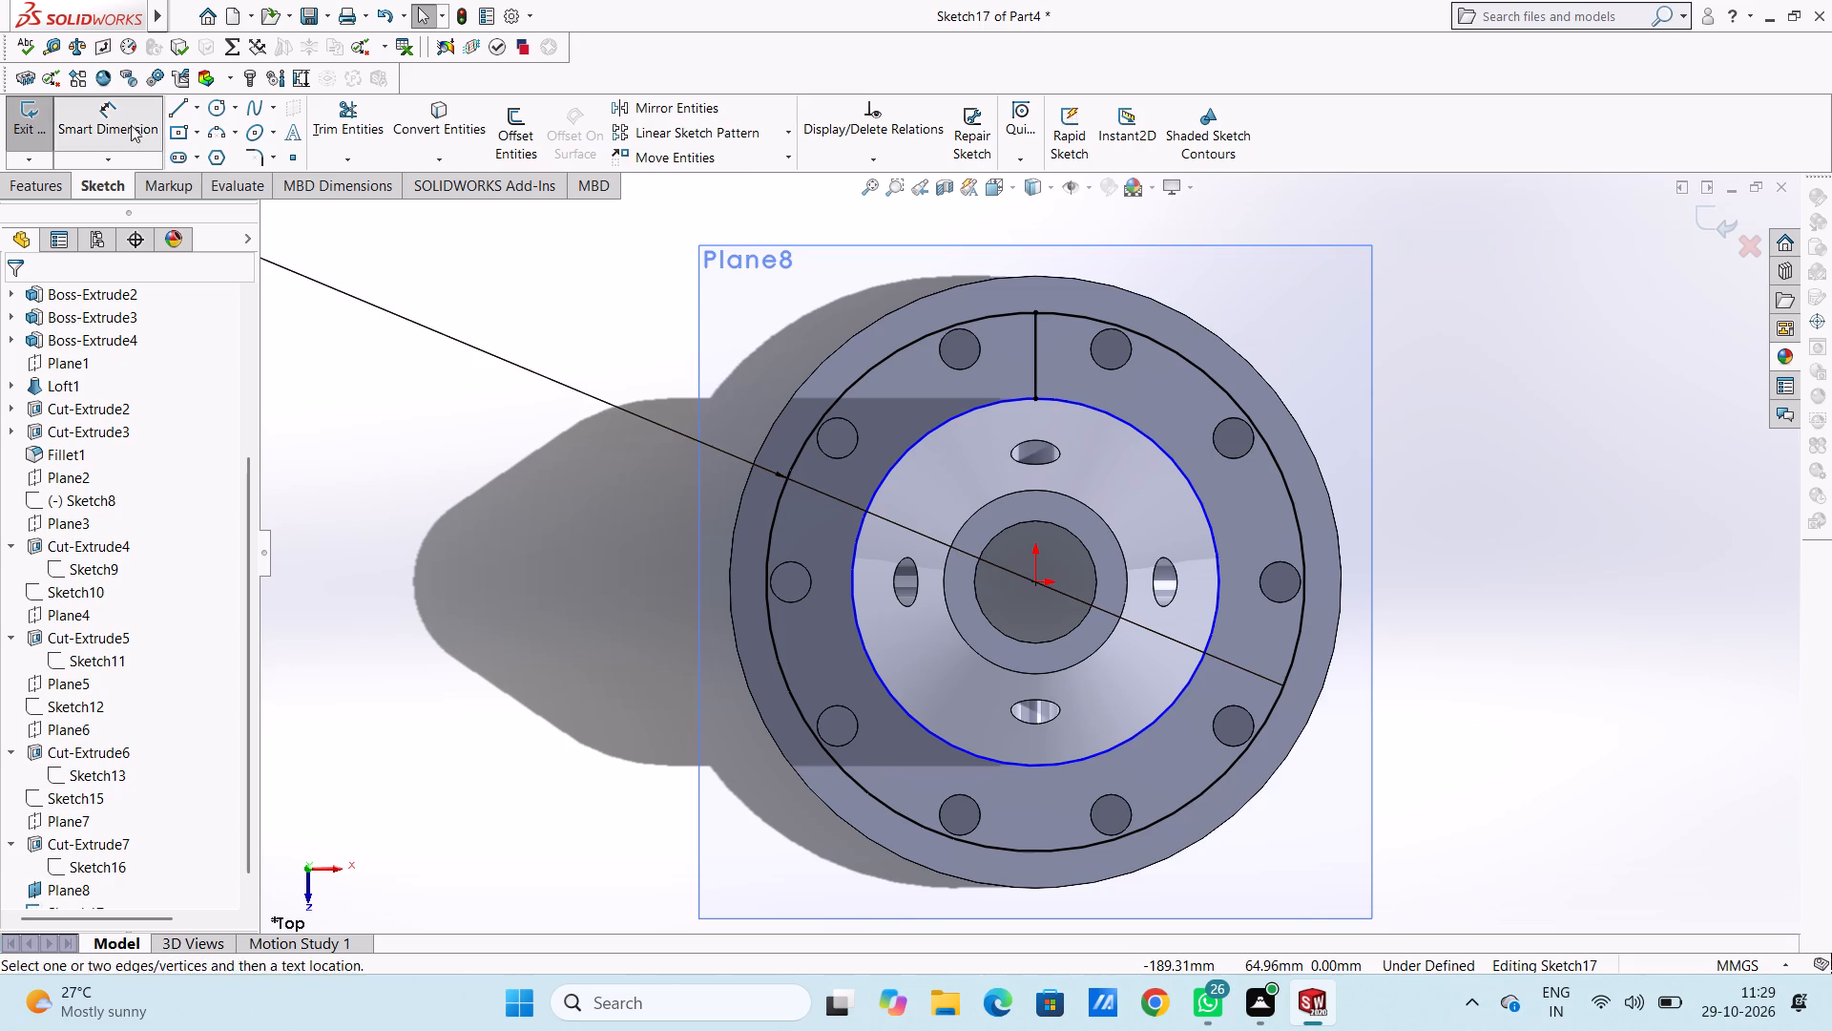
click(883, 488)
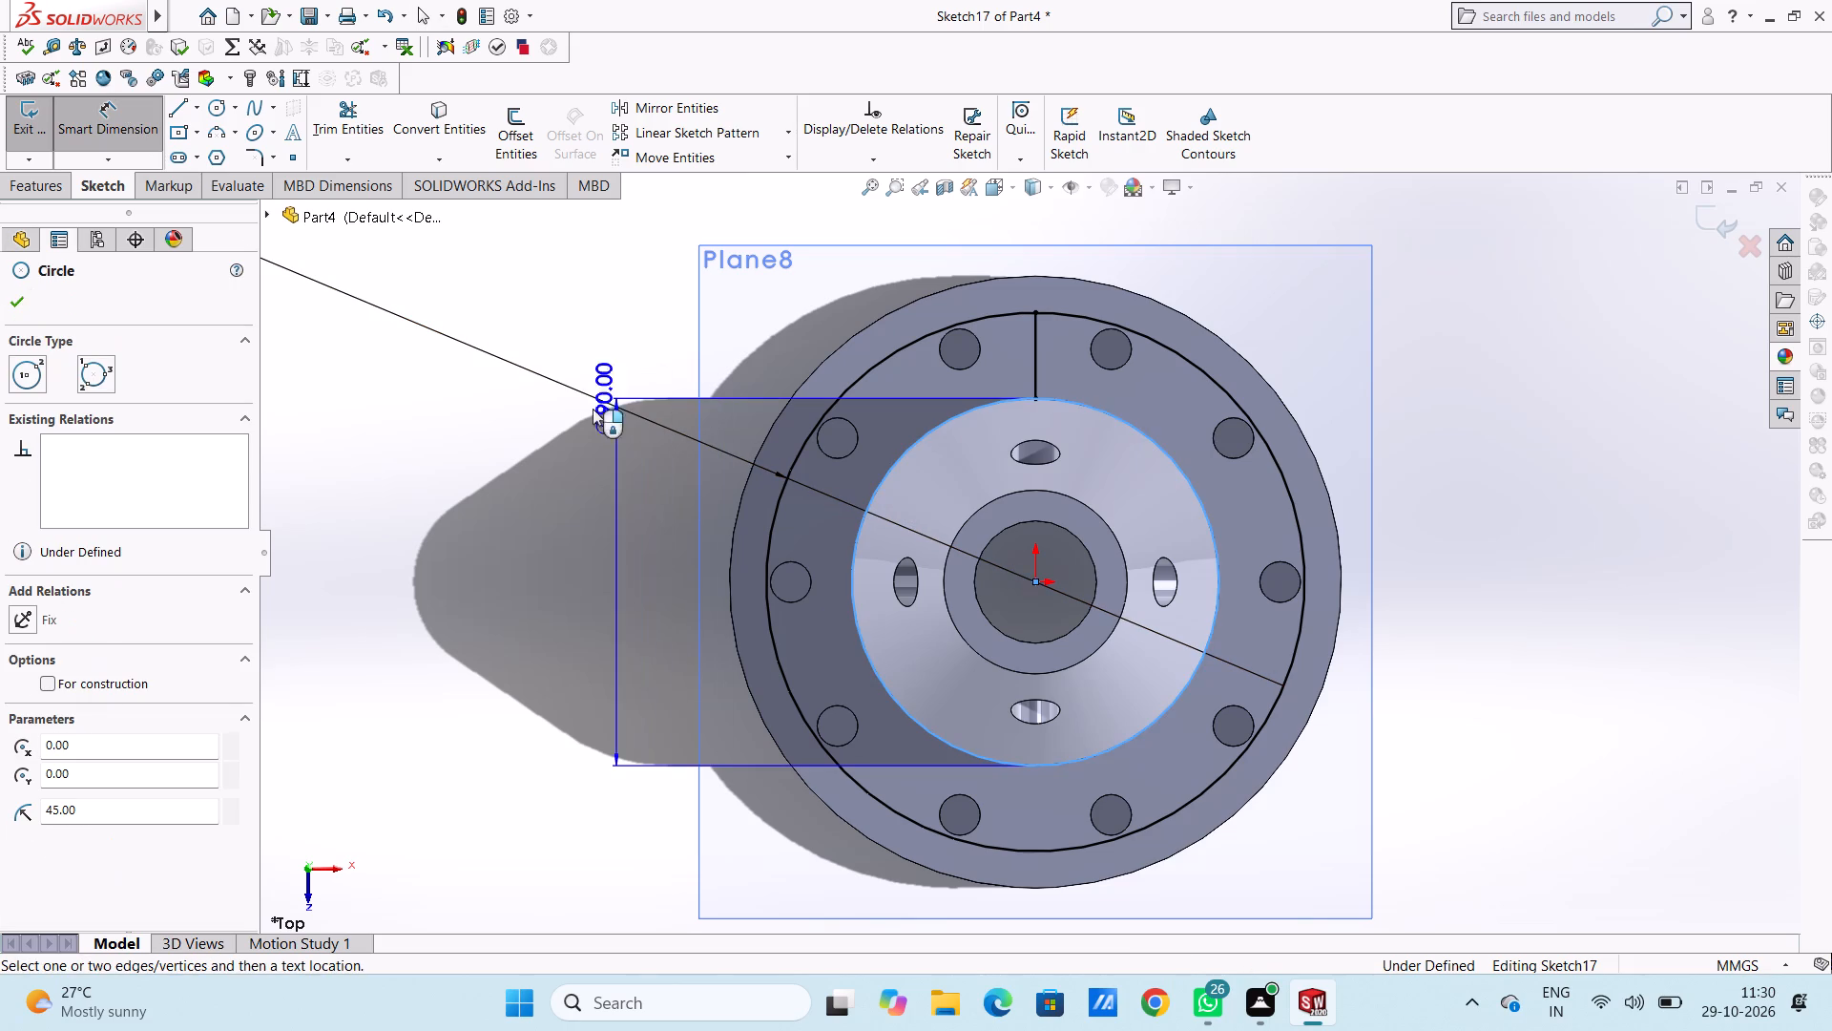
click(564, 287)
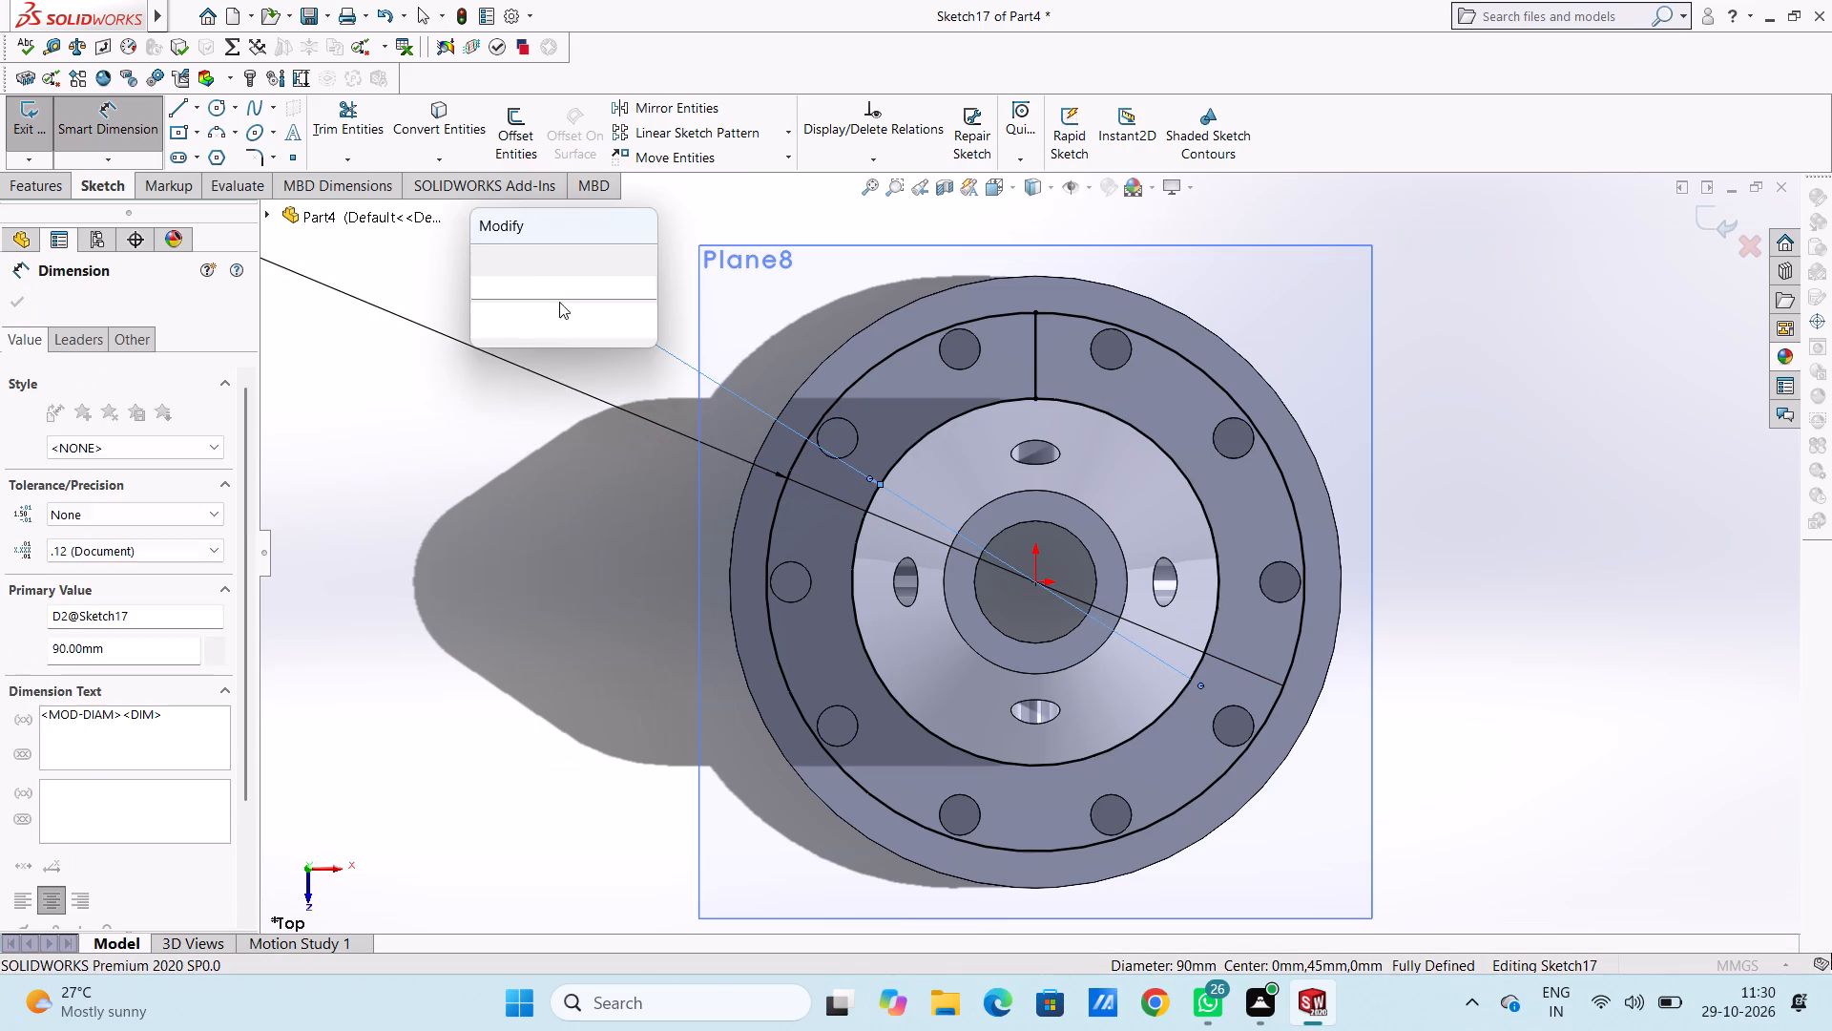
click(478, 259)
click(511, 527)
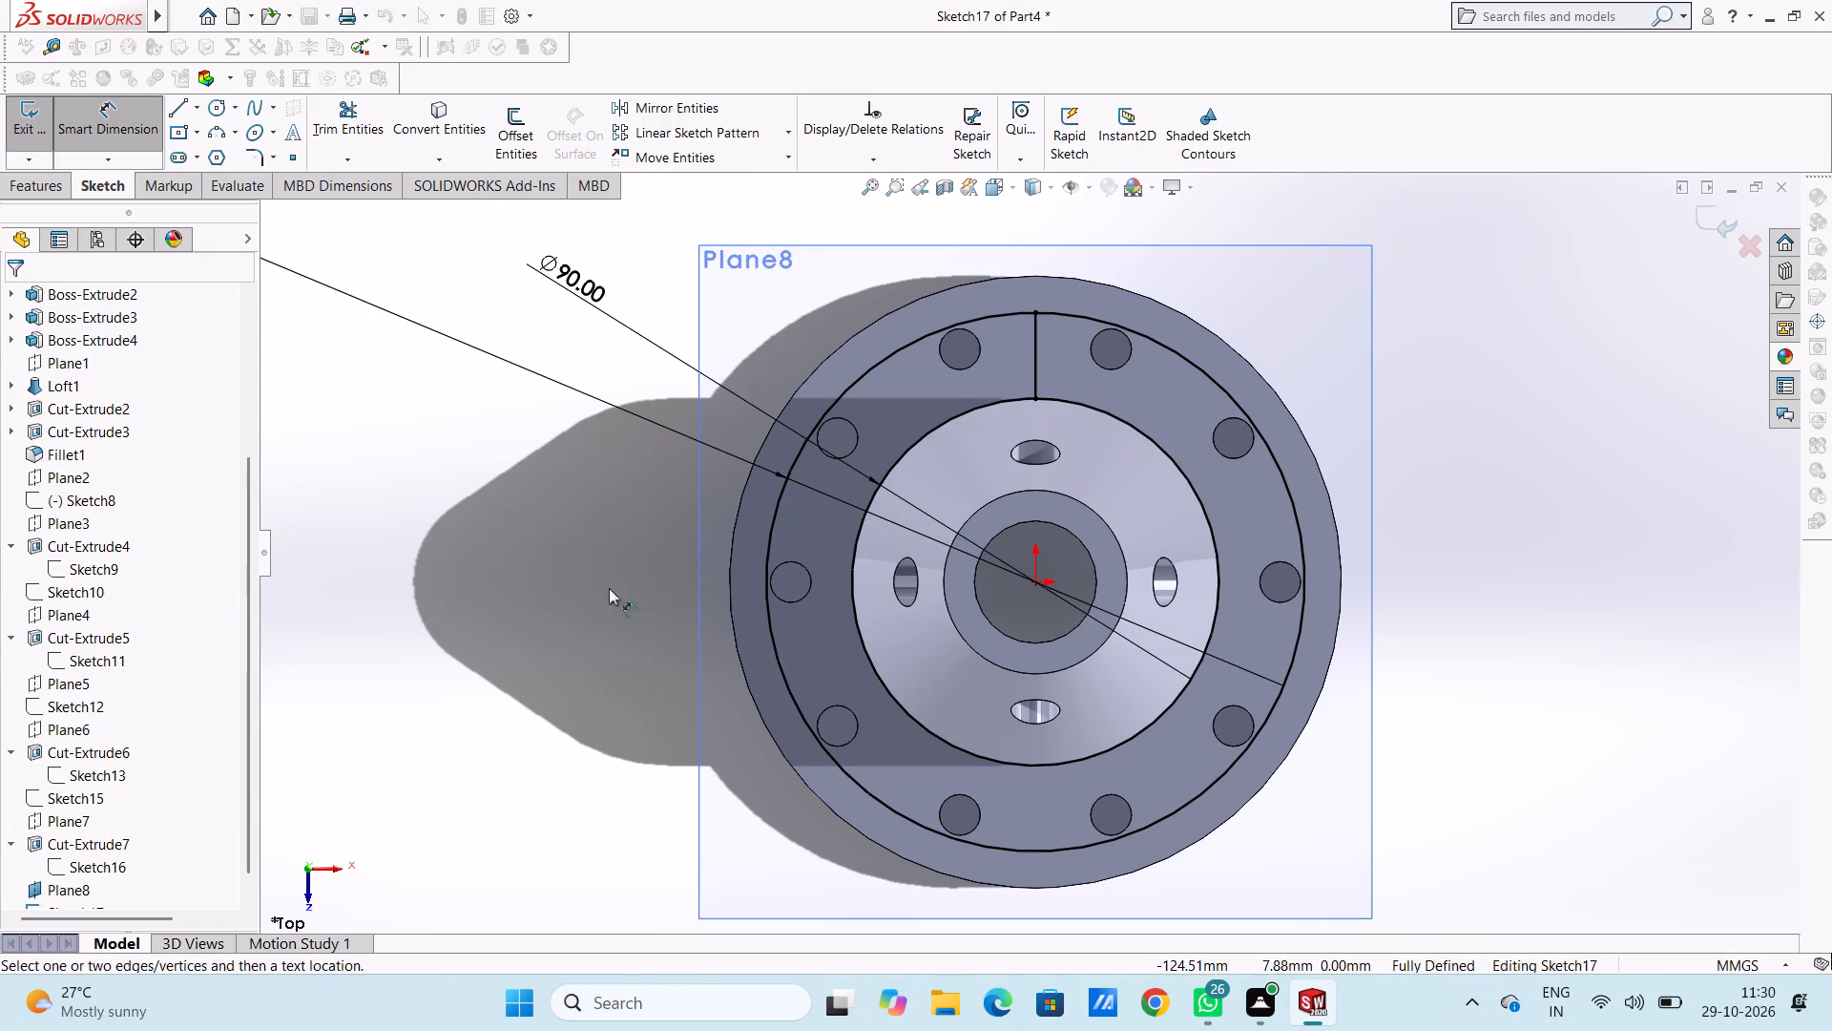
scroll(757, 589, up, 3)
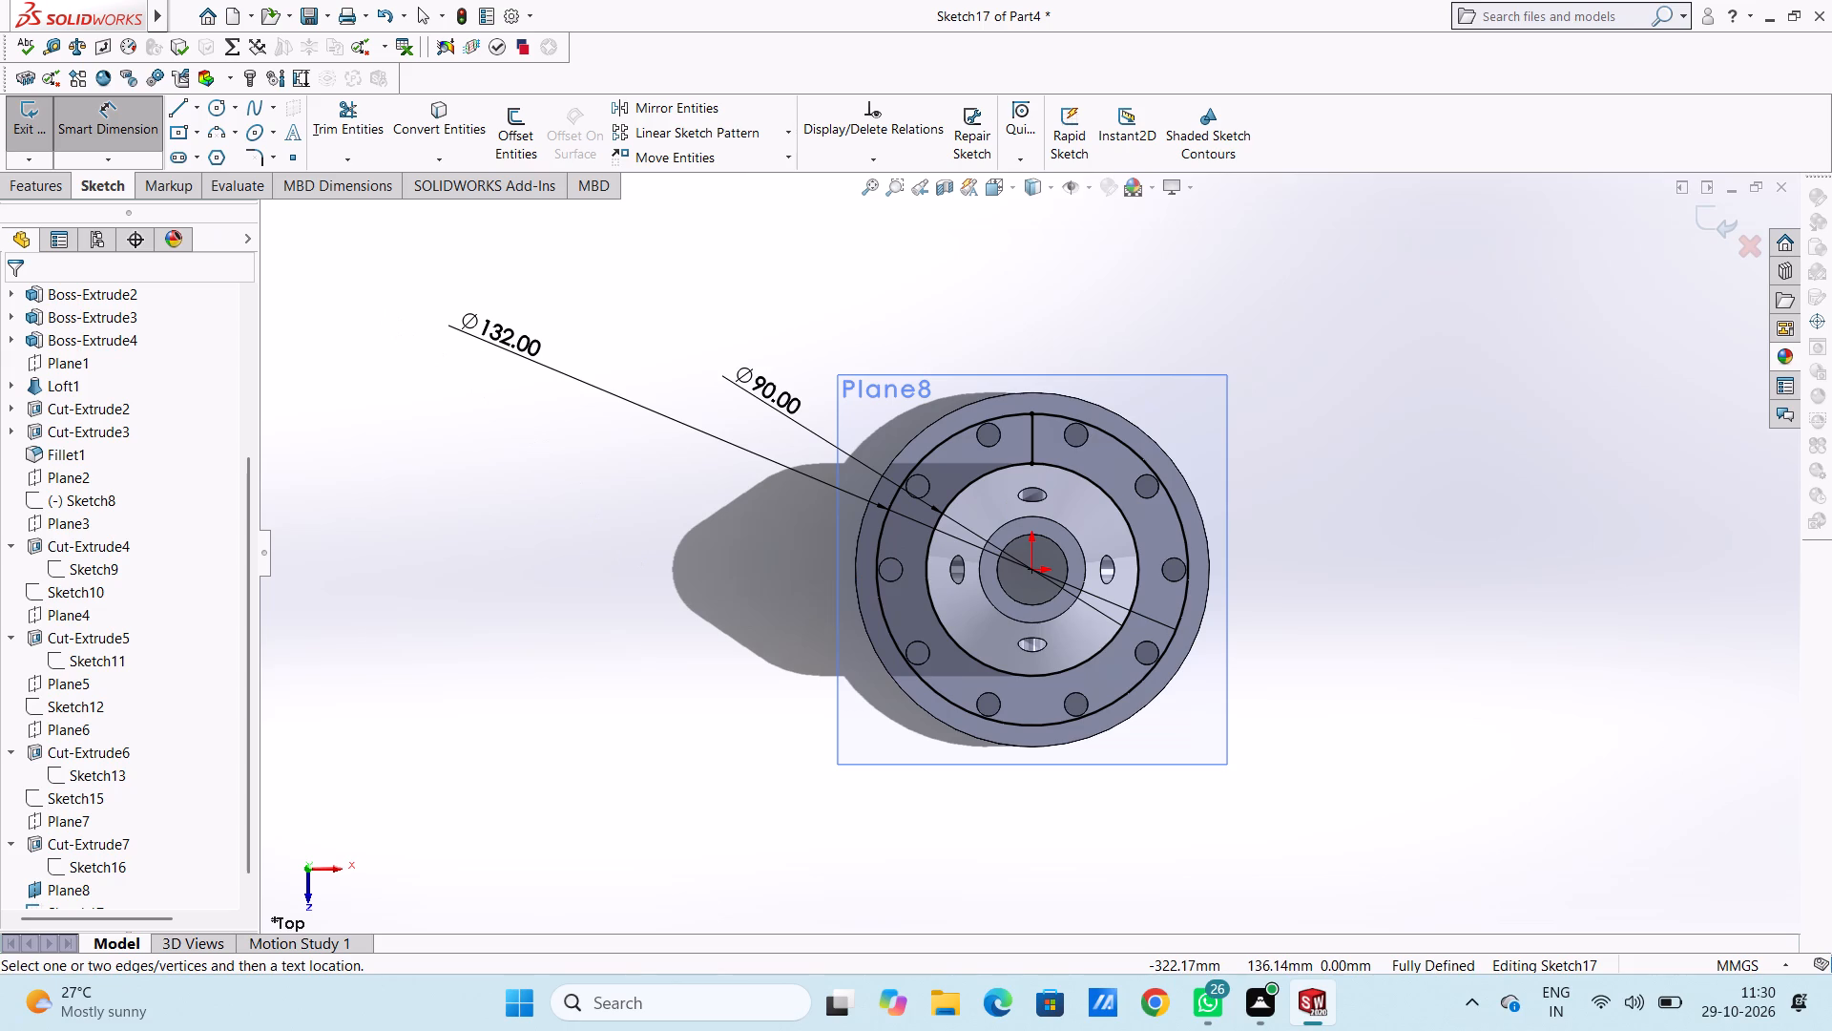
click(127, 143)
Offset the vertical line 1.5 mm to both sides with Offset Entities, keeping dimensions added.
click(509, 129)
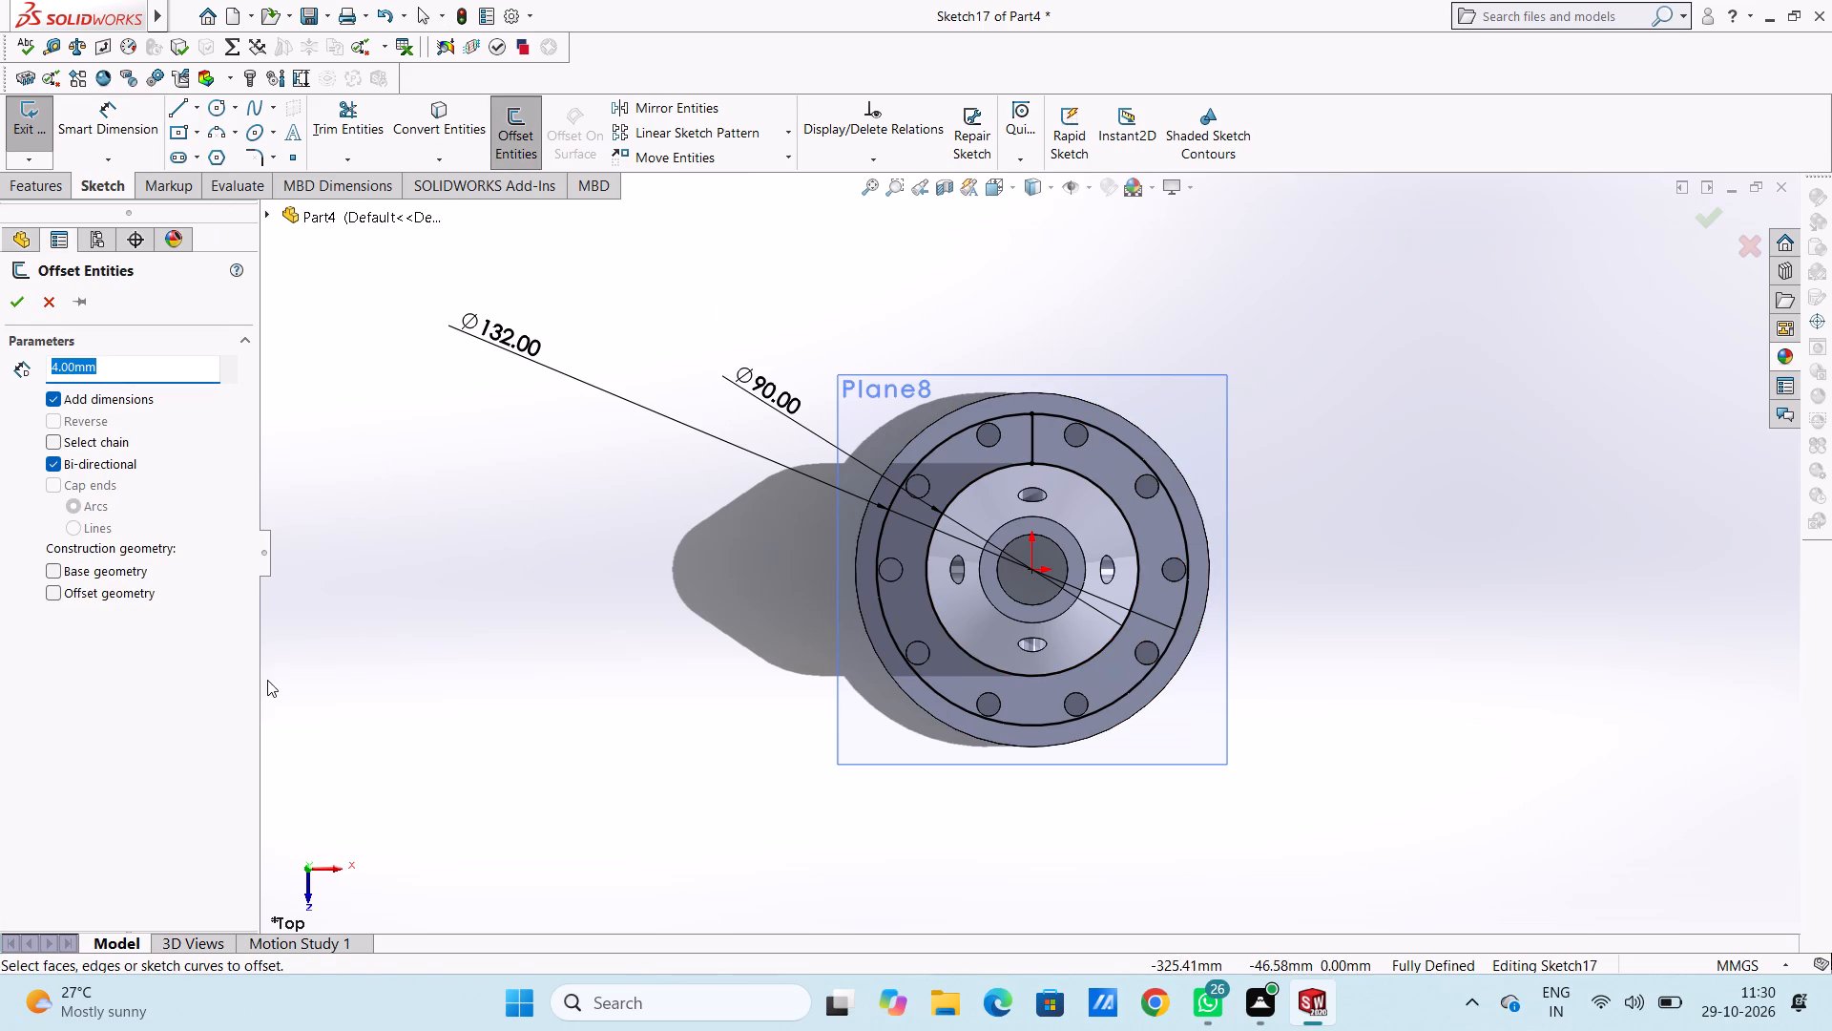
text(1.5)
key(Return)
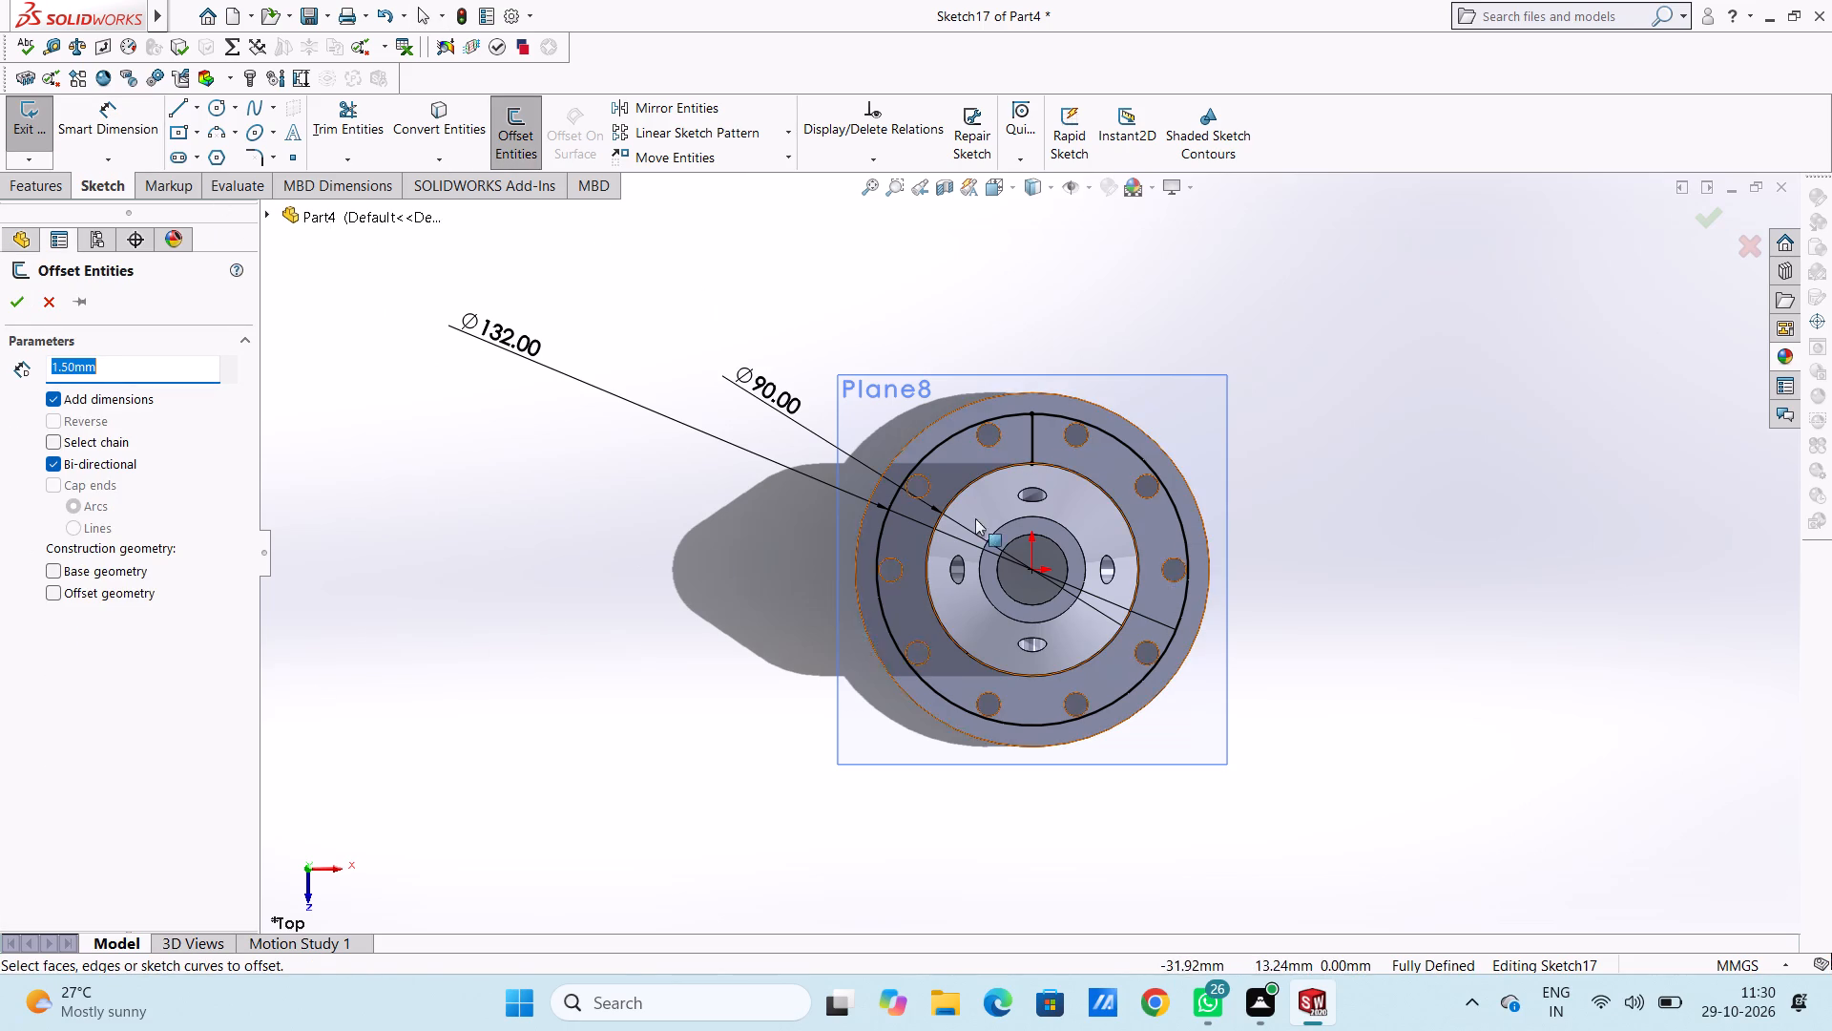
scroll(989, 500, down, 4)
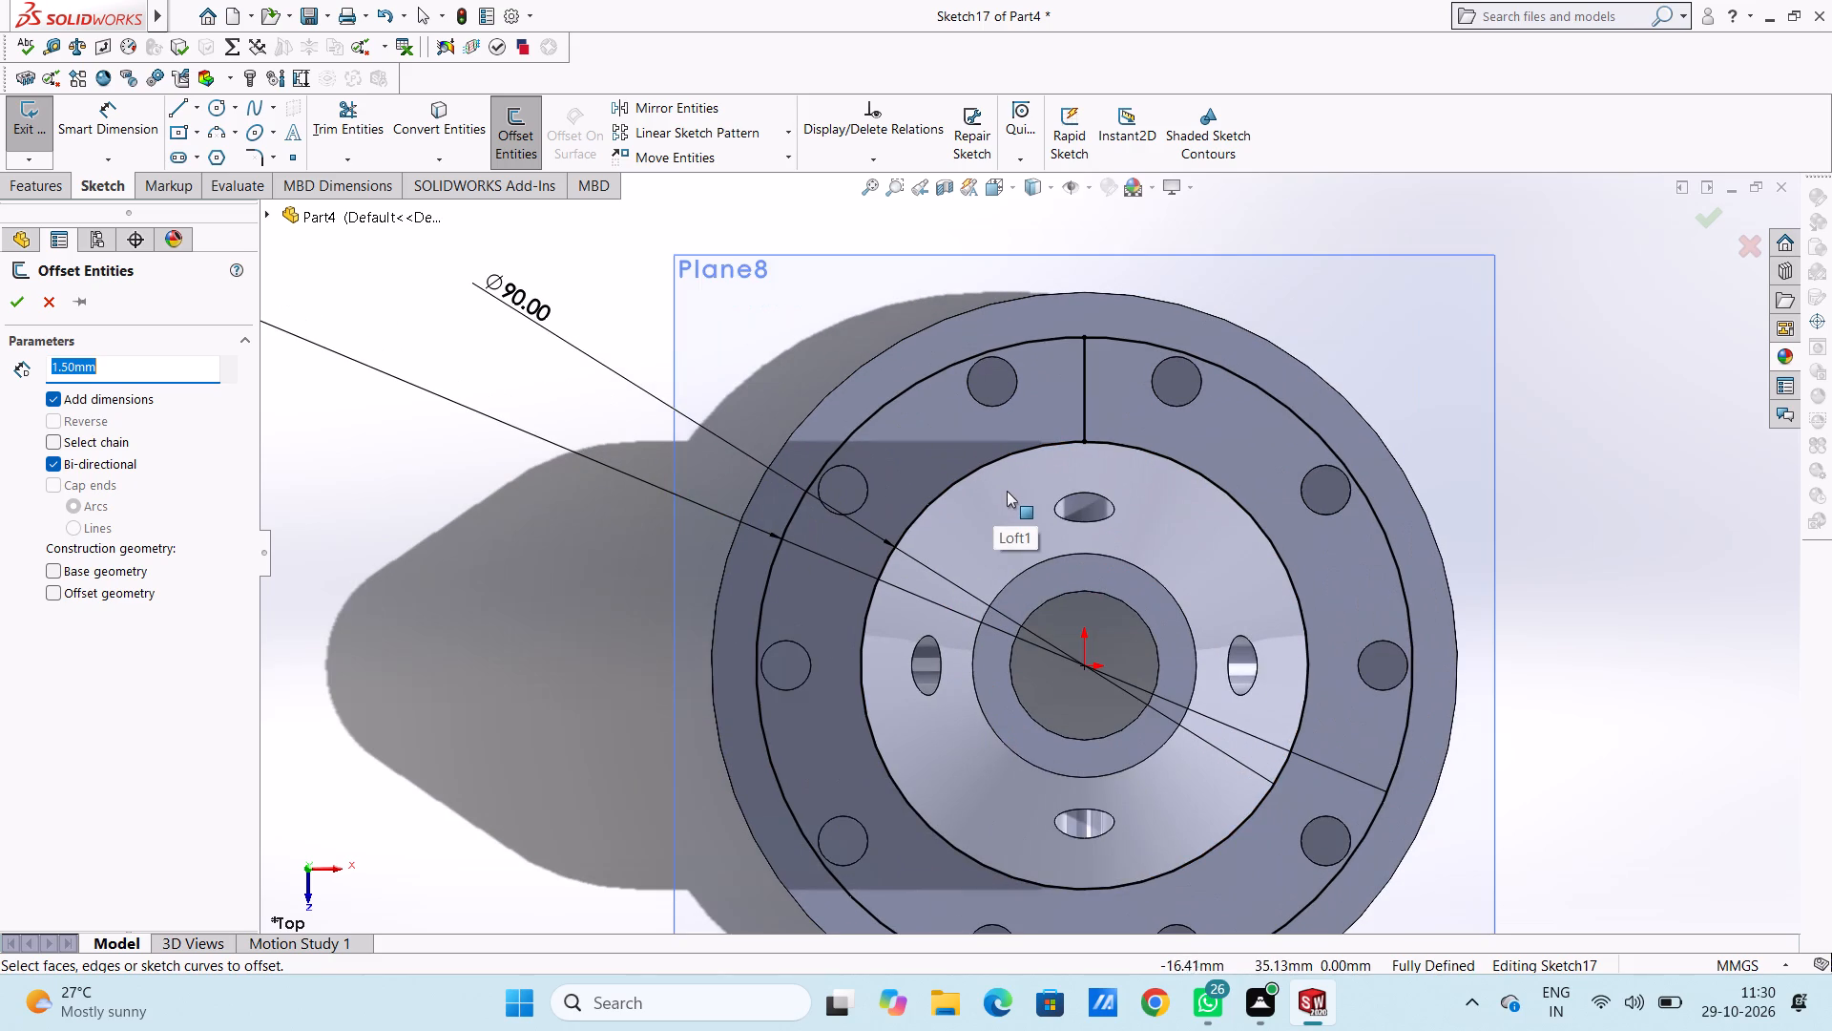
click(1084, 408)
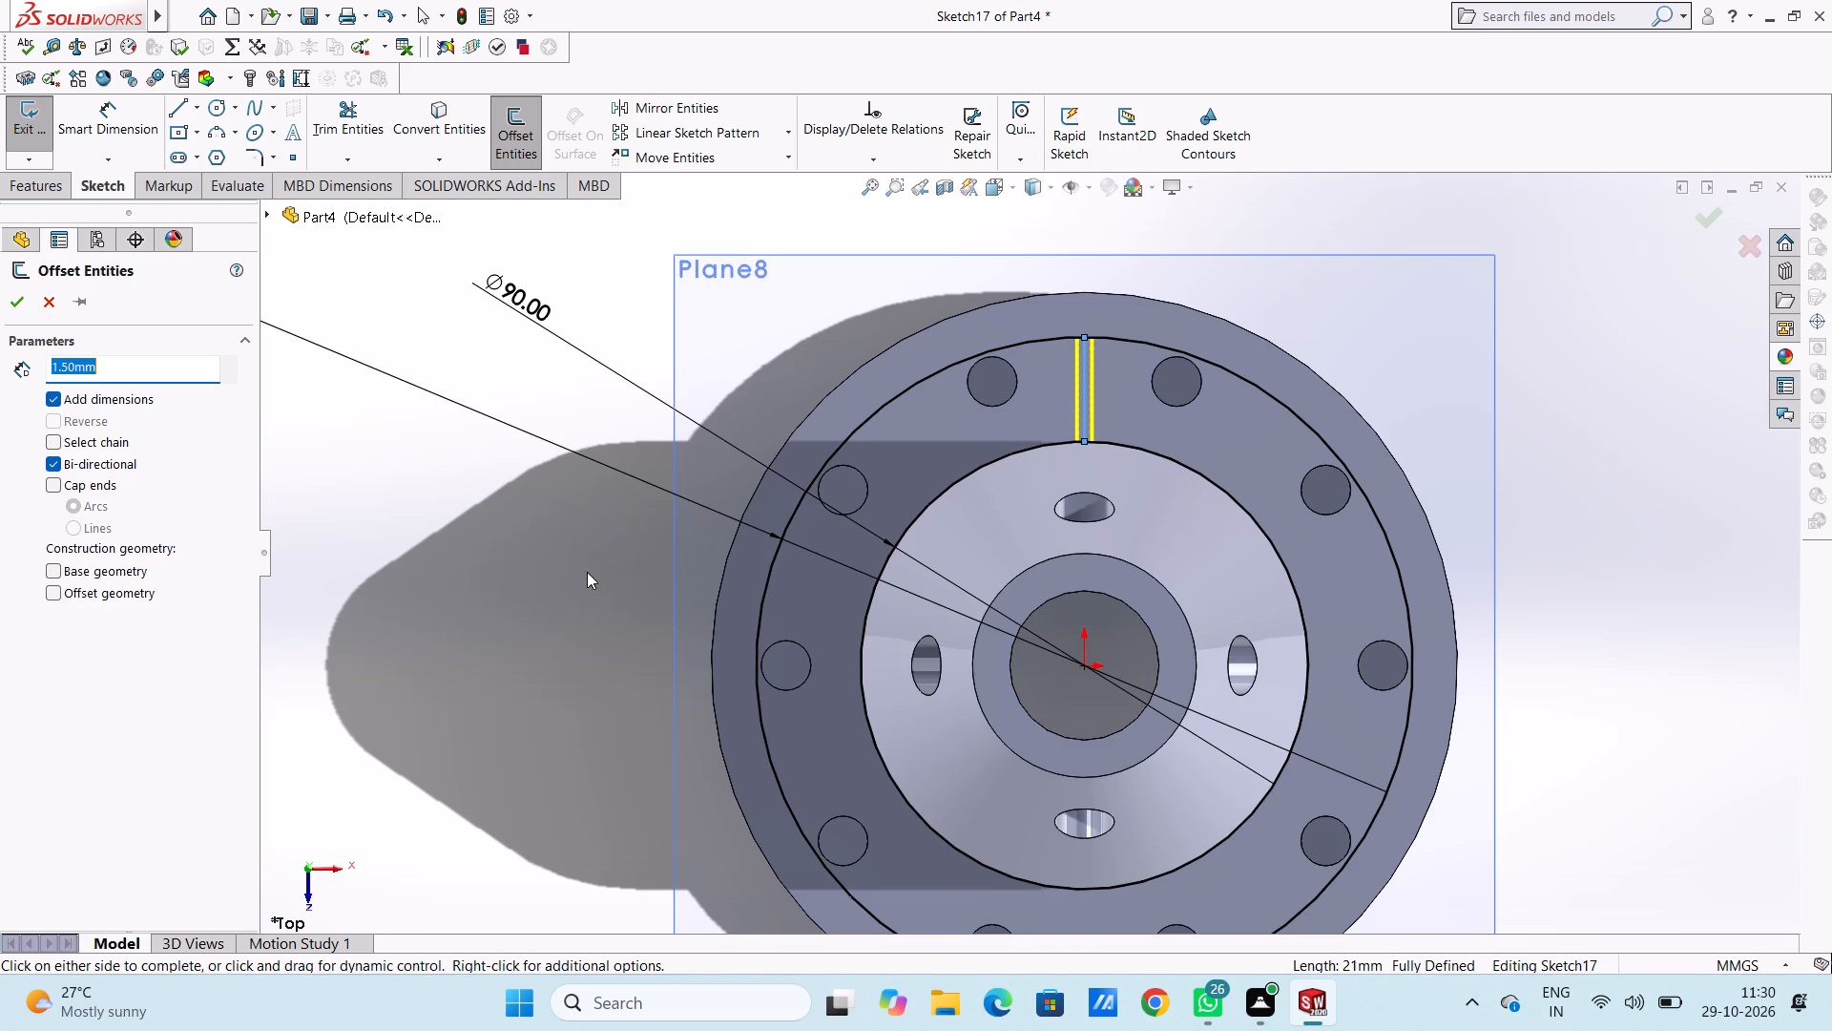
click(25, 296)
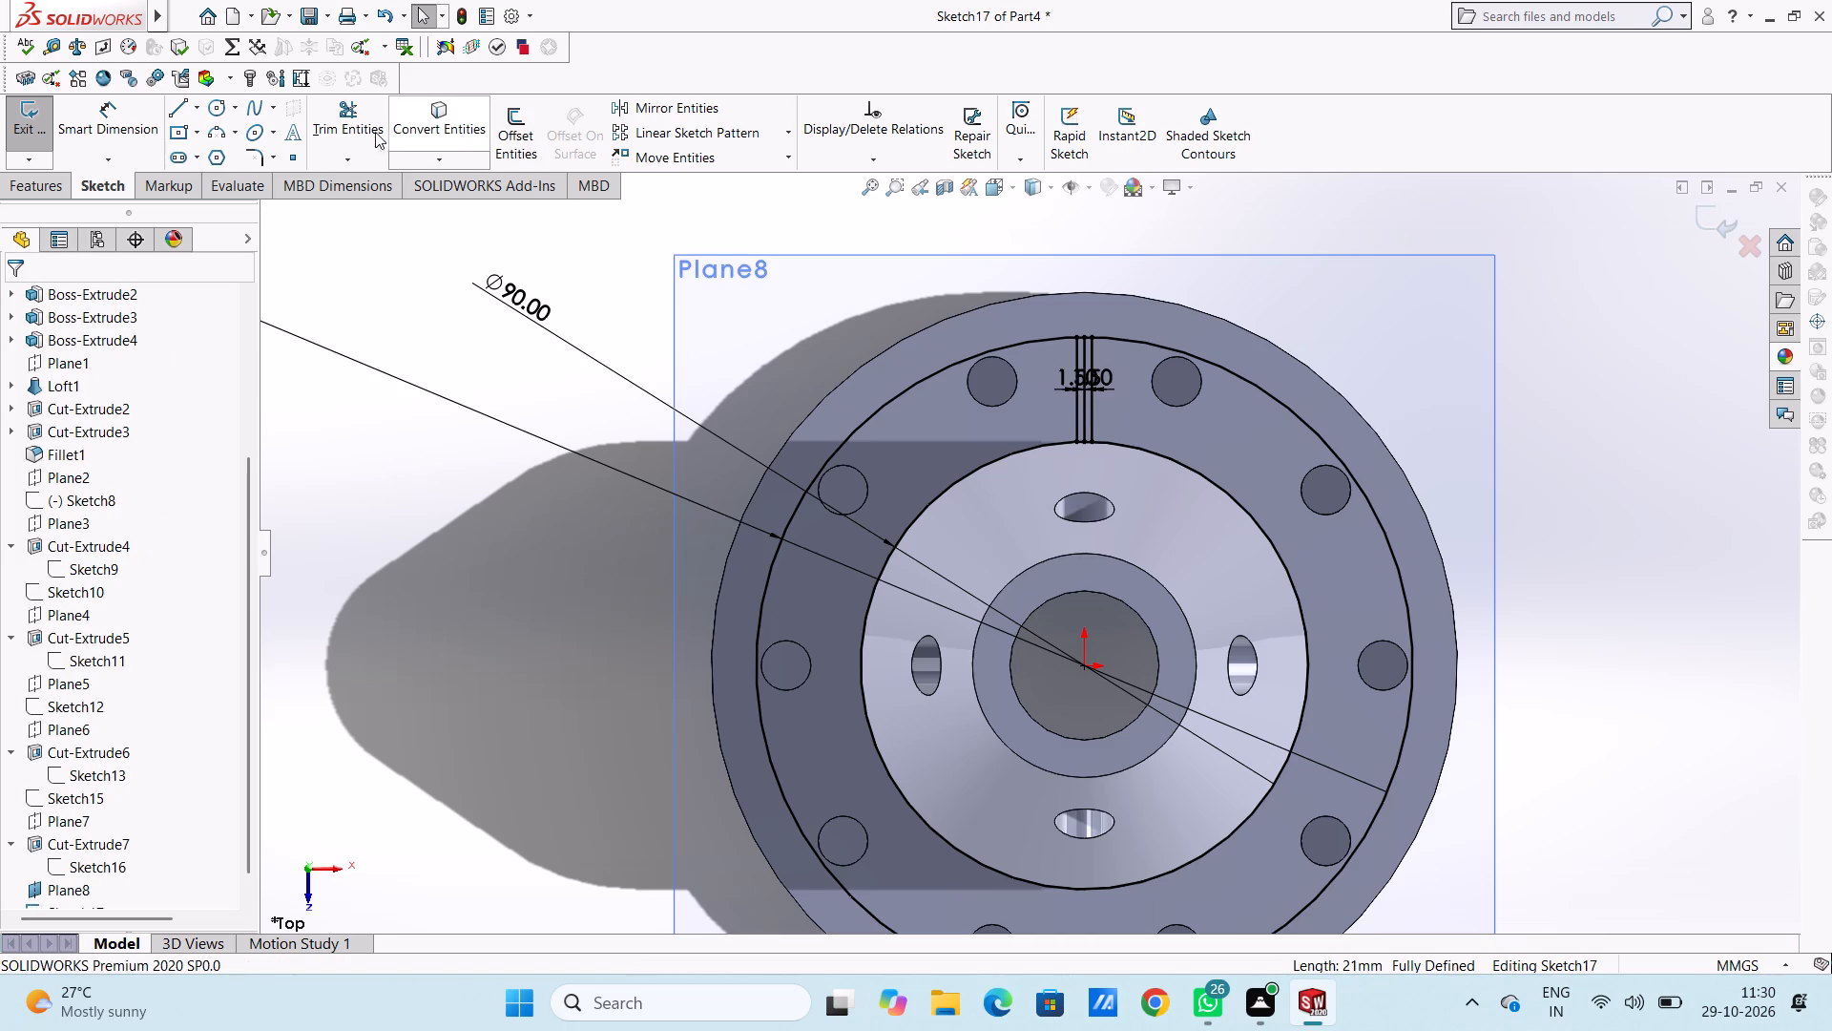
Trim away the original centre line between the two offset lines.
click(361, 125)
scroll(1104, 430, down, 6)
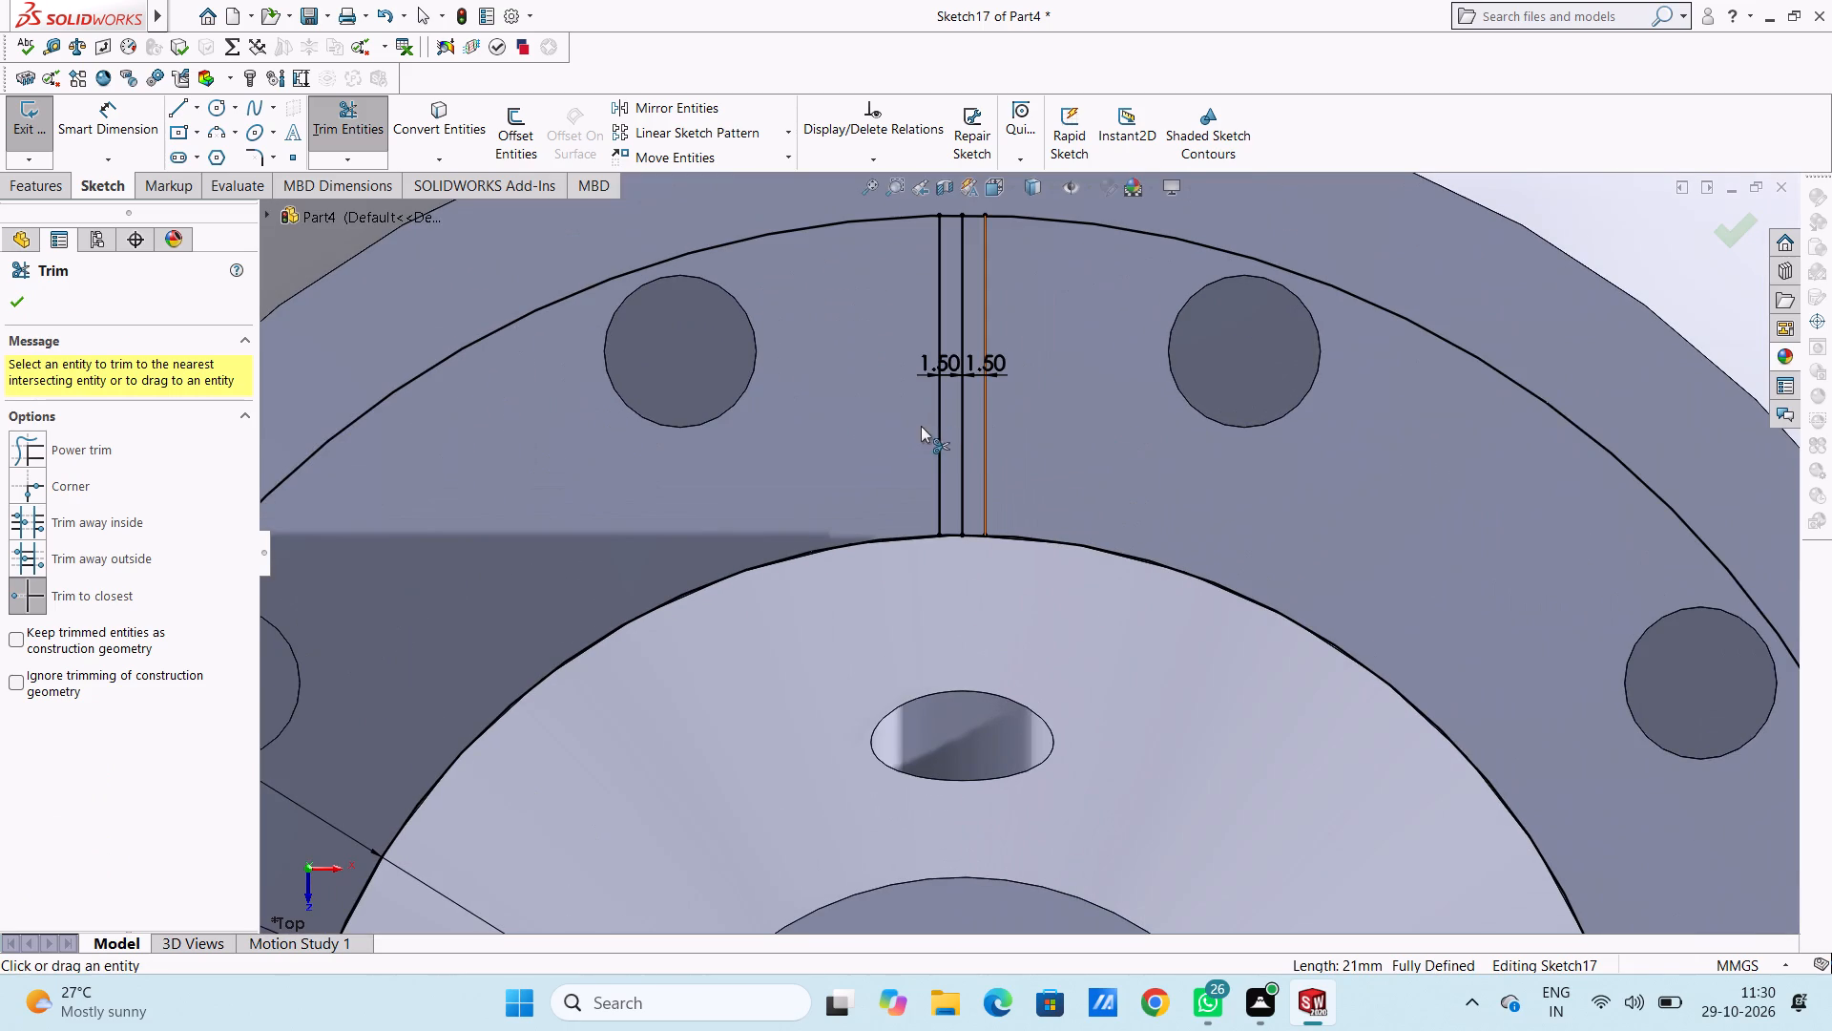
click(971, 439)
click(964, 438)
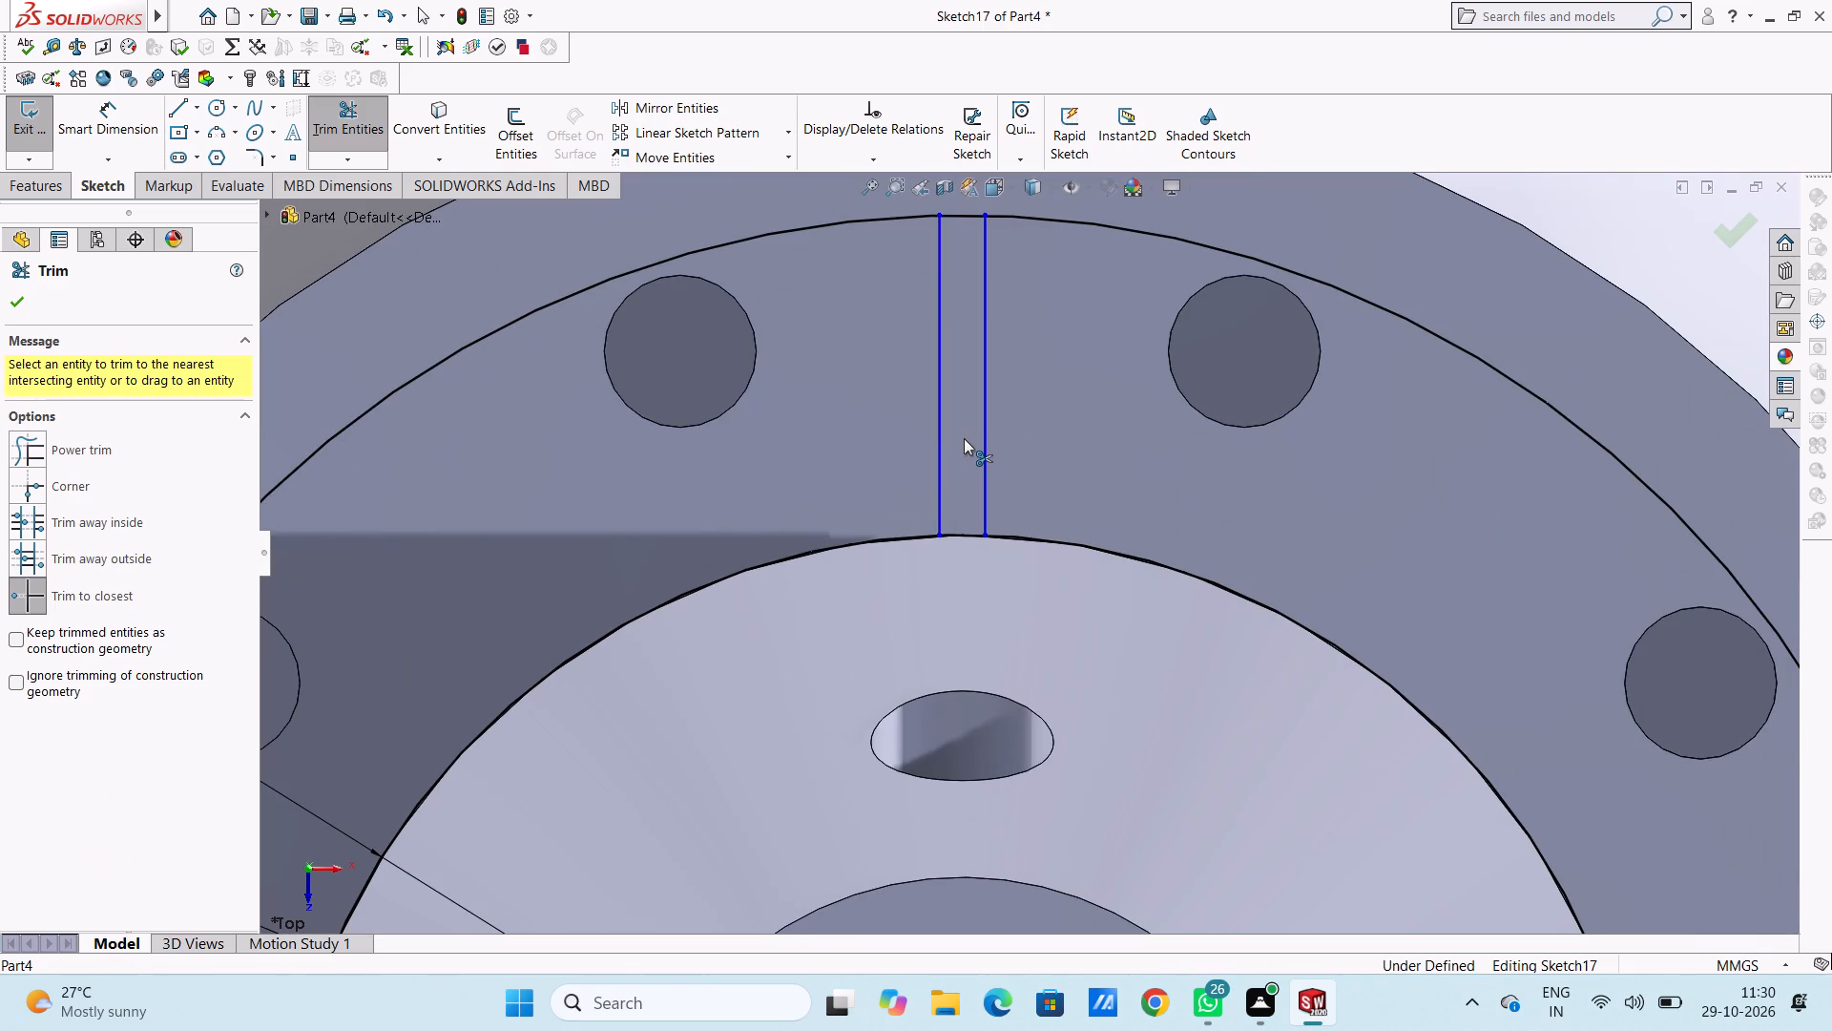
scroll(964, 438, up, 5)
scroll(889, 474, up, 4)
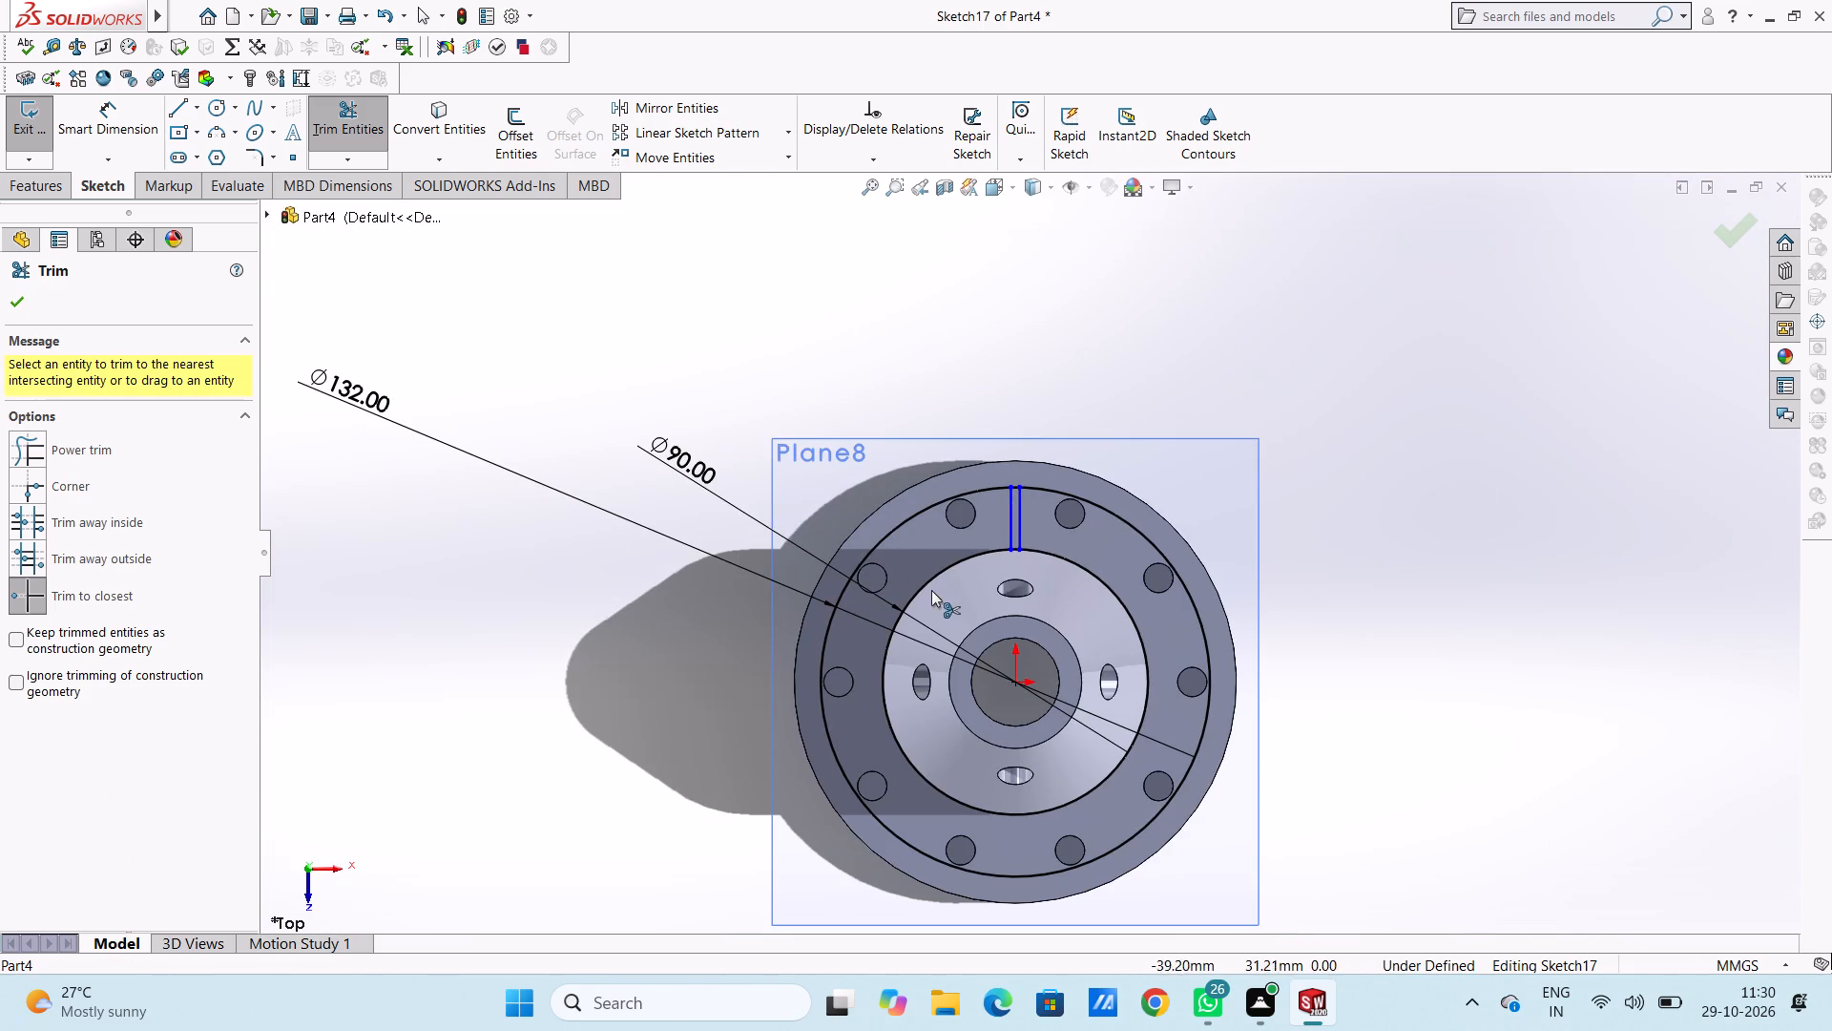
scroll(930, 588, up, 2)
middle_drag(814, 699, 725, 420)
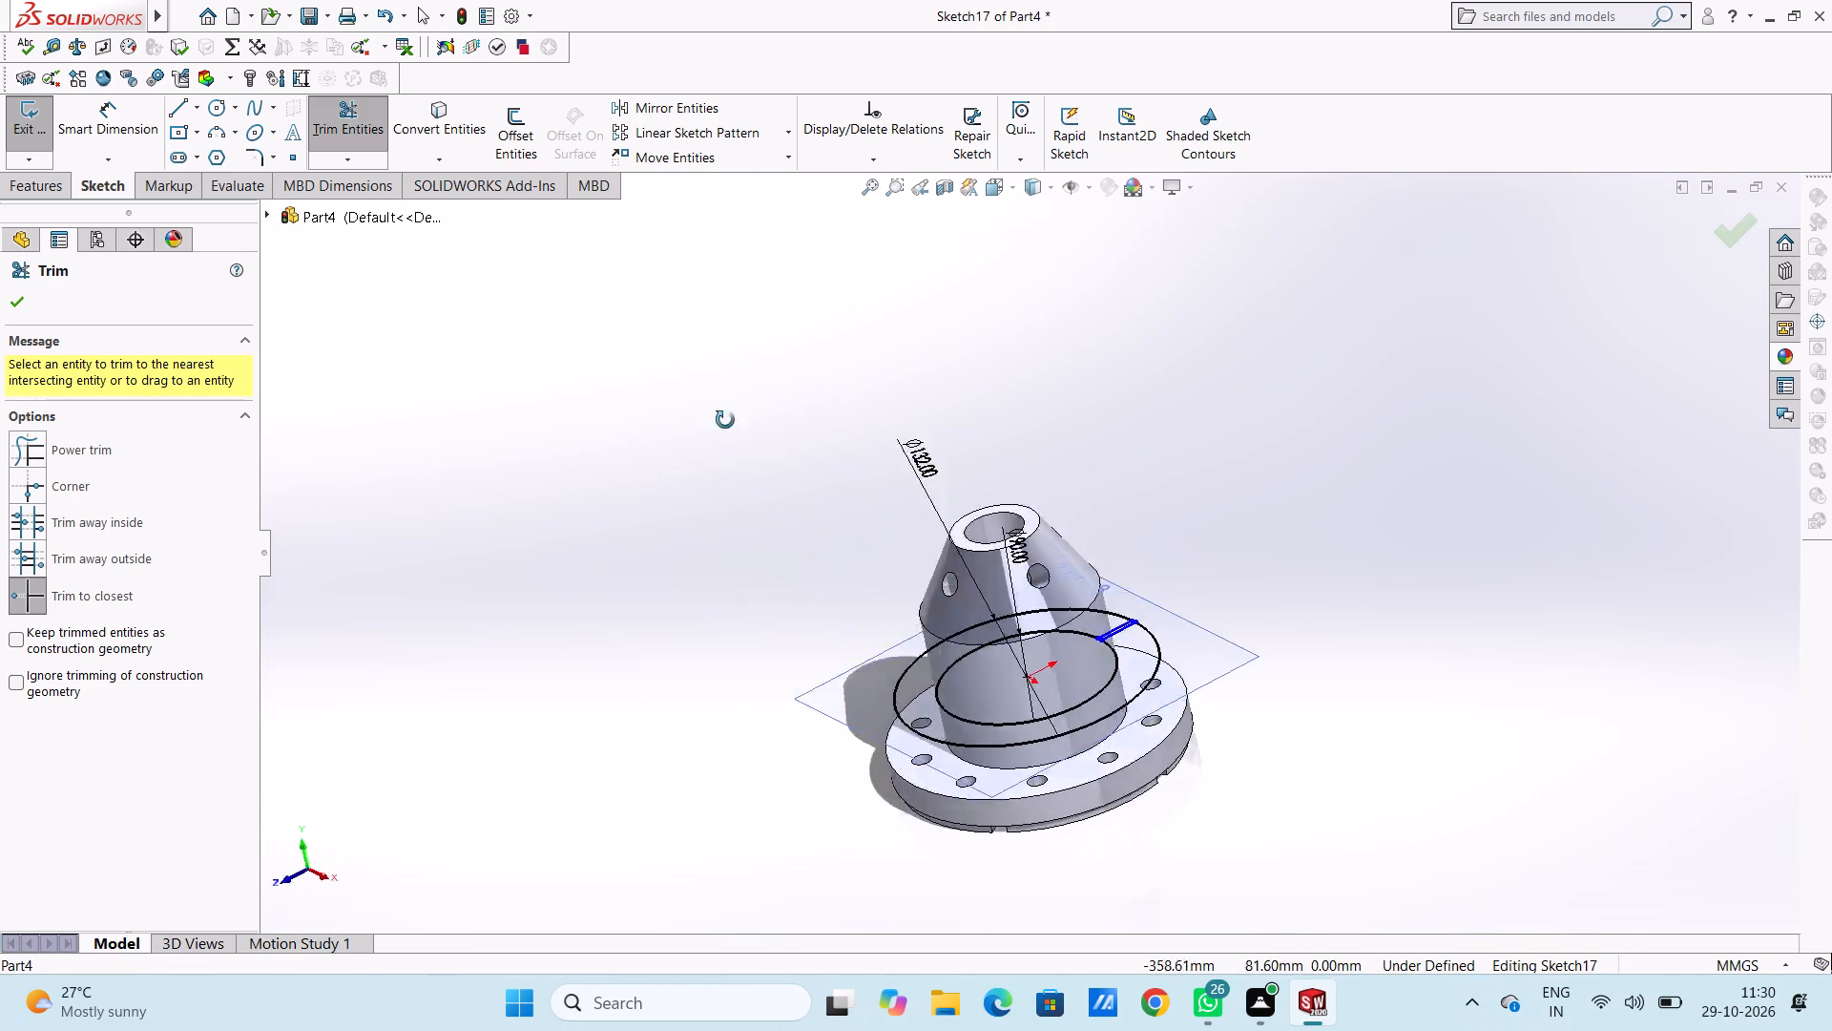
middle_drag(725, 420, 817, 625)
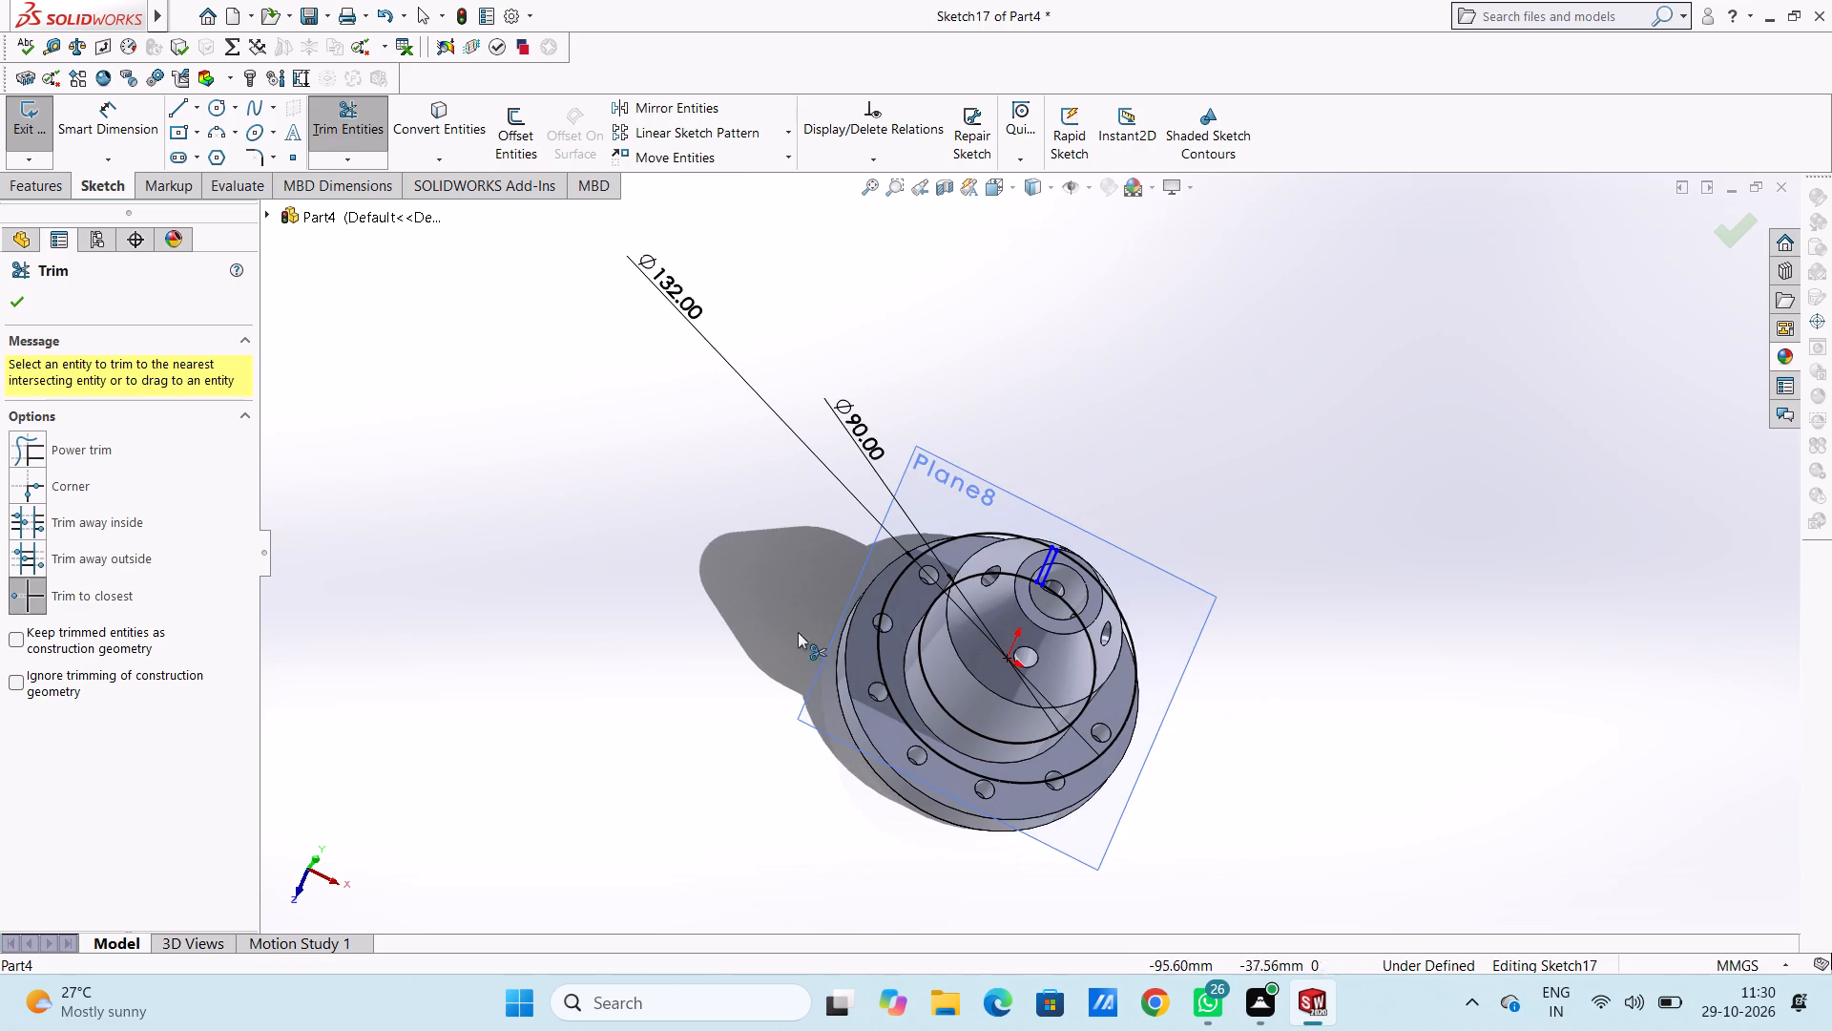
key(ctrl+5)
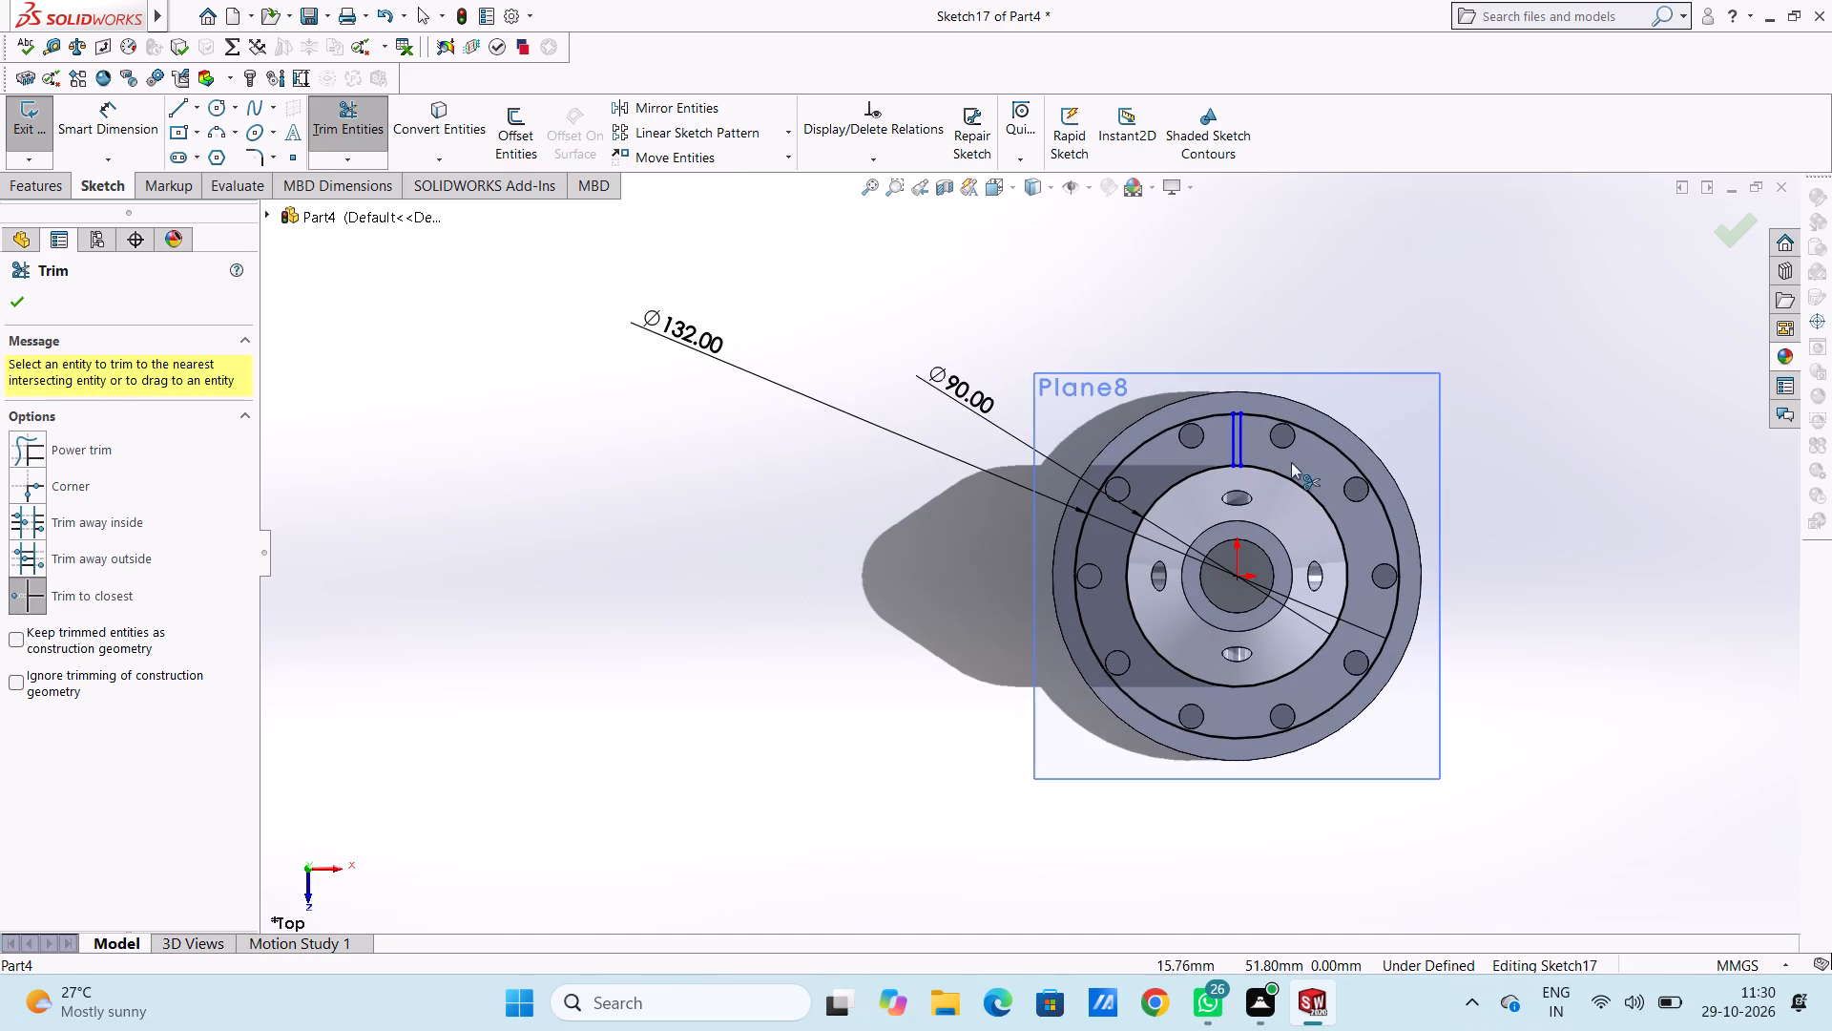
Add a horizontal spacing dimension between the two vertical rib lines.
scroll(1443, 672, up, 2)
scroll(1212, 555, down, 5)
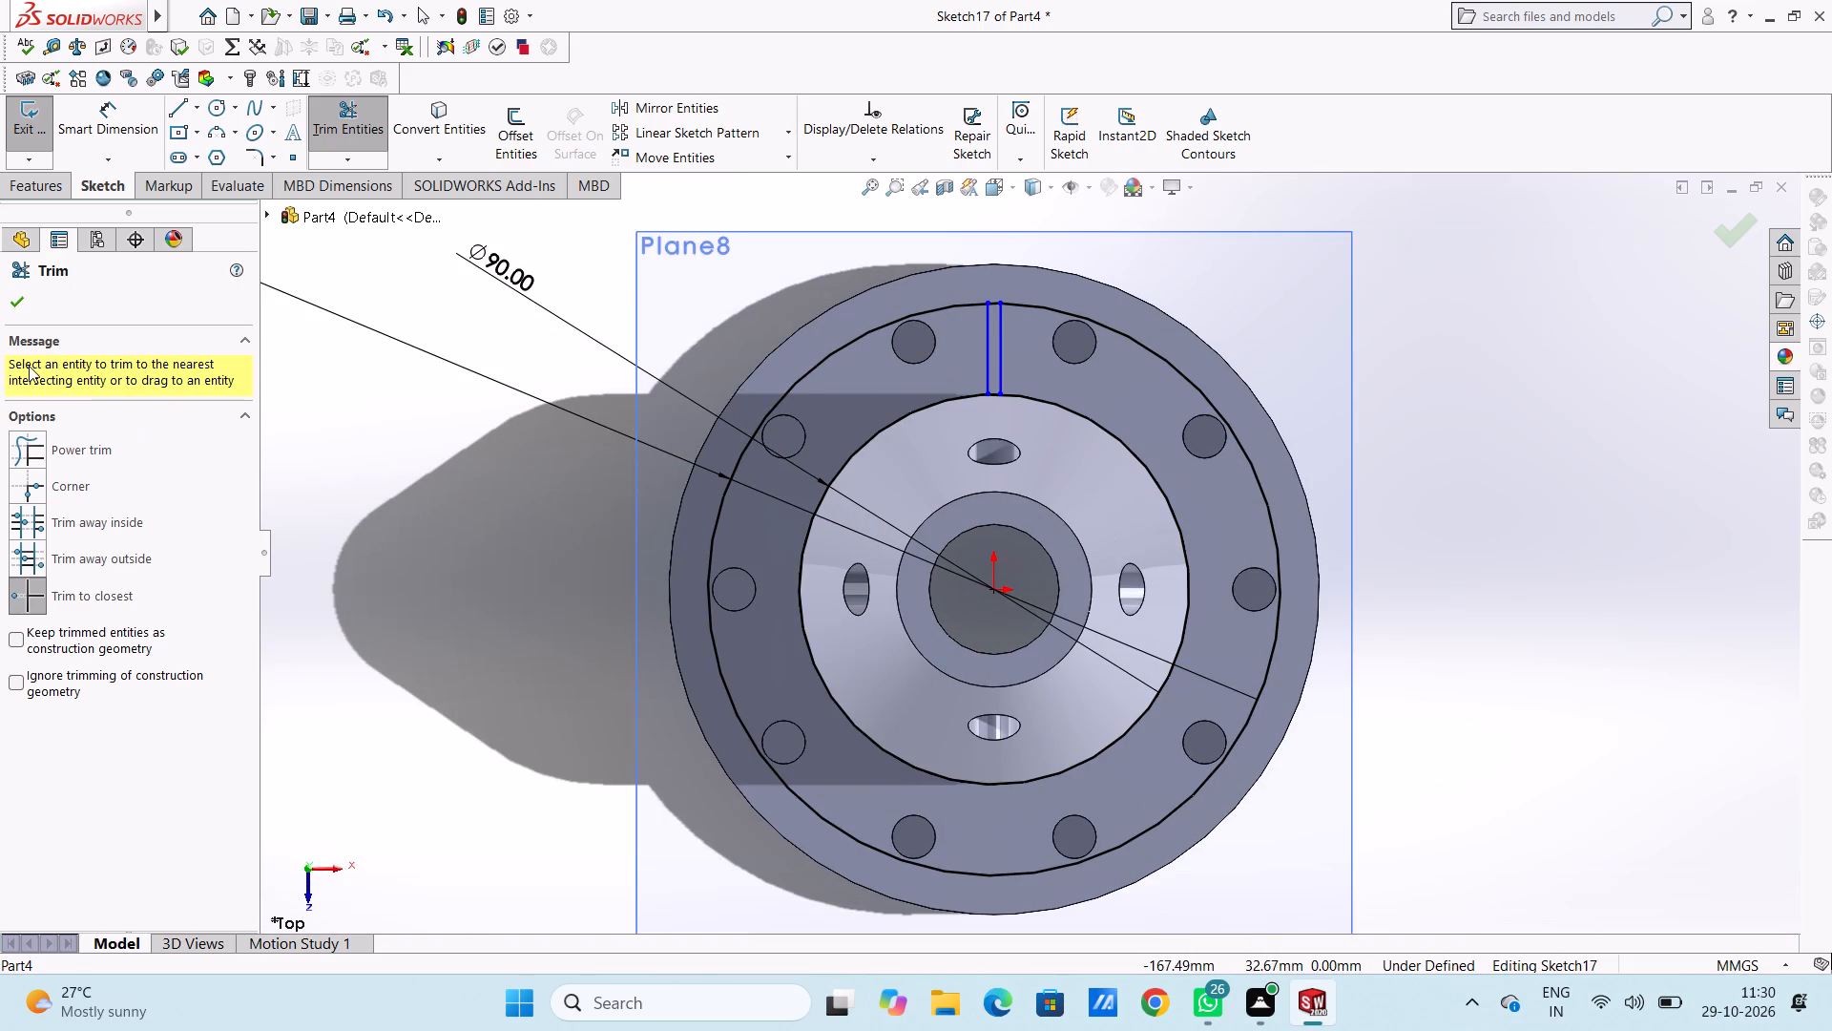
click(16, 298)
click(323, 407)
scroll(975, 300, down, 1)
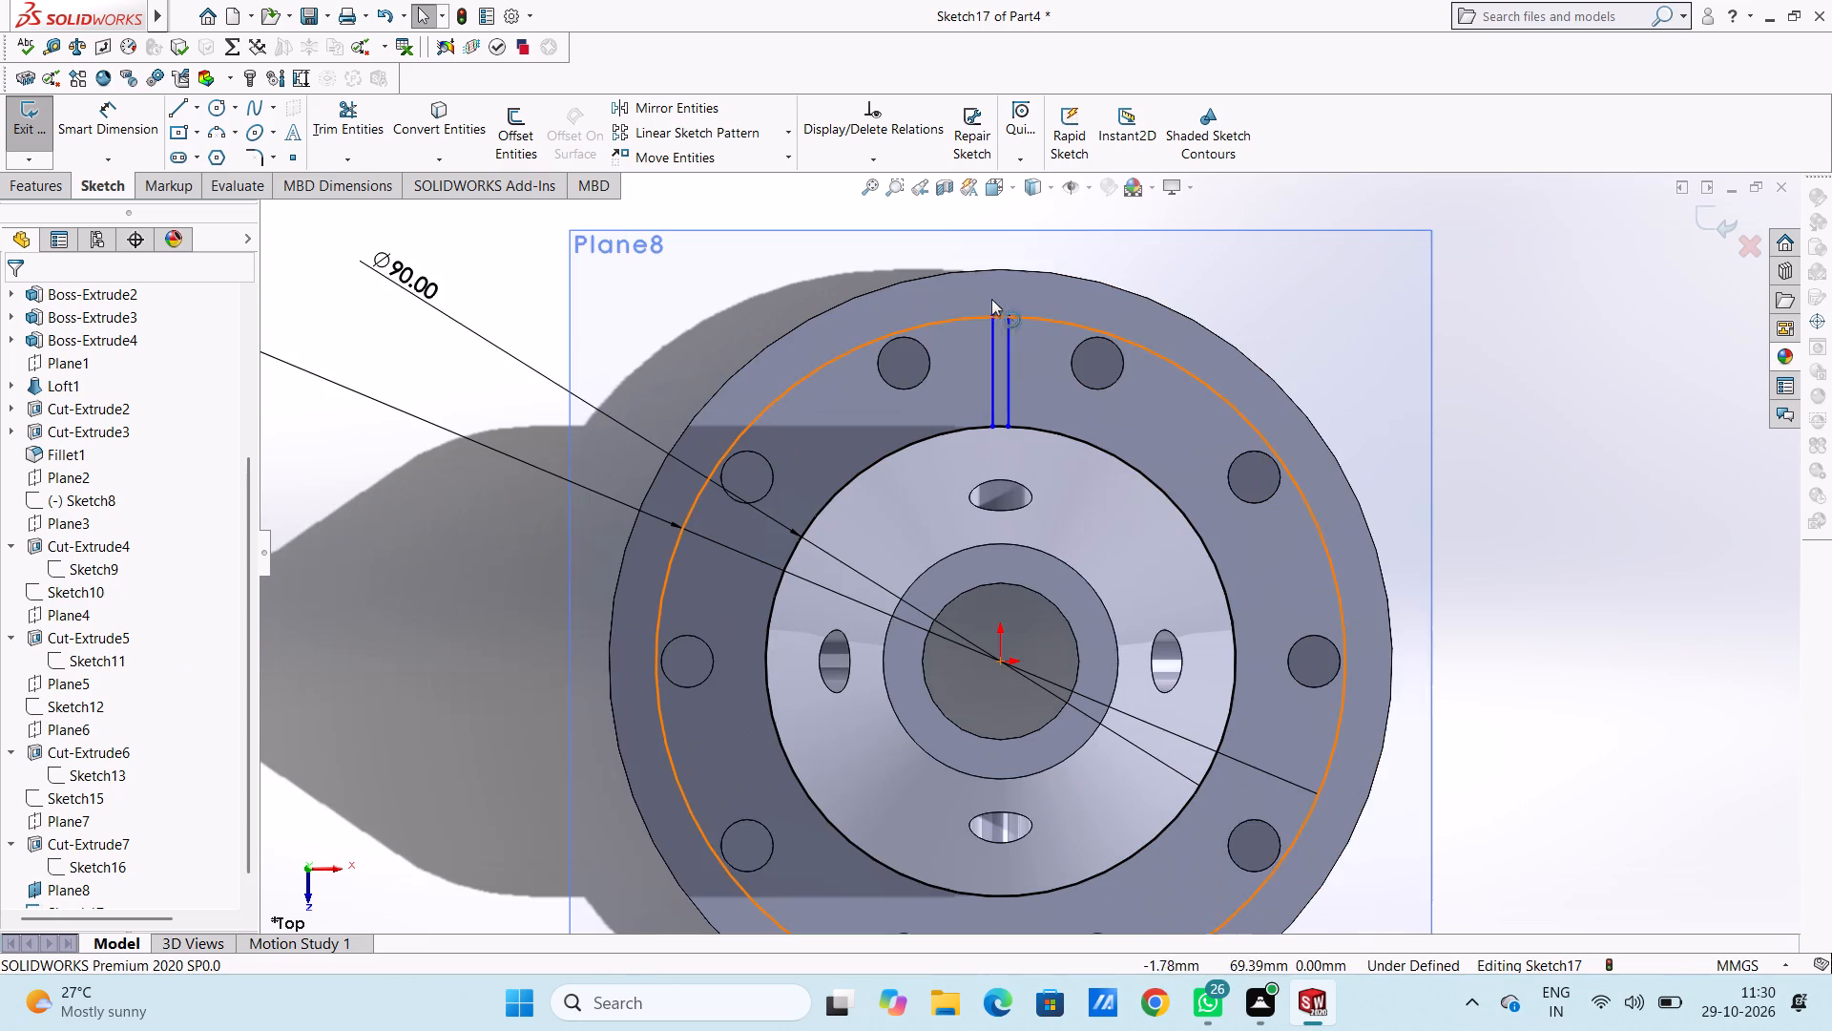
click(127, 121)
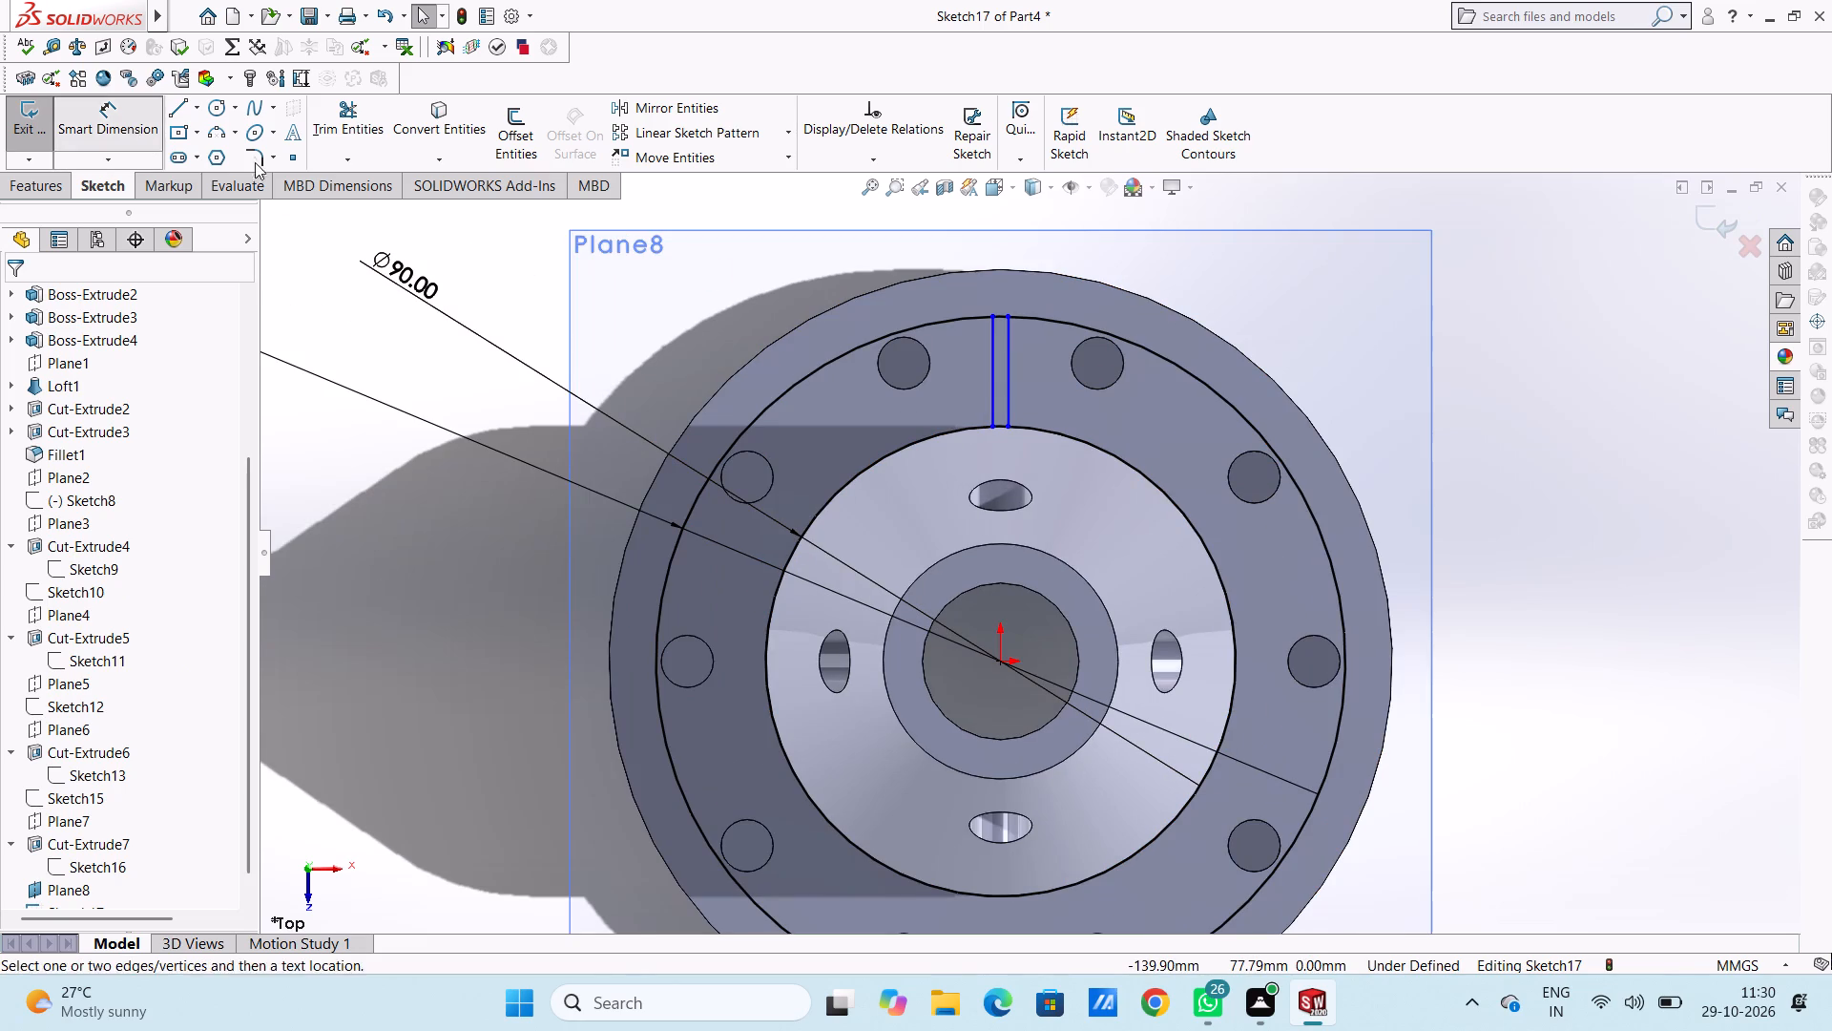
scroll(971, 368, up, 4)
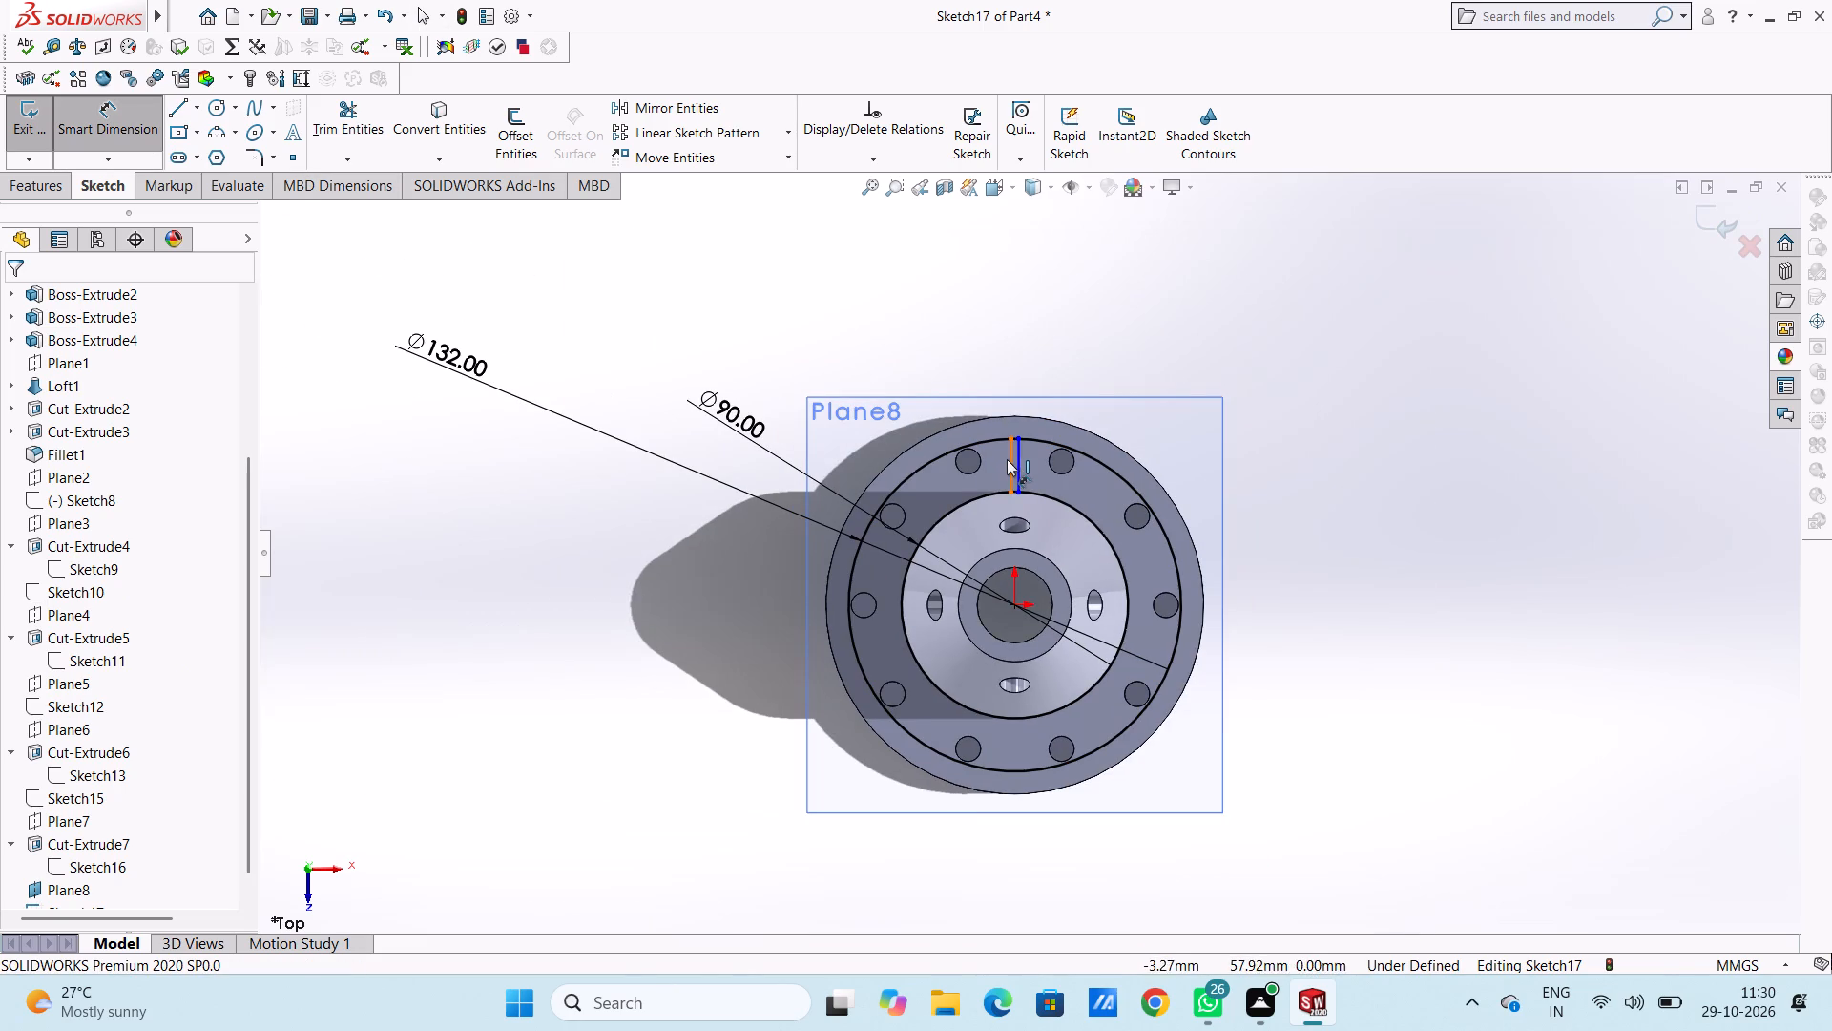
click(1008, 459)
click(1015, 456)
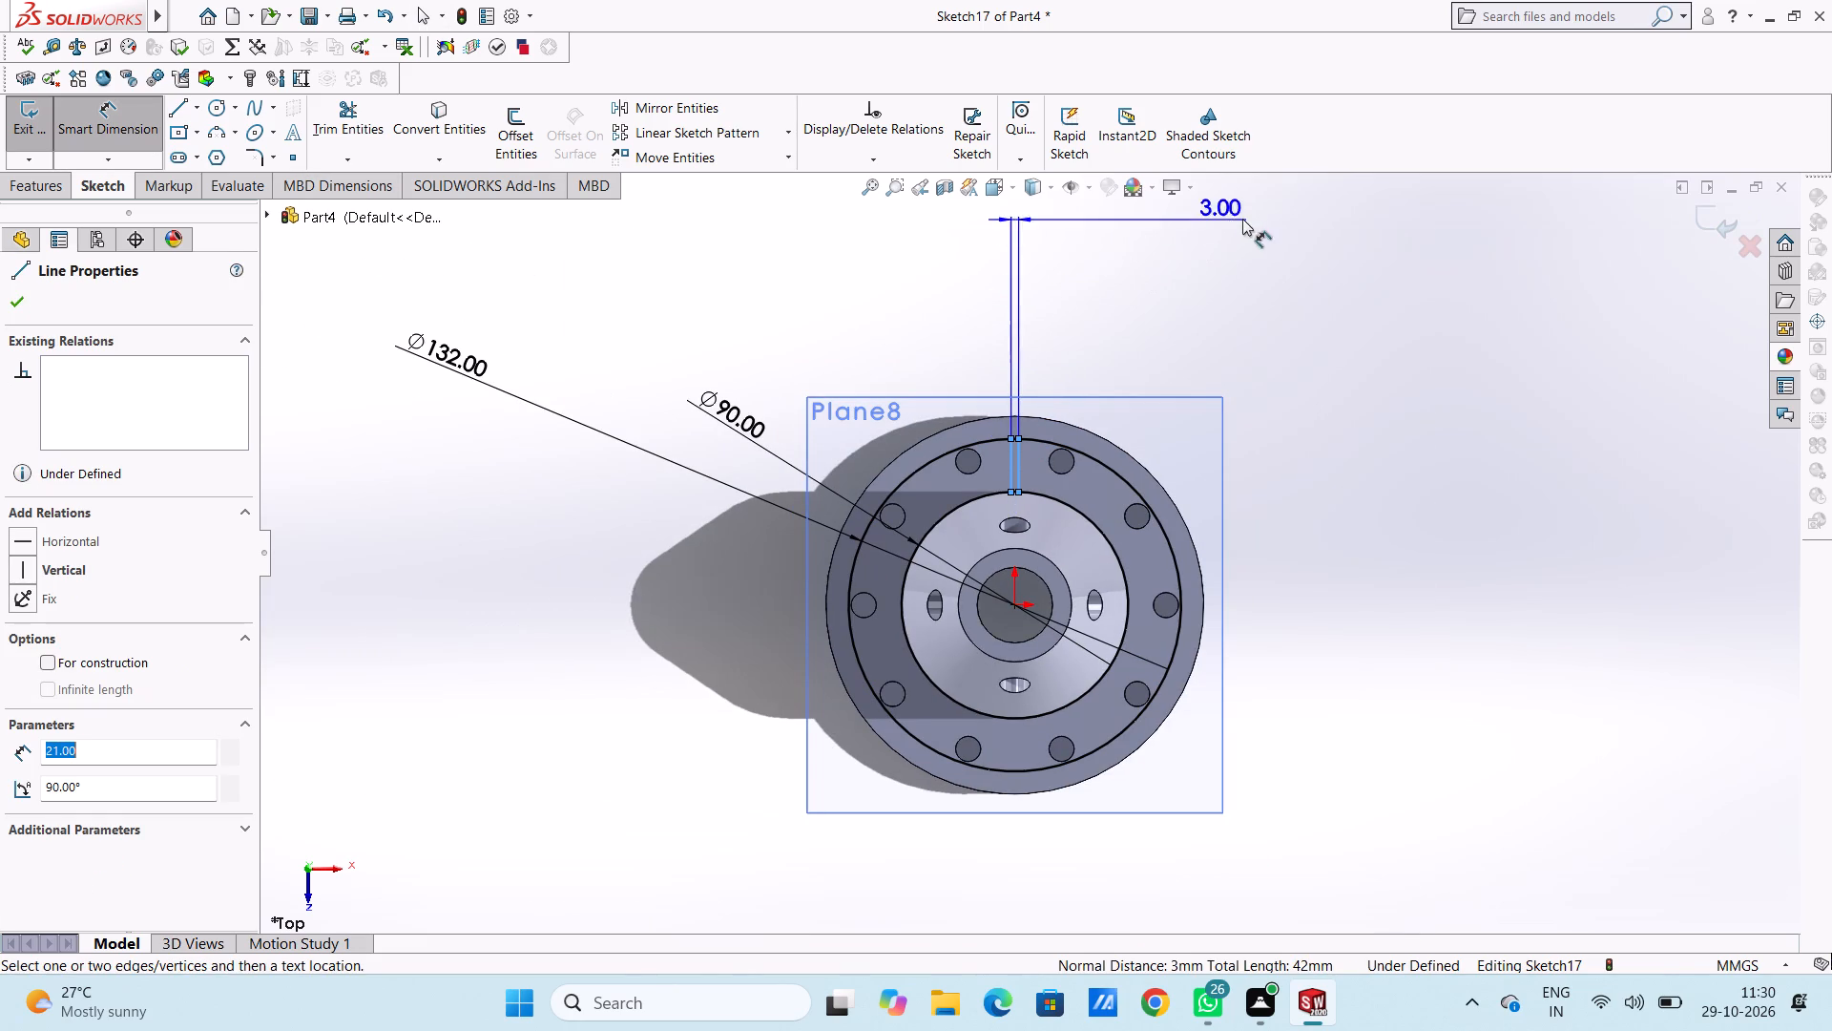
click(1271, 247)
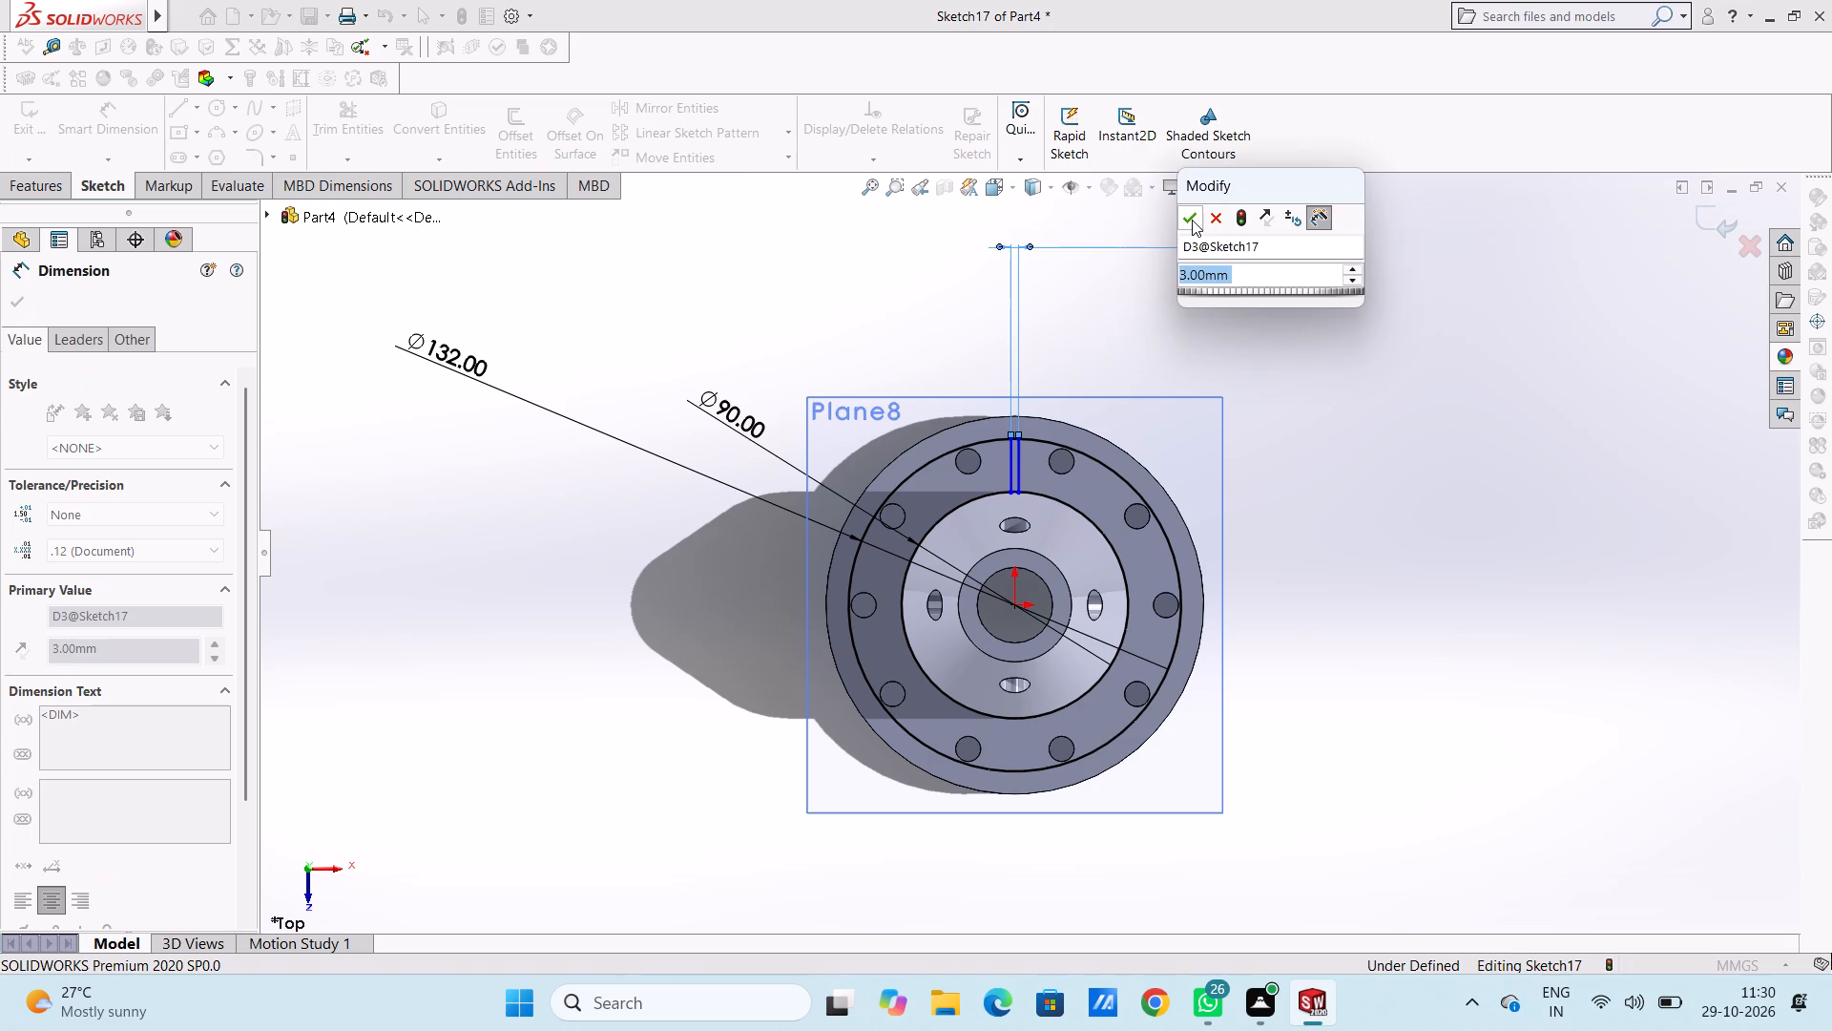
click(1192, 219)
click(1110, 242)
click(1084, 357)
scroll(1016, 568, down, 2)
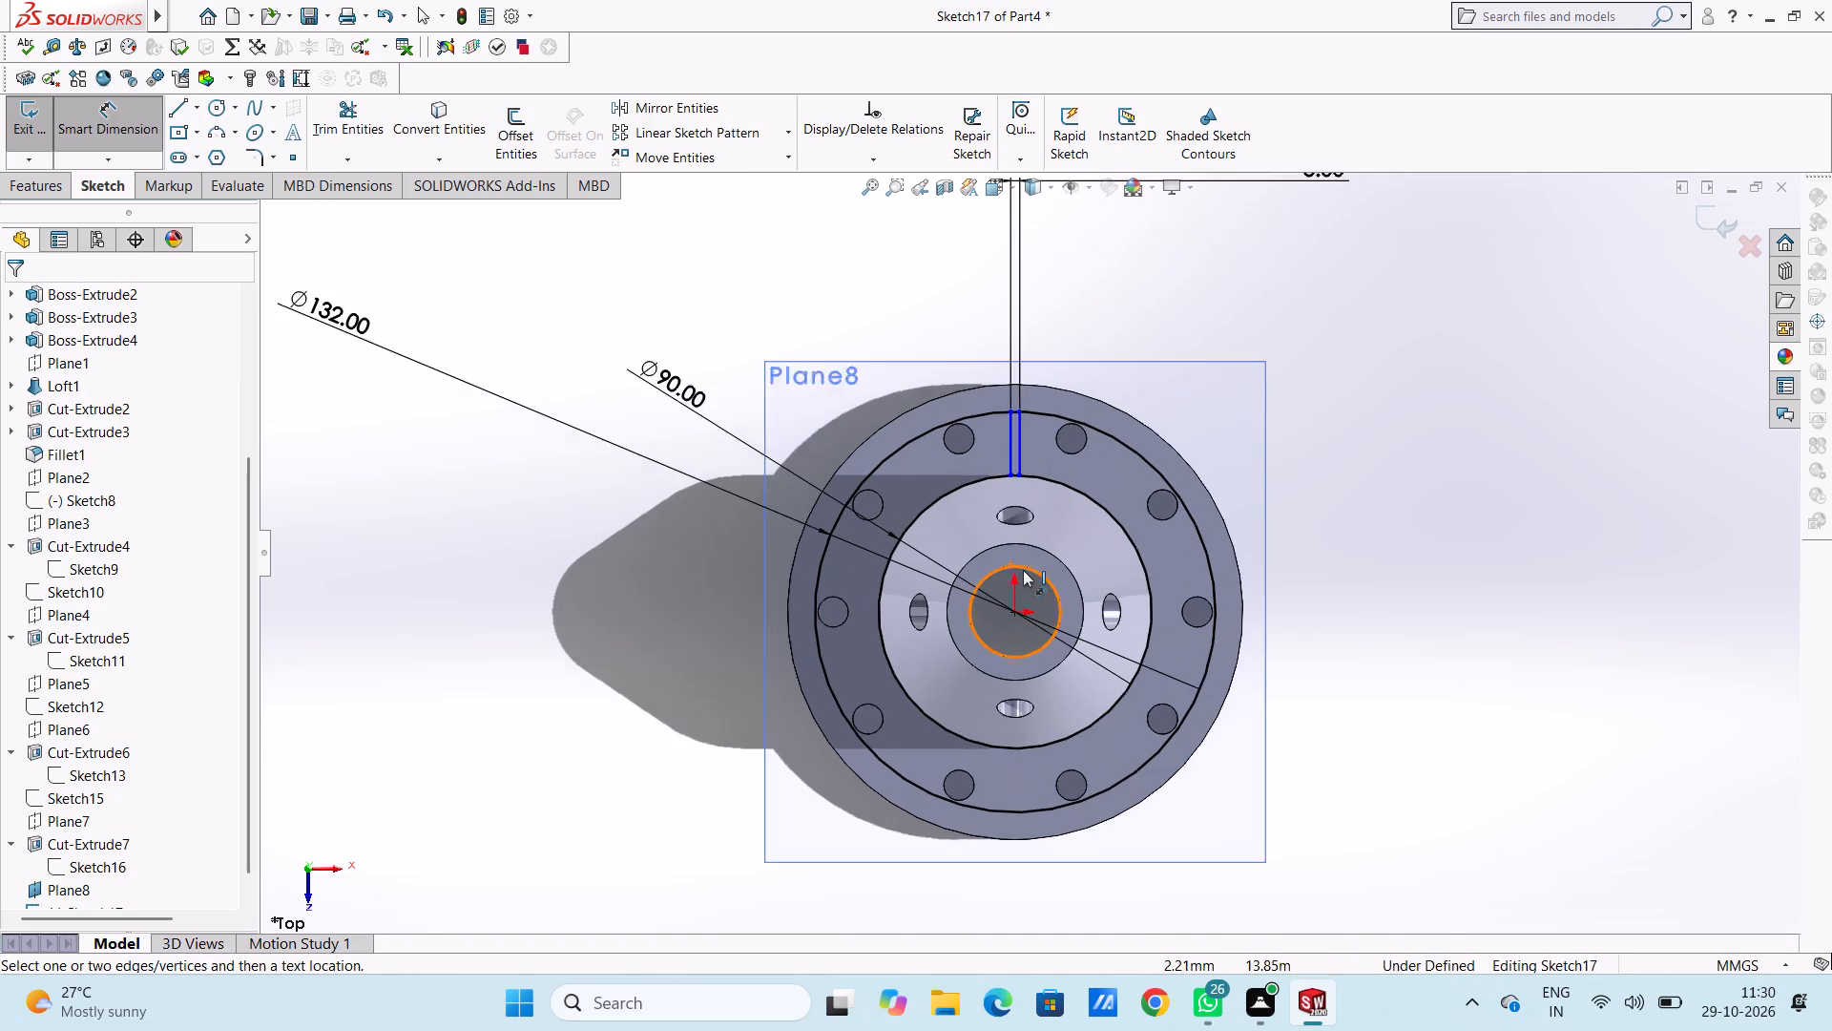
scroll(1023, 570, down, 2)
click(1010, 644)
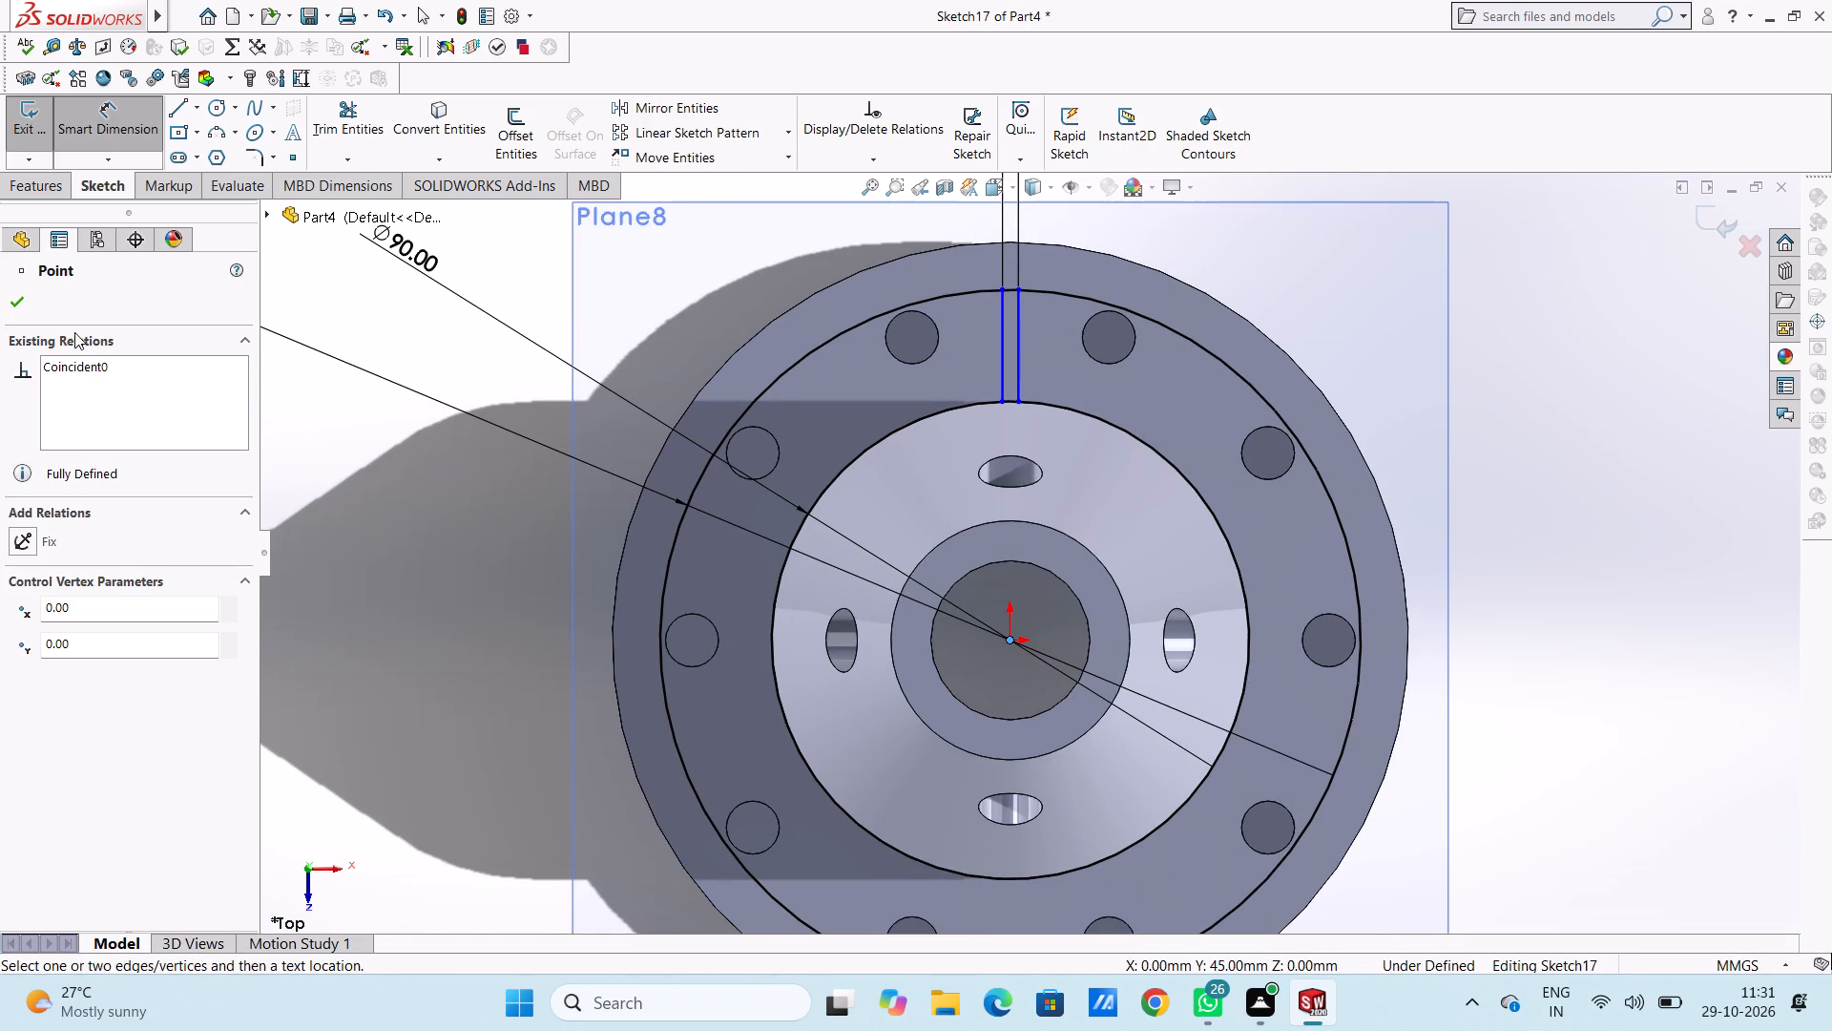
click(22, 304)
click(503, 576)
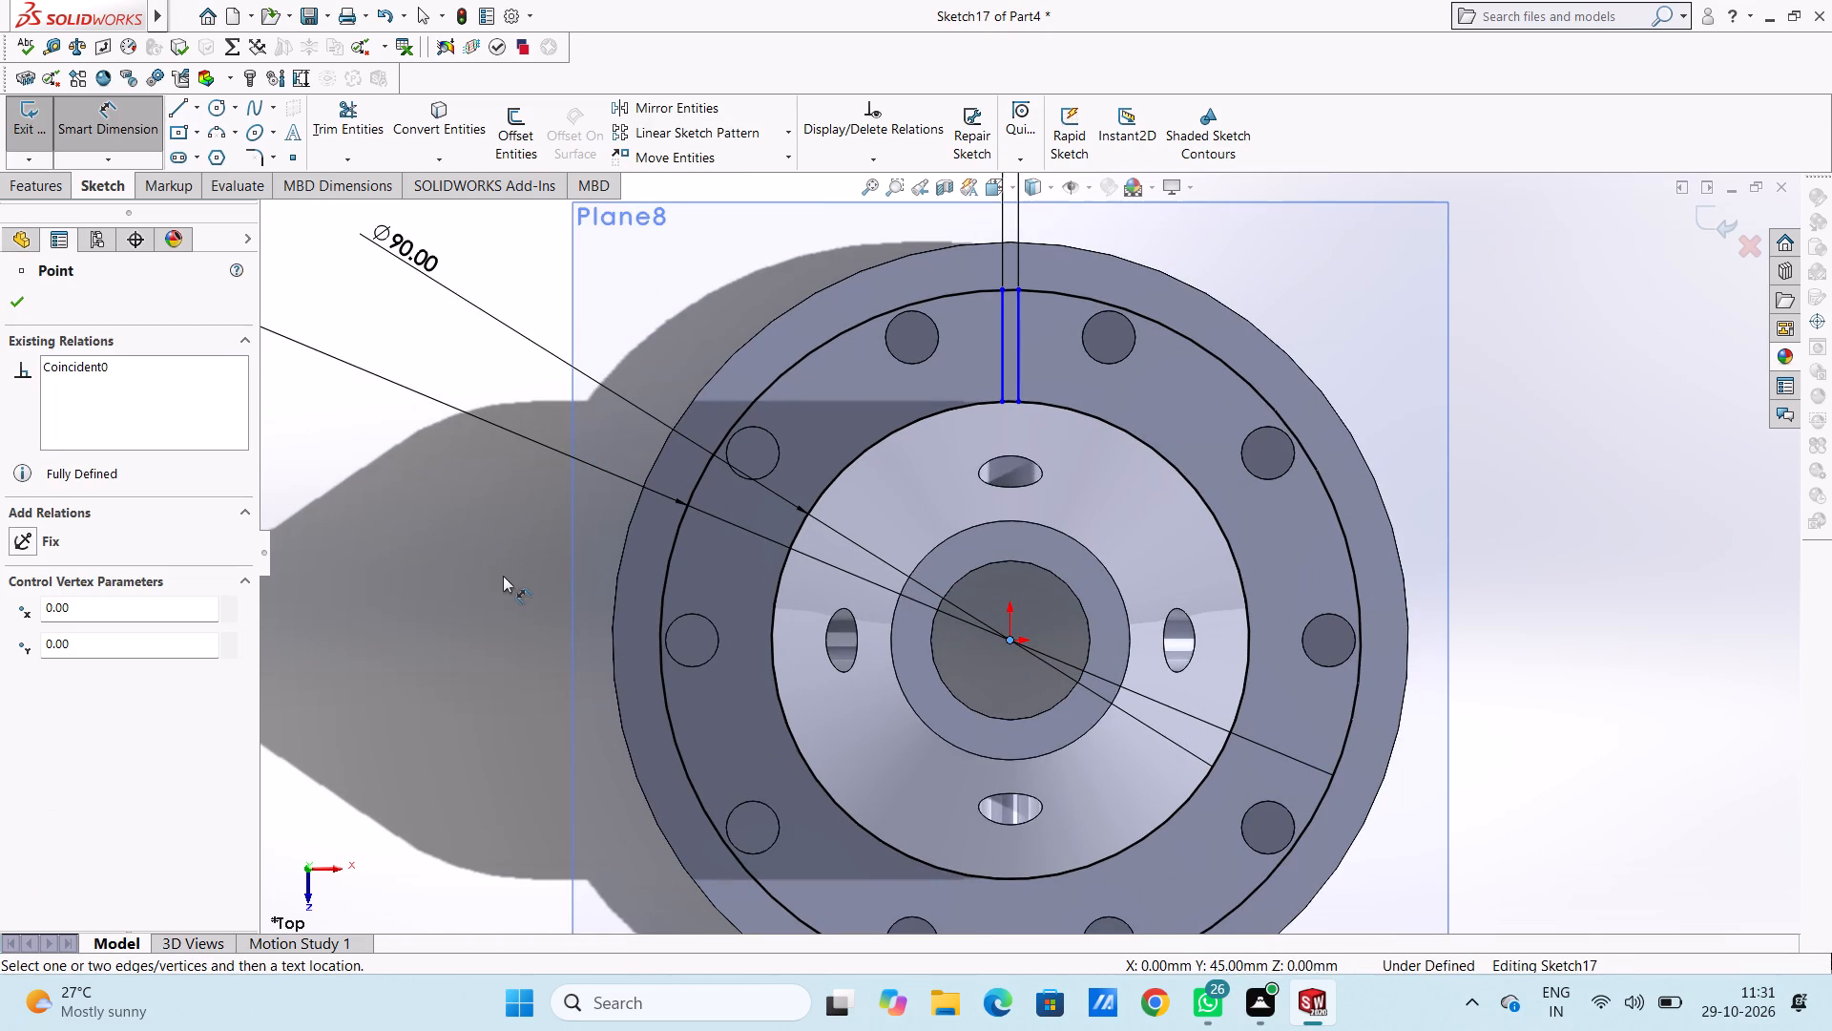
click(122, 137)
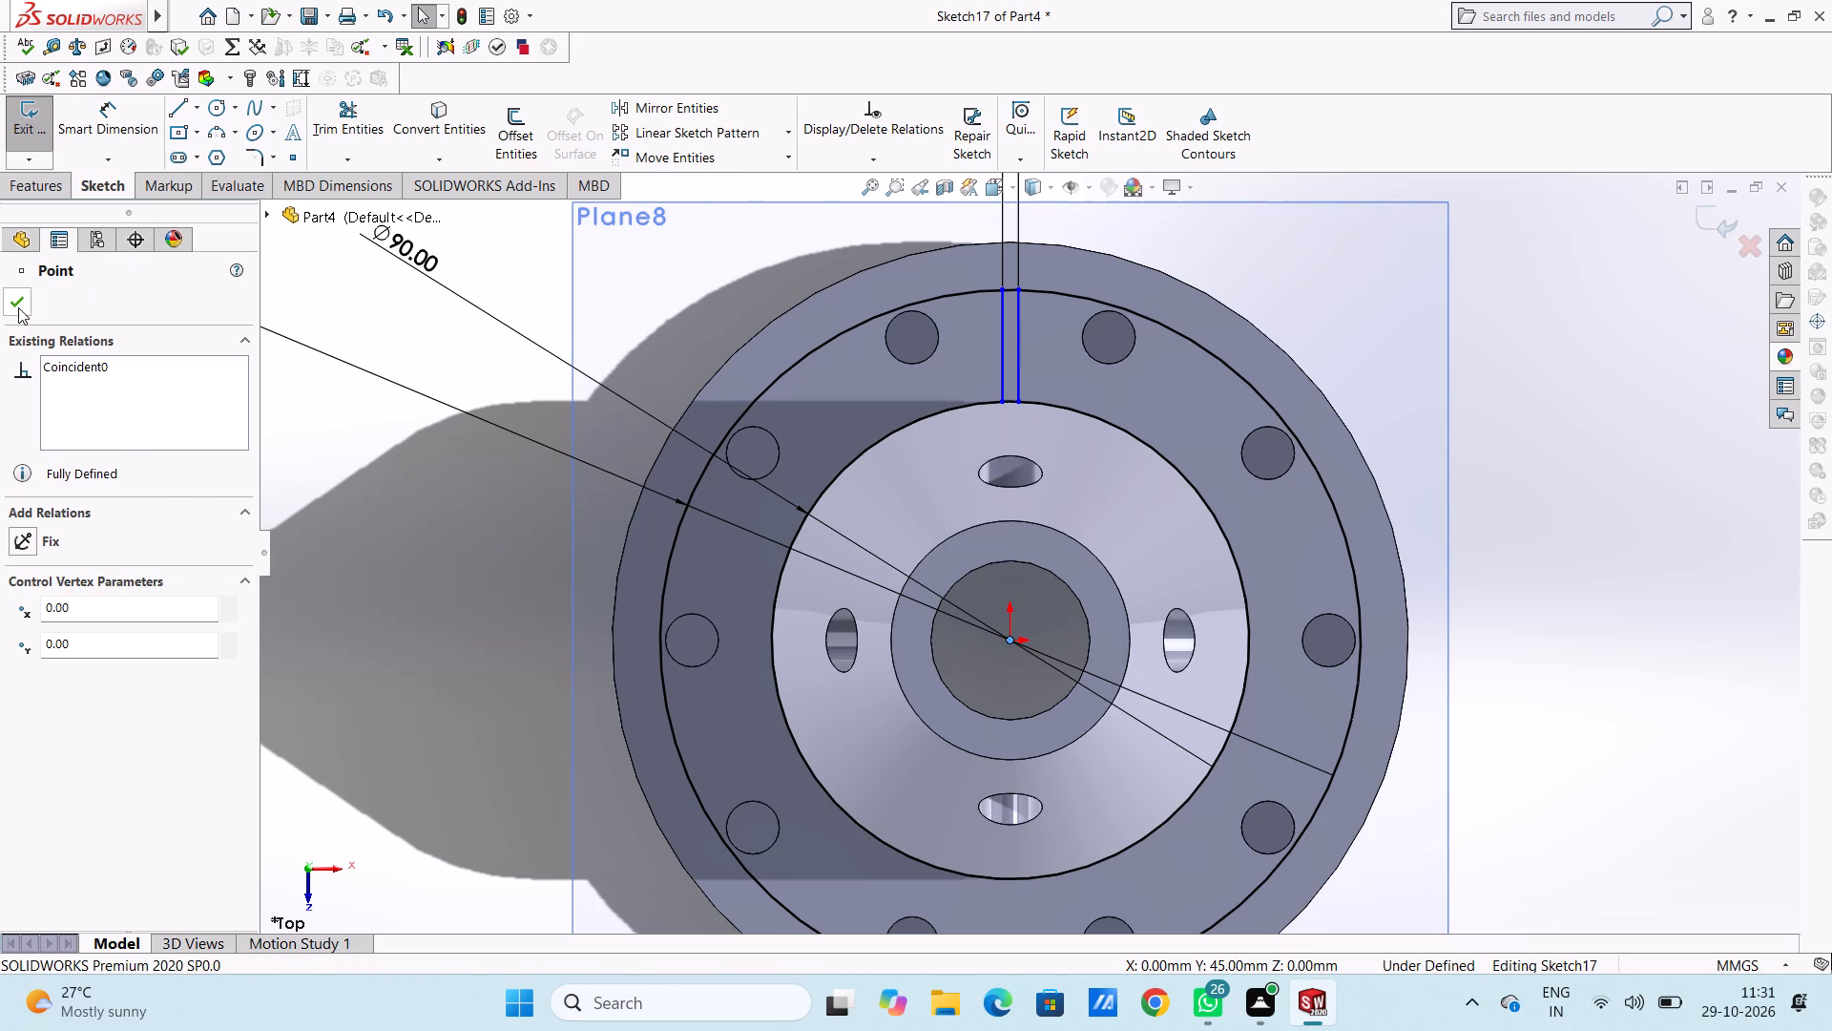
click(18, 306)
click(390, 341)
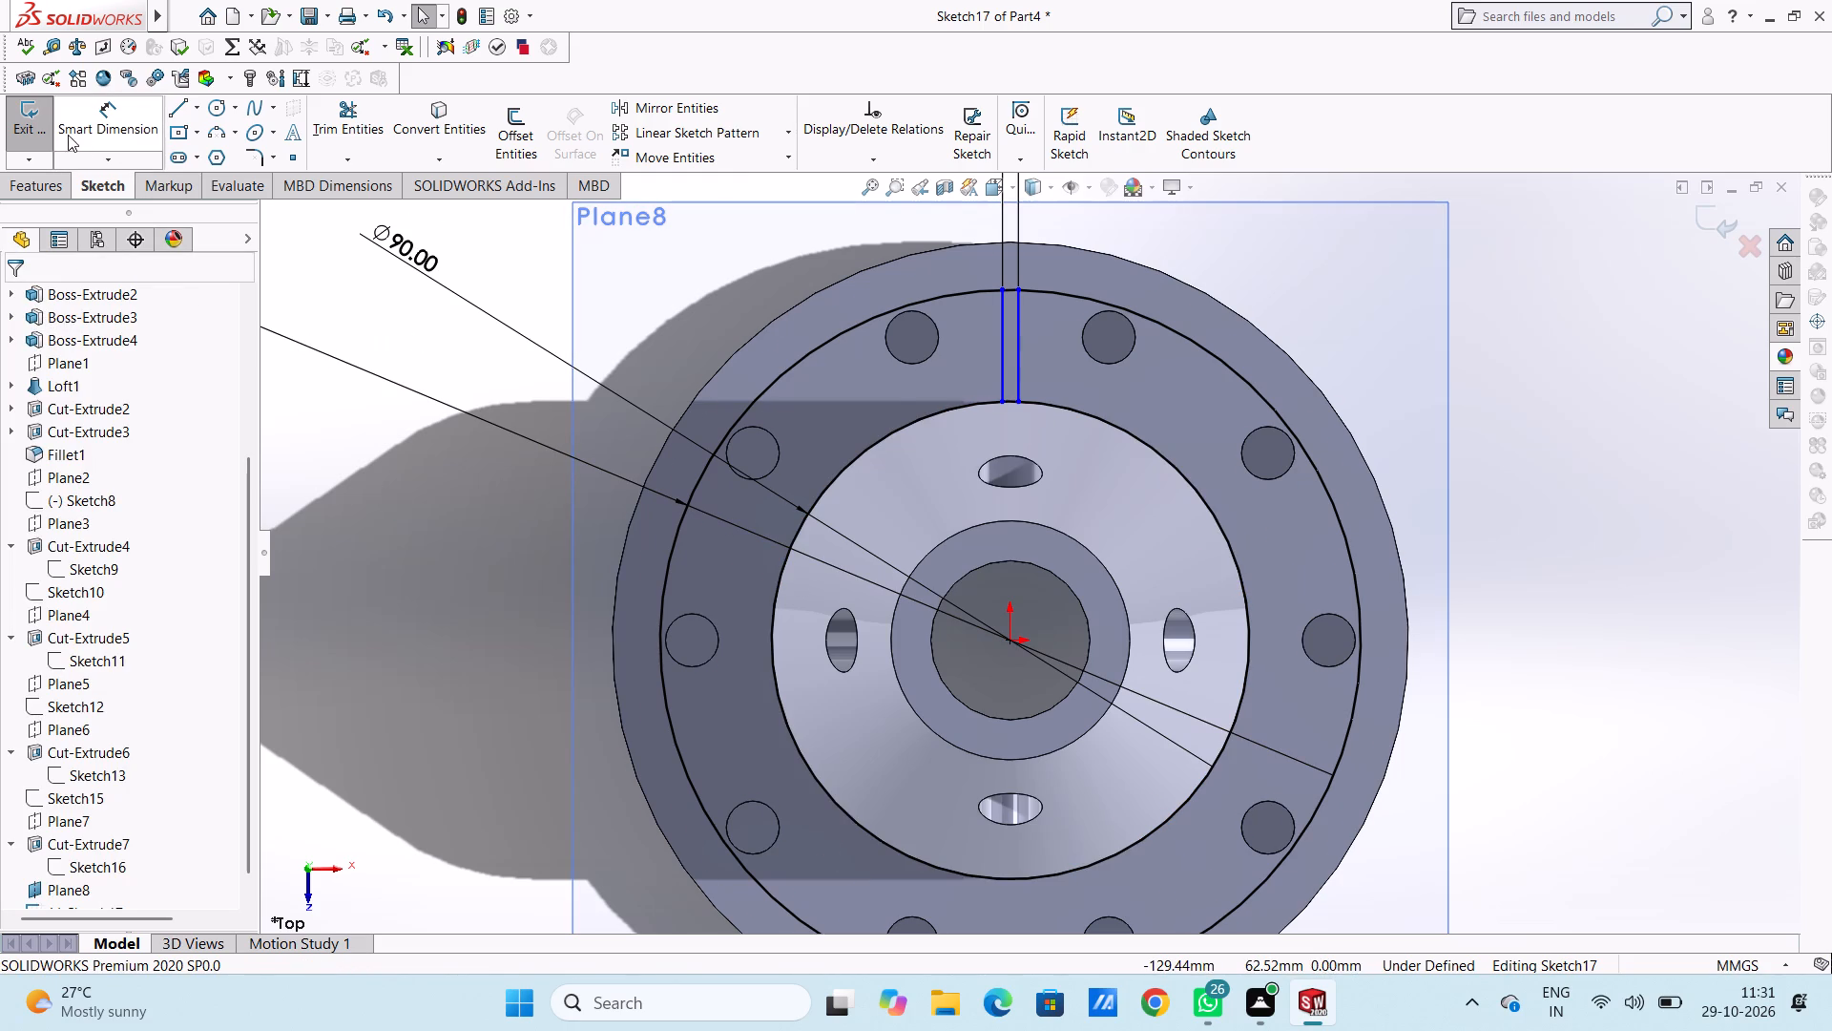
Add Fix relations to the inner endpoints of both vertical rib lines, at the inner circle.
click(1001, 397)
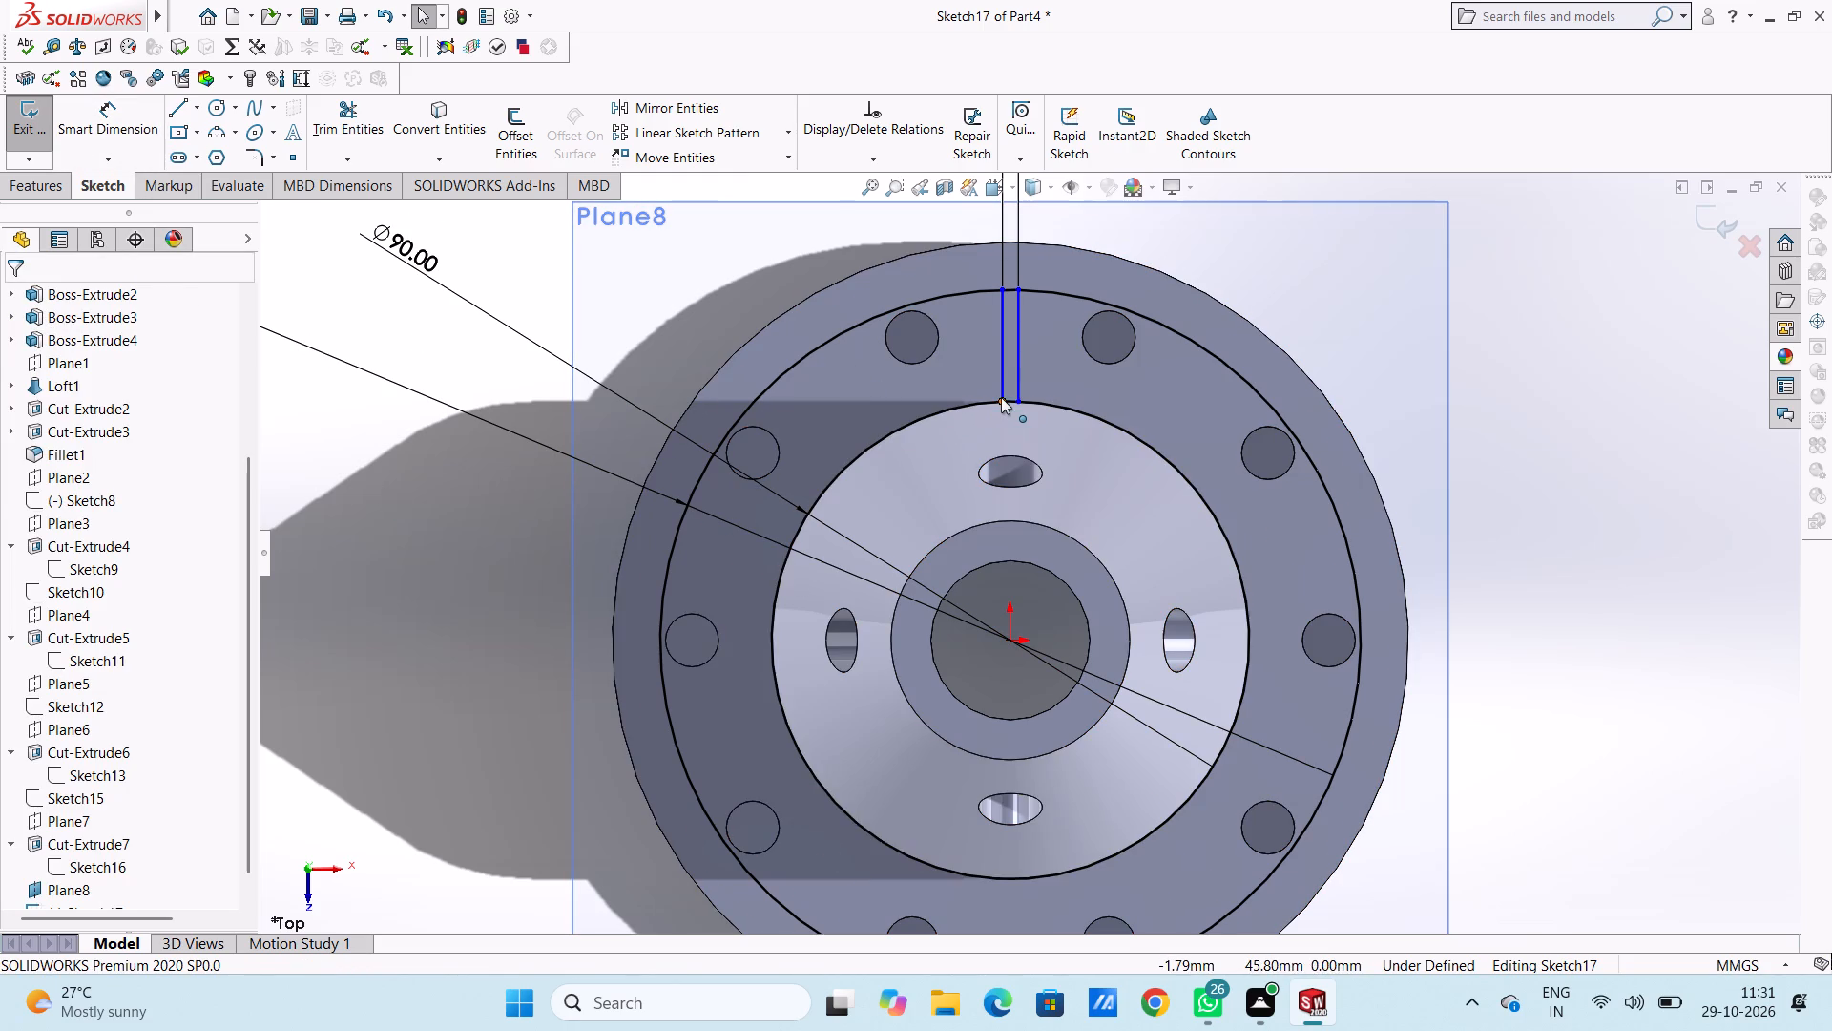
click(25, 536)
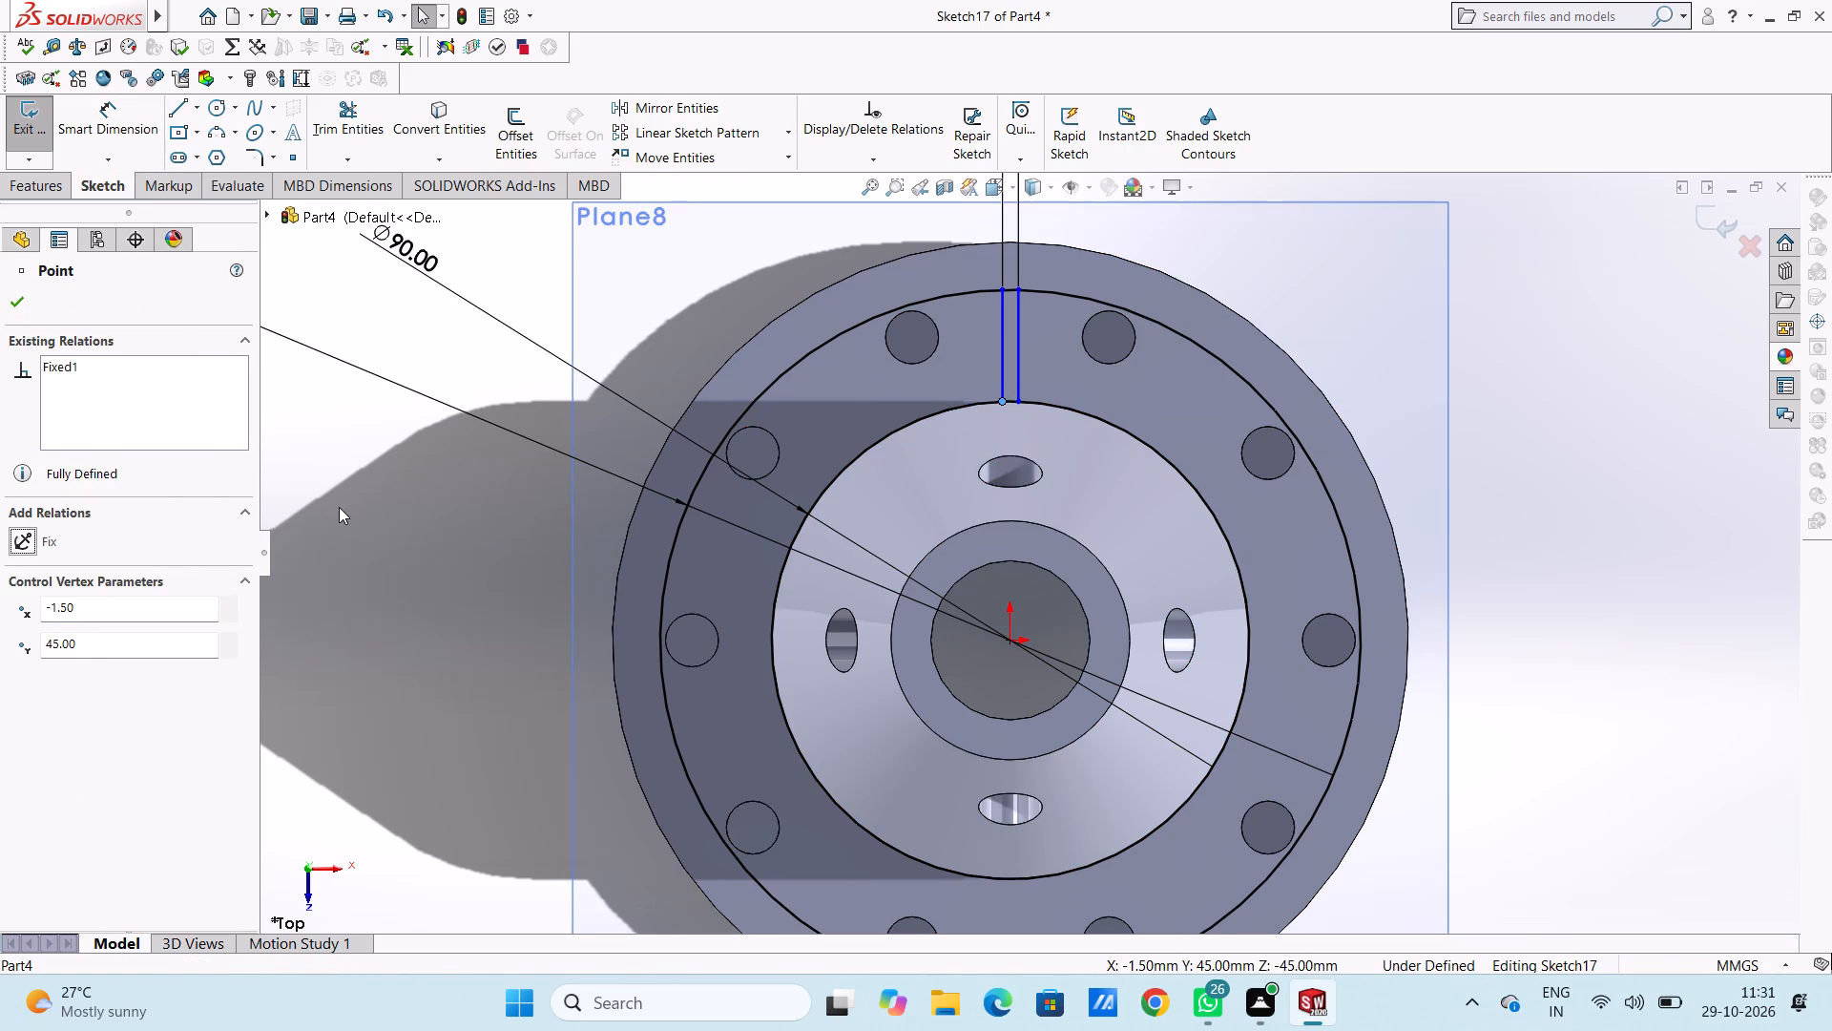
click(343, 507)
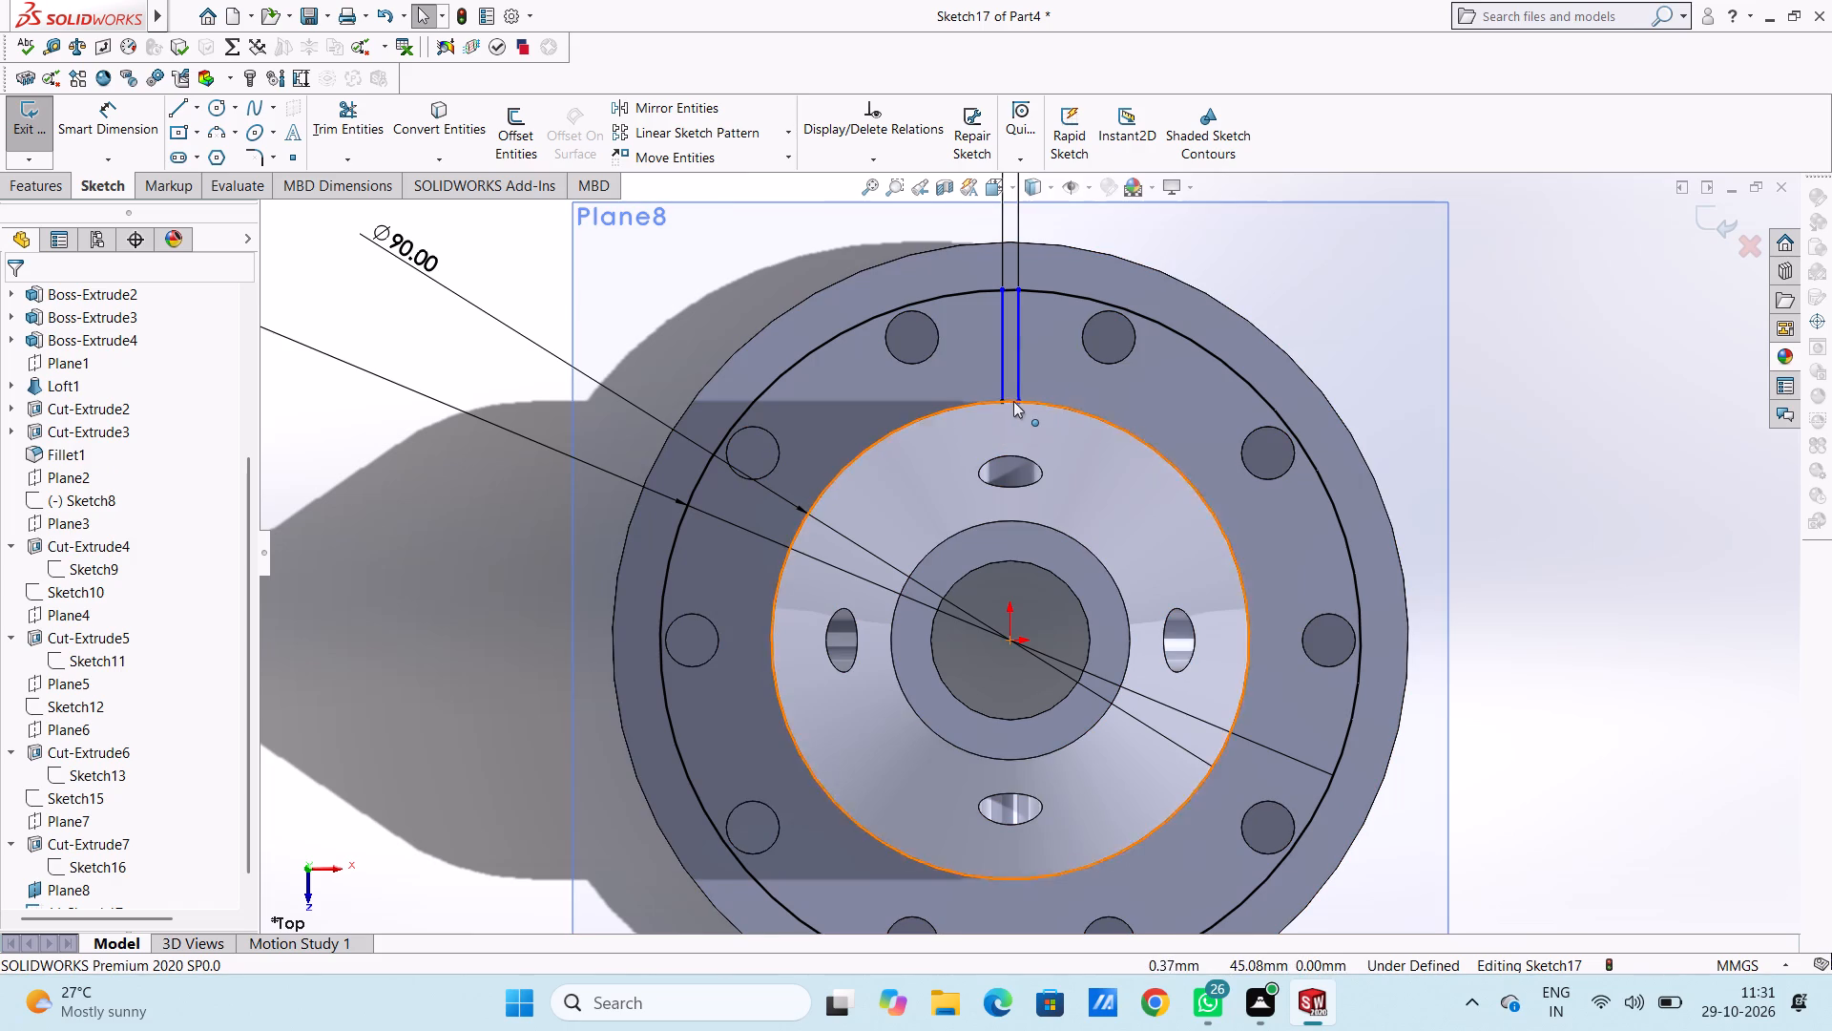
click(1013, 401)
click(25, 540)
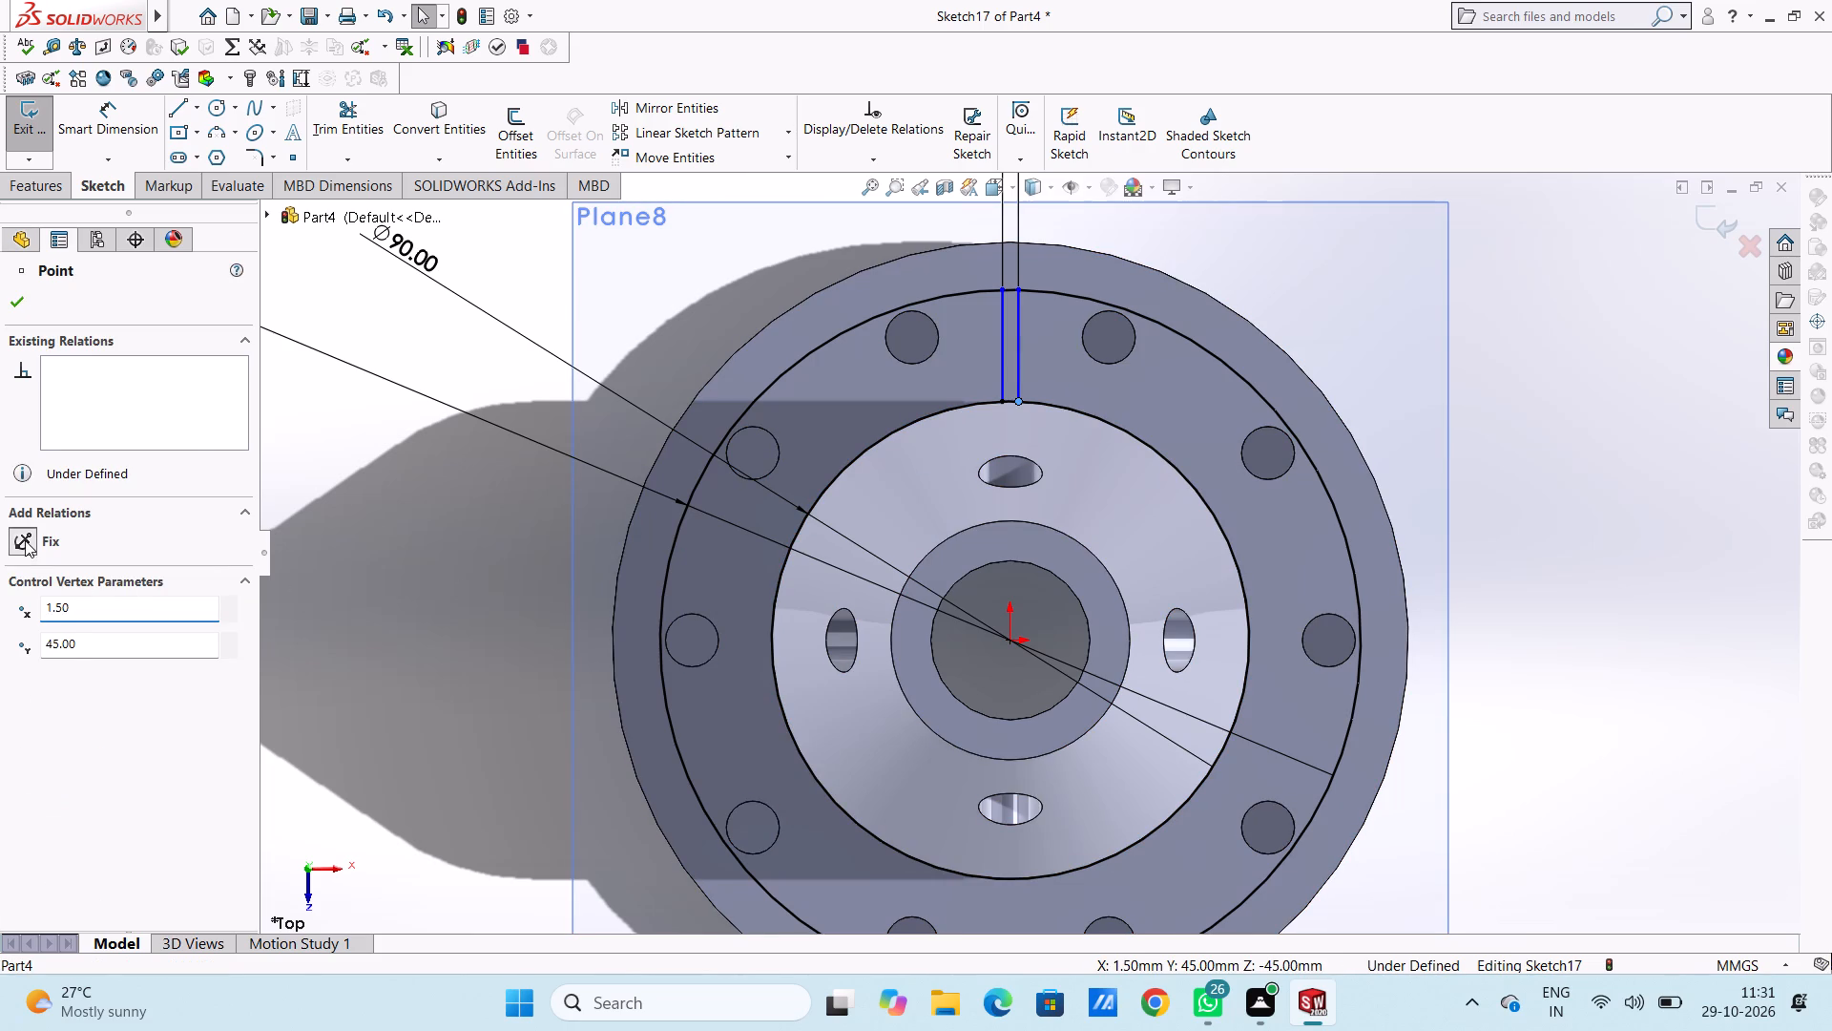
click(502, 541)
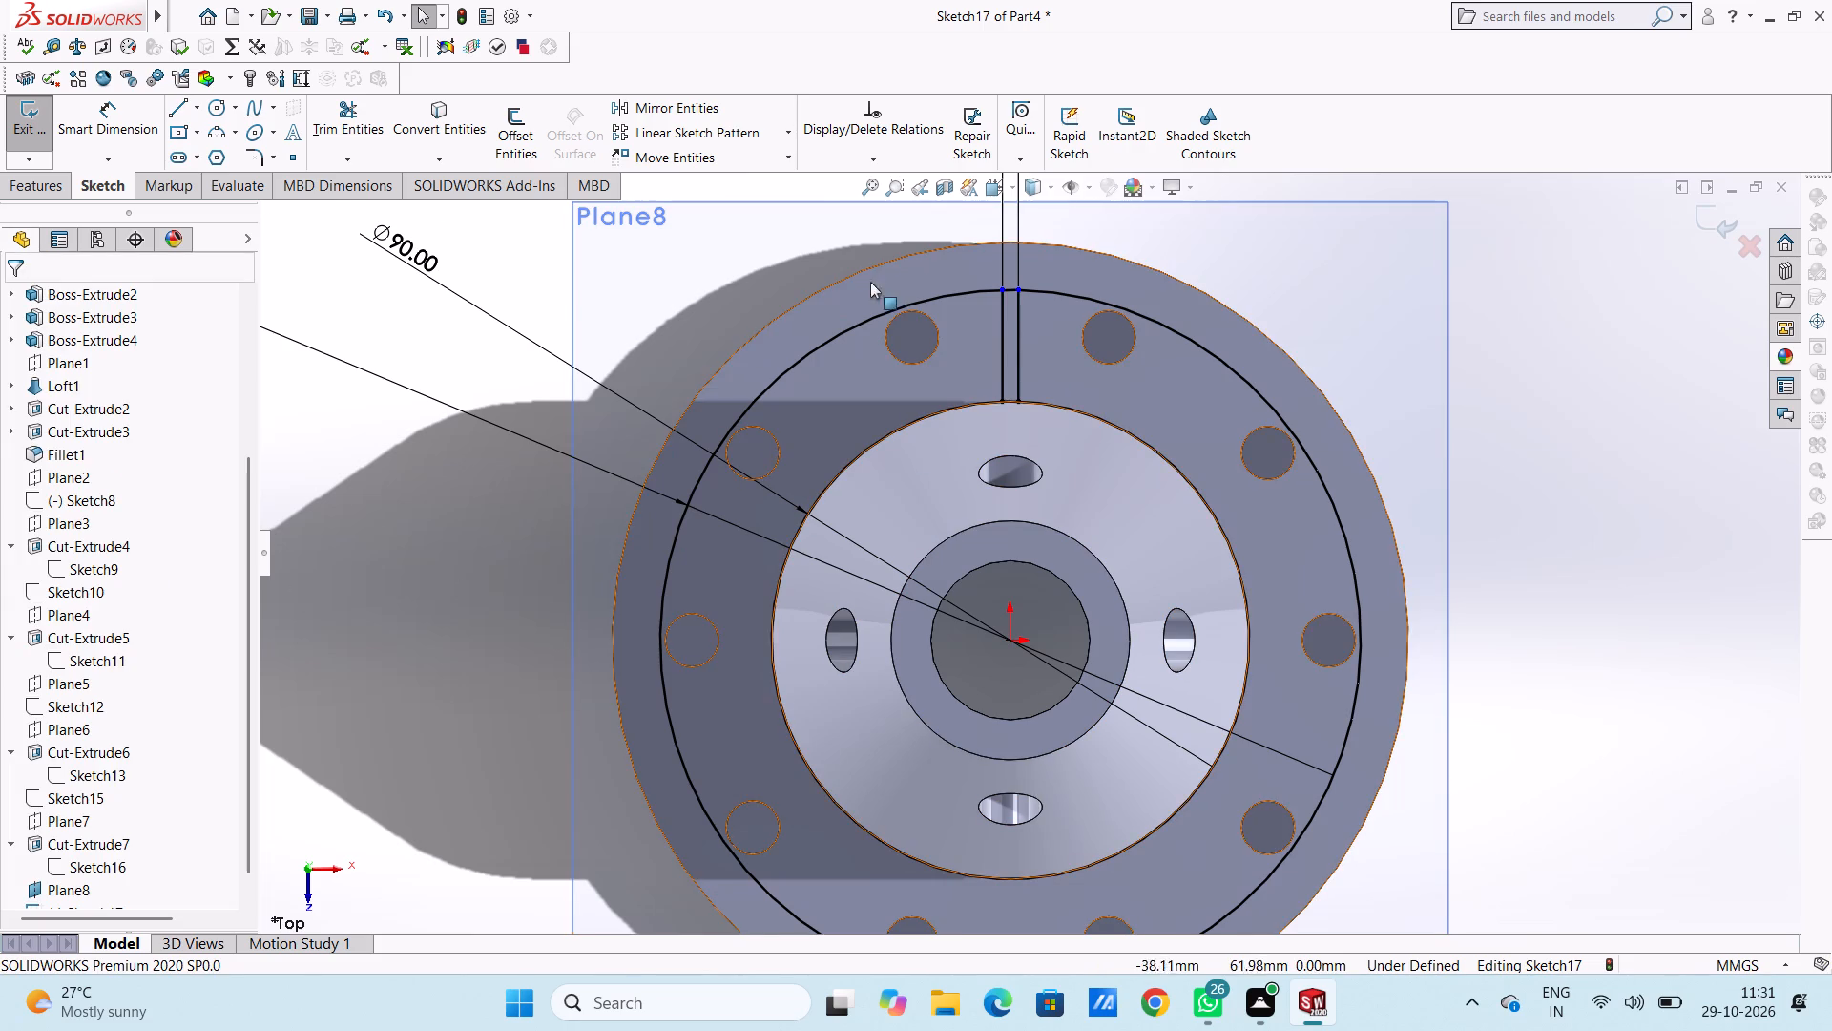
Add Fix relations to the outer endpoints of both vertical rib lines, at the outer circle.
click(1002, 289)
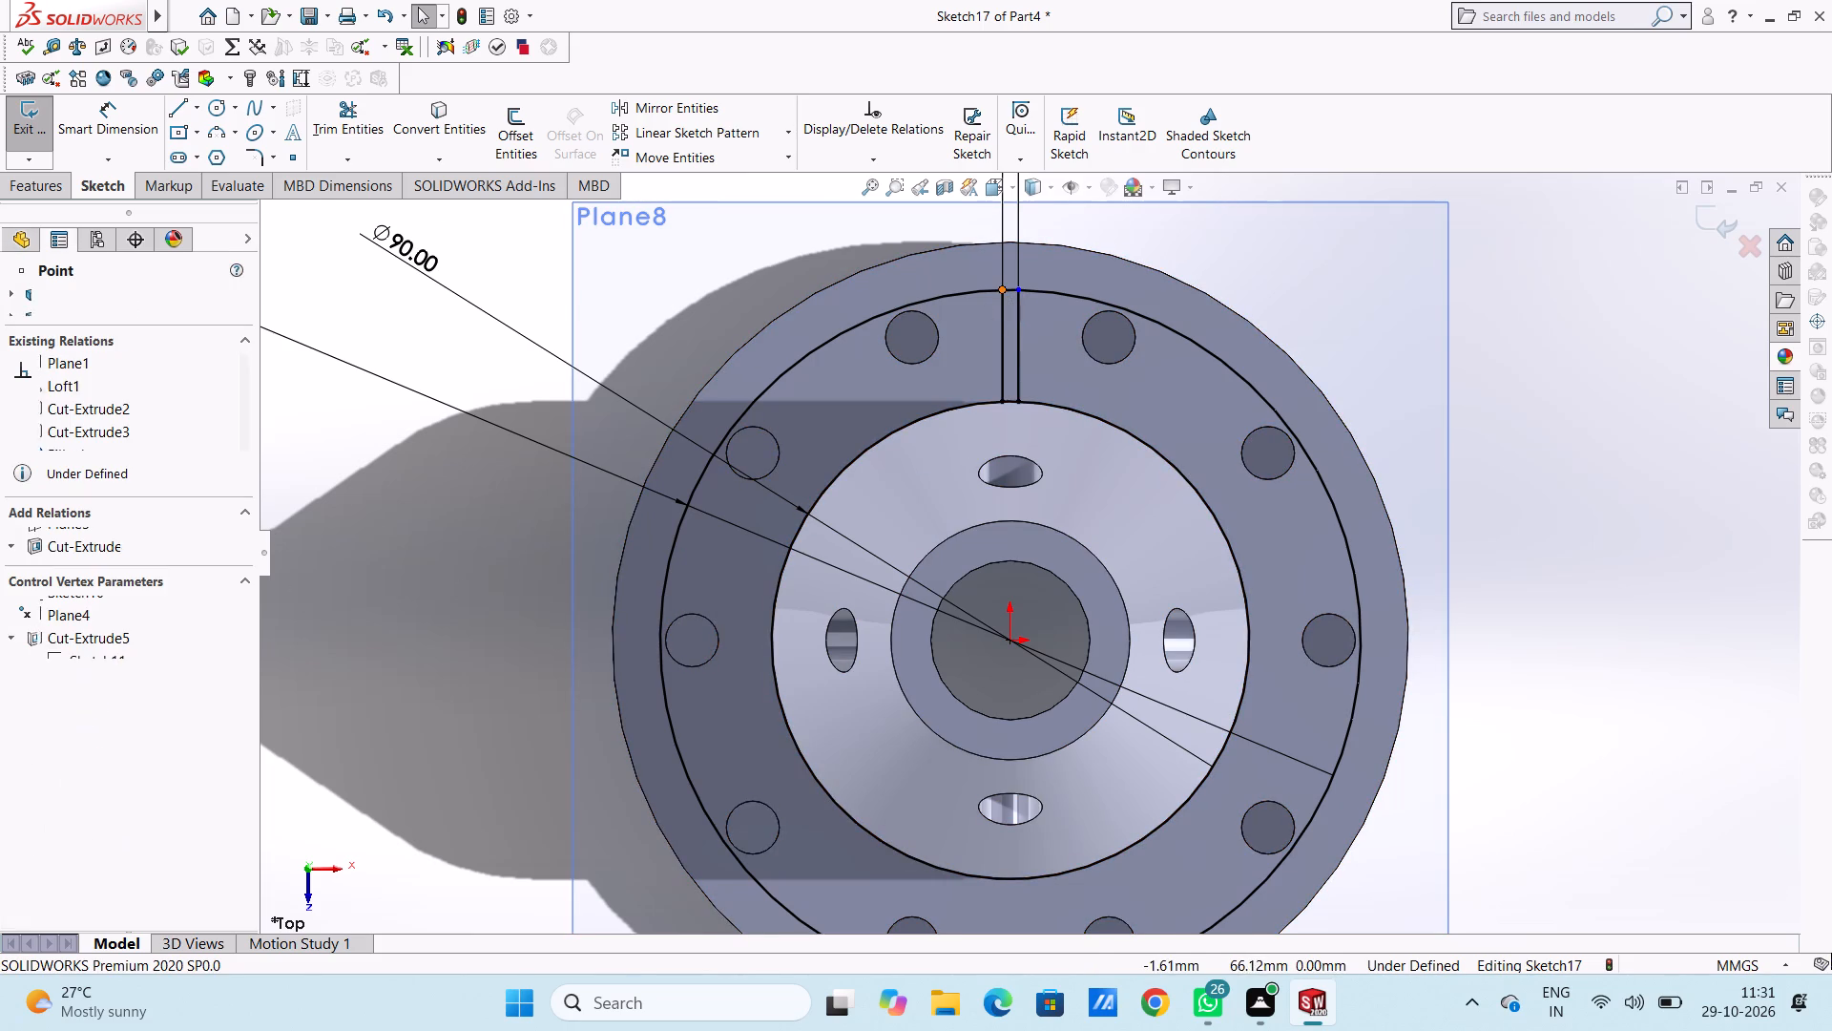
click(20, 539)
click(368, 530)
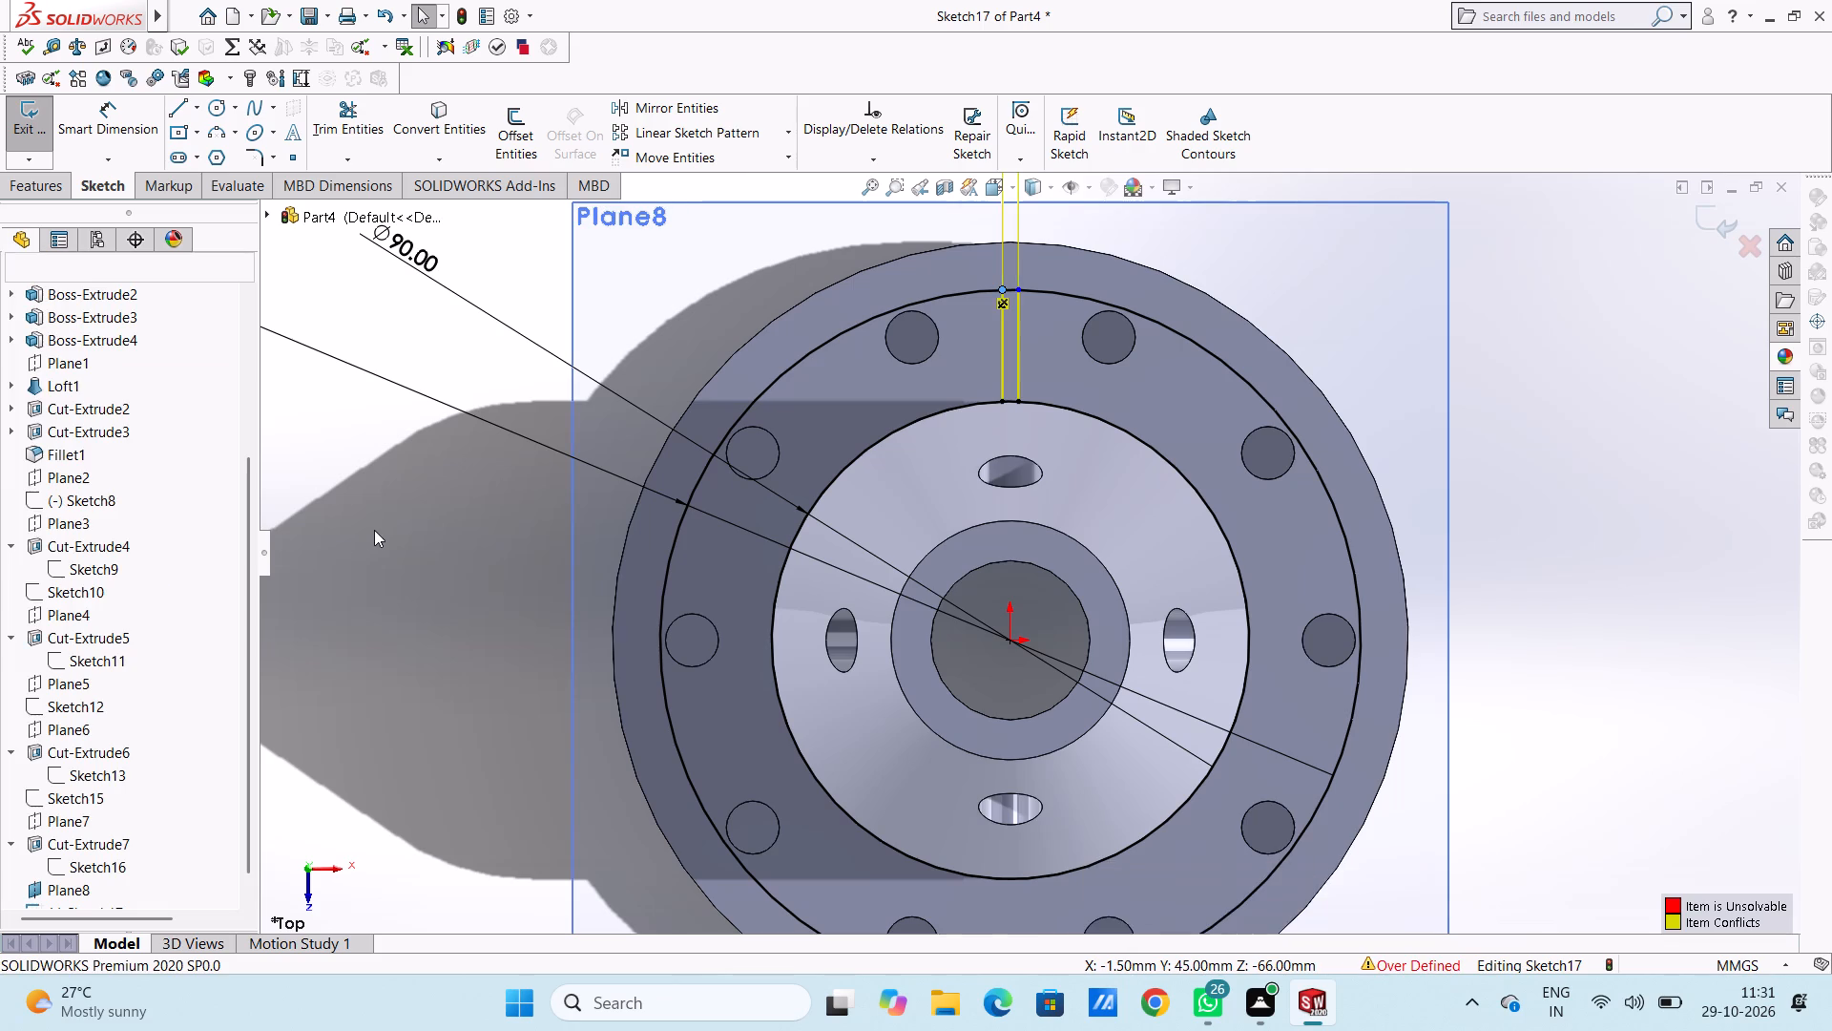
scroll(576, 517, up, 4)
scroll(1015, 436, down, 5)
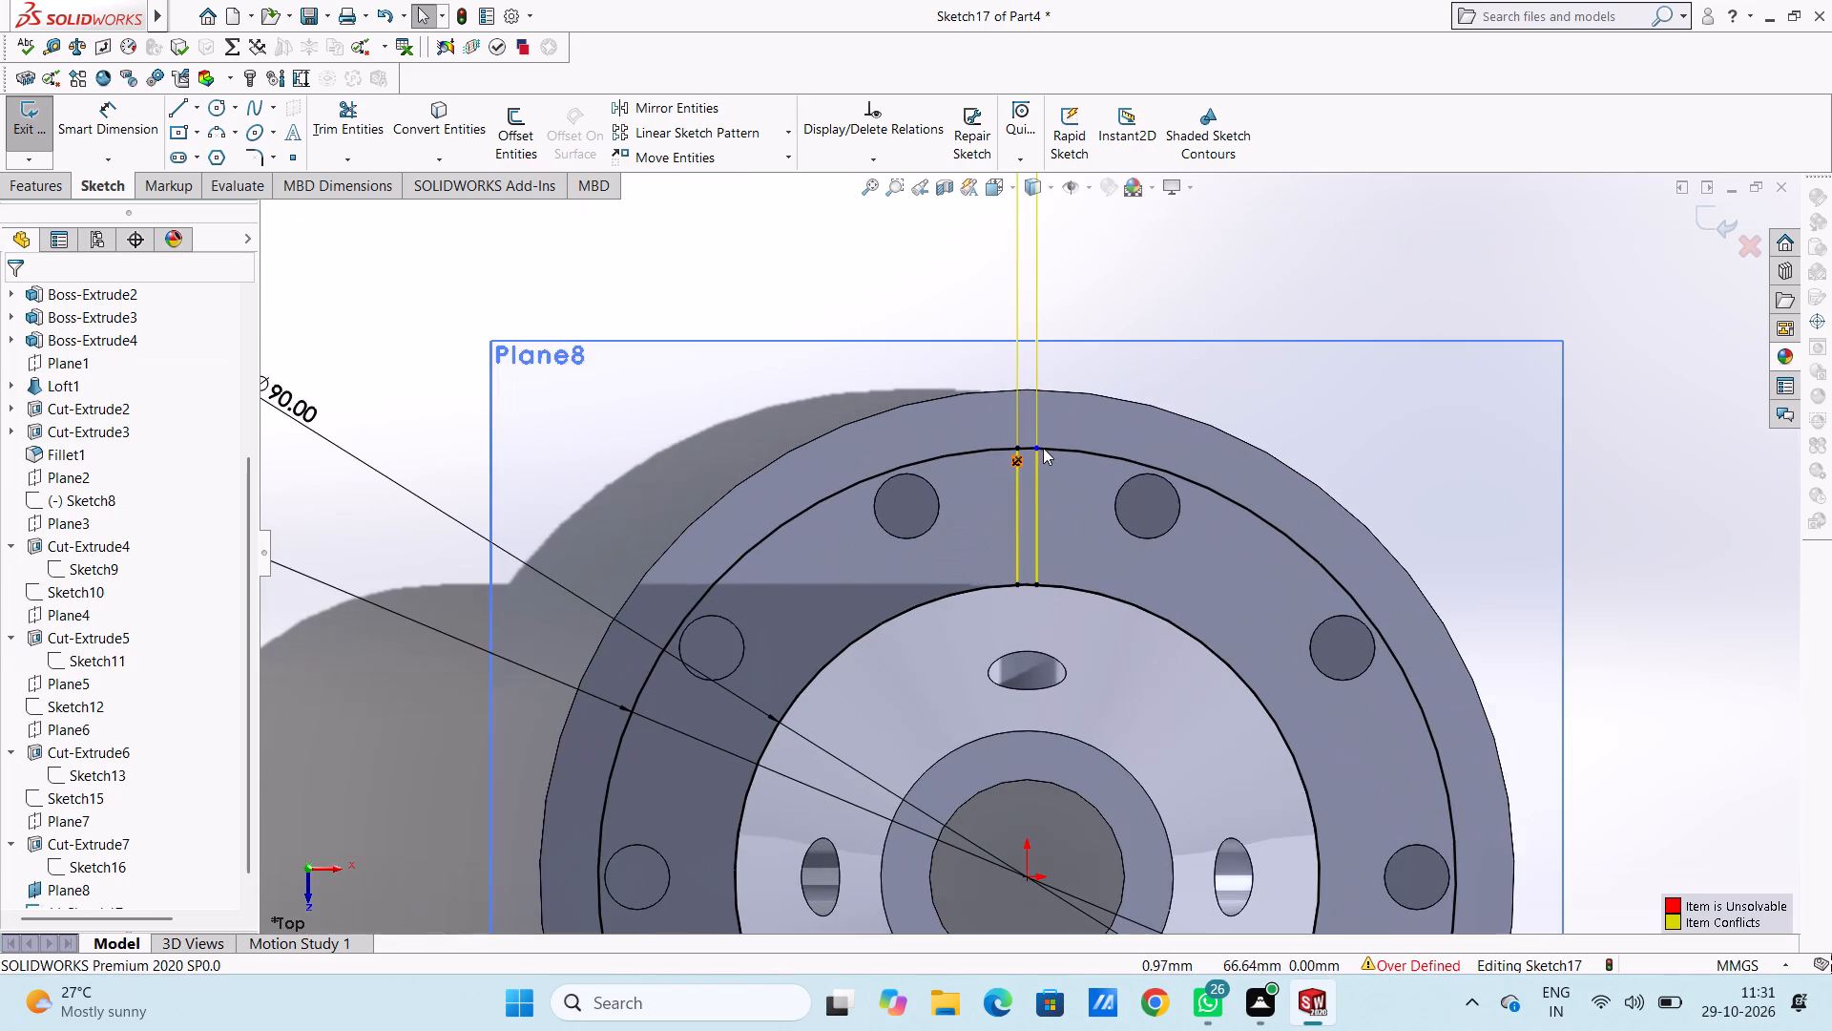
click(1032, 451)
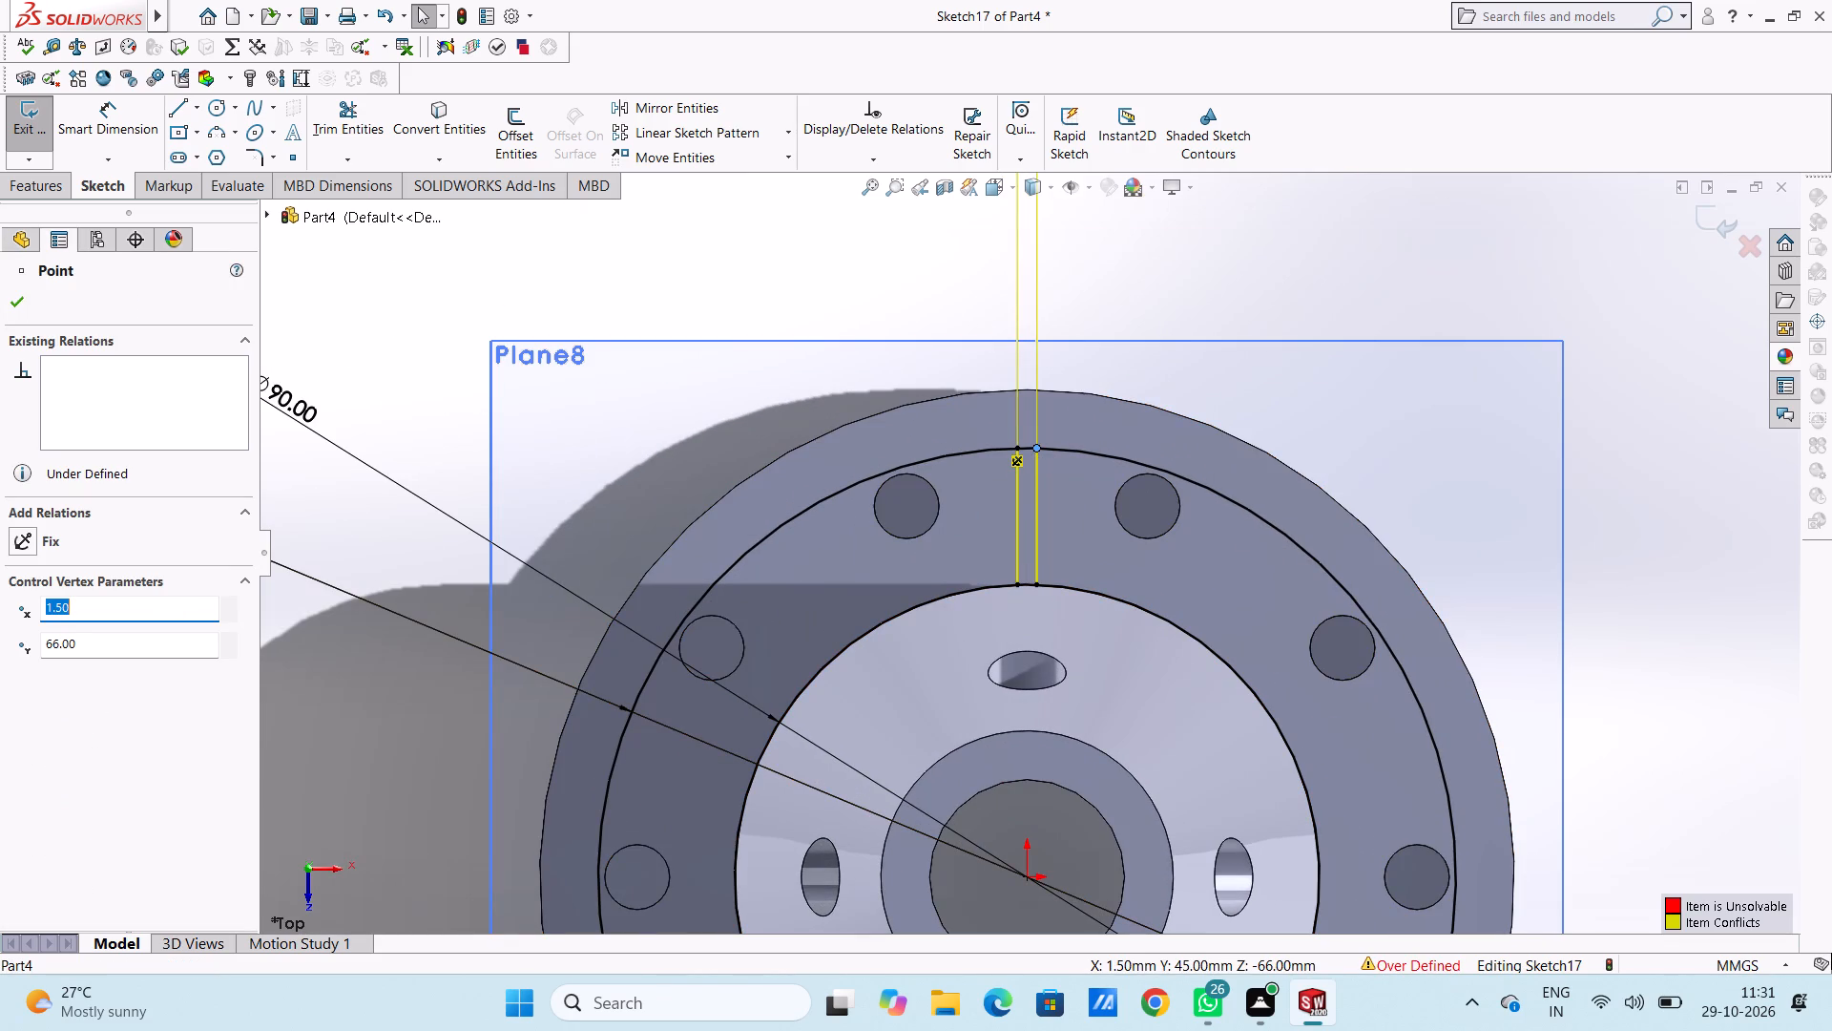
click(27, 540)
click(389, 498)
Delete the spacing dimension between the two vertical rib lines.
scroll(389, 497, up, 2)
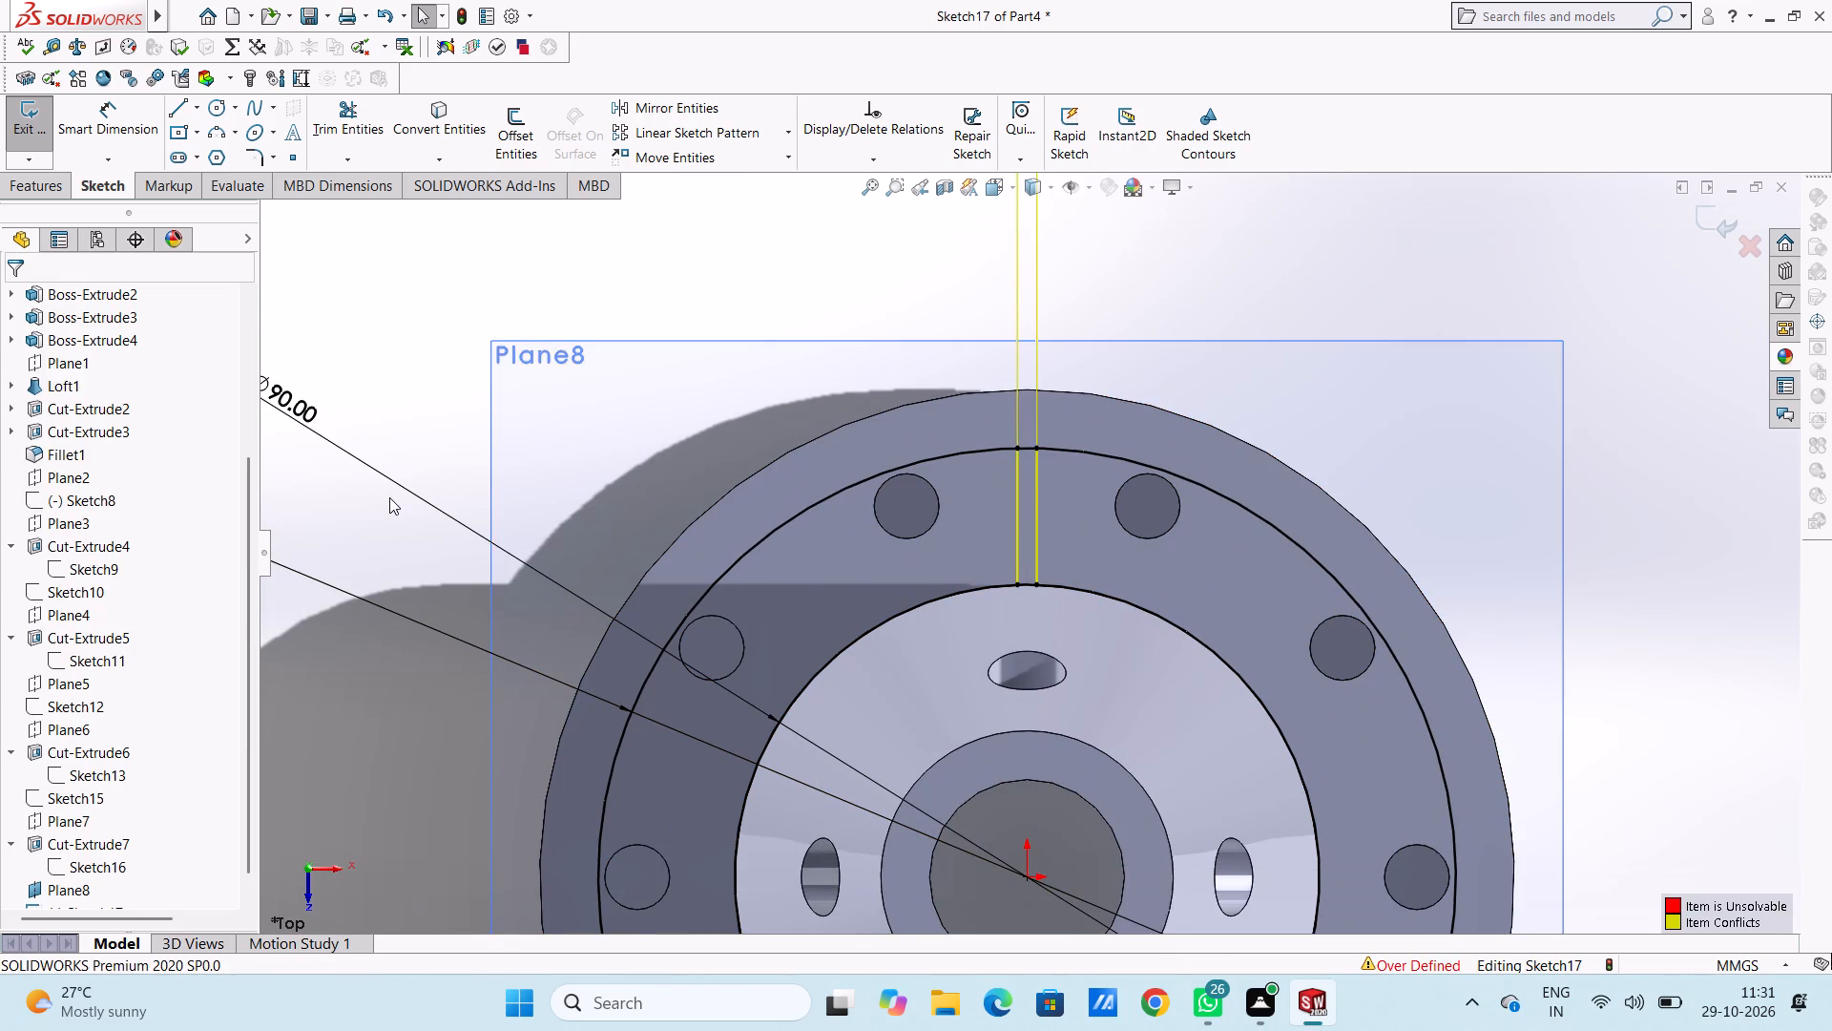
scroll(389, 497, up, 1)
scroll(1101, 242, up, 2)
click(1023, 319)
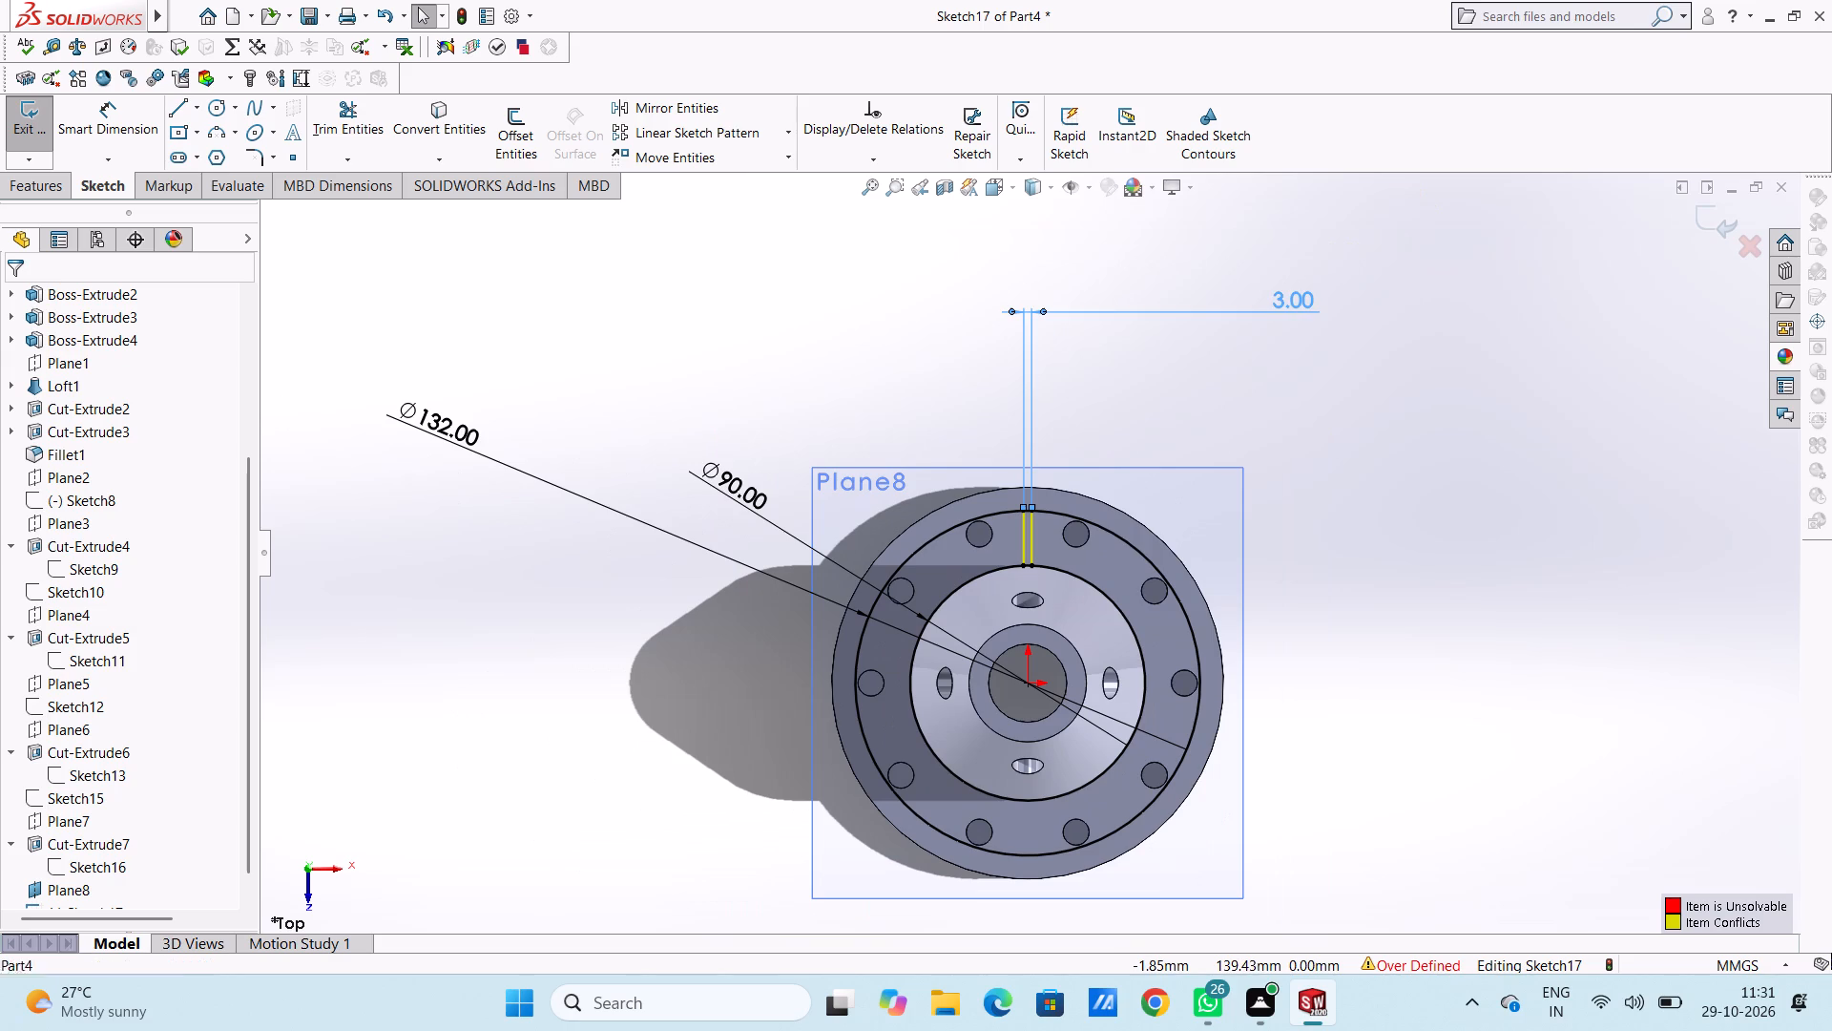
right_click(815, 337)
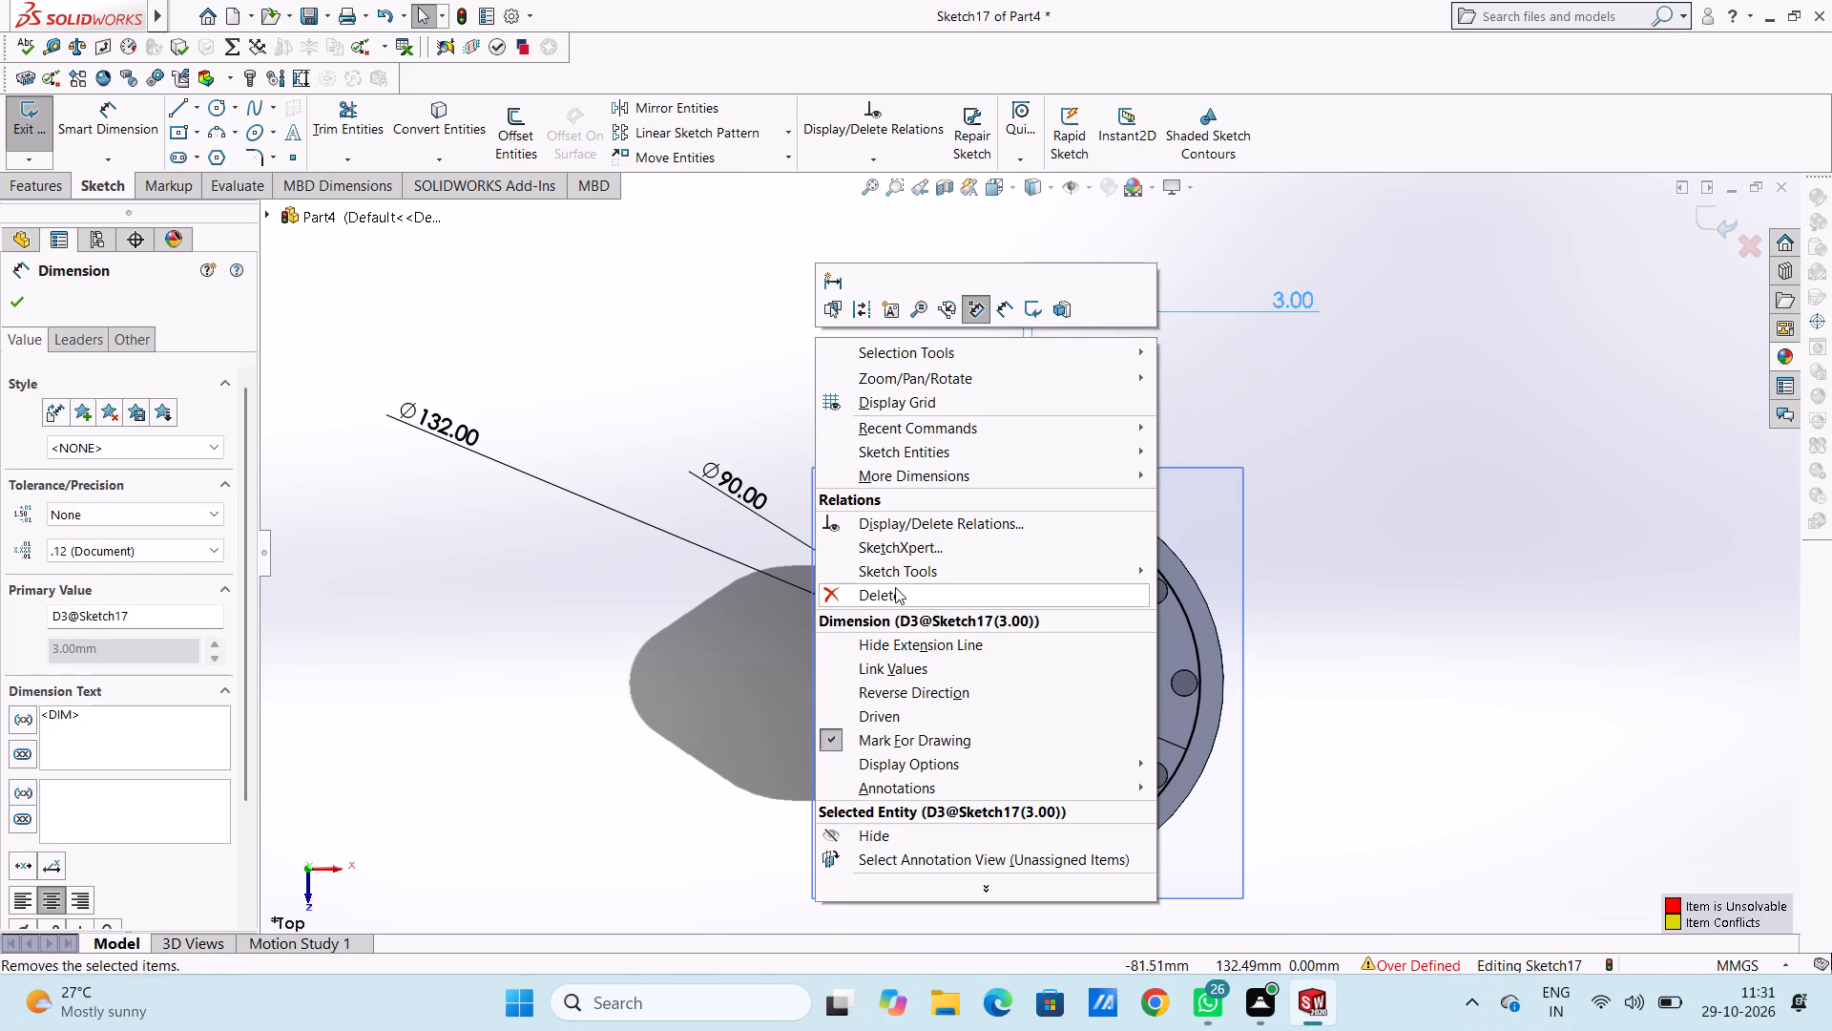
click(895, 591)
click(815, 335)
Trim the outer and inner sketch circles between the two vertical rib lines with Trim to closest.
scroll(1062, 635, down, 5)
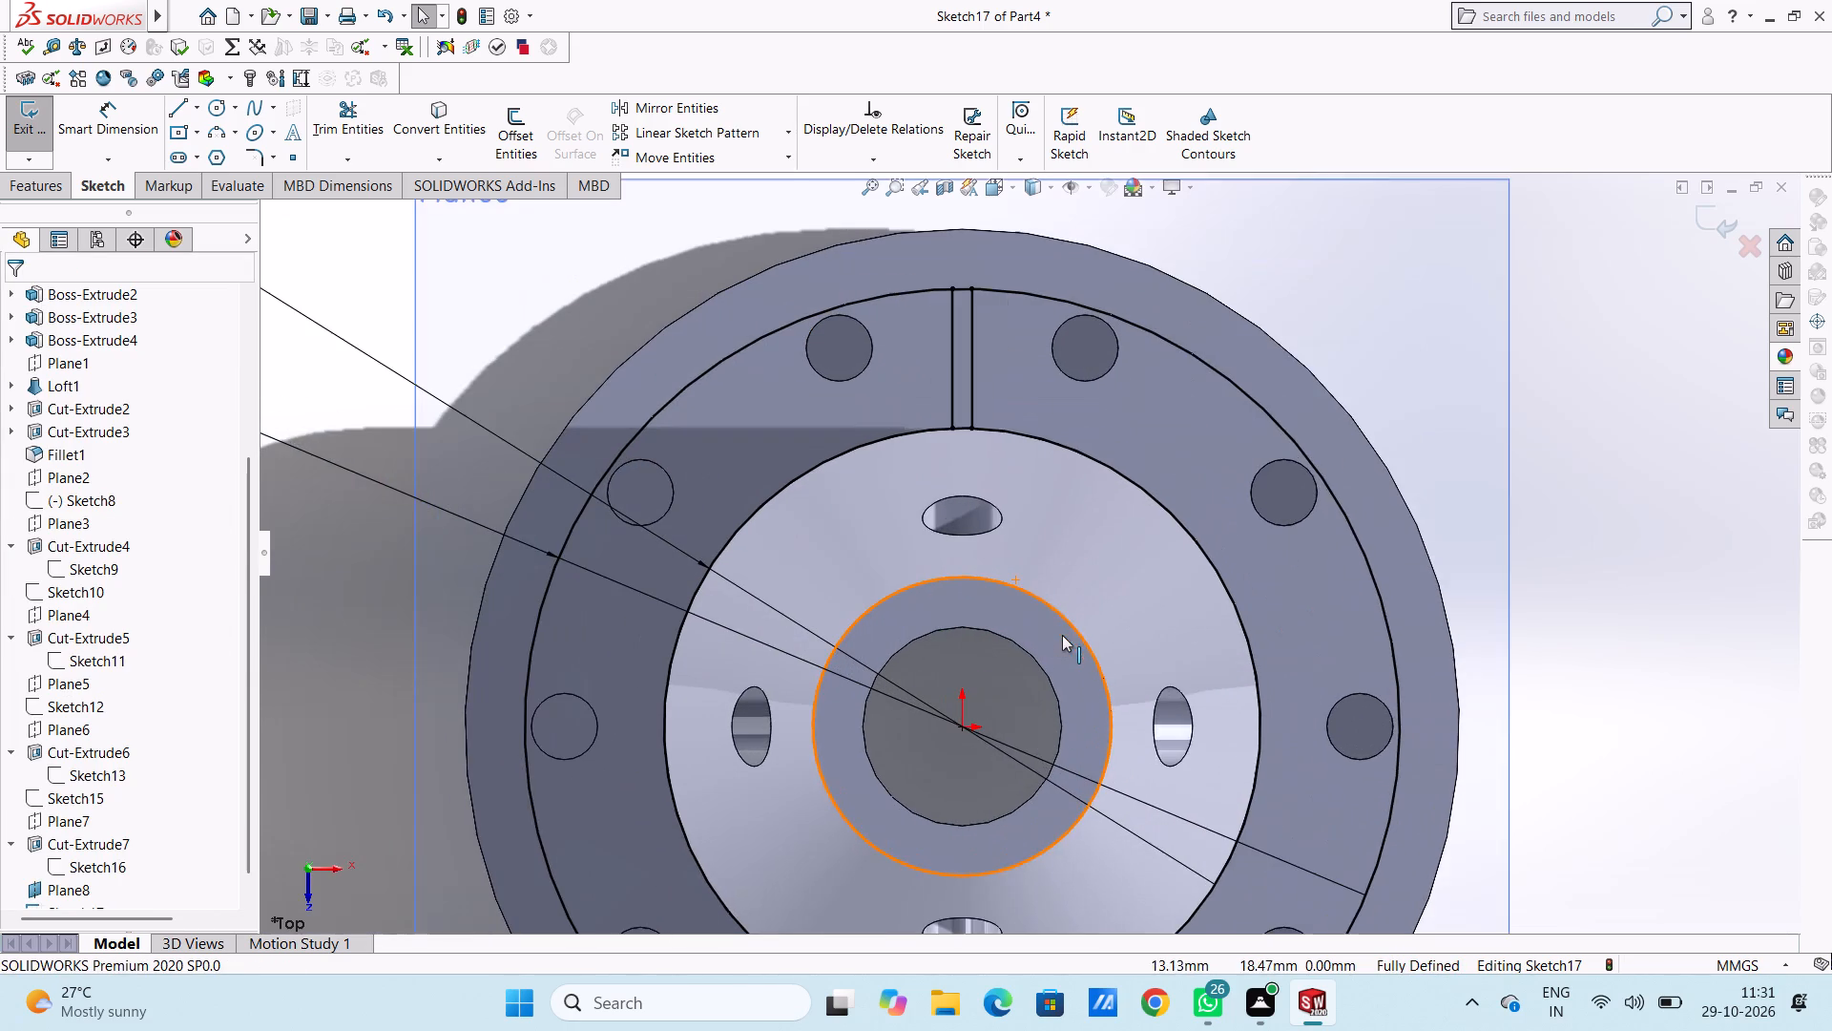
scroll(934, 390, down, 1)
click(360, 119)
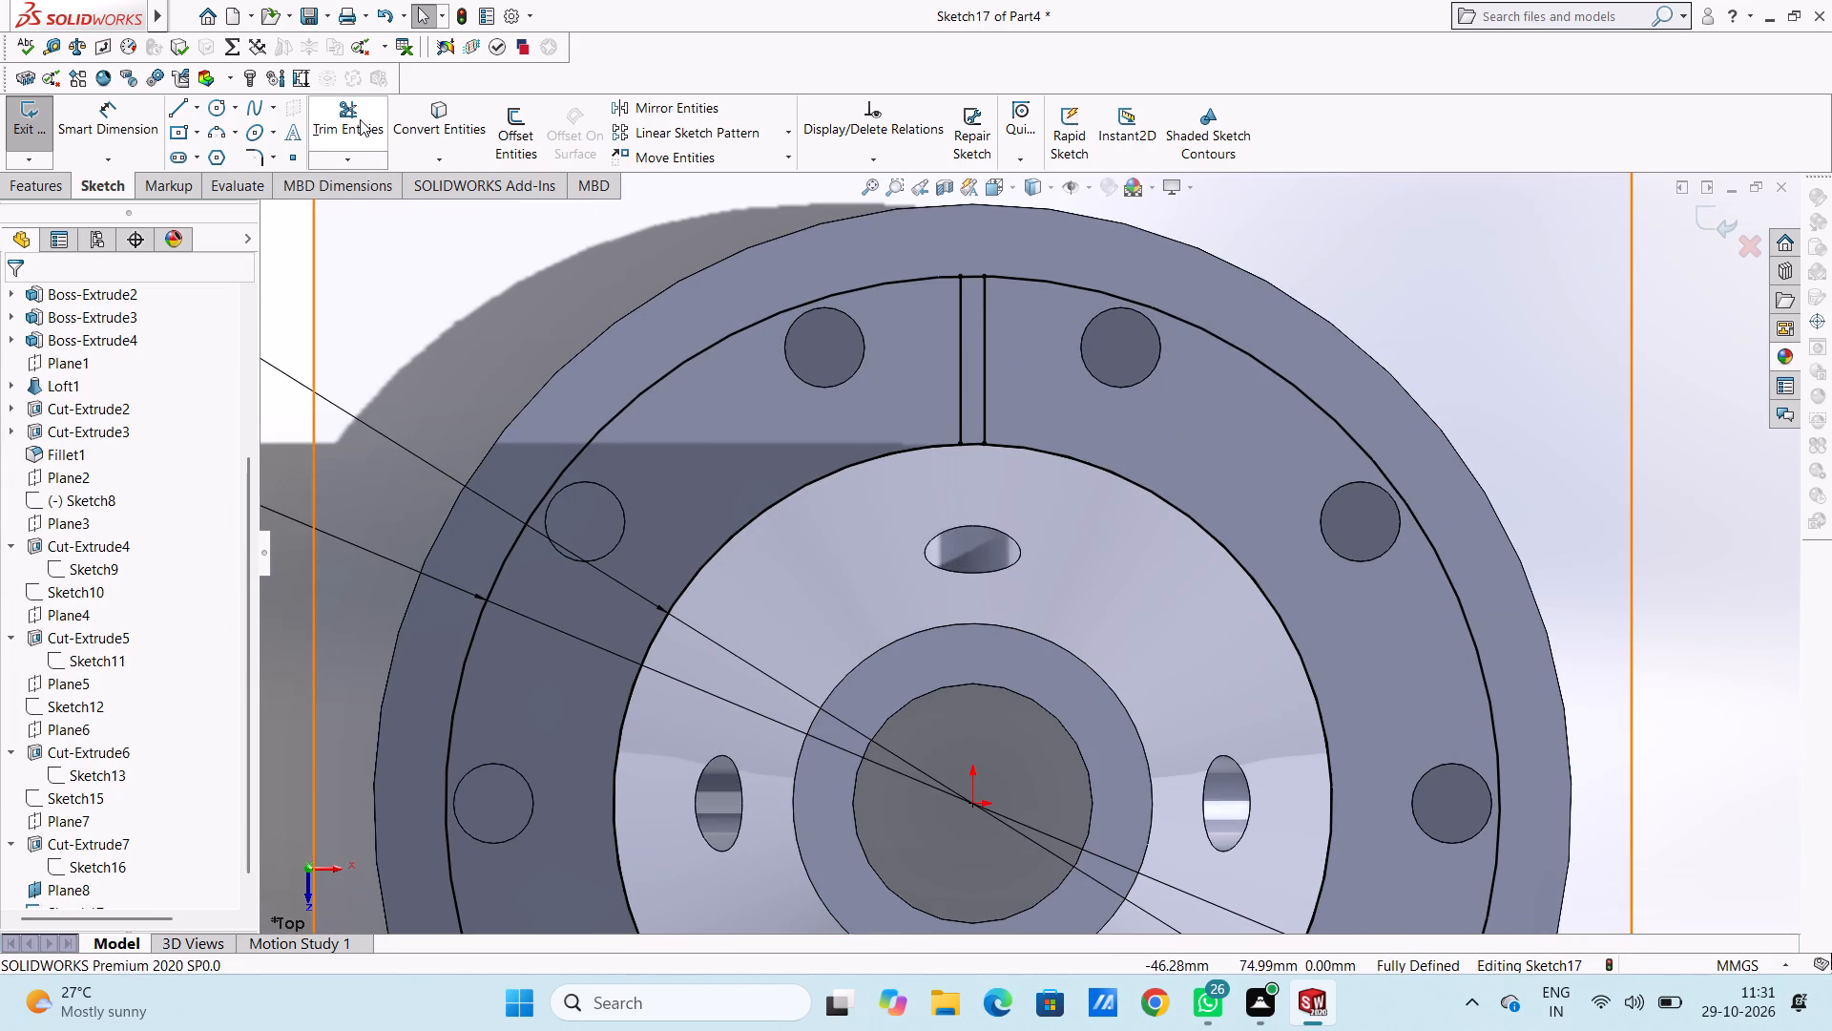
scroll(991, 307, down, 4)
click(969, 309)
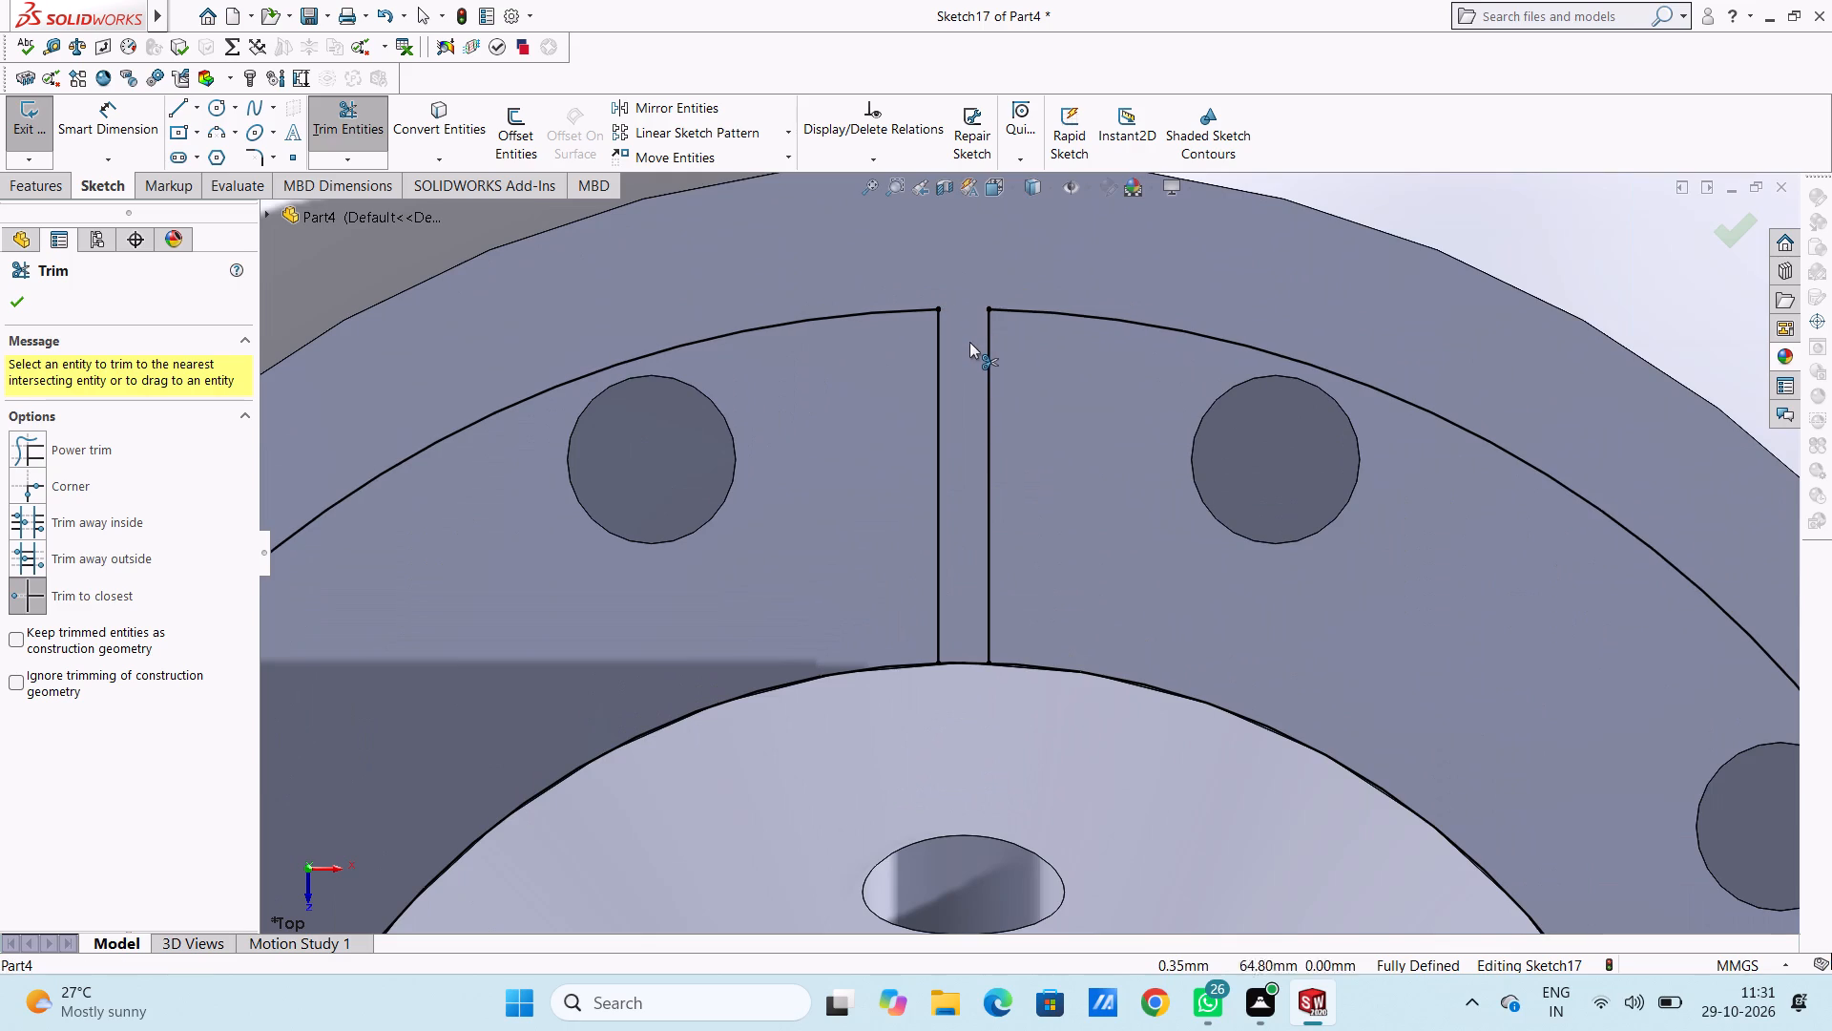
click(971, 662)
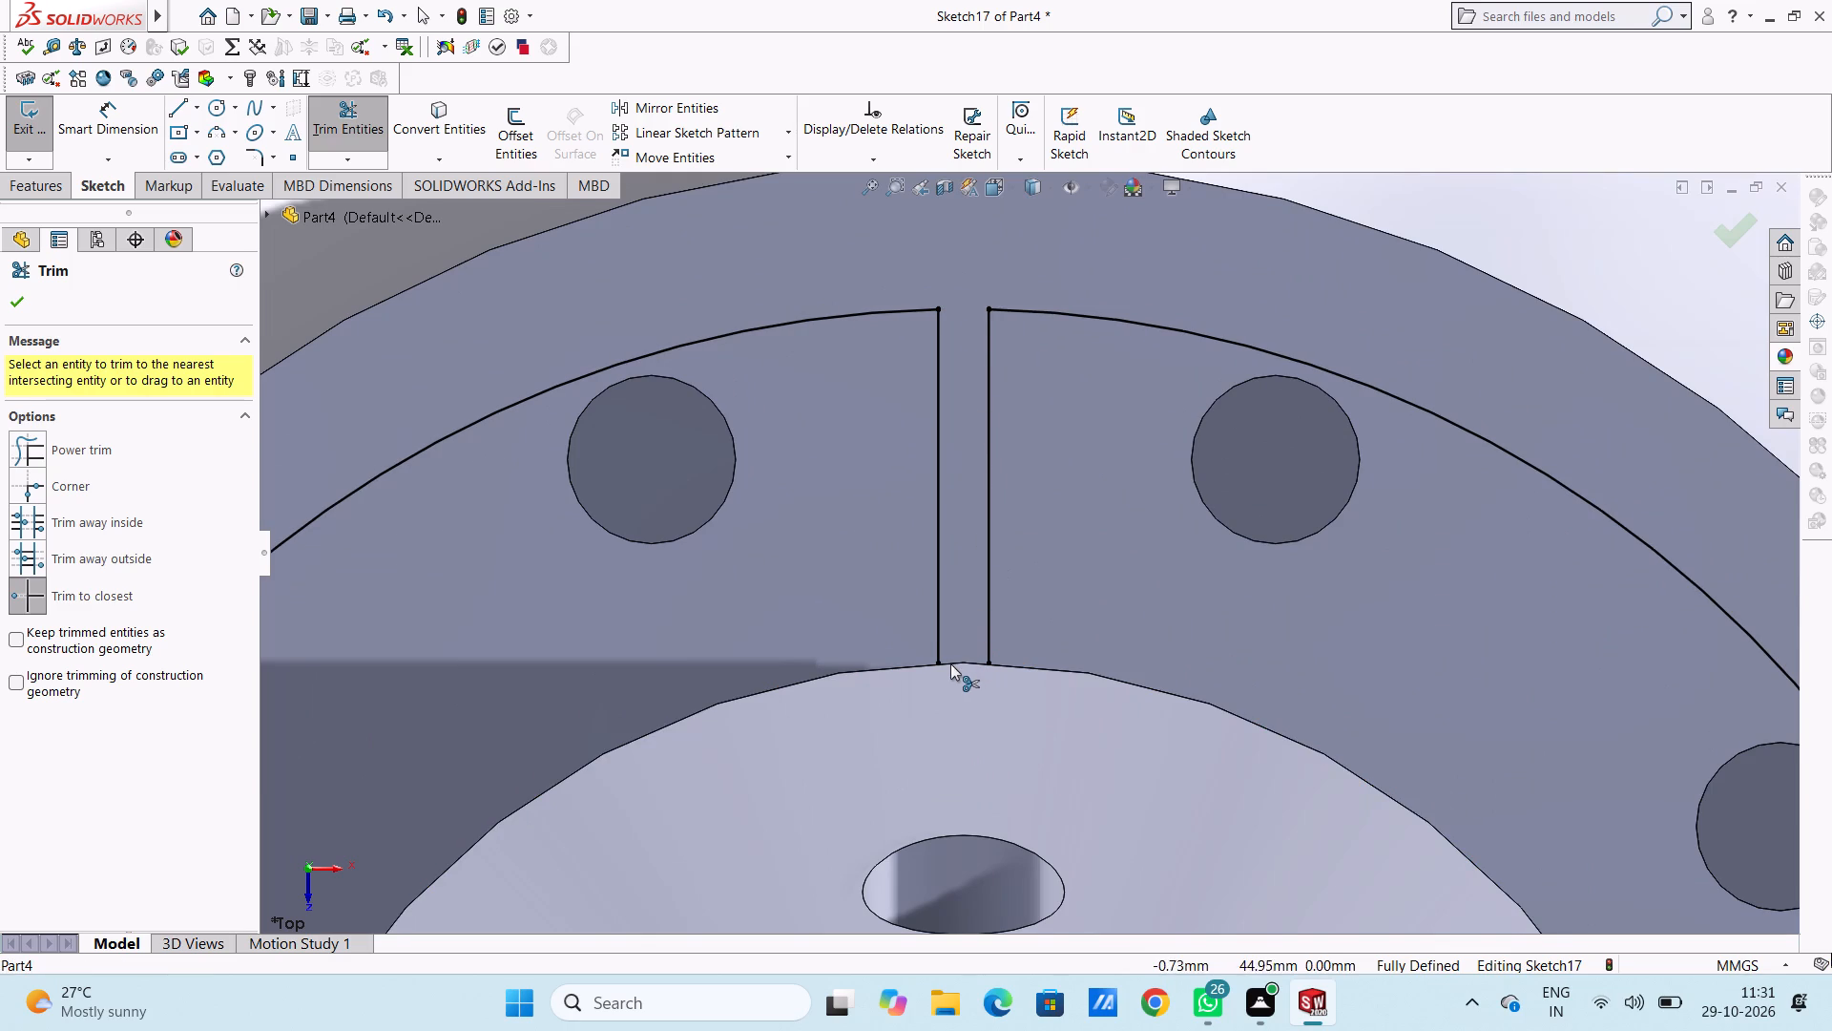
scroll(958, 667, up, 7)
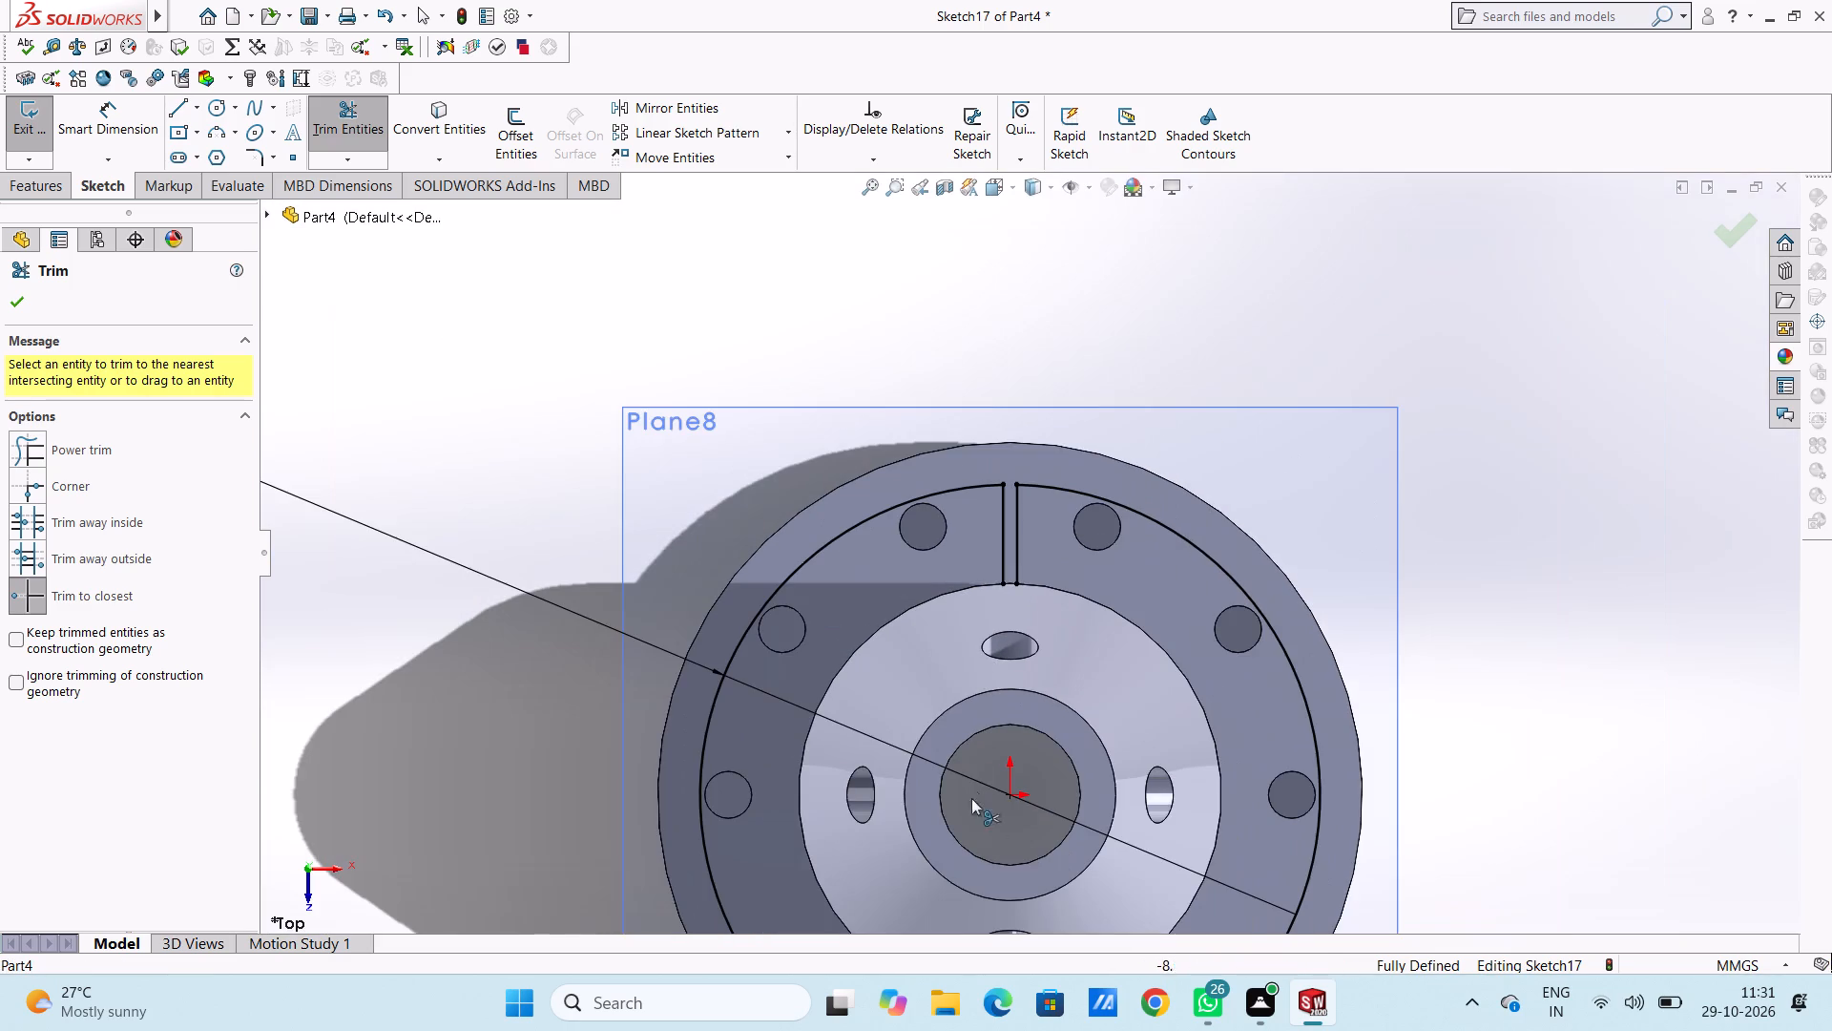
scroll(986, 837, down, 3)
scroll(1019, 397, down, 5)
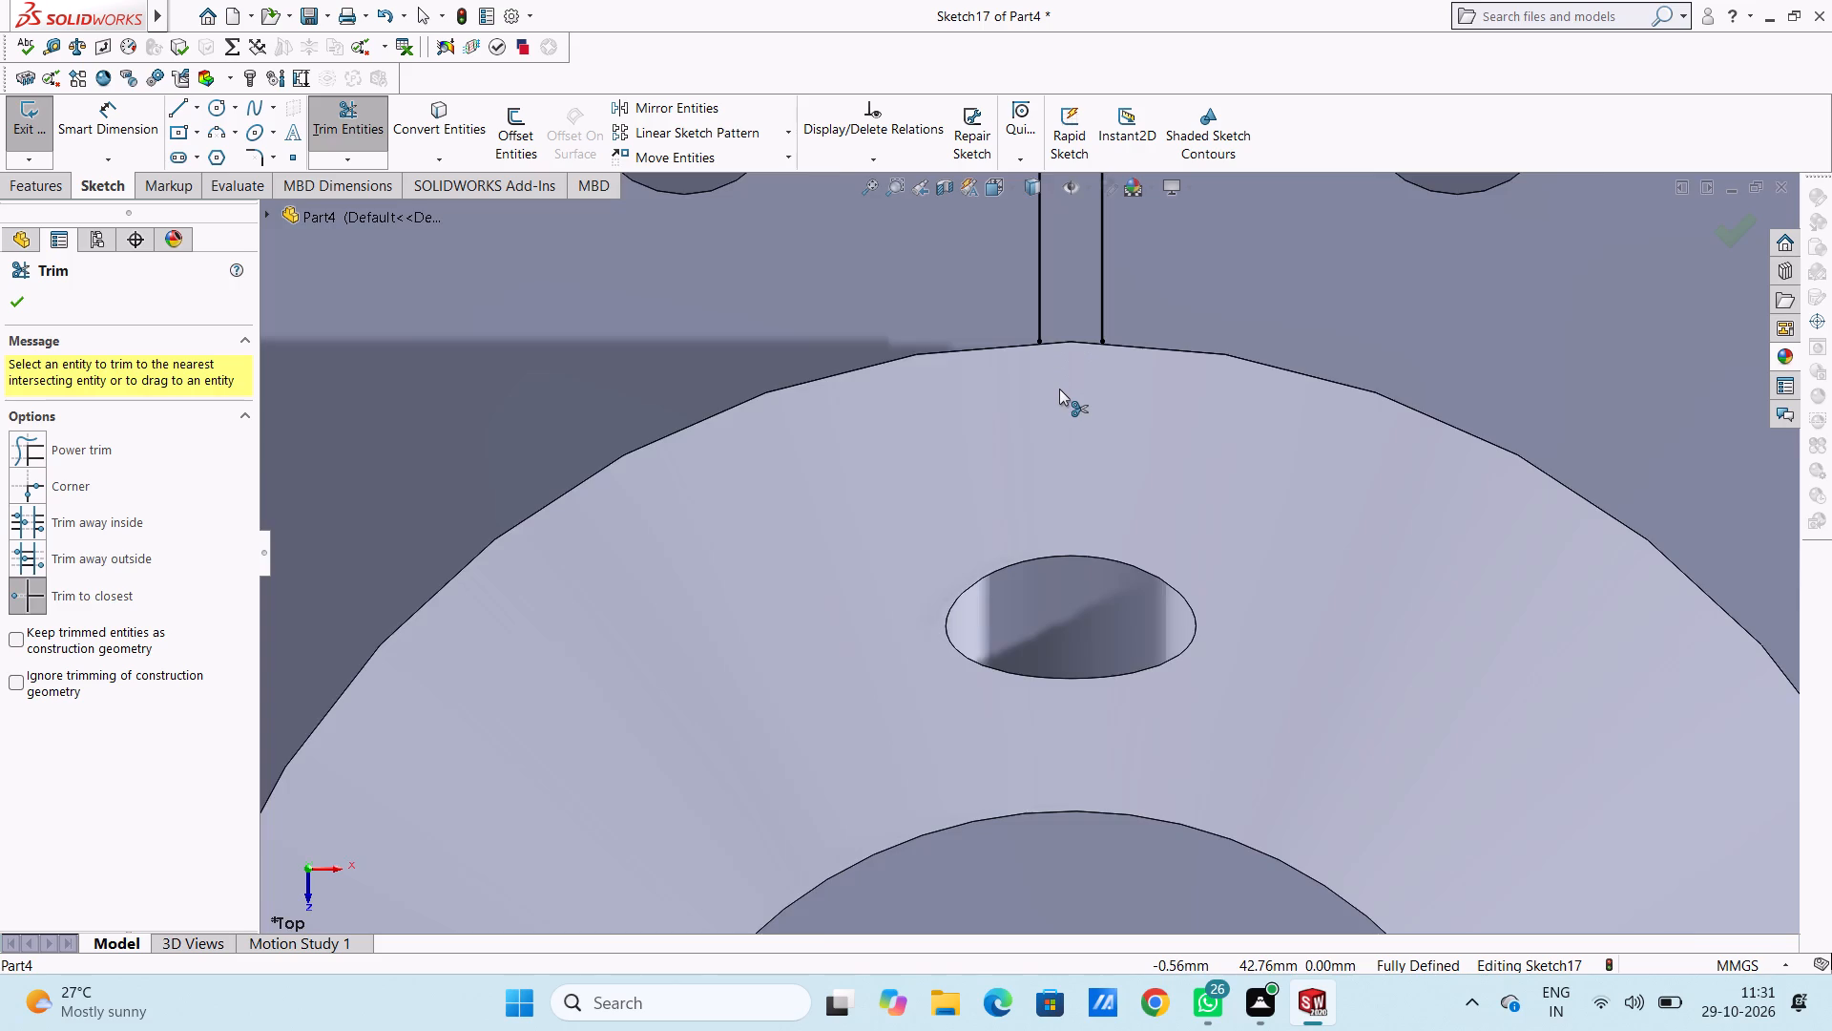
scroll(1059, 389, up, 4)
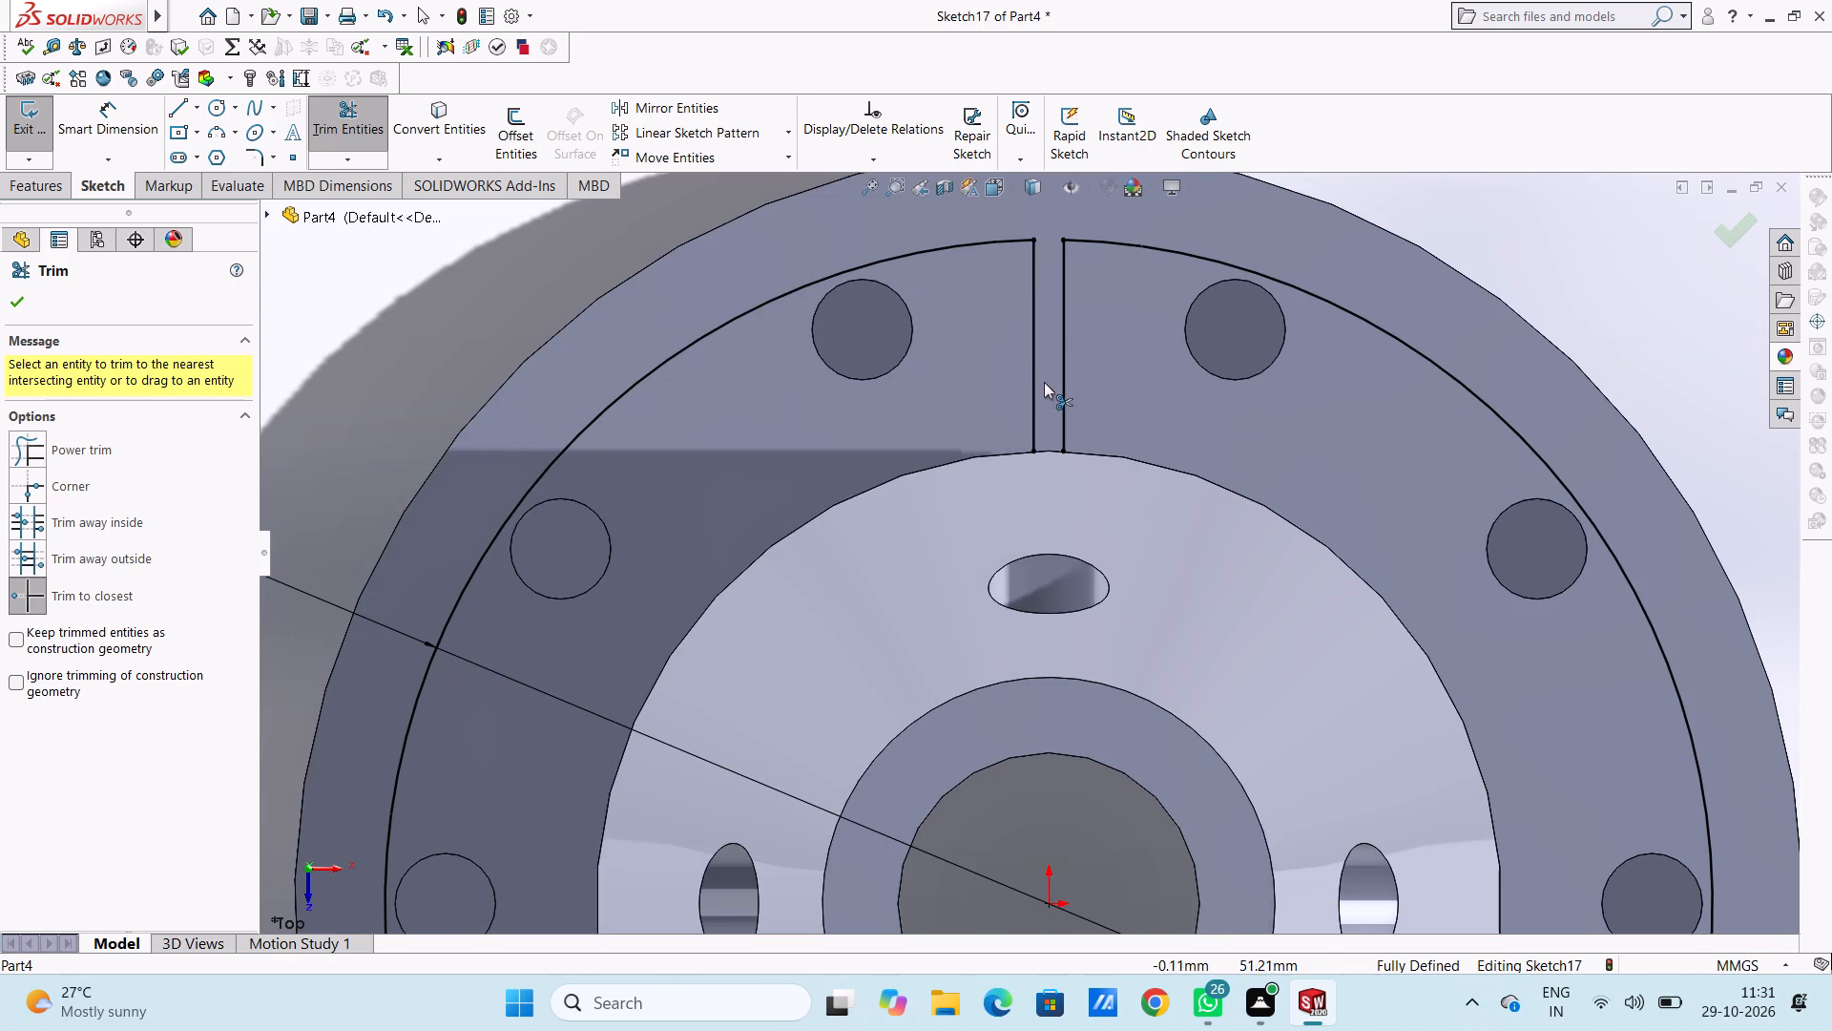
scroll(778, 479, up, 5)
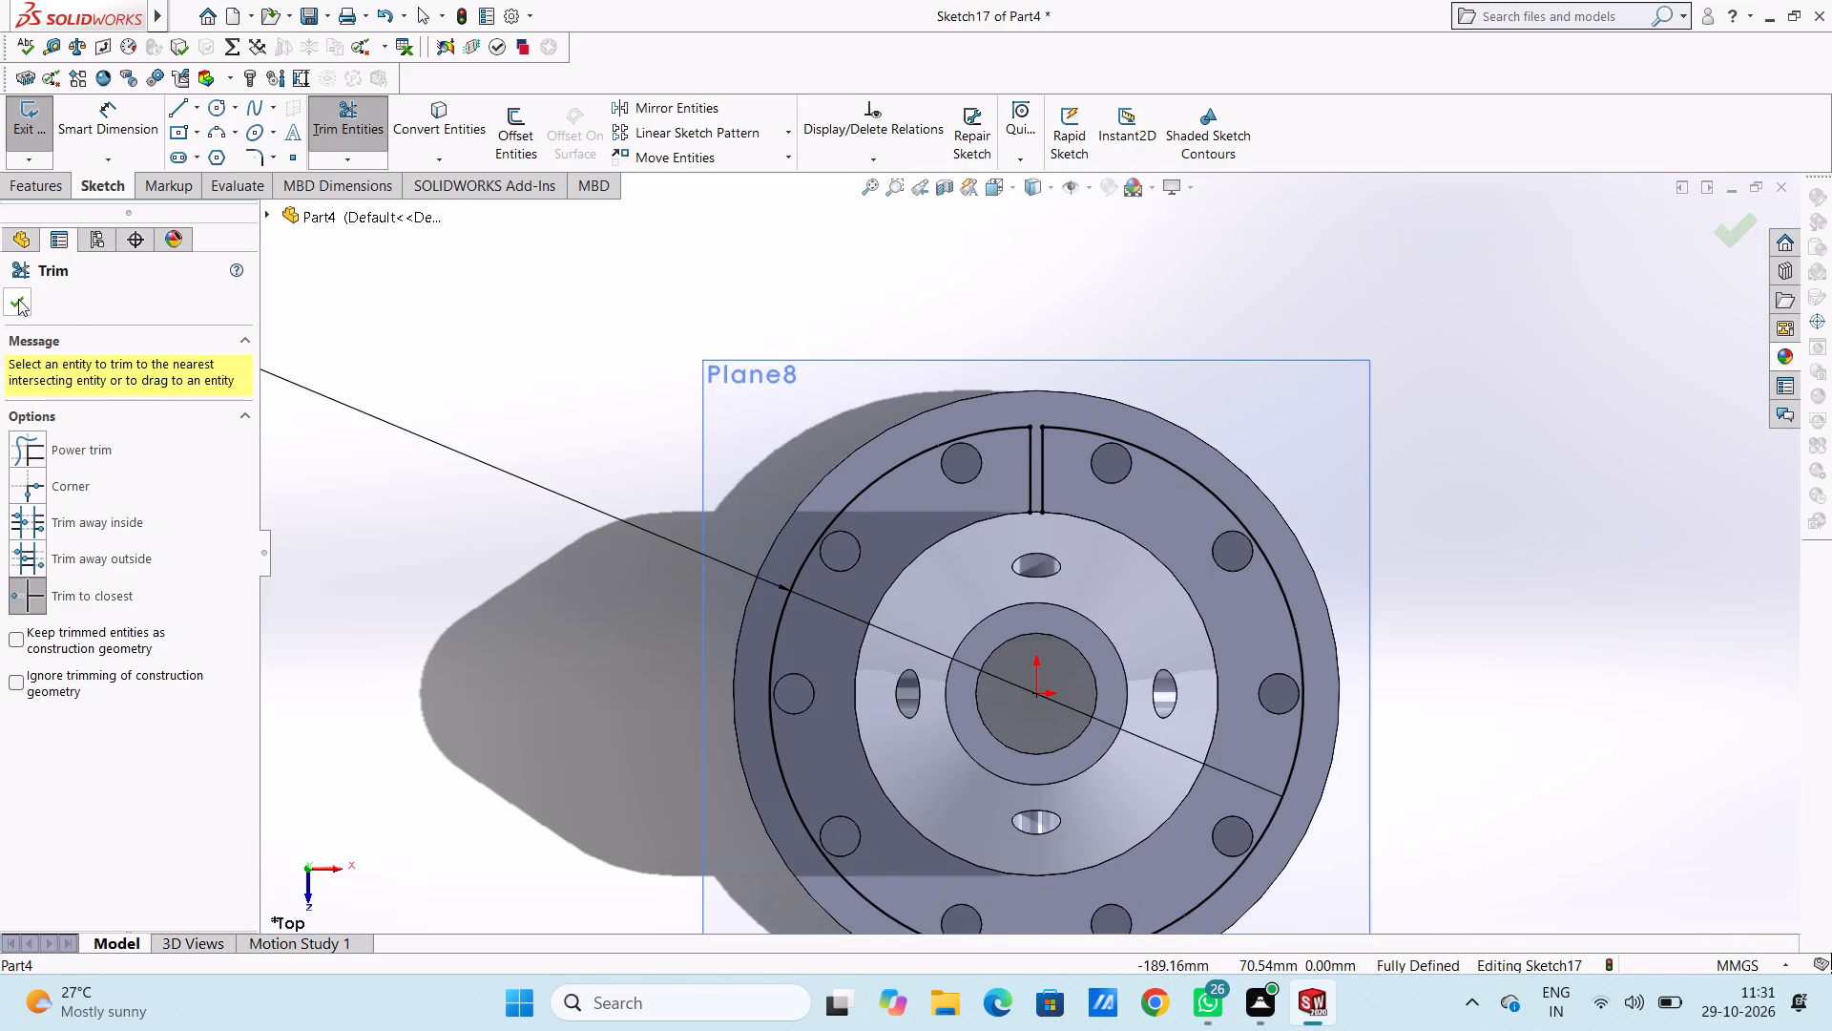
click(18, 299)
Sketch a circle of radius 45 mm centred on the origin, passing through the inner ends of the rib lines.
click(215, 115)
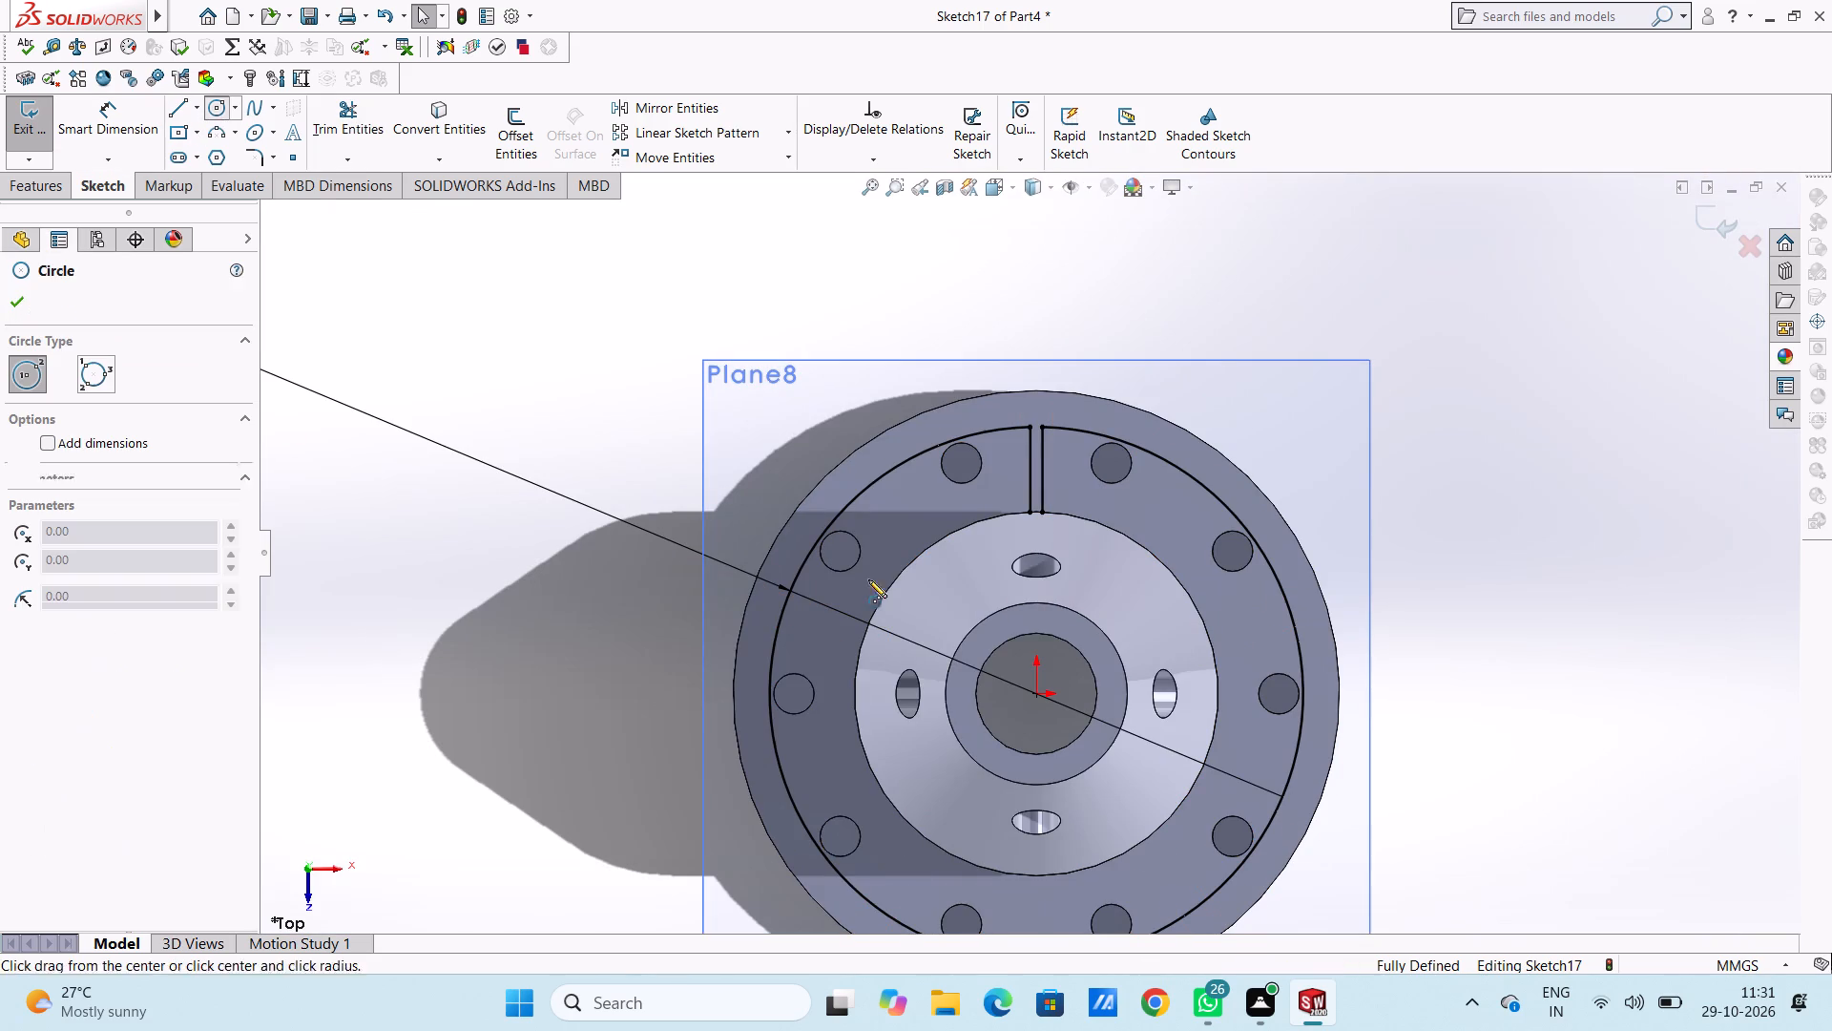
scroll(1104, 787, down, 2)
click(997, 630)
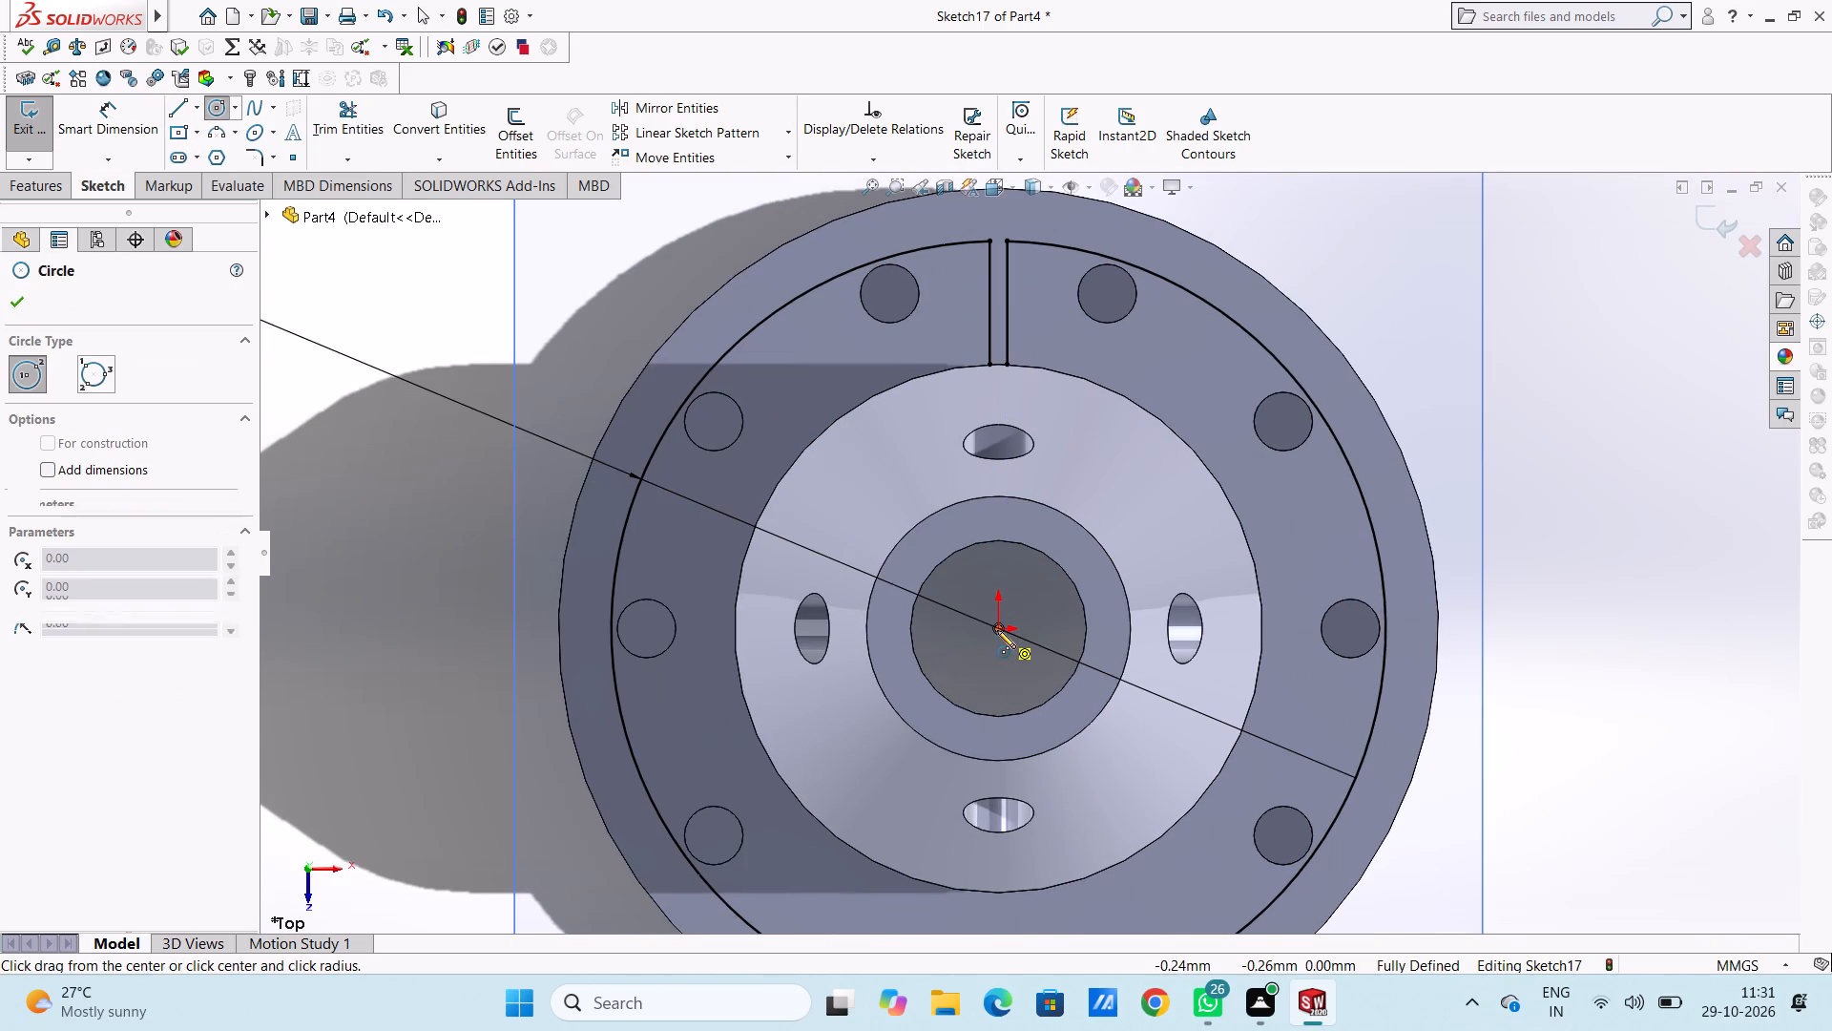
click(1155, 418)
scroll(1176, 414, up, 3)
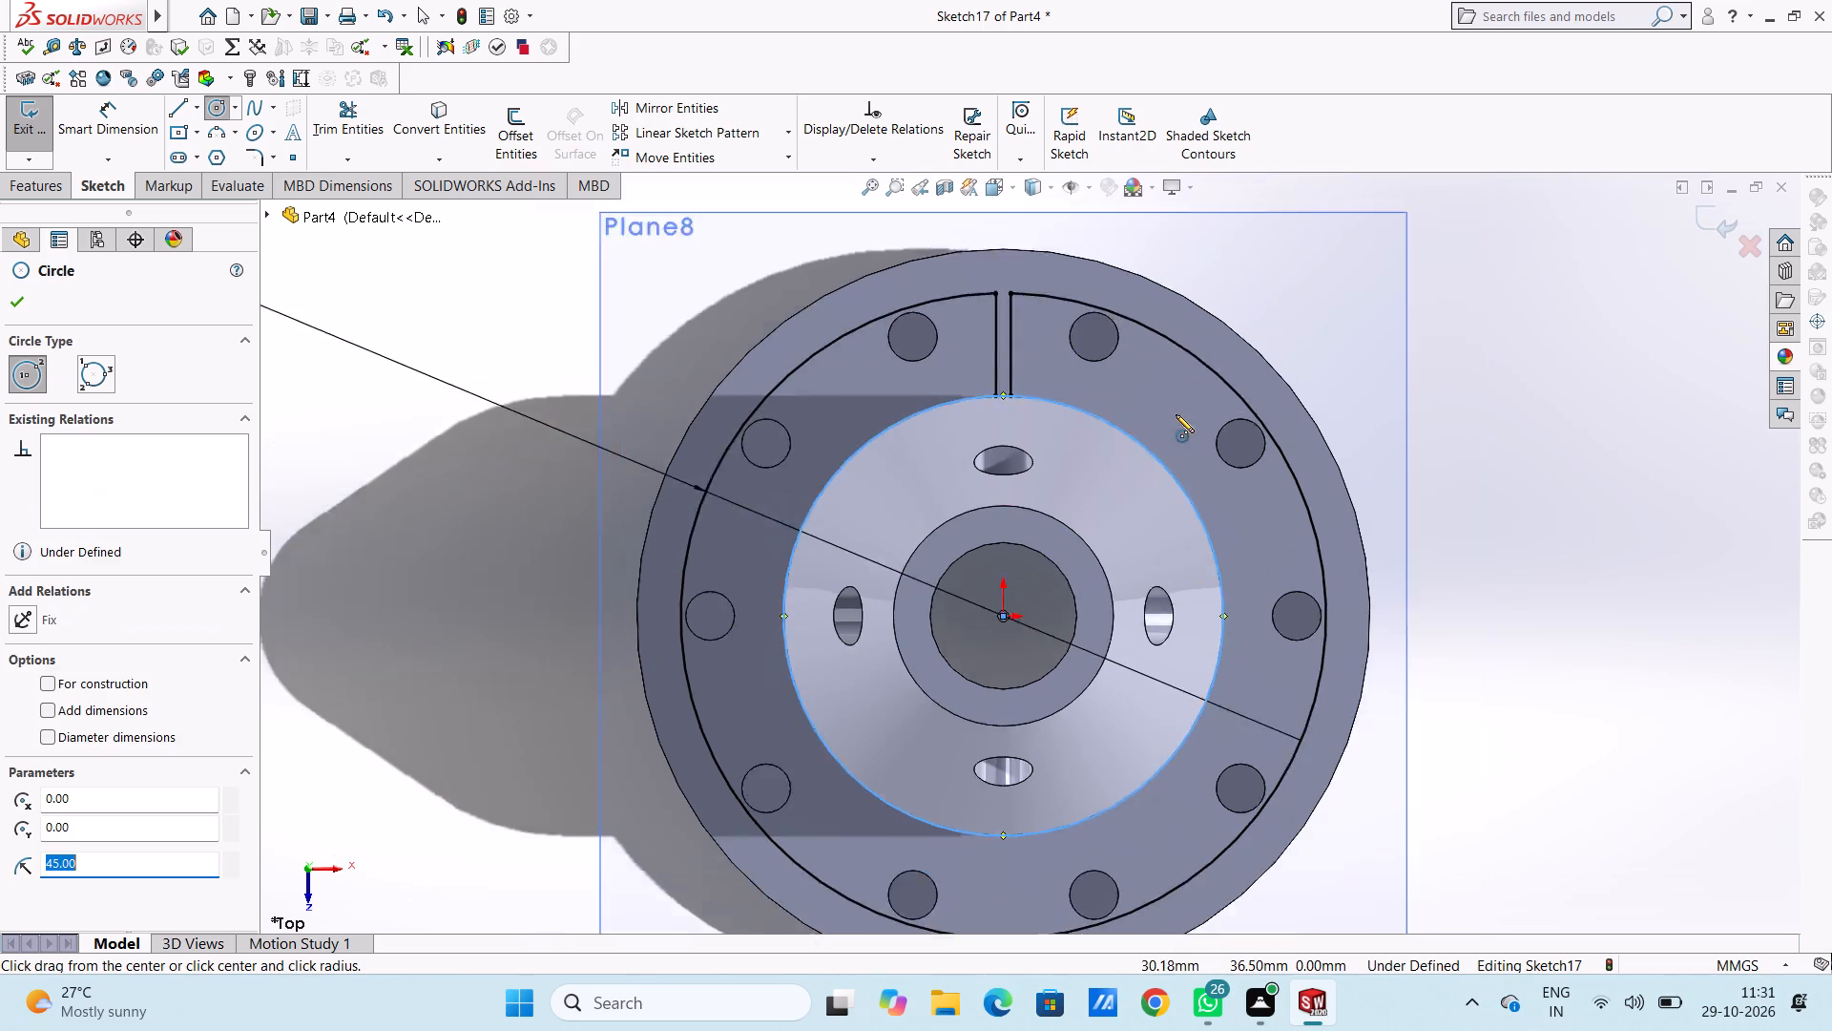
scroll(1176, 414, up, 3)
click(18, 312)
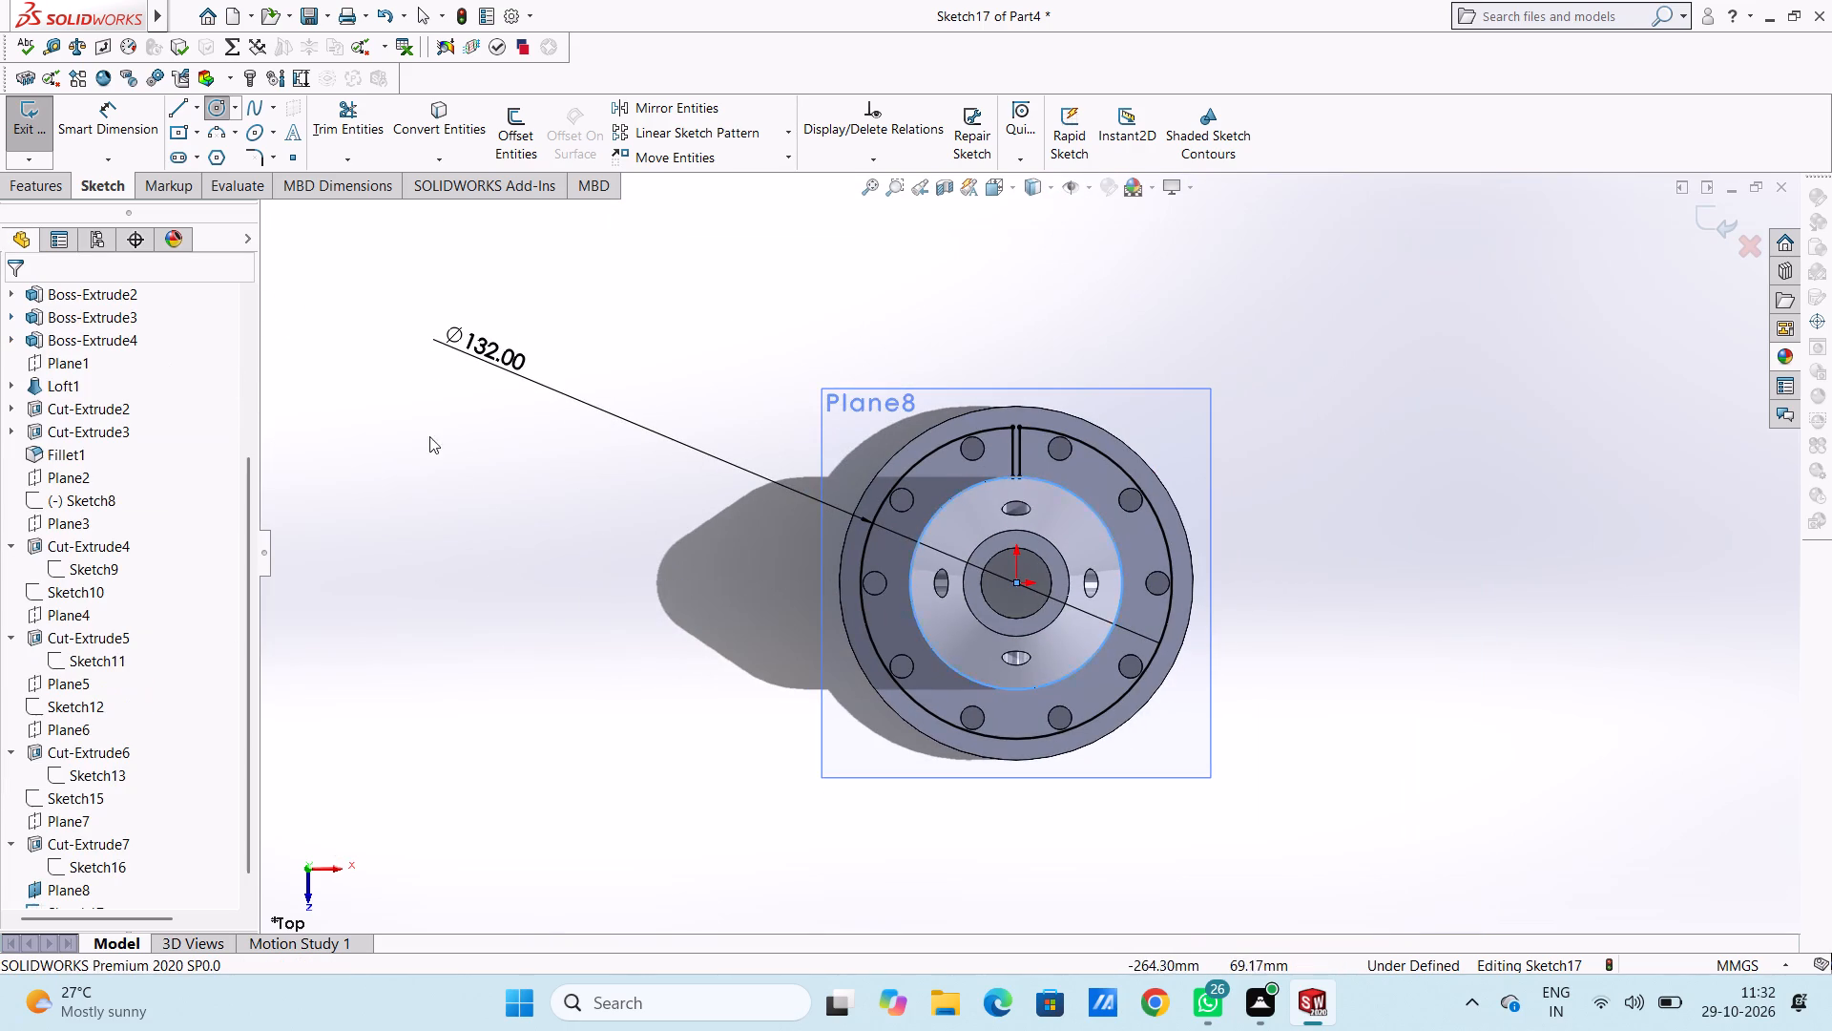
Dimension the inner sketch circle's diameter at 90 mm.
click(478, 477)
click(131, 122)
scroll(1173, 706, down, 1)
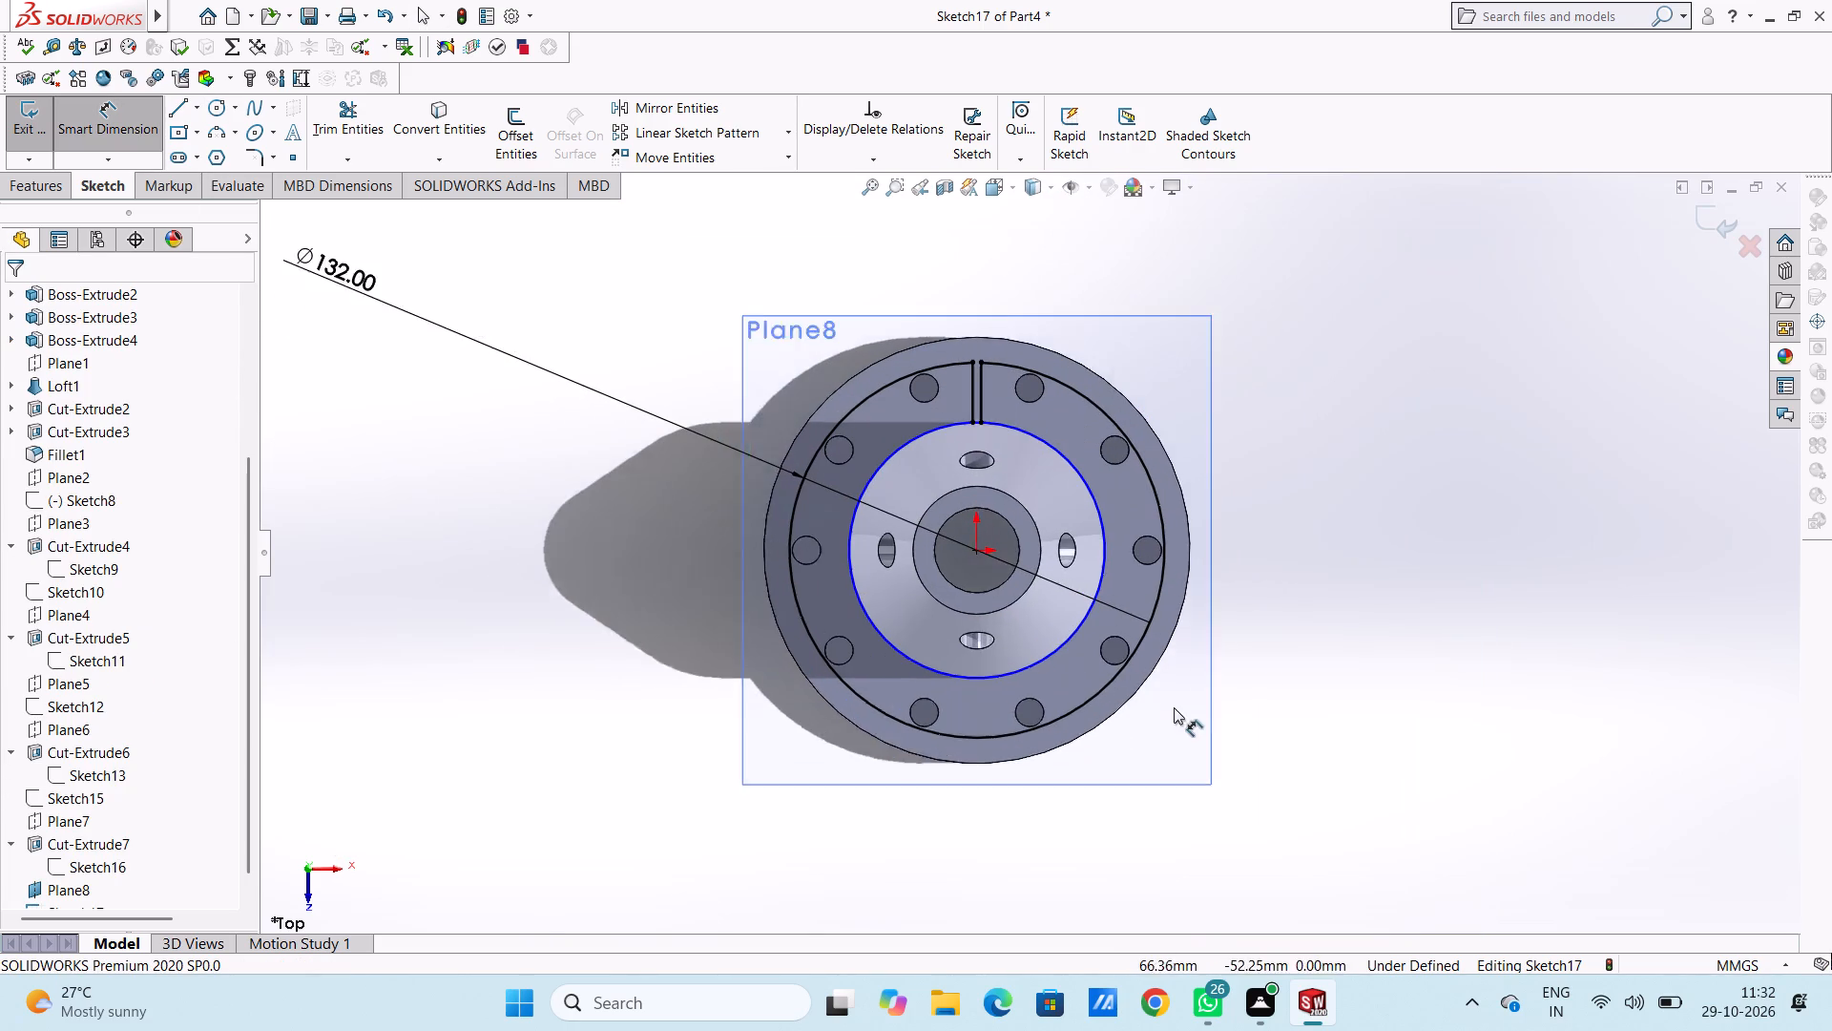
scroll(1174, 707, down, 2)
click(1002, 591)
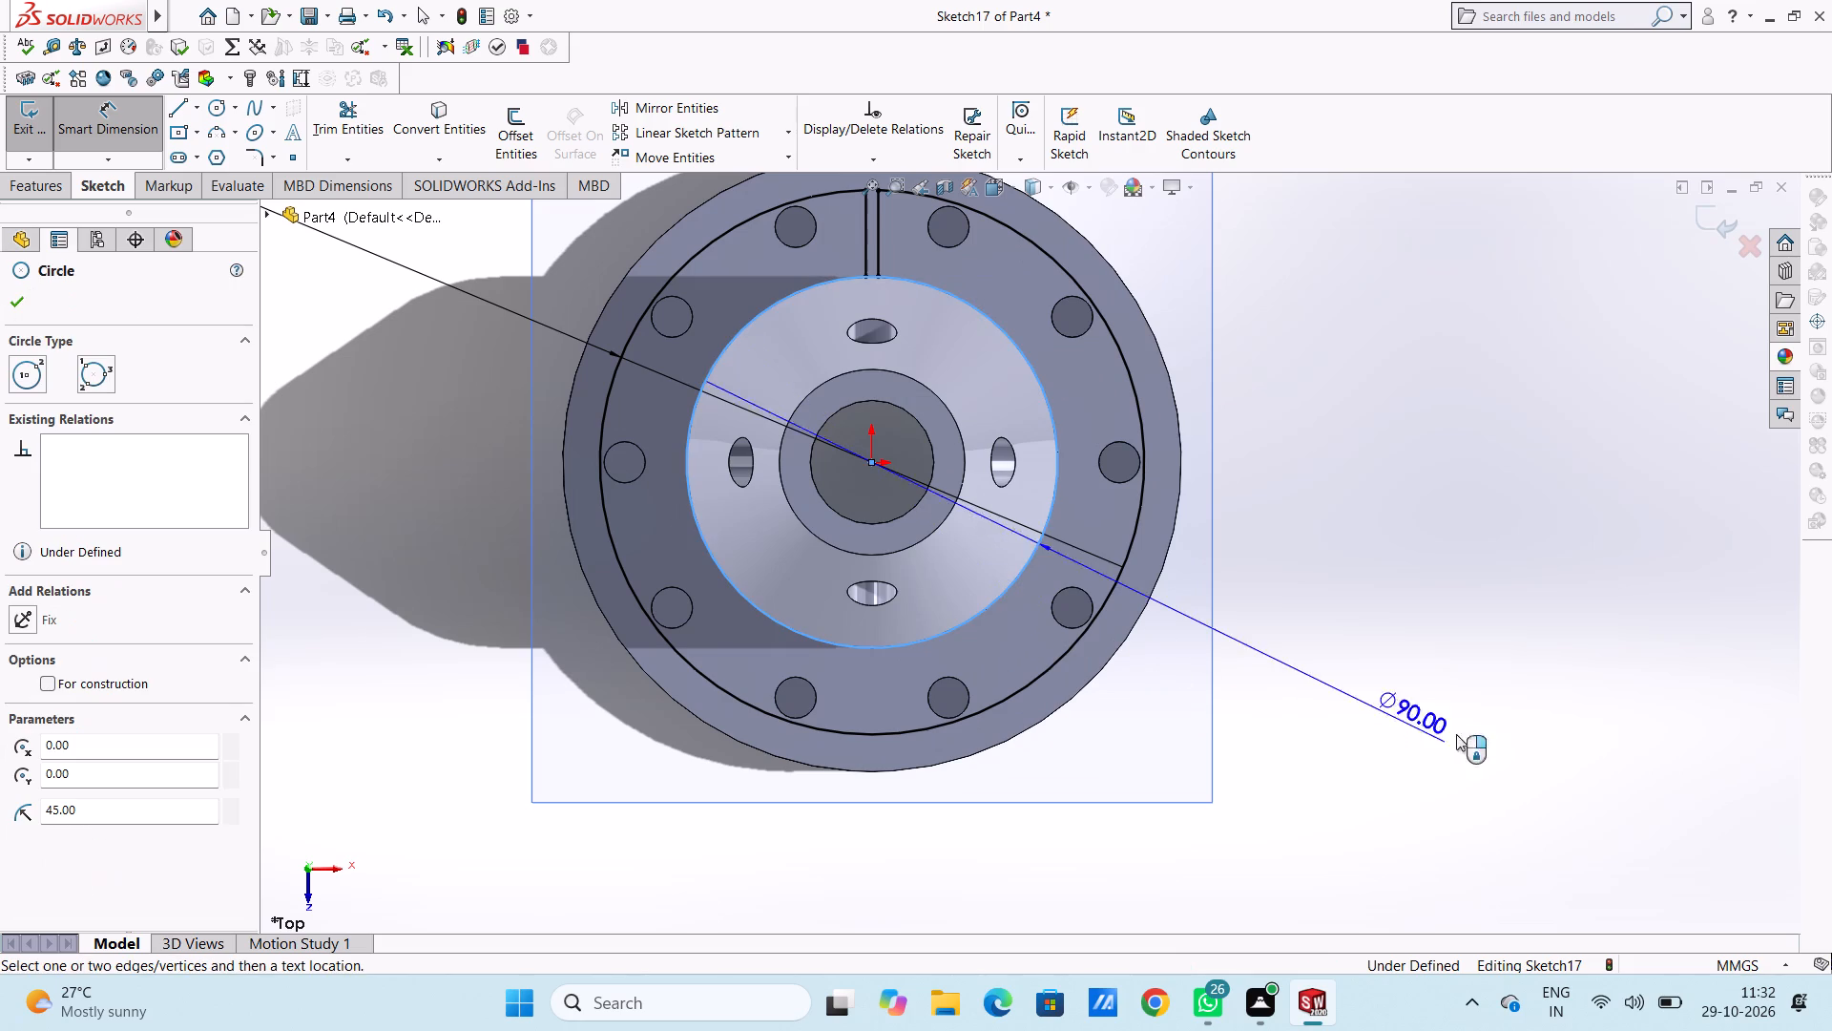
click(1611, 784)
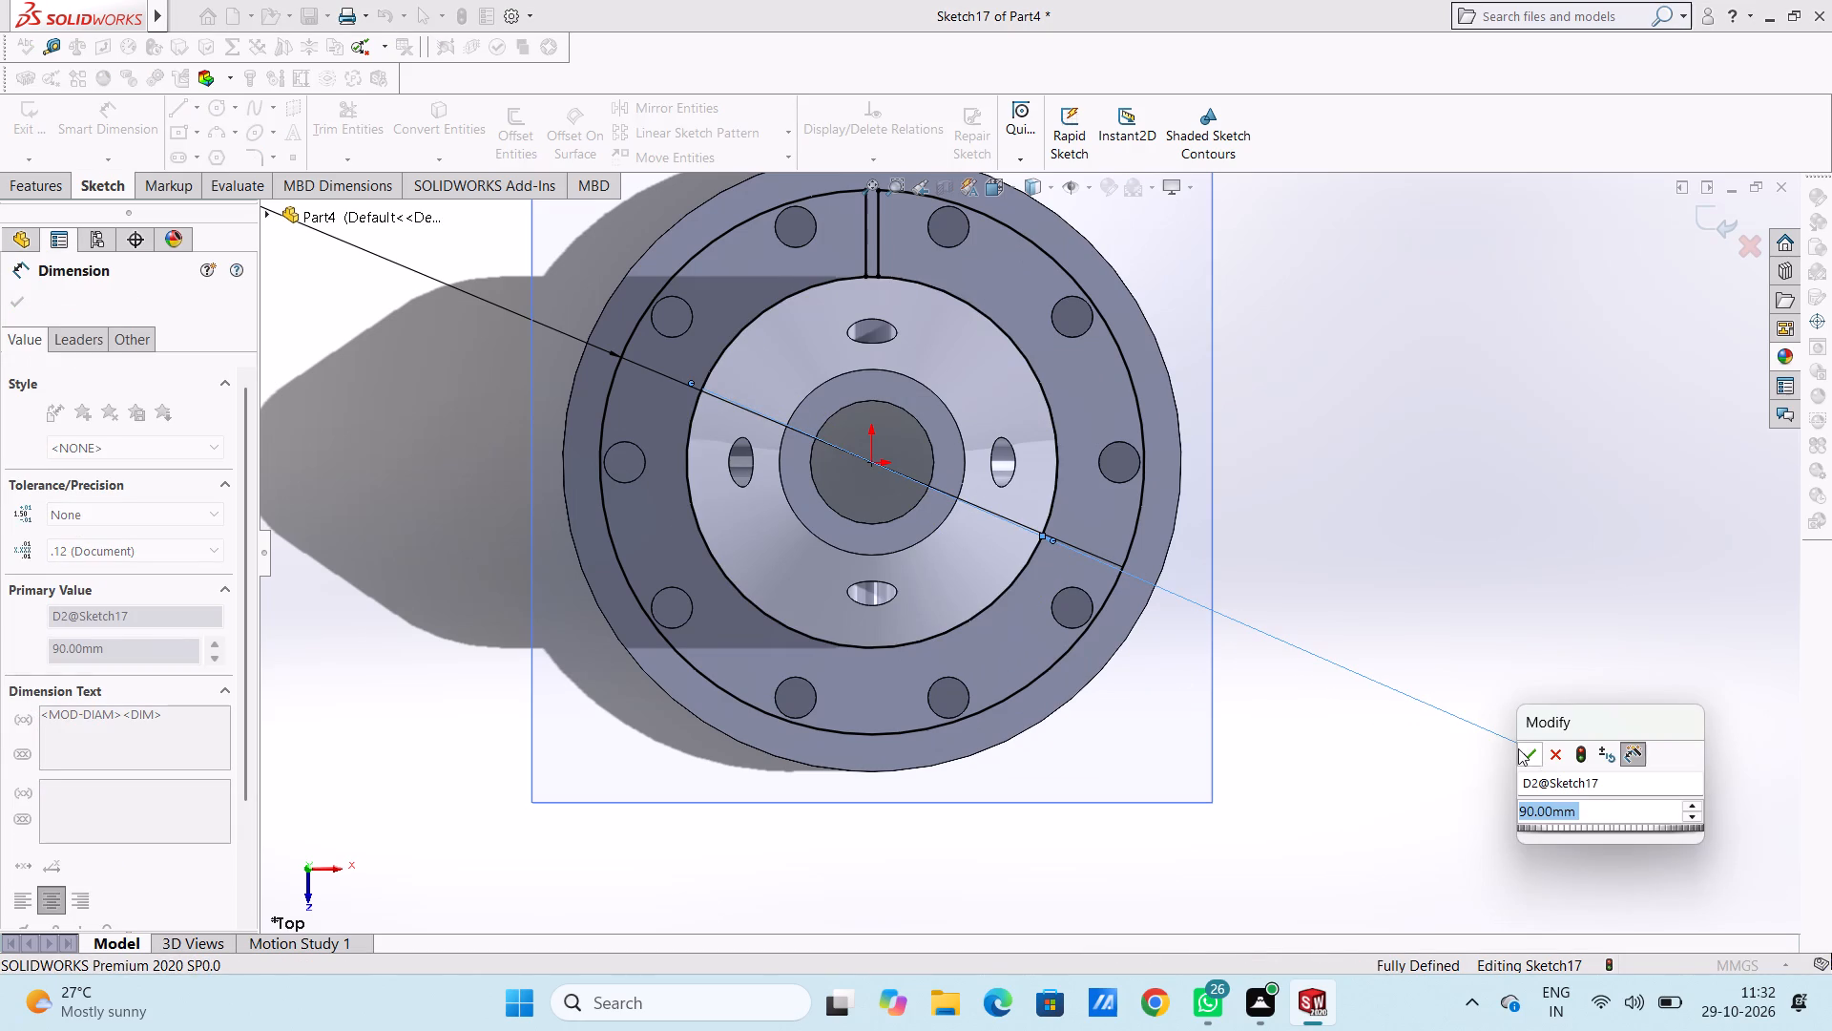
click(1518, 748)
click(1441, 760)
Extend both vertical rib lines at their inner ends to the inner sketch circle with Extend Entities.
click(353, 154)
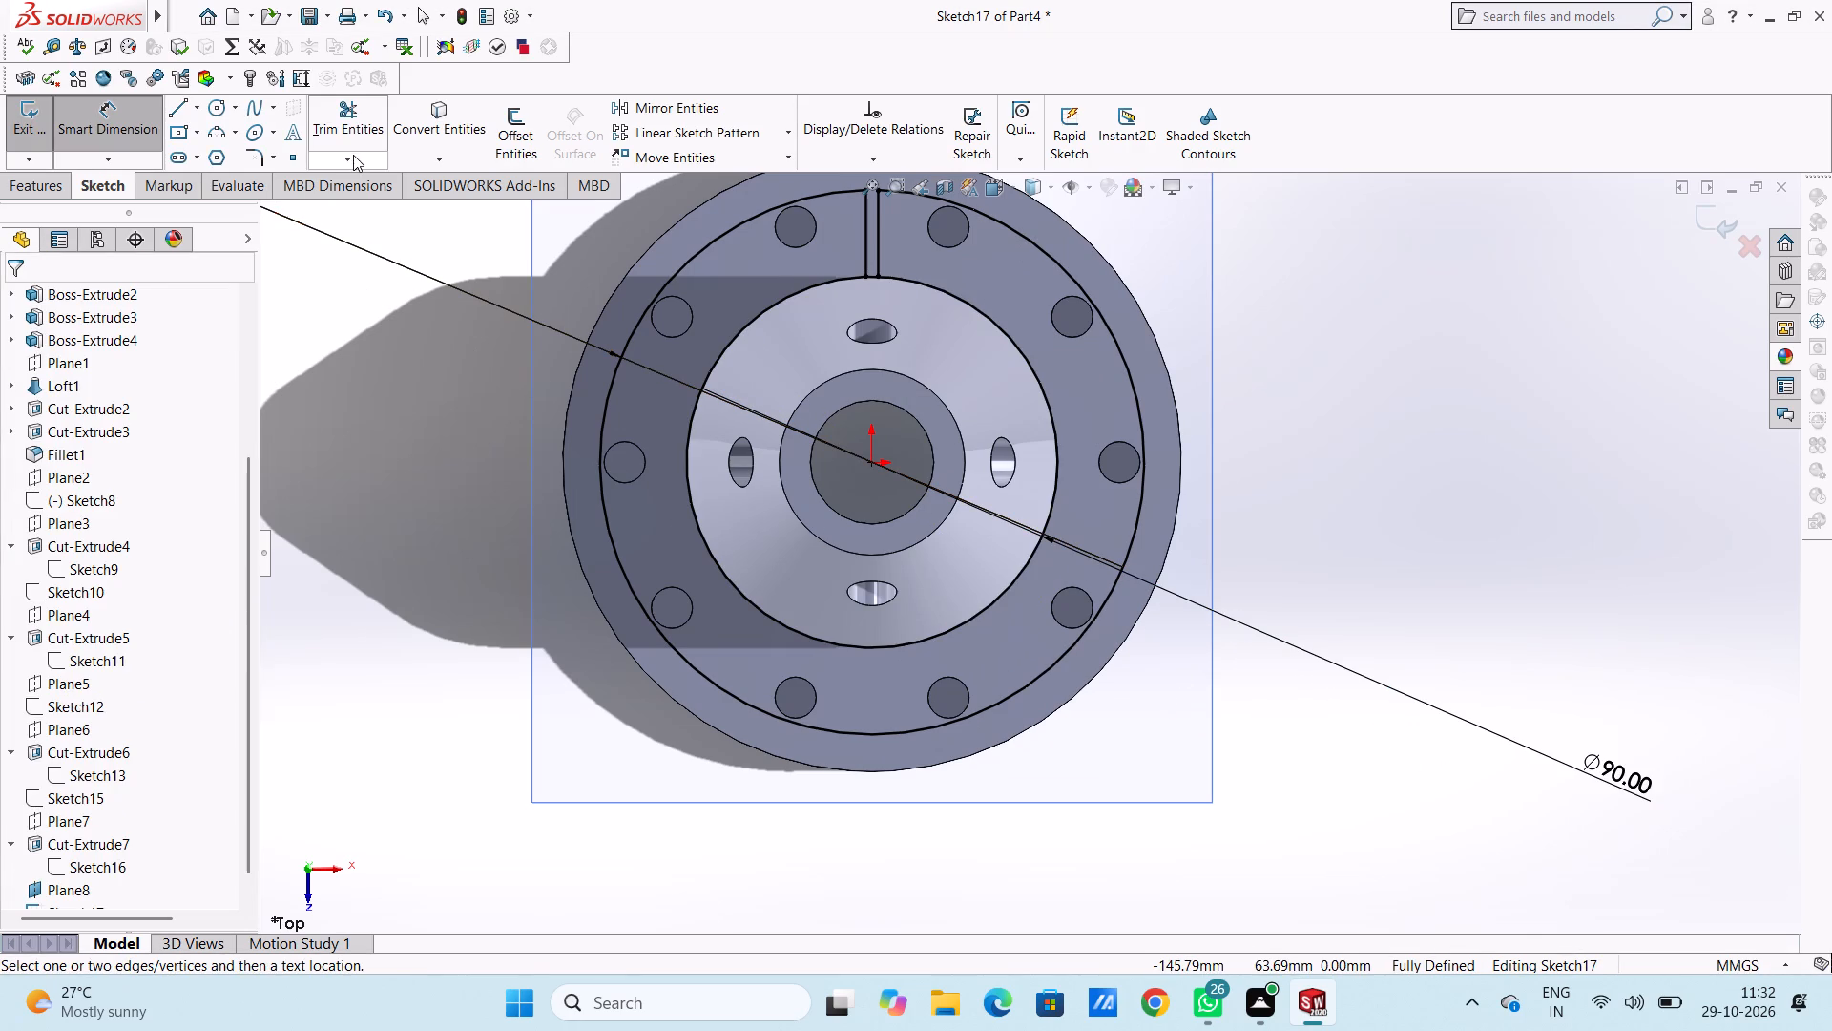
click(367, 193)
scroll(833, 300, down, 4)
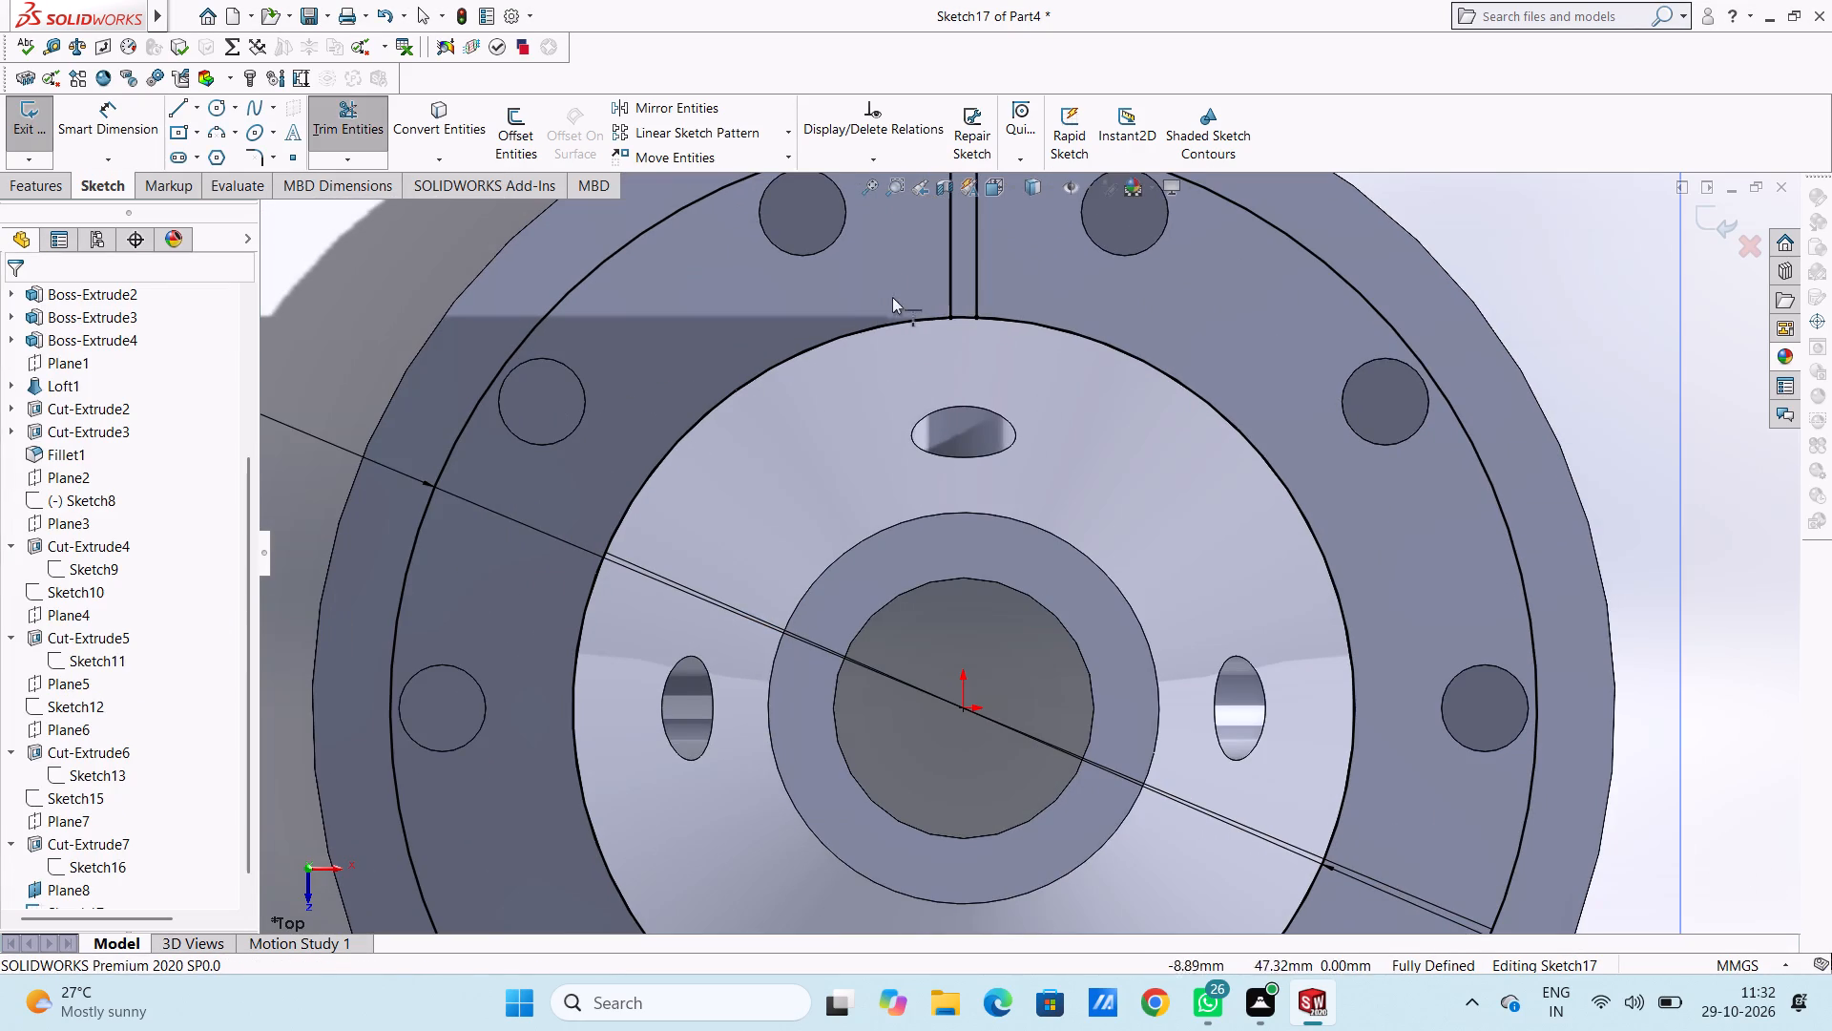
click(949, 297)
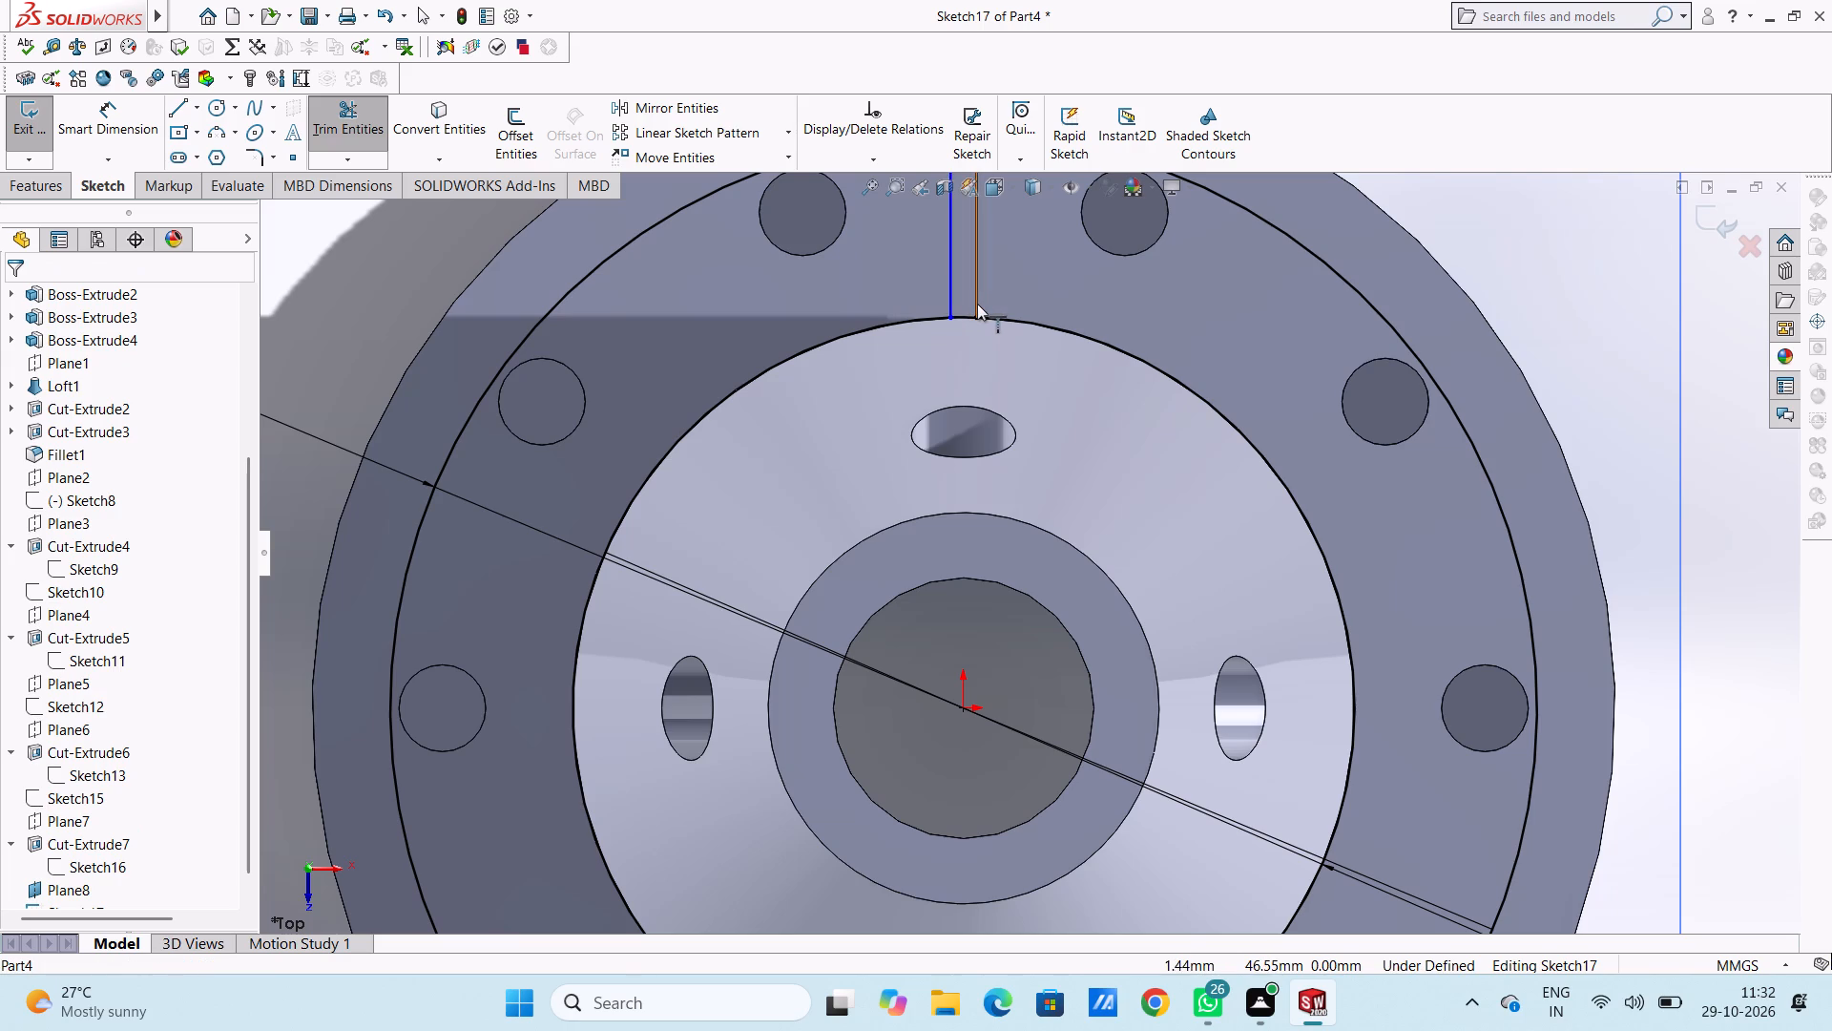
click(977, 304)
scroll(978, 367, up, 5)
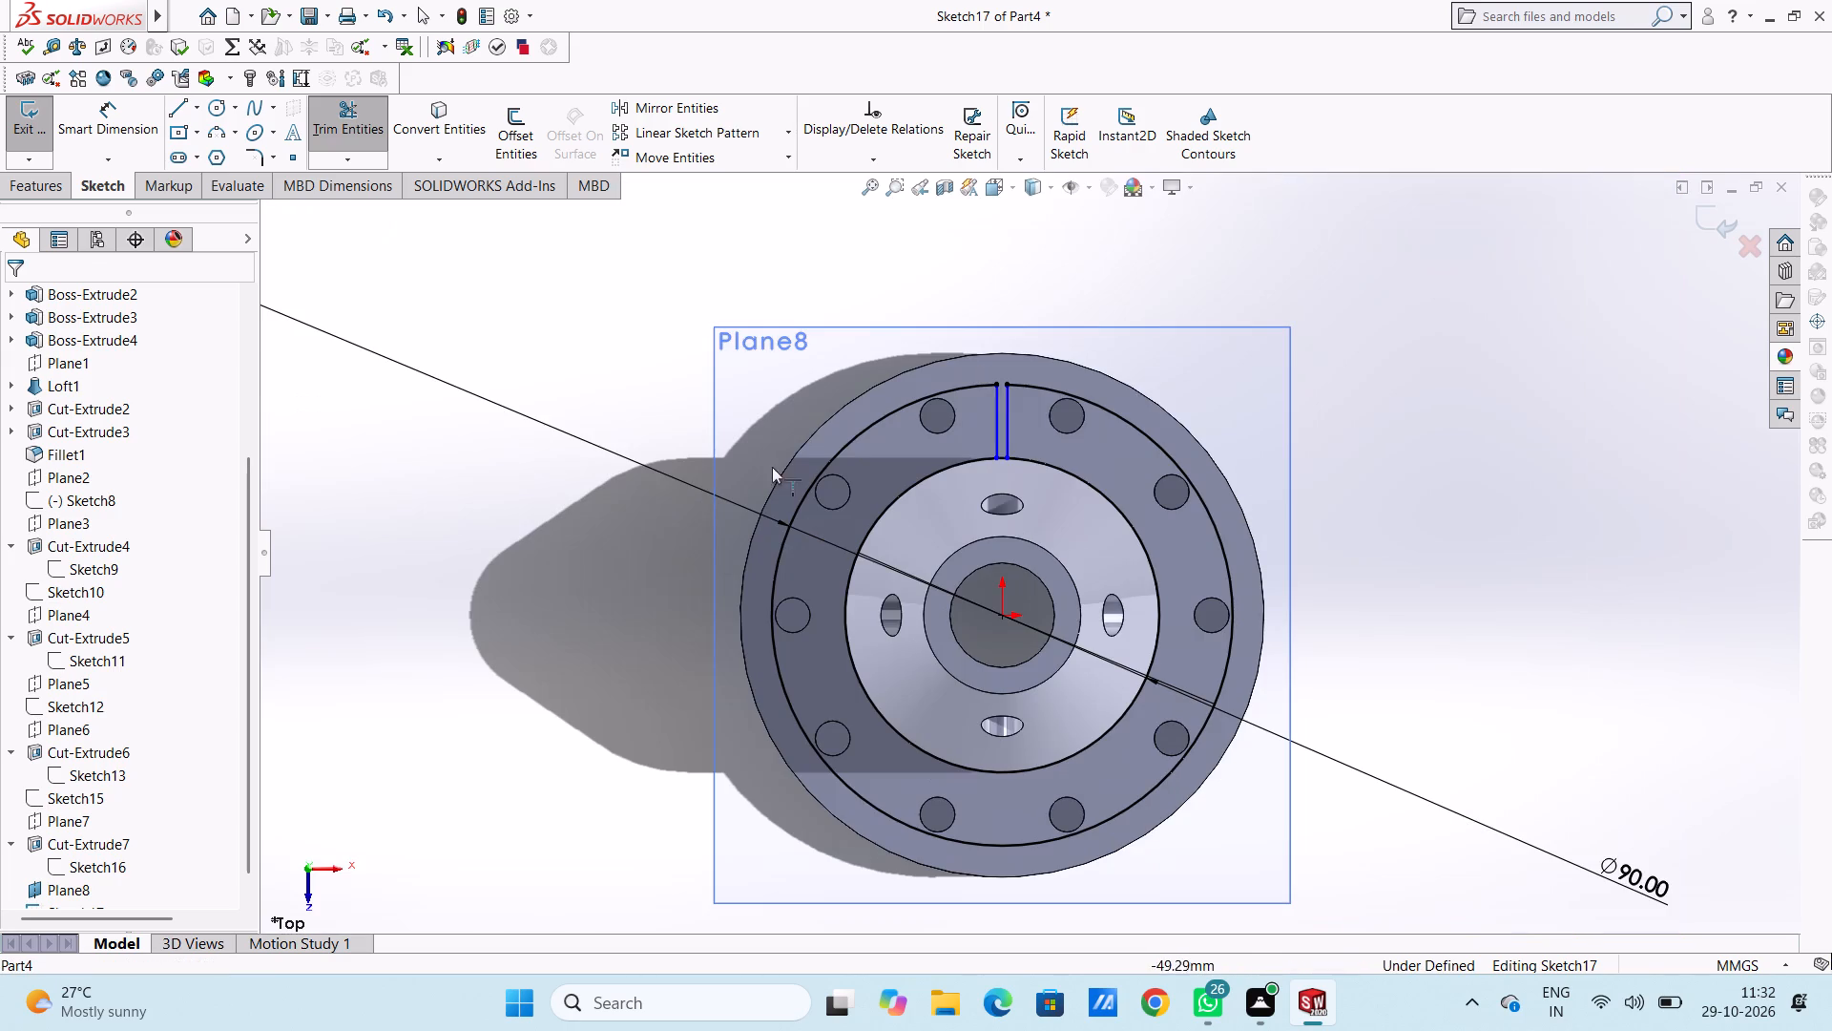
Trim the inner sketch circle with Trim to closest, keeping only the short arc between the two vertical rib lines.
click(36, 186)
click(472, 325)
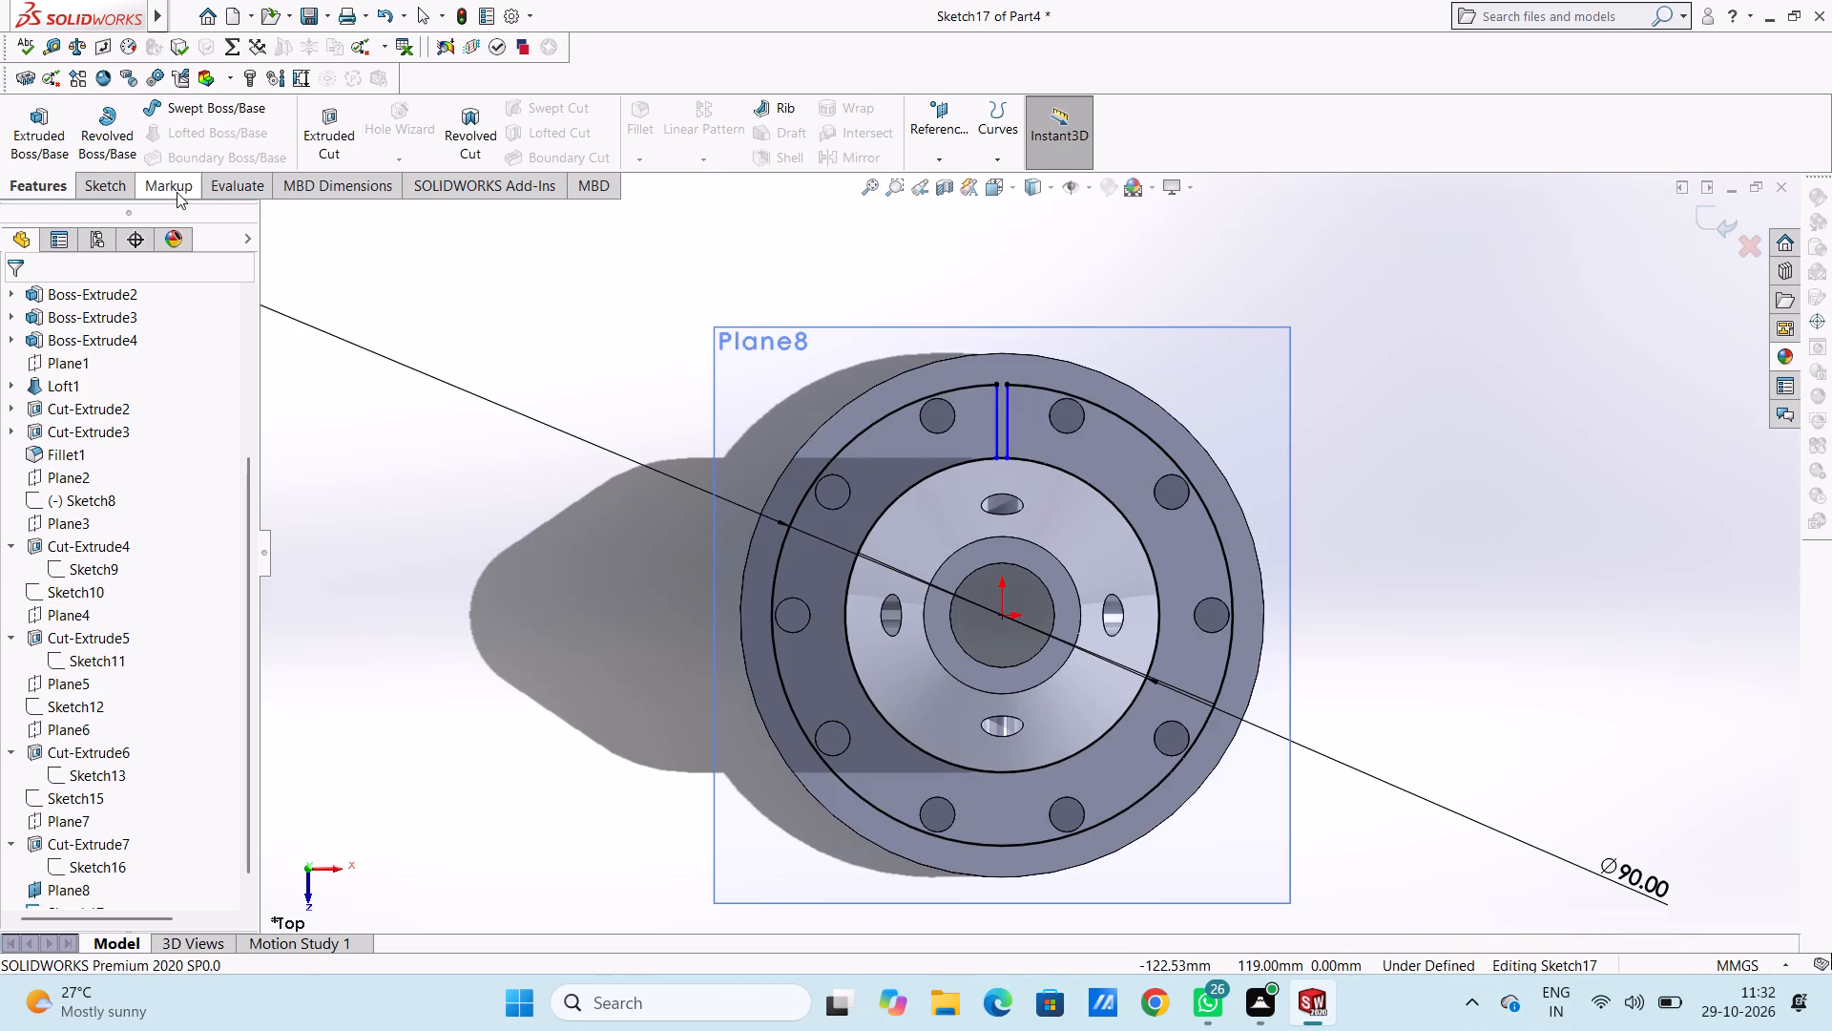
click(104, 188)
click(360, 116)
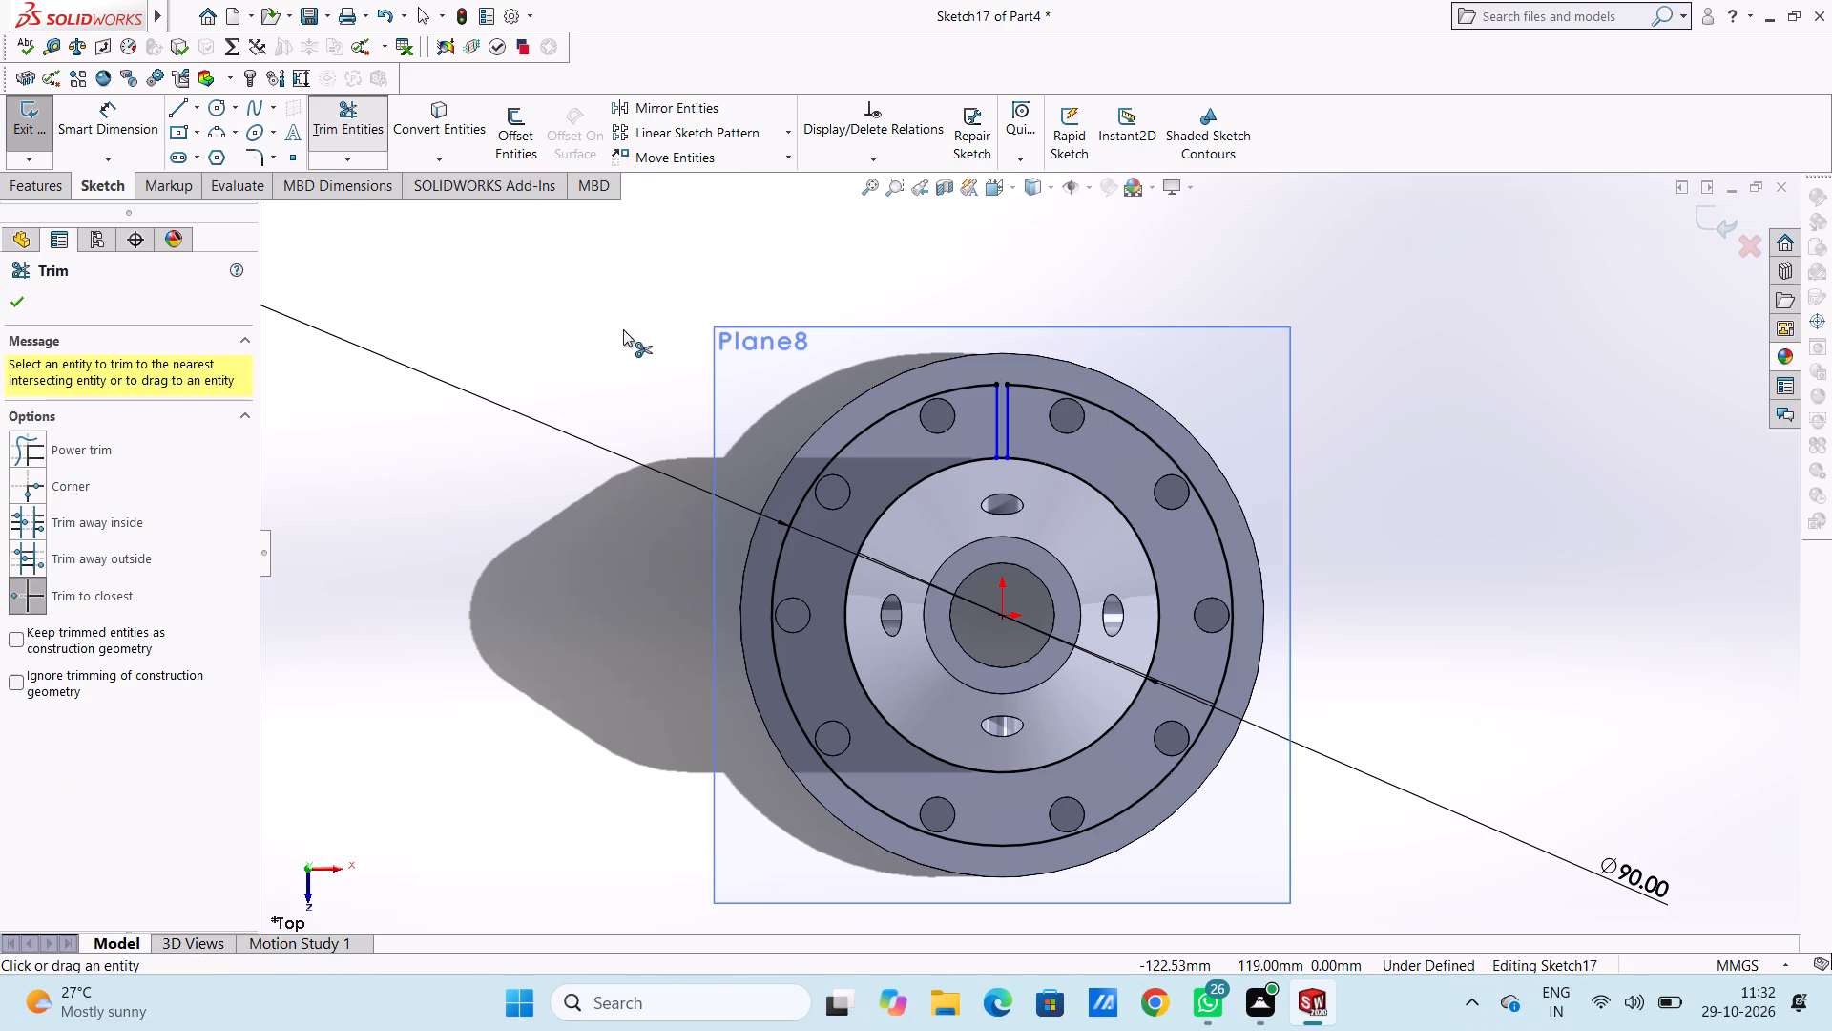
click(901, 493)
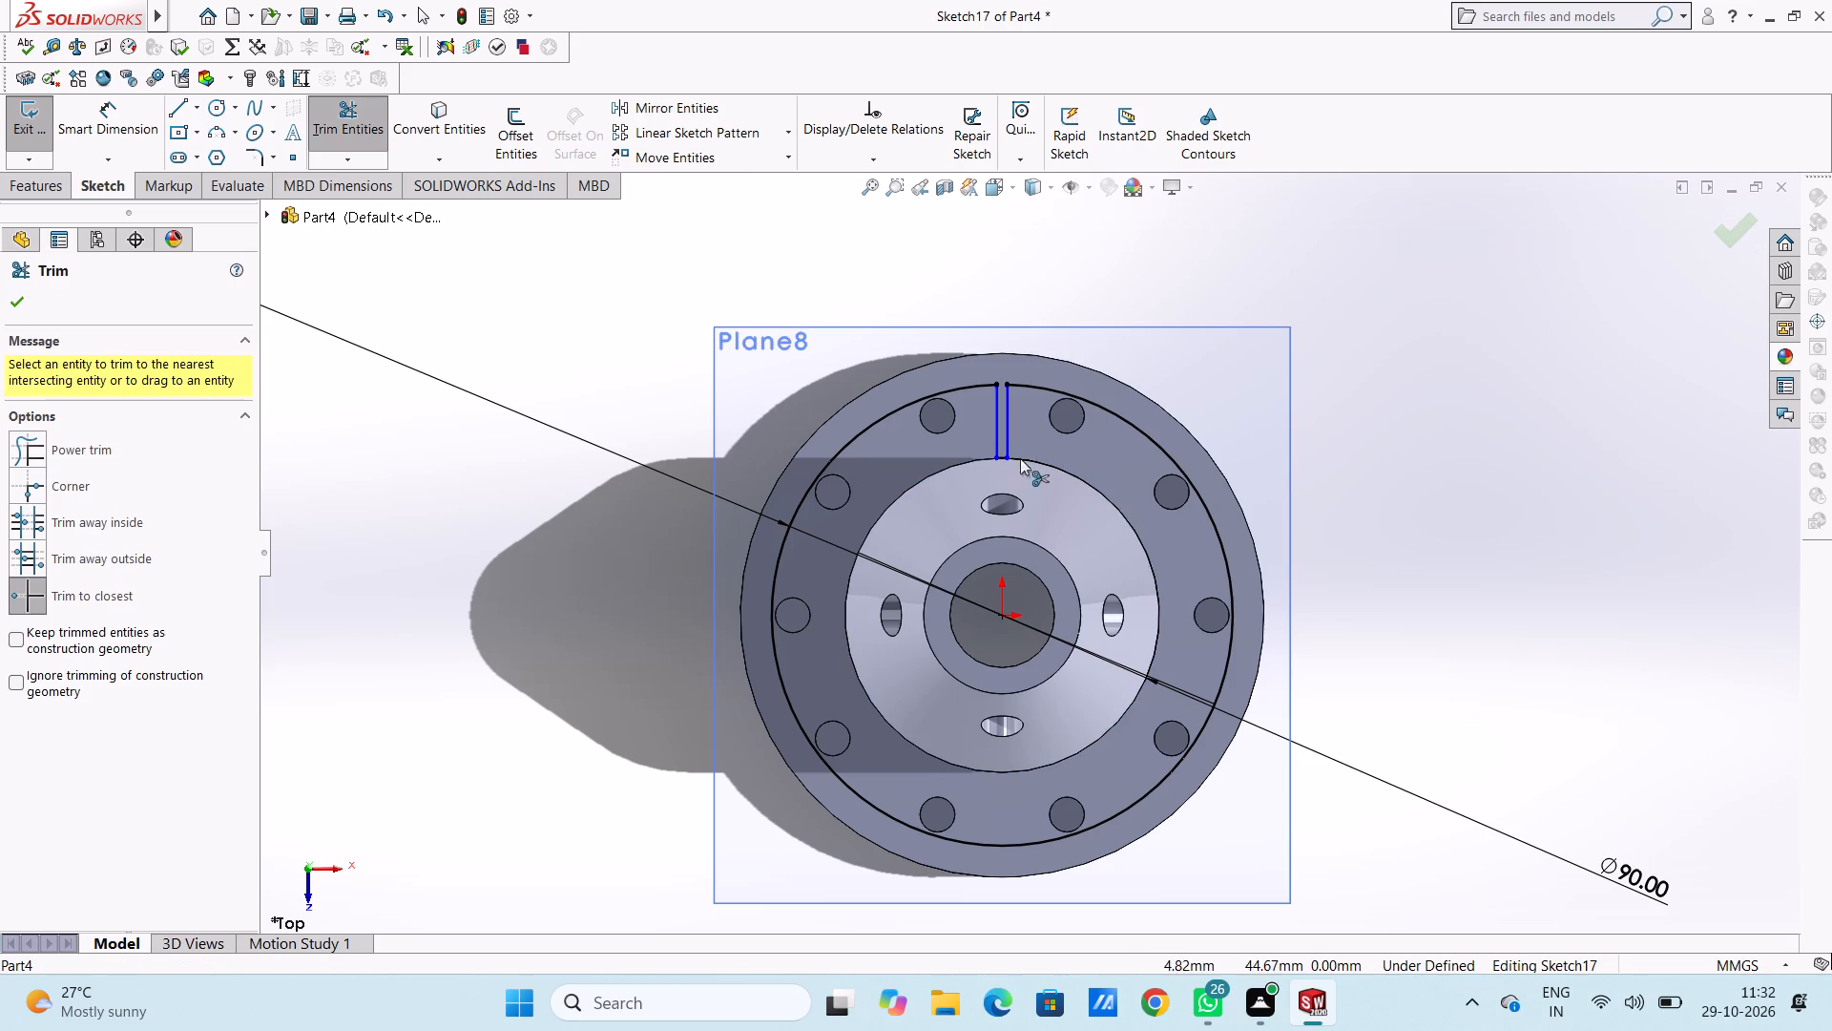
scroll(1006, 430, down, 9)
scroll(1016, 466, up, 4)
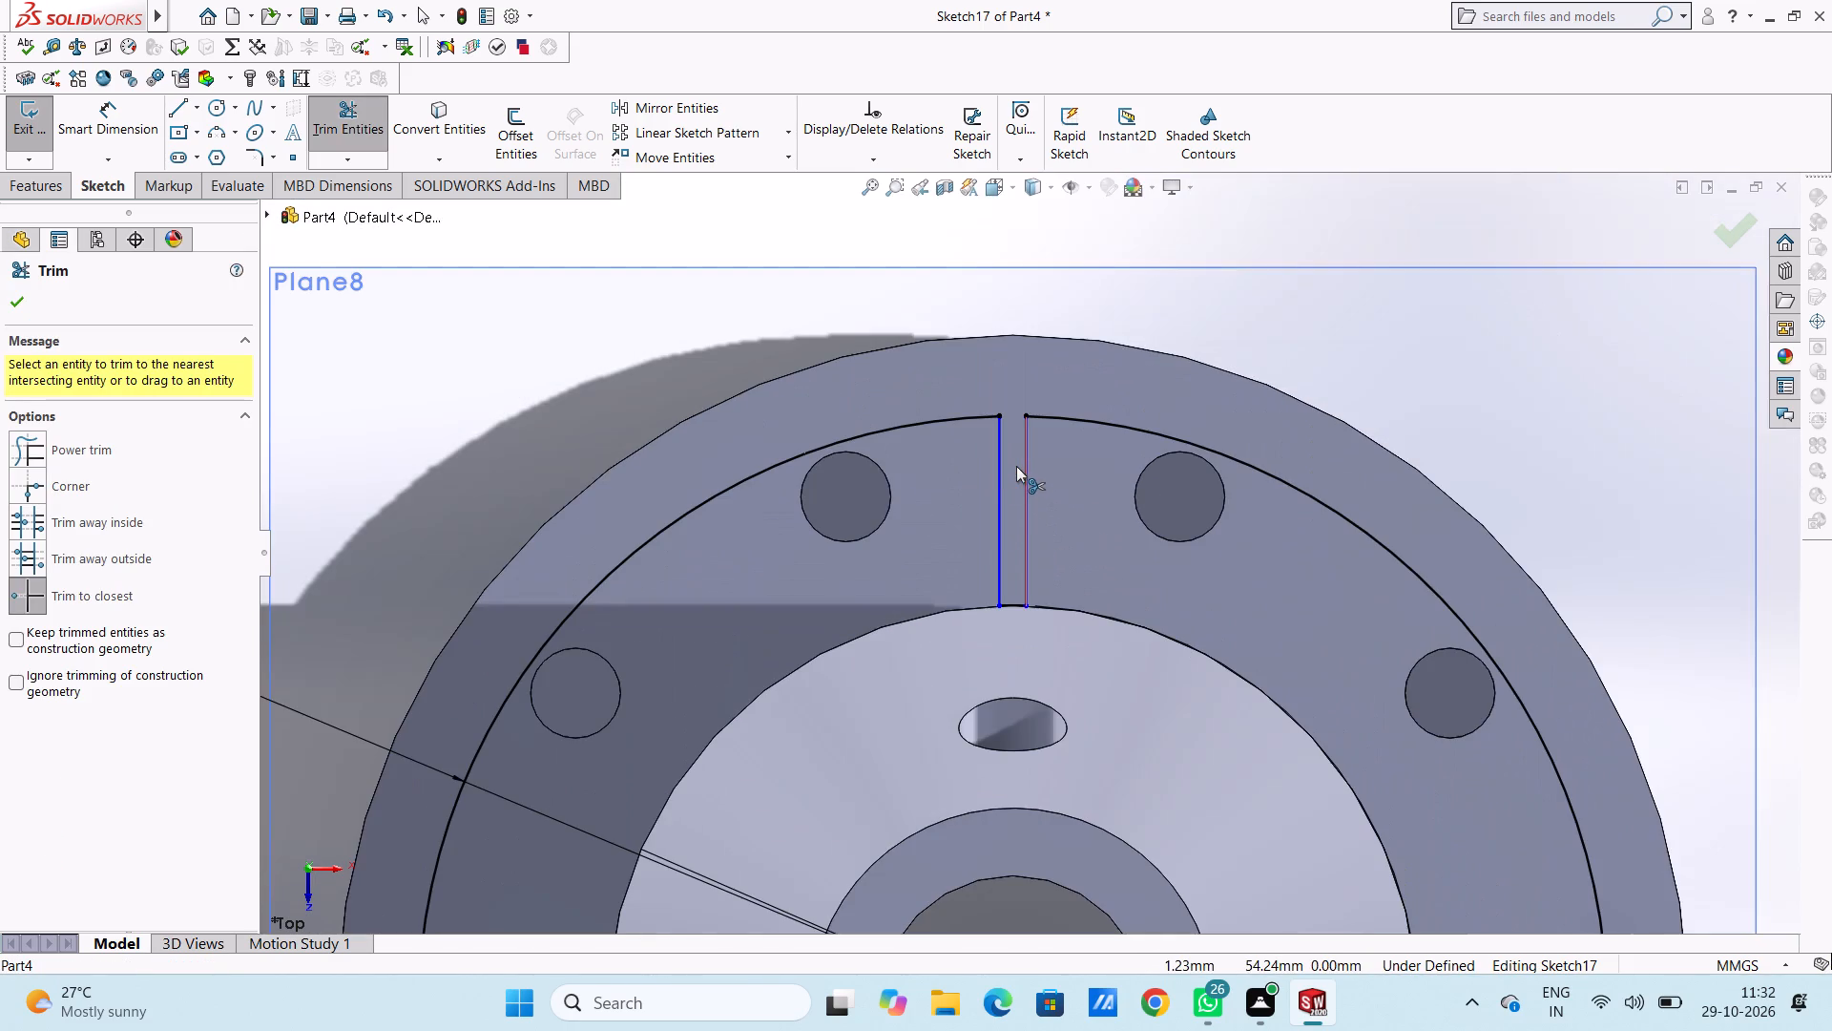
click(26, 303)
click(450, 370)
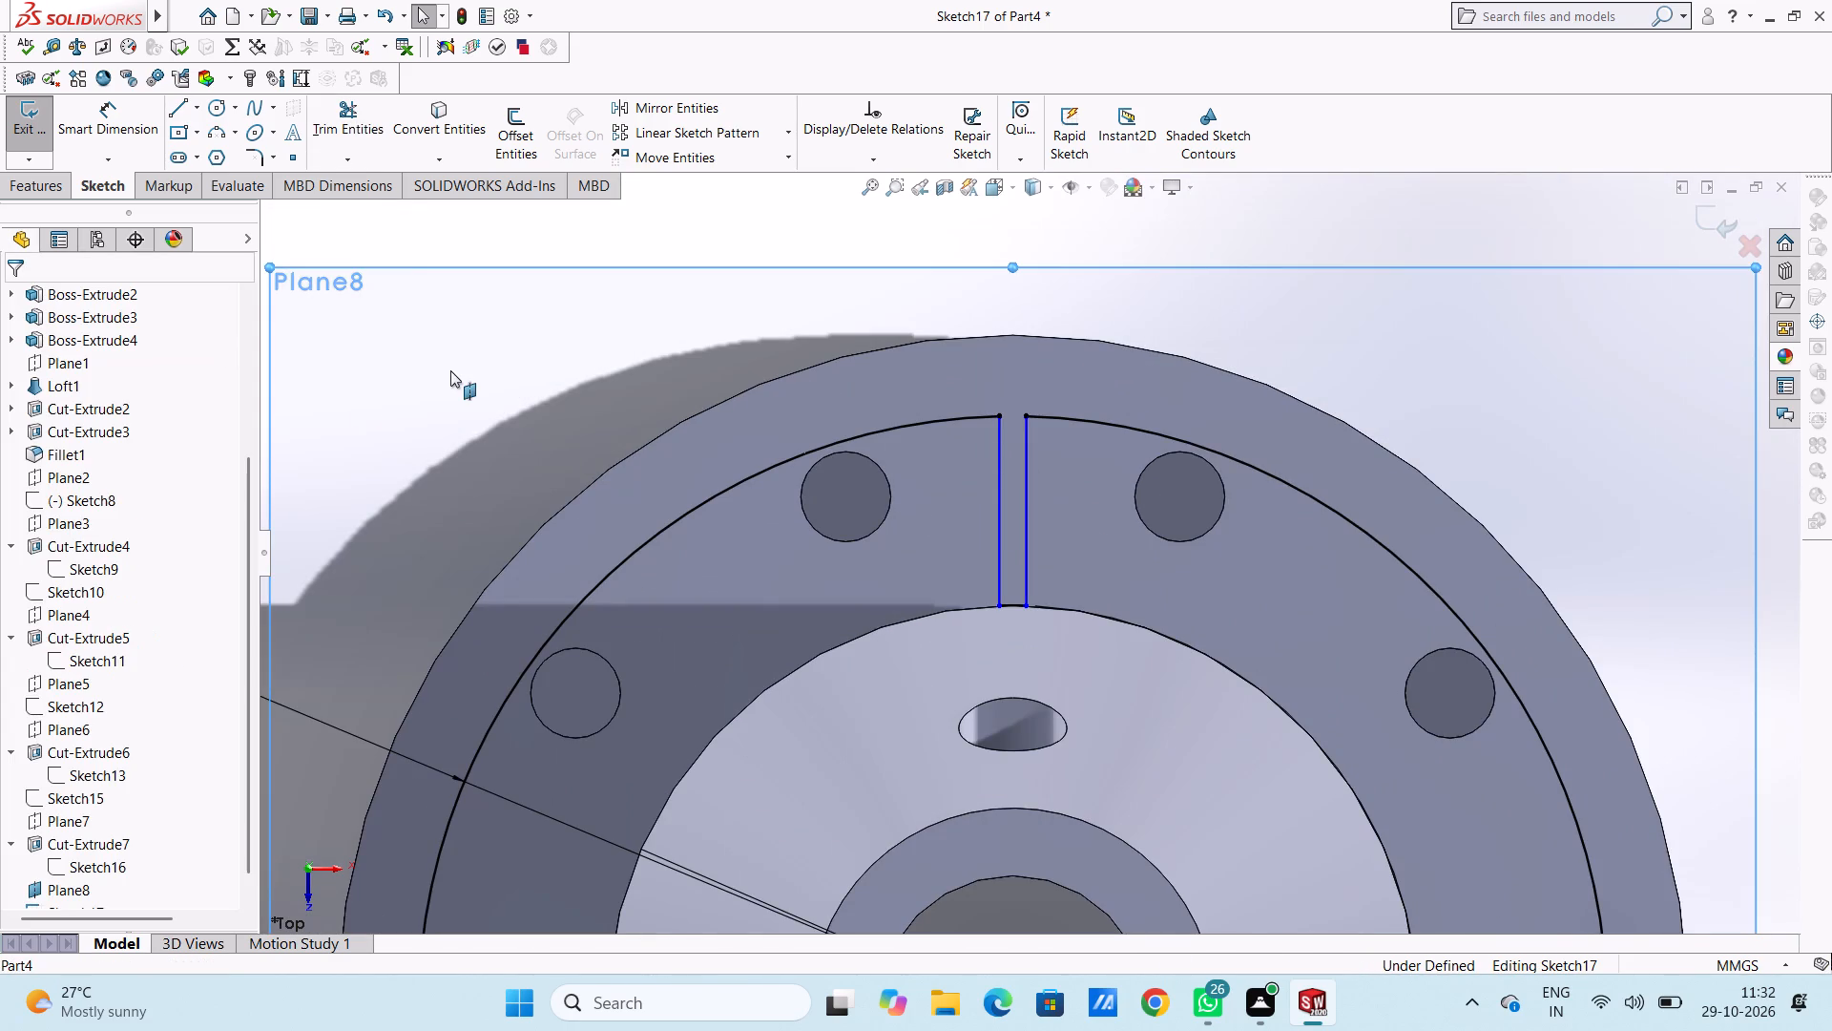
Add Fix relations to the inner endpoints of both vertical rib lines.
click(1002, 604)
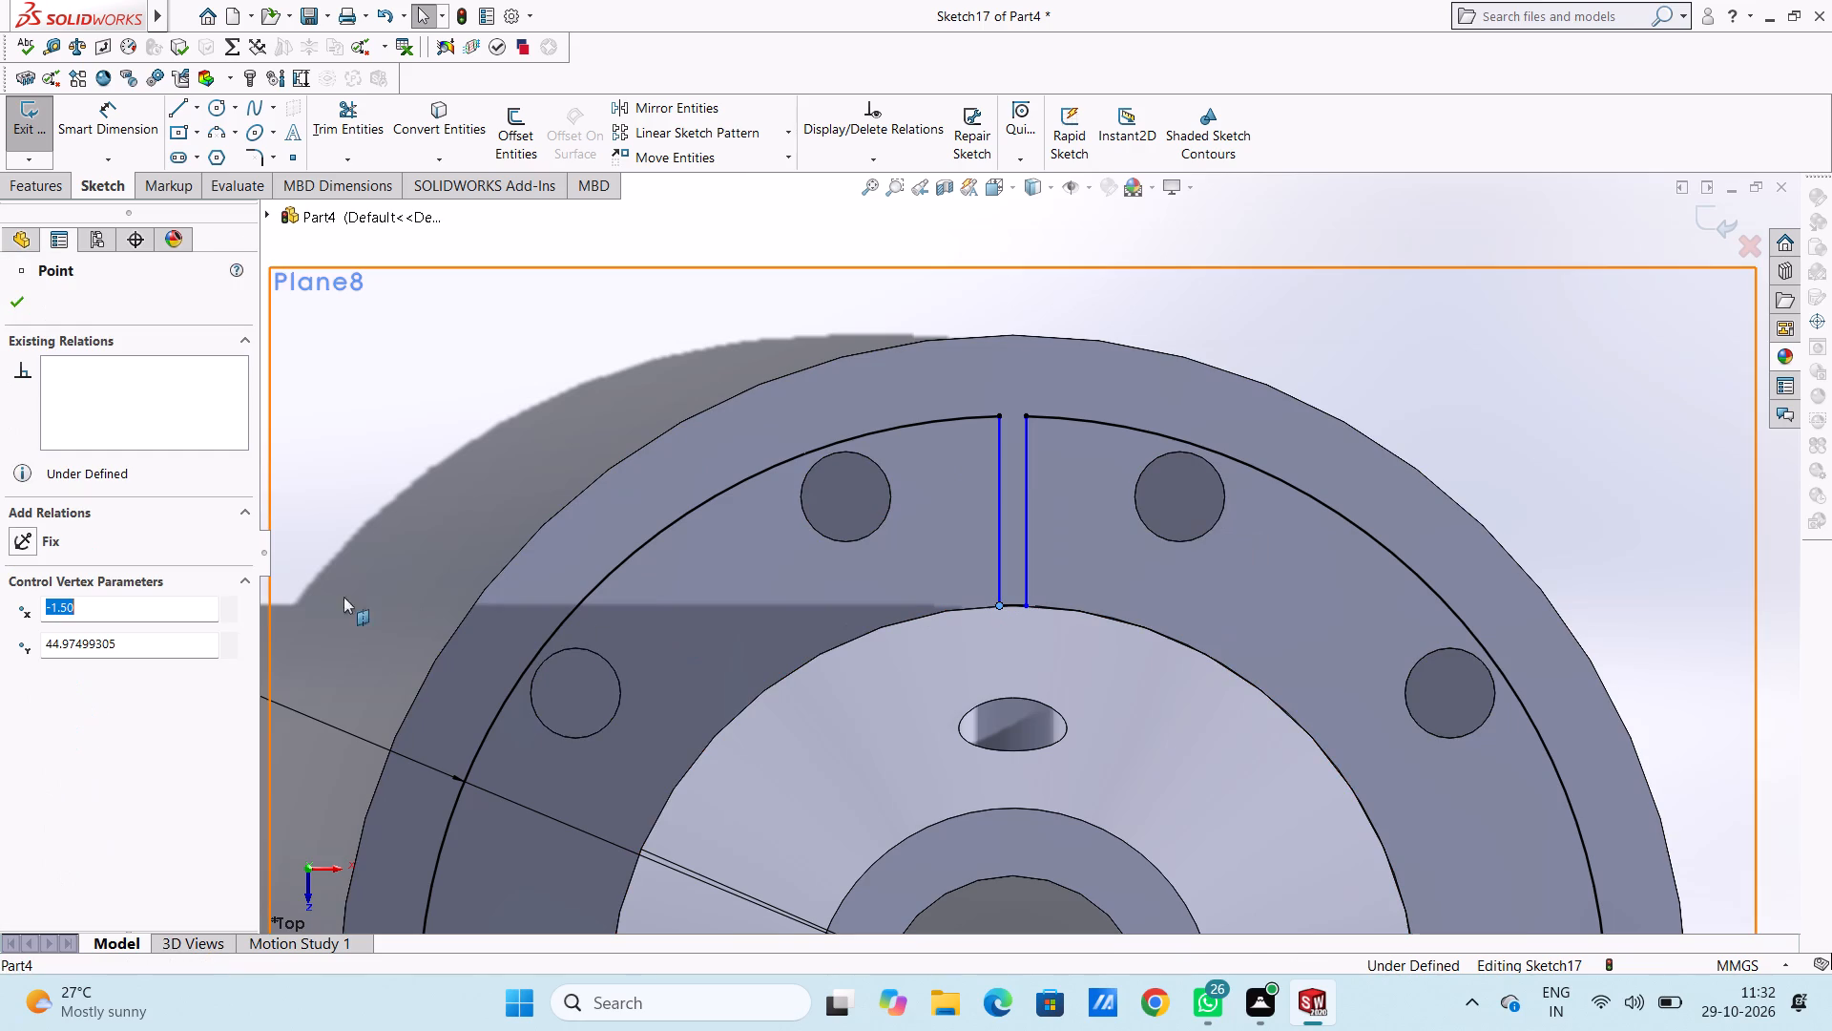
click(25, 539)
click(586, 320)
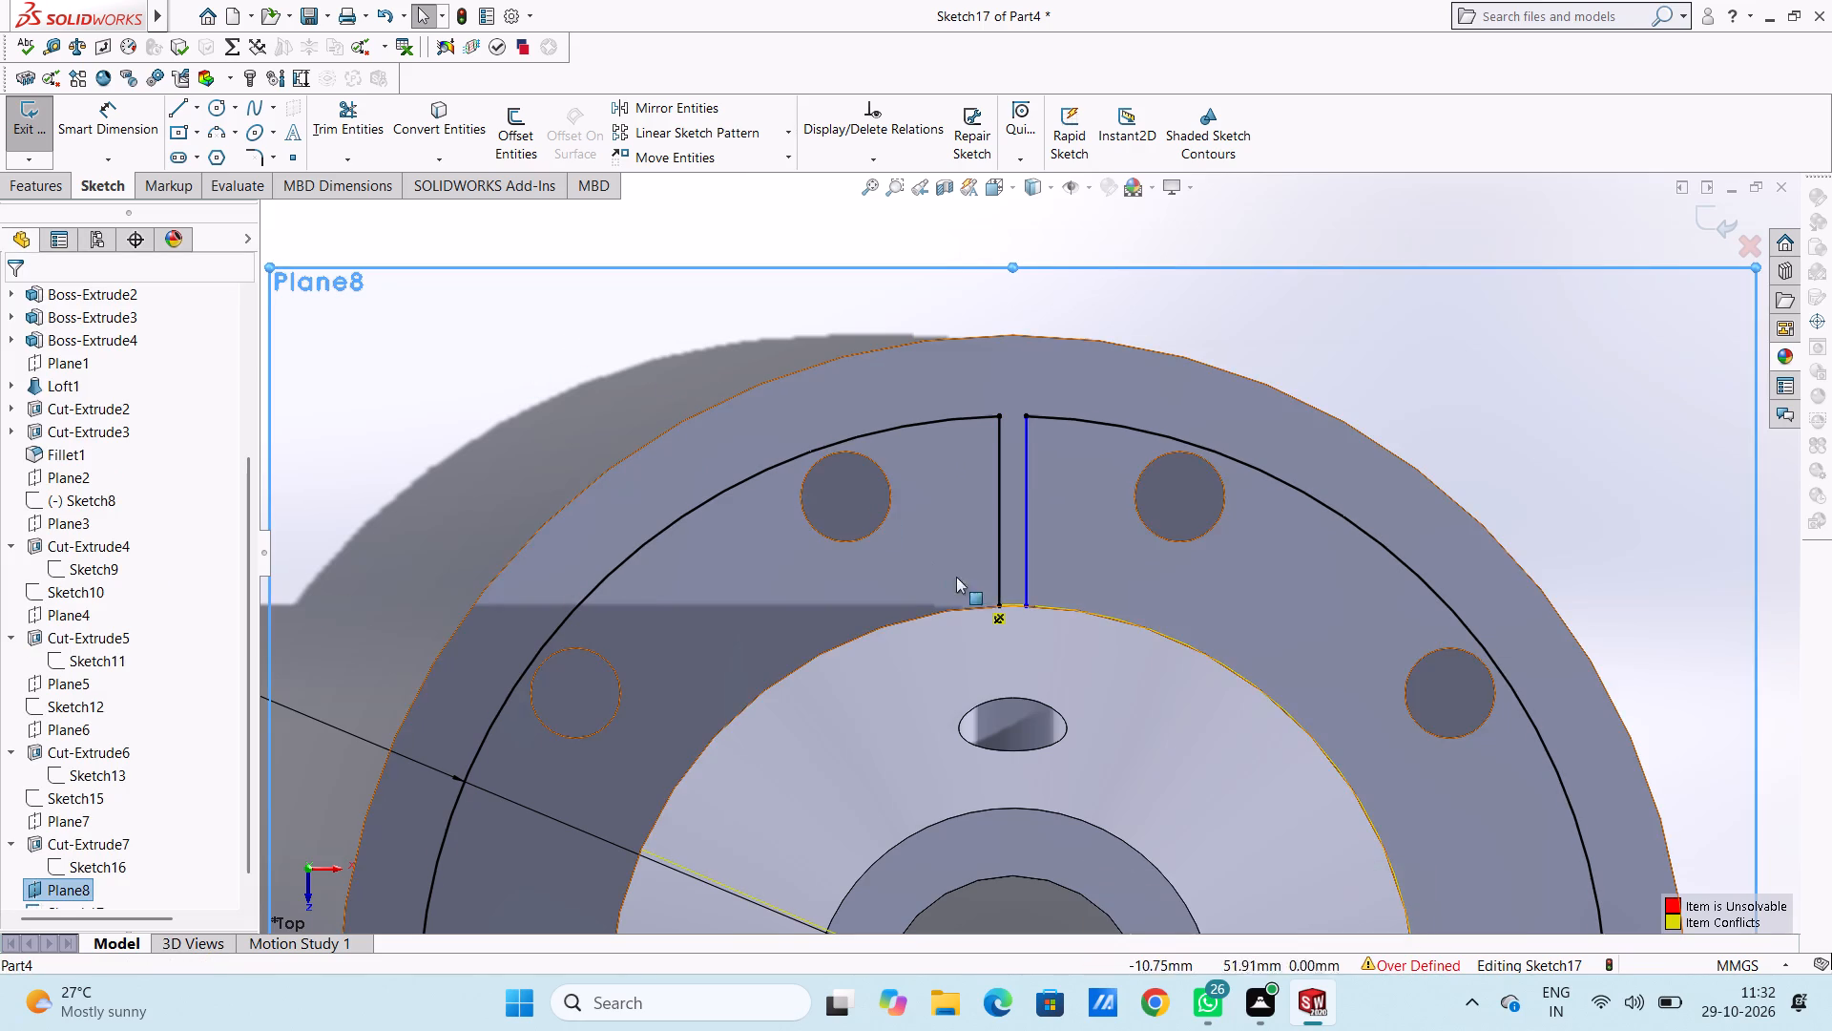
click(1026, 606)
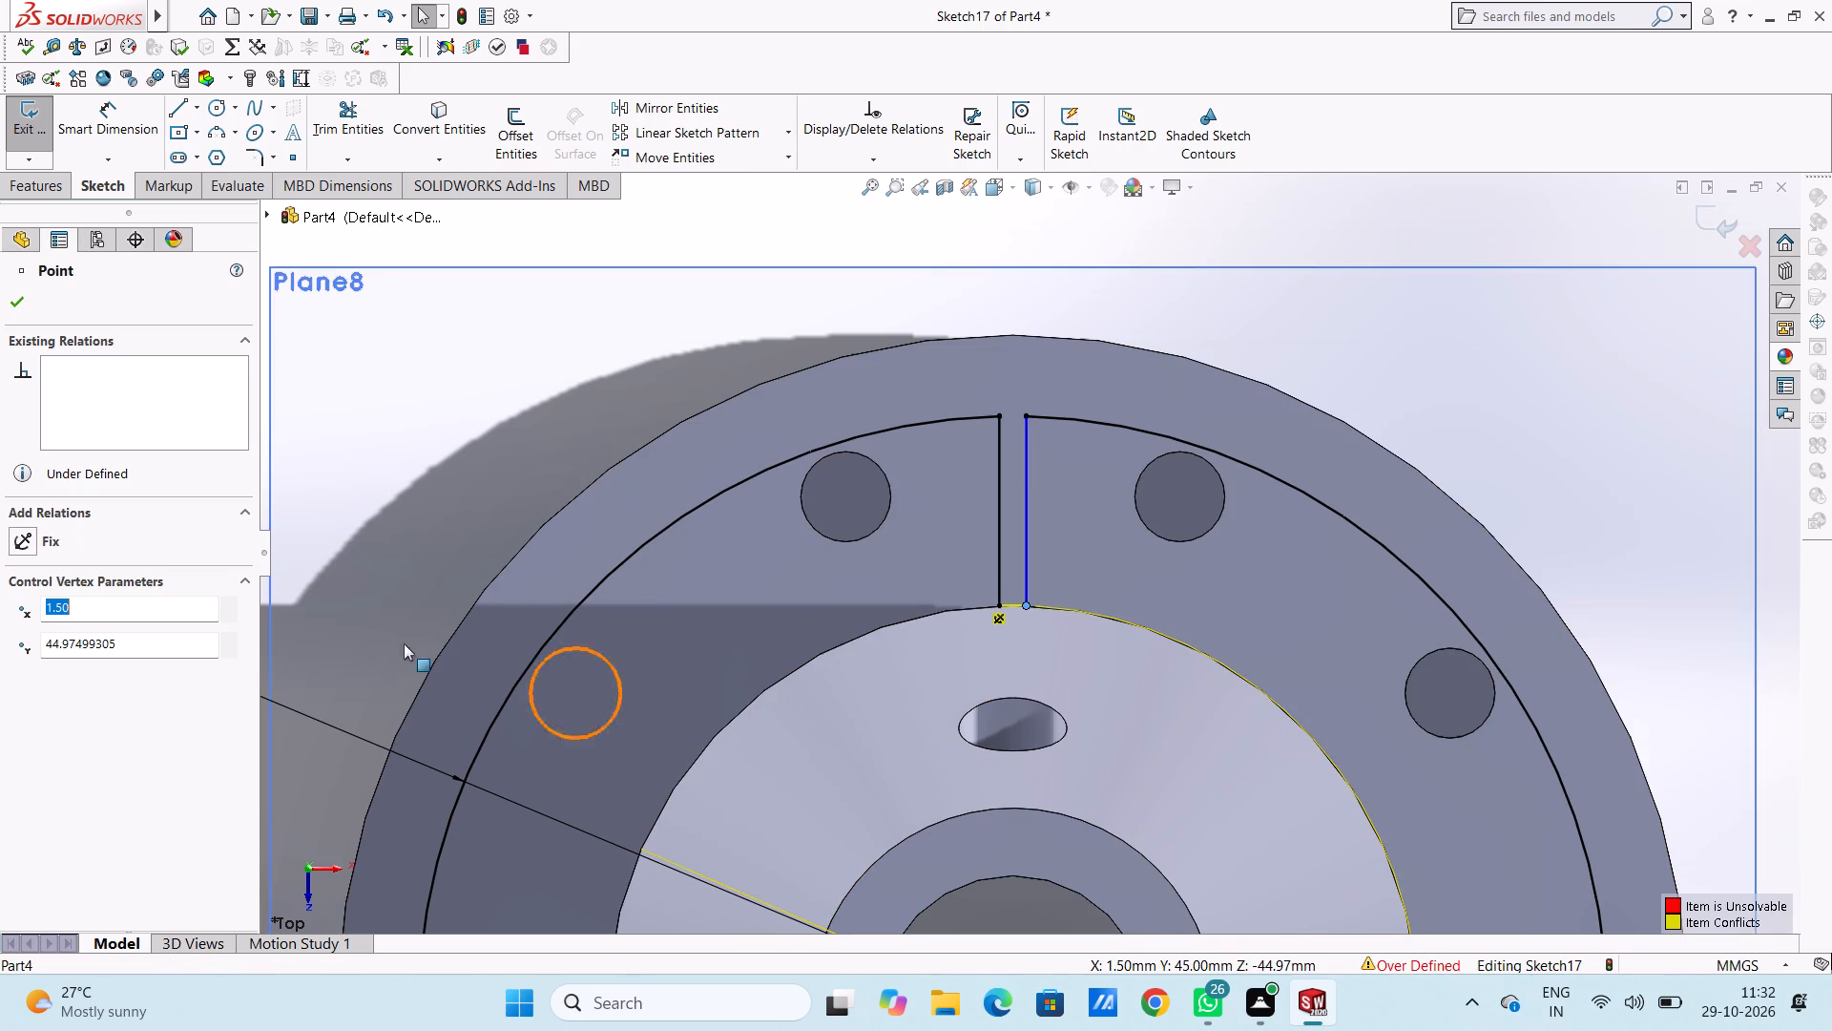
click(30, 540)
click(503, 392)
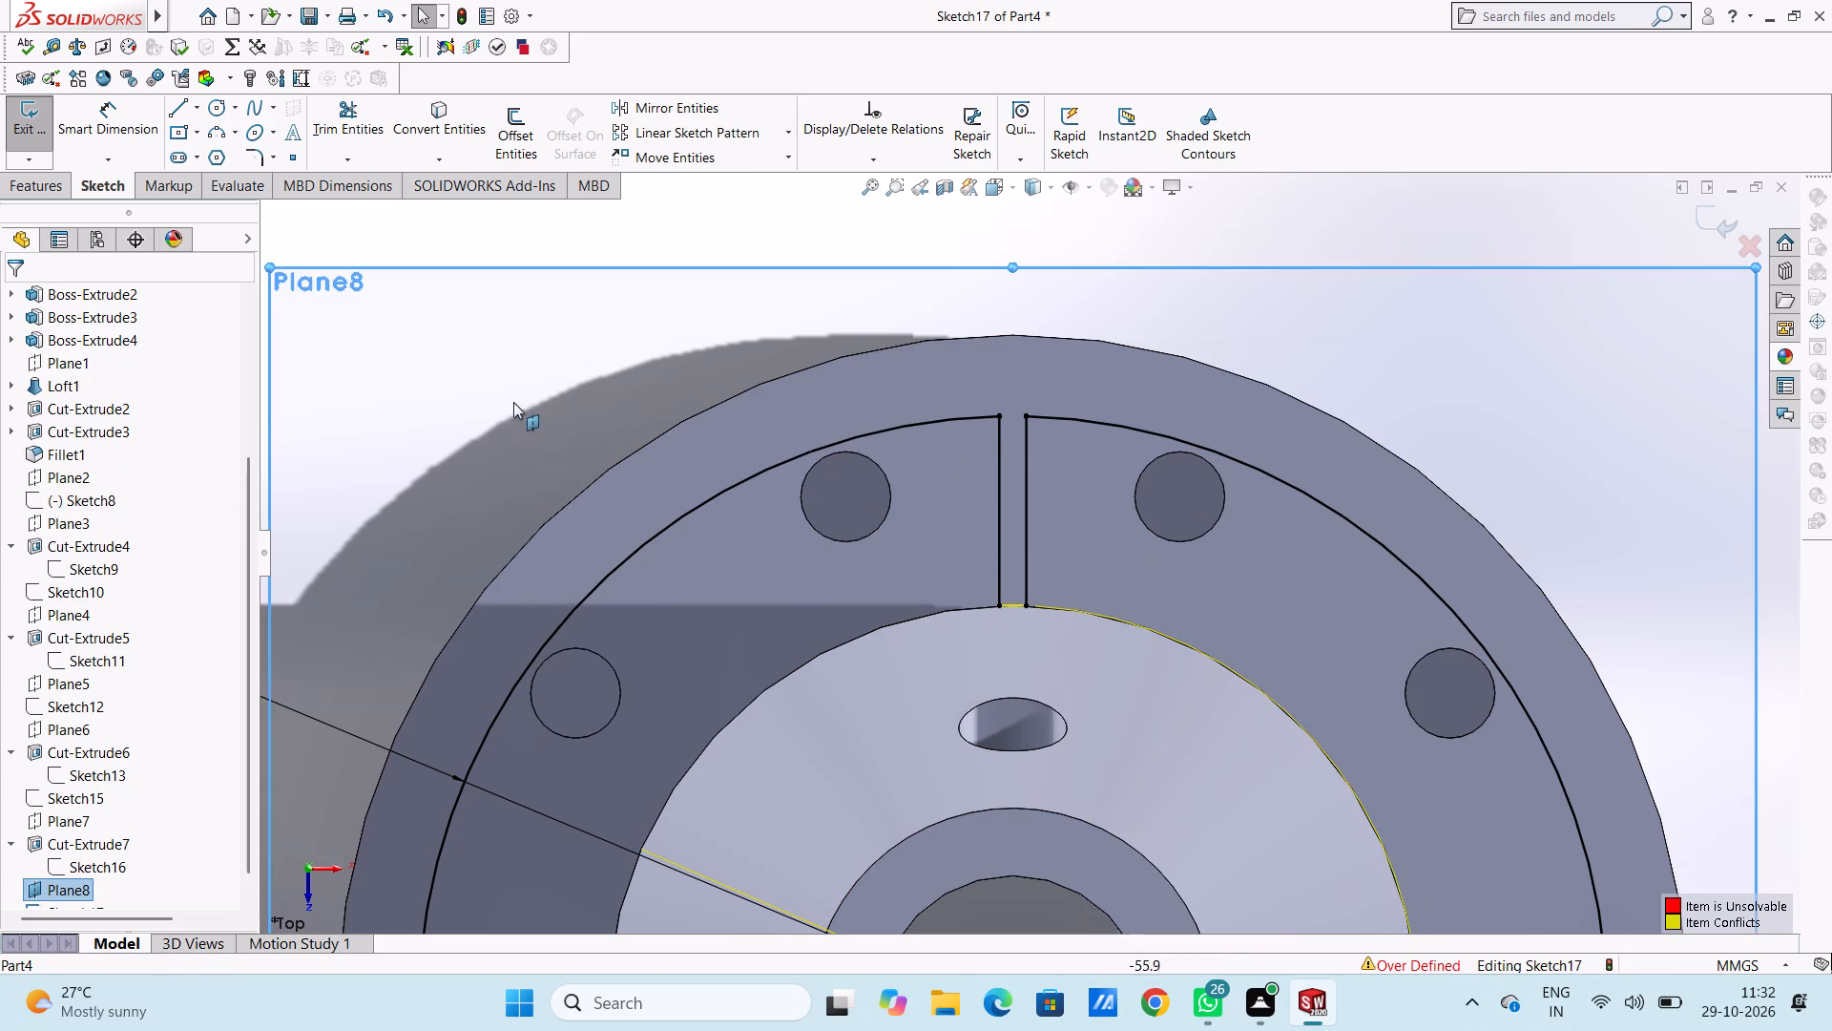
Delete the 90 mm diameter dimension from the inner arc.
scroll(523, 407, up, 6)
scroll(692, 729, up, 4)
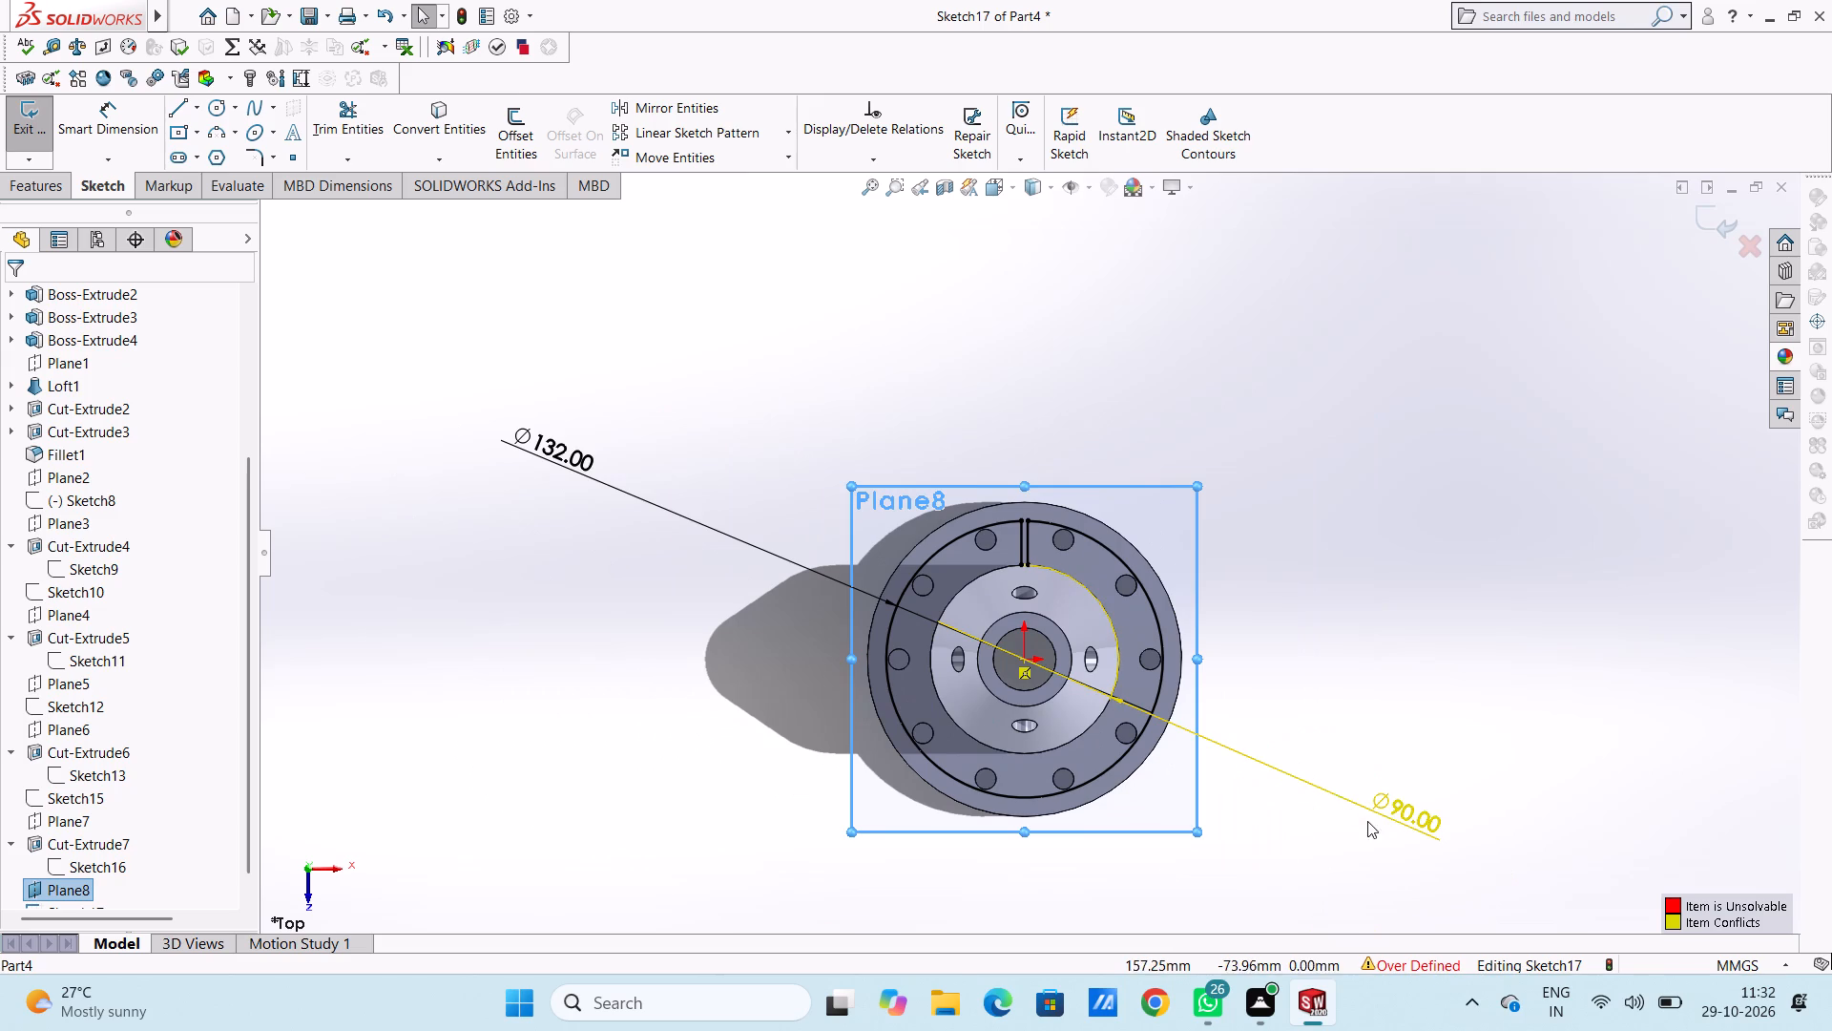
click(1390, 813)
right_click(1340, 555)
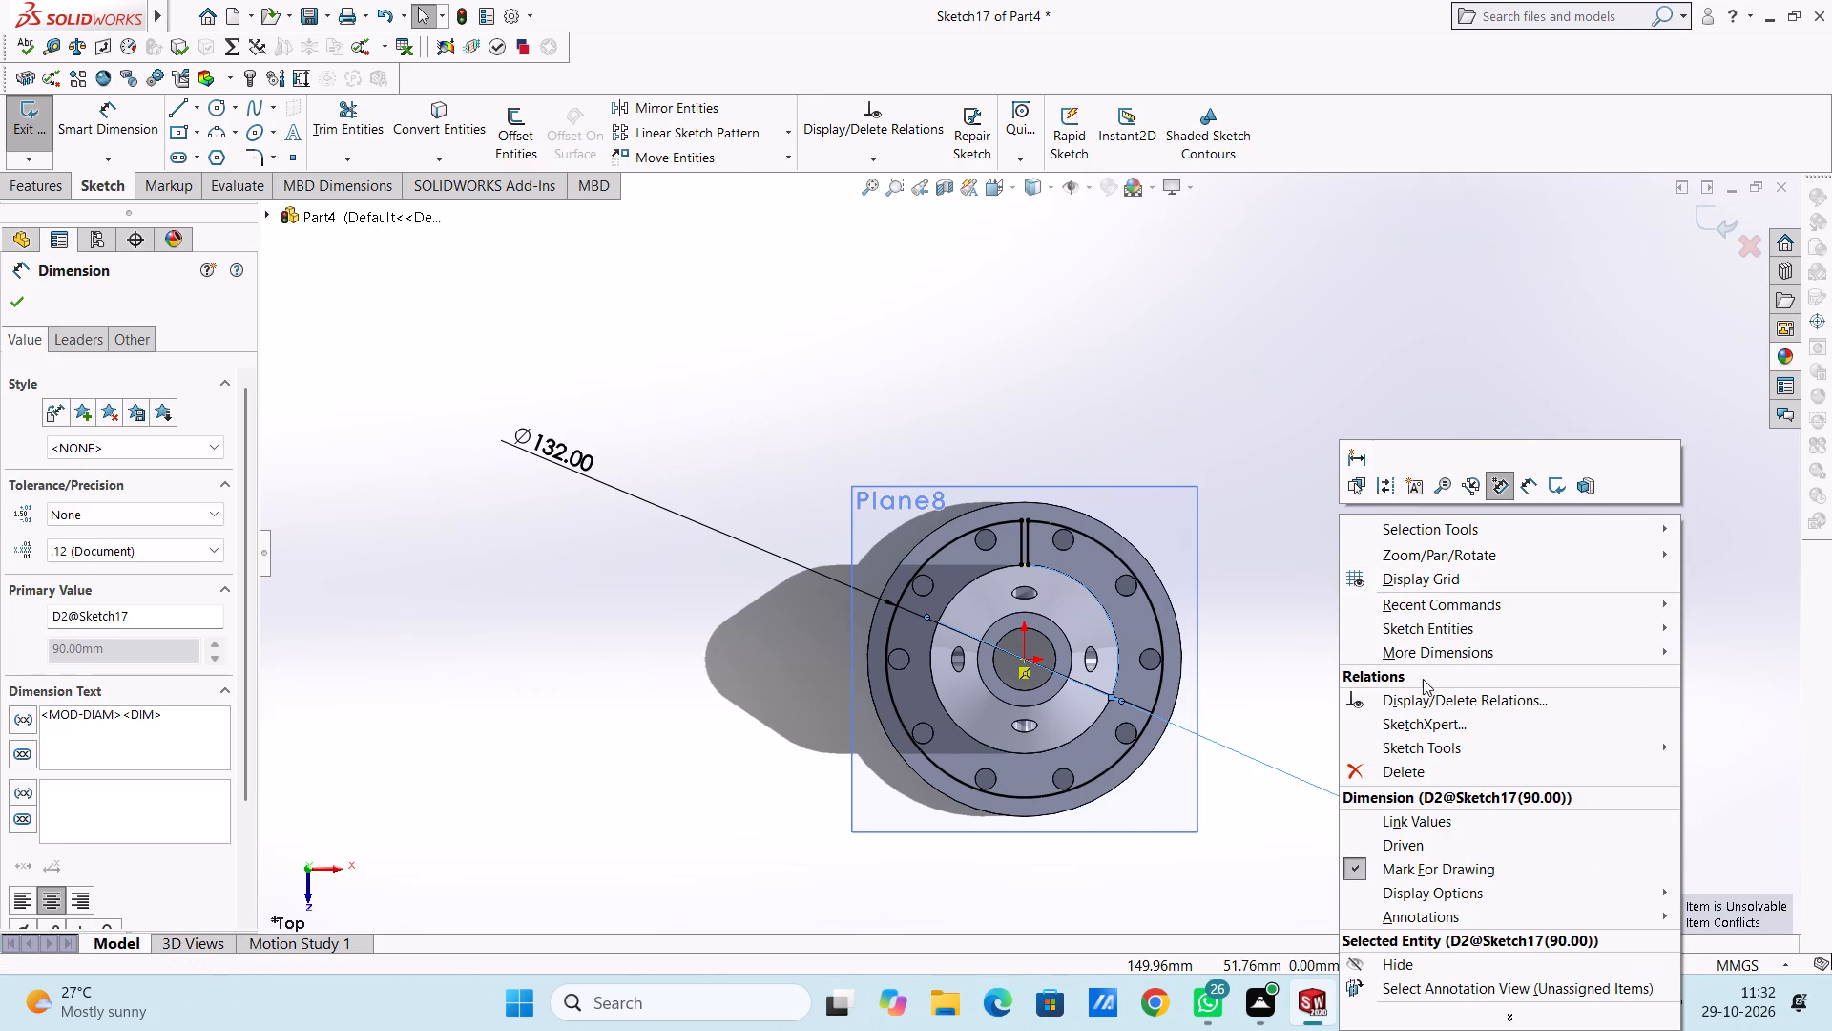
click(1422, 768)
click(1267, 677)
Circular-pattern the two rib lines and their connecting inner arc around the origin with 10 equally spaced instances over 360 degrees.
scroll(955, 570, down, 3)
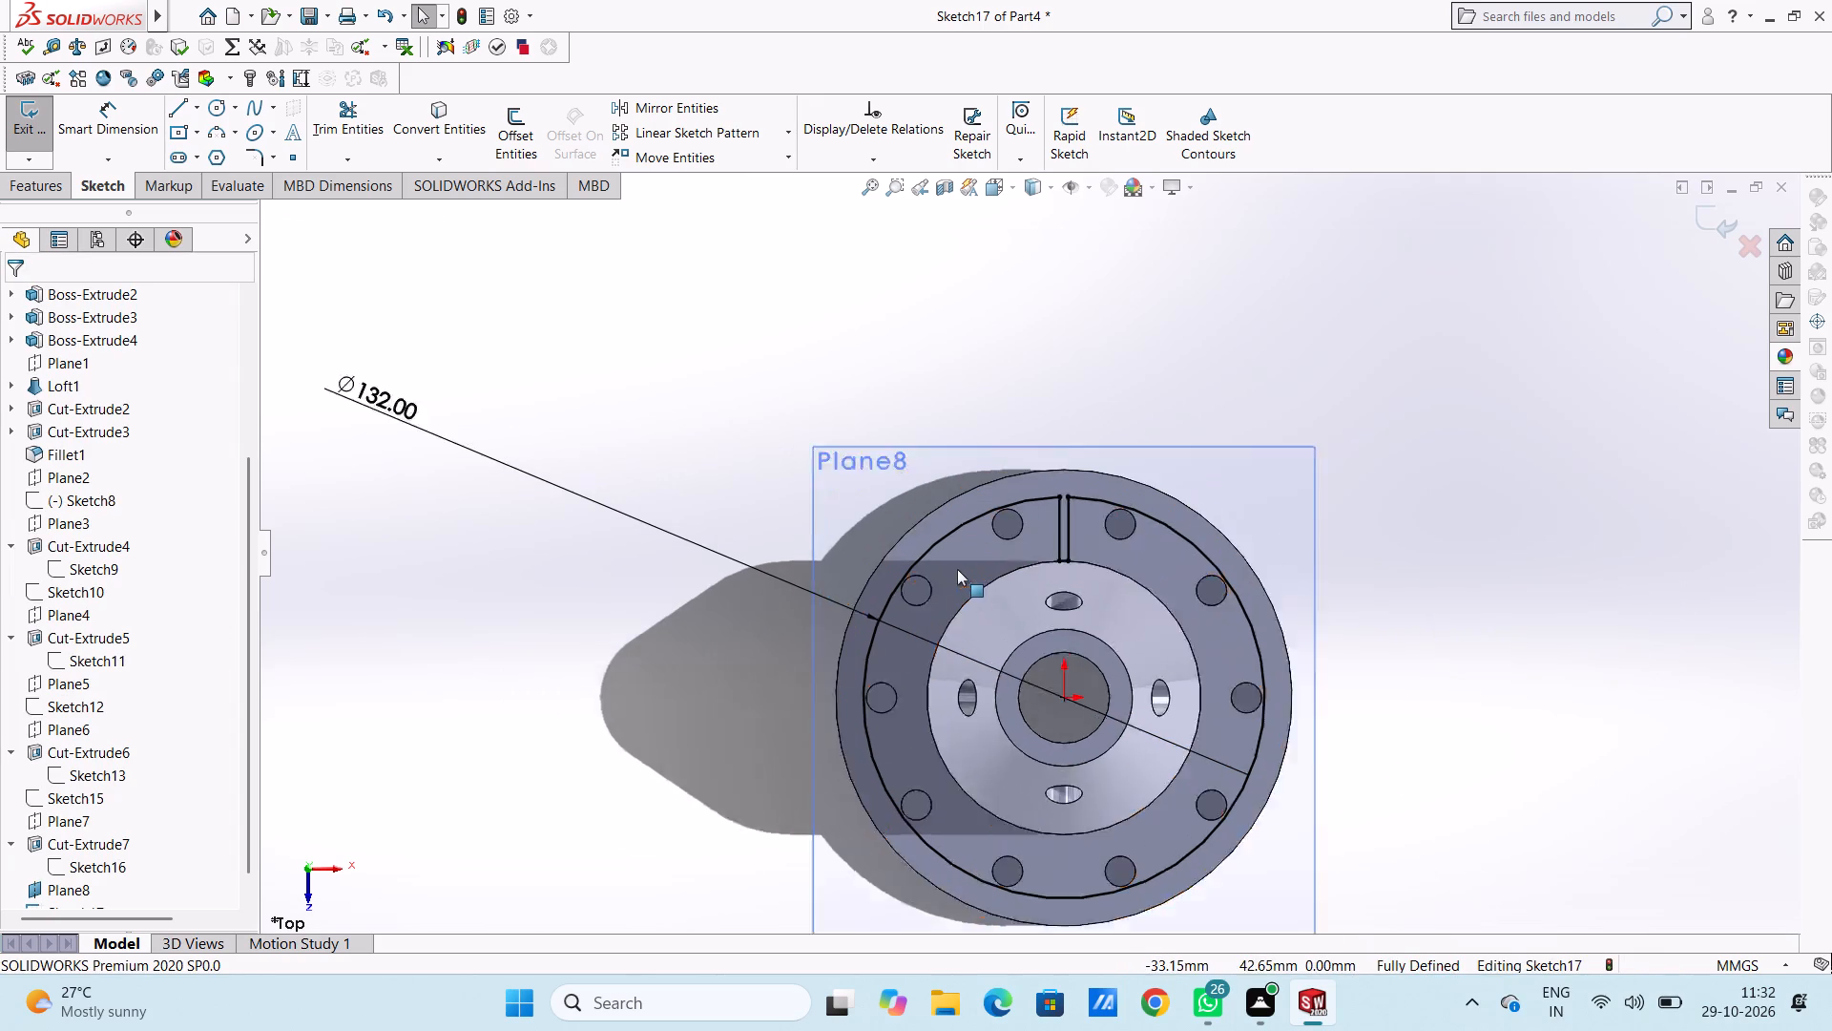
scroll(957, 569, down, 3)
scroll(1222, 551, down, 4)
scroll(1222, 550, up, 10)
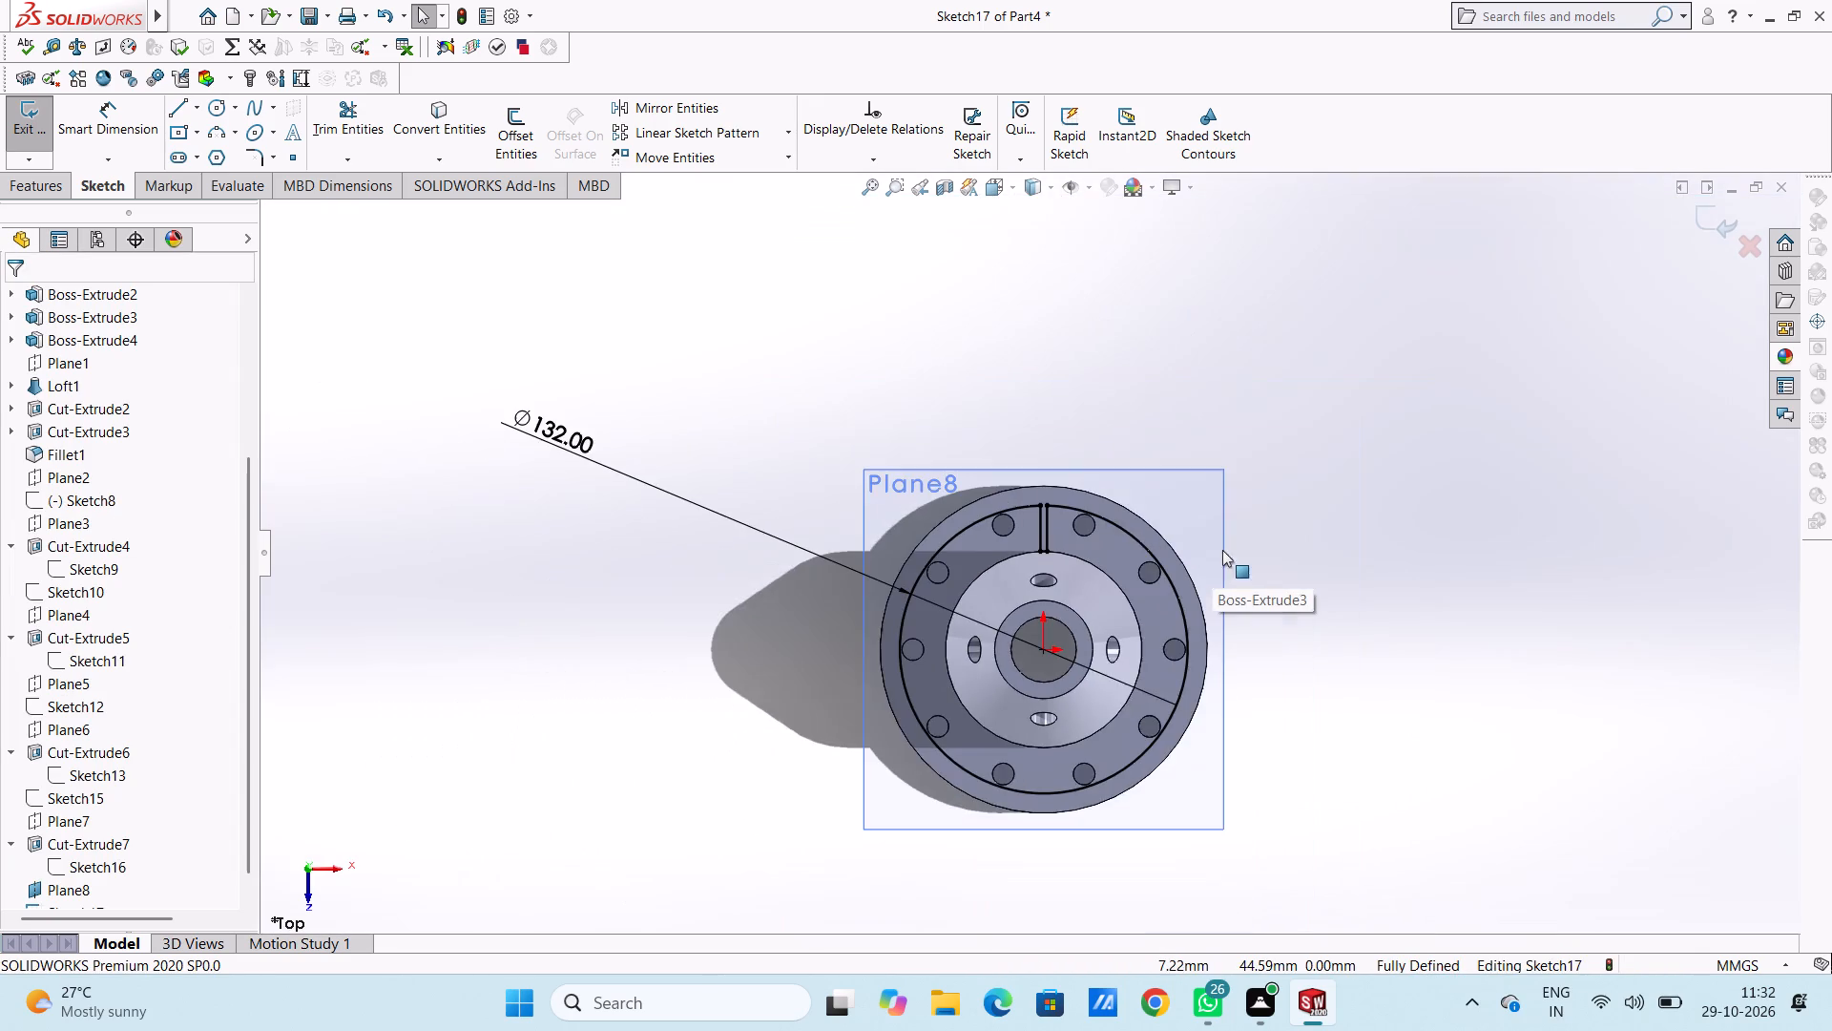
scroll(1066, 700, down, 3)
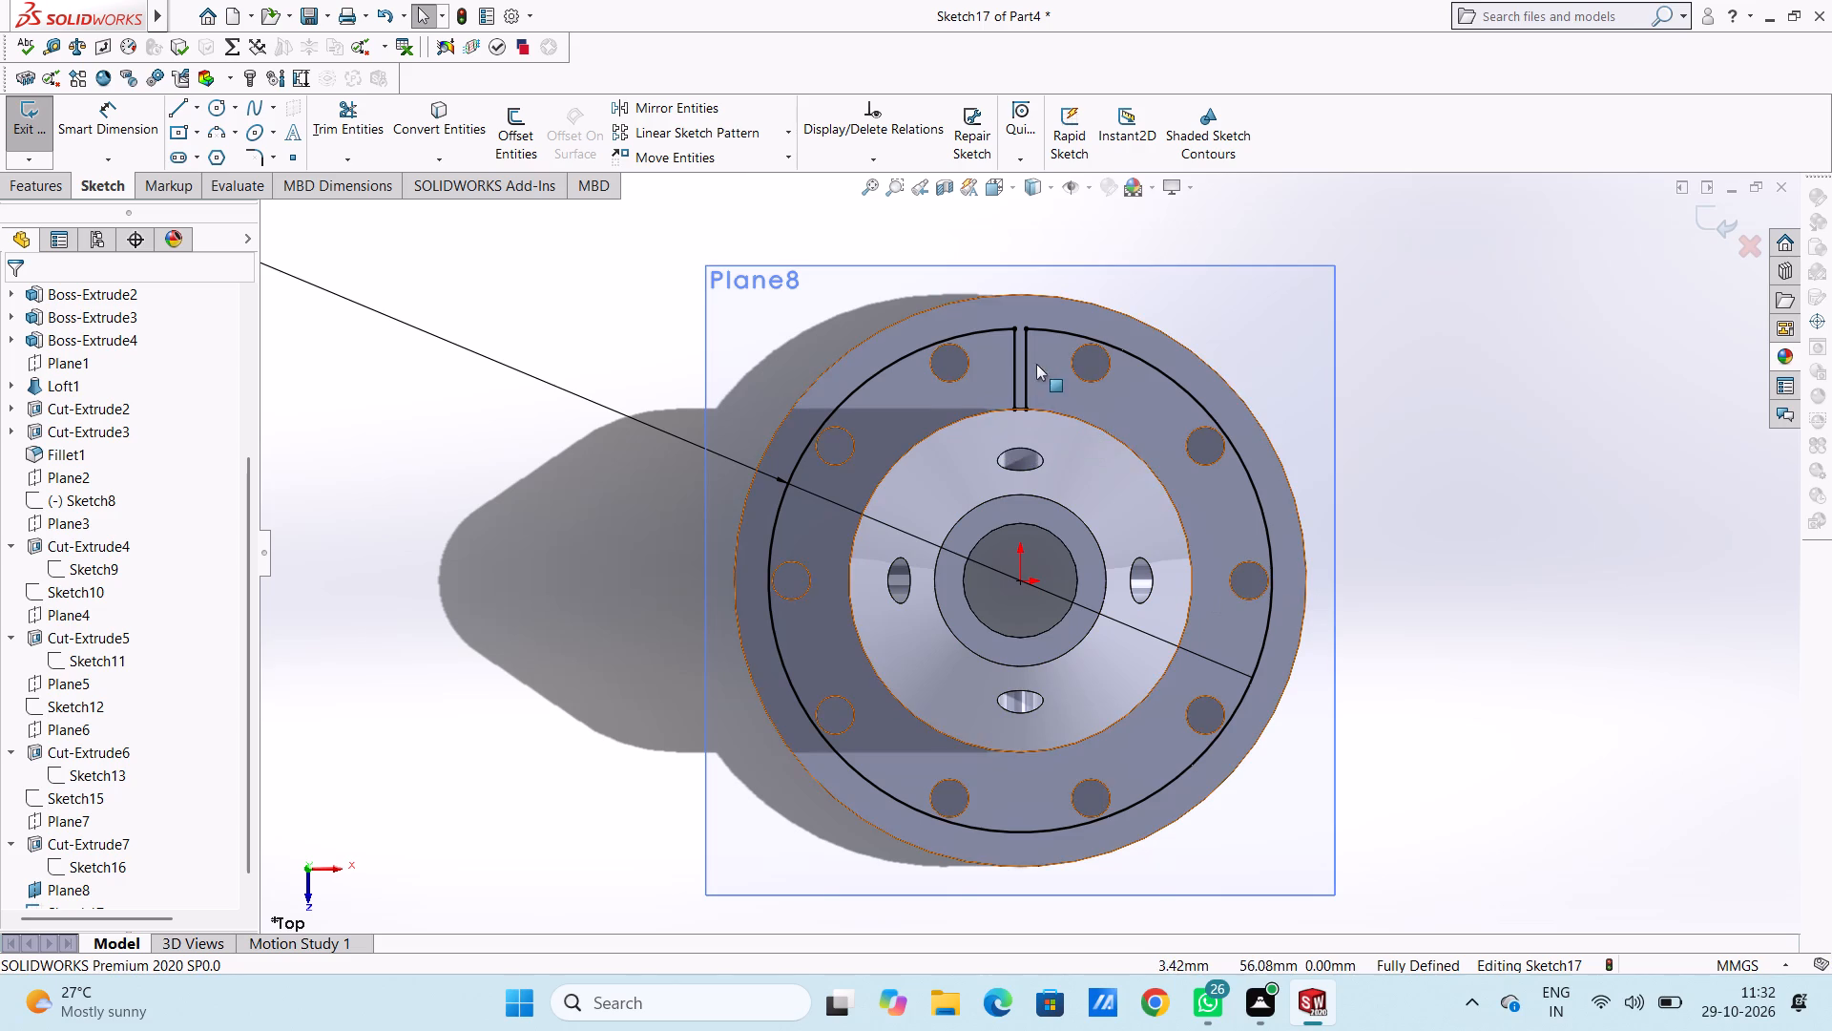
click(1018, 375)
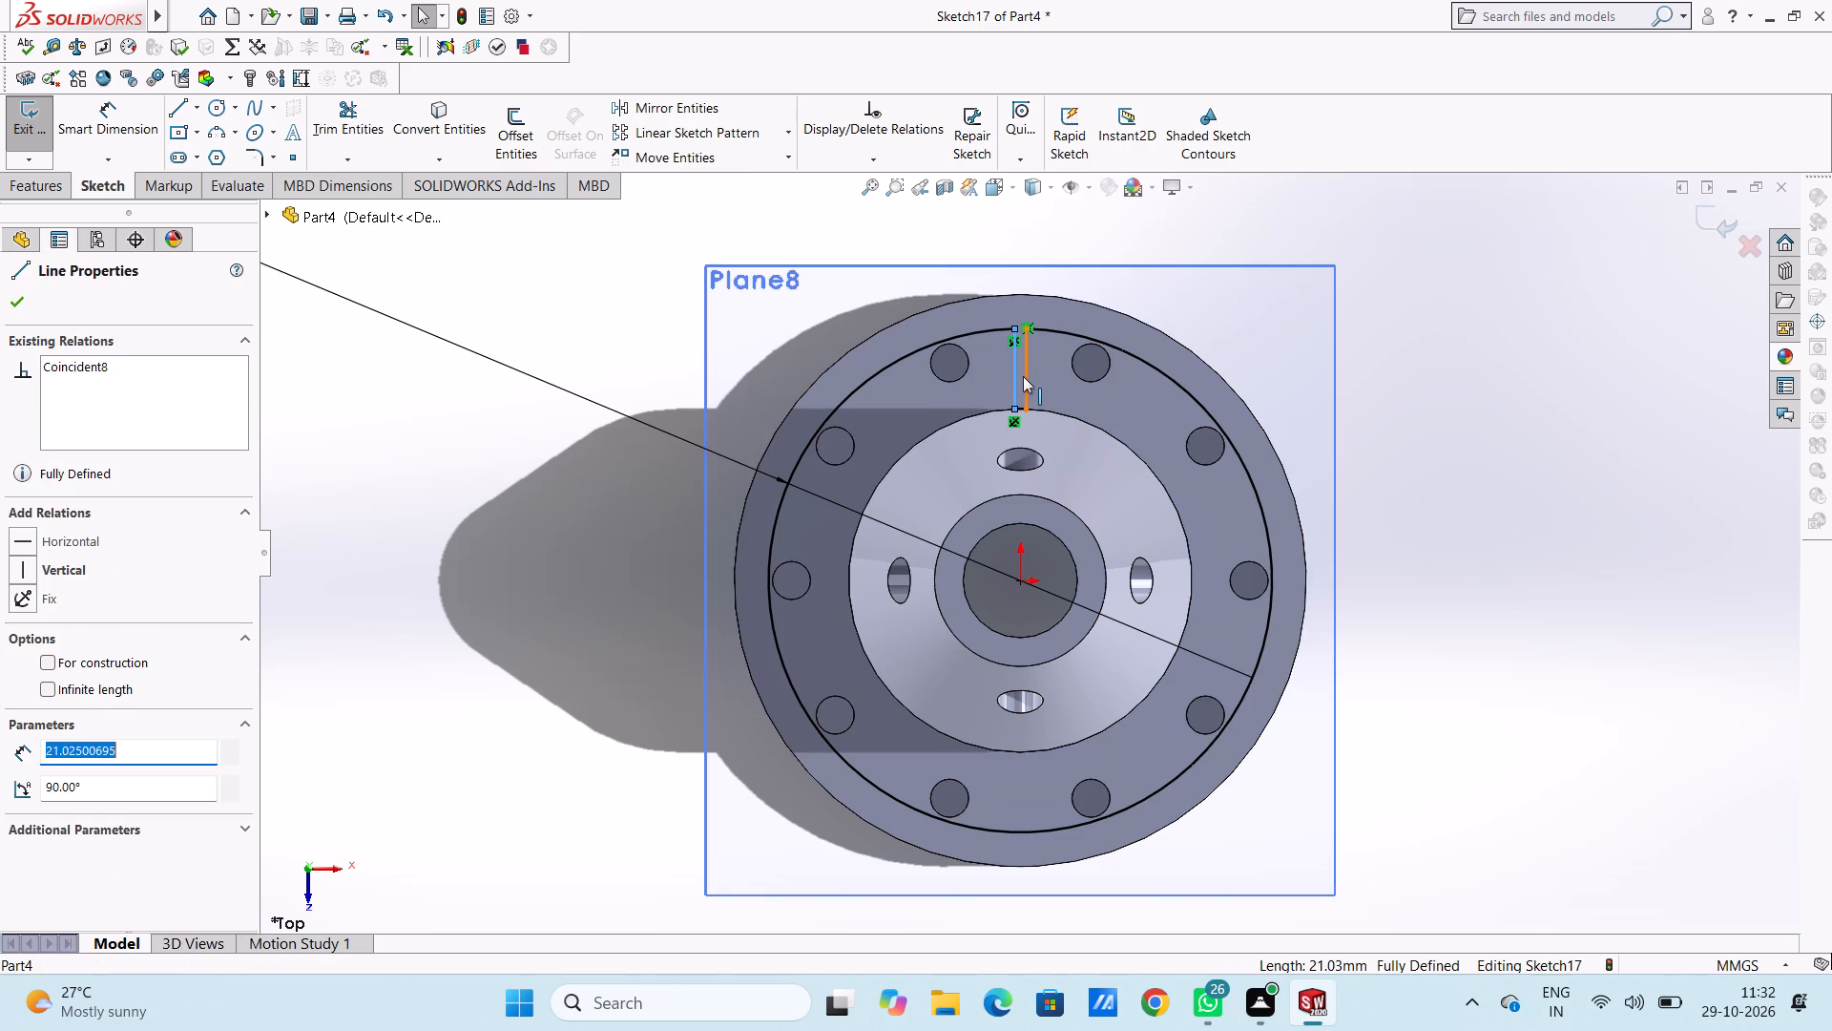
ctrl+click(1023, 376)
ctrl+scroll(1020, 412, down, 9)
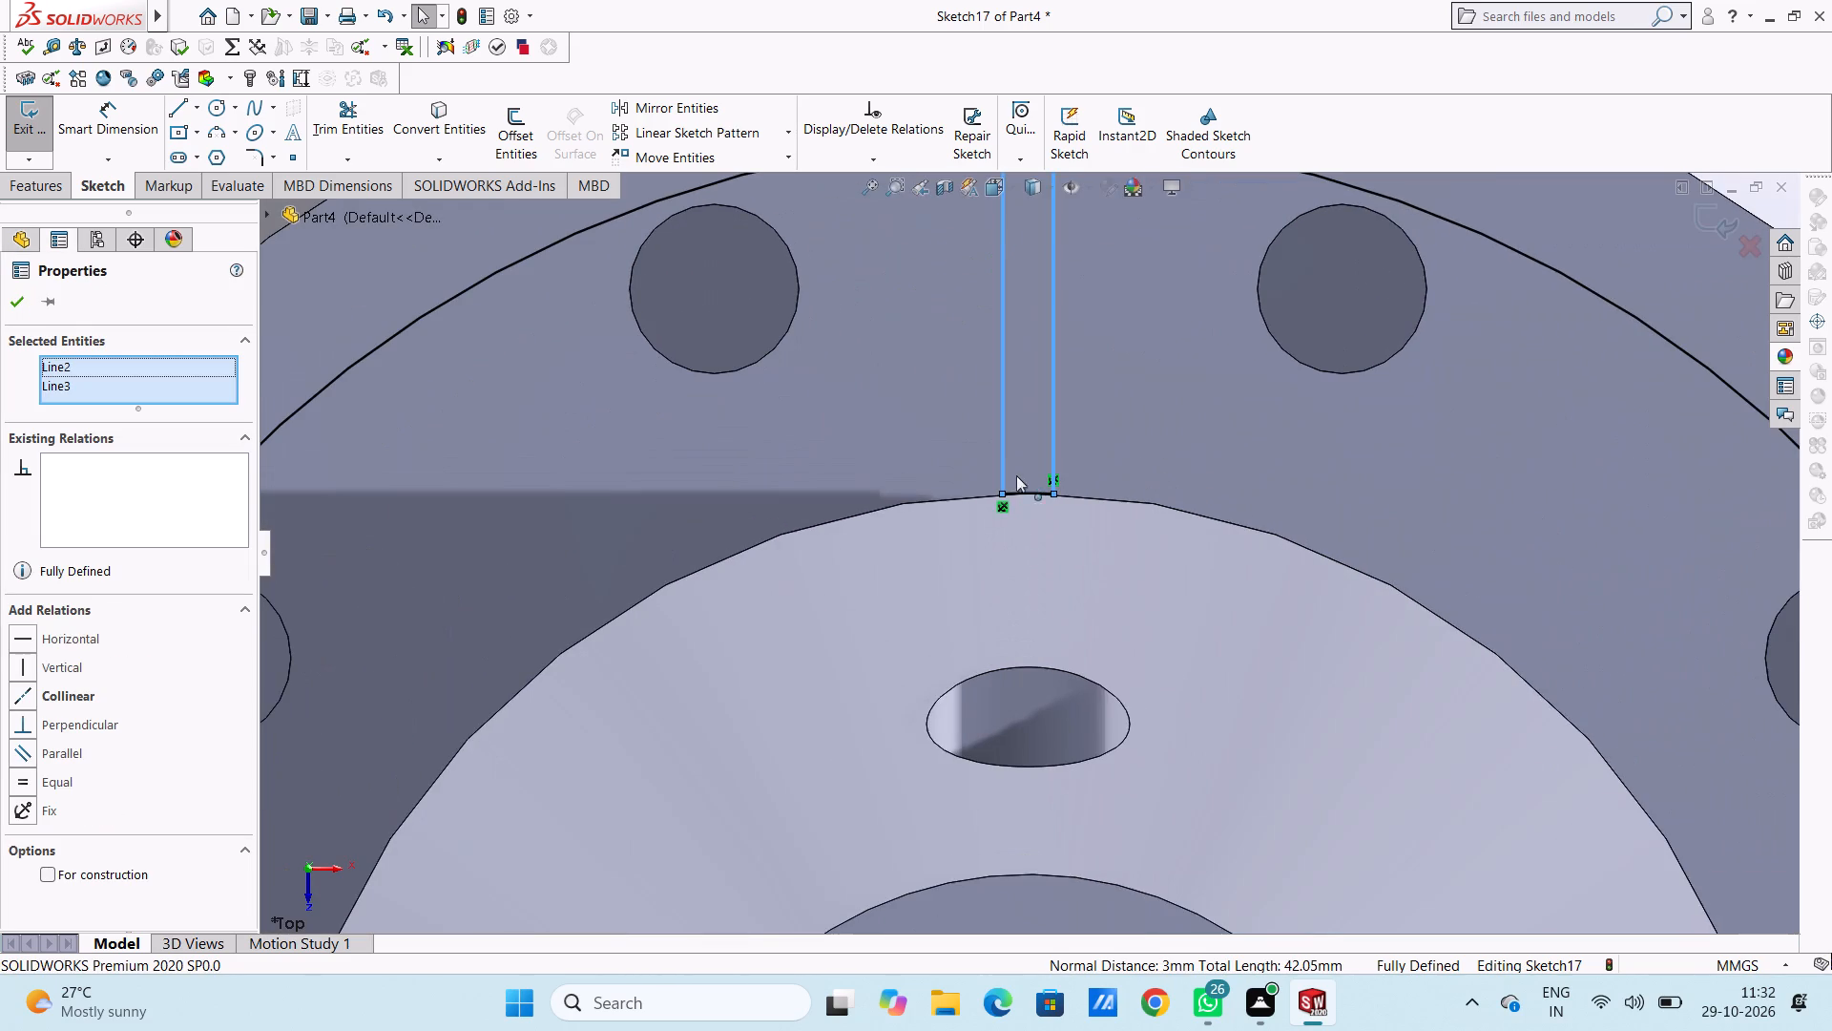
ctrl+click(1031, 496)
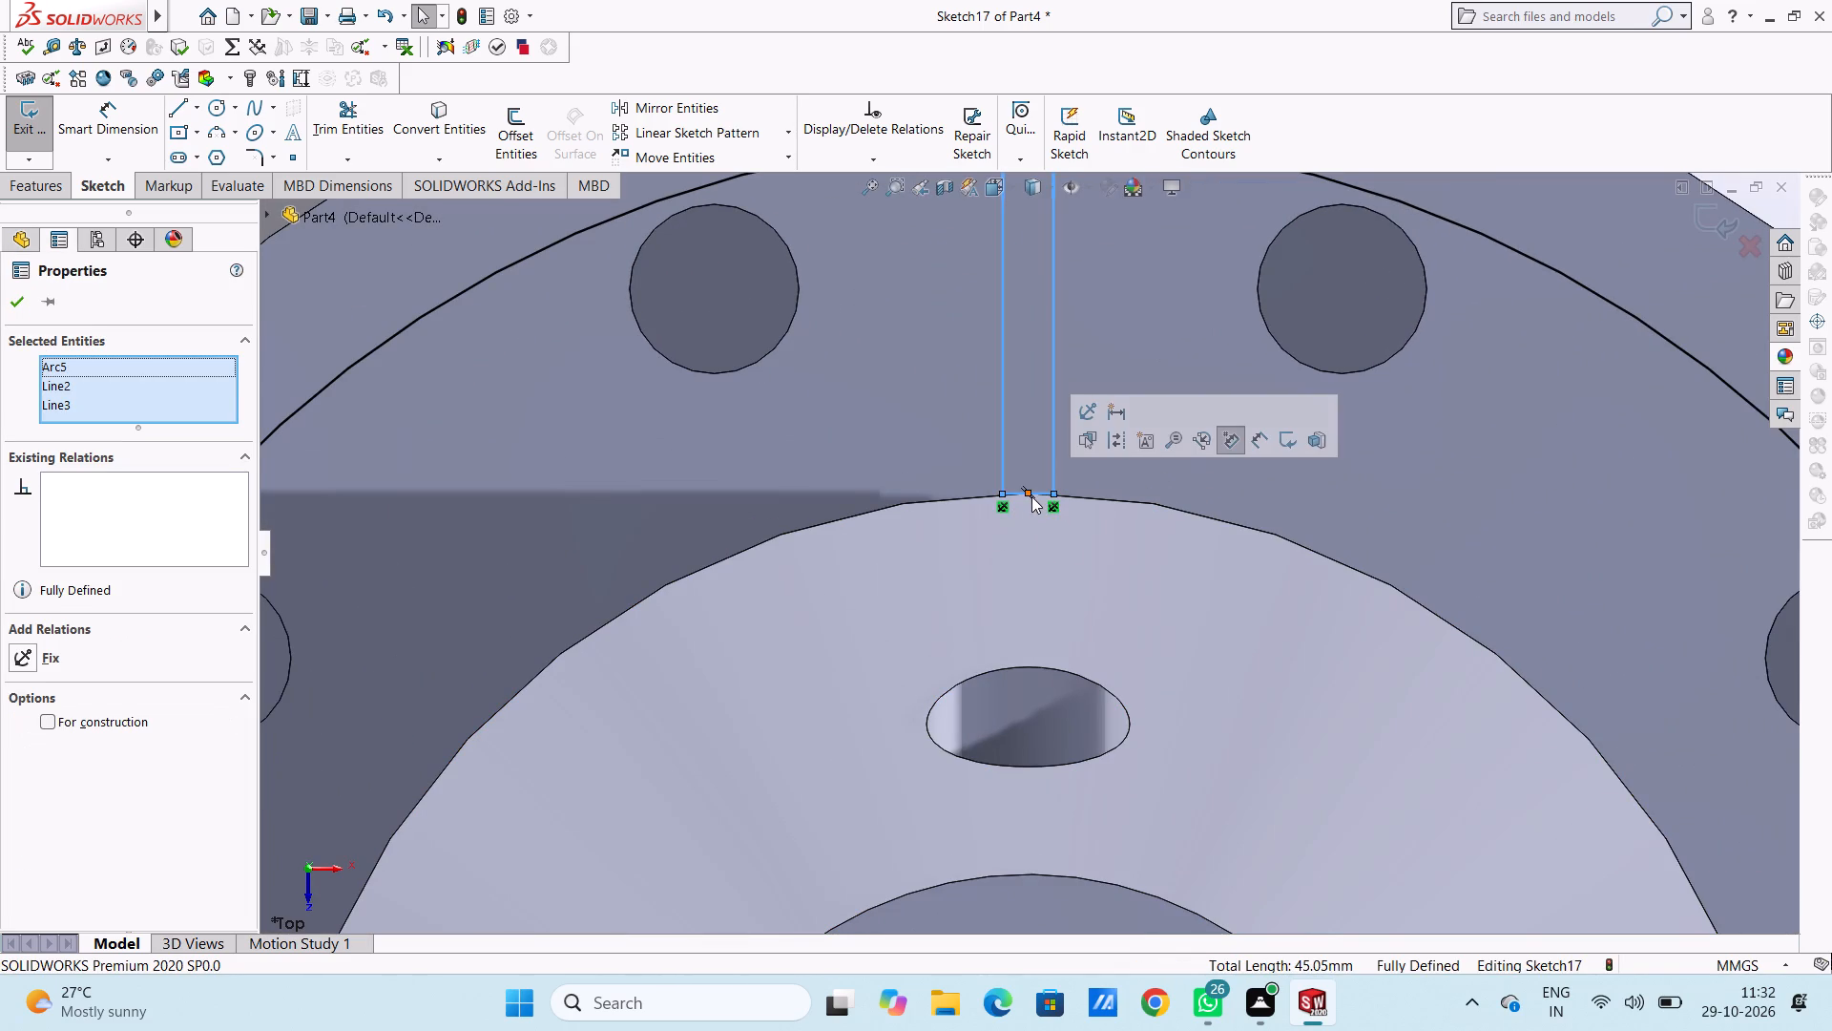
scroll(1228, 517, up, 4)
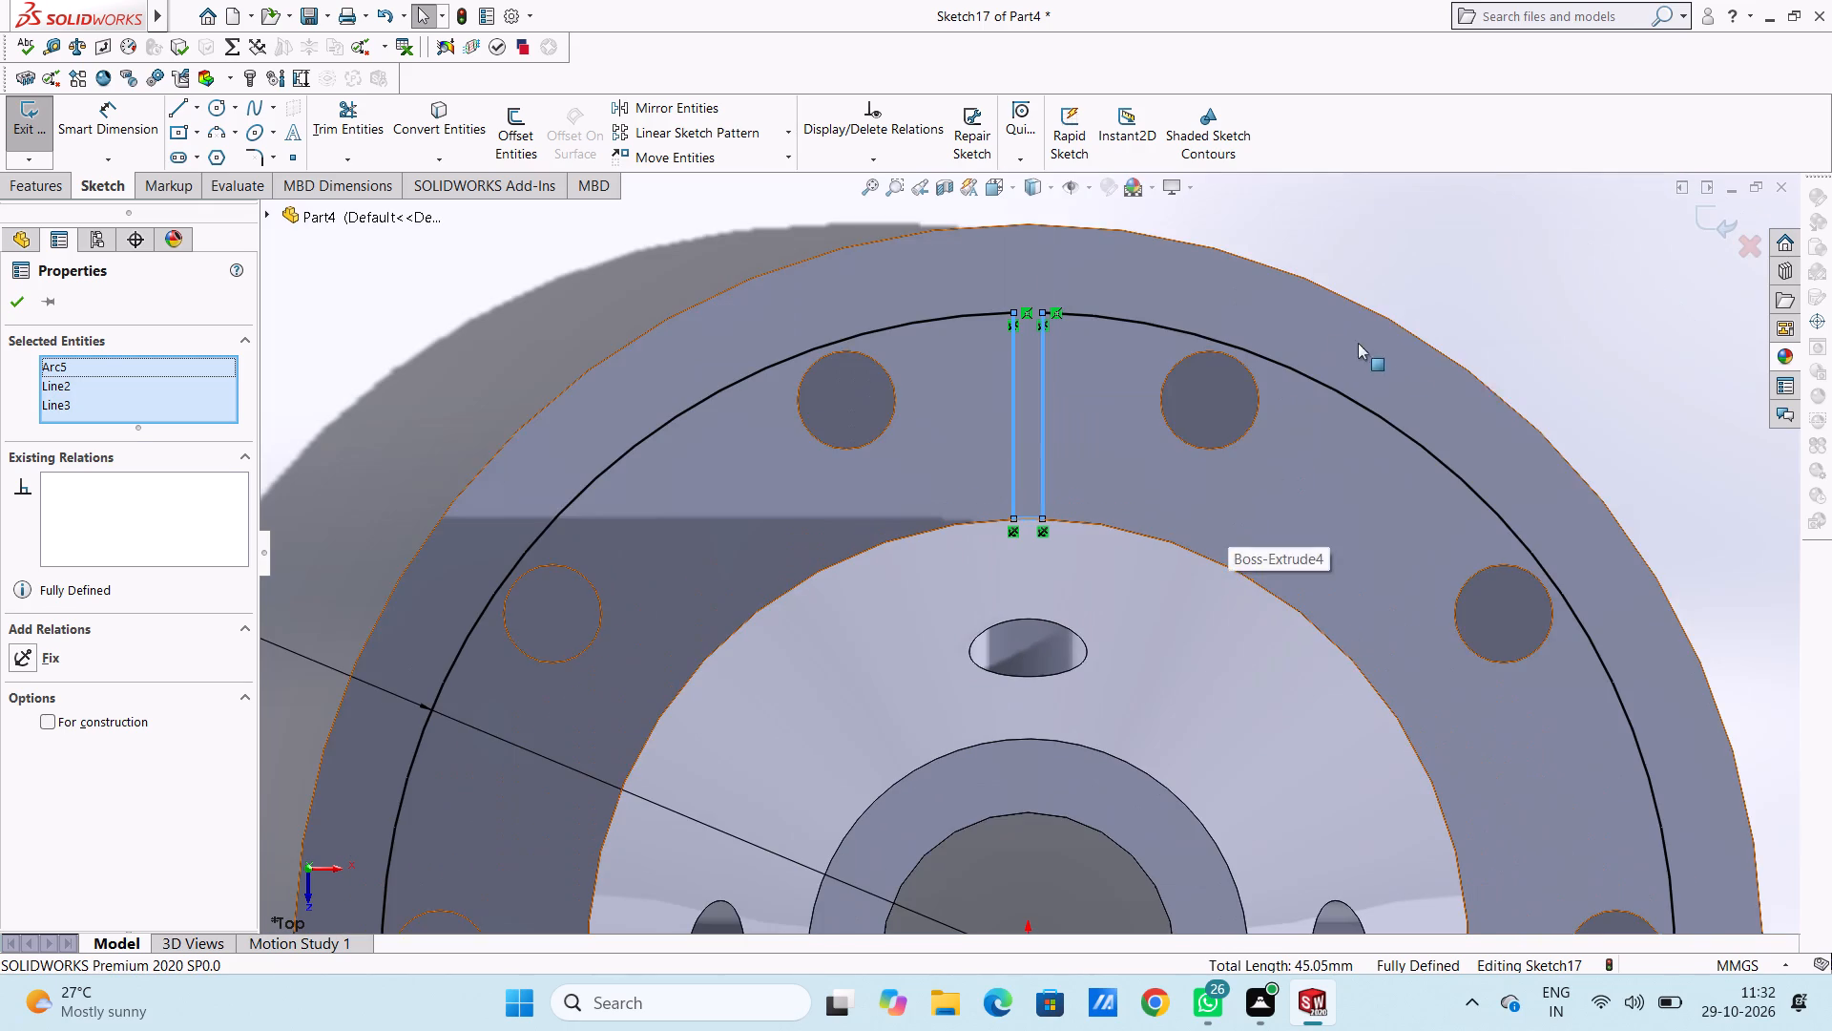
scroll(1313, 274, up, 3)
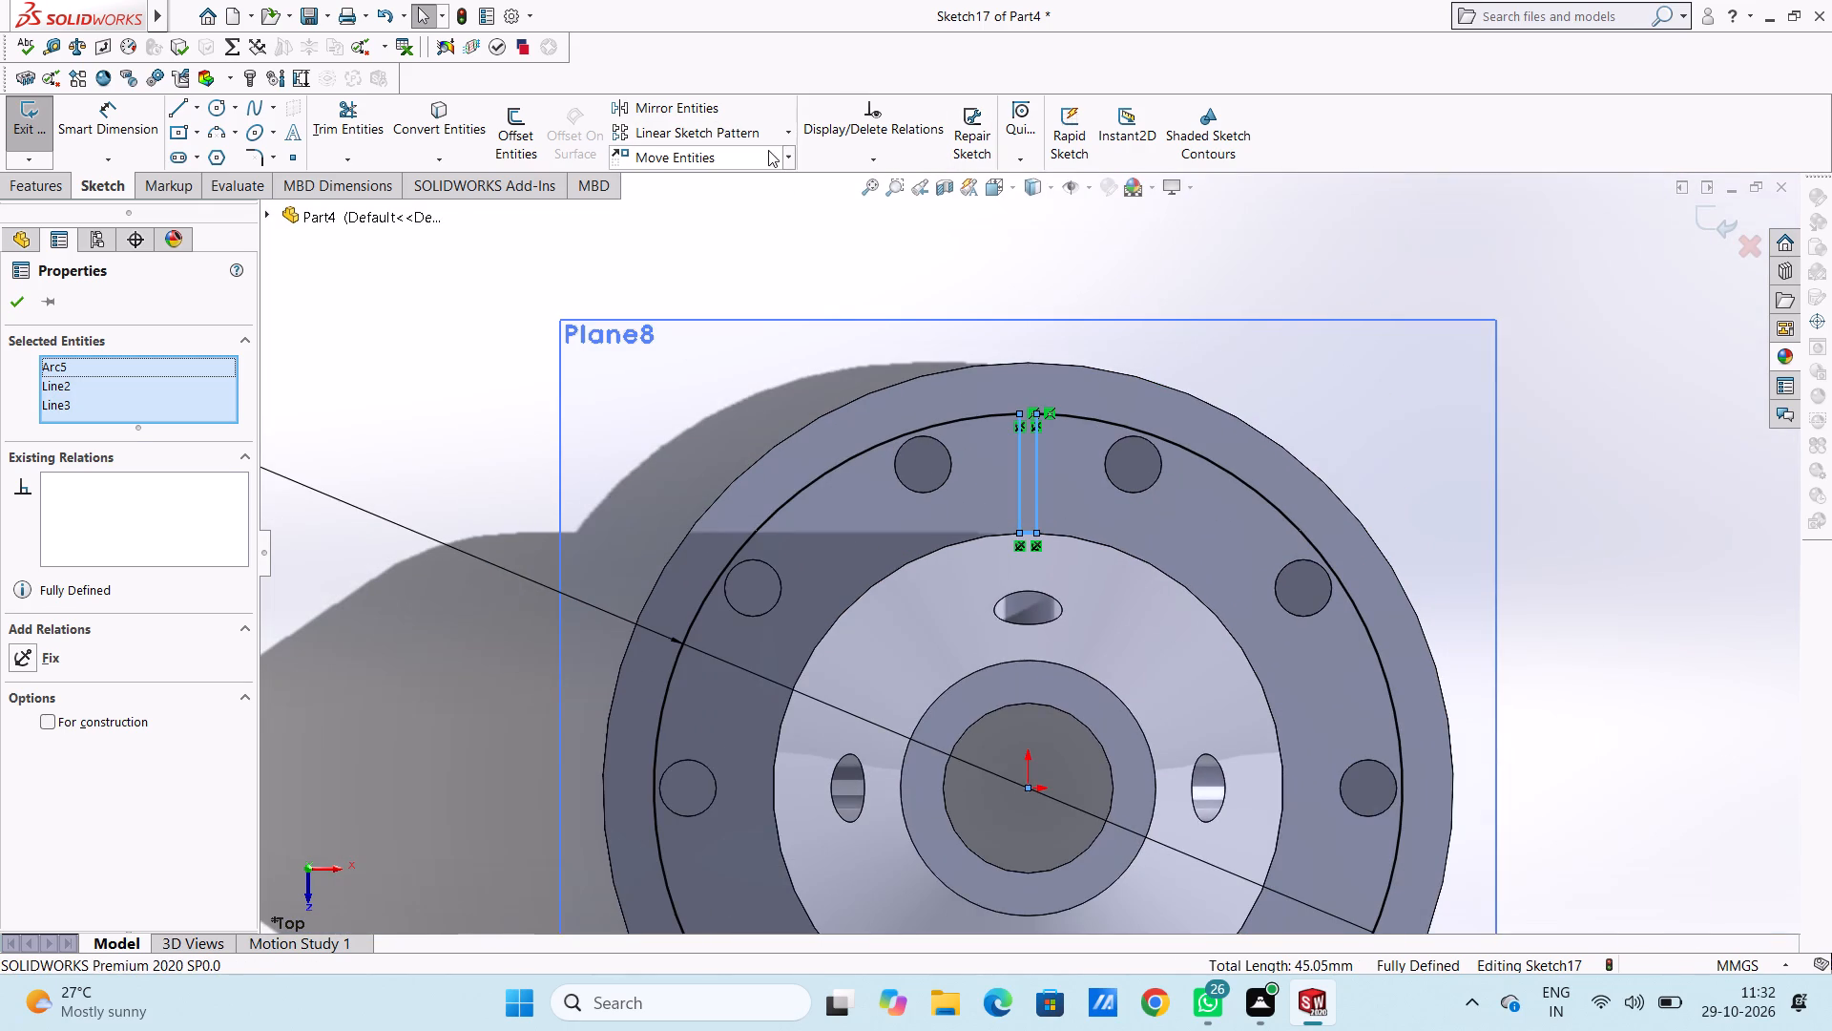
click(786, 135)
click(781, 188)
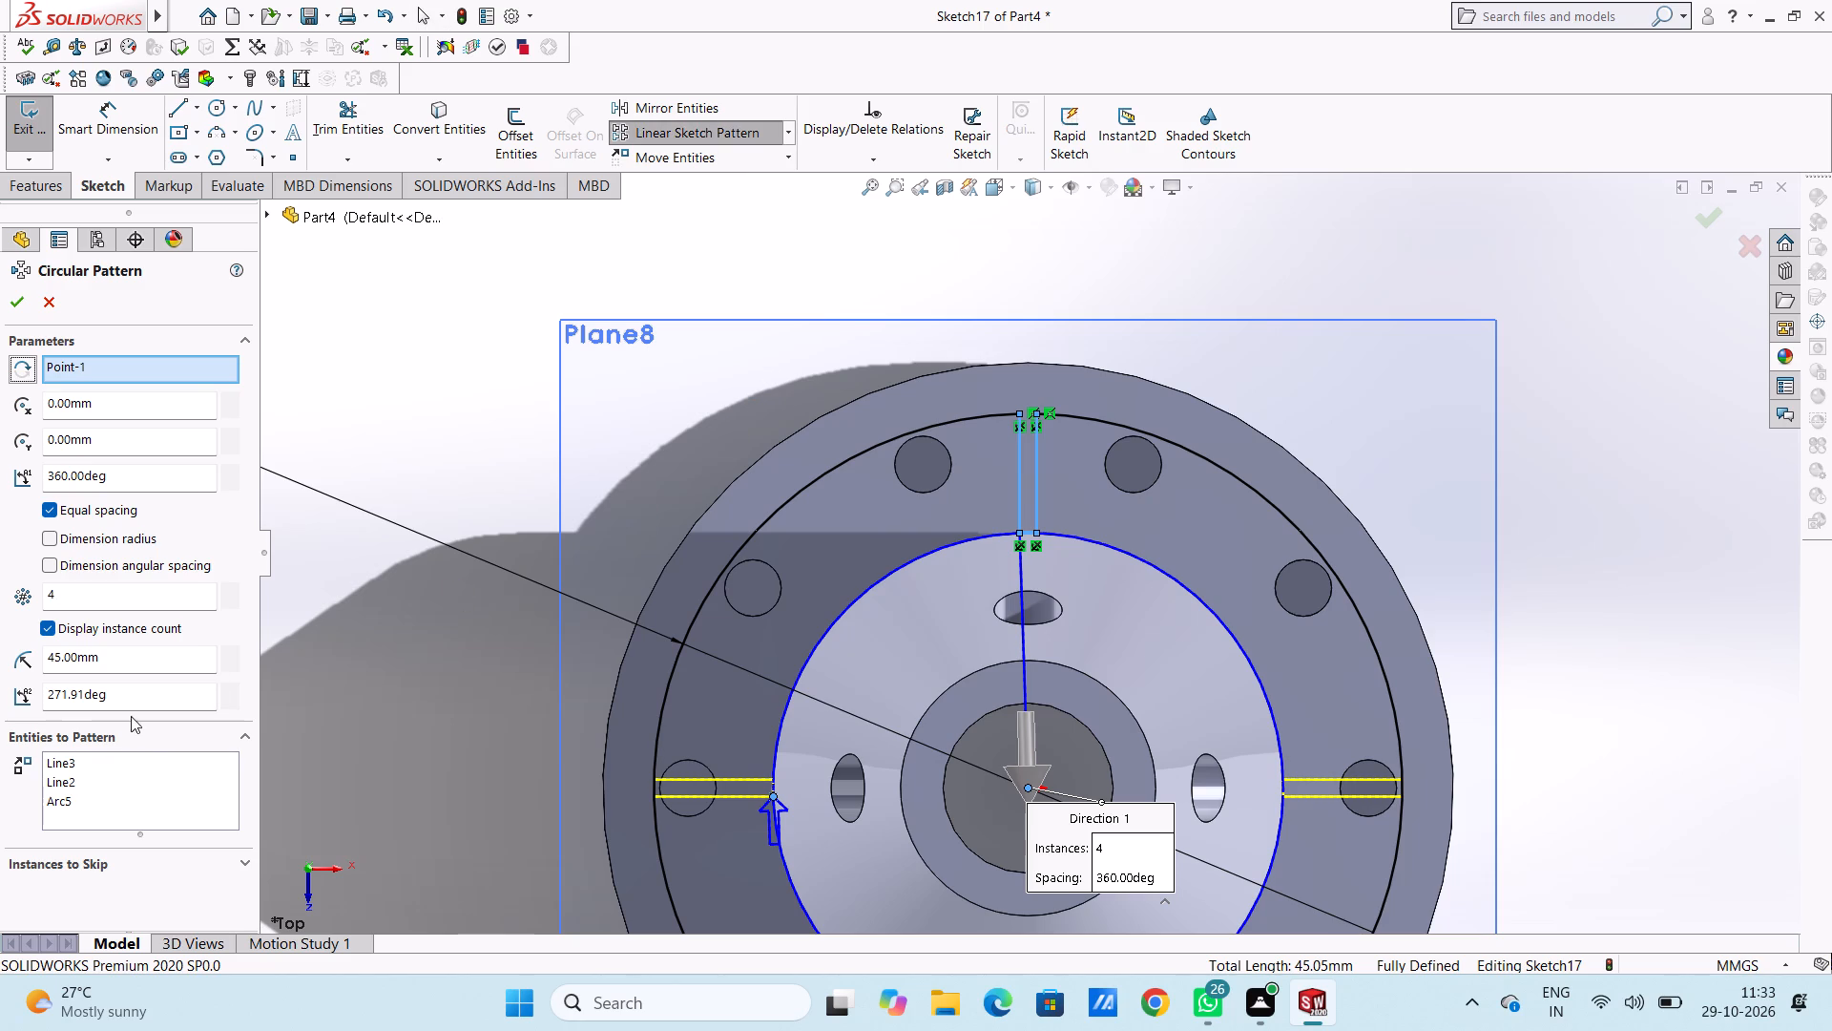
double_click(117, 606)
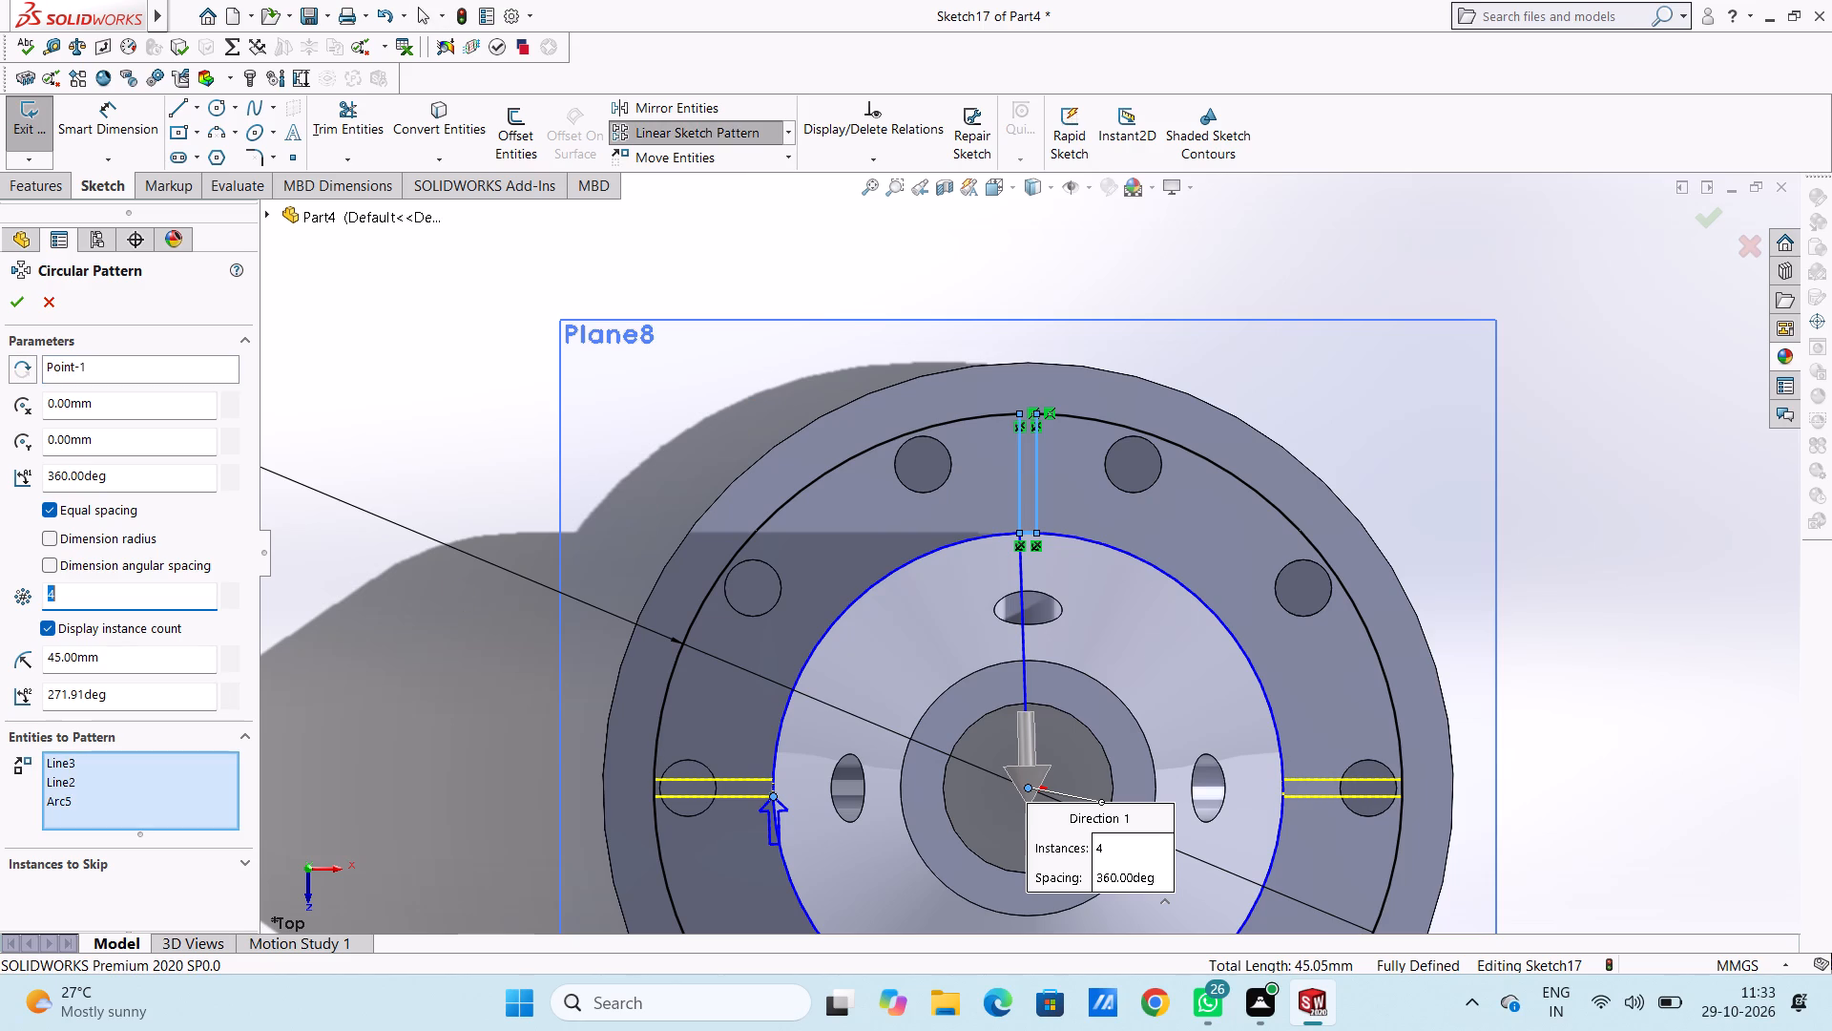
text(10)
key(Return)
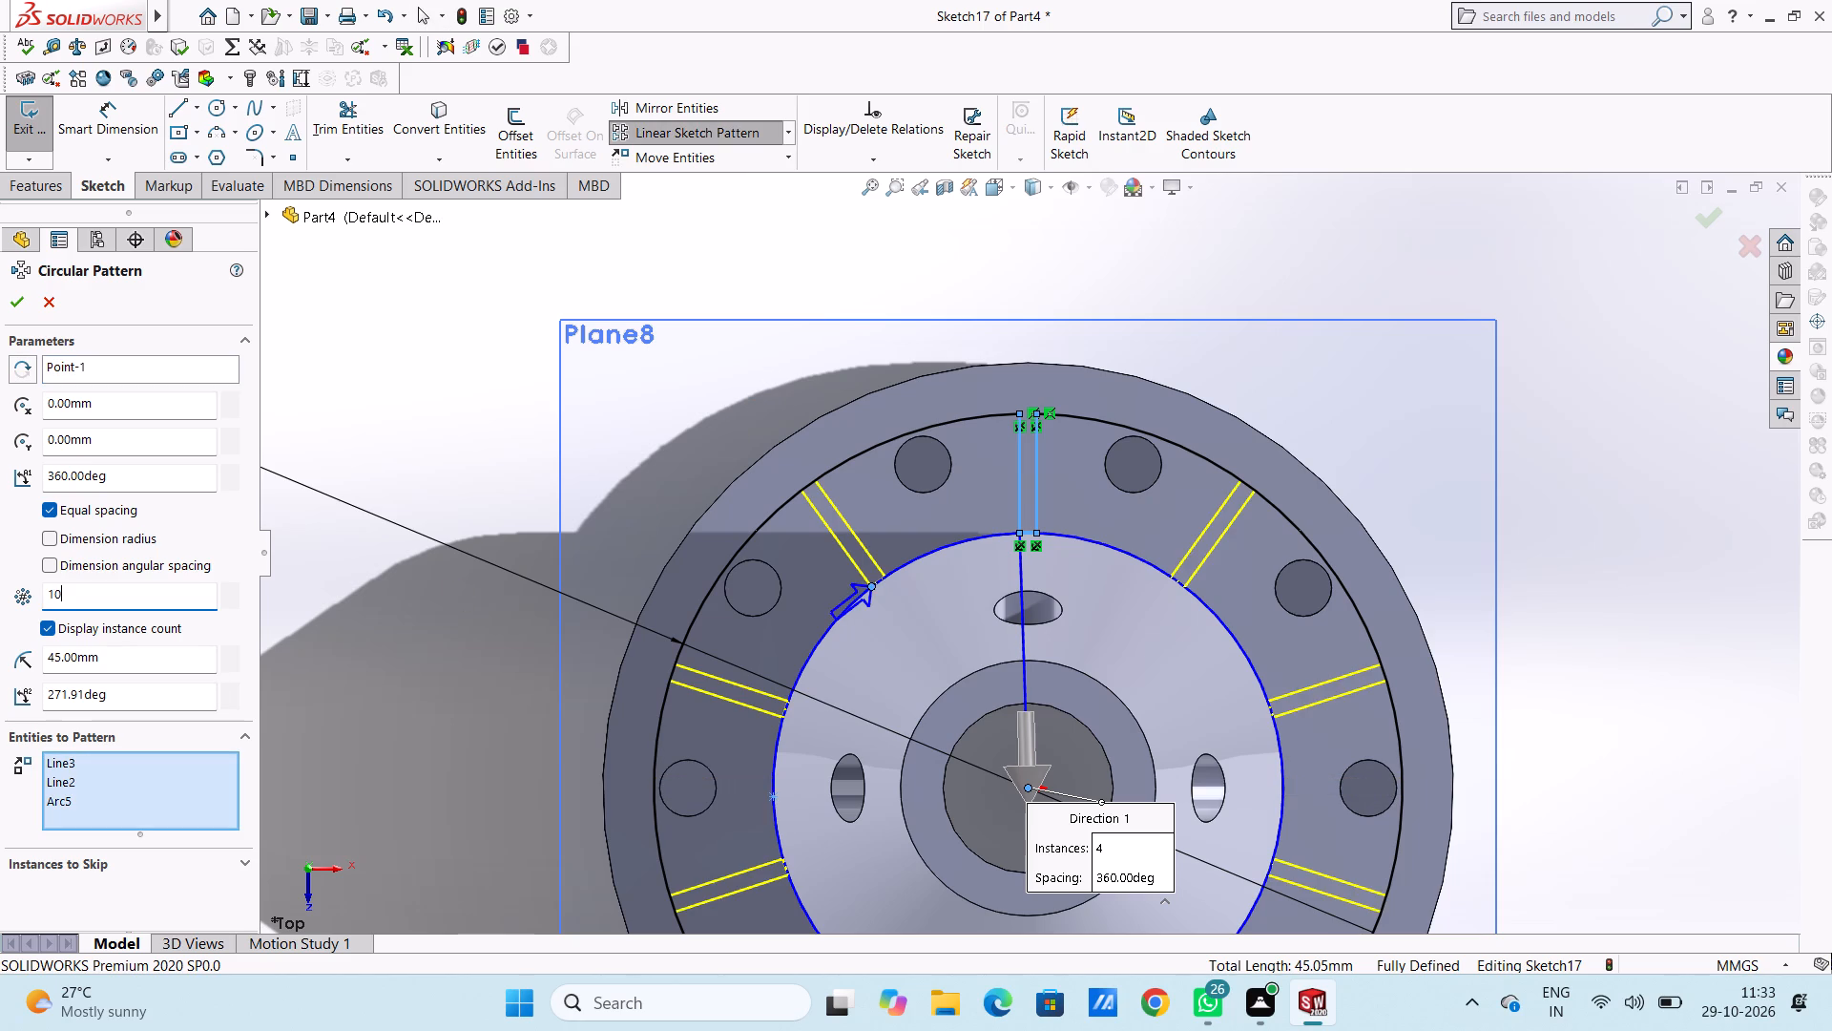
scroll(713, 778, up, 4)
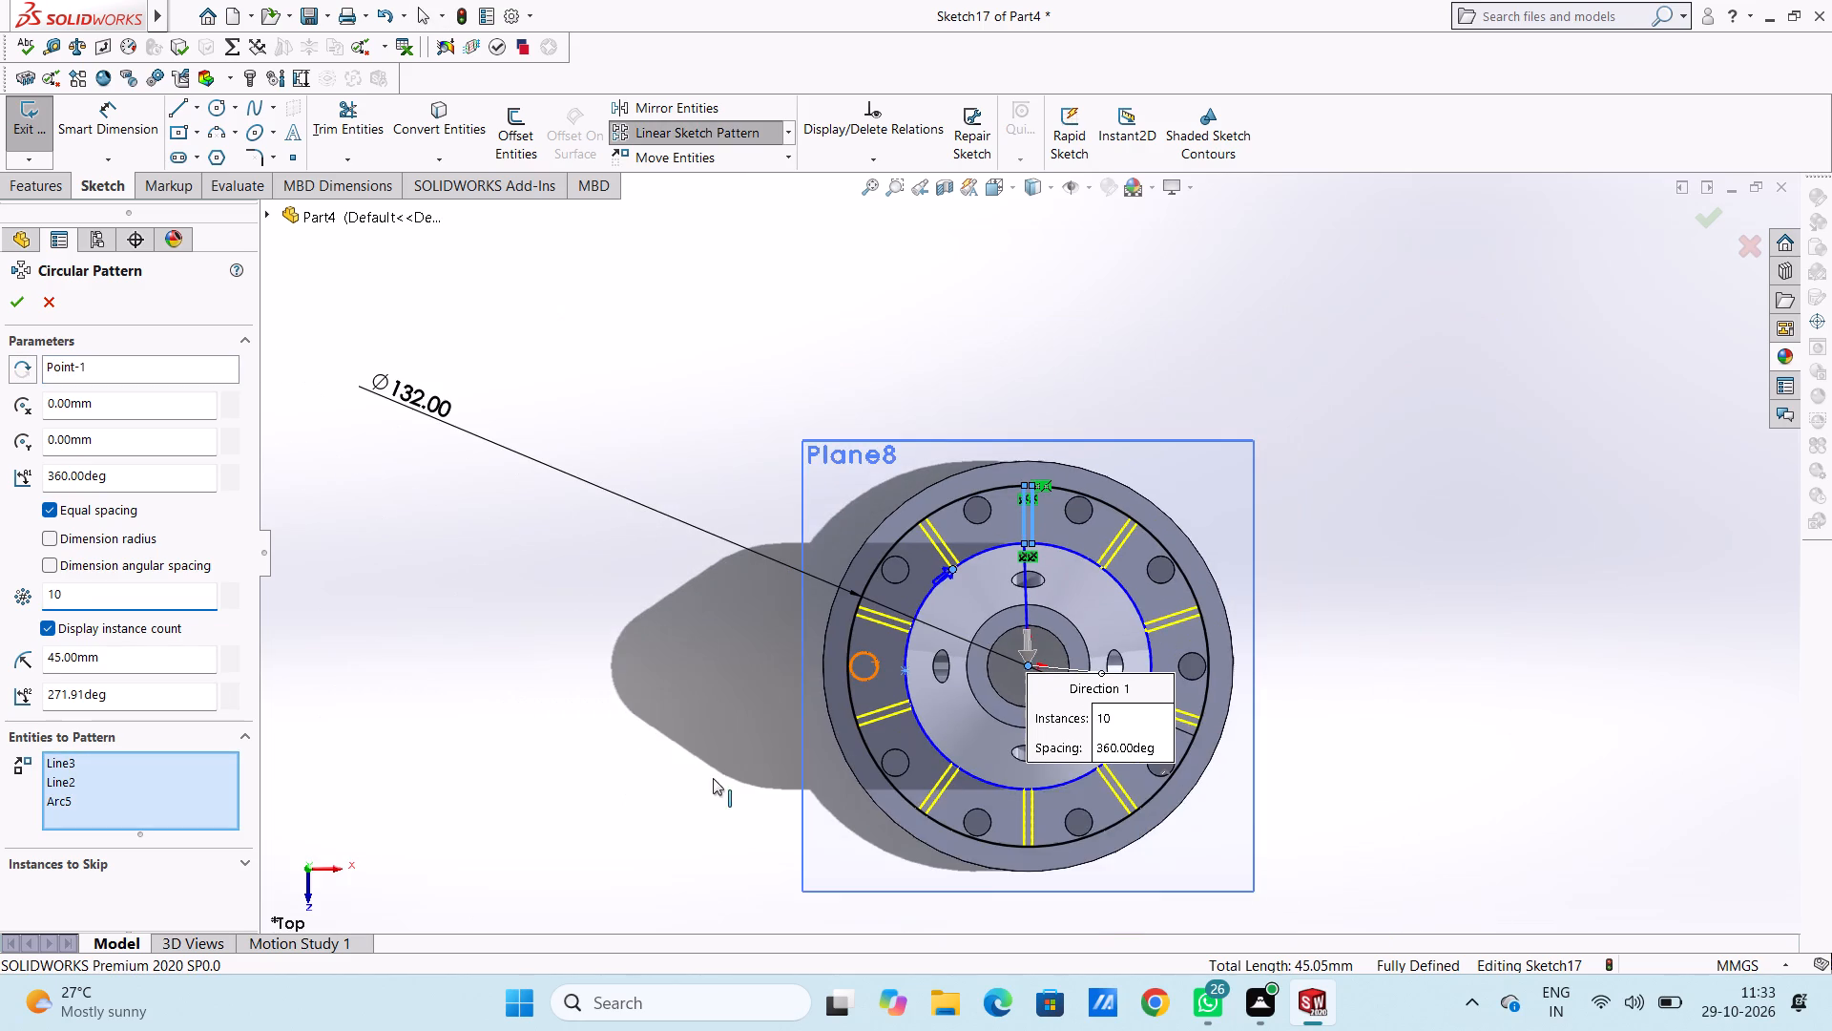
scroll(989, 857, down, 2)
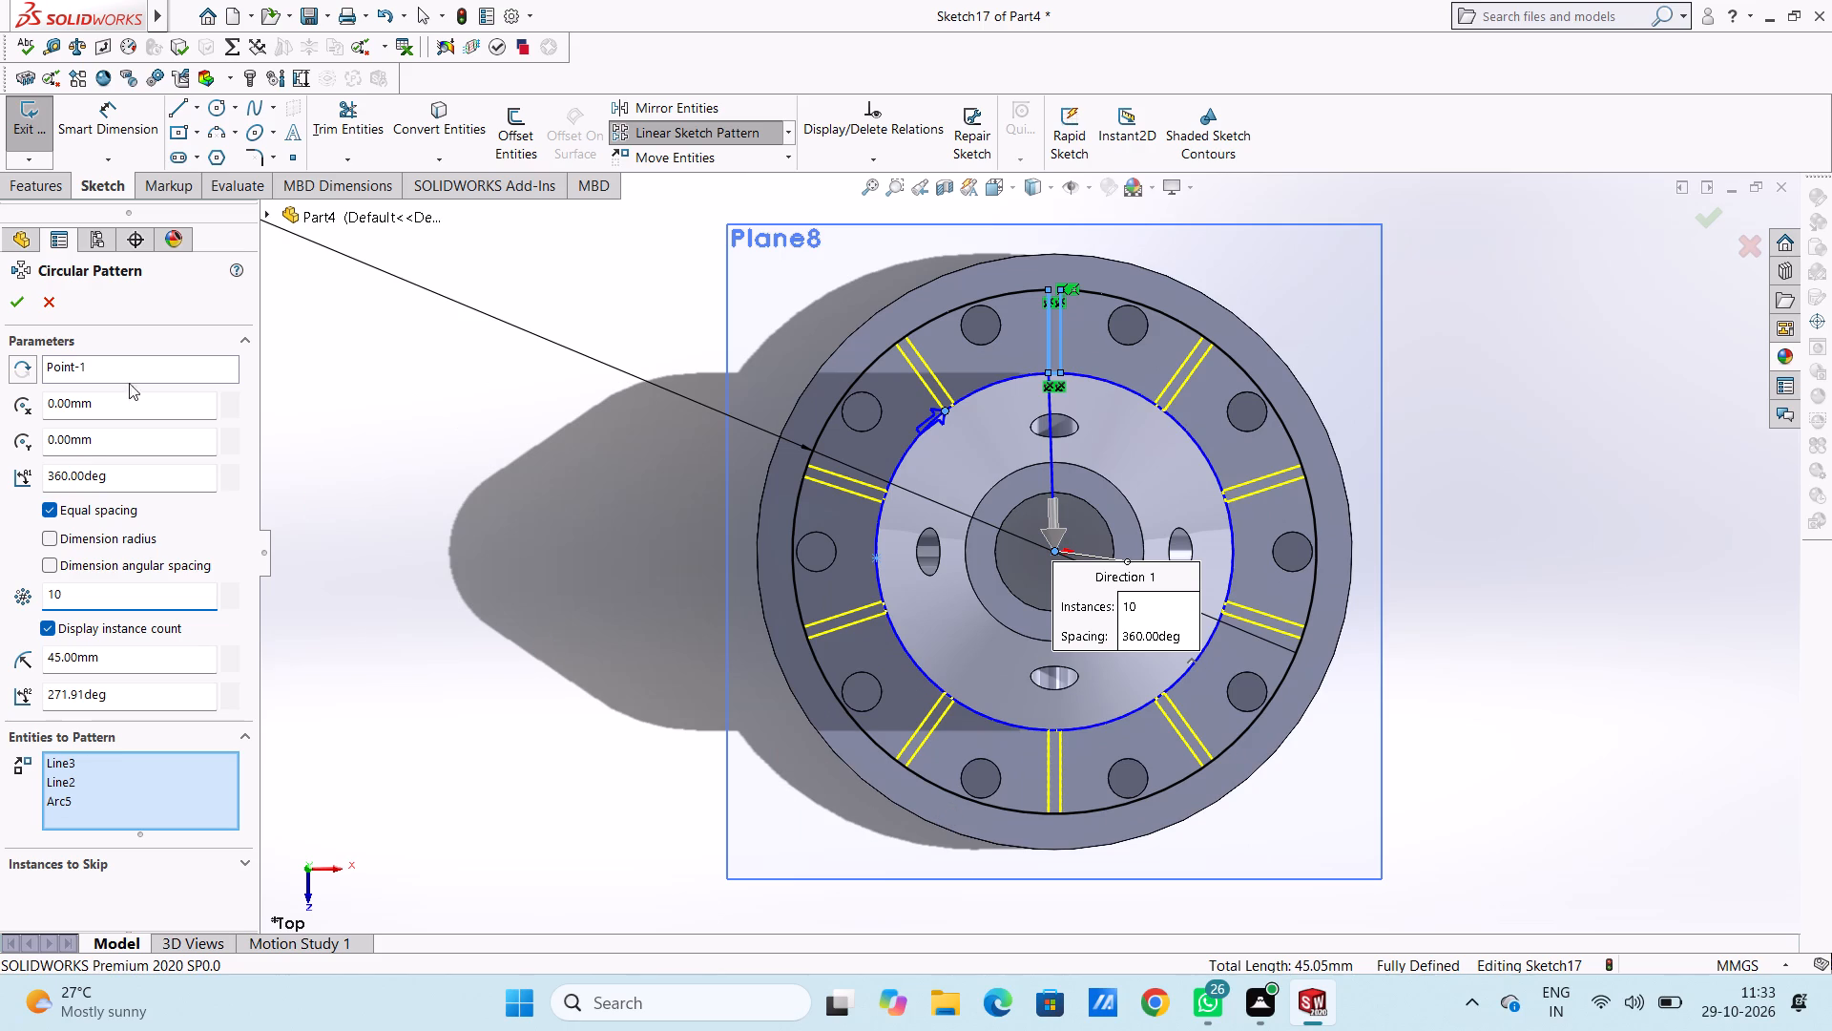
click(14, 304)
click(385, 479)
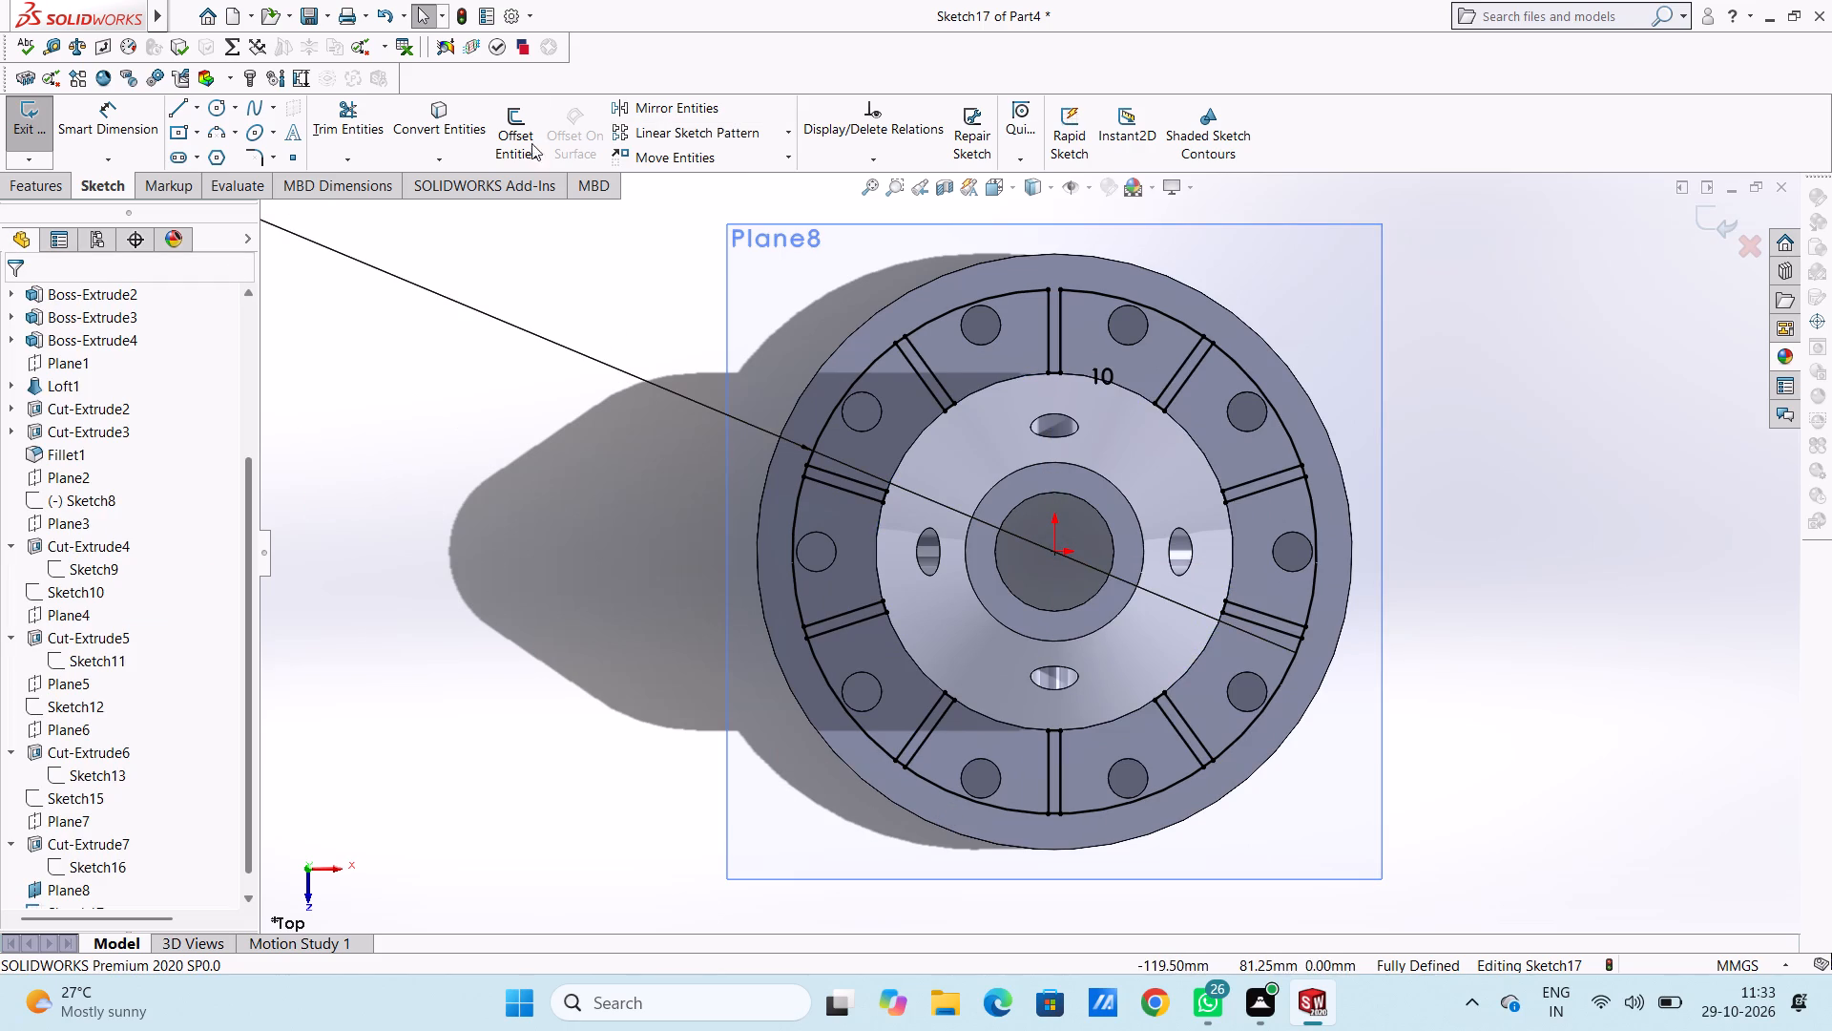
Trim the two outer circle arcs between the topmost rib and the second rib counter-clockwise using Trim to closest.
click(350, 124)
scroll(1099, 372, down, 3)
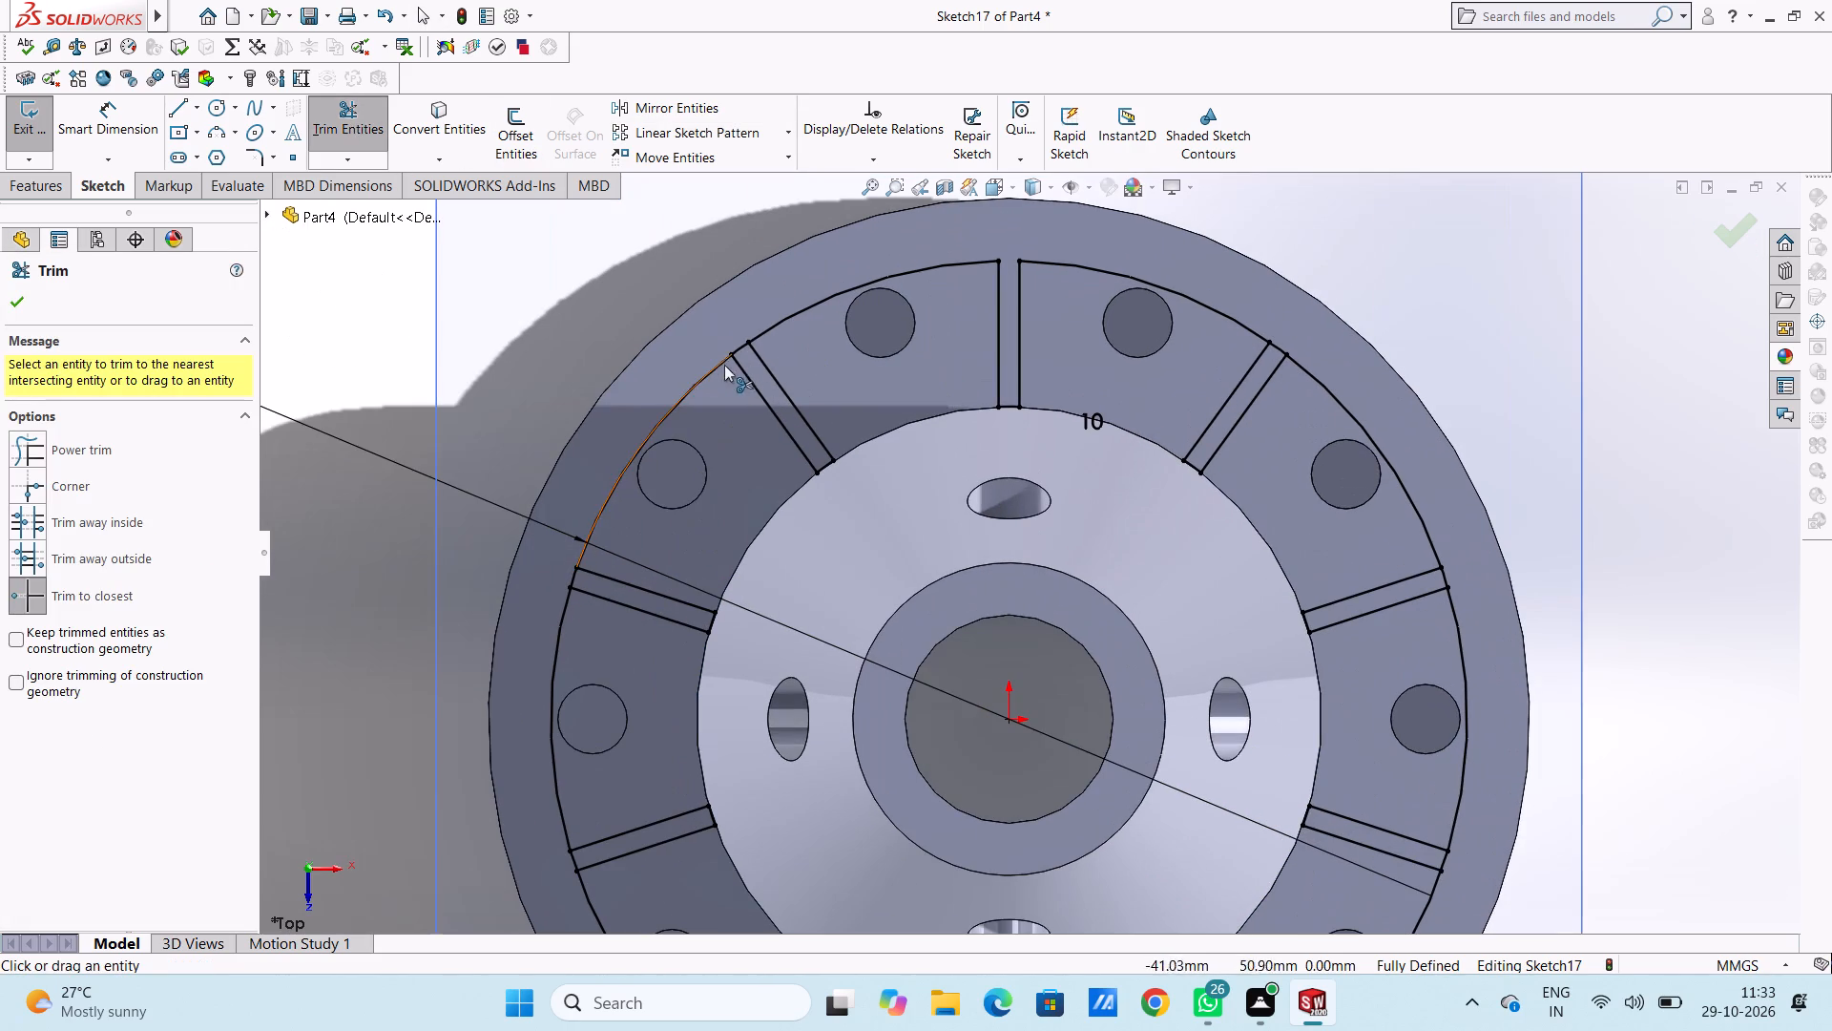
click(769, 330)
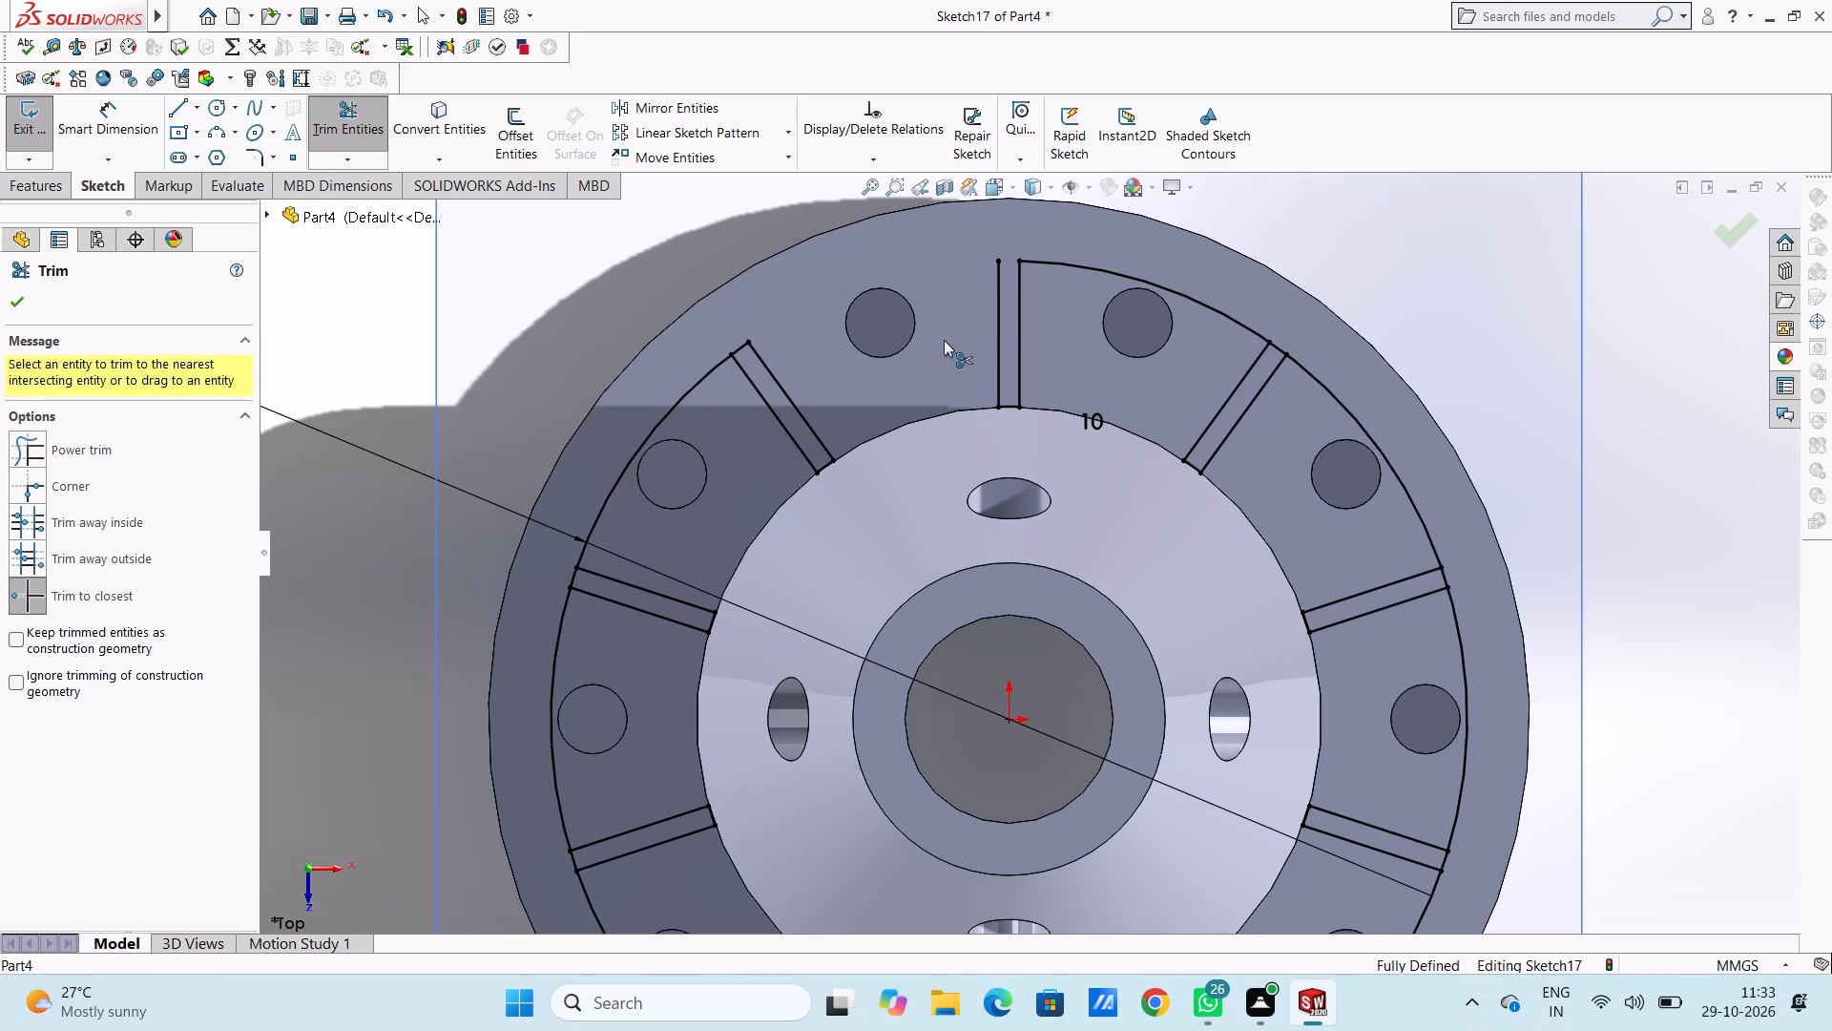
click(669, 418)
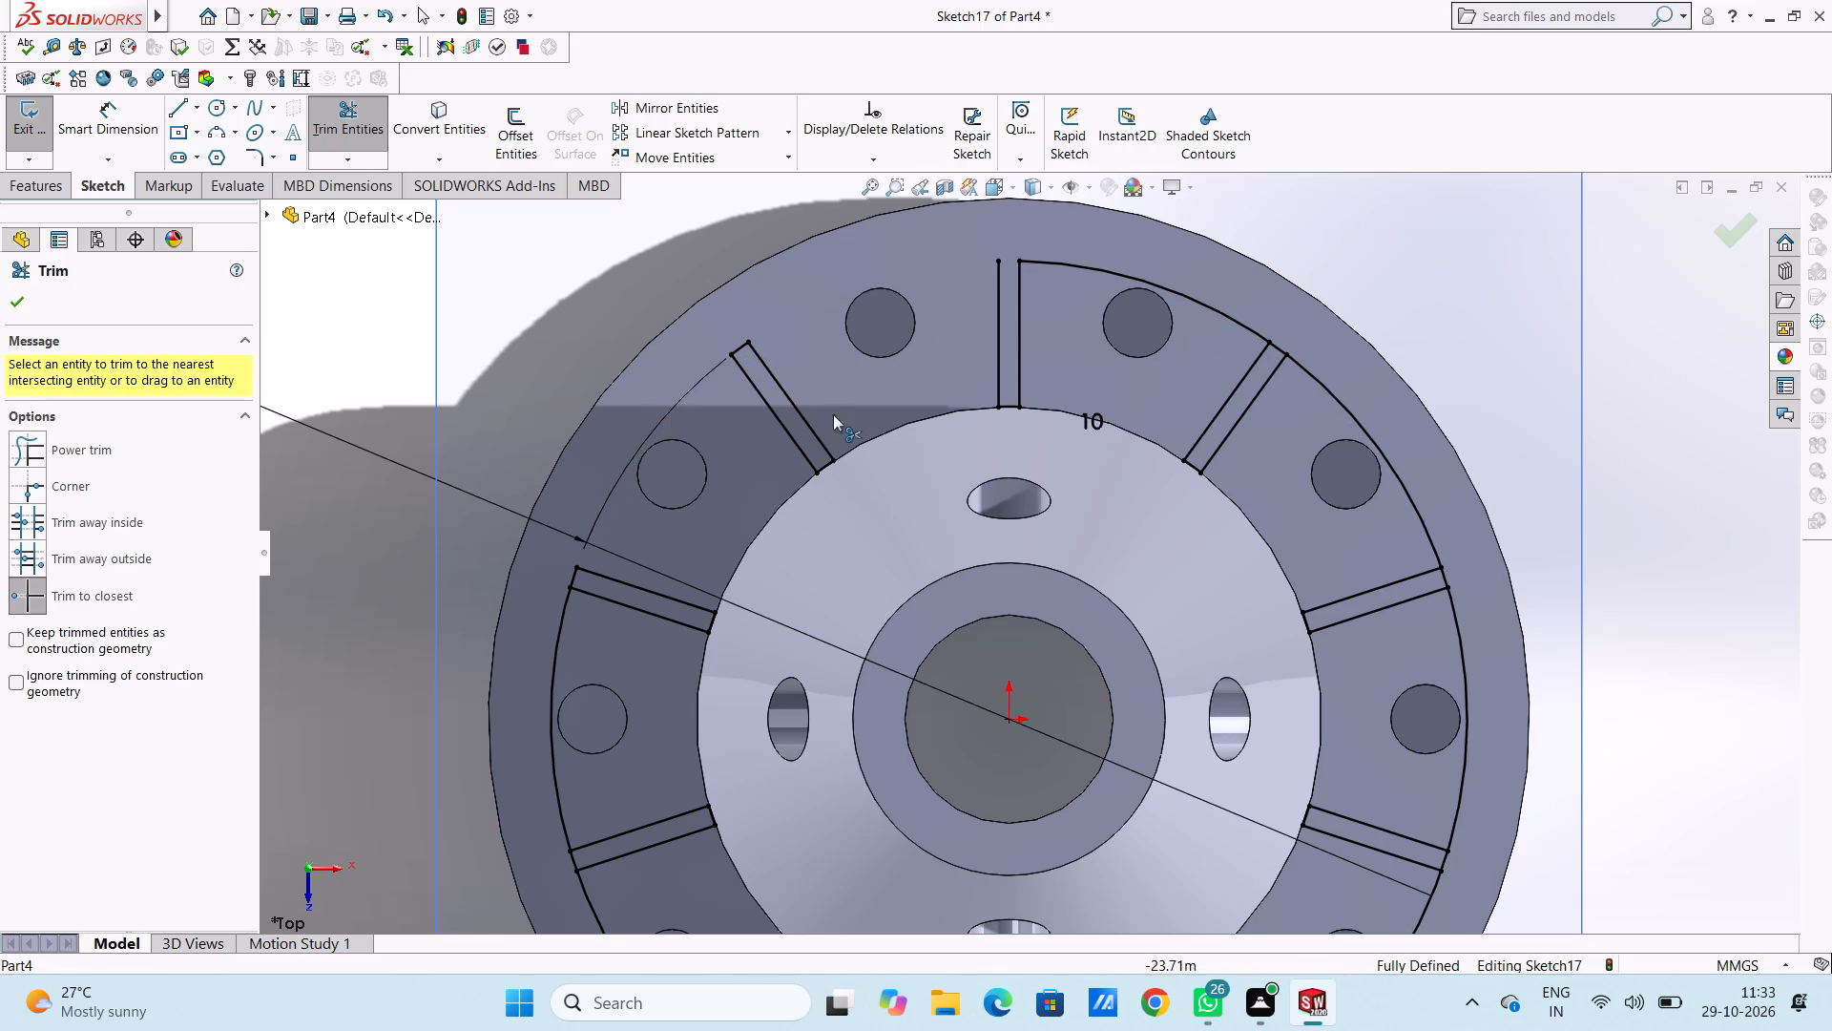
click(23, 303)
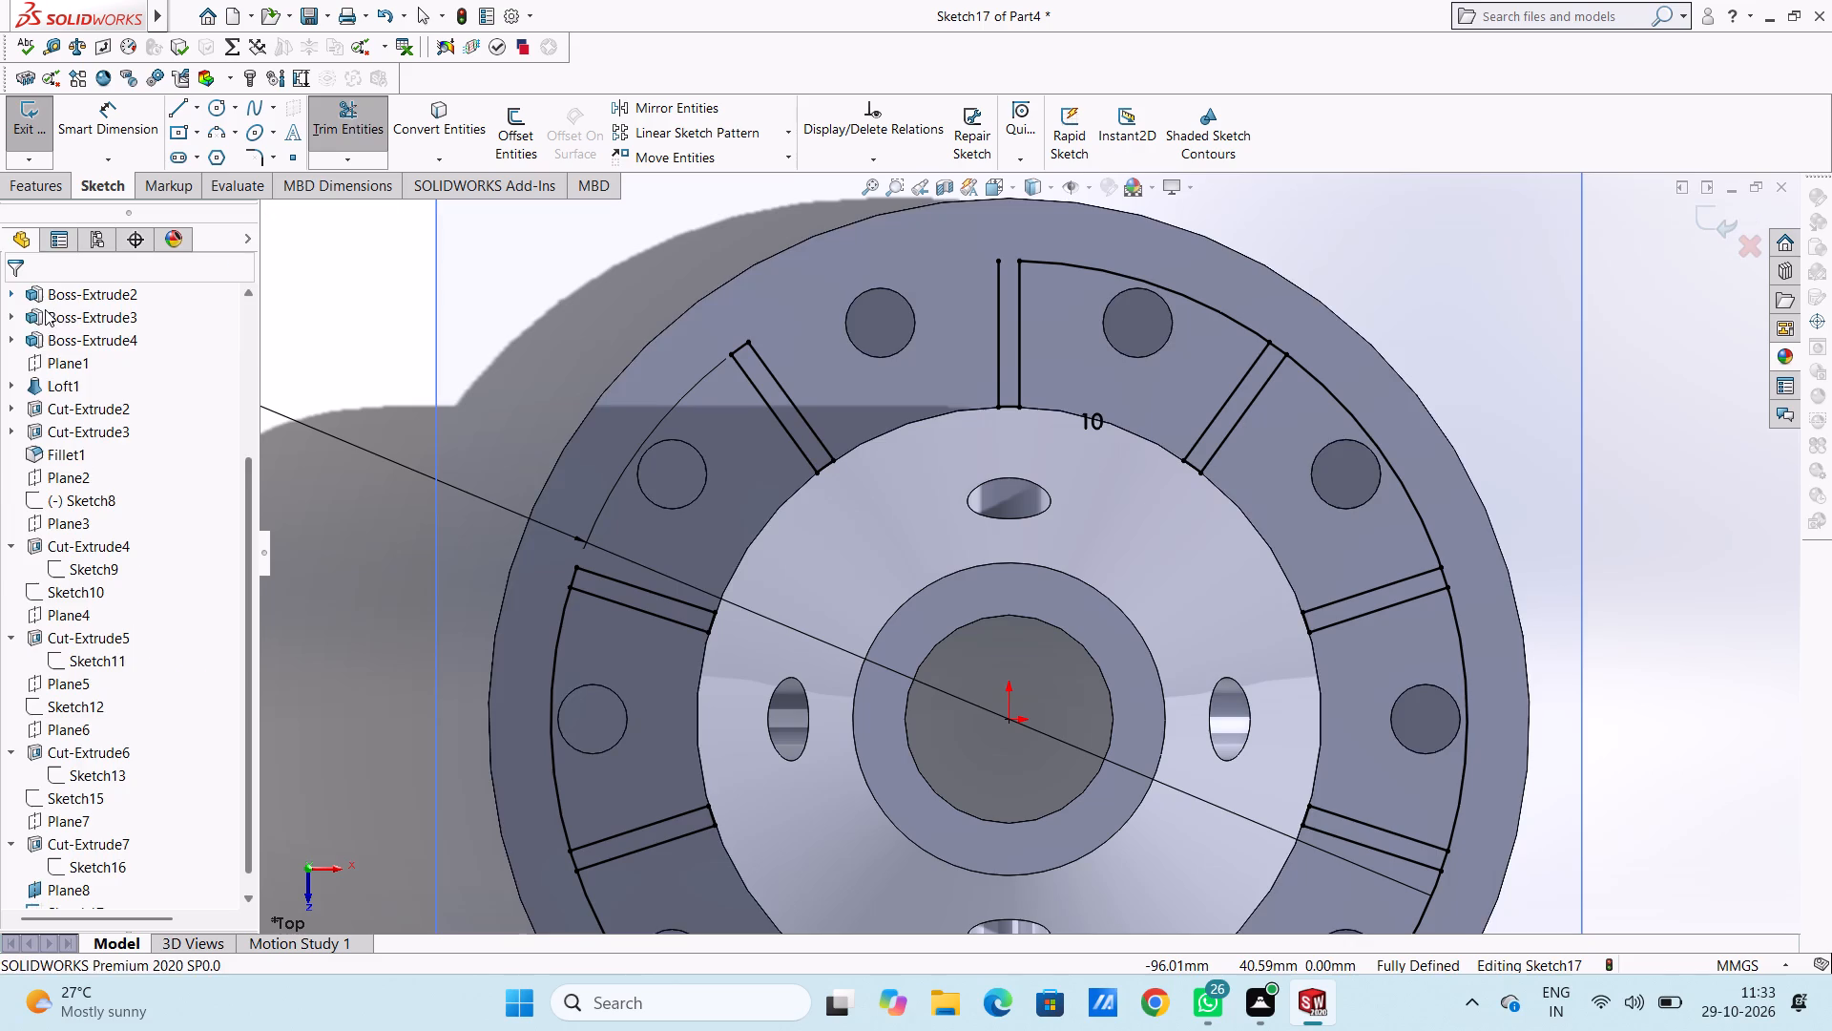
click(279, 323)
Sketch a full circle of 66 mm radius centred on the origin, over the outer arc through the rib ends.
scroll(371, 322, up, 3)
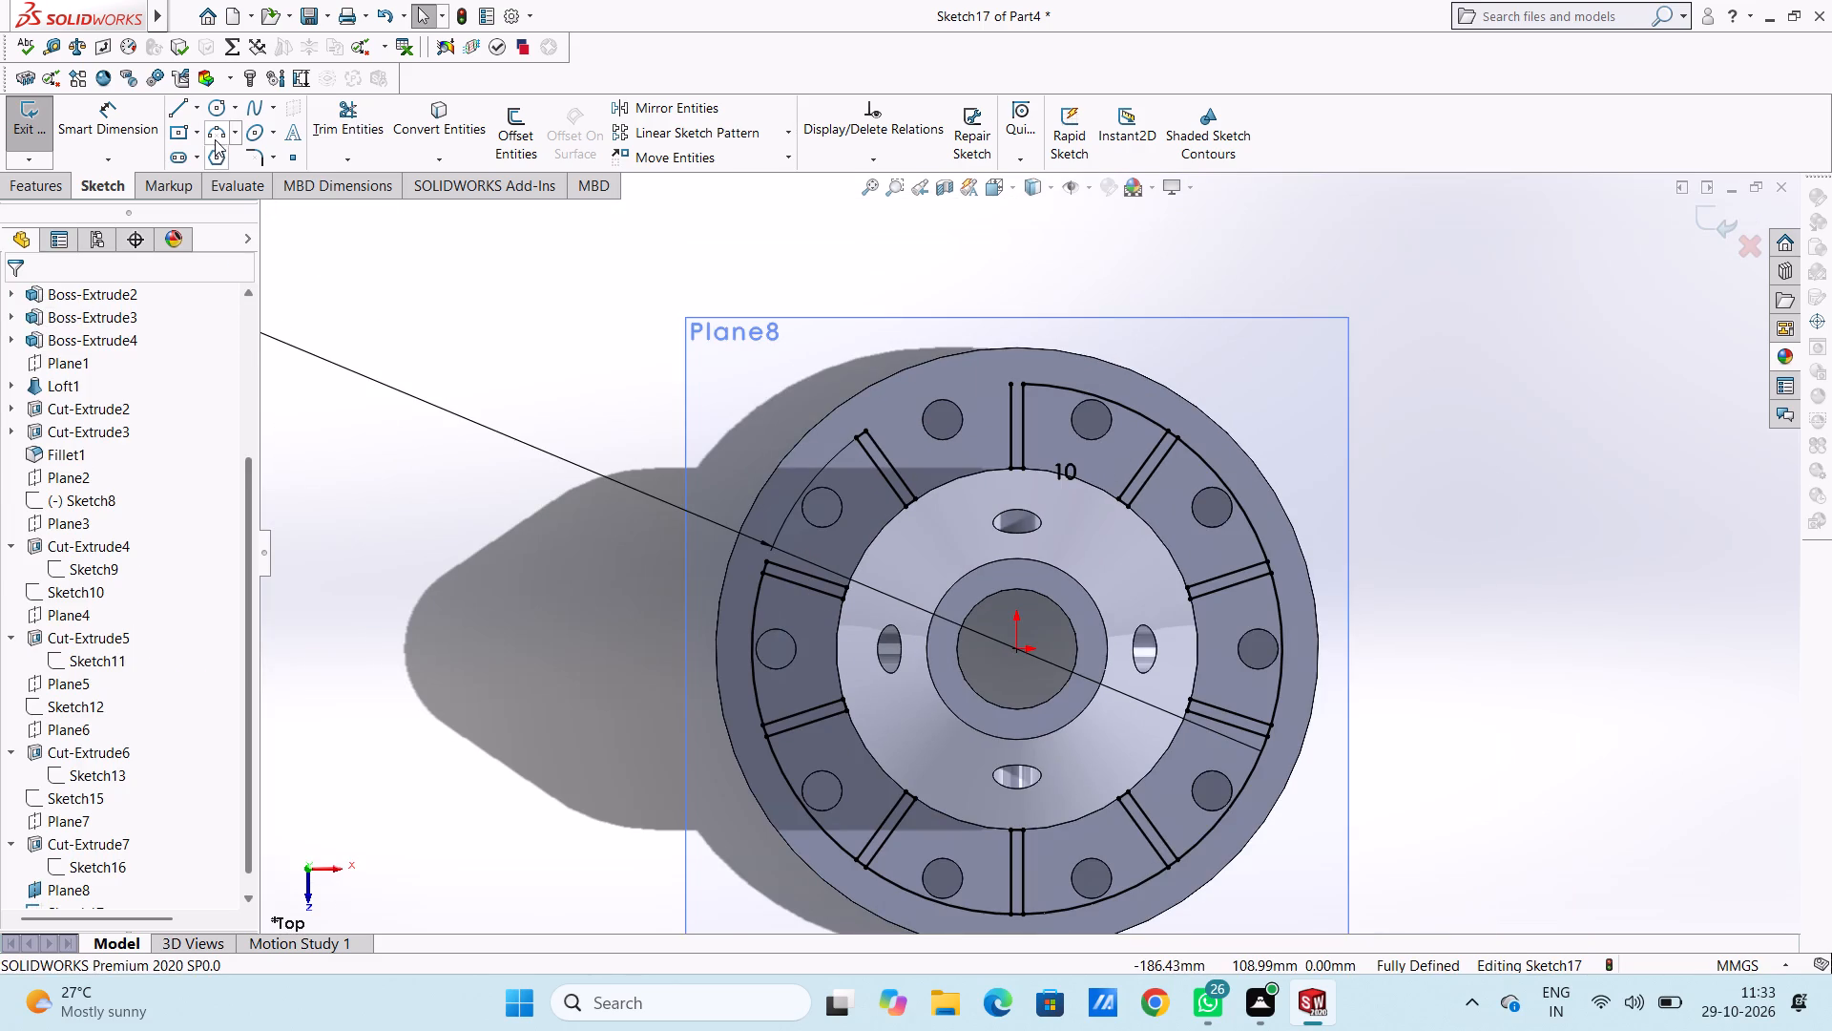
click(216, 103)
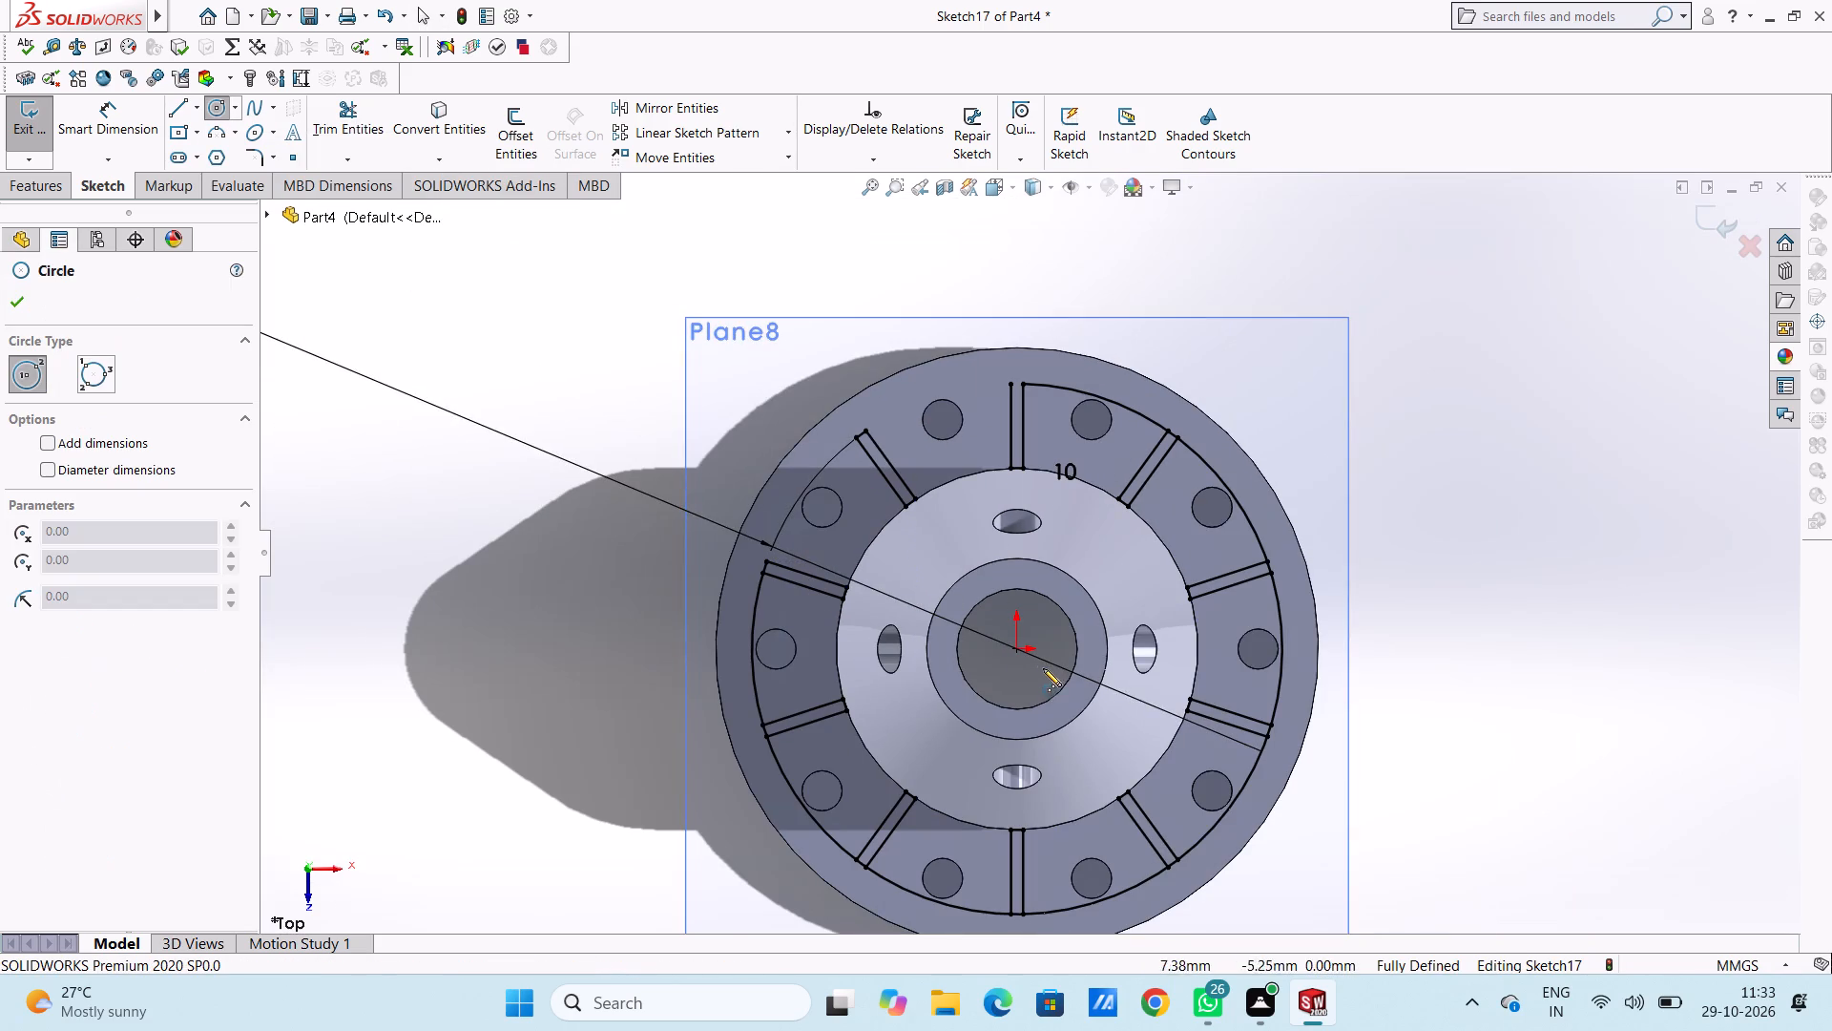
click(1014, 648)
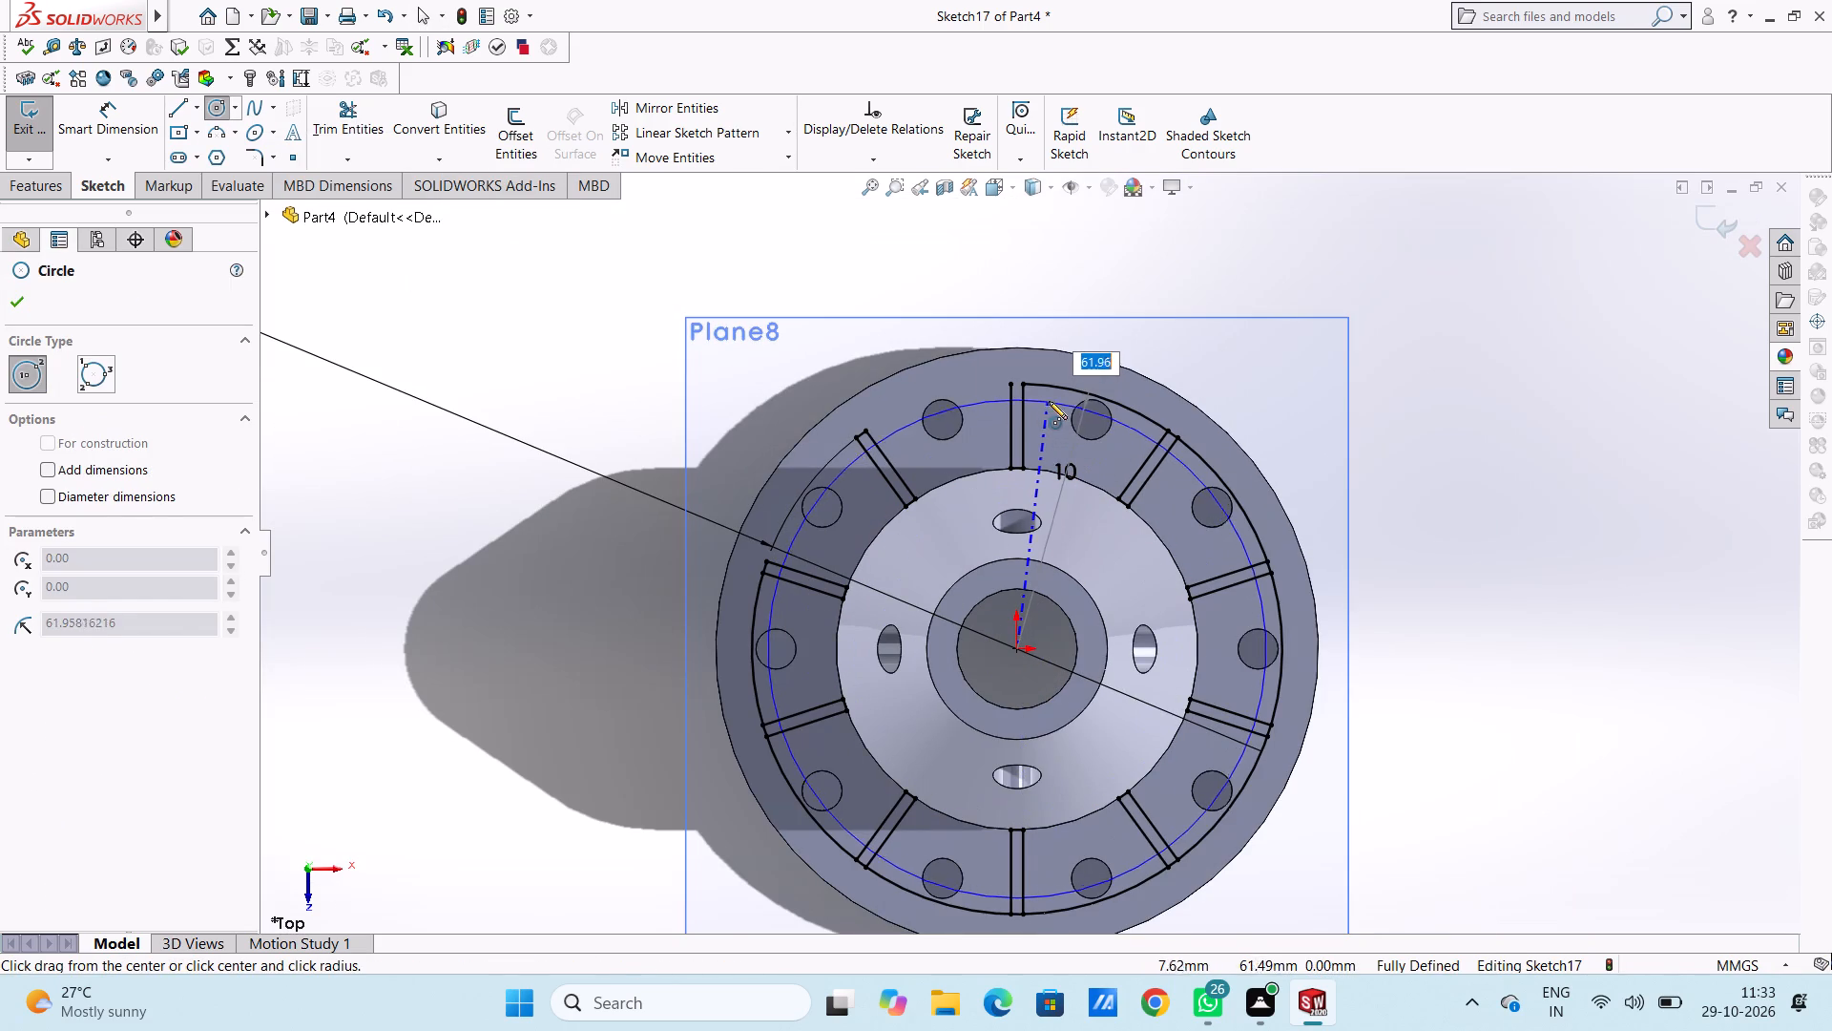
click(1058, 389)
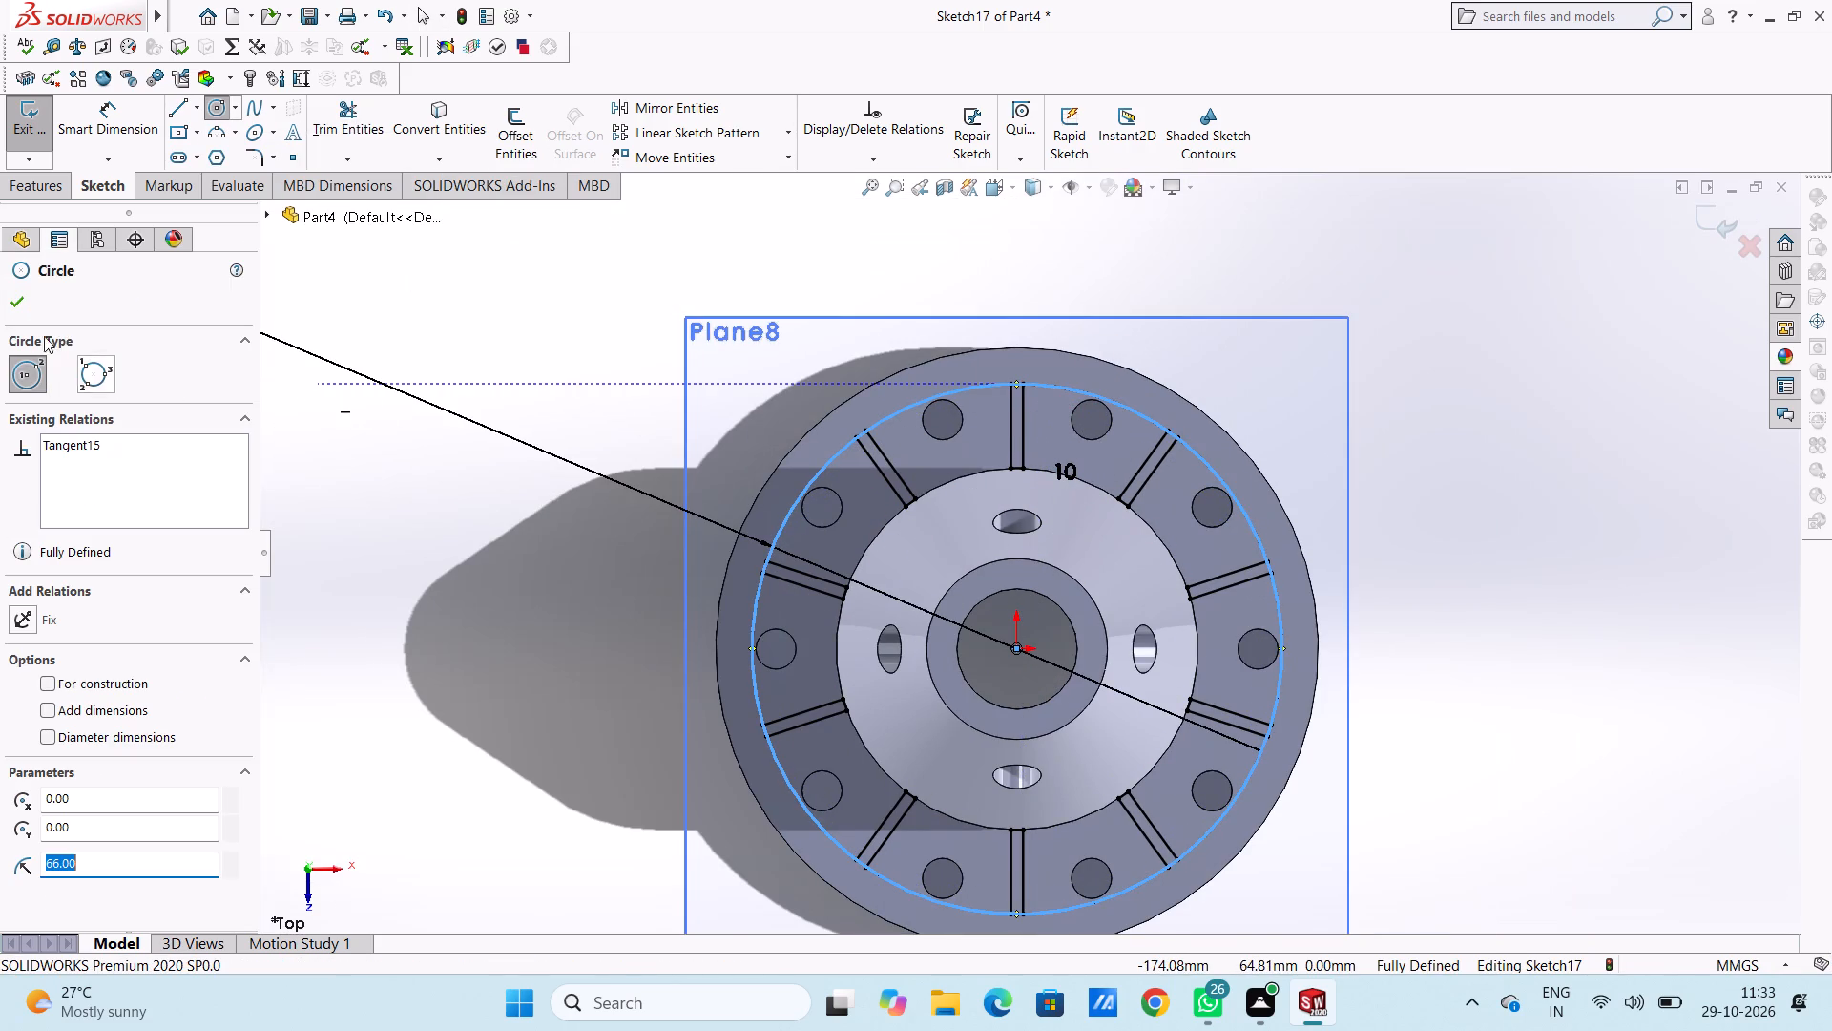
click(21, 303)
click(561, 559)
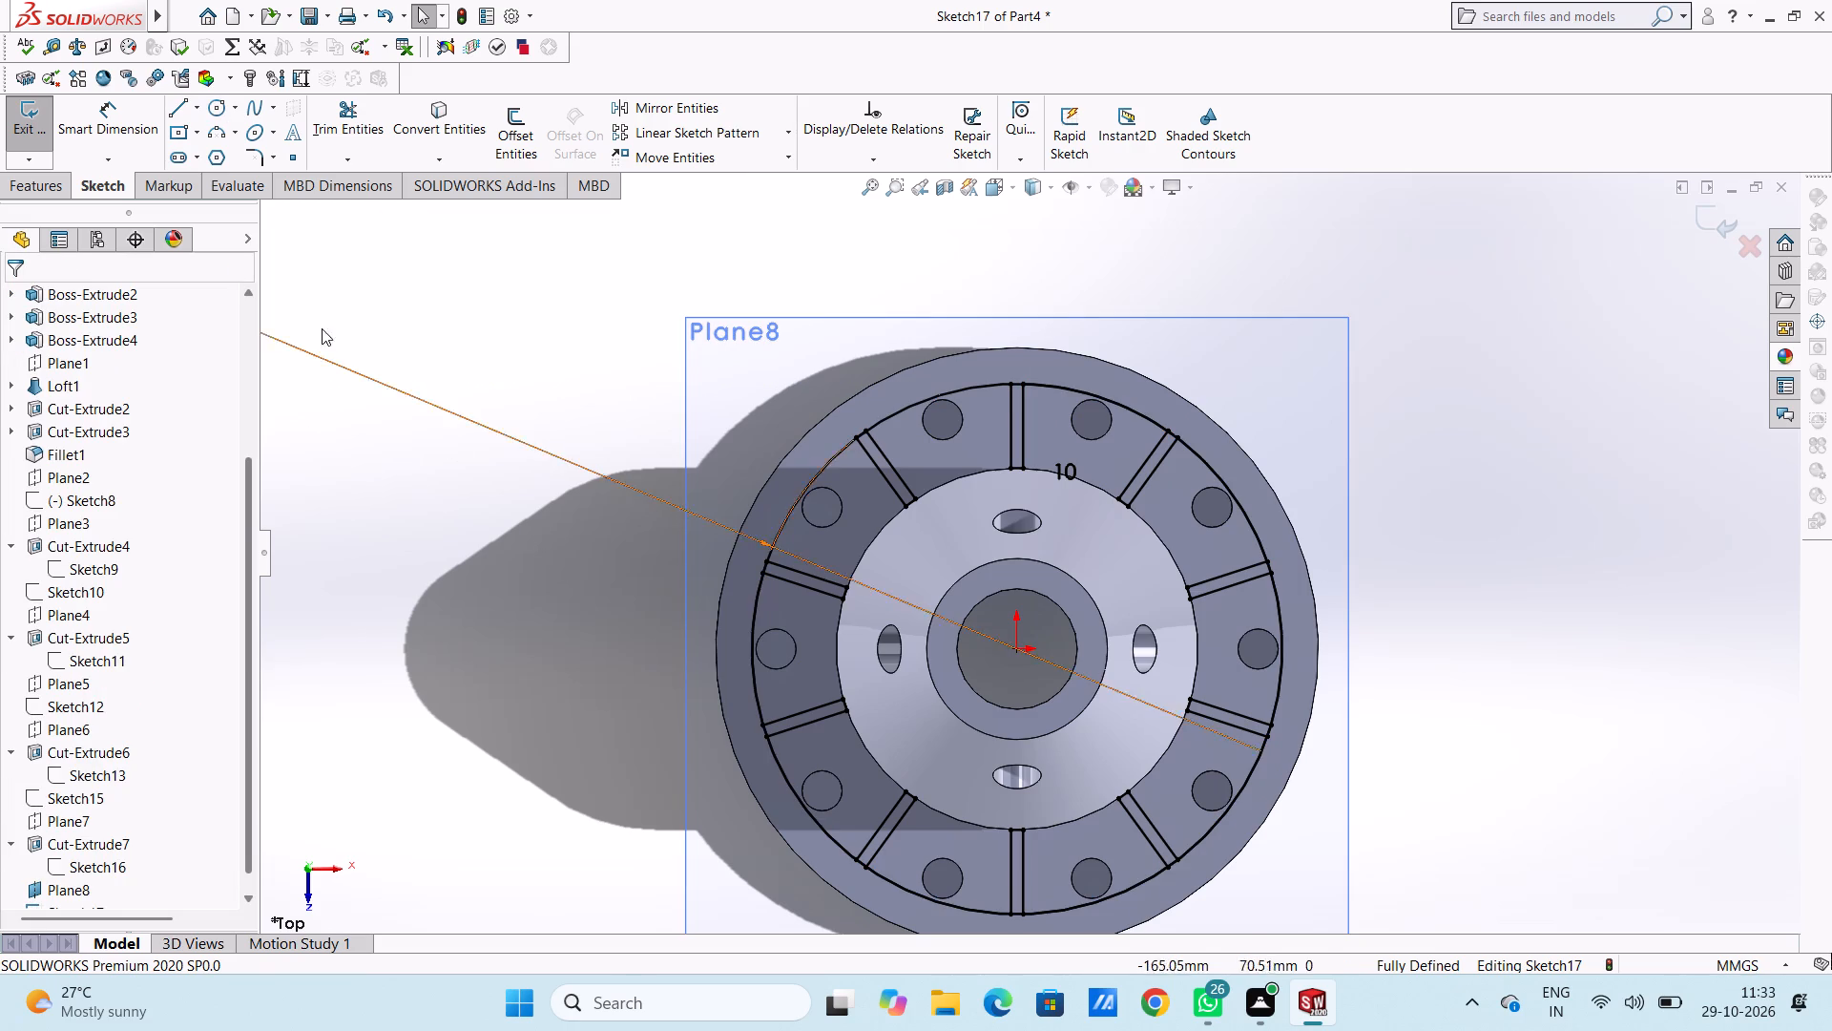
Trim the outer circle's four arcs between neighbouring ribs on the upper half of the flange, keeping the rib end caps.
click(342, 109)
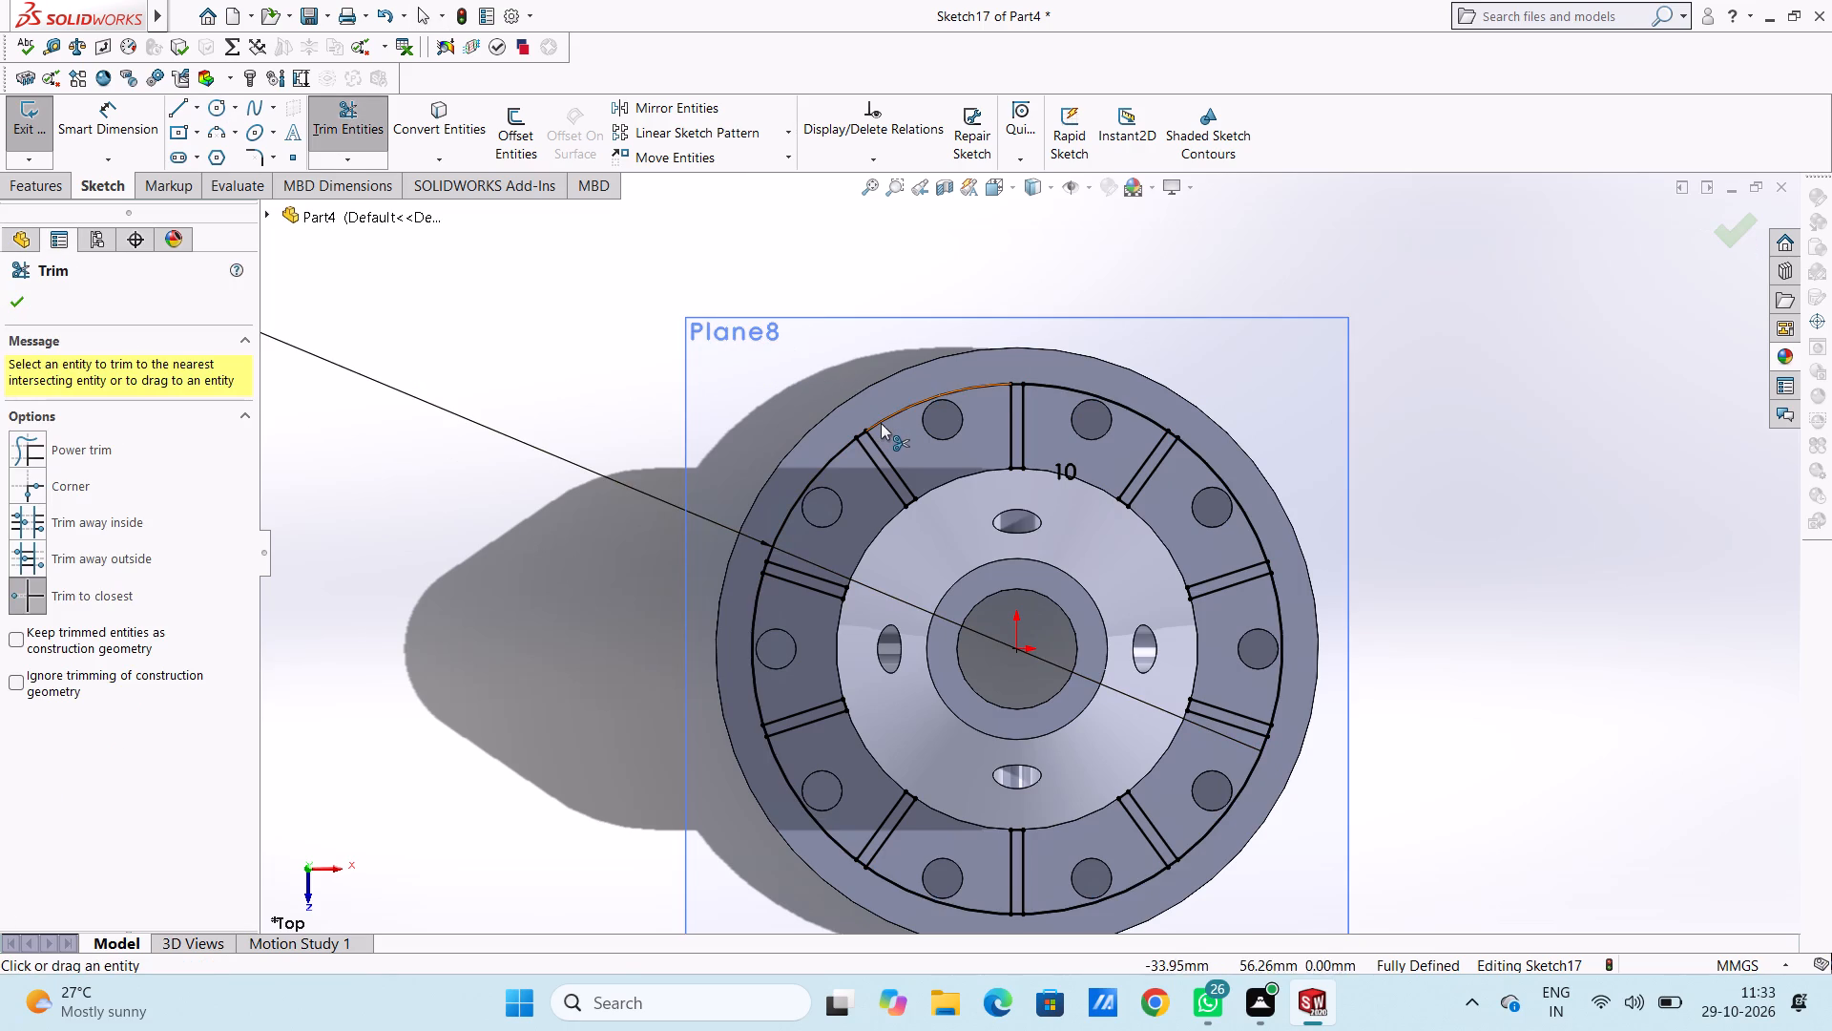
click(881, 423)
click(828, 460)
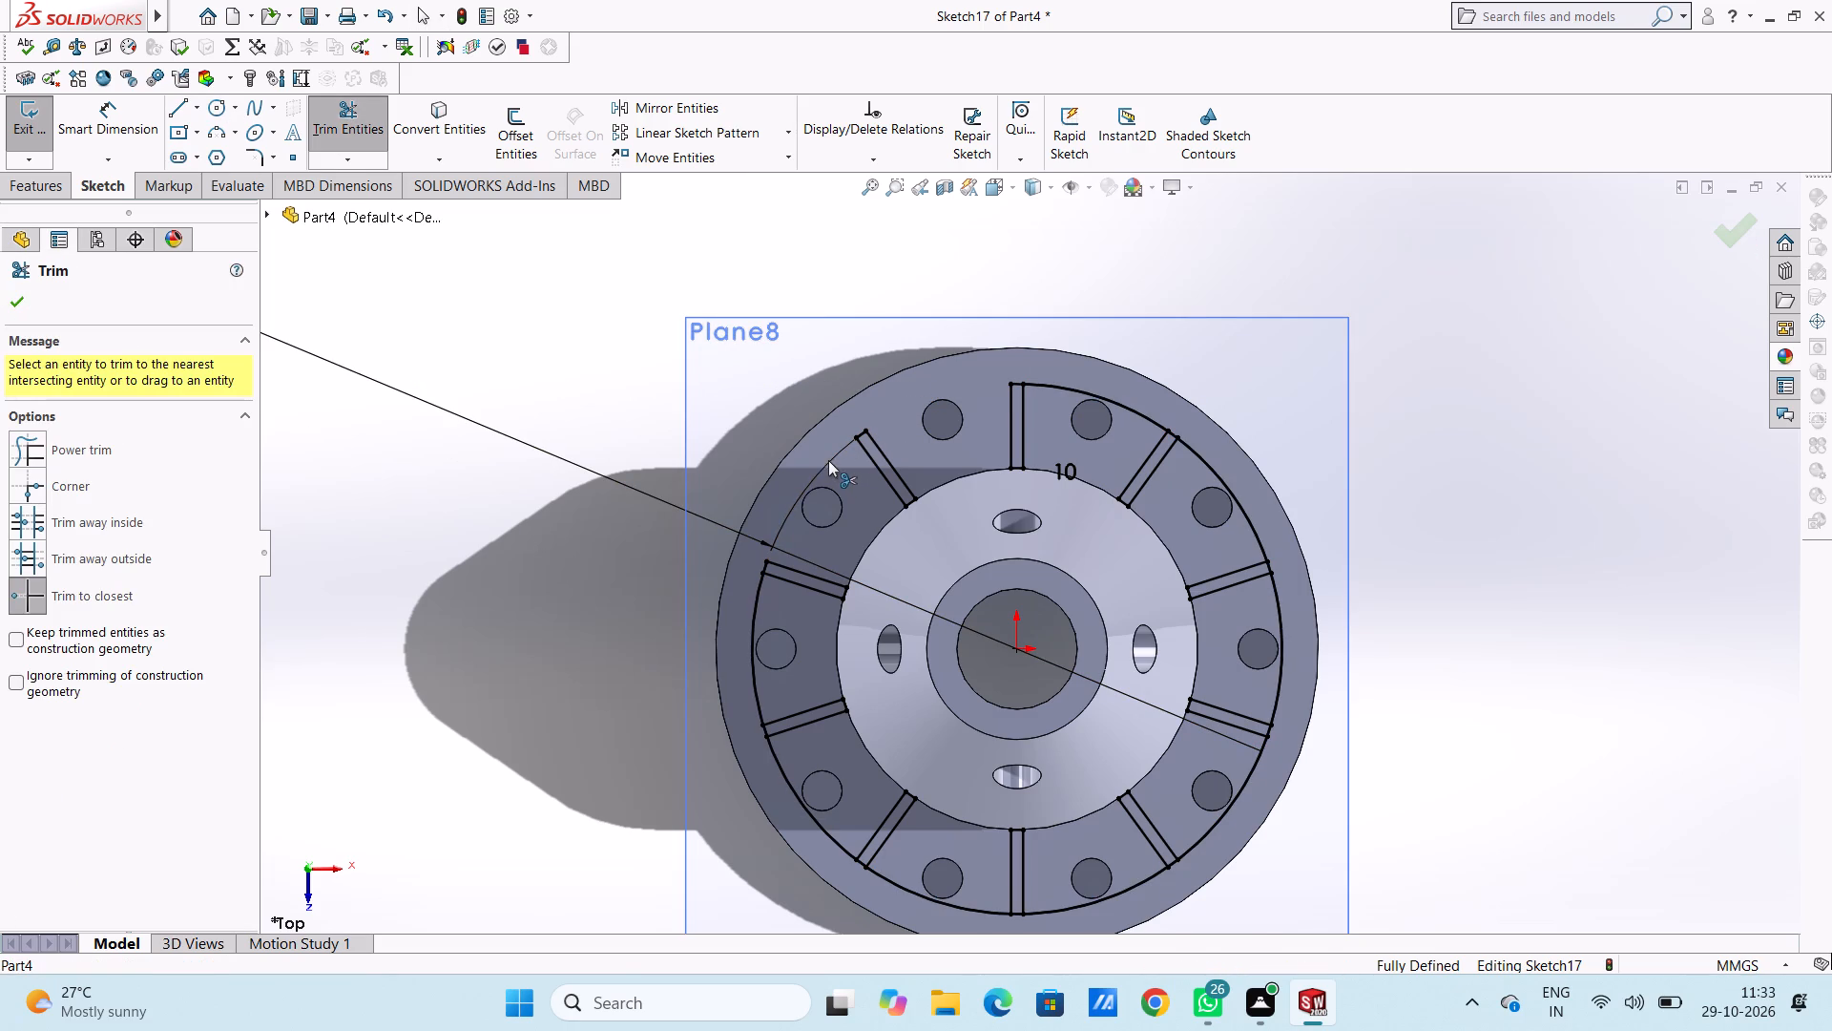
click(1049, 388)
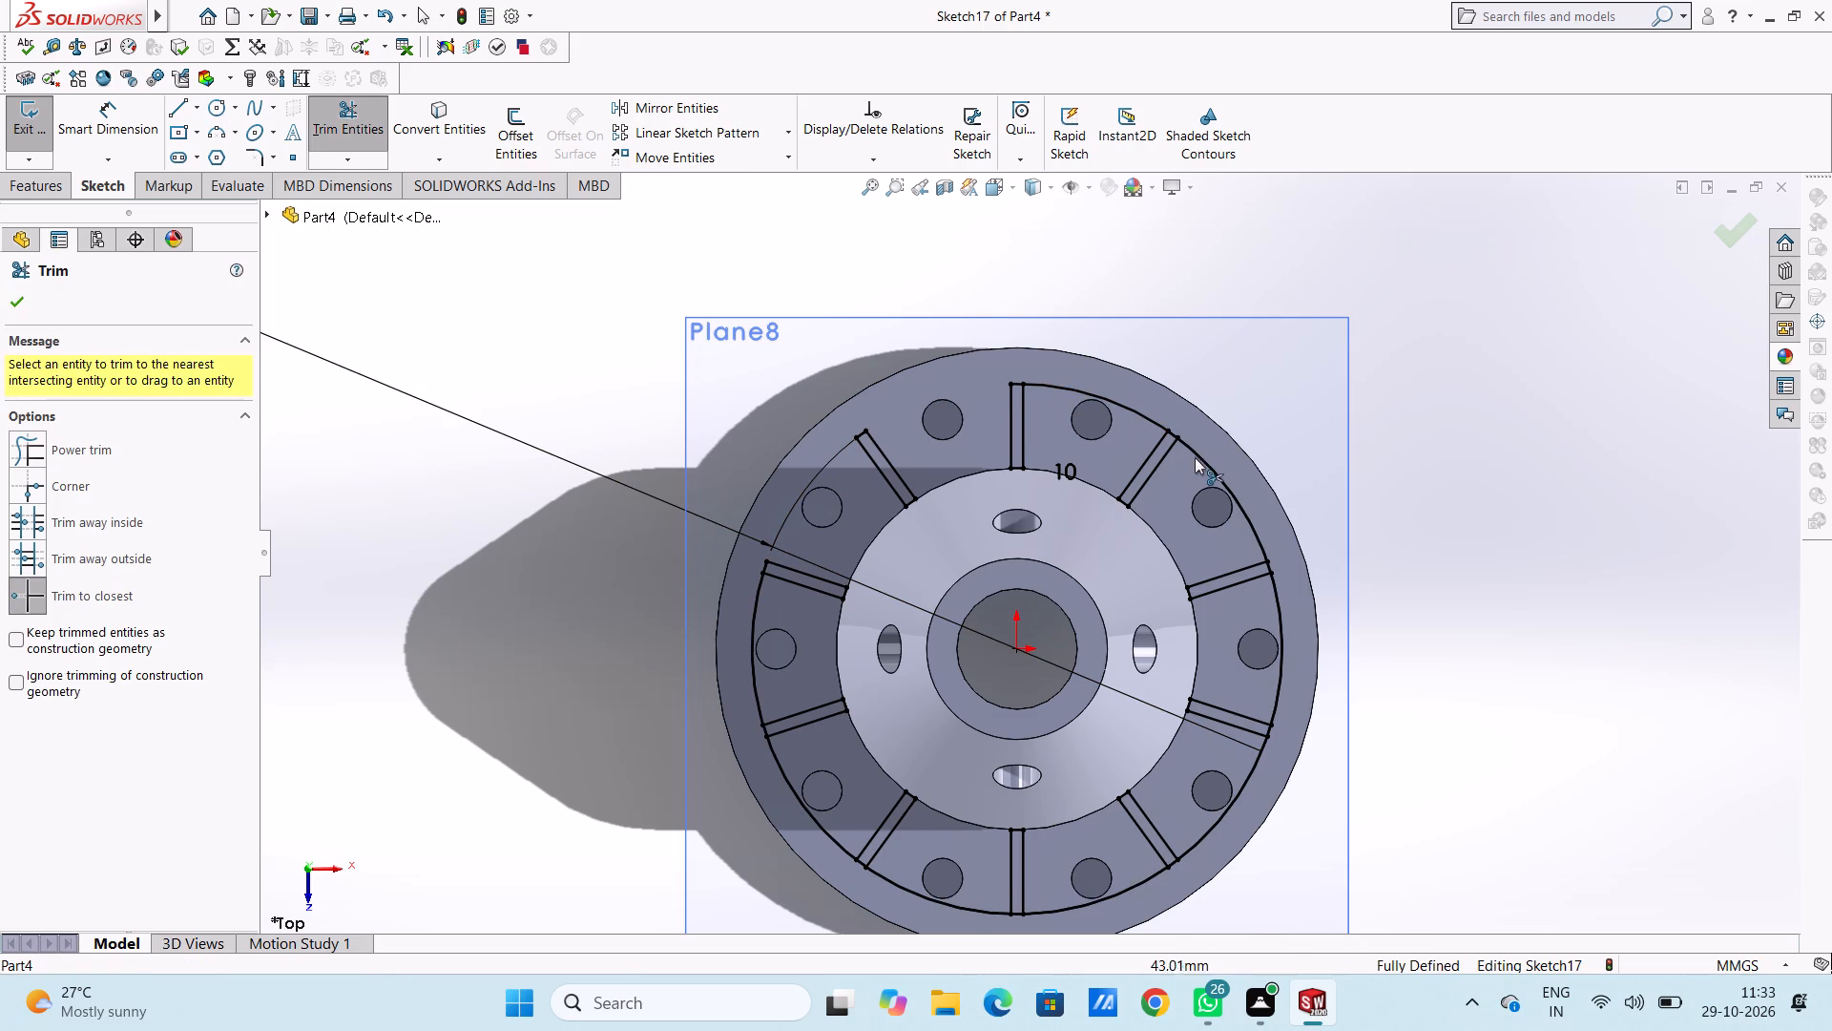
click(1195, 455)
click(1121, 412)
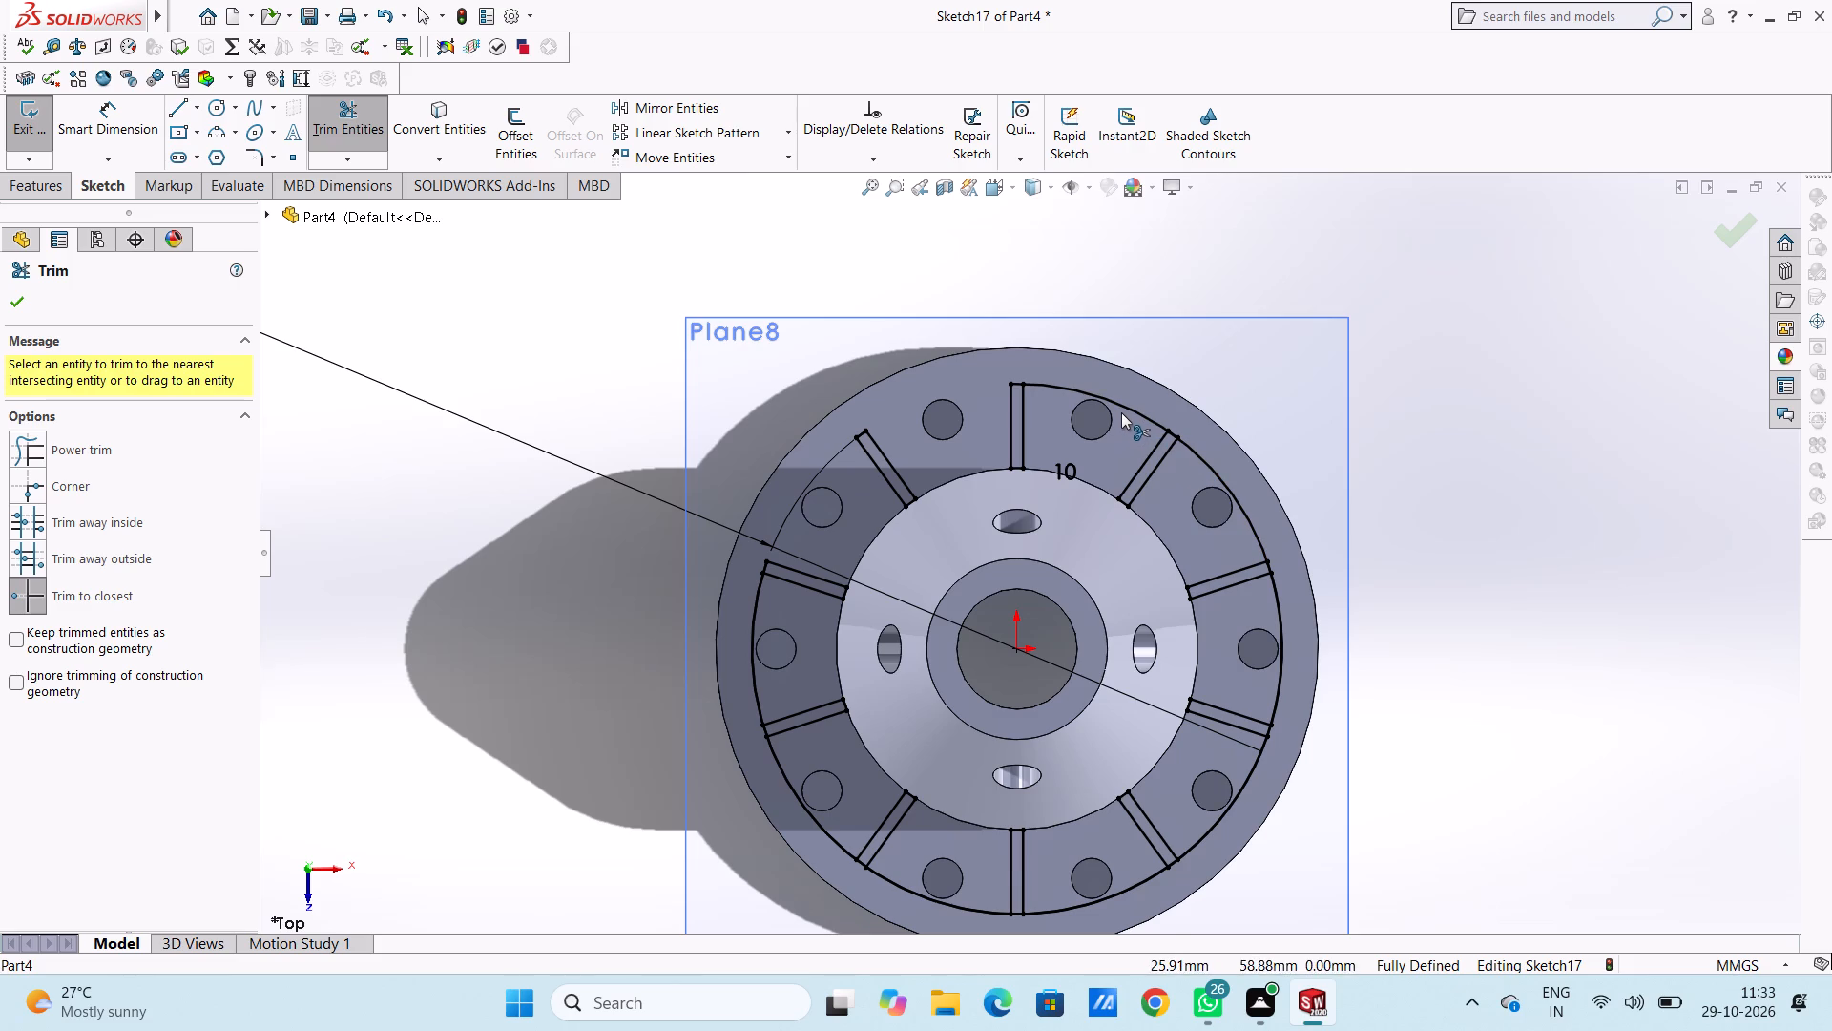
click(1121, 408)
click(1211, 470)
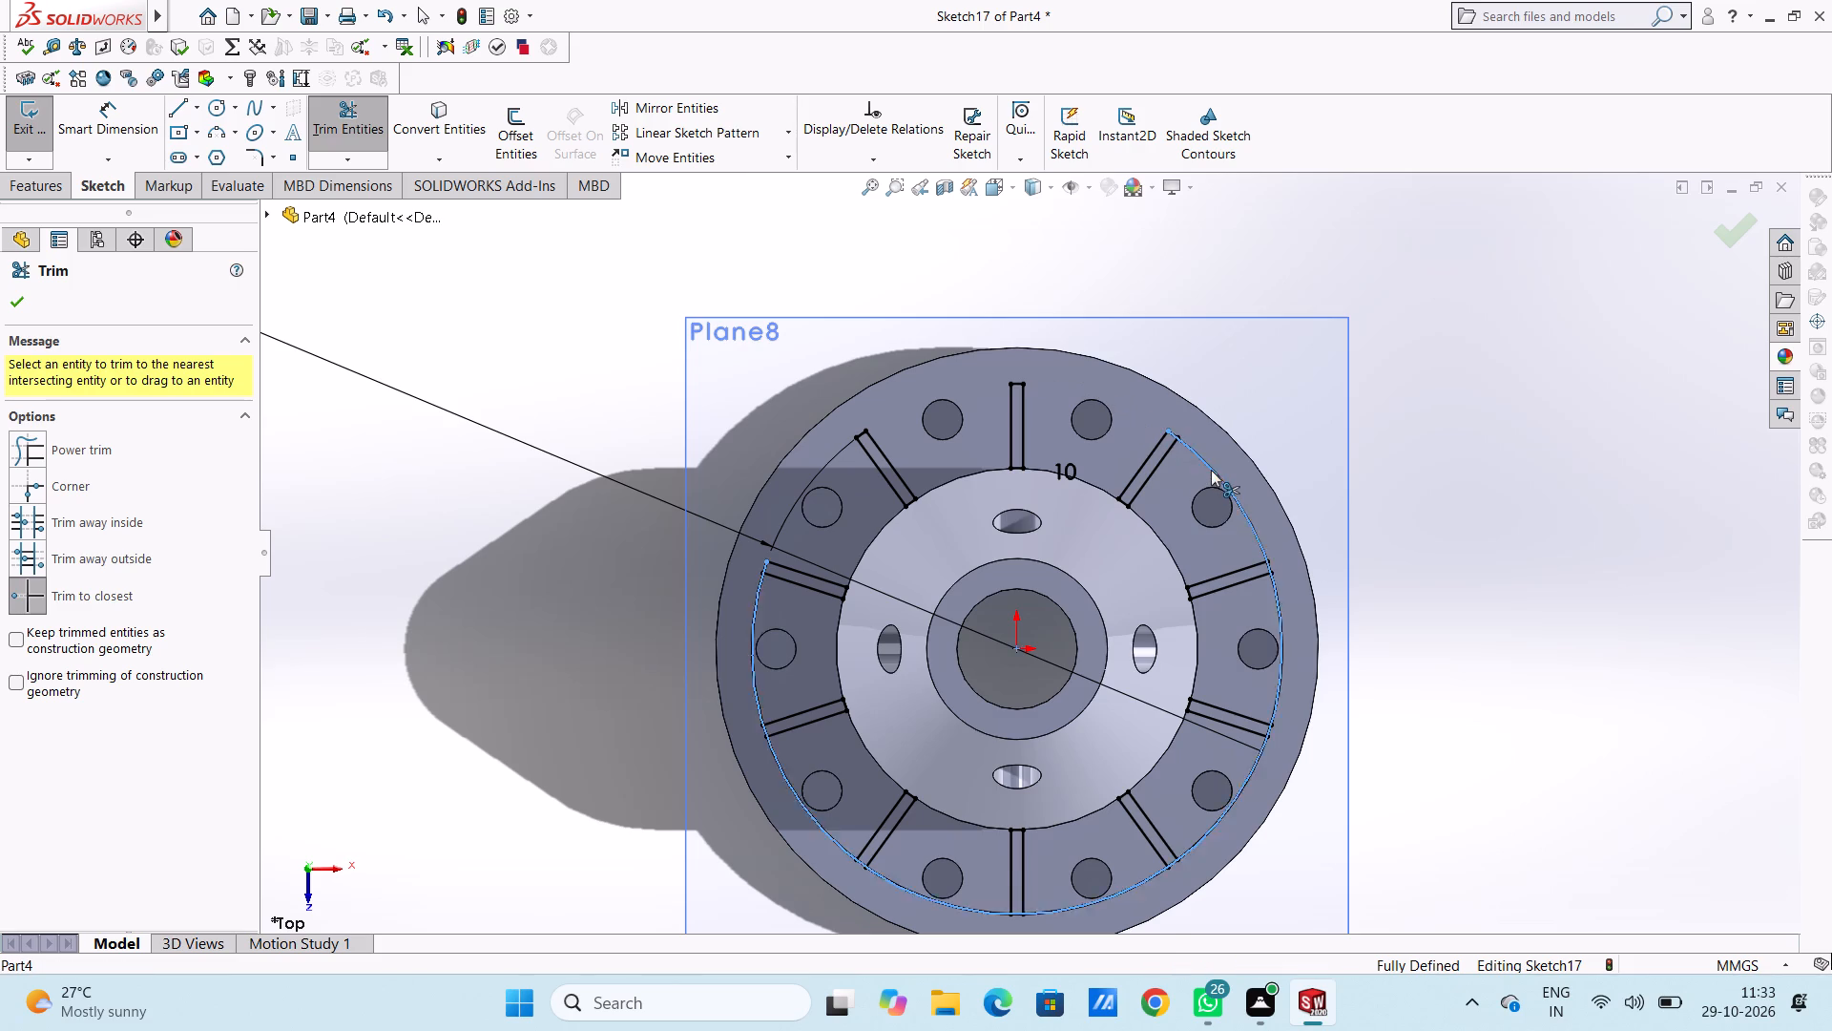
Trim the outer circle's three remaining arcs between ribs on the negative-X side, down to the bottom rib.
middle_drag(1037, 715, 1096, 487)
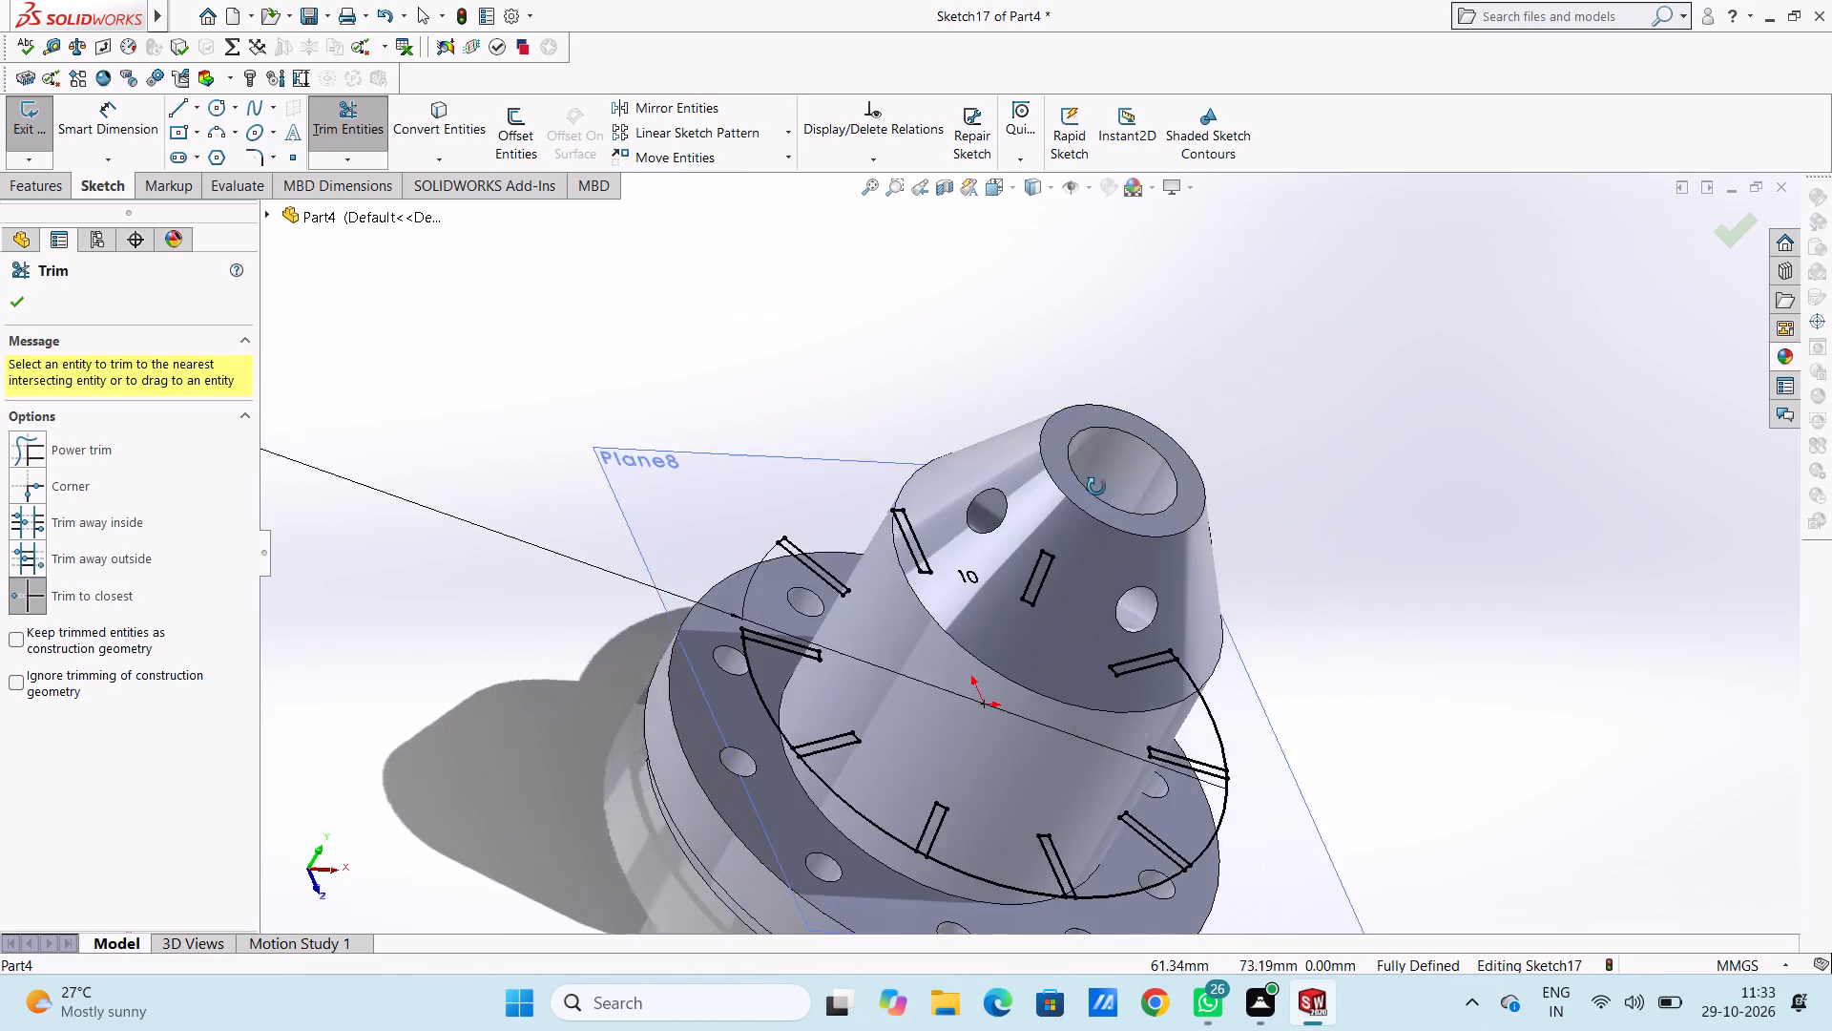
middle_drag(1096, 487, 1052, 465)
click(743, 678)
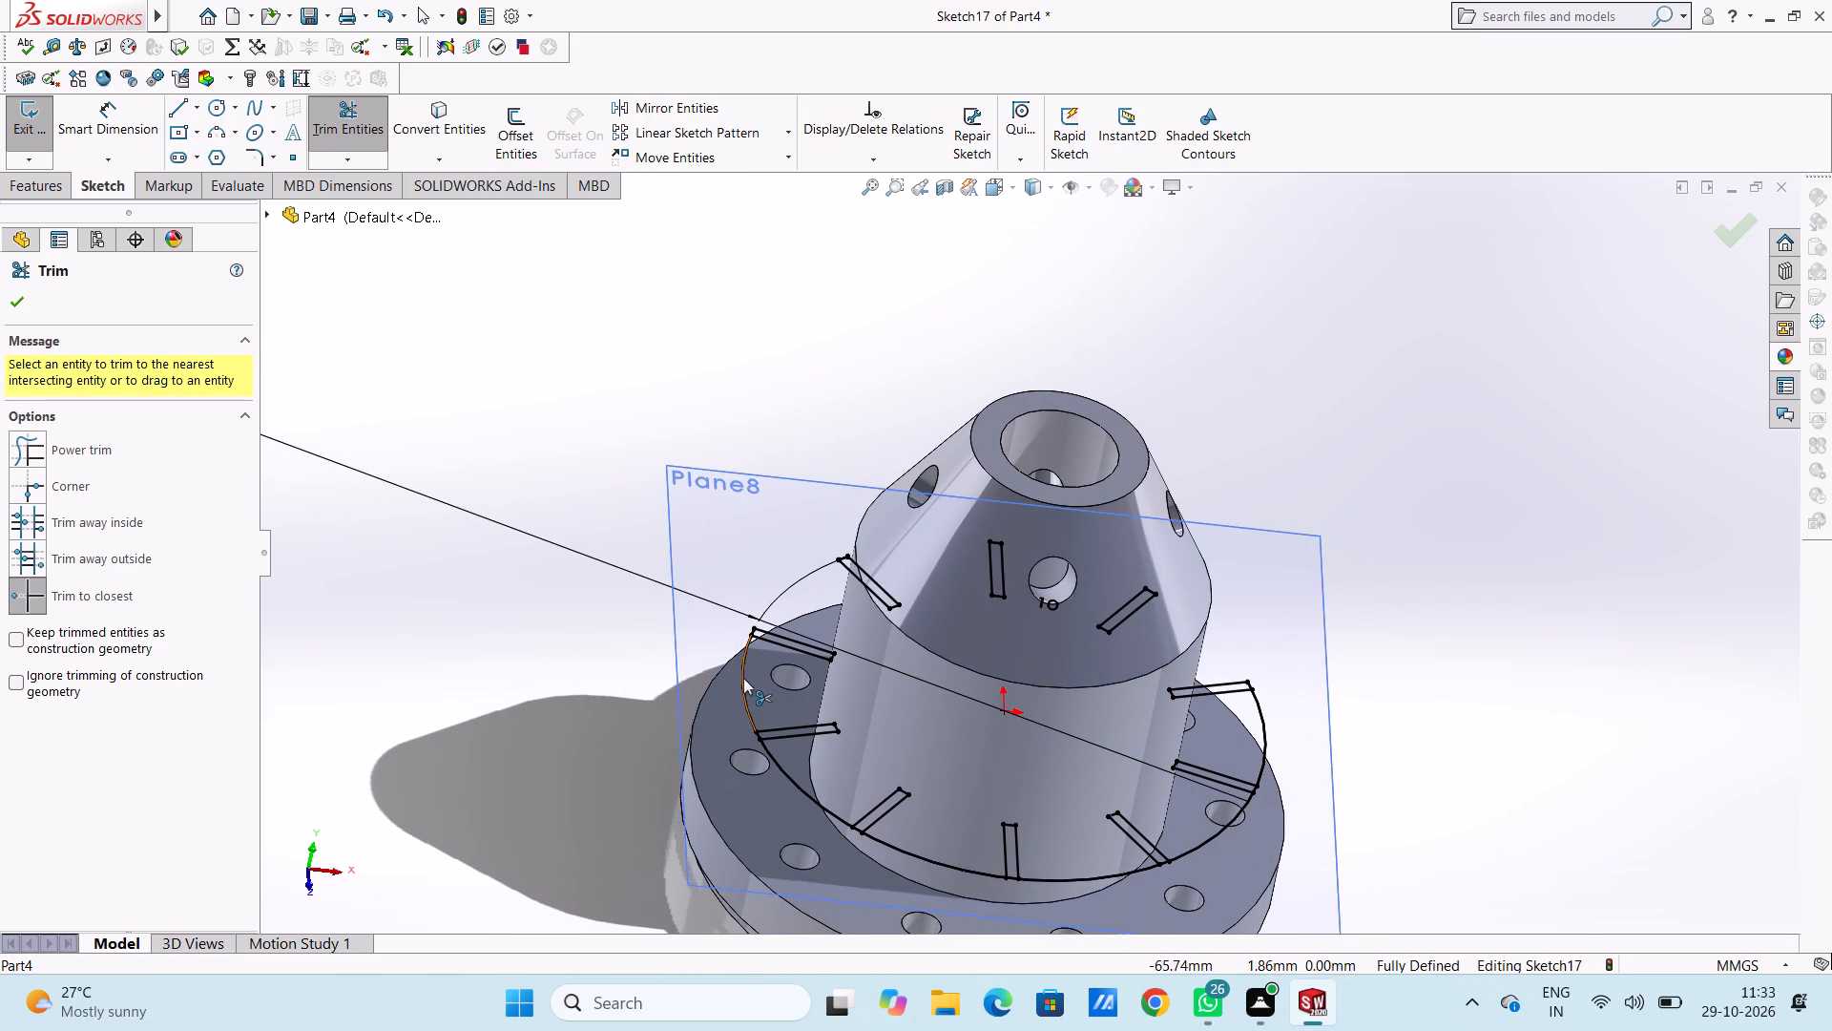
click(742, 702)
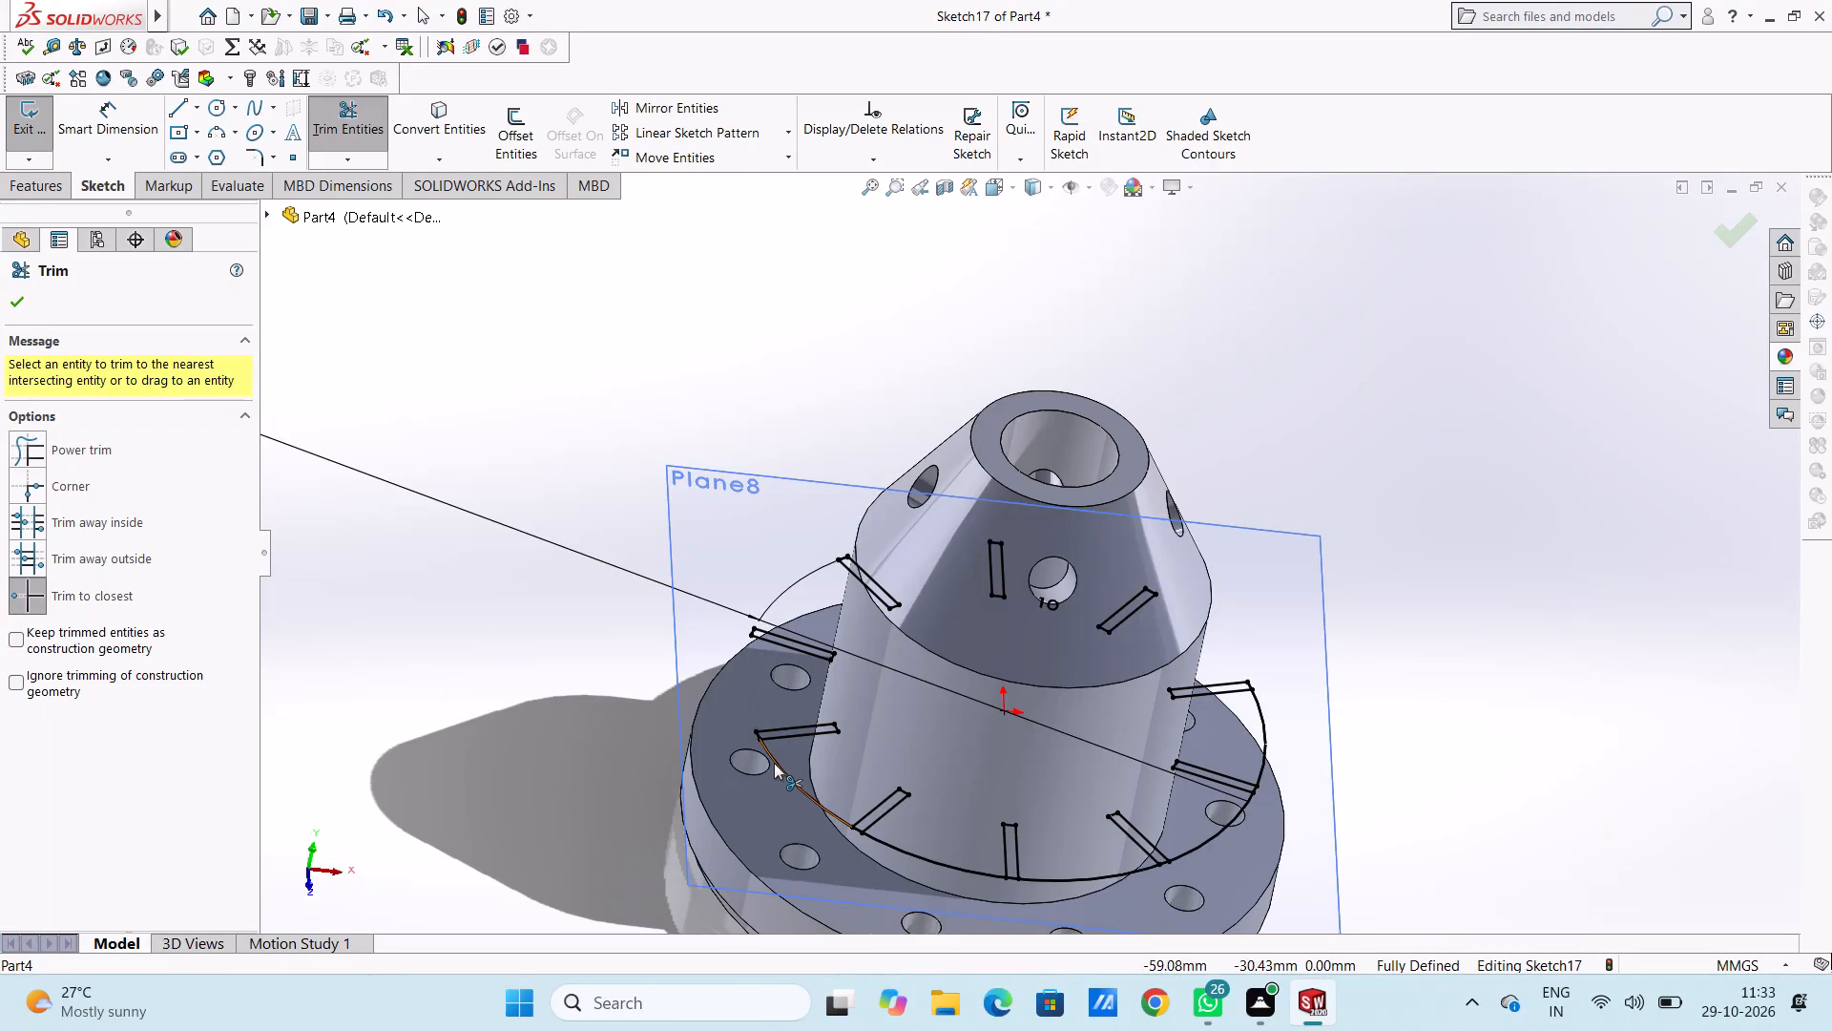
click(774, 763)
click(777, 762)
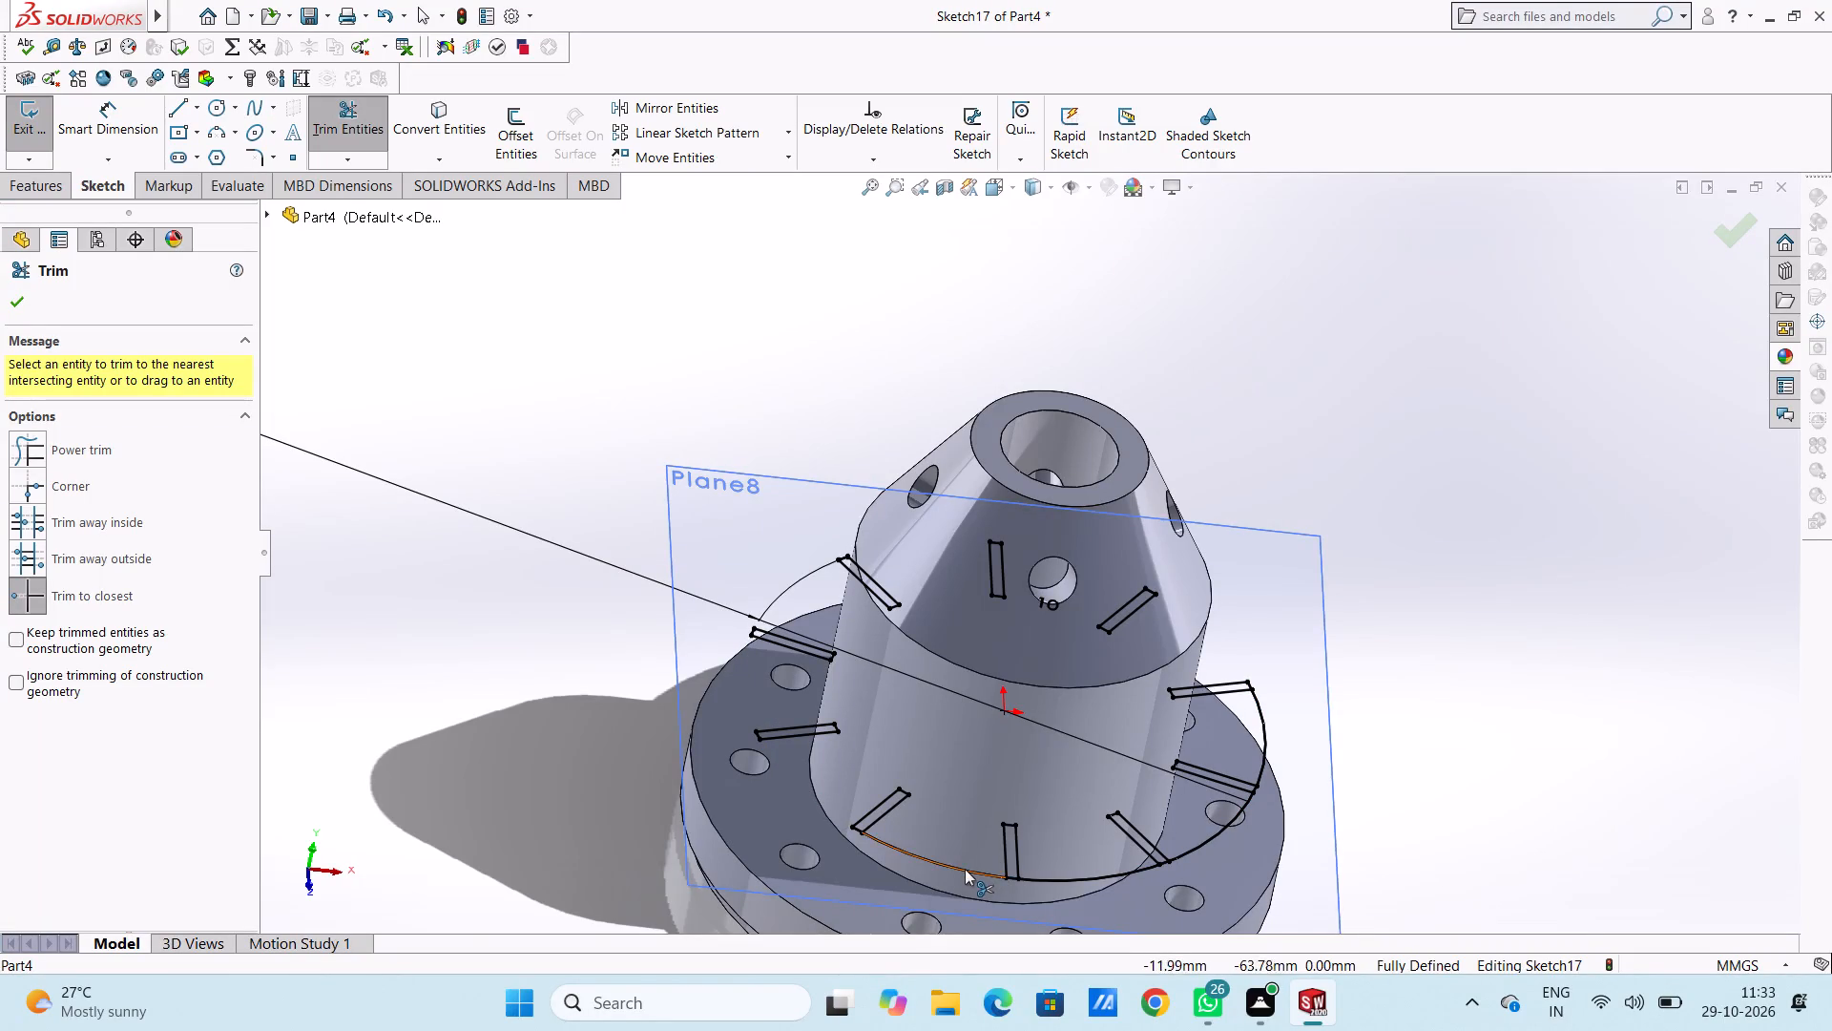
double_click(965, 869)
click(962, 873)
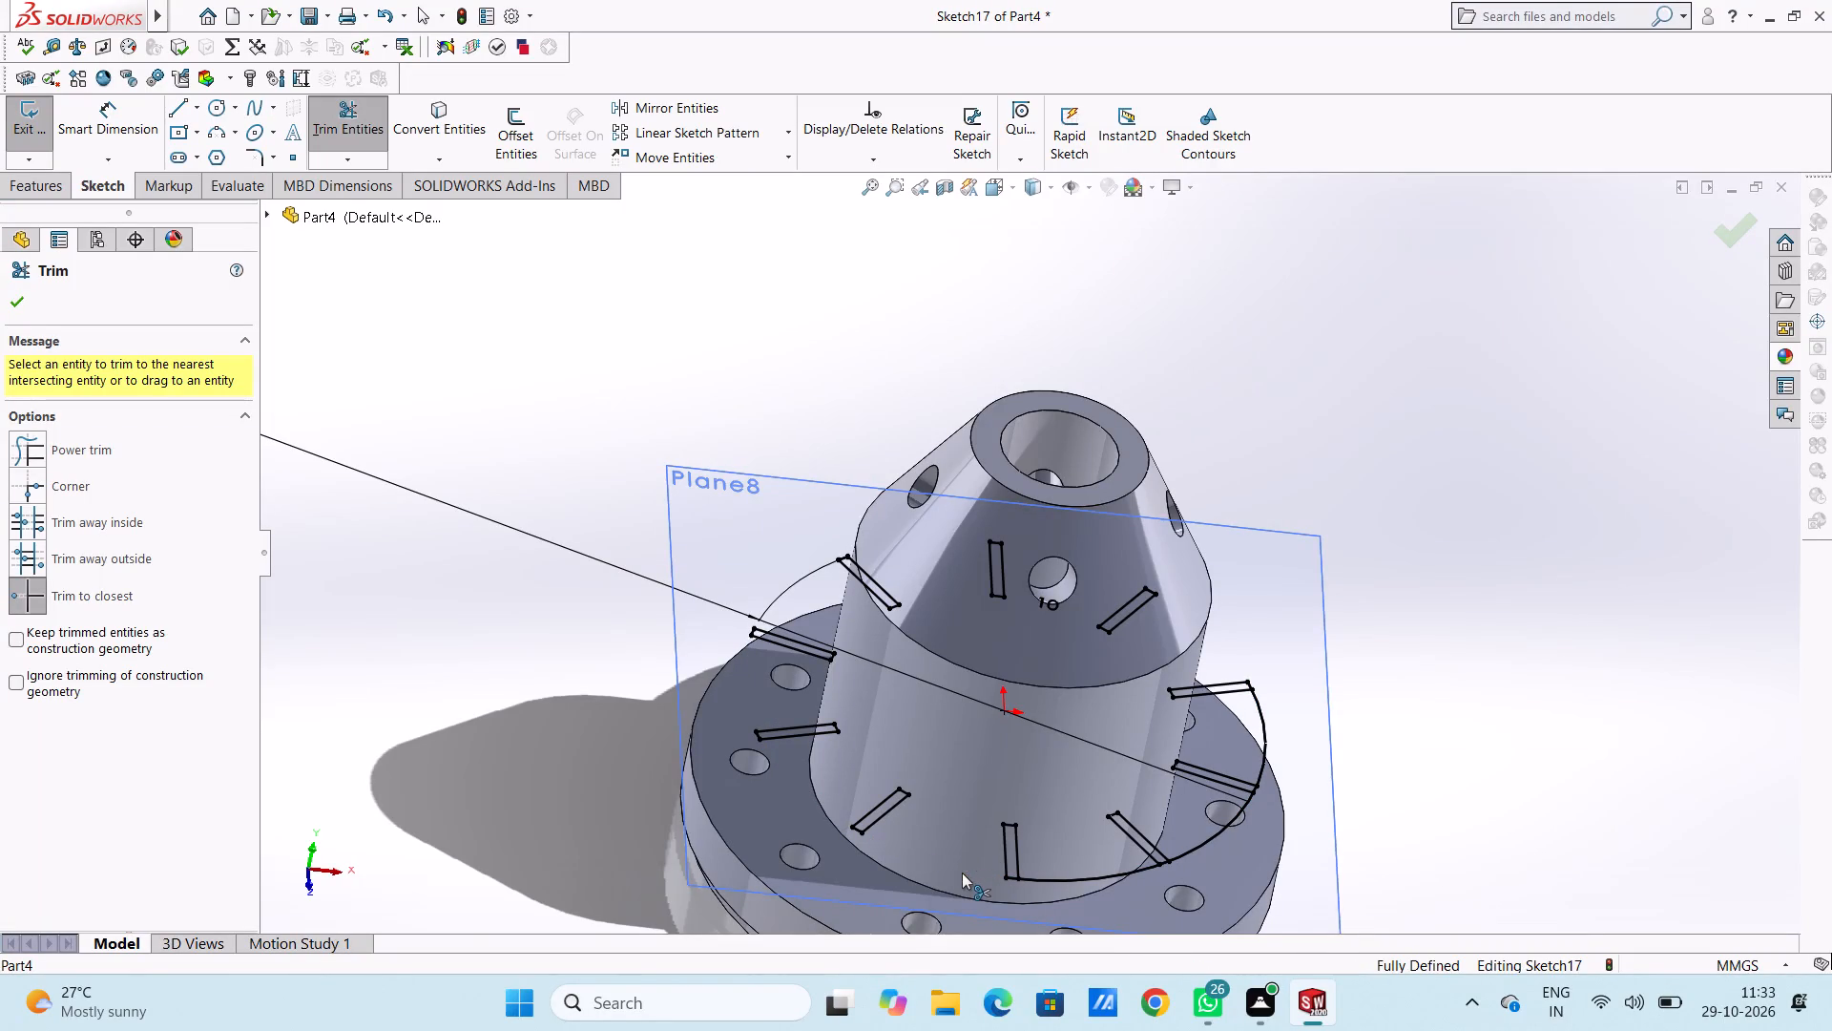
Trim the outer circle's last three arcs between ribs on the positive-X side, leaving ten separate rib outlines, and finish trimming.
double_click(1063, 884)
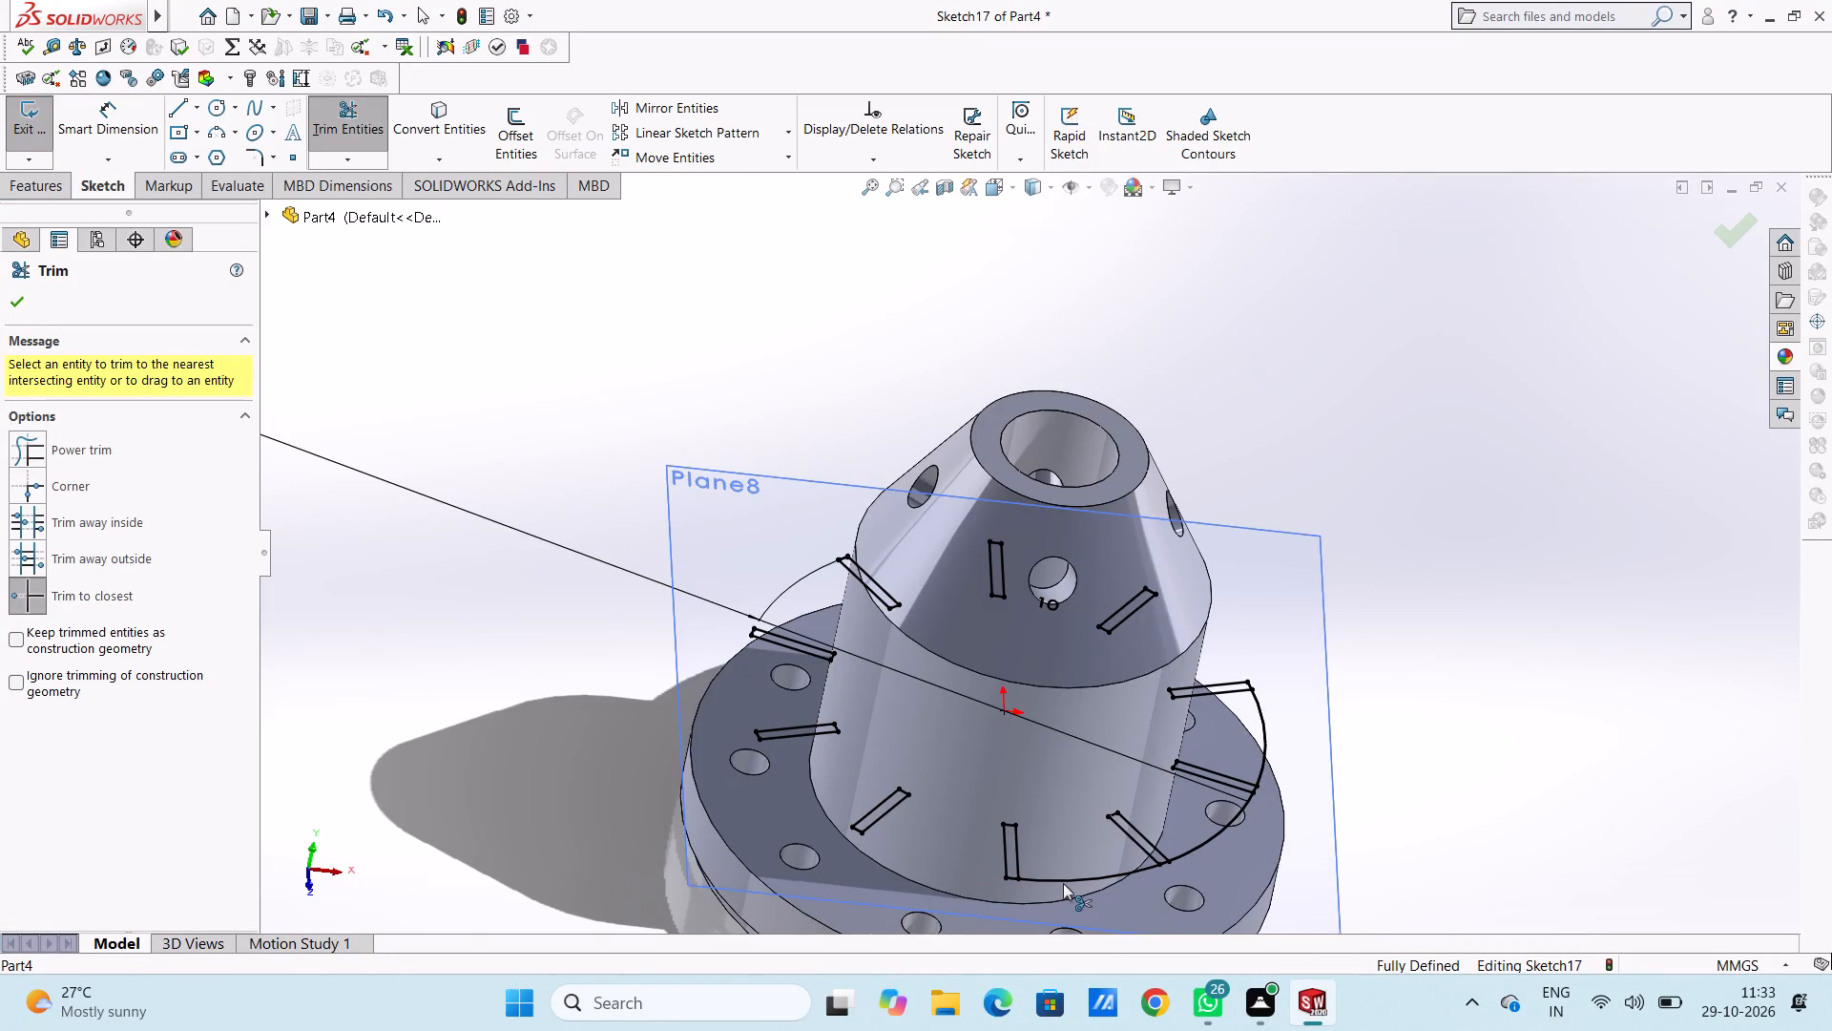
click(1063, 882)
triple_click(1198, 848)
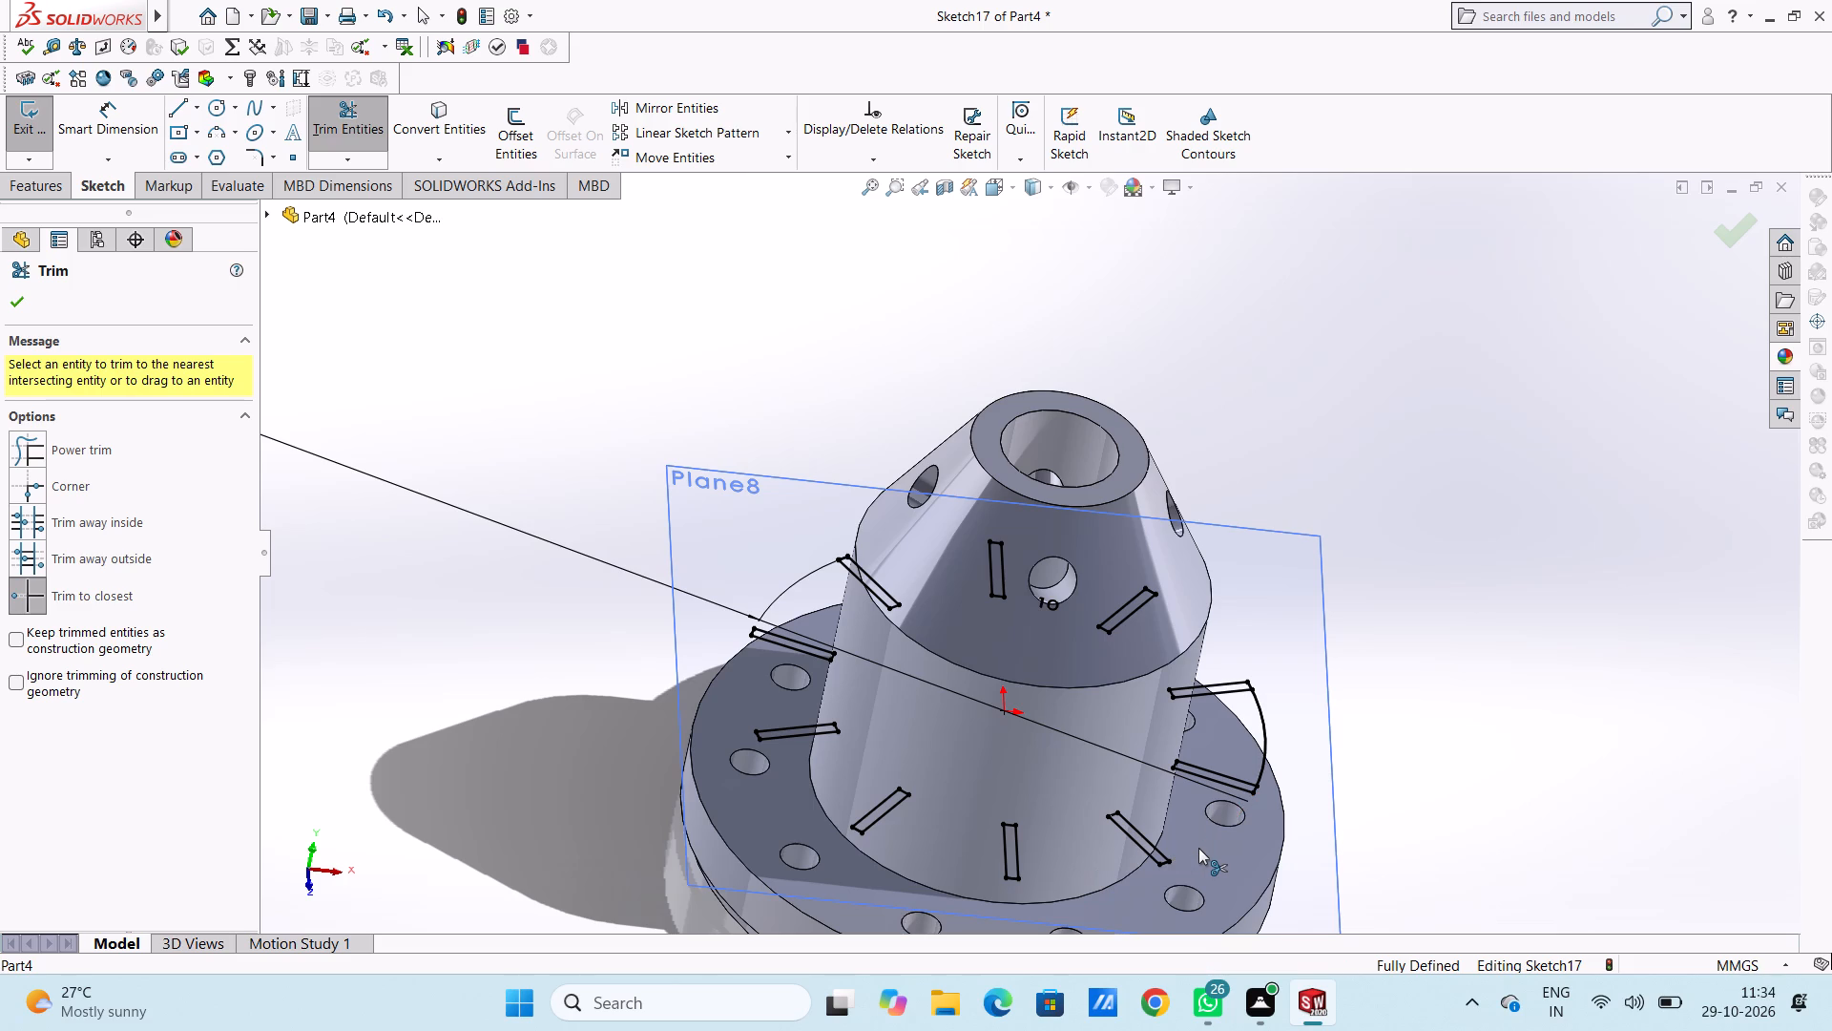
triple_click(1264, 735)
click(1264, 735)
scroll(1353, 637, up, 1)
middle_drag(1362, 615, 1323, 796)
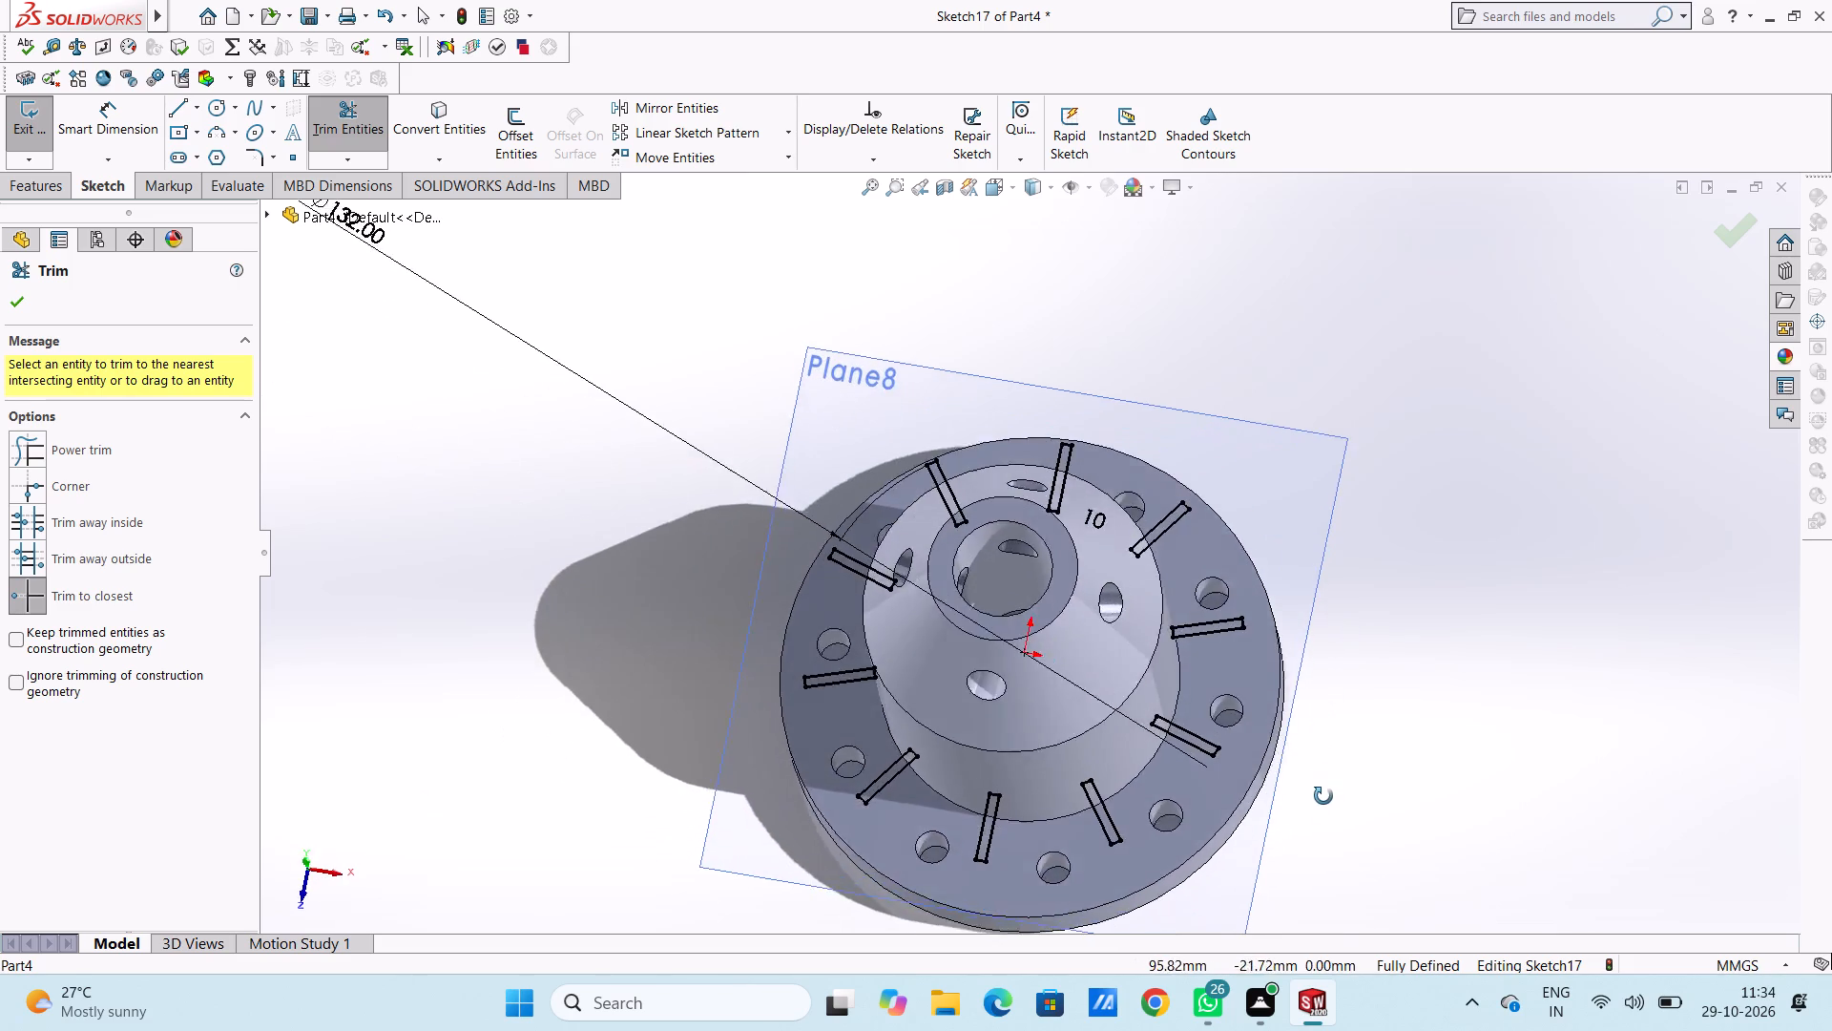
middle_drag(1323, 796, 1269, 680)
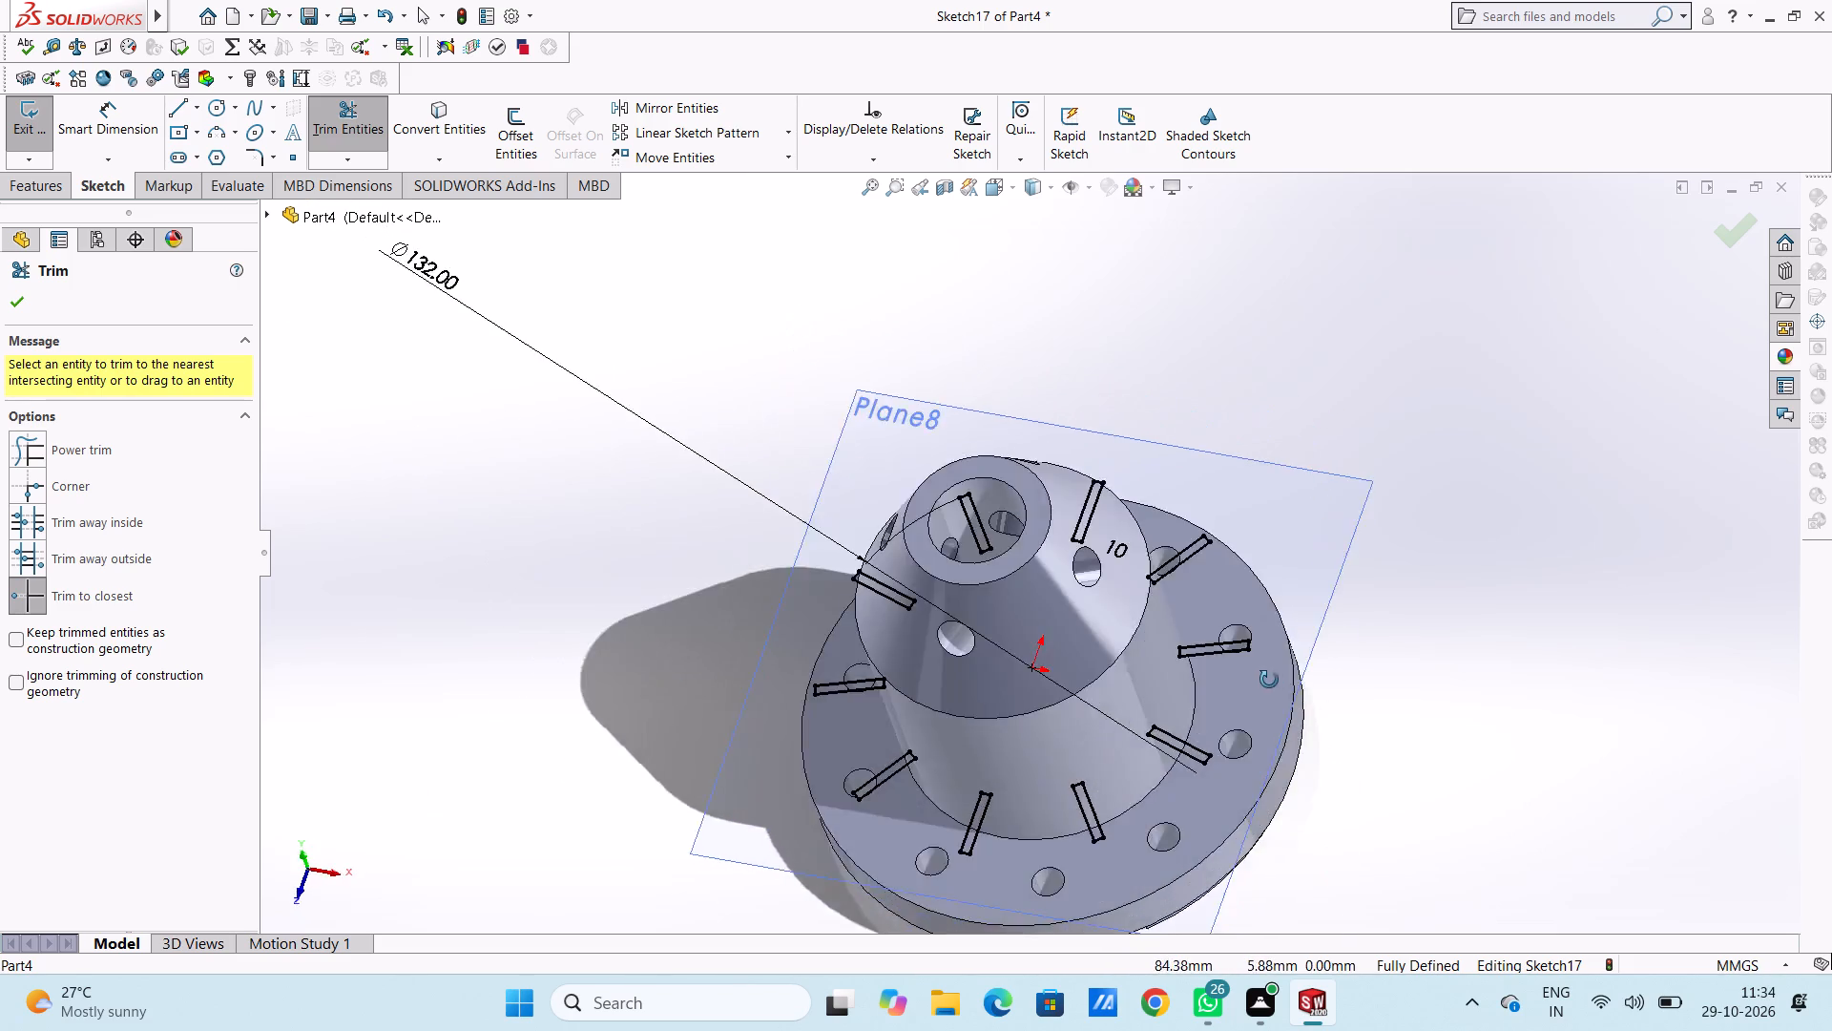
middle_drag(1269, 680, 1288, 688)
scroll(1288, 688, up, 1)
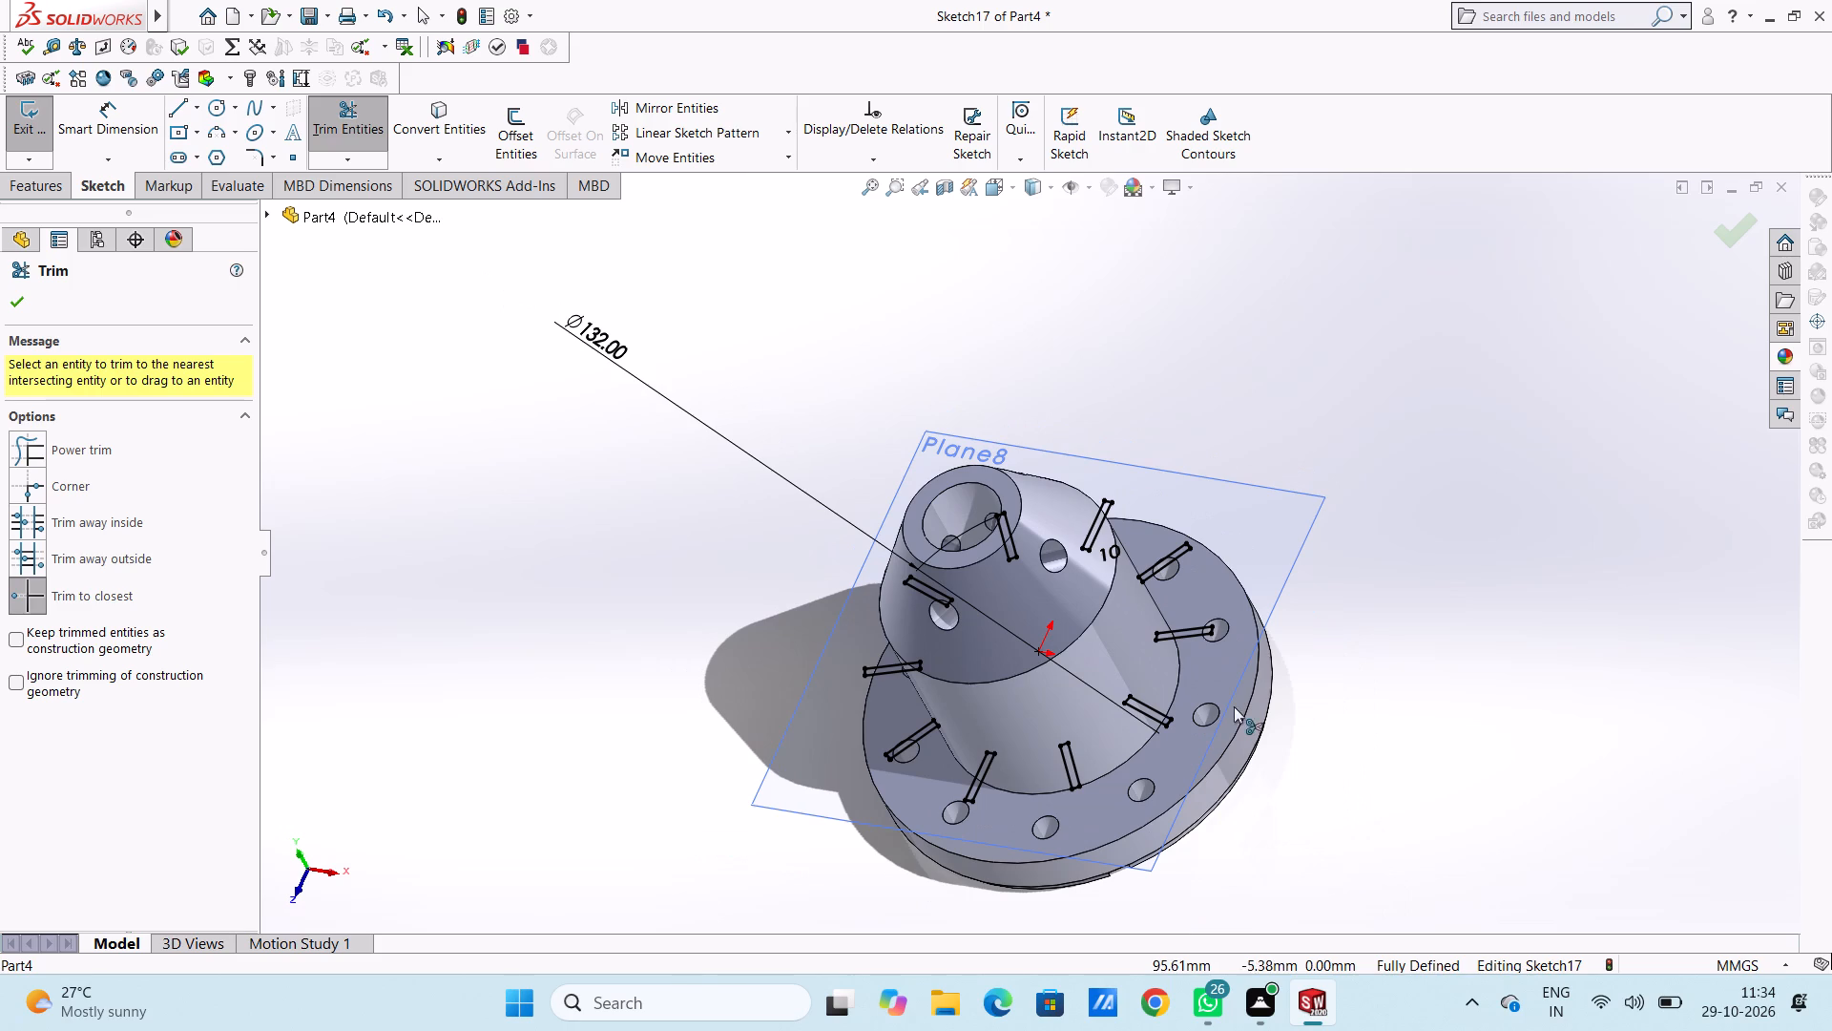
click(21, 303)
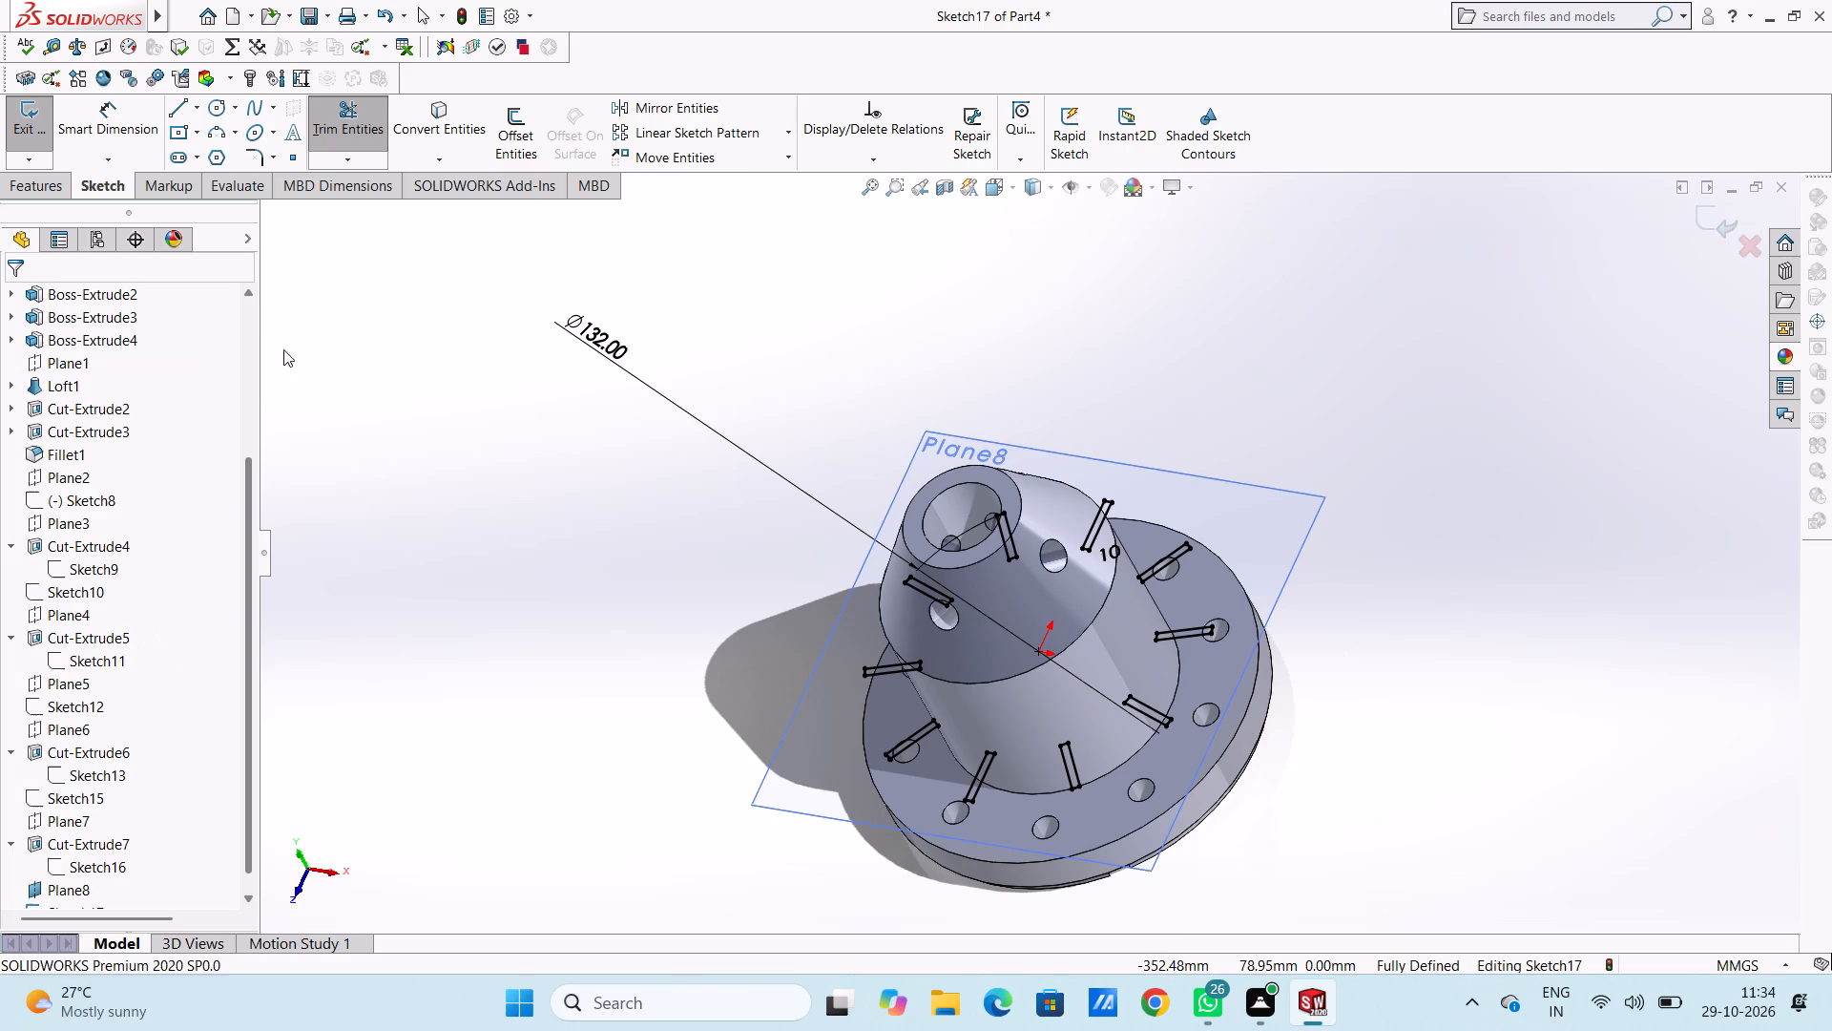
click(301, 355)
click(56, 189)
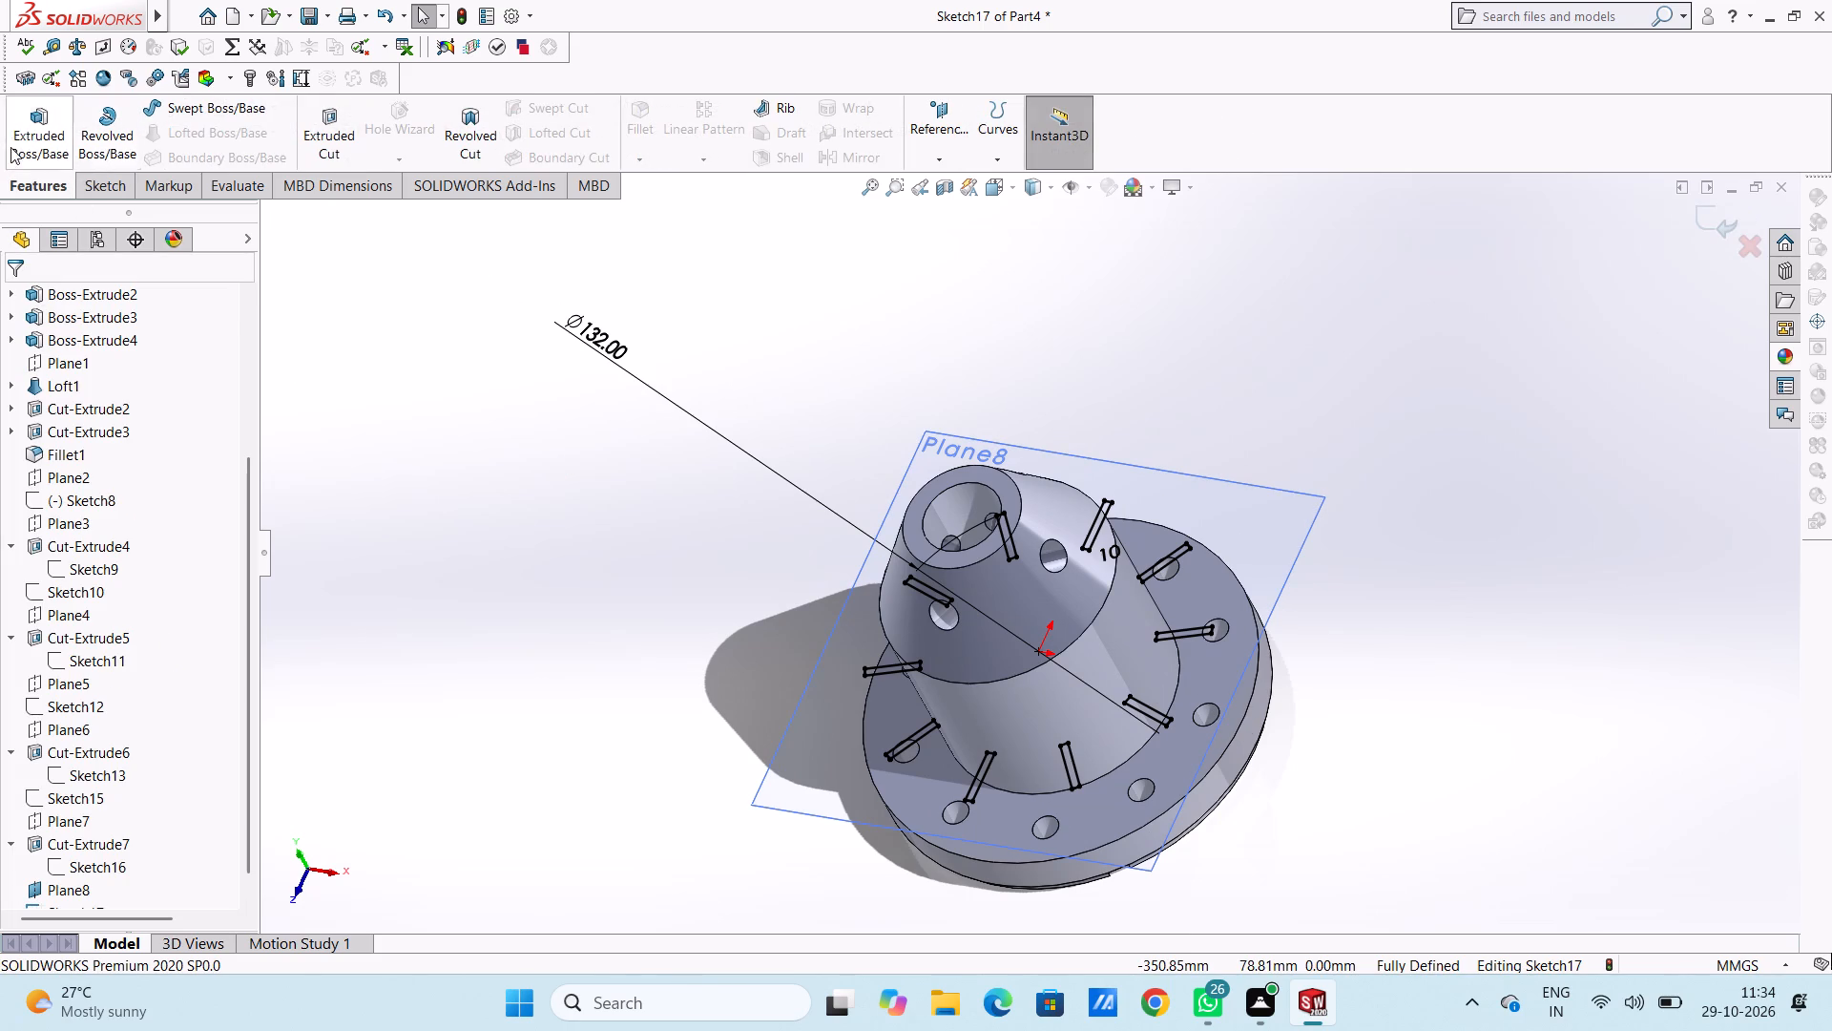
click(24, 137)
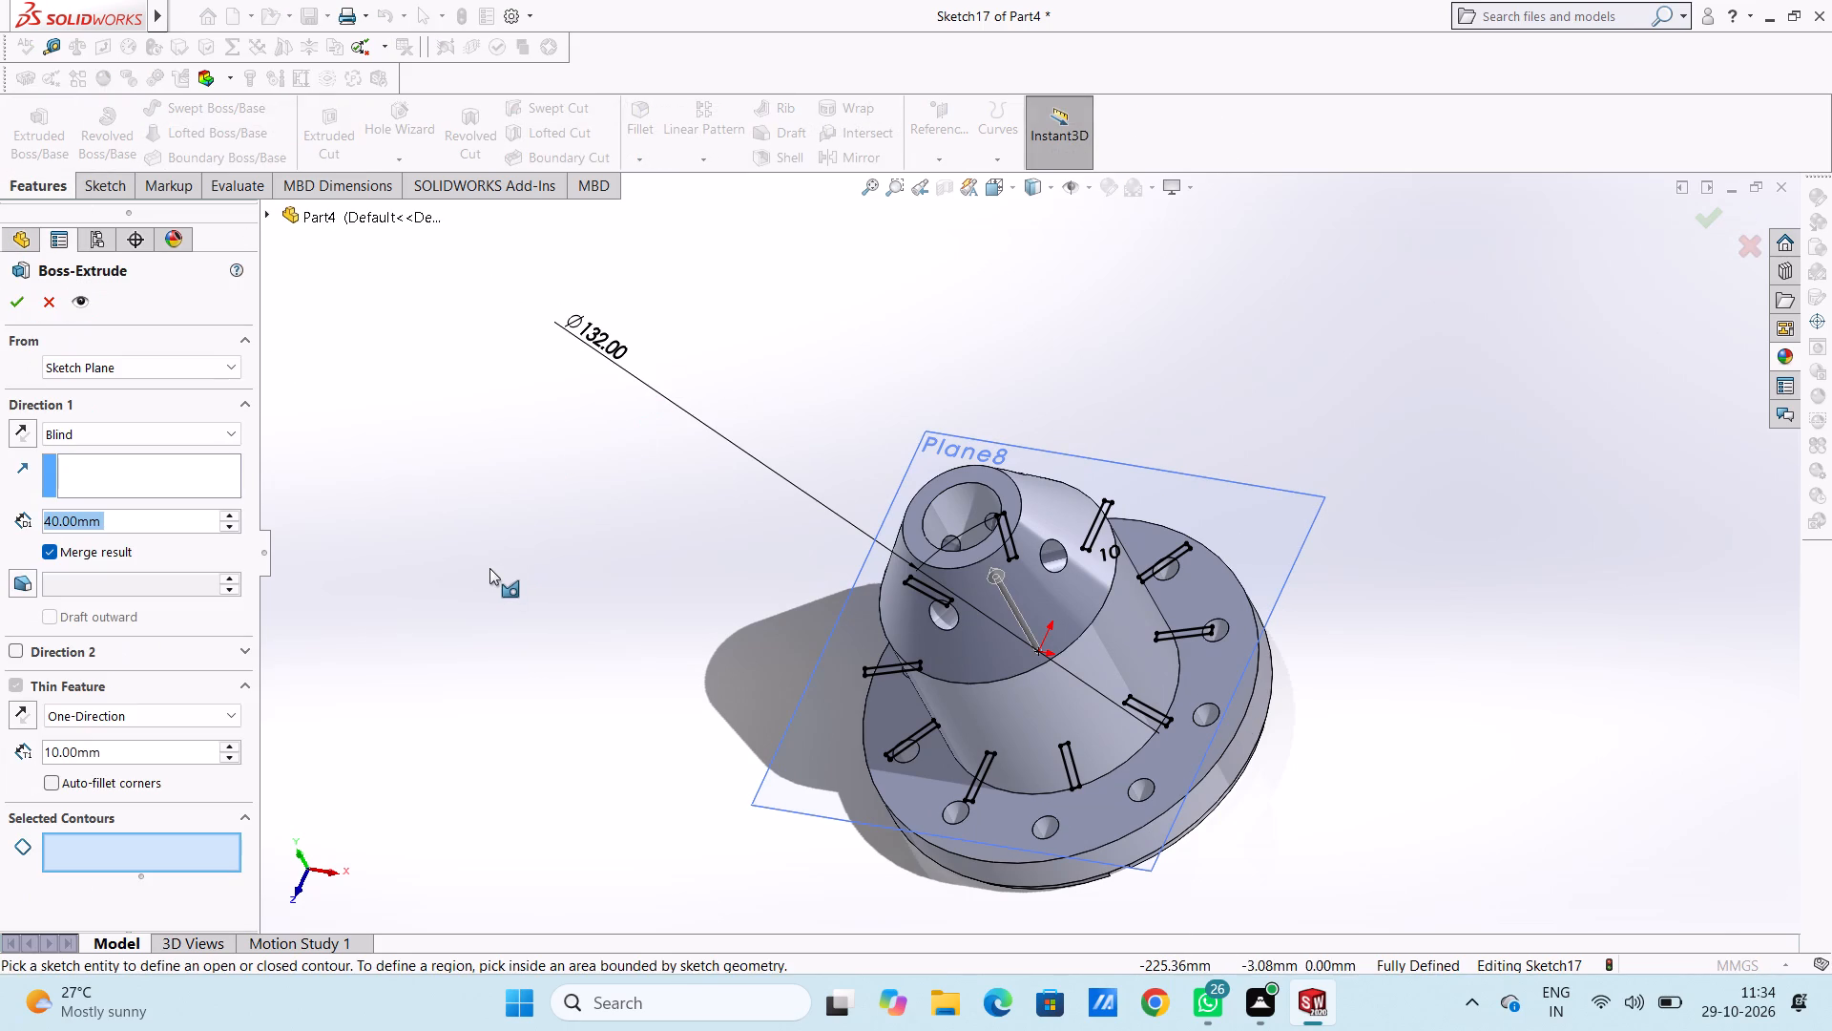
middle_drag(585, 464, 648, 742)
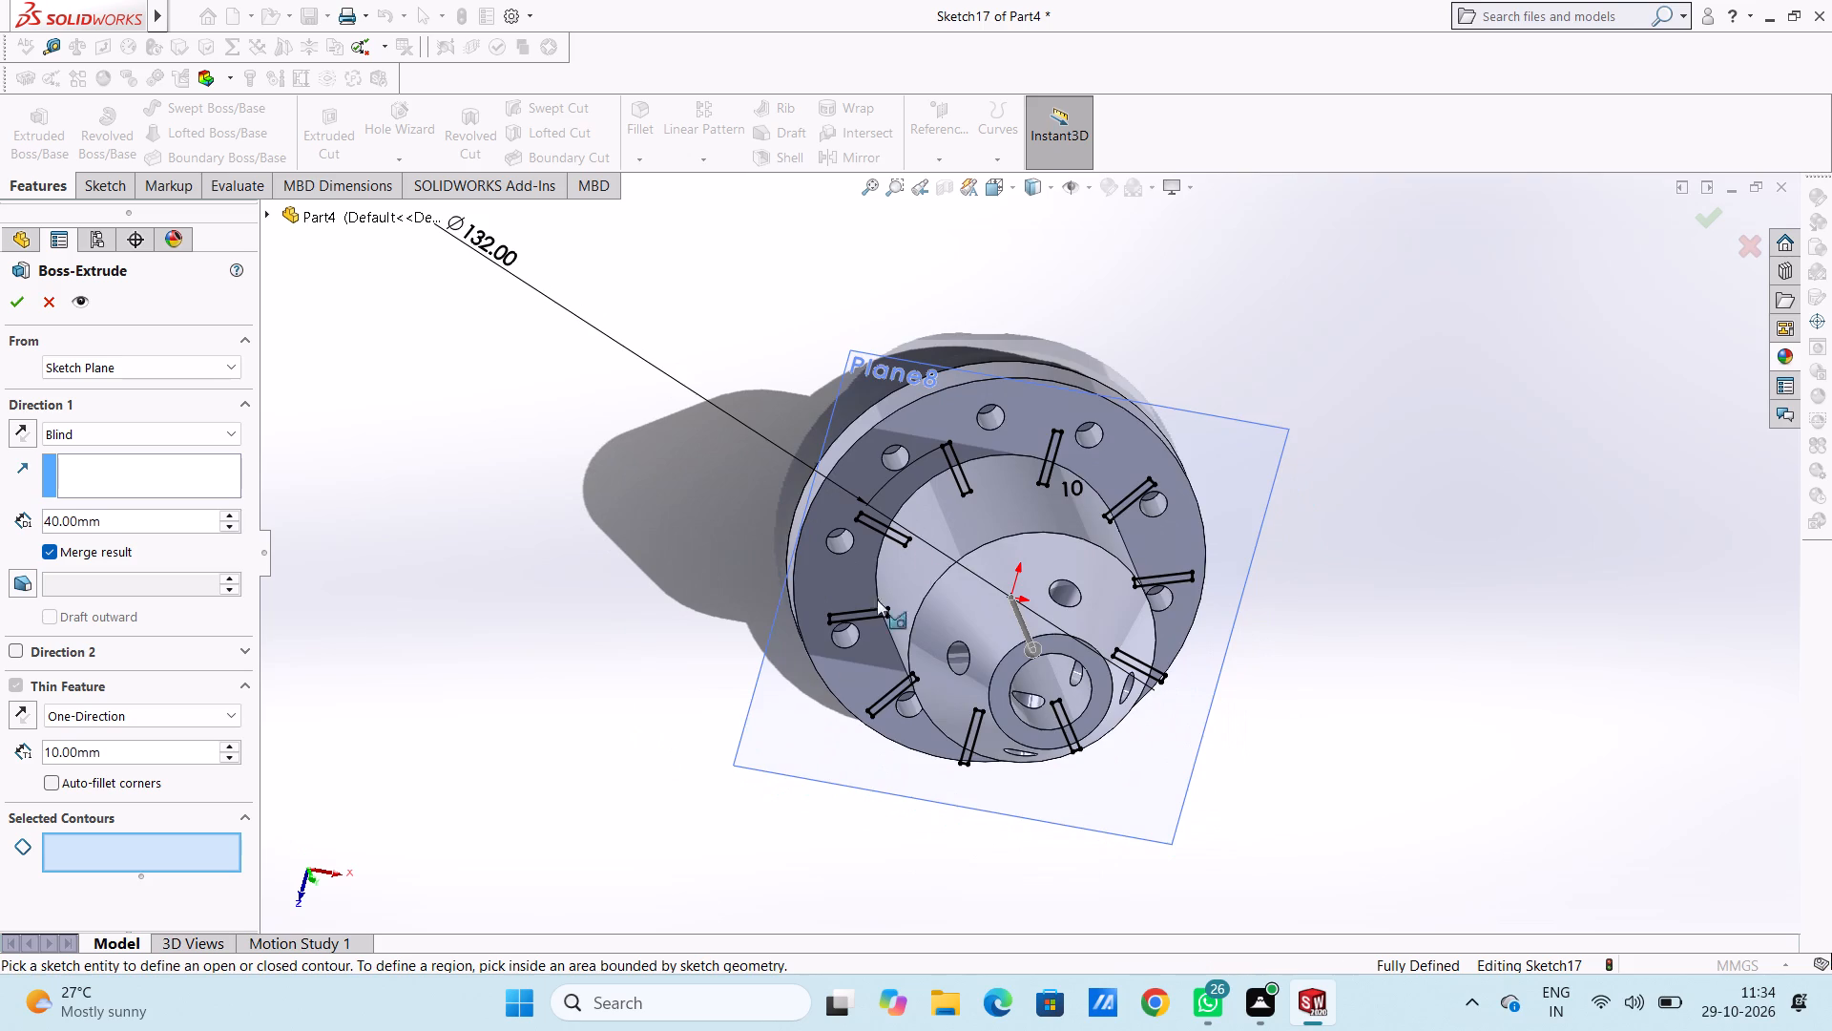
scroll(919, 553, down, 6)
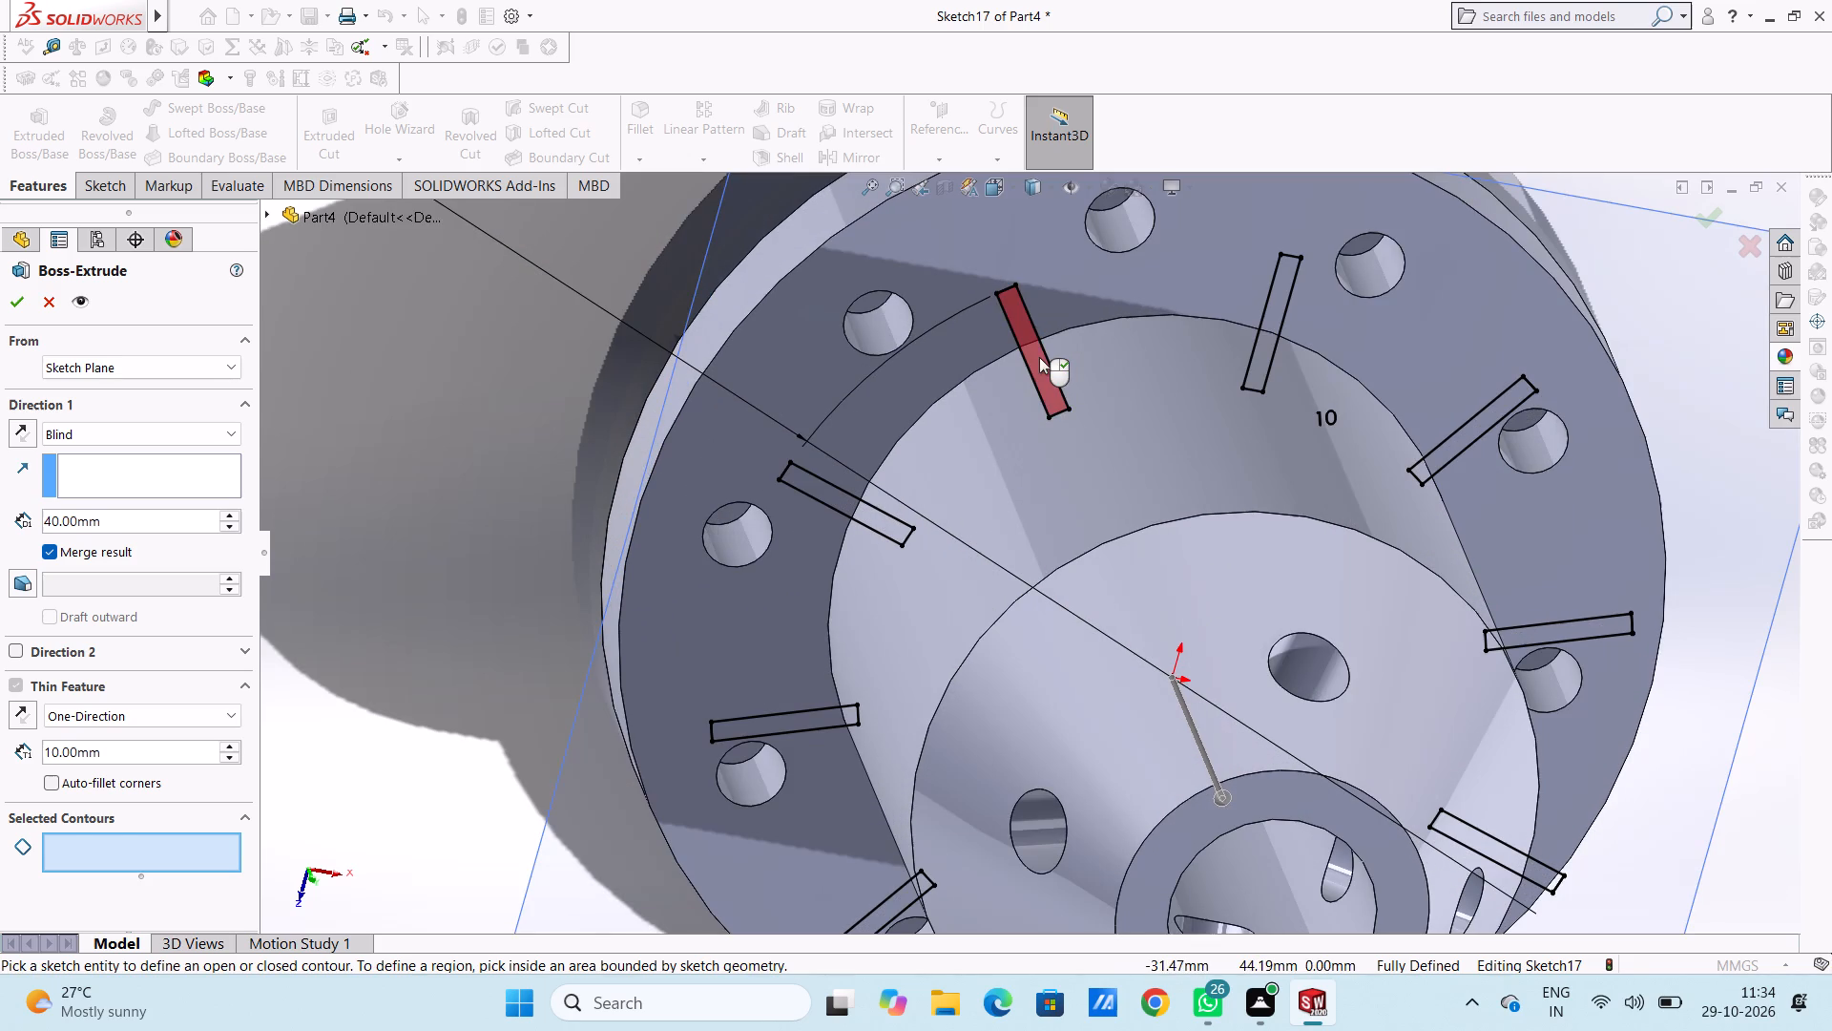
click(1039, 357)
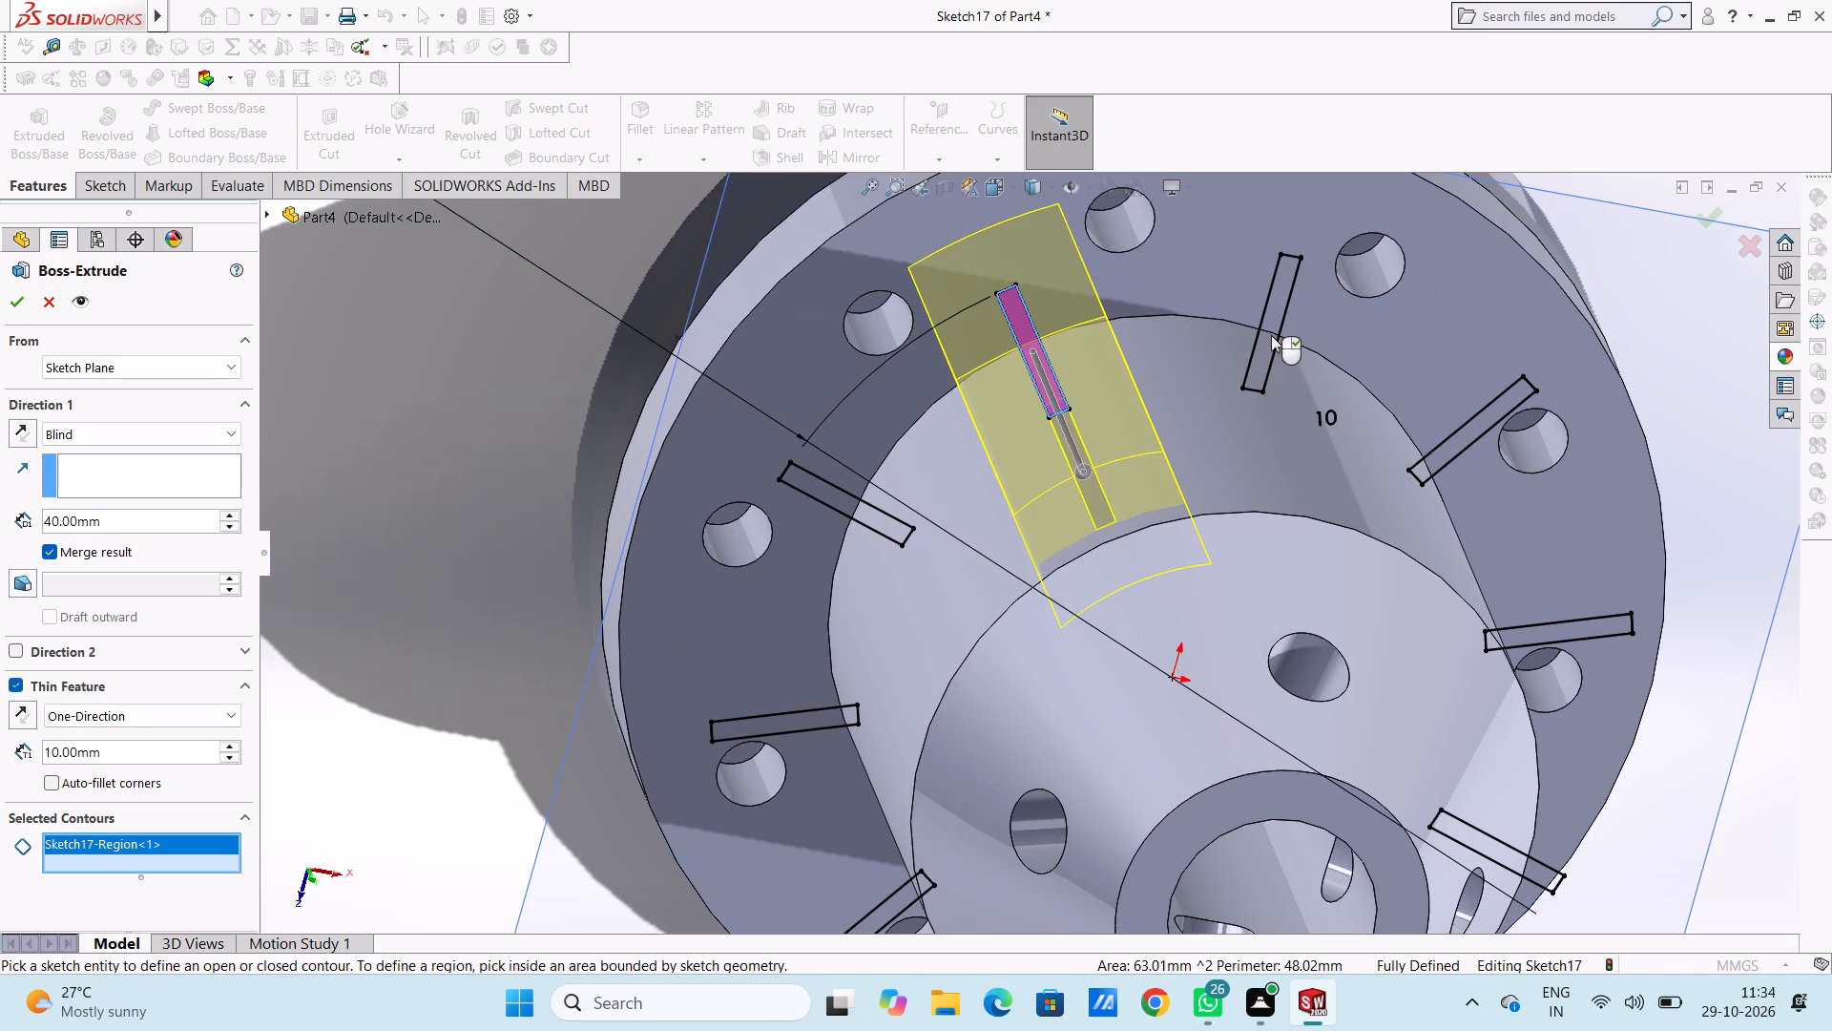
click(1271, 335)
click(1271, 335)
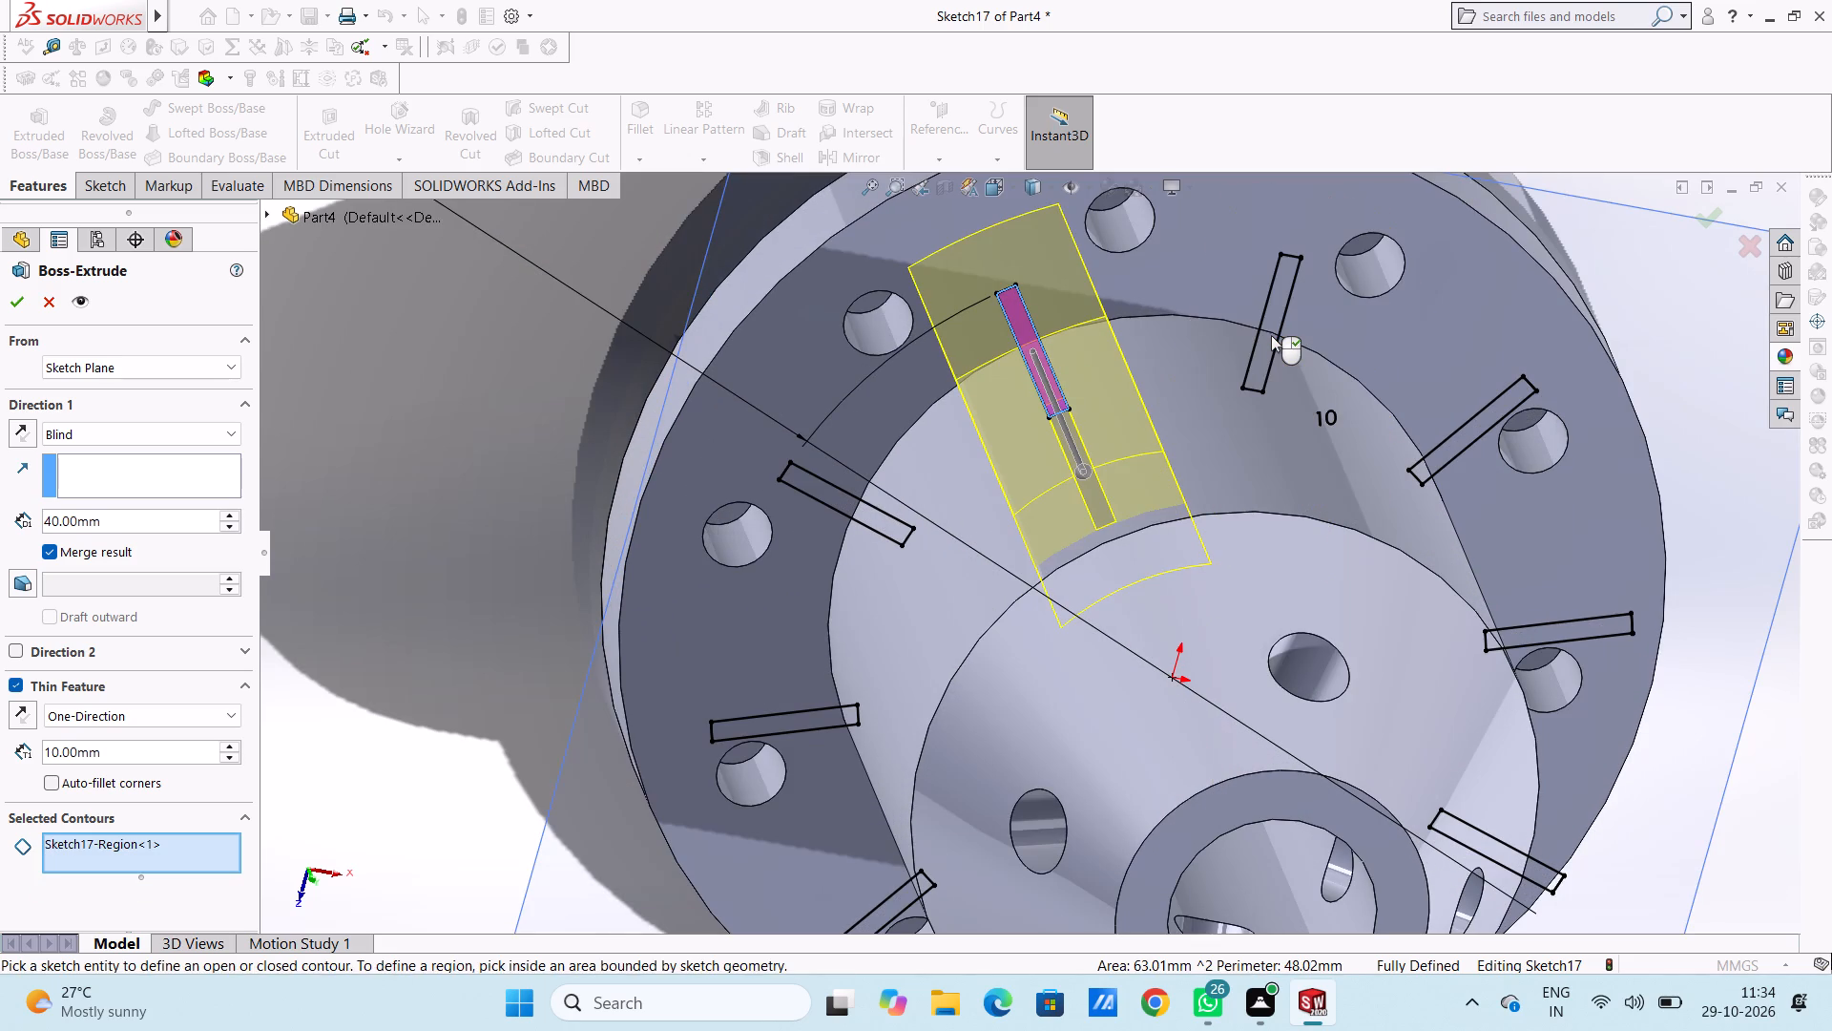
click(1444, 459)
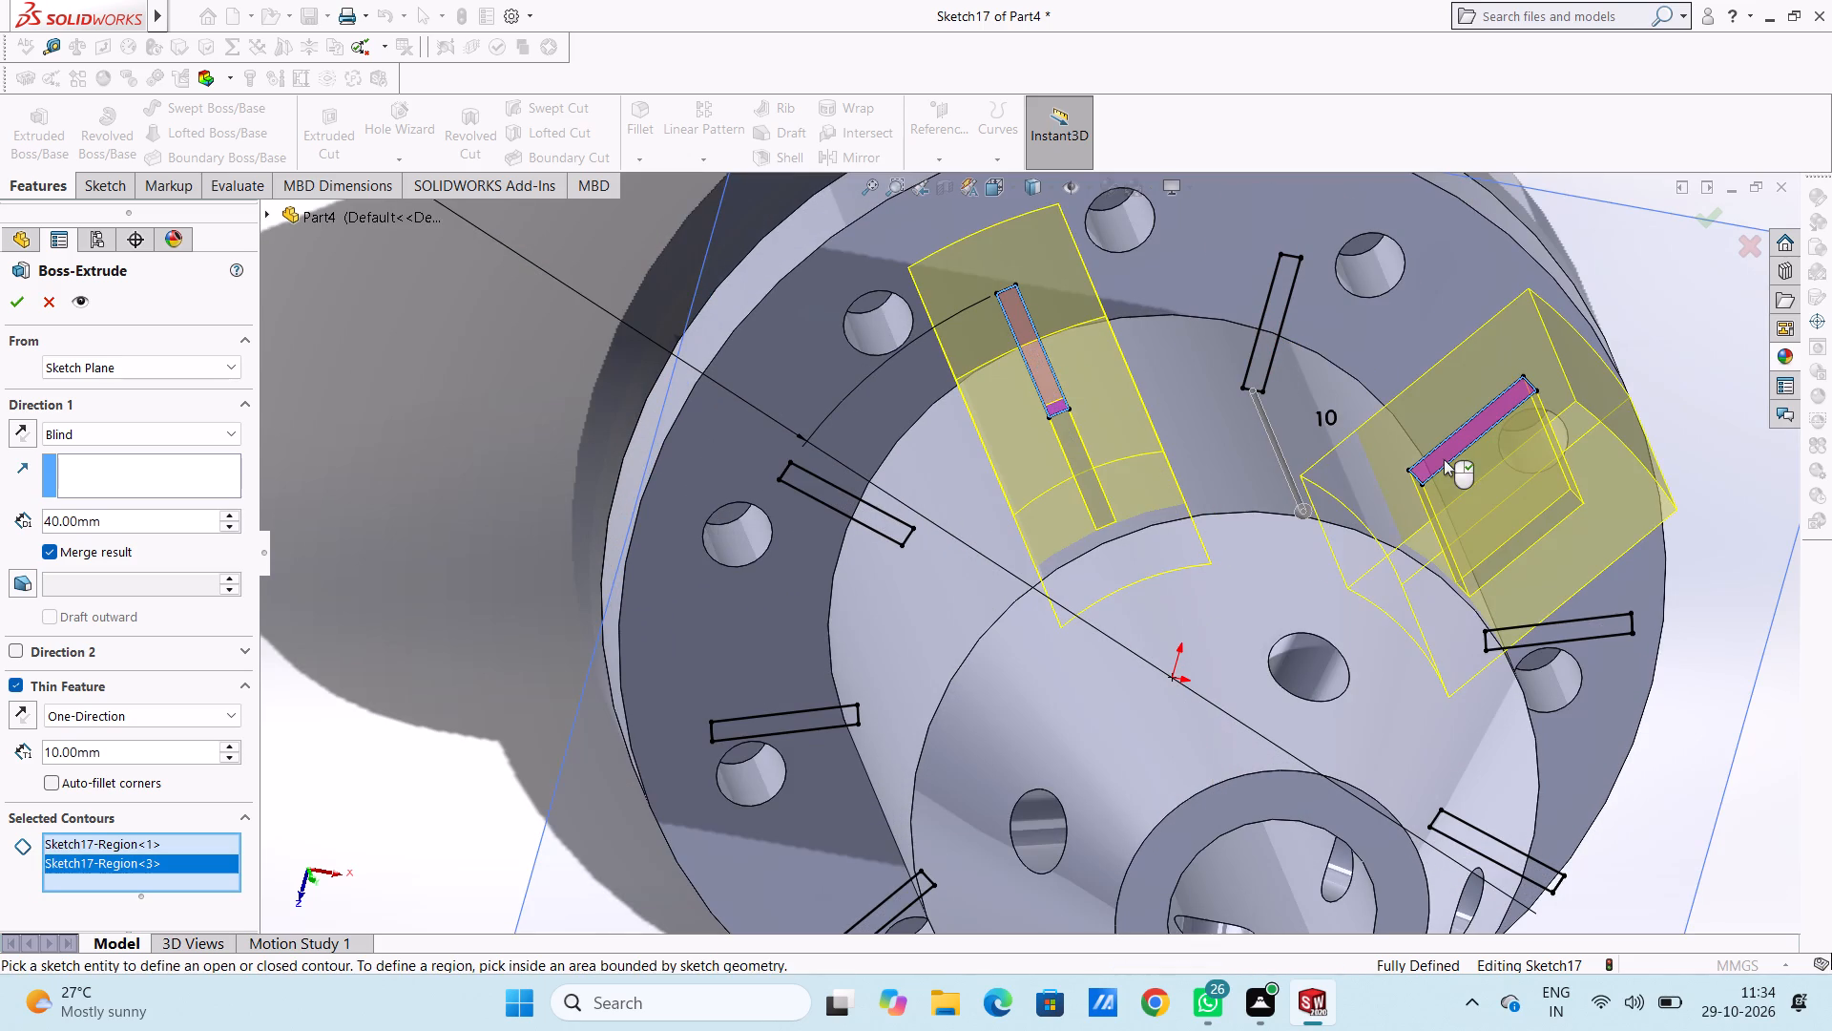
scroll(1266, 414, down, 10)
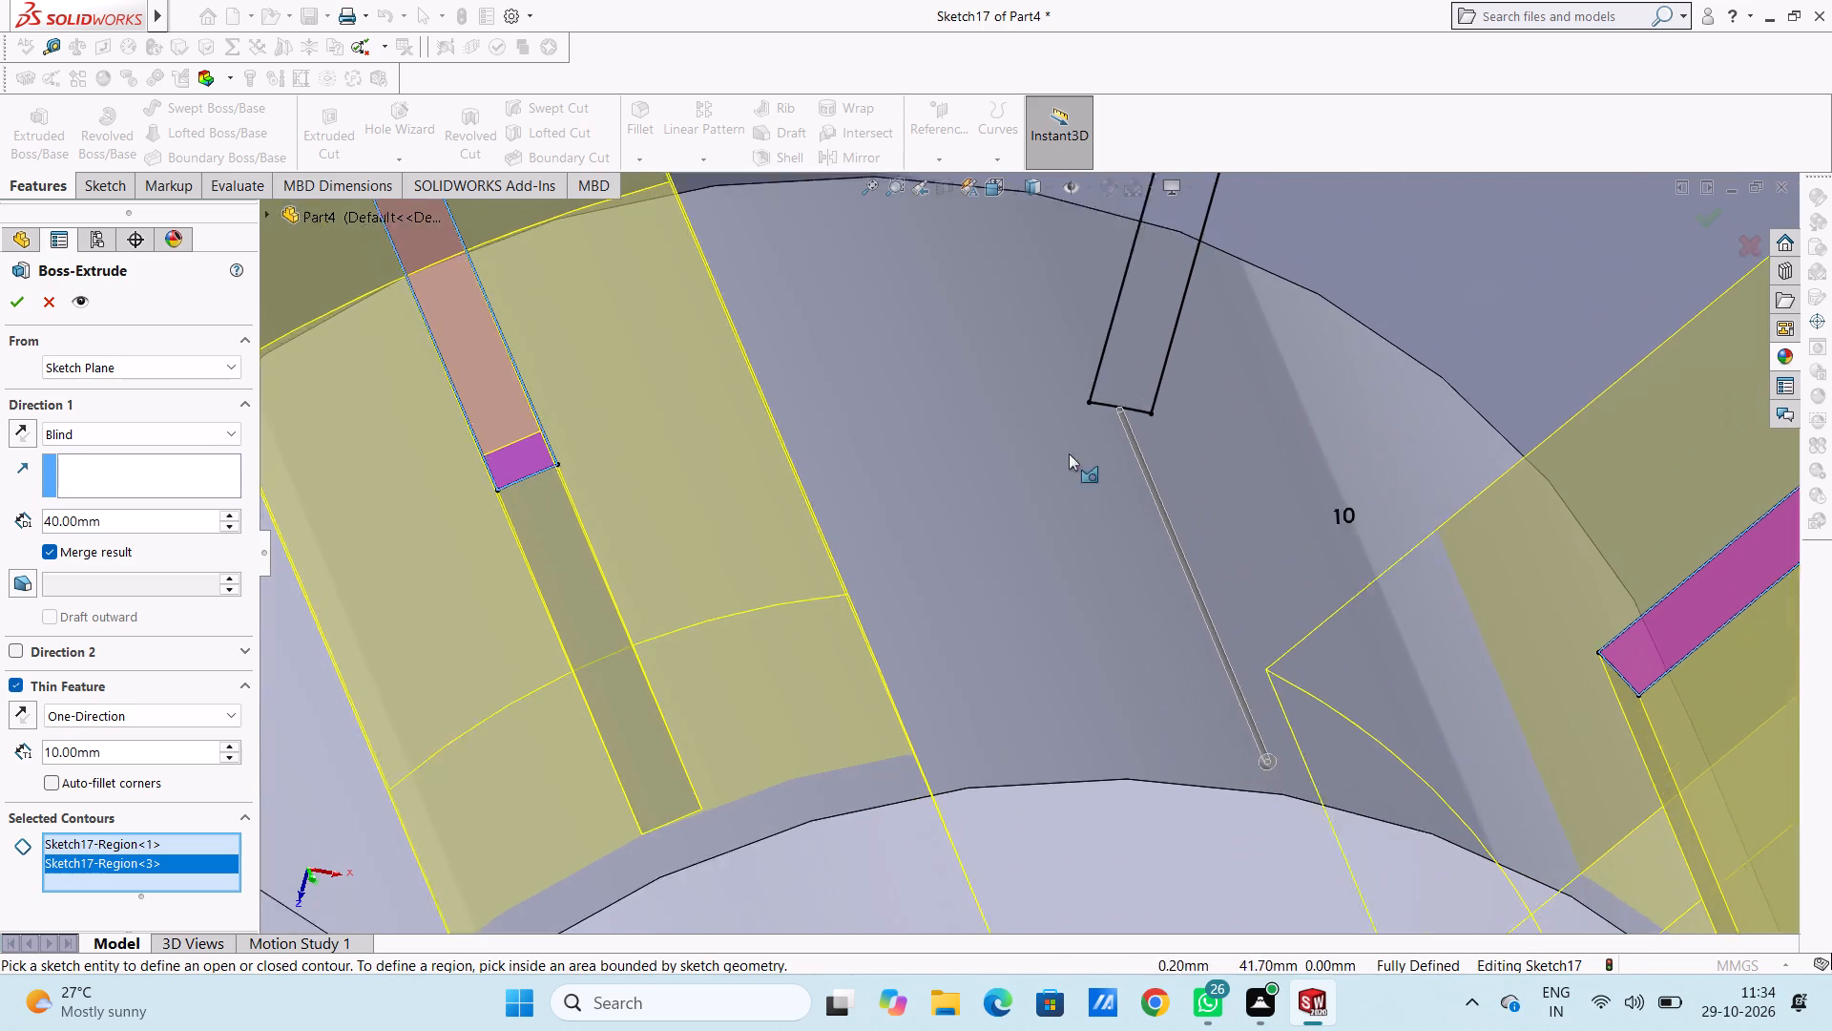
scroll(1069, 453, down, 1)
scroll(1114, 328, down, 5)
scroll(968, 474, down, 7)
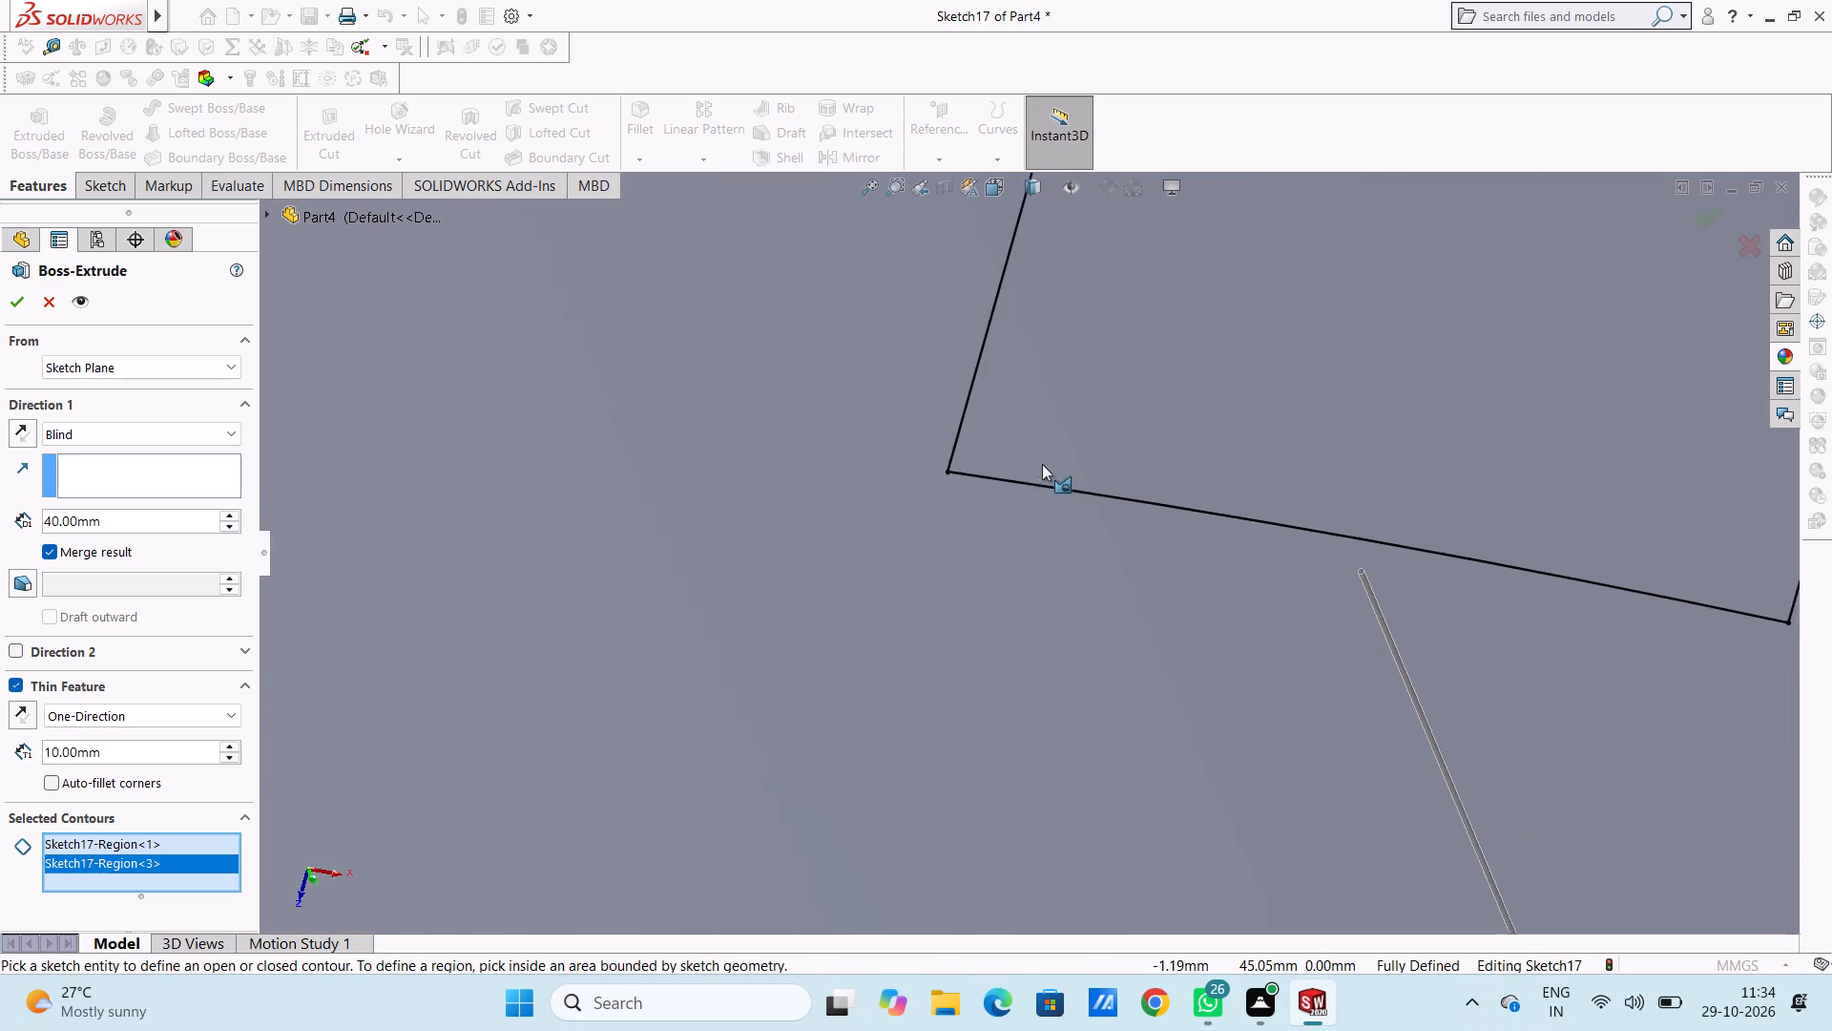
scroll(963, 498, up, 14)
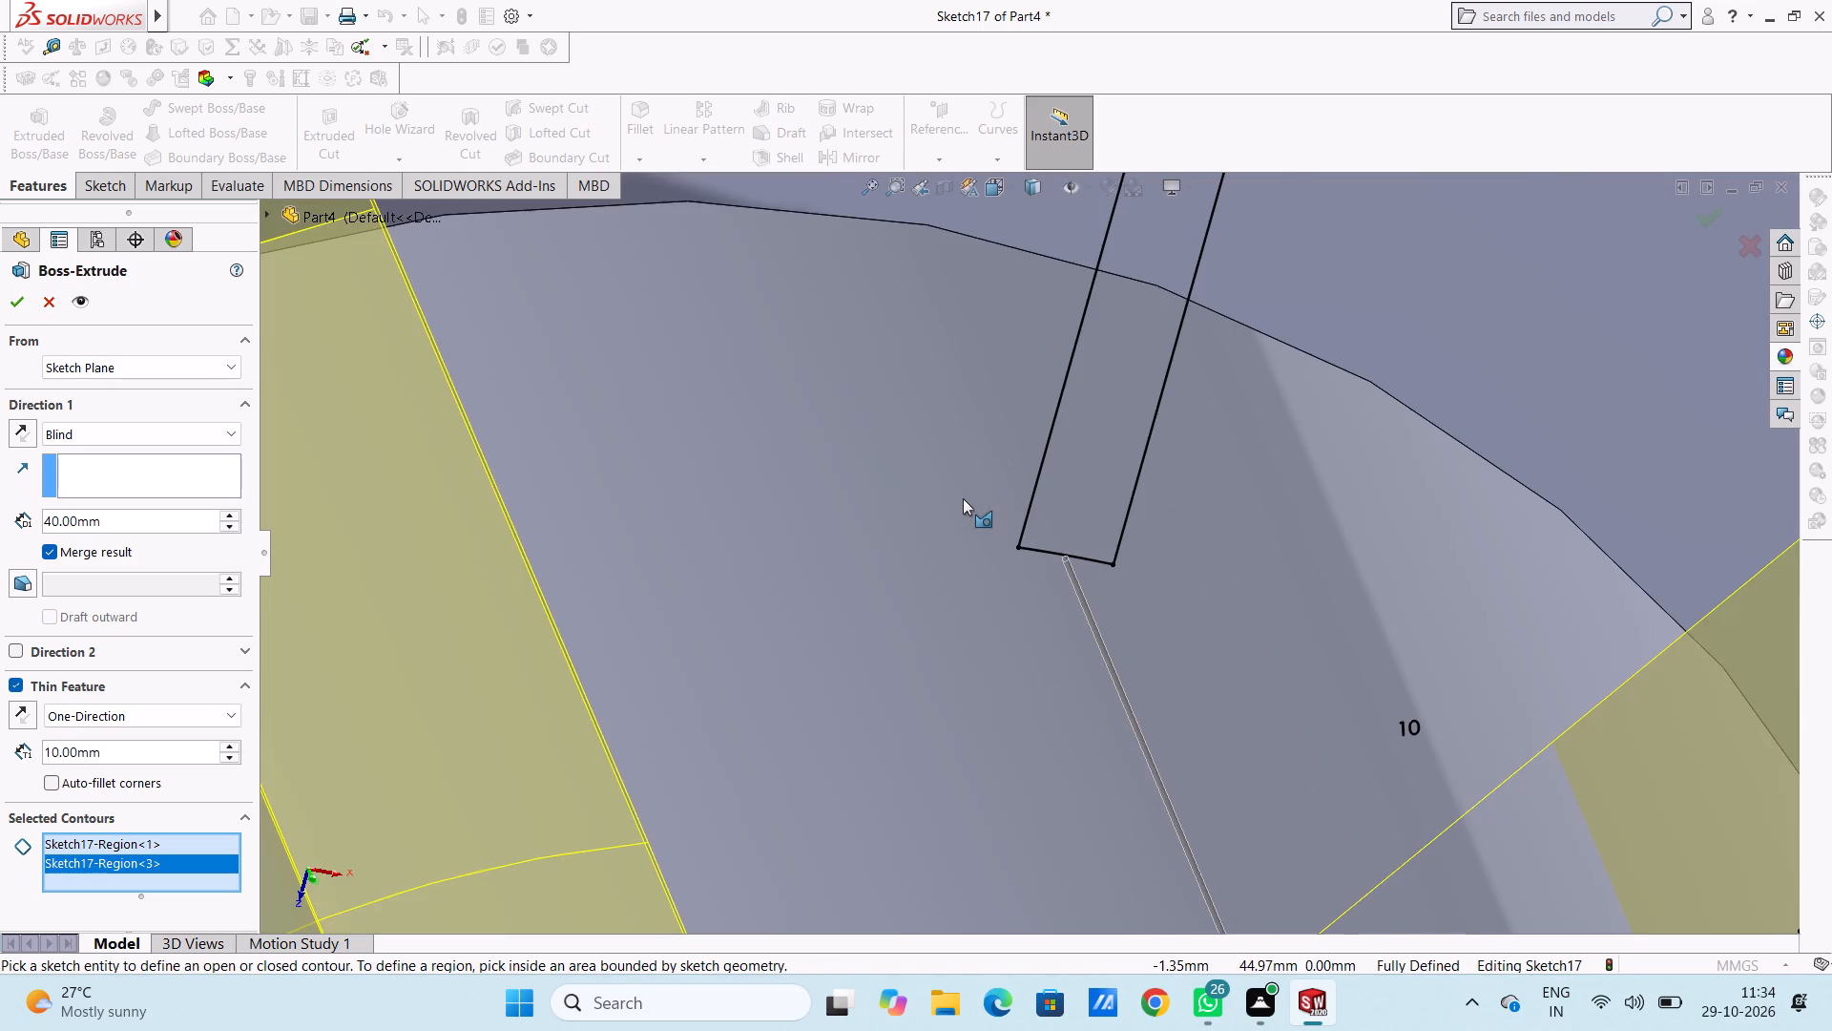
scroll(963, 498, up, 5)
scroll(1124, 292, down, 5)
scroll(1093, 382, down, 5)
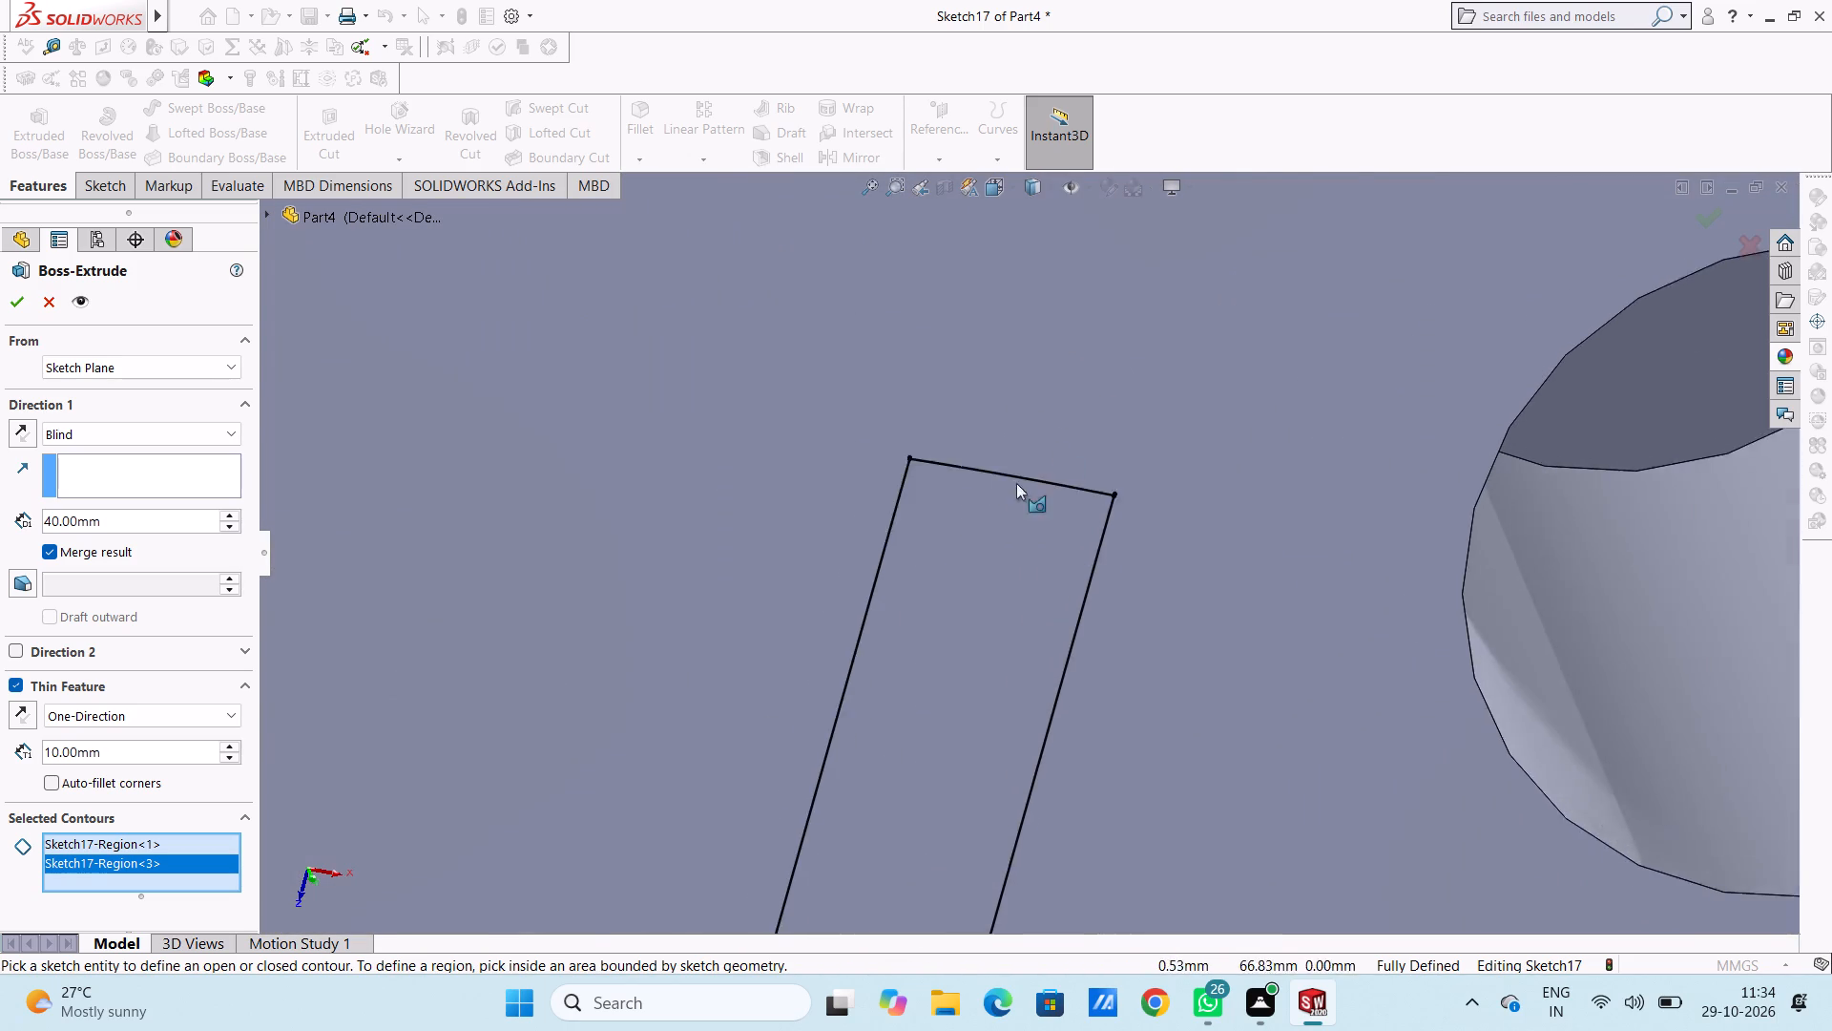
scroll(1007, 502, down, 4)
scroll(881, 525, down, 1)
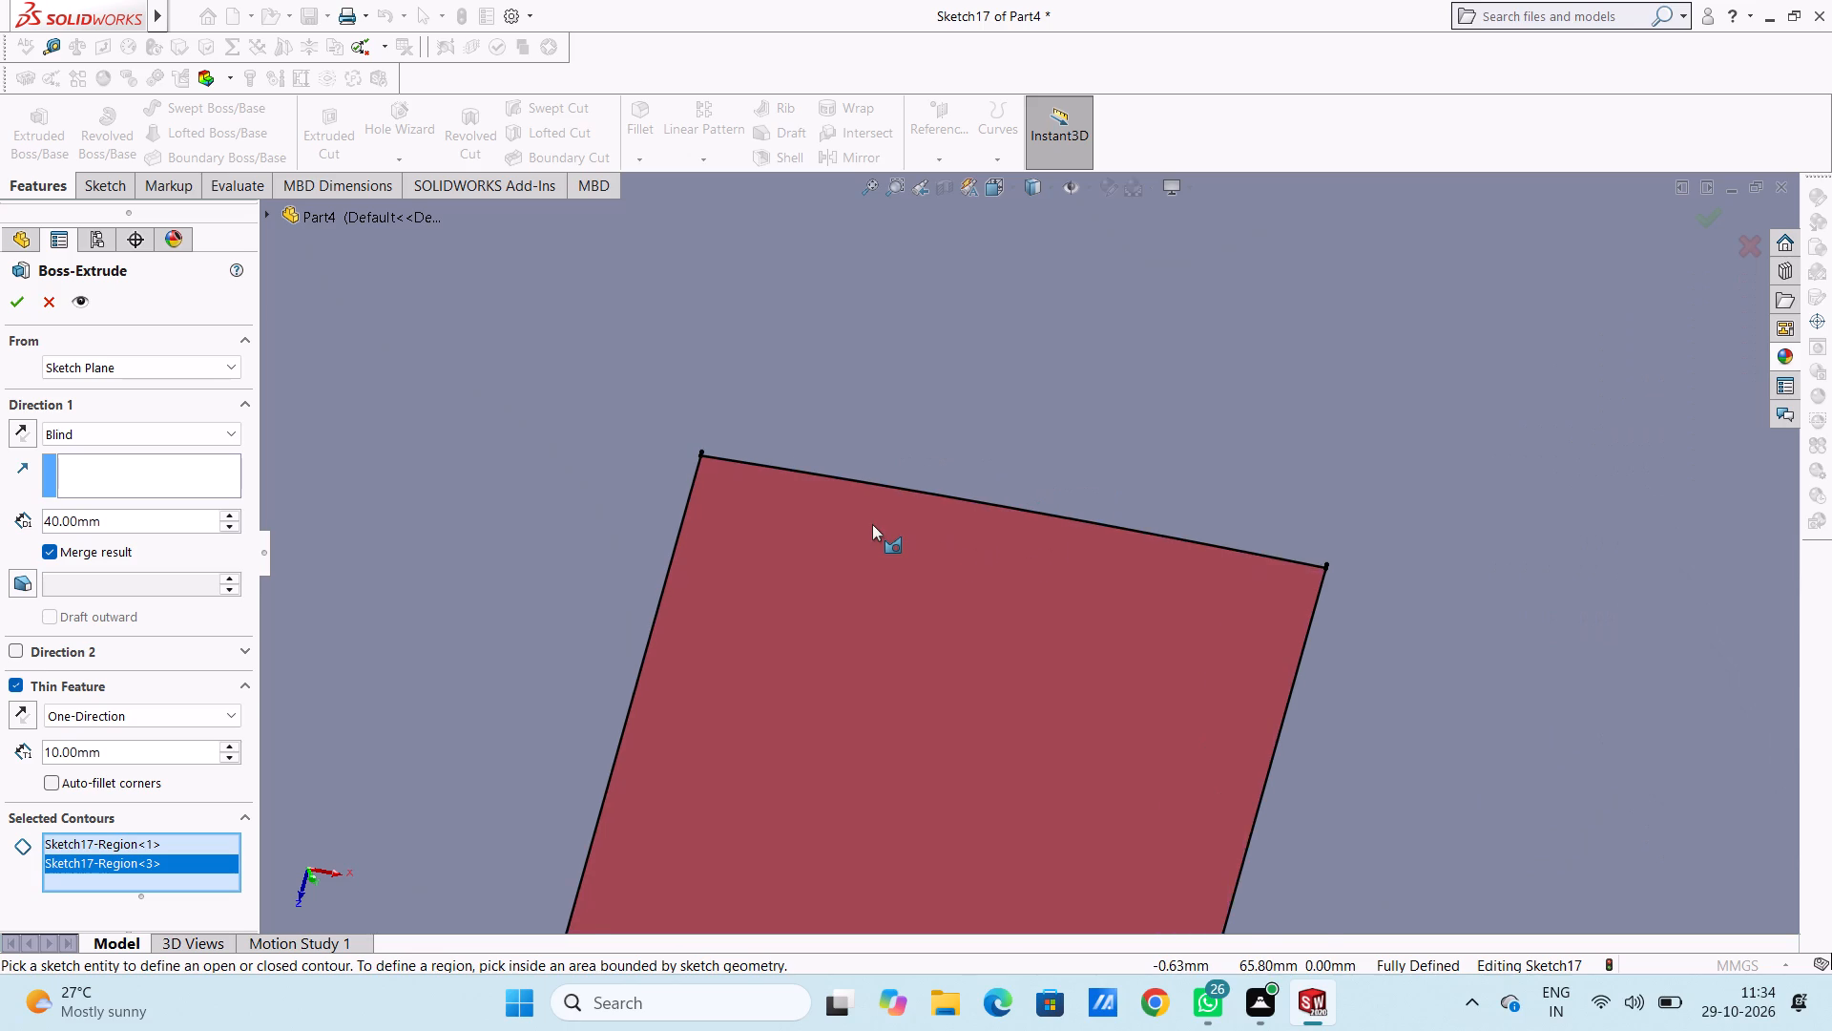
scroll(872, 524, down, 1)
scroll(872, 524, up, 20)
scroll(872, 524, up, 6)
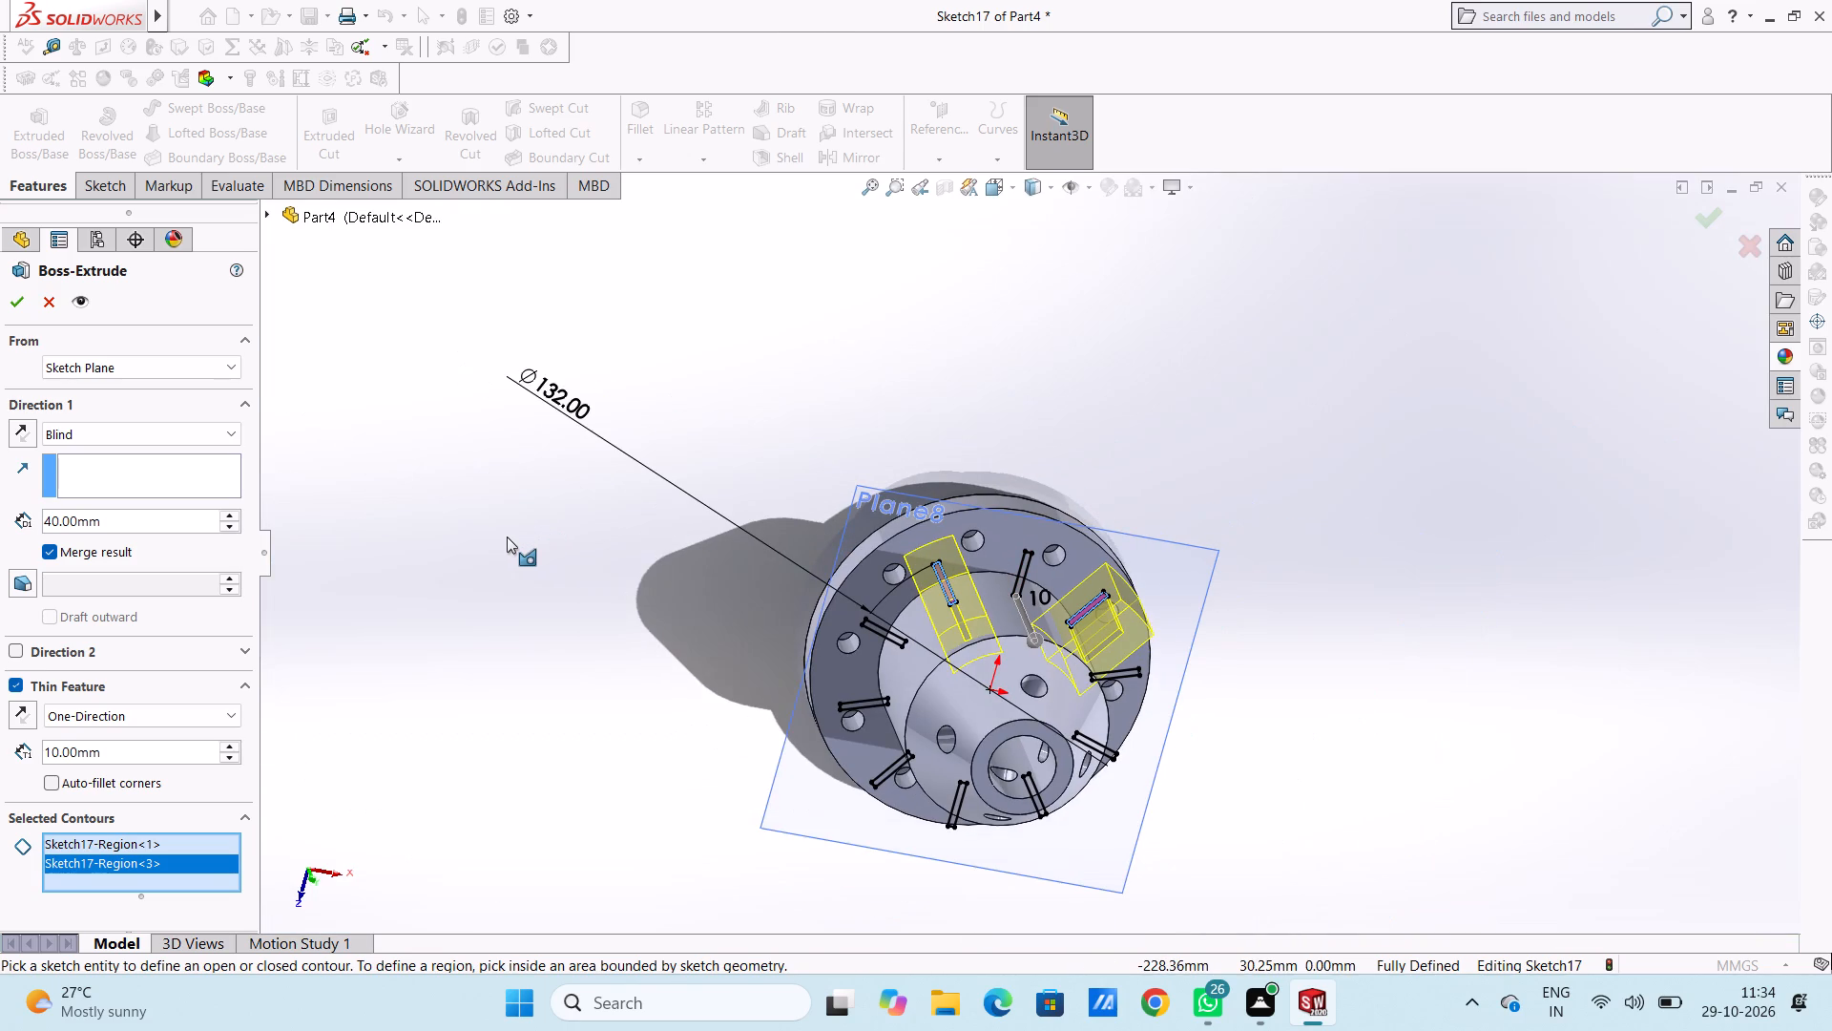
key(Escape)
Trim the two side-line stubs that overshoot the outer arc at the end of the rib on the positive Y axis.
scroll(991, 602, down, 1)
middle_drag(980, 588, 955, 487)
scroll(972, 507, up, 1)
scroll(1028, 607, down, 5)
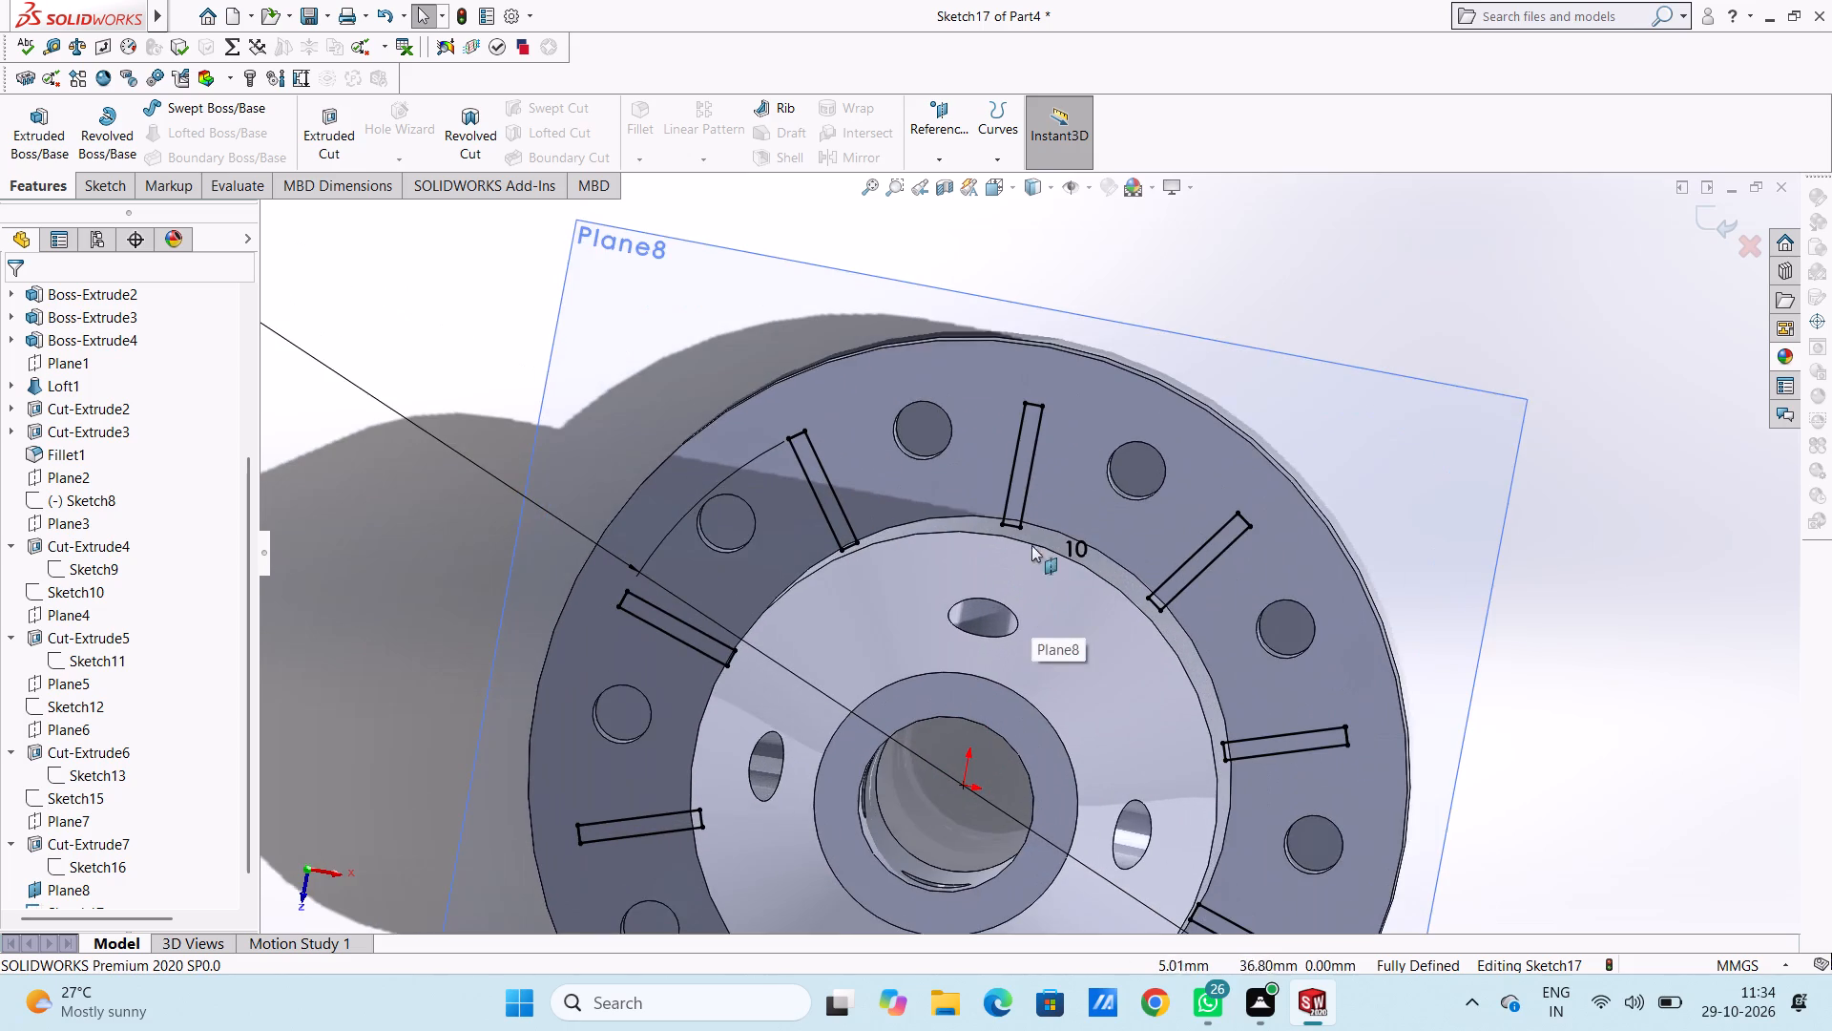
scroll(1005, 423, down, 6)
scroll(1162, 448, down, 4)
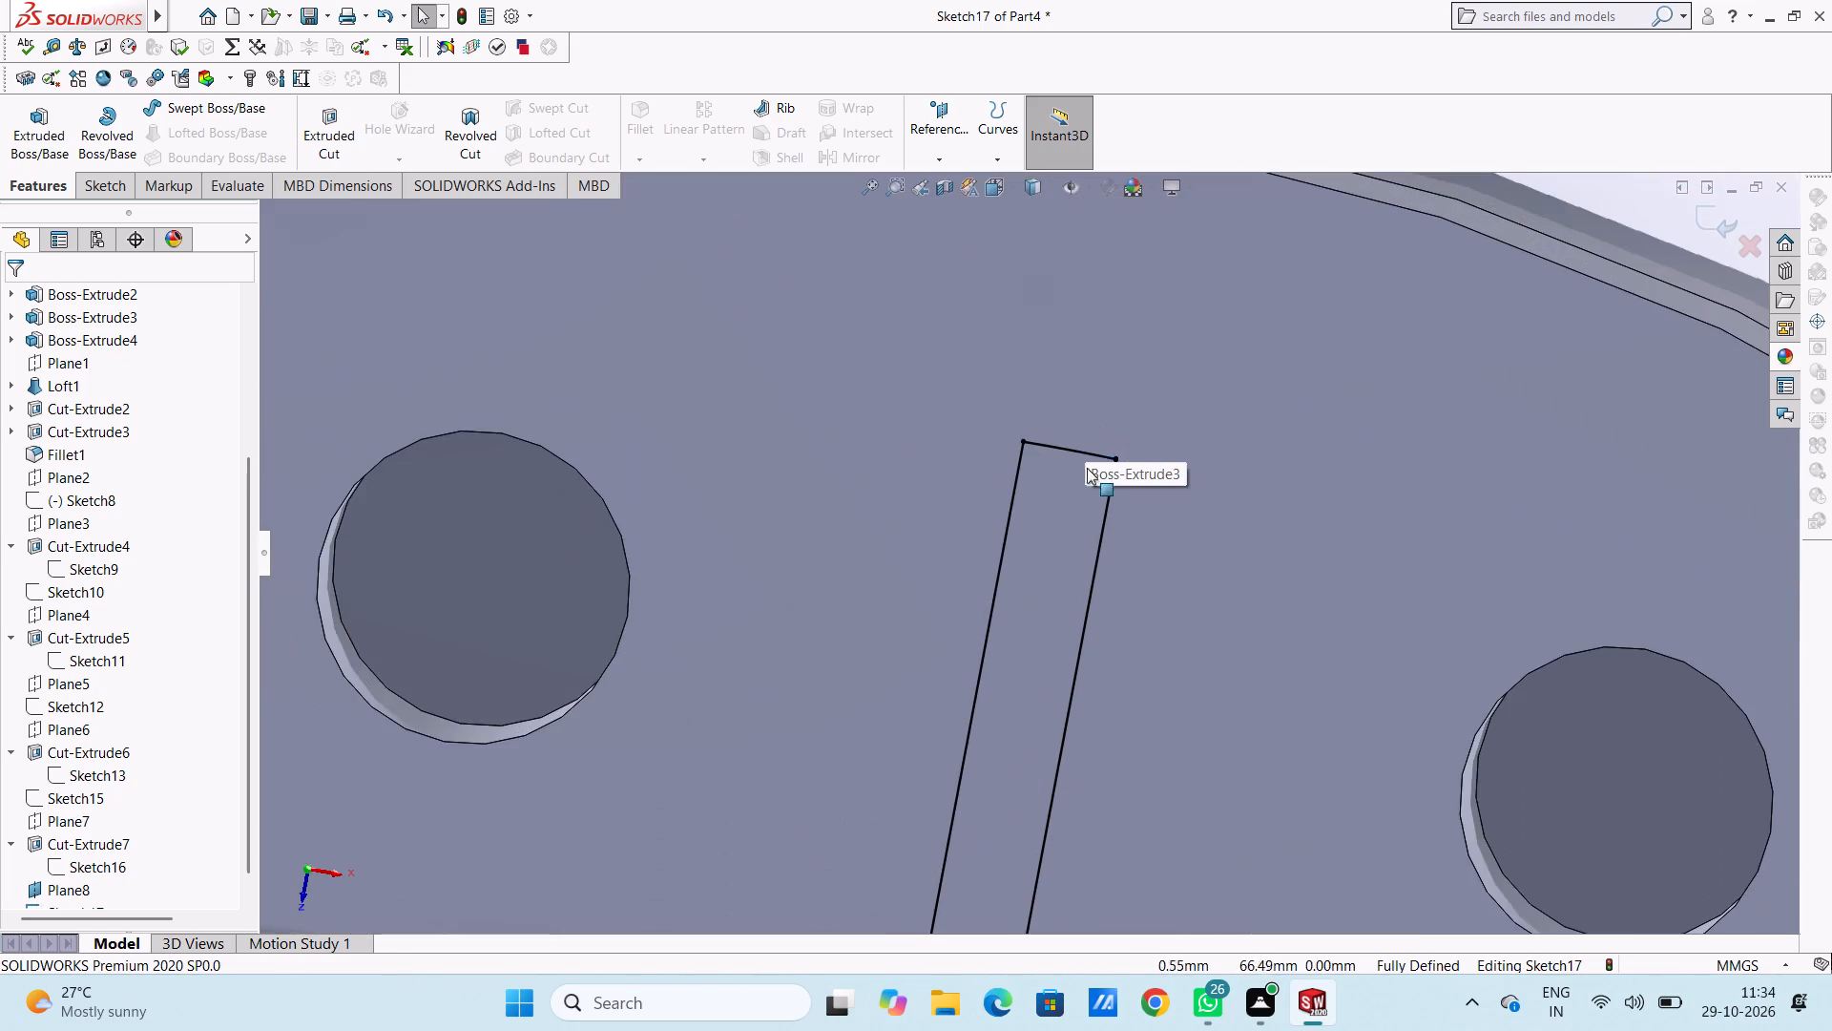
scroll(1087, 468, down, 7)
scroll(907, 468, down, 3)
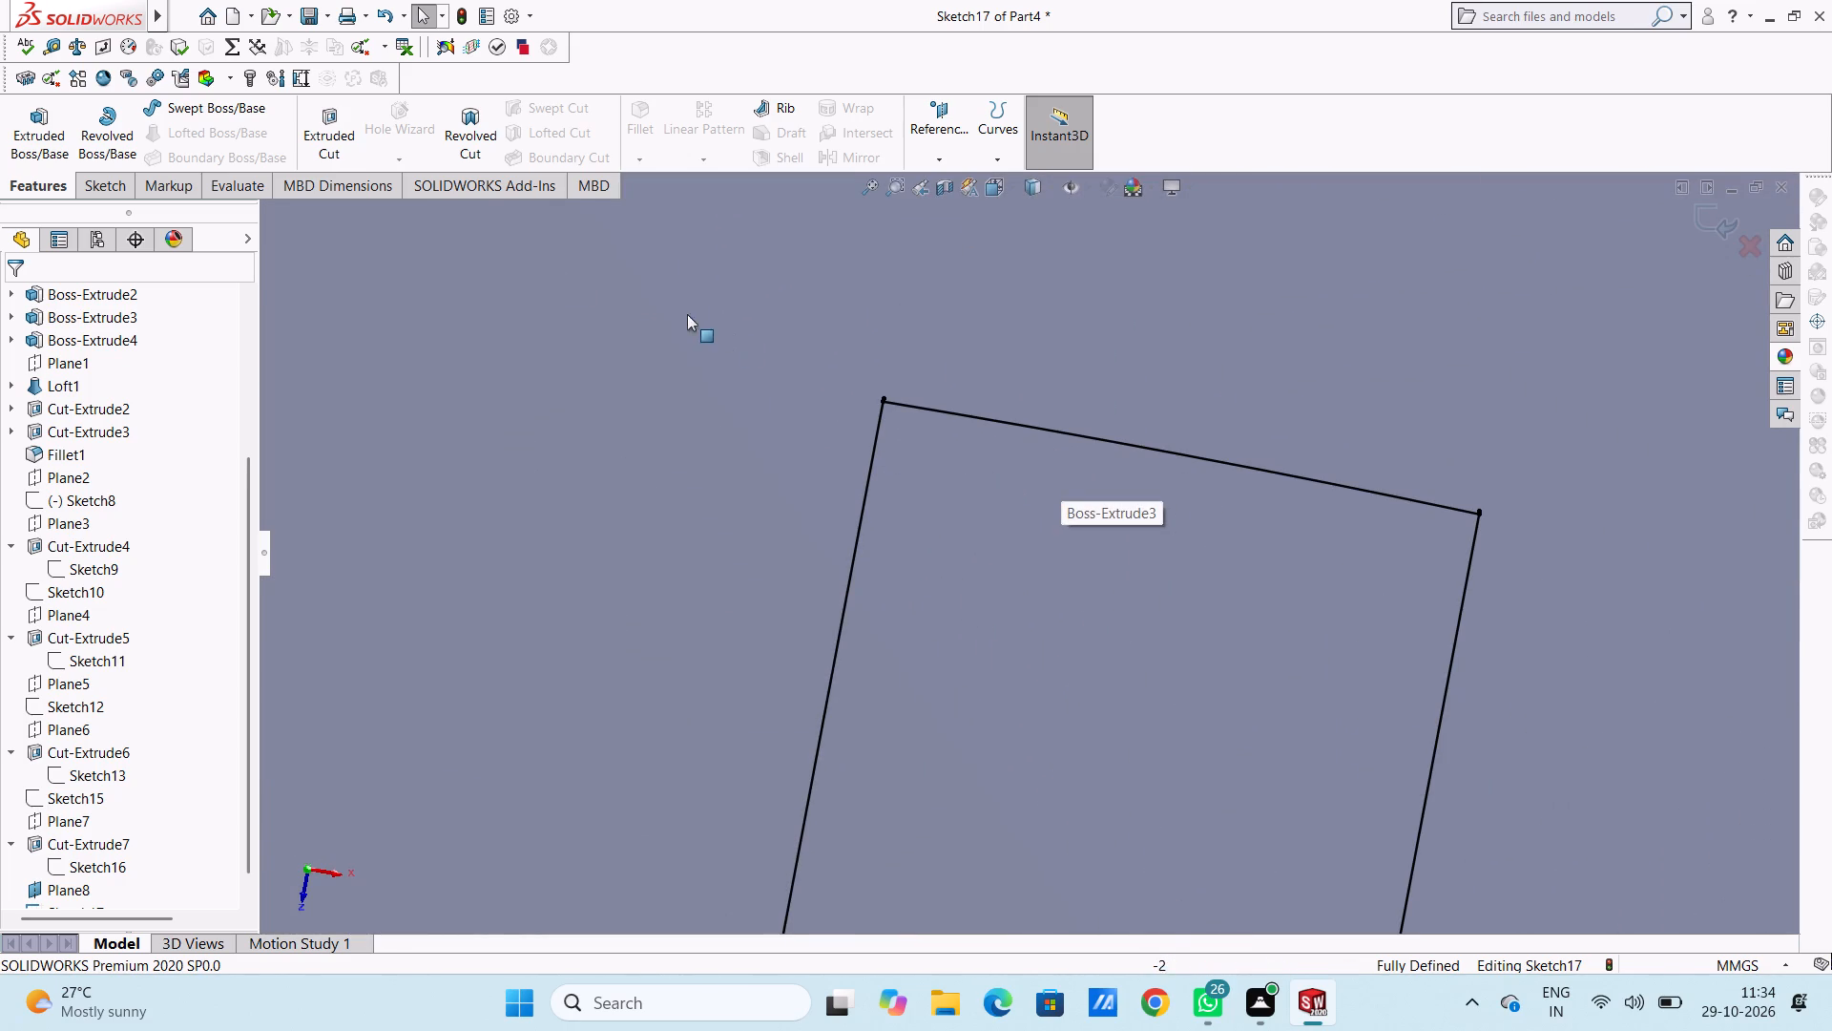
click(97, 196)
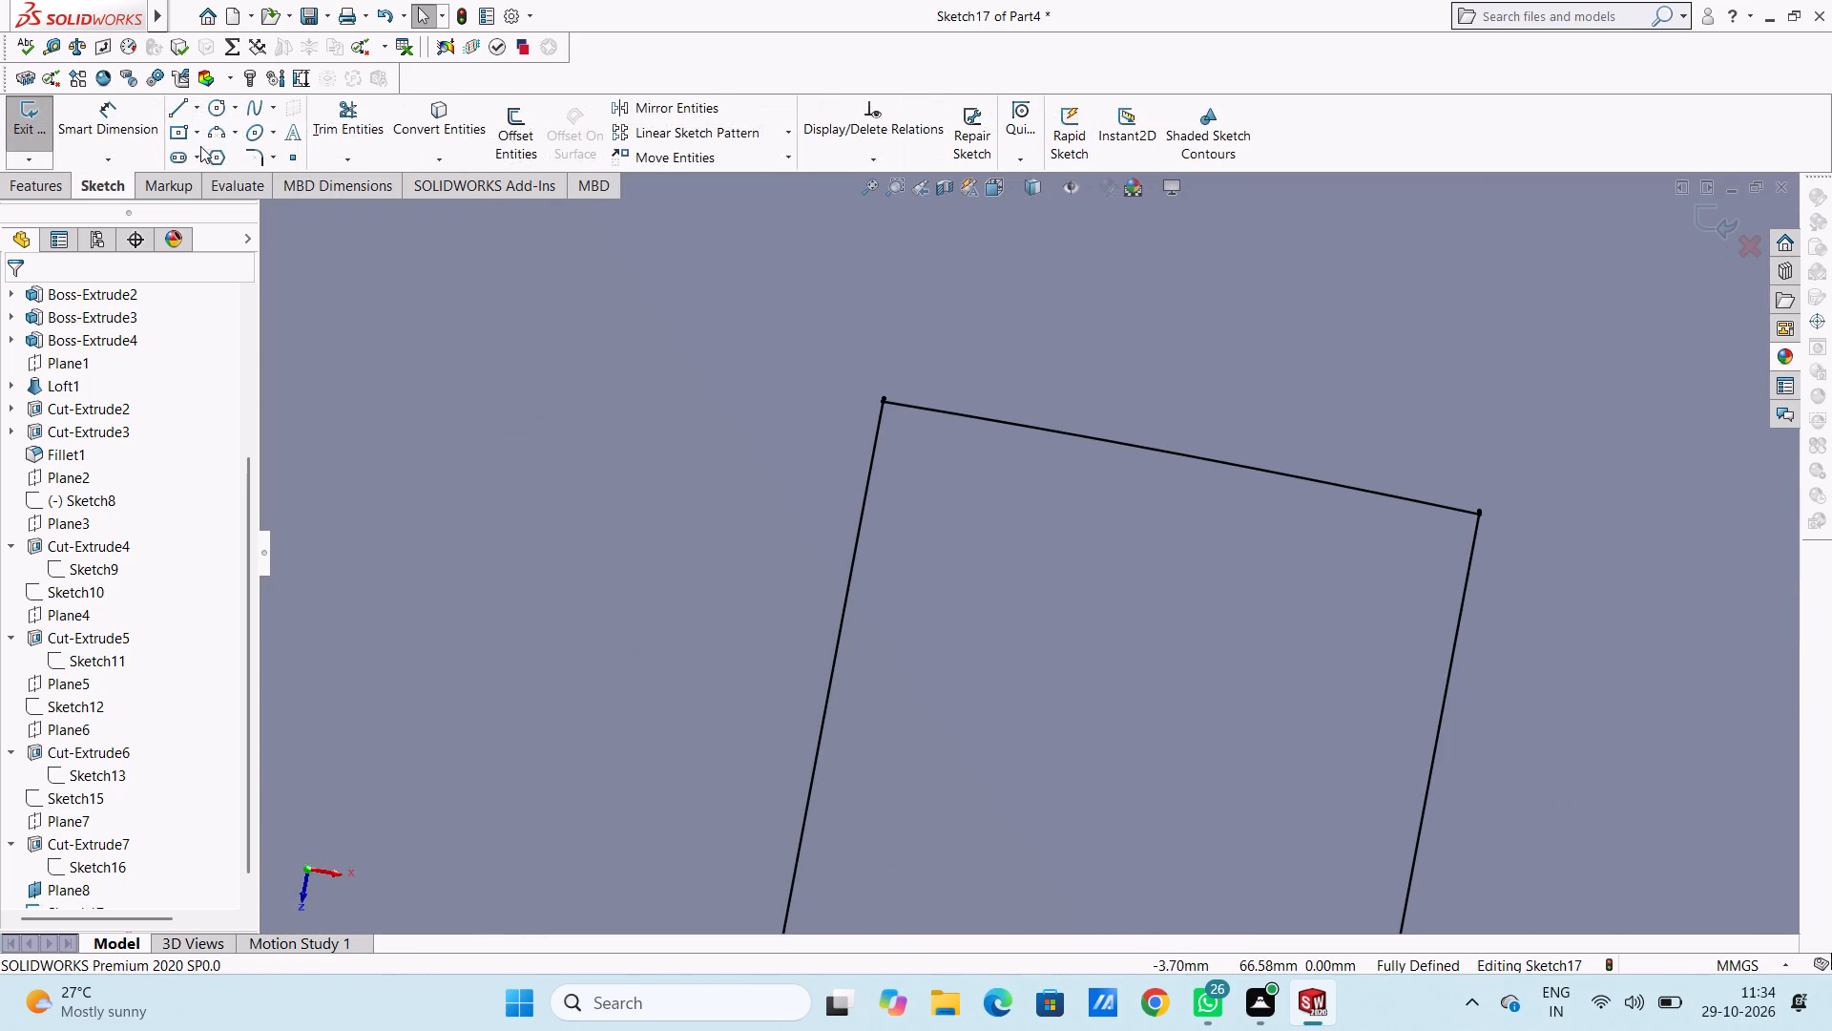
click(343, 116)
scroll(1122, 461, down, 3)
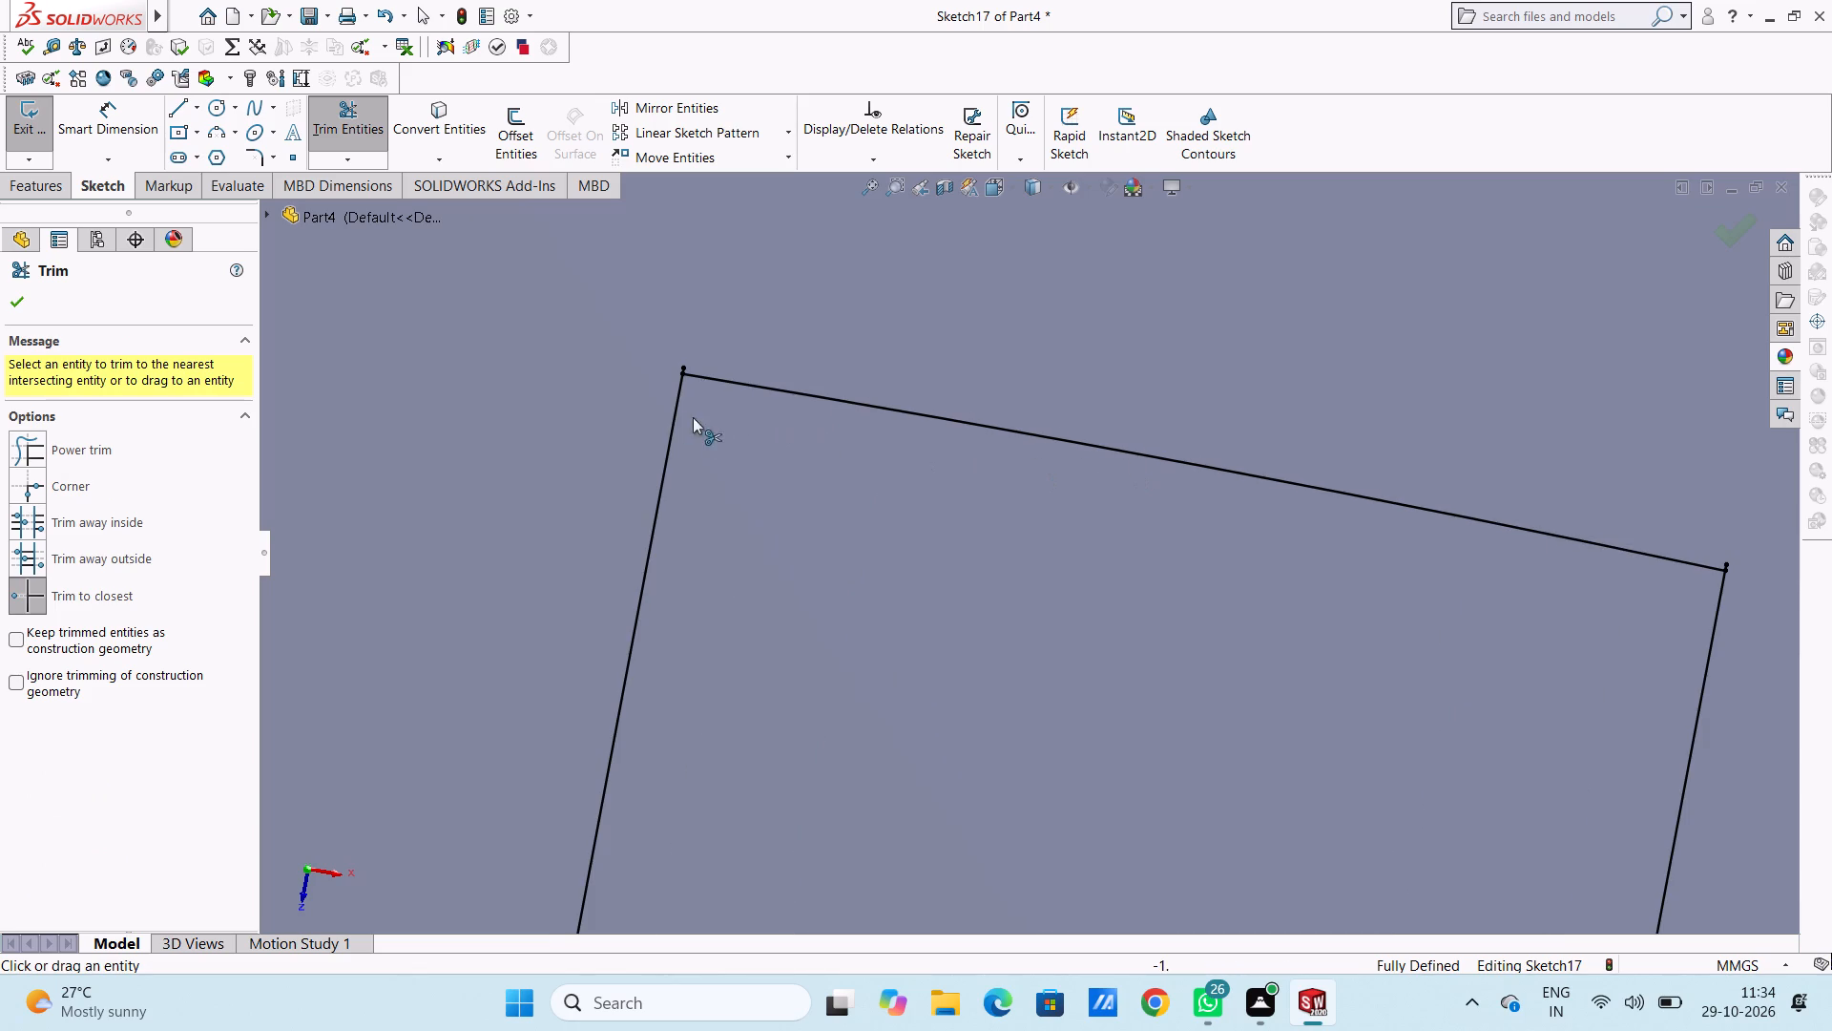
click(686, 363)
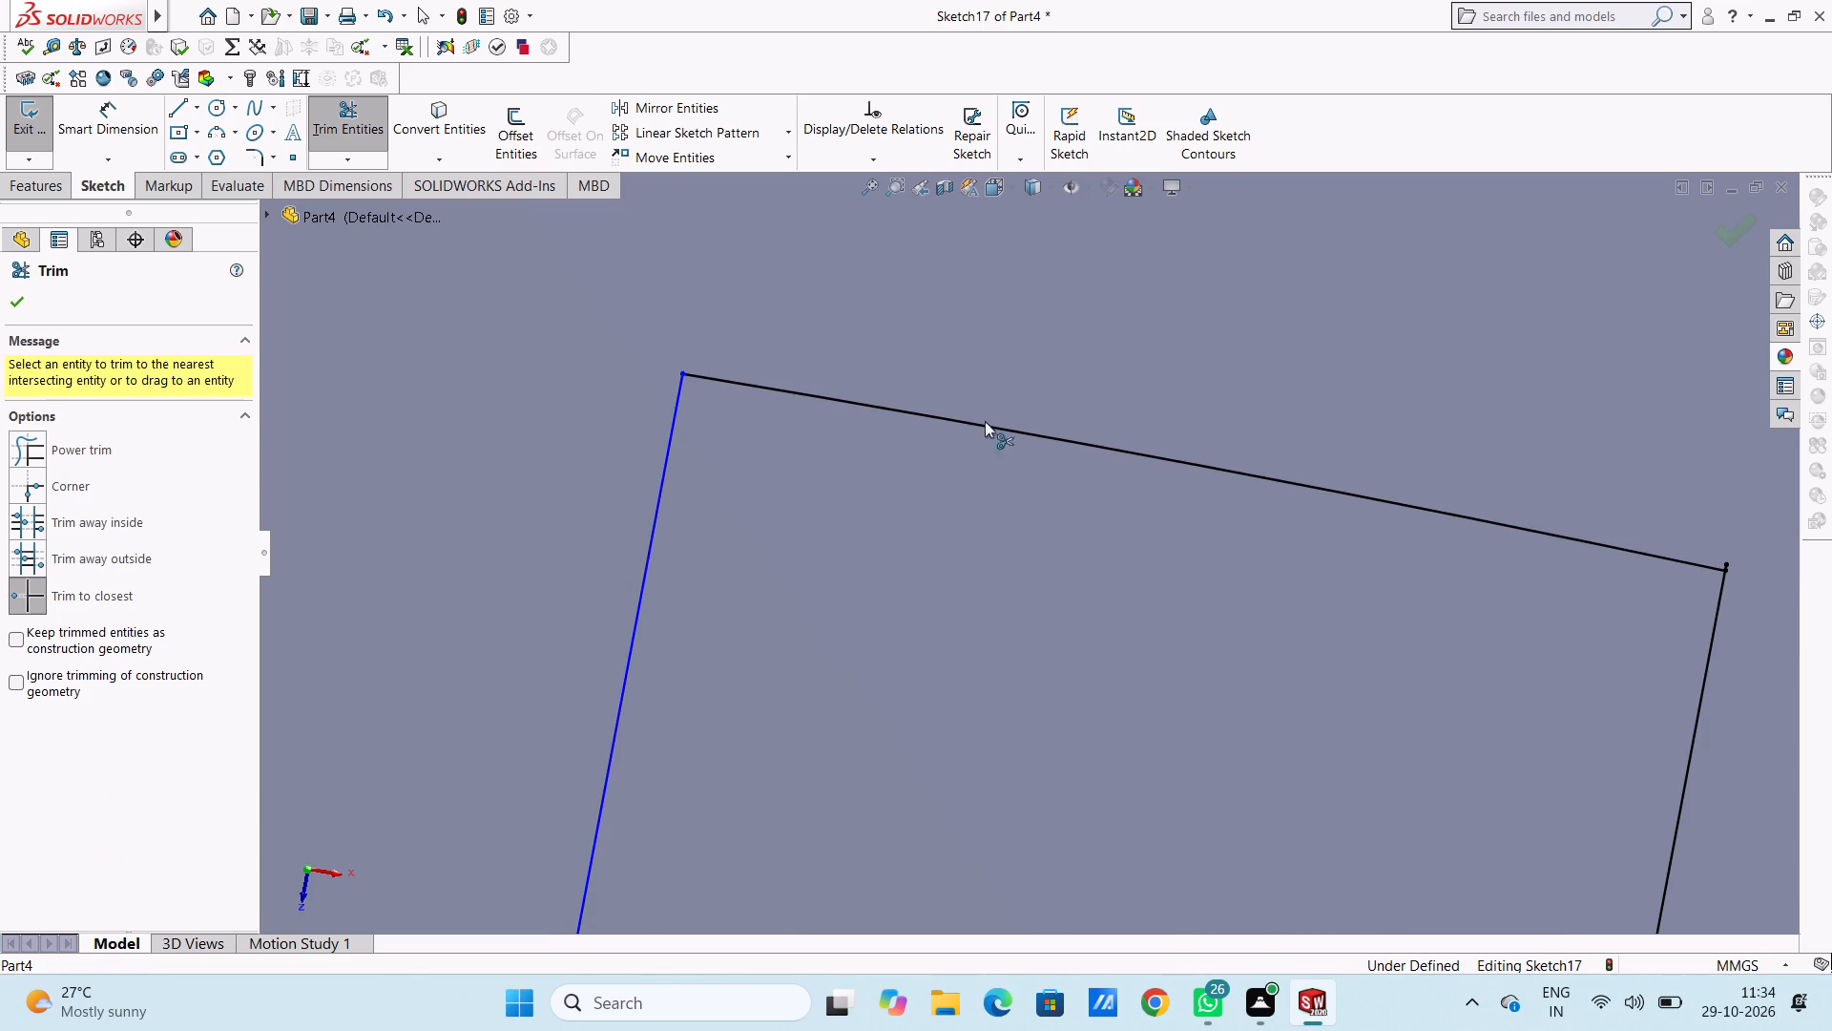
scroll(1197, 450, up, 6)
scroll(1343, 620, down, 6)
scroll(1031, 430, down, 4)
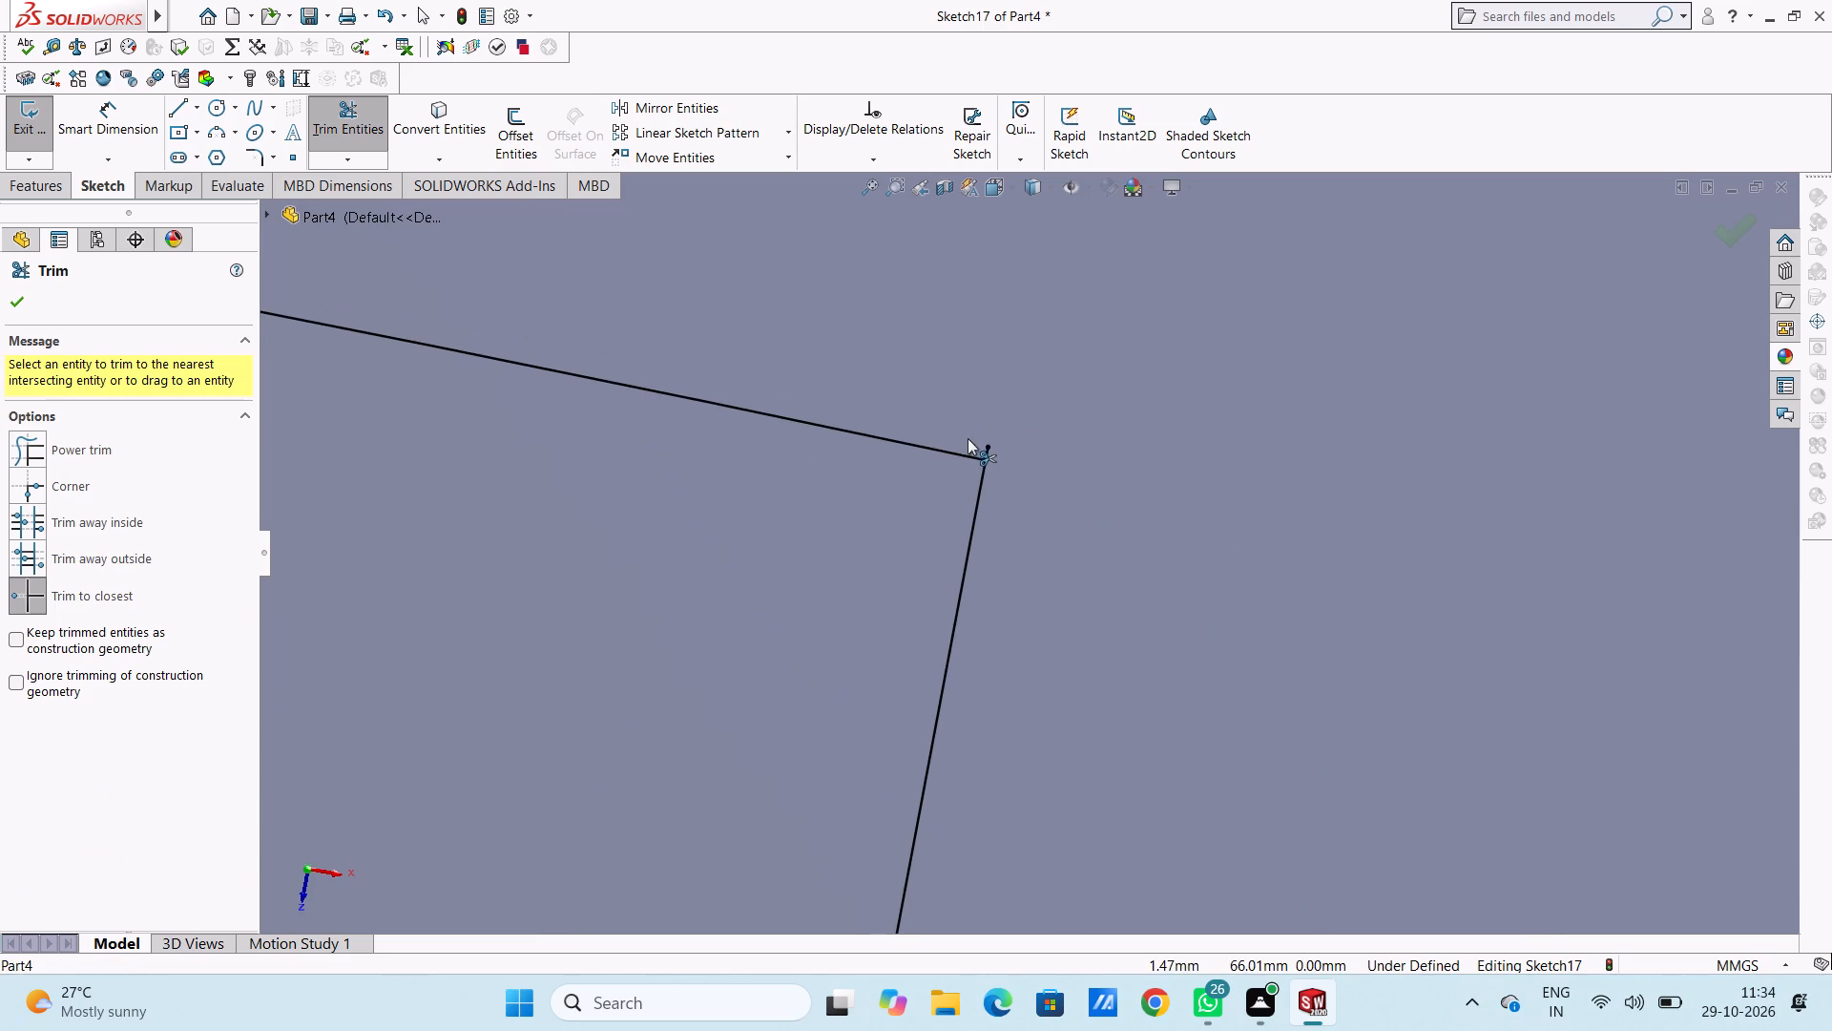
click(989, 452)
Trim both side-line stubs beyond the outer end arc of the next rib clockwise, on the upper positive-X side.
scroll(1065, 572, up, 13)
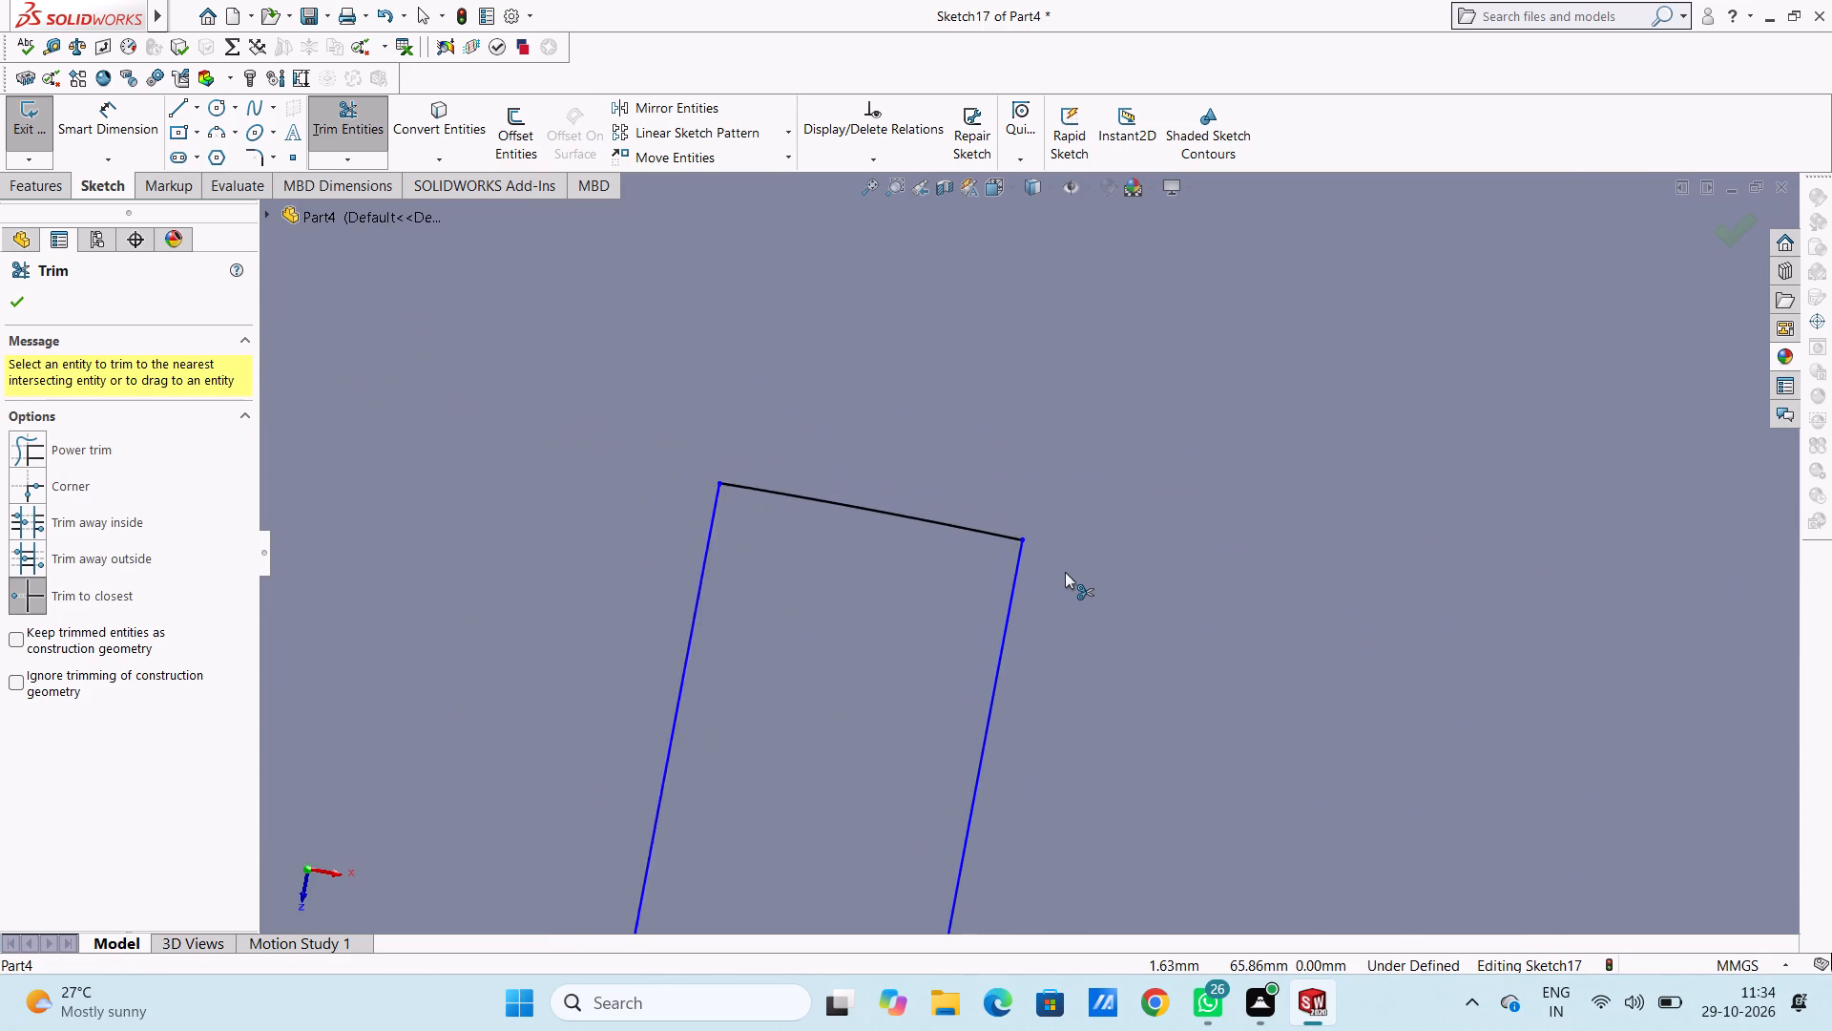
scroll(1065, 572, up, 7)
scroll(1150, 709, up, 3)
scroll(1228, 830, down, 1)
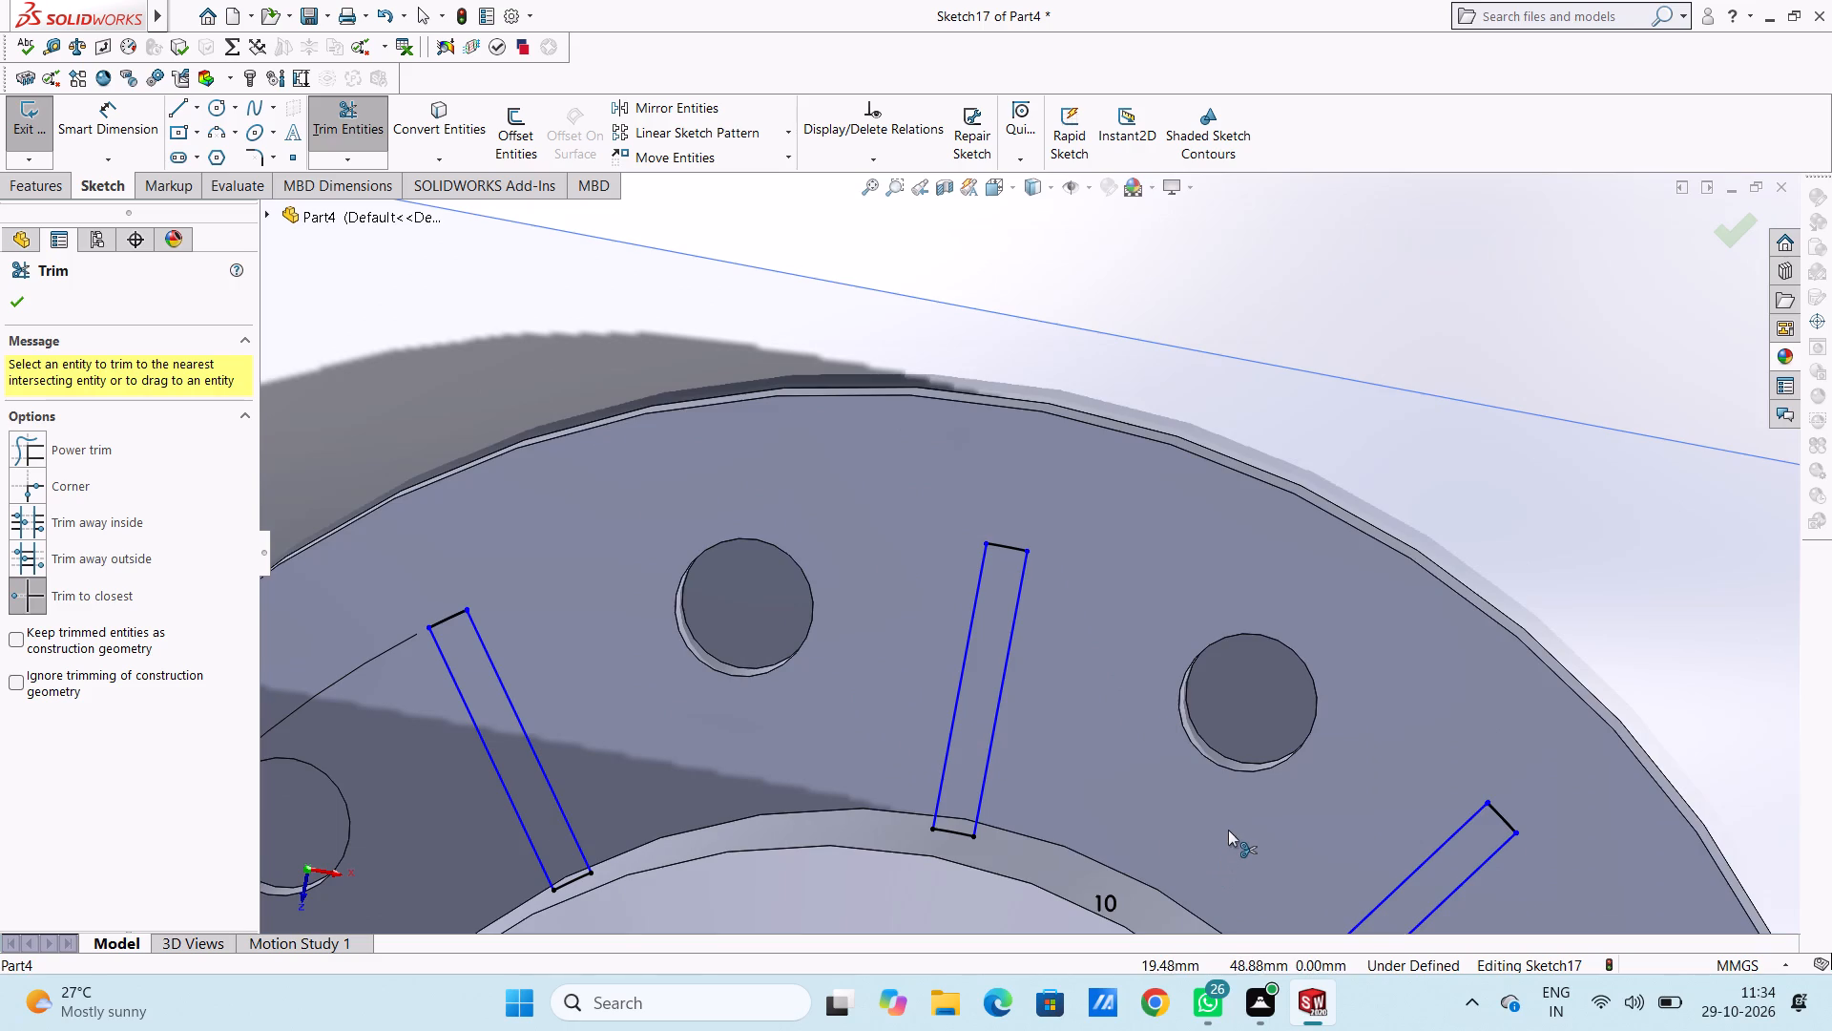
scroll(1228, 830, down, 1)
scroll(1415, 798, down, 3)
scroll(1411, 776, up, 1)
middle_drag(1399, 767, 1362, 678)
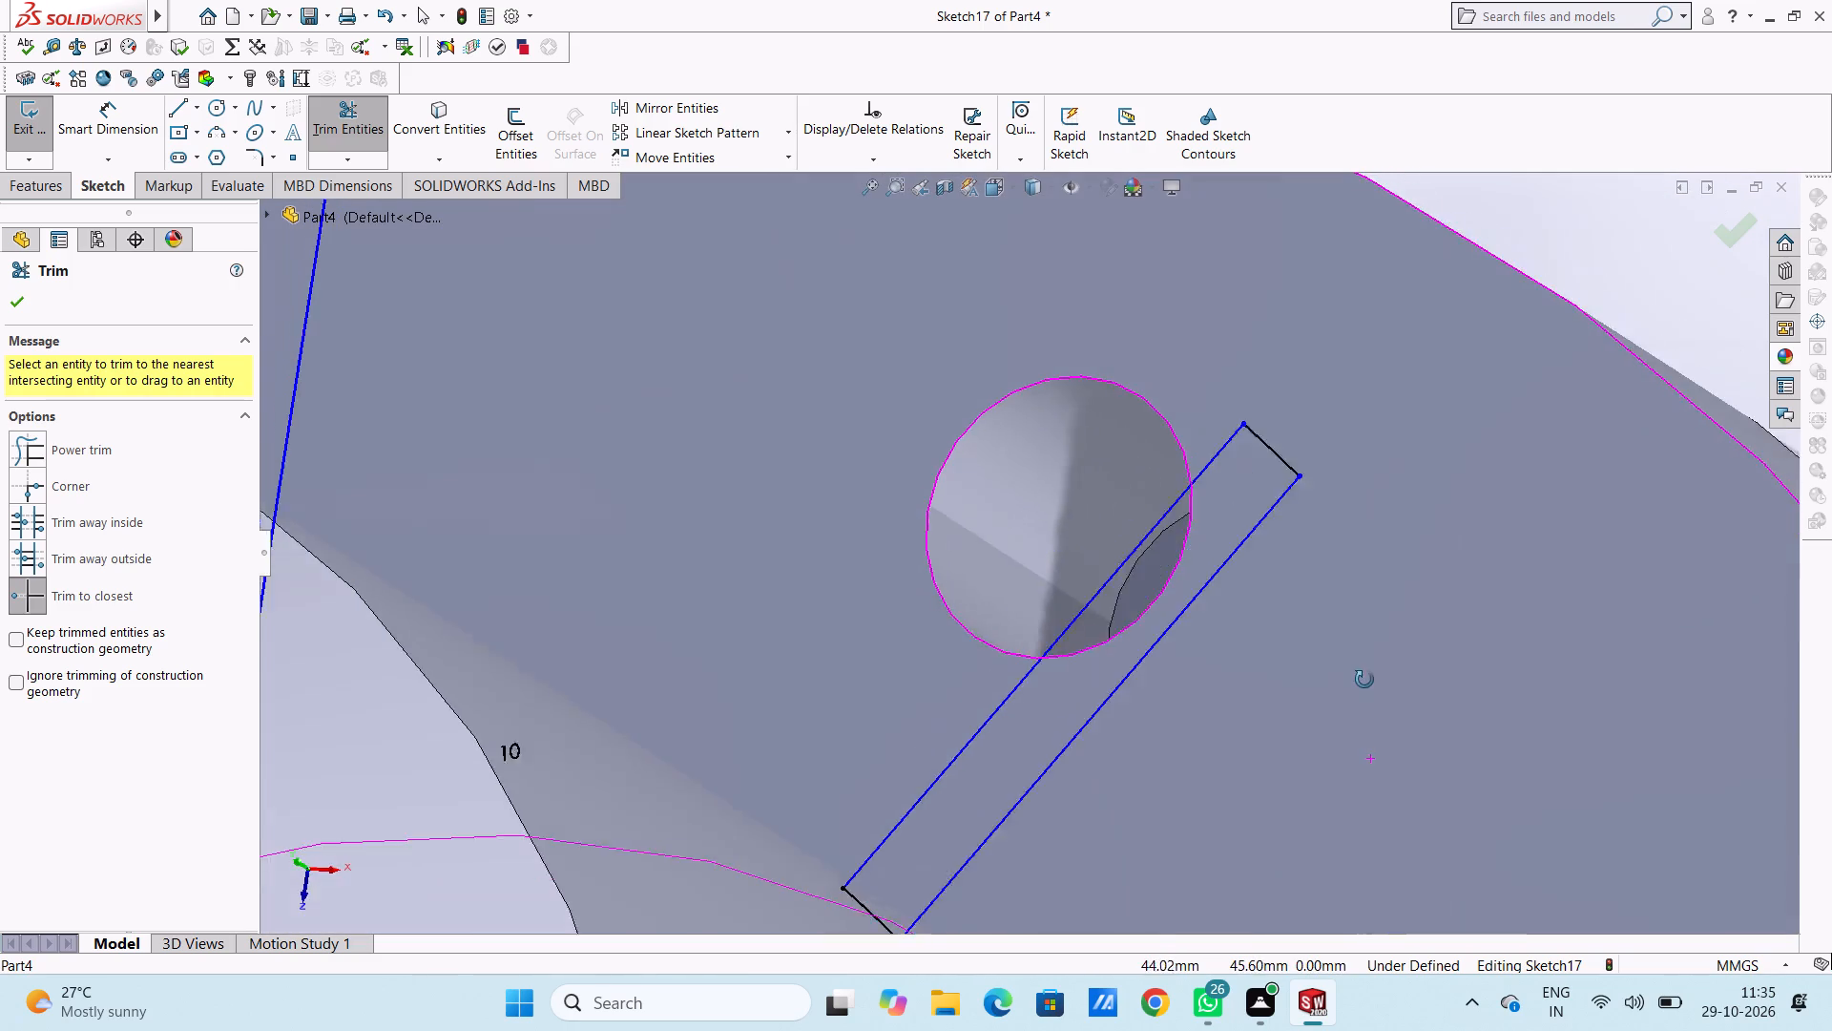
middle_drag(1365, 681, 1381, 704)
scroll(1432, 583, down, 4)
scroll(1086, 386, down, 4)
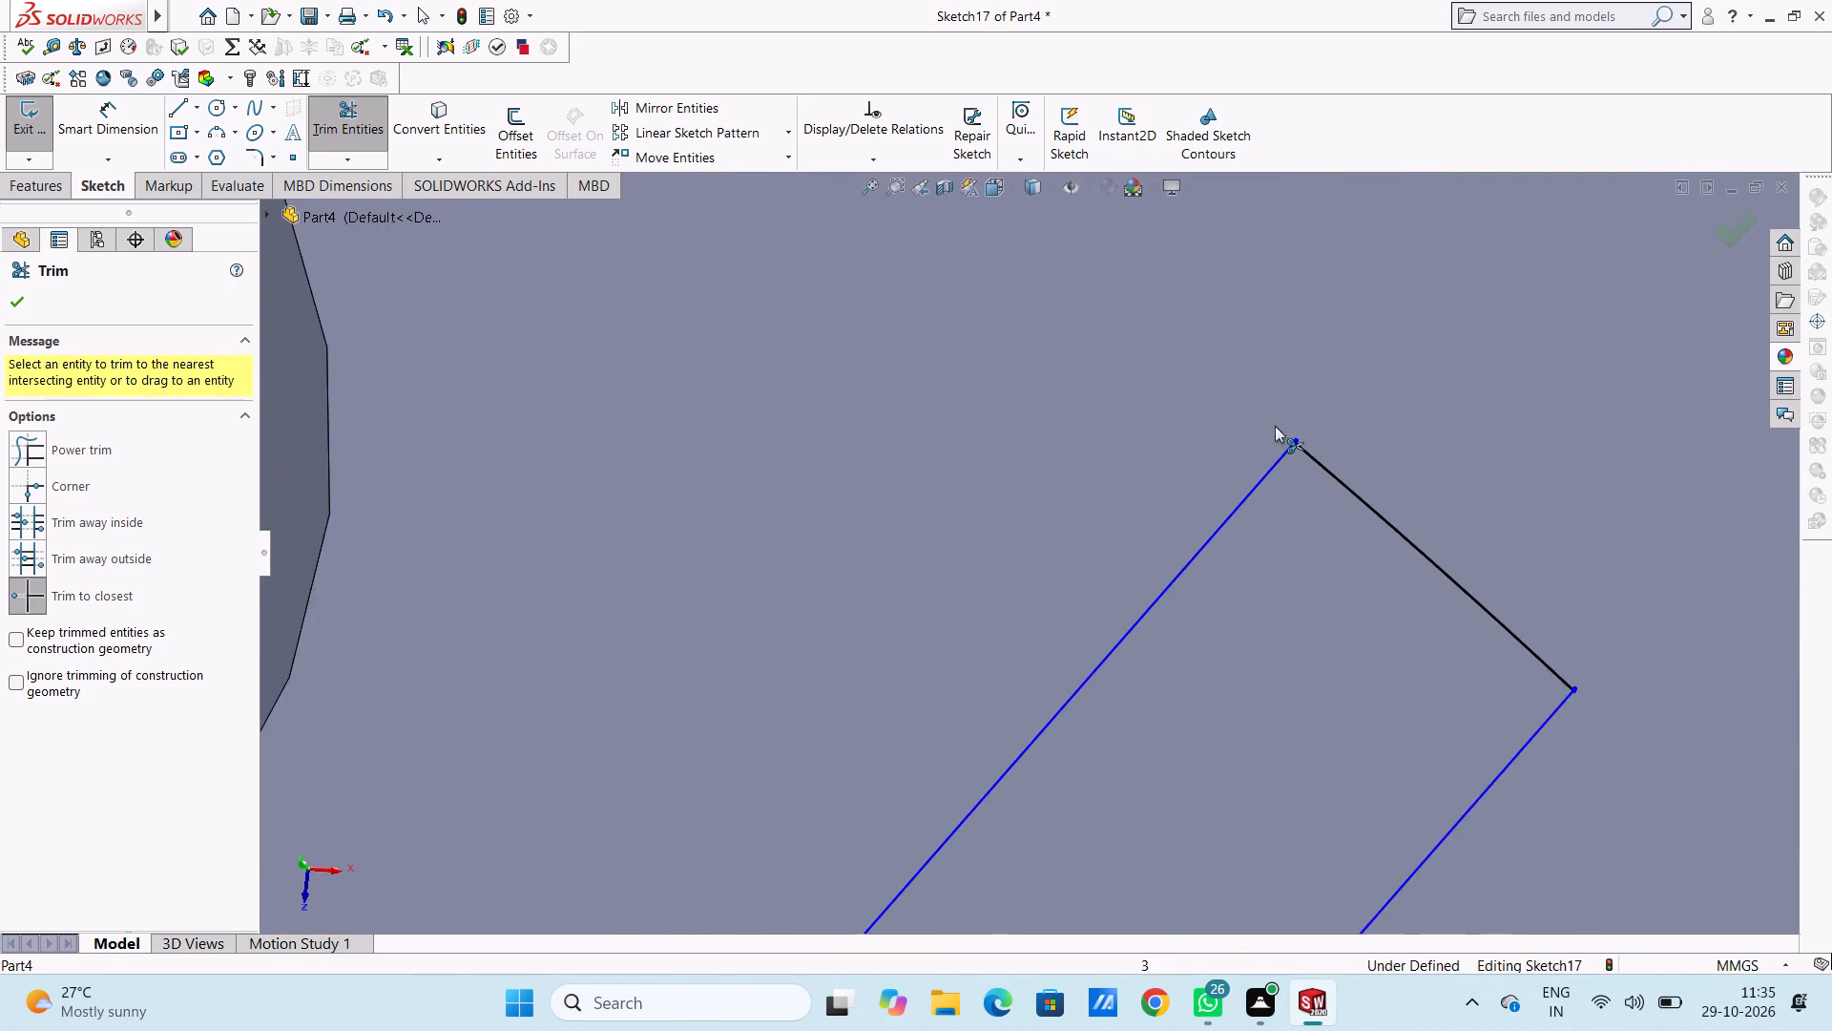
scroll(1305, 431, down, 4)
scroll(1209, 485, down, 2)
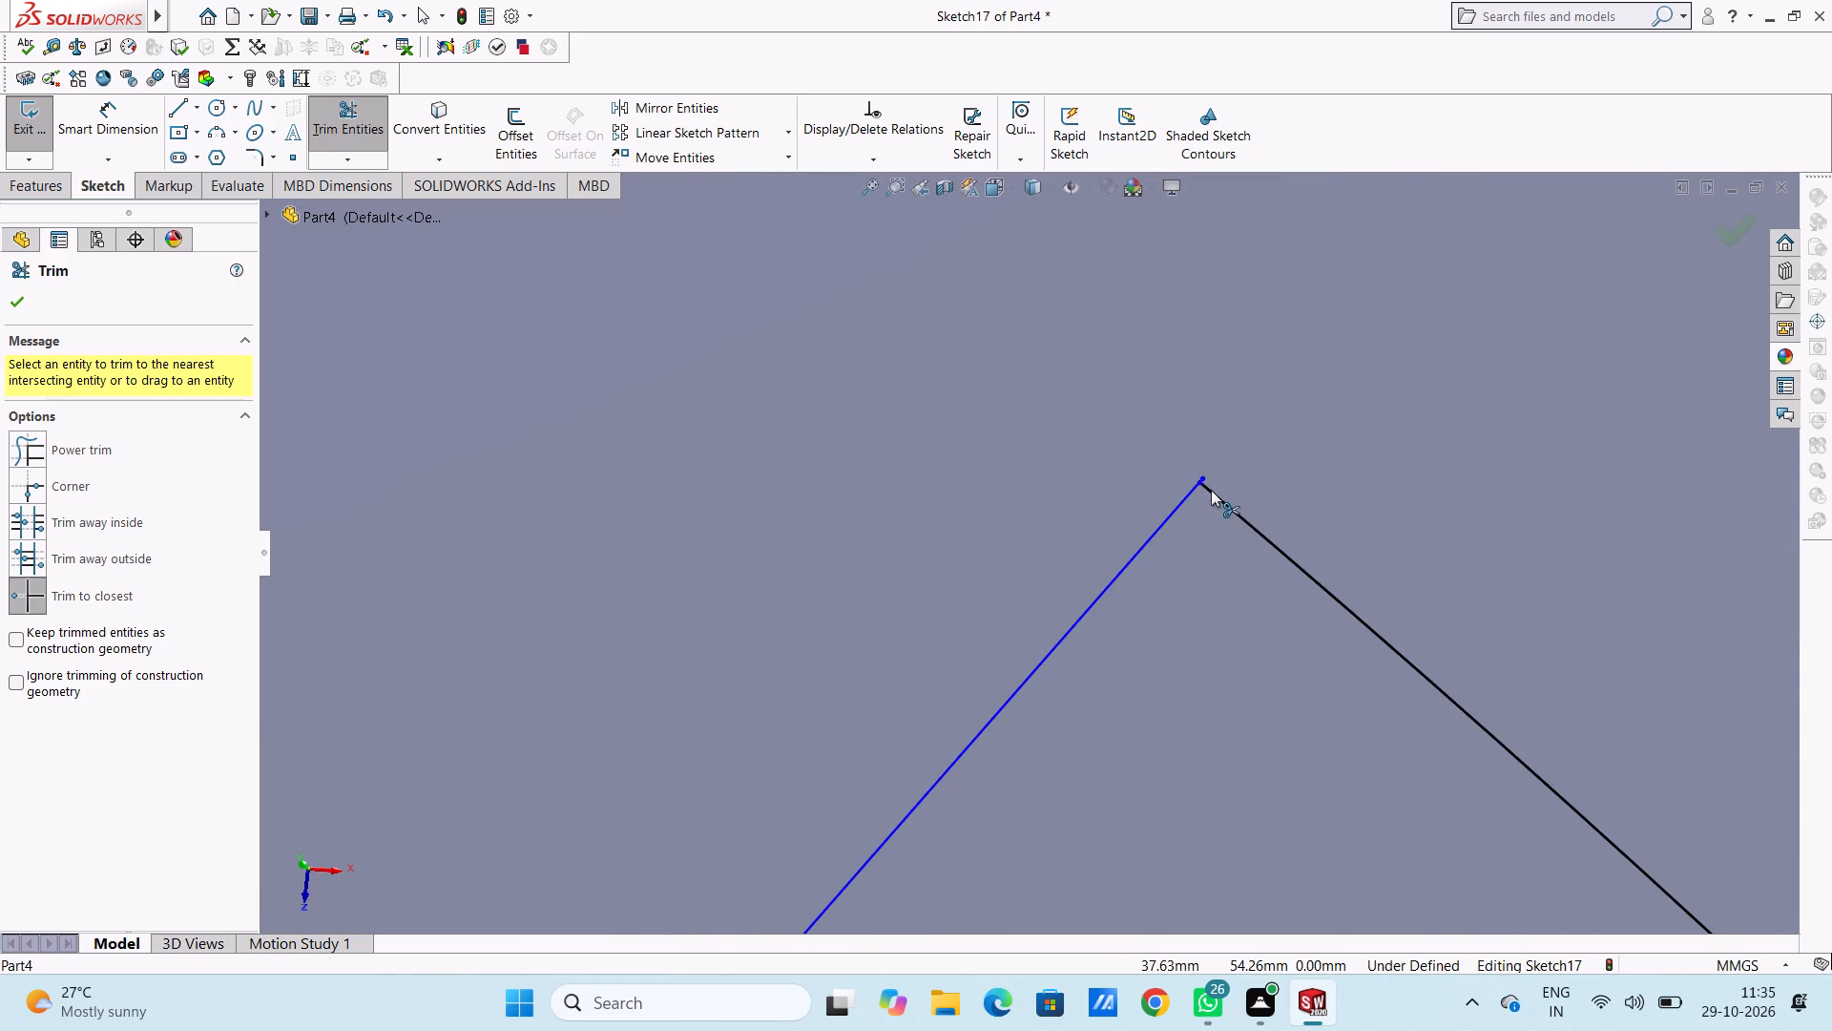
scroll(1211, 490, down, 3)
click(1120, 486)
scroll(1208, 552, up, 3)
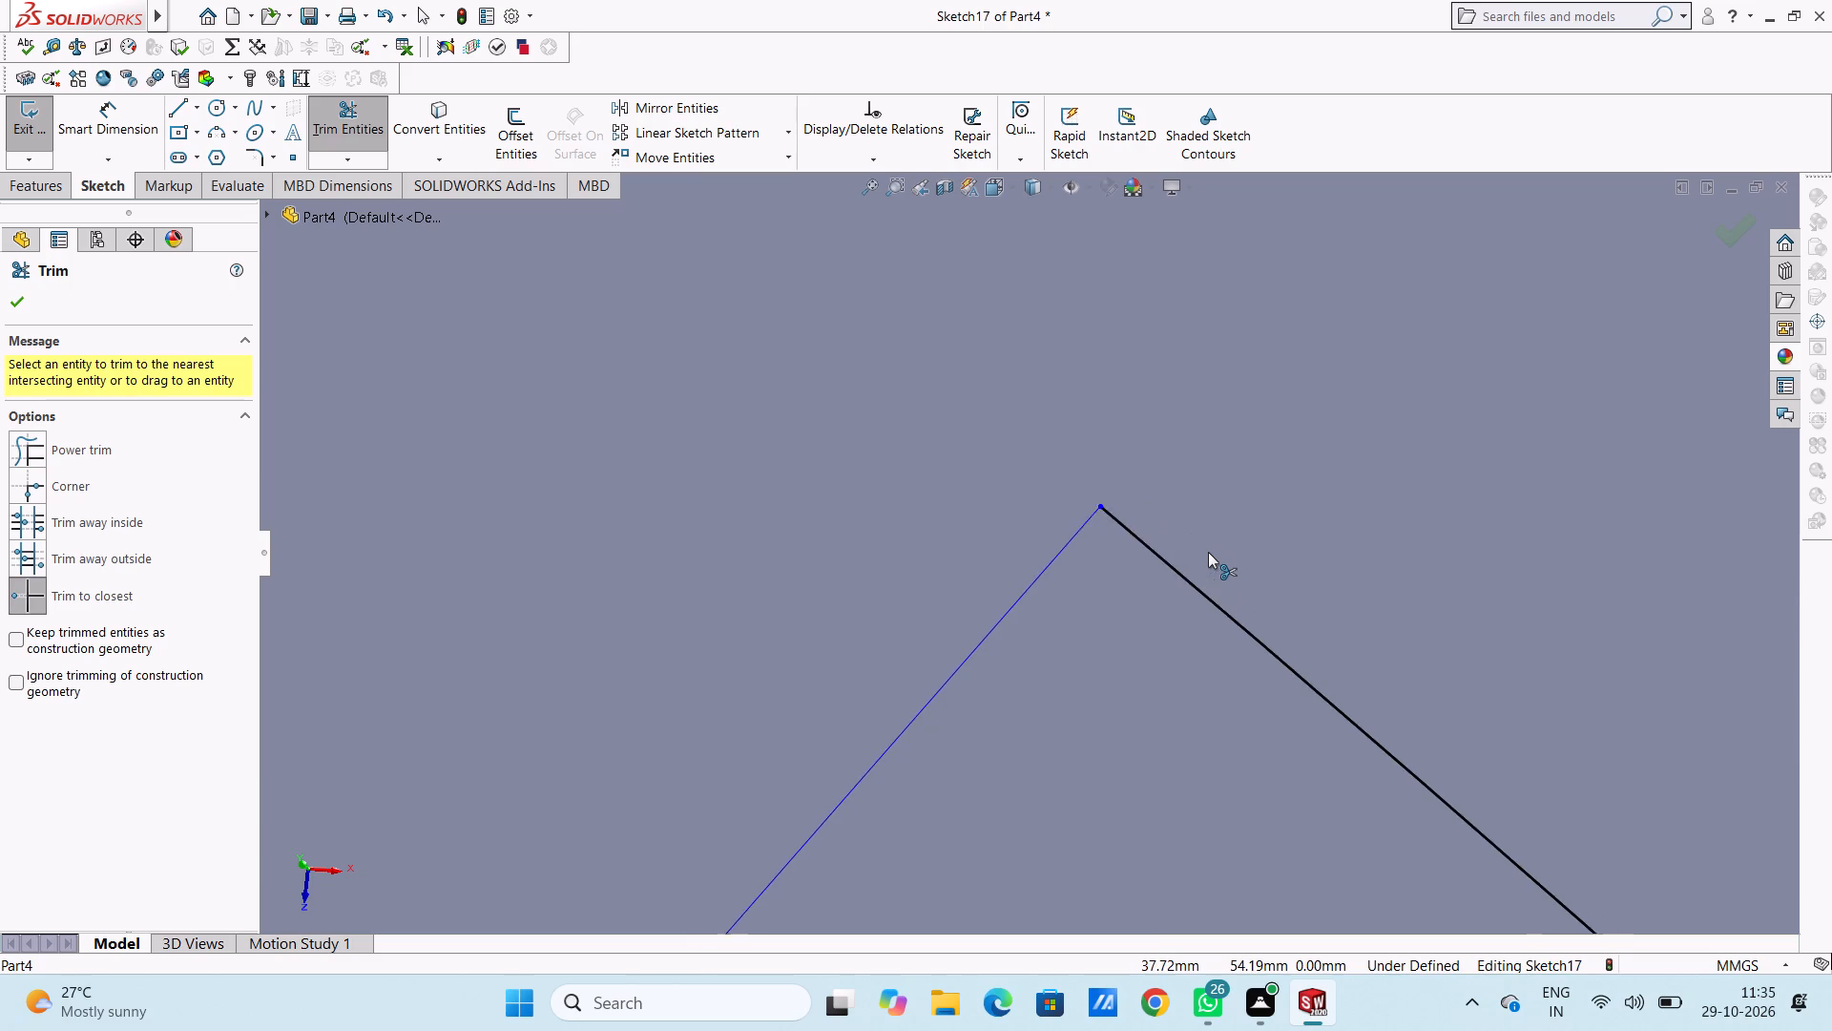
scroll(1208, 552, up, 2)
scroll(1151, 668, up, 11)
scroll(1116, 687, down, 4)
scroll(1111, 556, down, 11)
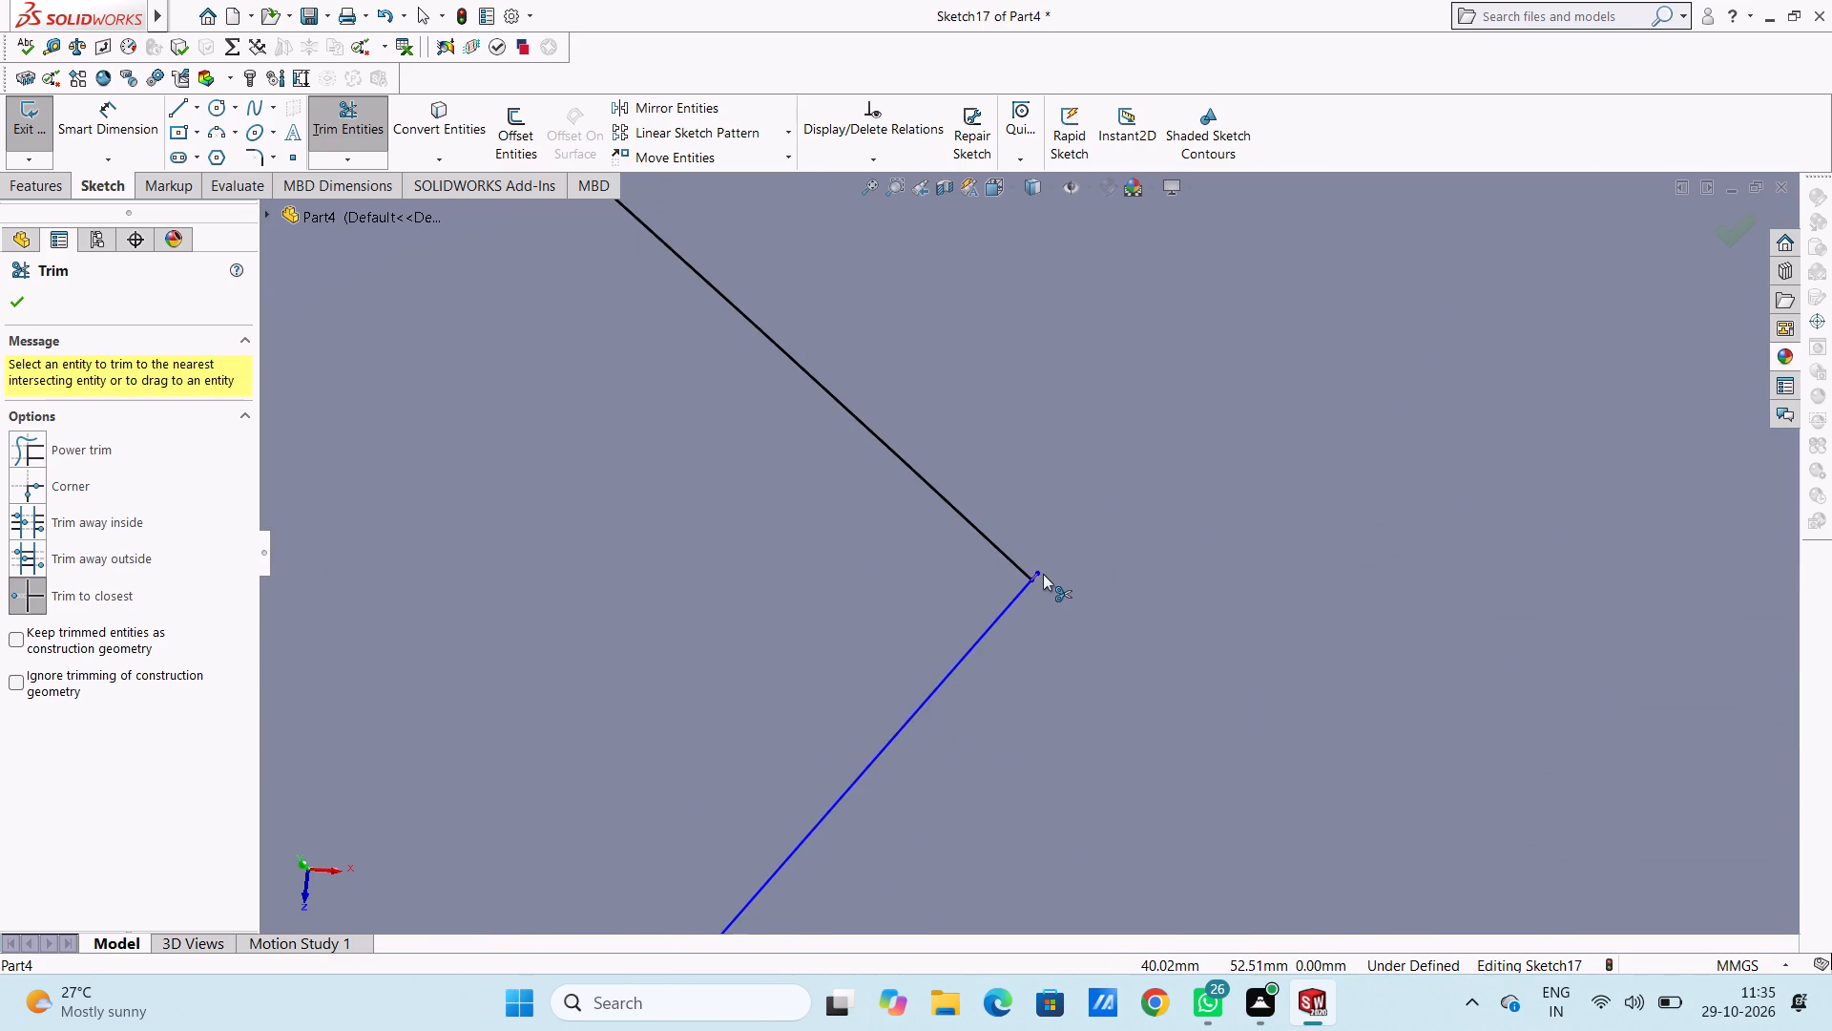
click(1043, 574)
Trim both side-line stubs beyond the outer end arc of the following clockwise rib, just above the positive X axis.
scroll(1048, 602, up, 18)
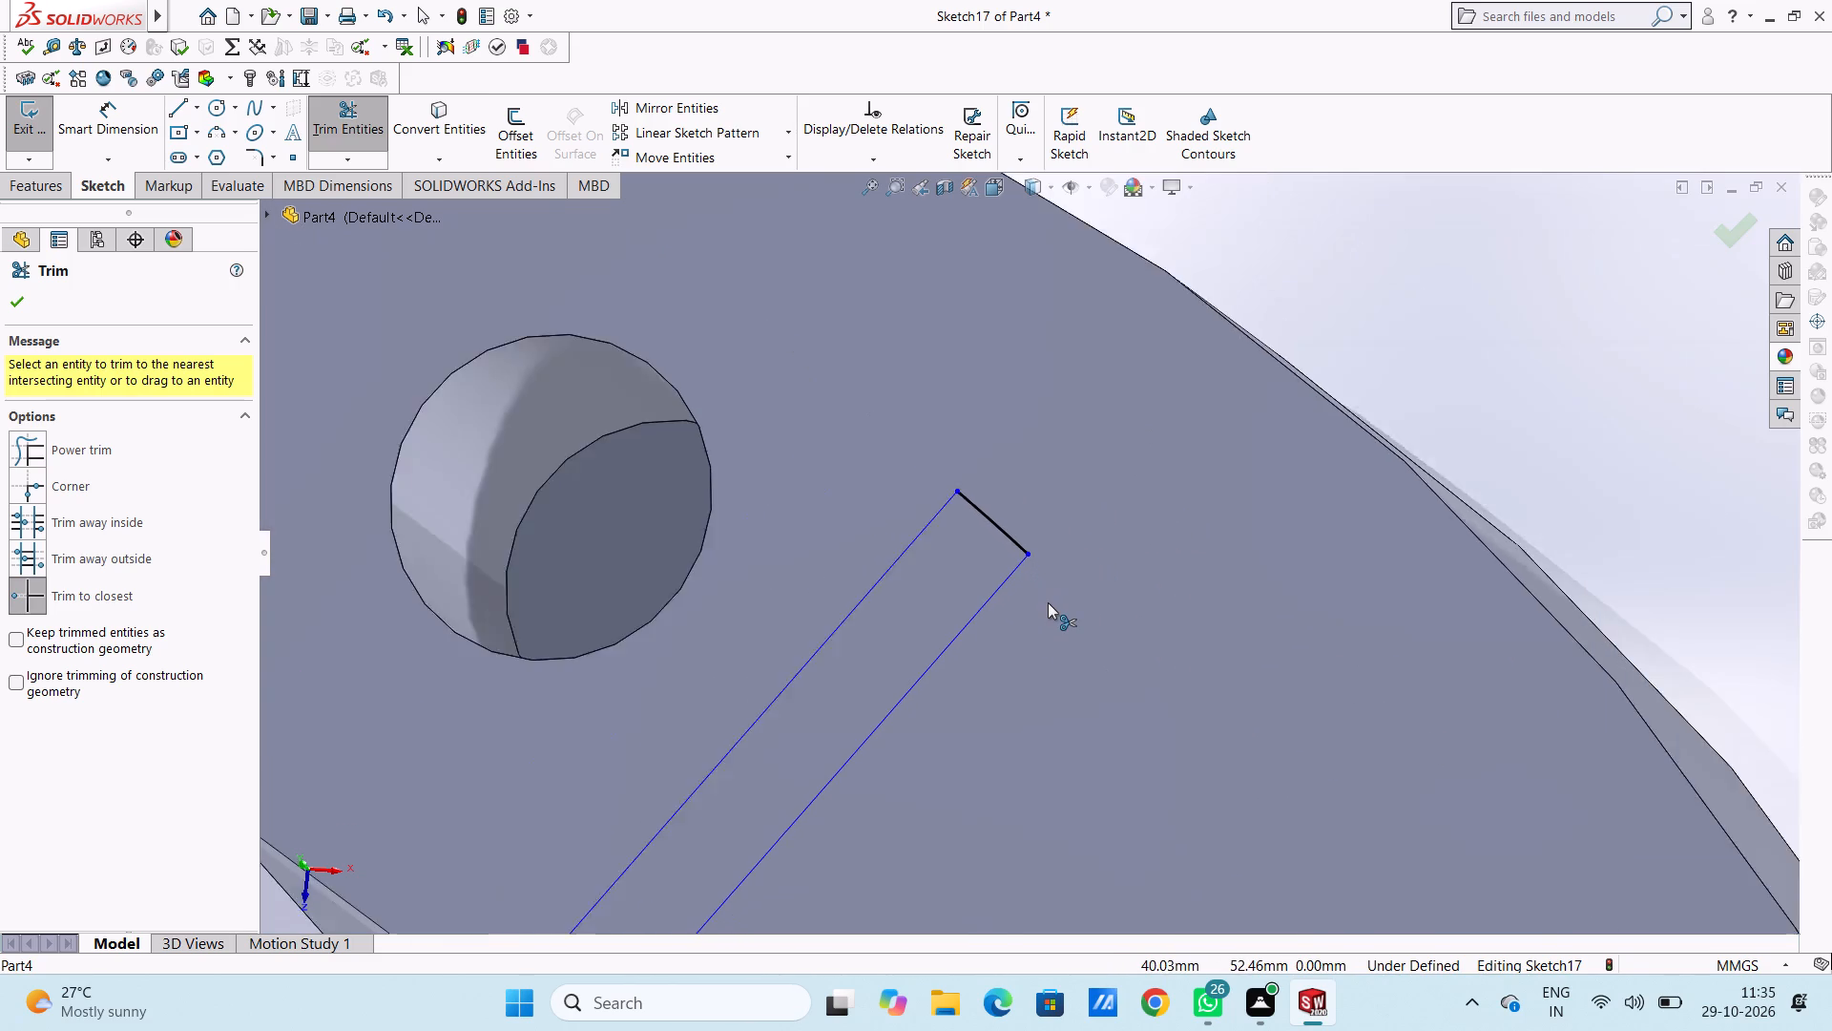
scroll(1048, 602, up, 3)
scroll(879, 781, down, 8)
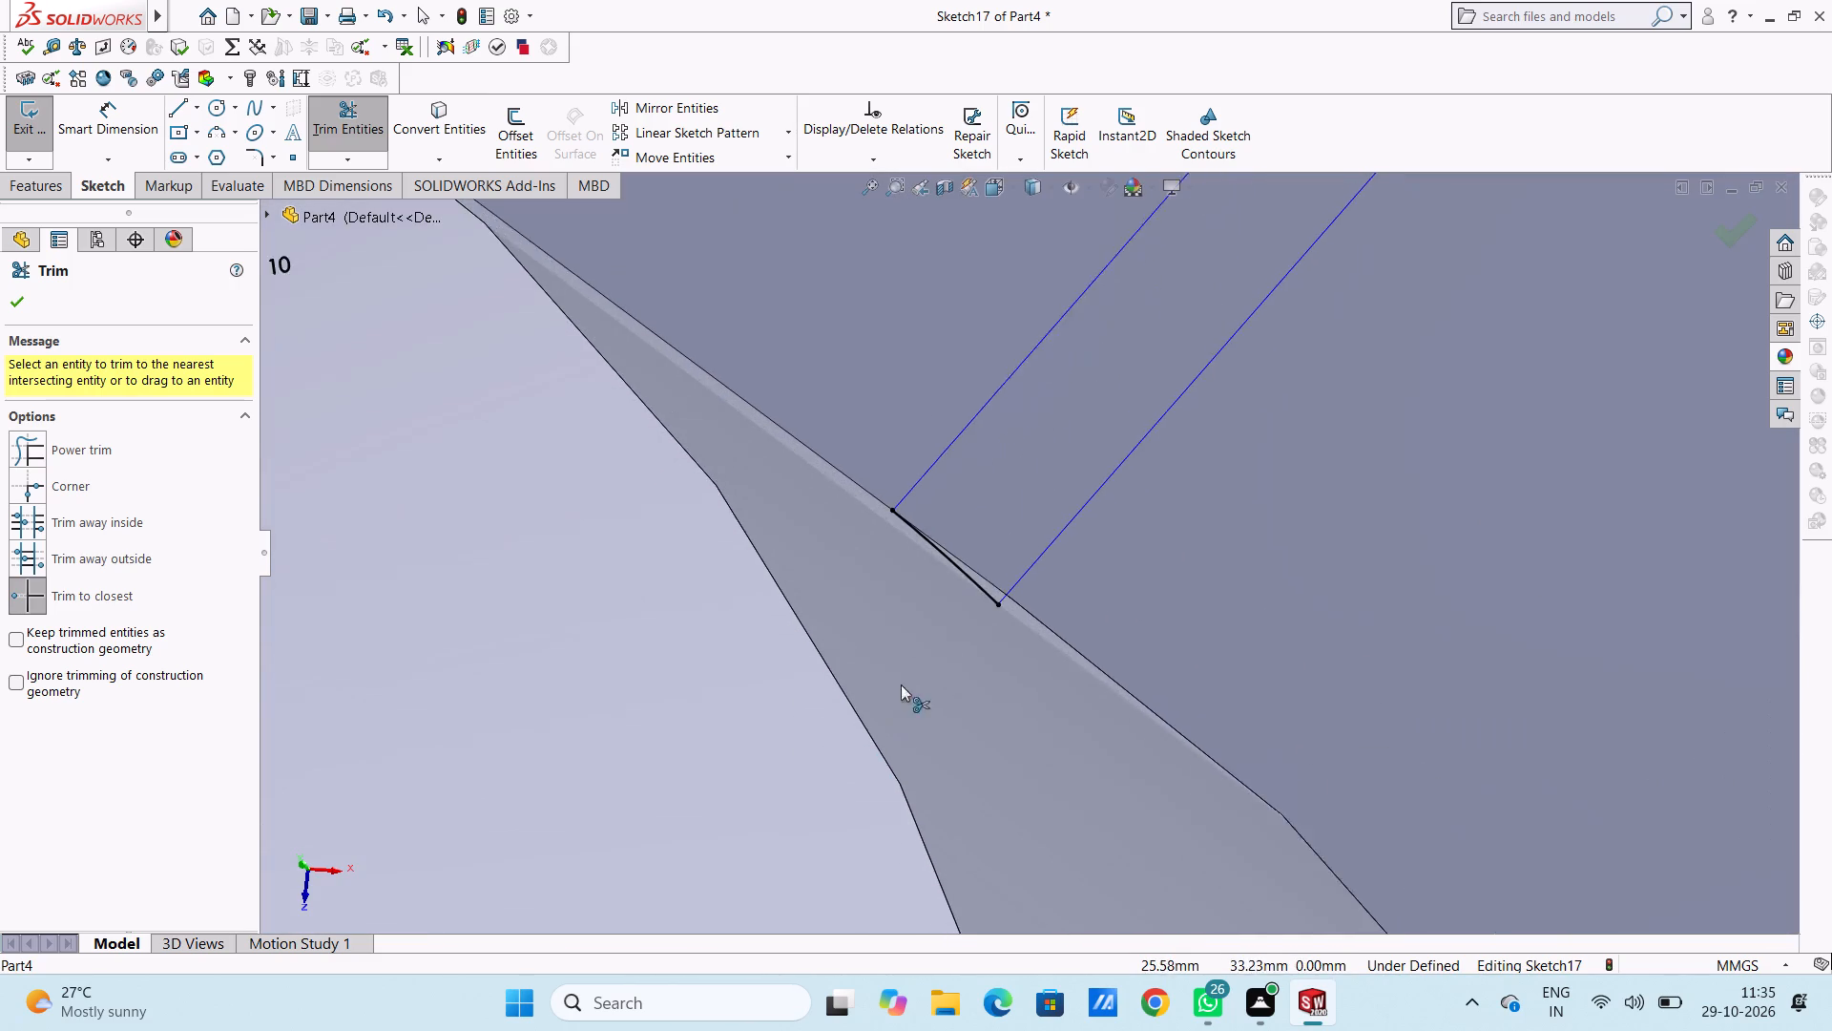
scroll(901, 684, down, 2)
scroll(1076, 521, down, 4)
scroll(1076, 521, up, 16)
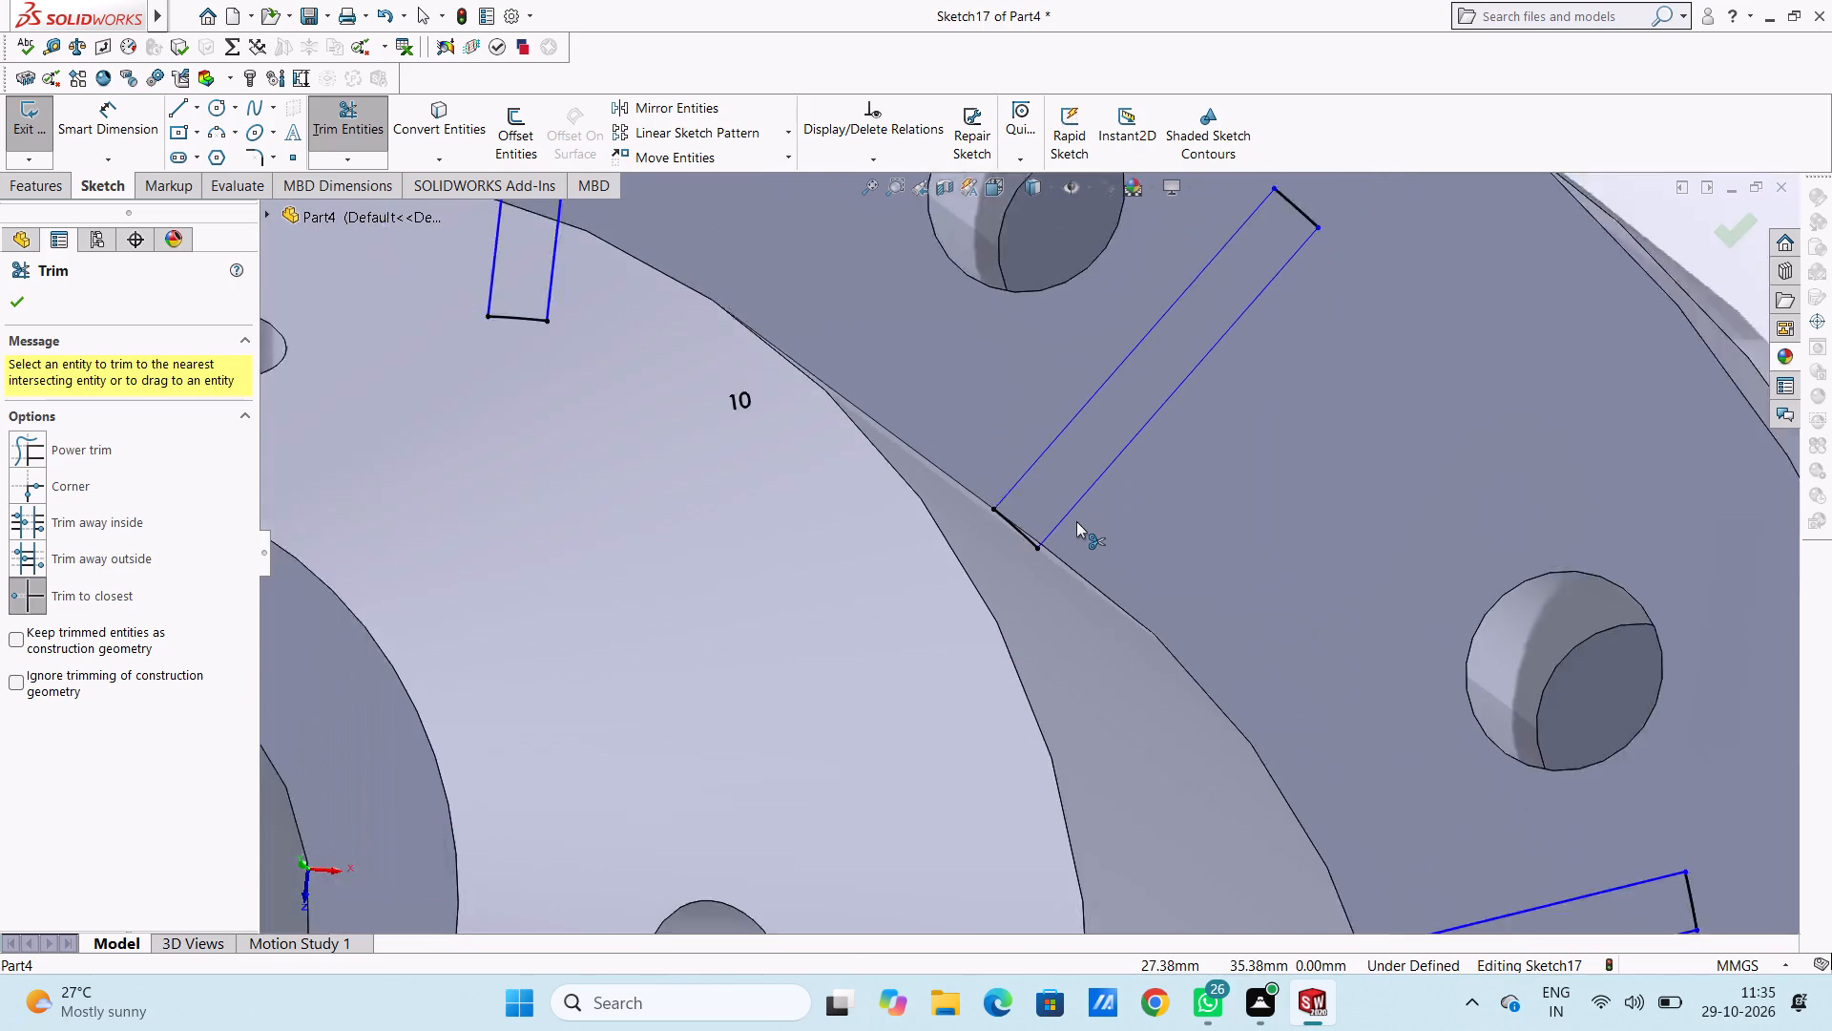
scroll(1076, 521, up, 6)
scroll(1127, 655, down, 8)
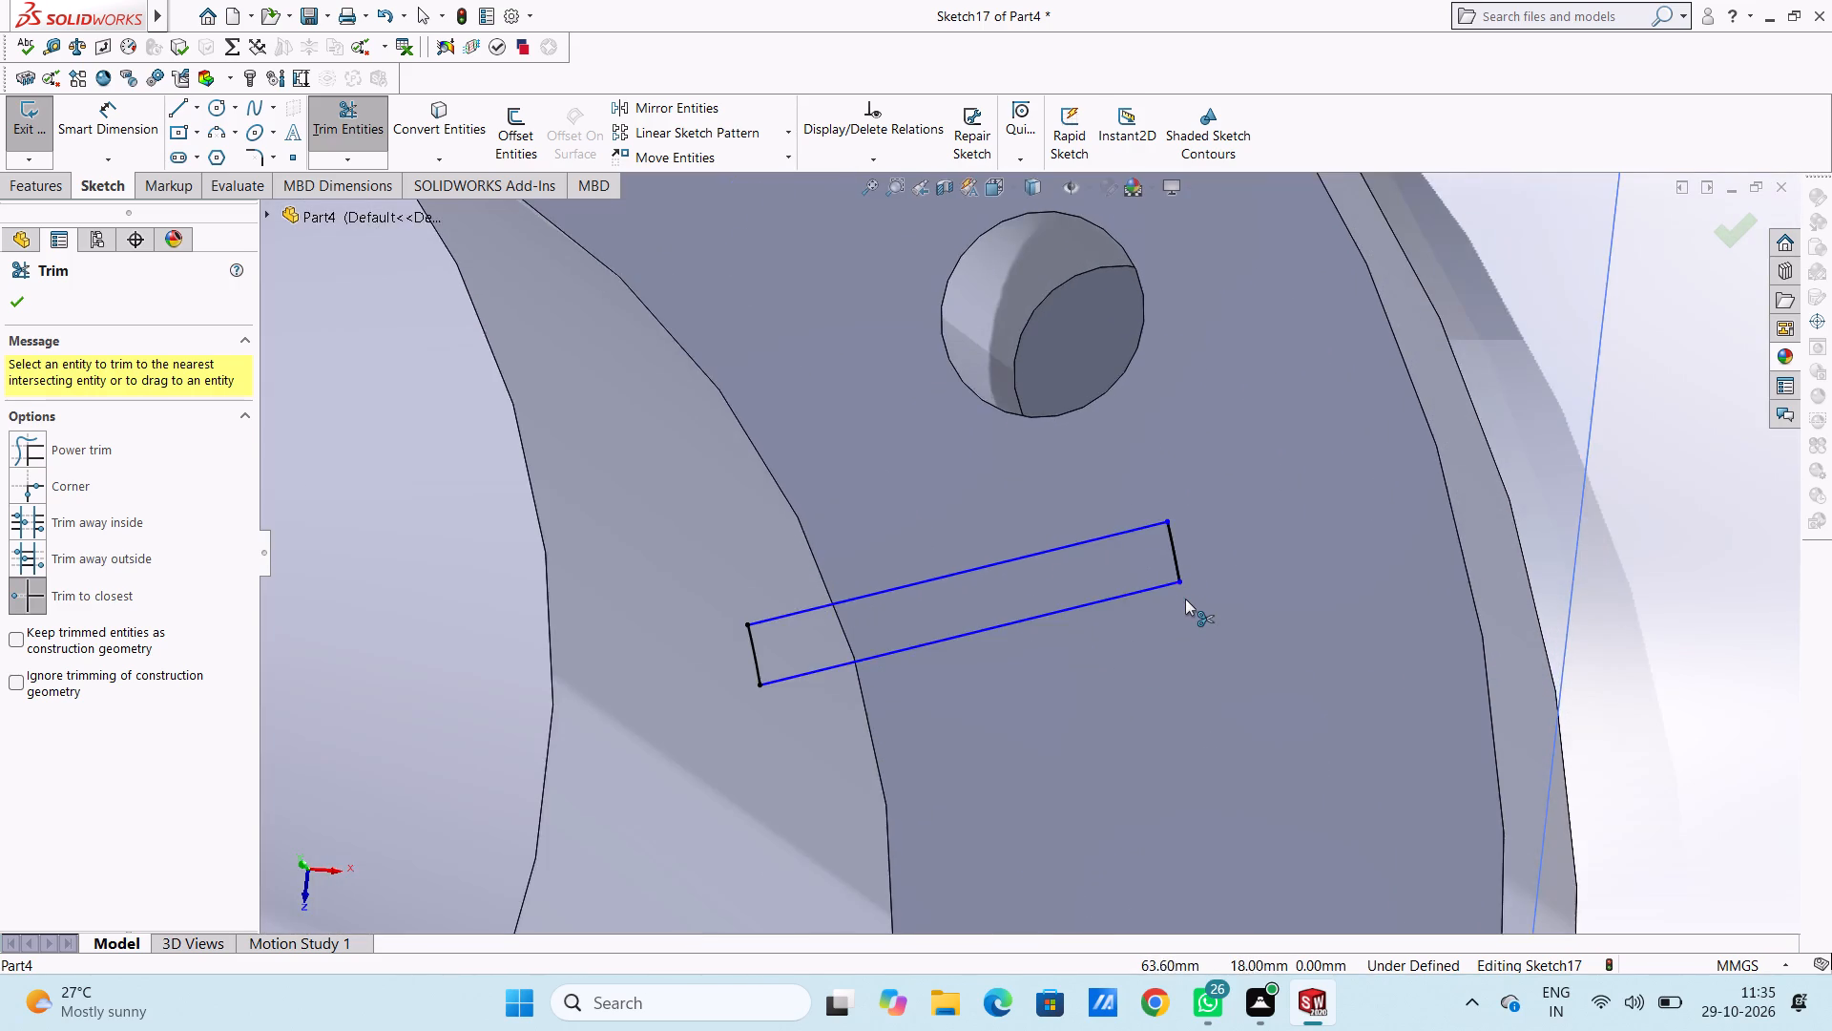
scroll(1186, 580, down, 6)
scroll(1074, 423, down, 9)
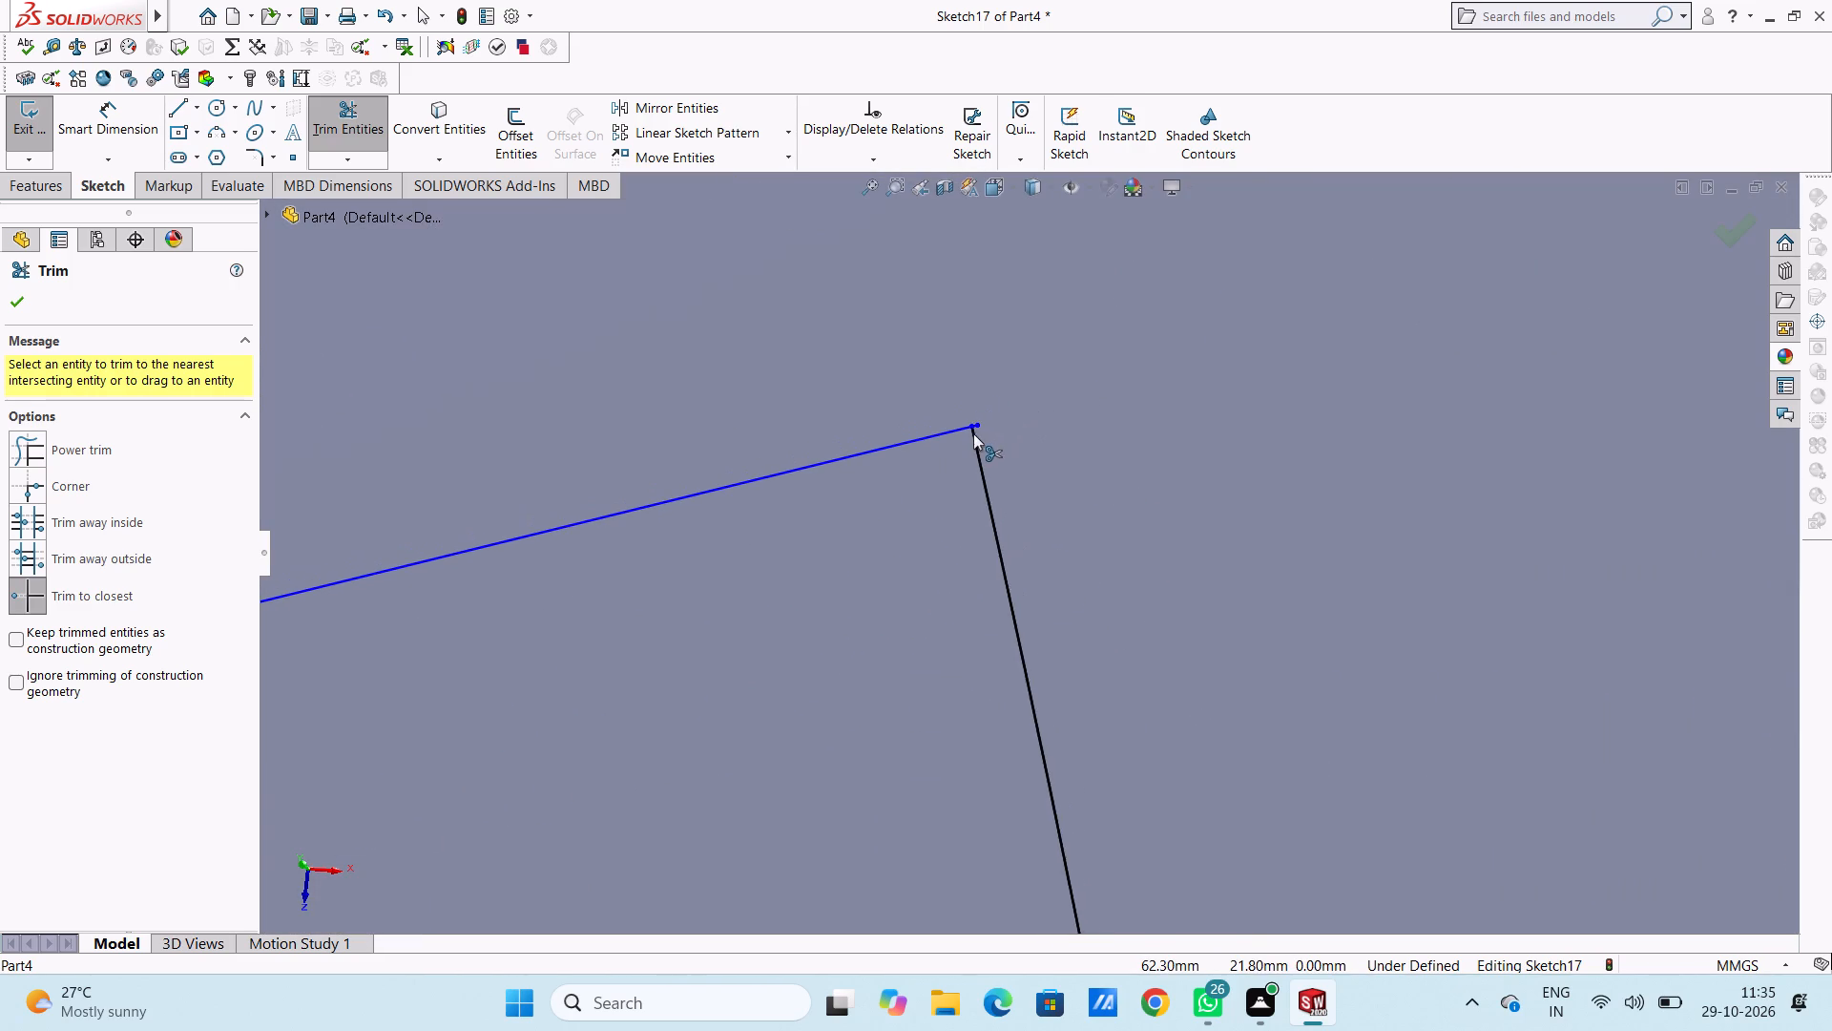
click(978, 428)
scroll(1057, 551, up, 3)
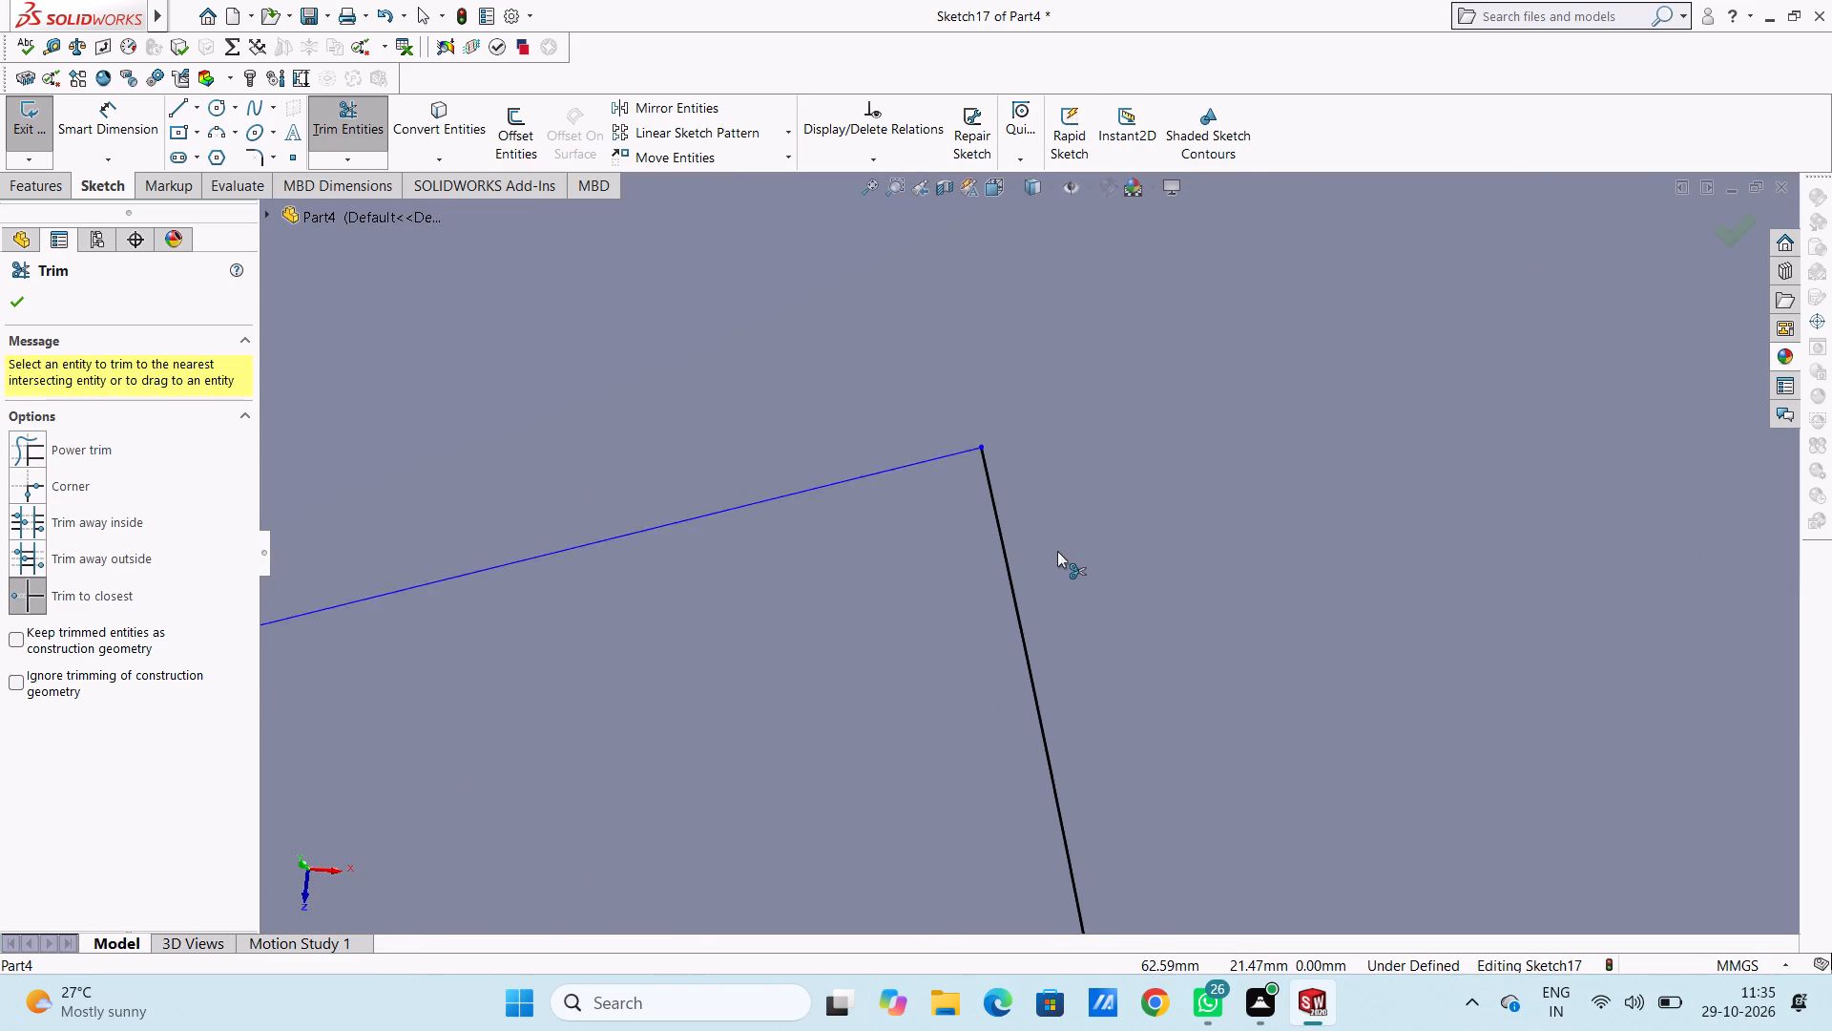
scroll(1057, 551, up, 12)
scroll(1025, 661, down, 5)
scroll(1018, 570, down, 6)
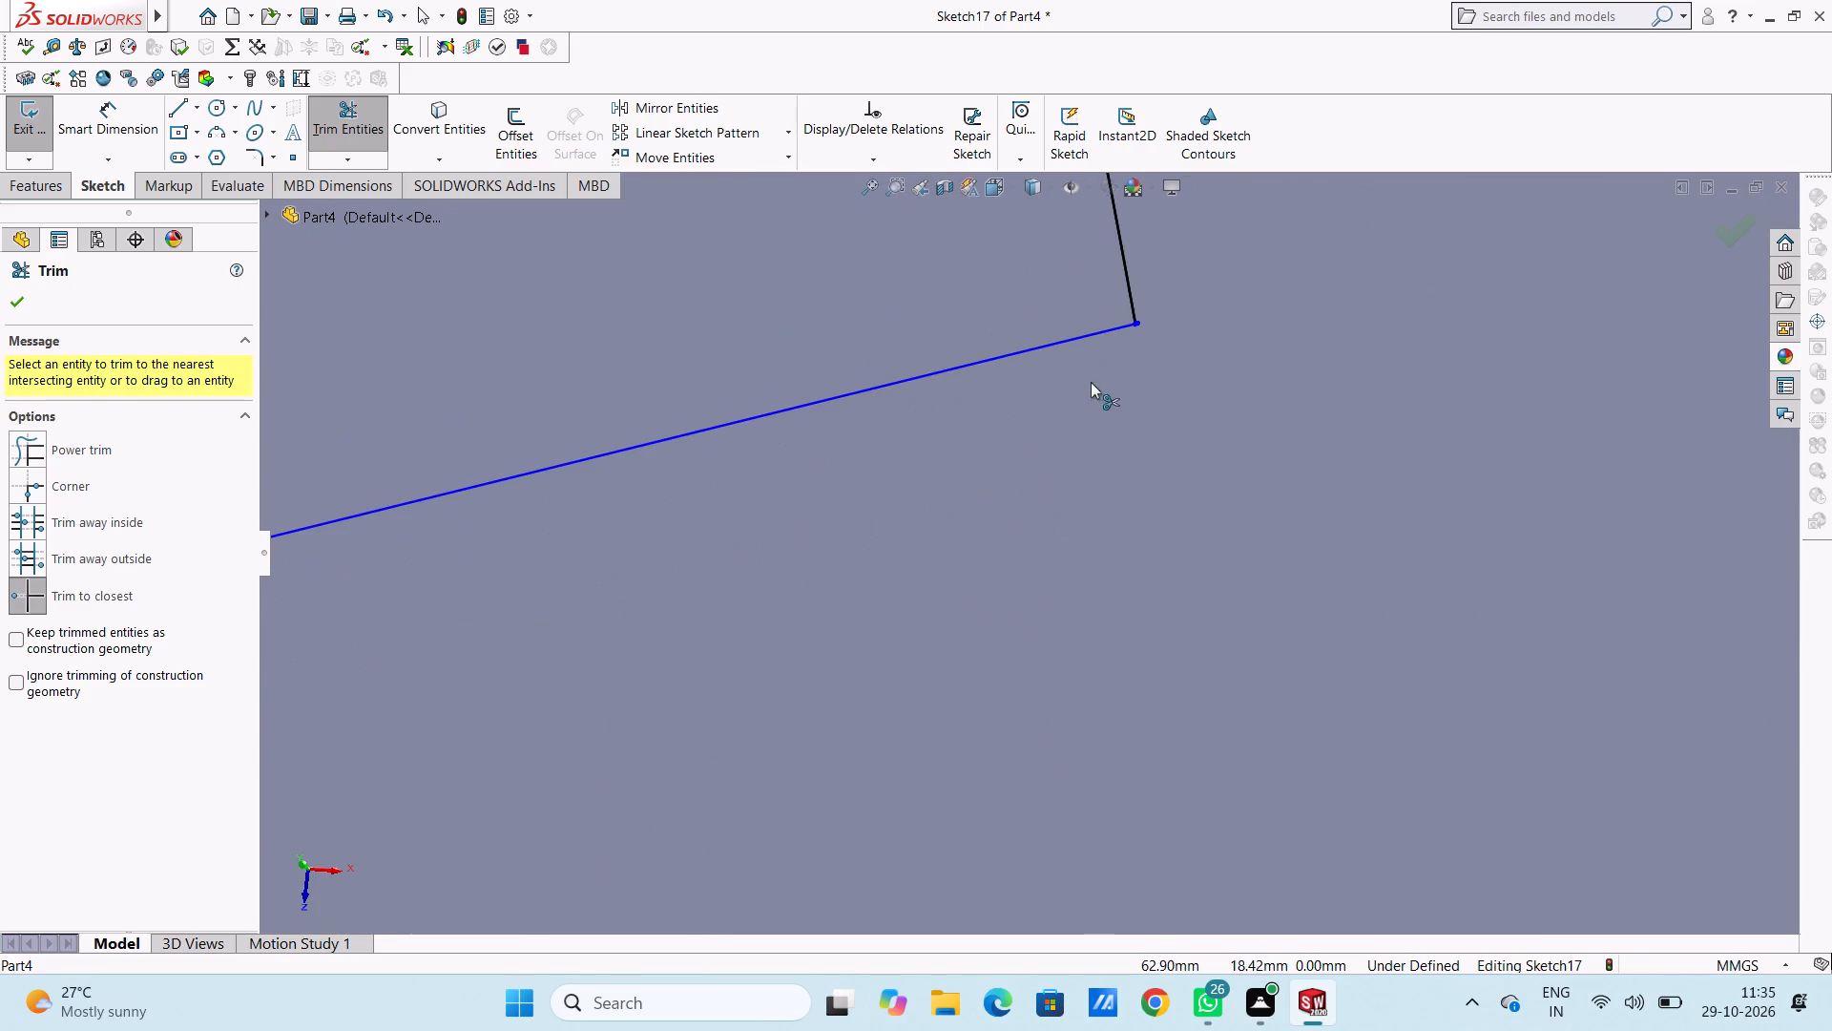
scroll(1110, 305, down, 5)
click(1132, 423)
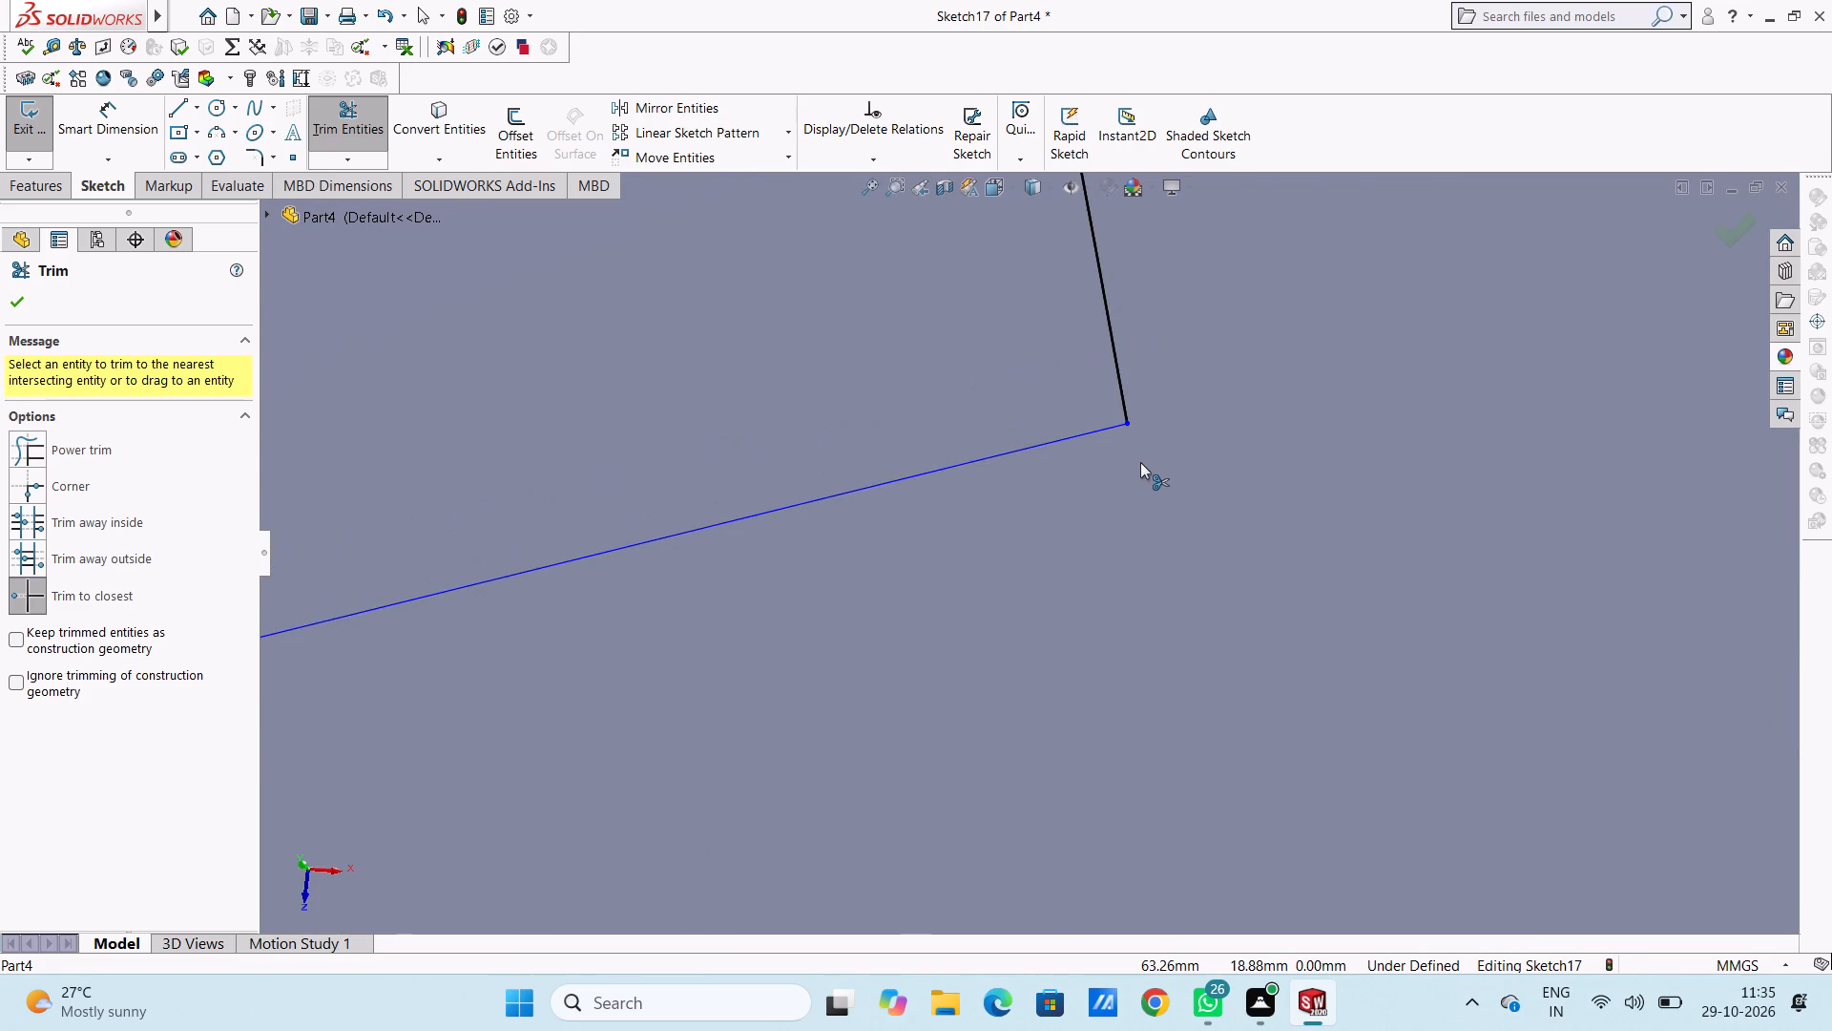
Trim both side-line stubs beyond the outer end arc of the rib just below the positive X axis.
scroll(1140, 462, up, 20)
scroll(1140, 462, up, 4)
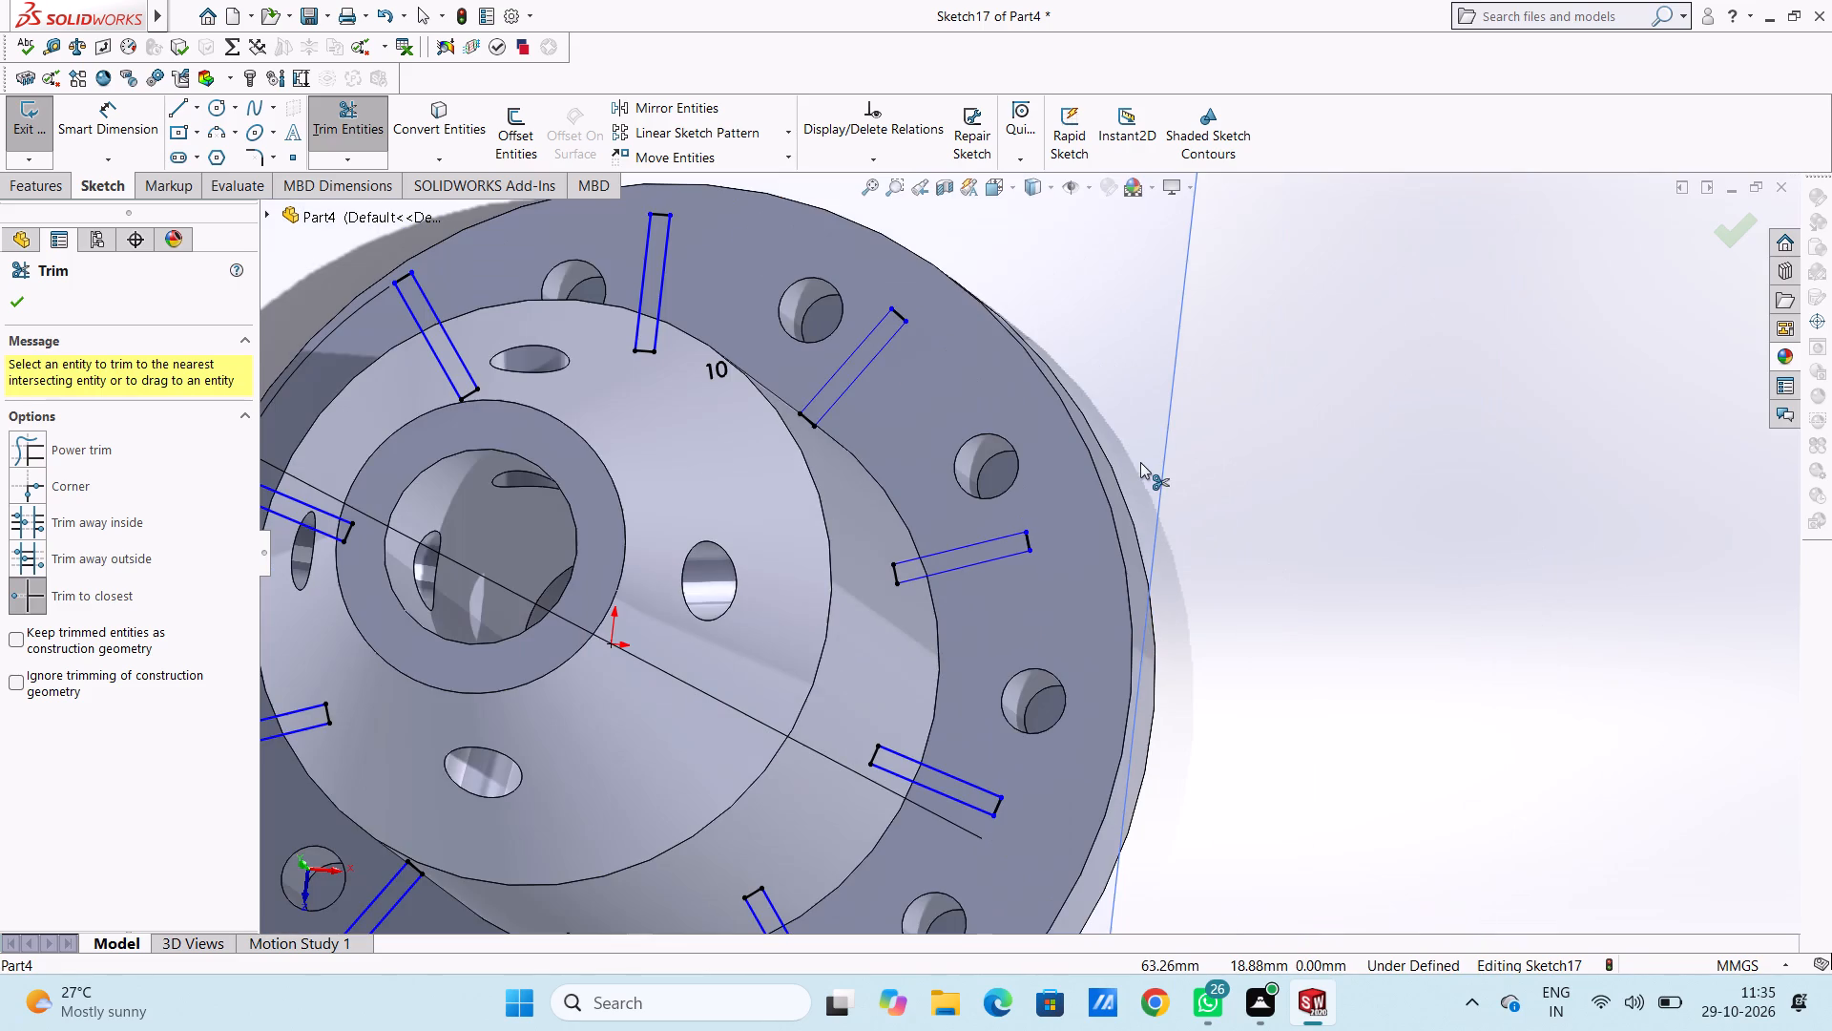
scroll(930, 816, up, 3)
scroll(929, 671, down, 4)
scroll(1080, 715, down, 5)
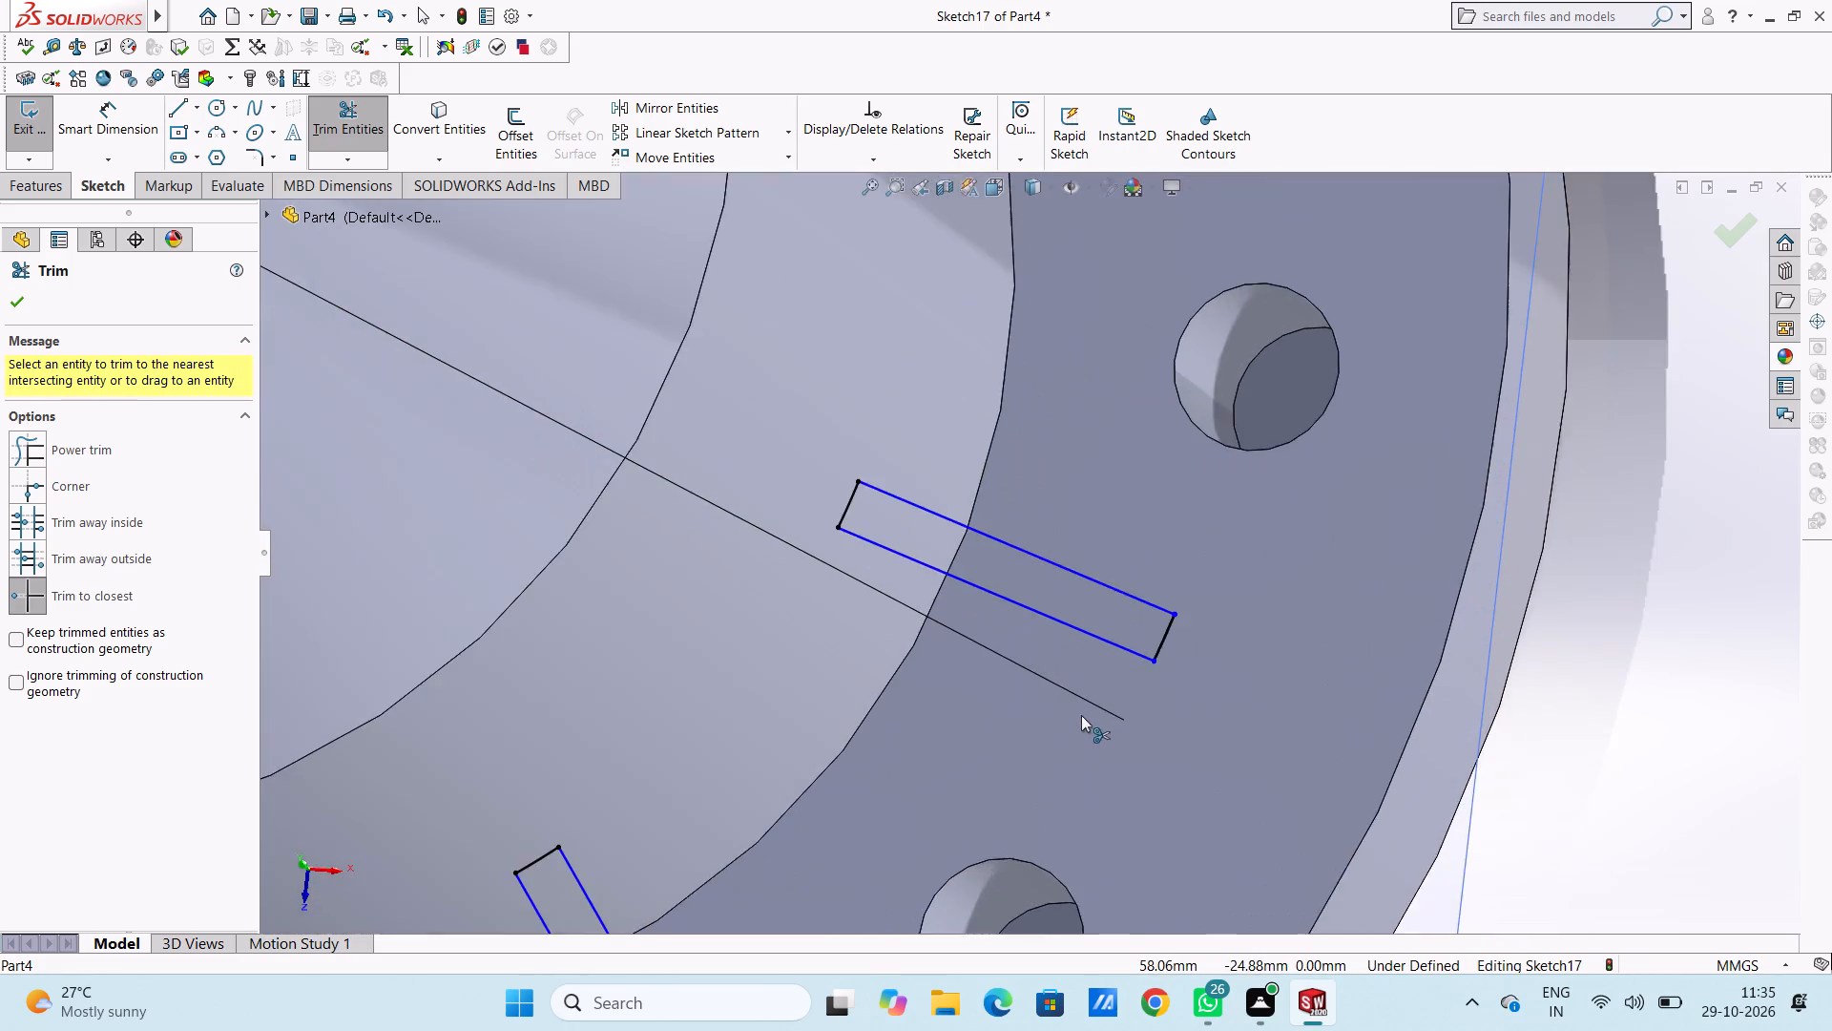
scroll(1081, 715, down, 4)
scroll(1192, 452, down, 14)
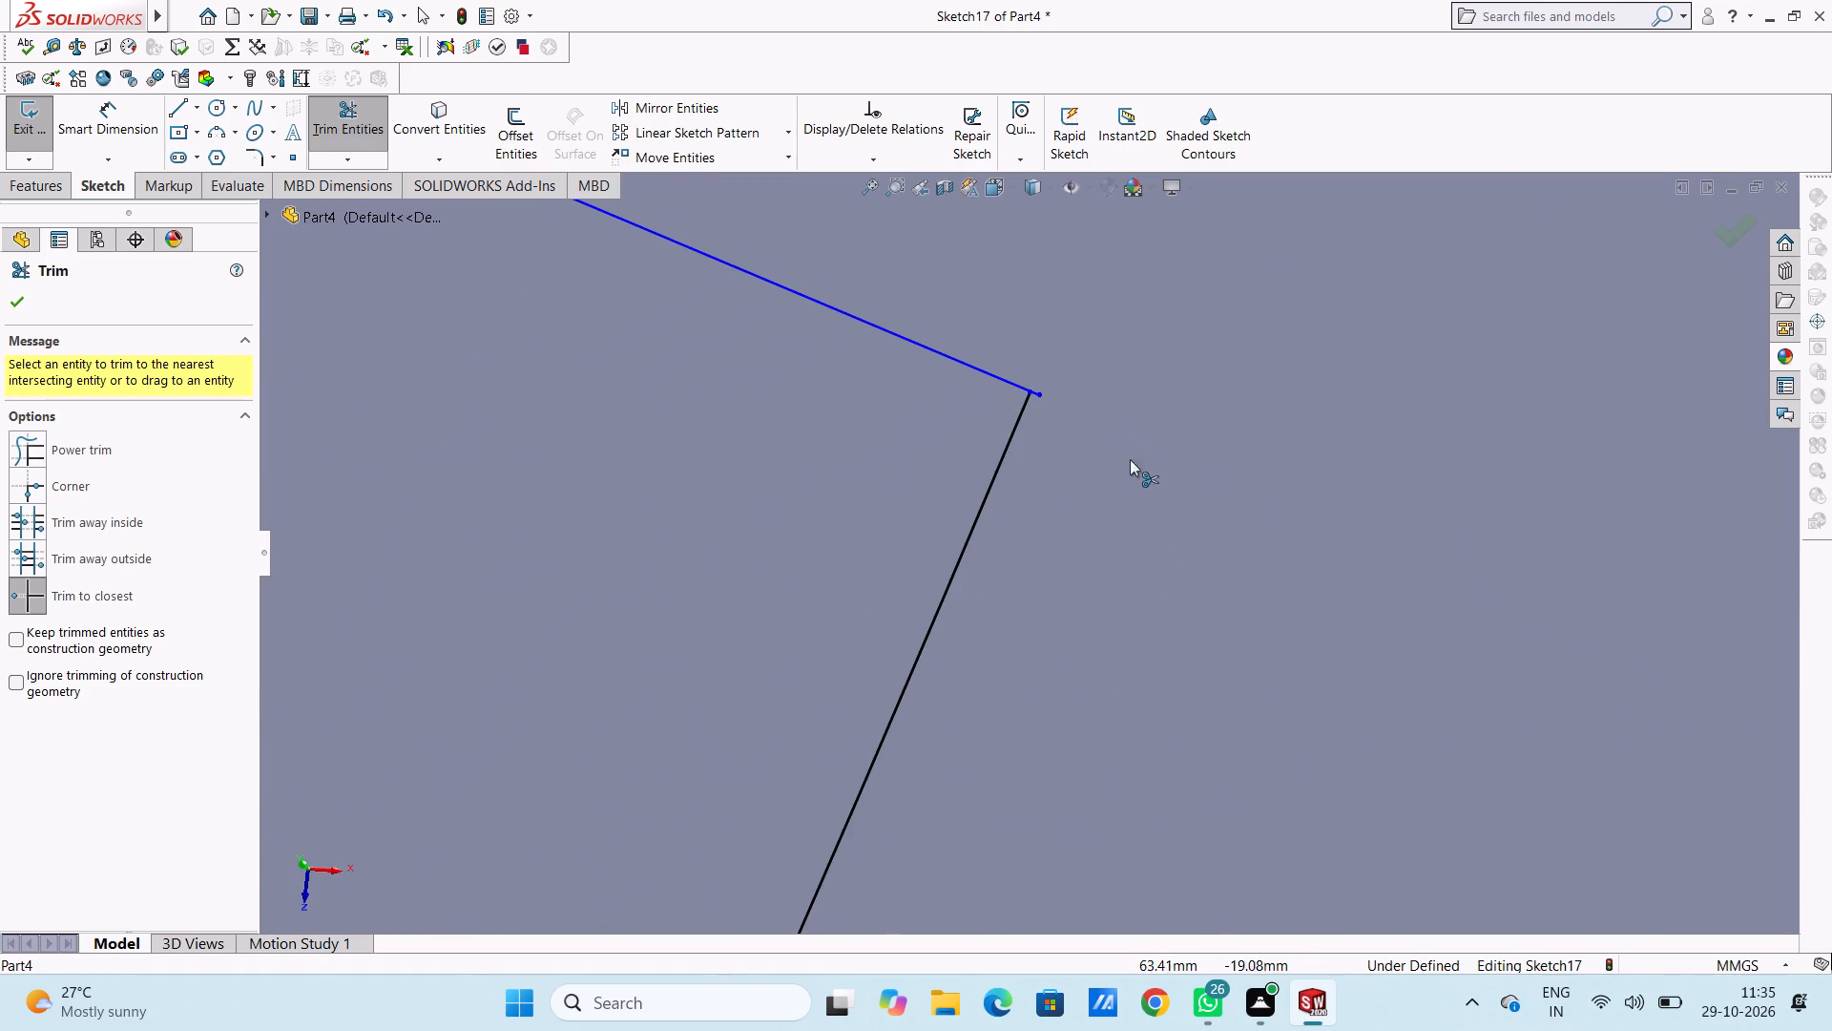
click(1040, 396)
scroll(1070, 502, up, 3)
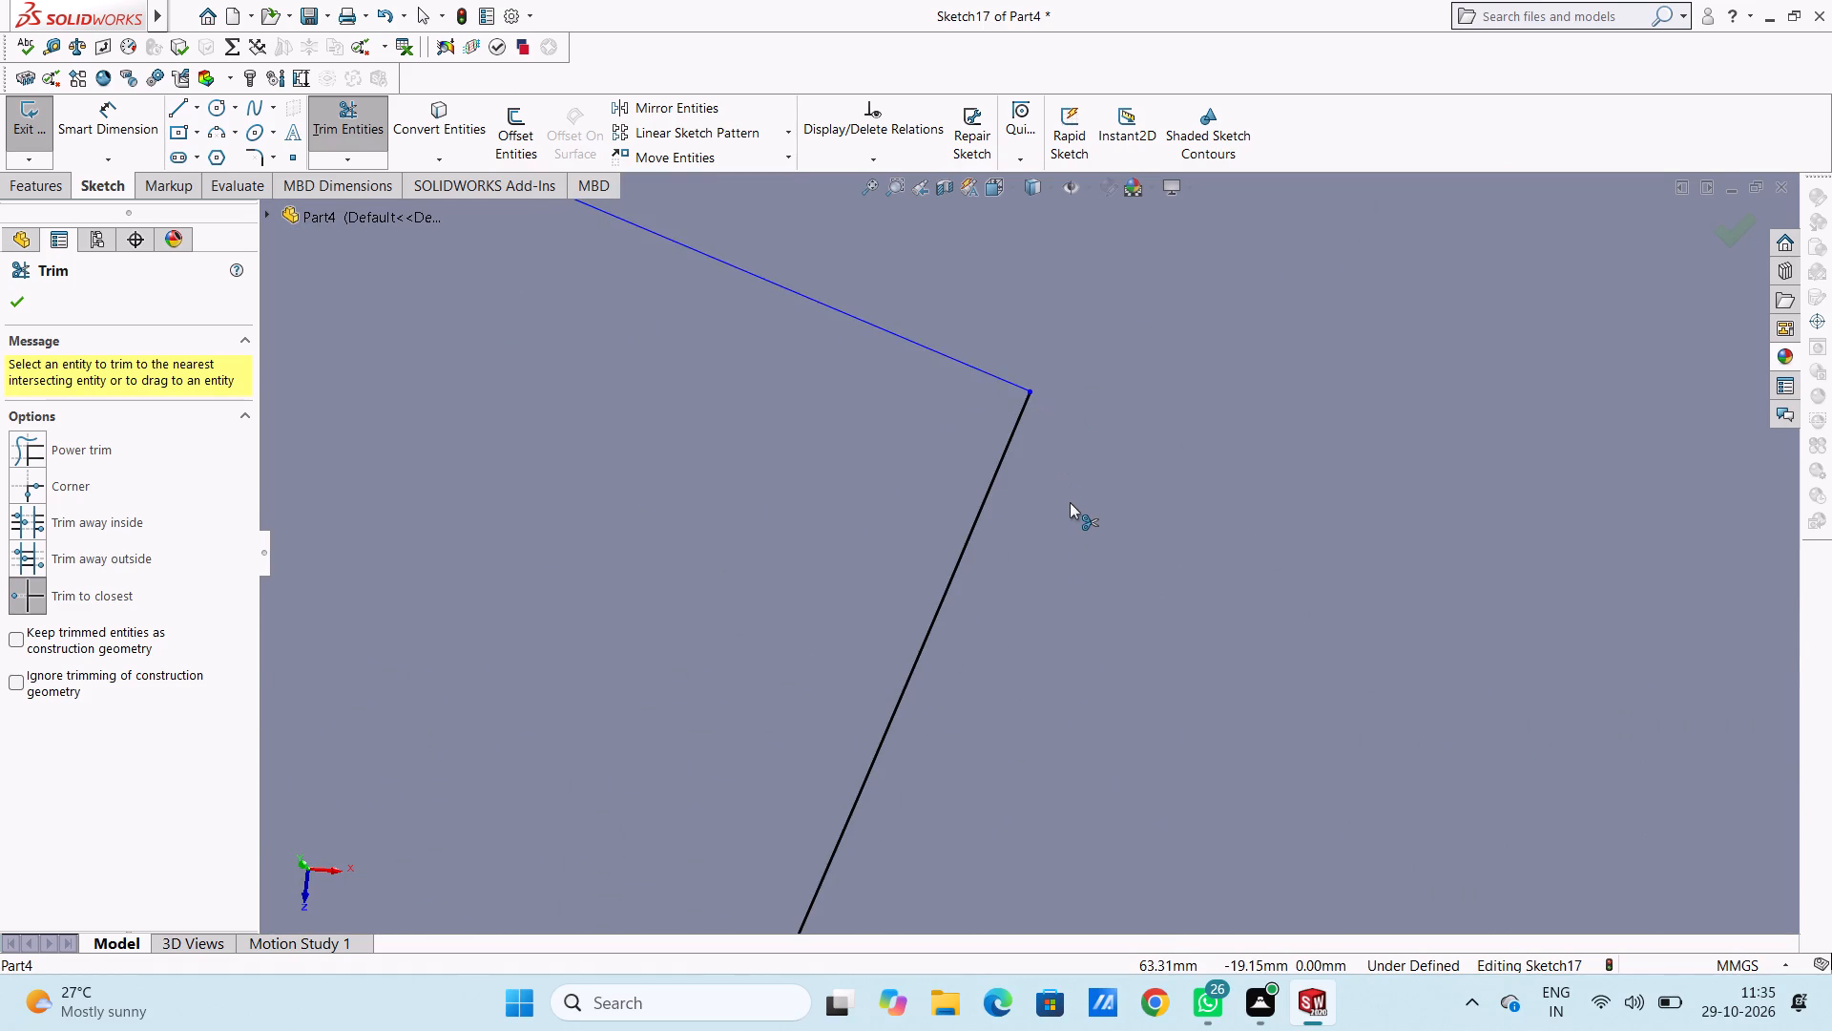
scroll(1070, 502, up, 13)
scroll(971, 704, down, 5)
scroll(982, 564, down, 6)
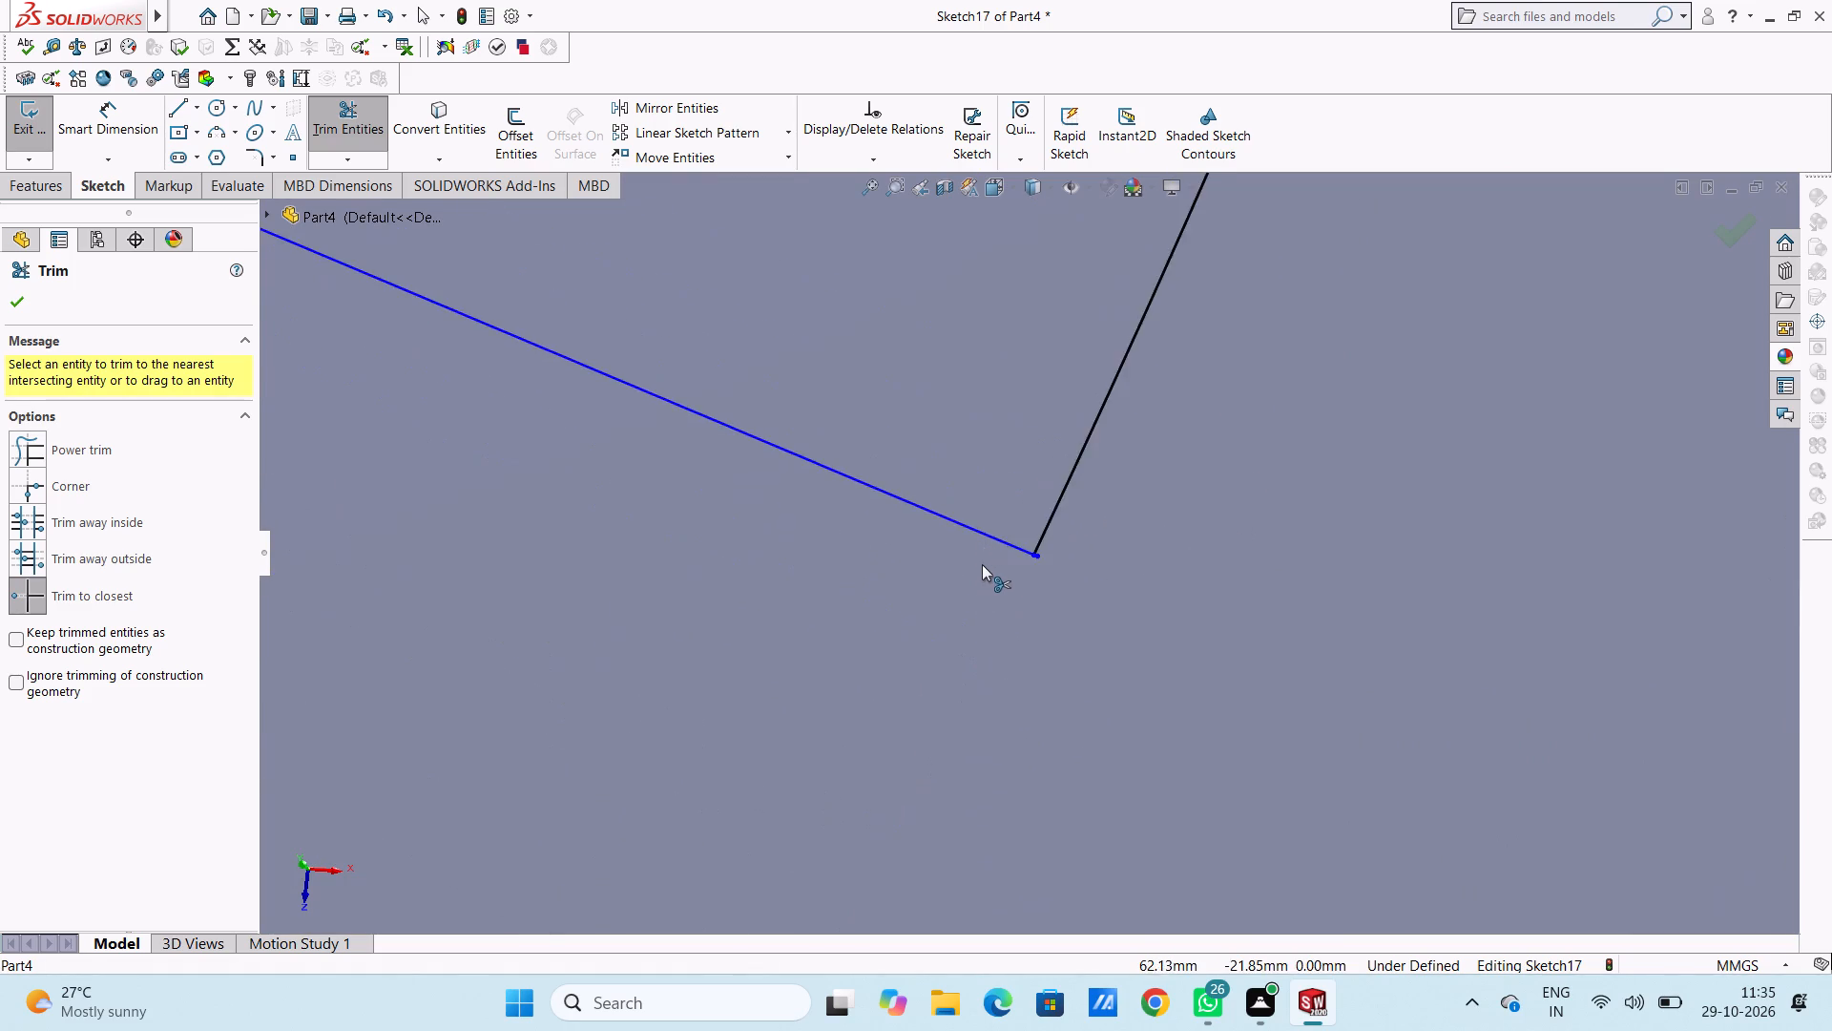
scroll(987, 566, down, 5)
scroll(1069, 558, down, 5)
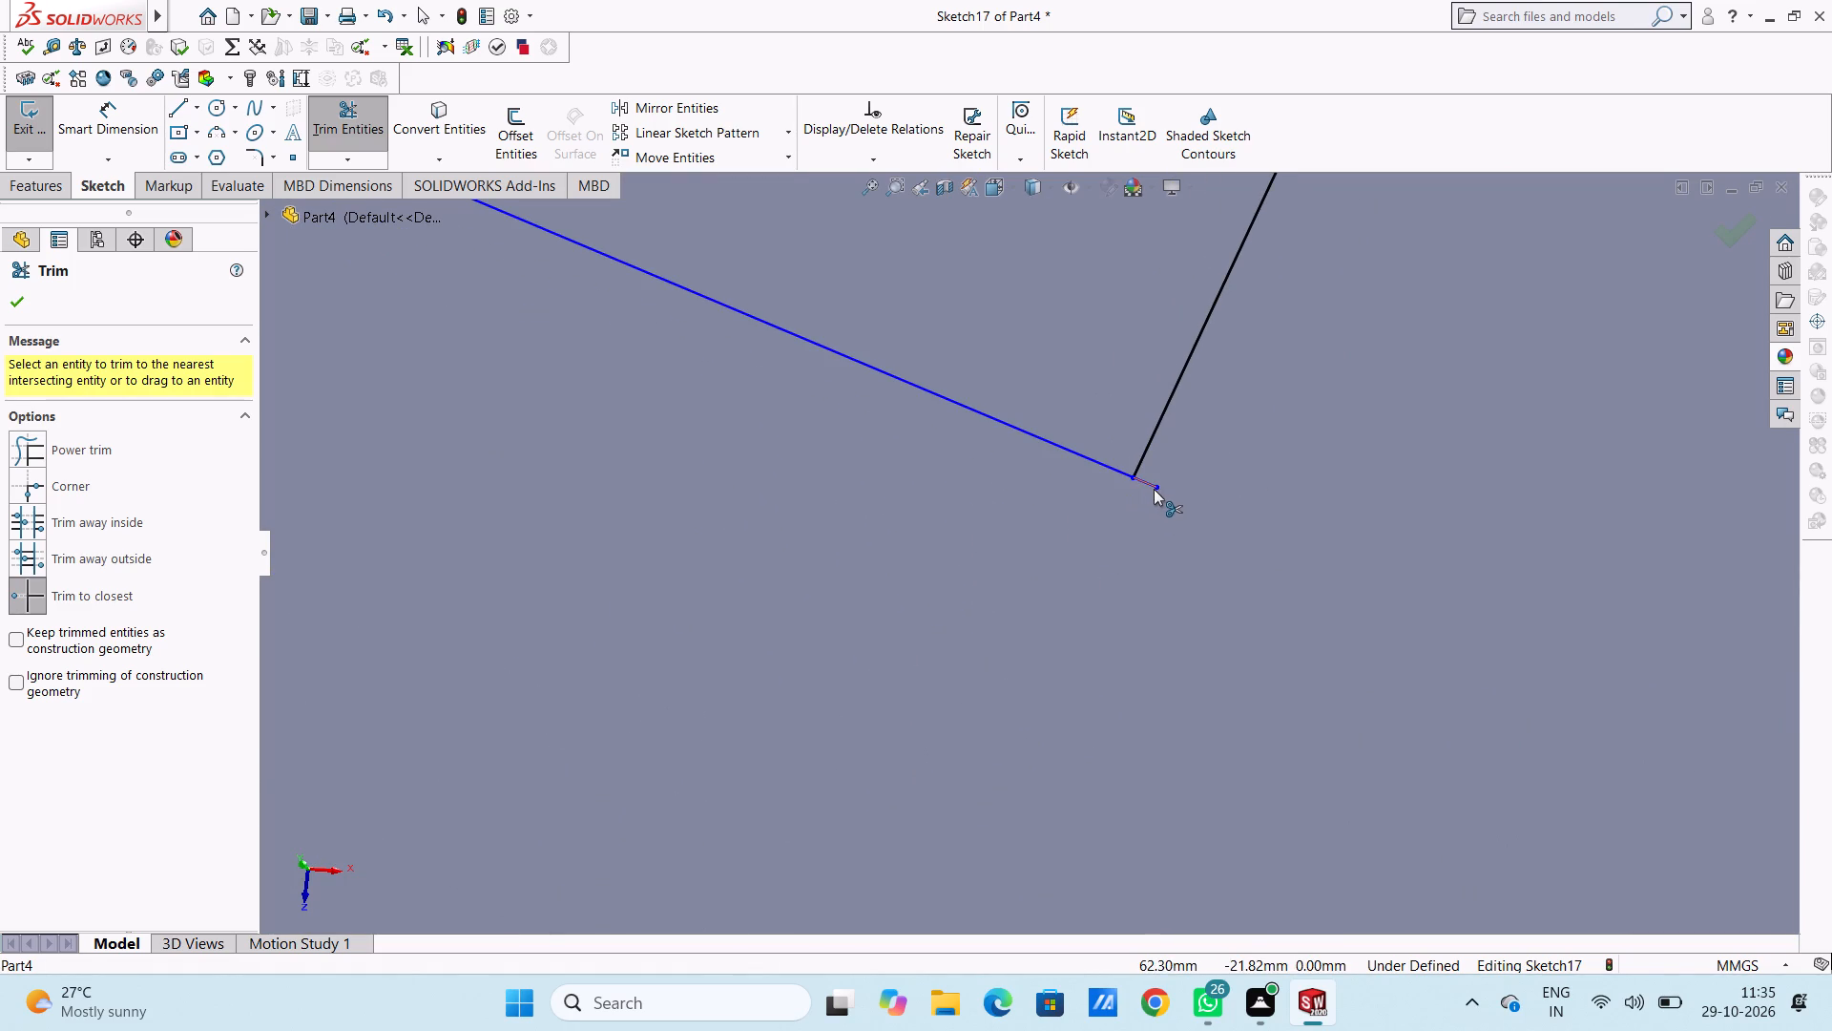
click(1154, 489)
Trim both side-line stubs beyond the outer end arc of the next clockwise rib, on the lower positive-X side.
scroll(1154, 489, up, 20)
scroll(1154, 489, up, 6)
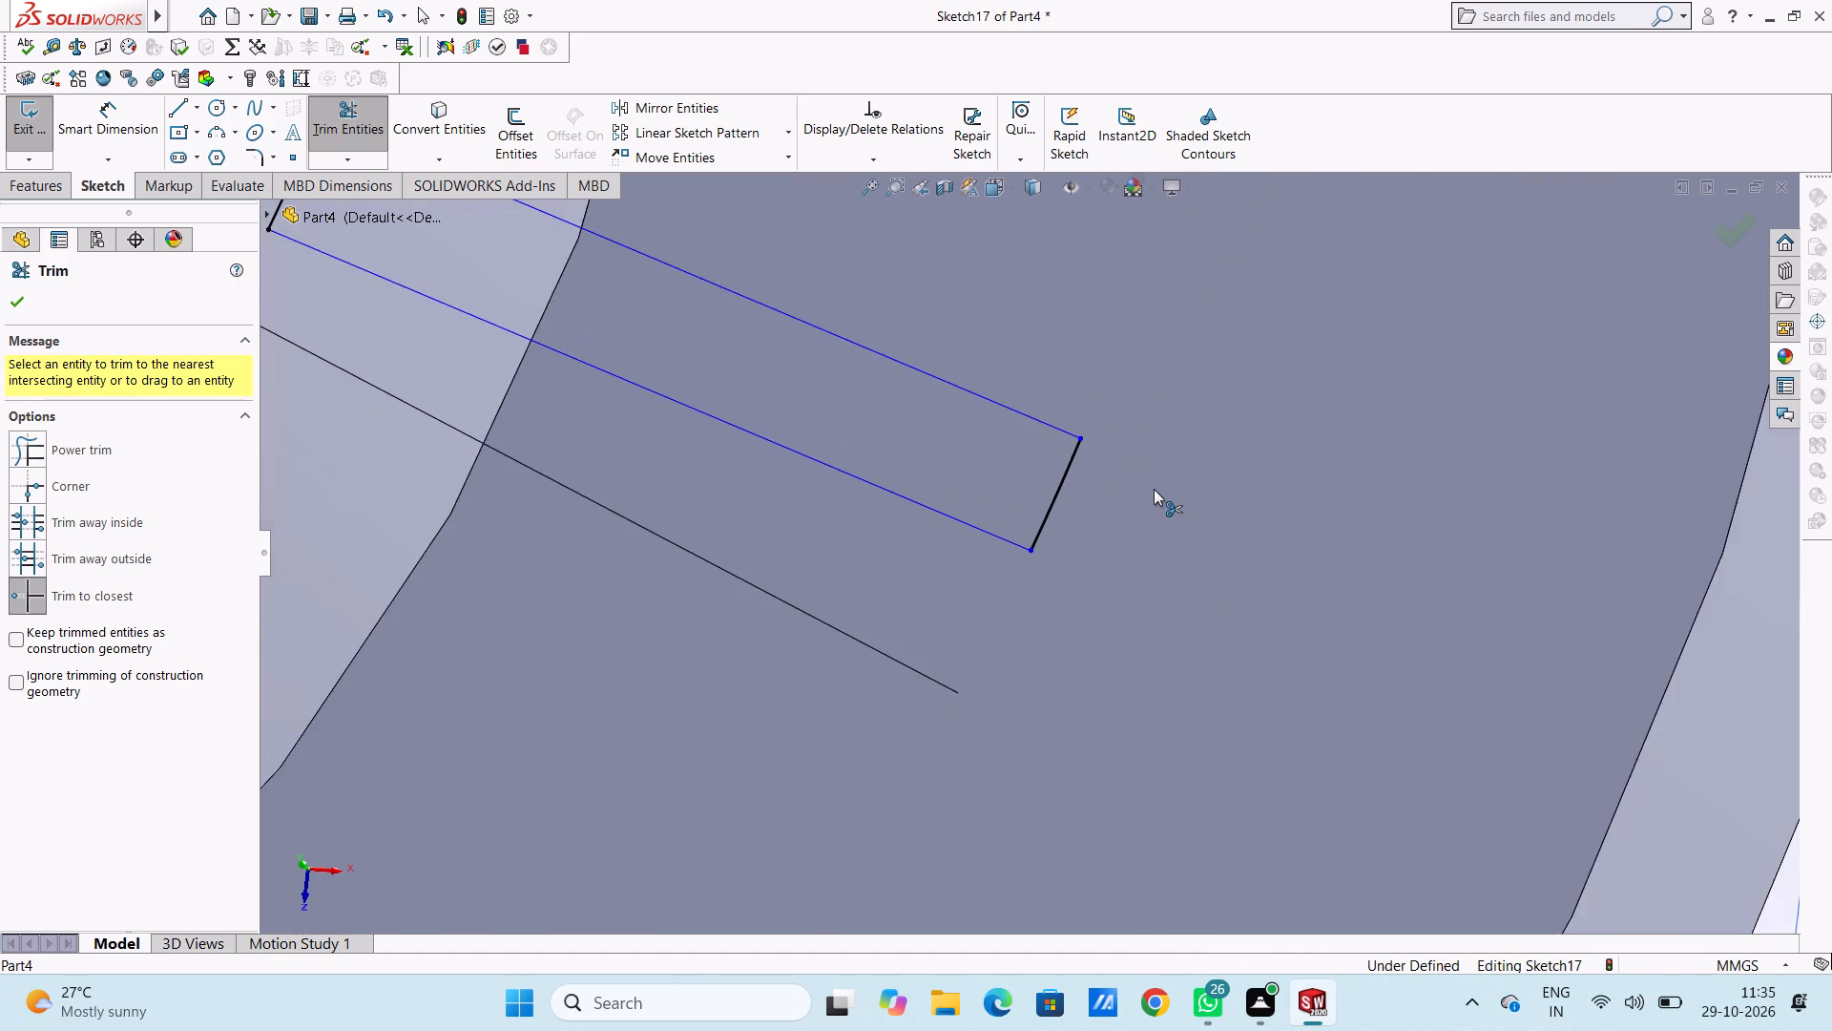
scroll(1154, 489, up, 8)
scroll(891, 722, down, 9)
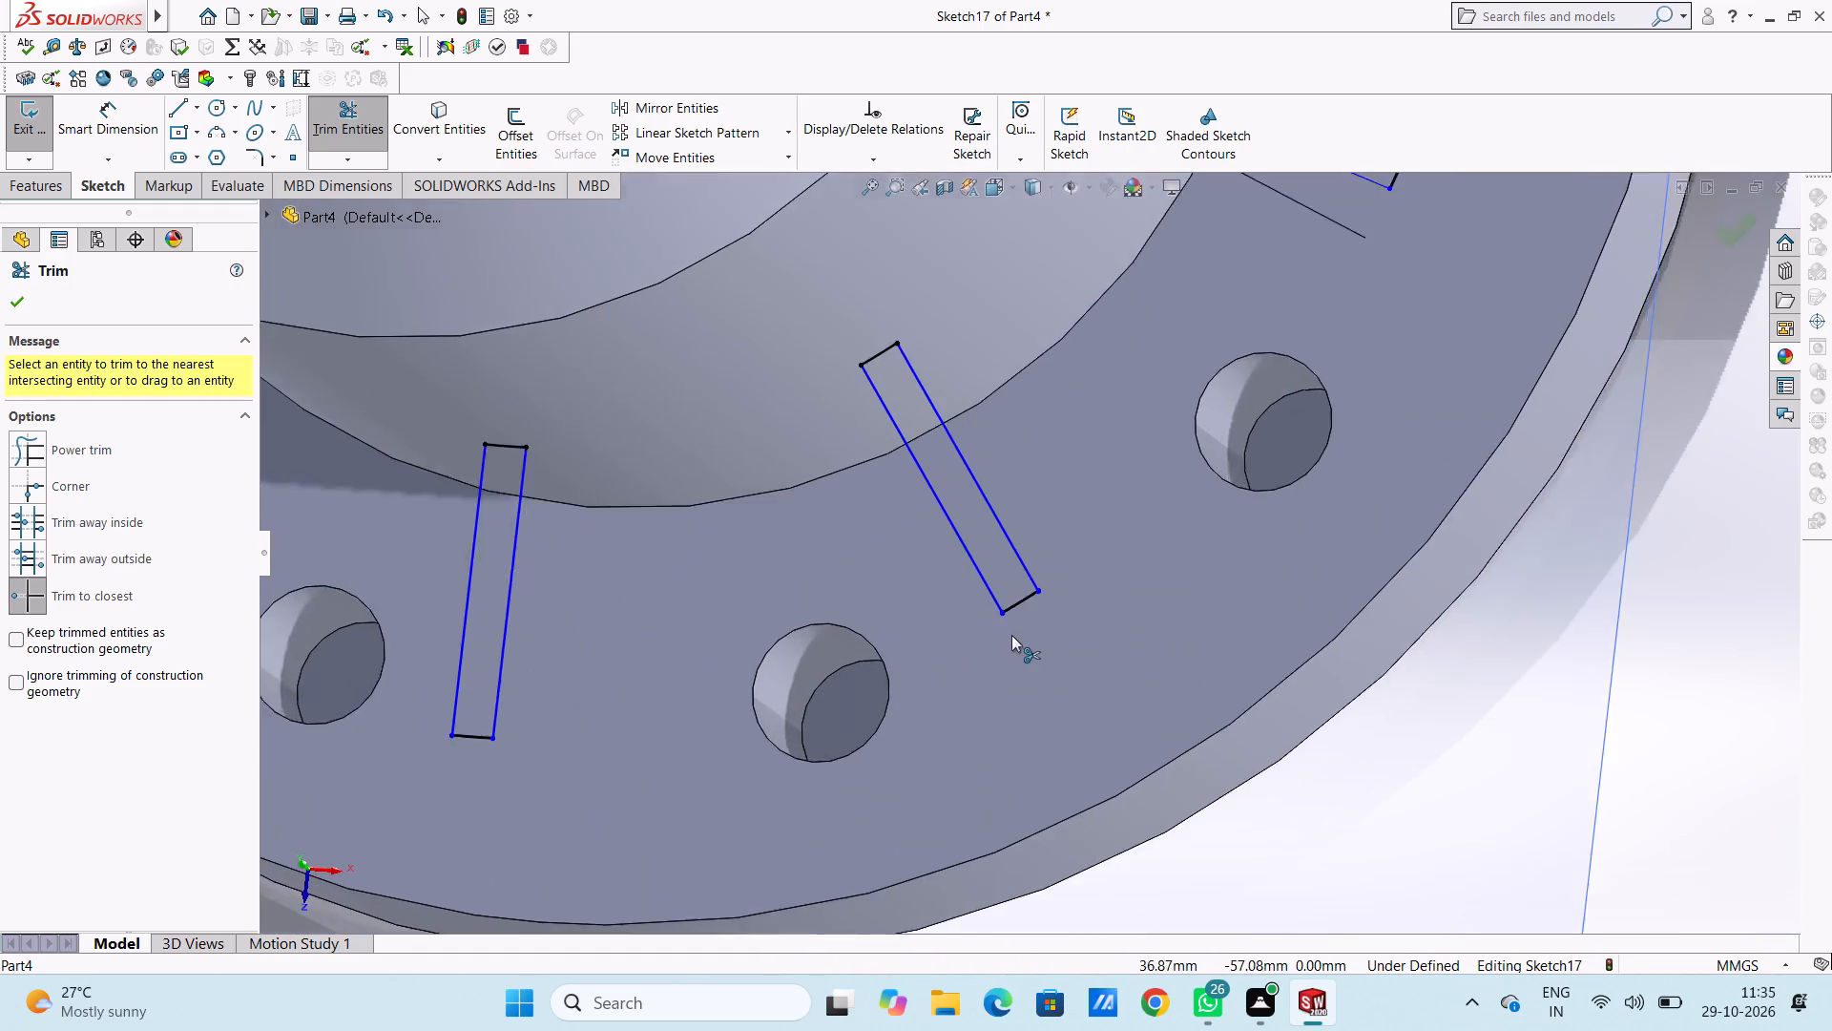
scroll(1061, 501, down, 5)
scroll(1027, 661, down, 4)
scroll(916, 658, down, 5)
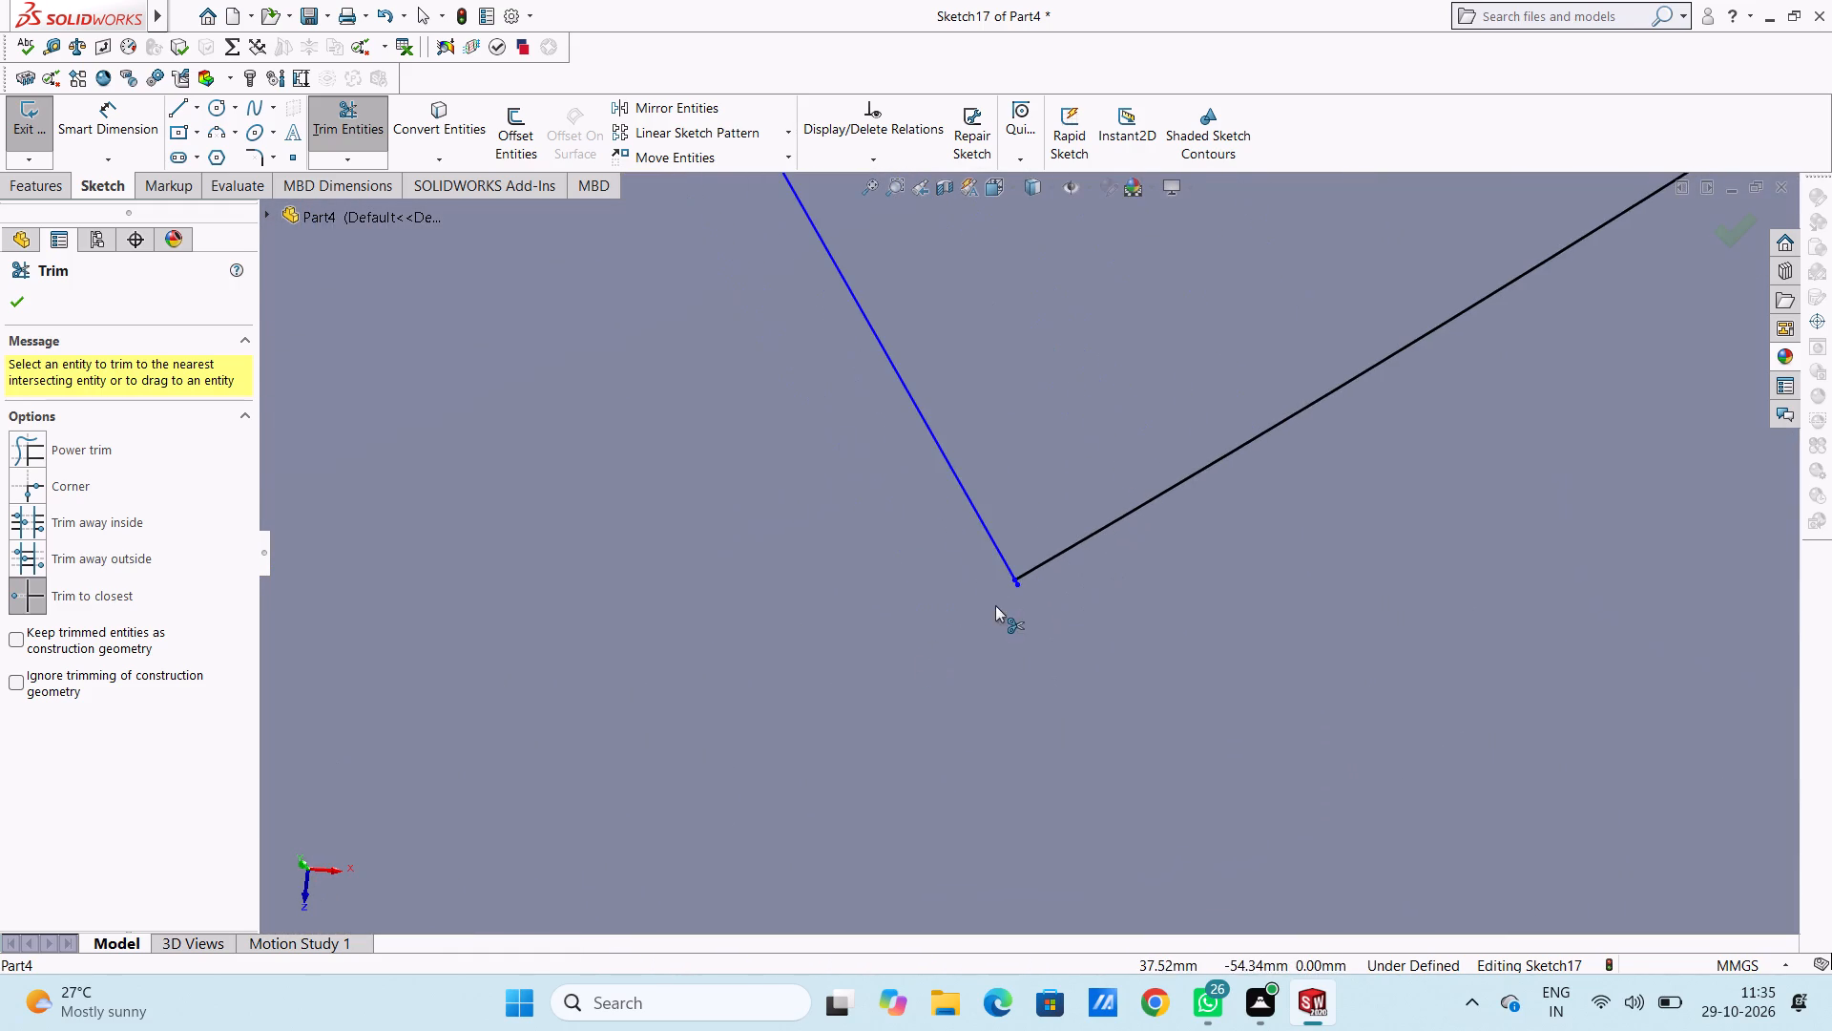
scroll(999, 603, down, 3)
click(1026, 571)
scroll(1026, 571, up, 2)
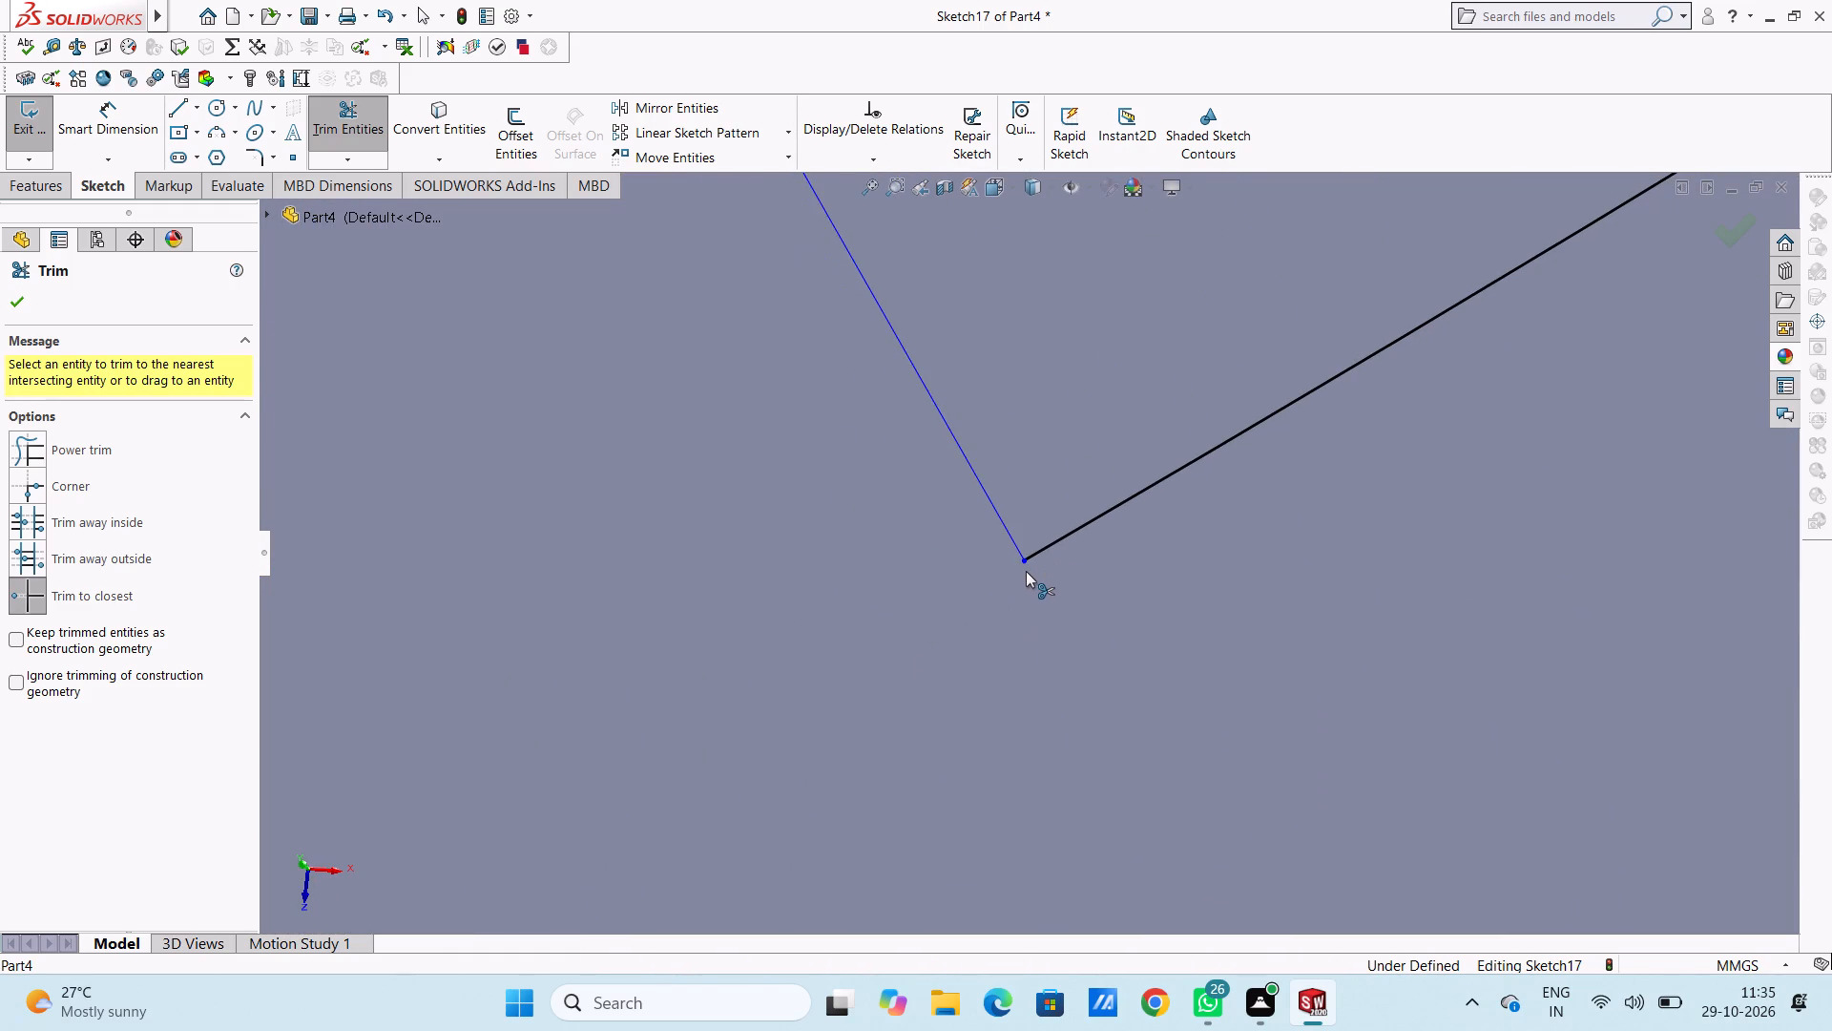
scroll(1026, 571, up, 13)
scroll(1100, 488, down, 11)
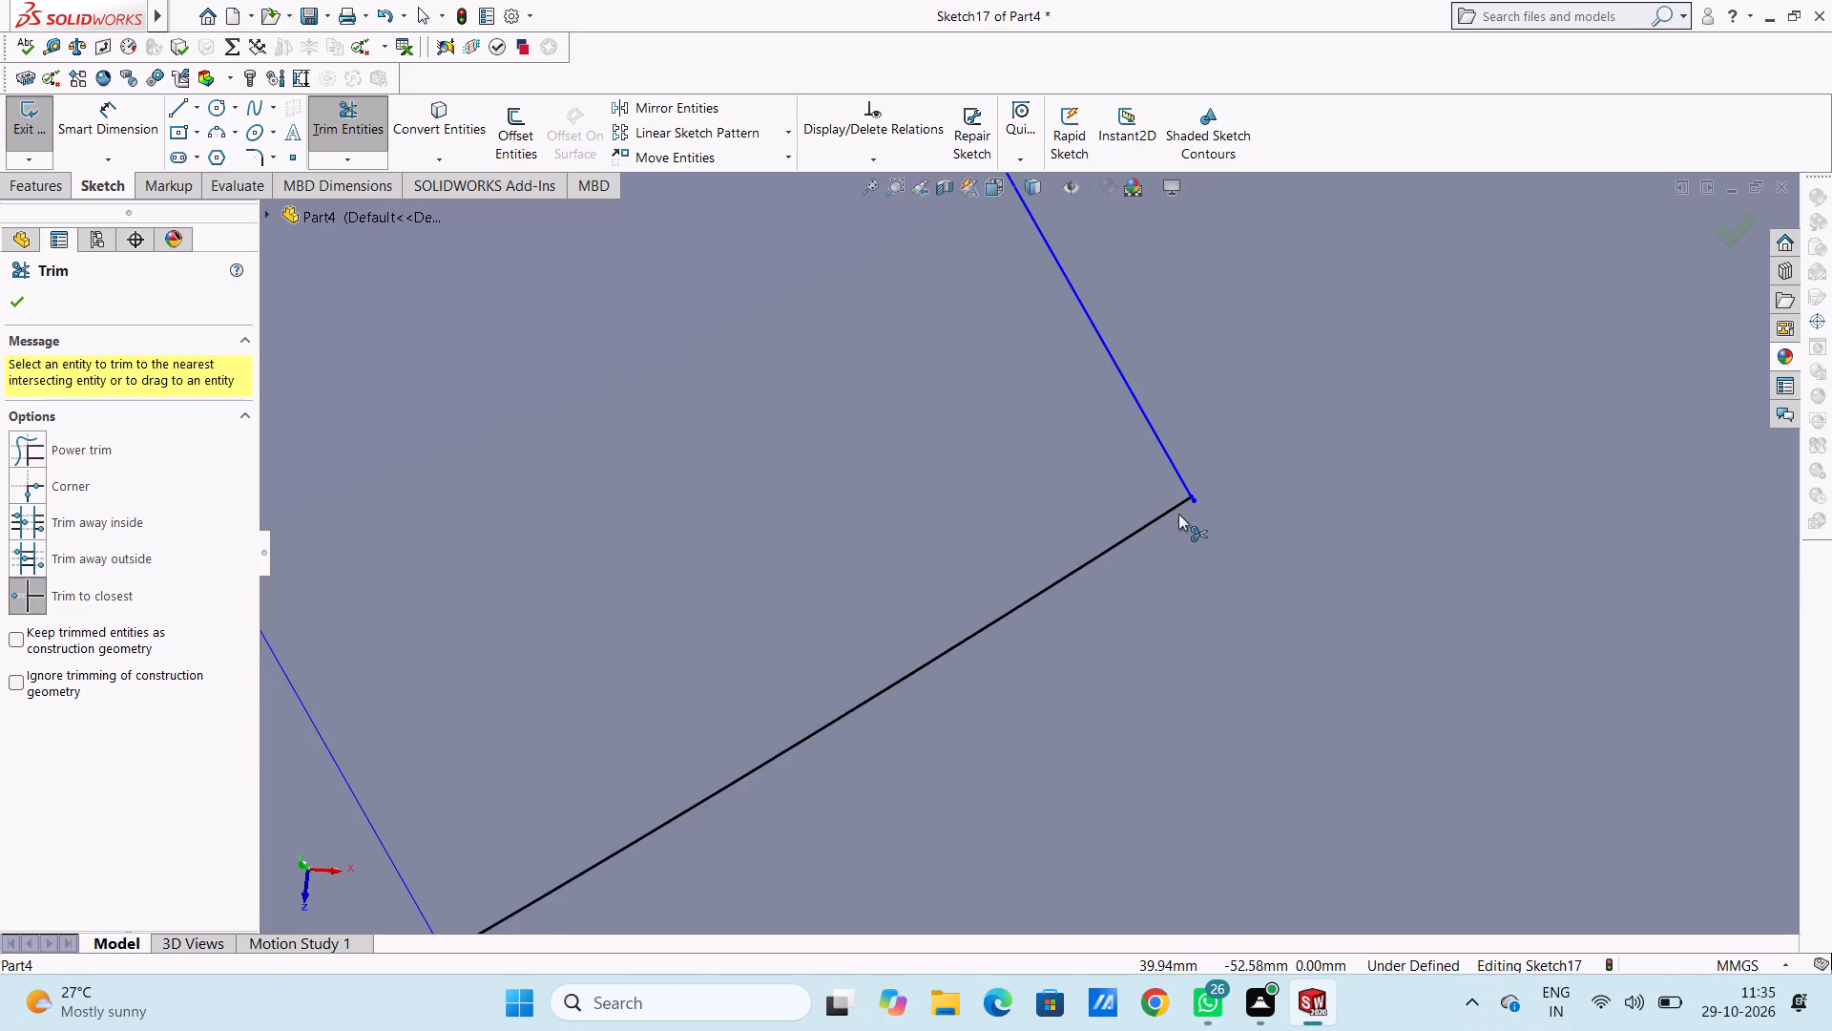
click(1197, 503)
Trim both side-line stubs that overshoot the outer end arc of the rib on the negative Y axis.
scroll(1197, 506, up, 4)
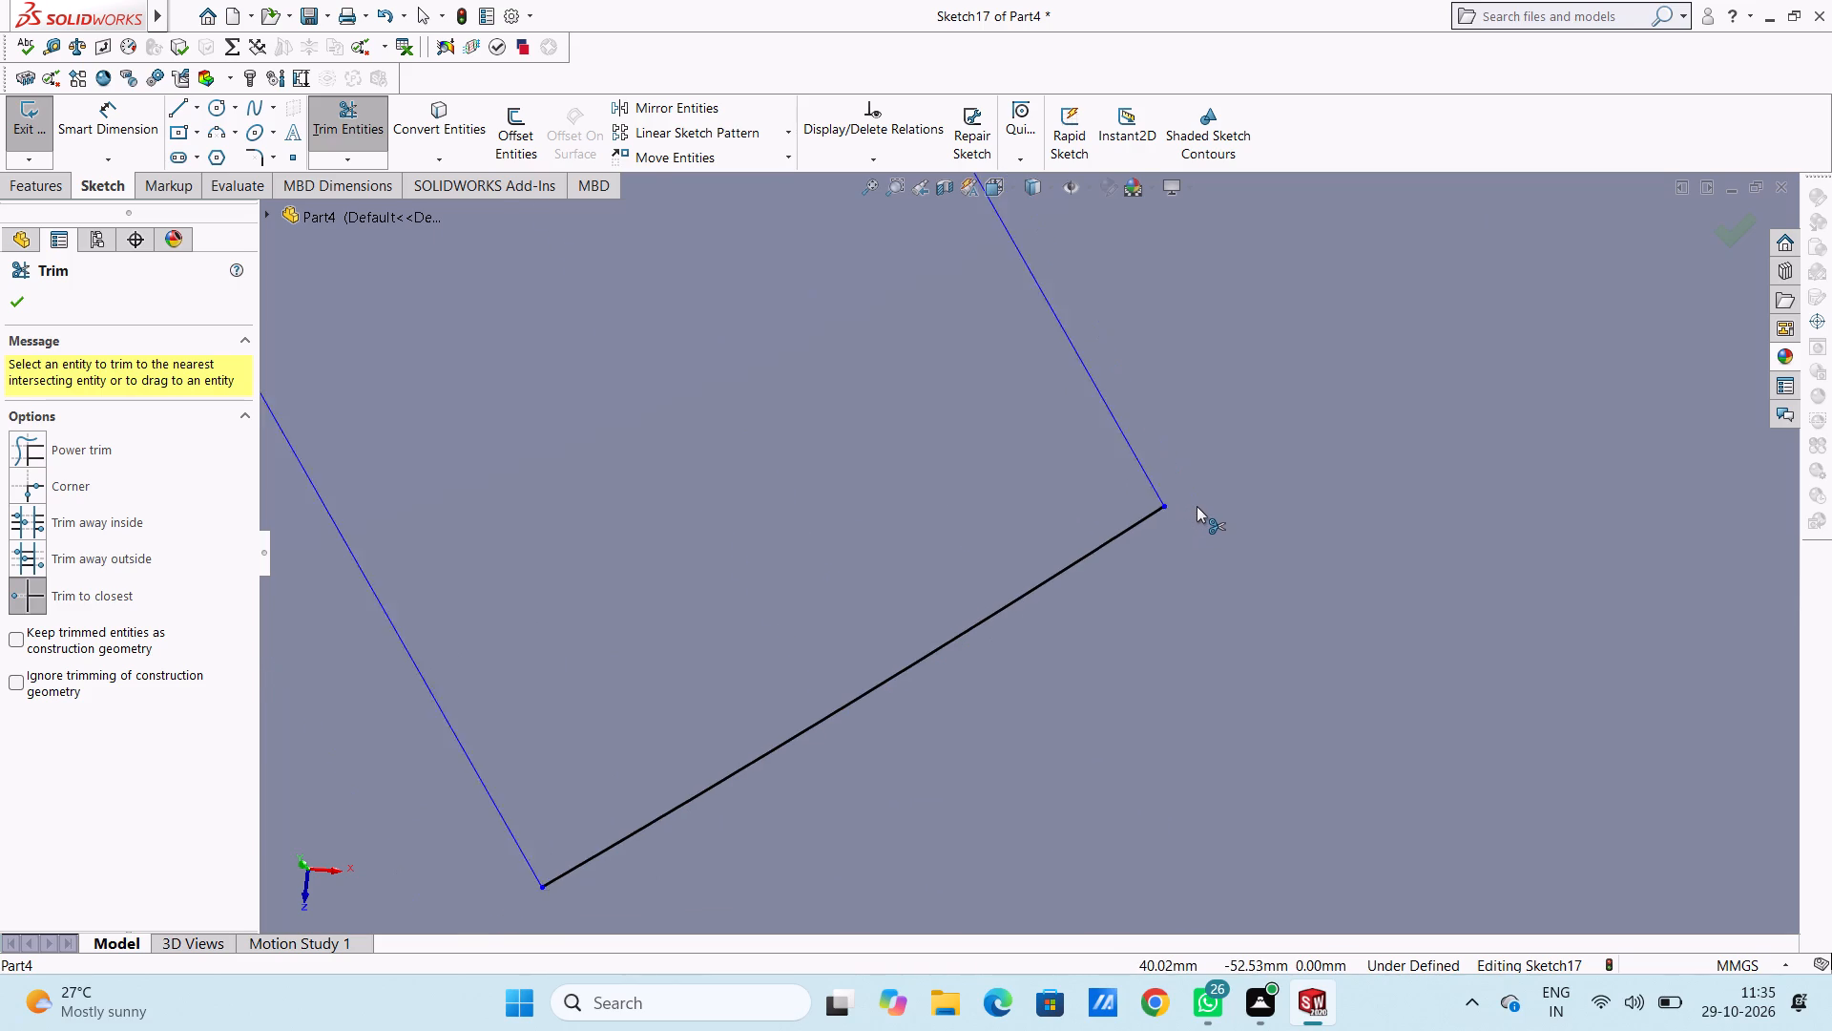
scroll(1197, 506, up, 20)
scroll(703, 646, down, 2)
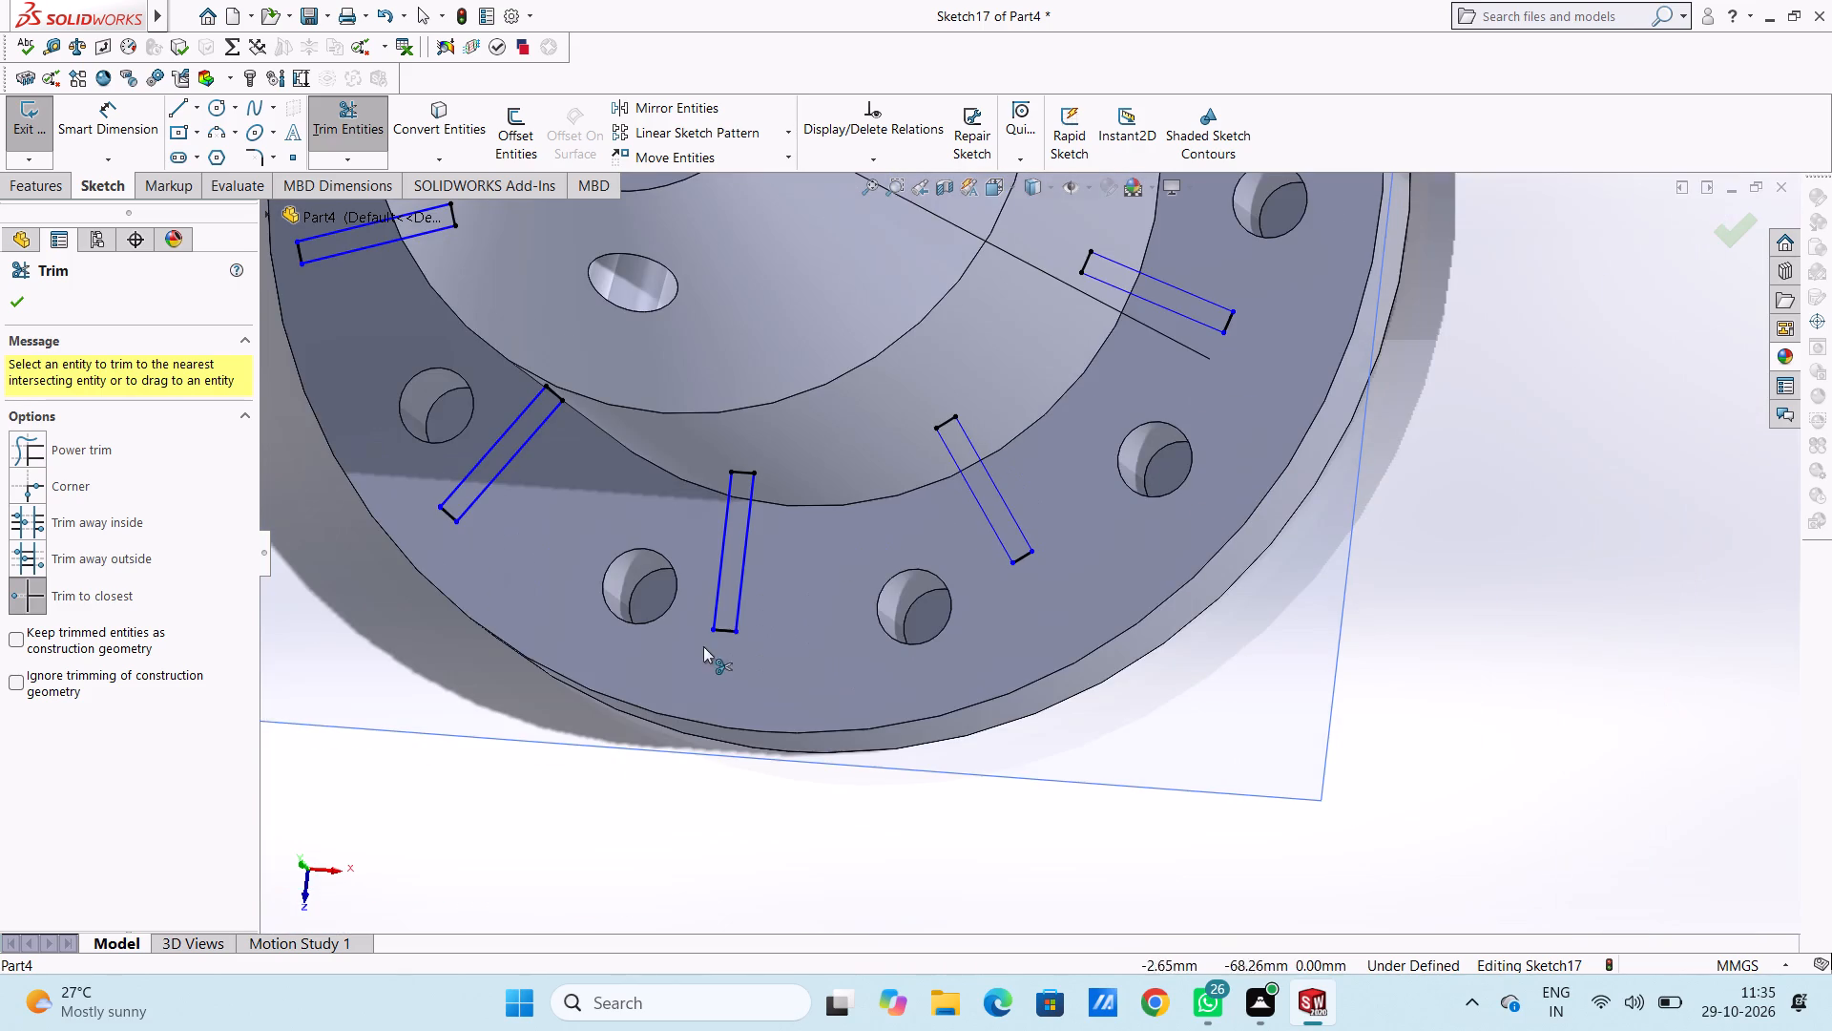
scroll(703, 646, down, 3)
scroll(851, 587, down, 5)
scroll(1040, 553, down, 6)
scroll(866, 548, down, 4)
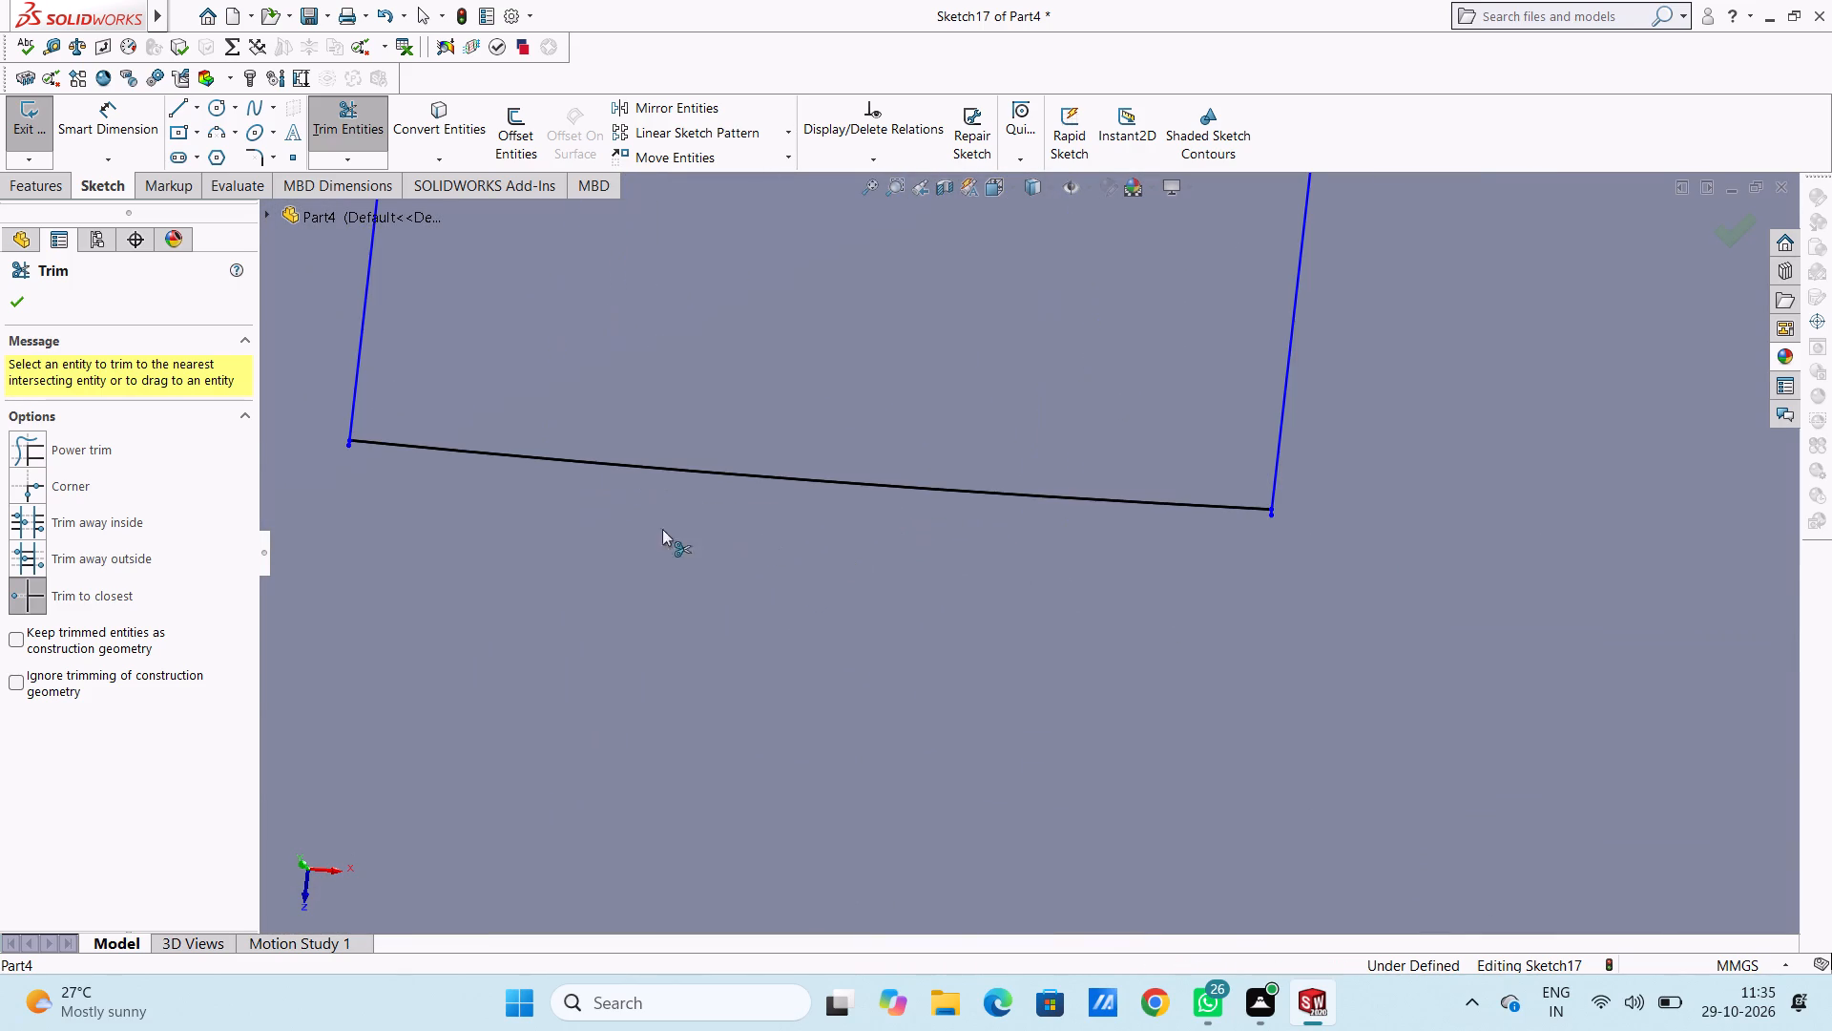
click(352, 446)
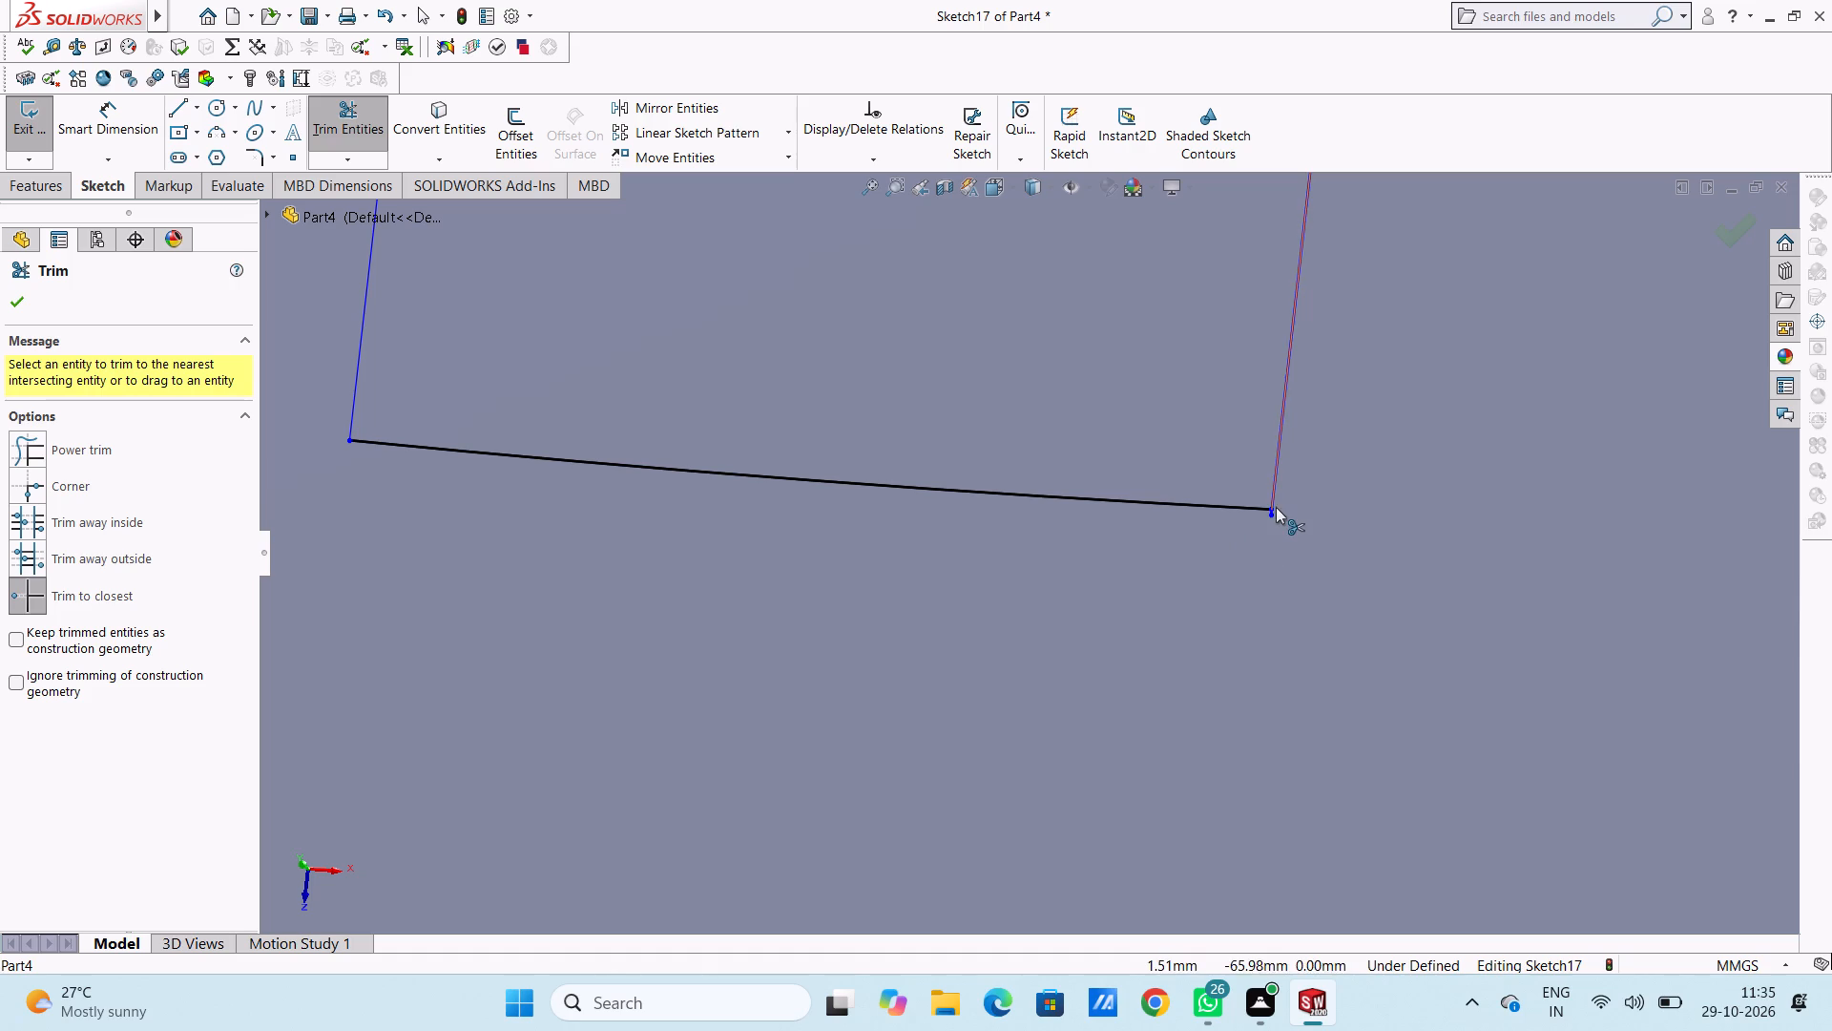
click(1270, 519)
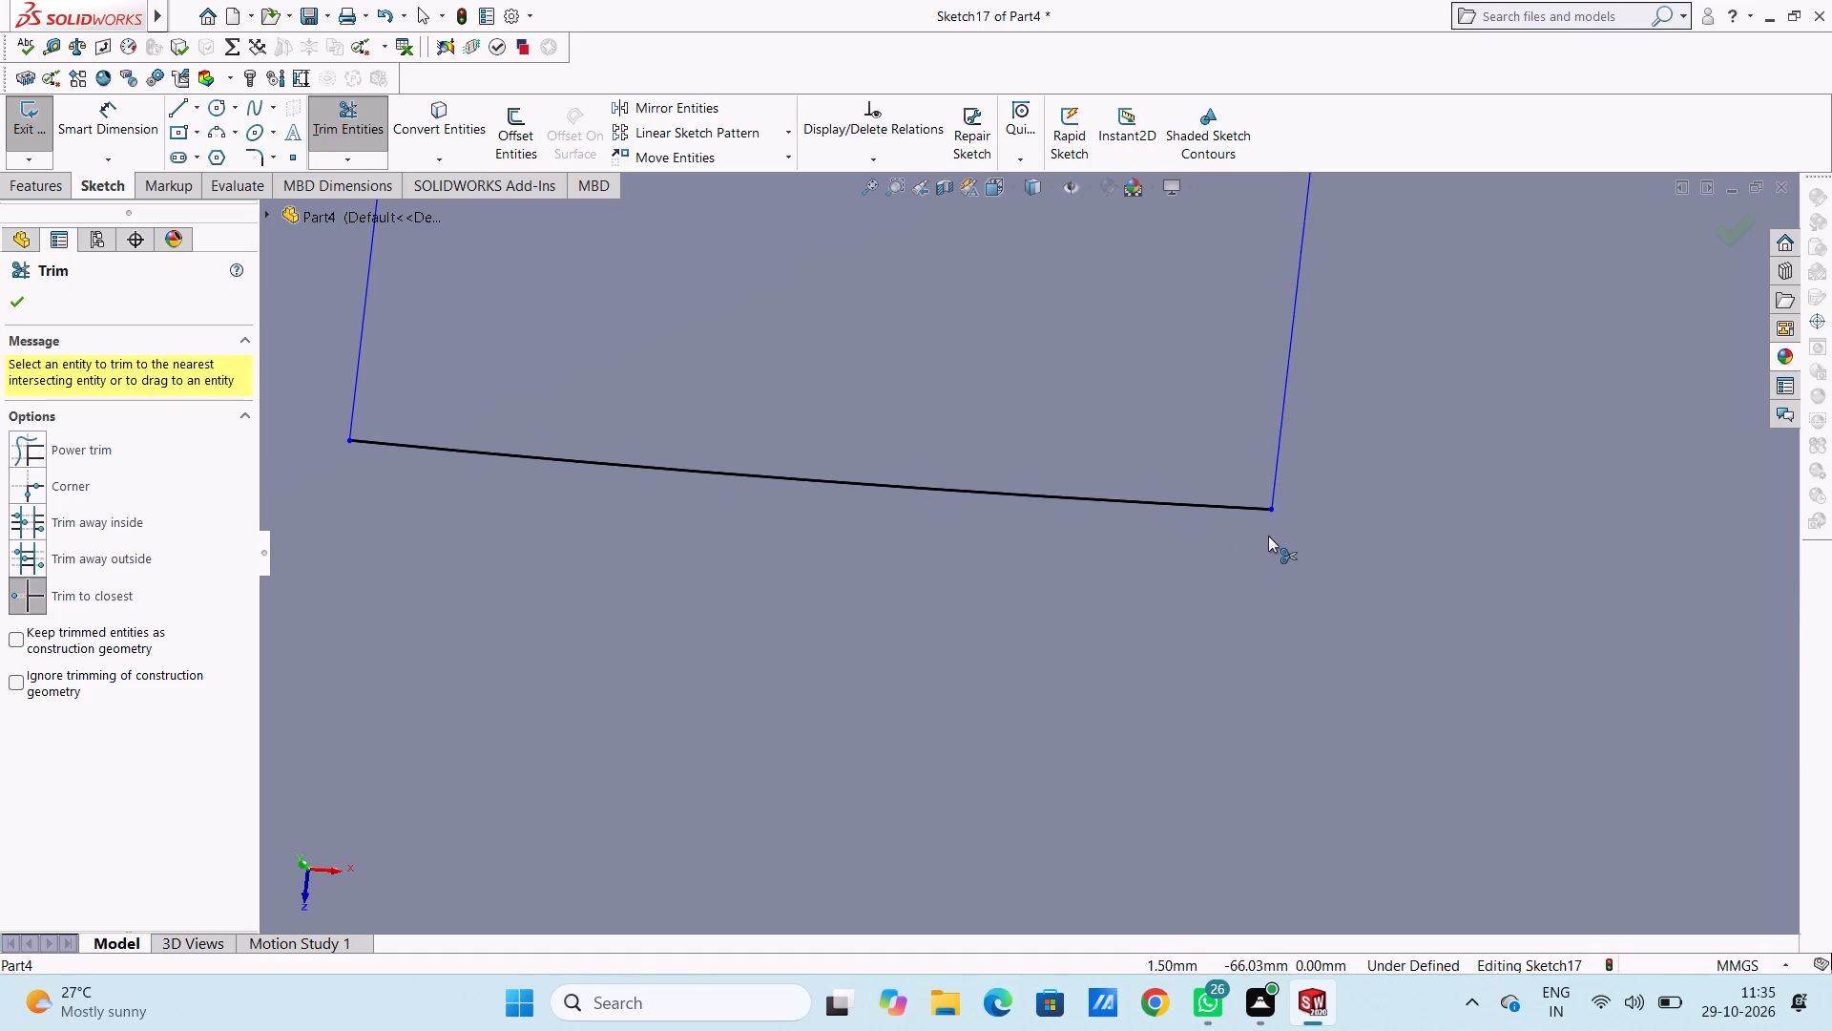
Trim both side-line stubs beyond the outer end arc of the next clockwise rib, on the lower negative-X side.
scroll(1115, 624, up, 20)
scroll(1115, 624, up, 2)
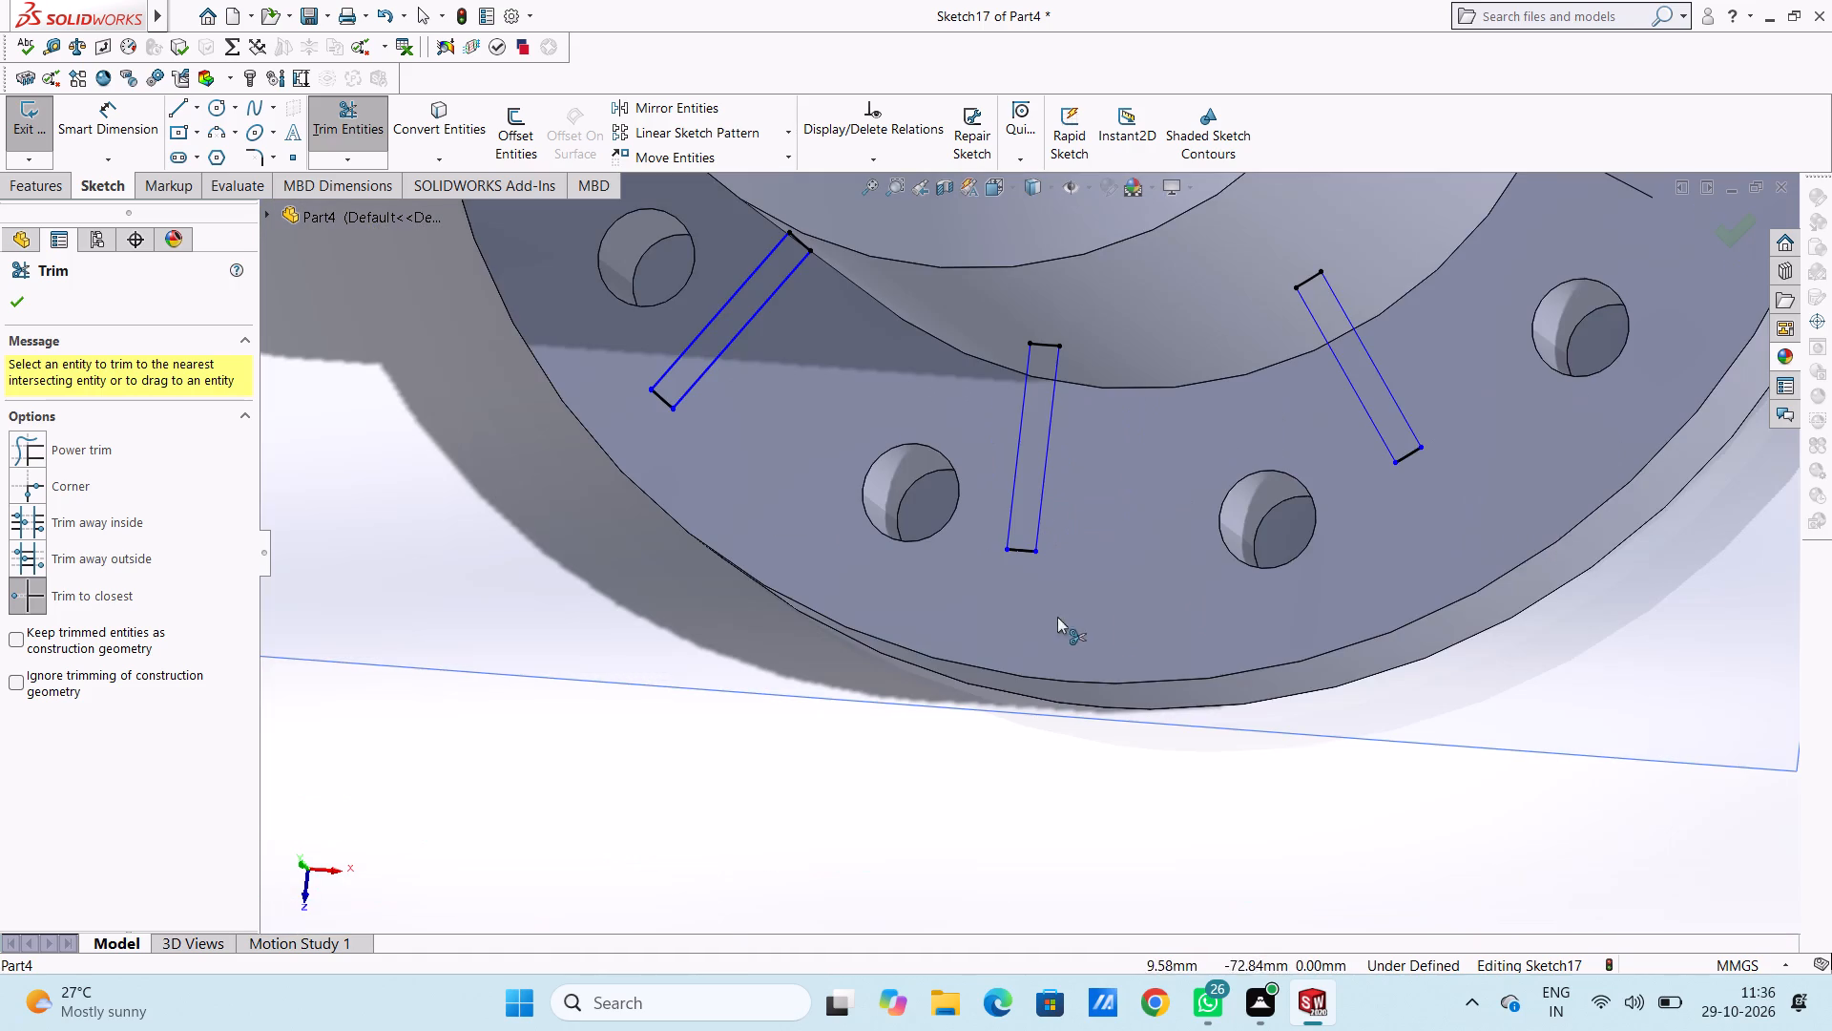
scroll(653, 374, down, 8)
scroll(947, 527, down, 3)
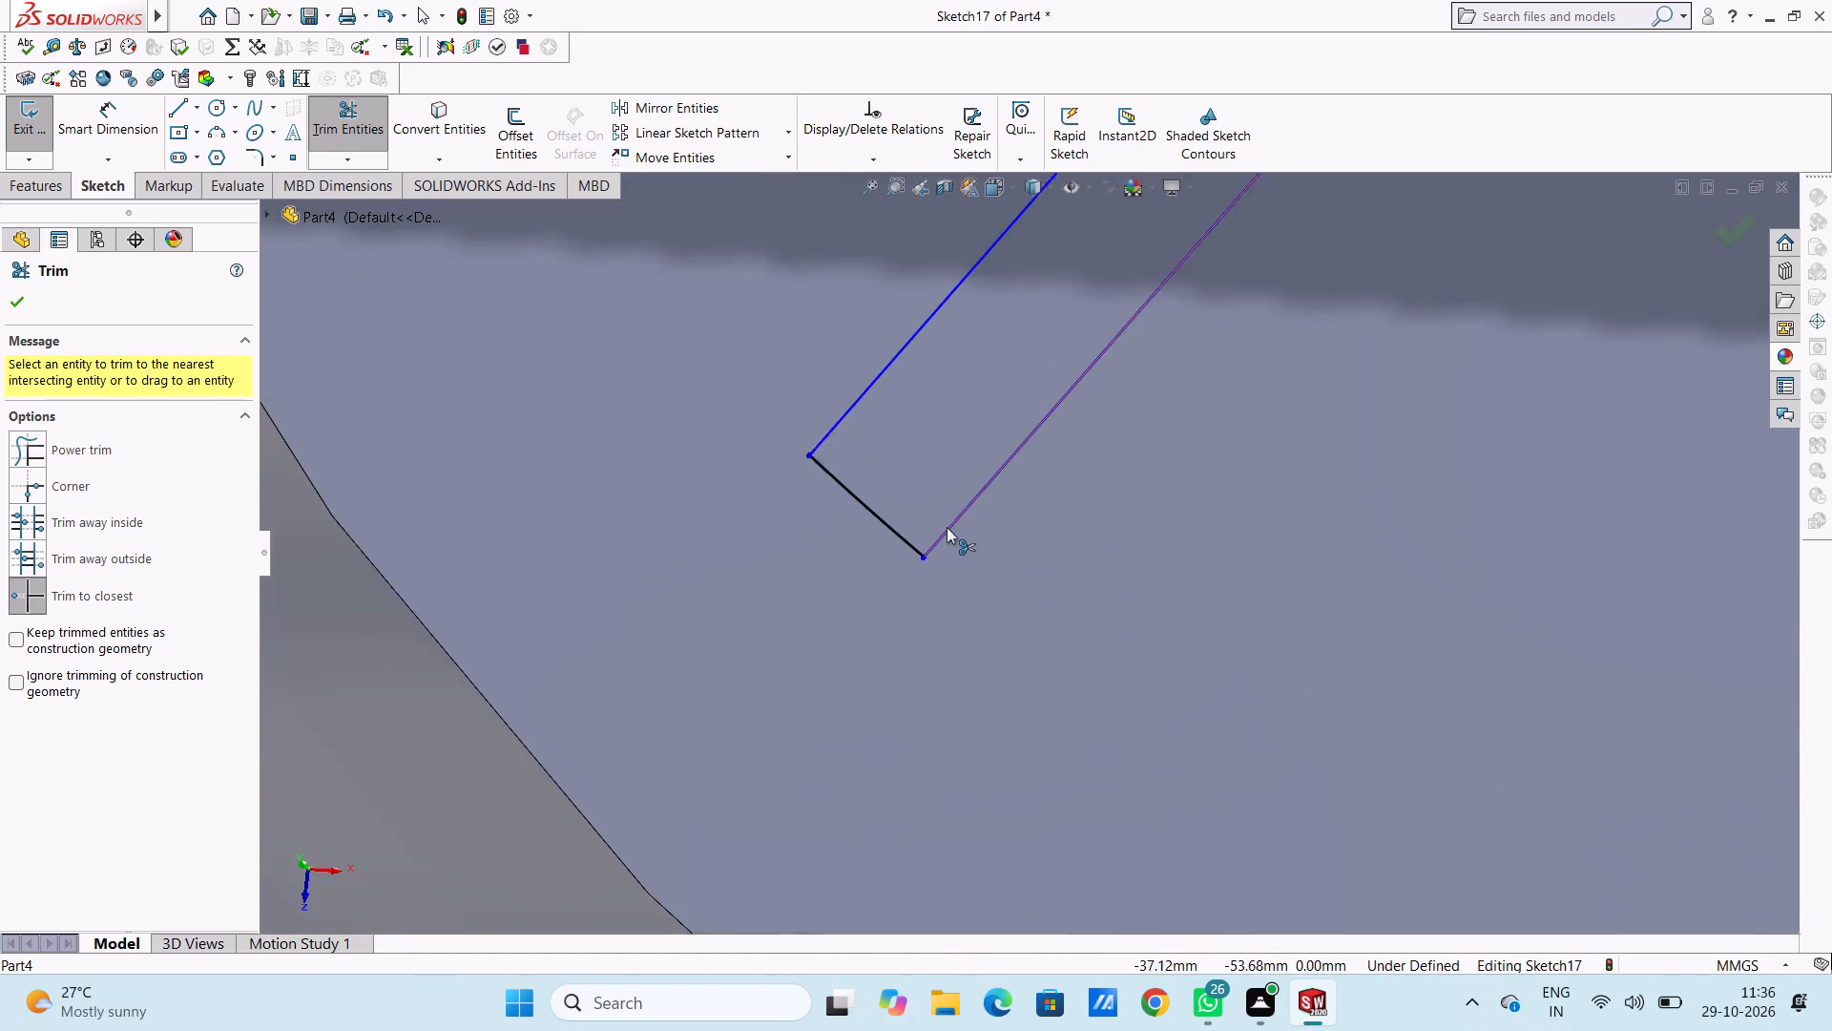
scroll(947, 527, down, 1)
scroll(738, 425, down, 4)
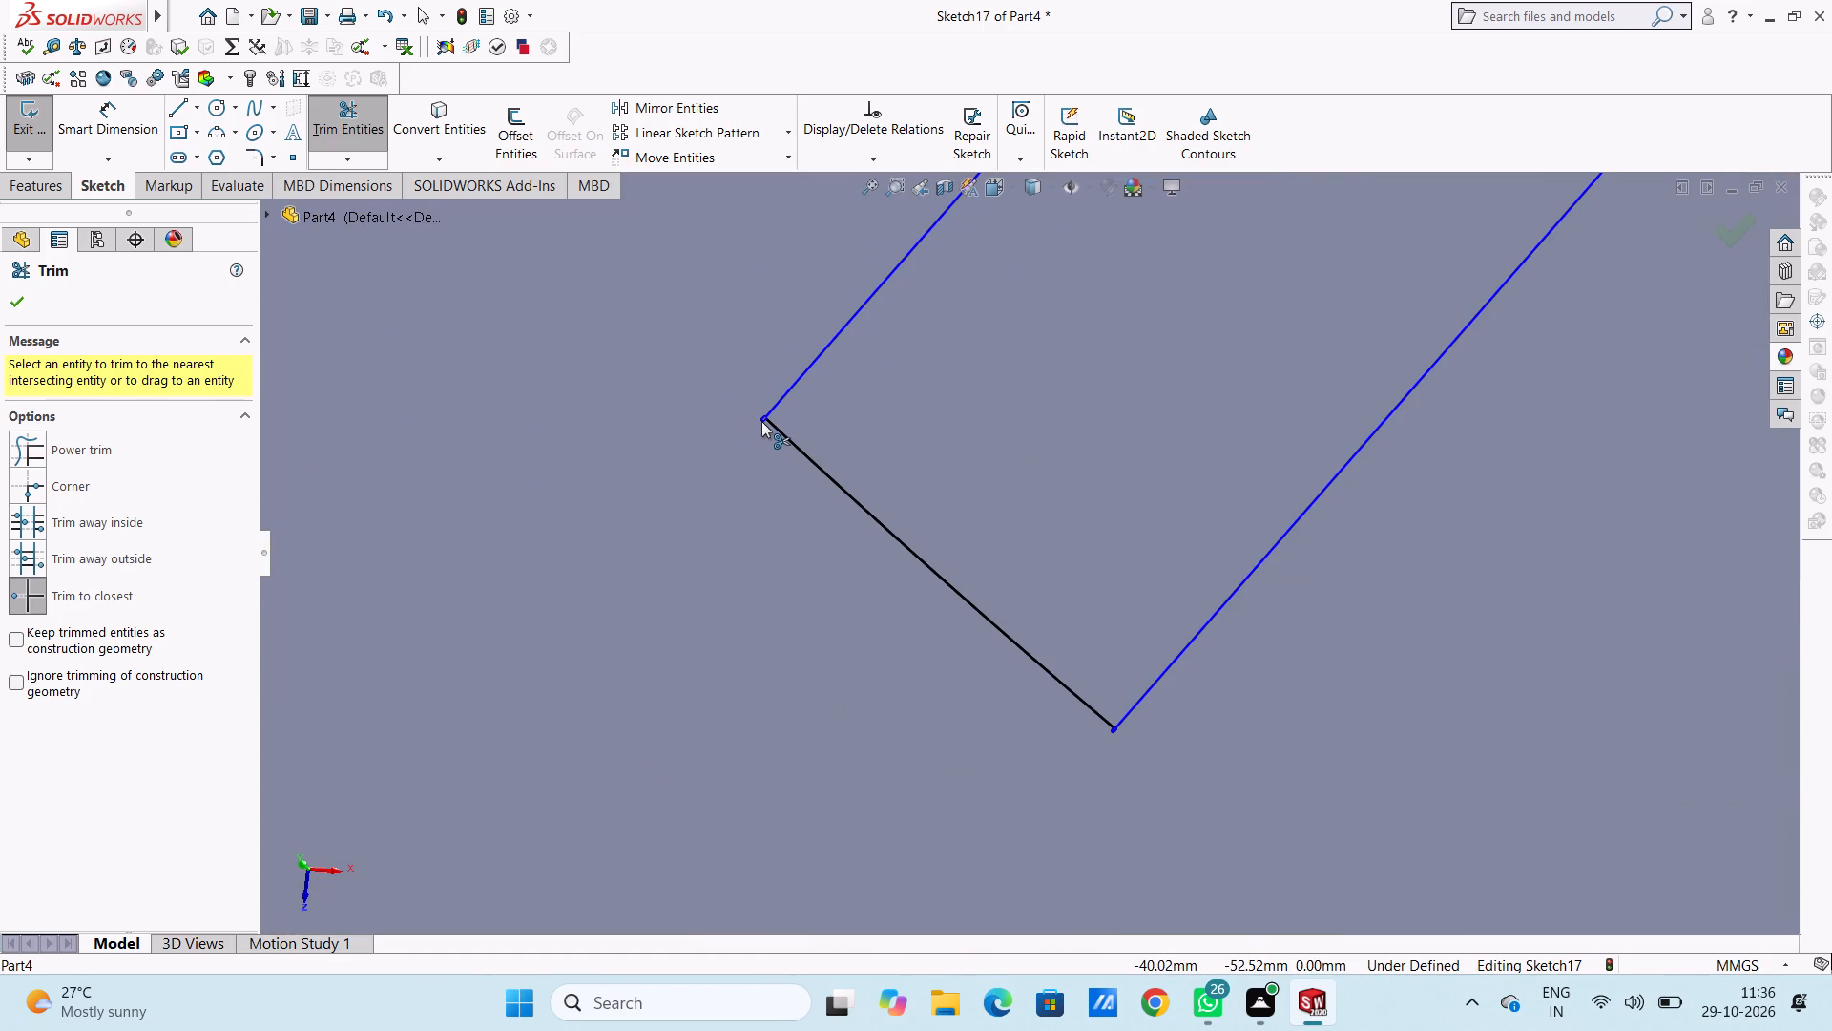
click(761, 422)
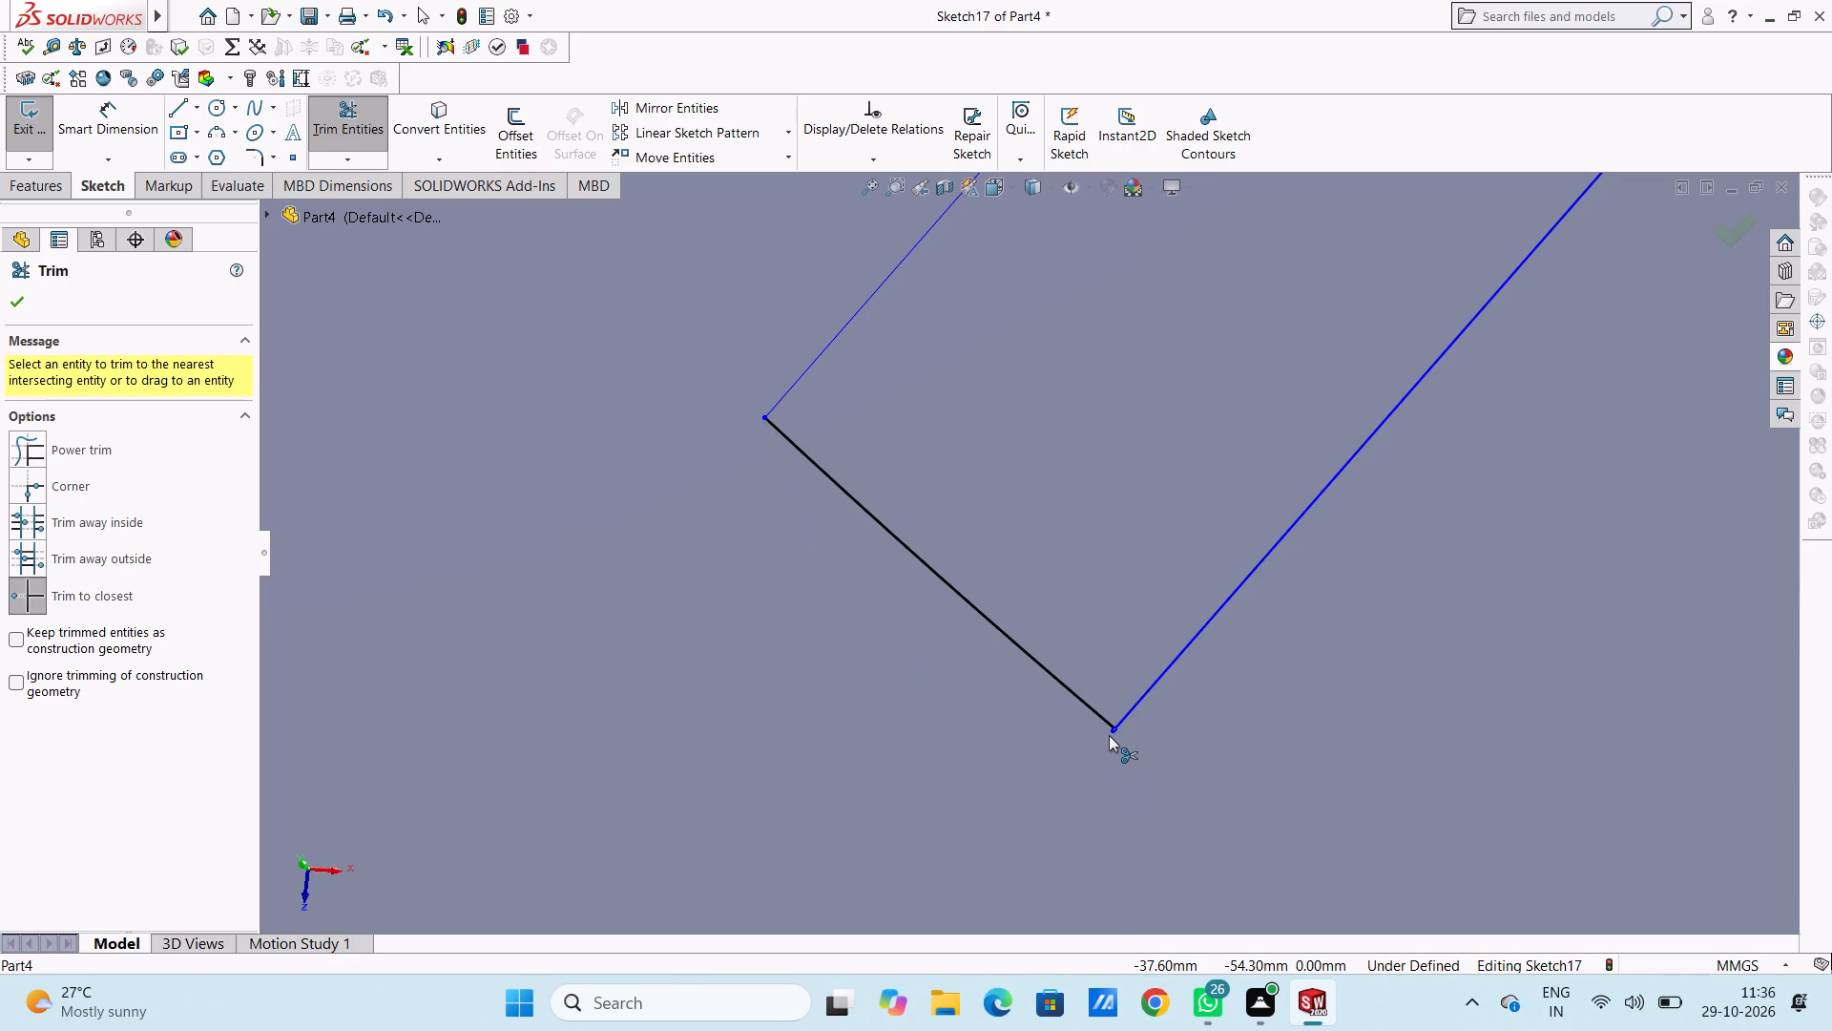
click(1113, 731)
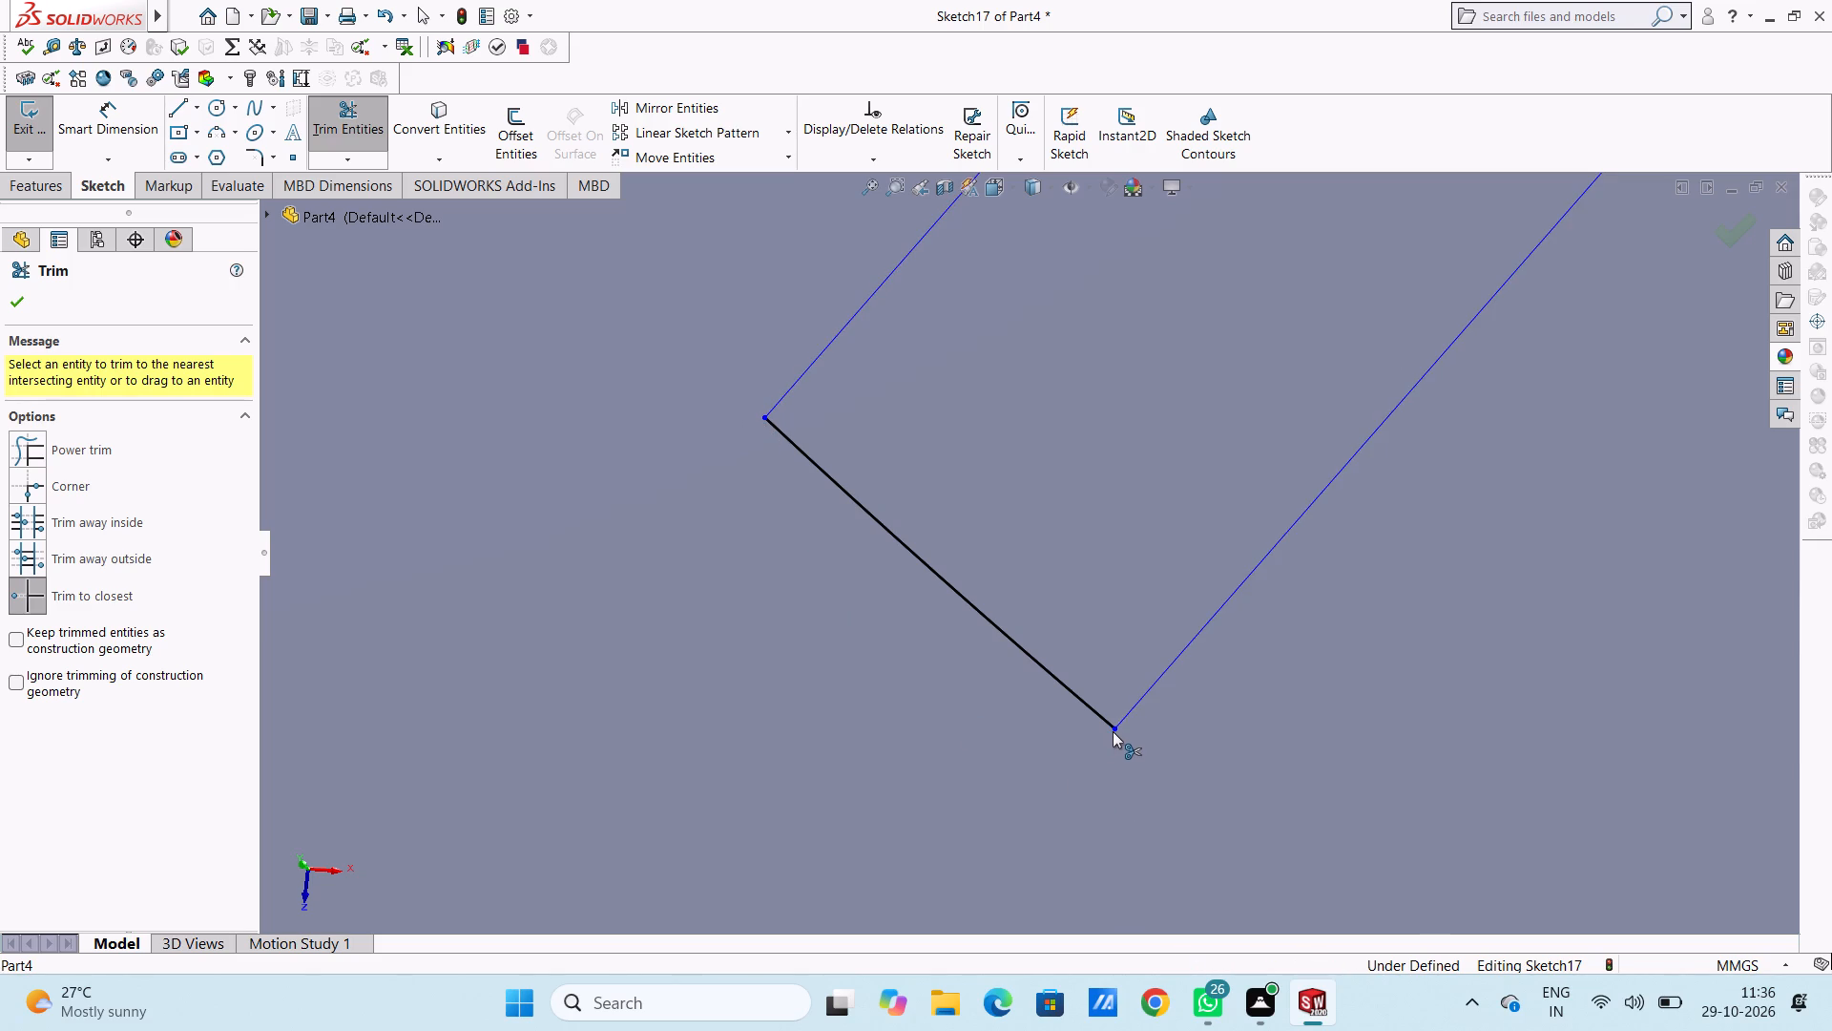
Trim both side-line stubs beyond the outer end arc of the rib just below the negative X axis.
scroll(1114, 750, up, 20)
scroll(1114, 750, up, 4)
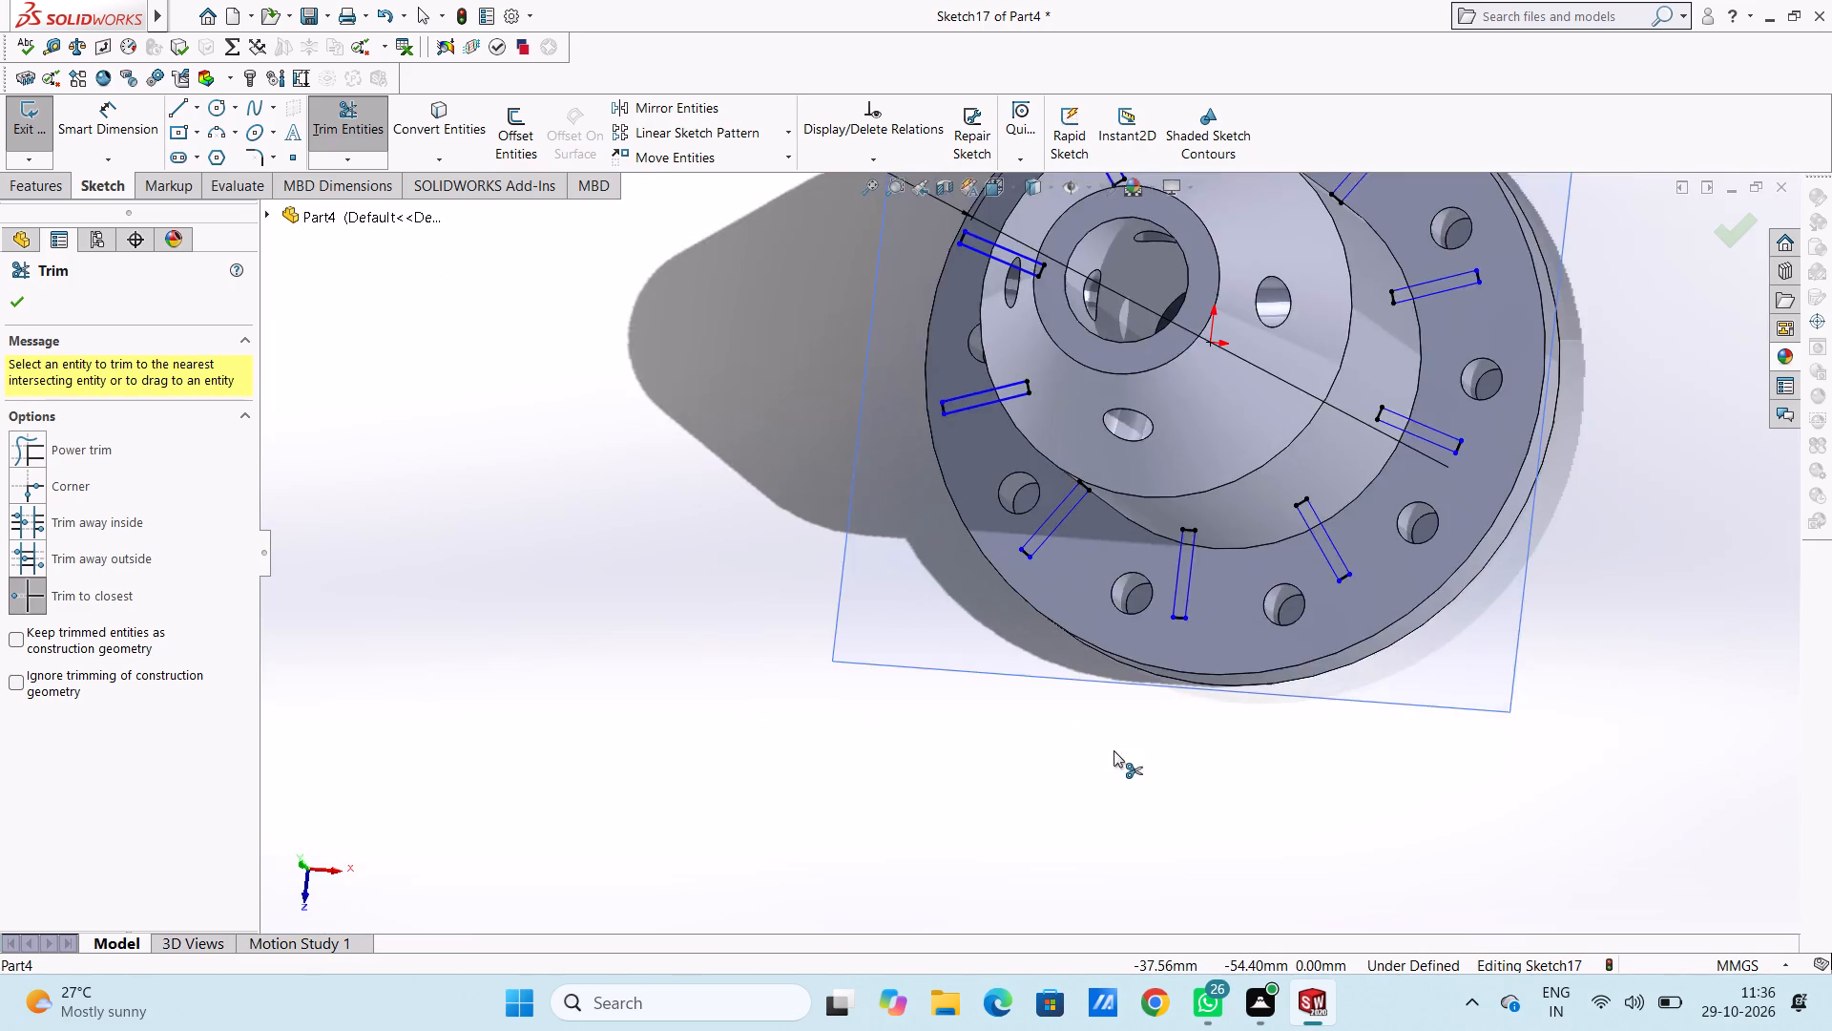
scroll(978, 495, down, 5)
scroll(978, 413, down, 11)
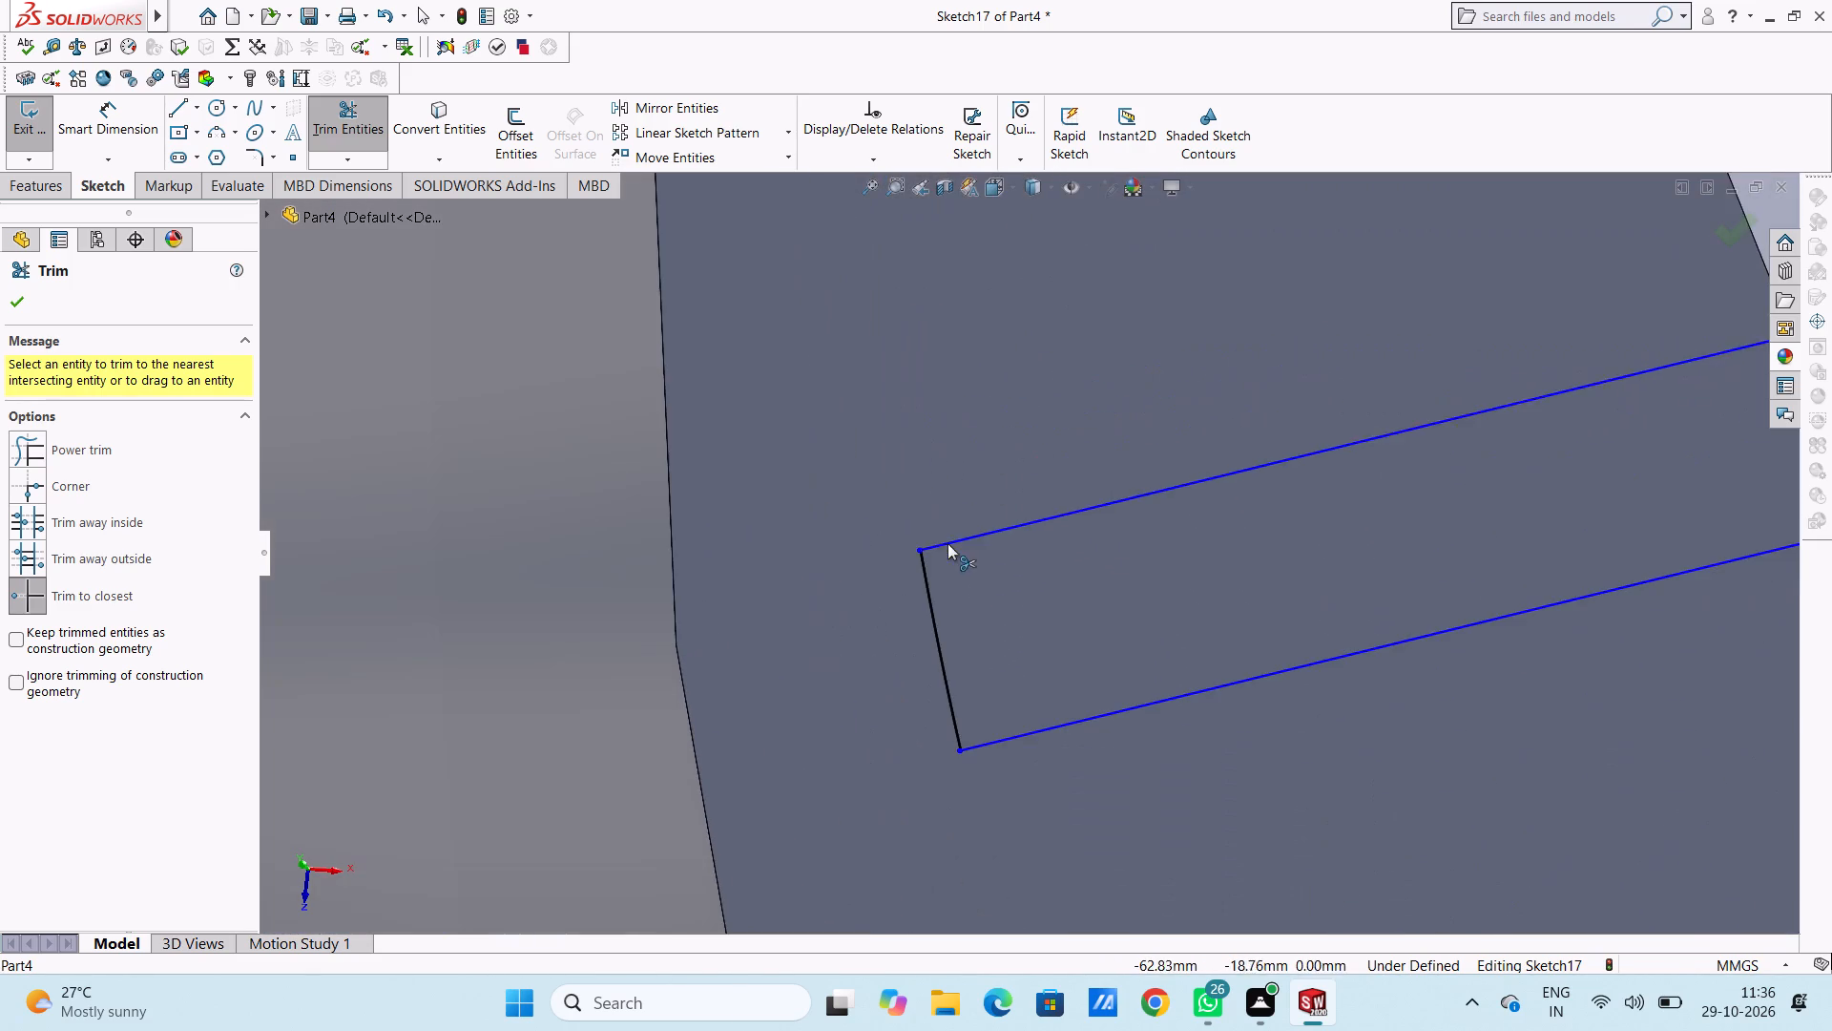
scroll(951, 526, down, 3)
scroll(992, 747, up, 3)
scroll(1014, 797, down, 3)
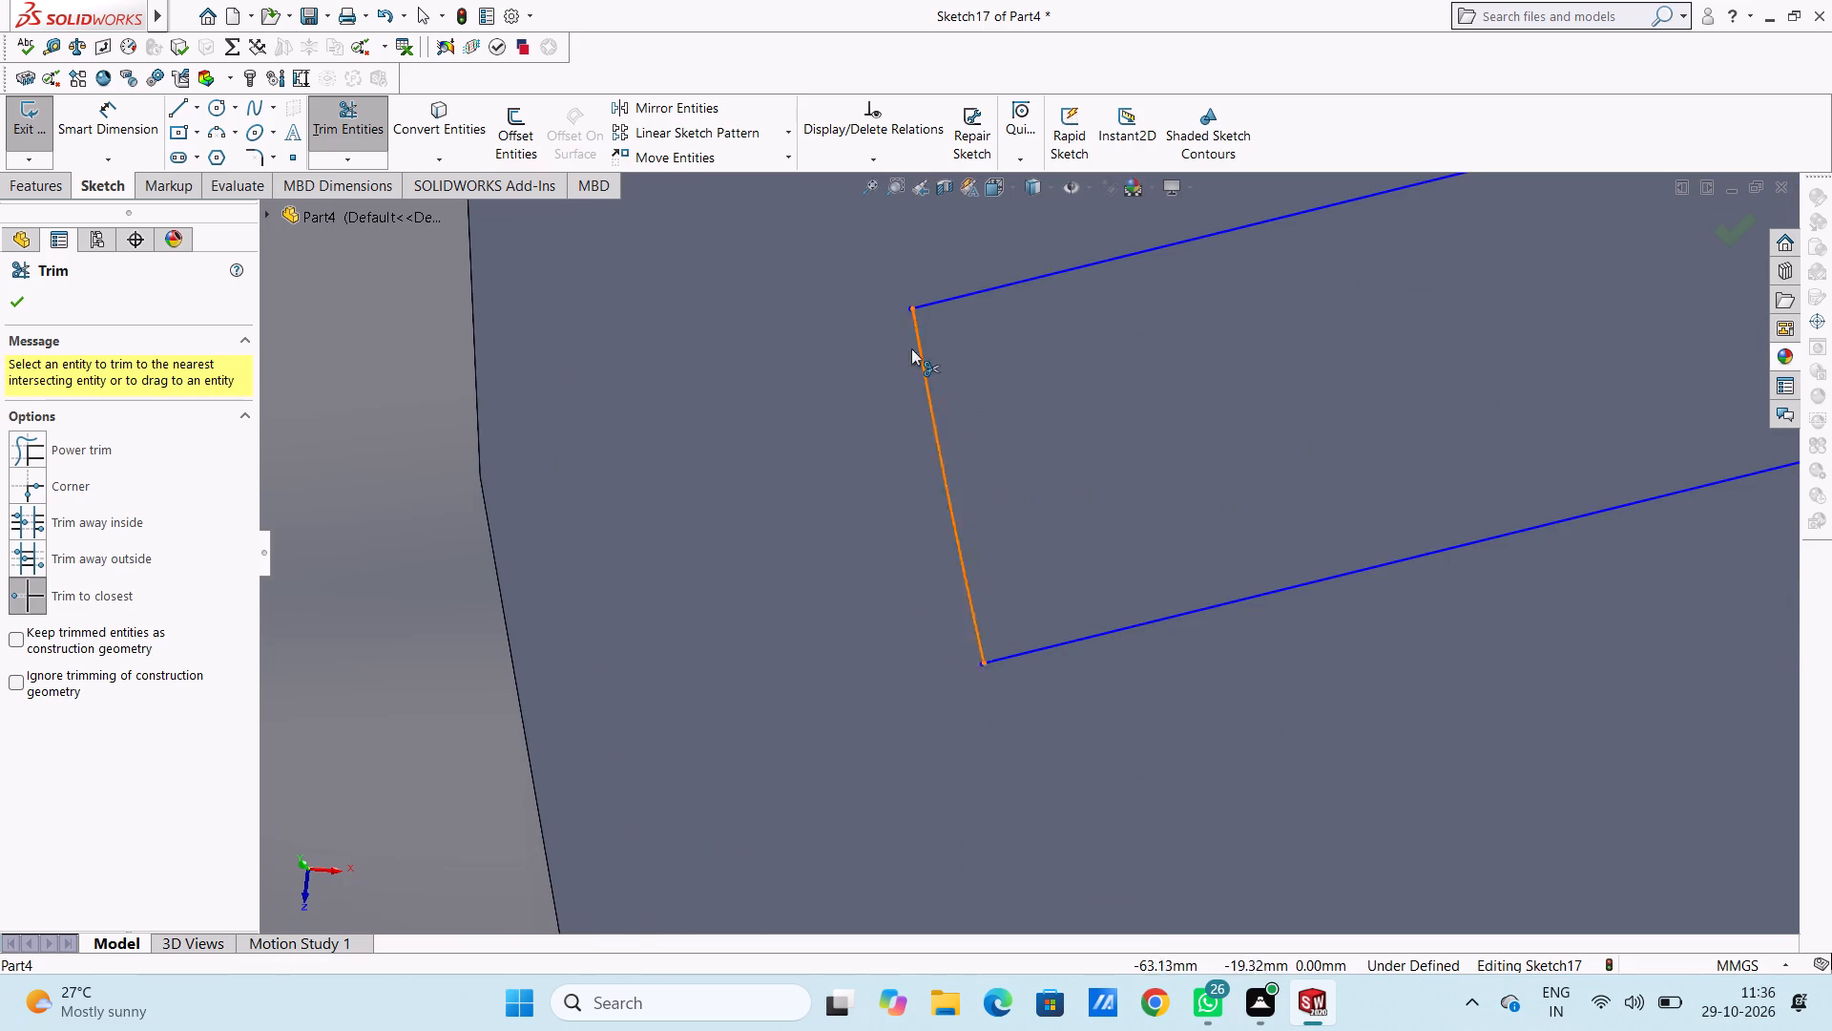
scroll(945, 316, down, 2)
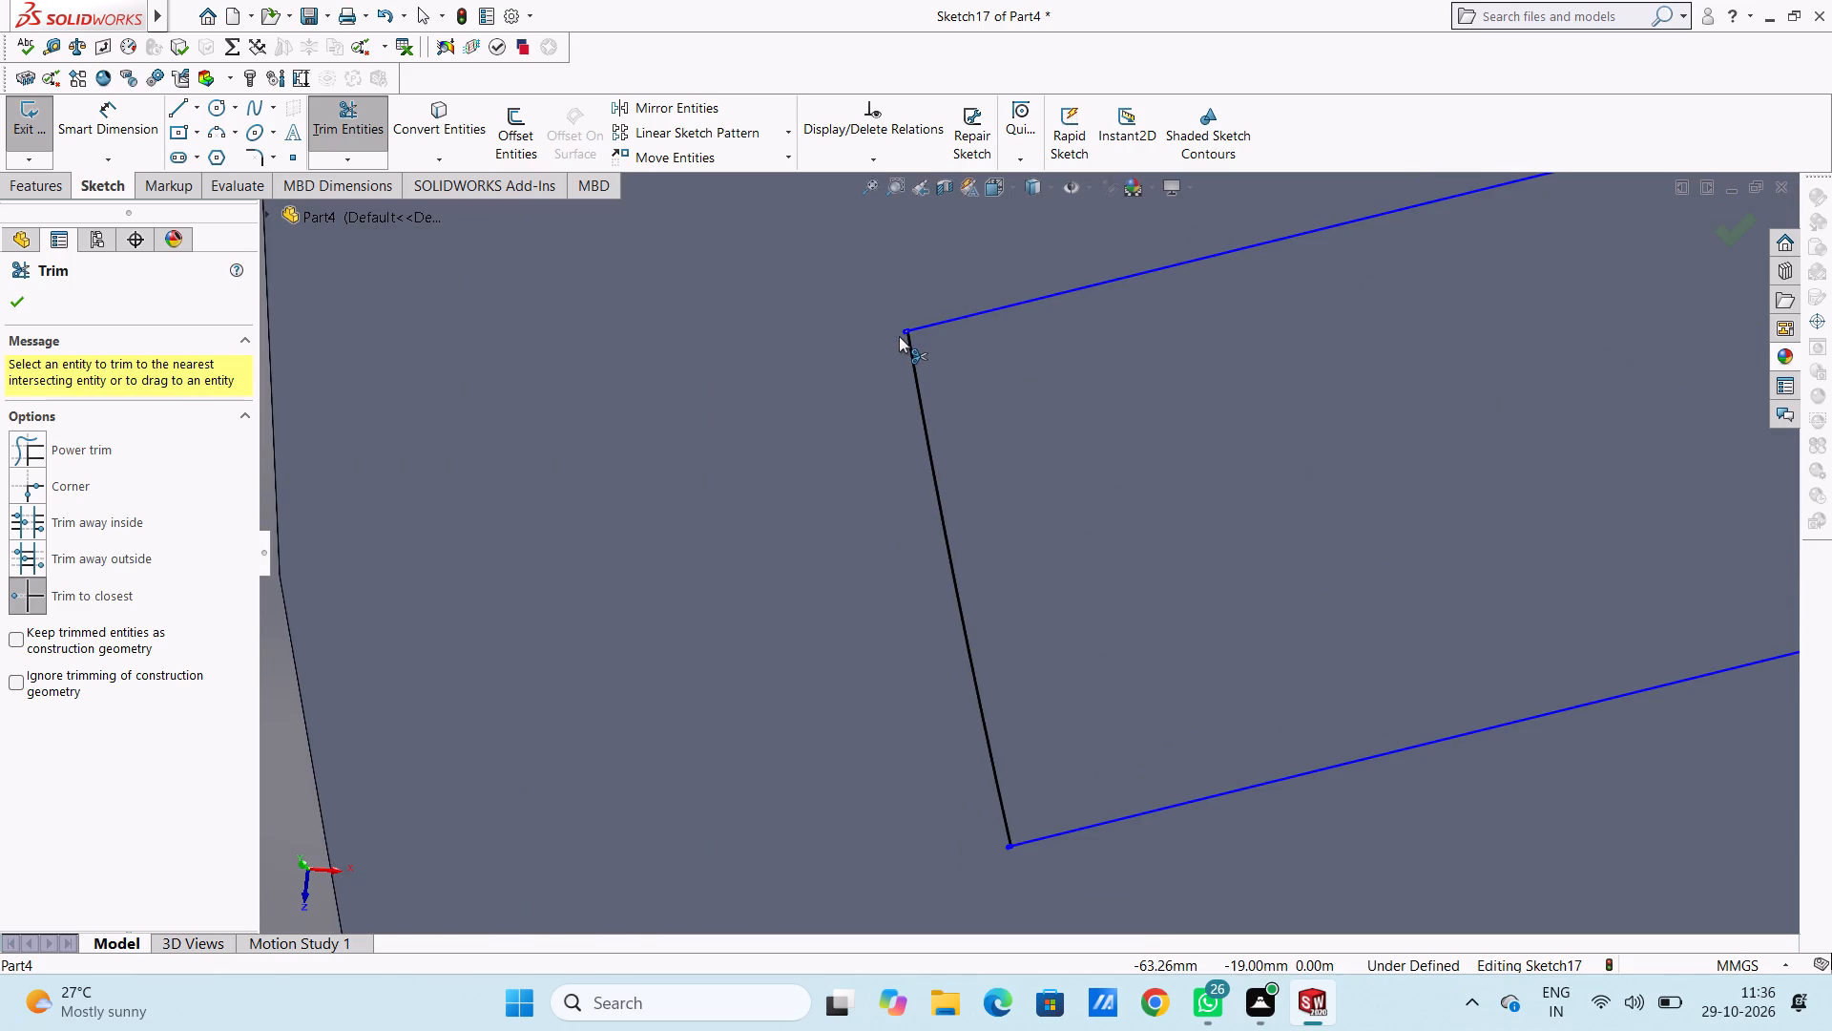
click(899, 336)
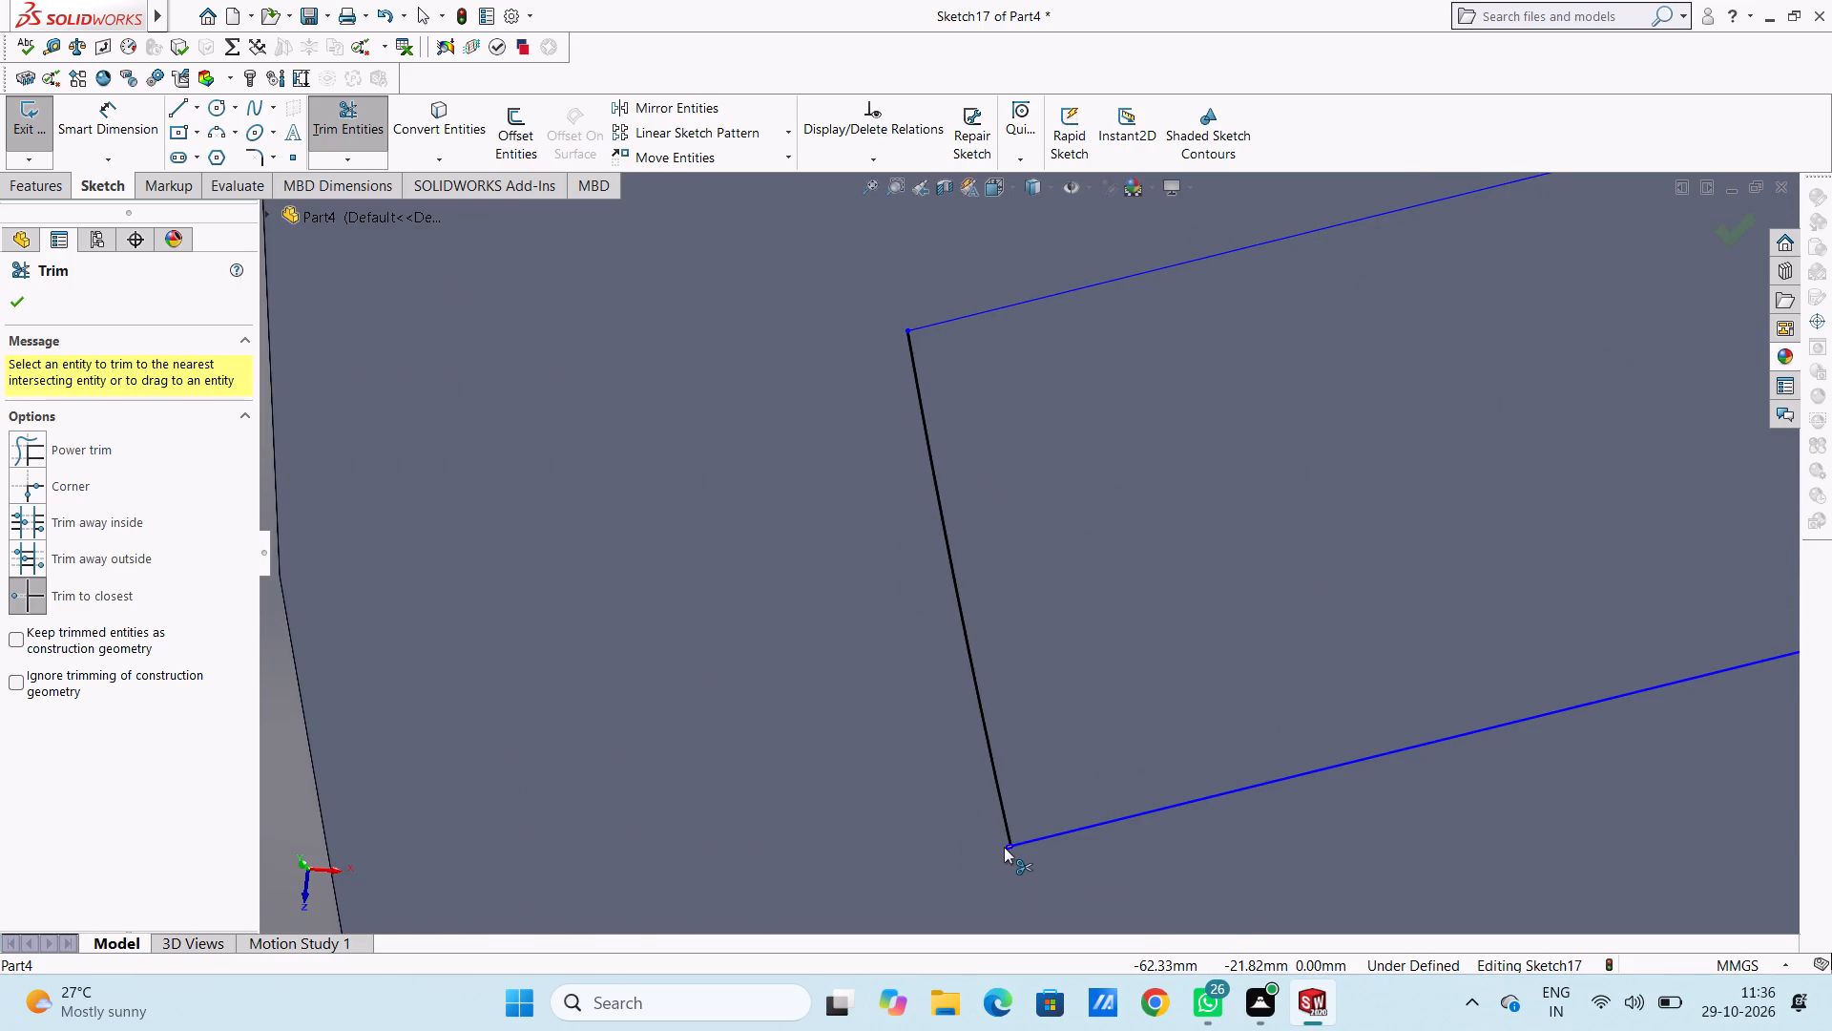
click(1005, 847)
Trim both side-line stubs beyond the outer end arc of the rib just above the negative X axis.
scroll(1005, 847, up, 13)
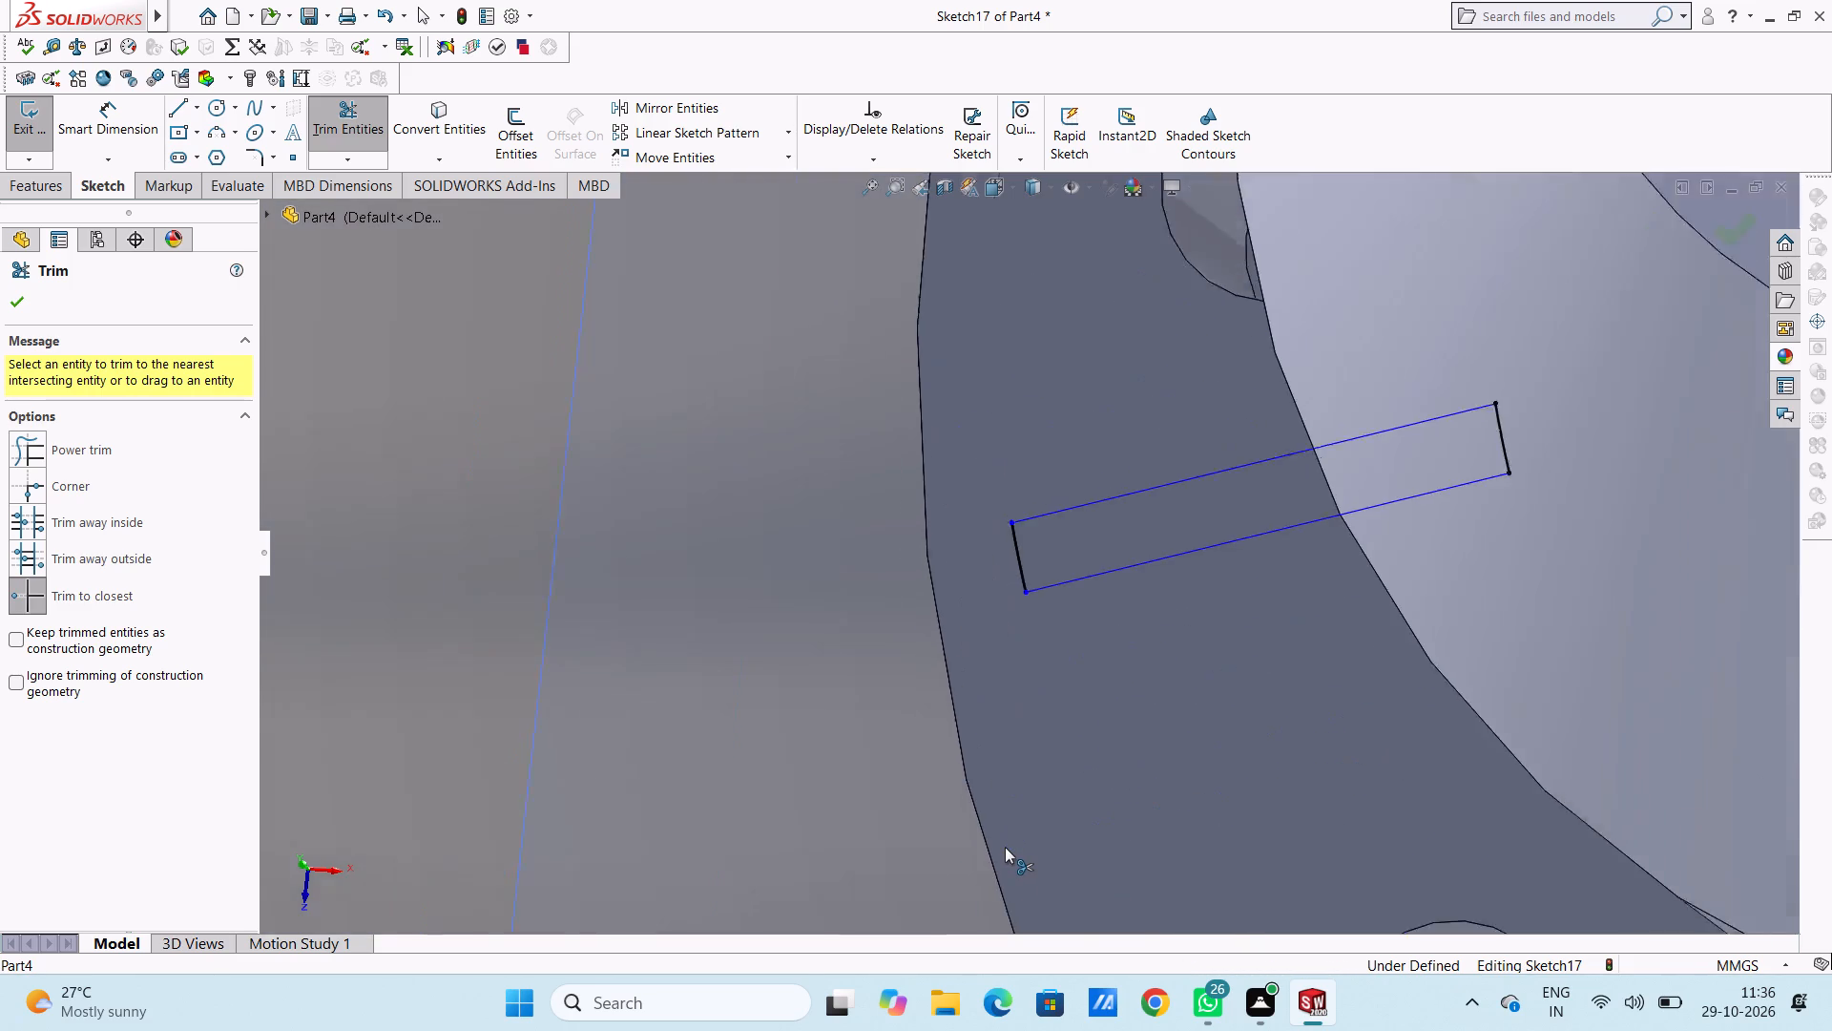
scroll(1005, 847, up, 8)
scroll(1260, 365, up, 2)
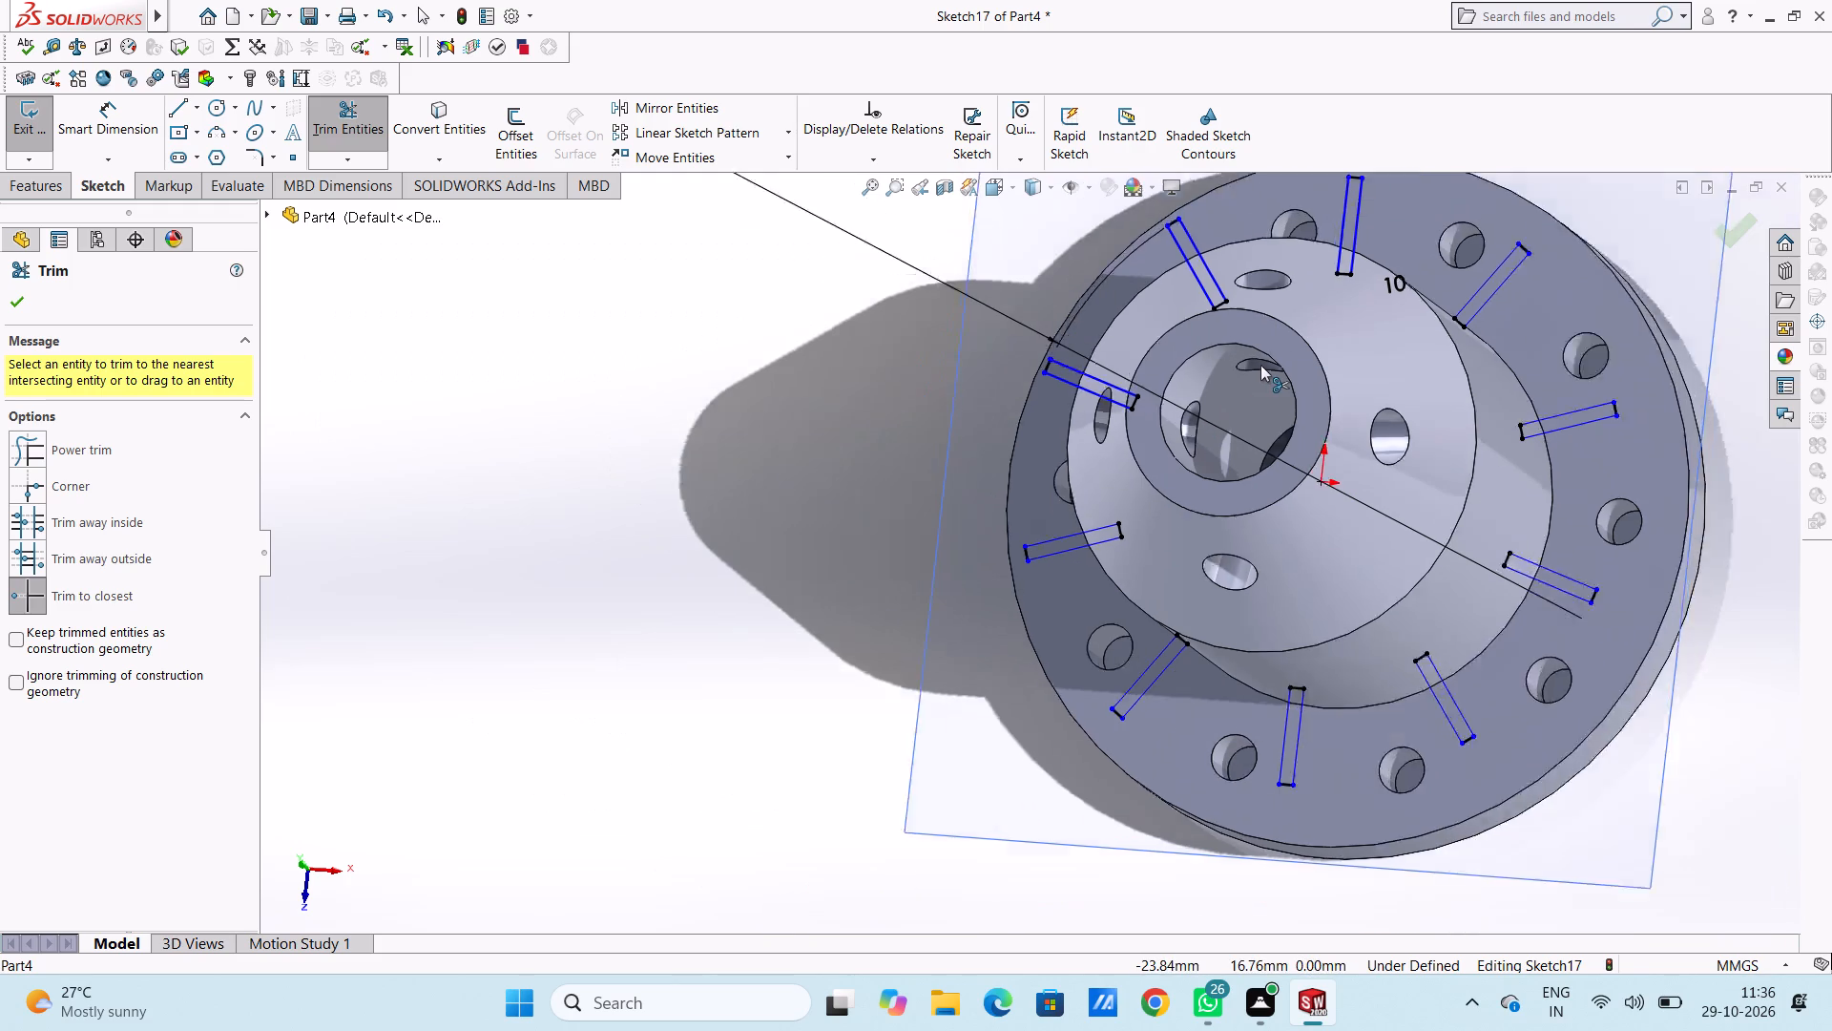
scroll(1260, 365, up, 1)
scroll(1153, 362, down, 4)
scroll(1062, 411, down, 5)
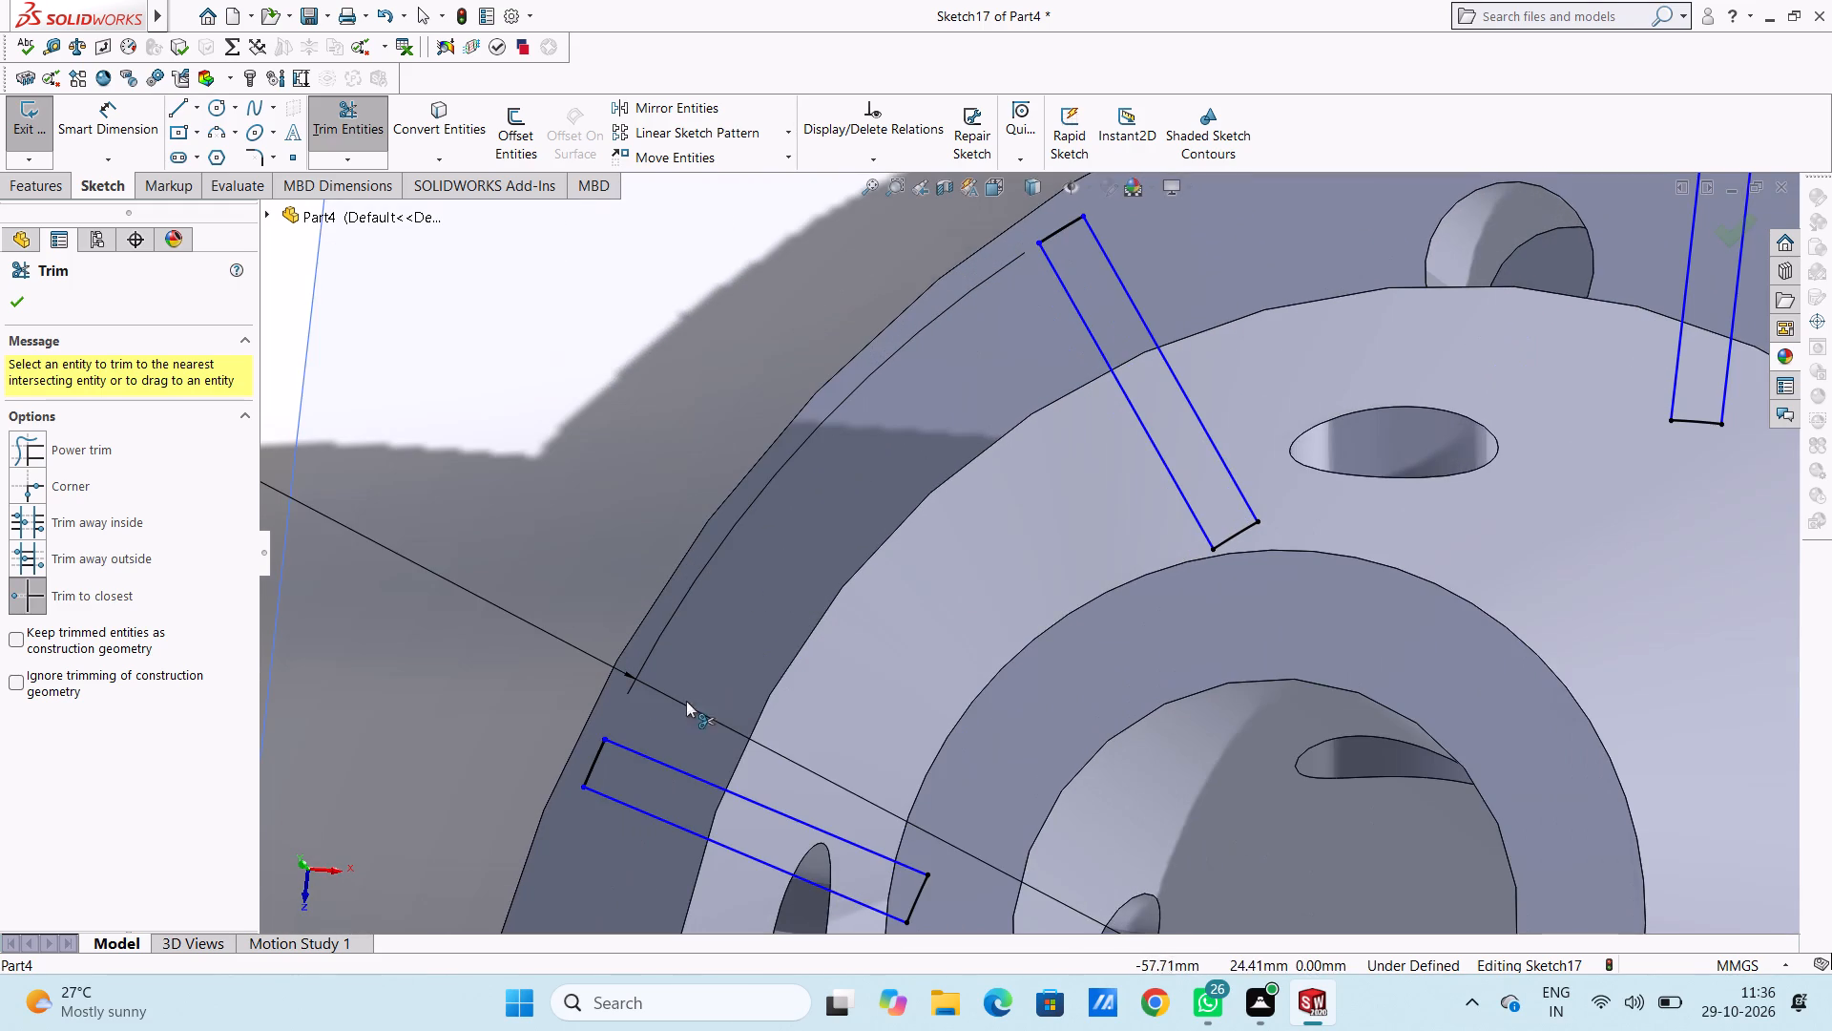
middle_drag(805, 720, 833, 726)
scroll(833, 726, up, 1)
scroll(686, 763, up, 4)
scroll(737, 739, down, 4)
scroll(879, 504, down, 5)
scroll(810, 641, down, 4)
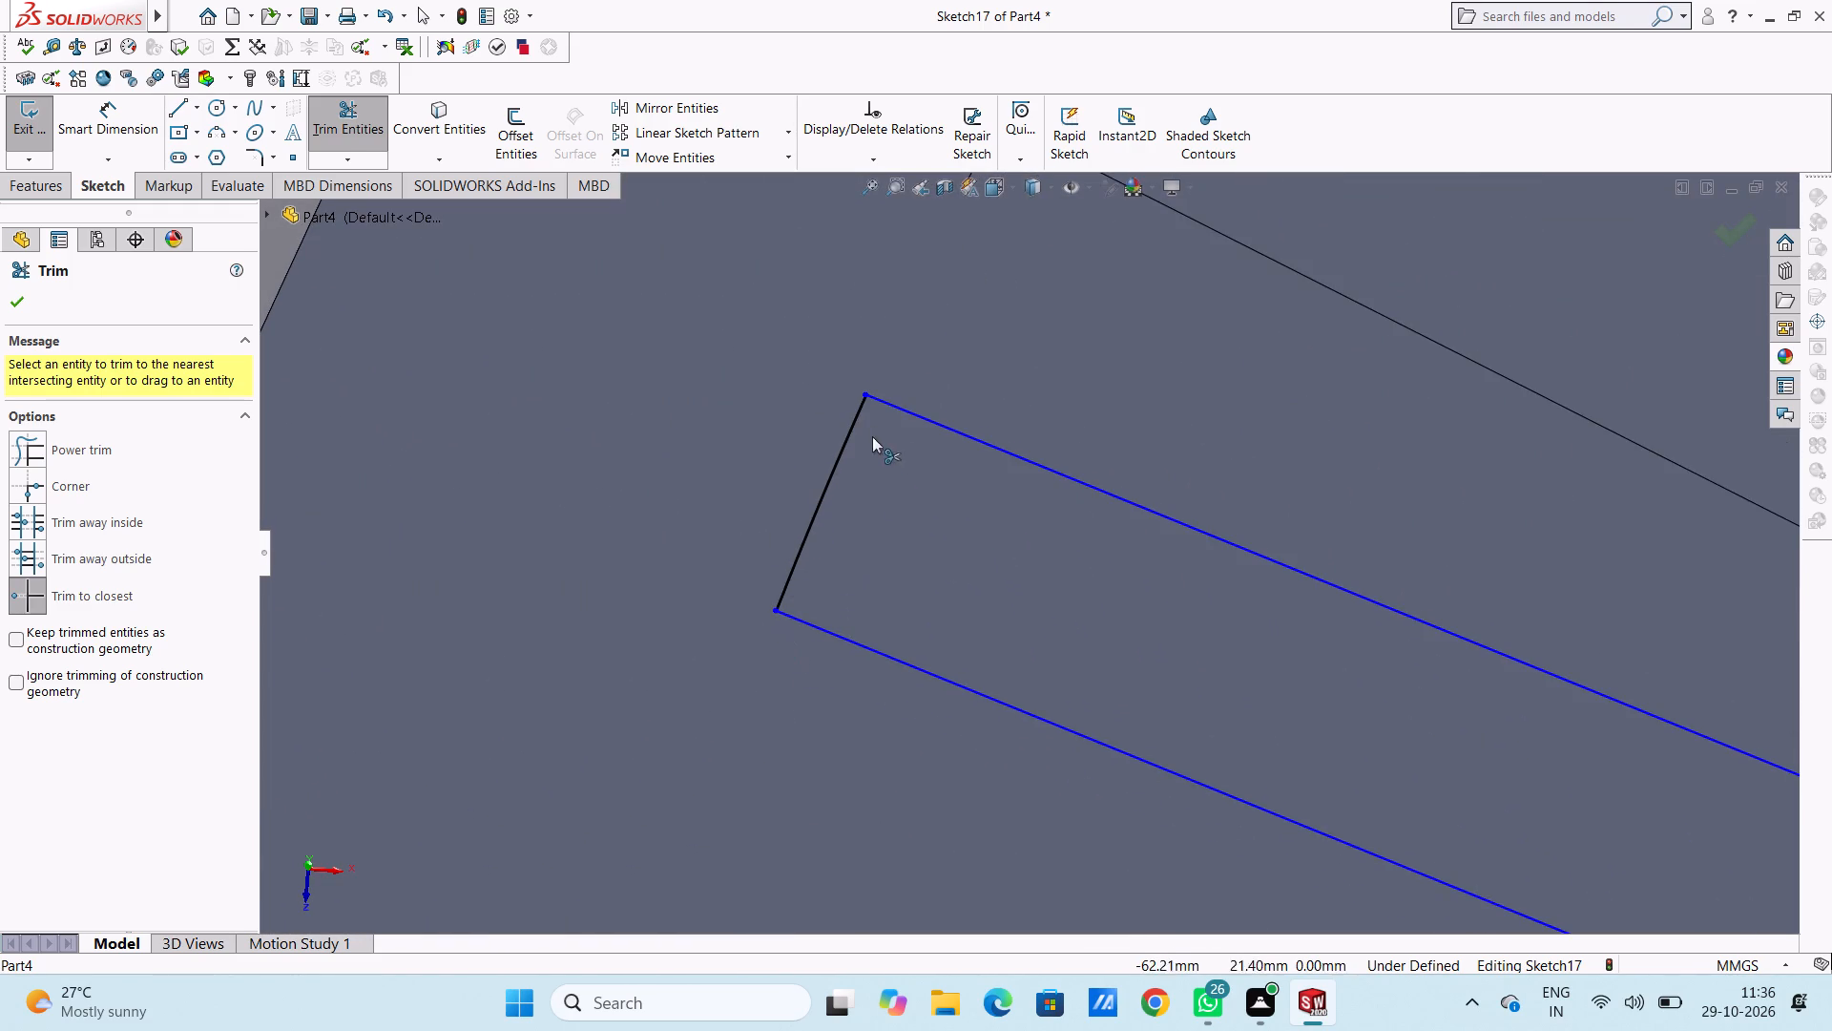
scroll(876, 443, down, 2)
scroll(838, 574, down, 3)
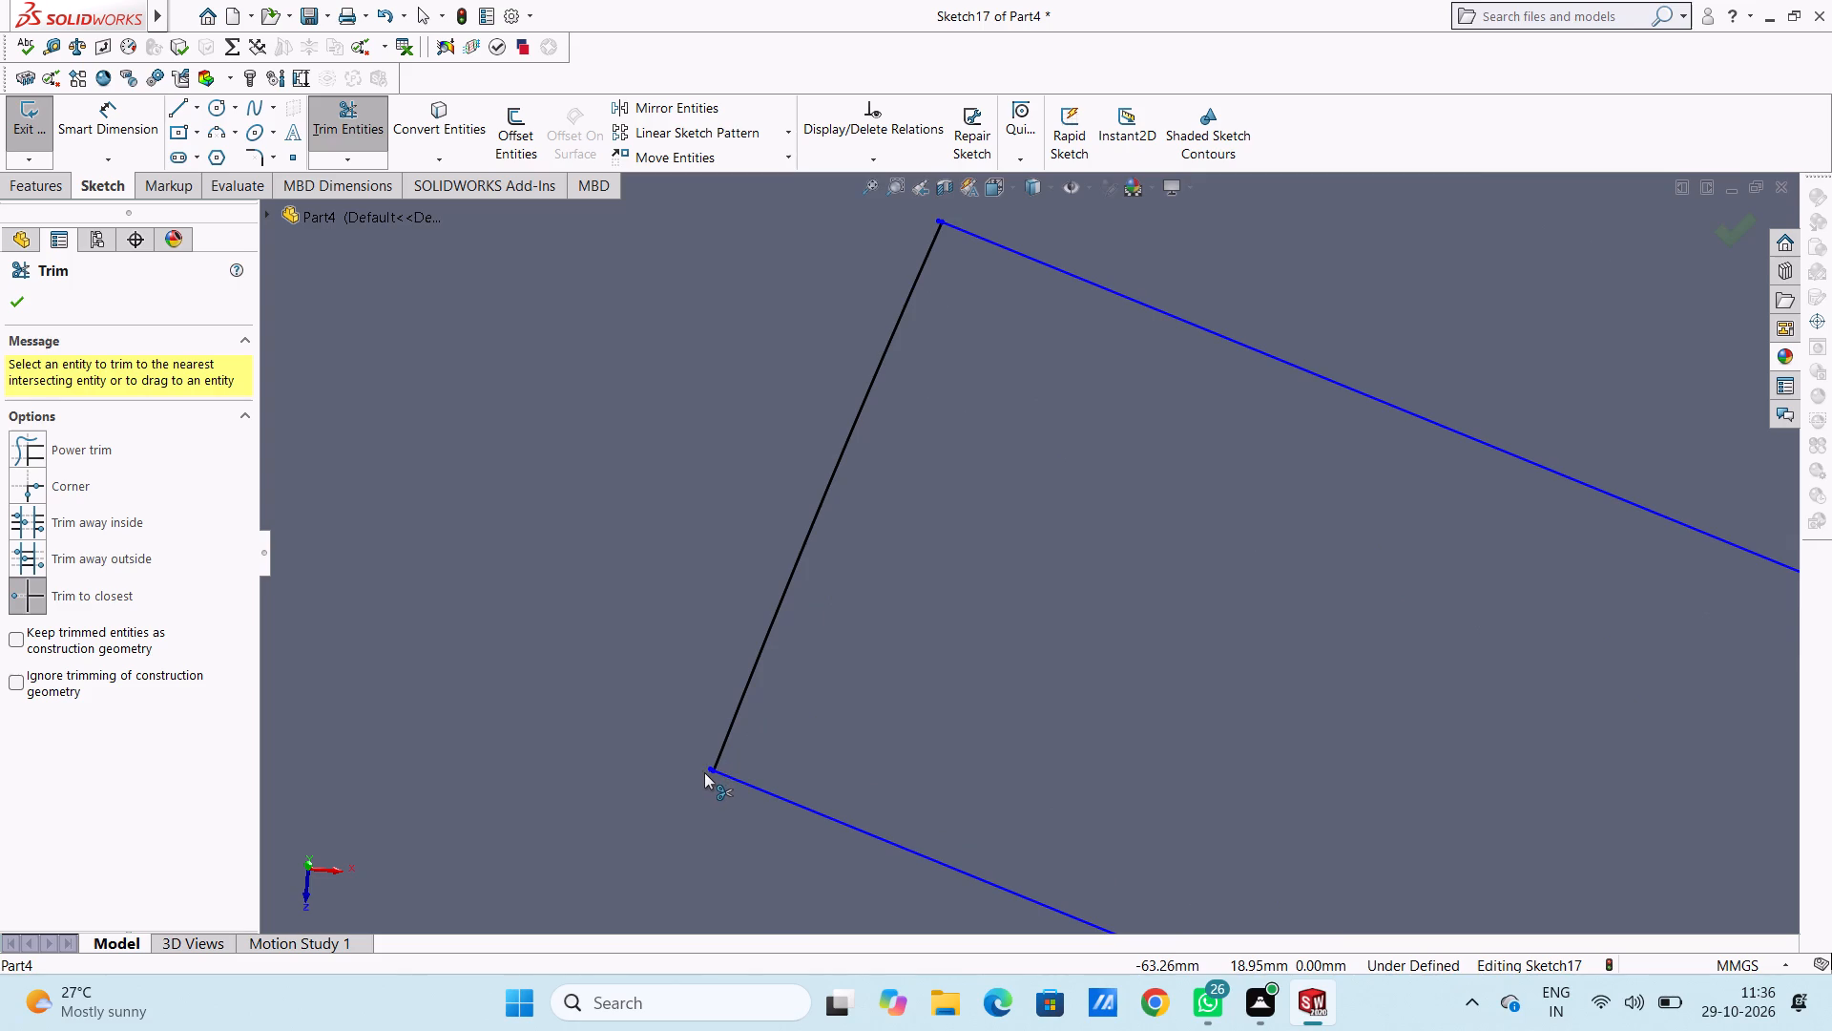
click(708, 770)
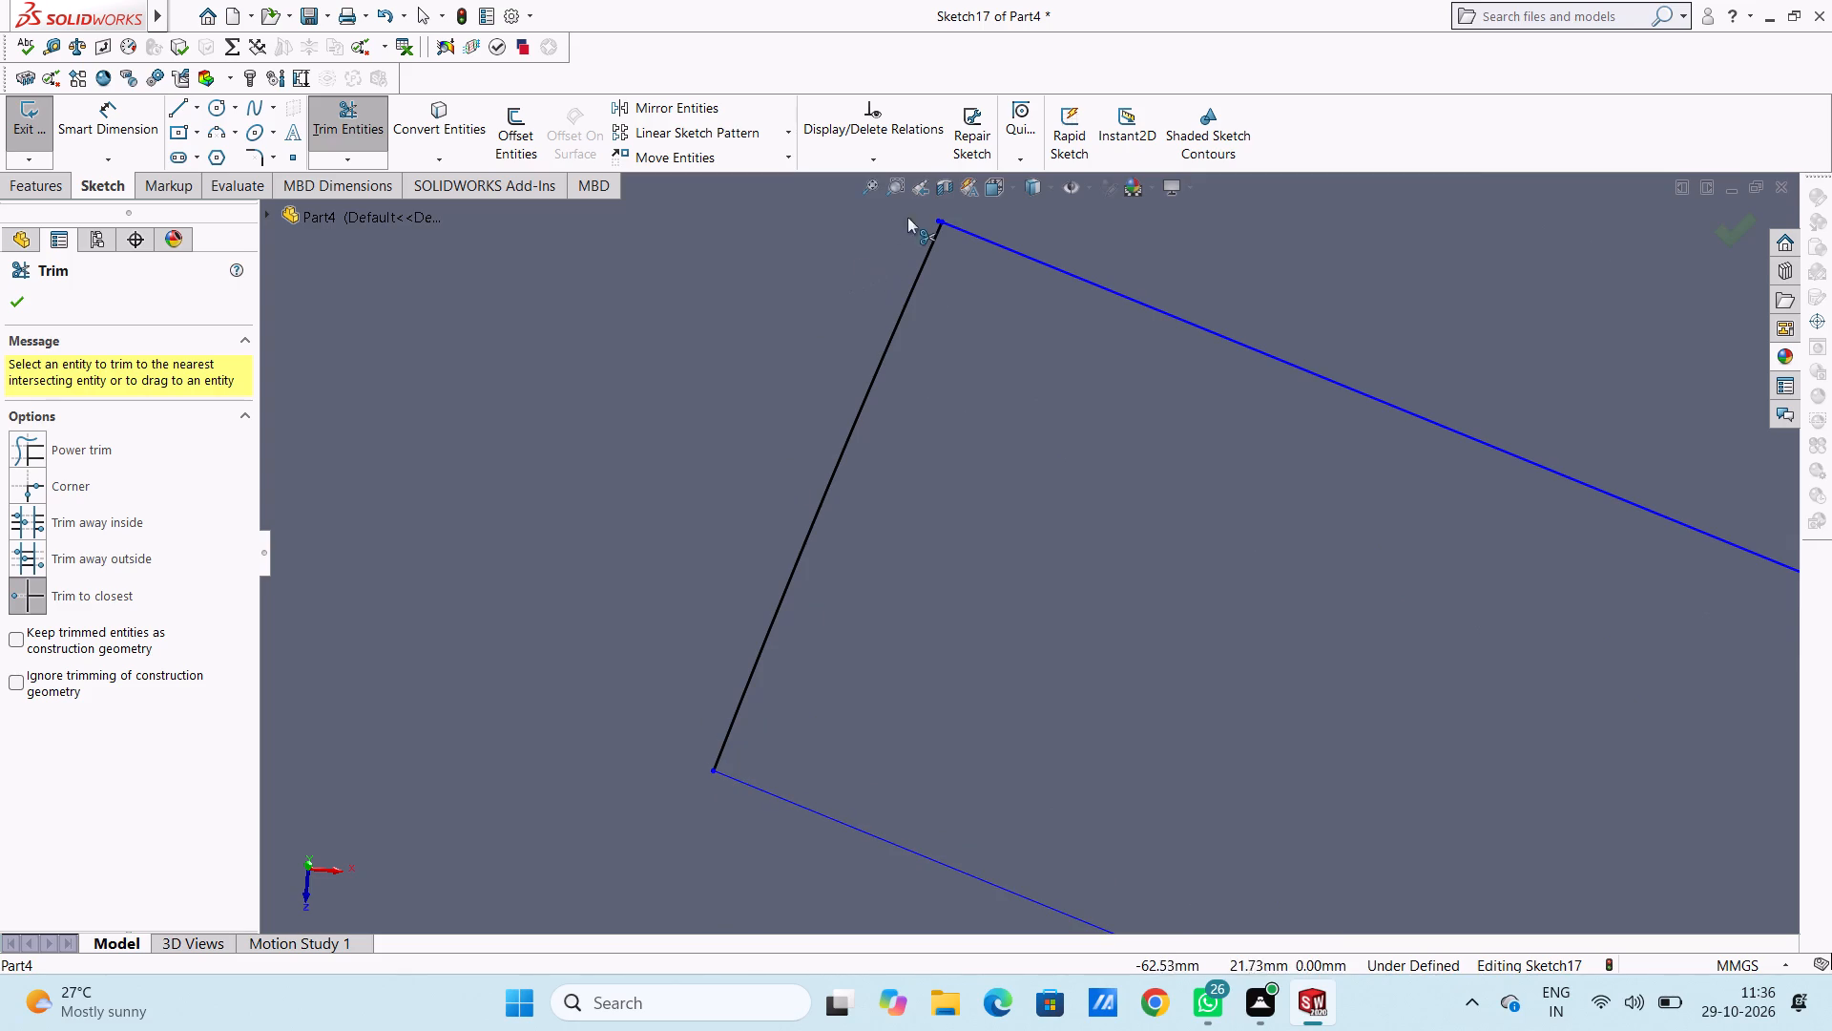
click(935, 221)
Trim both side-line stubs beyond the outer end arc of the next clockwise rib, on the upper negative-X side.
scroll(1171, 343, up, 7)
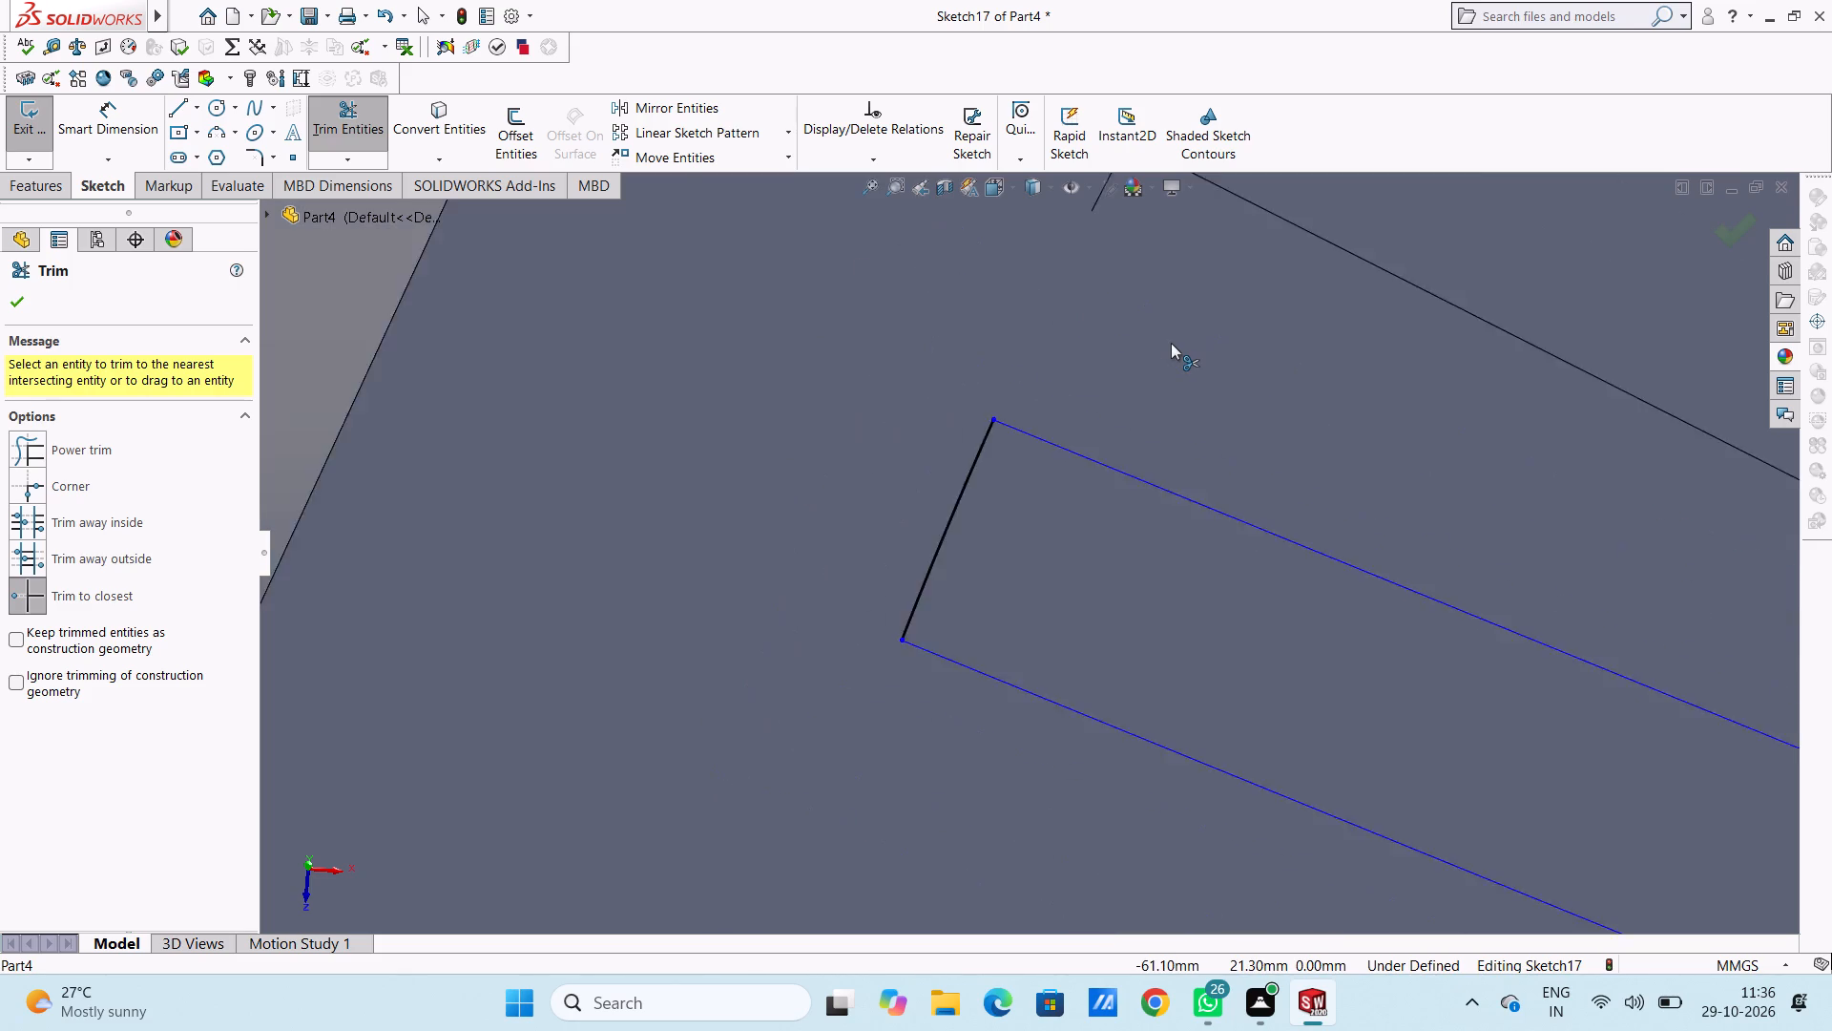
scroll(1171, 343, up, 14)
scroll(1263, 289, down, 5)
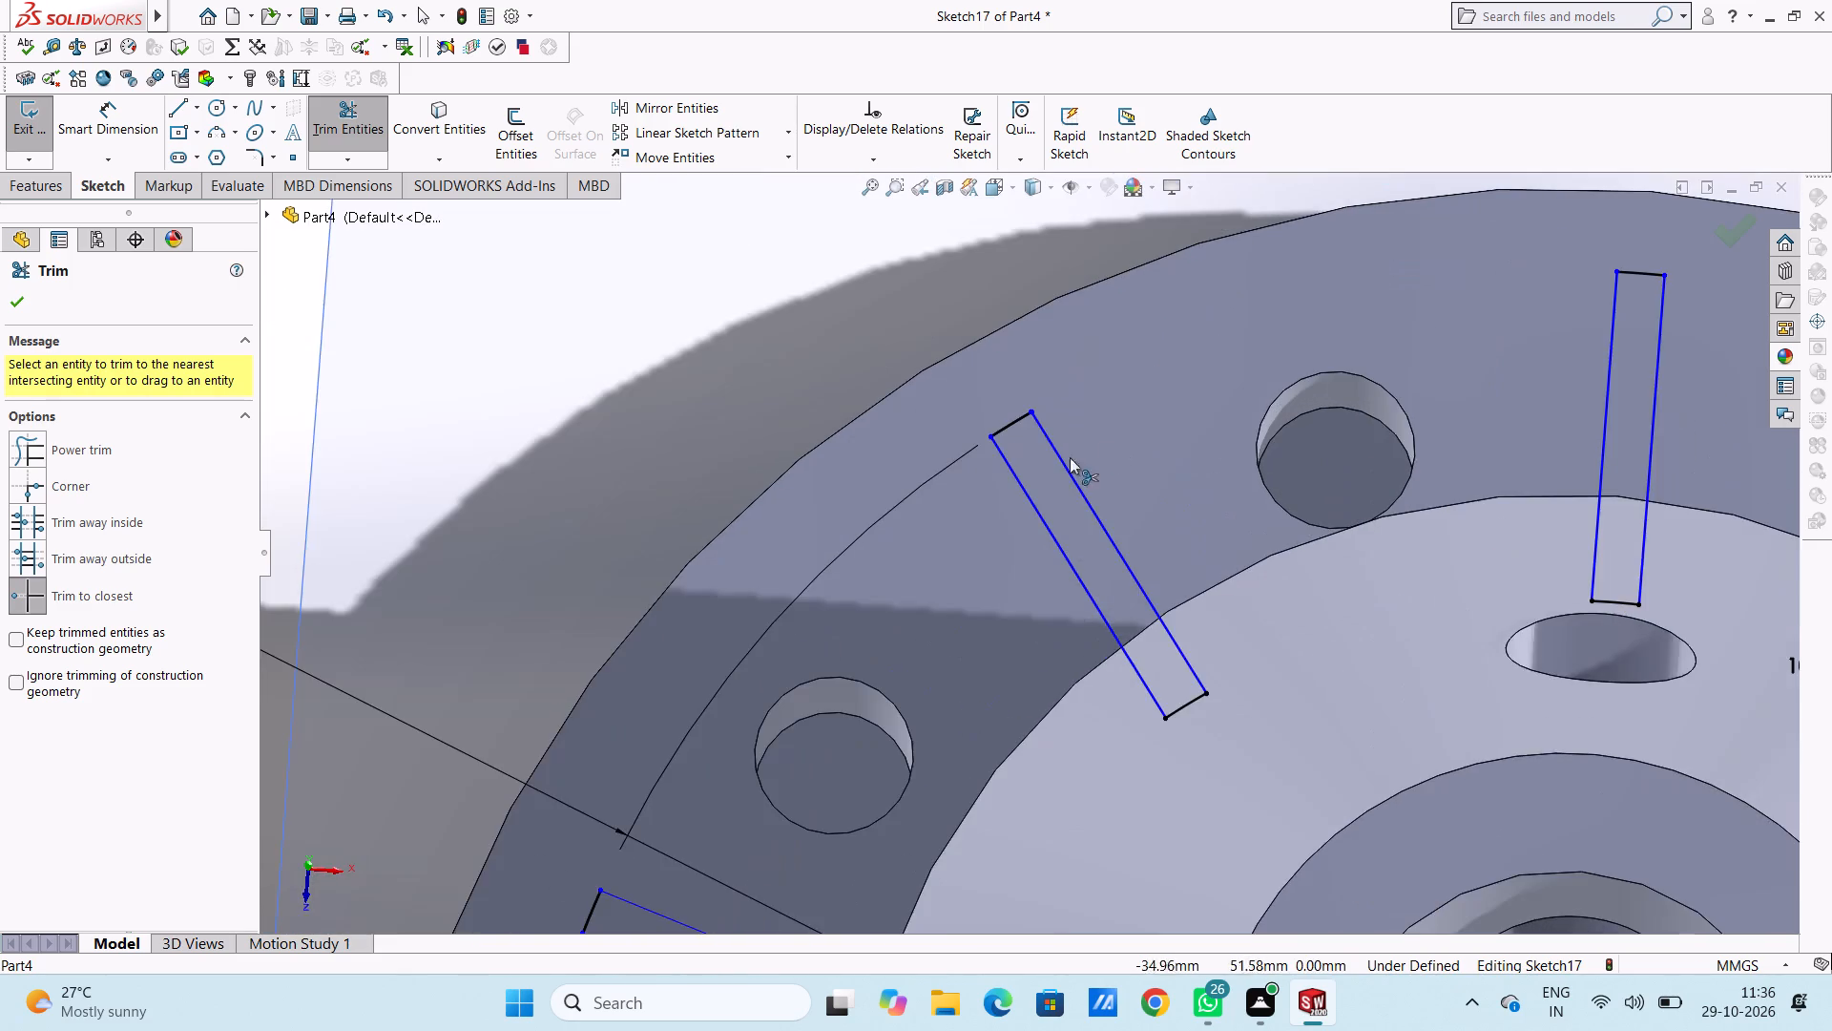
scroll(1067, 471, down, 6)
scroll(982, 389, down, 6)
scroll(794, 573, down, 4)
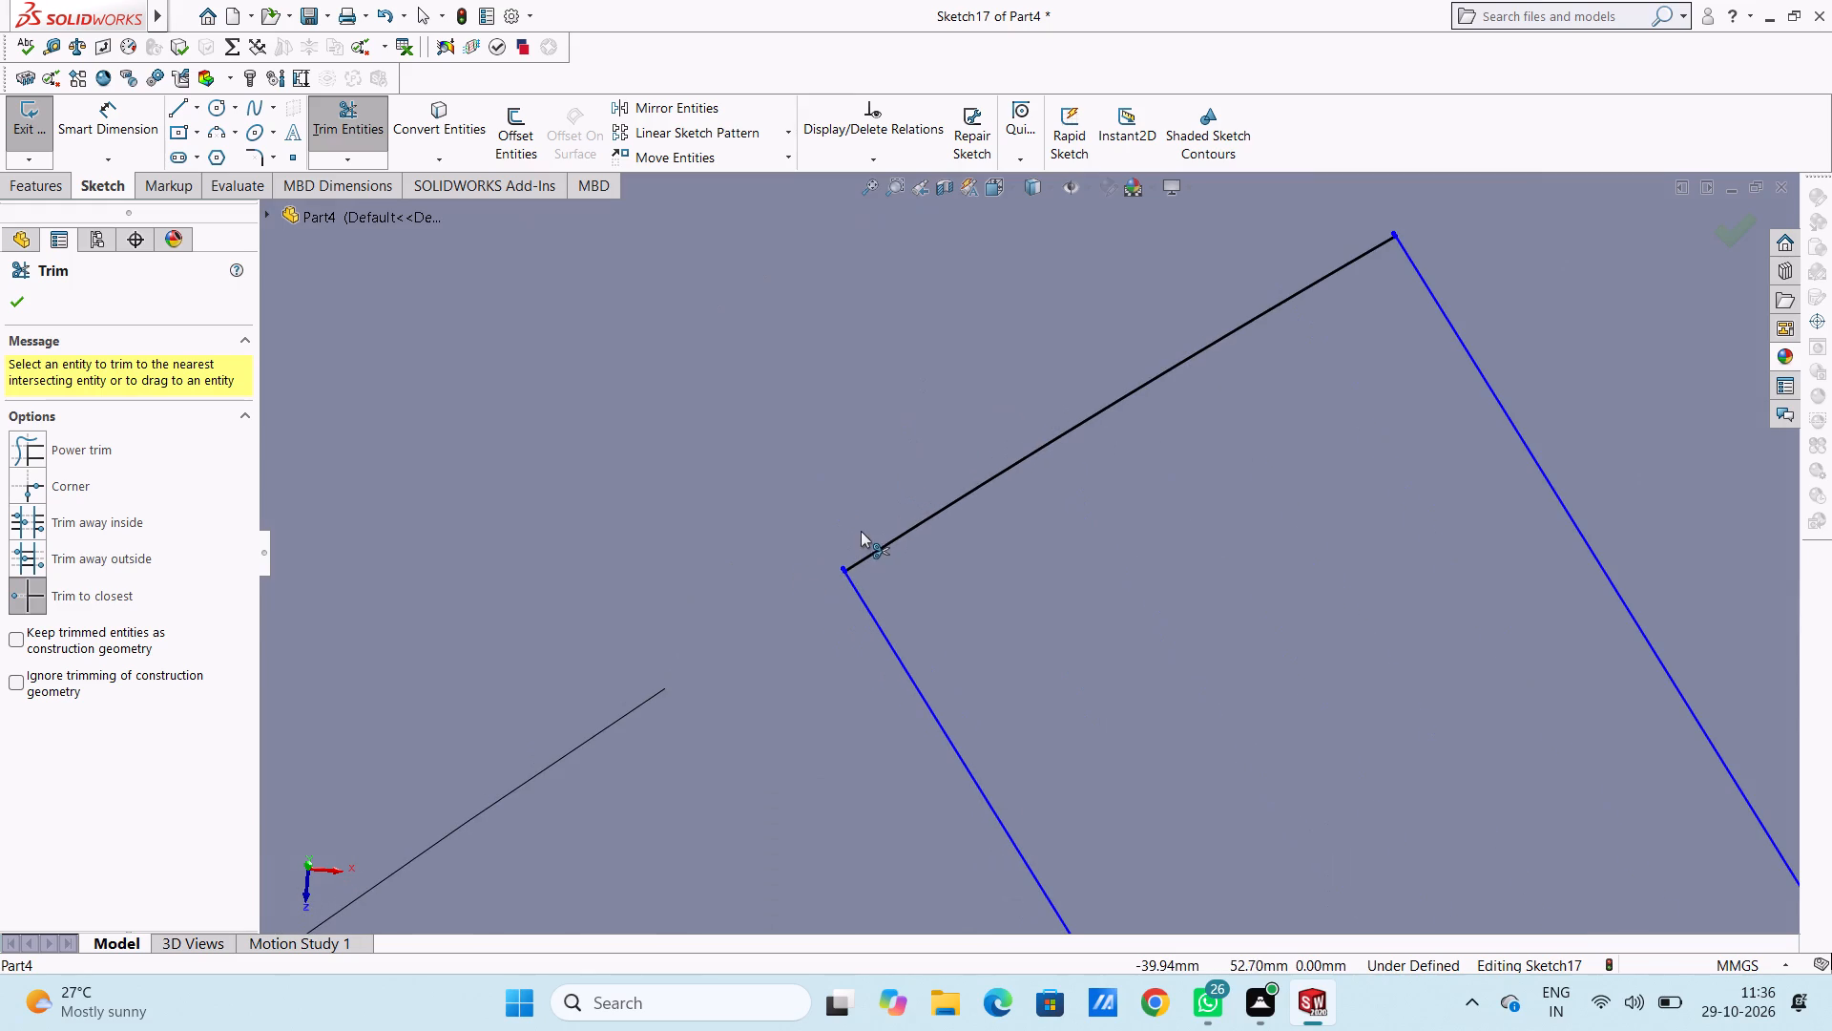
click(839, 567)
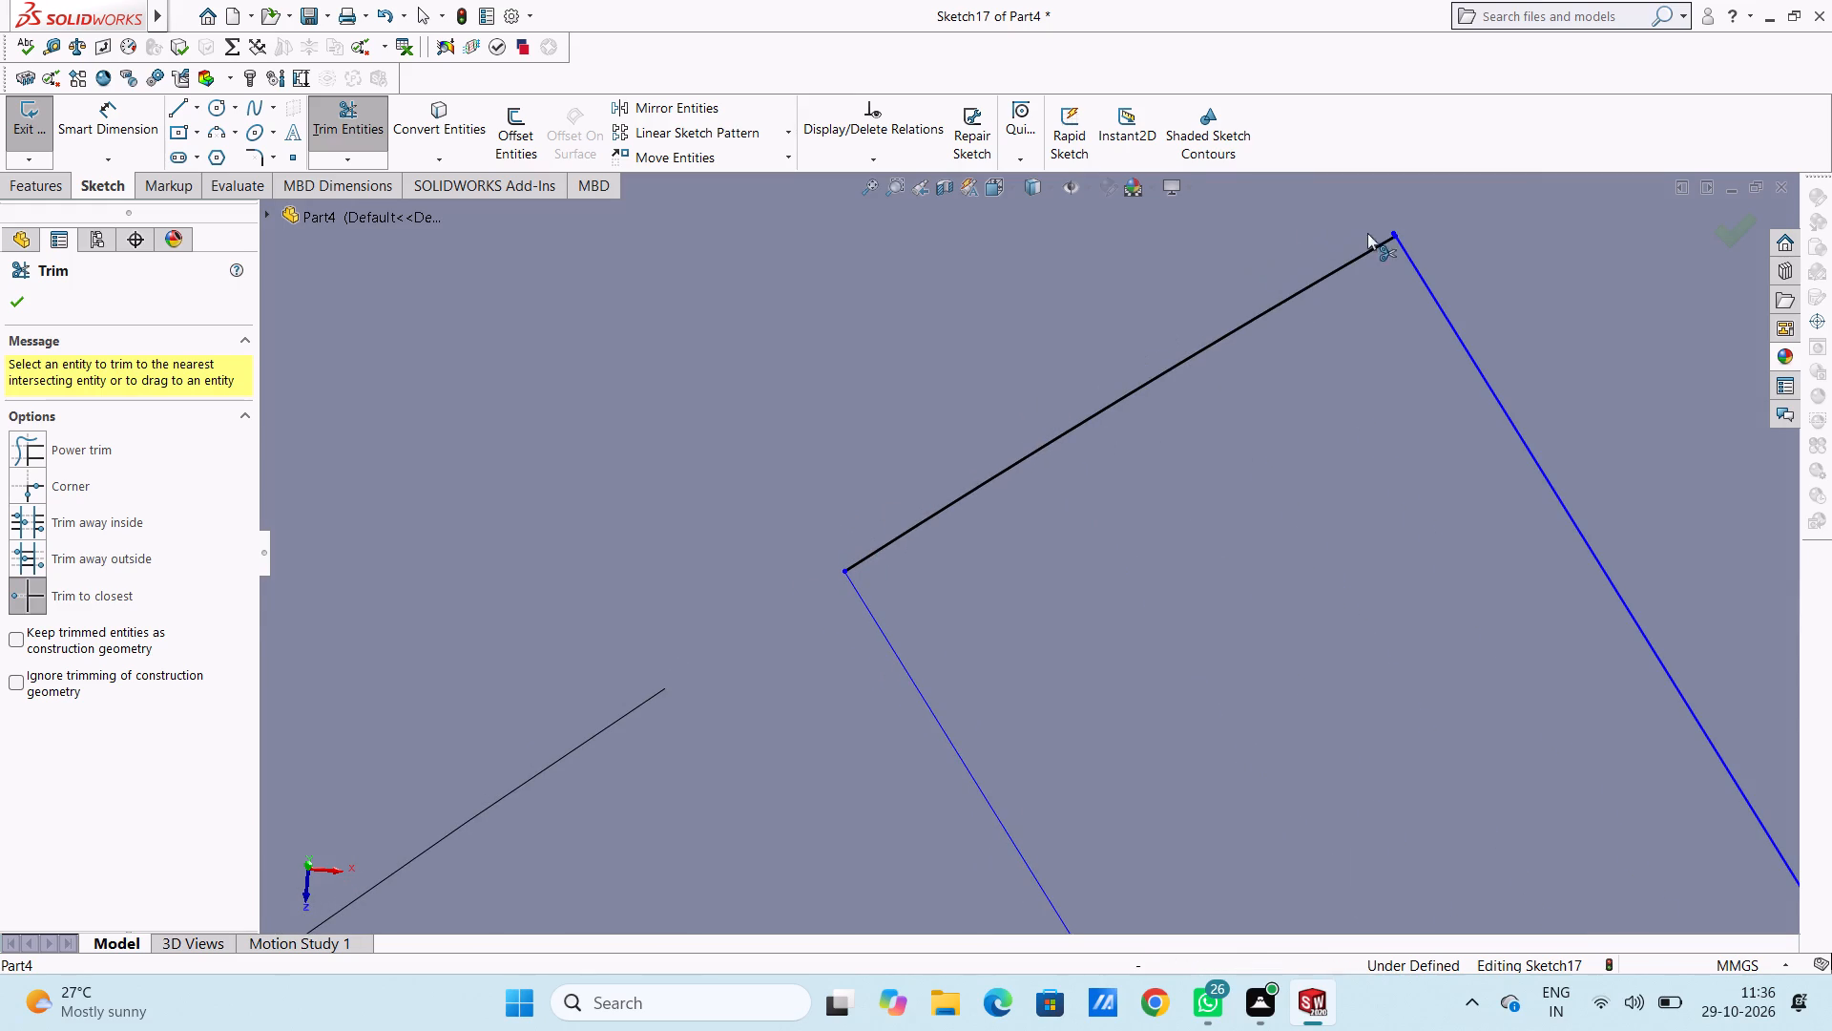
click(1397, 232)
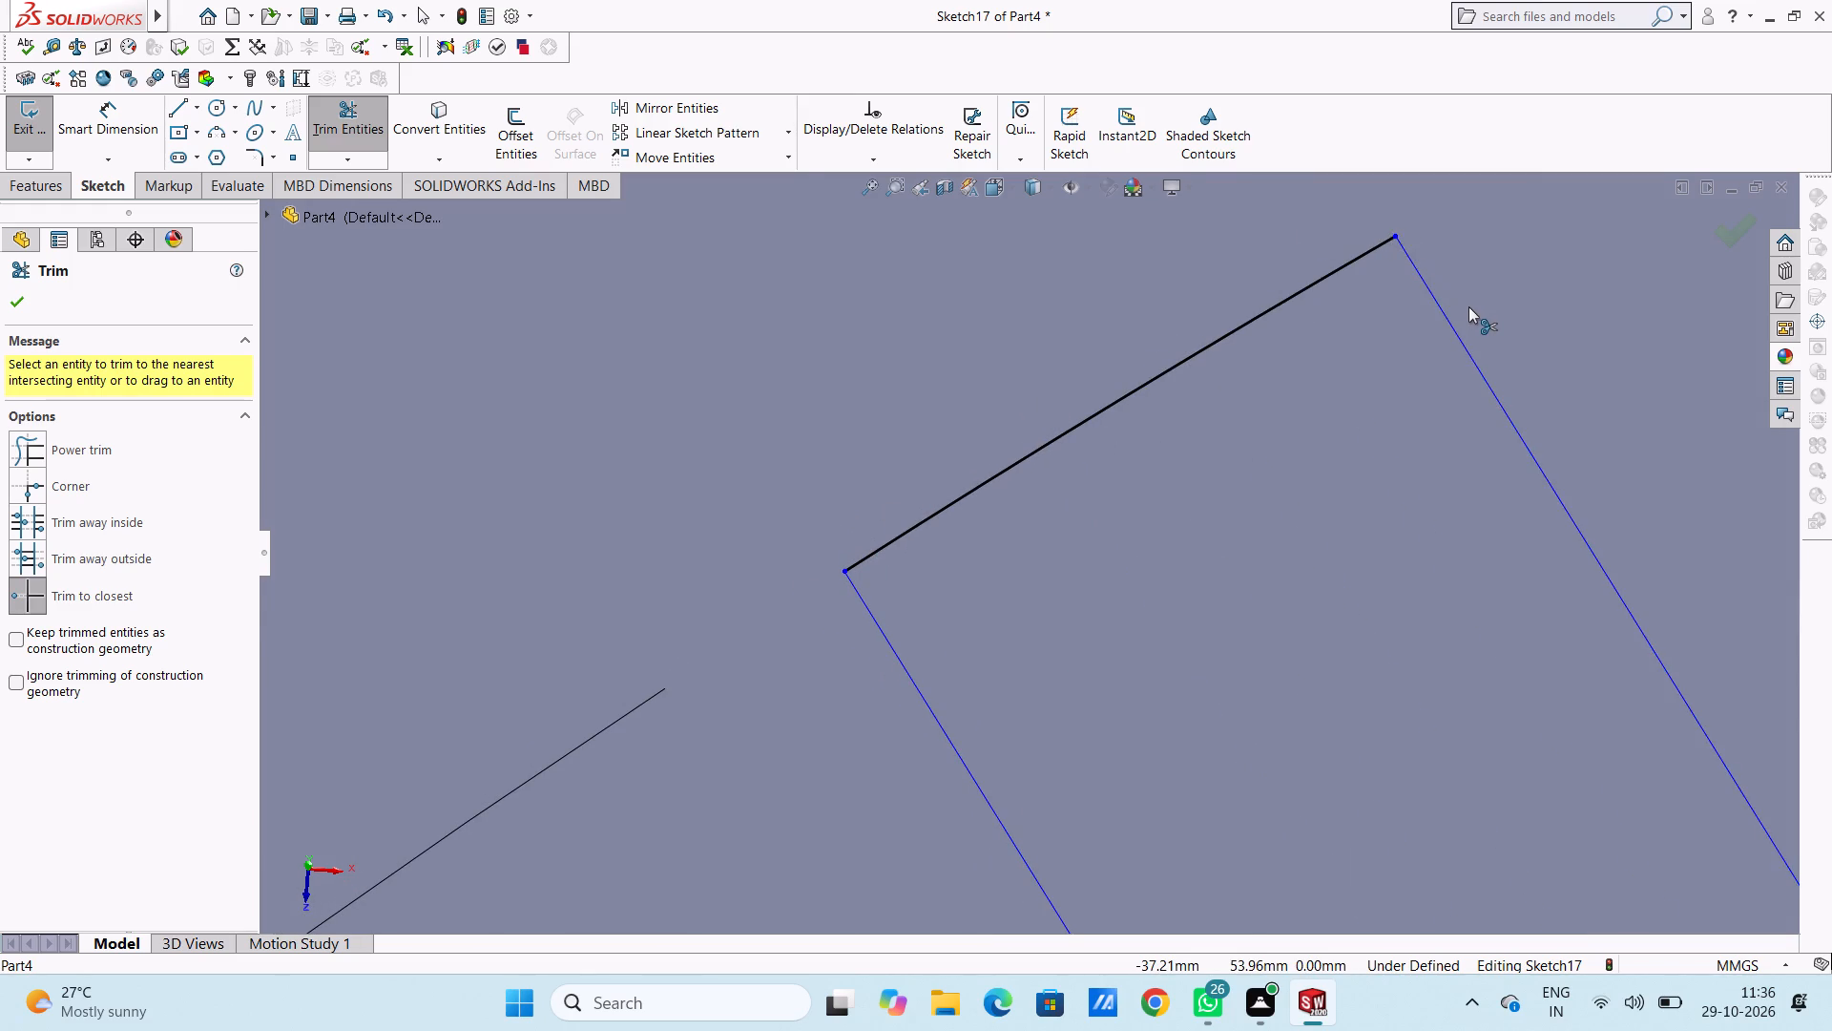
Examine the outer ends of the rib on the positive Y axis and the next clockwise rib for leftover stubs, and finish trimming.
scroll(1468, 306, up, 16)
scroll(1415, 438, up, 4)
scroll(1365, 515, down, 4)
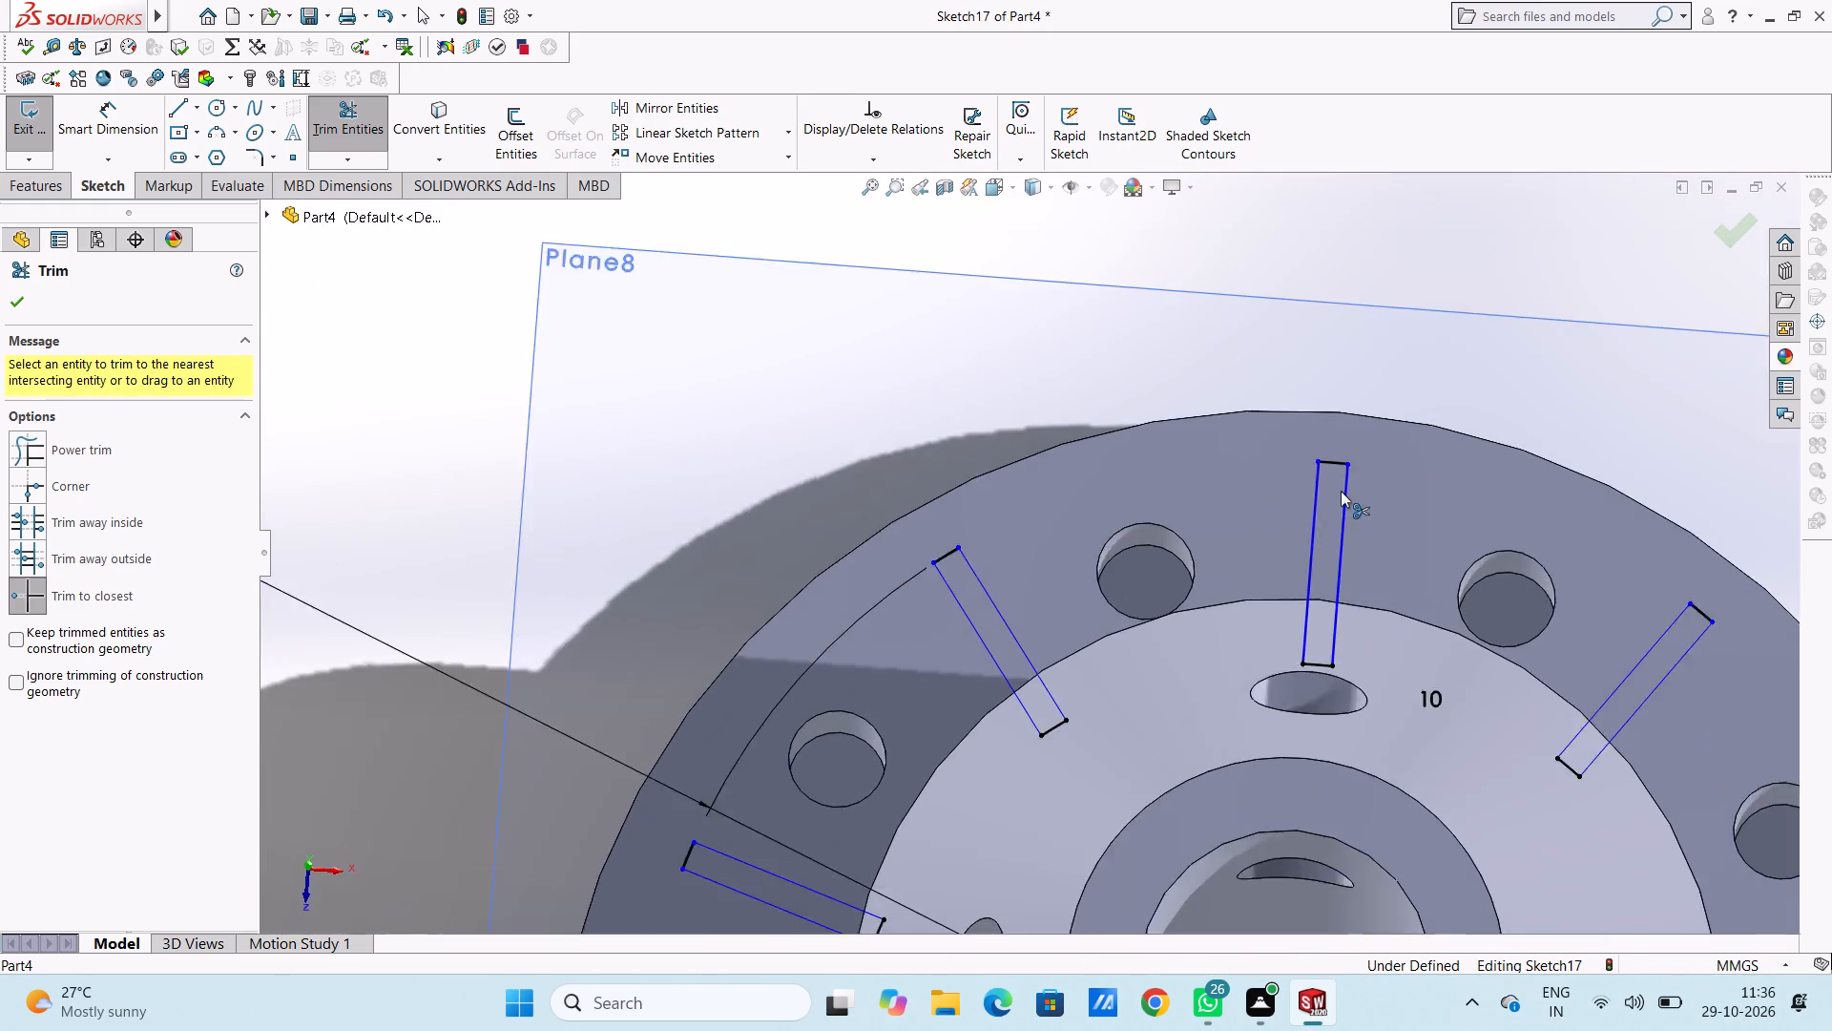
scroll(1341, 491, down, 2)
scroll(1116, 525, down, 6)
scroll(1278, 282, down, 4)
scroll(1373, 263, down, 2)
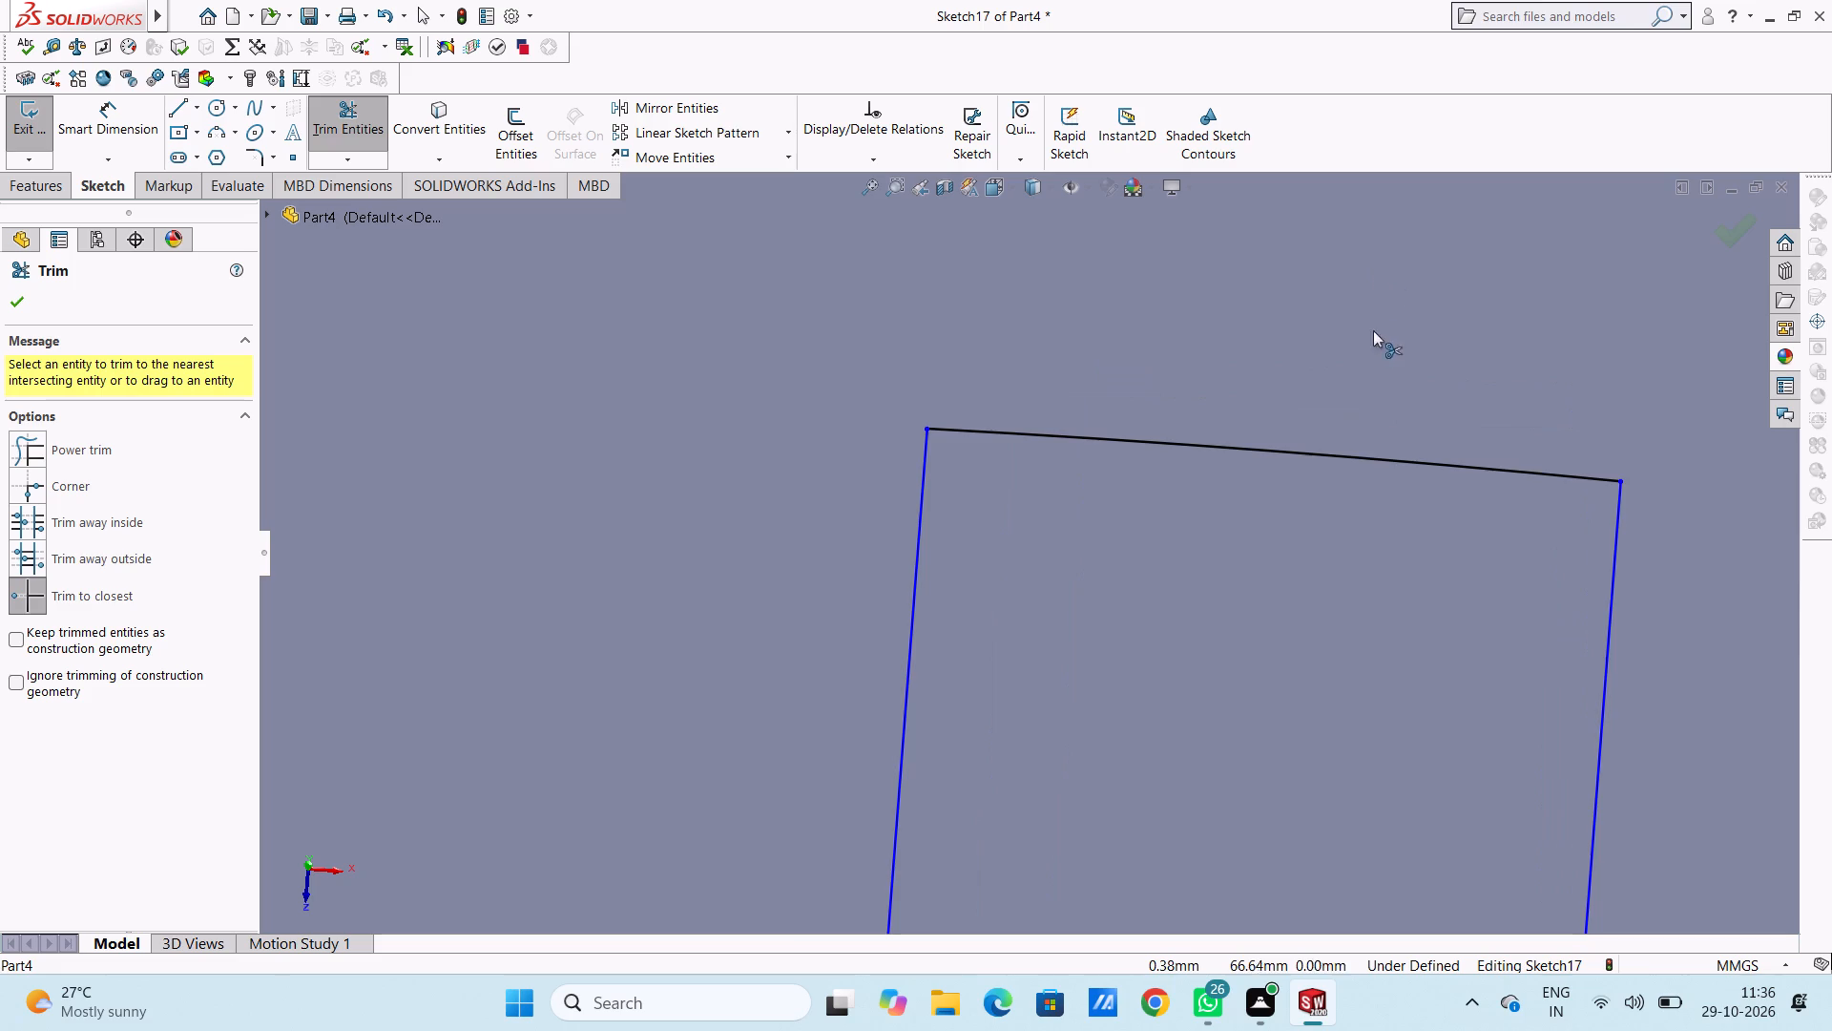
scroll(1339, 409, down, 3)
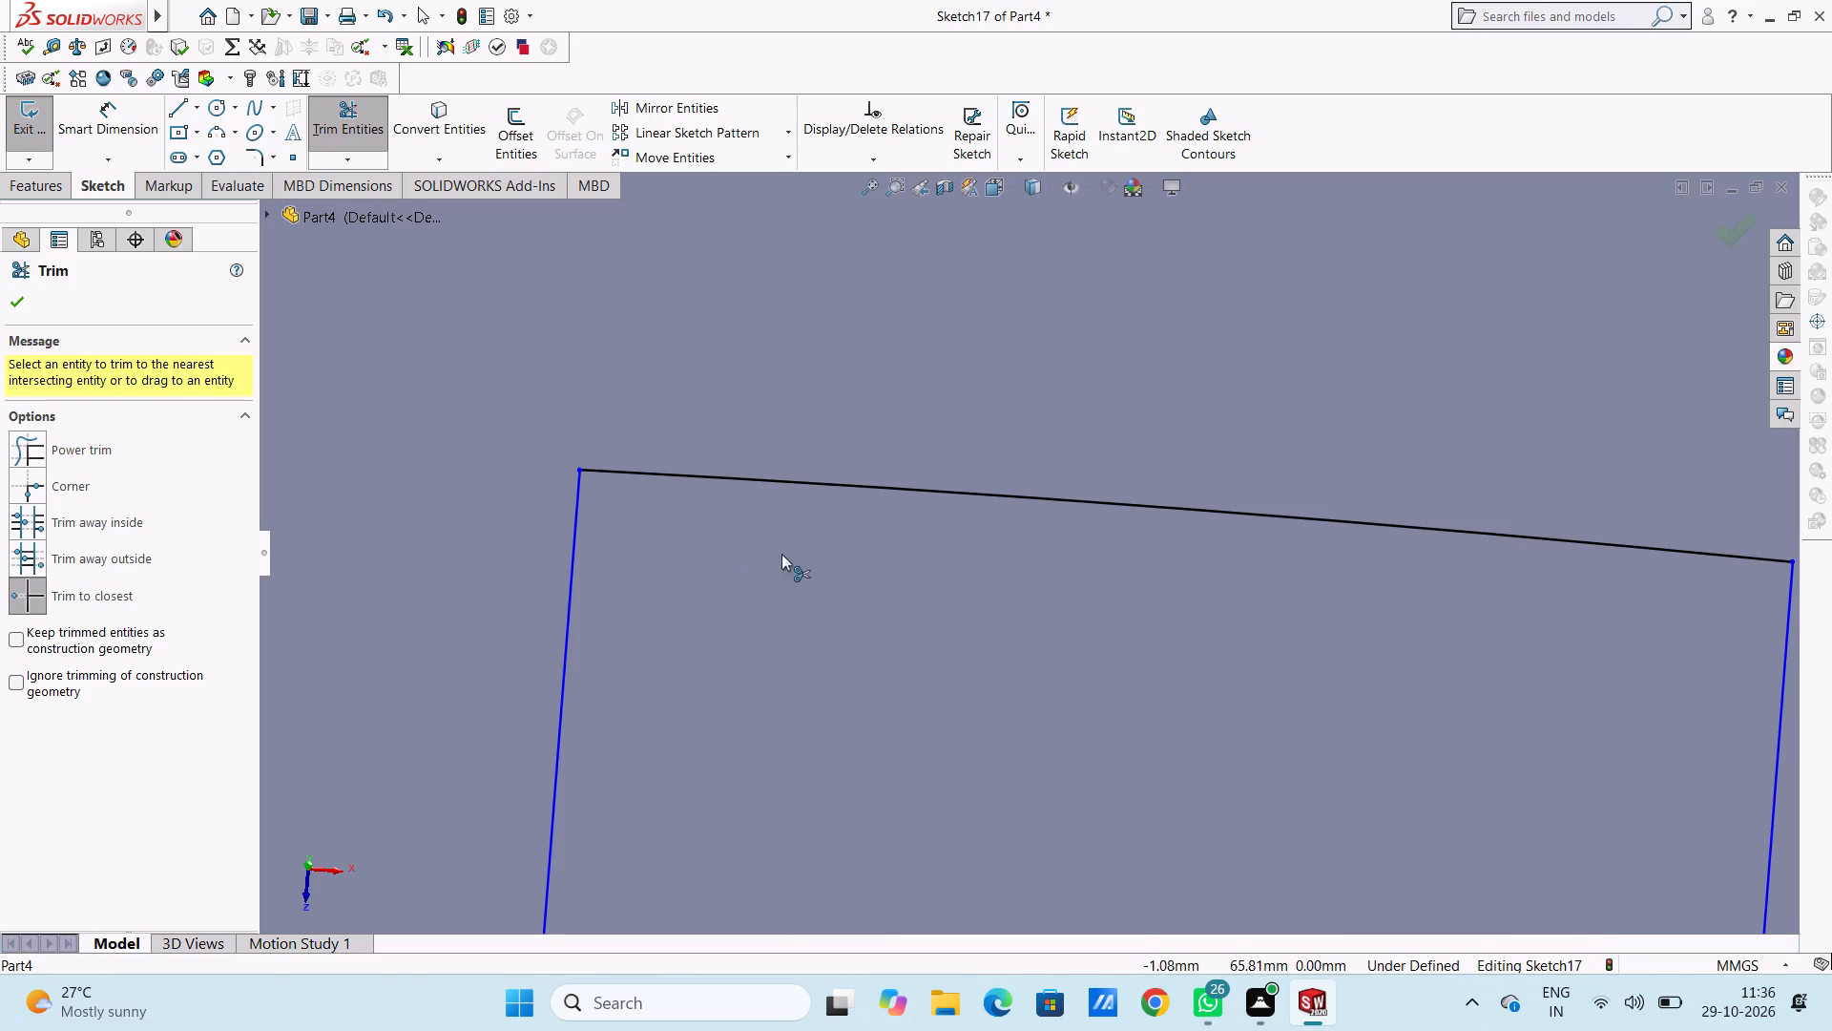
scroll(1368, 543, up, 18)
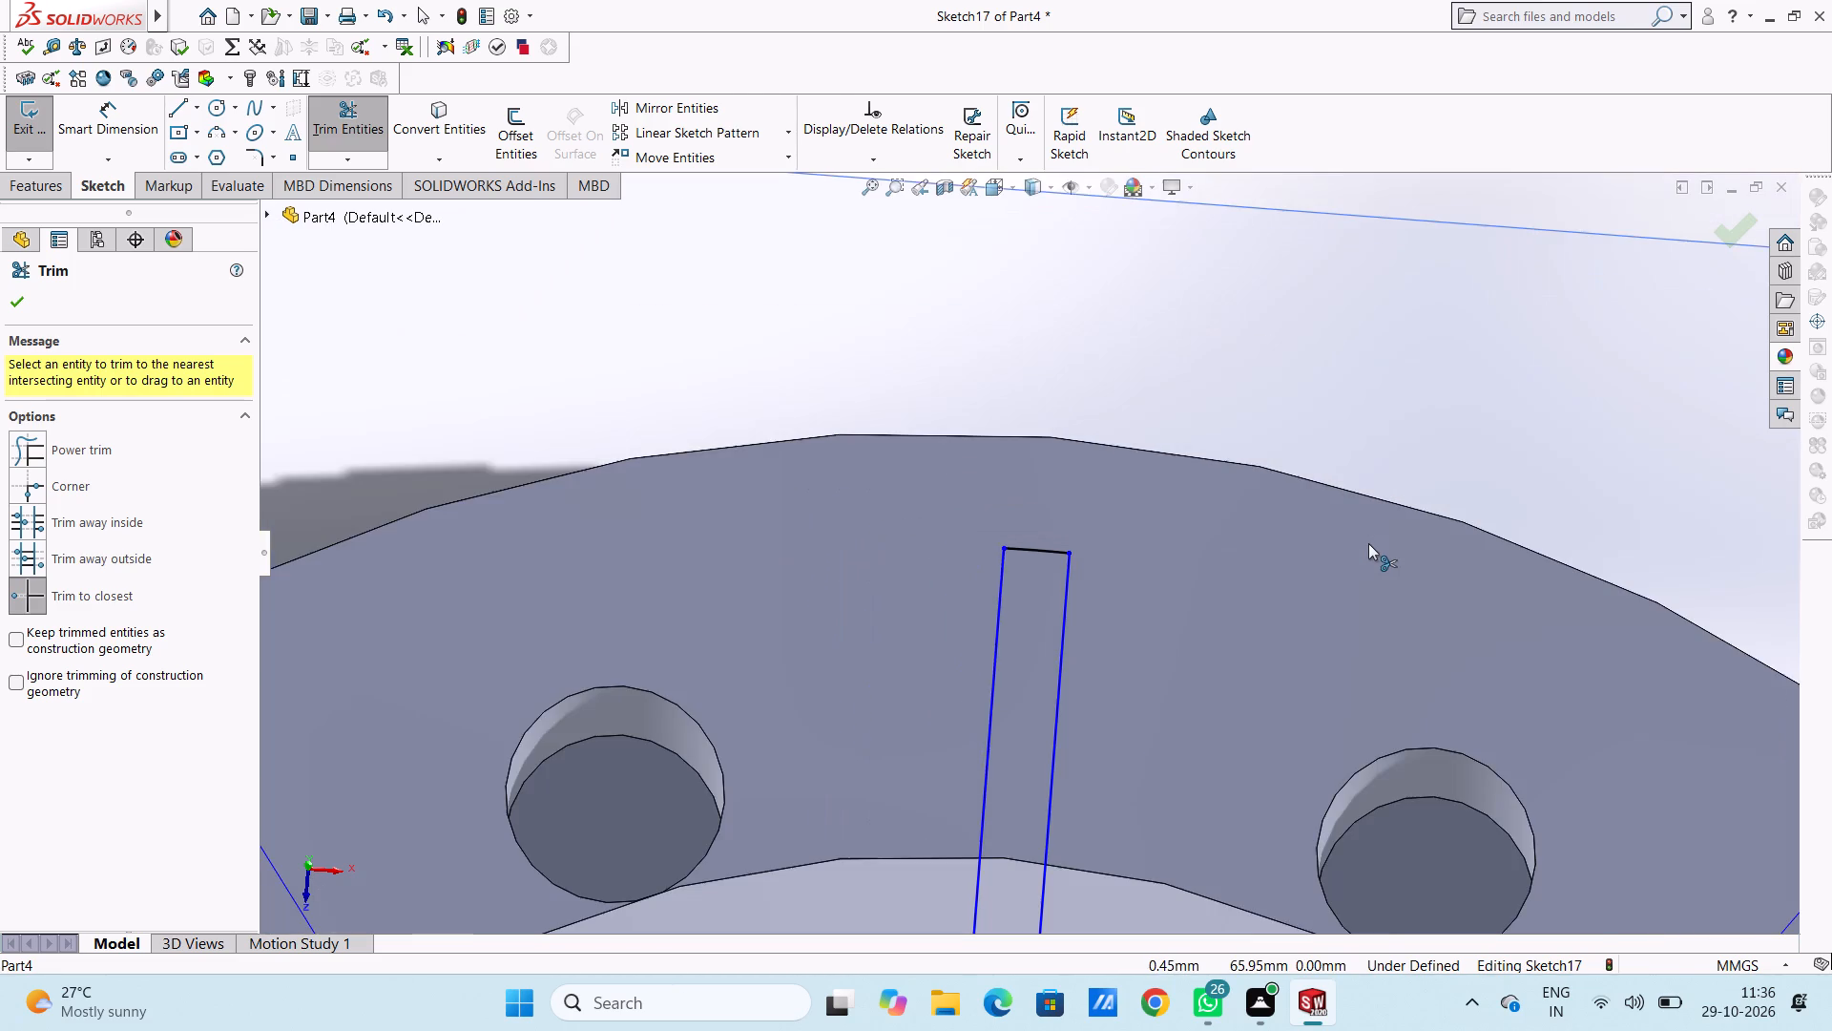
scroll(1368, 543, up, 5)
scroll(1320, 723, down, 6)
scroll(1297, 570, down, 6)
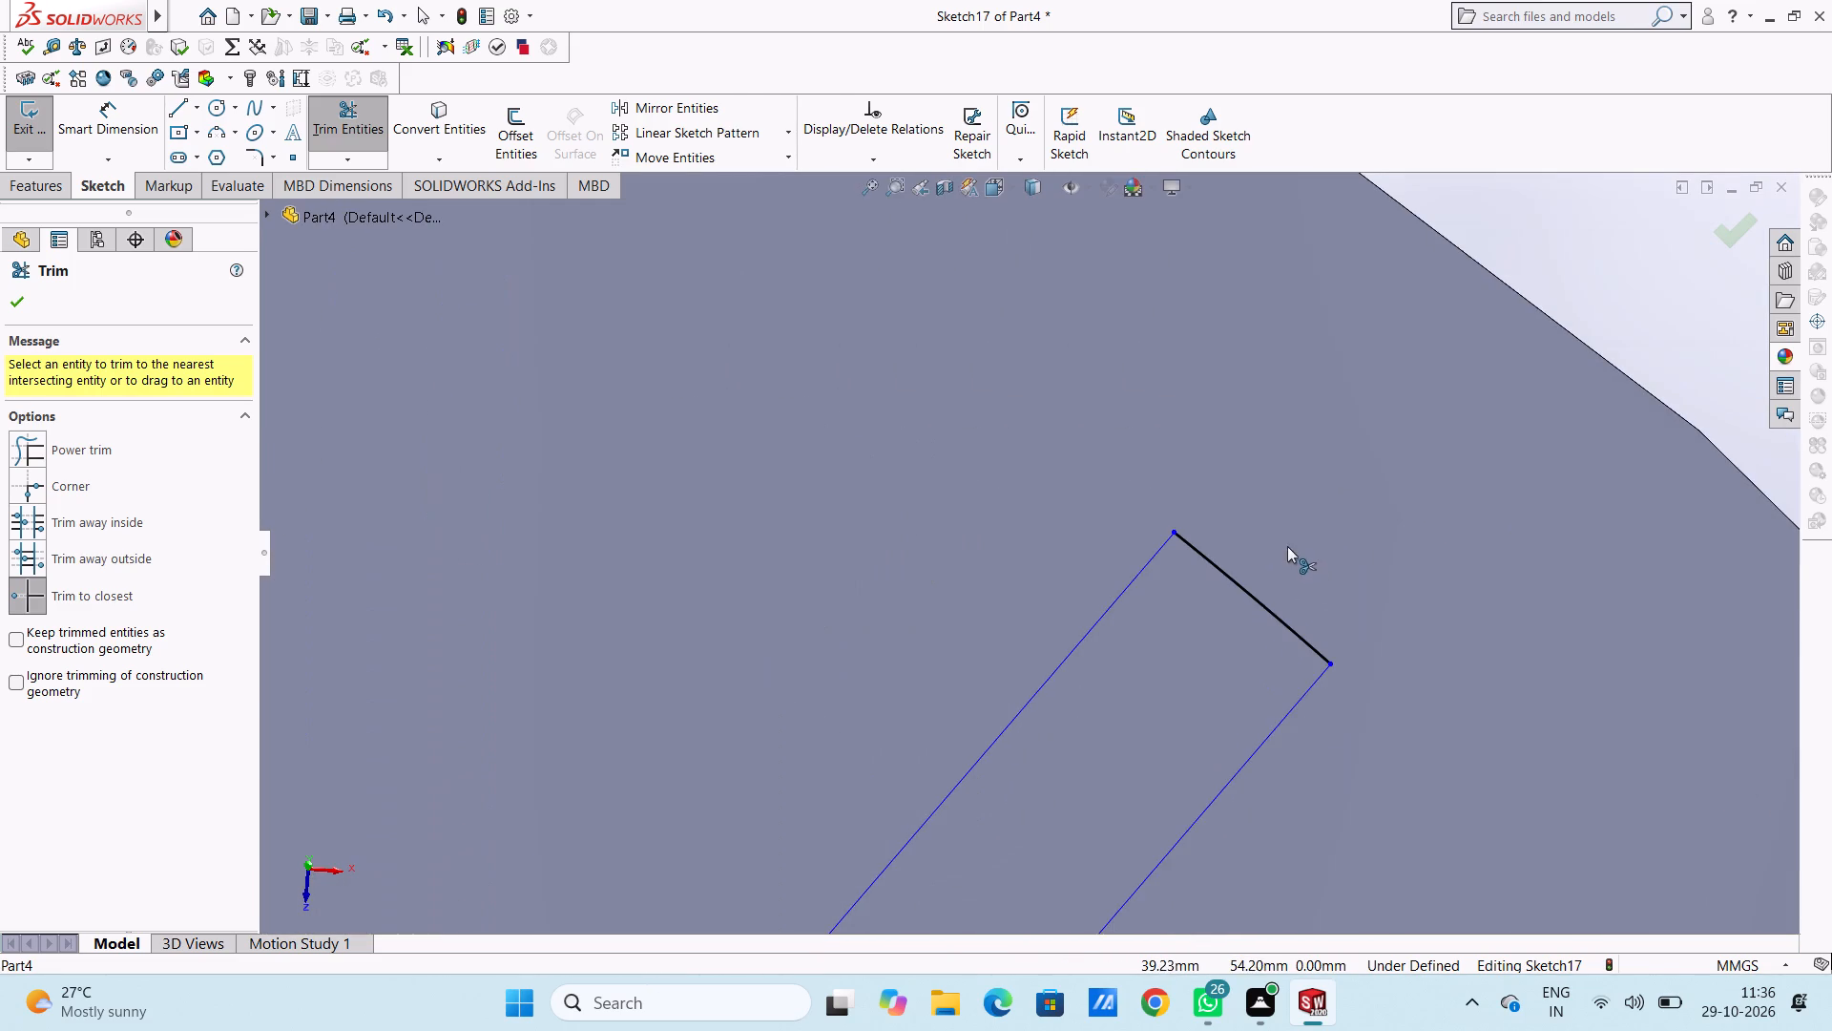
scroll(1187, 561, down, 6)
scroll(1087, 516, down, 6)
scroll(1085, 516, up, 5)
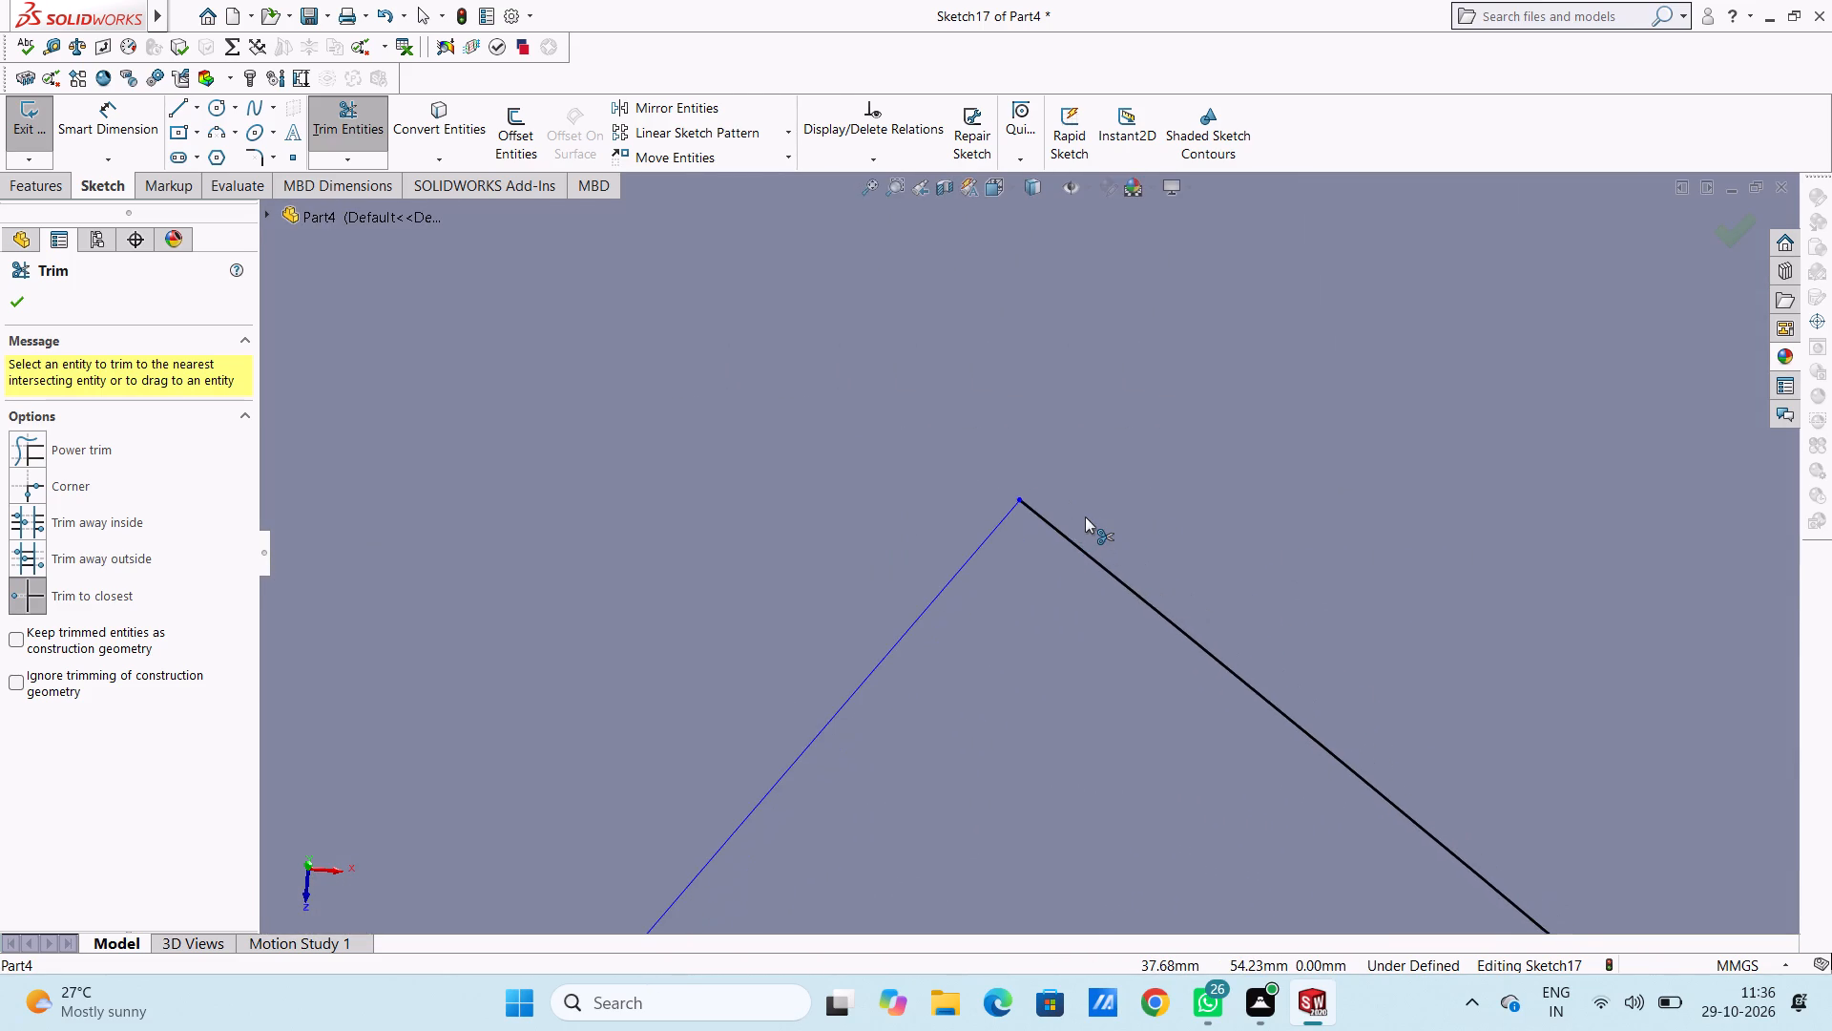
scroll(1085, 516, up, 20)
scroll(1085, 516, up, 10)
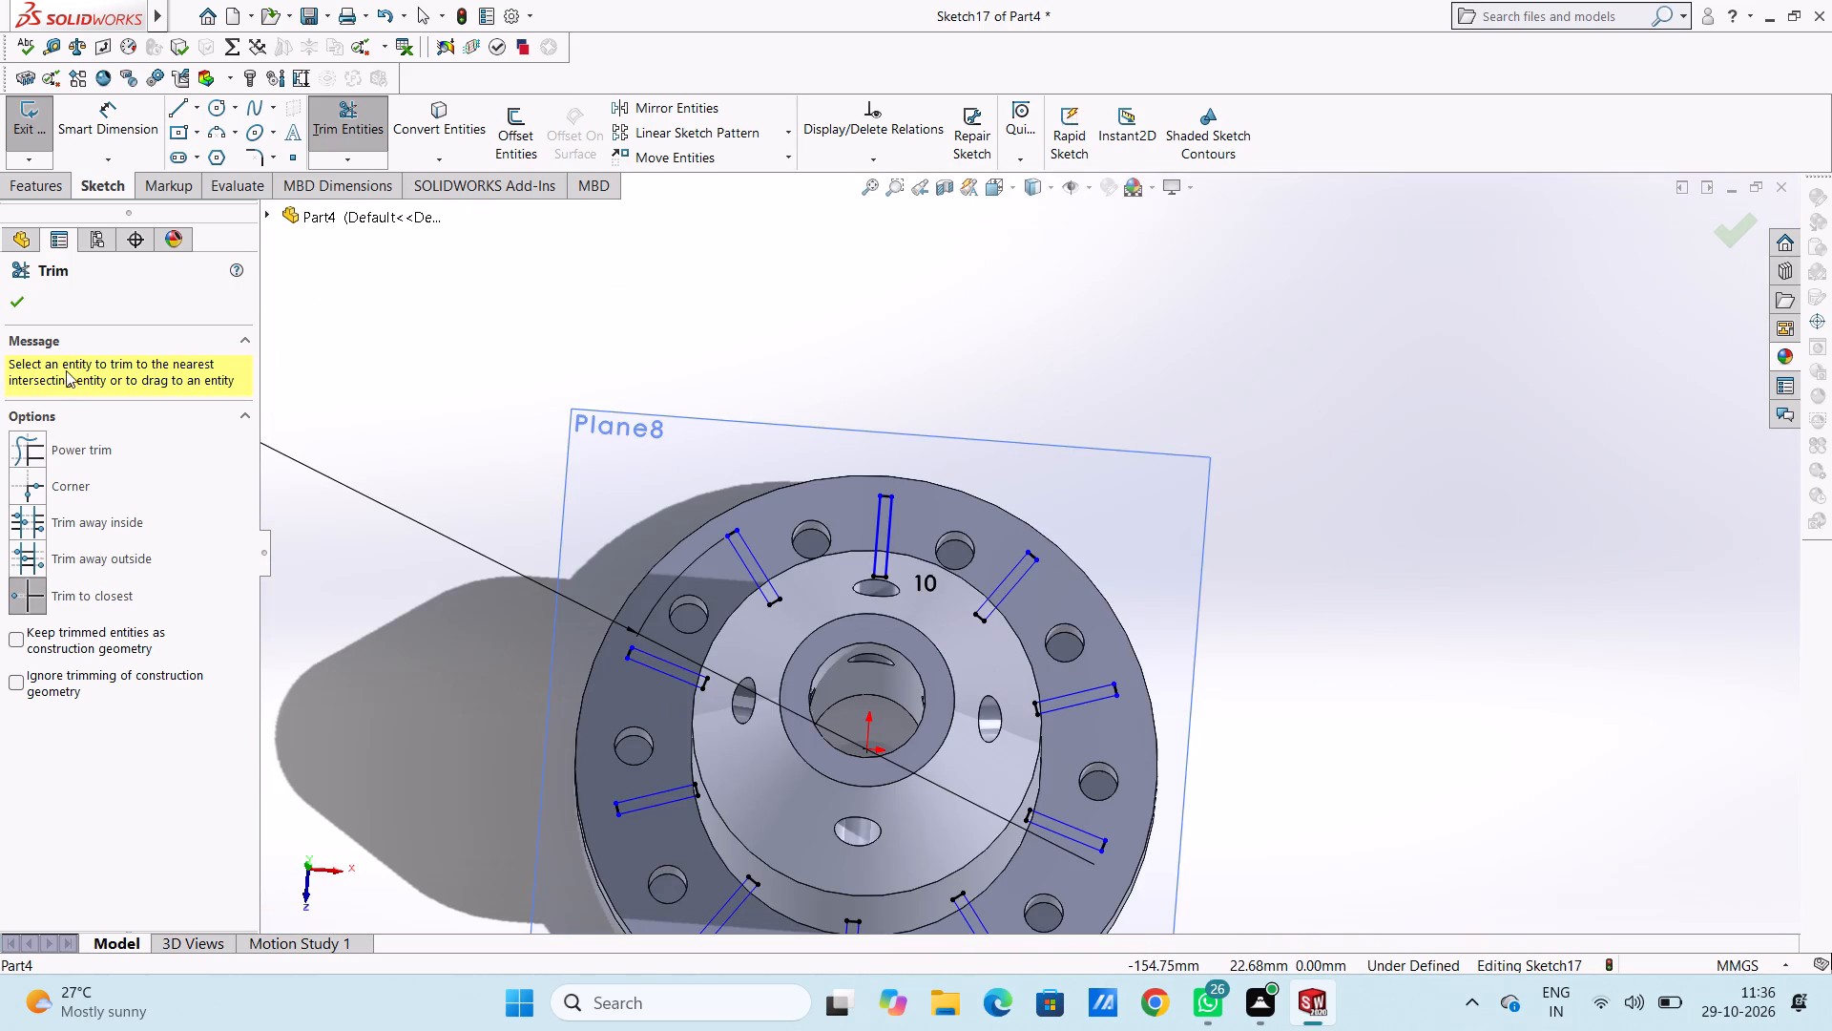
click(21, 302)
click(389, 346)
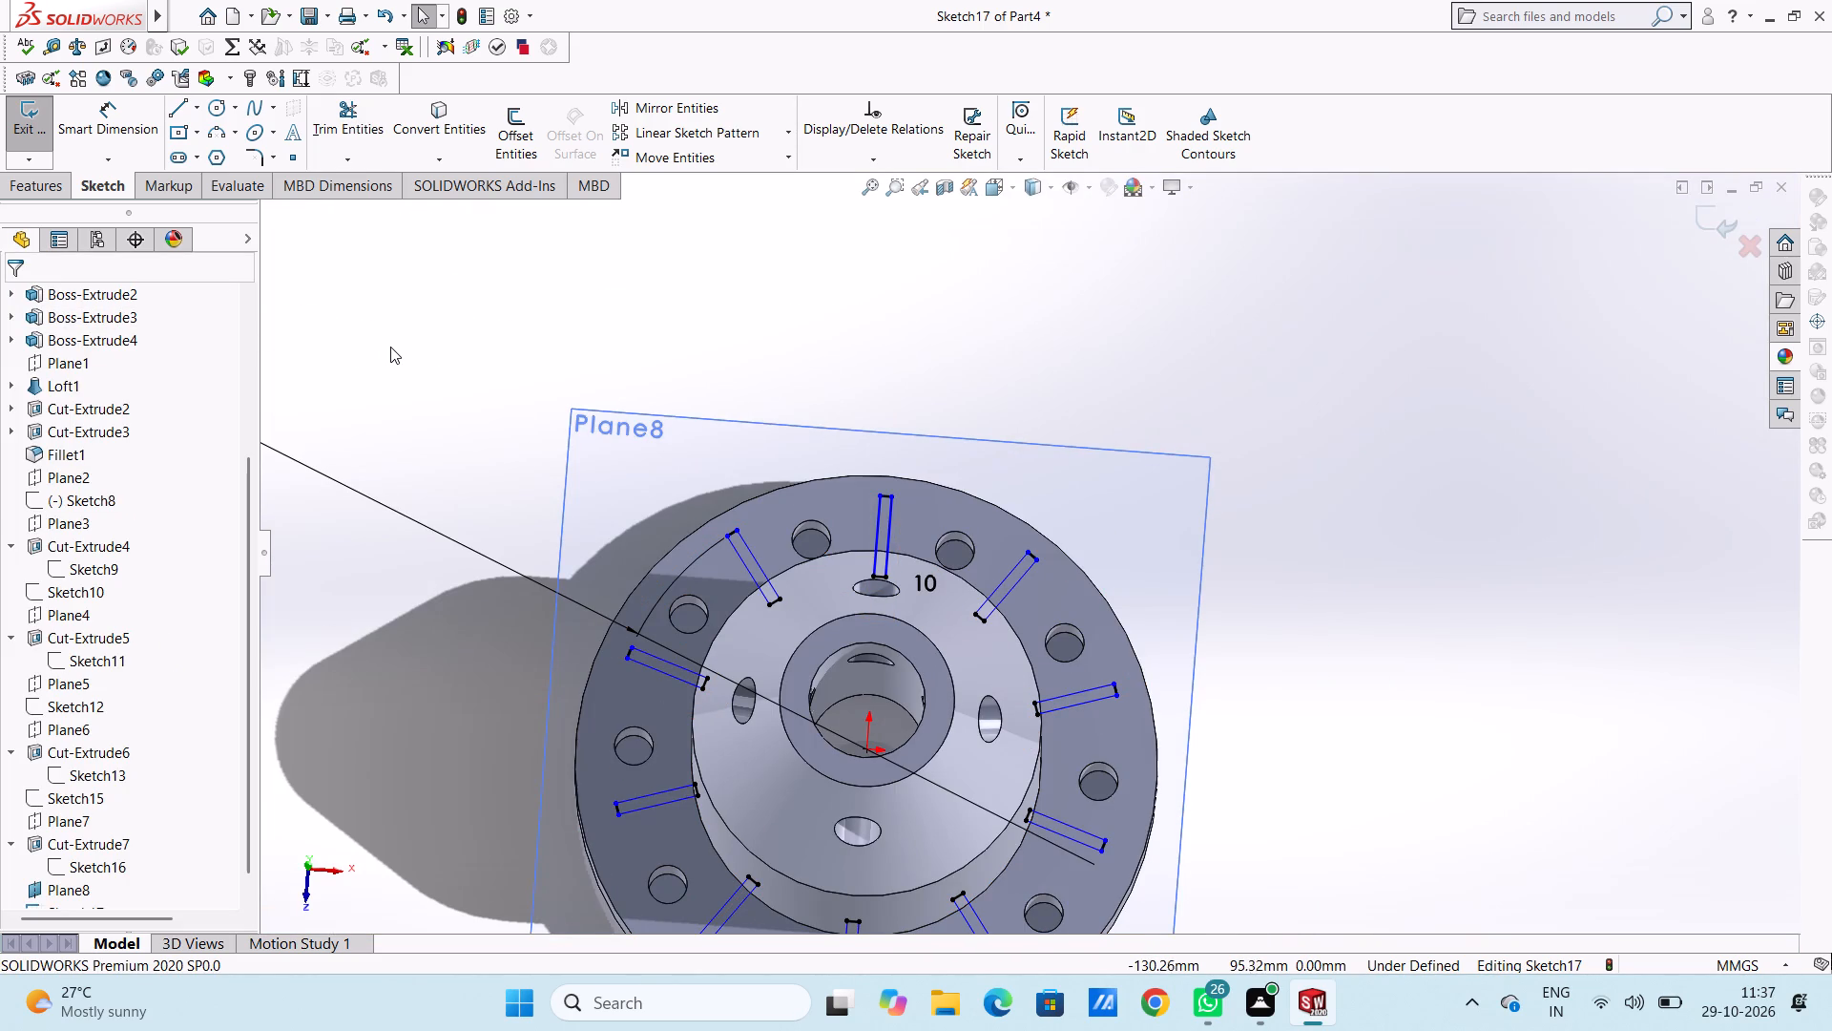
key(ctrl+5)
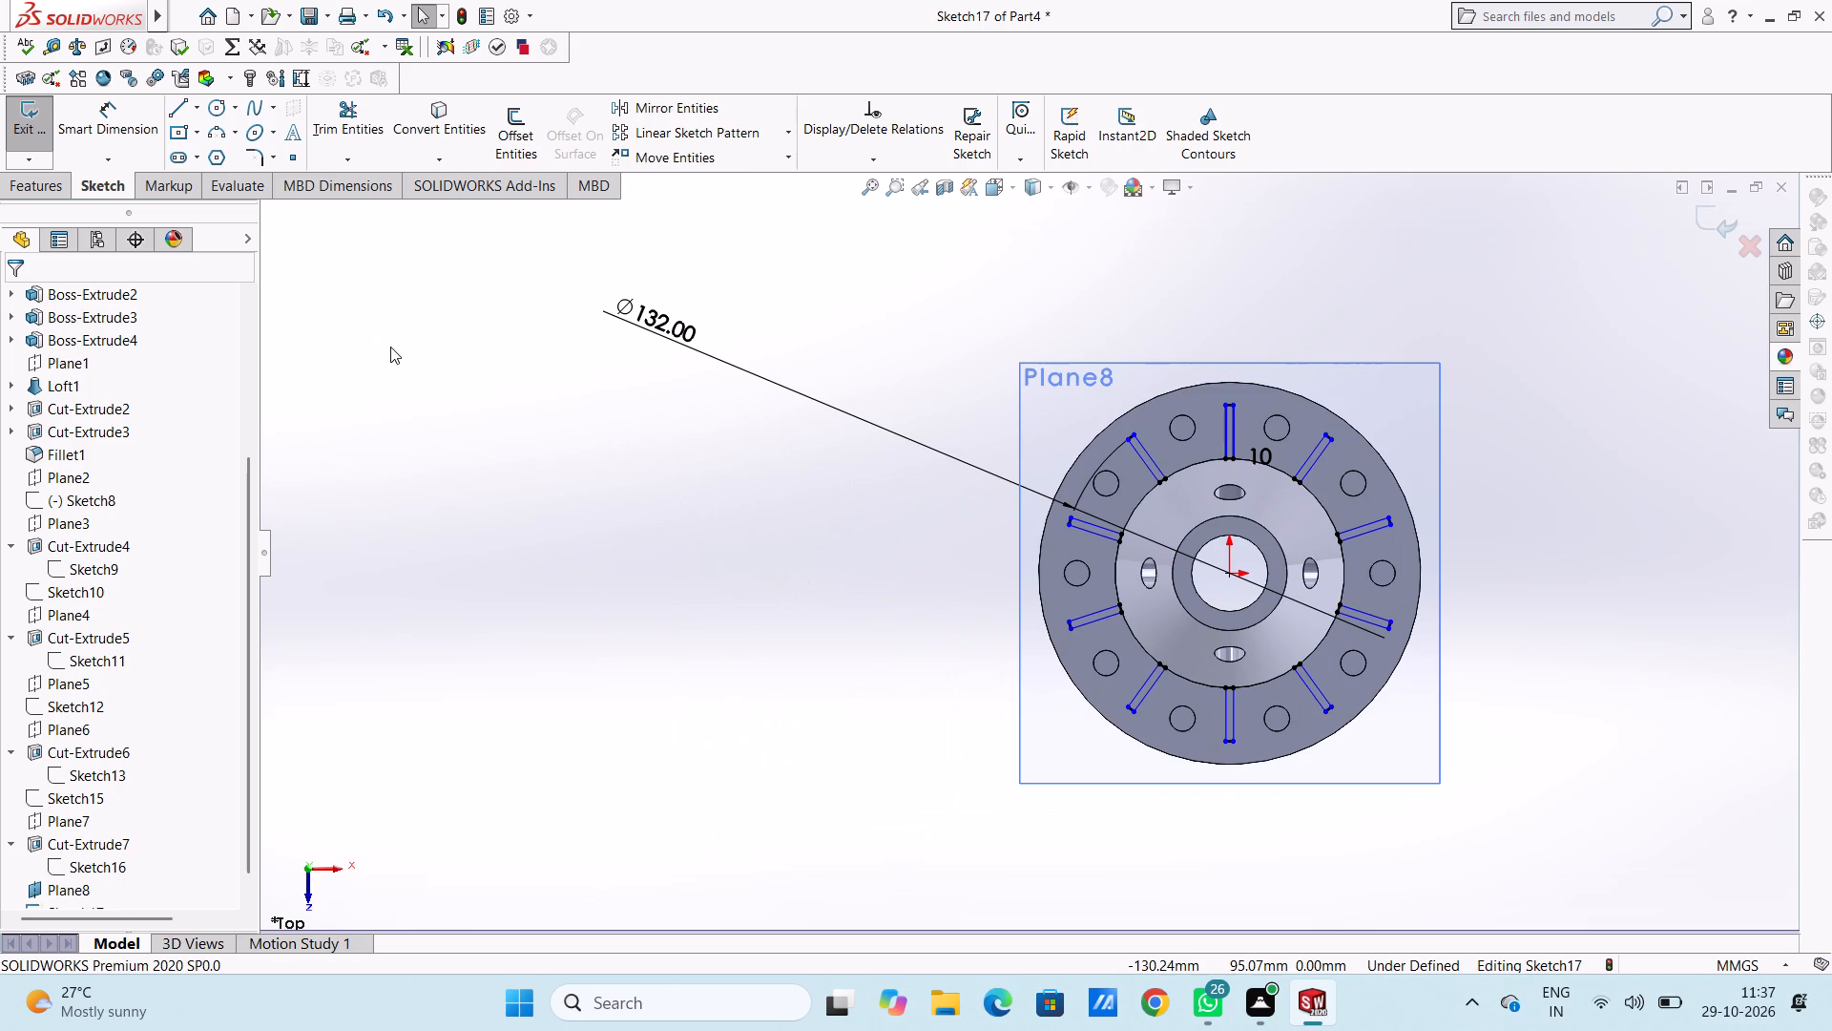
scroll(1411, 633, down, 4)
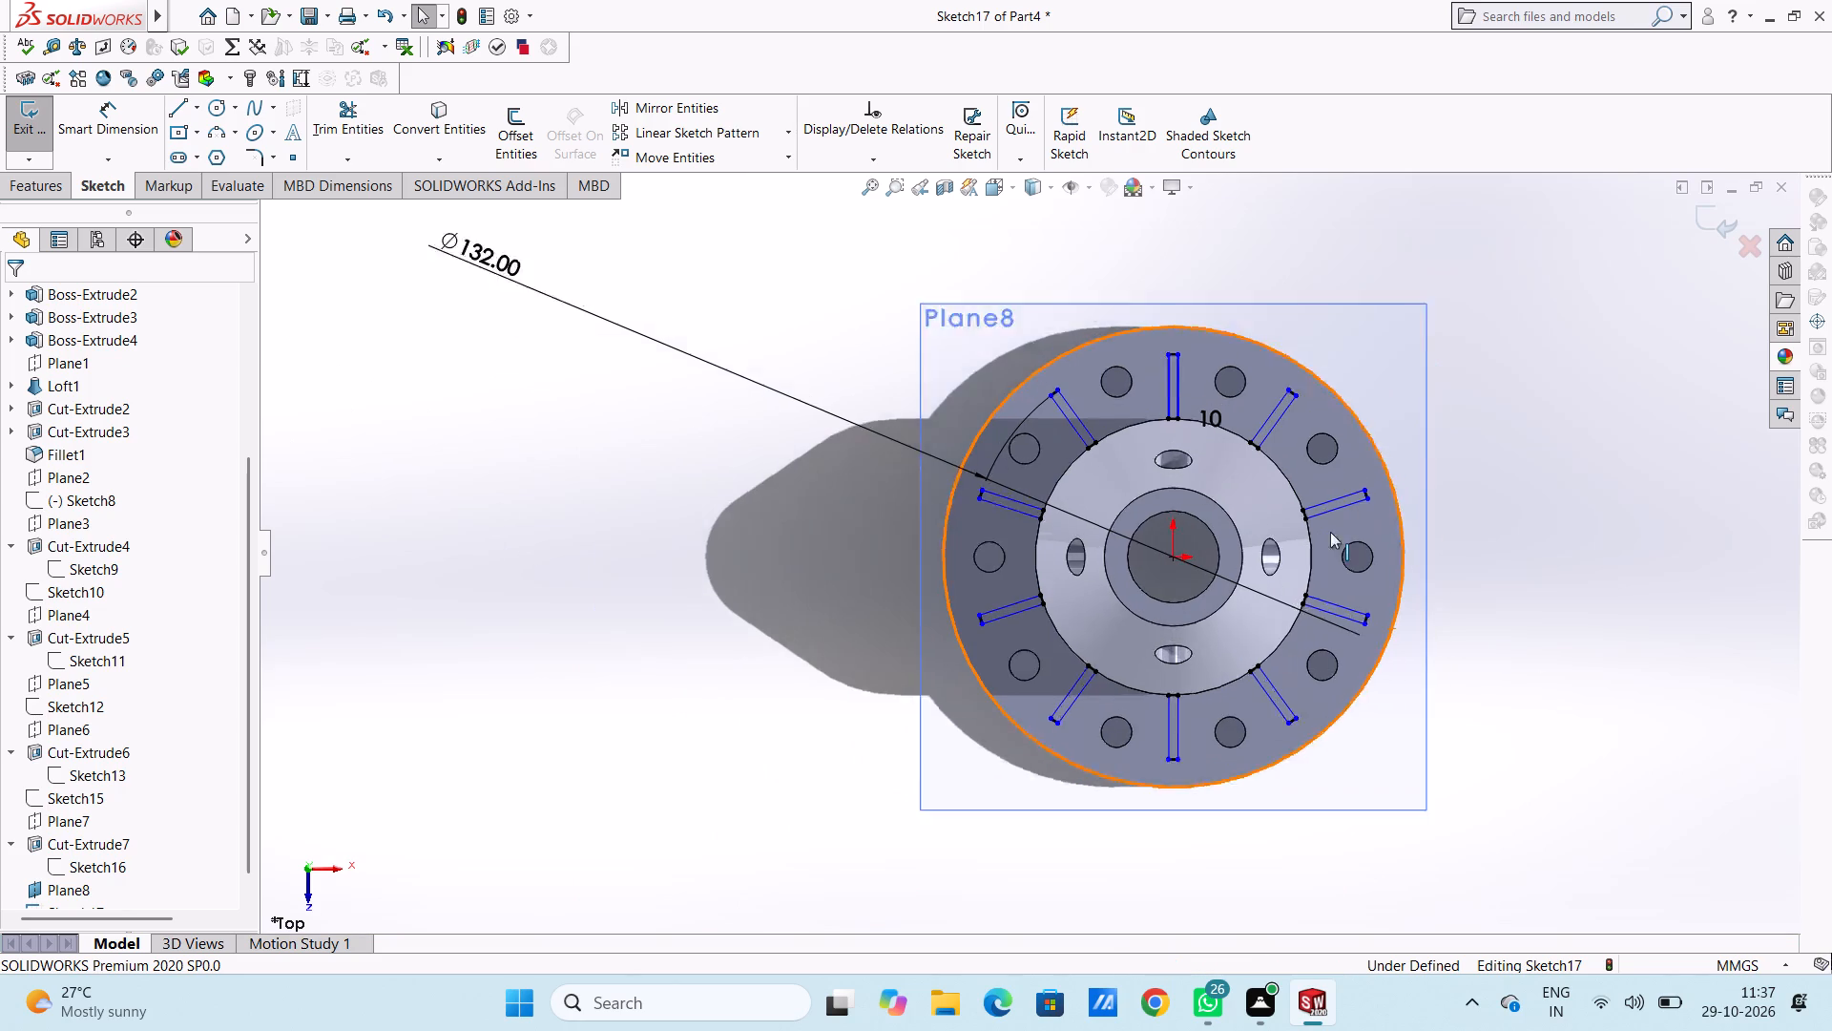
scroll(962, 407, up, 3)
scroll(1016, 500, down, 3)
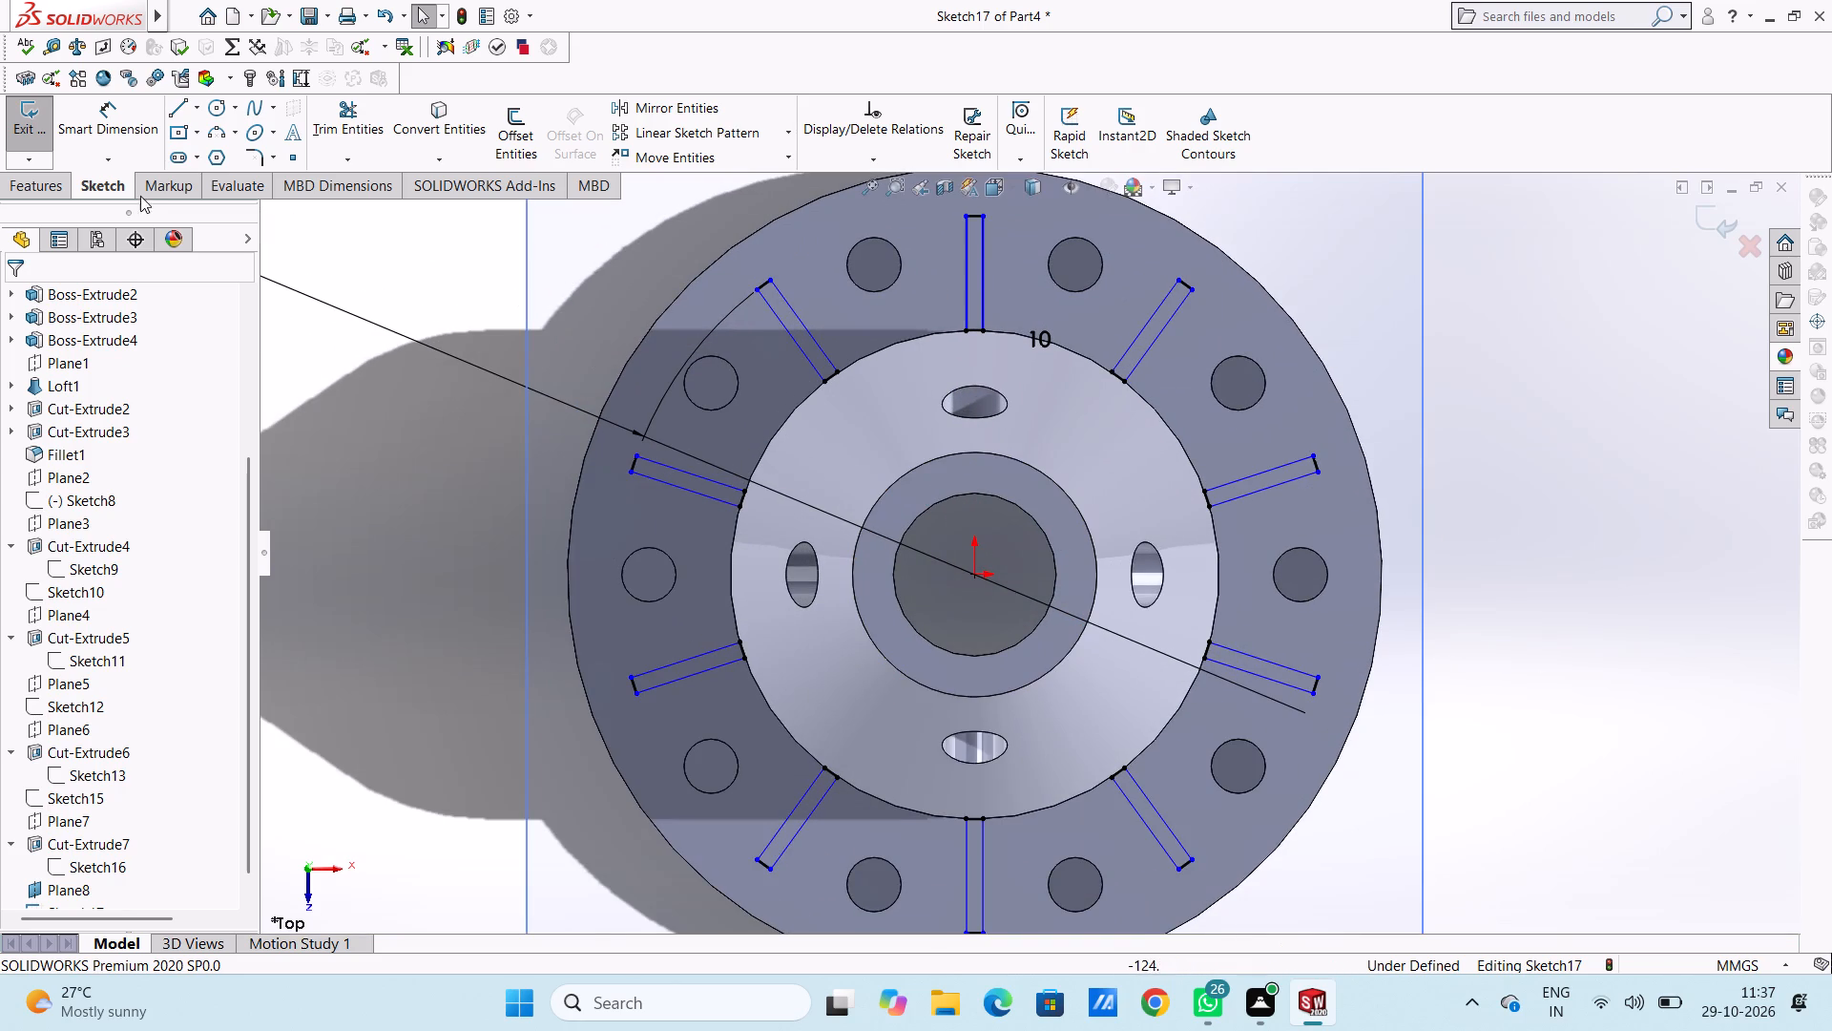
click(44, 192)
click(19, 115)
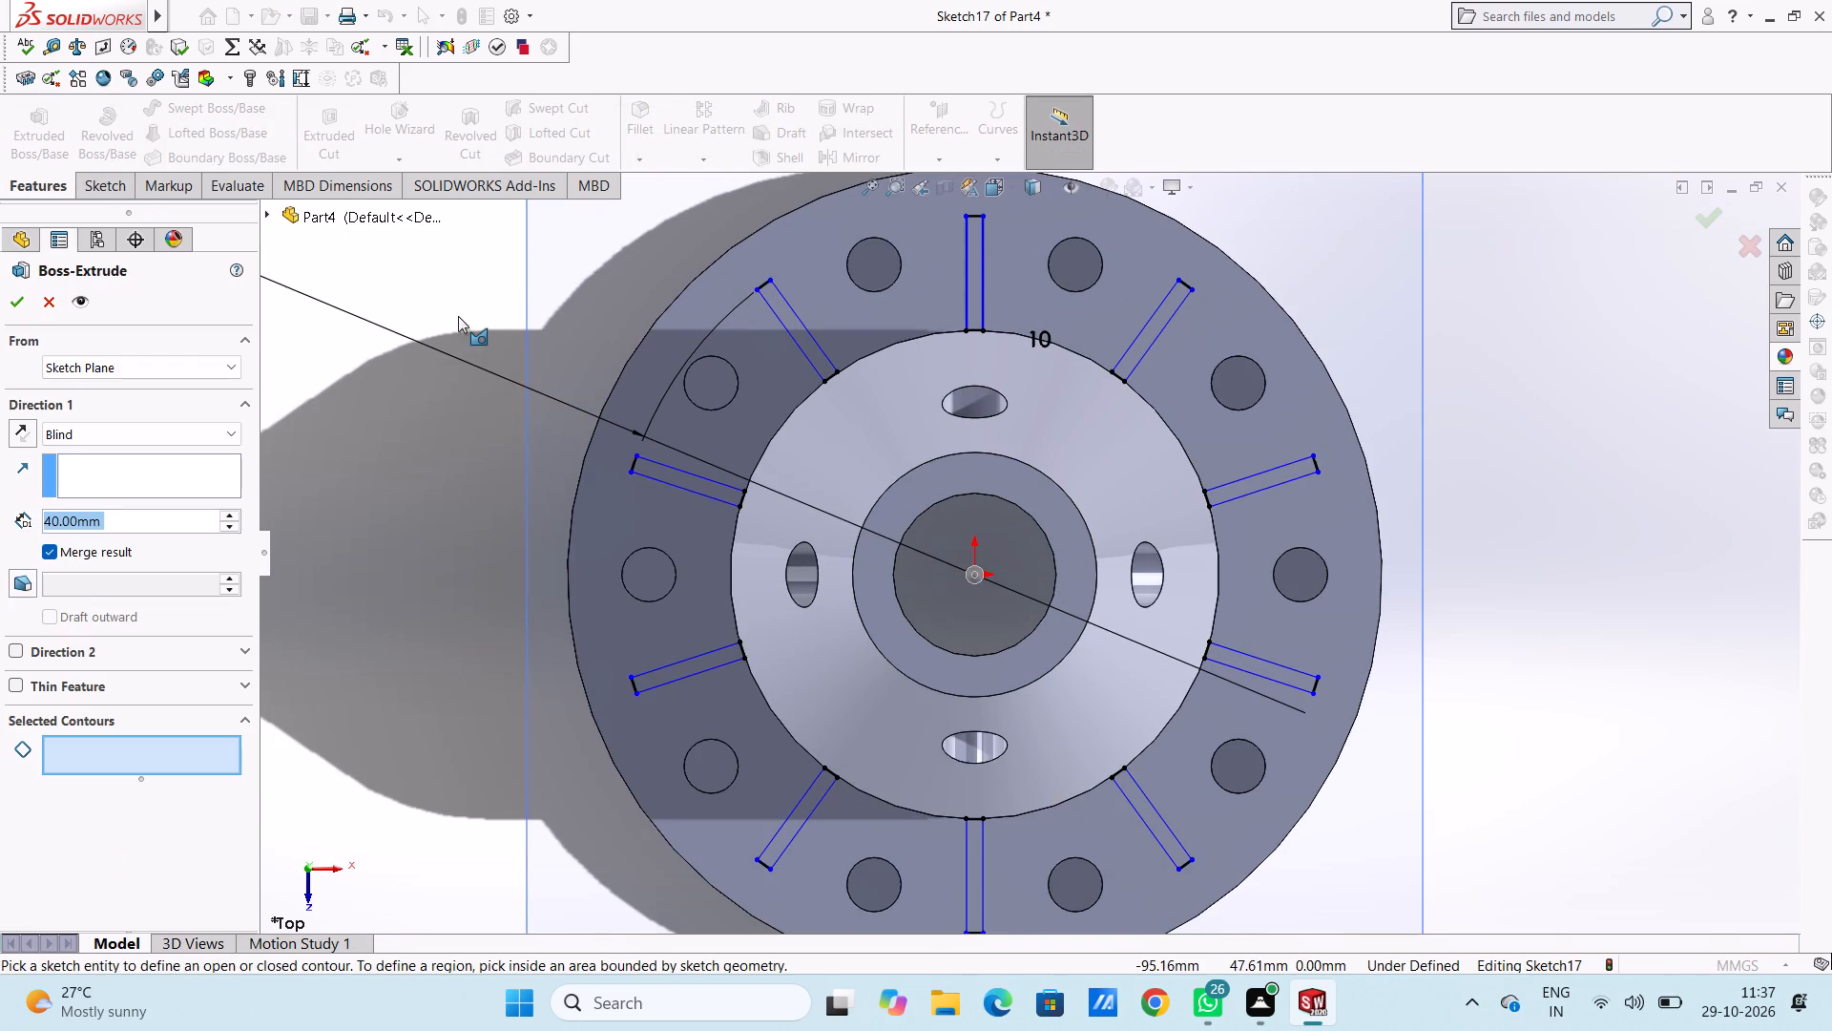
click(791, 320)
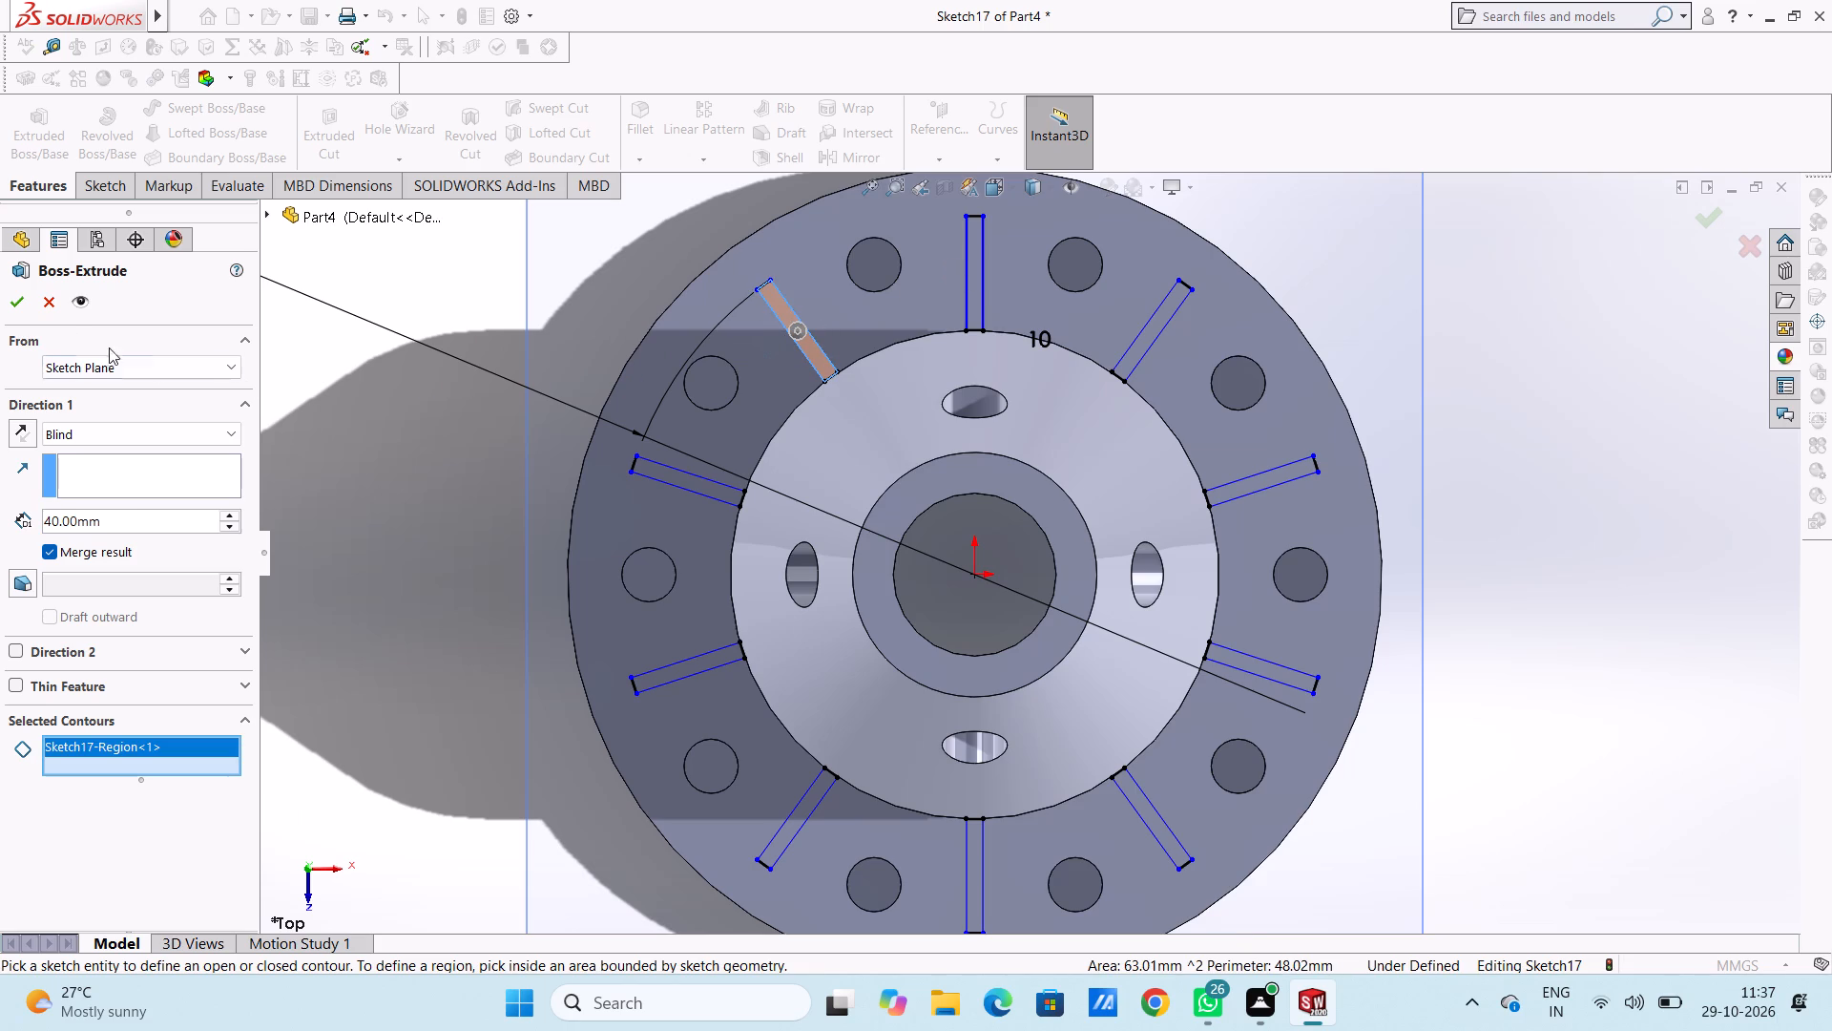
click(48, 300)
Dimension the vertical distance from the origin to the counter-clockwise outer corner of the rib on the upper negative-X side.
scroll(505, 401, up, 3)
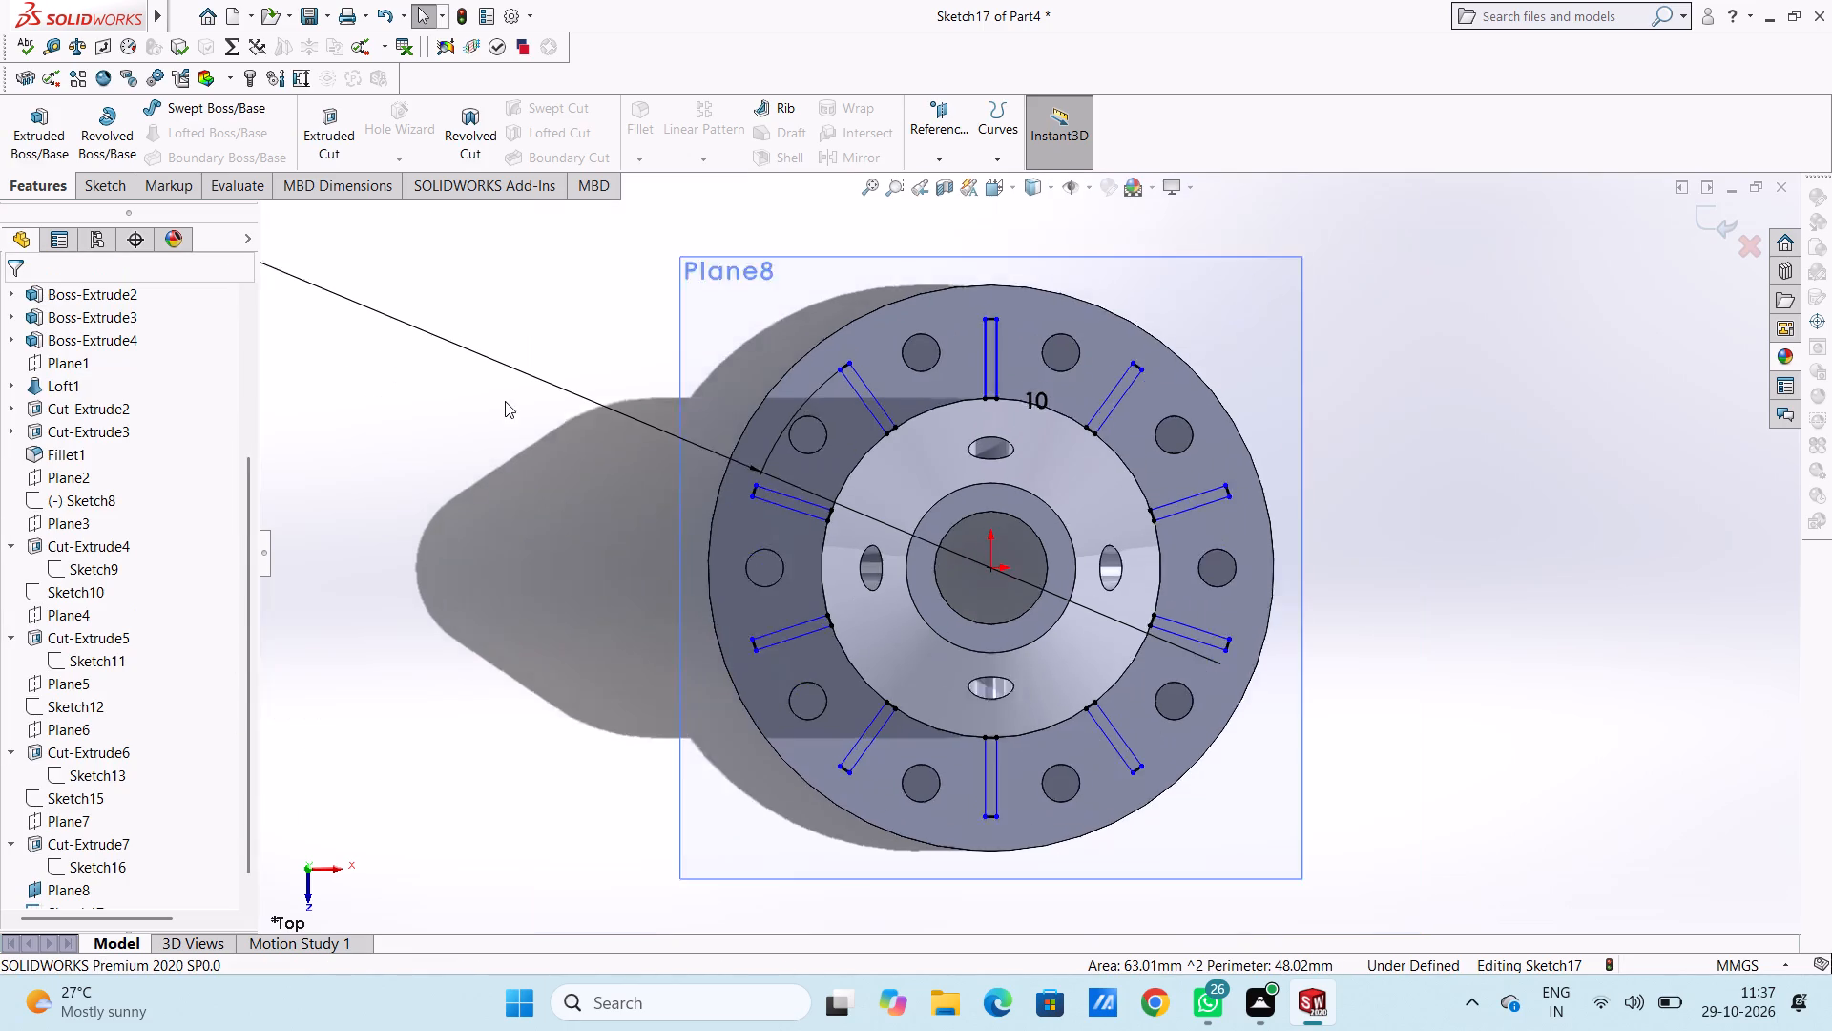
click(94, 199)
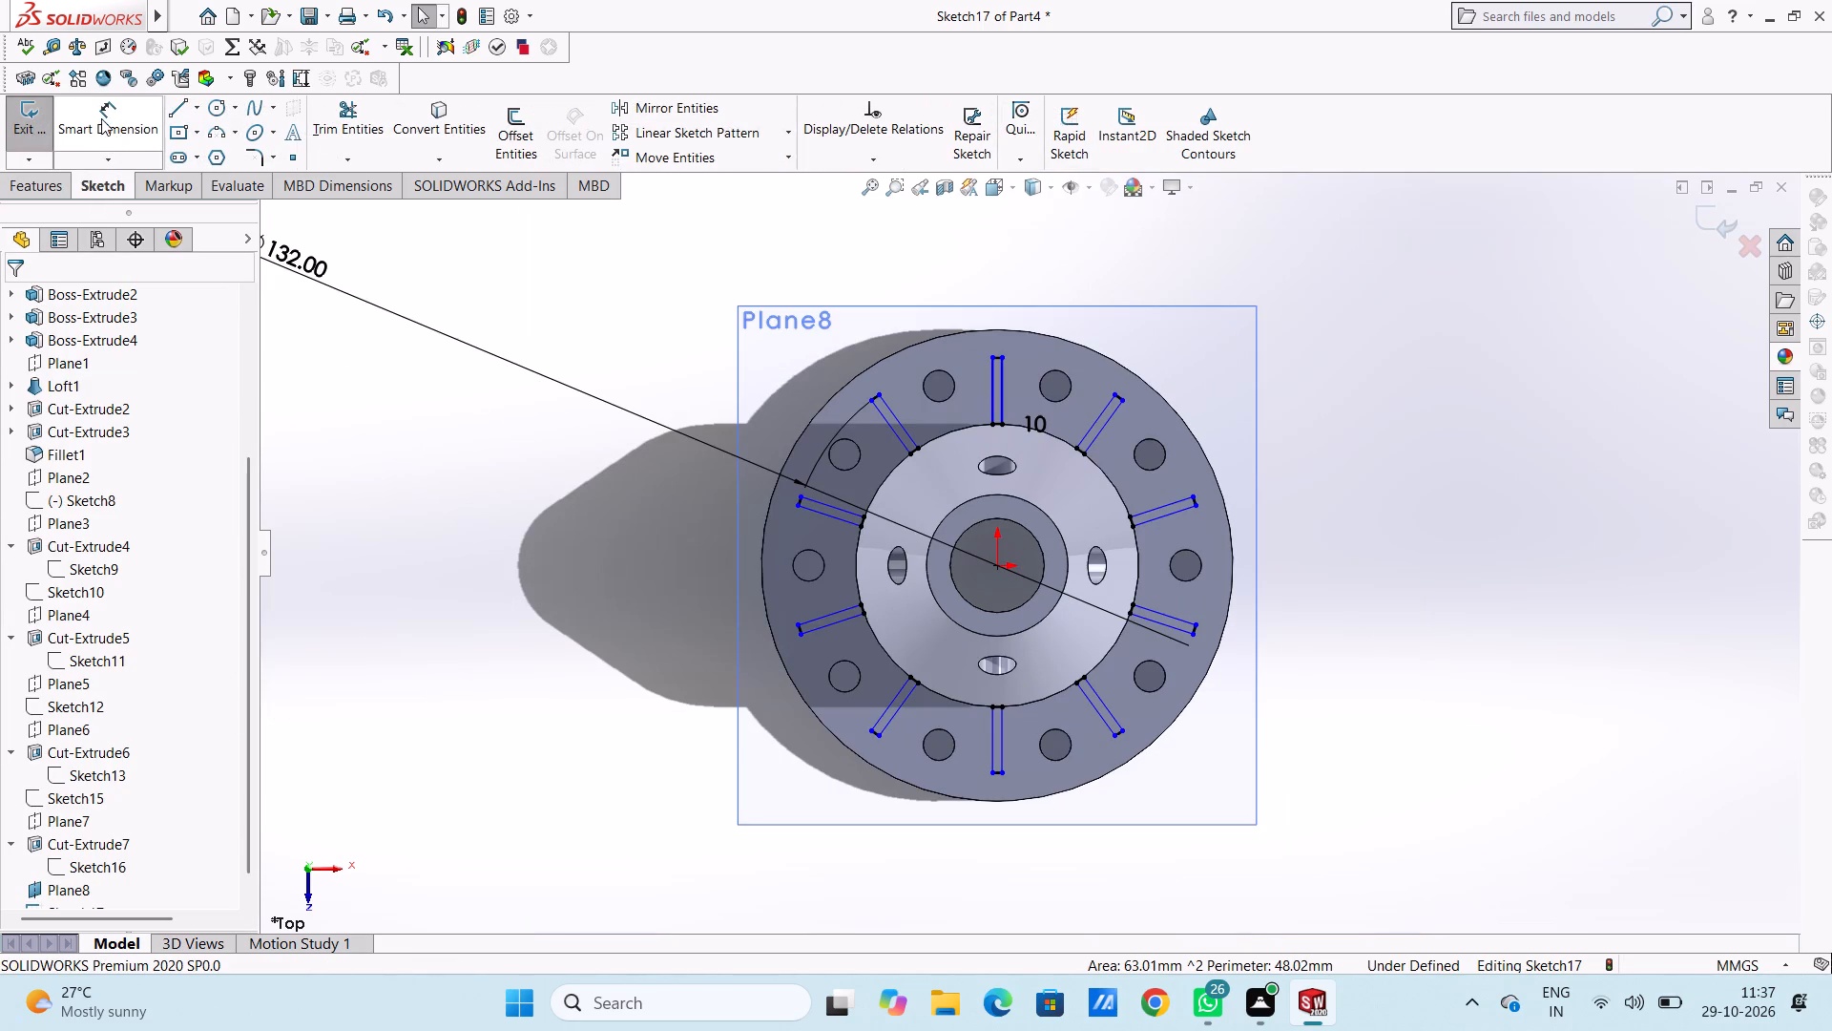
click(101, 118)
scroll(1109, 638, down, 3)
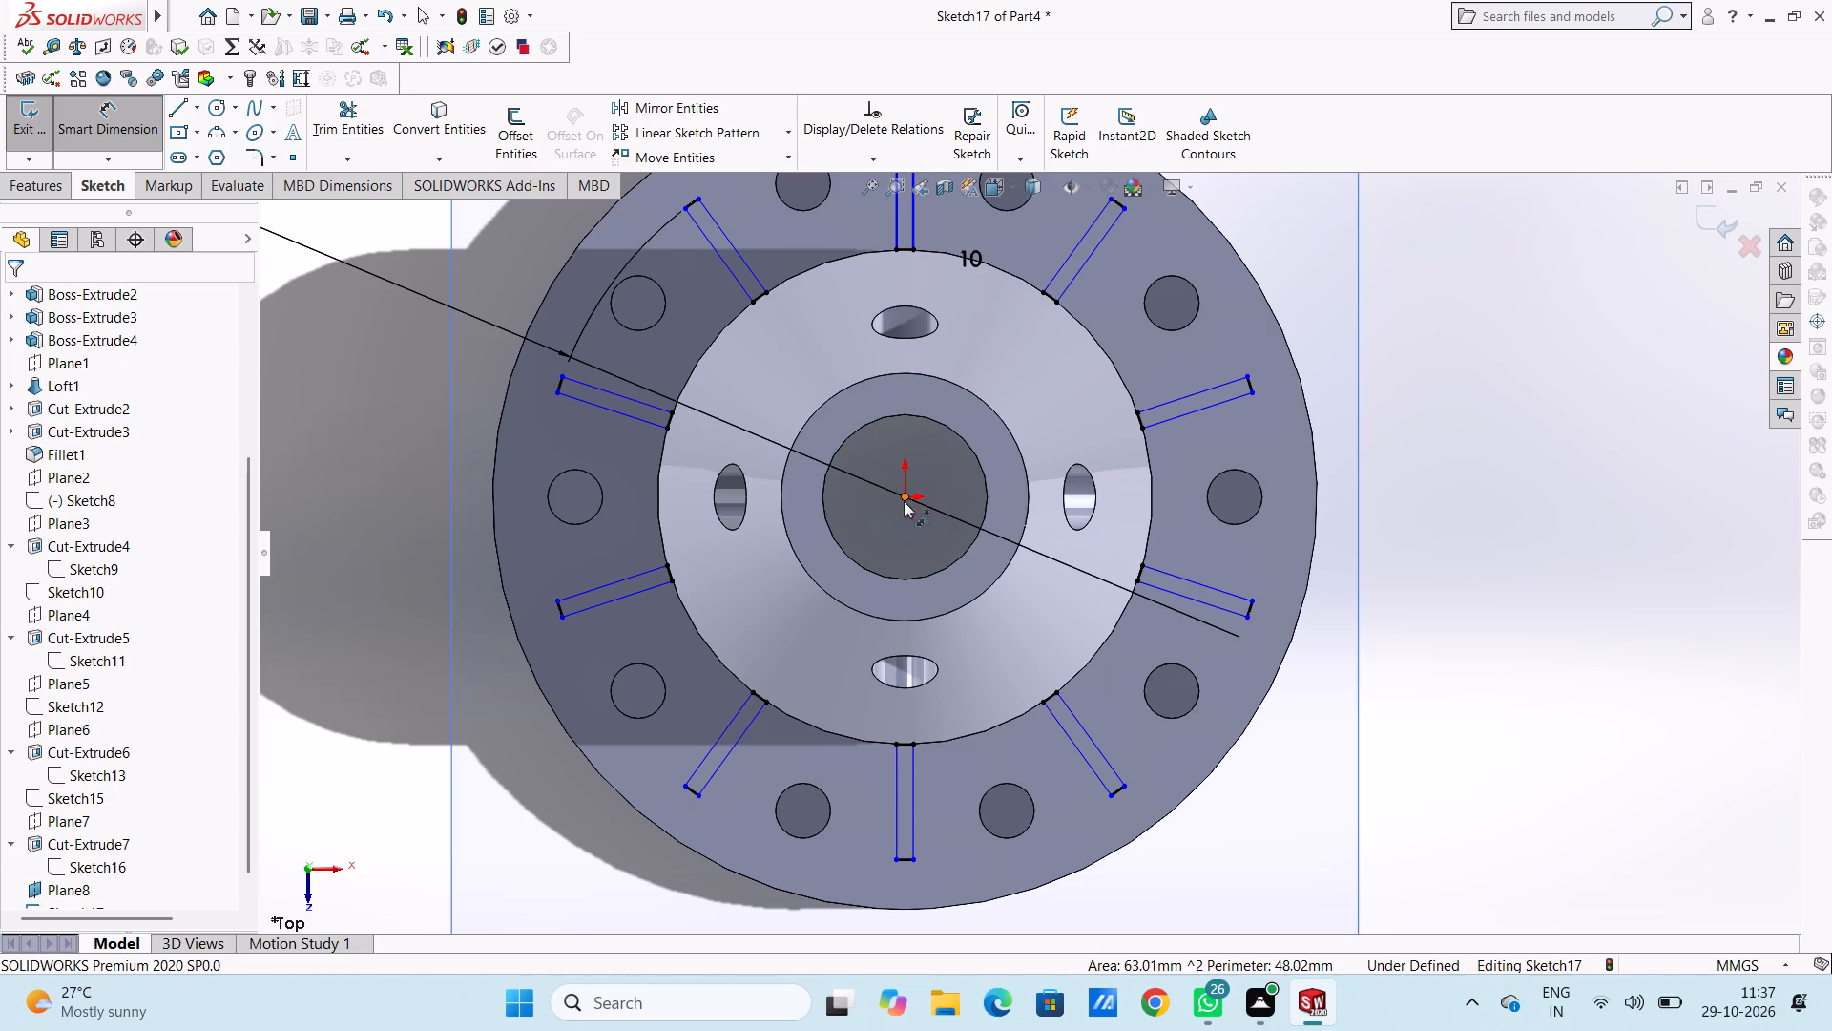
click(904, 501)
click(686, 210)
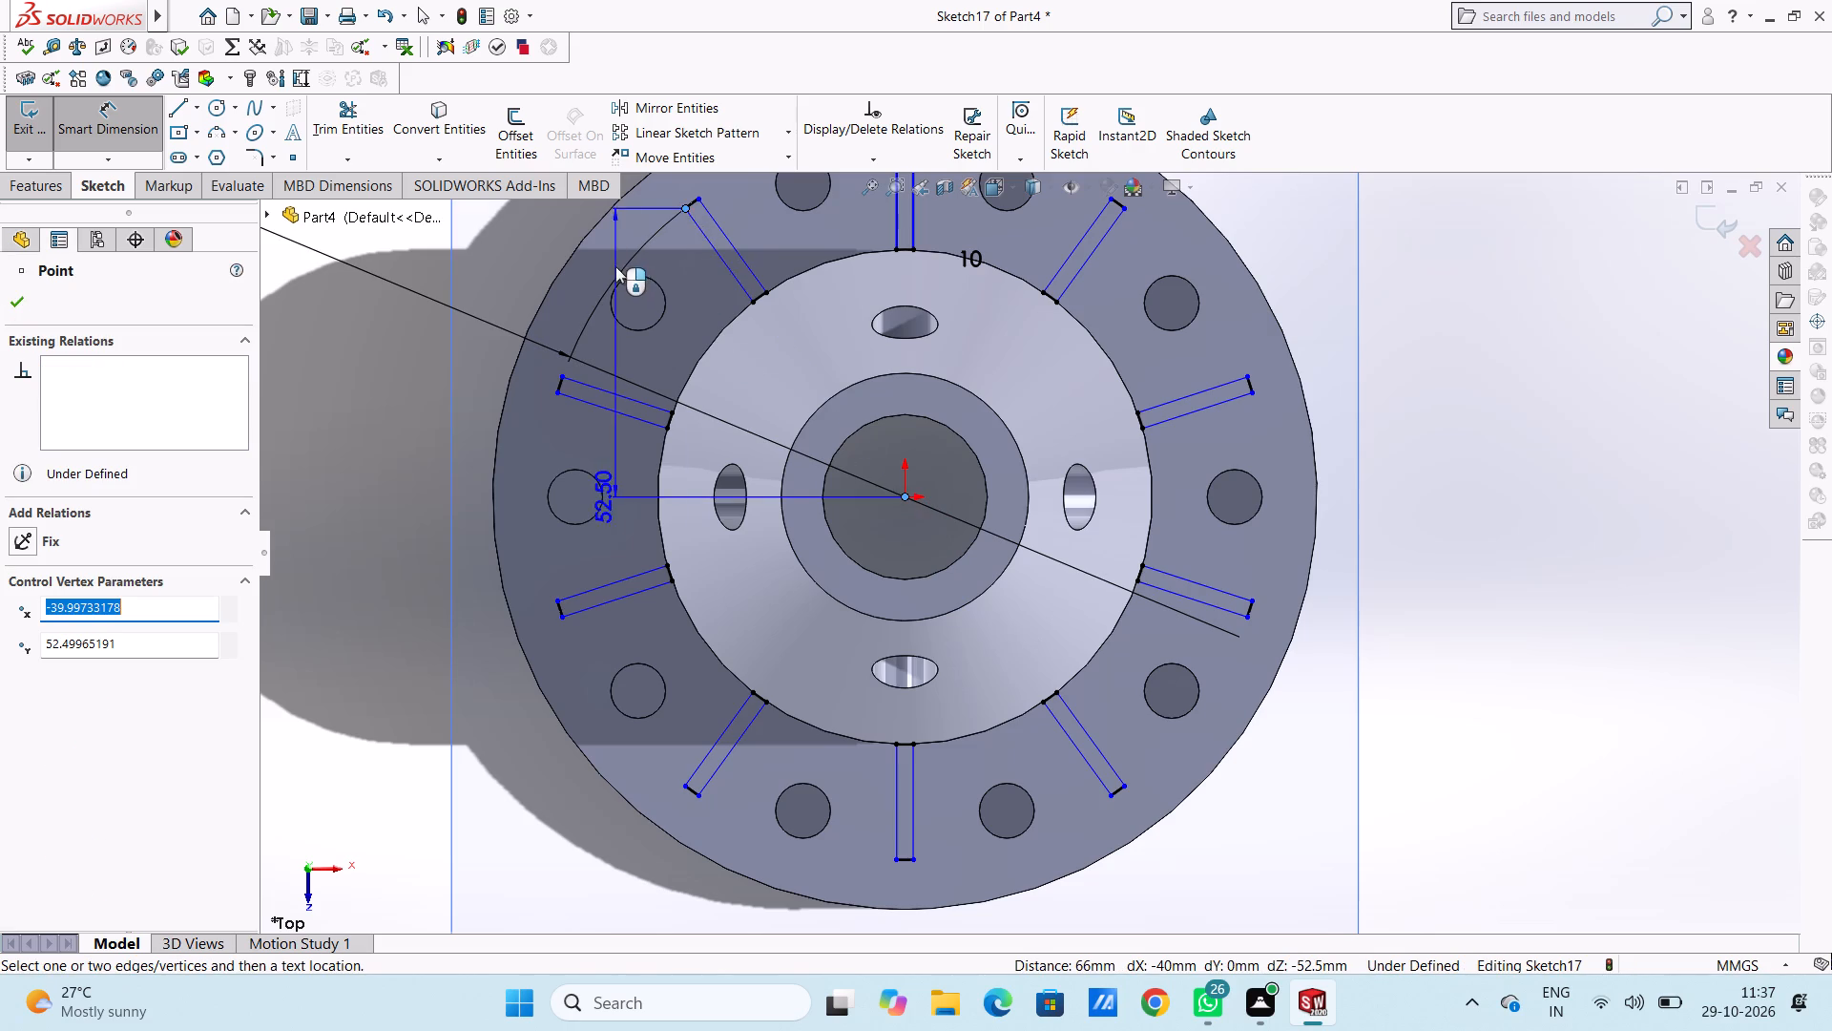
scroll(615, 266, up, 4)
click(457, 404)
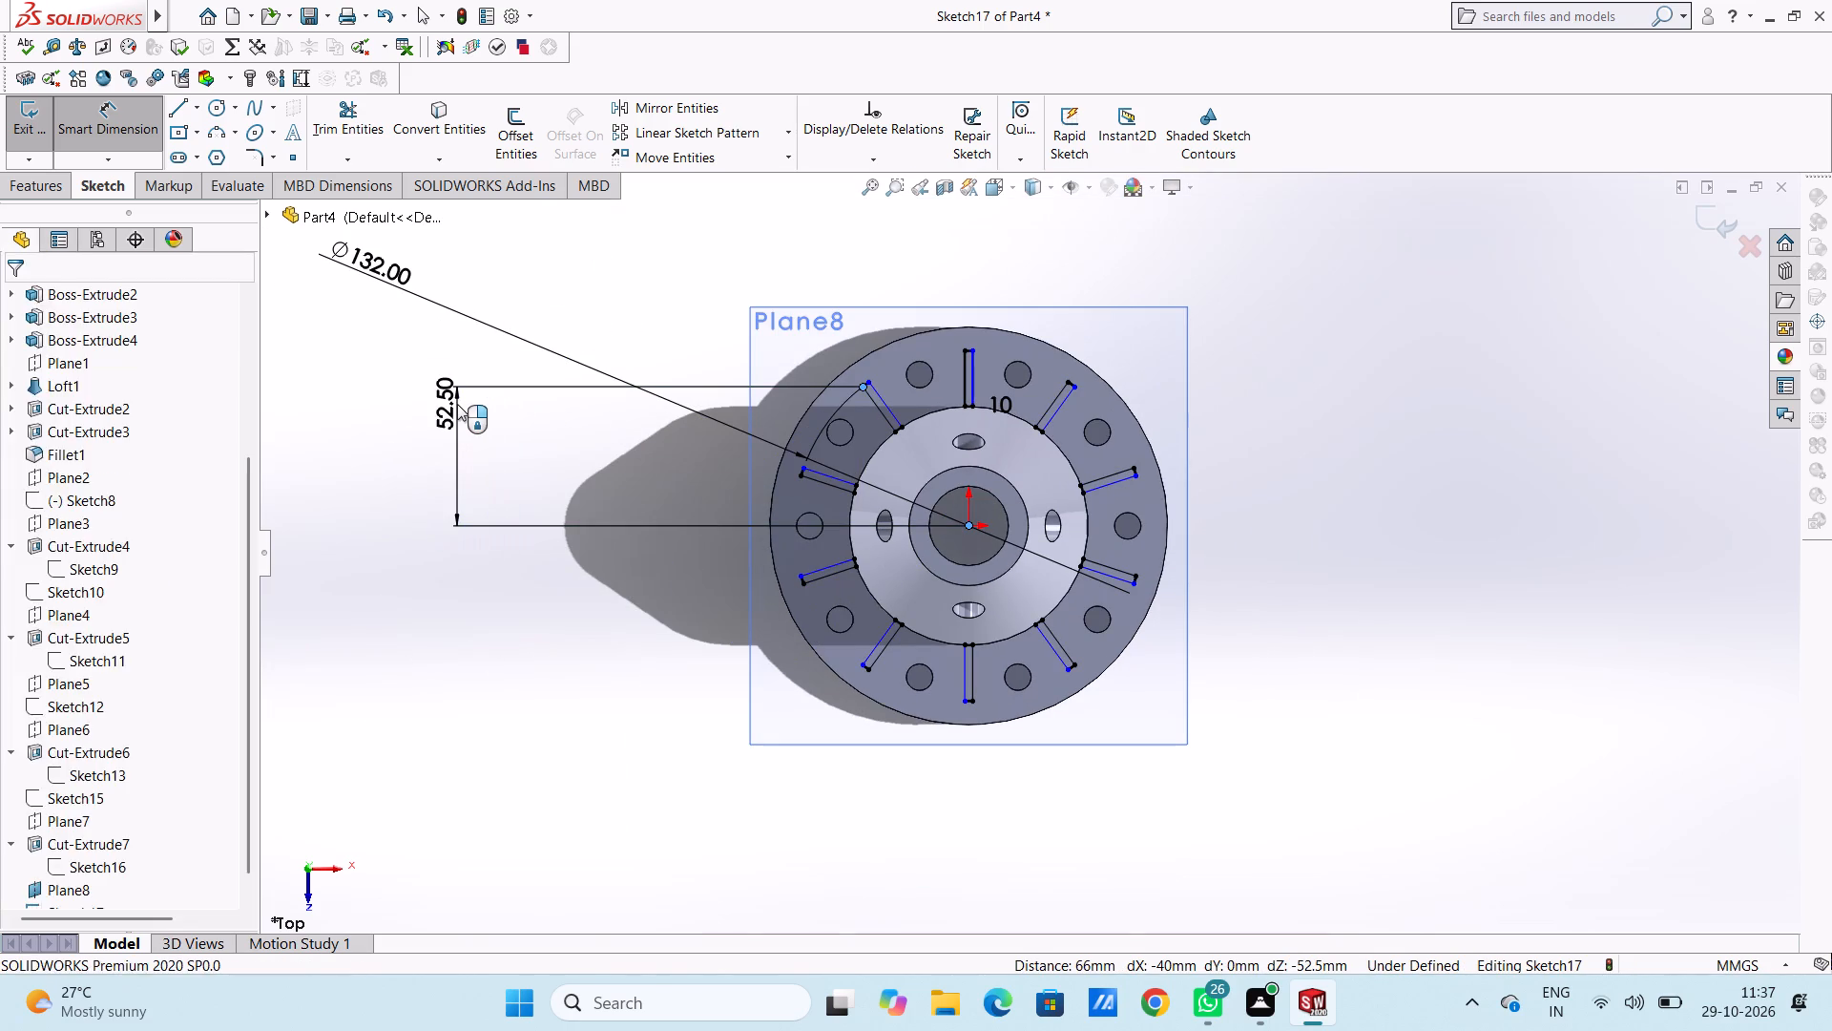
click(364, 368)
click(351, 355)
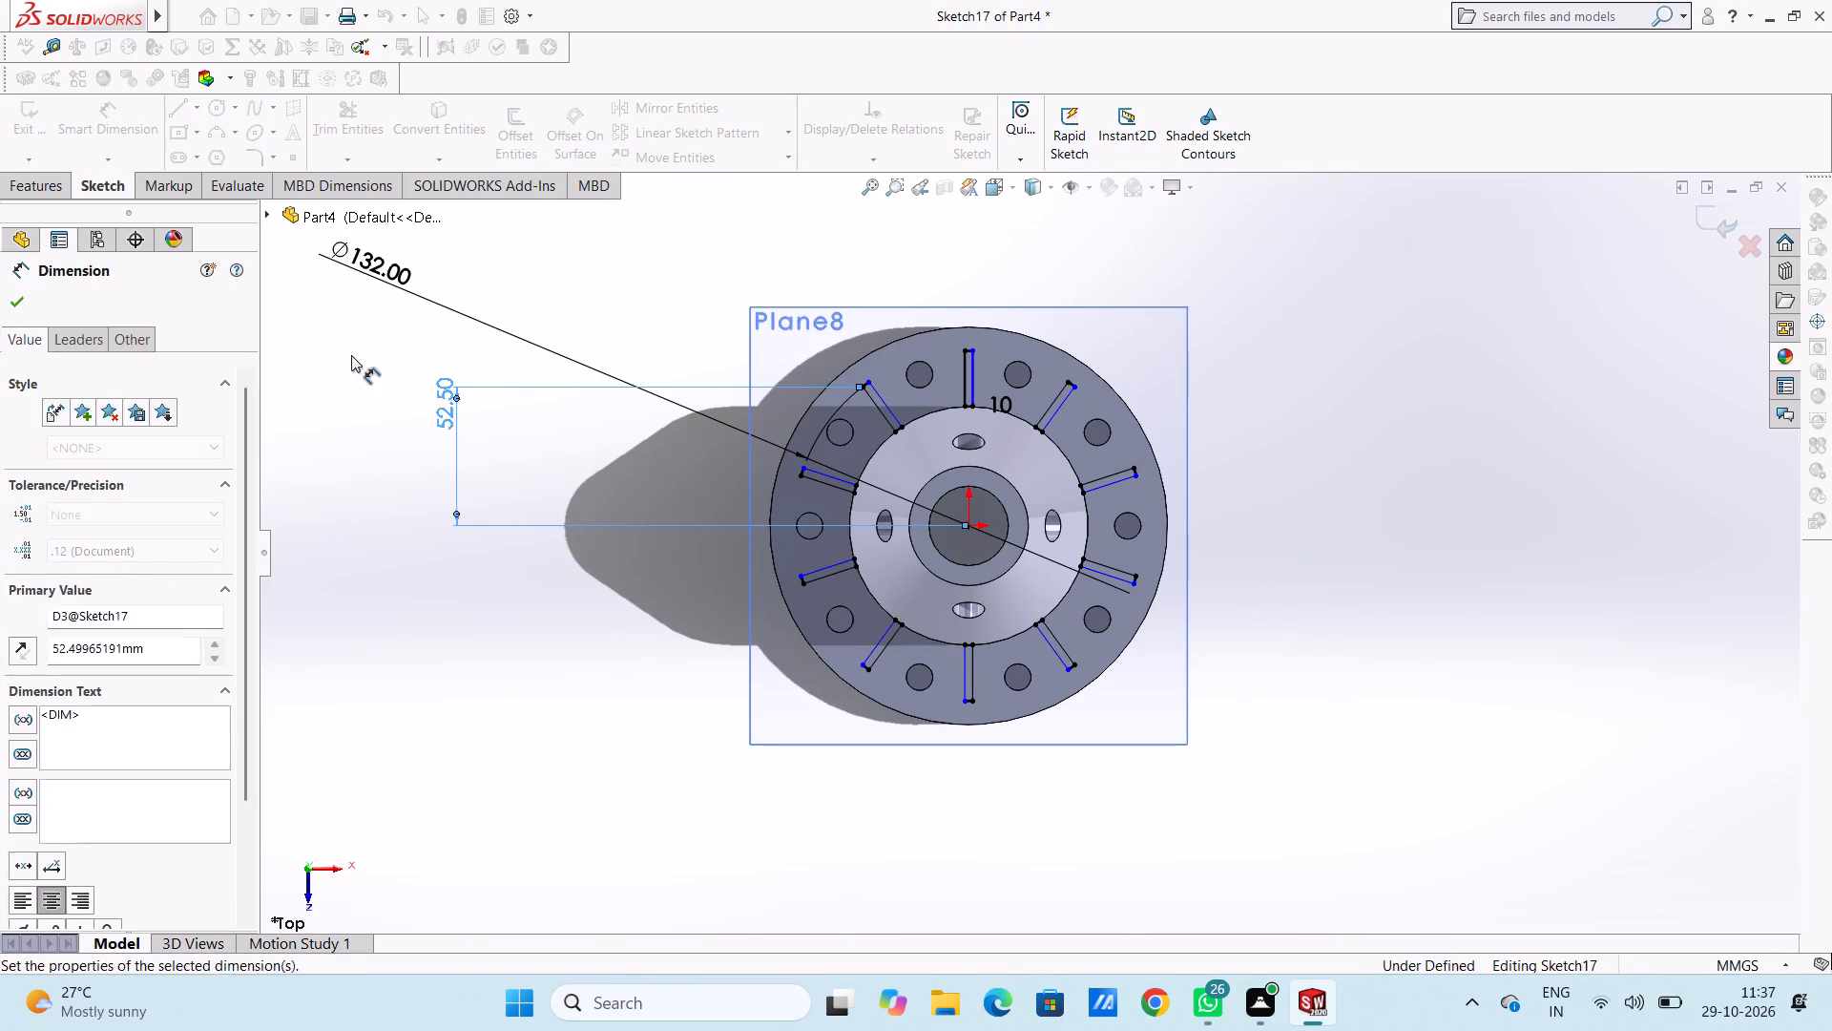
Dimension the horizontal distance from the origin to the other outer corner of the same rib.
click(968, 527)
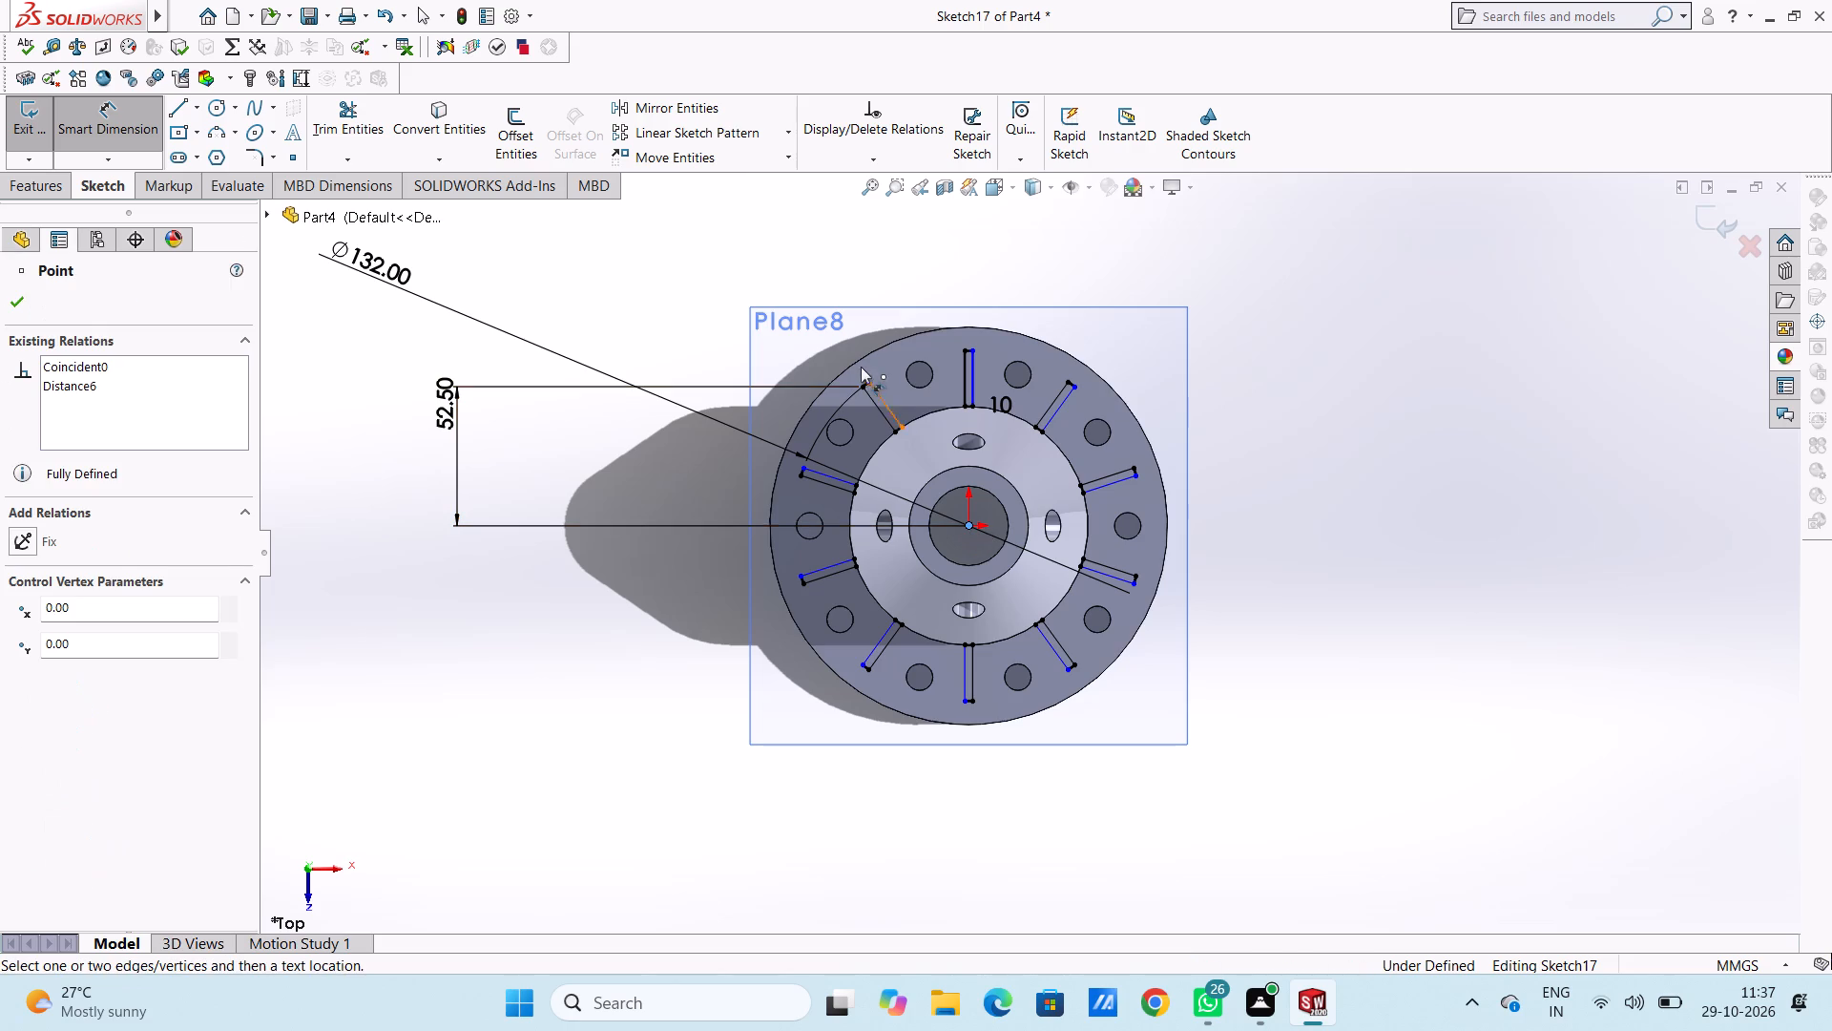
click(871, 383)
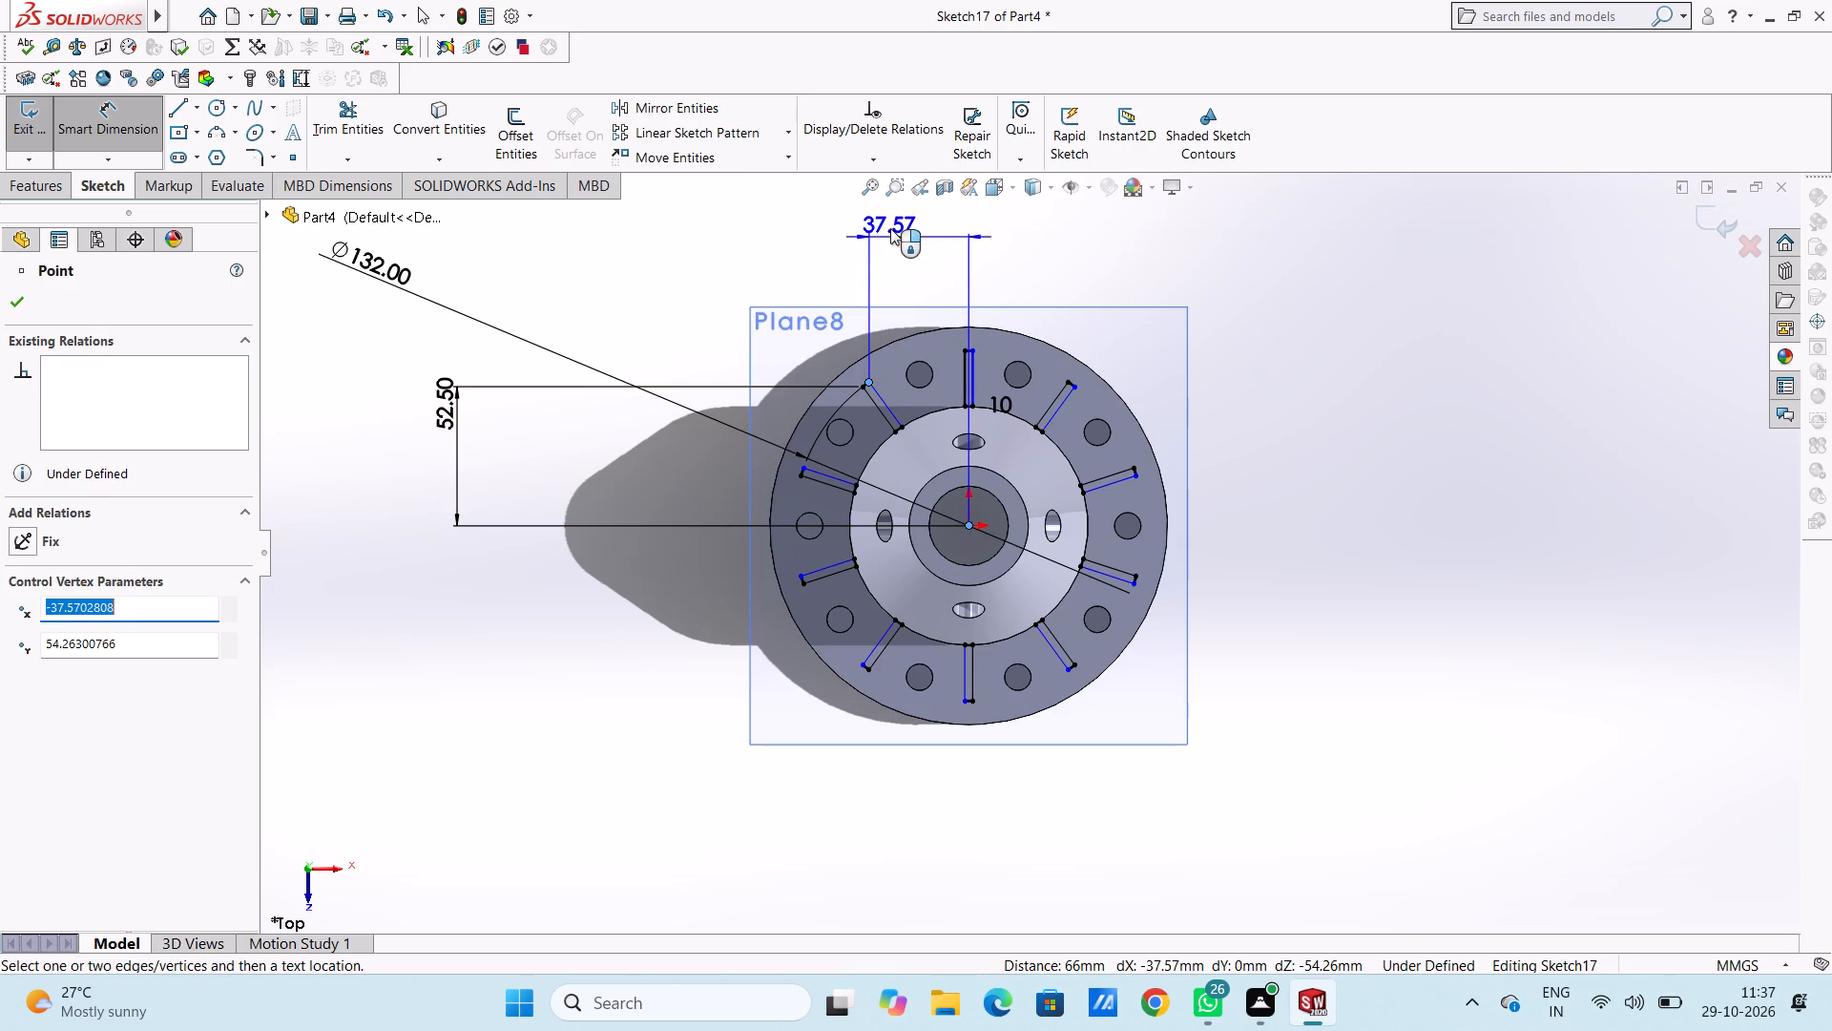
click(890, 228)
click(804, 200)
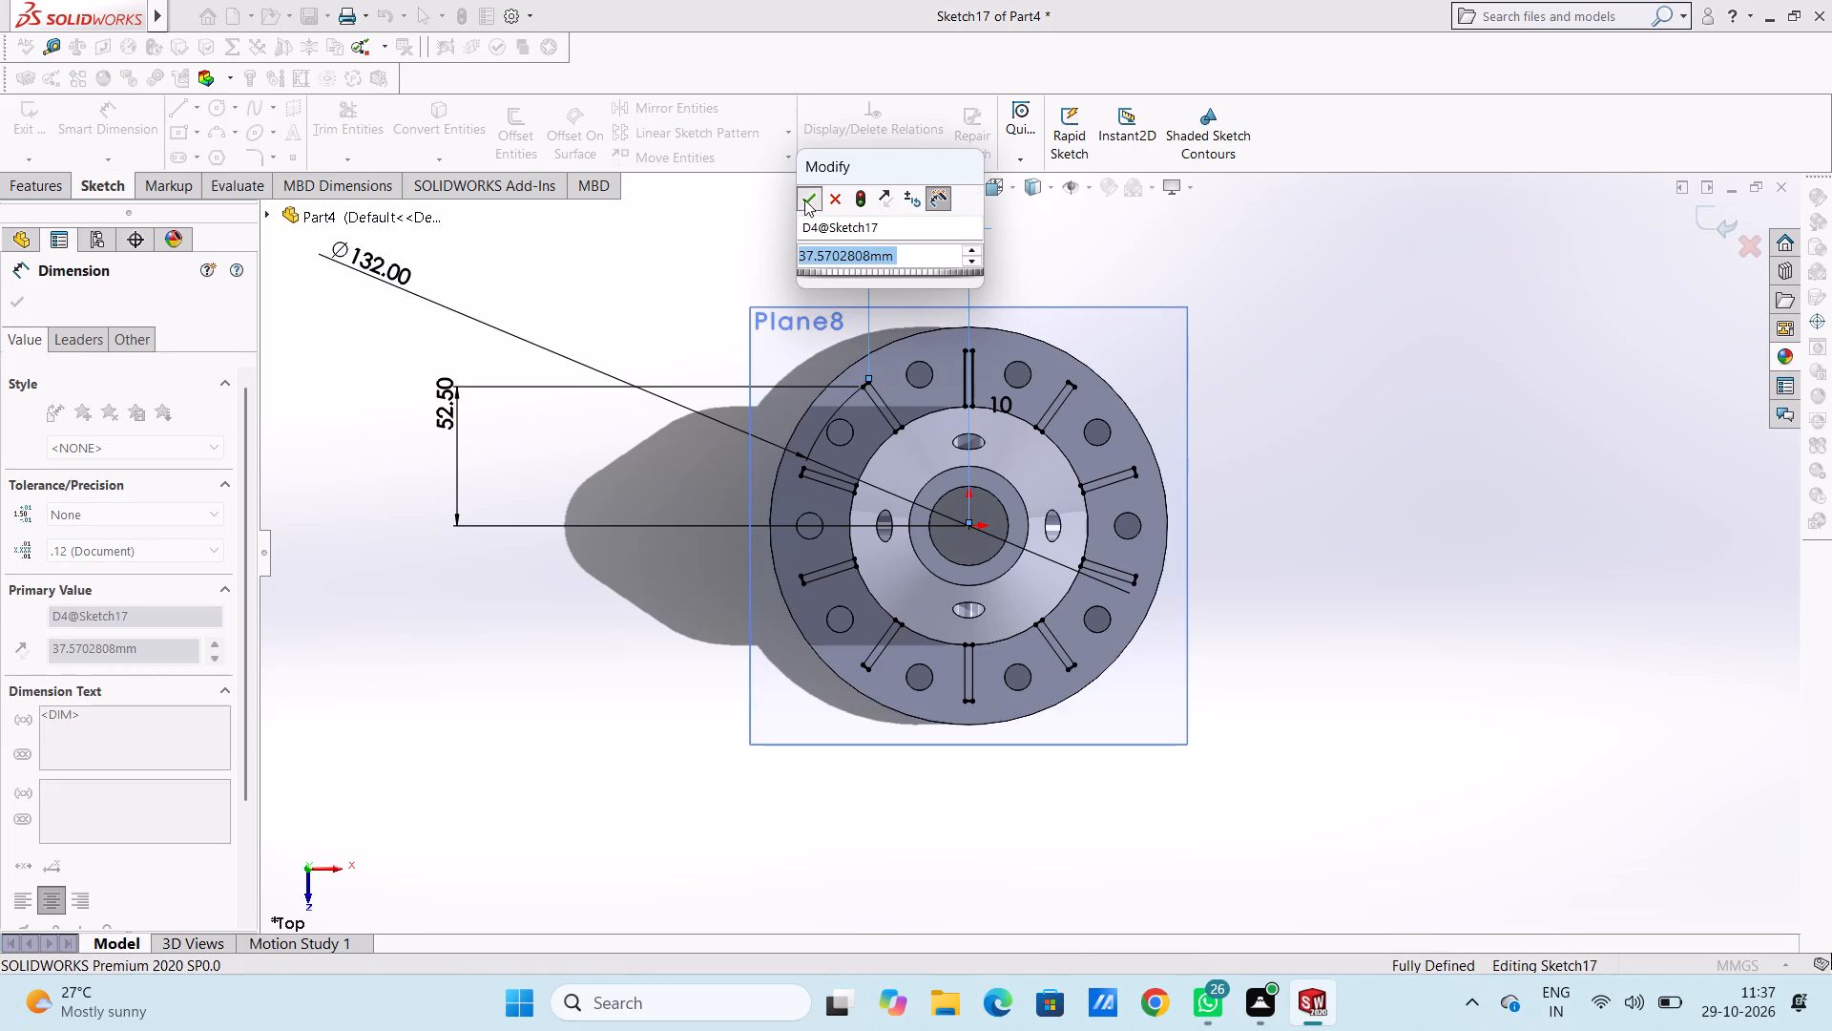
click(744, 232)
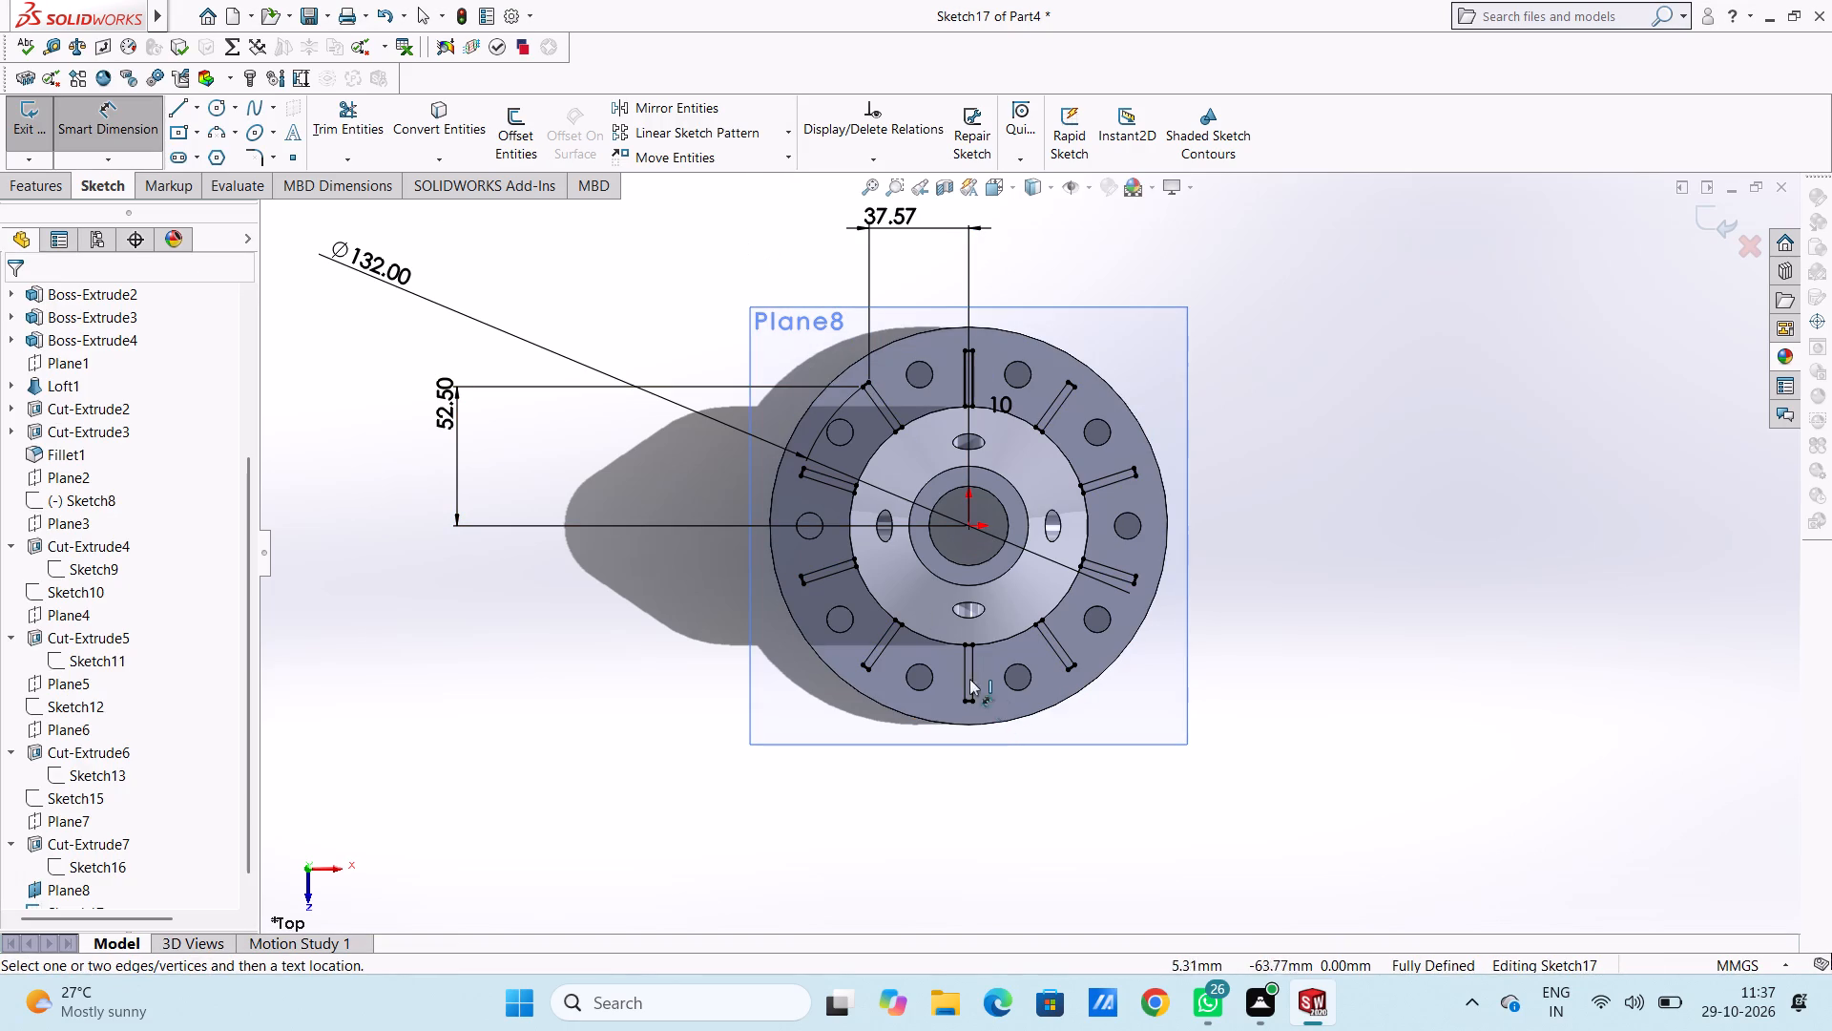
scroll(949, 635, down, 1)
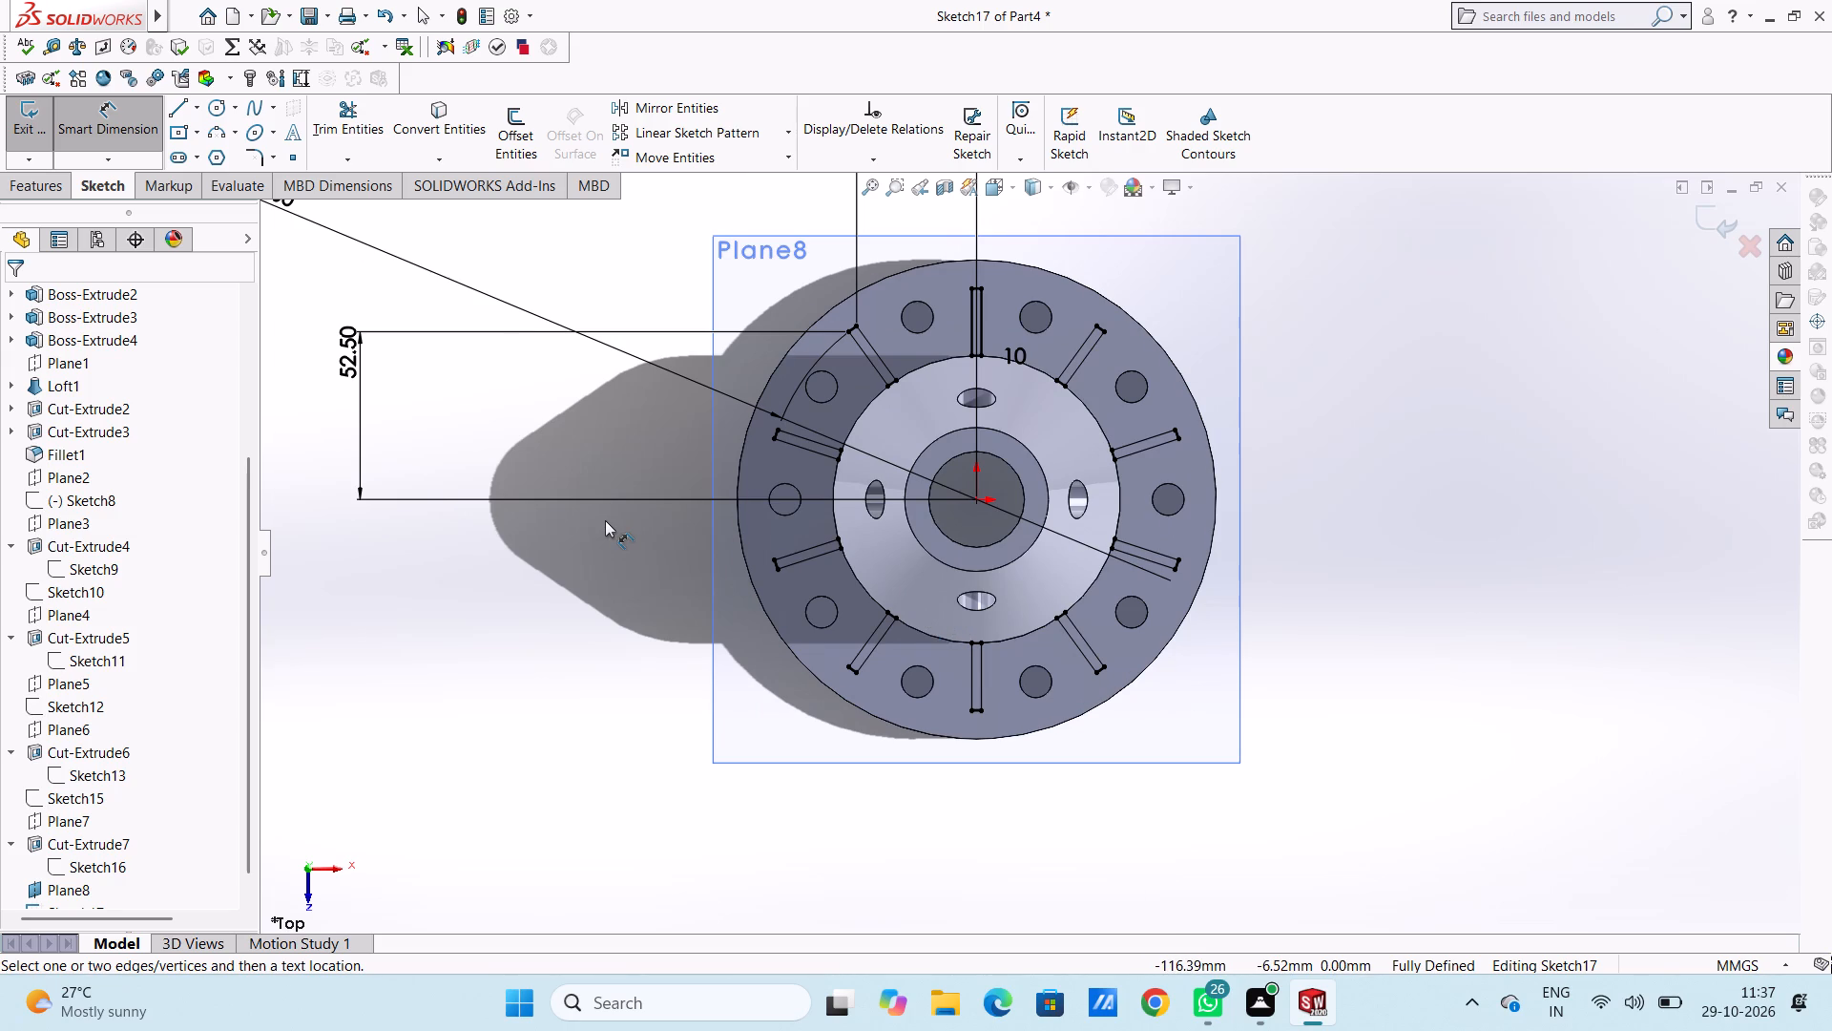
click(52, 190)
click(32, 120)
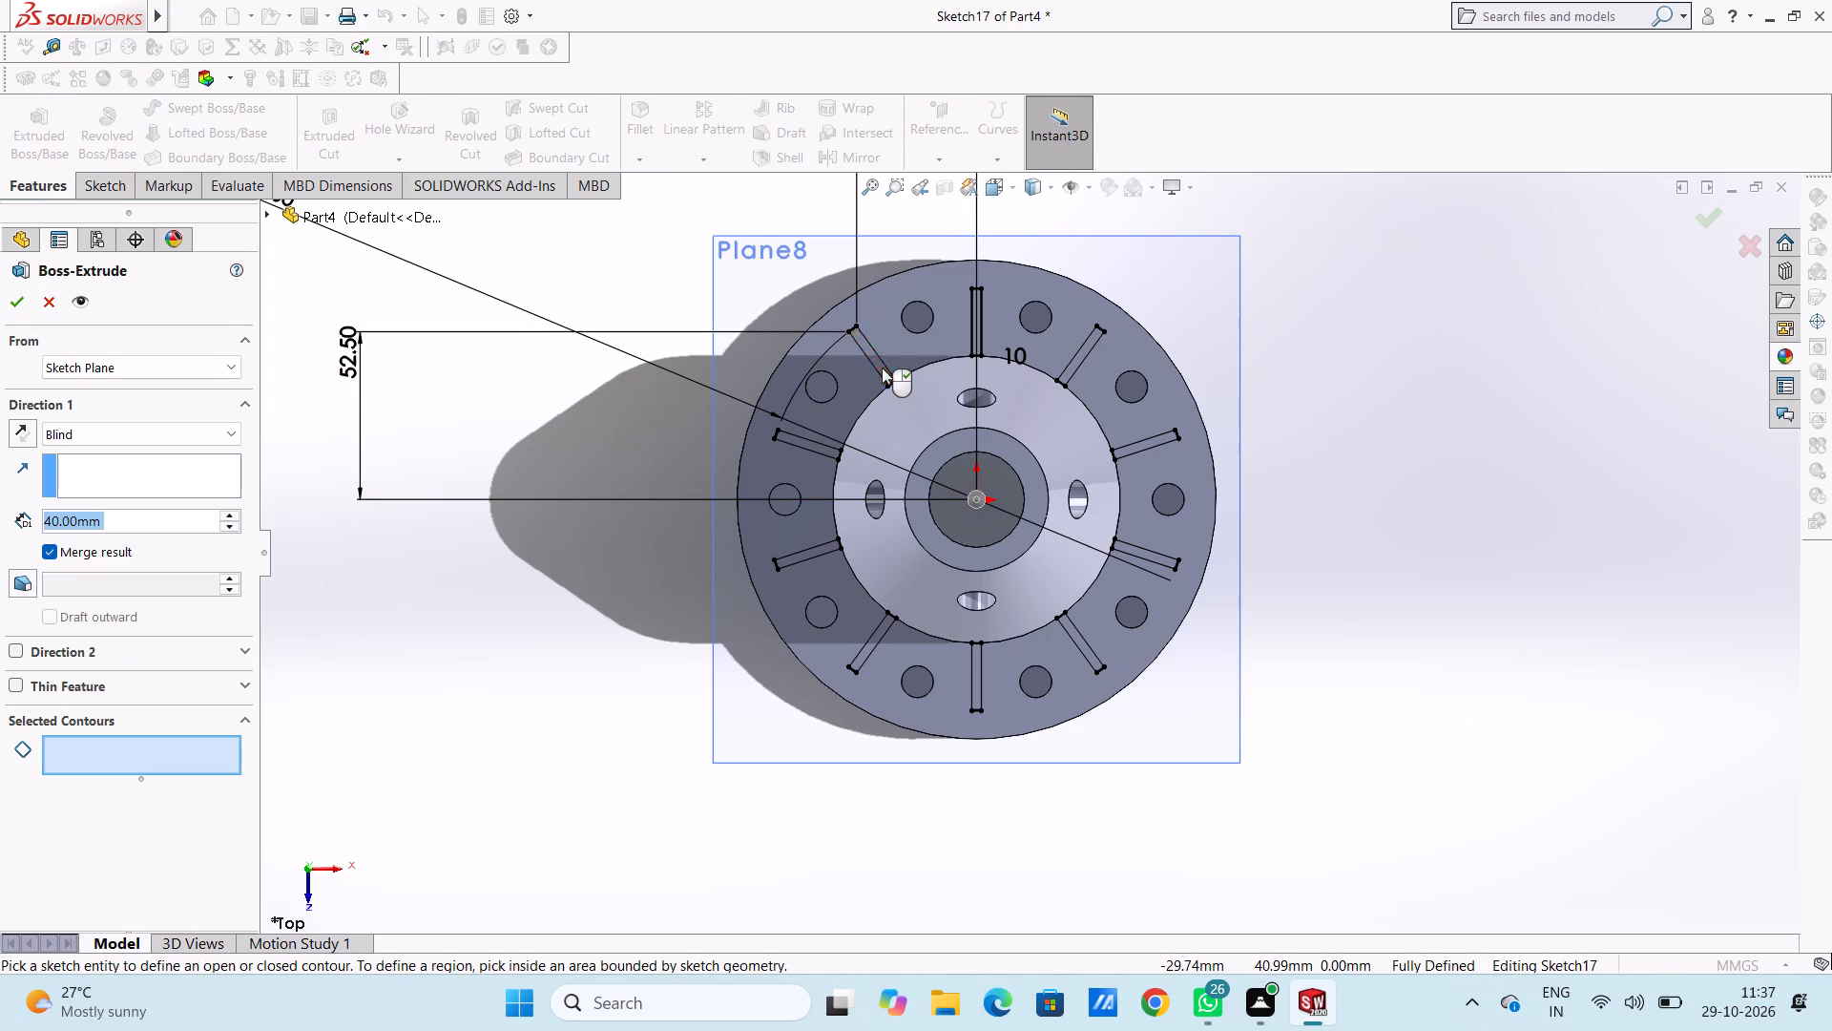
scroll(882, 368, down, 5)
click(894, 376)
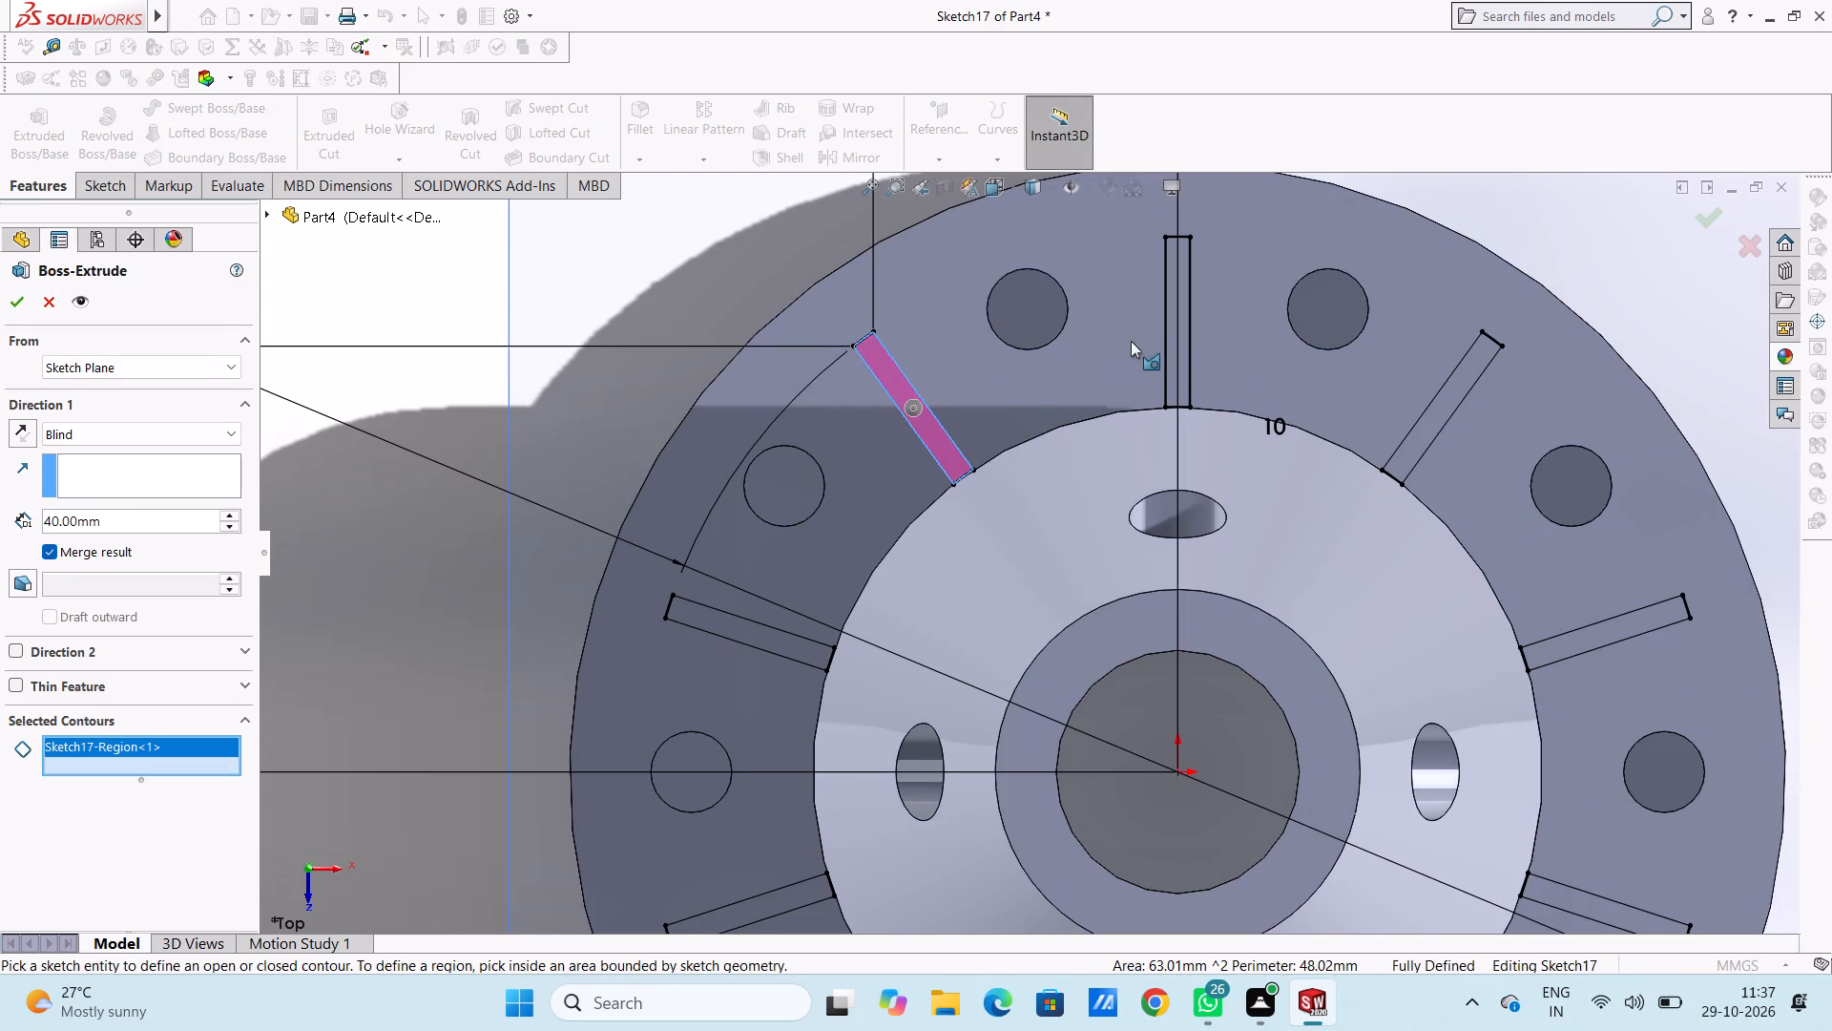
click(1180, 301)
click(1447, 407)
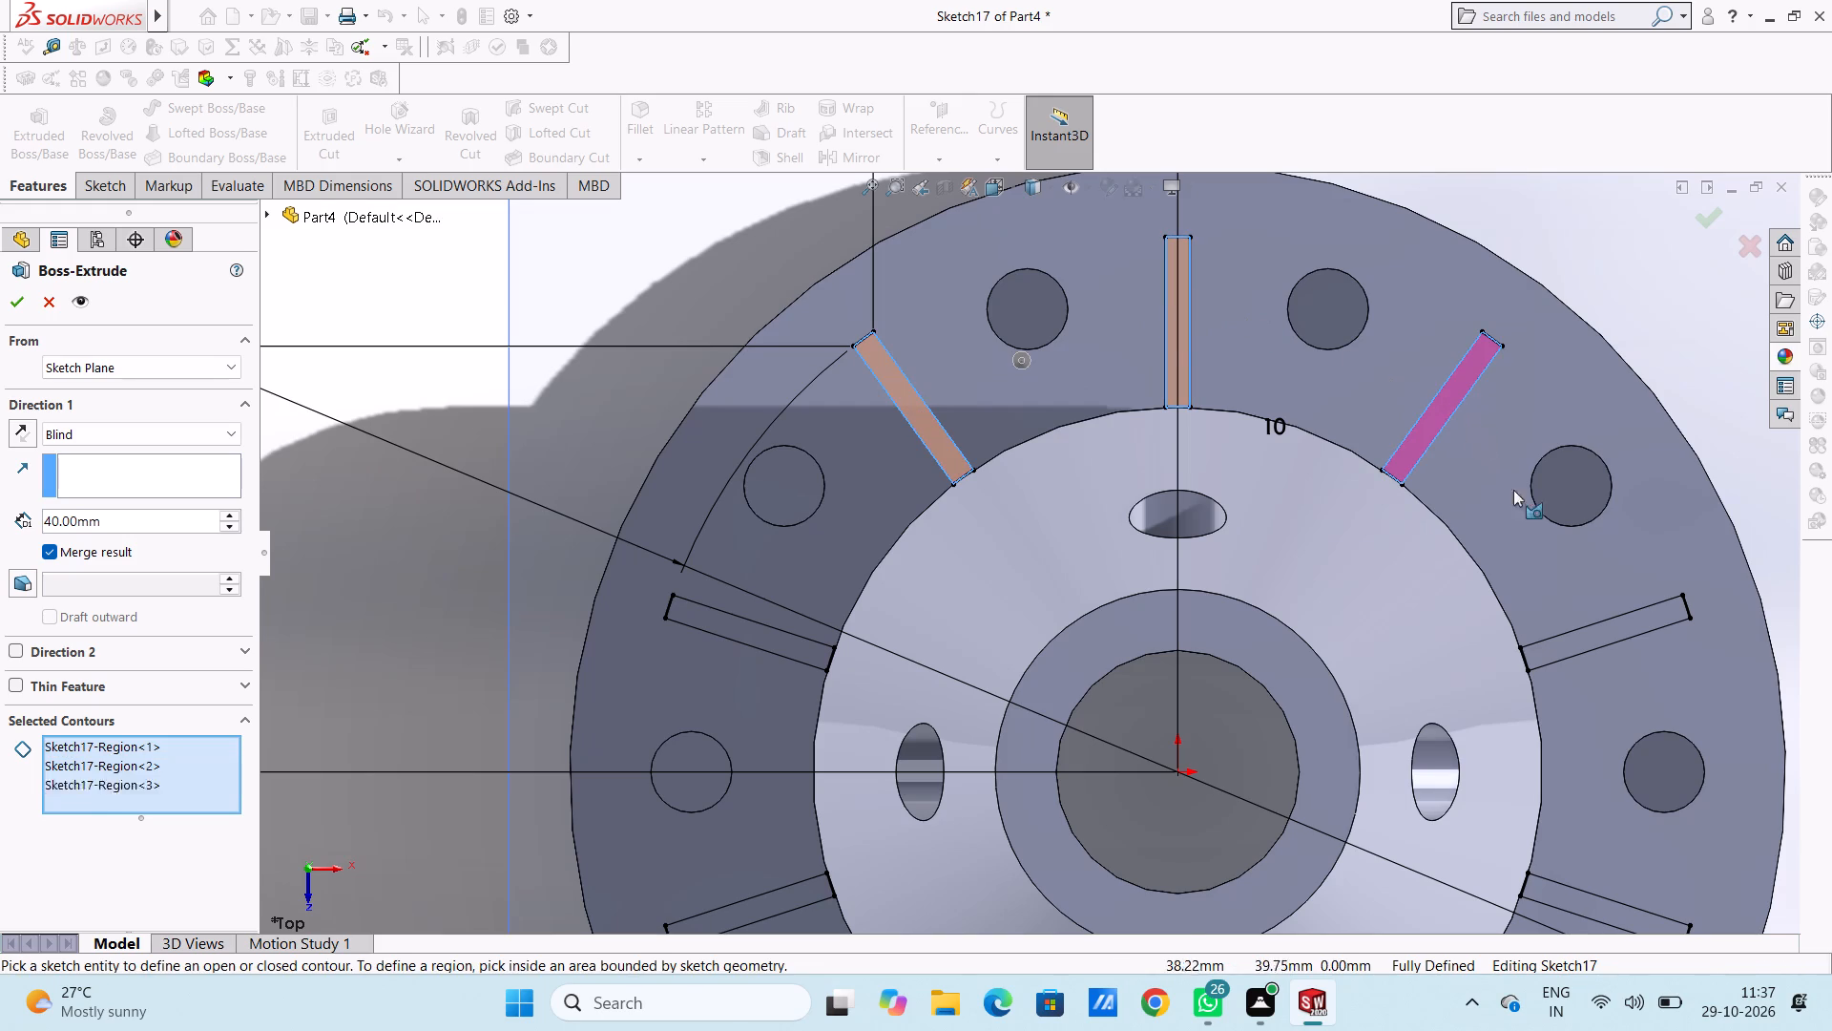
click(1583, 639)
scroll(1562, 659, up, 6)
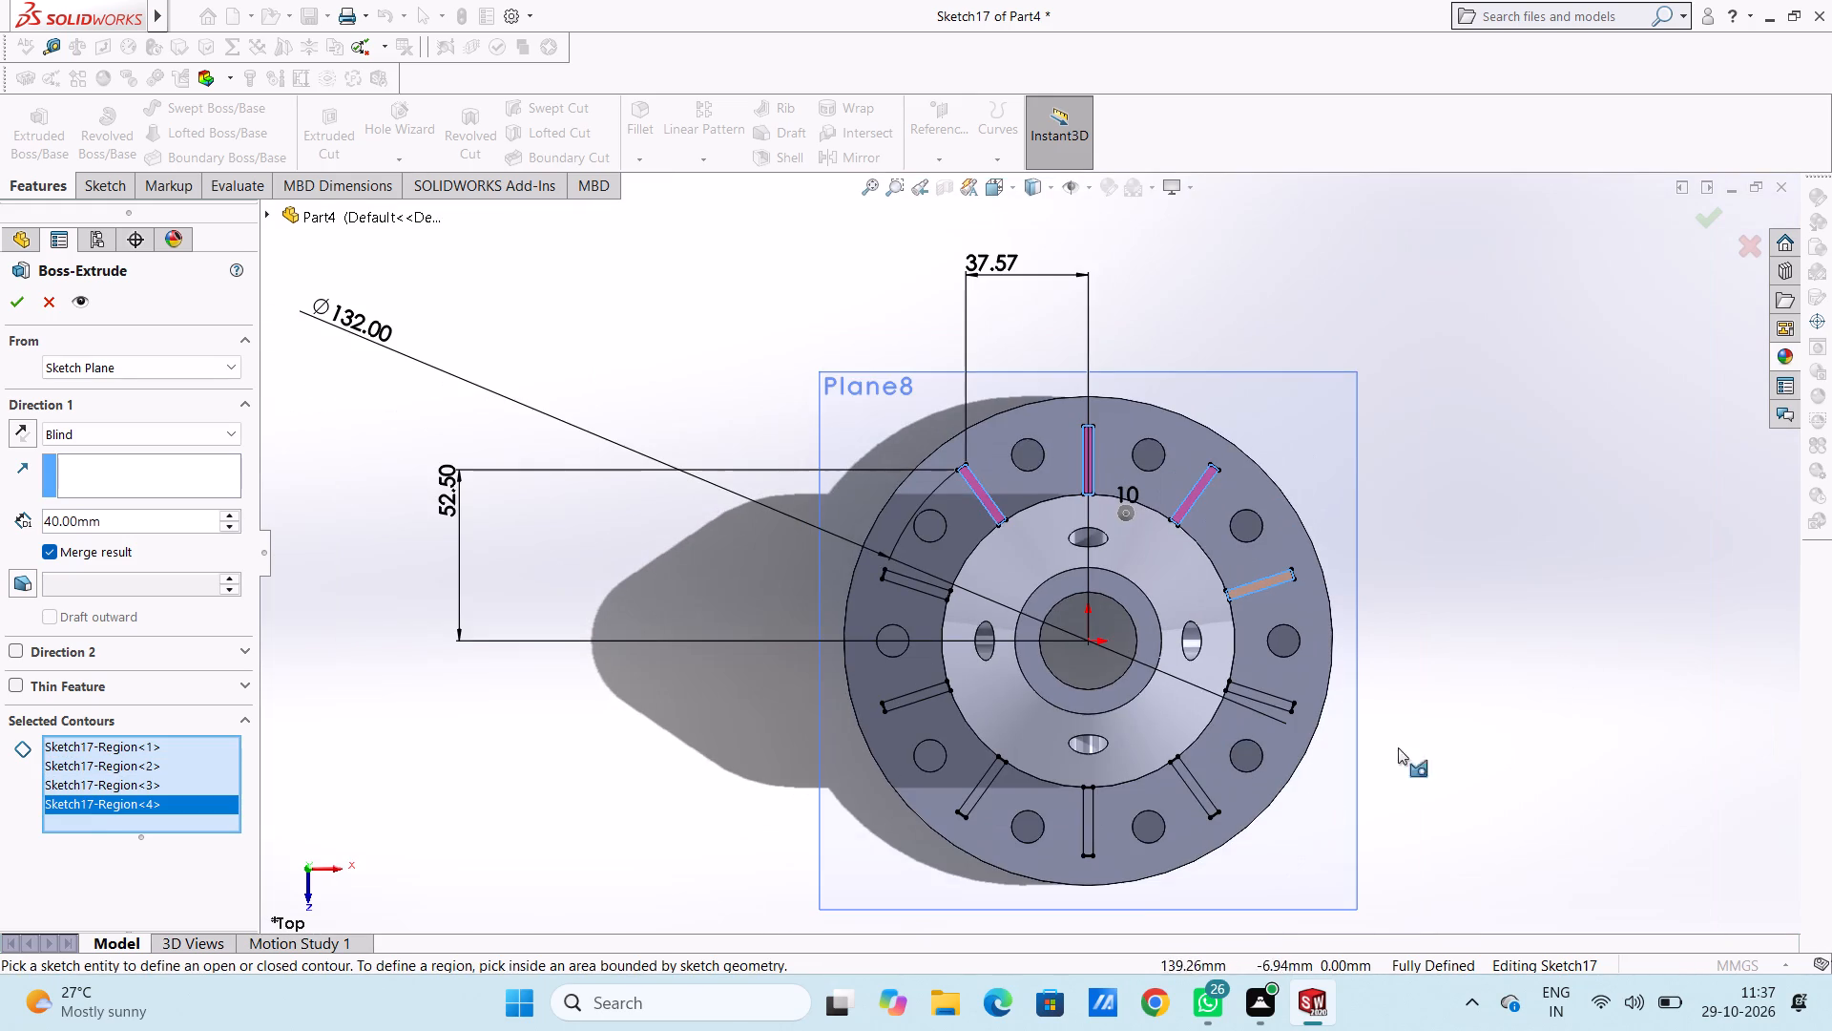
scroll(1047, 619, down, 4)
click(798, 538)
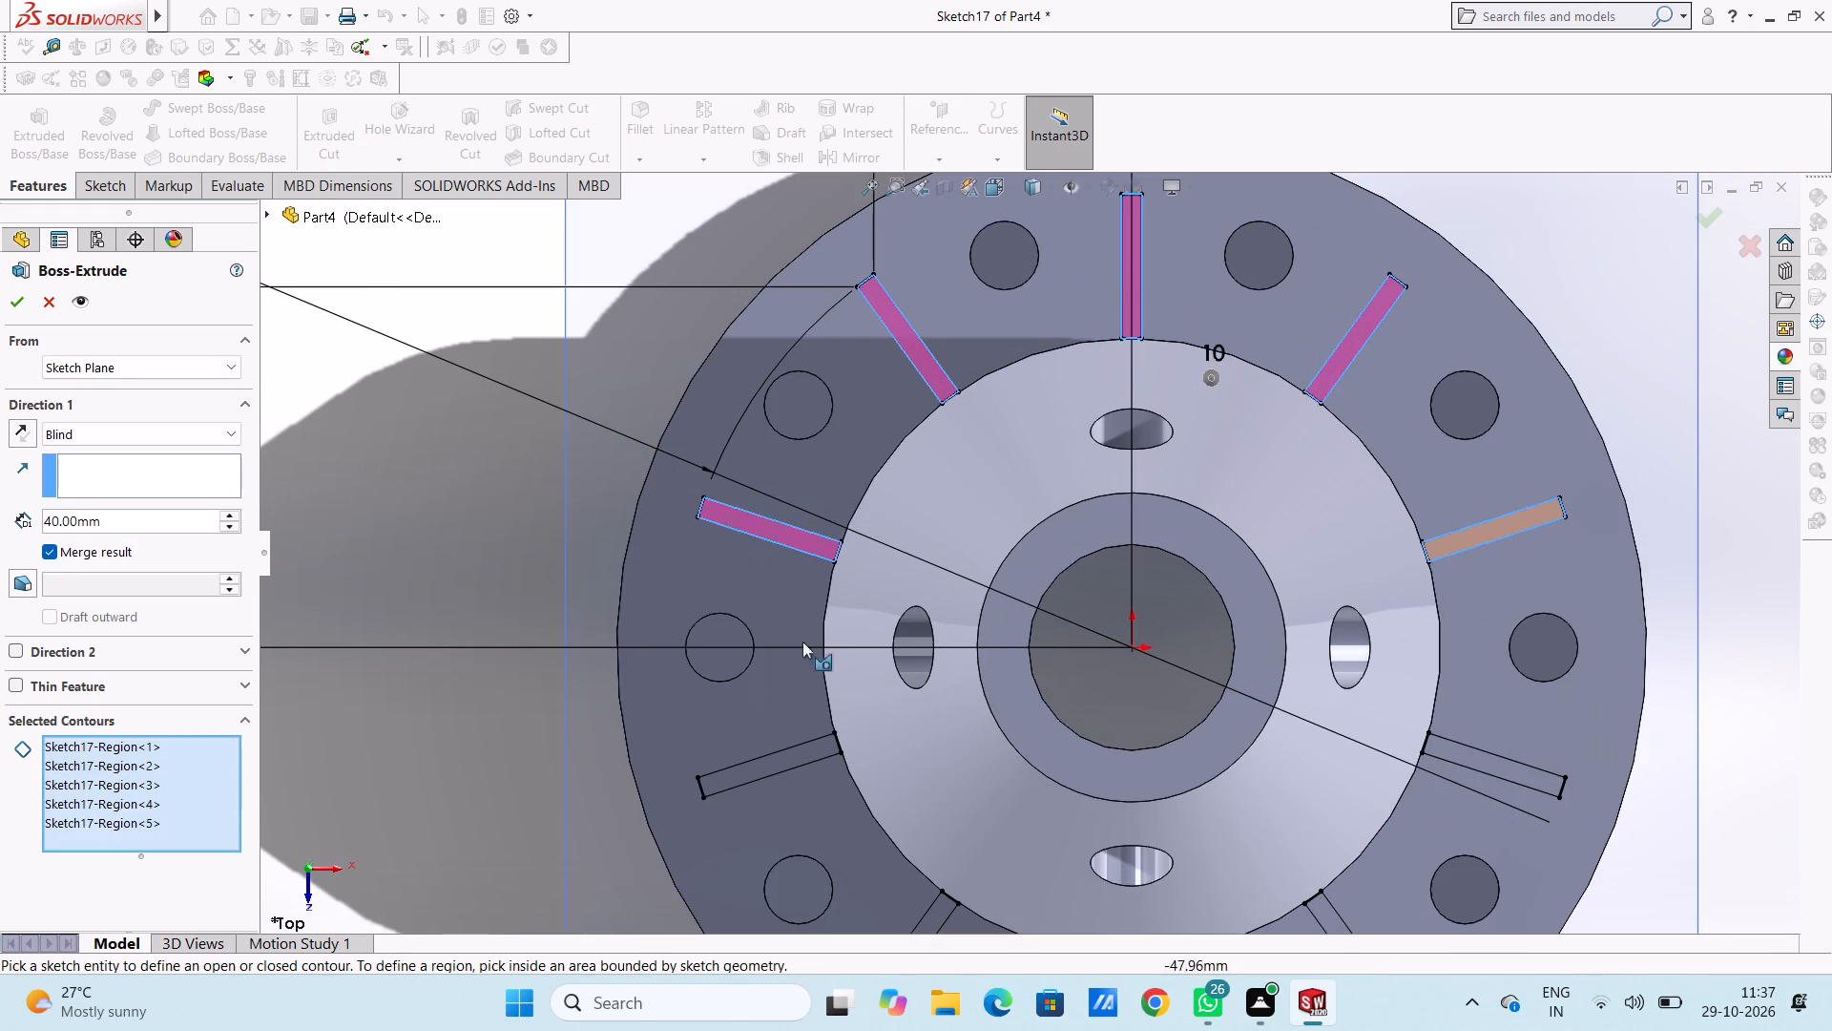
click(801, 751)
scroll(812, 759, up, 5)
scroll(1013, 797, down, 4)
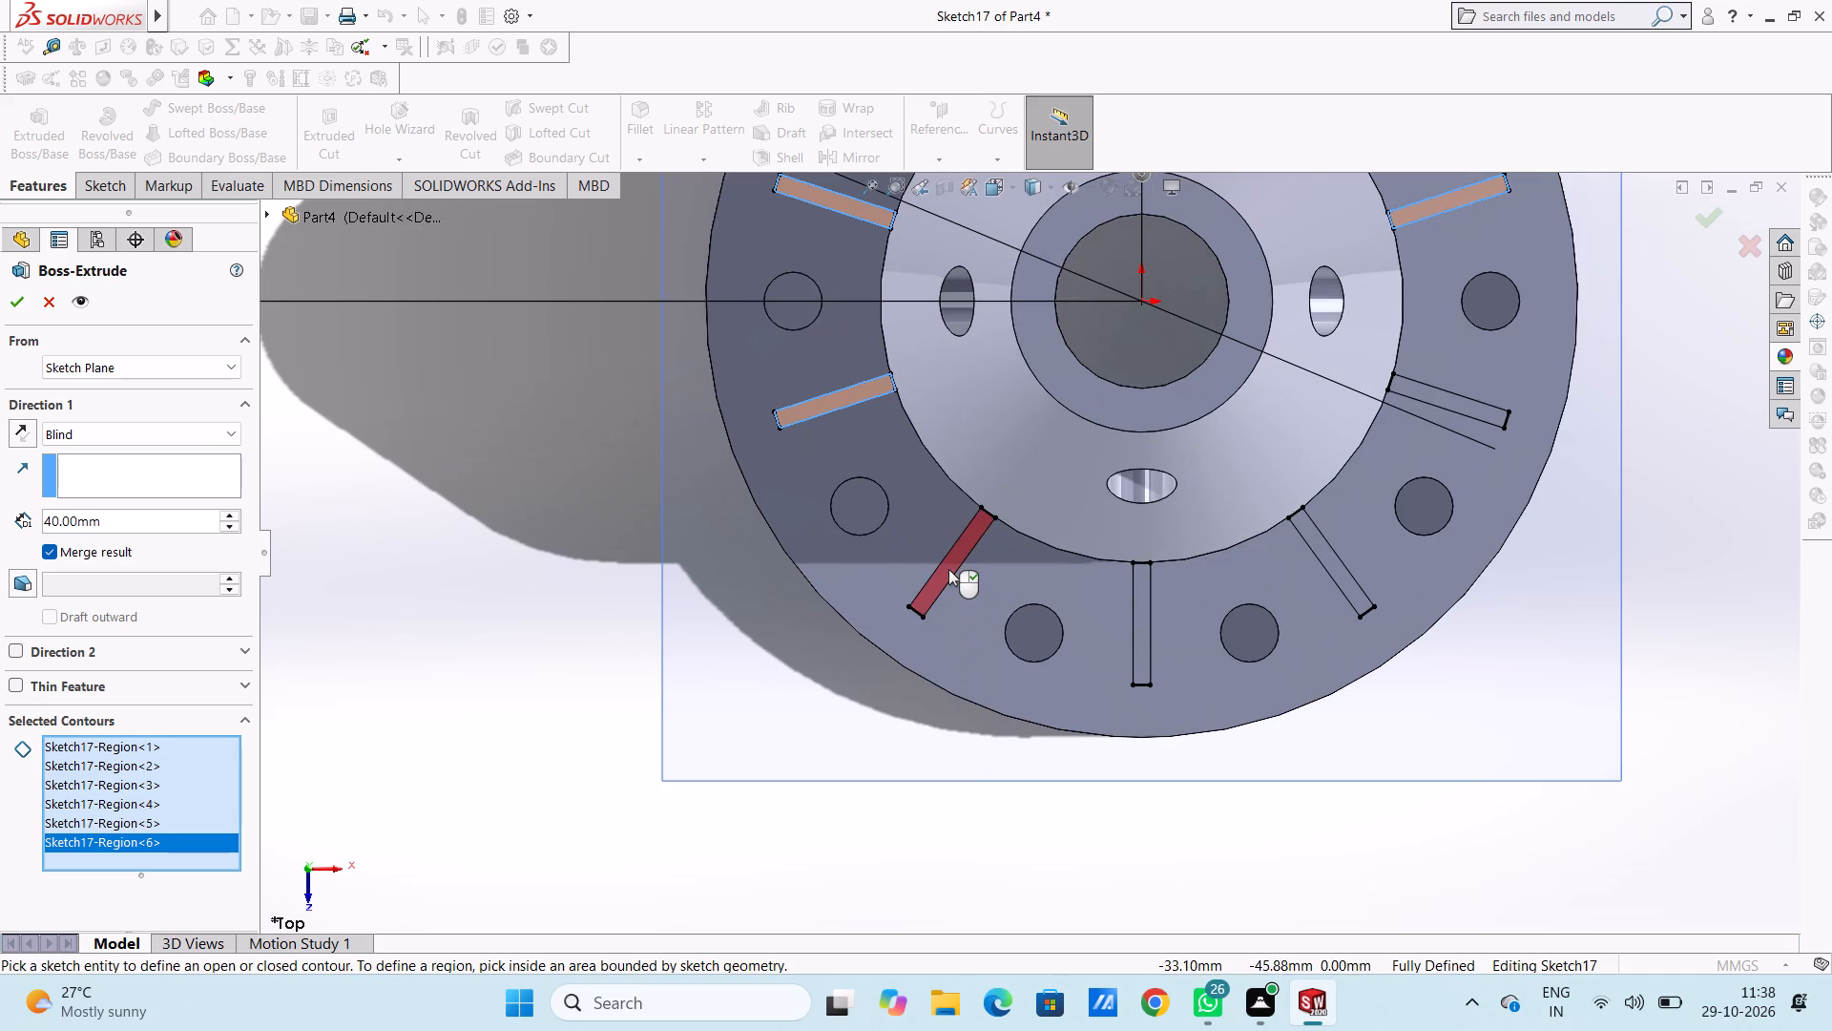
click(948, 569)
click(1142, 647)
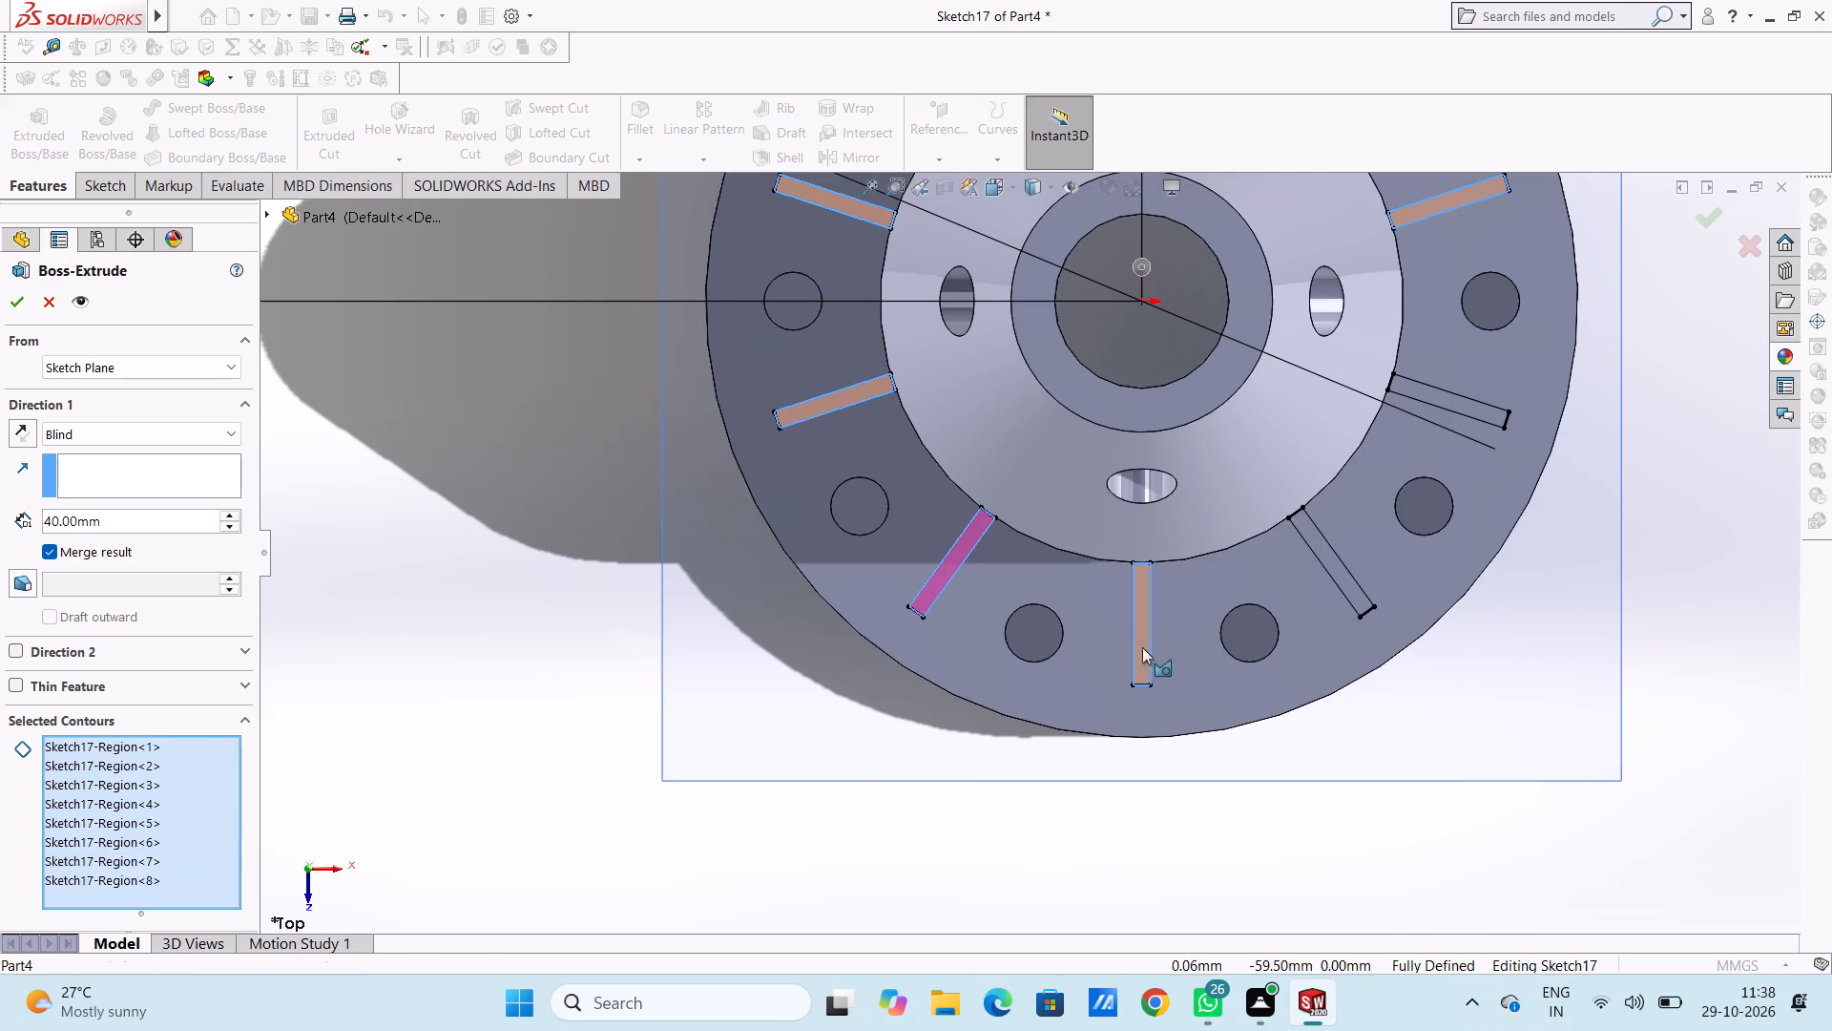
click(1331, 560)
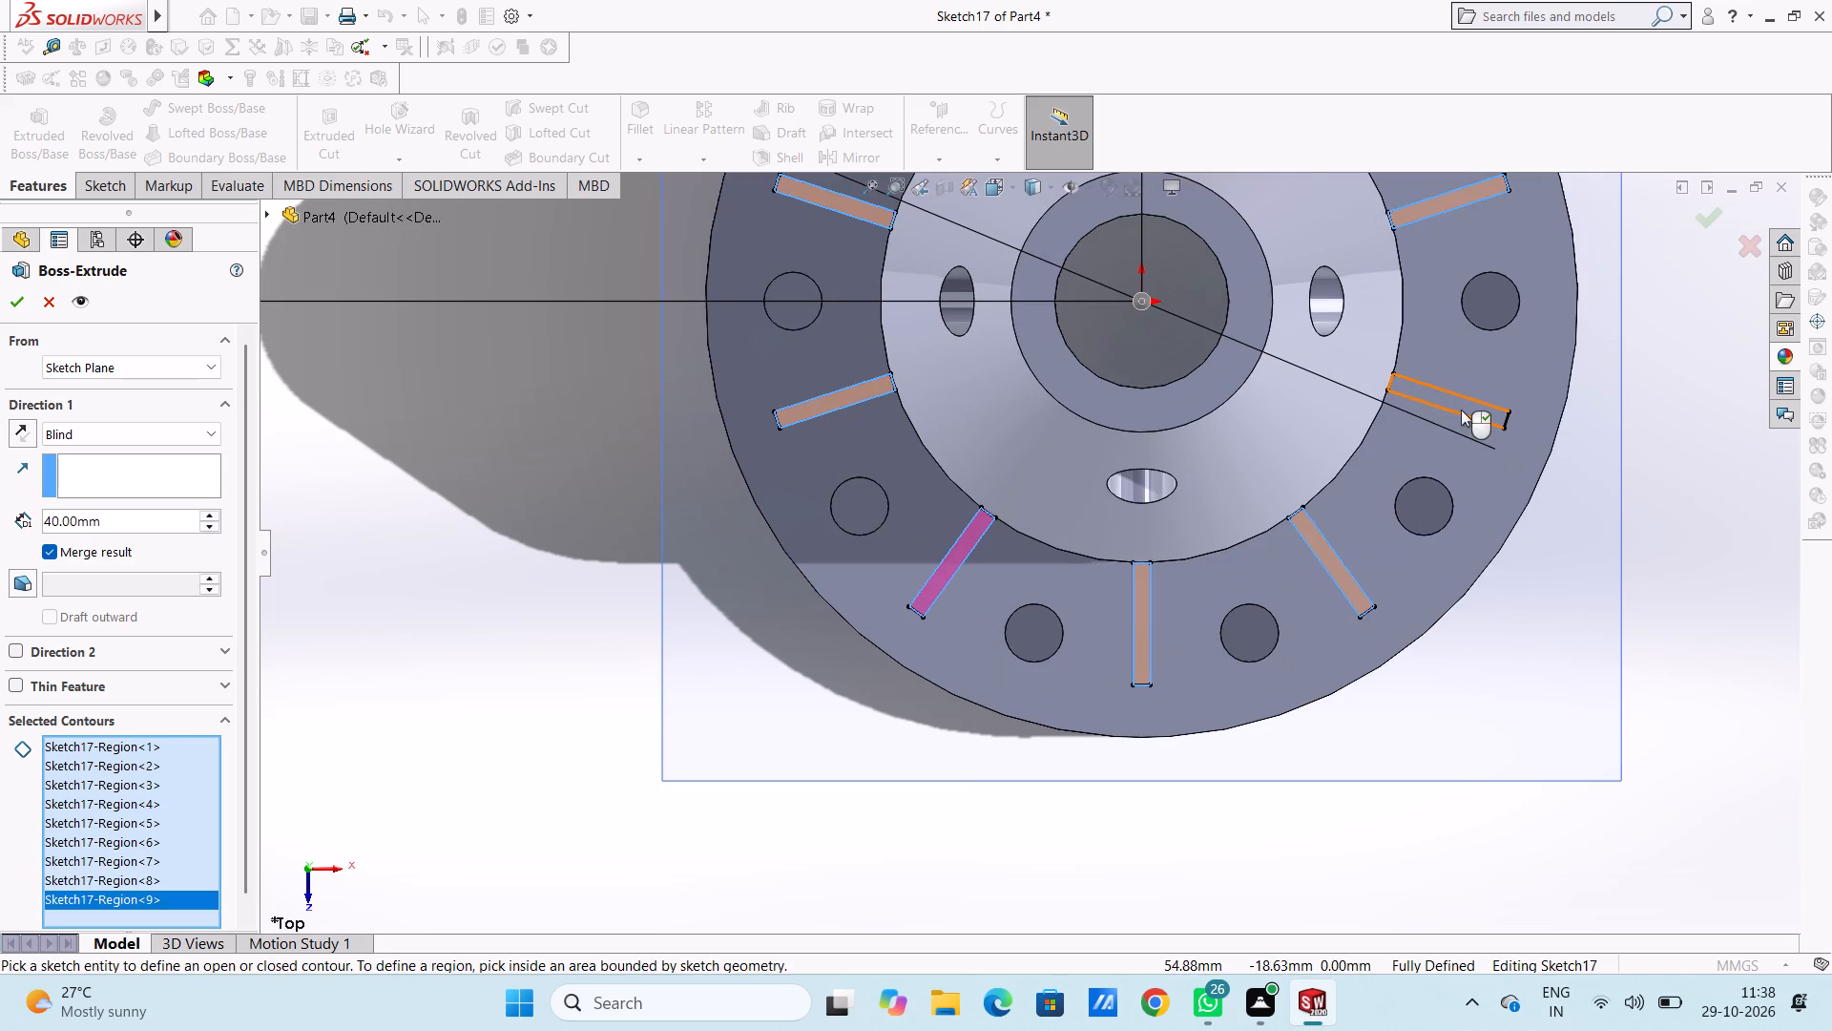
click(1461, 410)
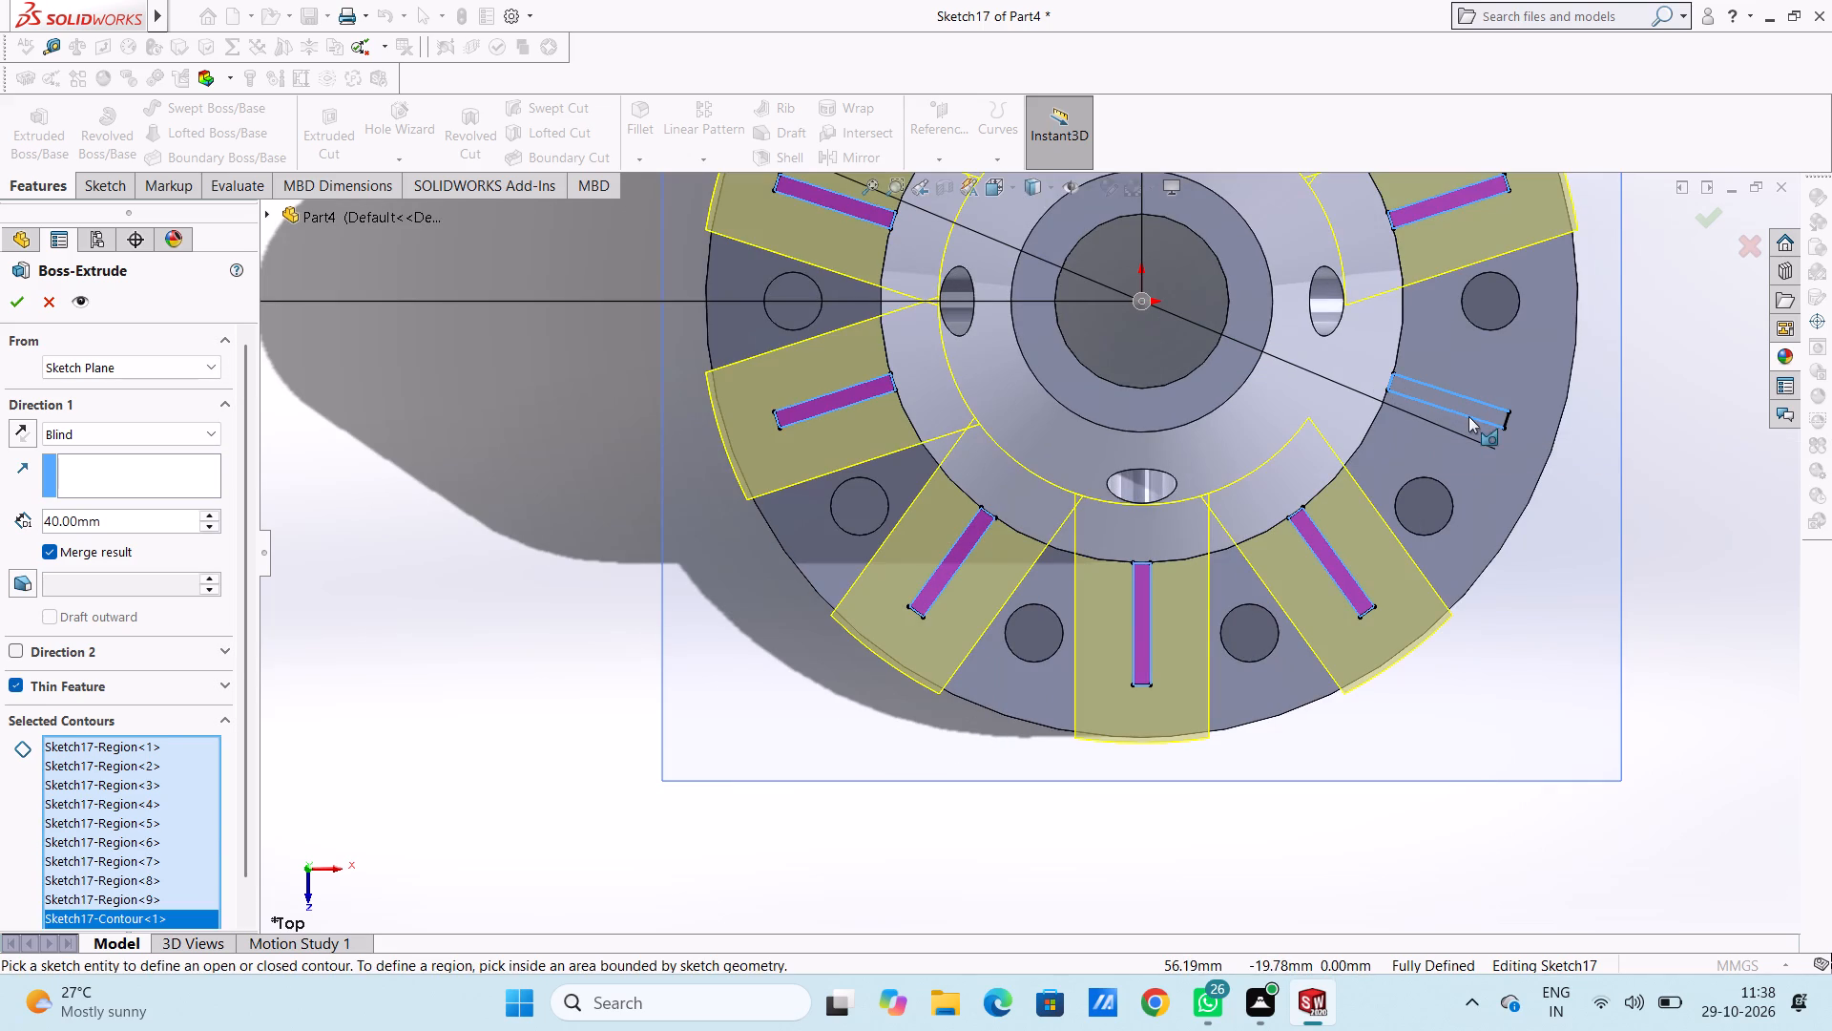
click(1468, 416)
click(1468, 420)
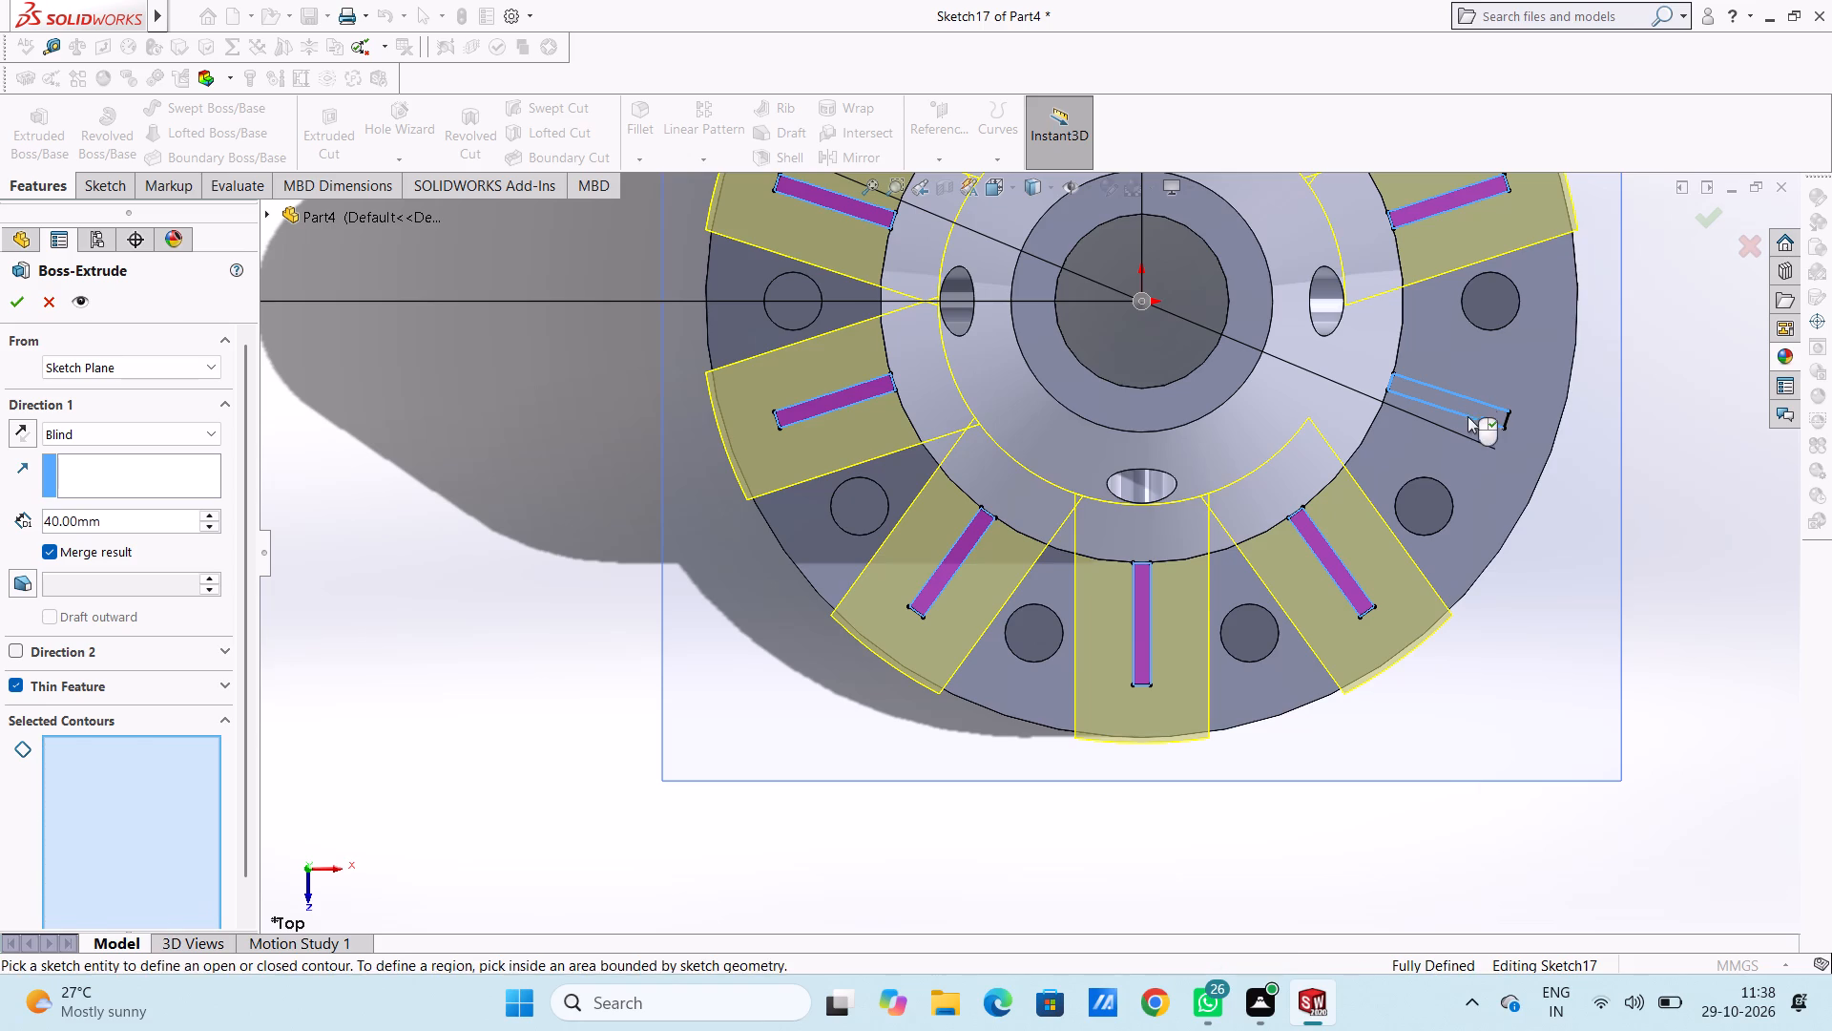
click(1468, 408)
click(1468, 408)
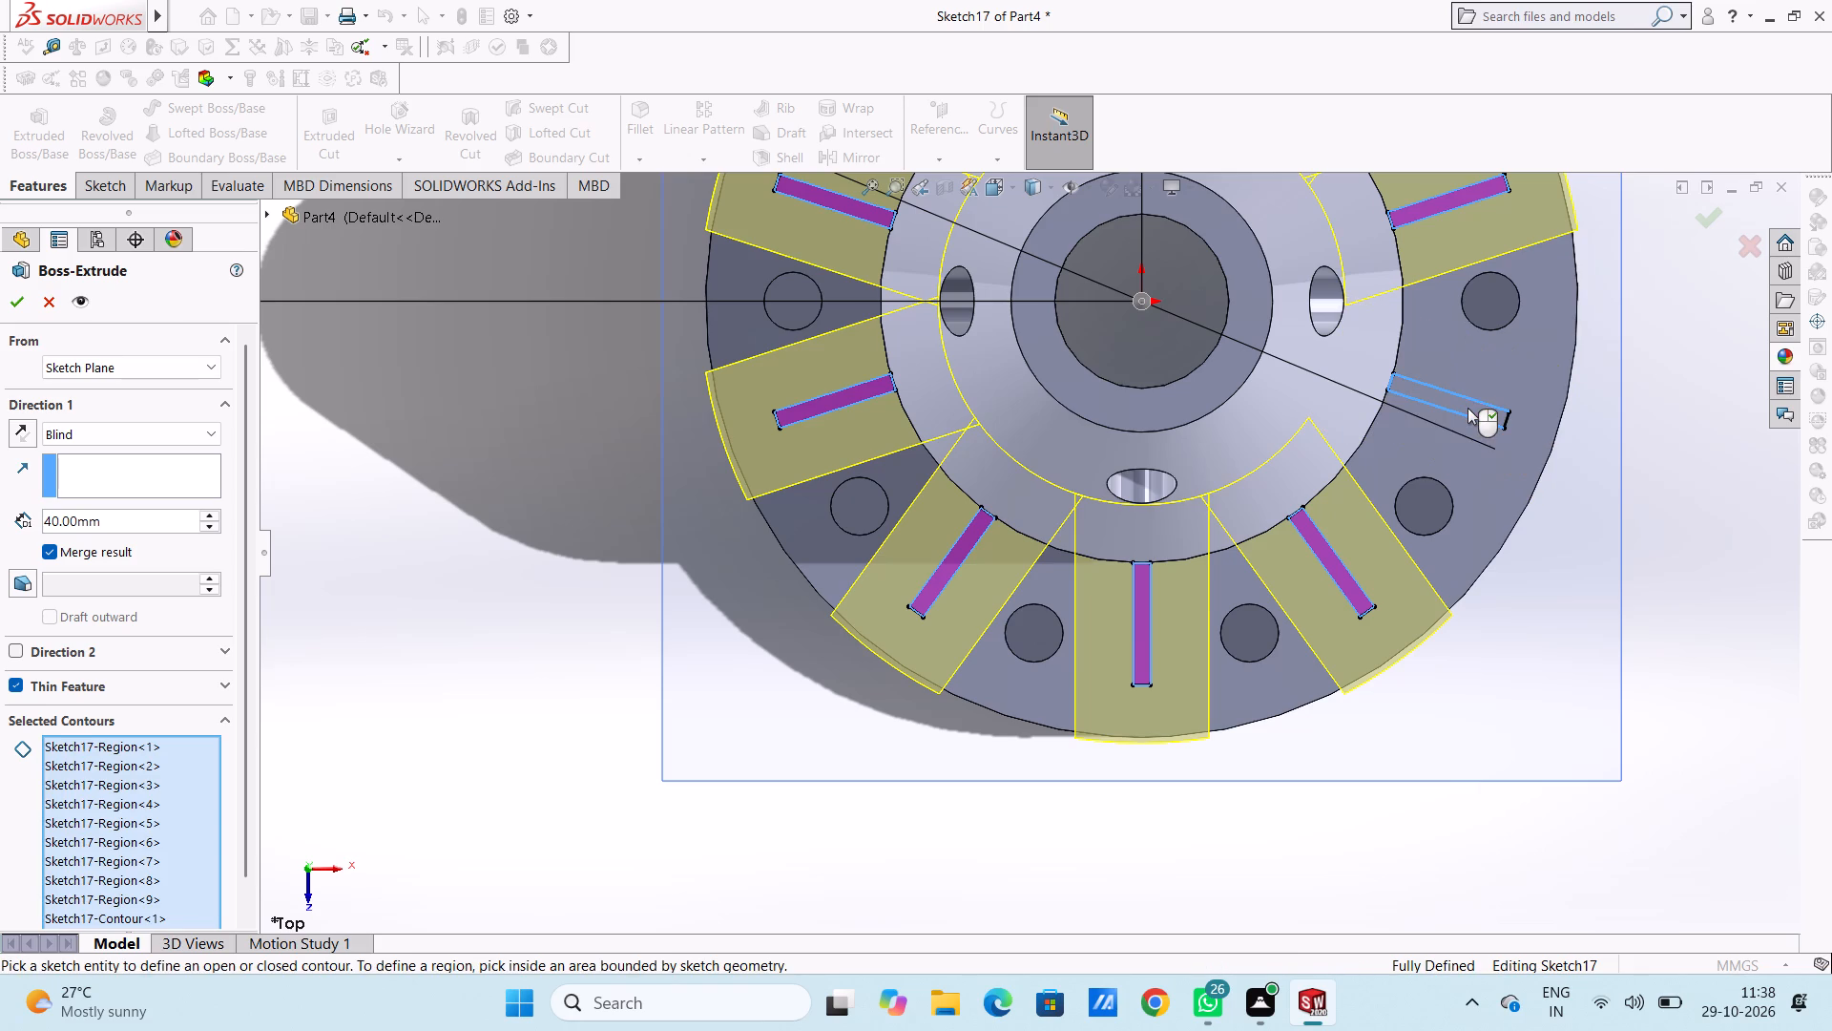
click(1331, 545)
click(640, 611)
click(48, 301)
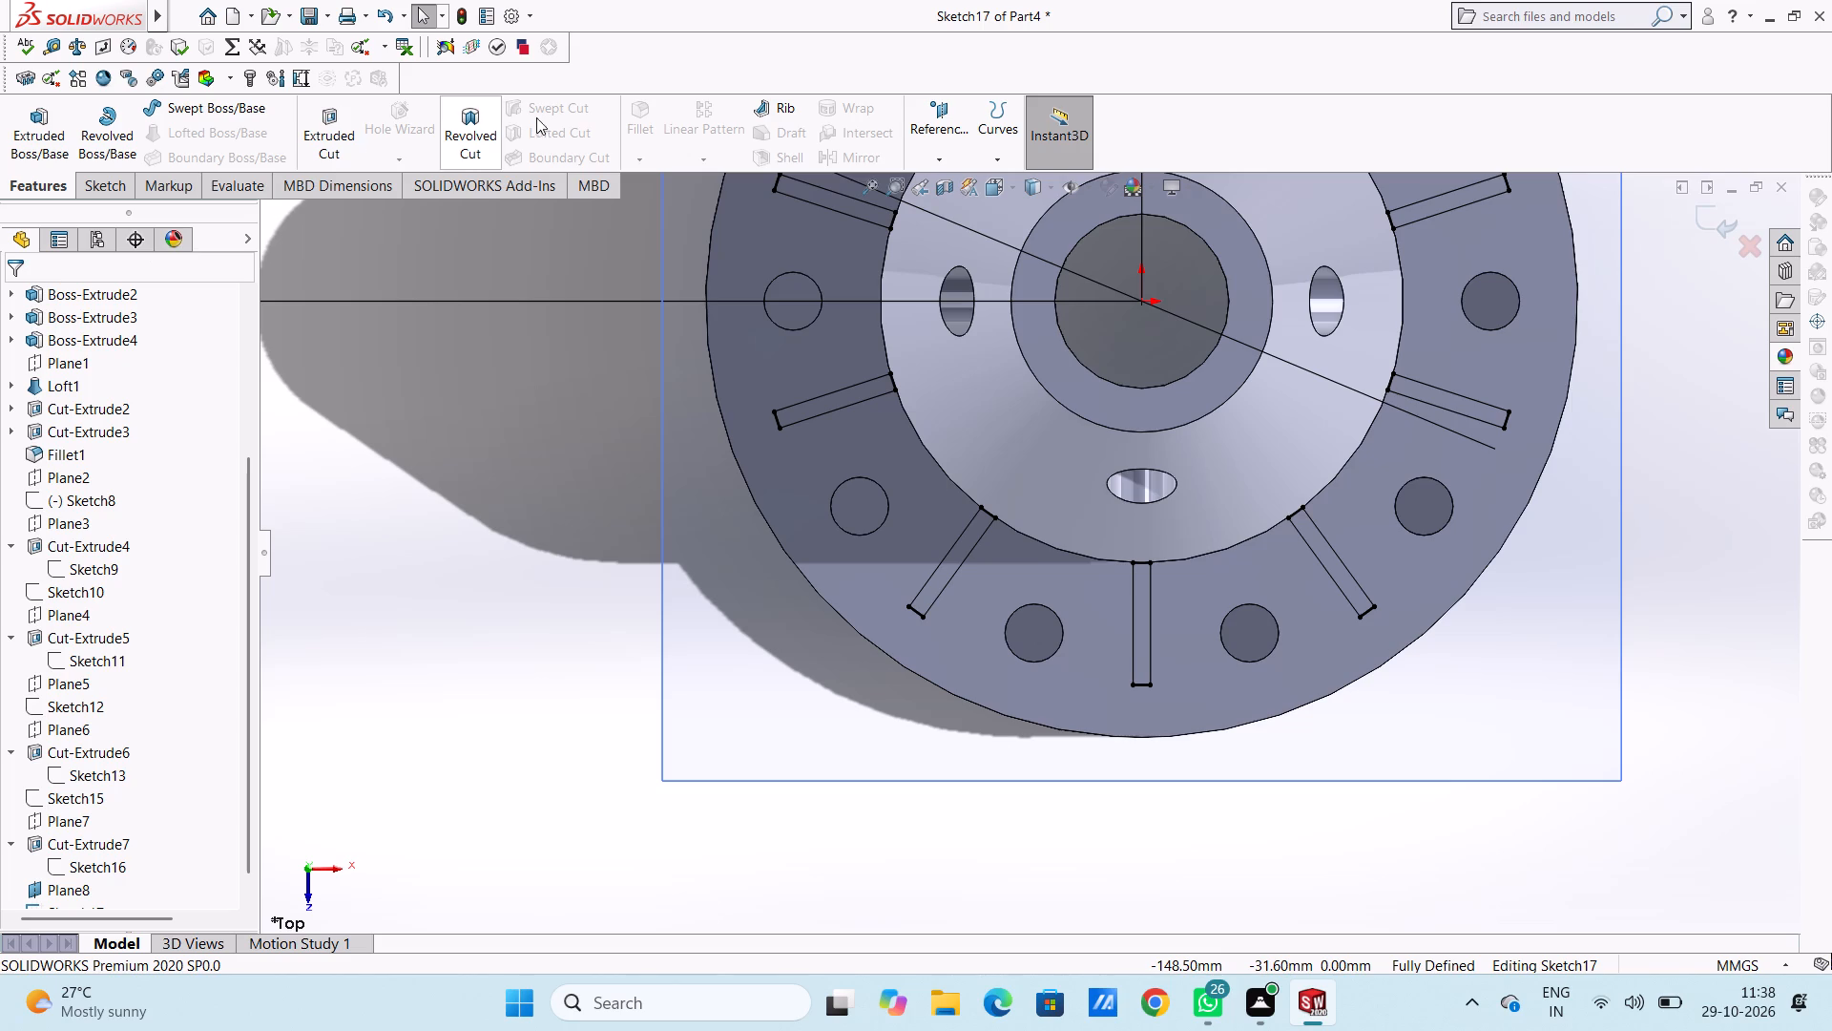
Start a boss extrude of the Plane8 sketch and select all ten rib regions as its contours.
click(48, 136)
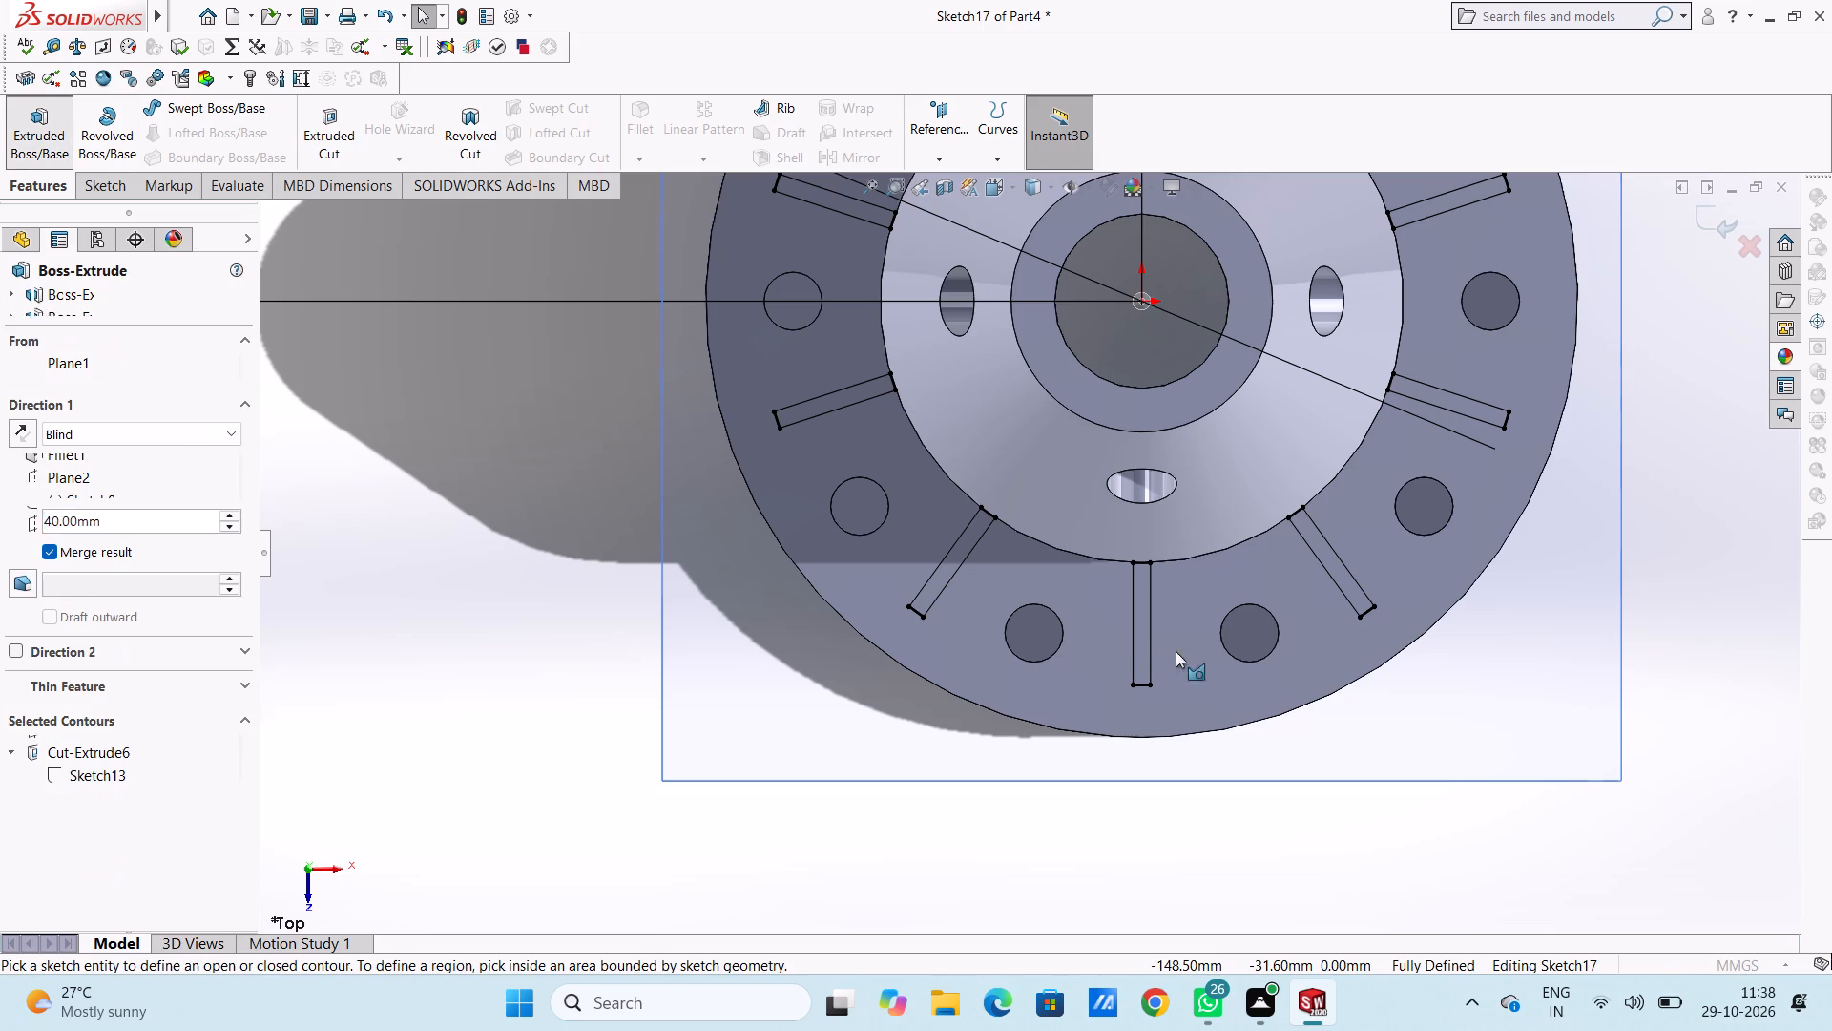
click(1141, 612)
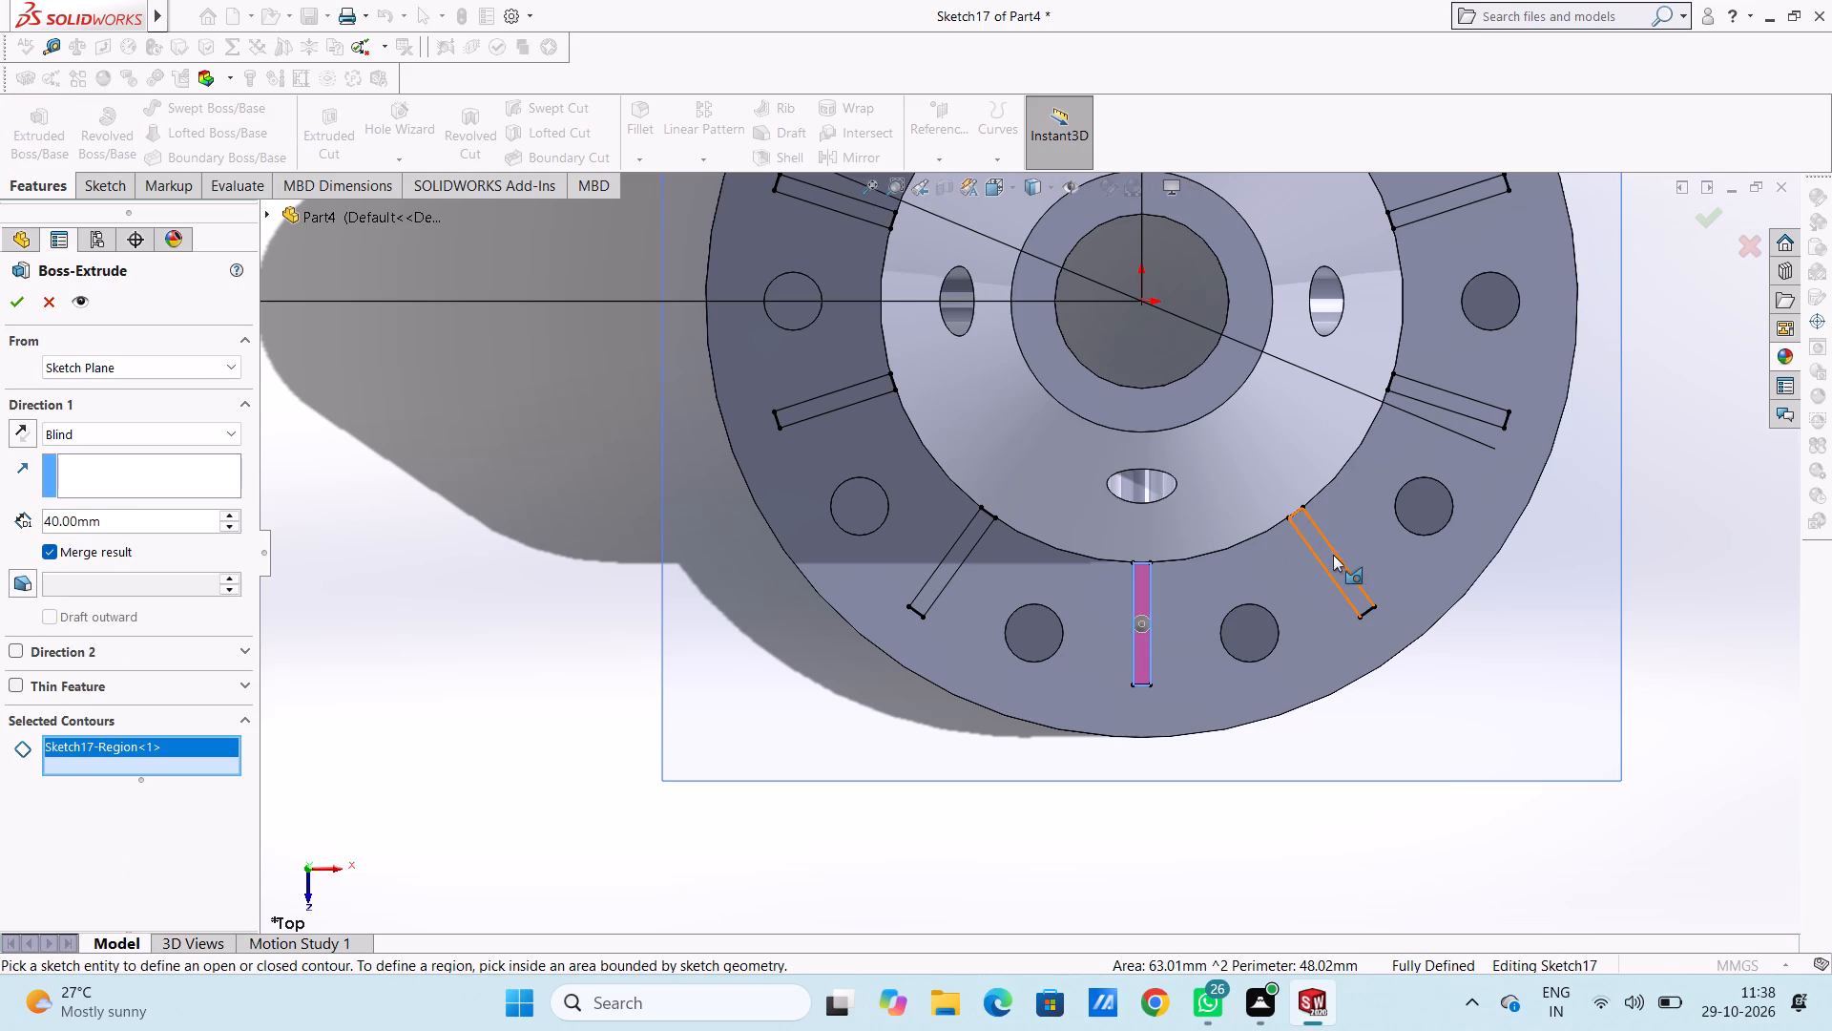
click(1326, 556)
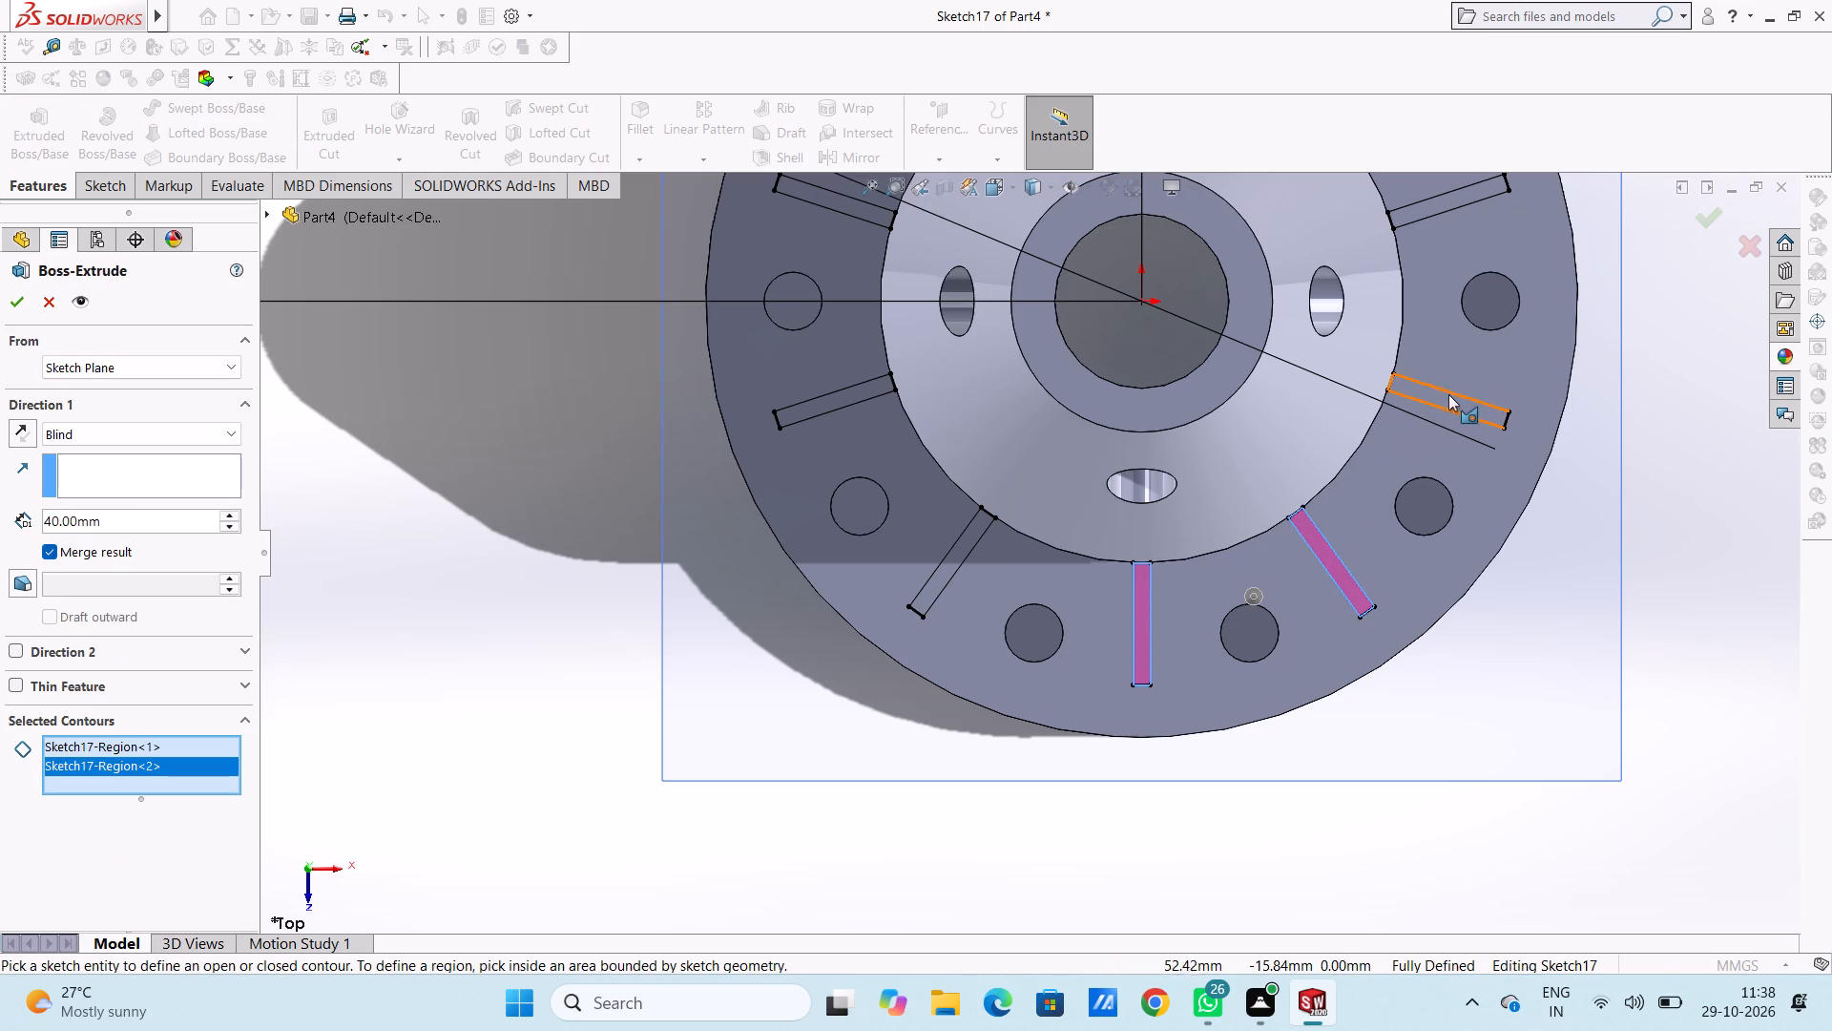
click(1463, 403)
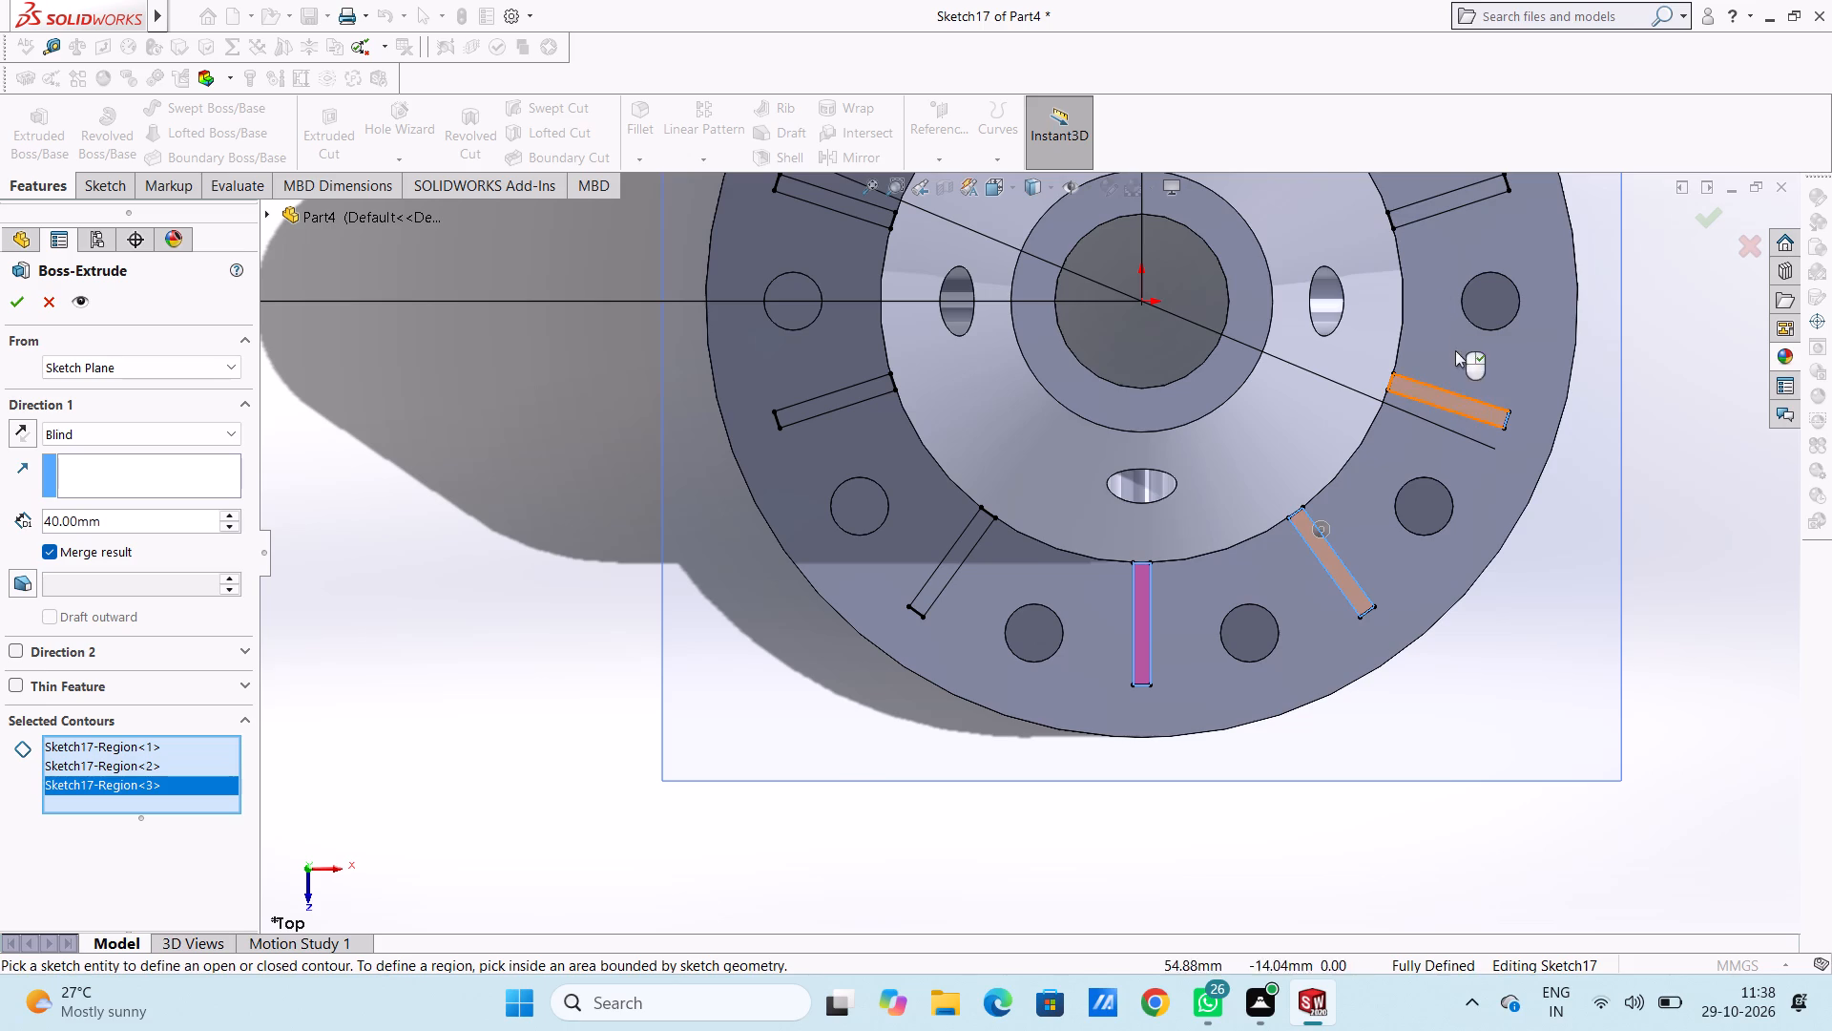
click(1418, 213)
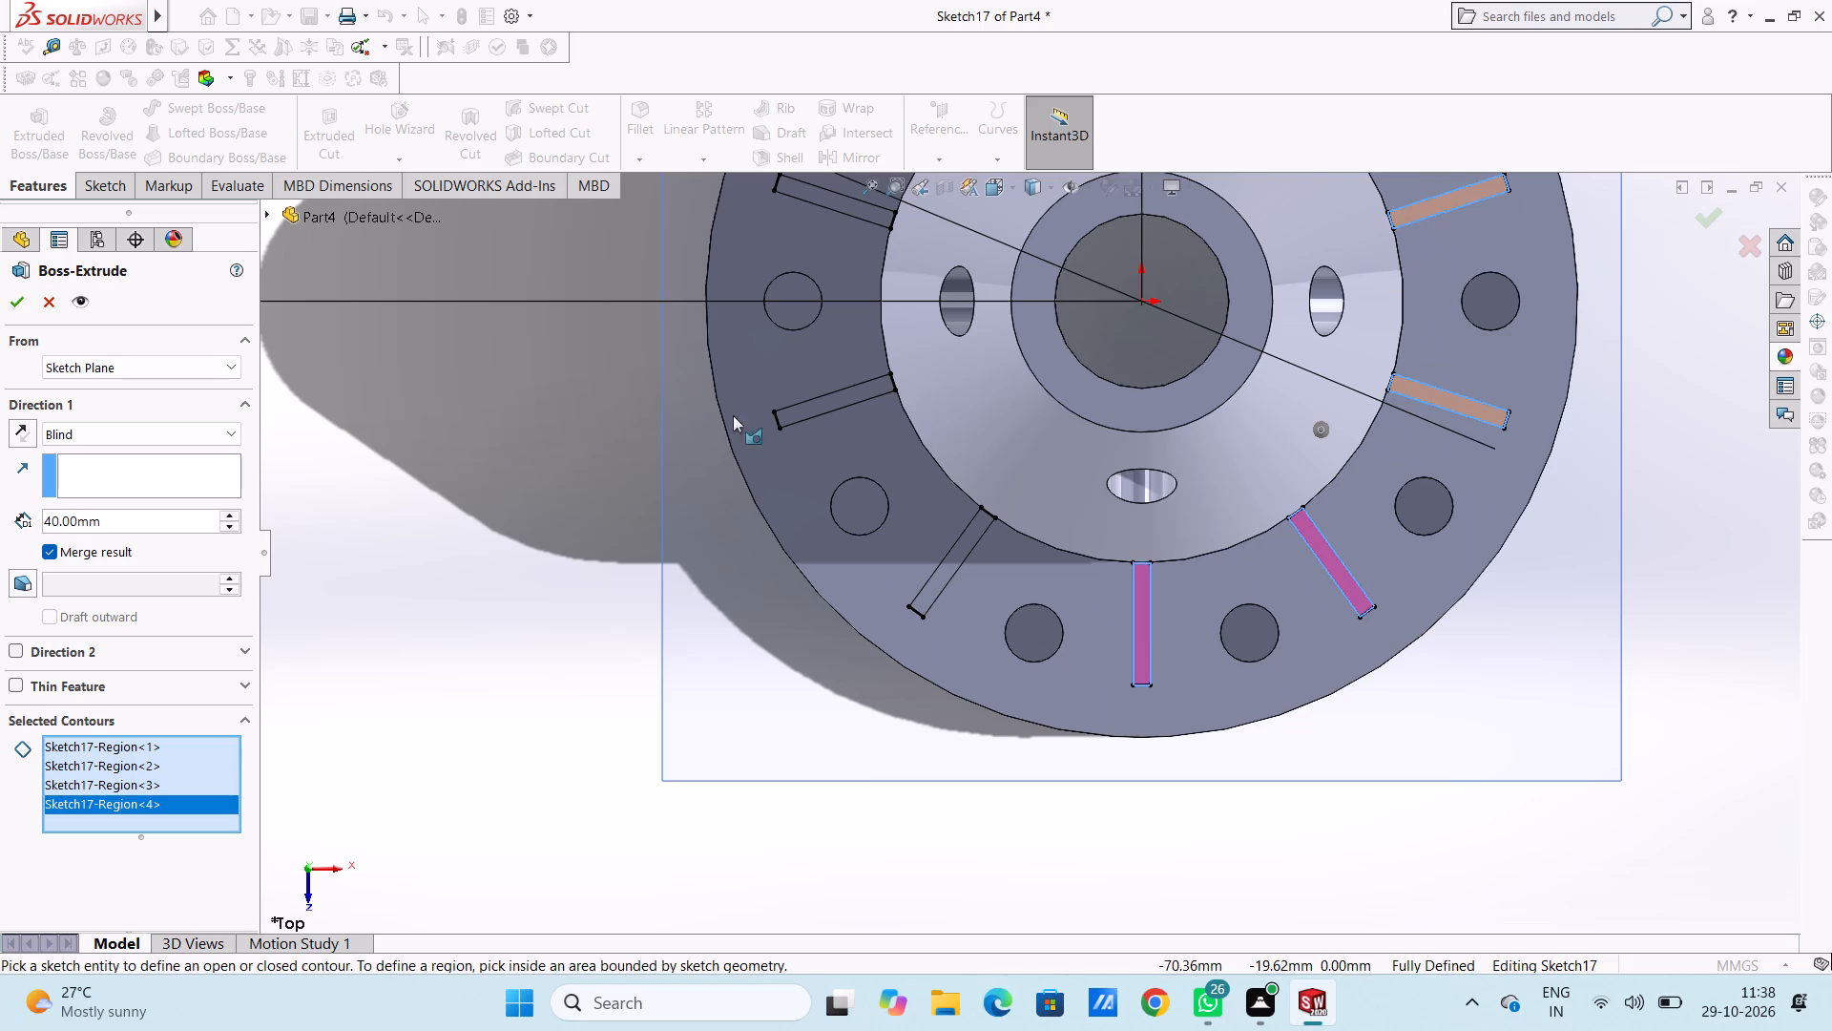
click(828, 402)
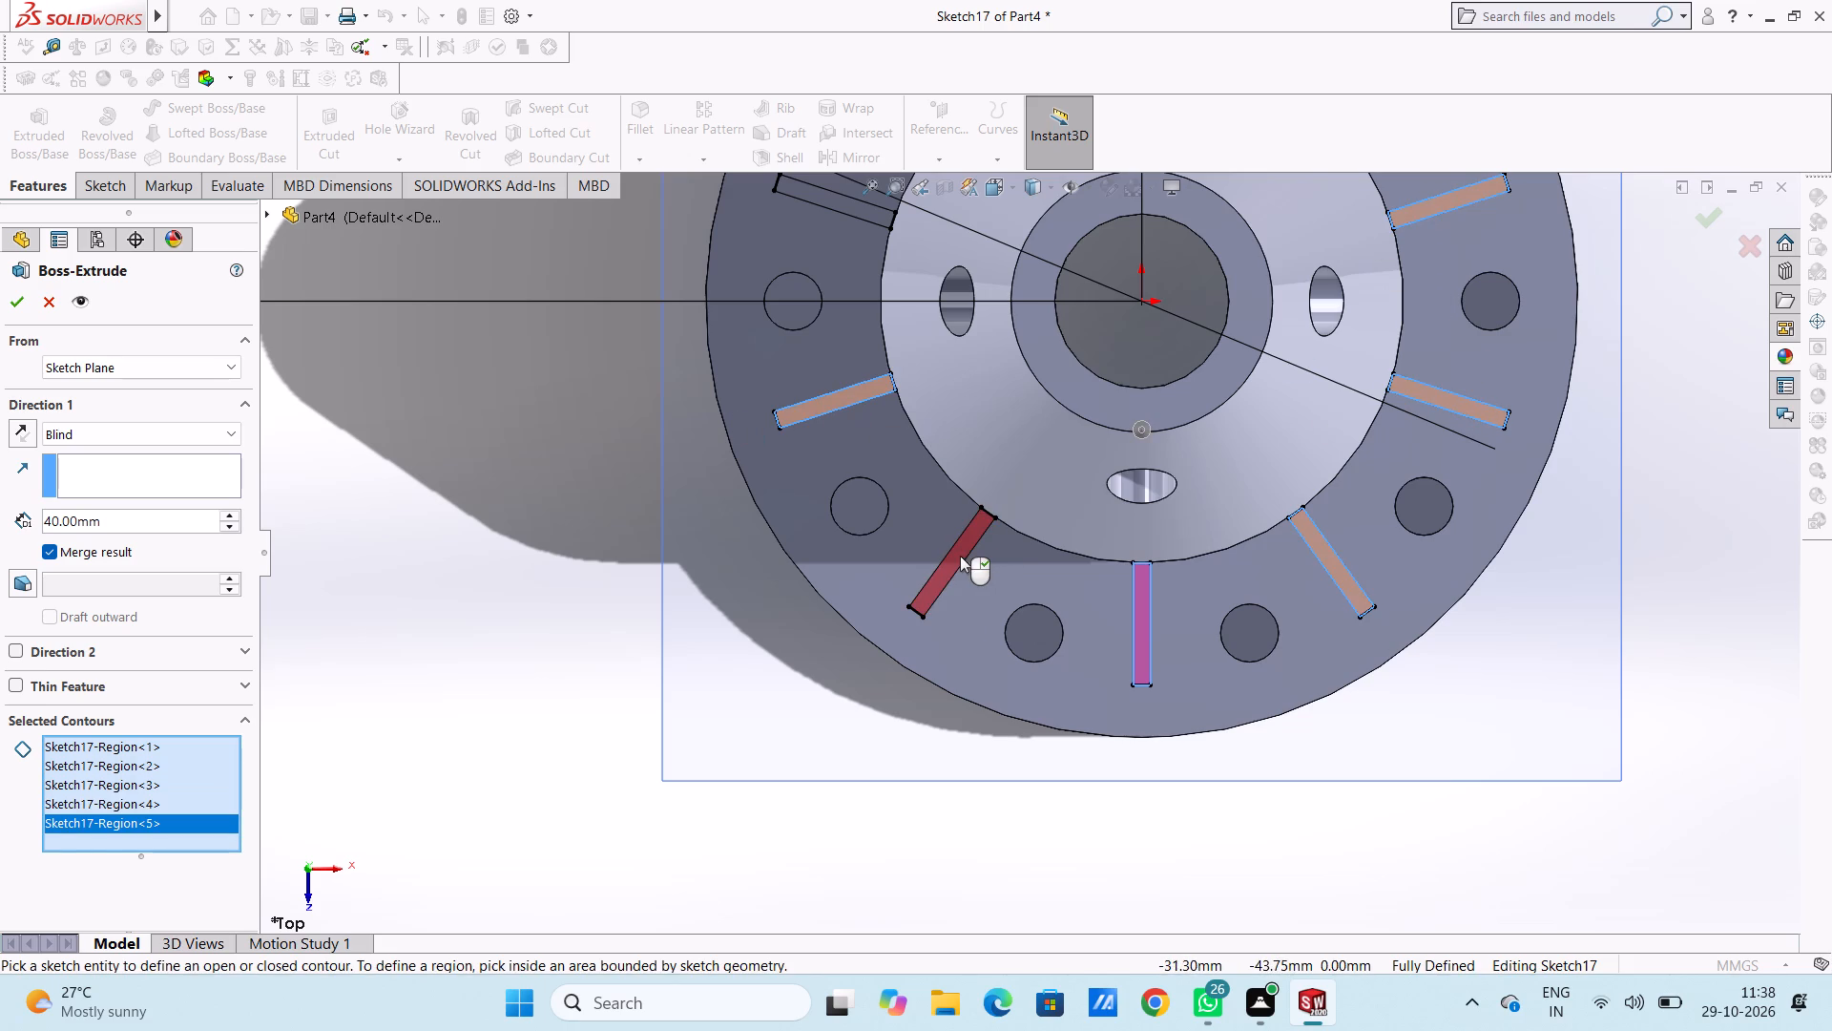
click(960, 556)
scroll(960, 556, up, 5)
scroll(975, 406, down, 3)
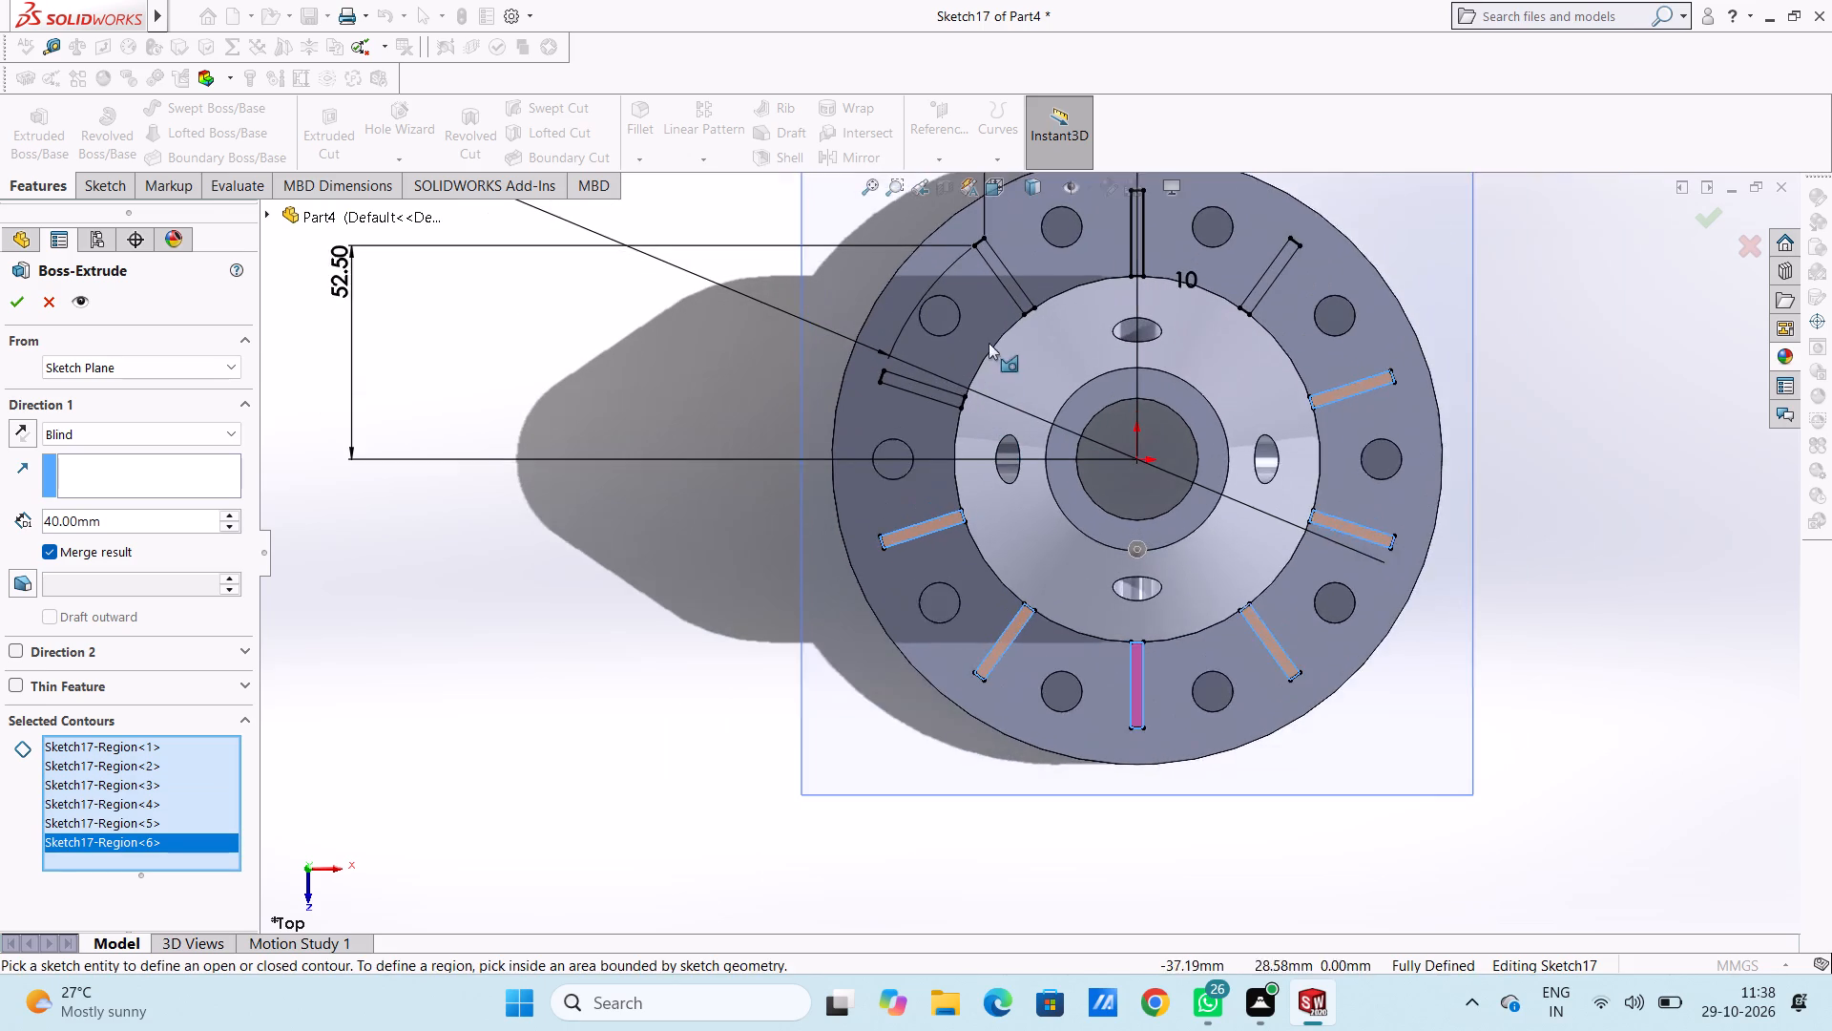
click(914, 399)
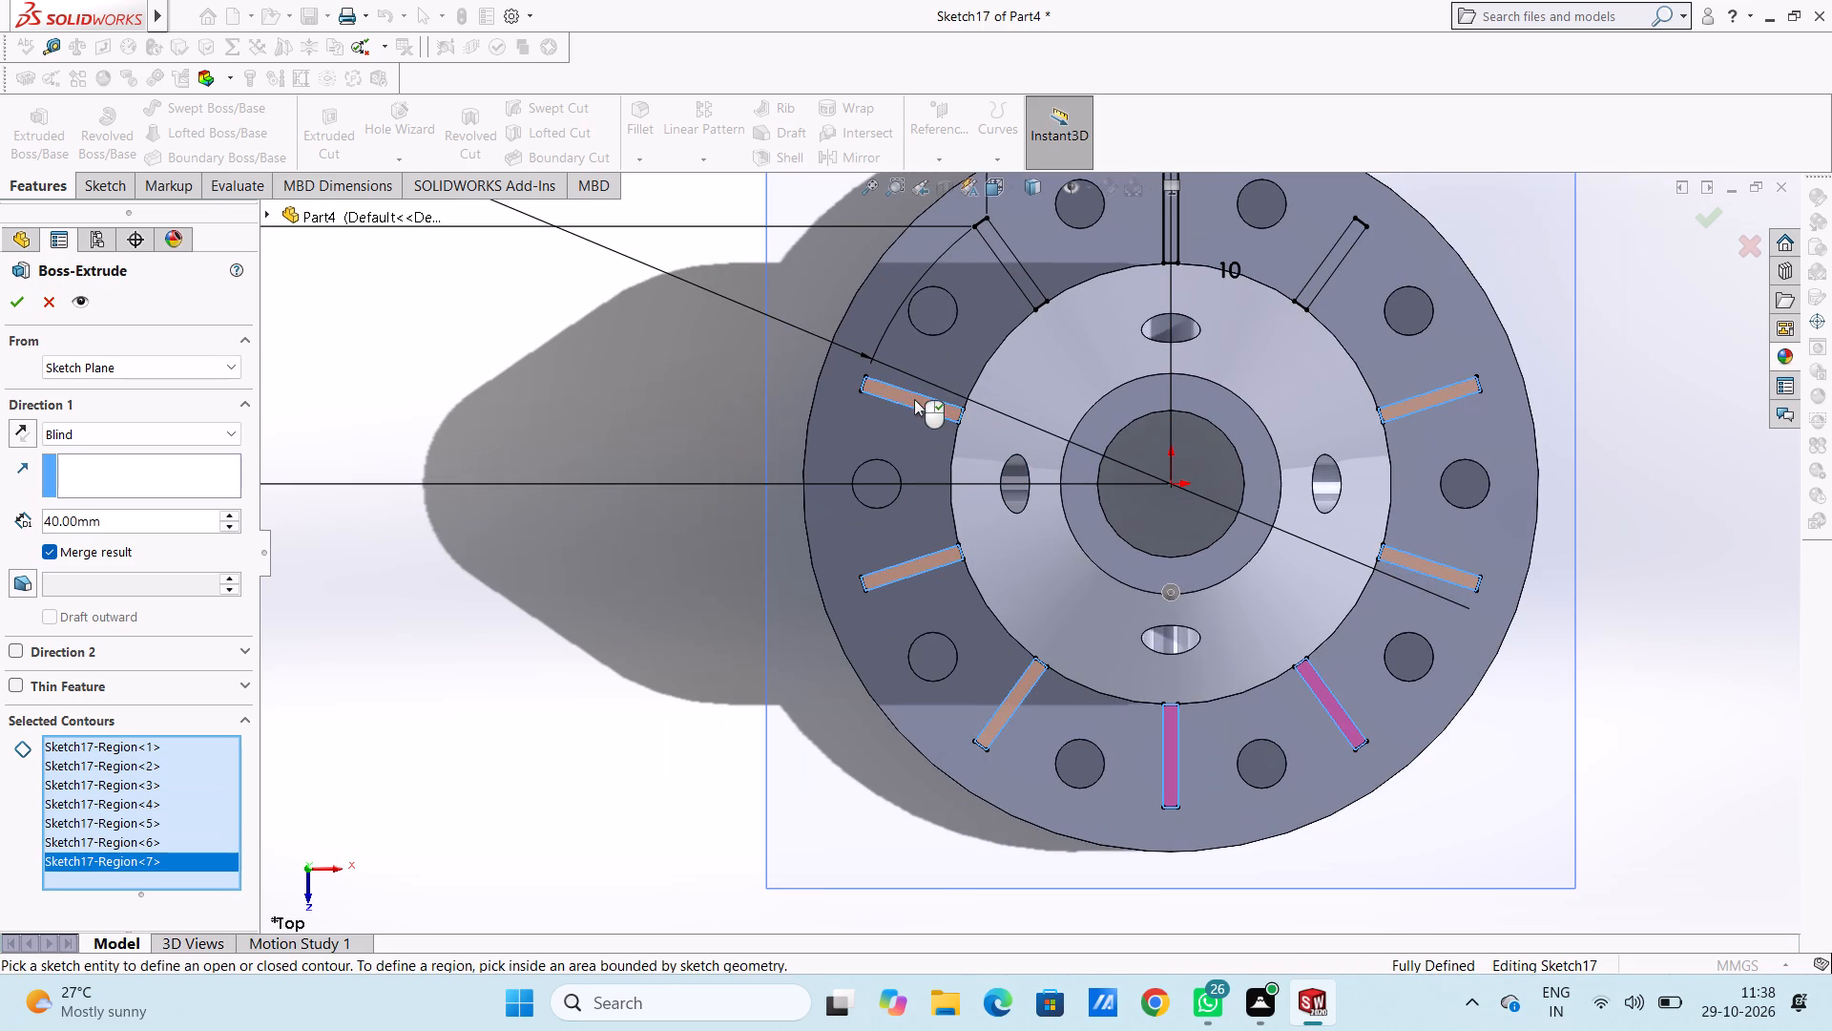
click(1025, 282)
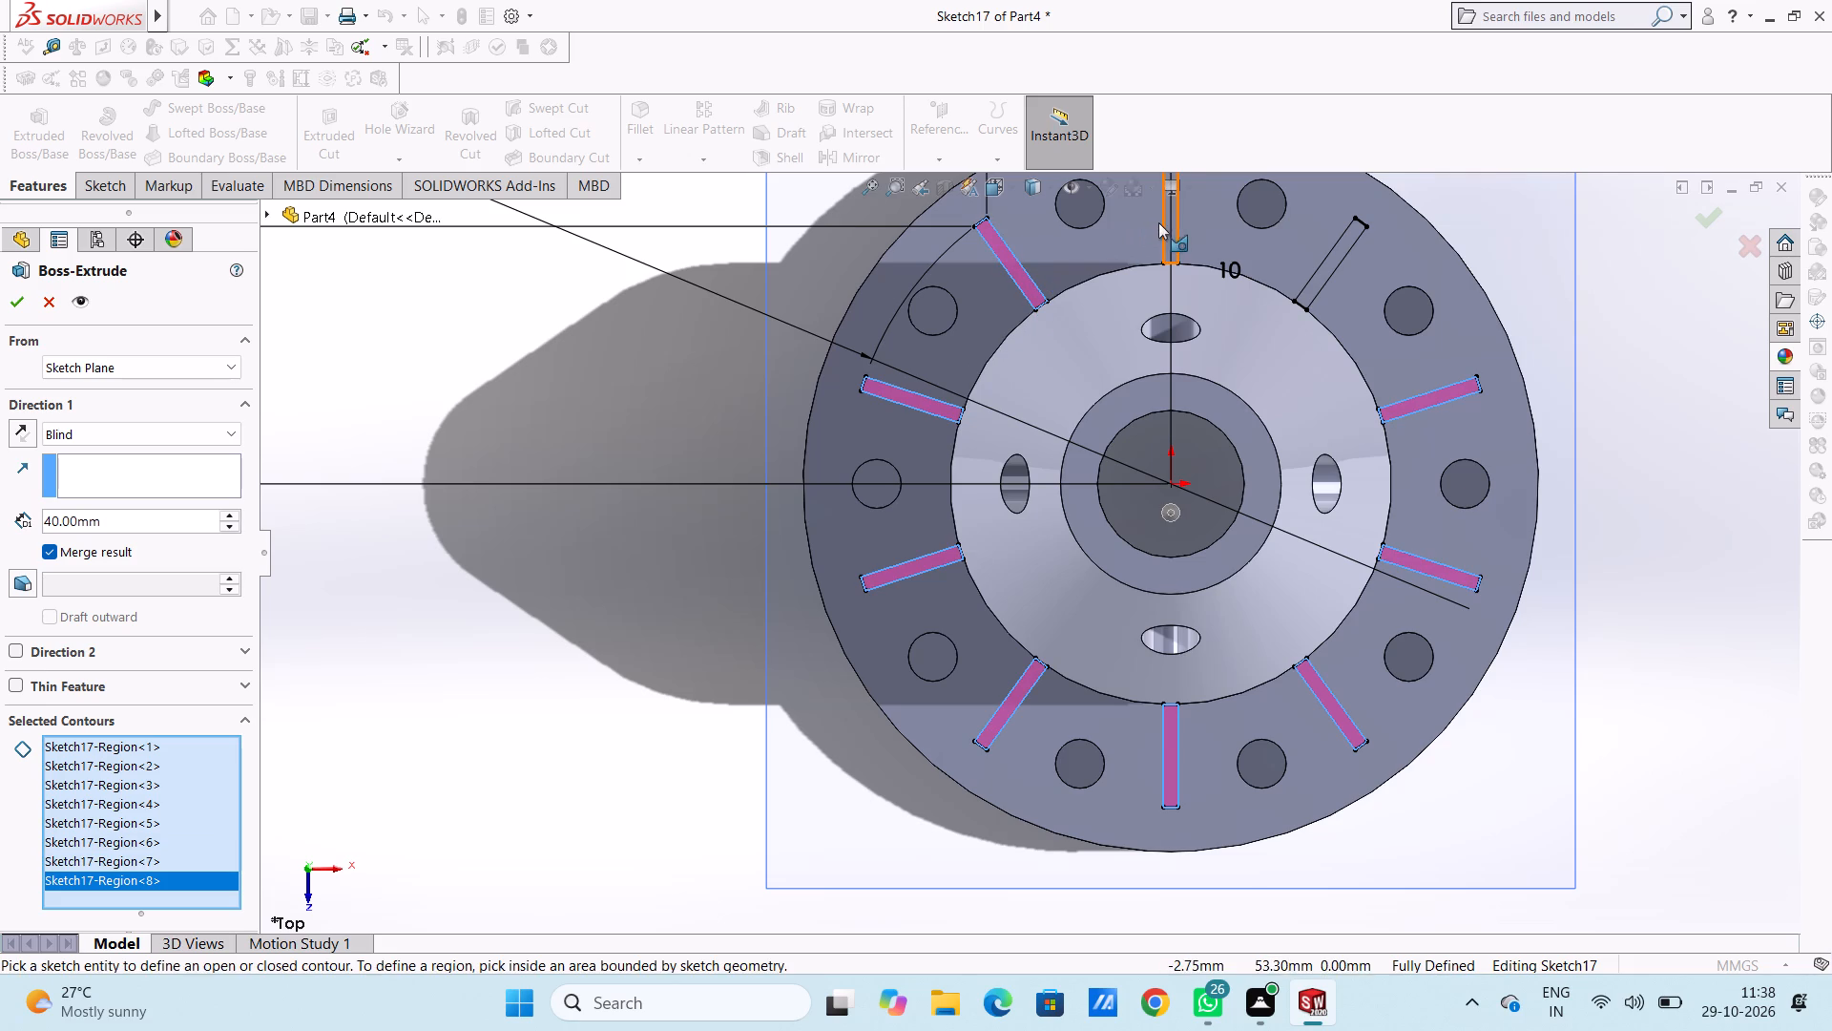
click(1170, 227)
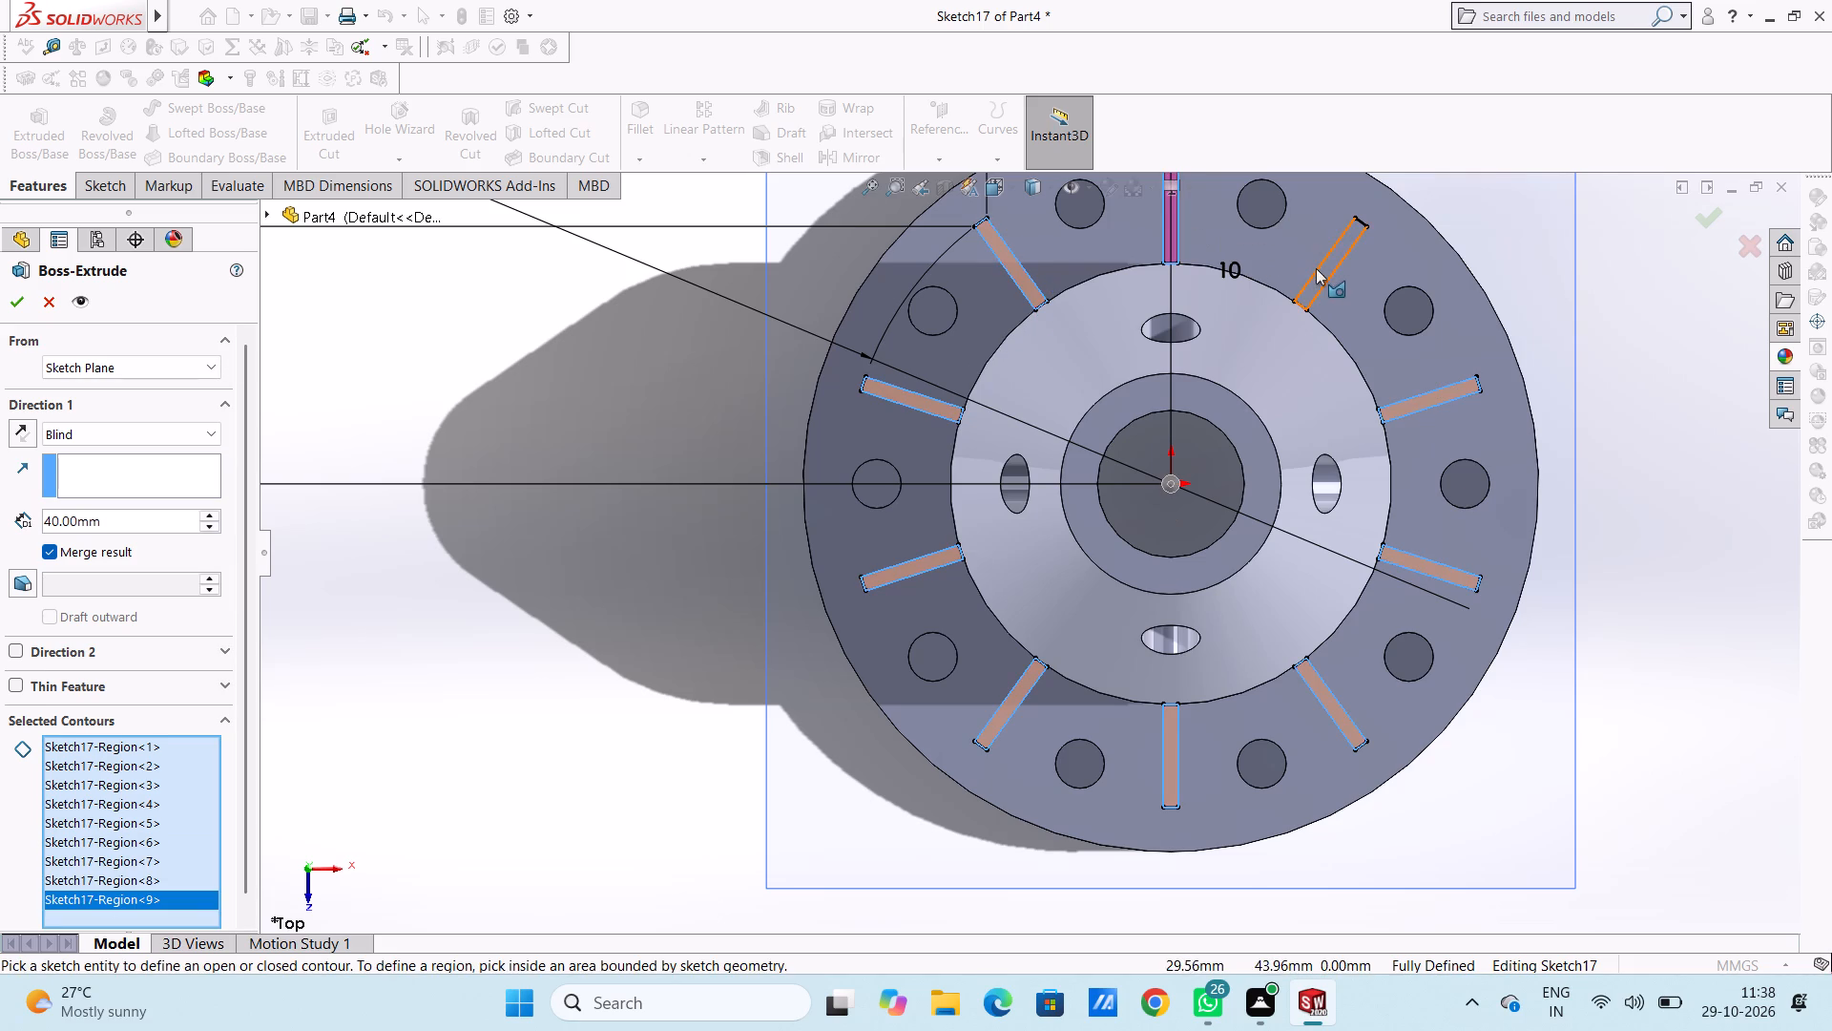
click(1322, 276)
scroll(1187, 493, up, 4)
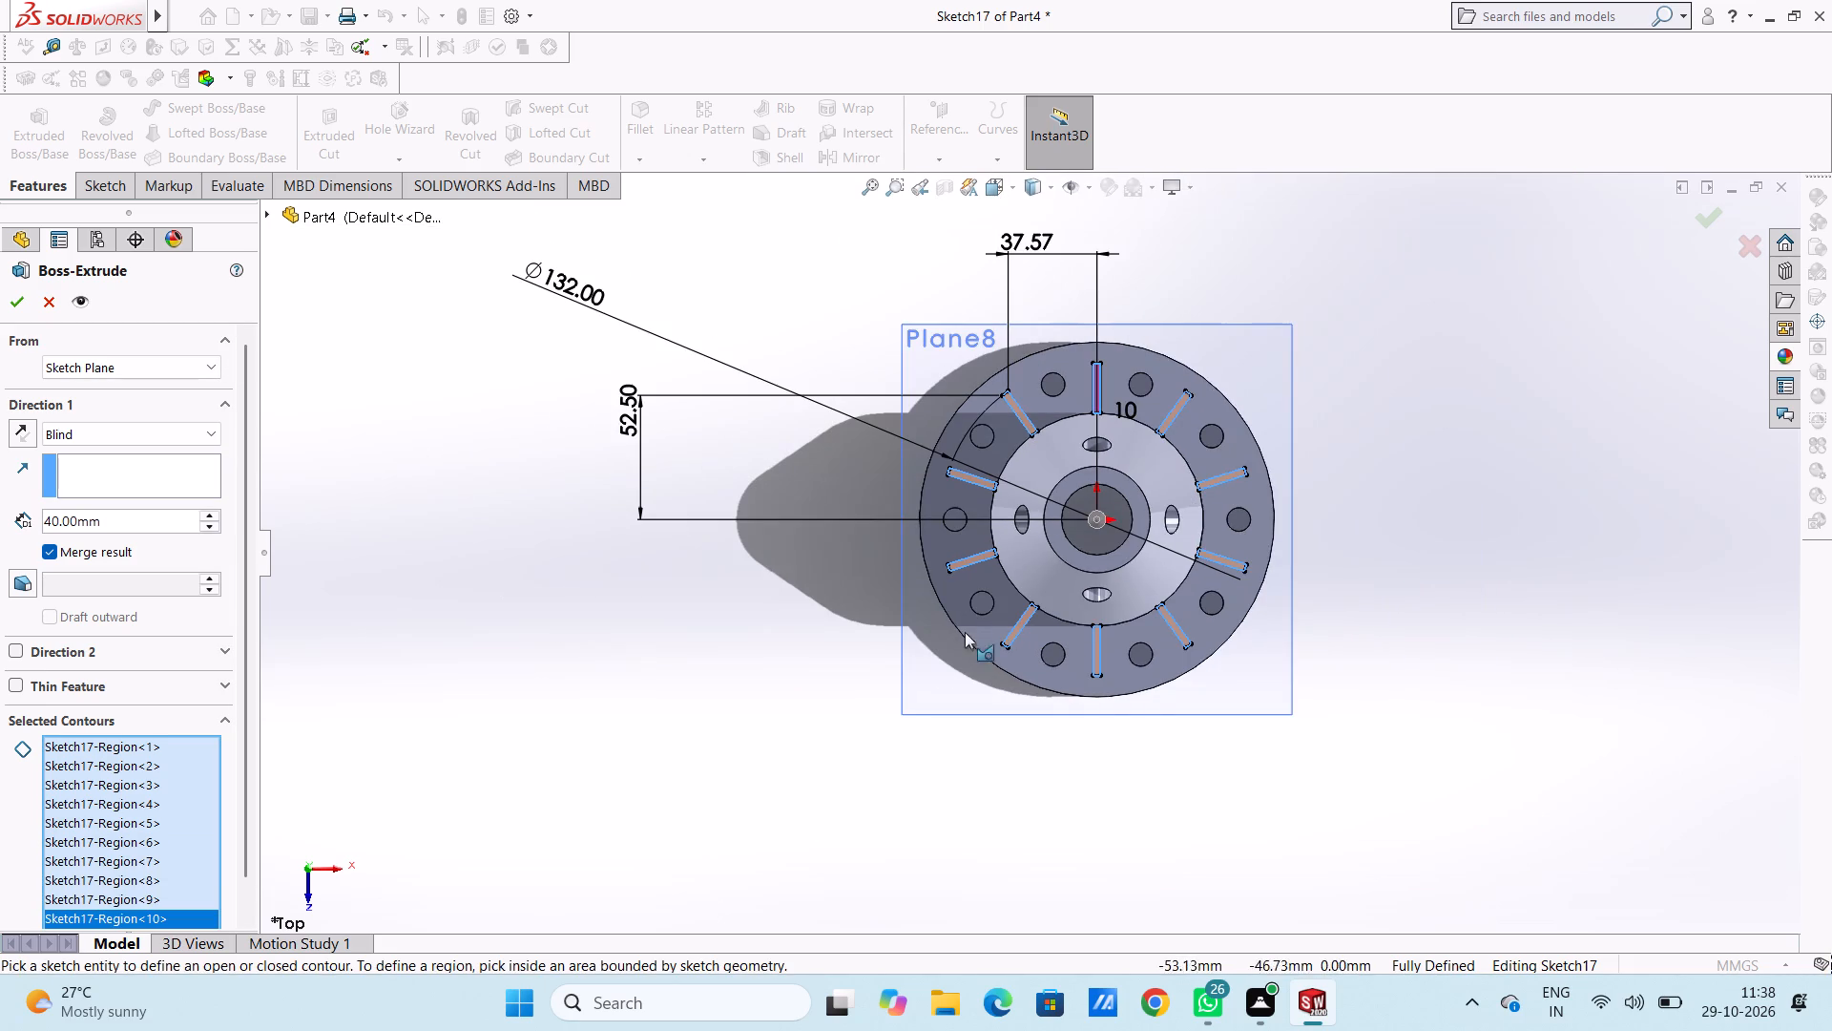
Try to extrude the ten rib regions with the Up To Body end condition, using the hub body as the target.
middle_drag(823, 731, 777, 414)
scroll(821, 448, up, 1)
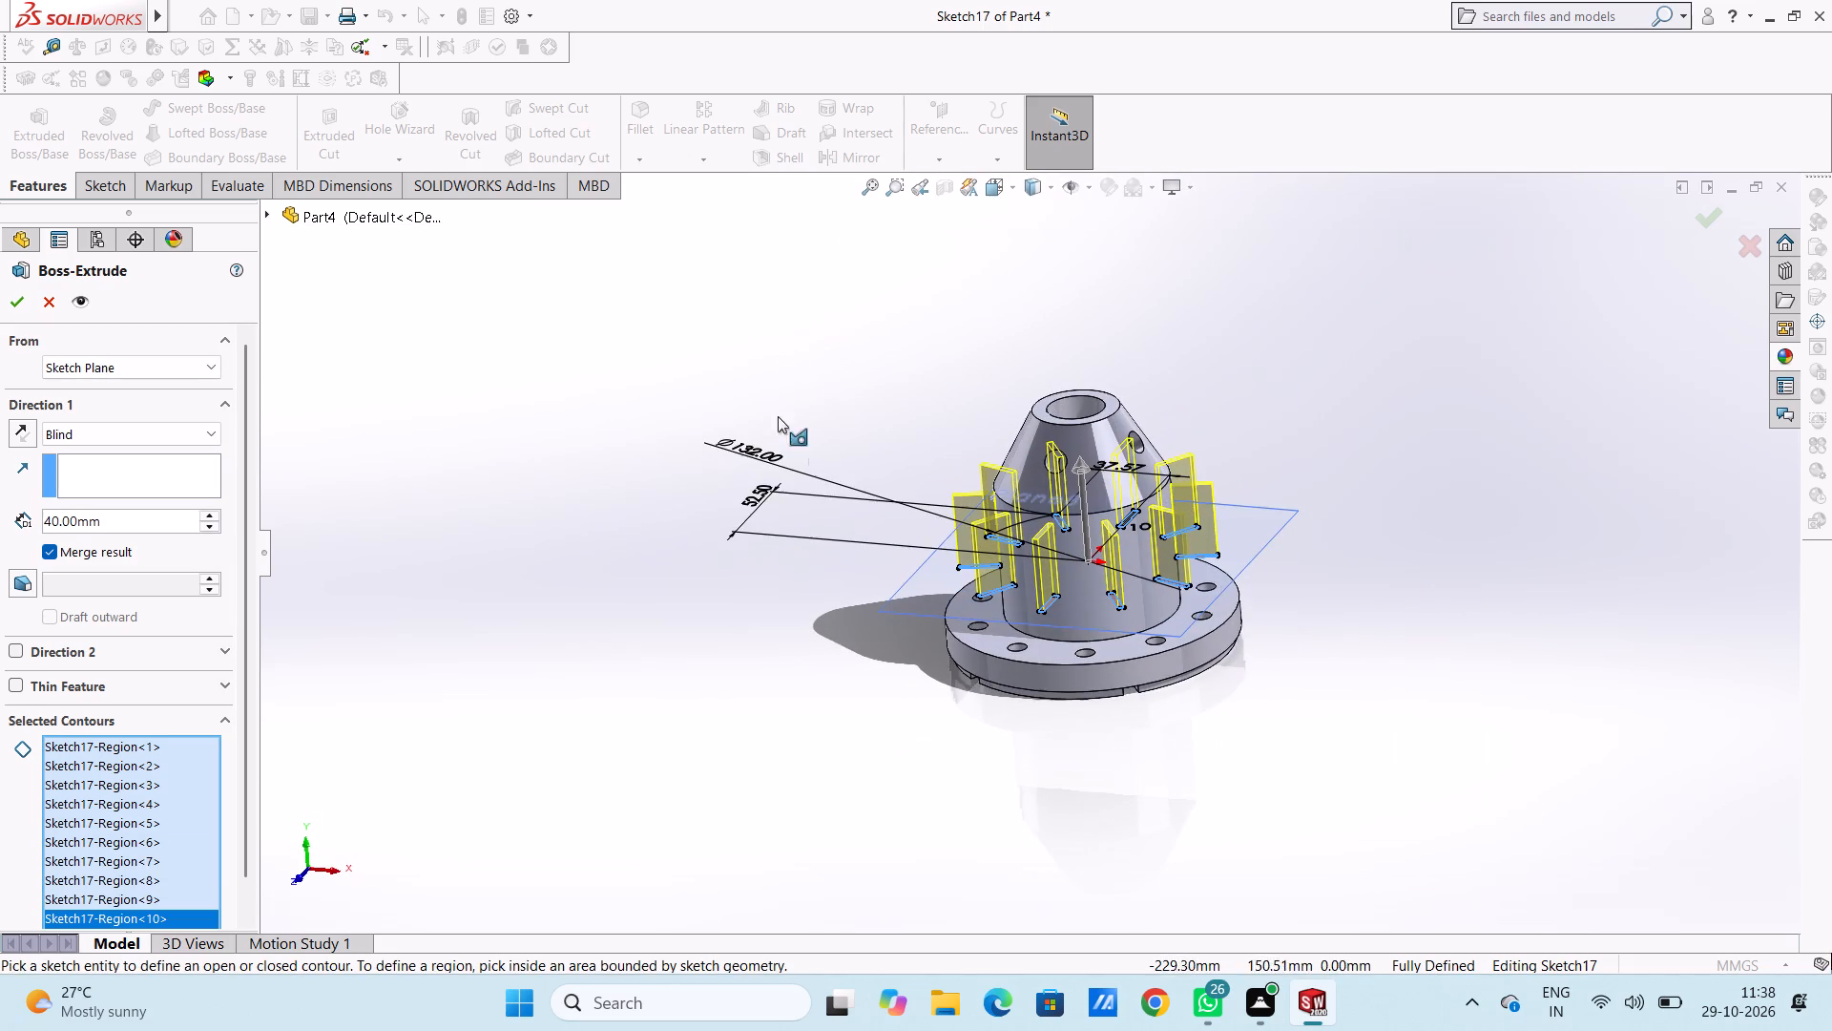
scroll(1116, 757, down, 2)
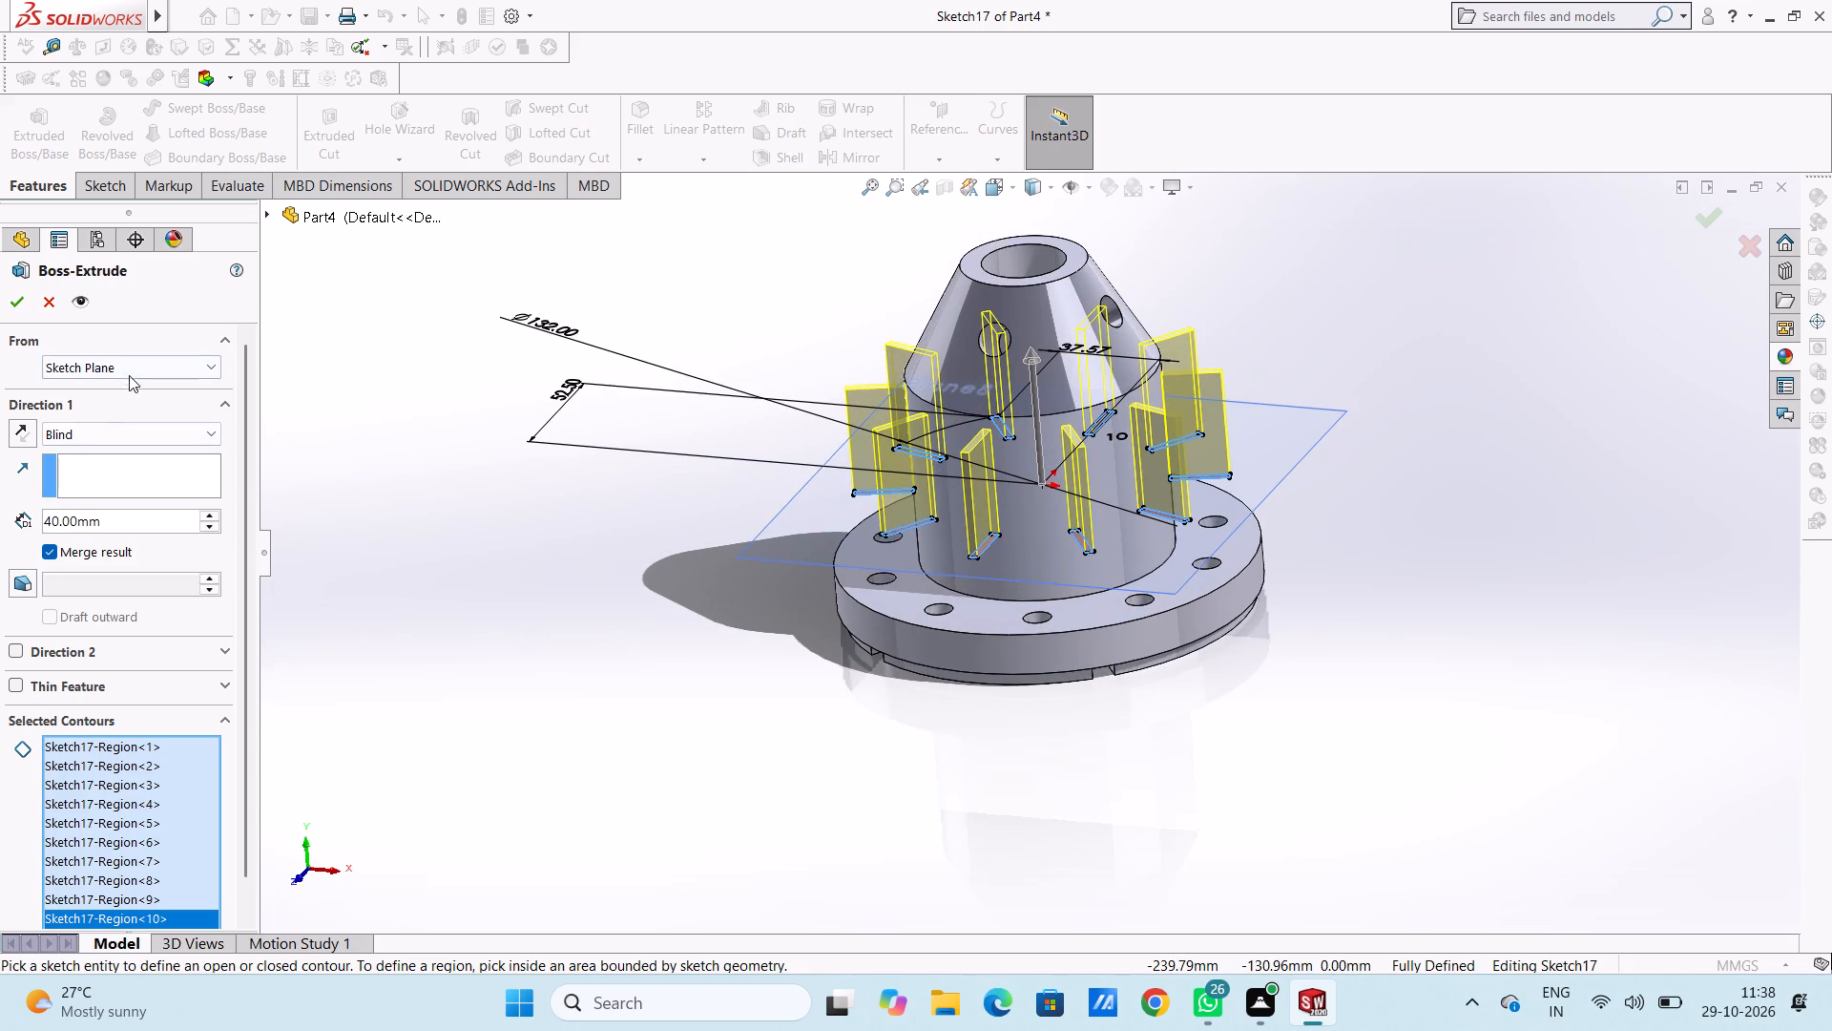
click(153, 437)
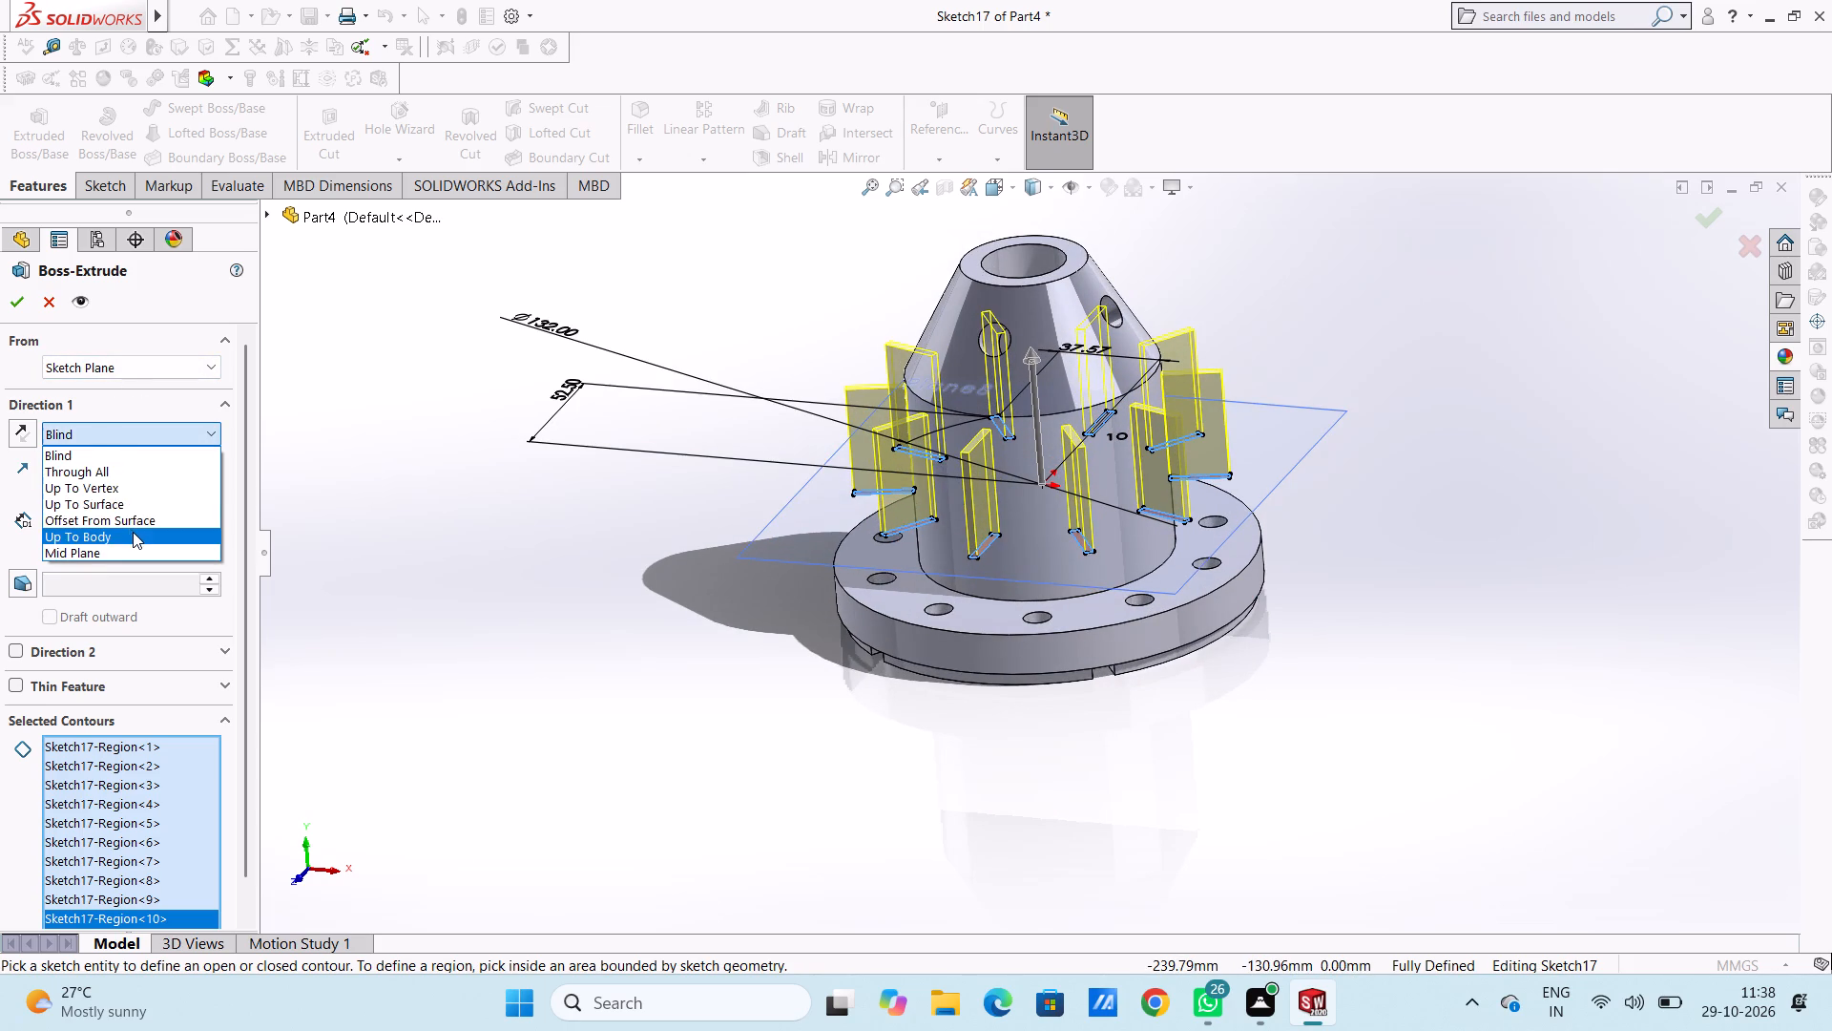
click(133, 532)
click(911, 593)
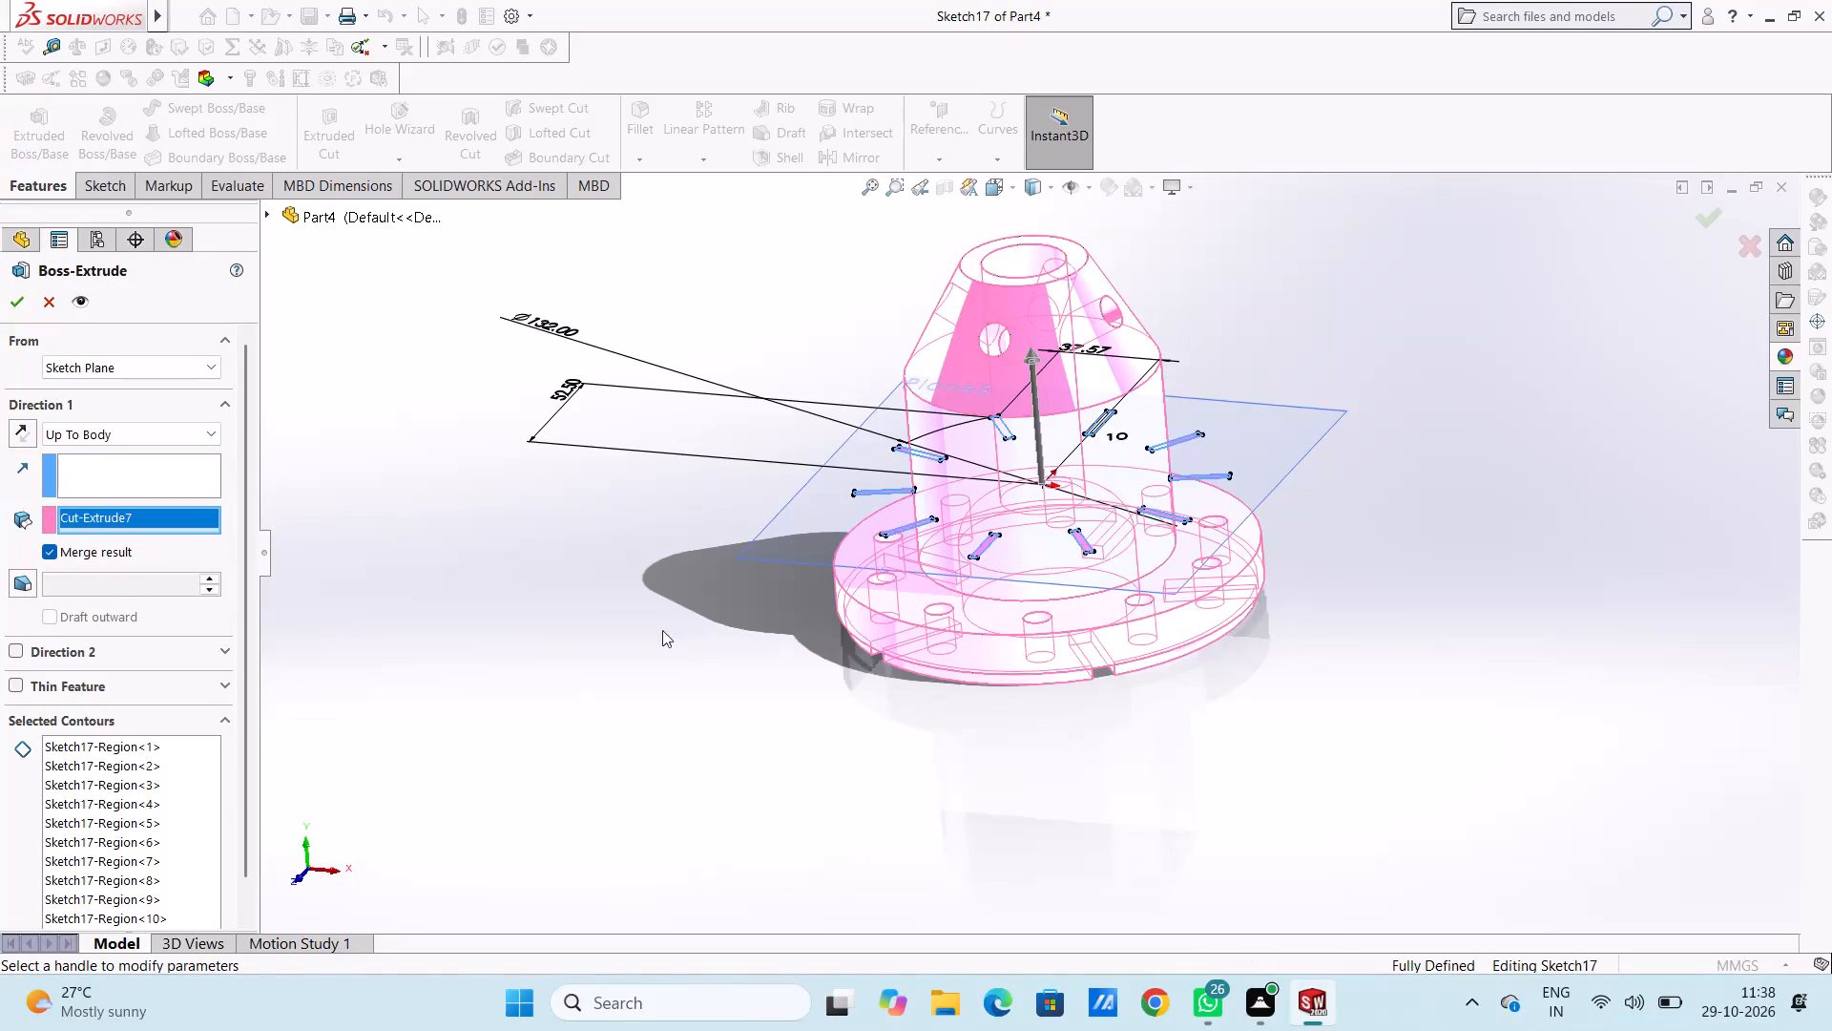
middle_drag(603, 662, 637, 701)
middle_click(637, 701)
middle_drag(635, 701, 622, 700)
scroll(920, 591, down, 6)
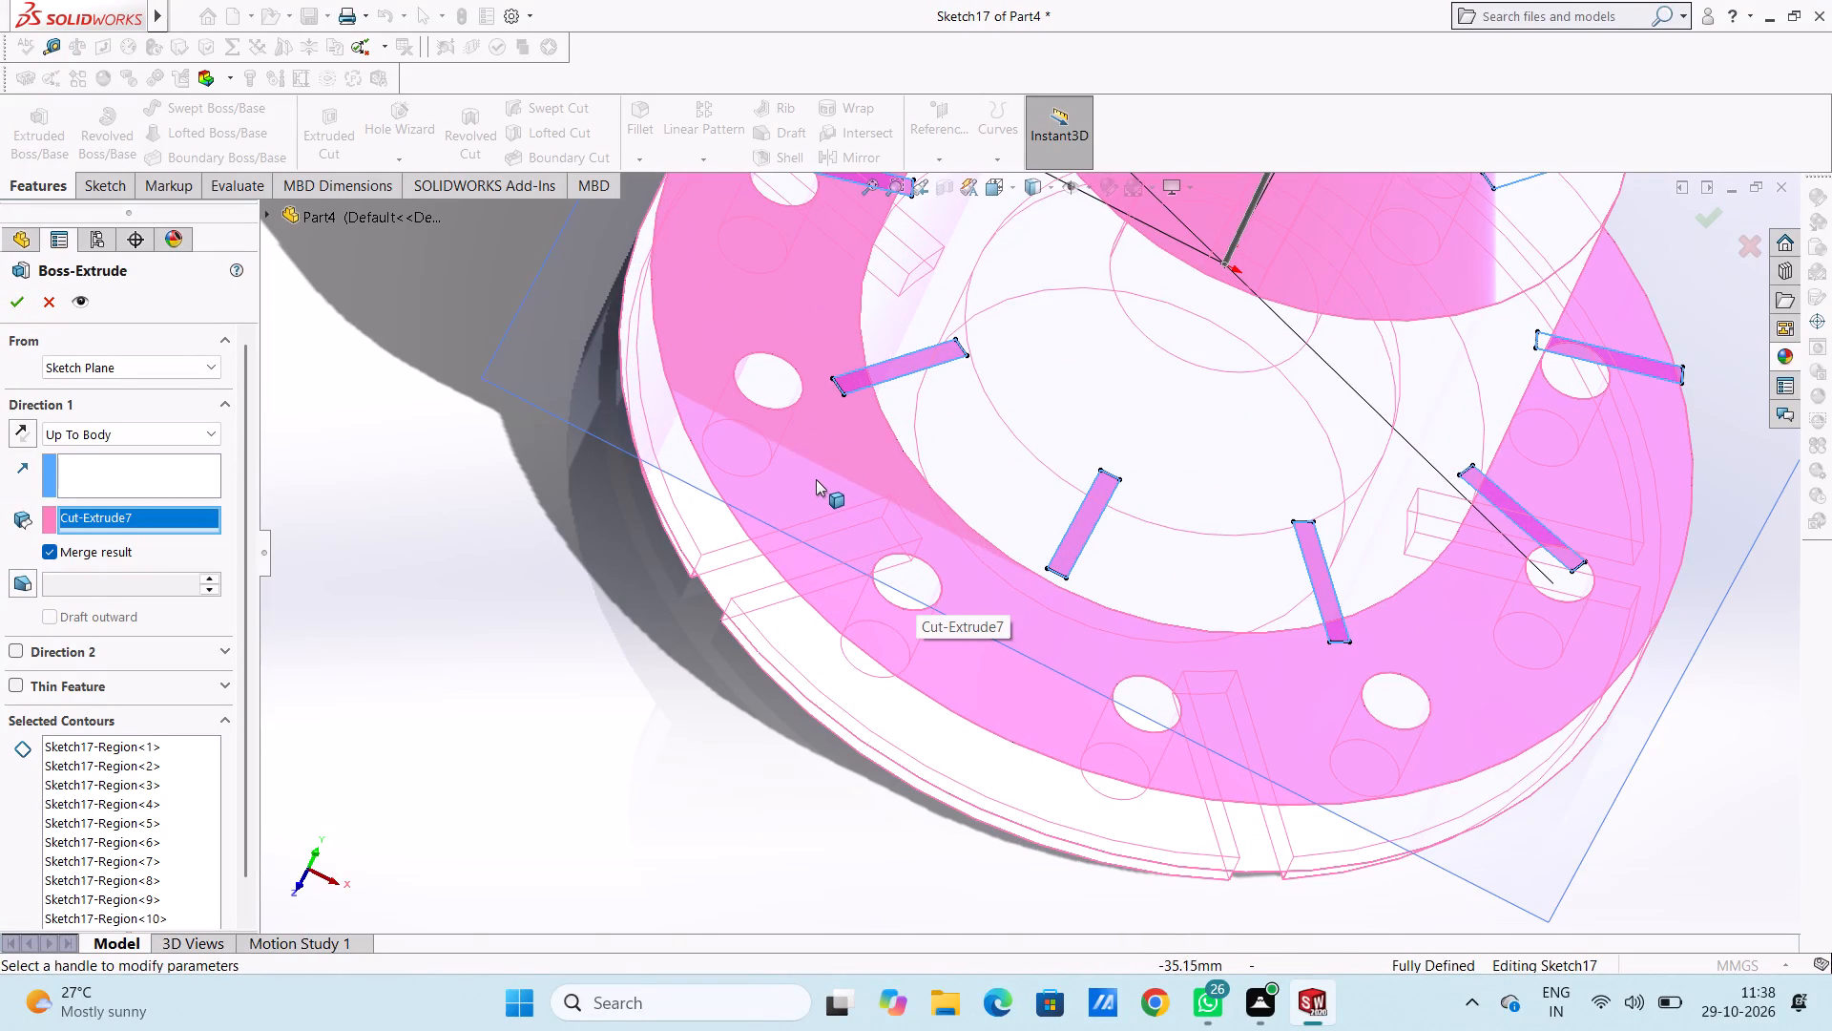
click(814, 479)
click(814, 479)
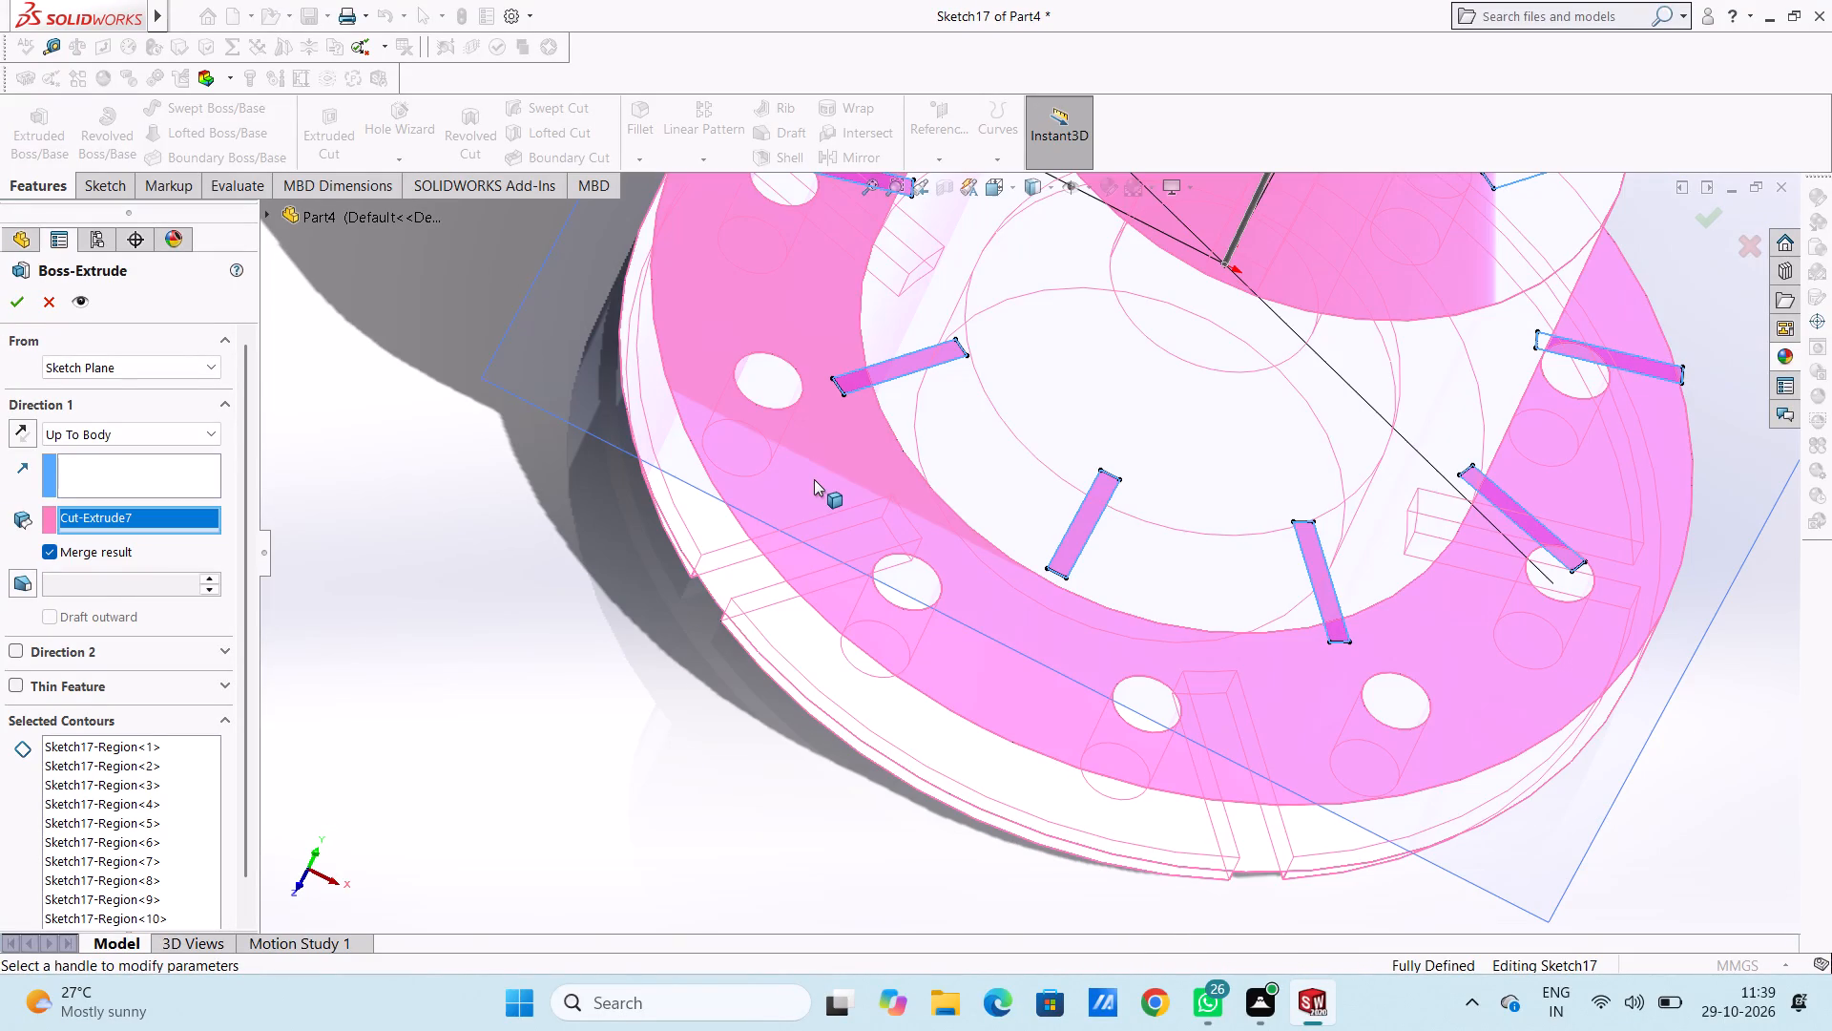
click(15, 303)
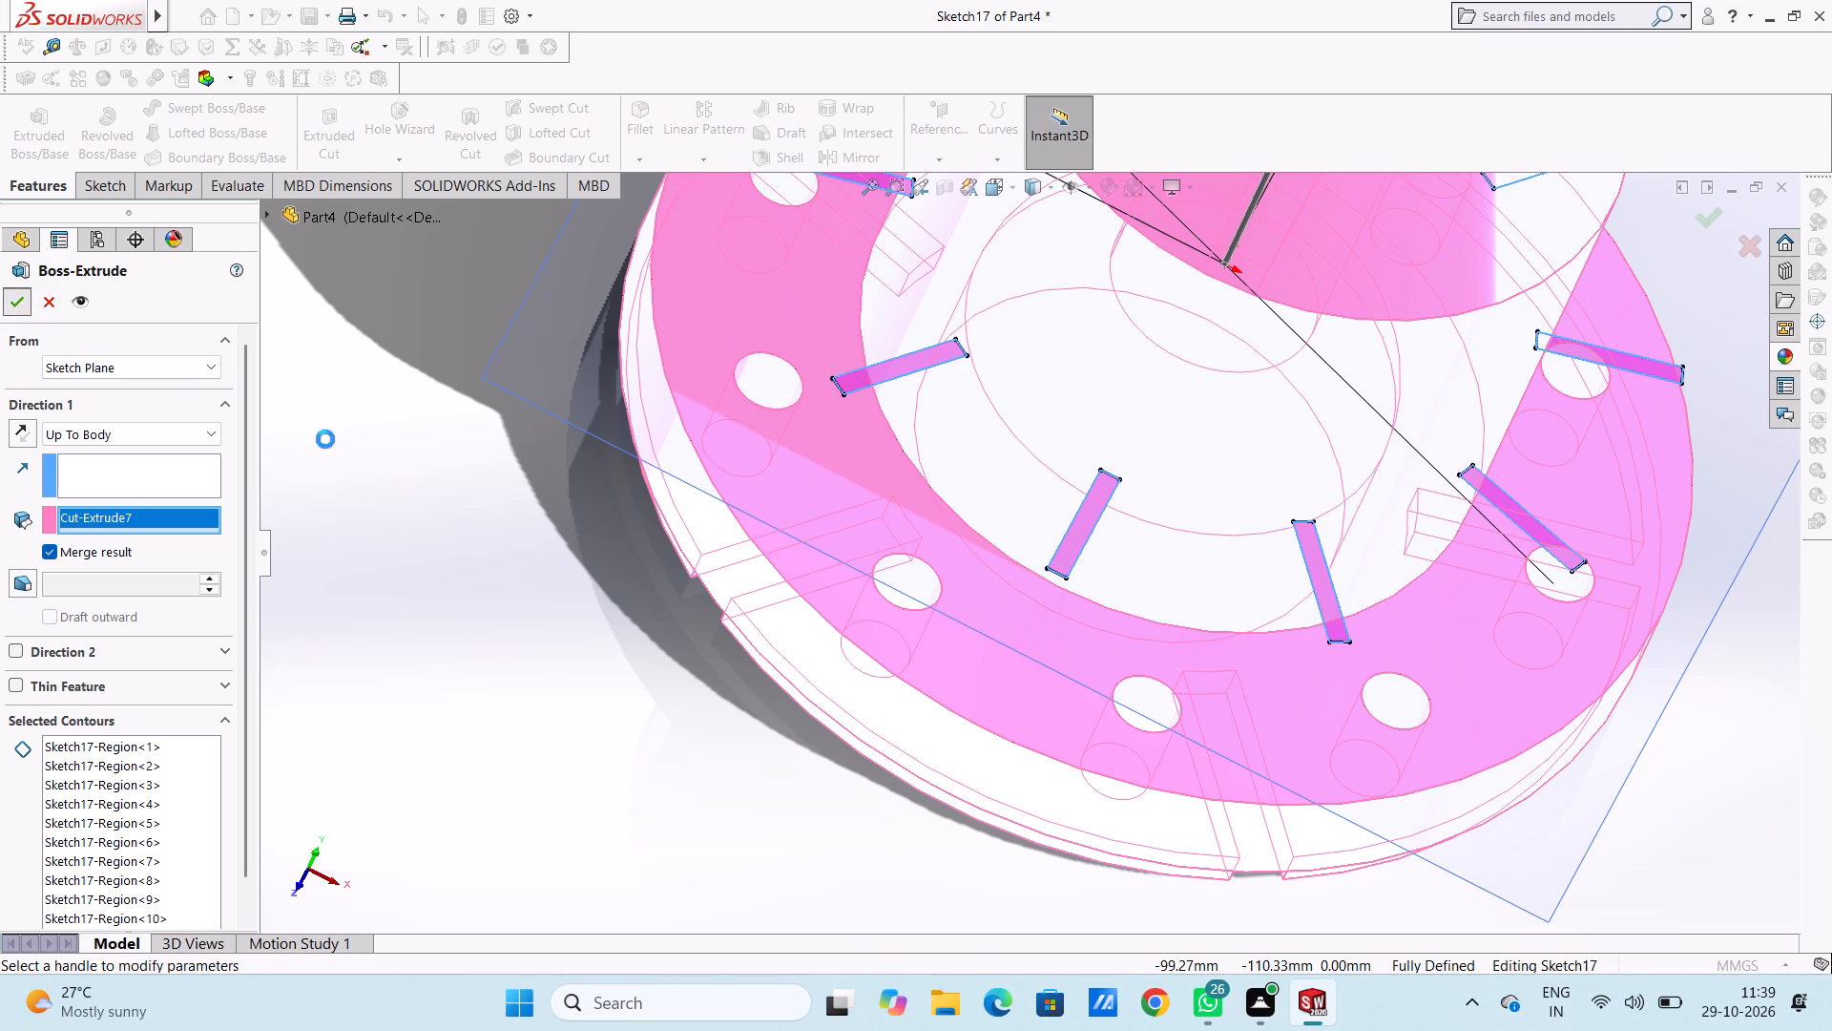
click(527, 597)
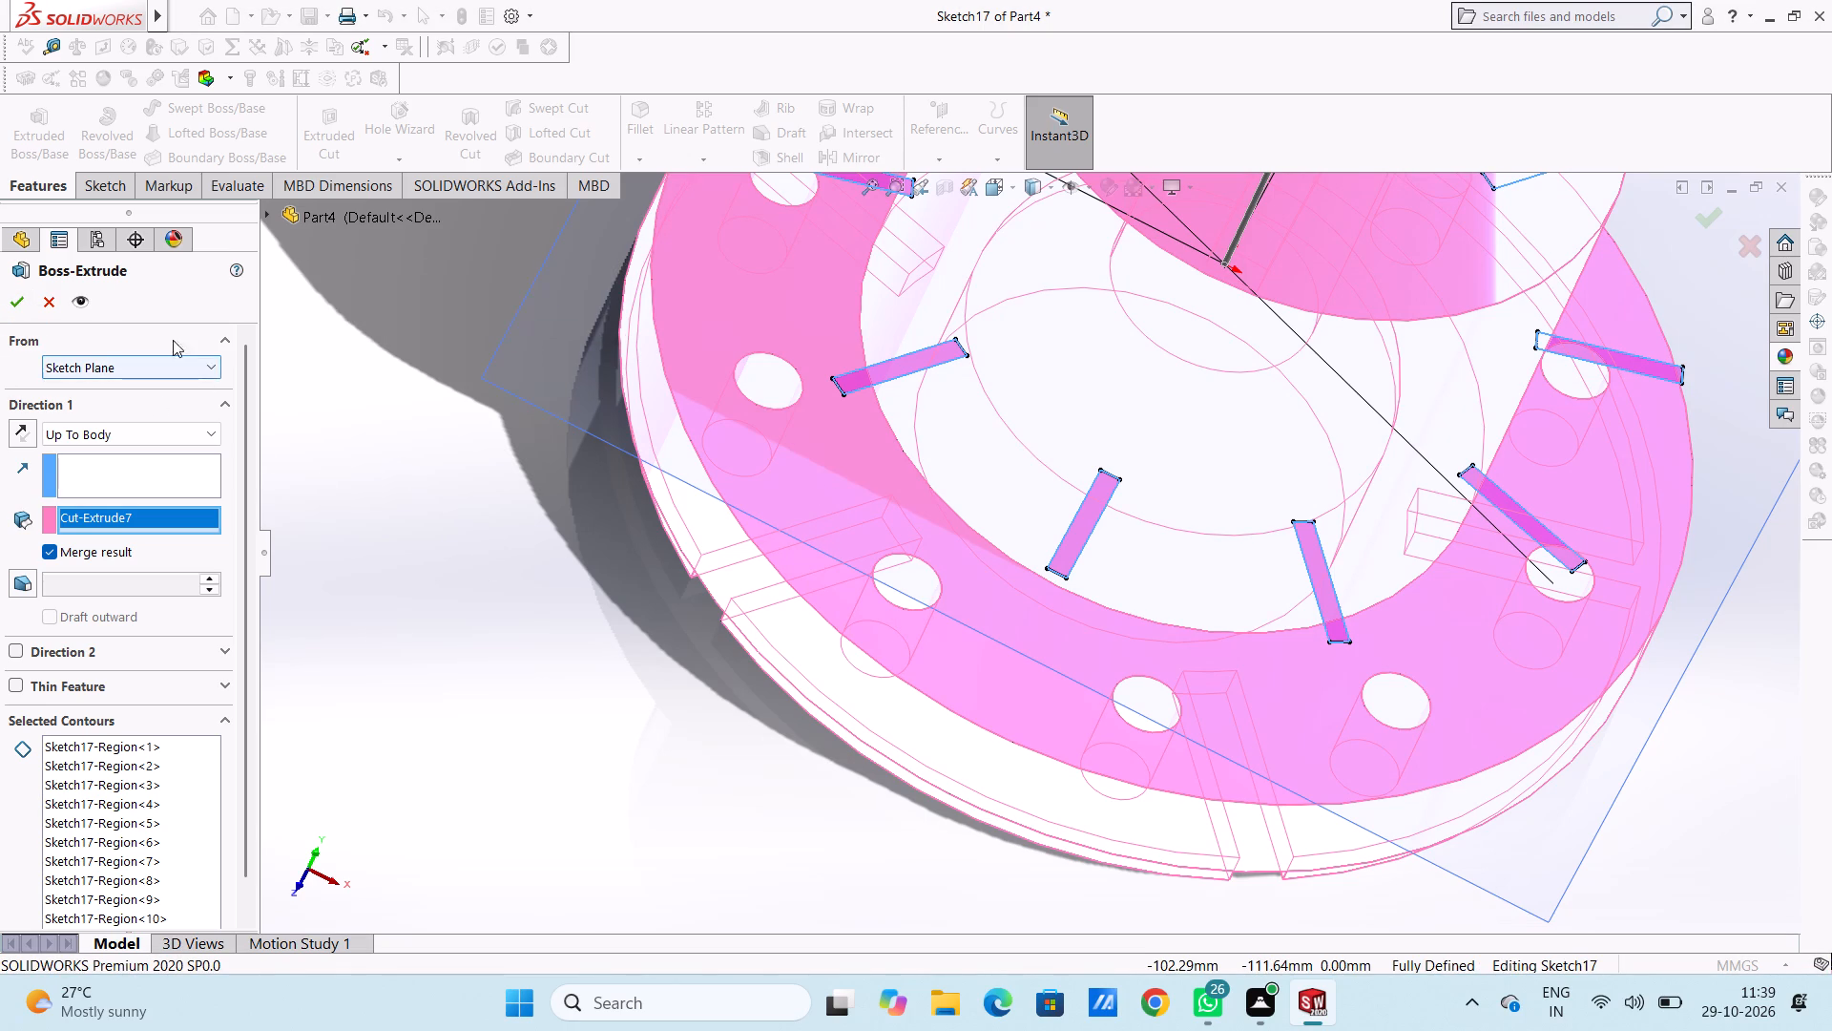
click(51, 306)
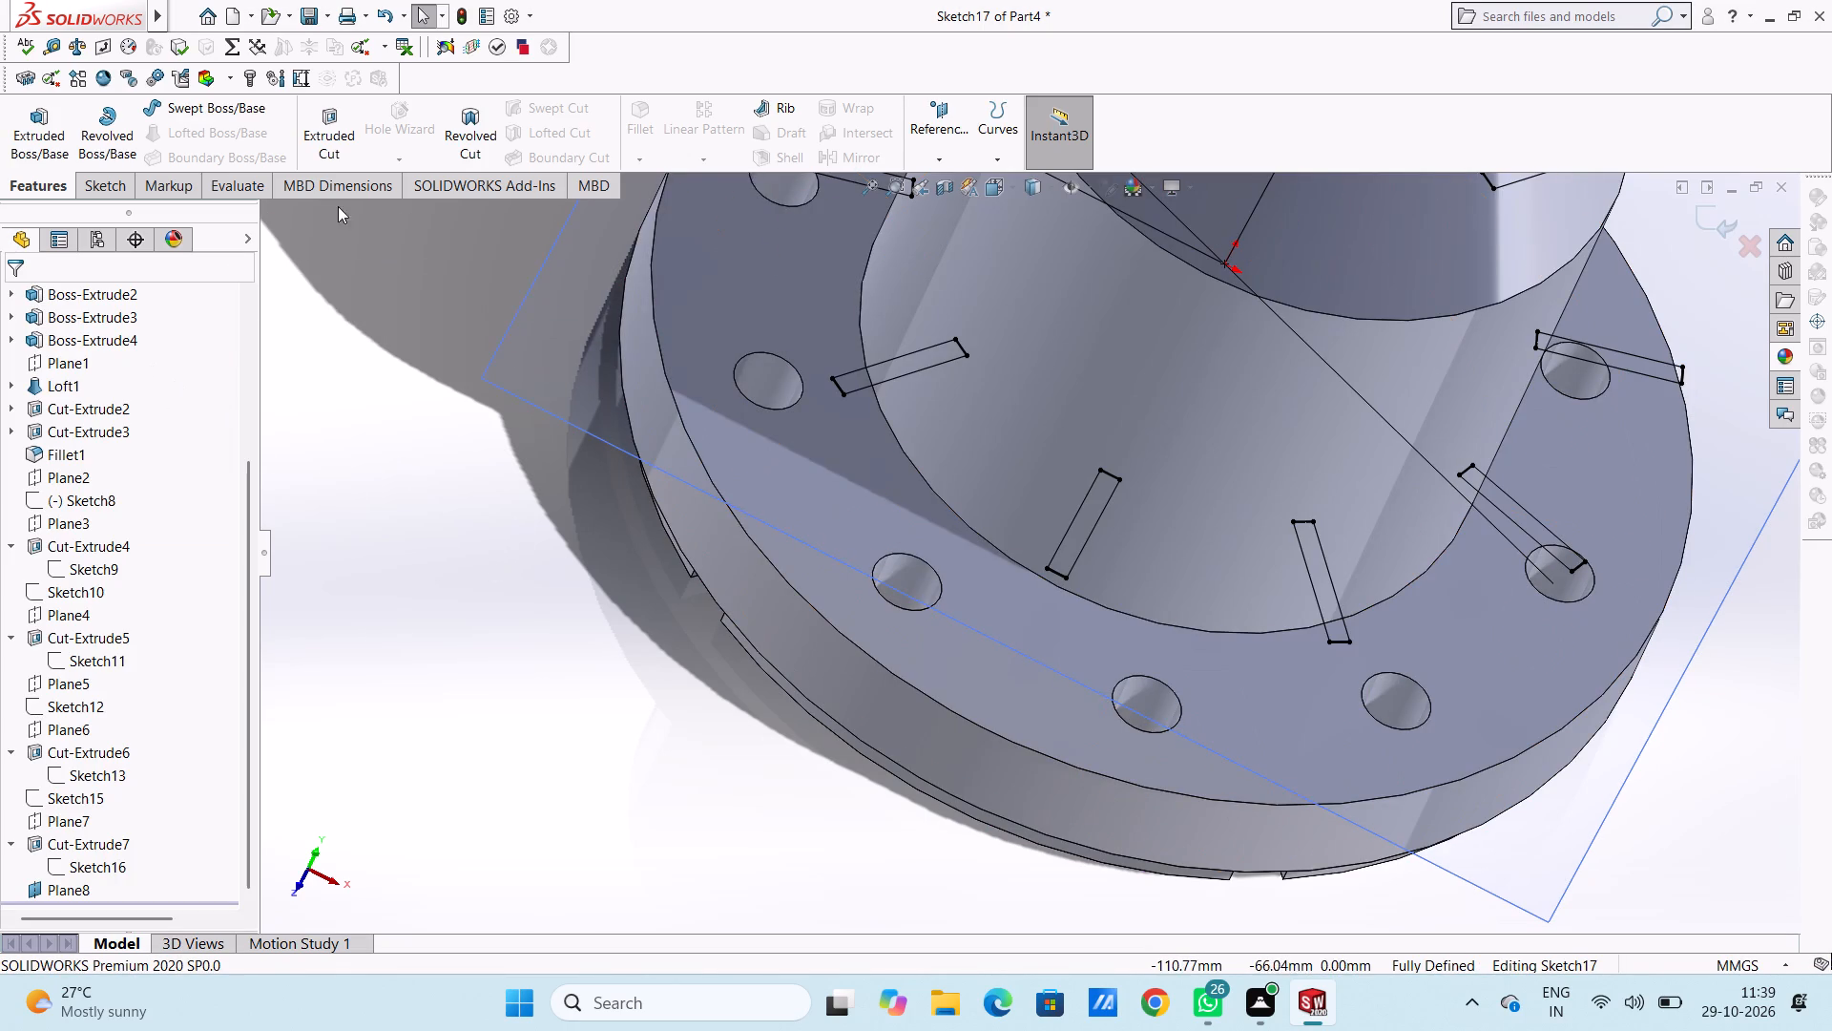
Start a boss extrude of the Plane8 sketch and select all ten radial rib regions as its contours.
click(30, 133)
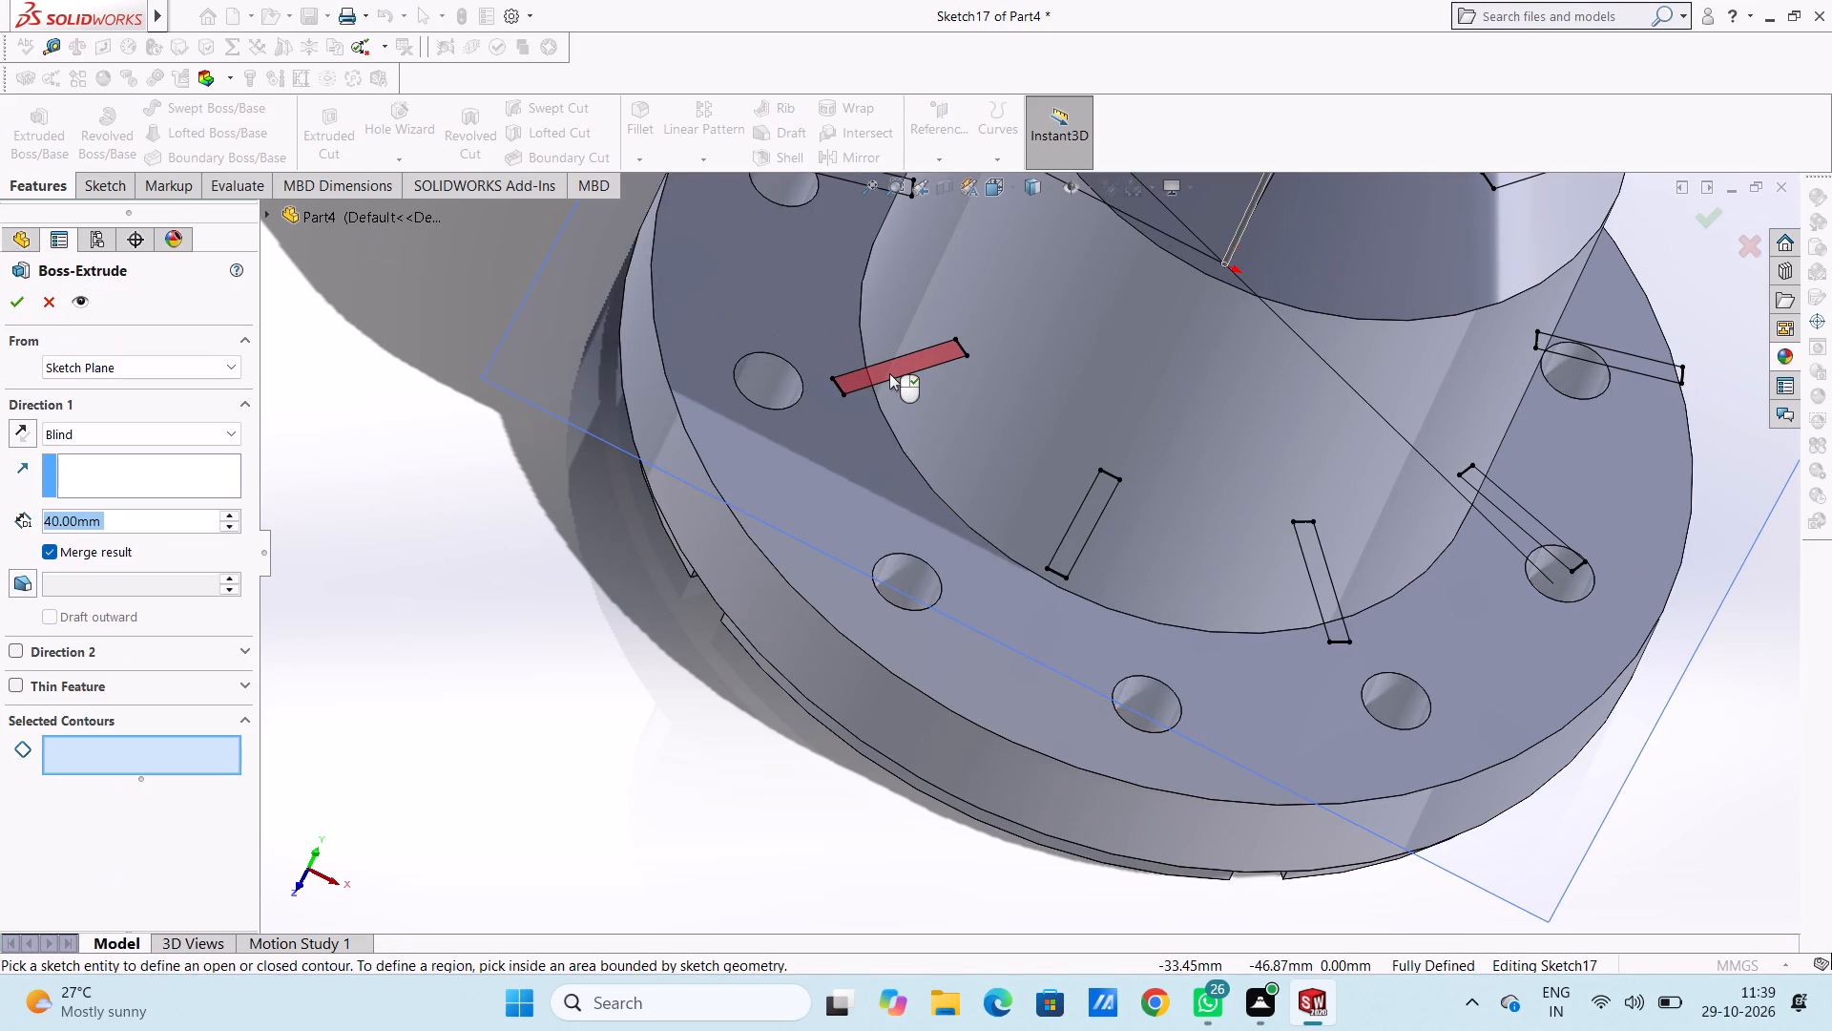
click(890, 373)
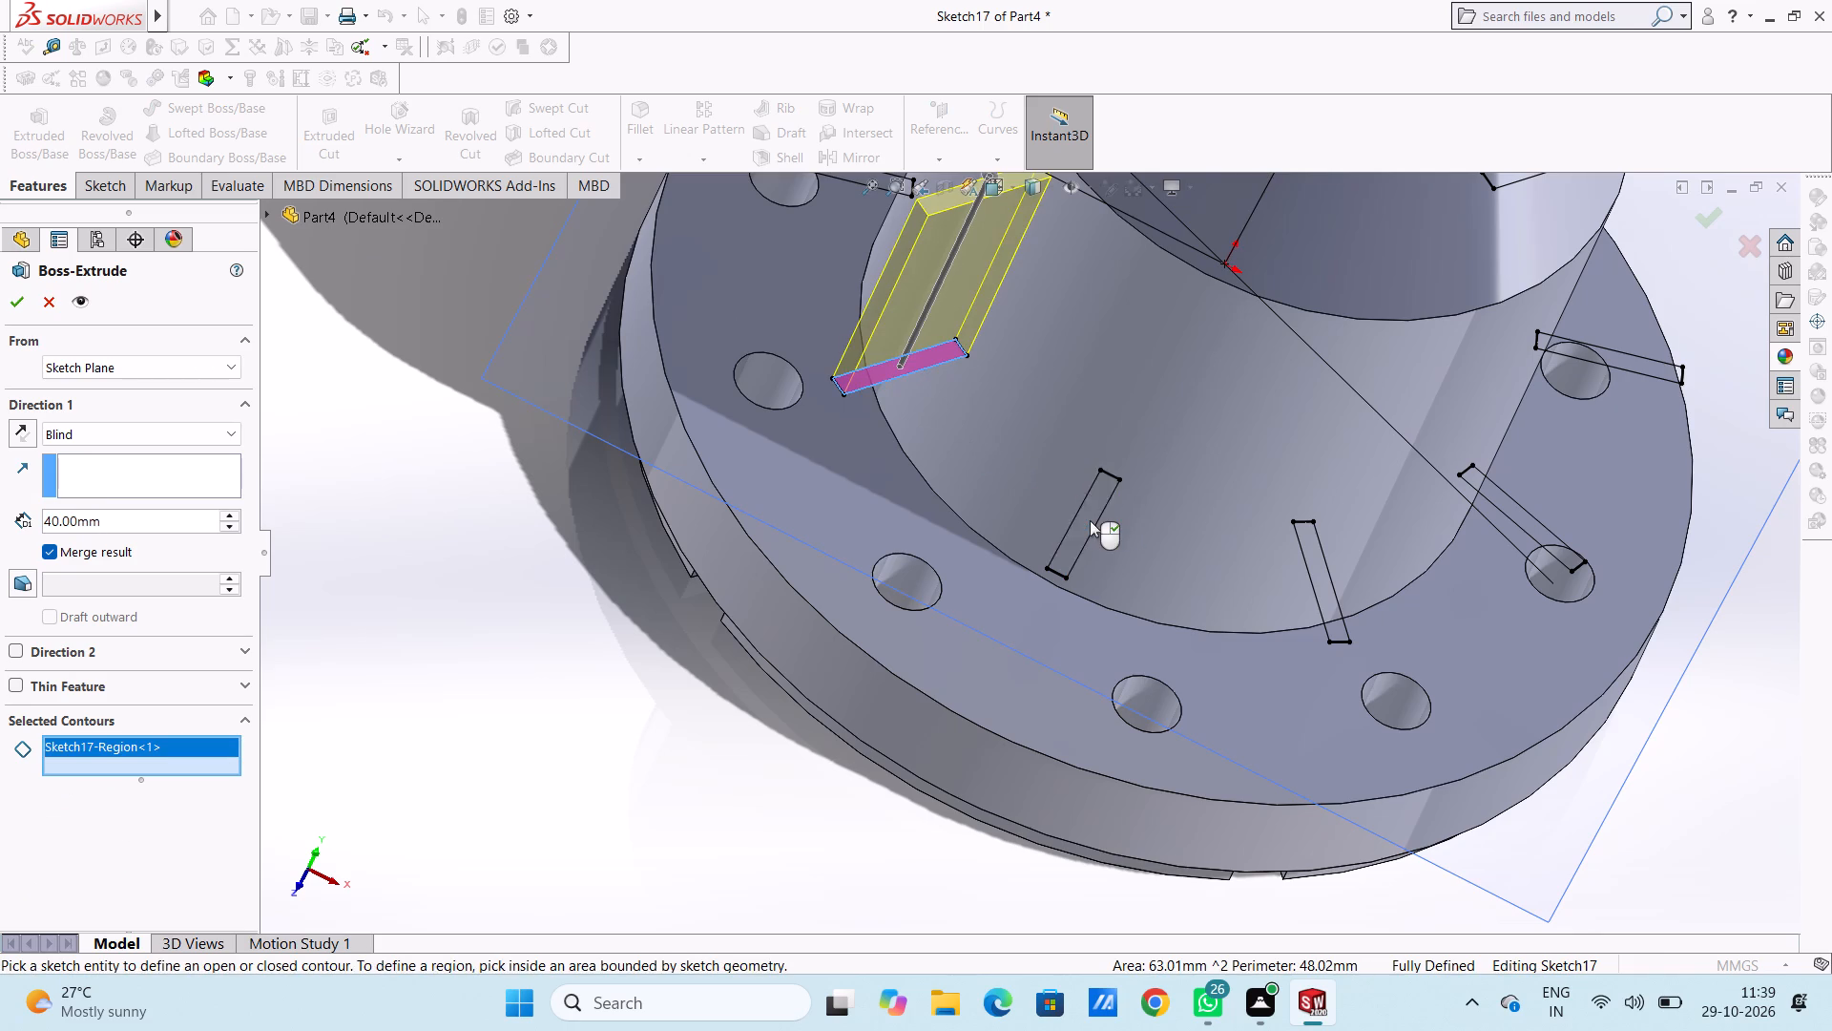
click(1086, 520)
click(1317, 574)
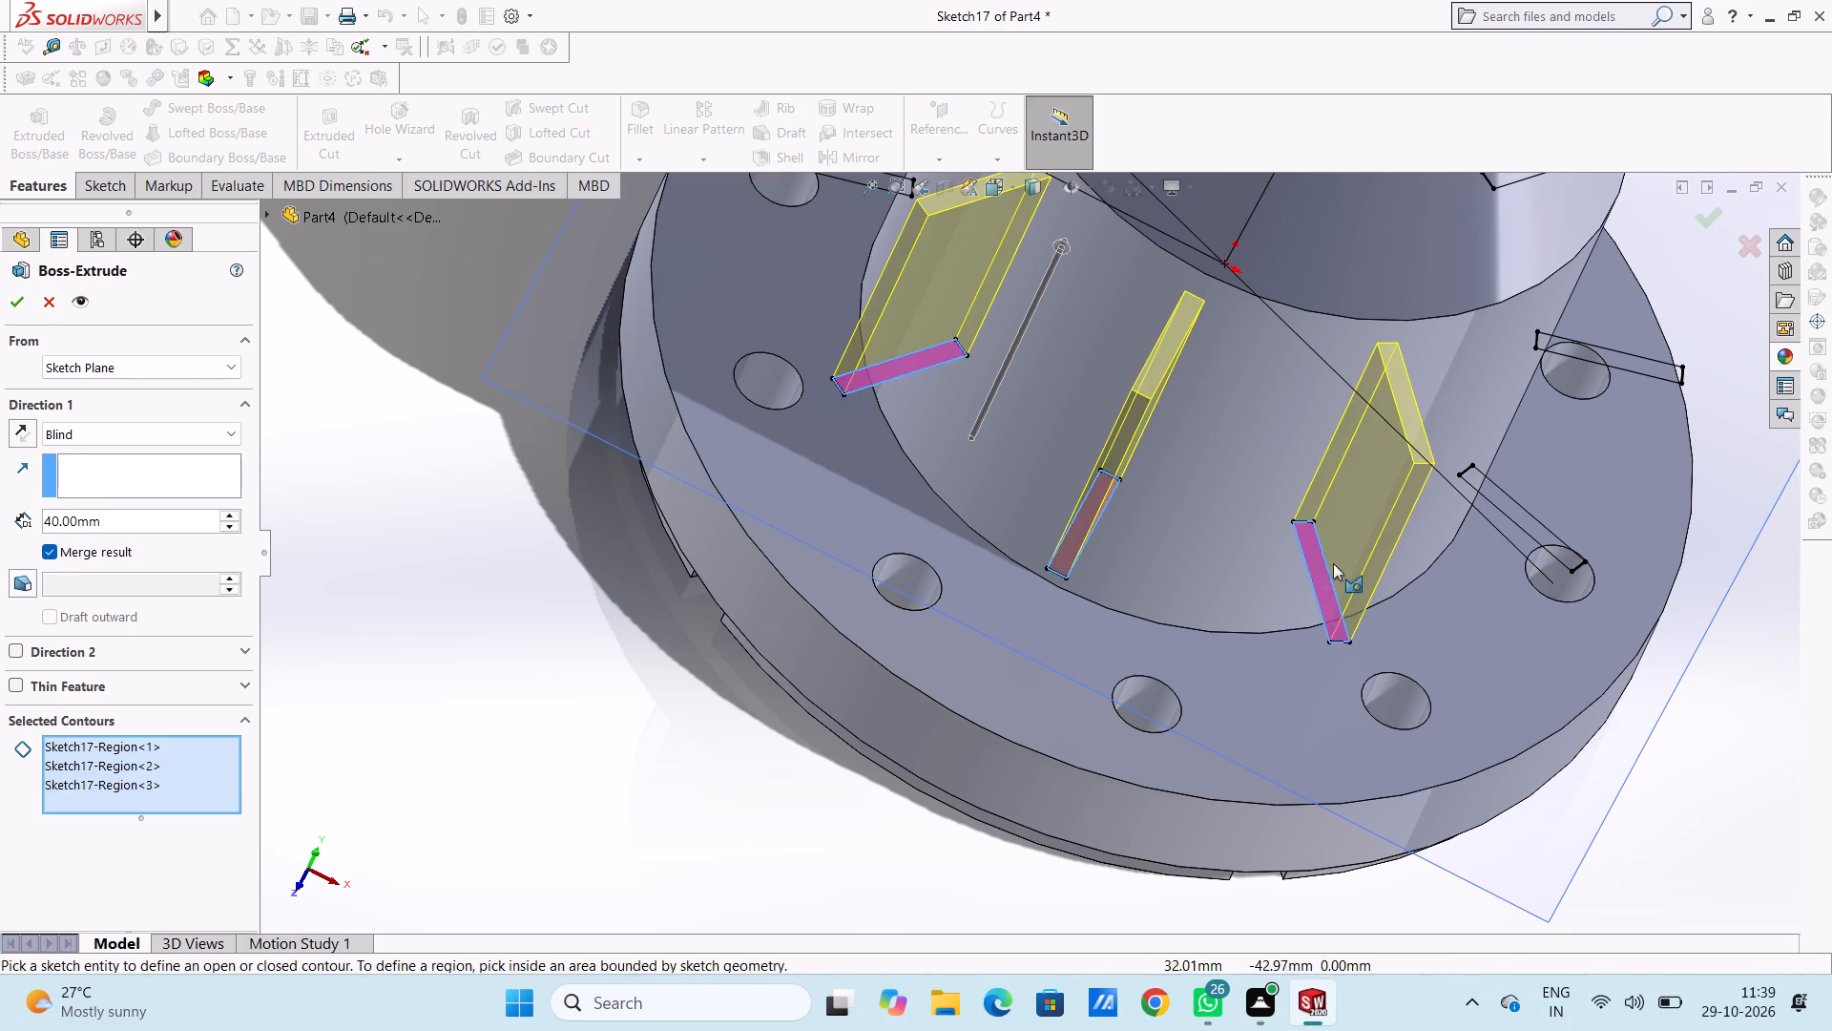
click(1510, 503)
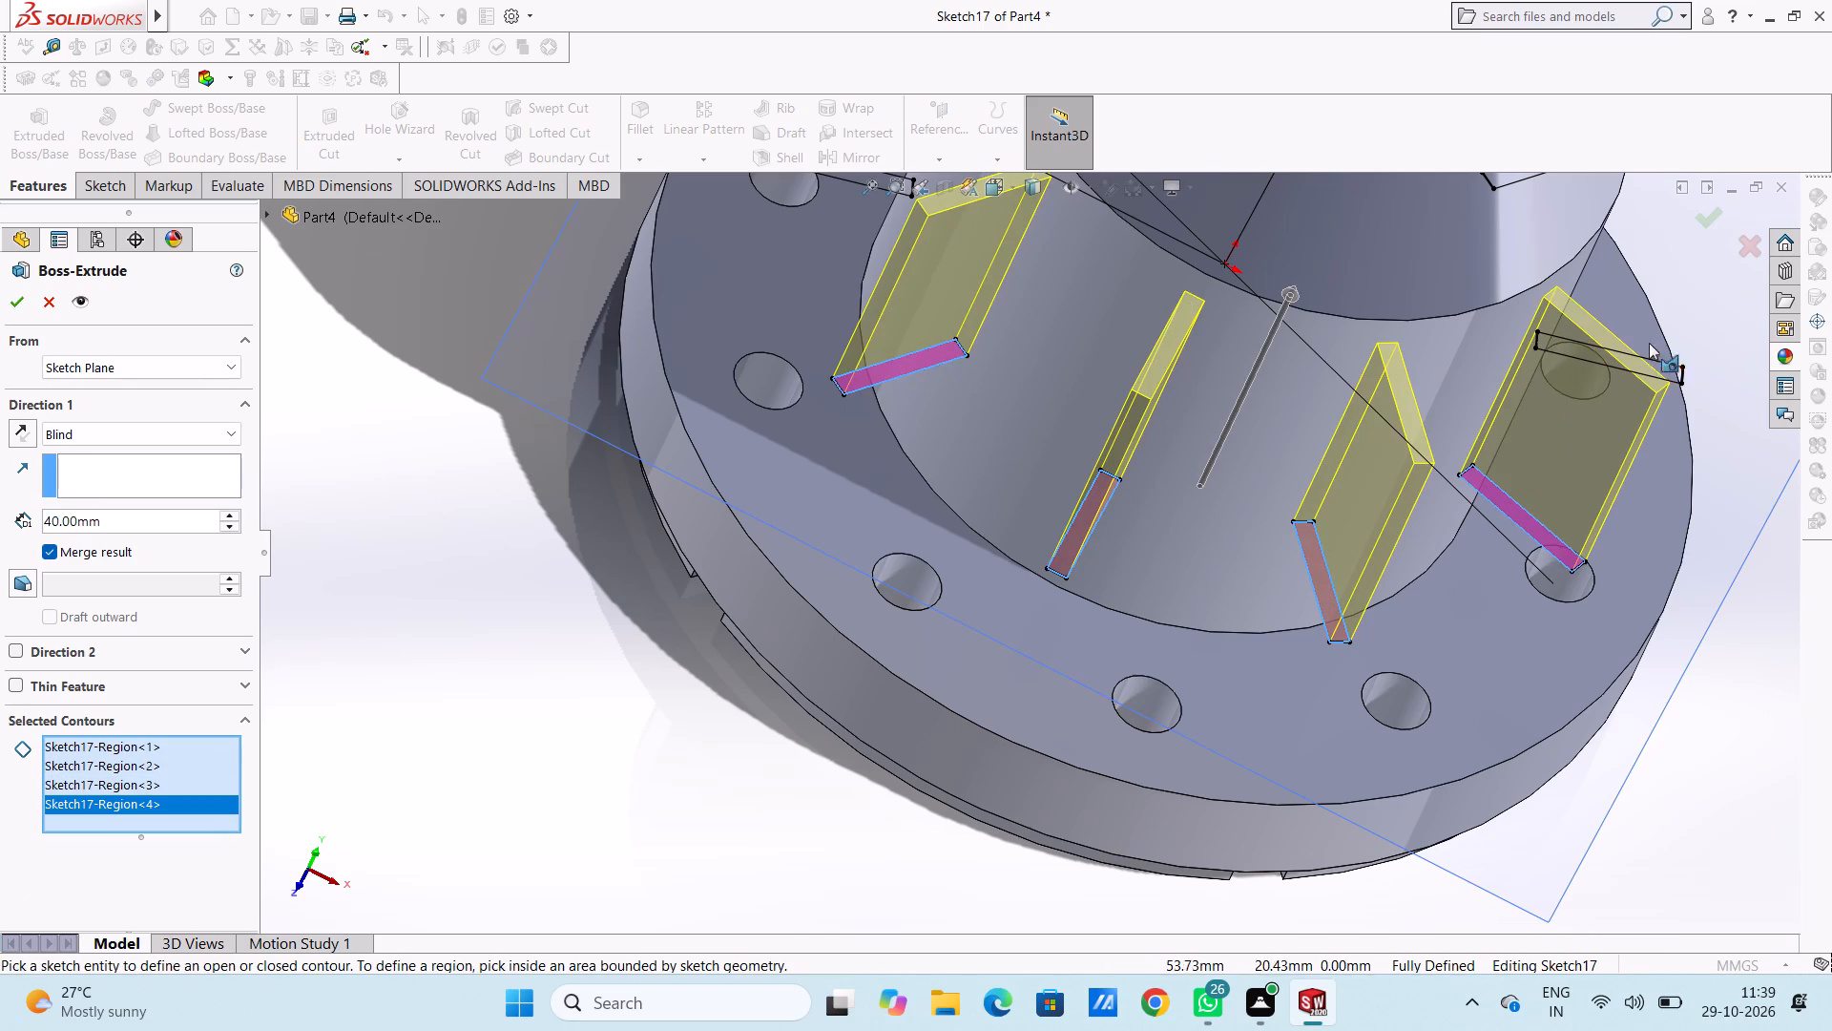
click(1661, 370)
scroll(1461, 438, up, 4)
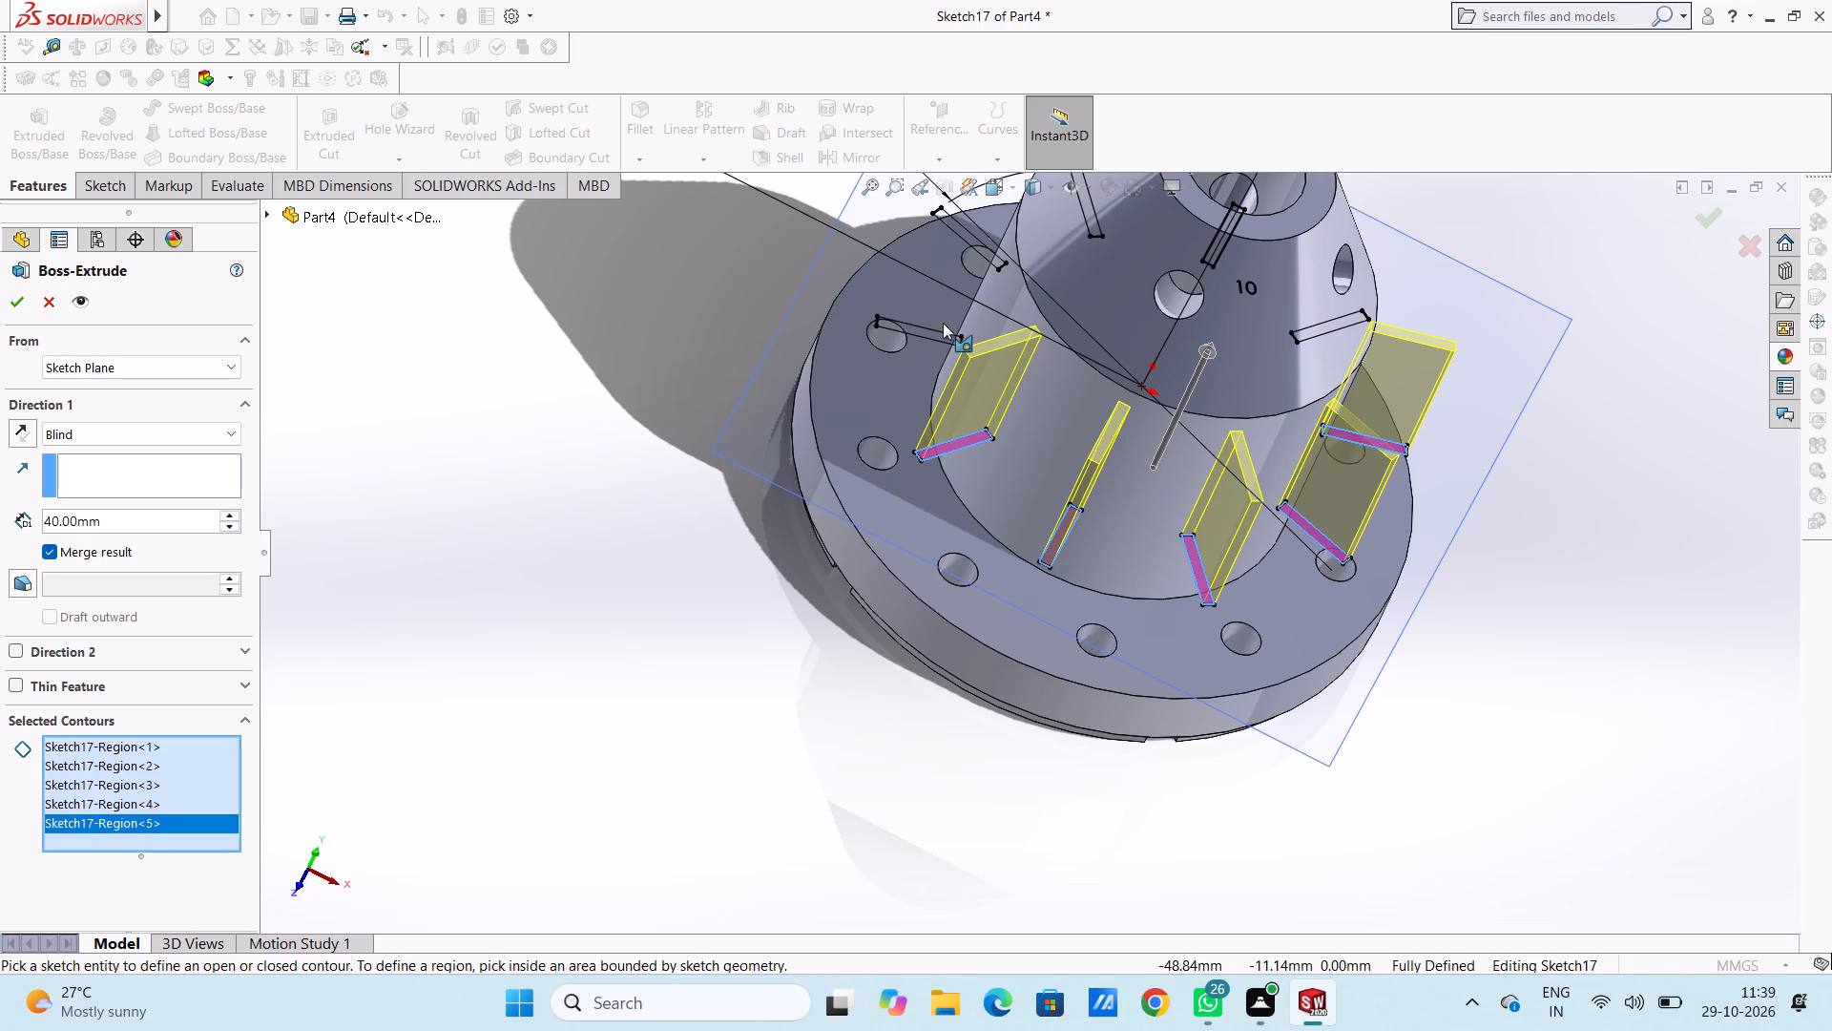
scroll(943, 323, up, 5)
middle_drag(1049, 352, 1037, 600)
scroll(1037, 600, up, 1)
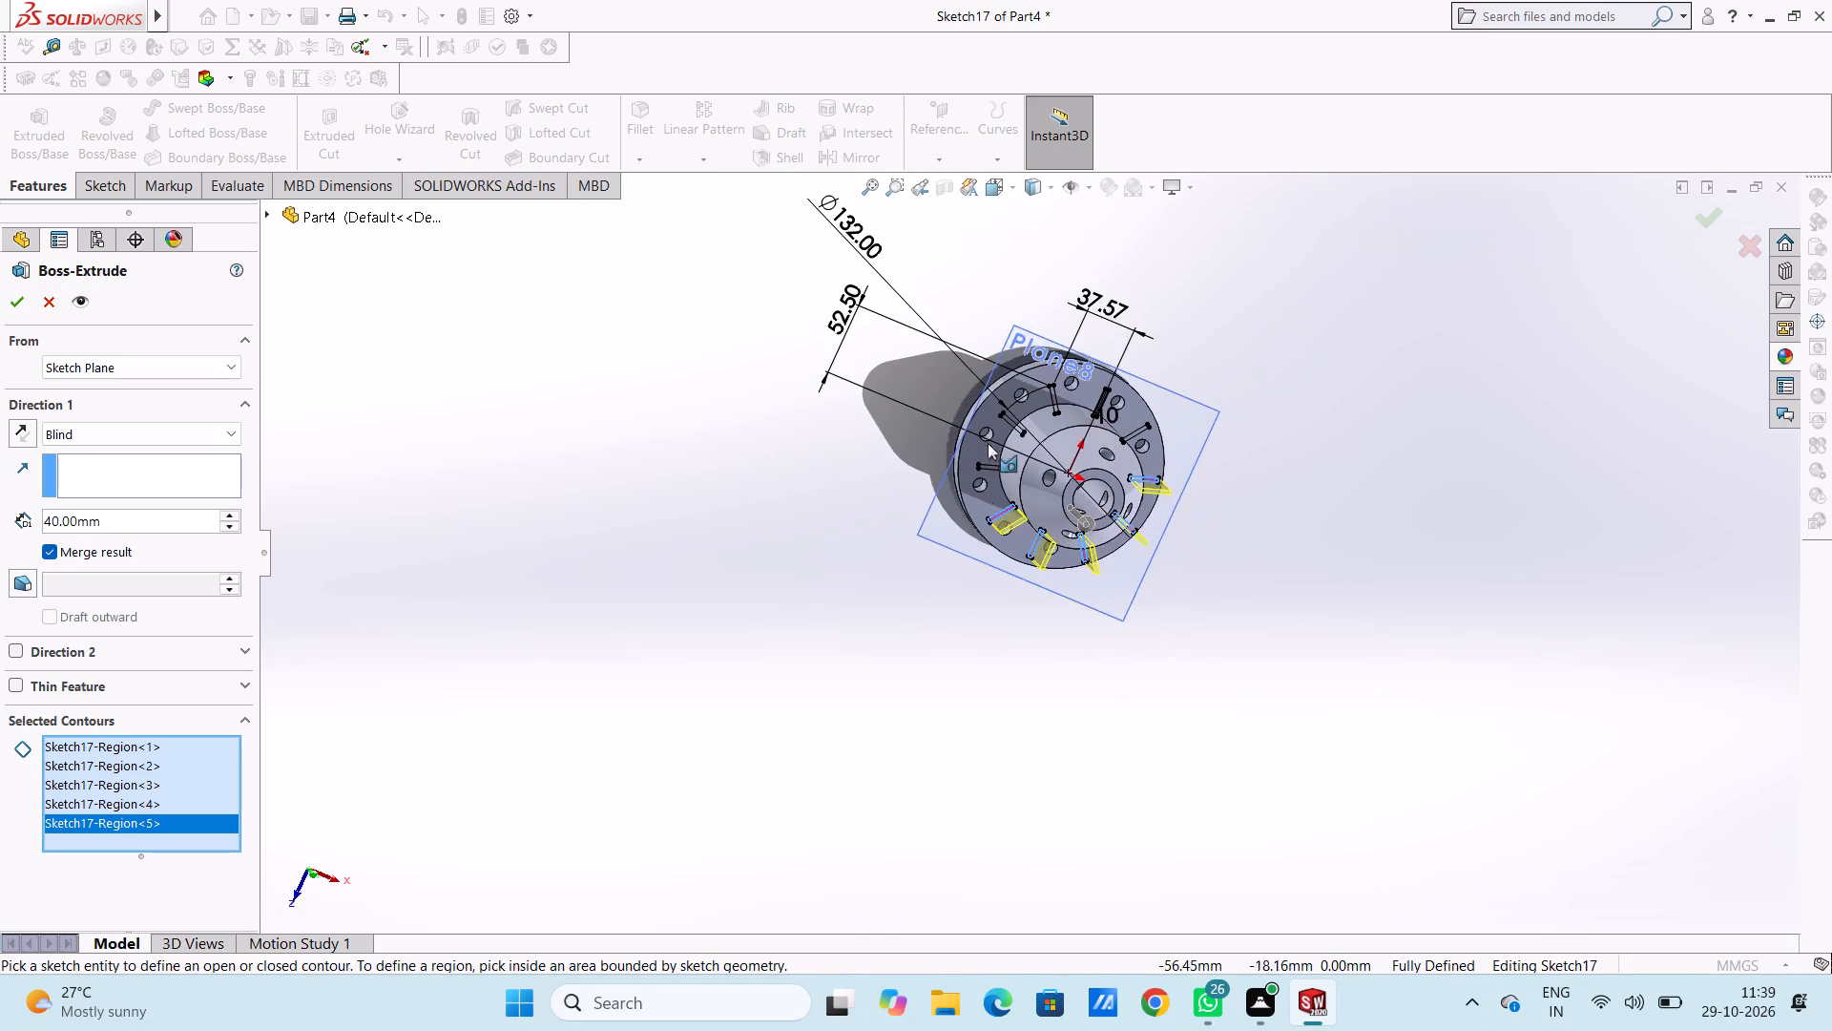
scroll(989, 435, down, 6)
scroll(1083, 616, down, 6)
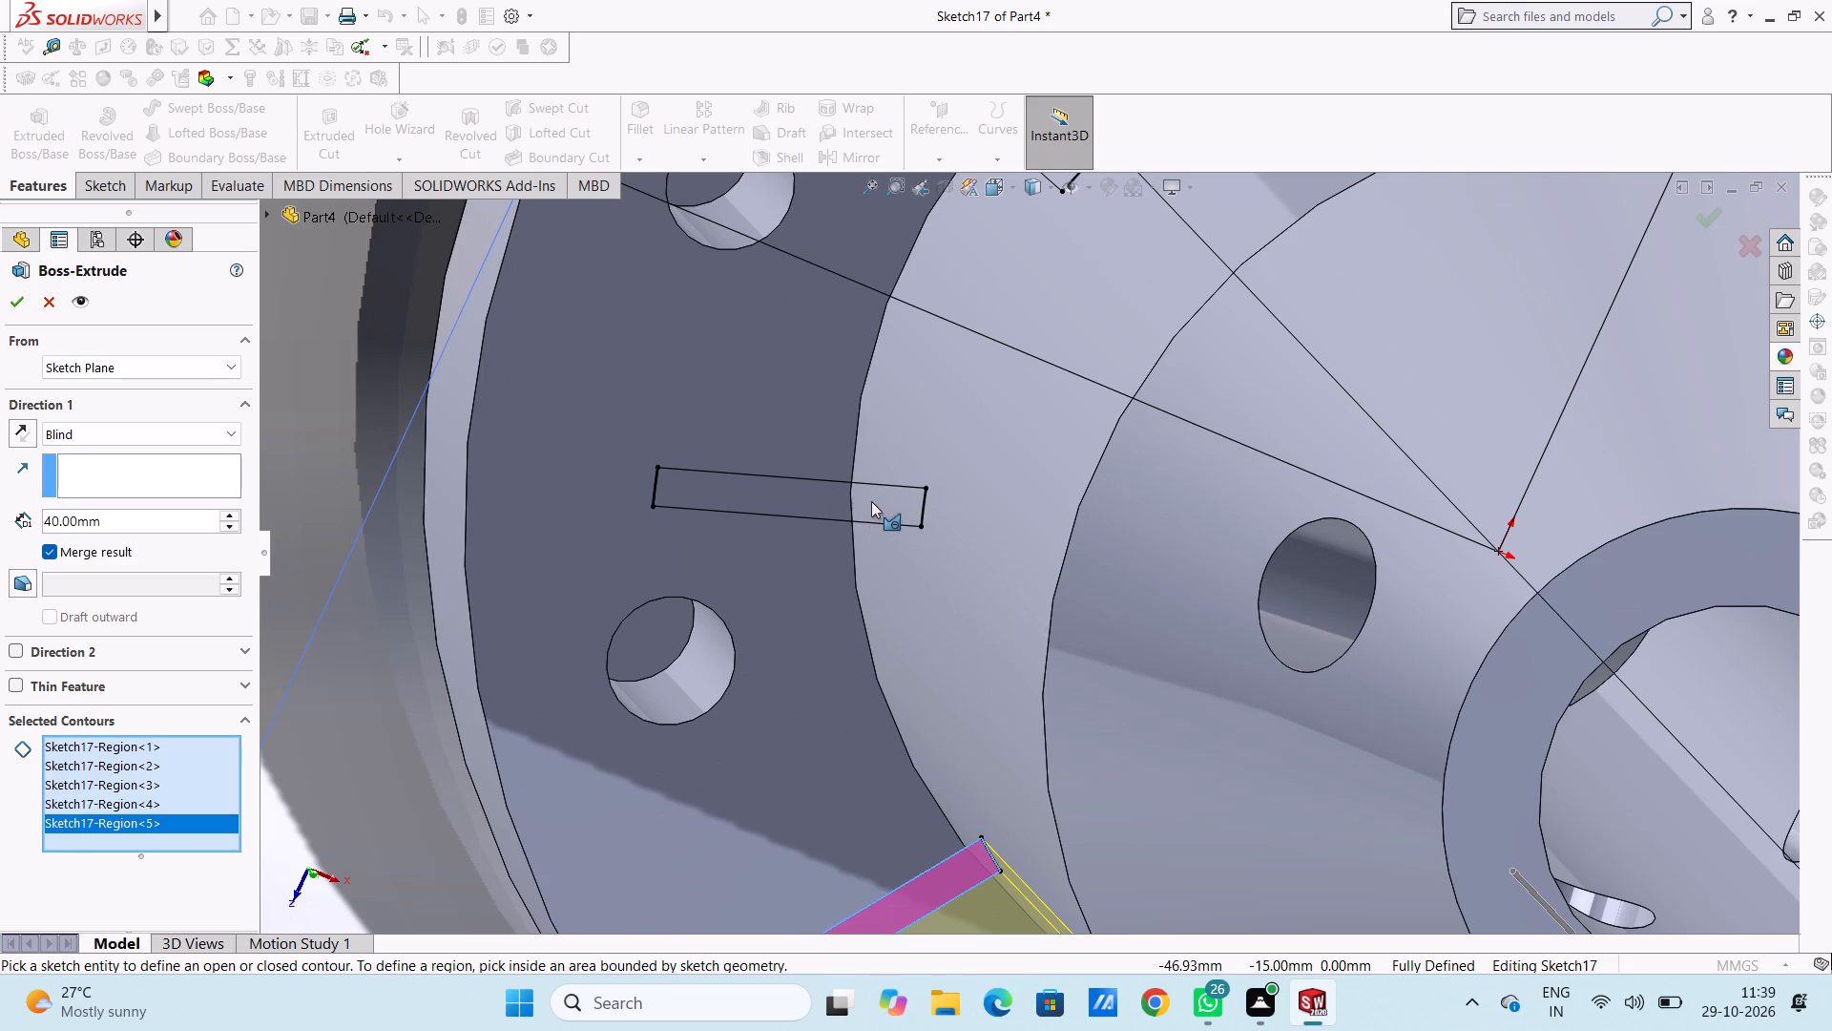
click(873, 502)
scroll(928, 407, up, 6)
scroll(1061, 347, down, 5)
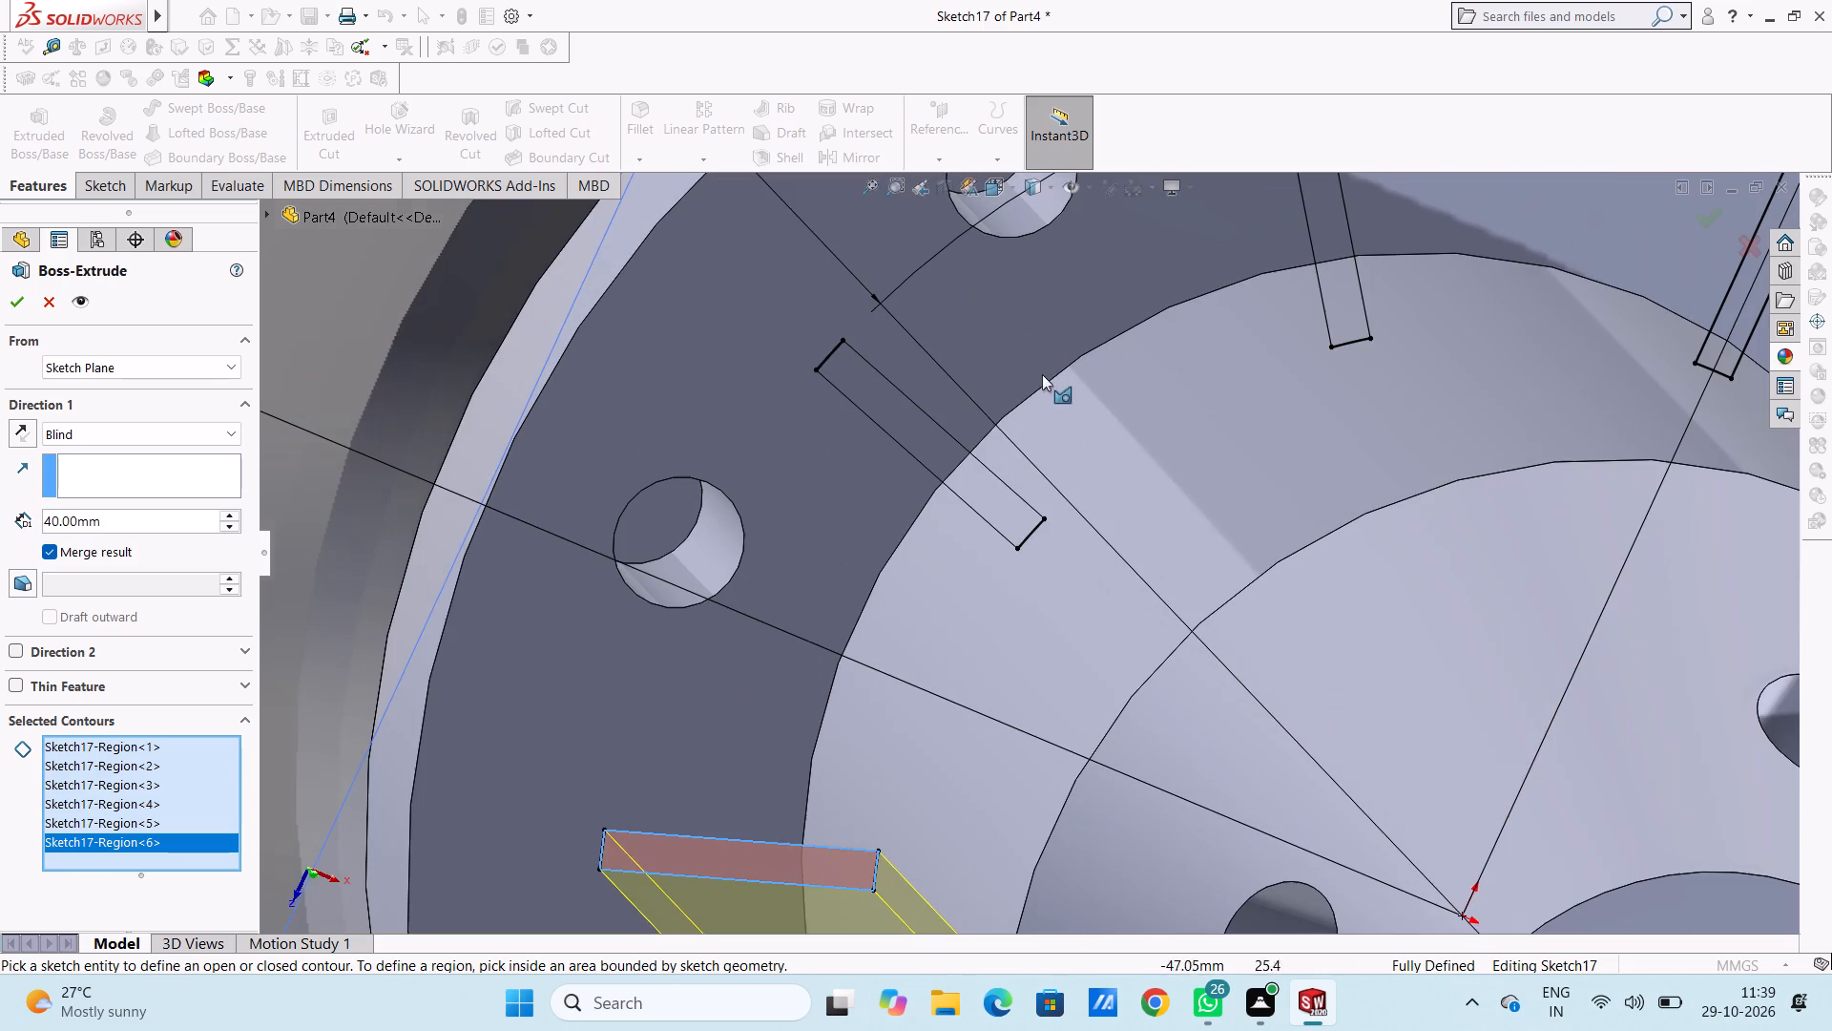
click(947, 460)
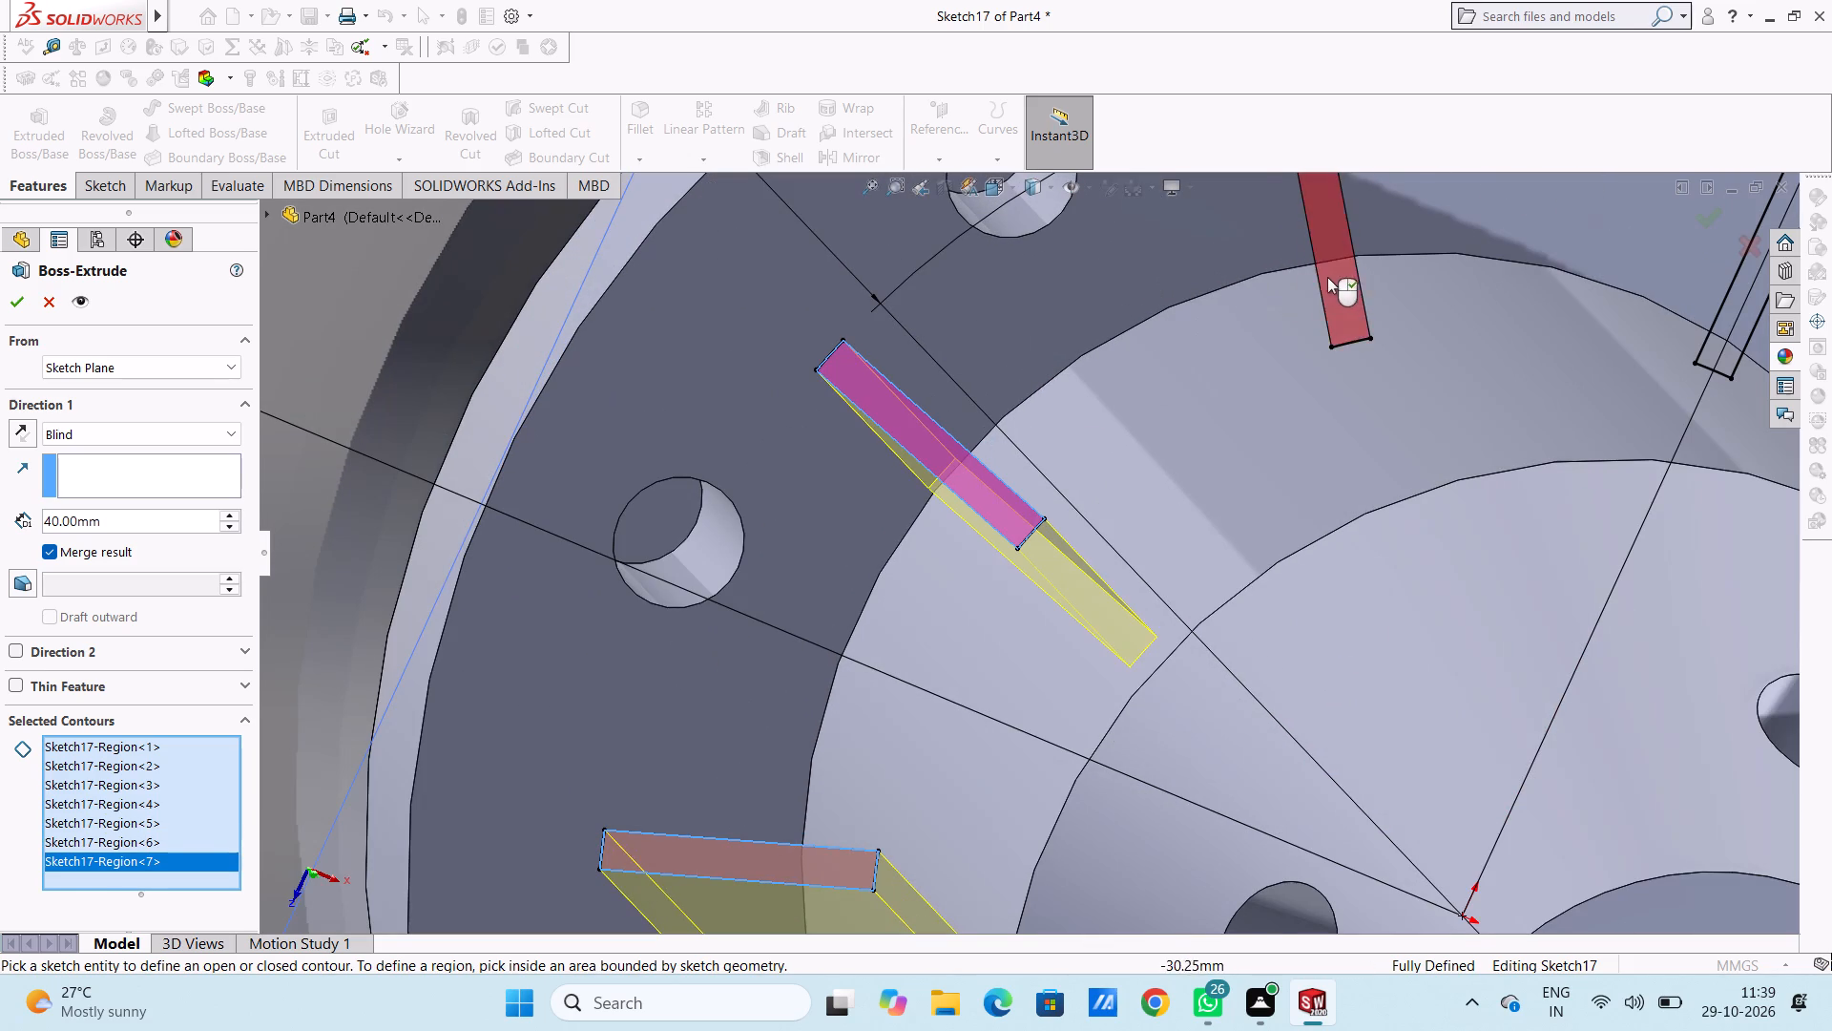
click(1333, 280)
click(1726, 314)
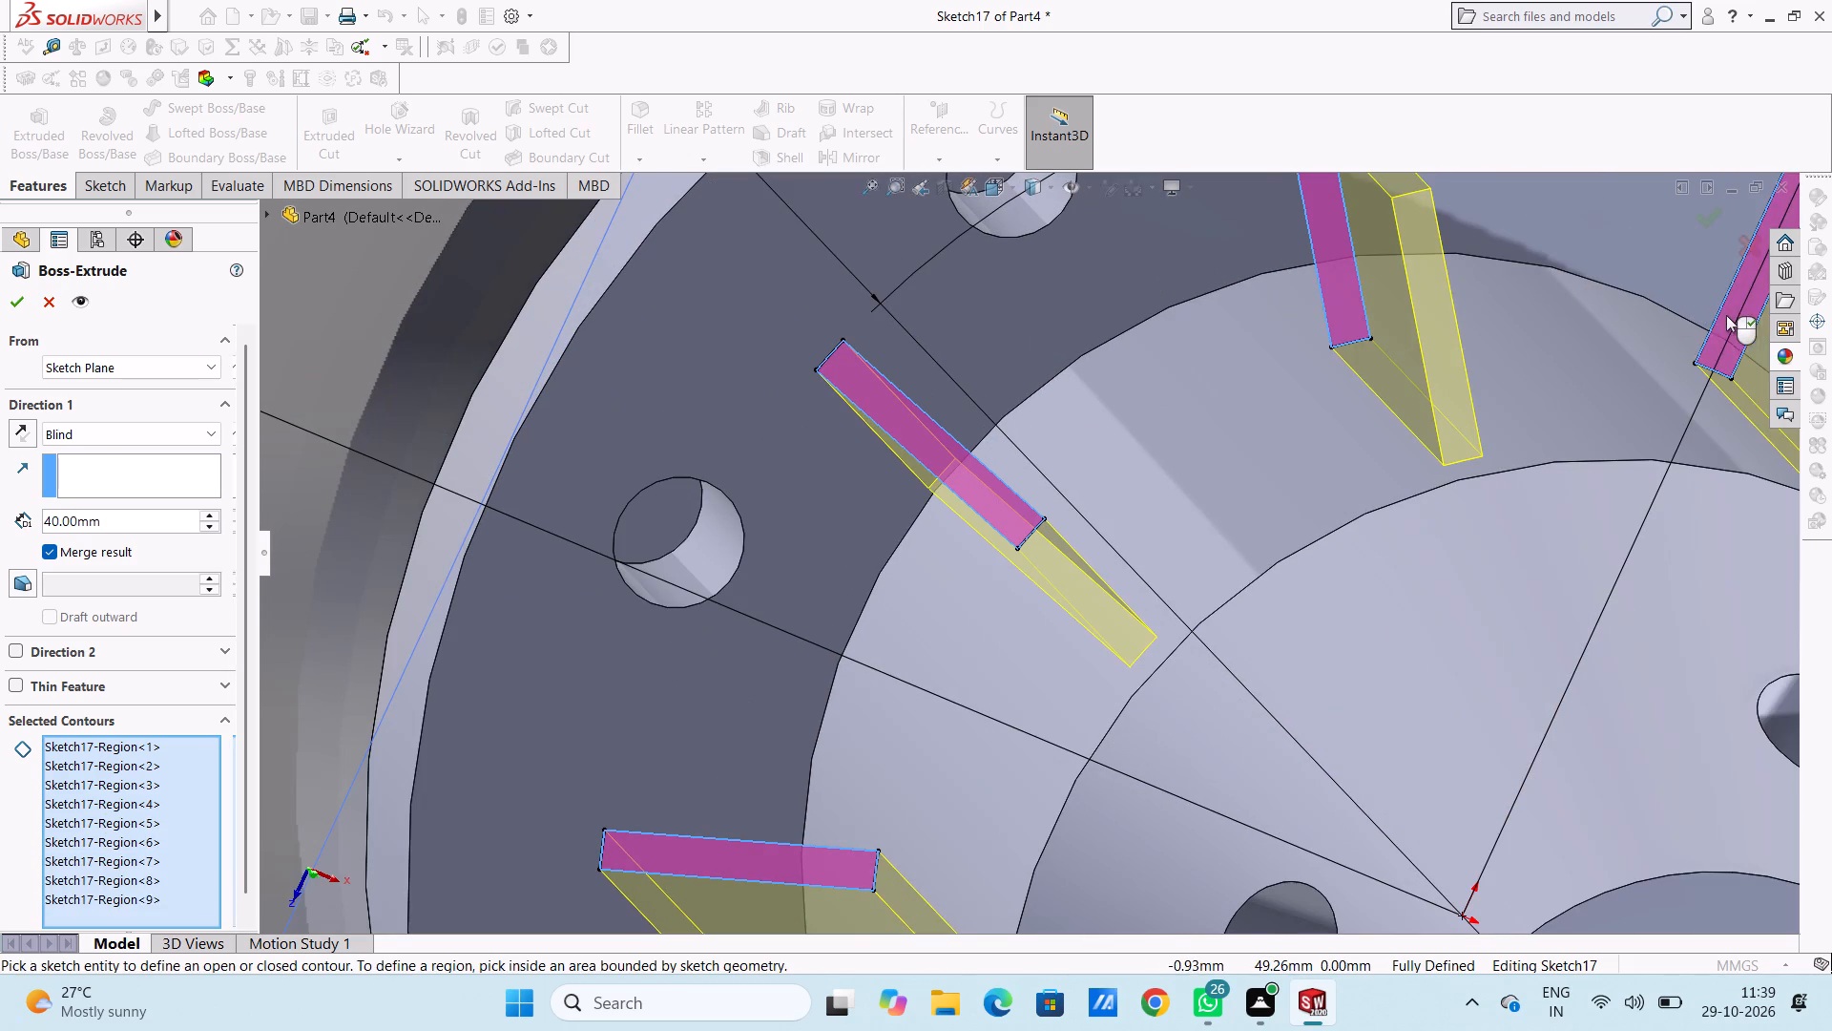
scroll(1699, 312, up, 5)
scroll(1529, 542, up, 3)
scroll(1293, 639, down, 4)
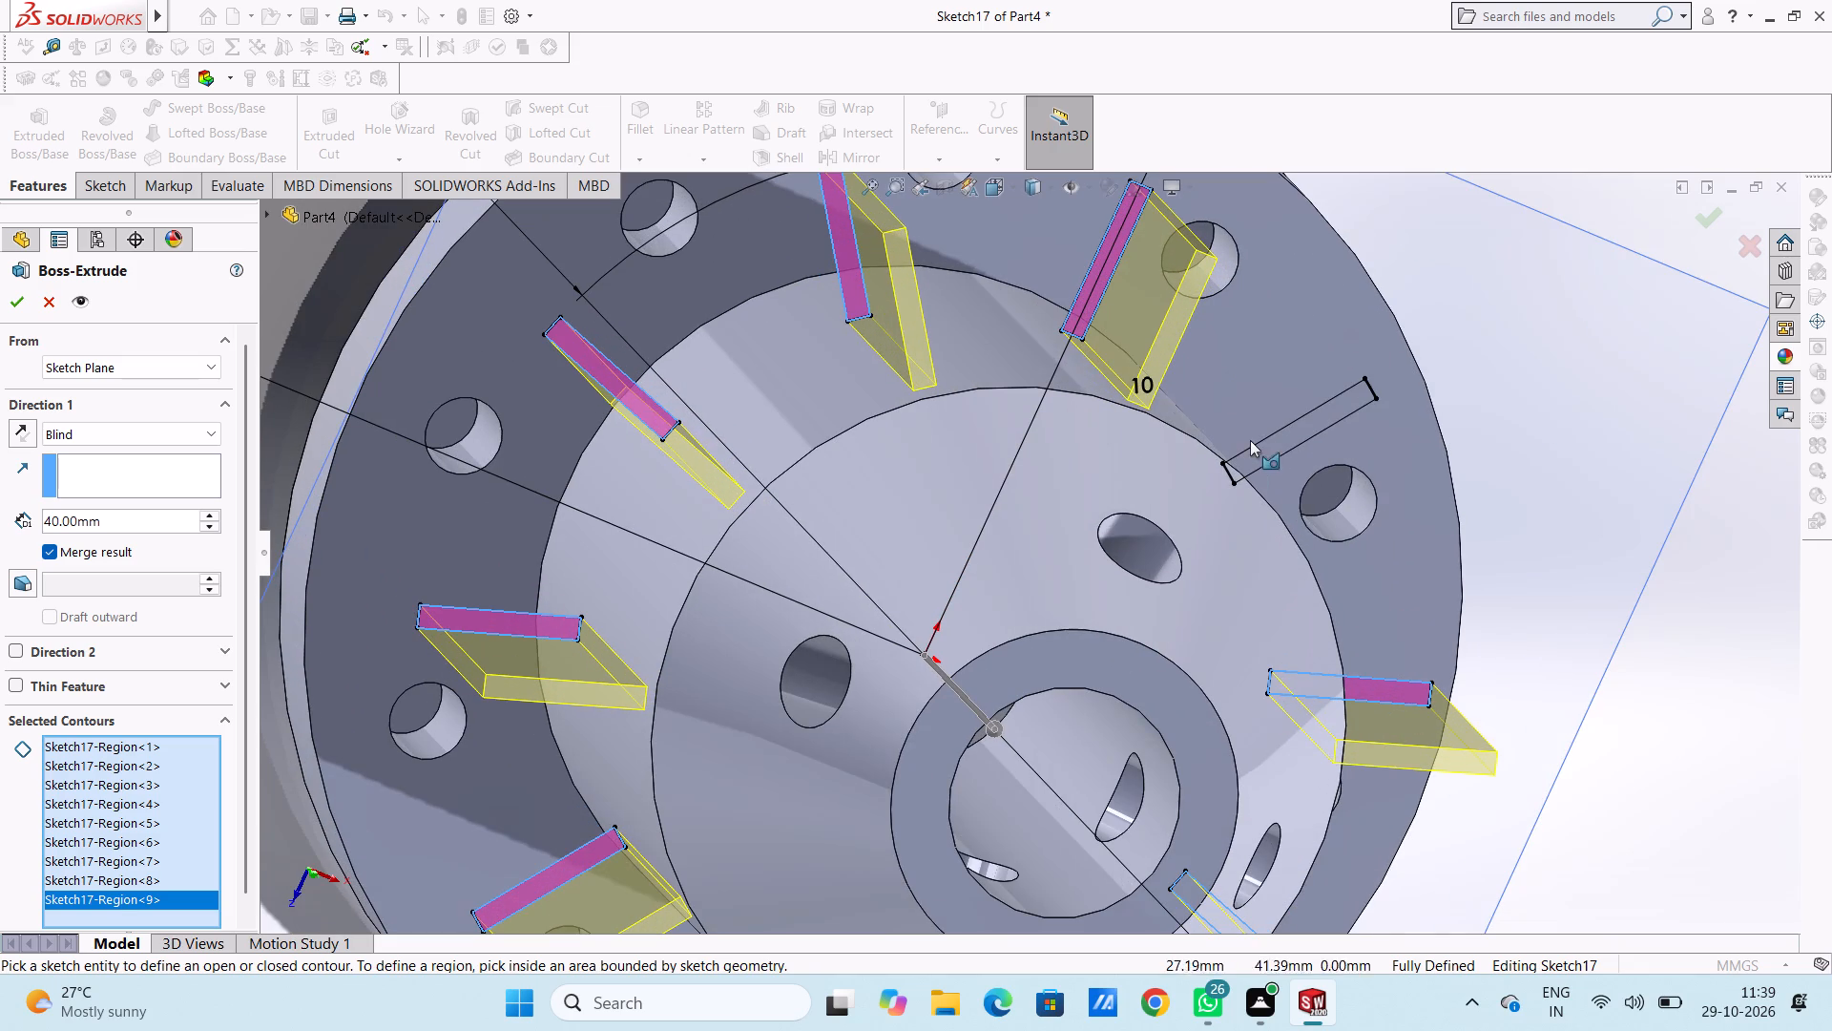
click(1261, 448)
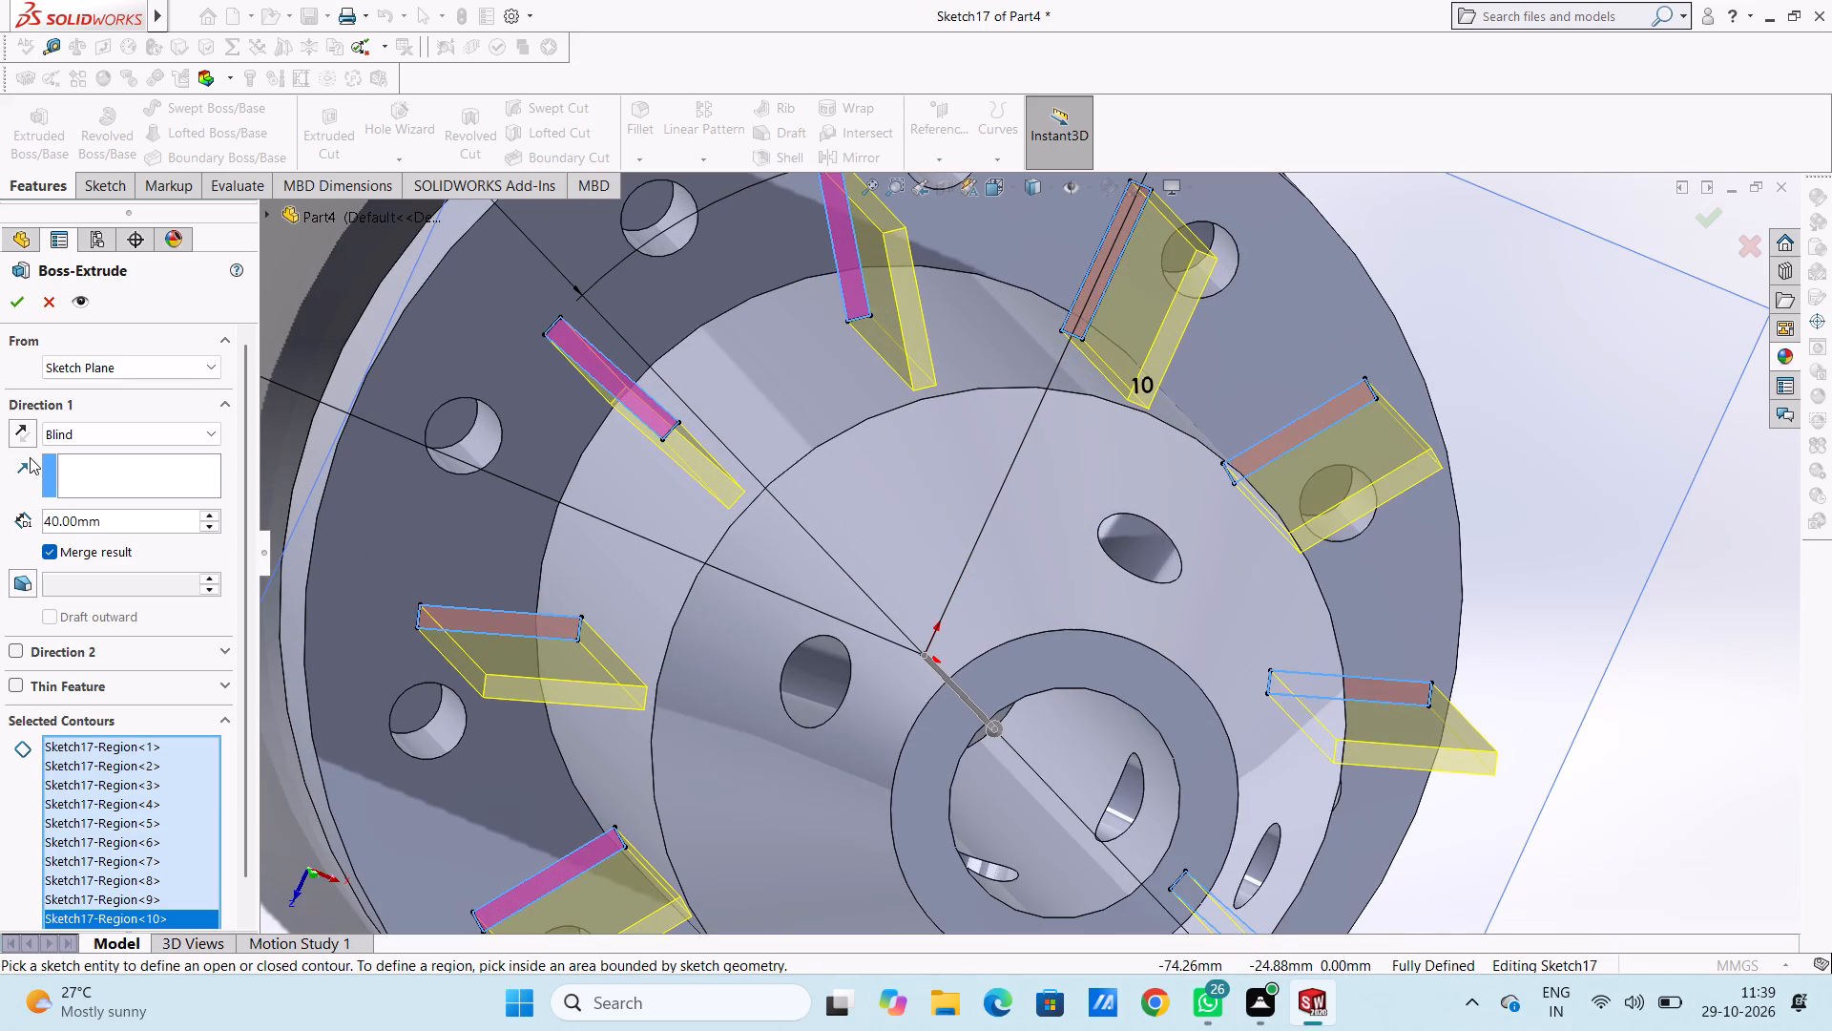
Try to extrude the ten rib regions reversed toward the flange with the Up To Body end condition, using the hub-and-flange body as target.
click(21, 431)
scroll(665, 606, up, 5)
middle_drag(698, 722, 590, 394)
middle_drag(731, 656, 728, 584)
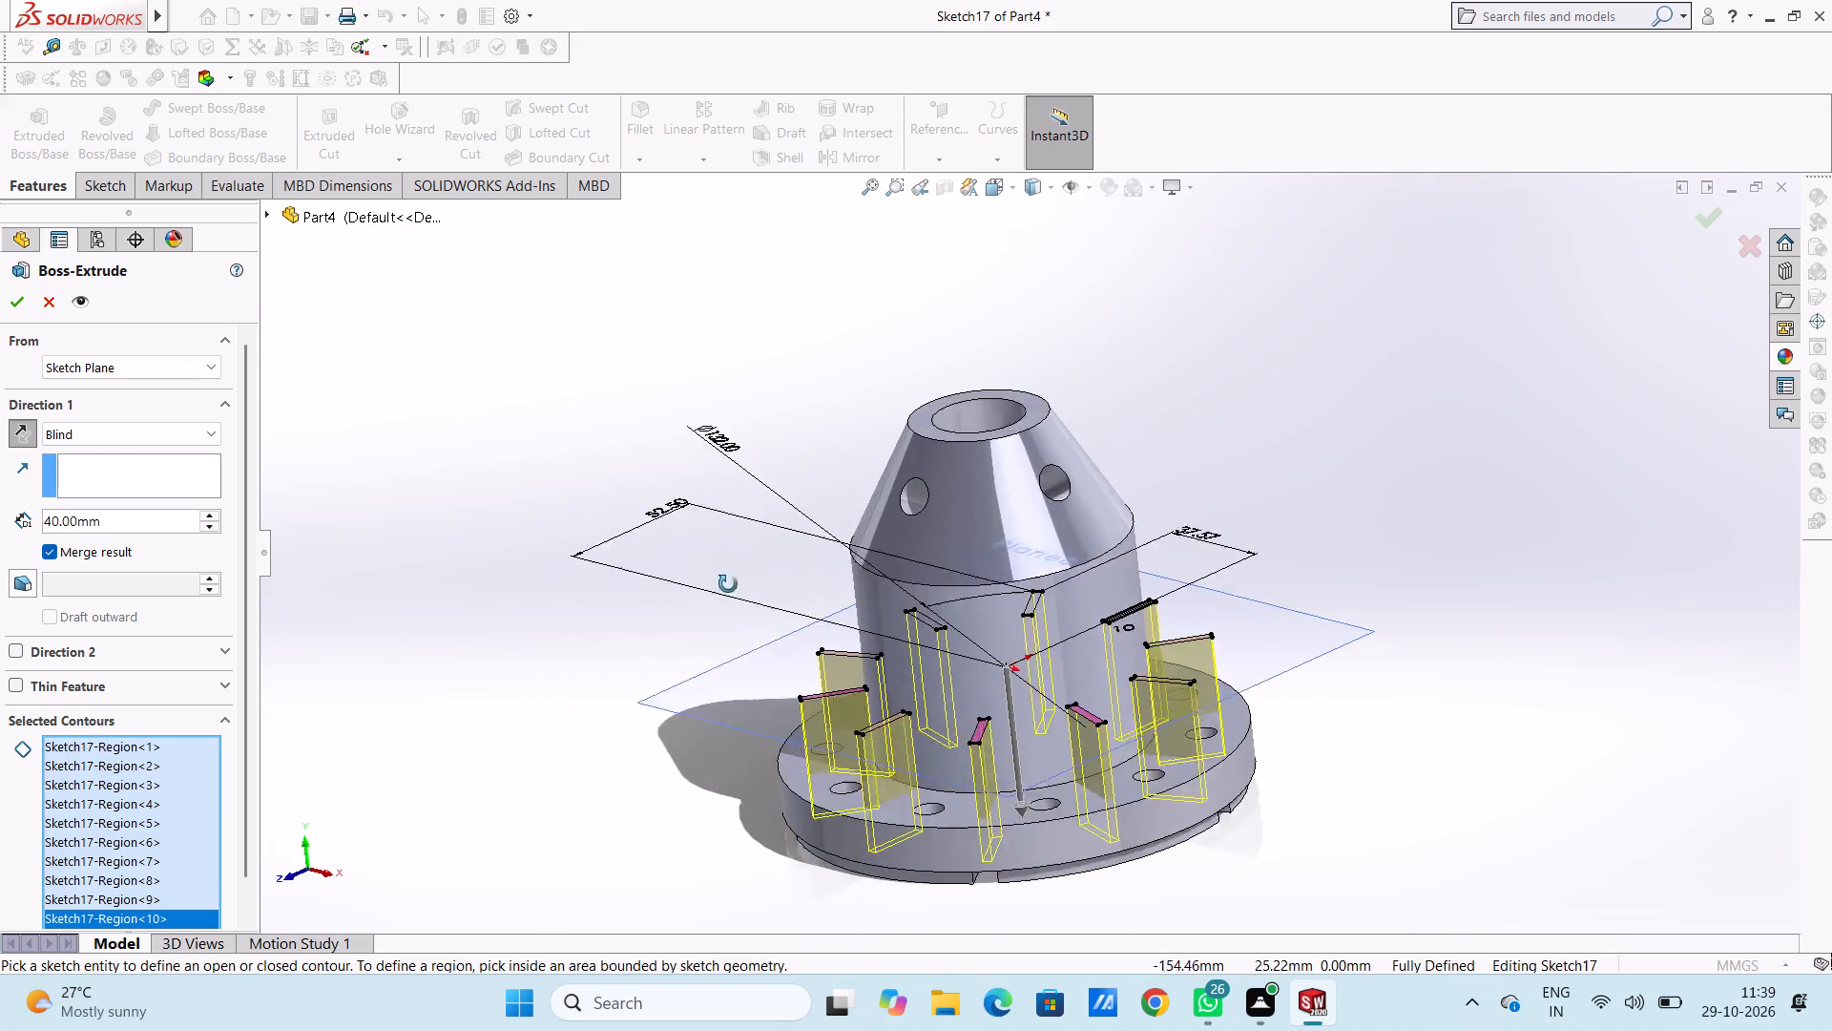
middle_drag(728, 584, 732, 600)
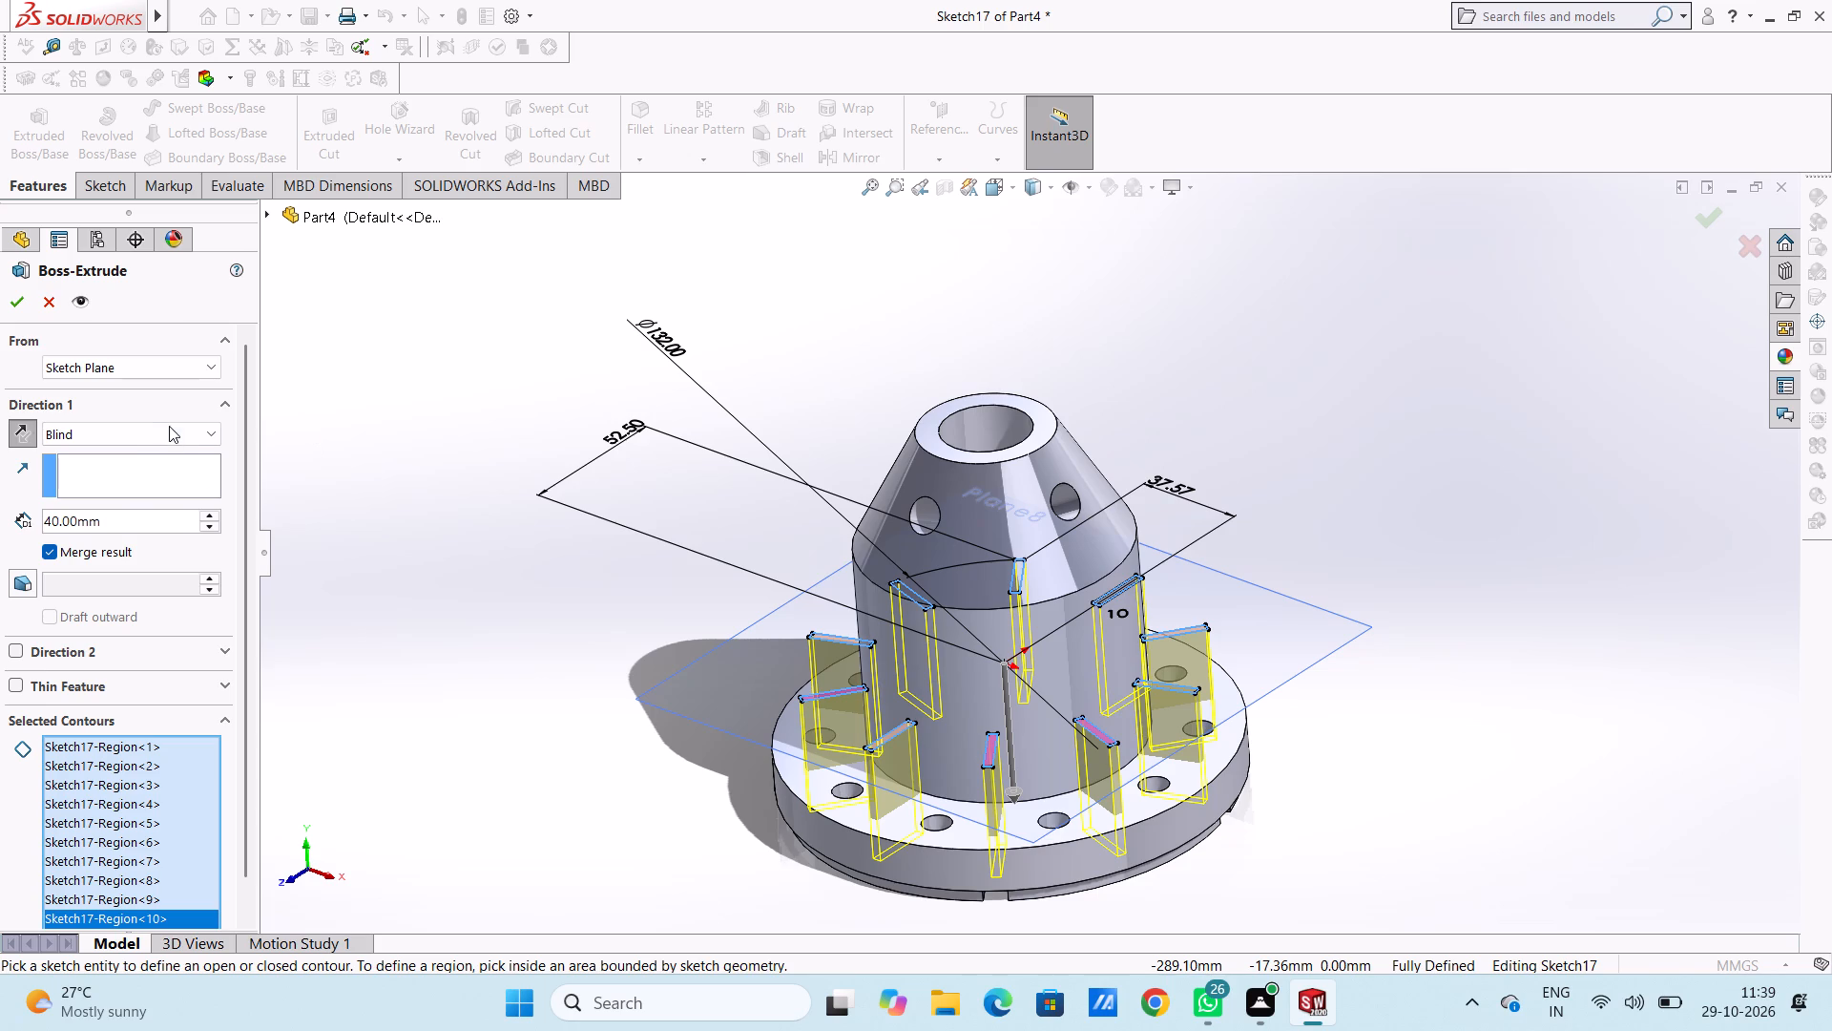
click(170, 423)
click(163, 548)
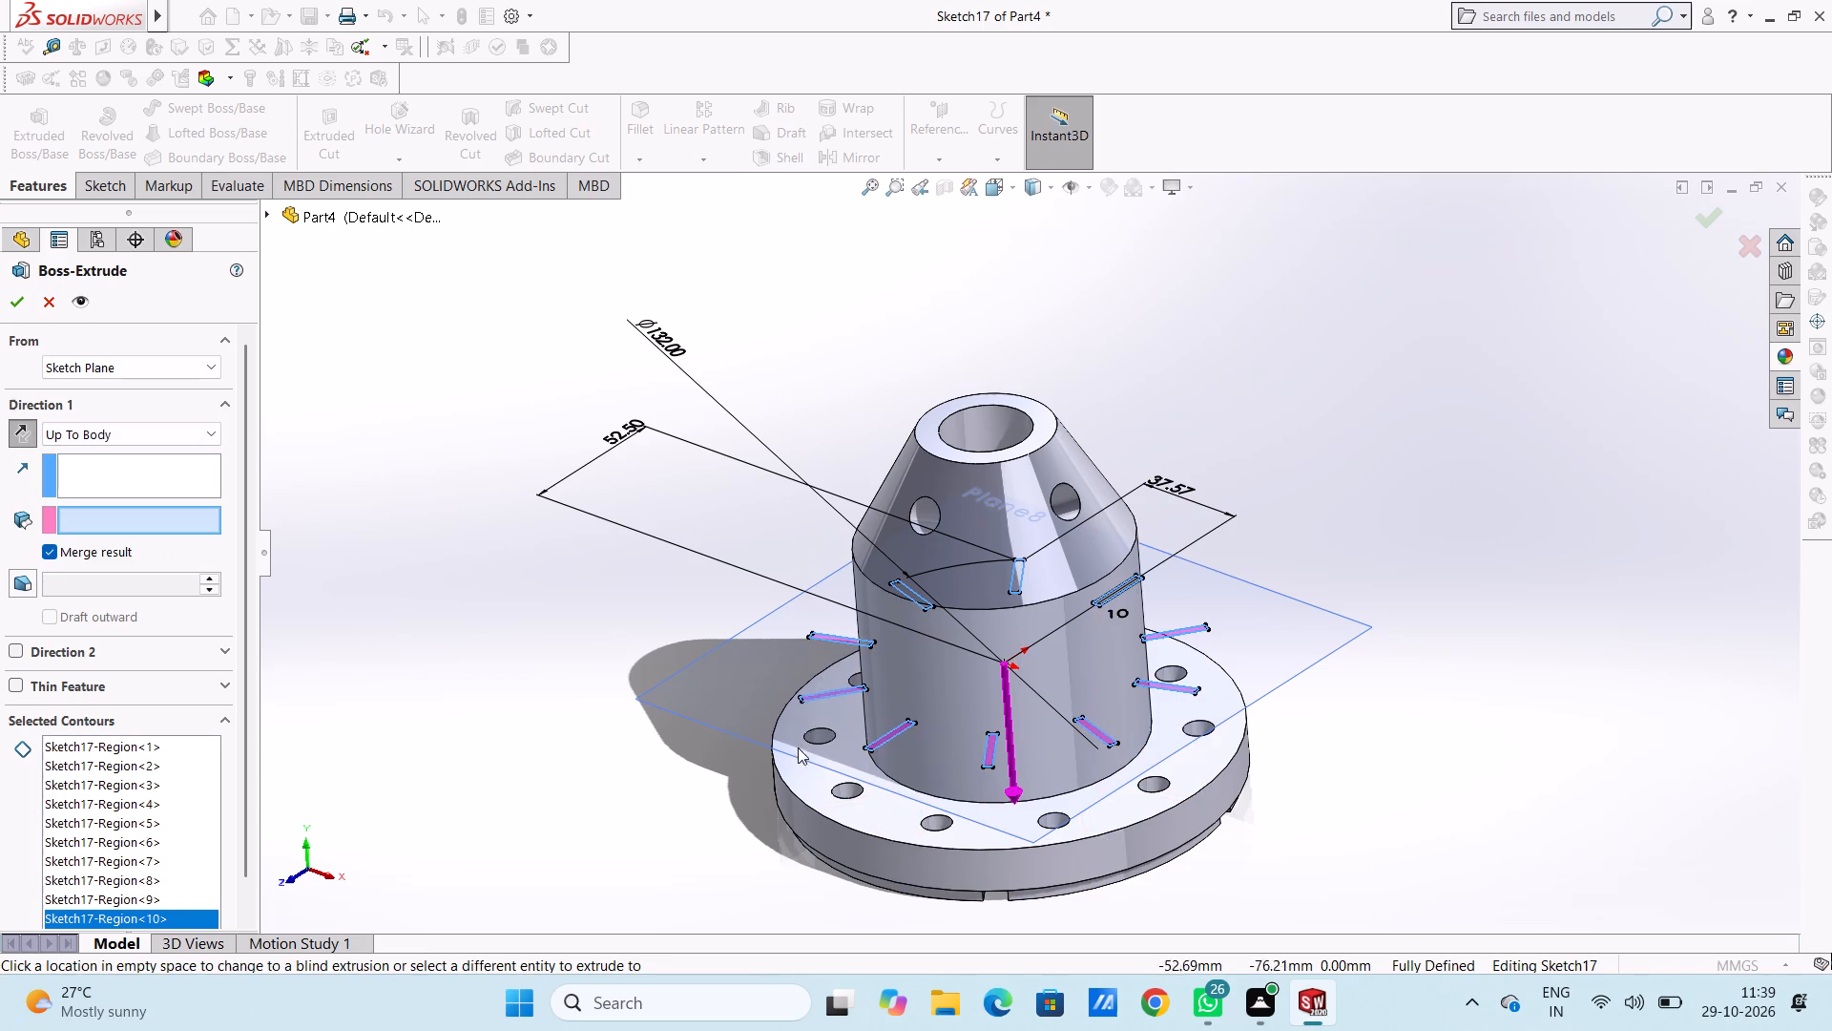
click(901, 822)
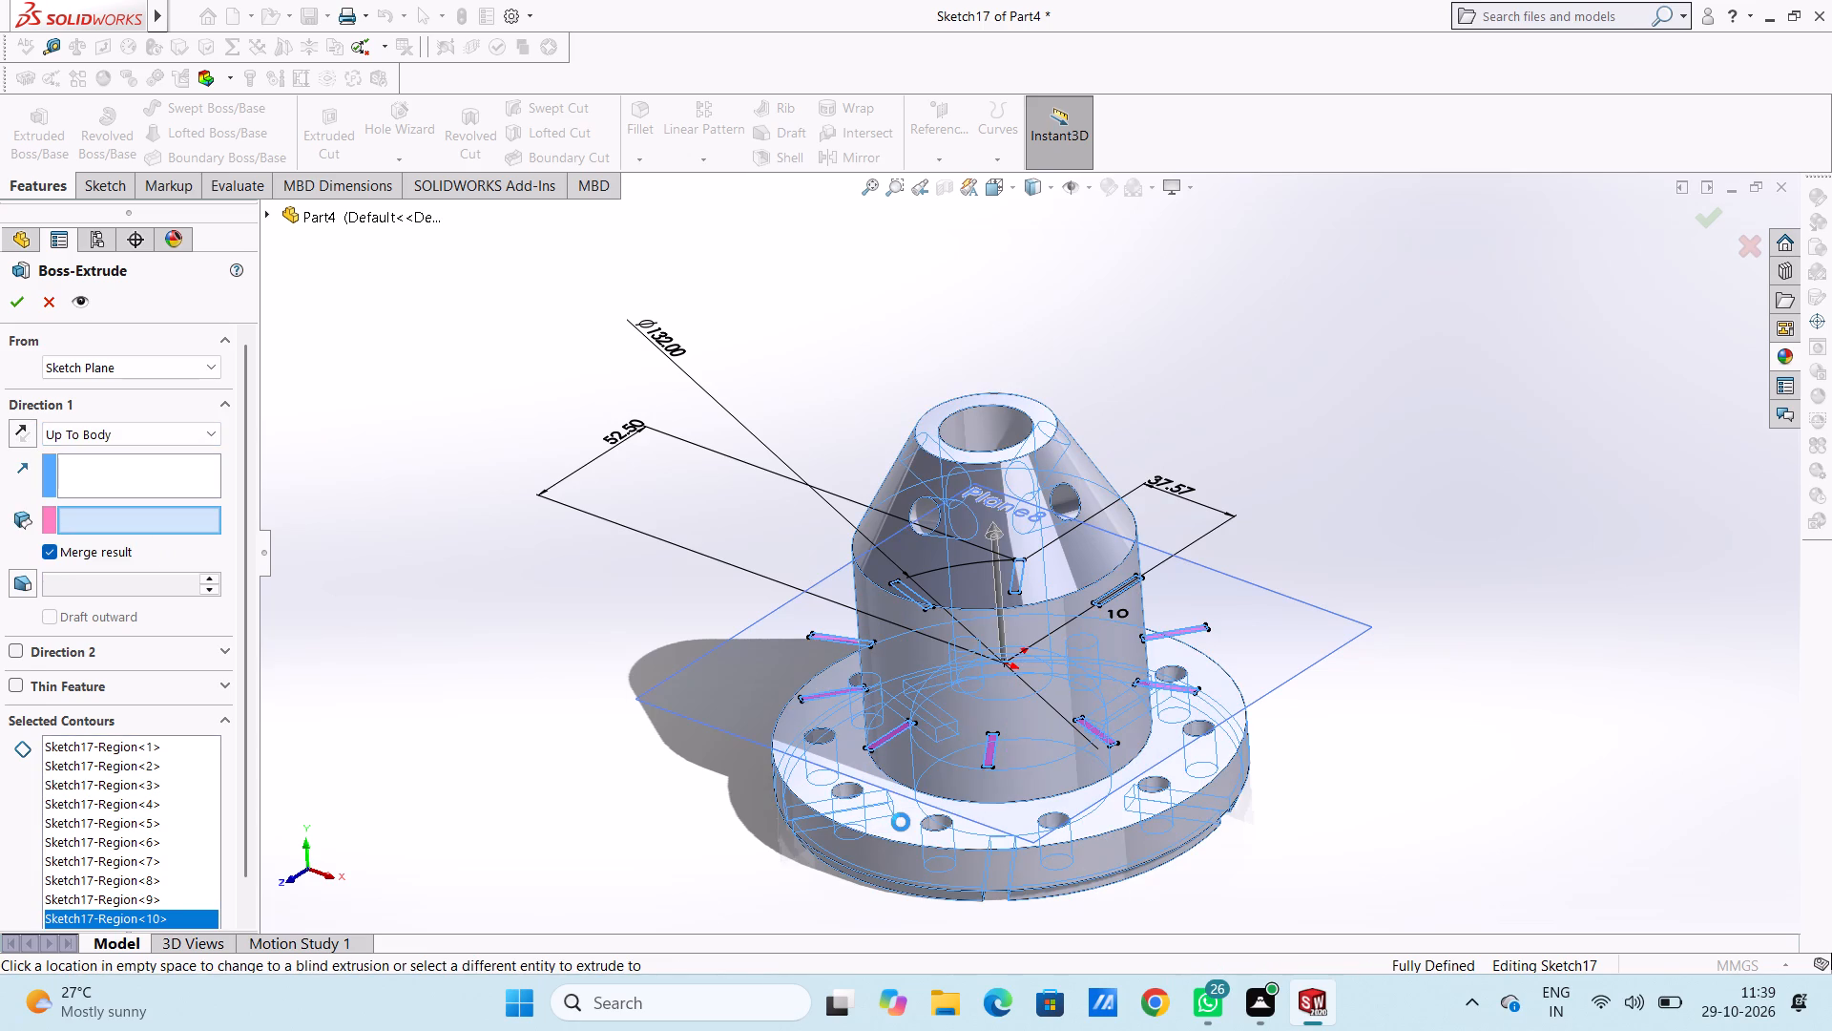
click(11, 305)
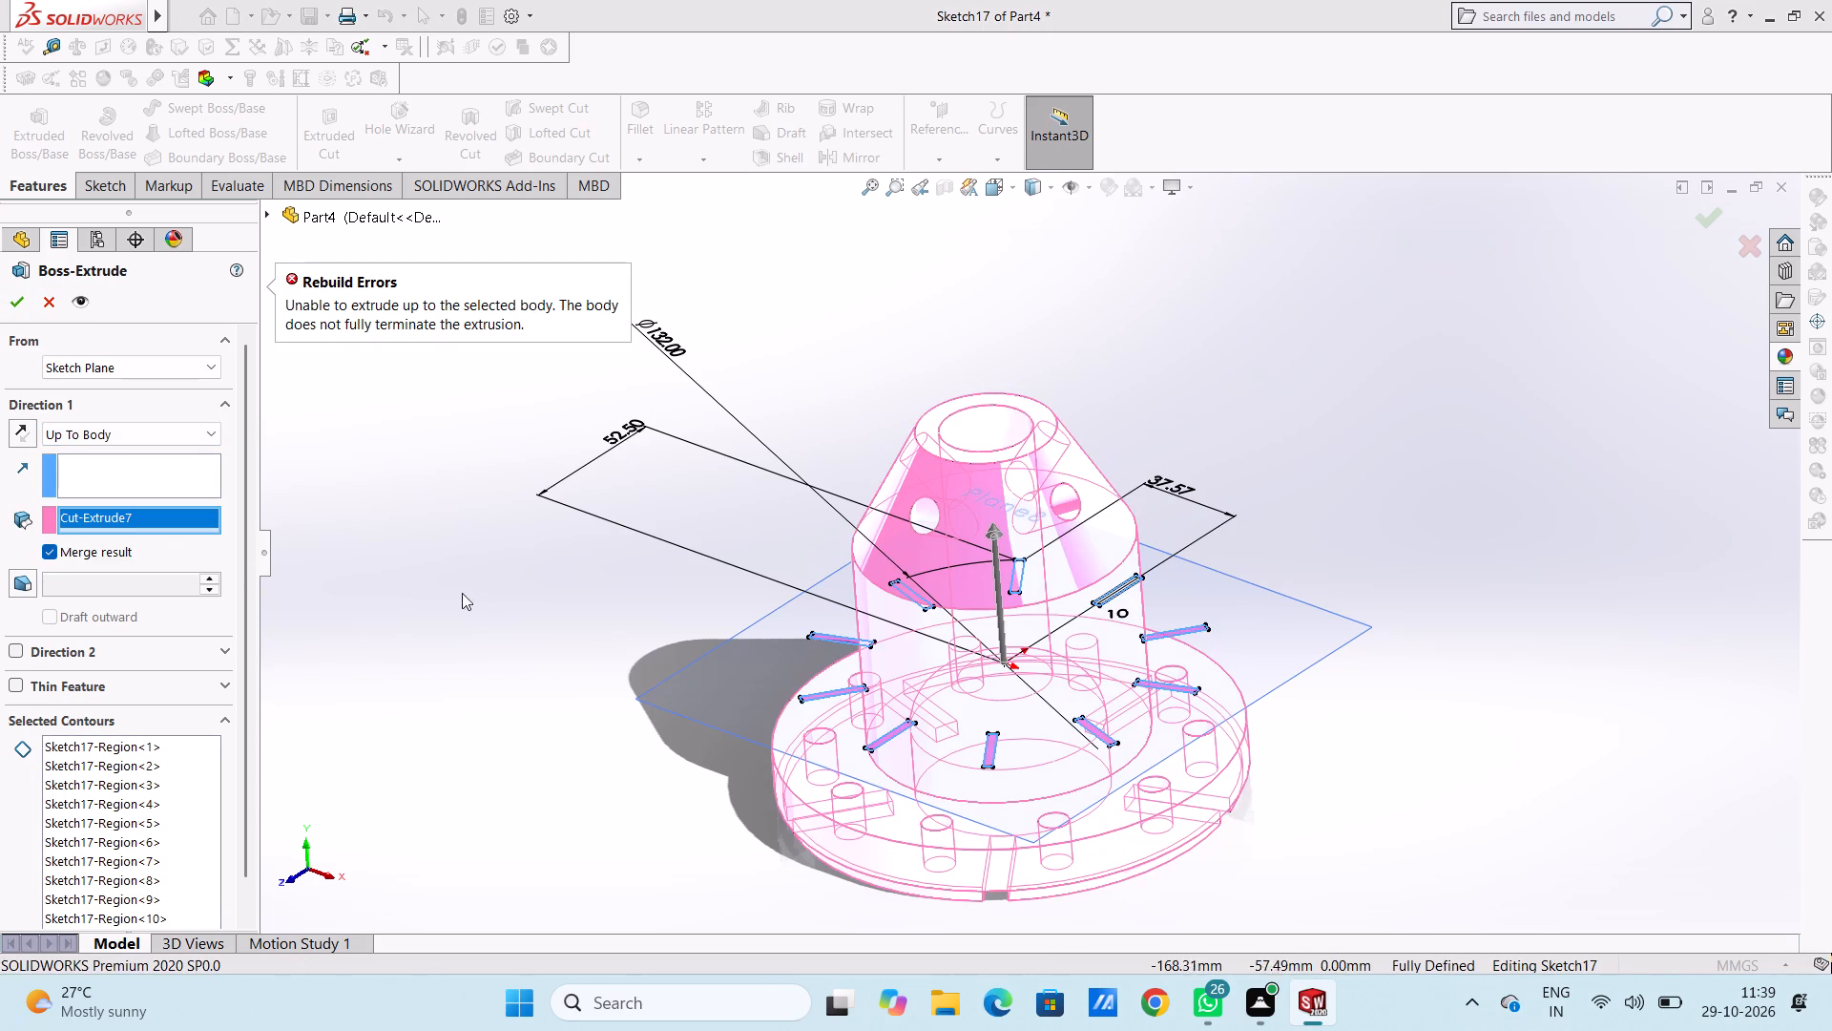
Extrude the ten rib regions with the Up To Surface end condition to the flange's upper face, merging the result.
click(116, 427)
click(134, 504)
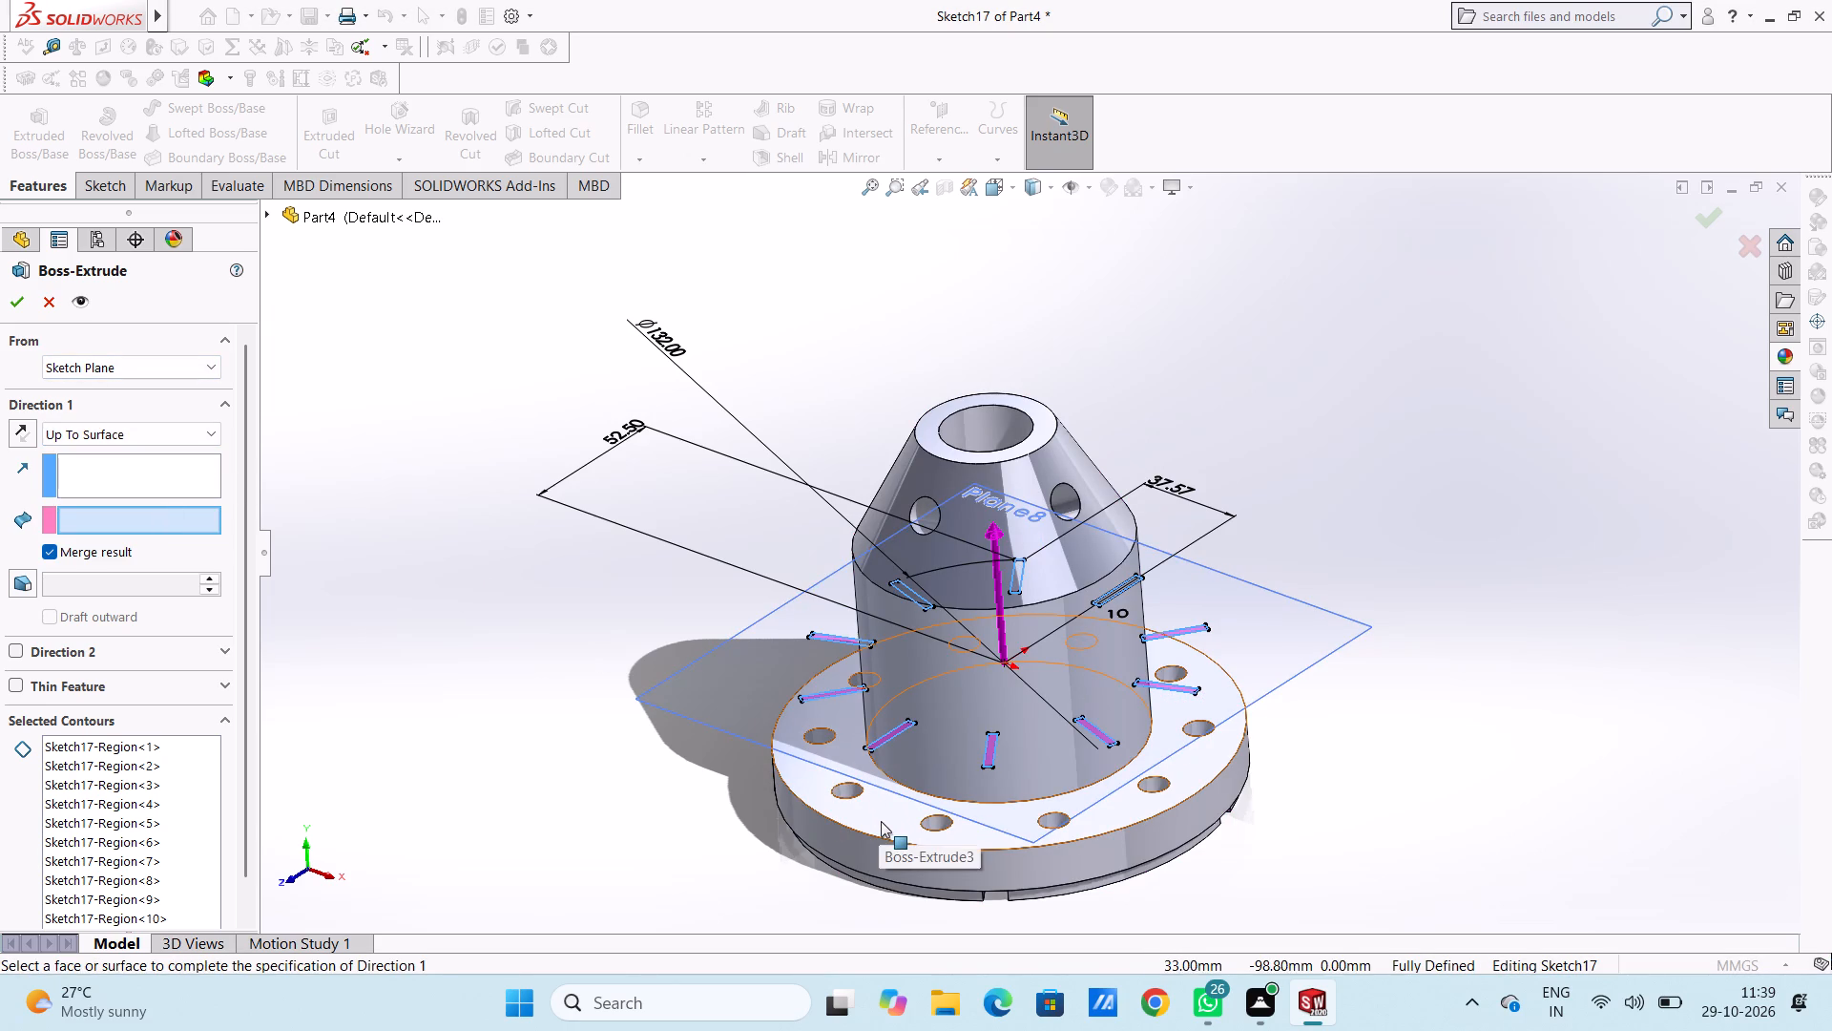
middle_drag(962, 842, 945, 772)
scroll(883, 817, down, 5)
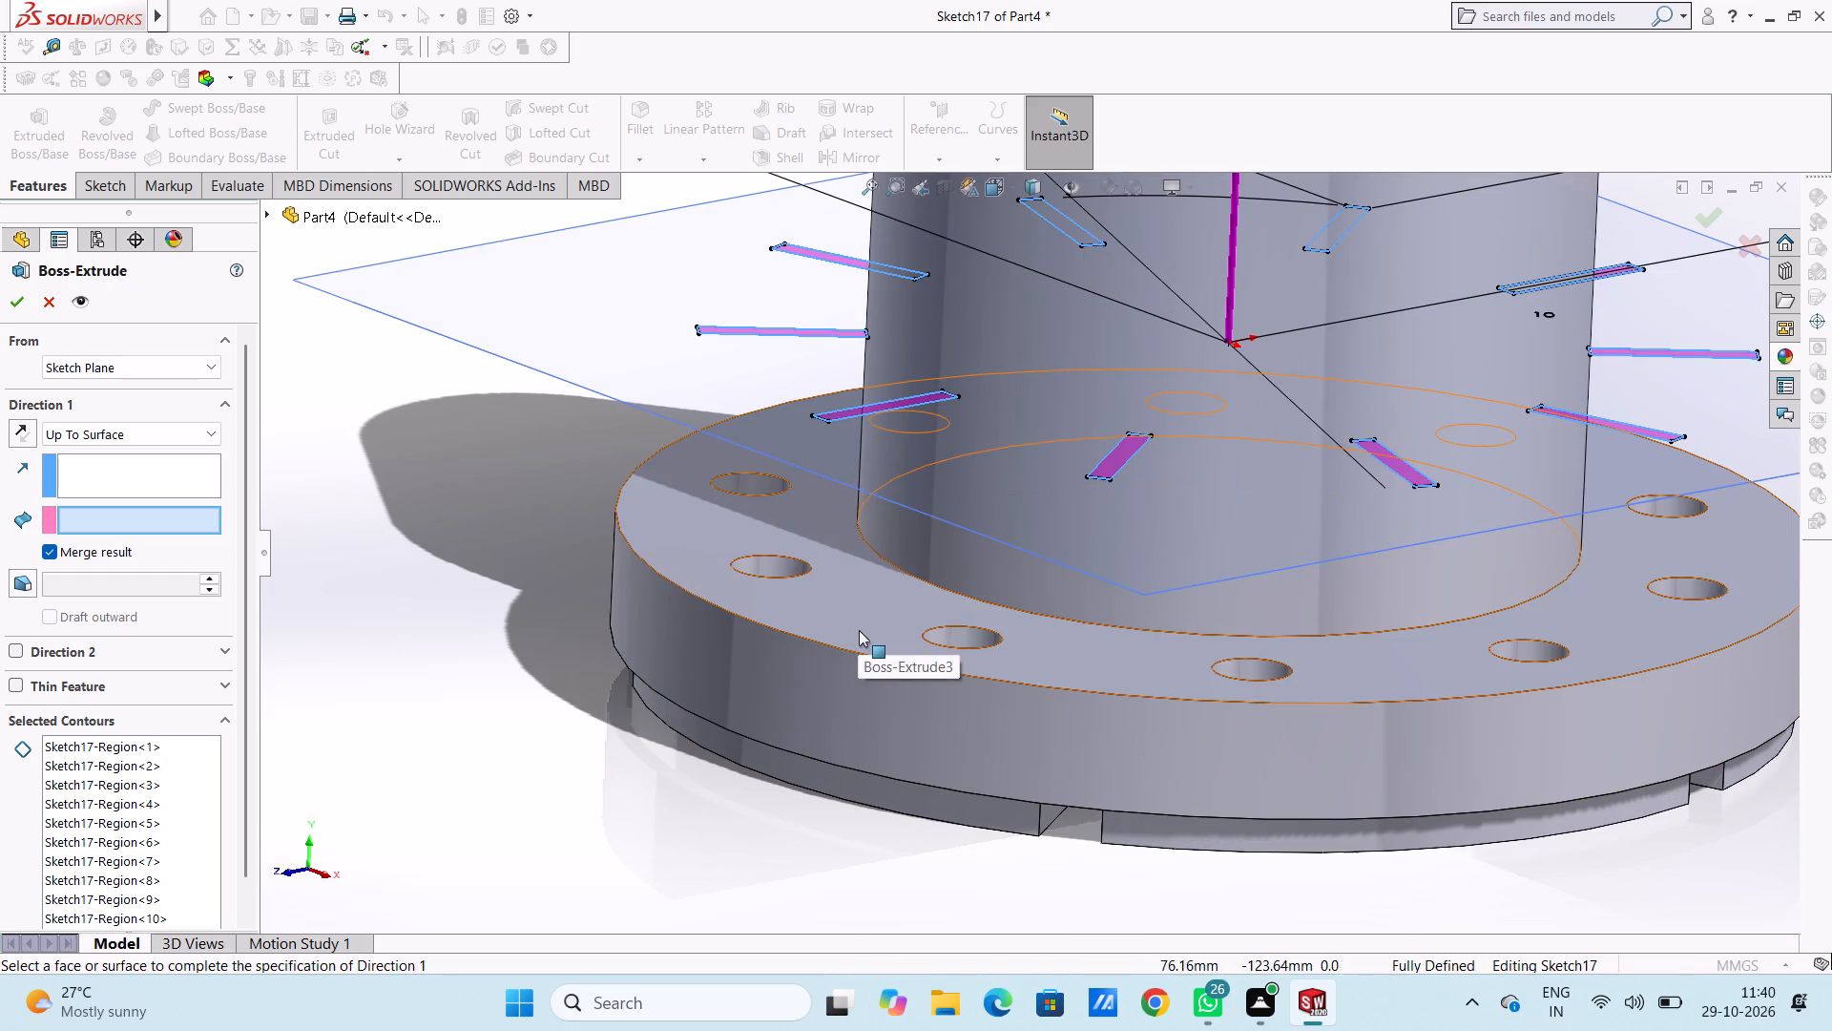
click(859, 630)
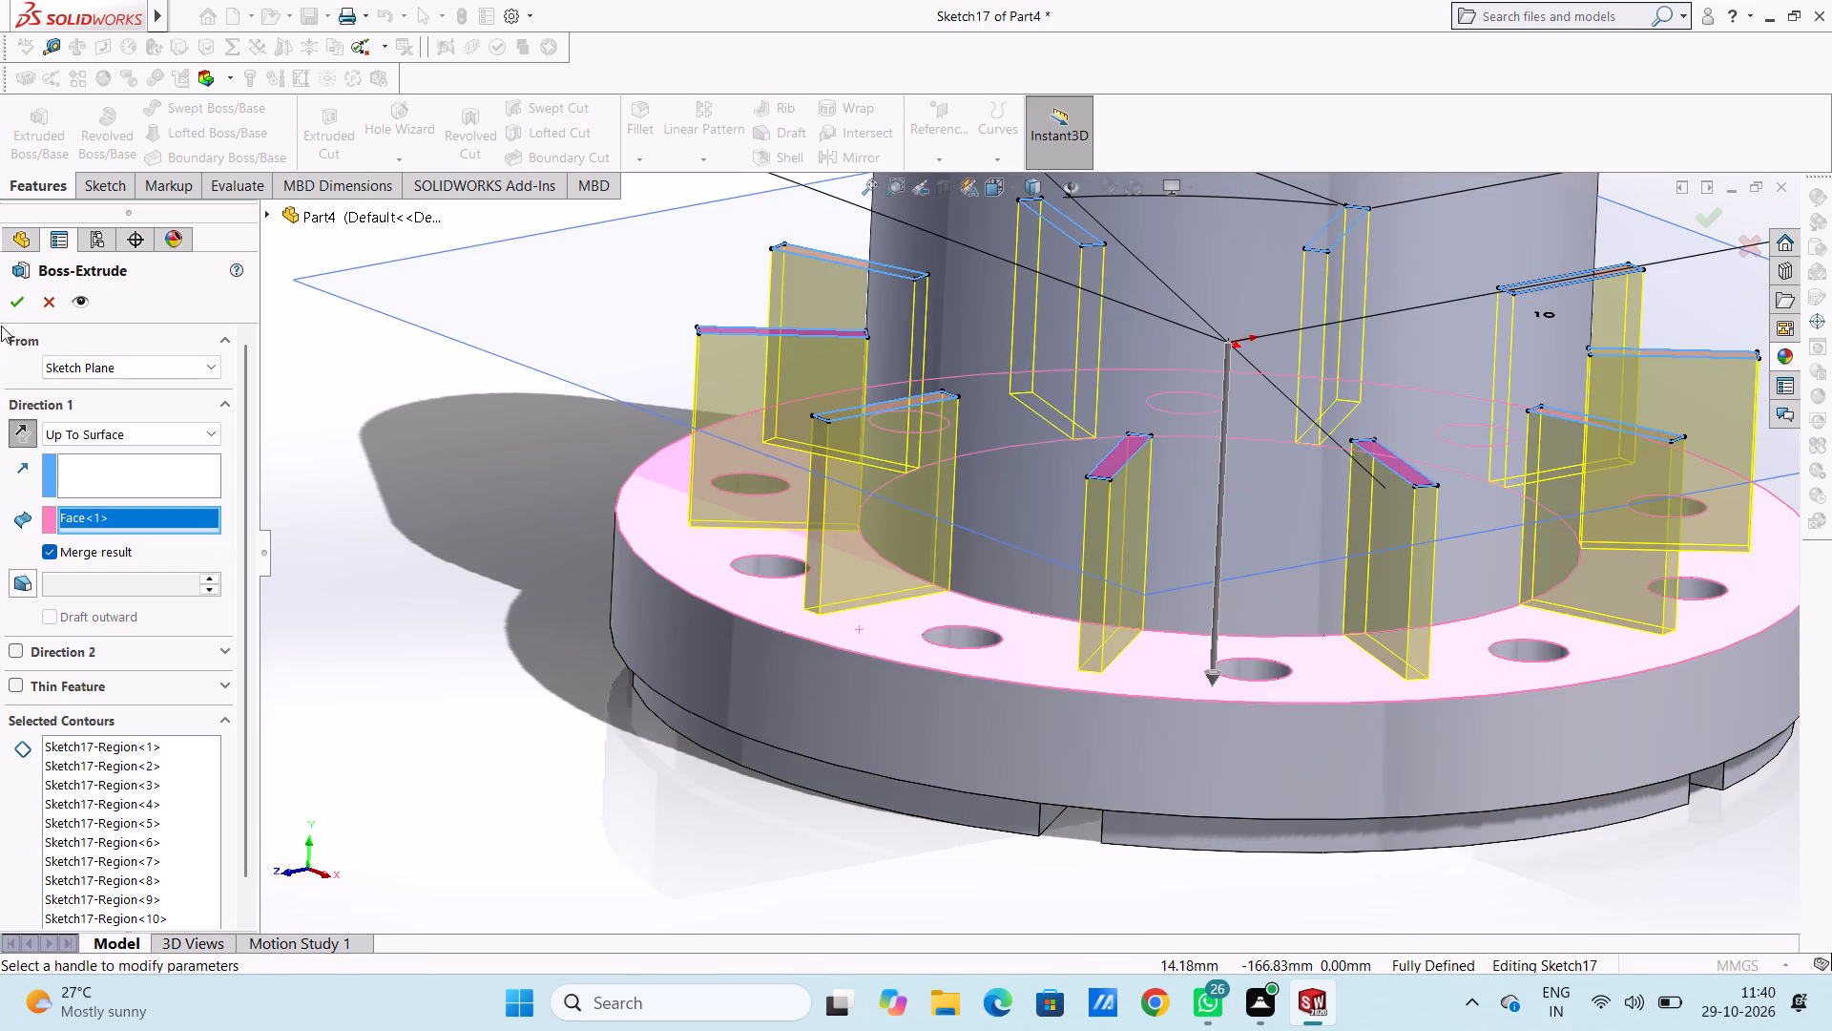
click(19, 306)
click(528, 588)
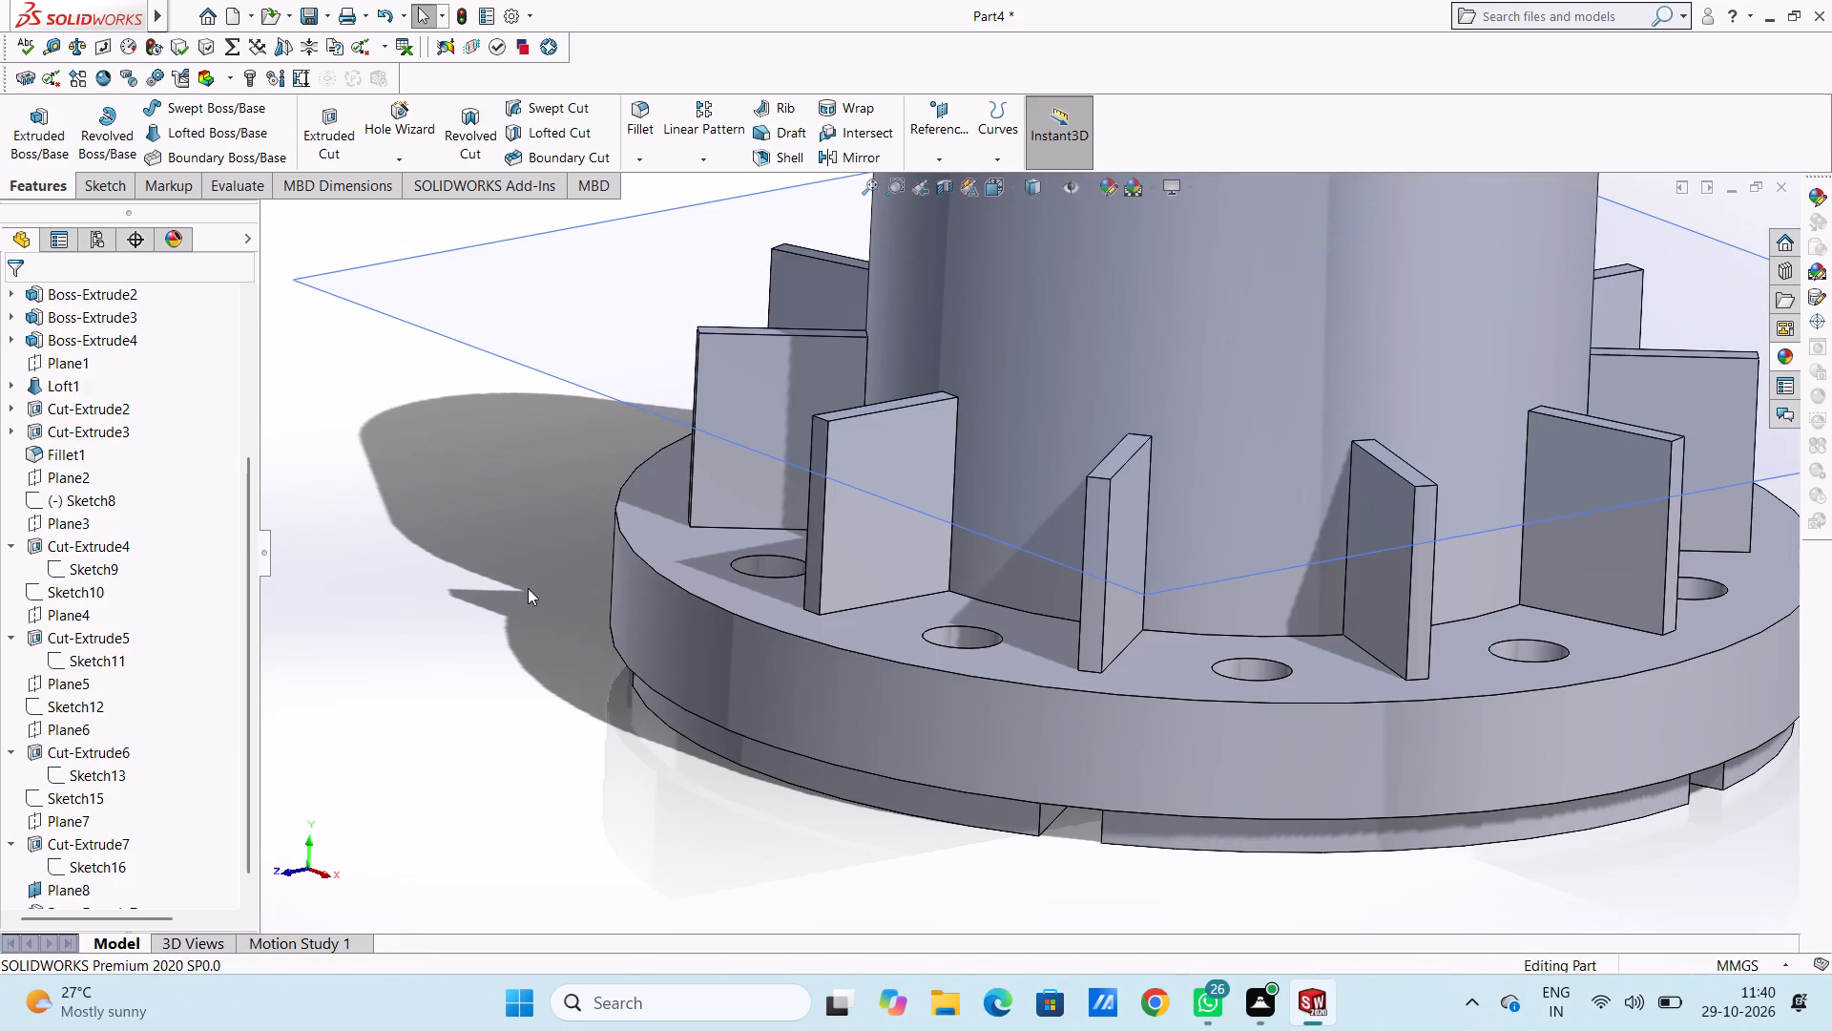
Hide the reference plane Plane8.
scroll(531, 591, up, 5)
scroll(217, 818, down, 2)
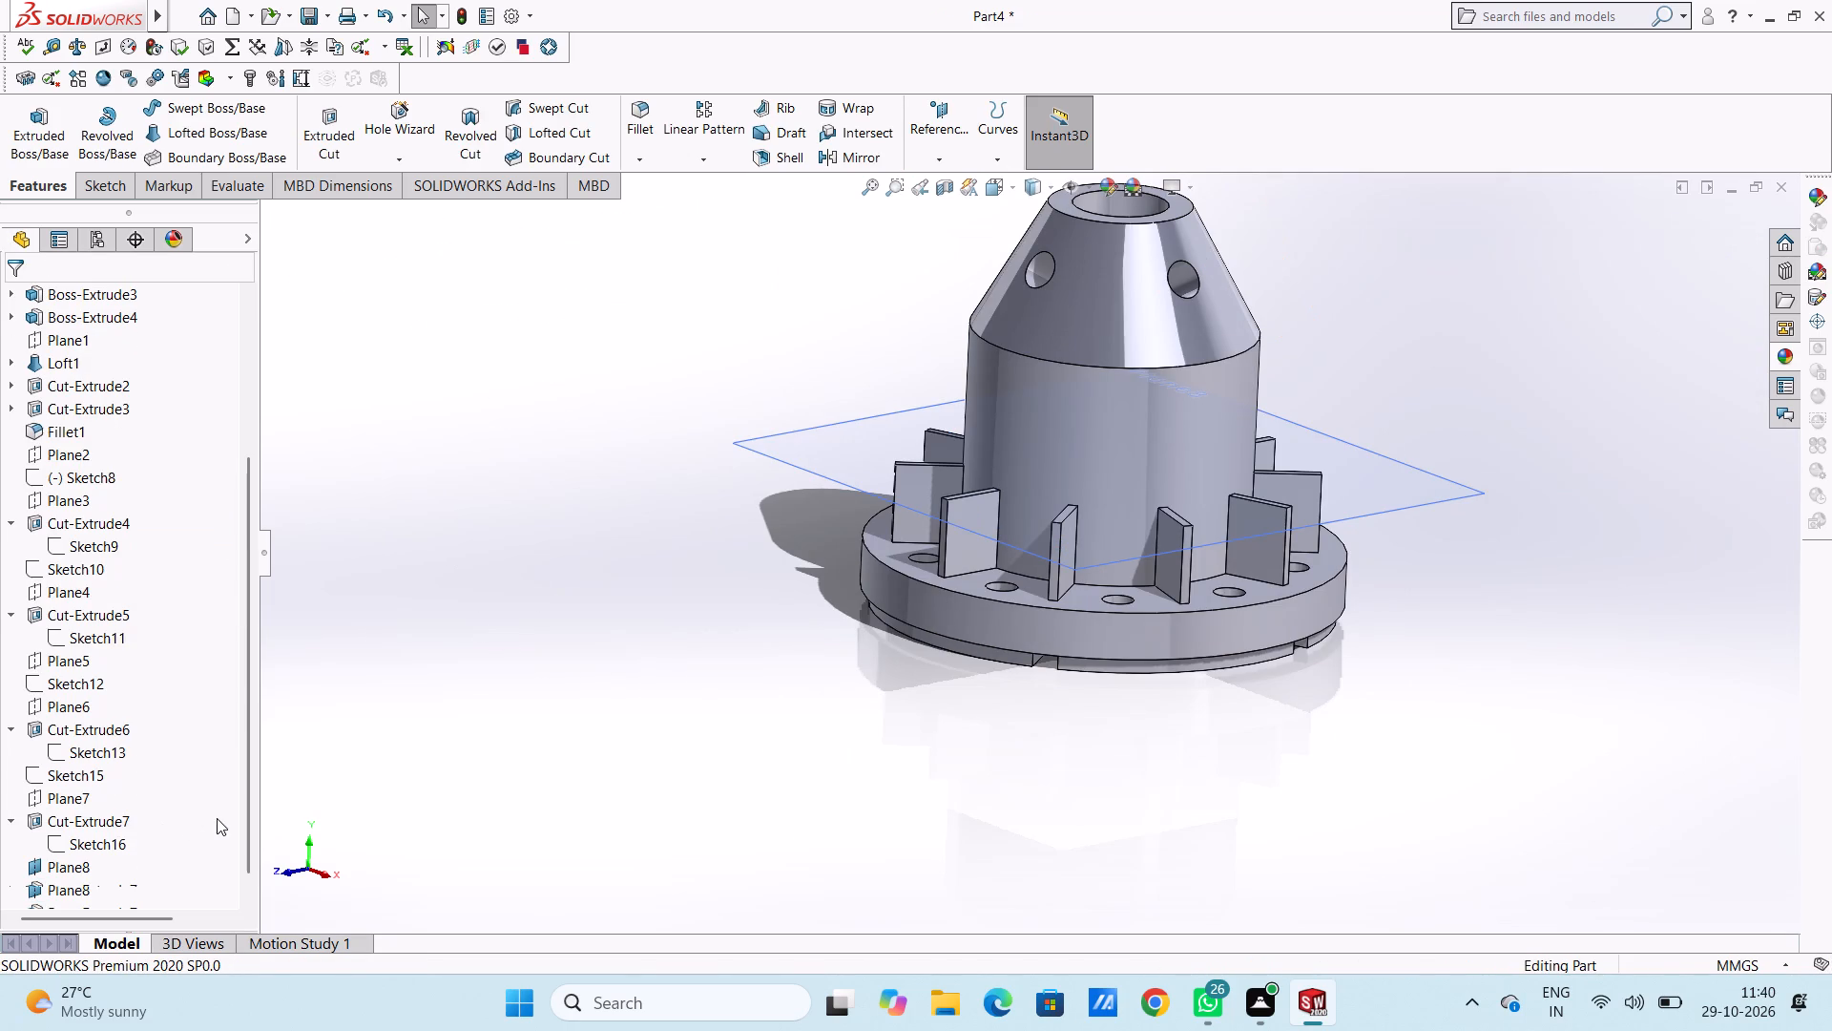
scroll(217, 818, down, 2)
click(61, 867)
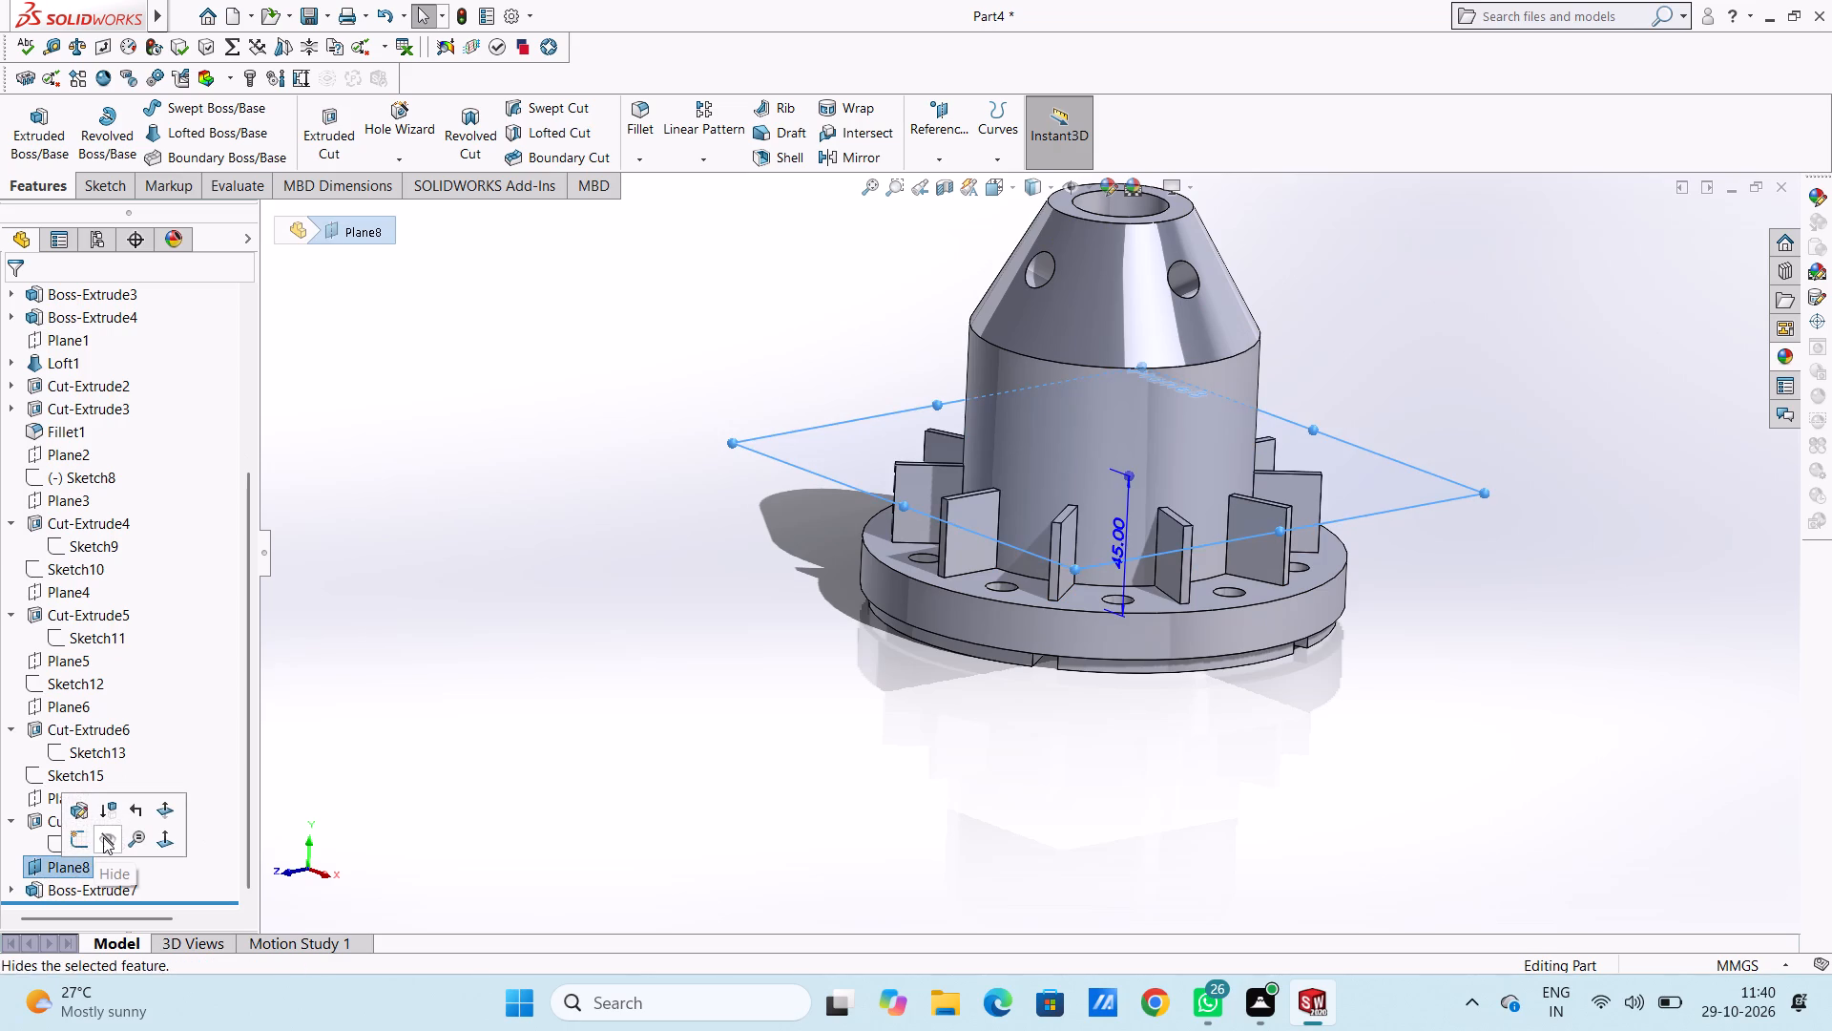
click(103, 836)
click(501, 733)
Inspect the ribs around the hub and flange from several angles, including the Right view and the underside.
middle_drag(684, 480, 822, 615)
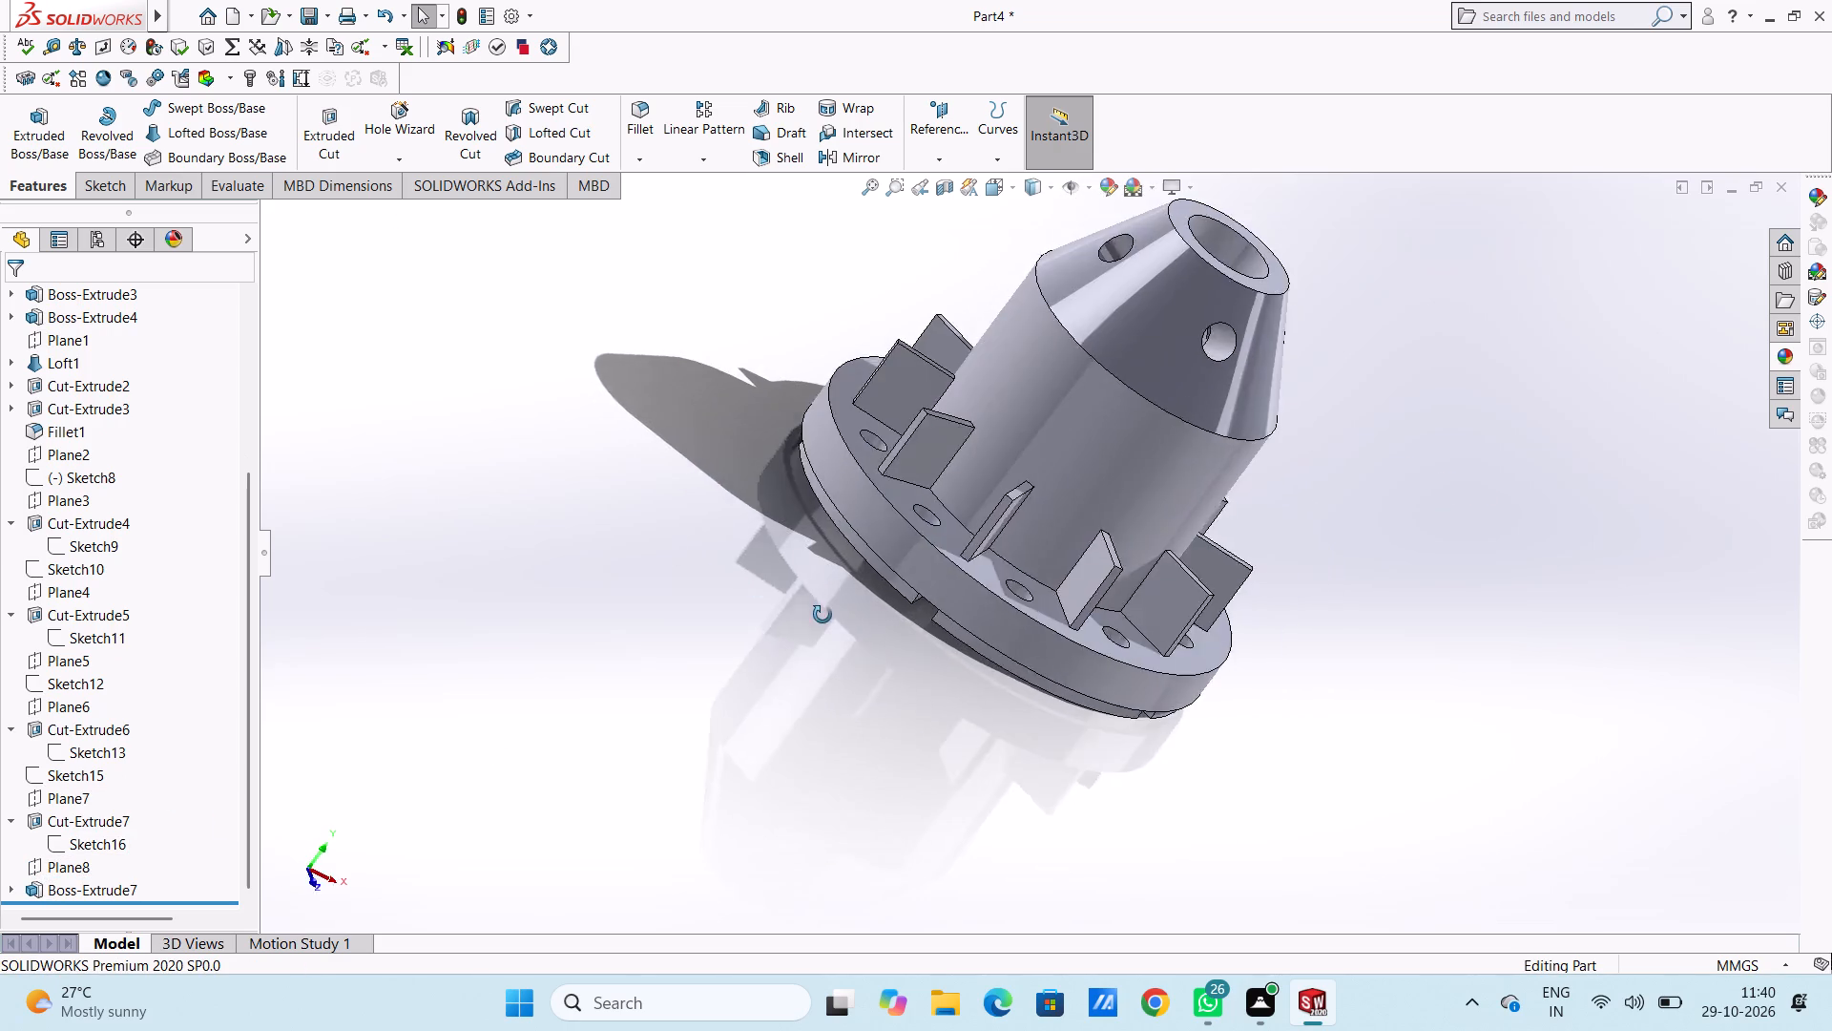
middle_drag(822, 615, 635, 501)
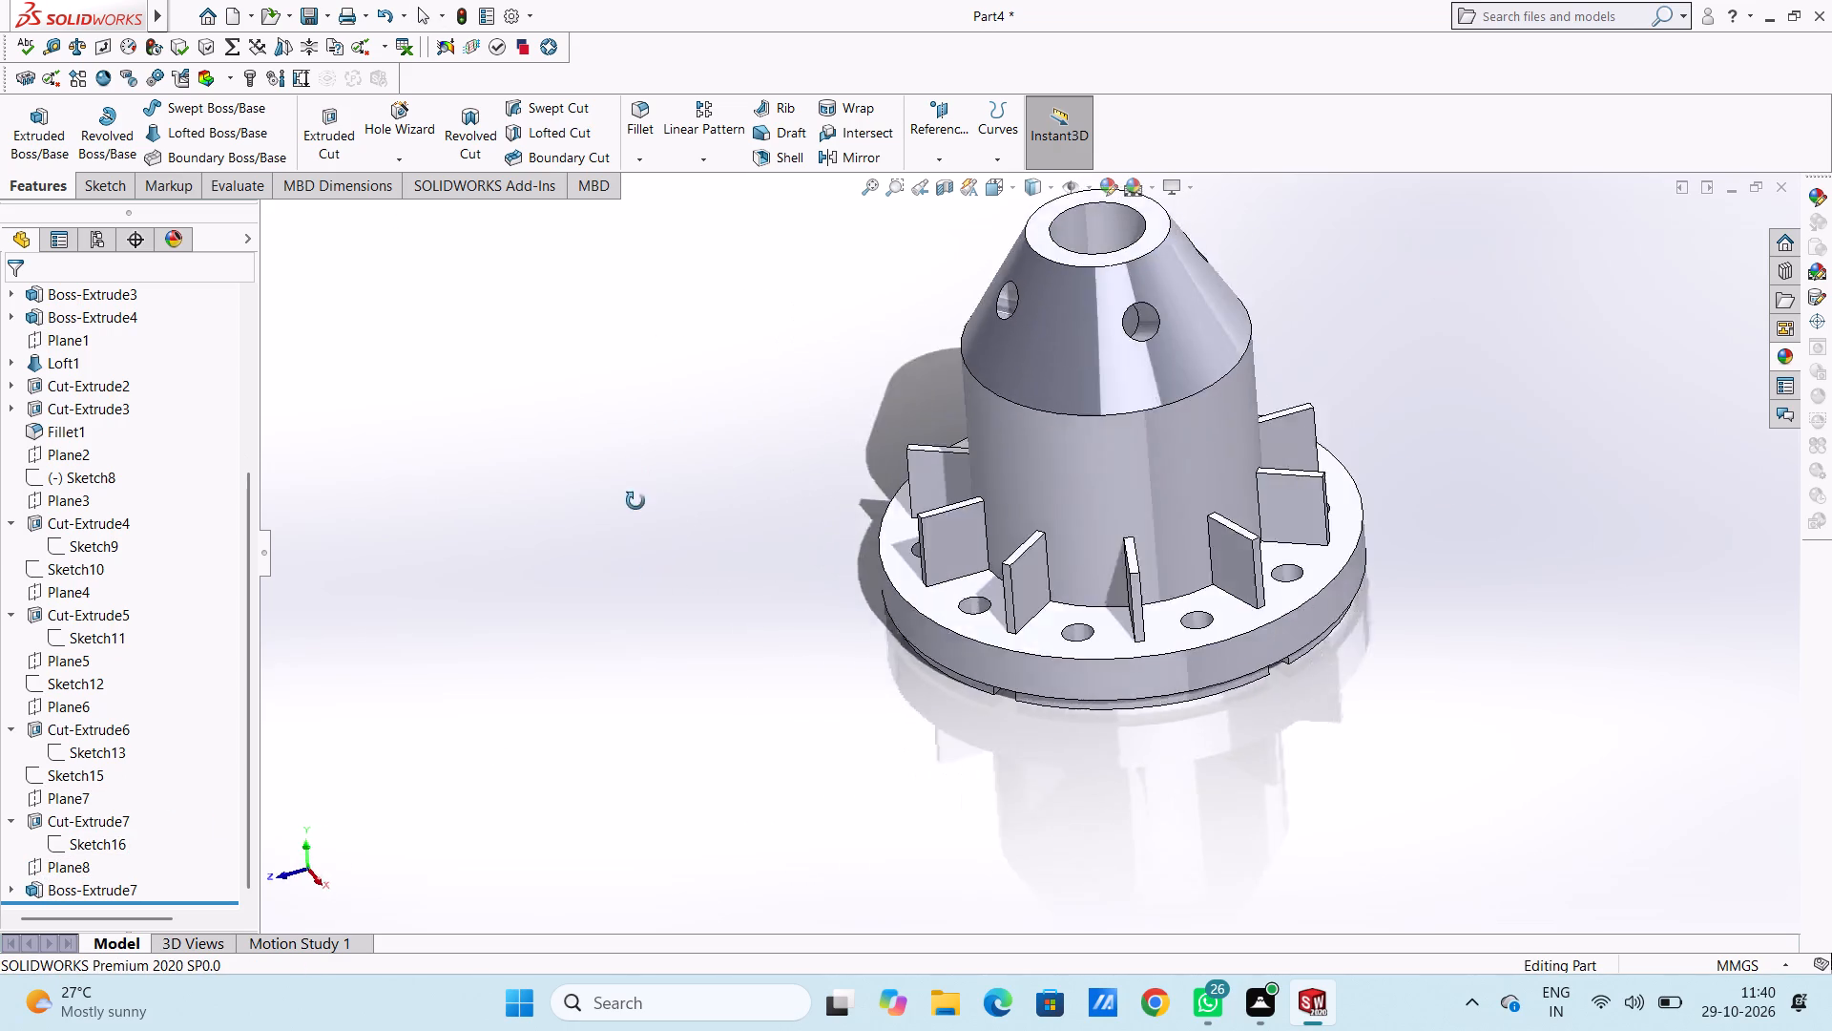
middle_drag(635, 501, 721, 625)
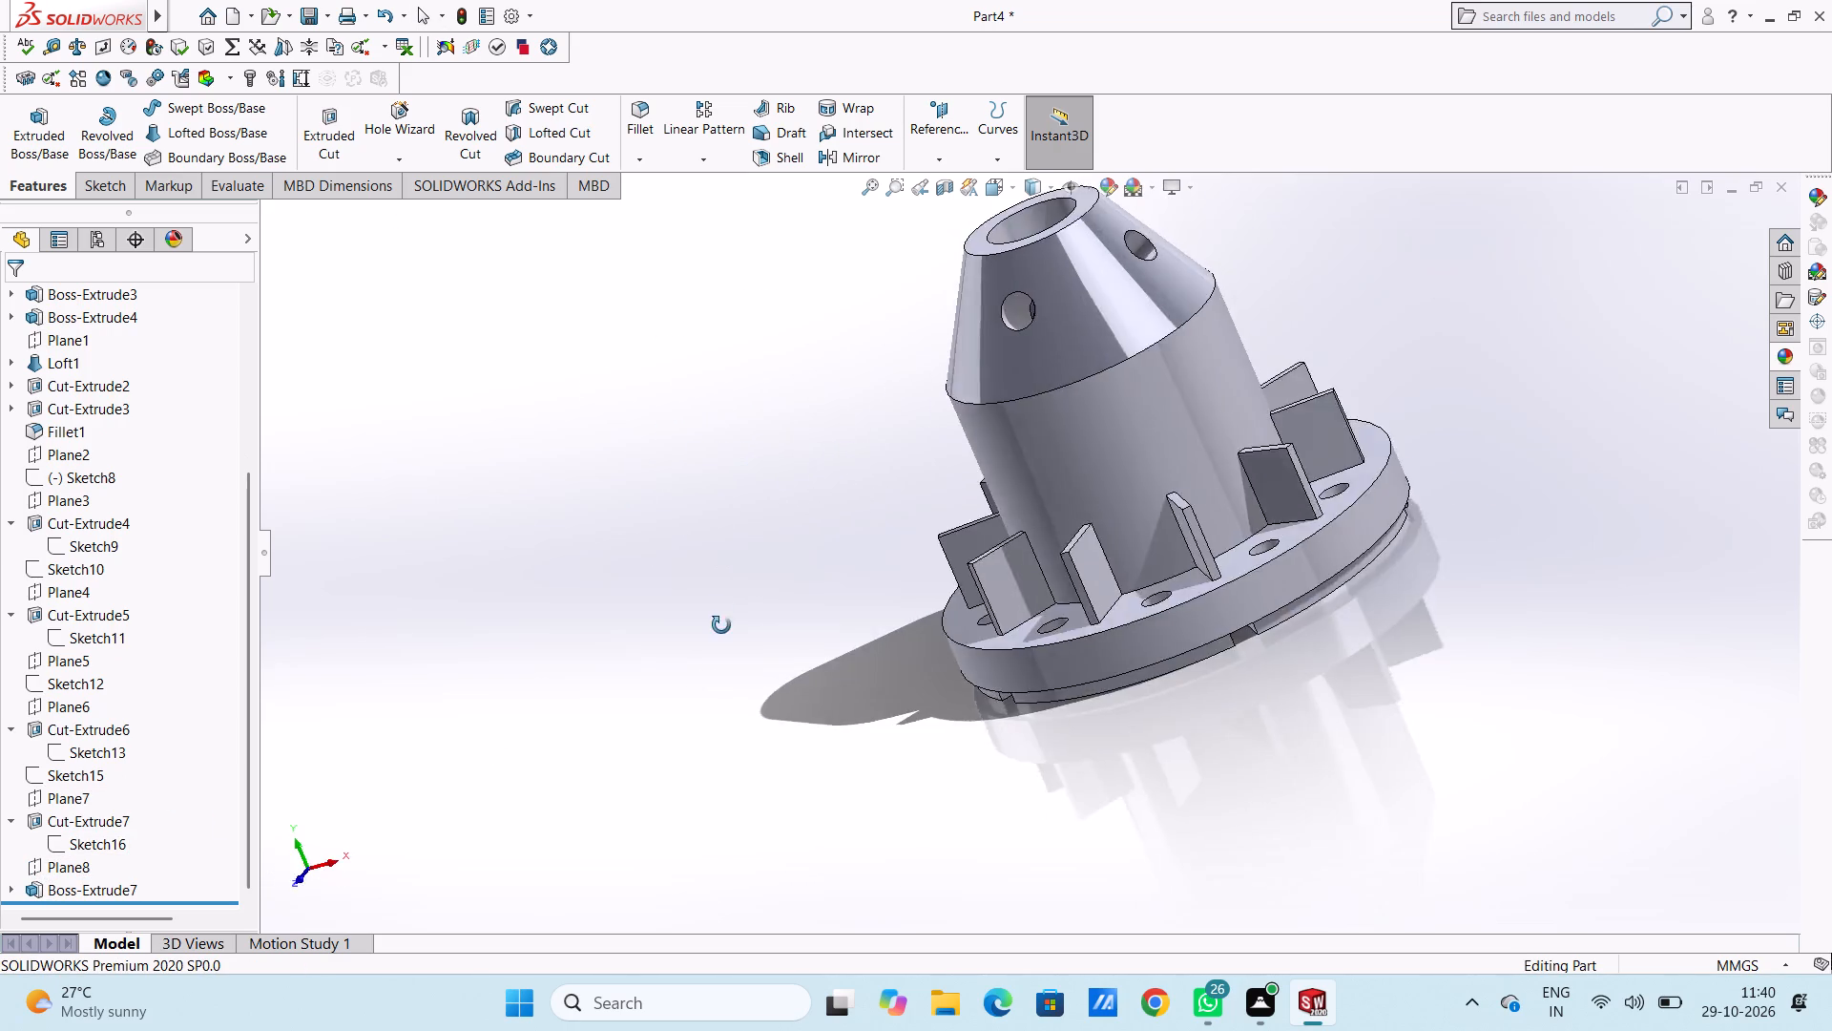
middle_drag(721, 625, 748, 605)
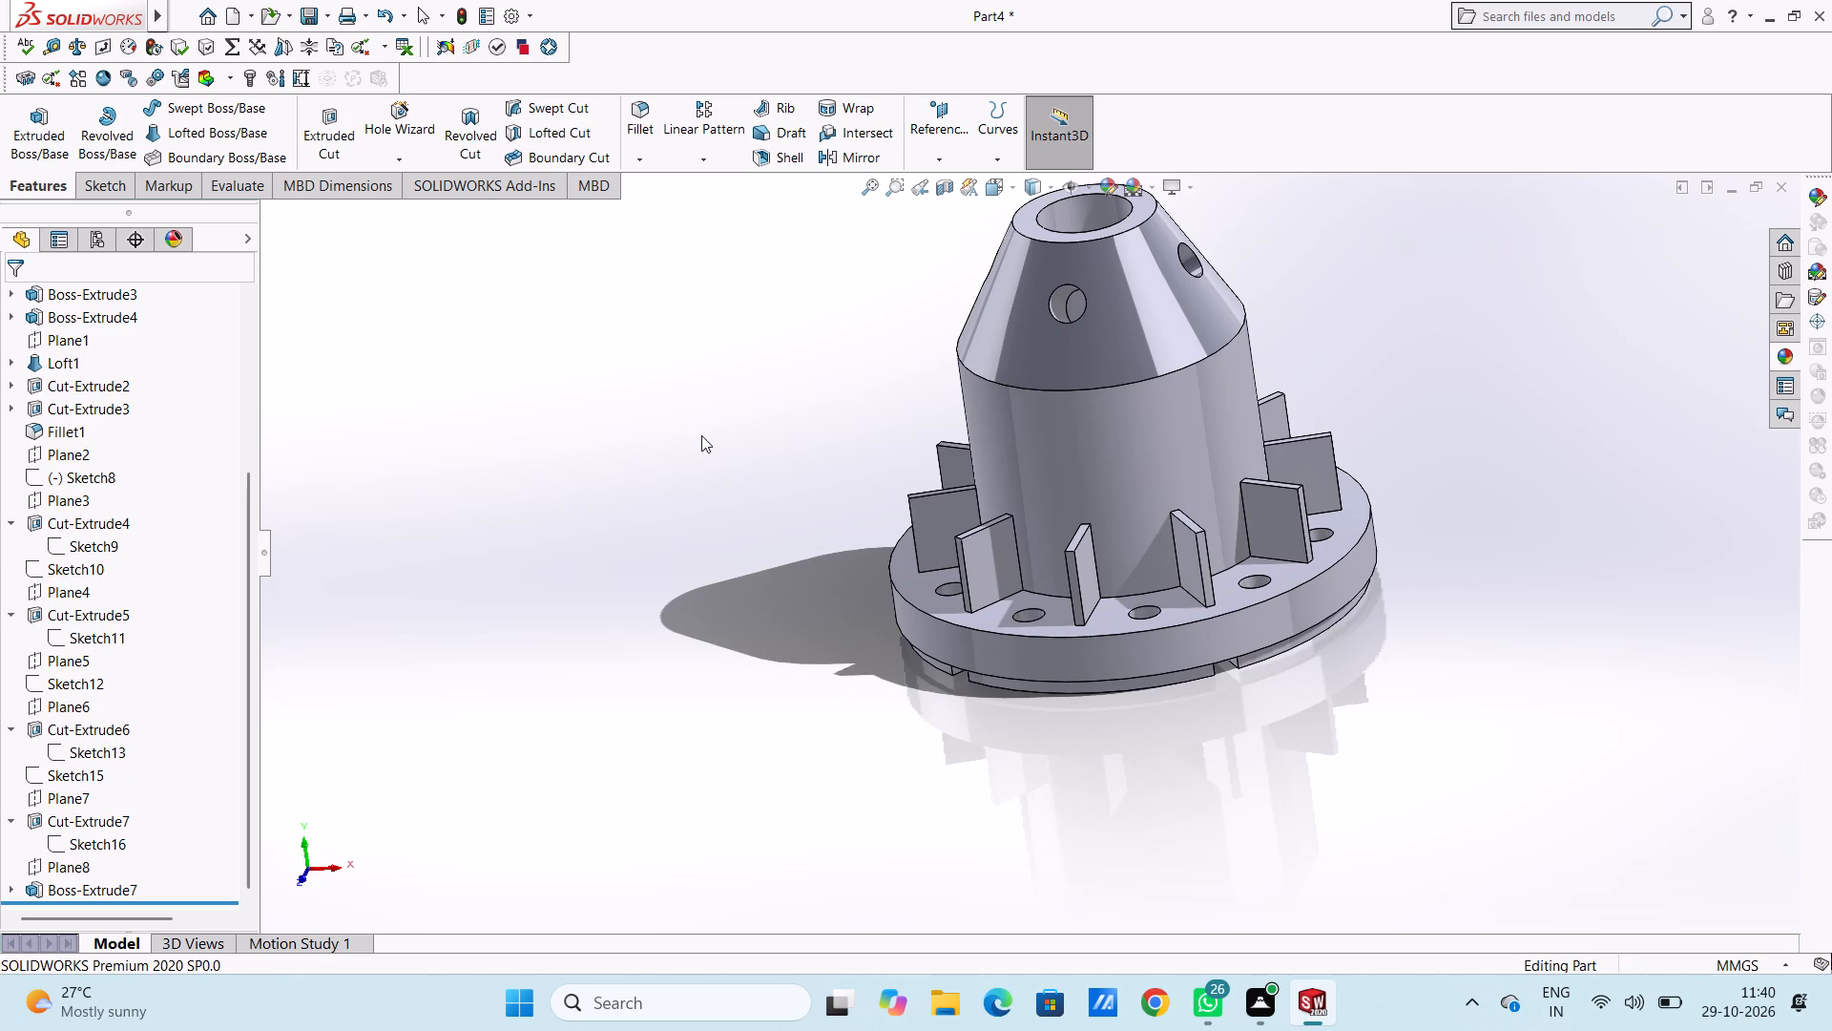
middle_drag(701, 435, 725, 469)
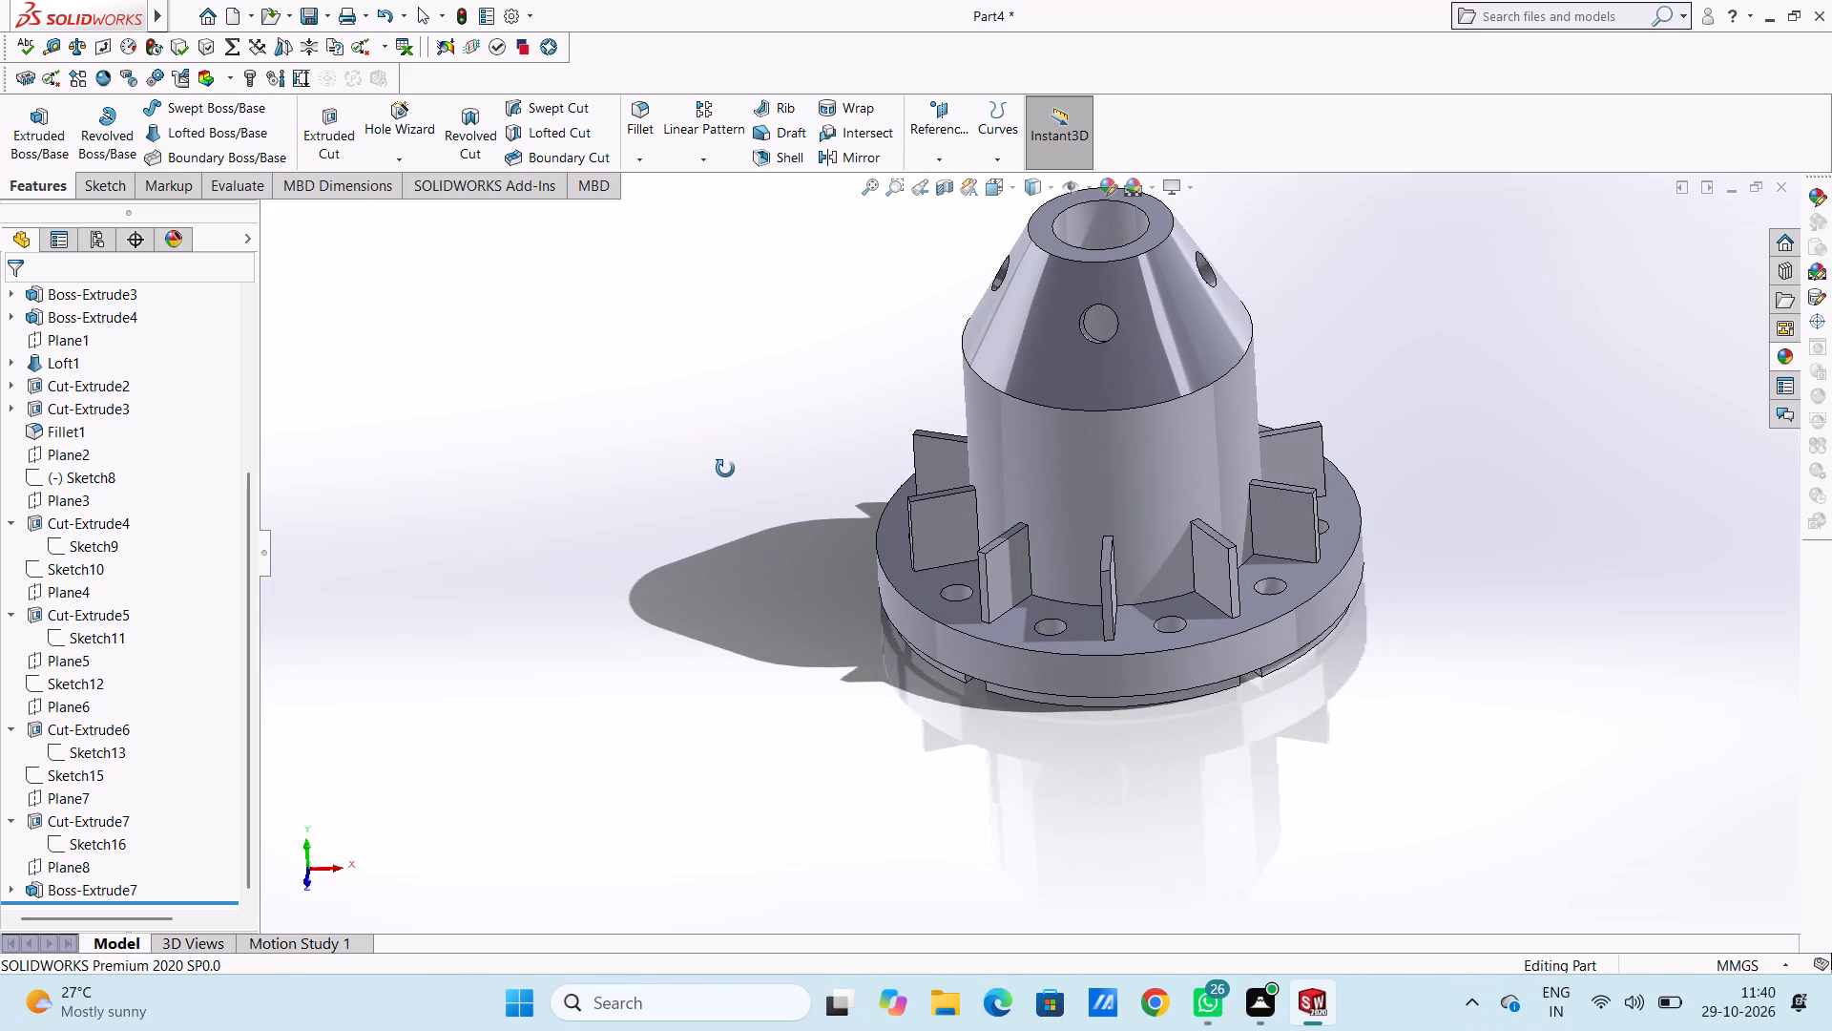
middle_drag(725, 469, 611, 723)
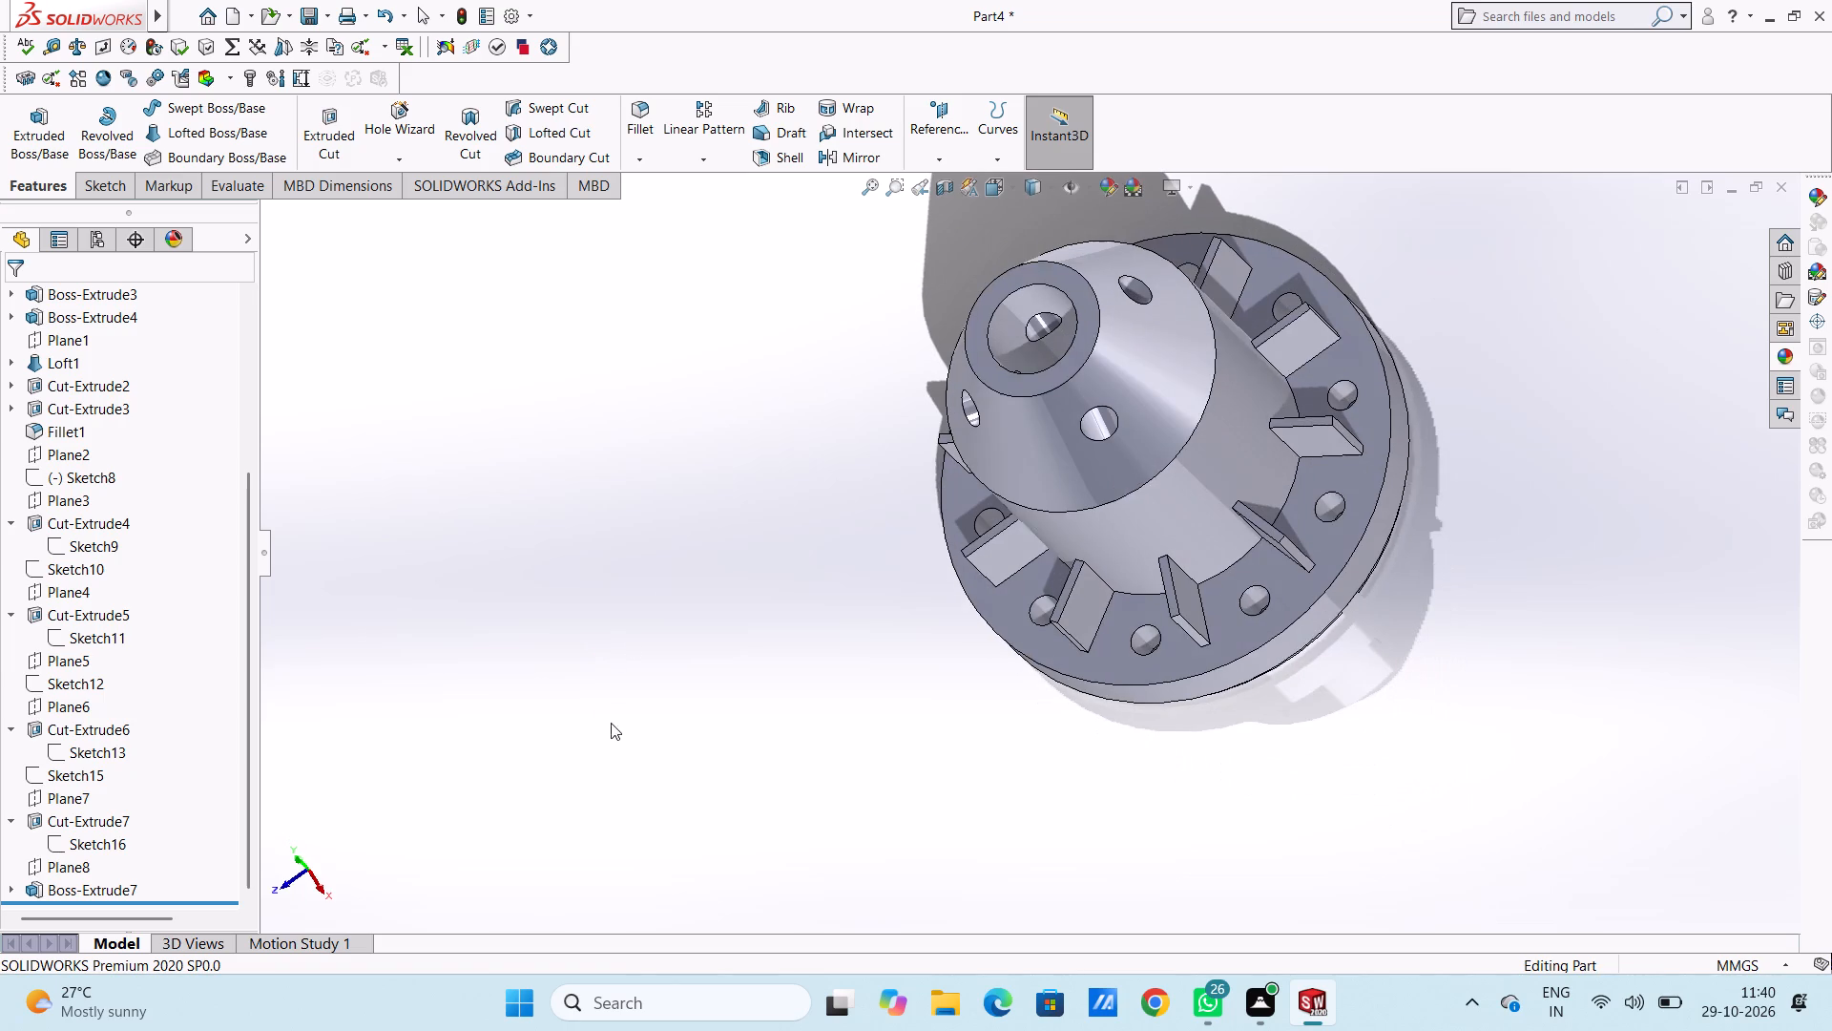
scroll(732, 468, up, 3)
middle_drag(678, 499, 935, 442)
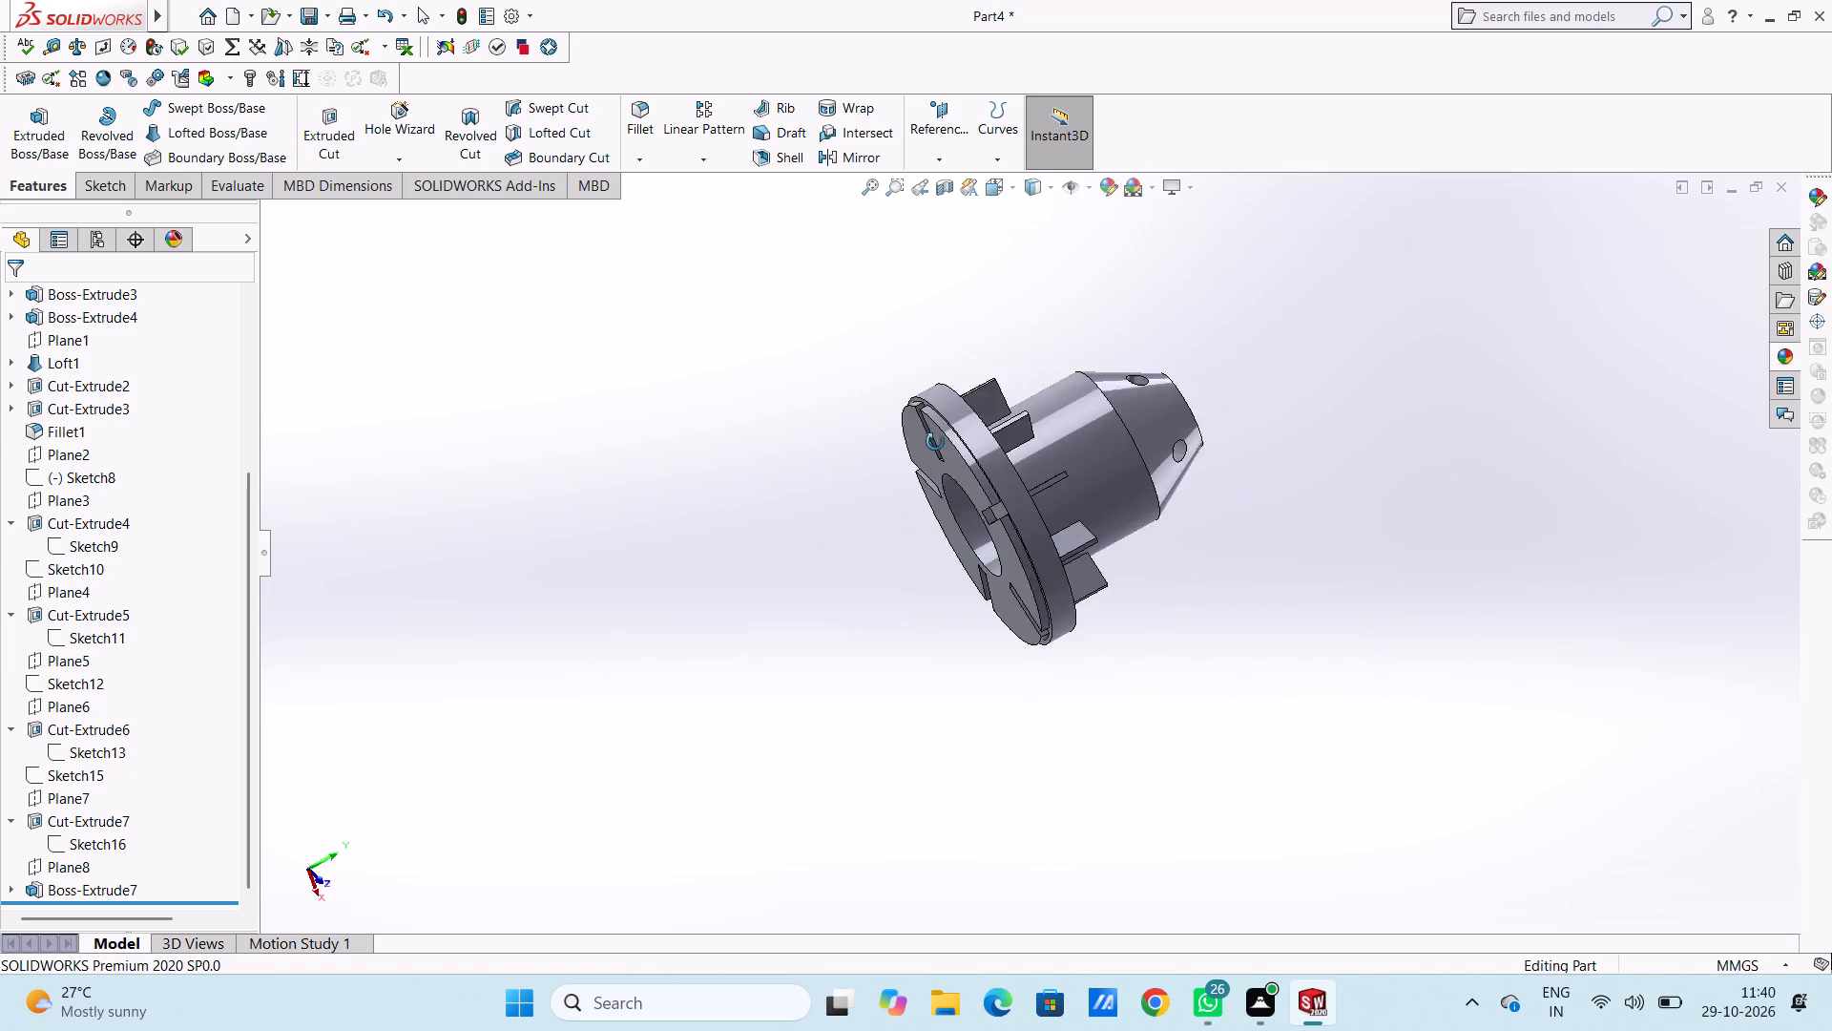
middle_drag(935, 442, 815, 360)
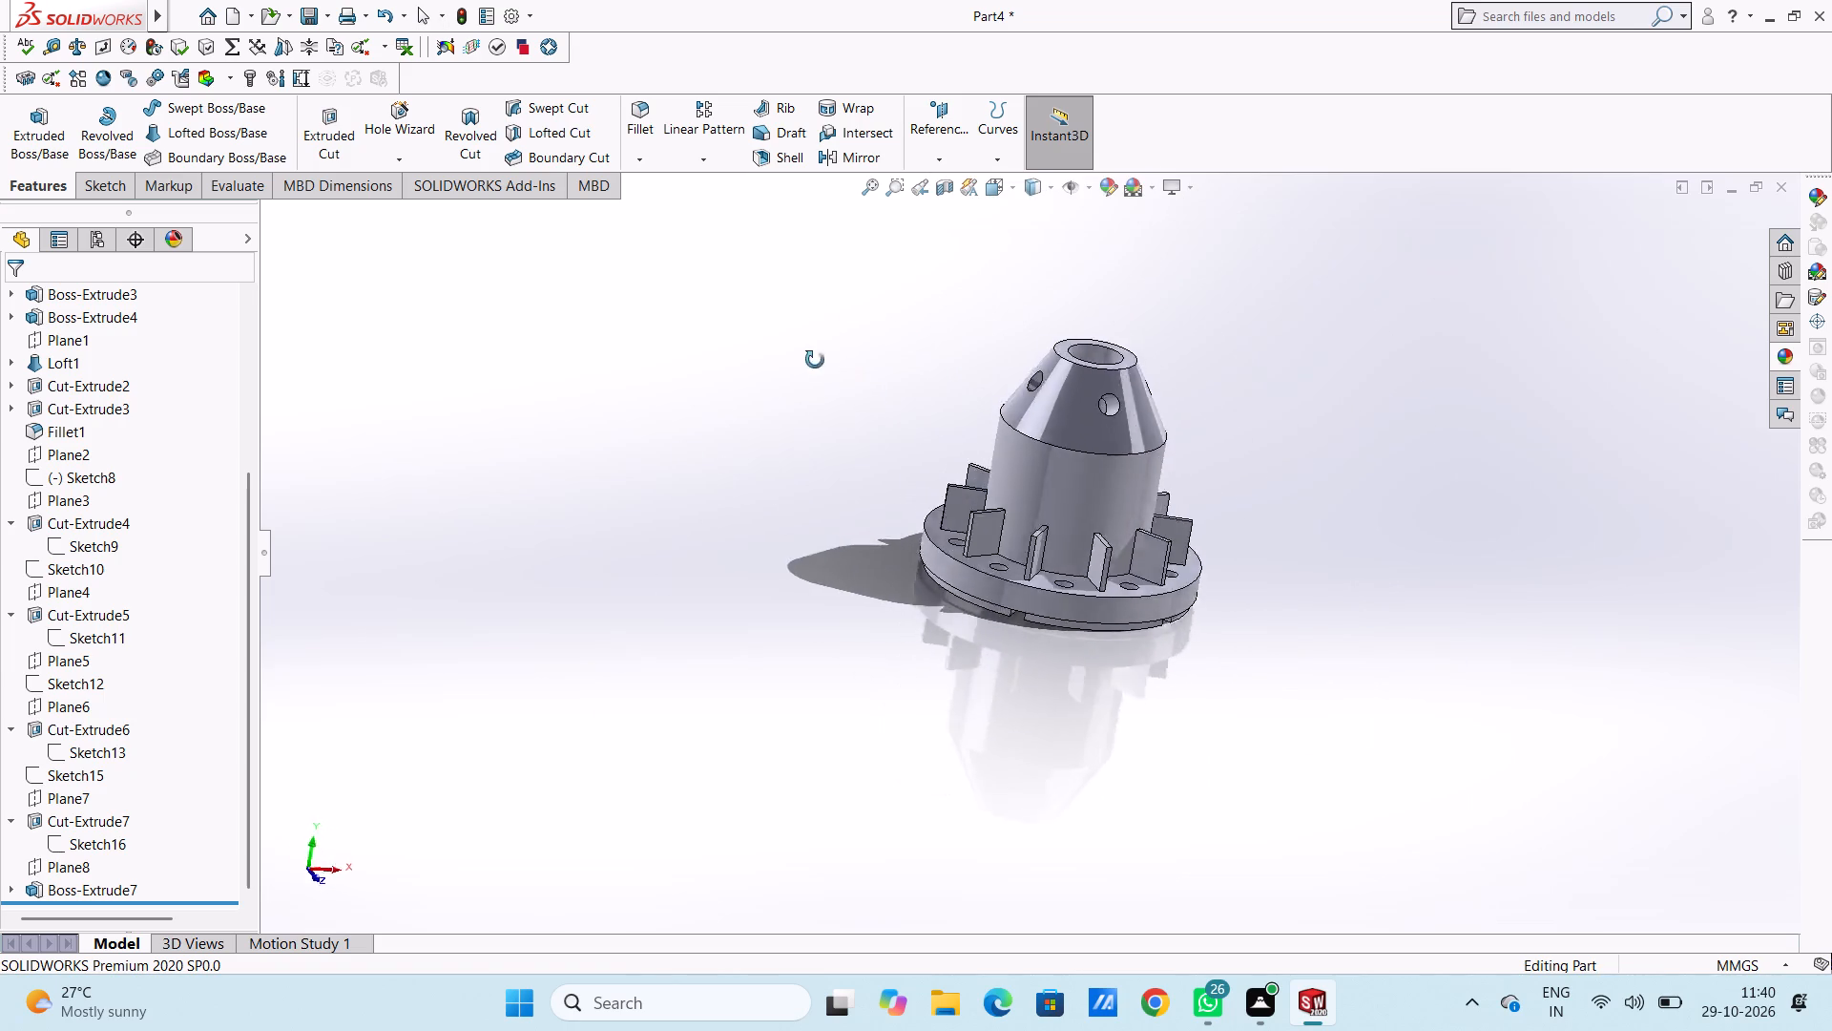
middle_drag(815, 360, 736, 410)
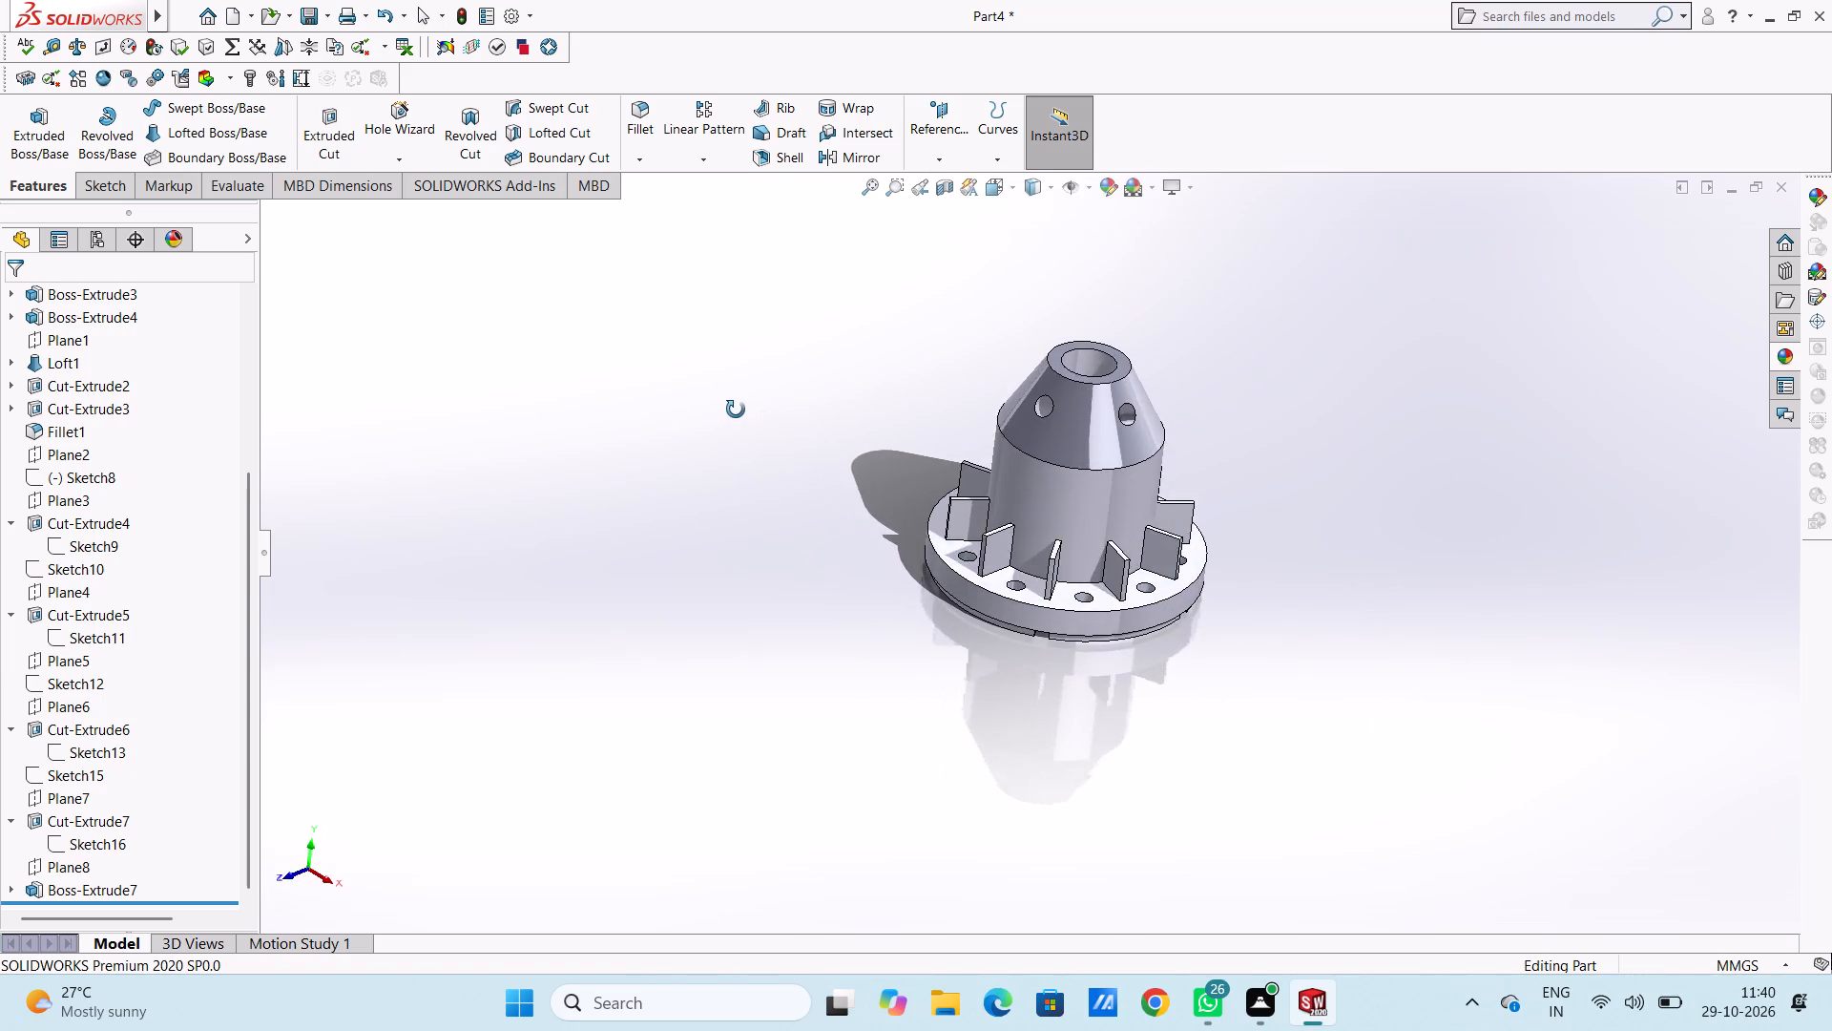
middle_drag(736, 410, 718, 384)
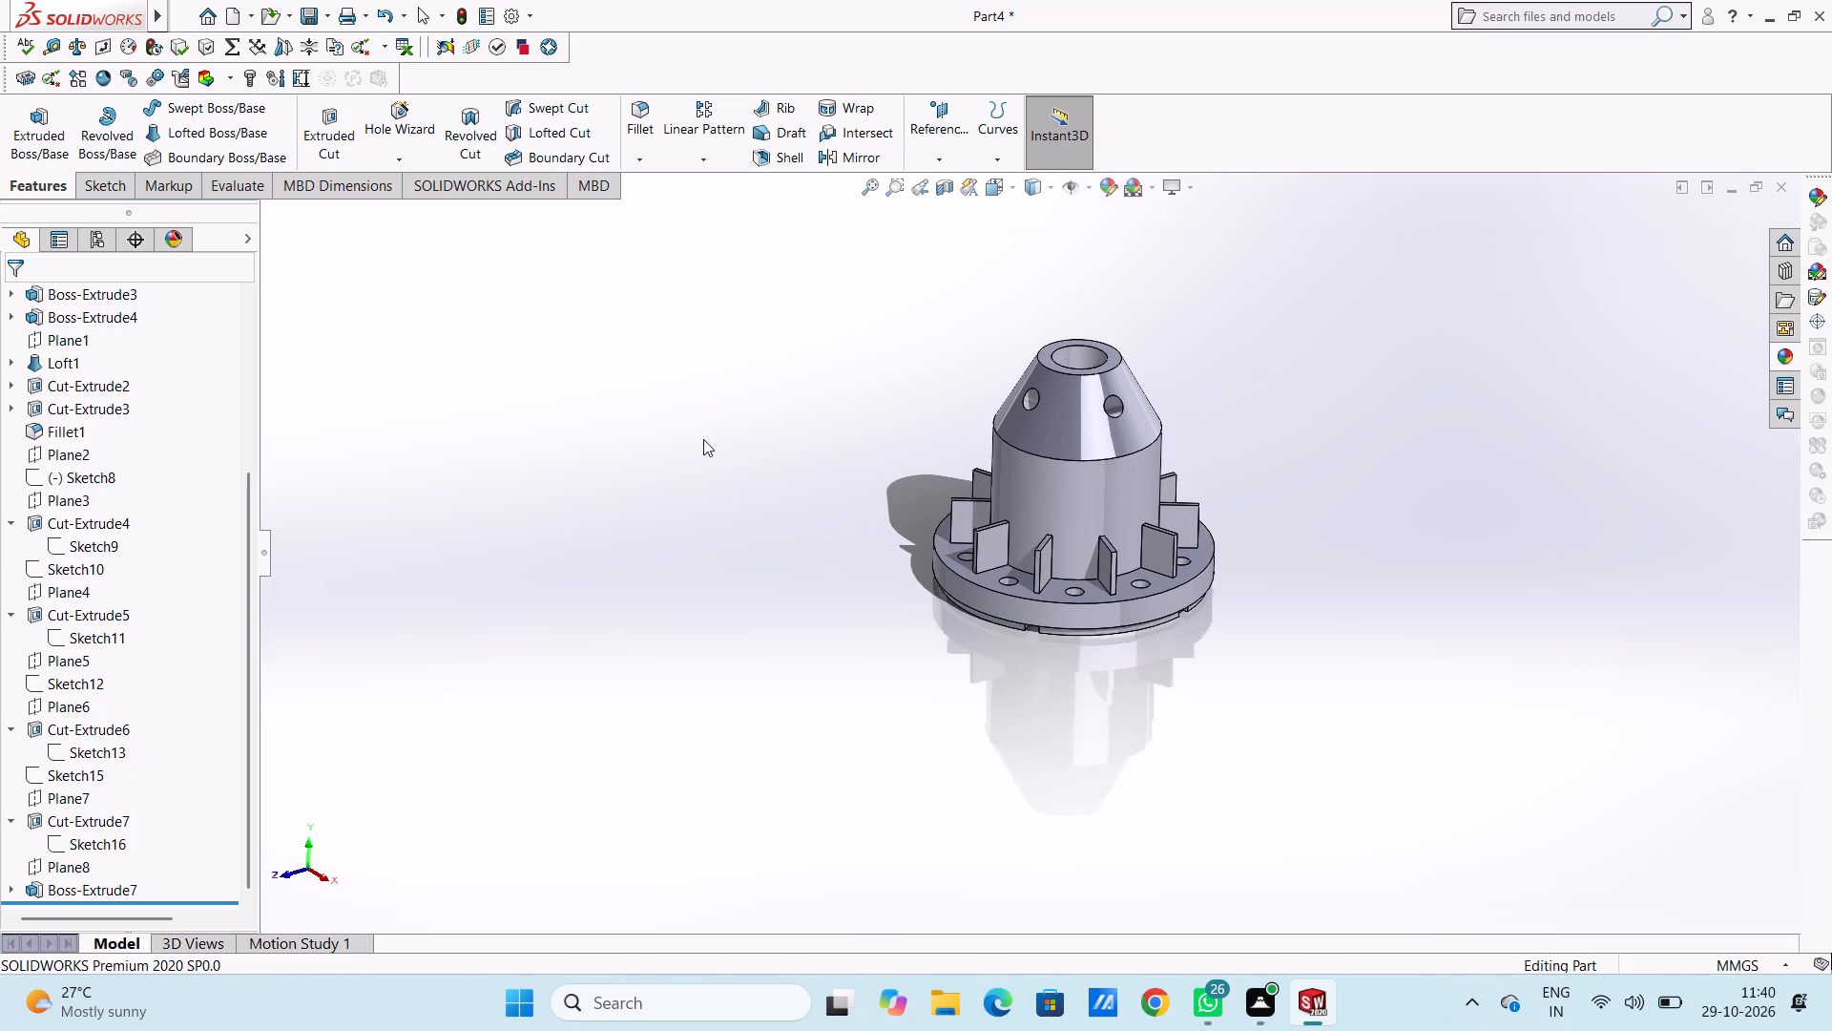
key(ctrl+4)
scroll(703, 439, up, 3)
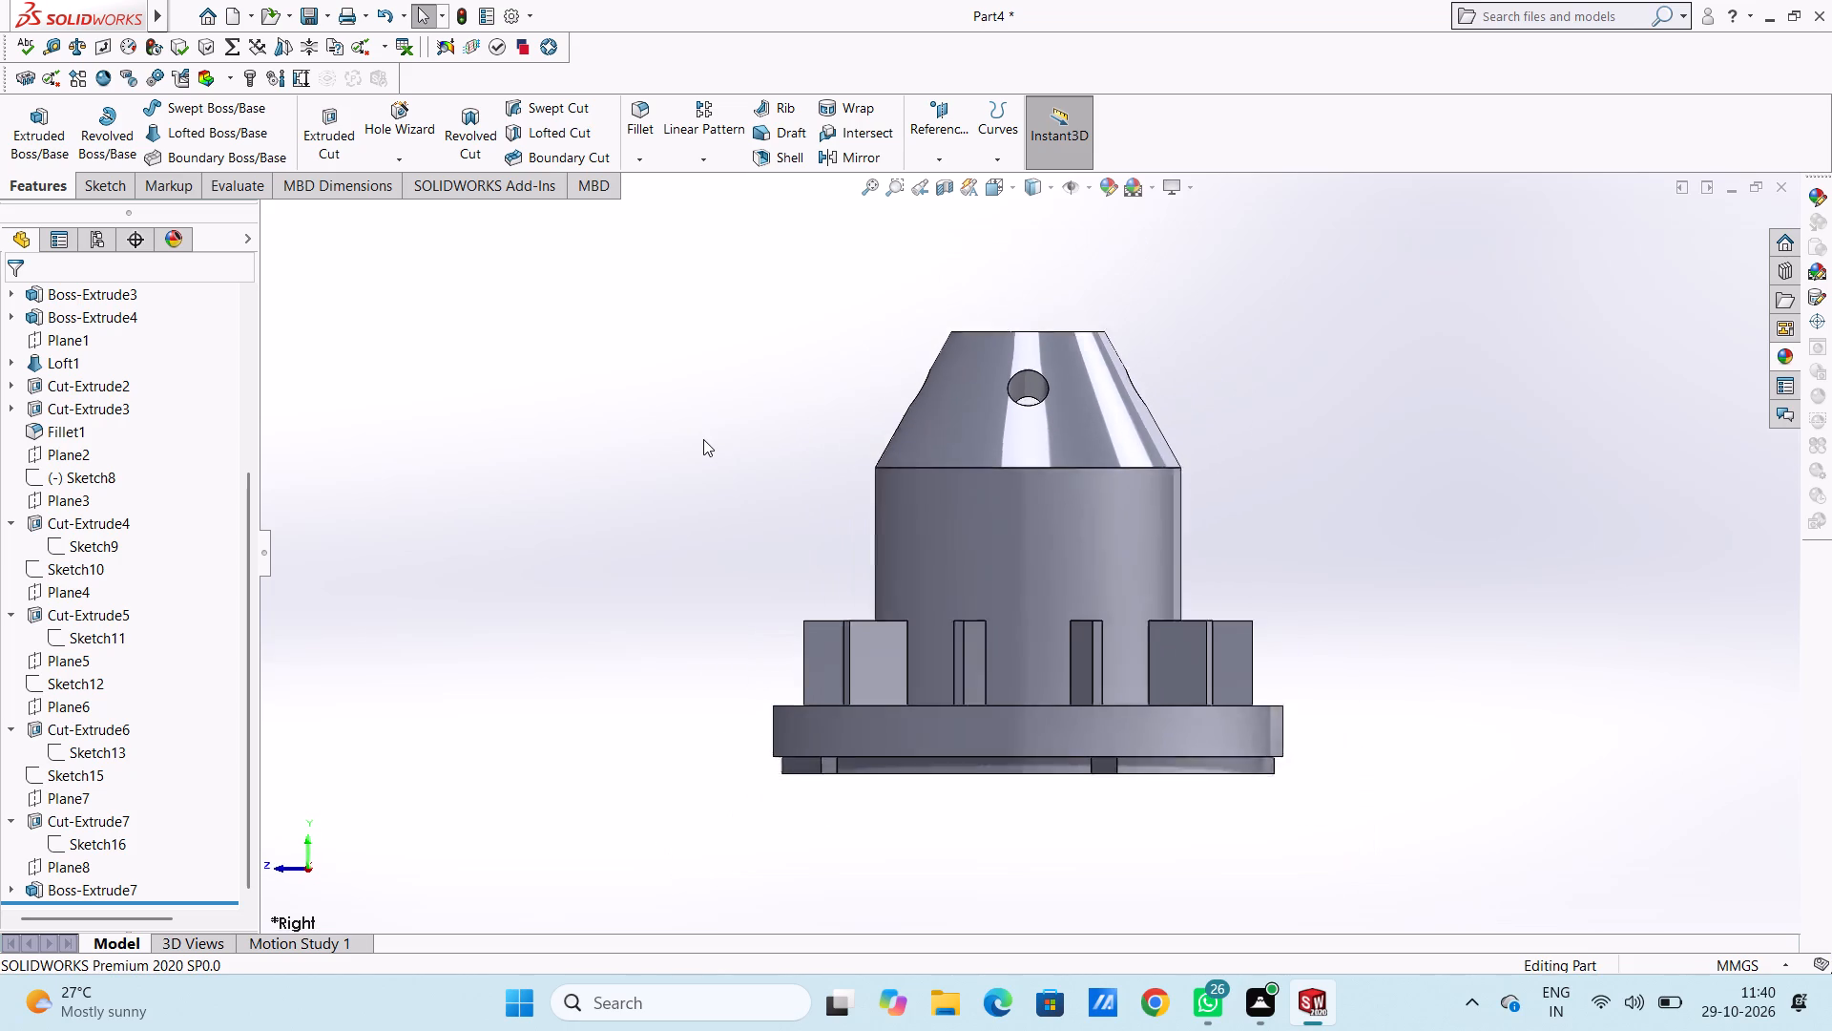
middle_drag(797, 397, 819, 777)
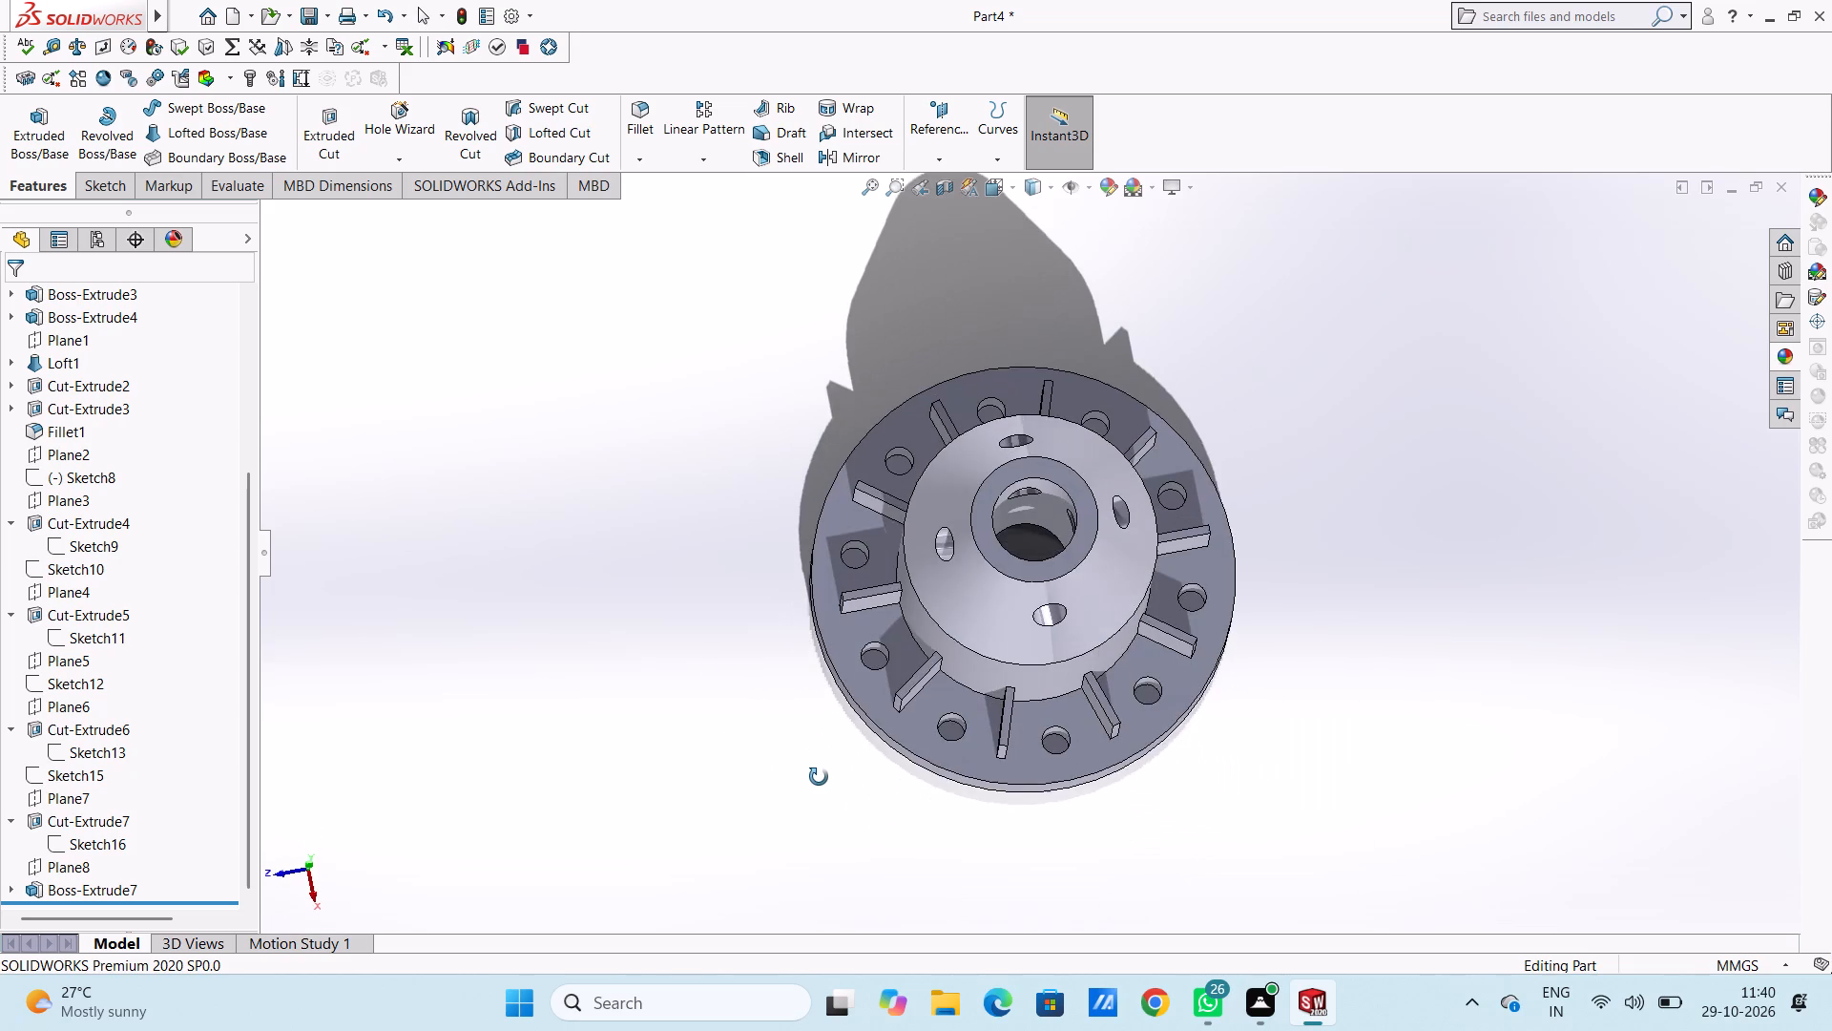
Start a sketch on the flat side face of one of the radial ribs.
middle_drag(819, 777, 817, 582)
scroll(857, 751, down, 4)
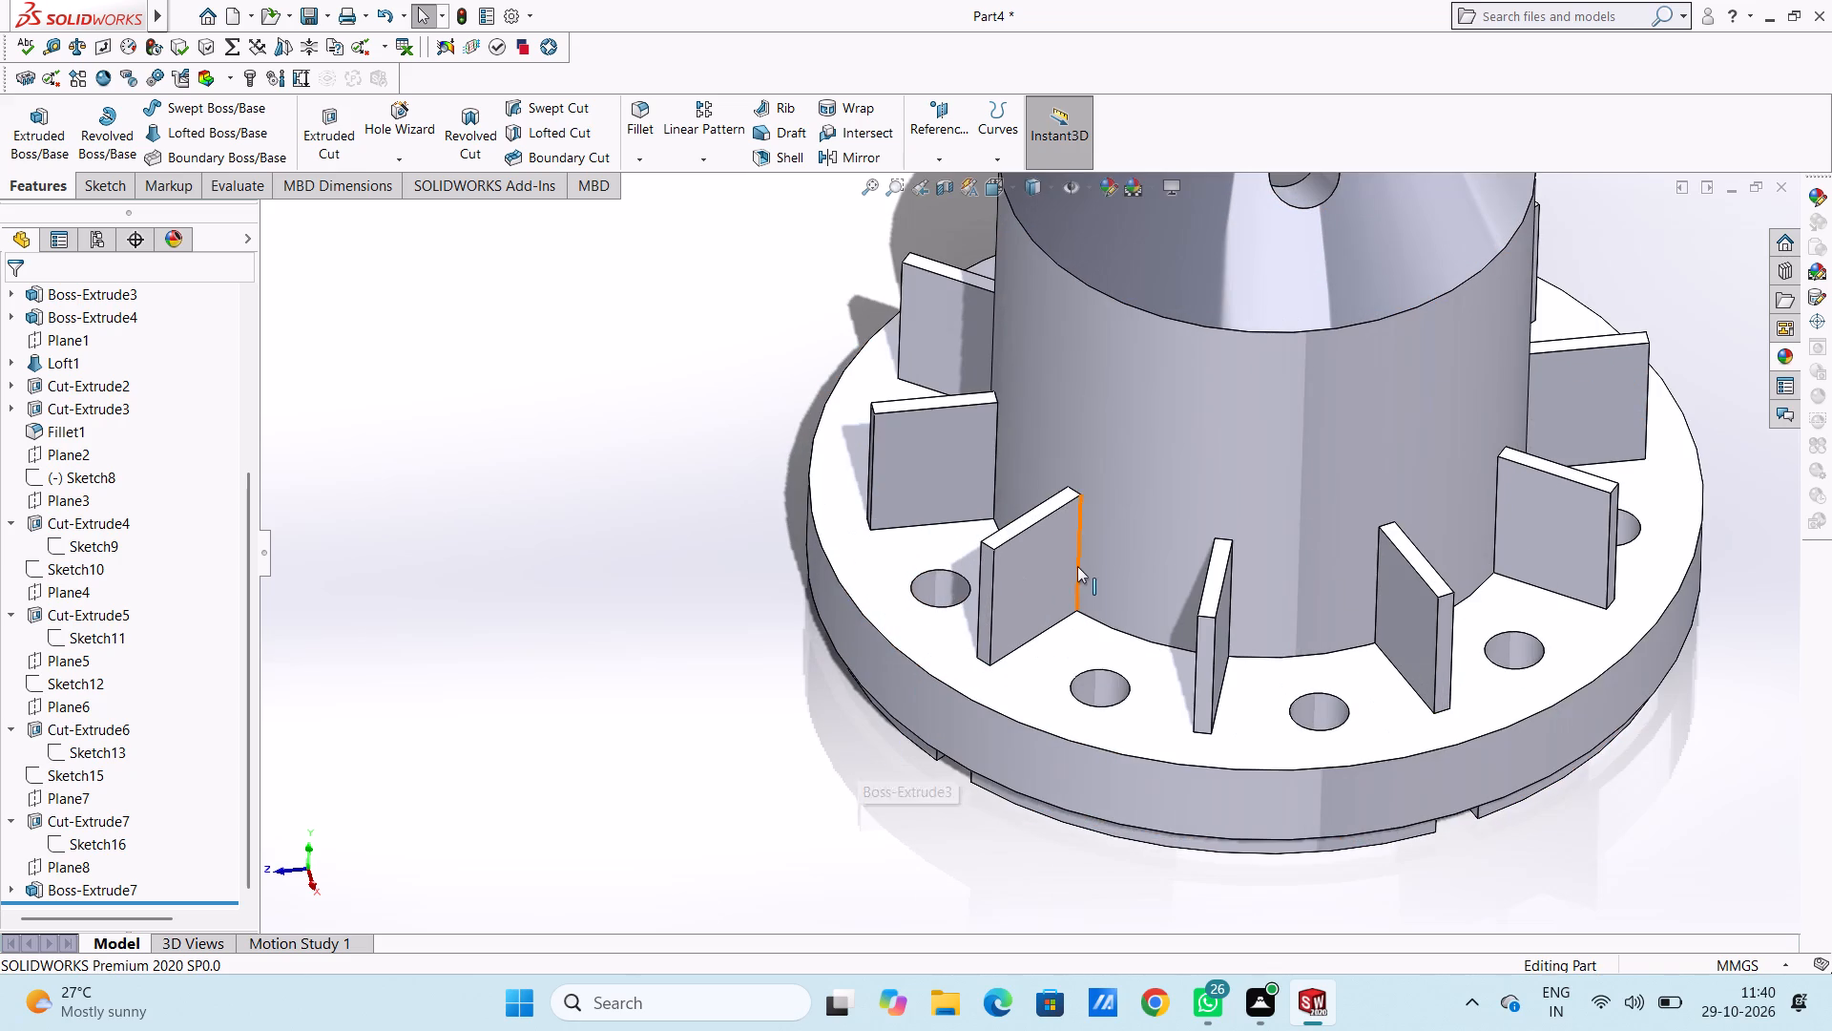
middle_drag(1077, 566, 910, 557)
scroll(993, 515, down, 1)
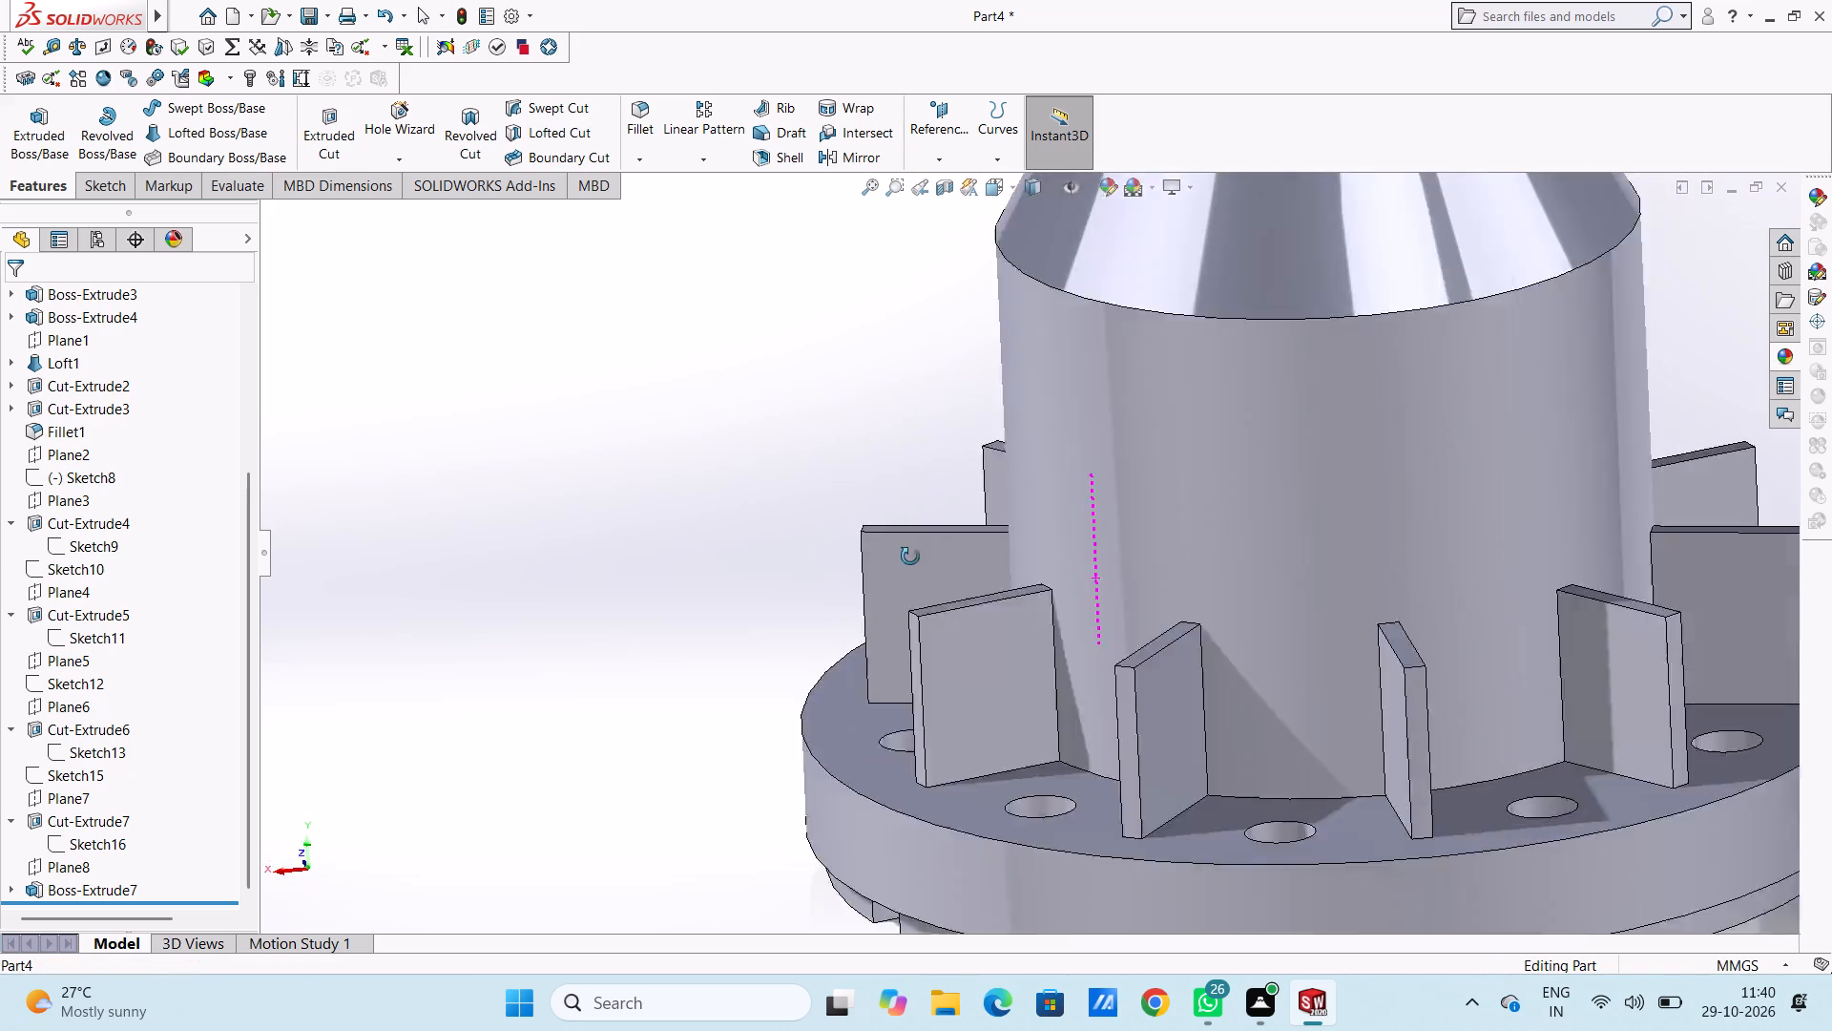
middle_drag(910, 557, 962, 515)
middle_drag(1013, 580, 968, 488)
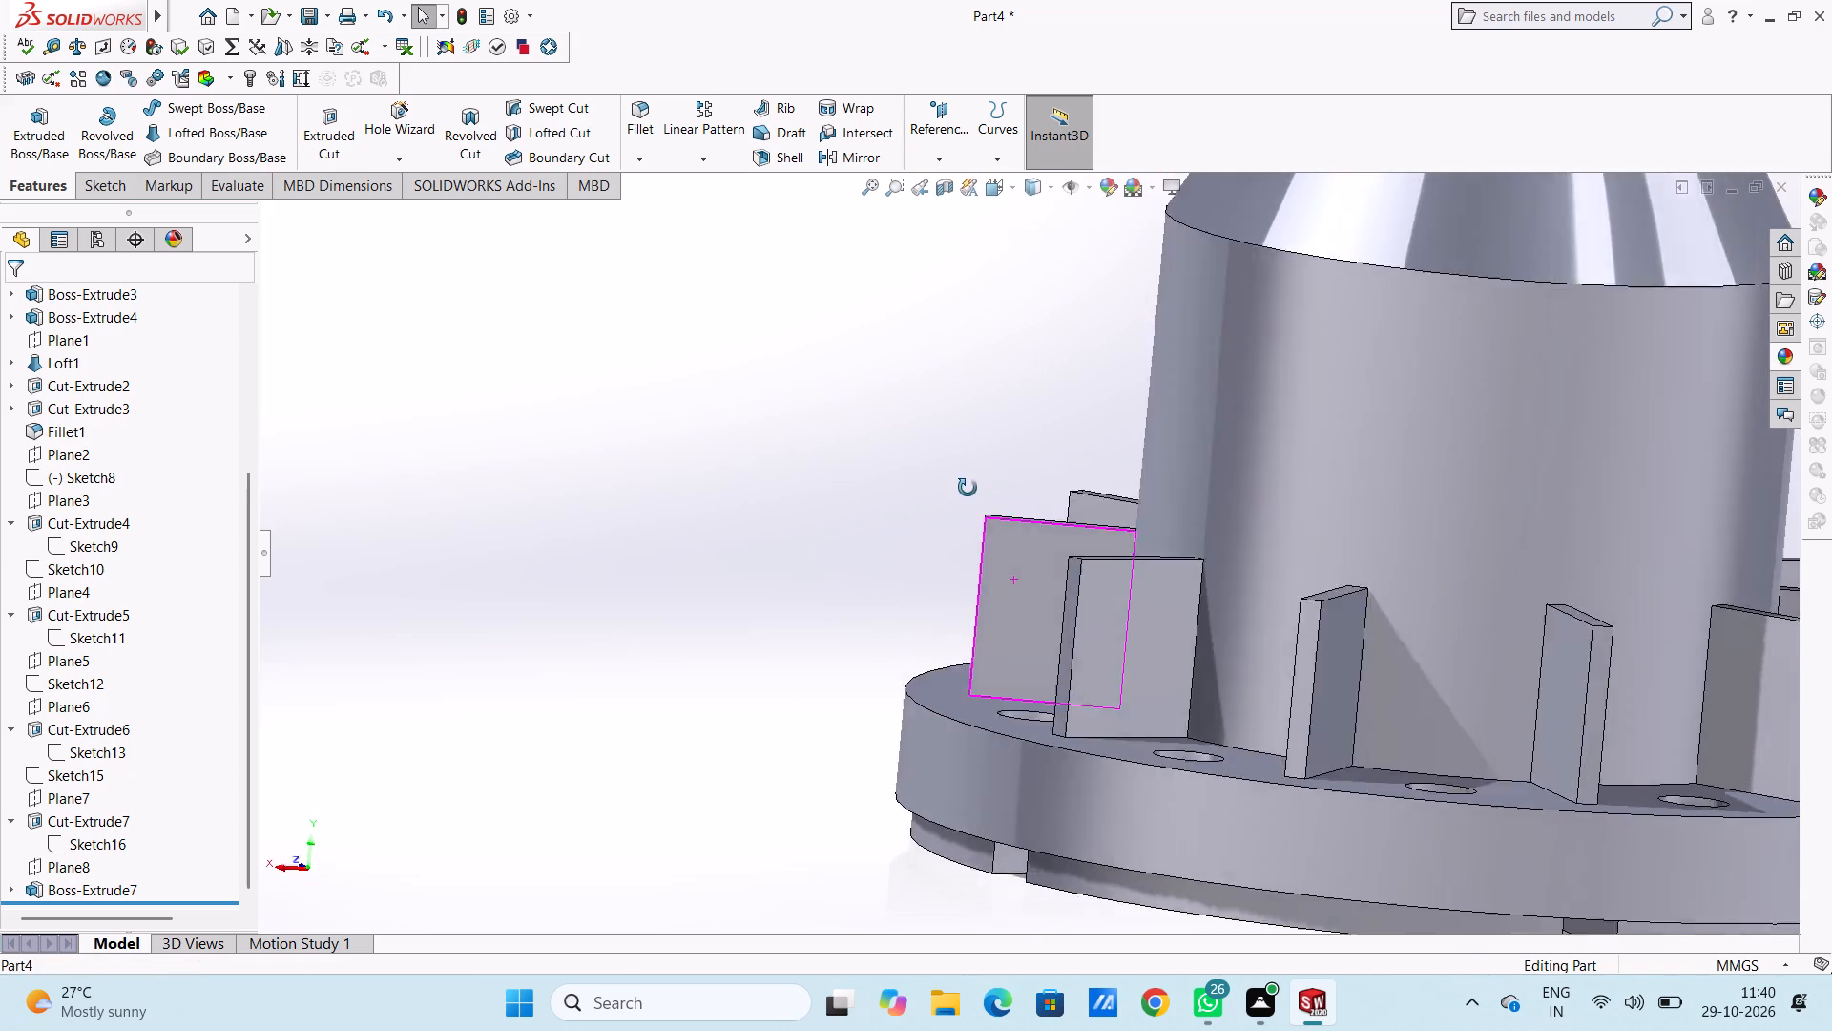
middle_drag(968, 488, 1016, 544)
click(1029, 590)
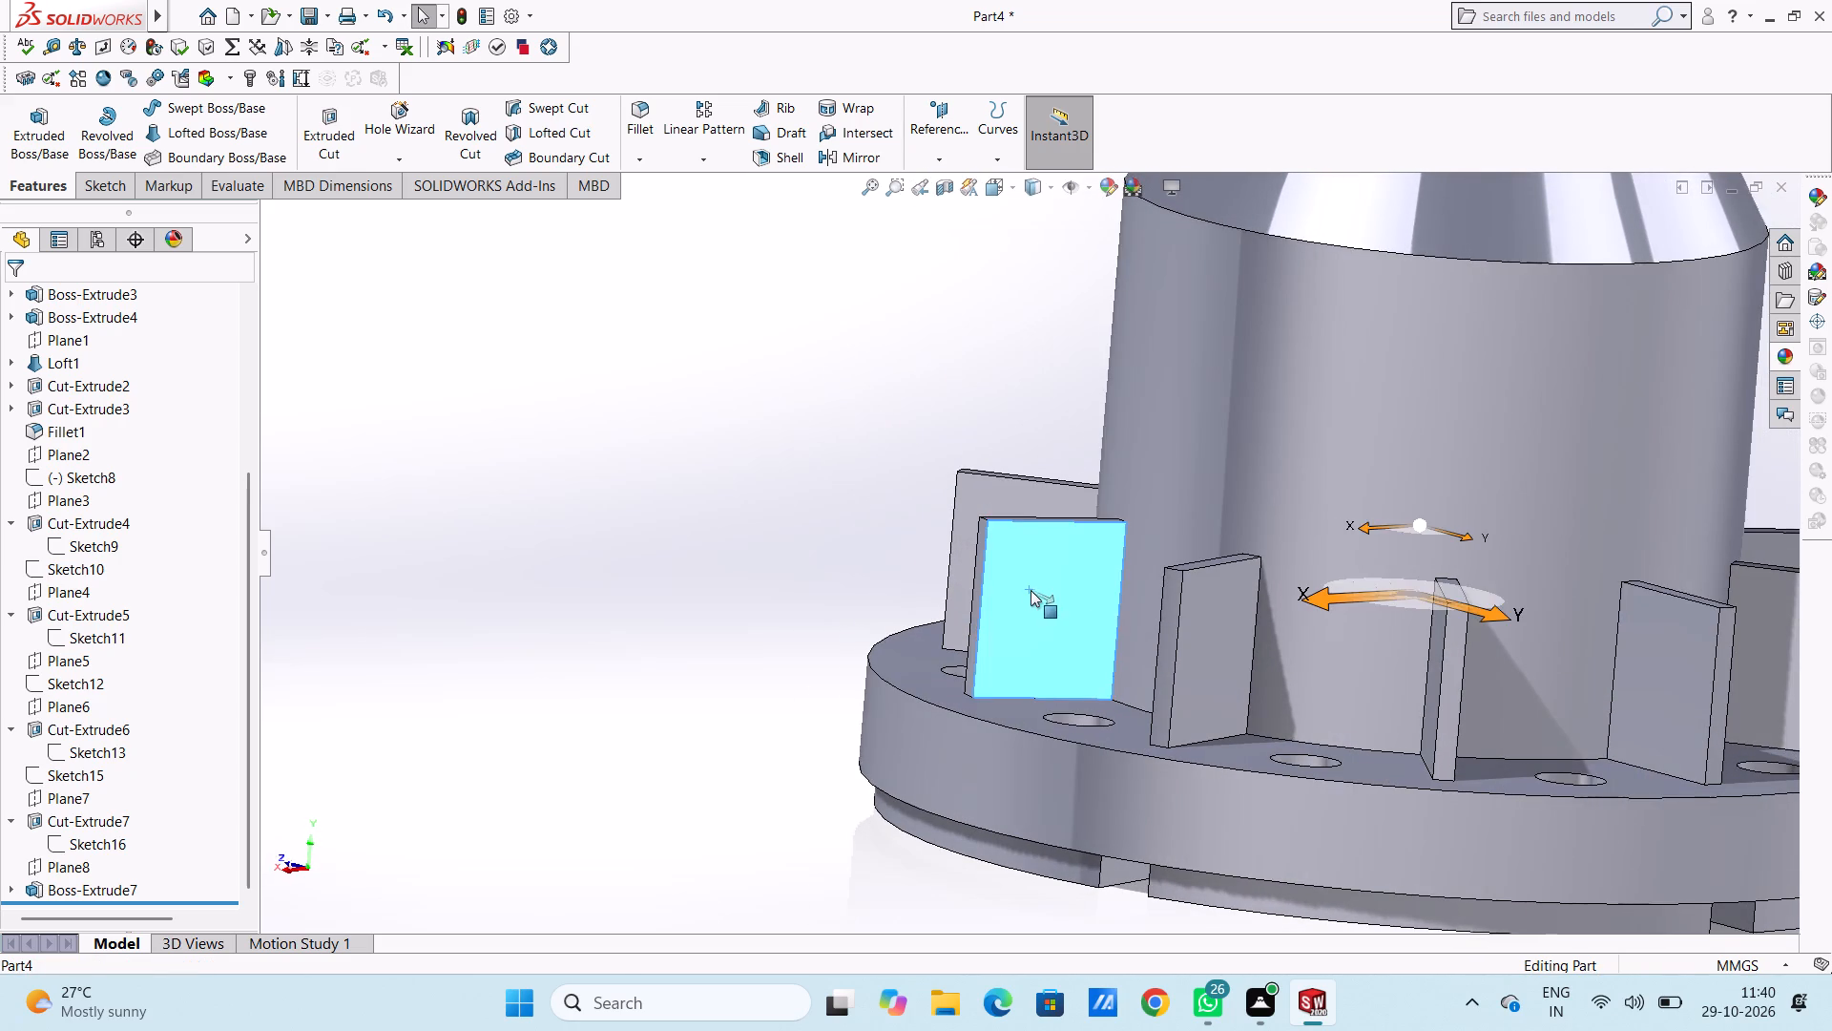
click(1109, 536)
click(760, 580)
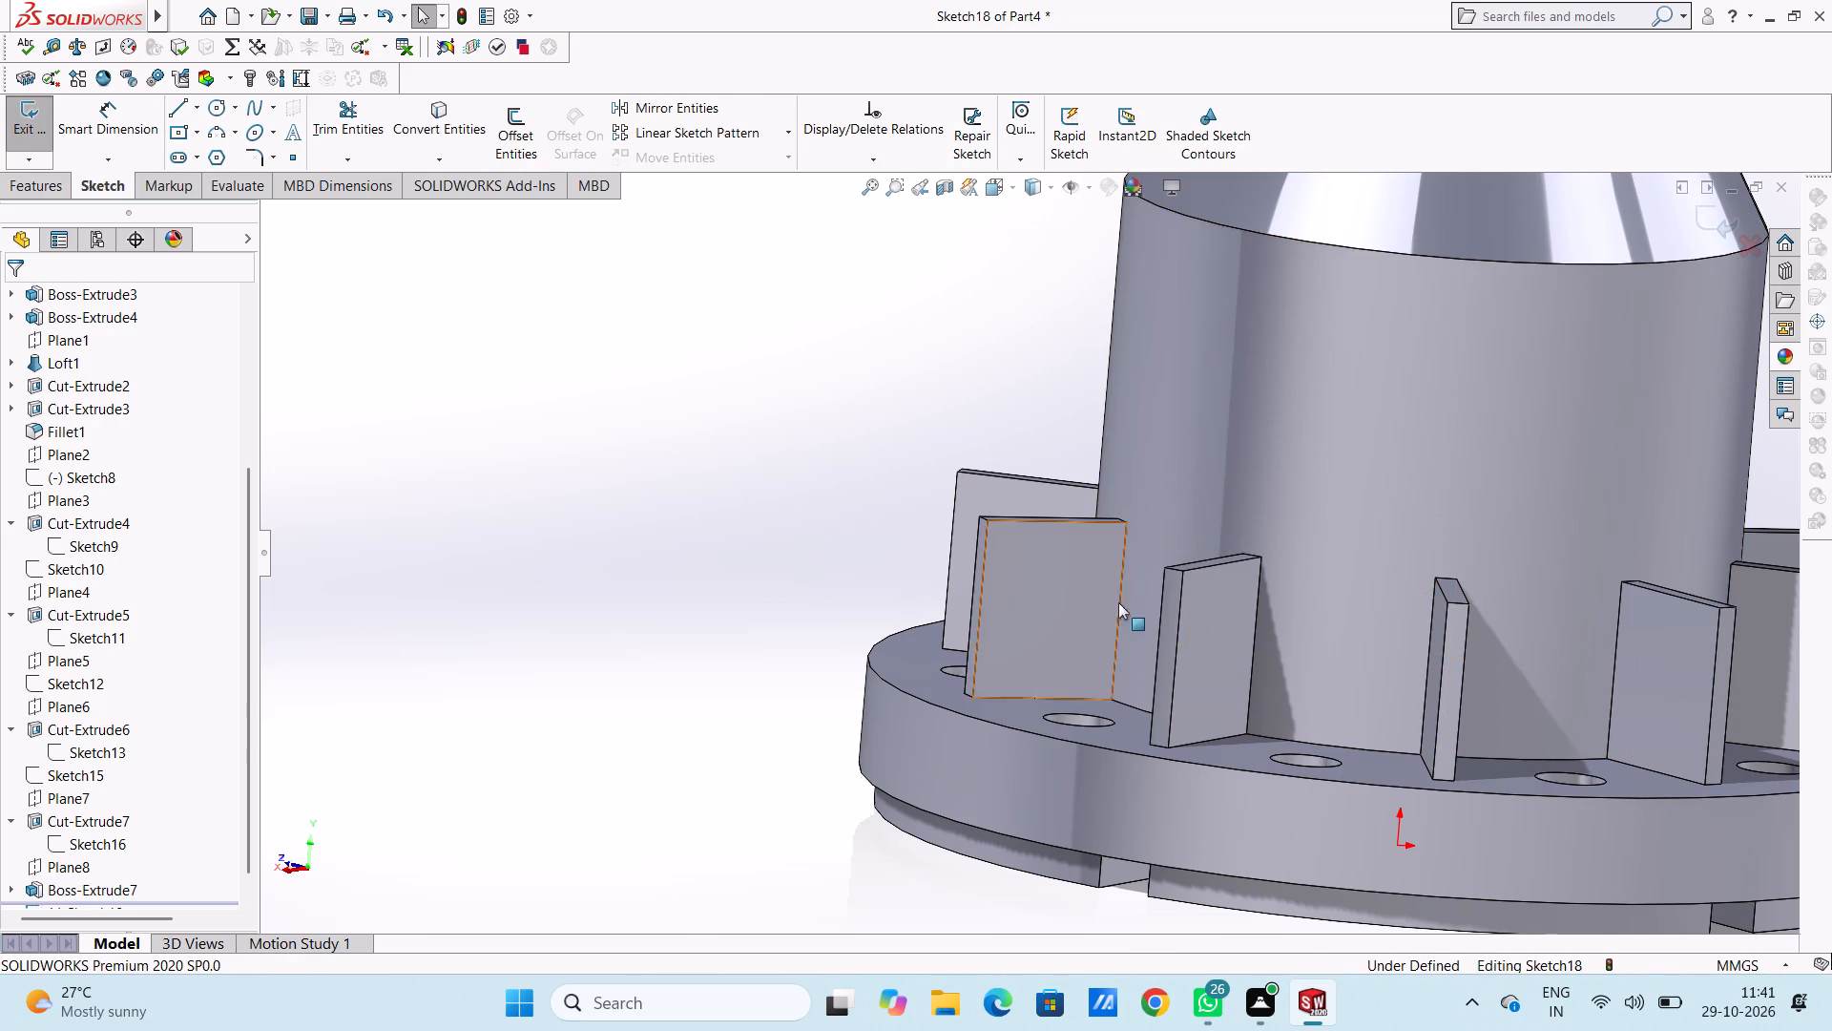
Draw a 3 mm line from the rib's upper inner corner outward along its top edge.
scroll(1233, 568, down, 4)
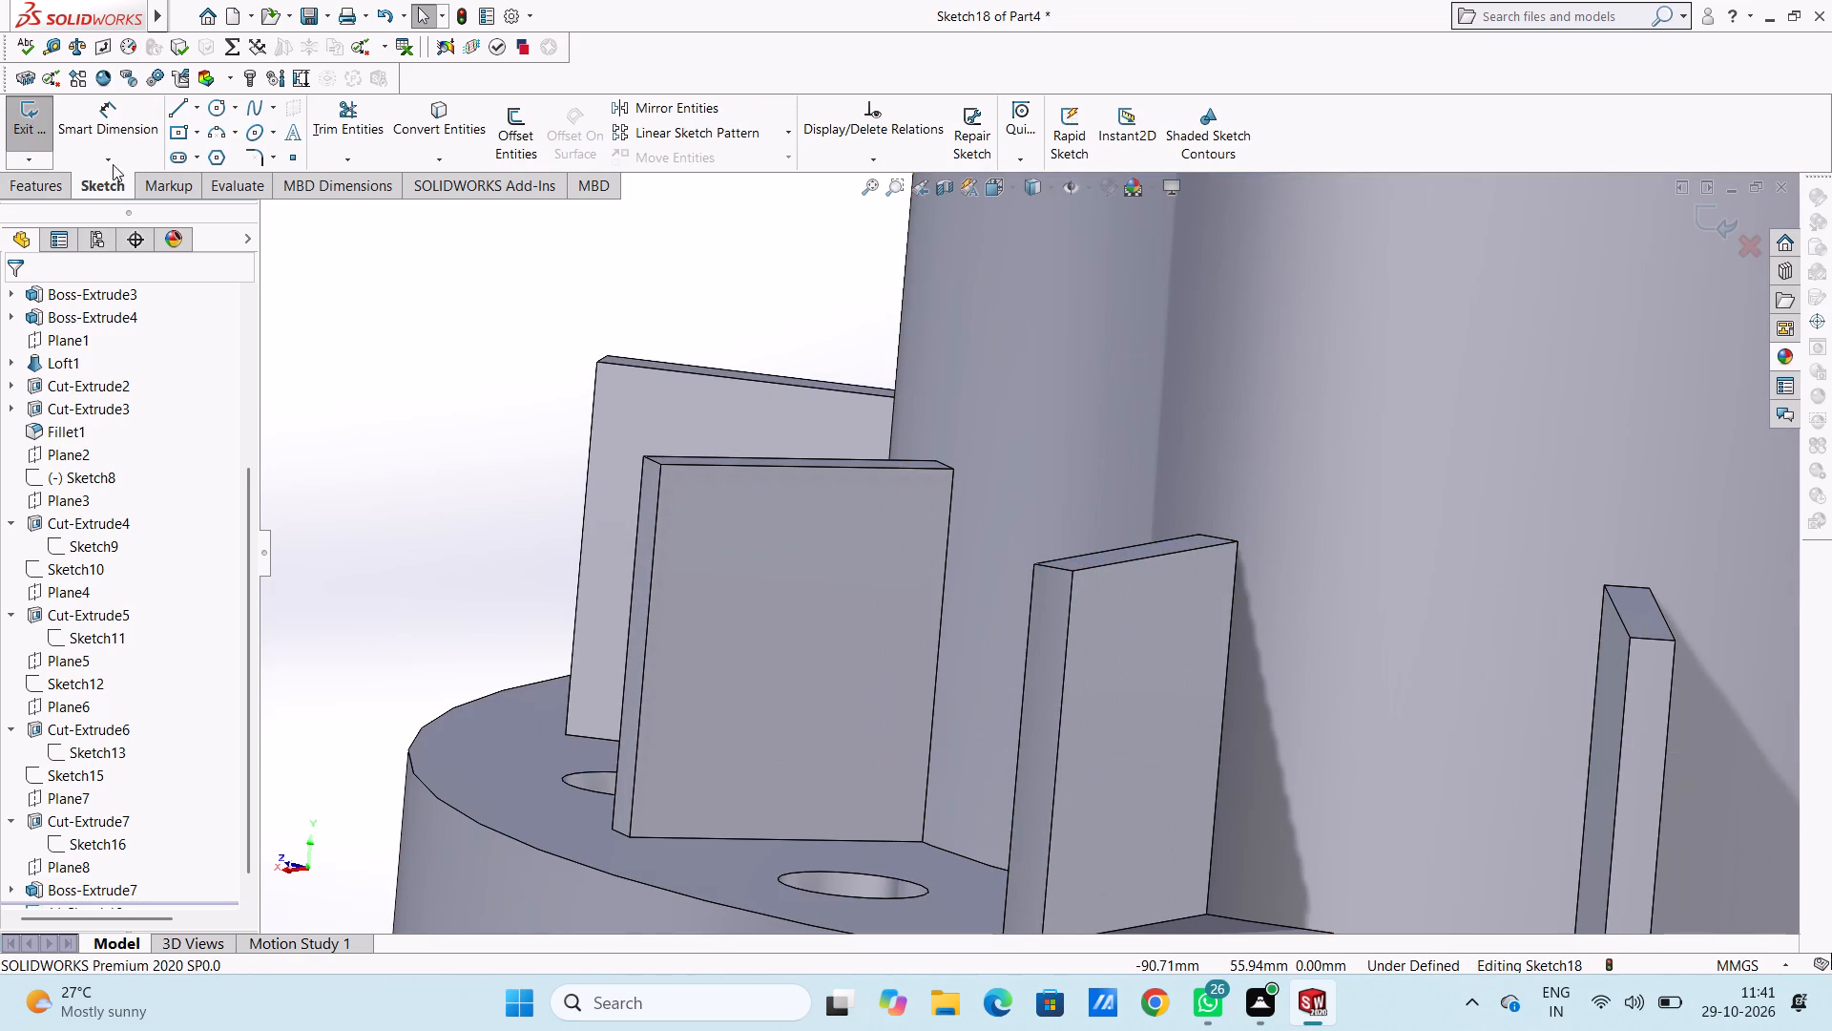
click(177, 106)
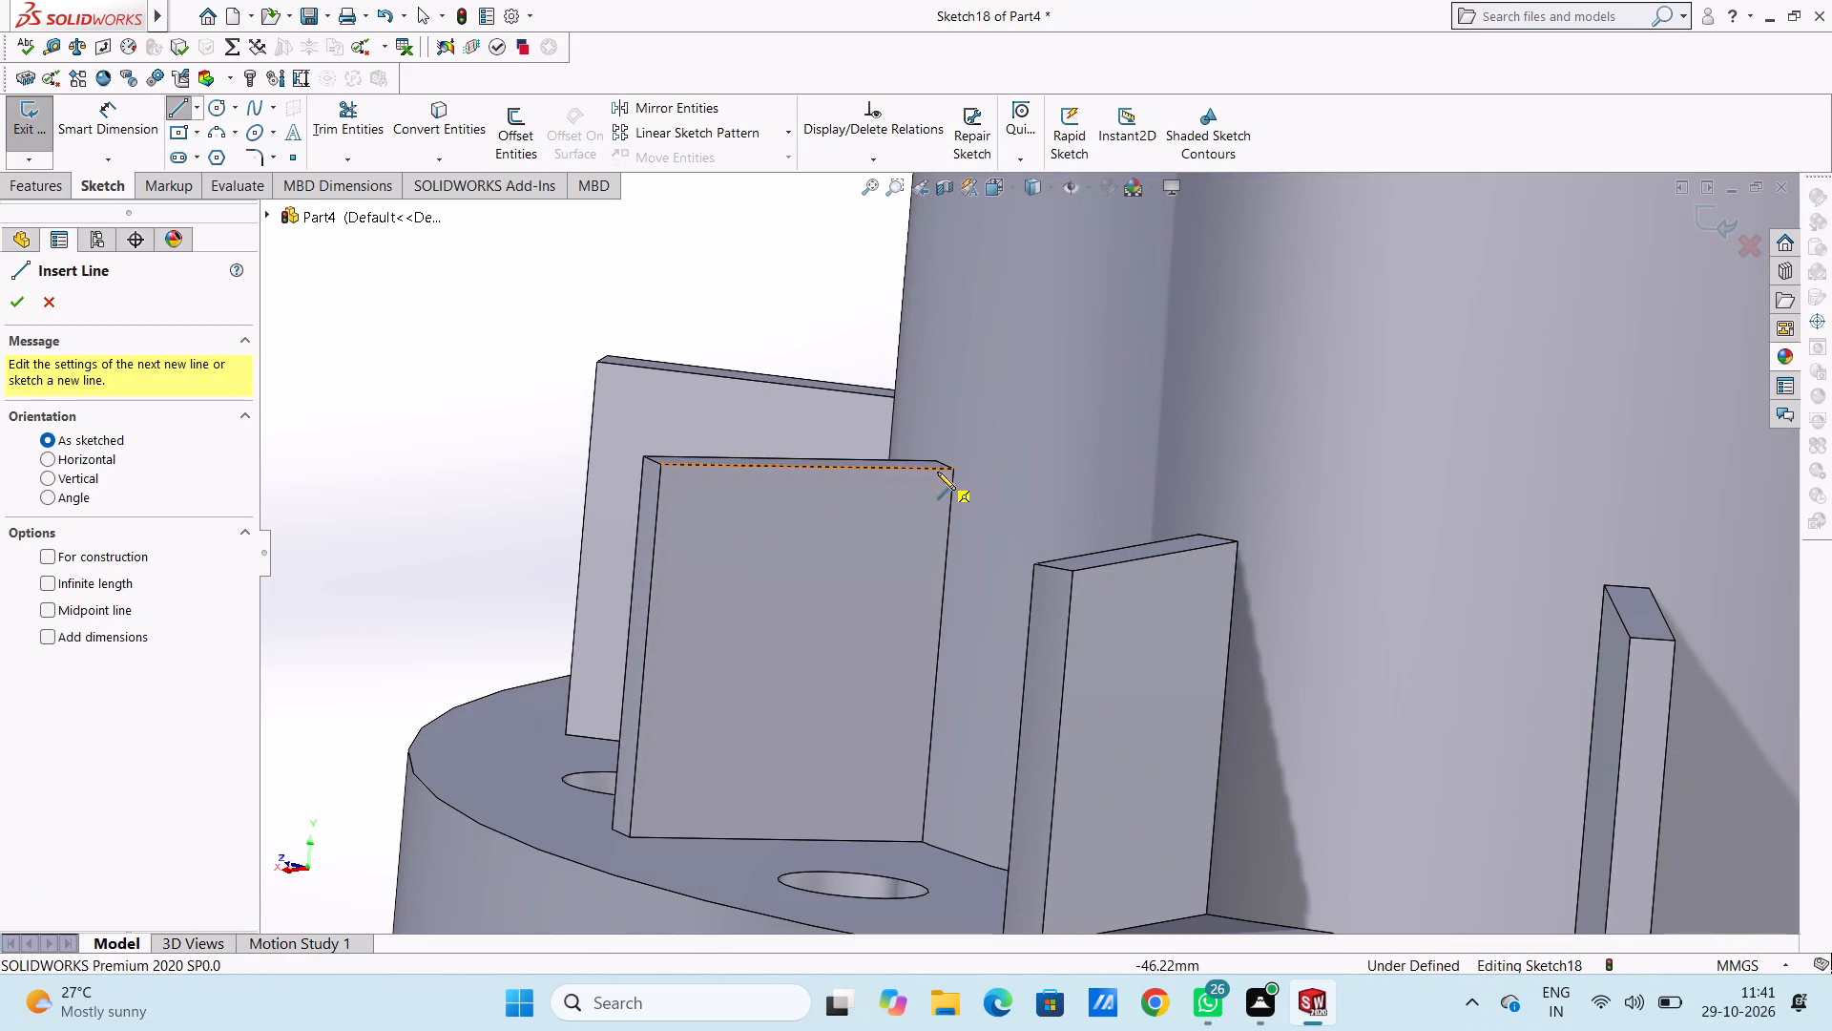
click(953, 470)
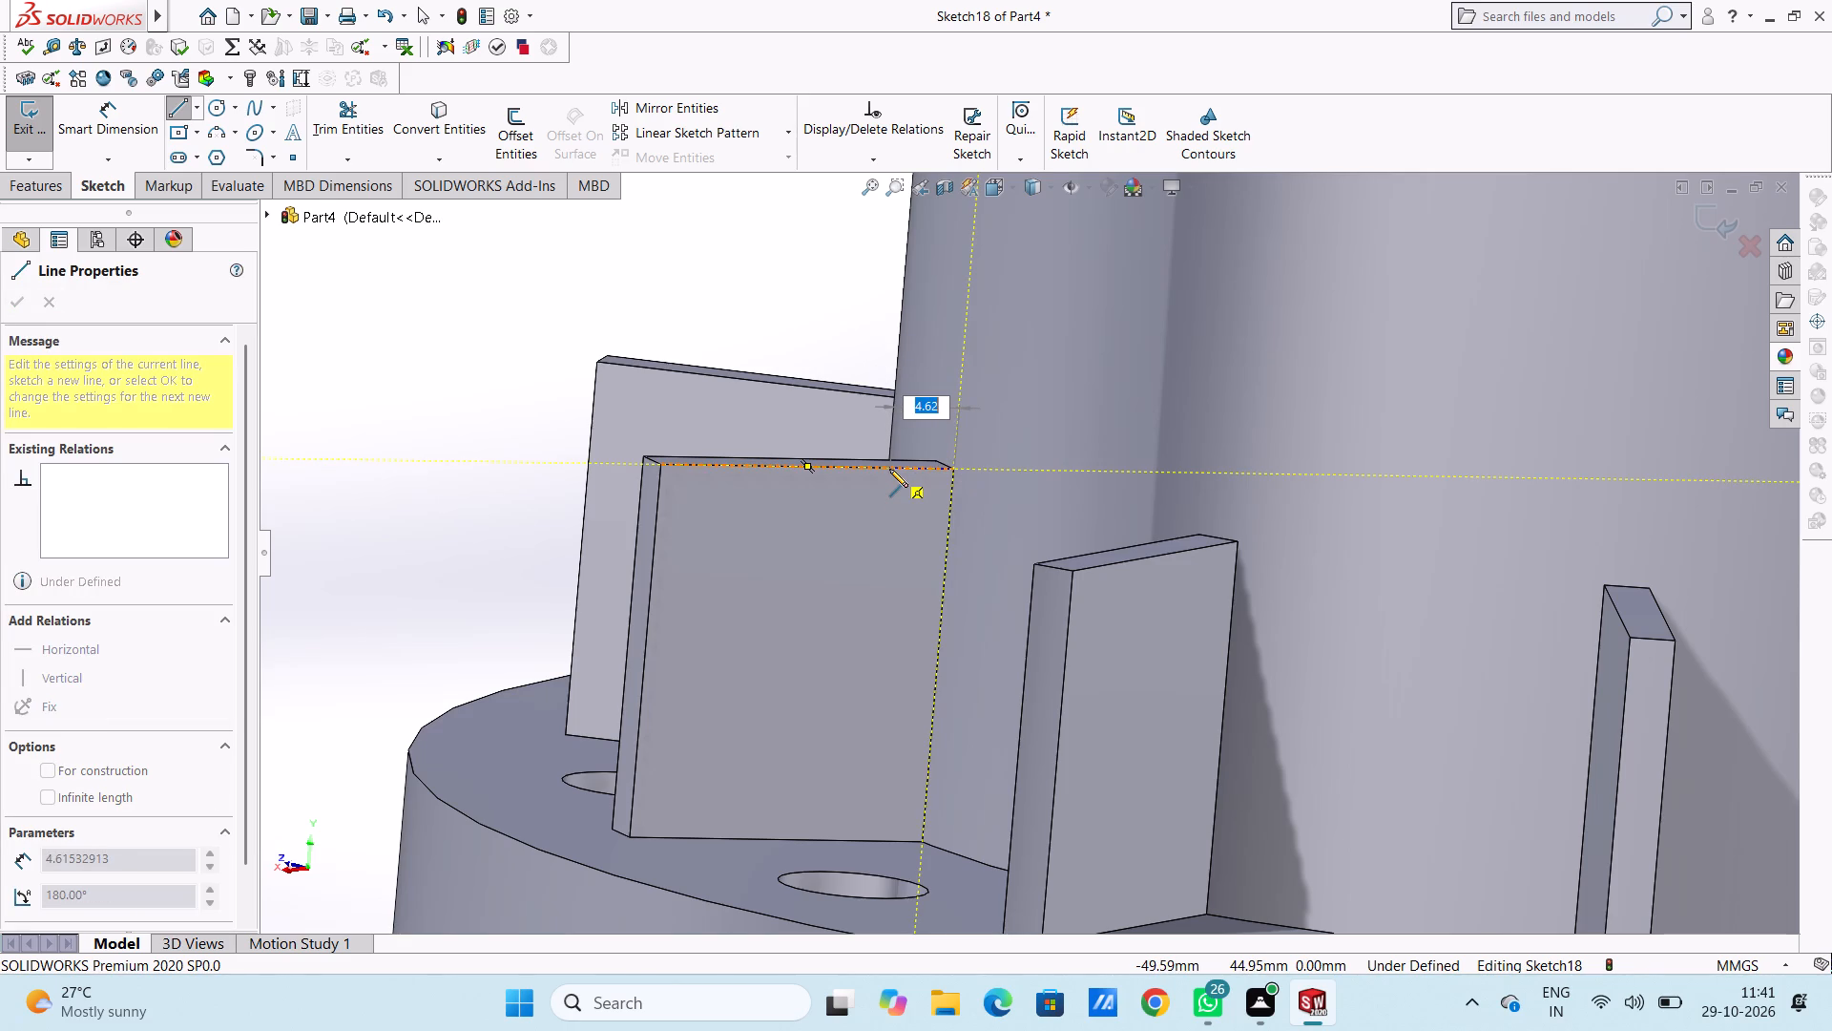
key(3)
key(Return)
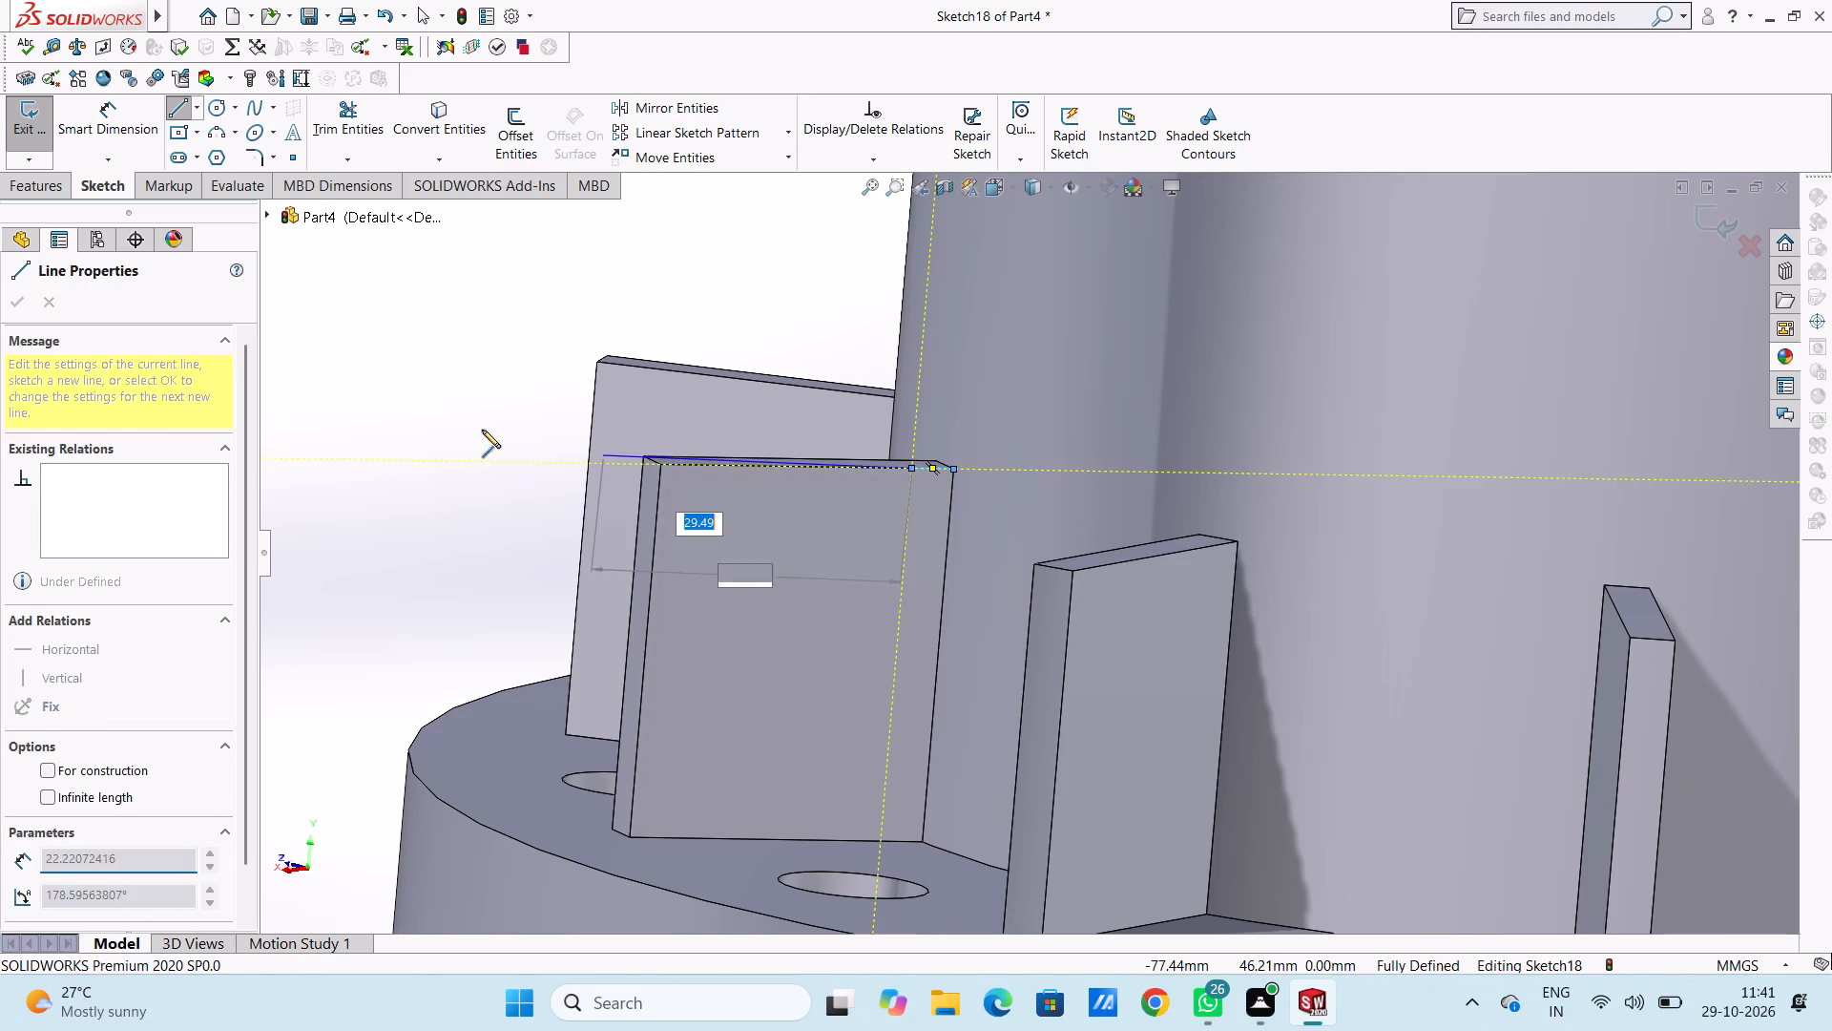
right_click(464, 340)
click(475, 353)
click(421, 339)
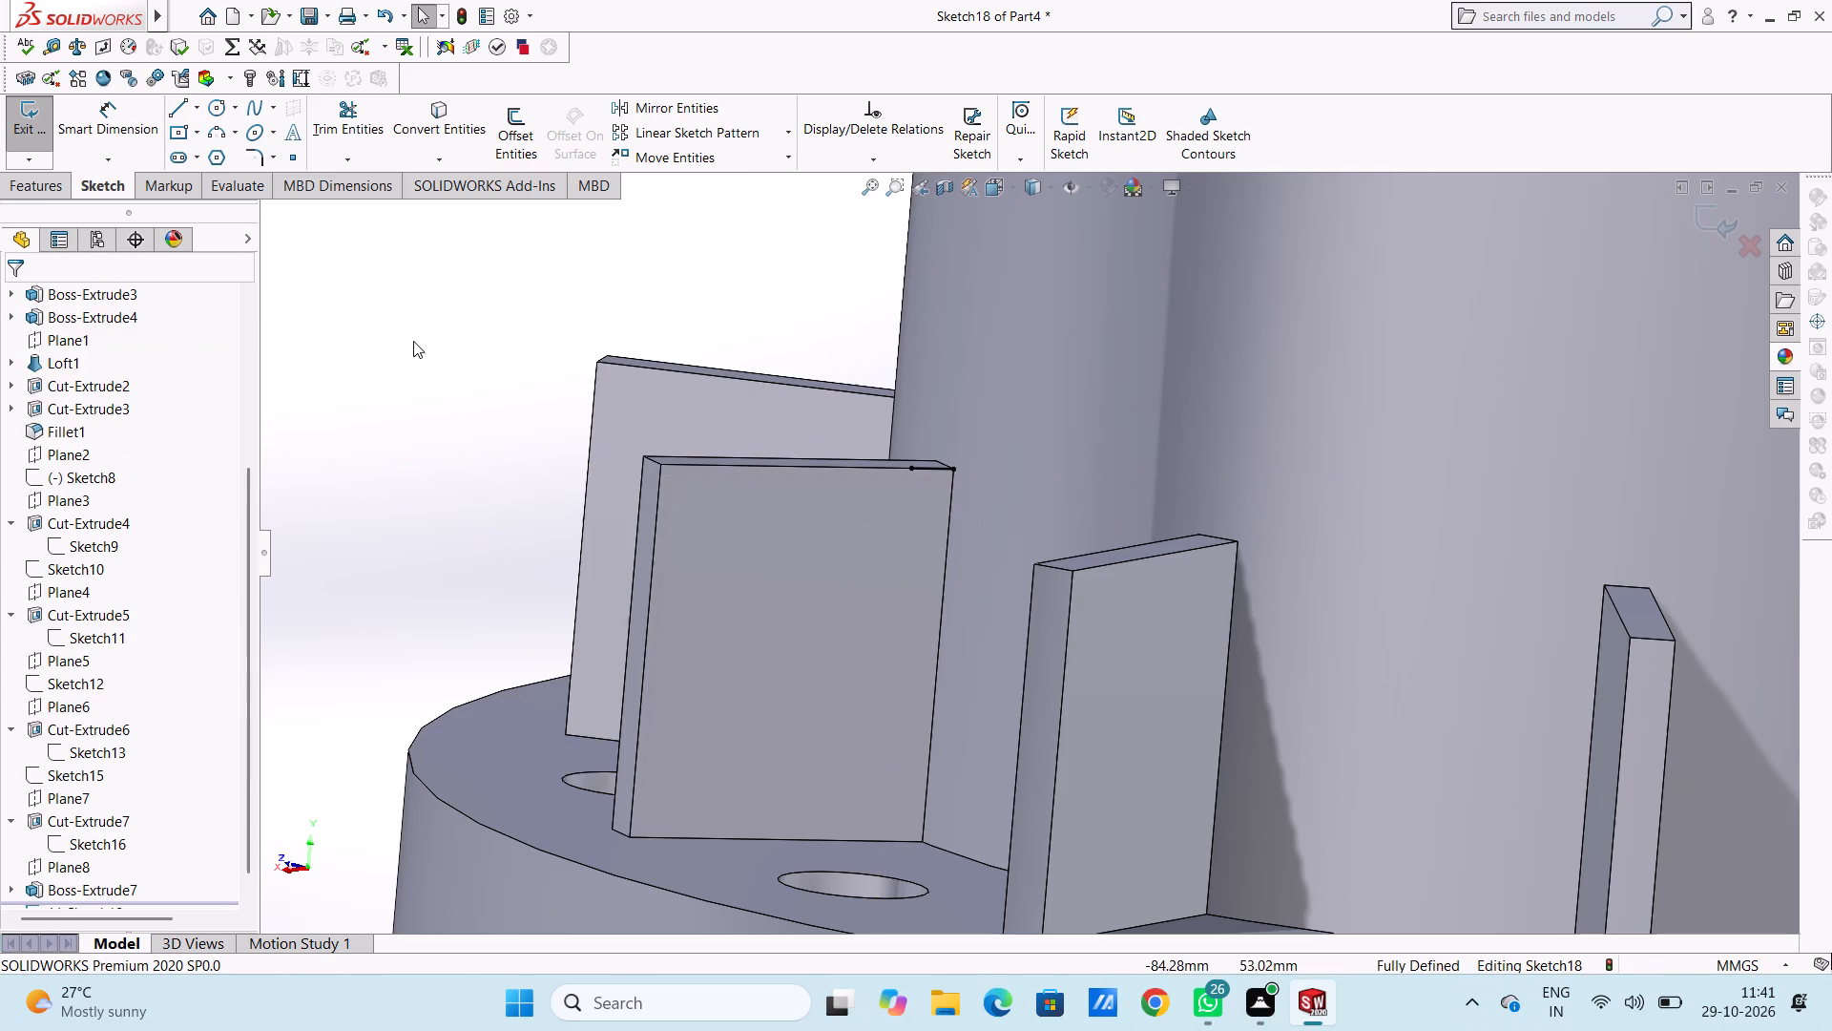
Draw a 3 mm line from the rib's lower outer corner upward along its outer edge.
click(179, 102)
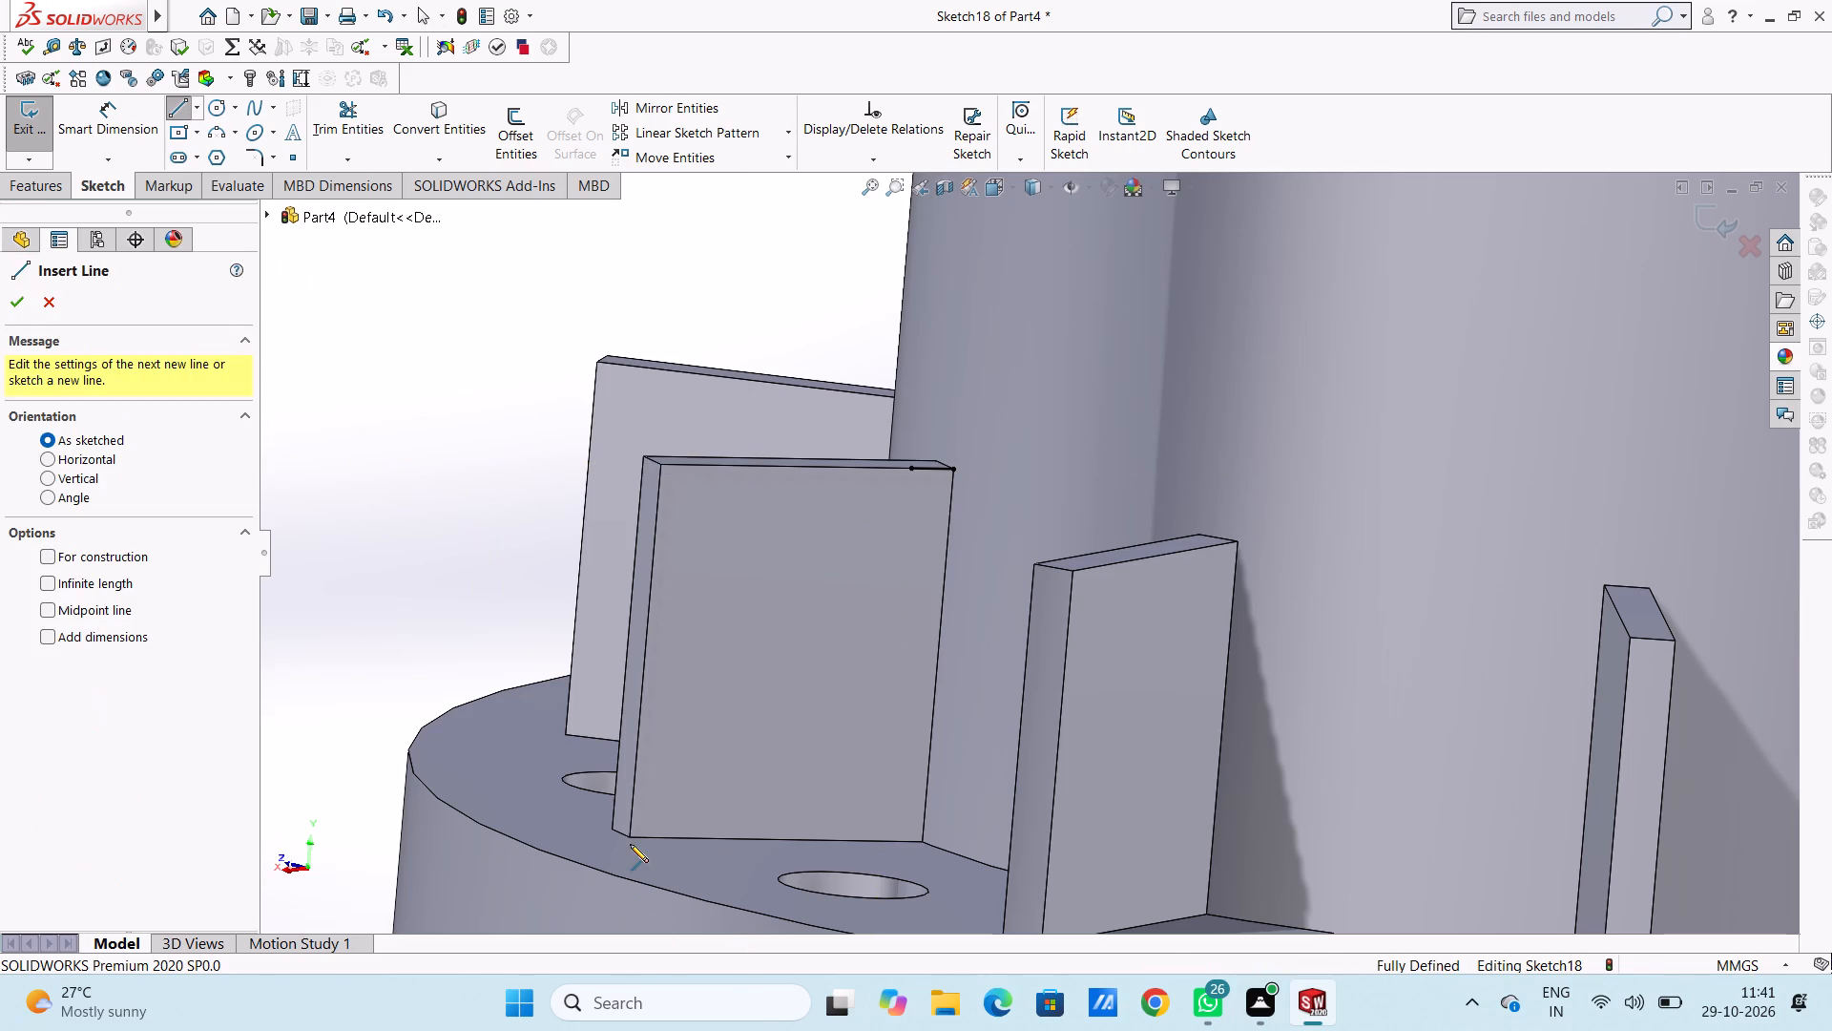
click(630, 837)
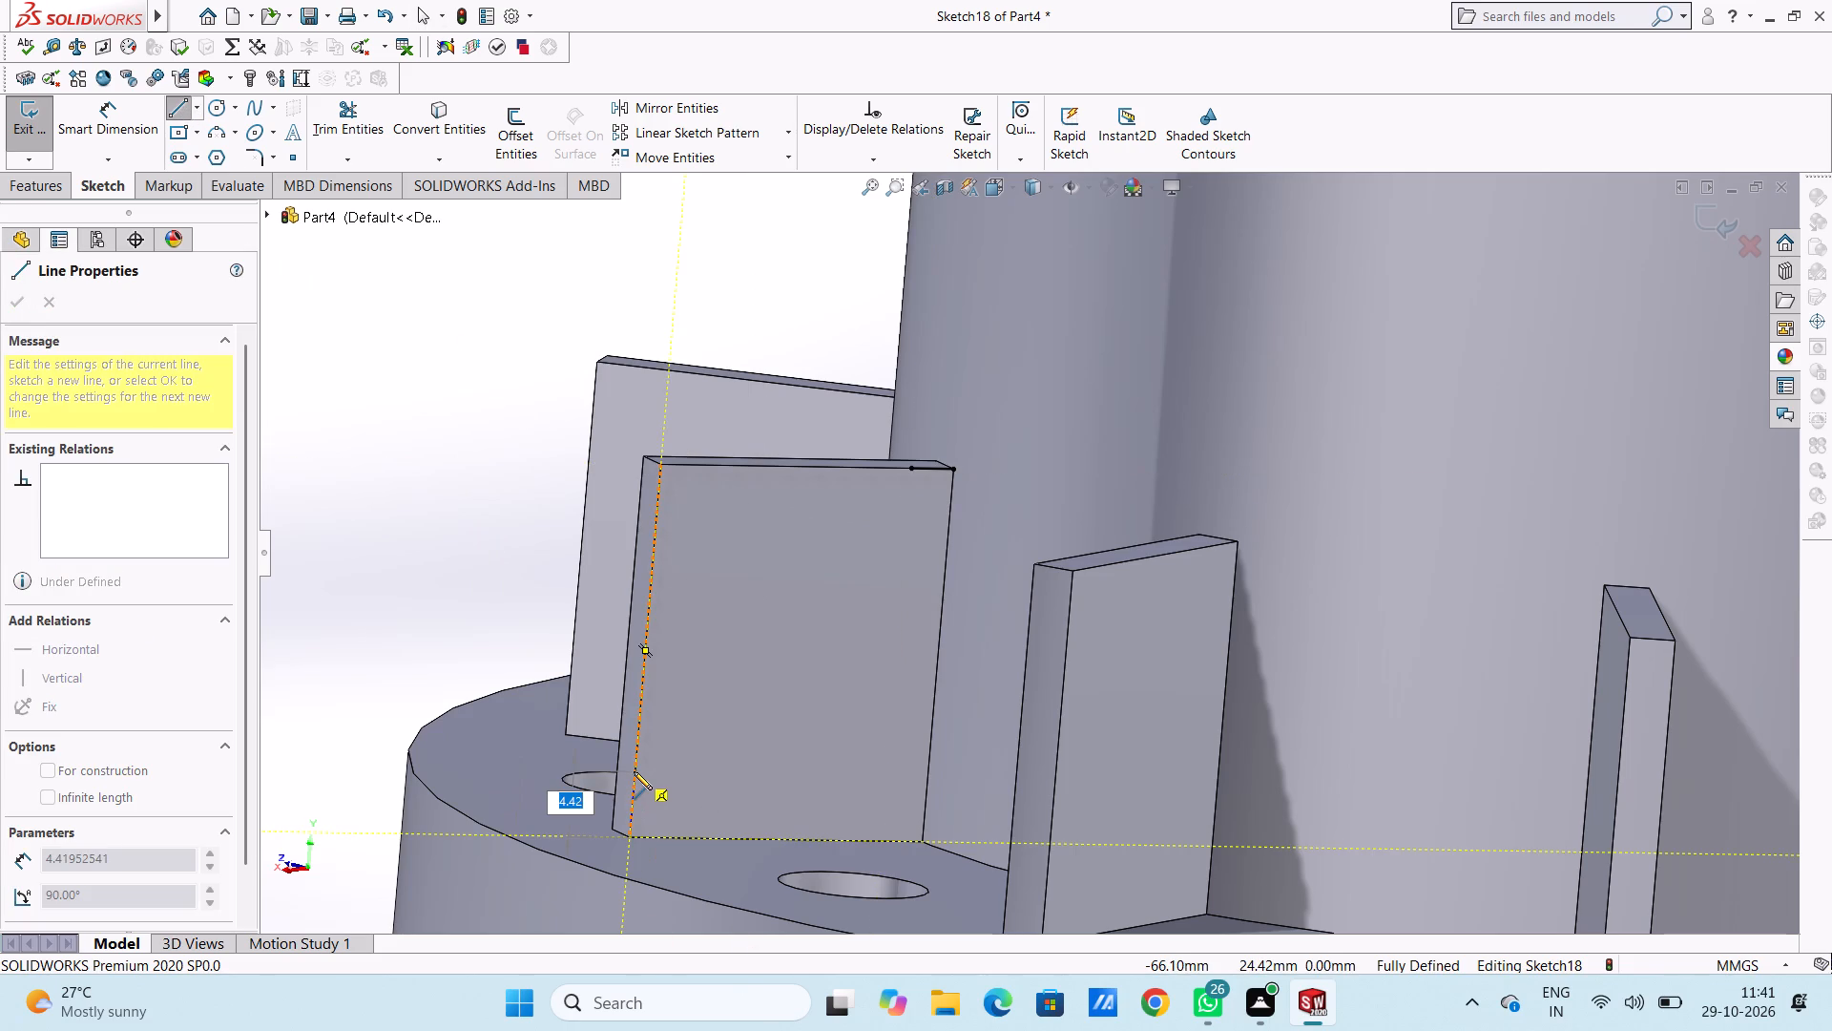
key(3)
key(Return)
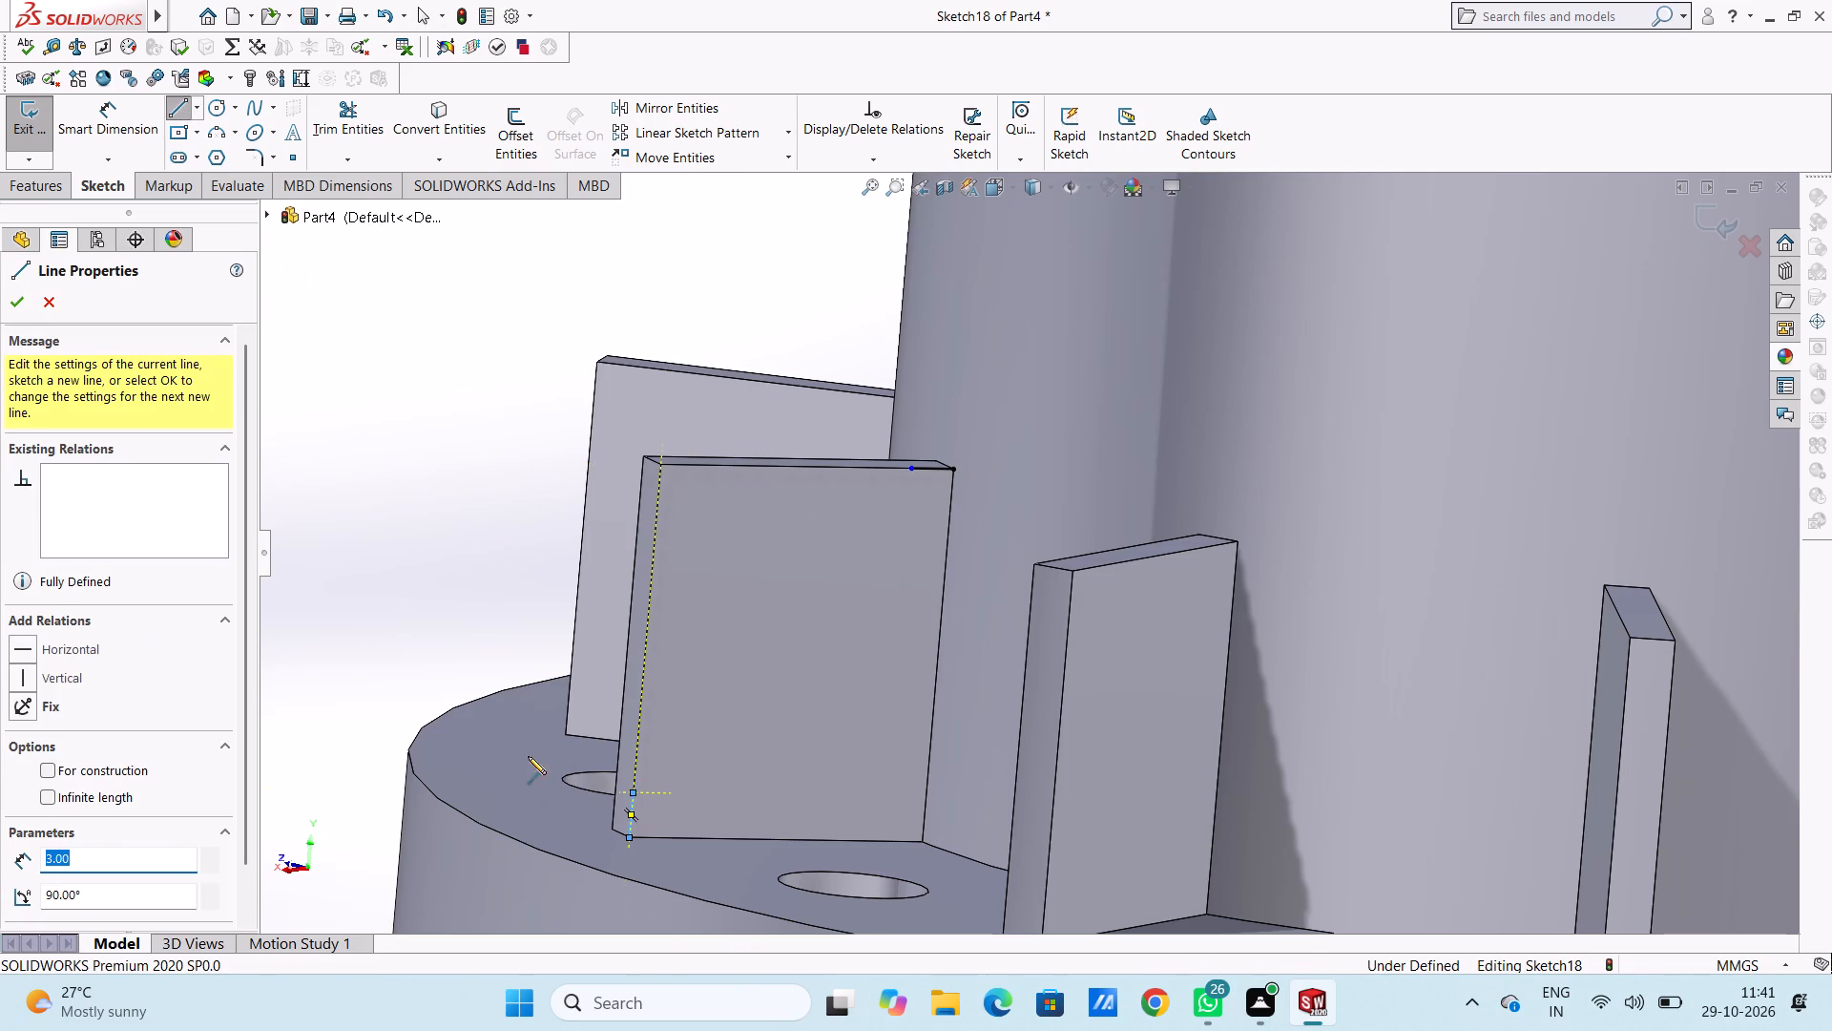
right_click(390, 362)
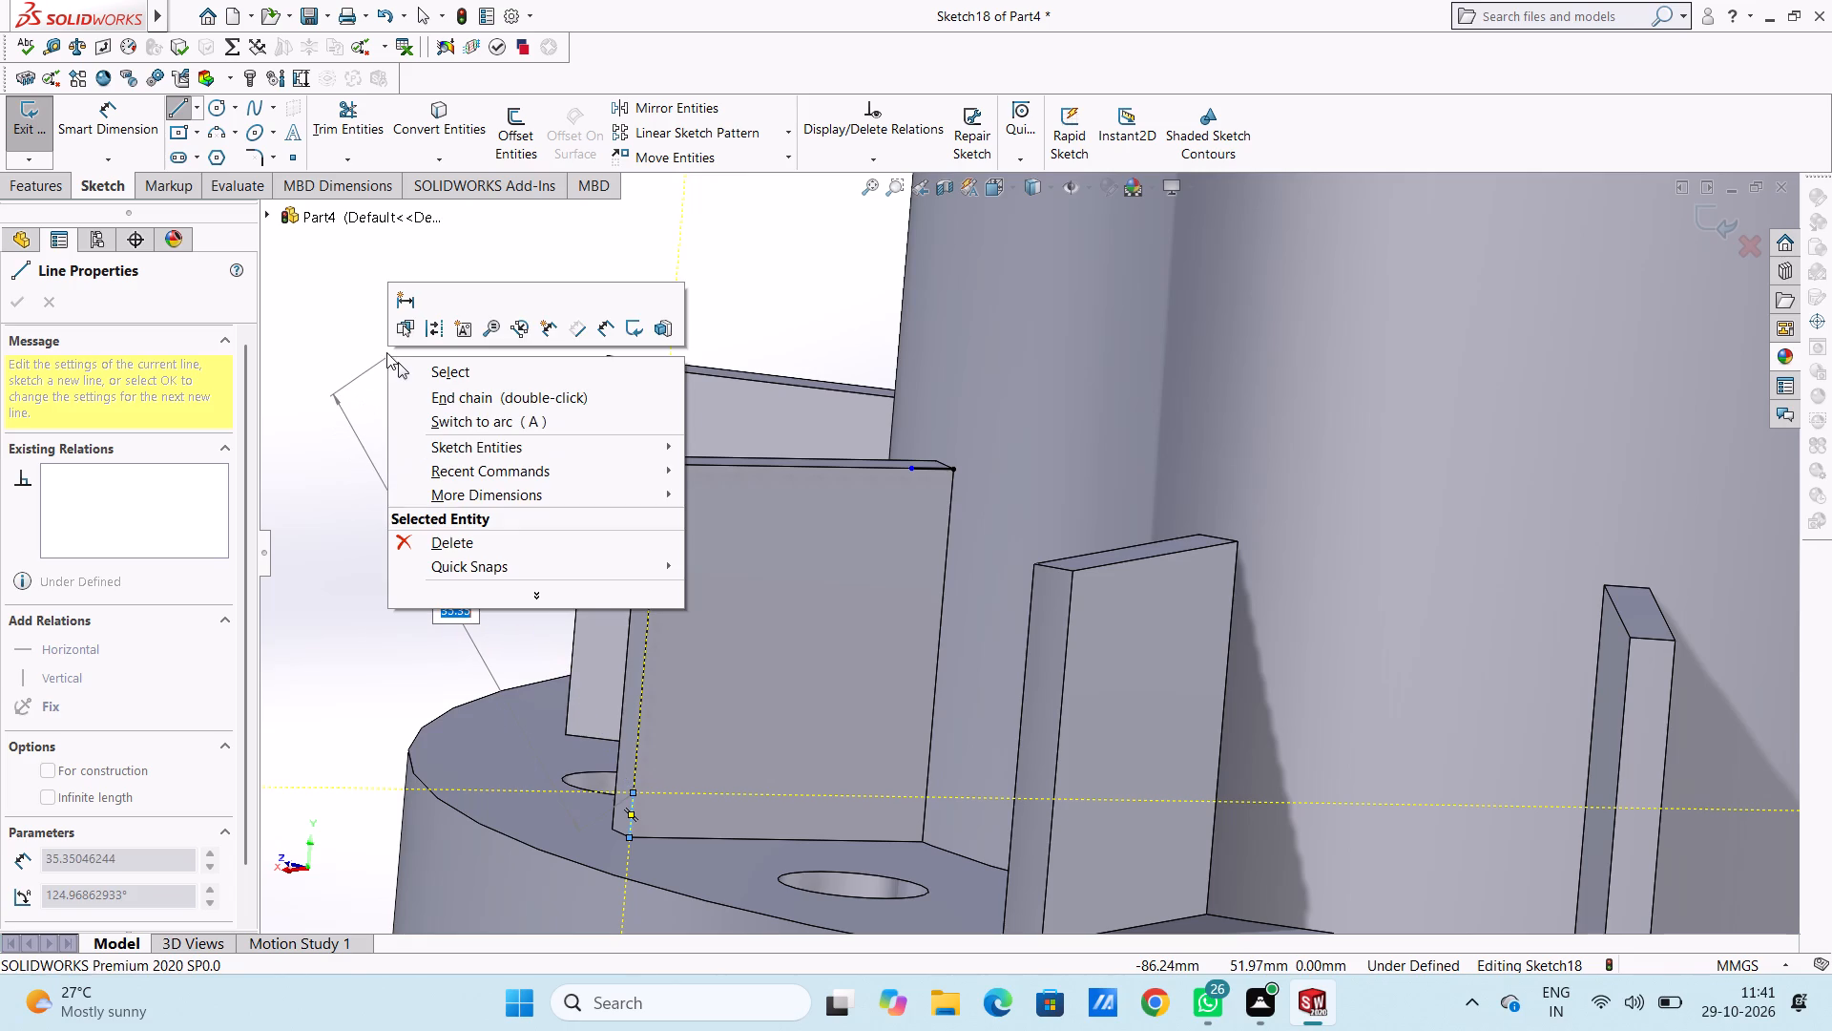
double_click(394, 370)
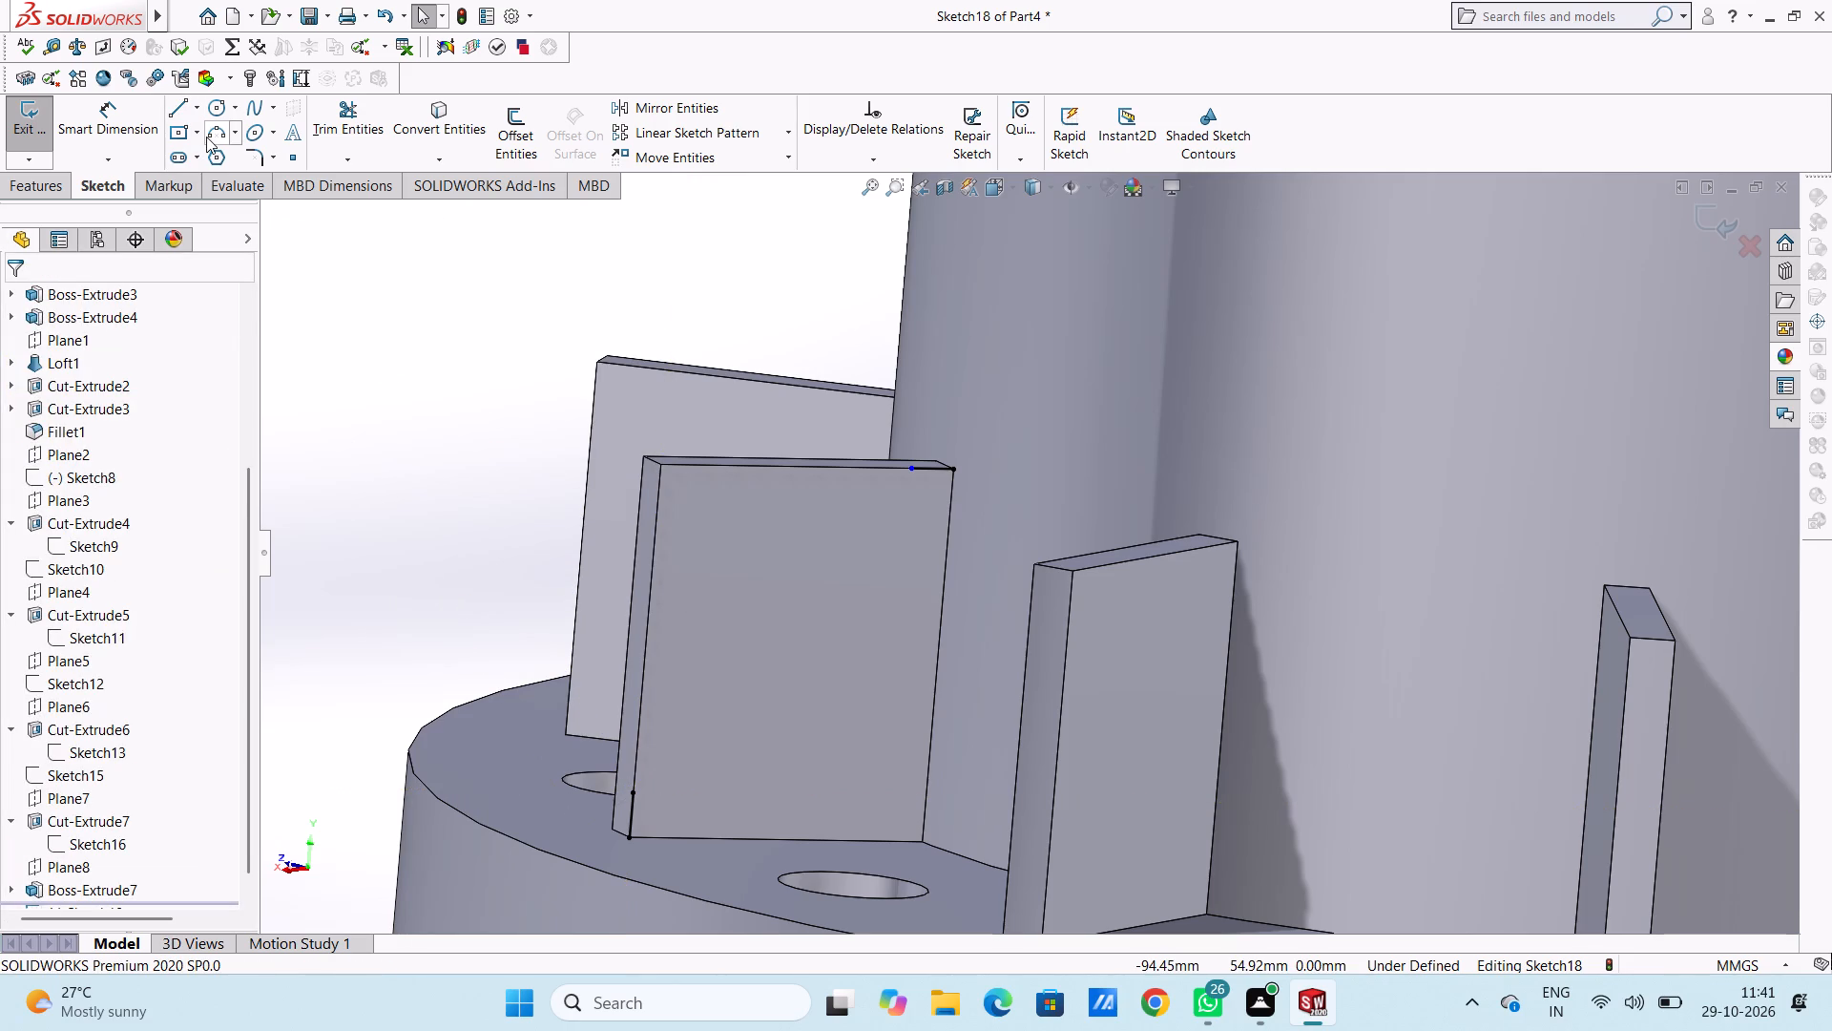
Connect the free ends of the two short lines with a concave three-point arc of 50 mm radius.
click(211, 128)
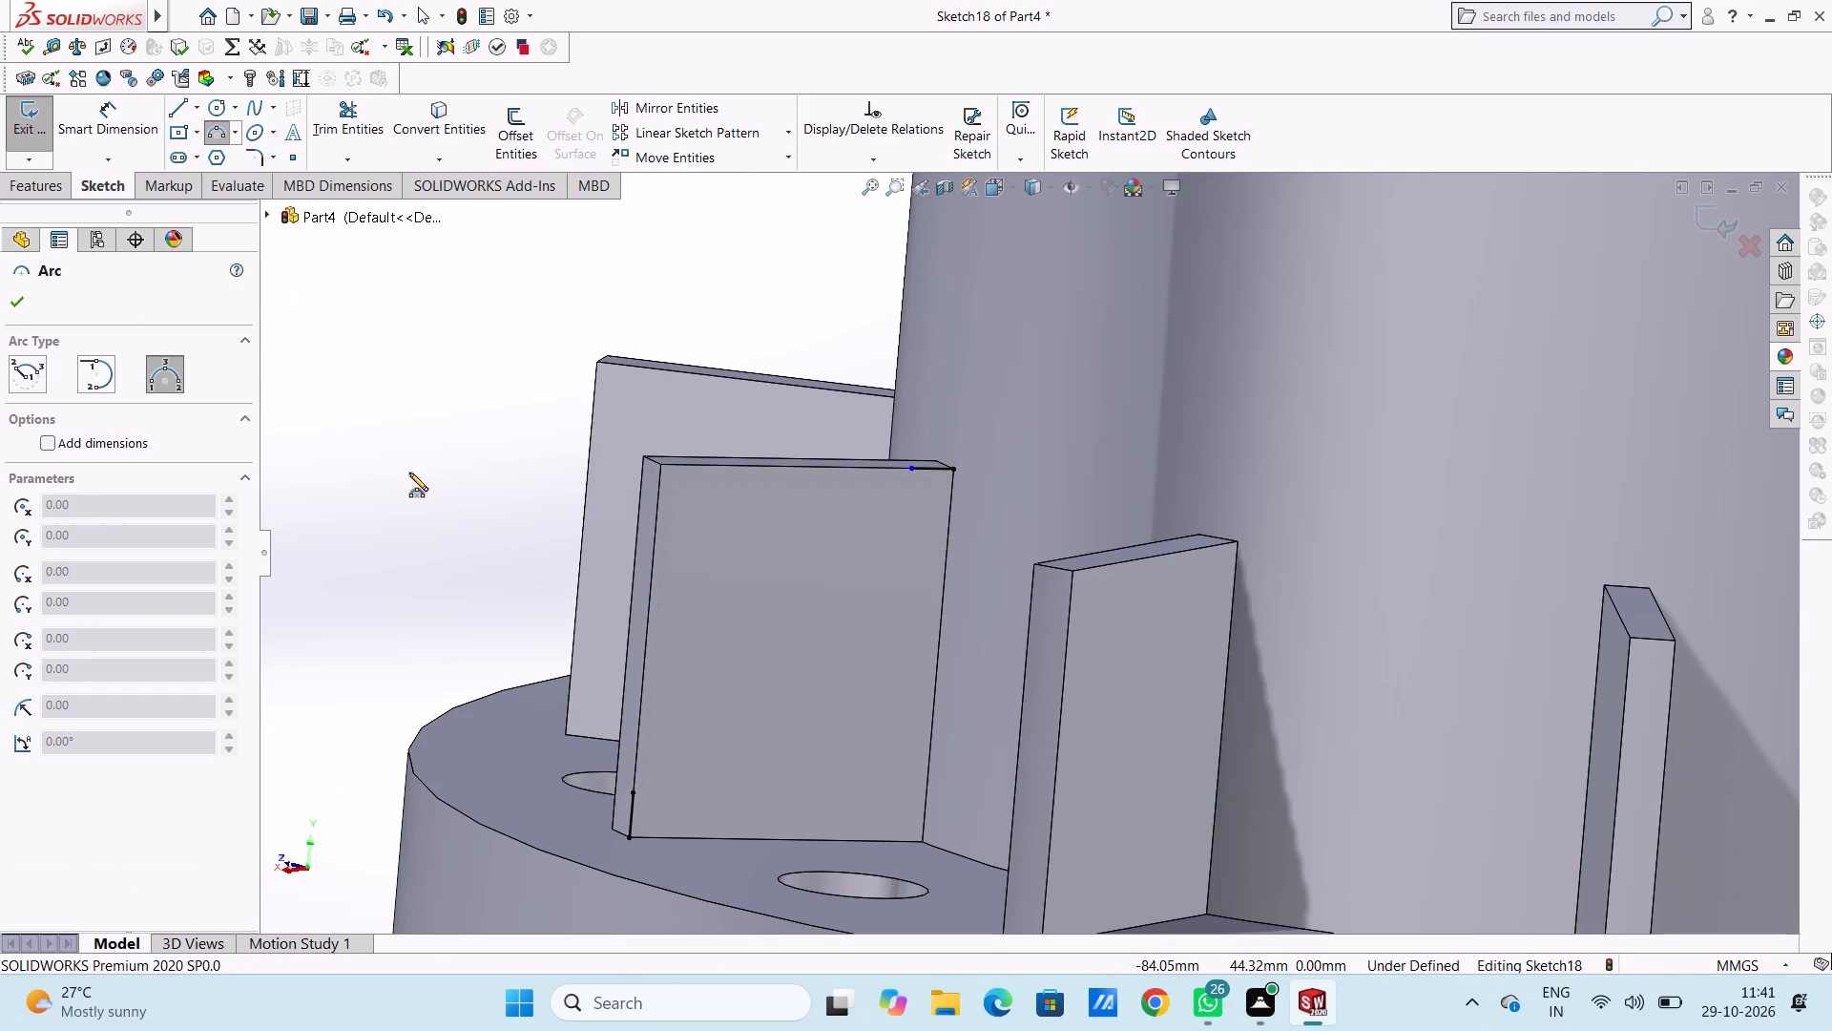
click(635, 792)
click(912, 470)
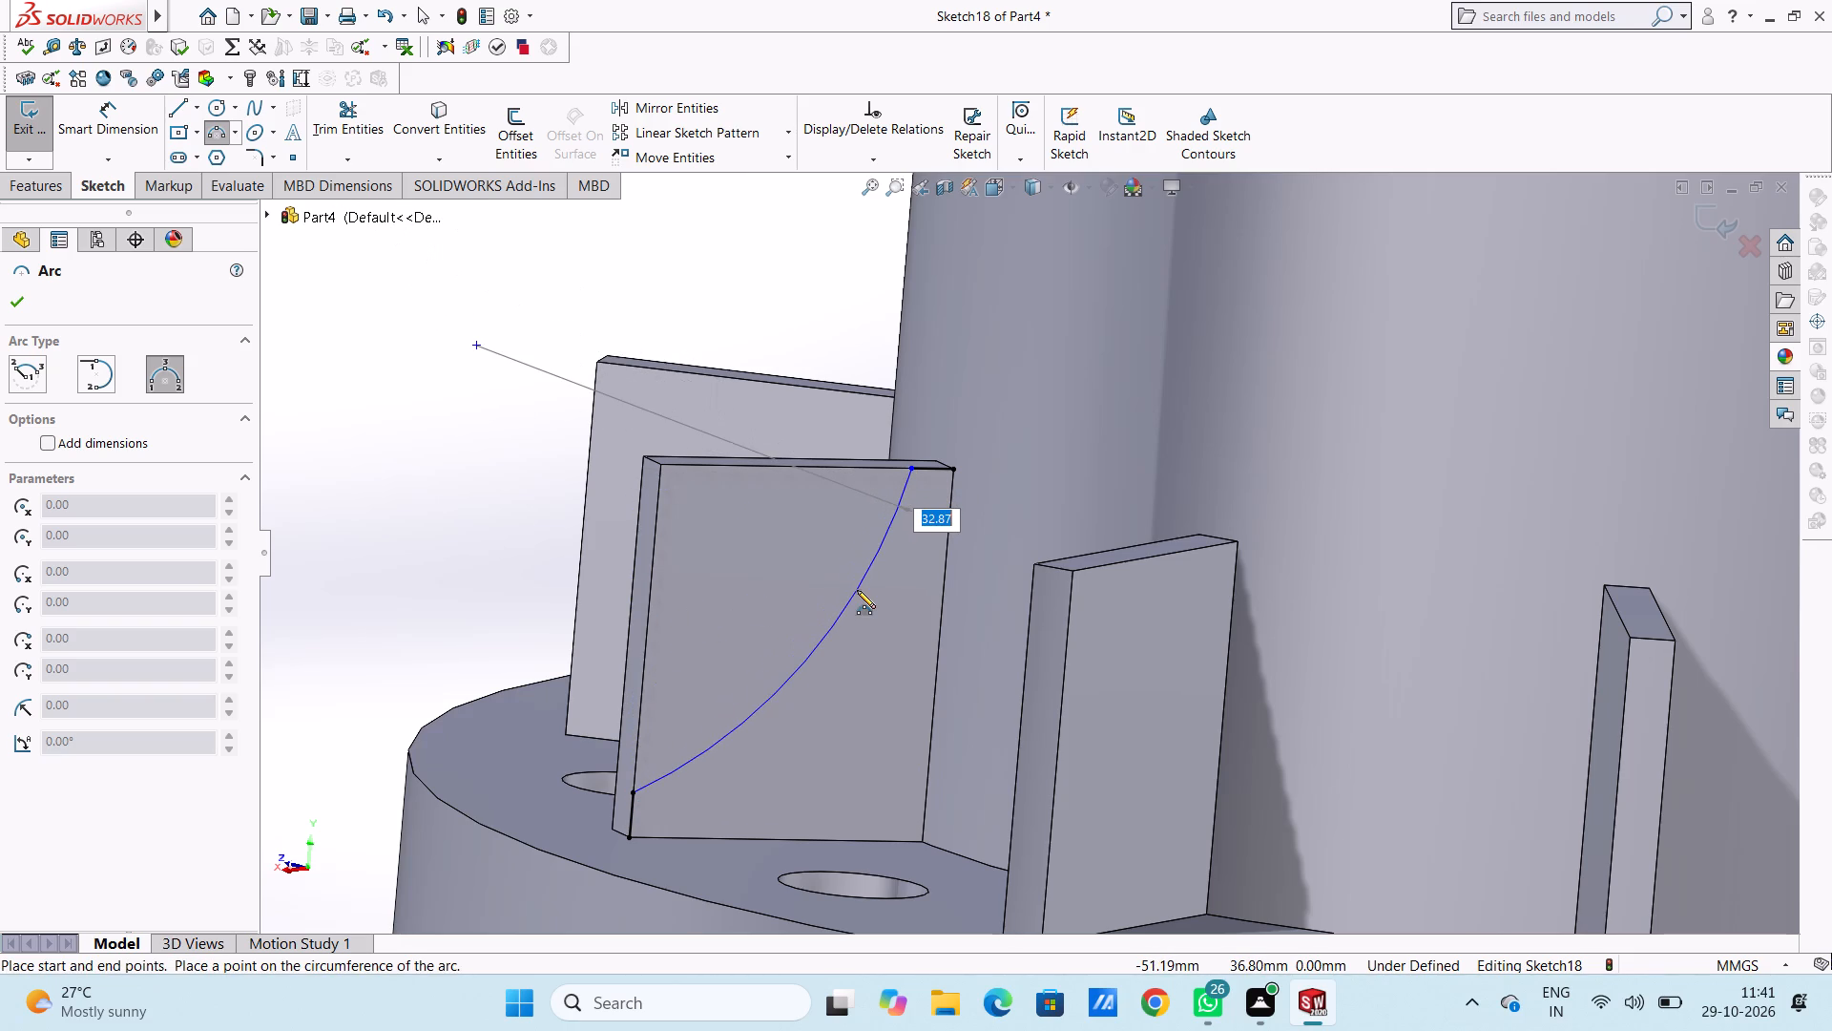
text(50)
key(Return)
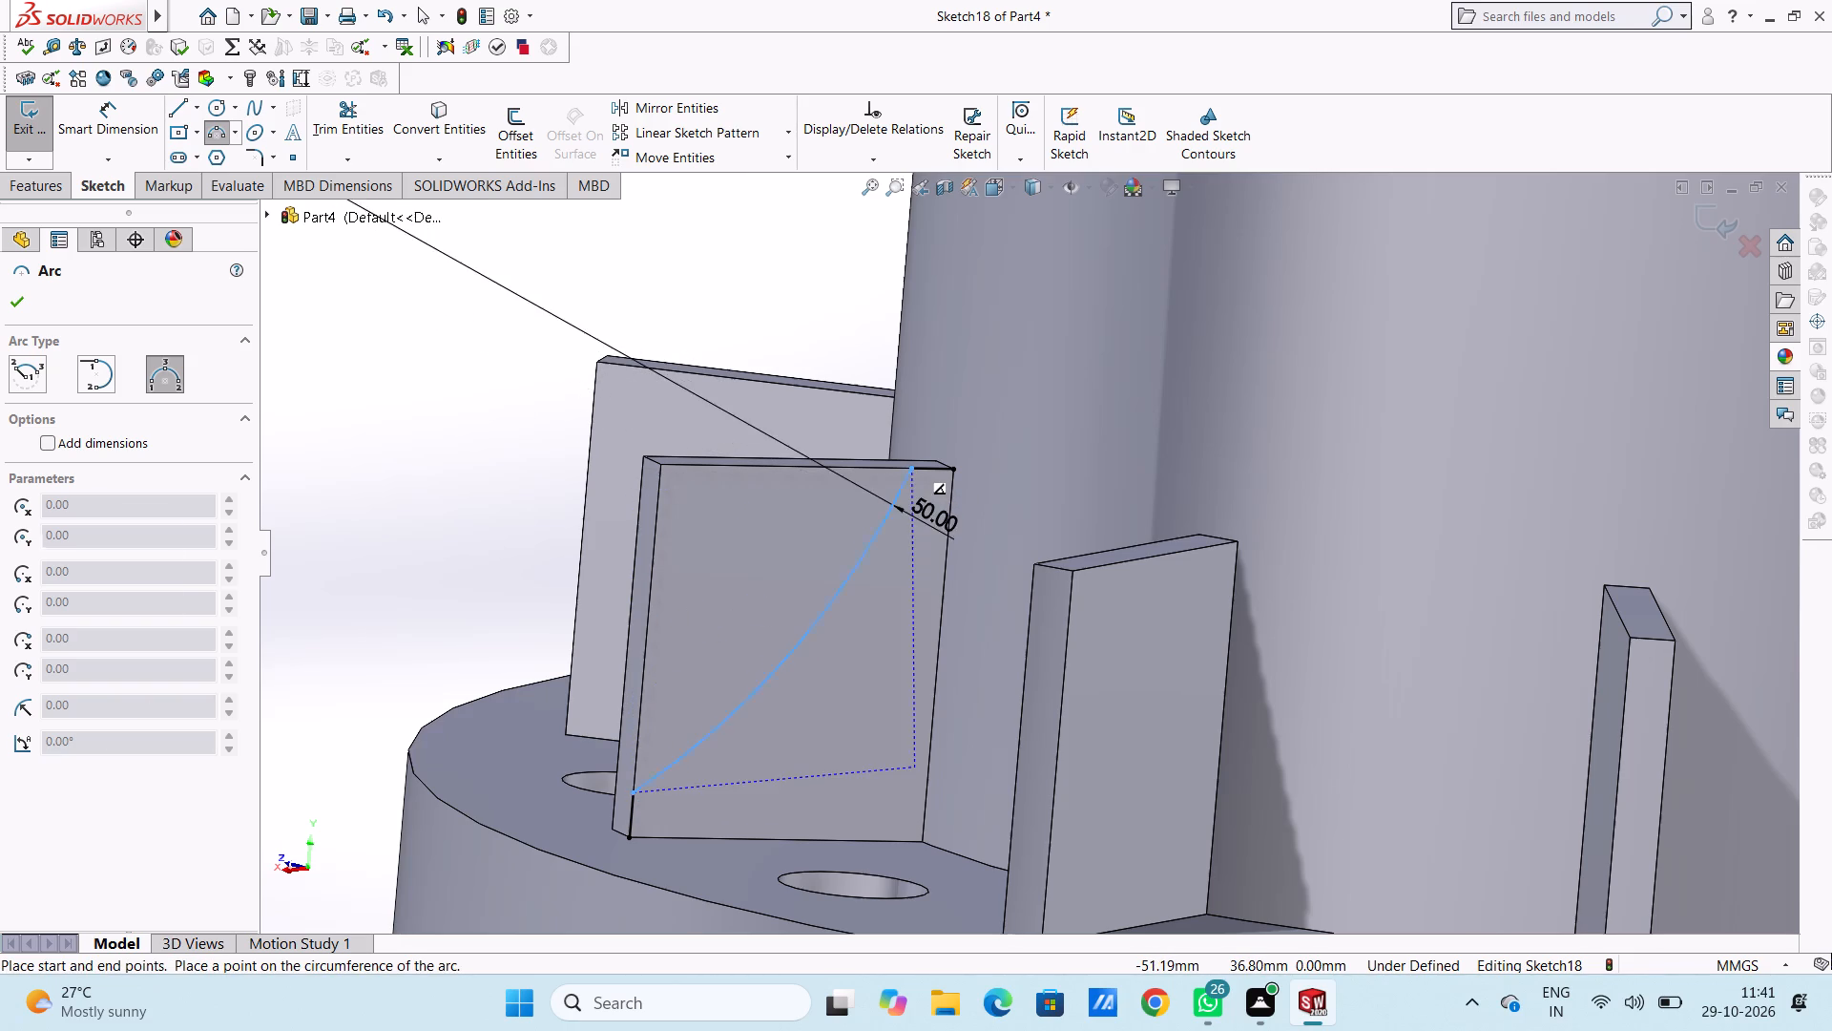
click(17, 290)
click(297, 383)
Add 3 mm length dimensions to both short lines and a 50 mm radius dimension to the arc.
scroll(471, 397, up, 4)
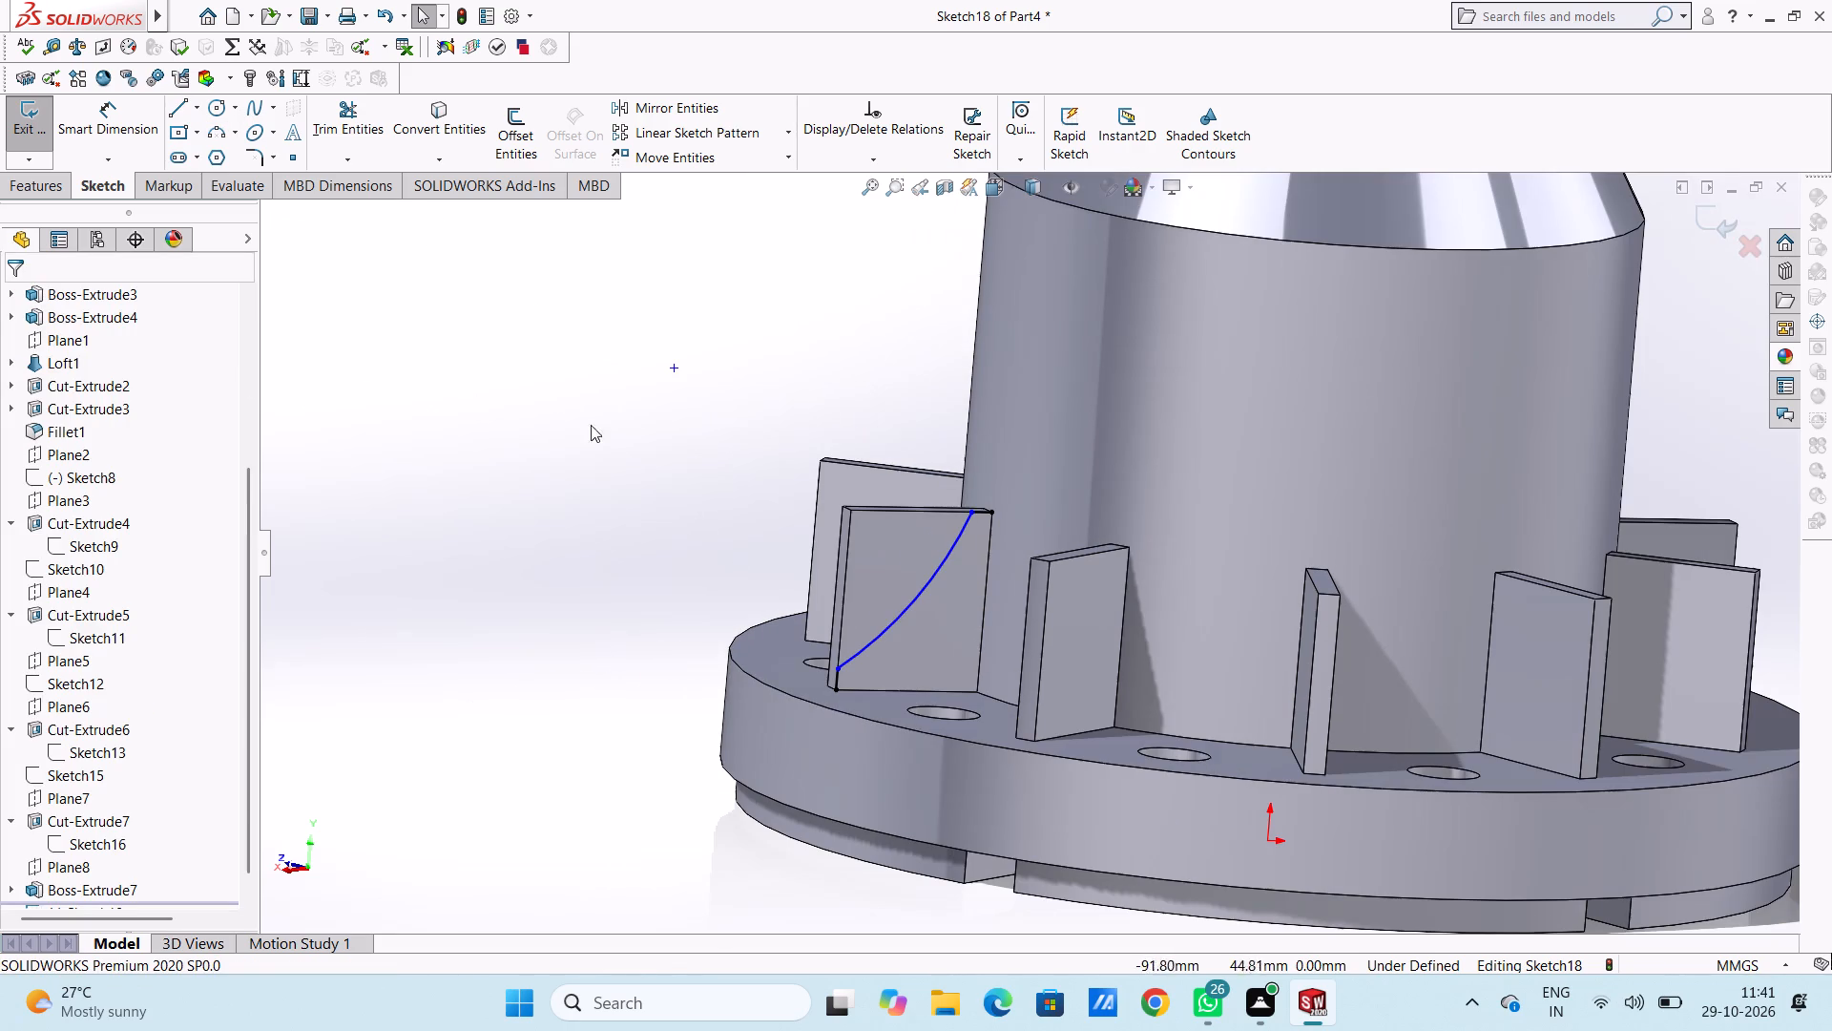
click(121, 130)
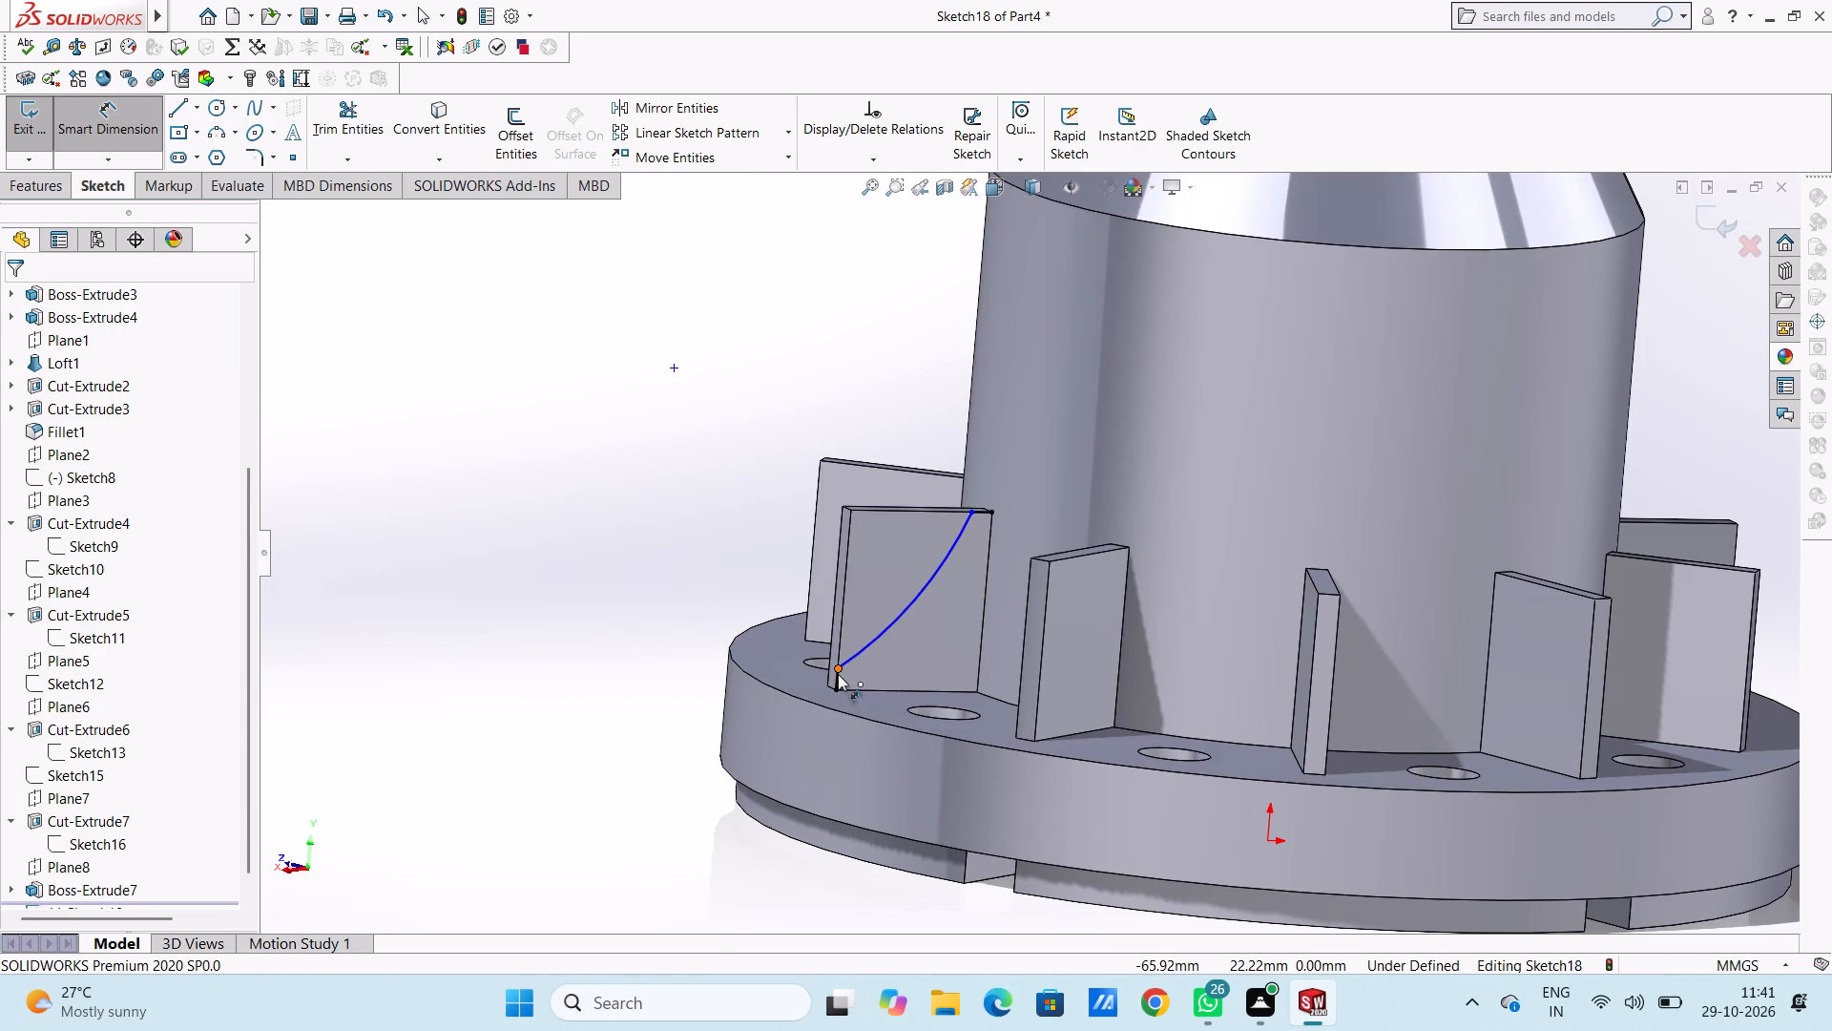
click(838, 681)
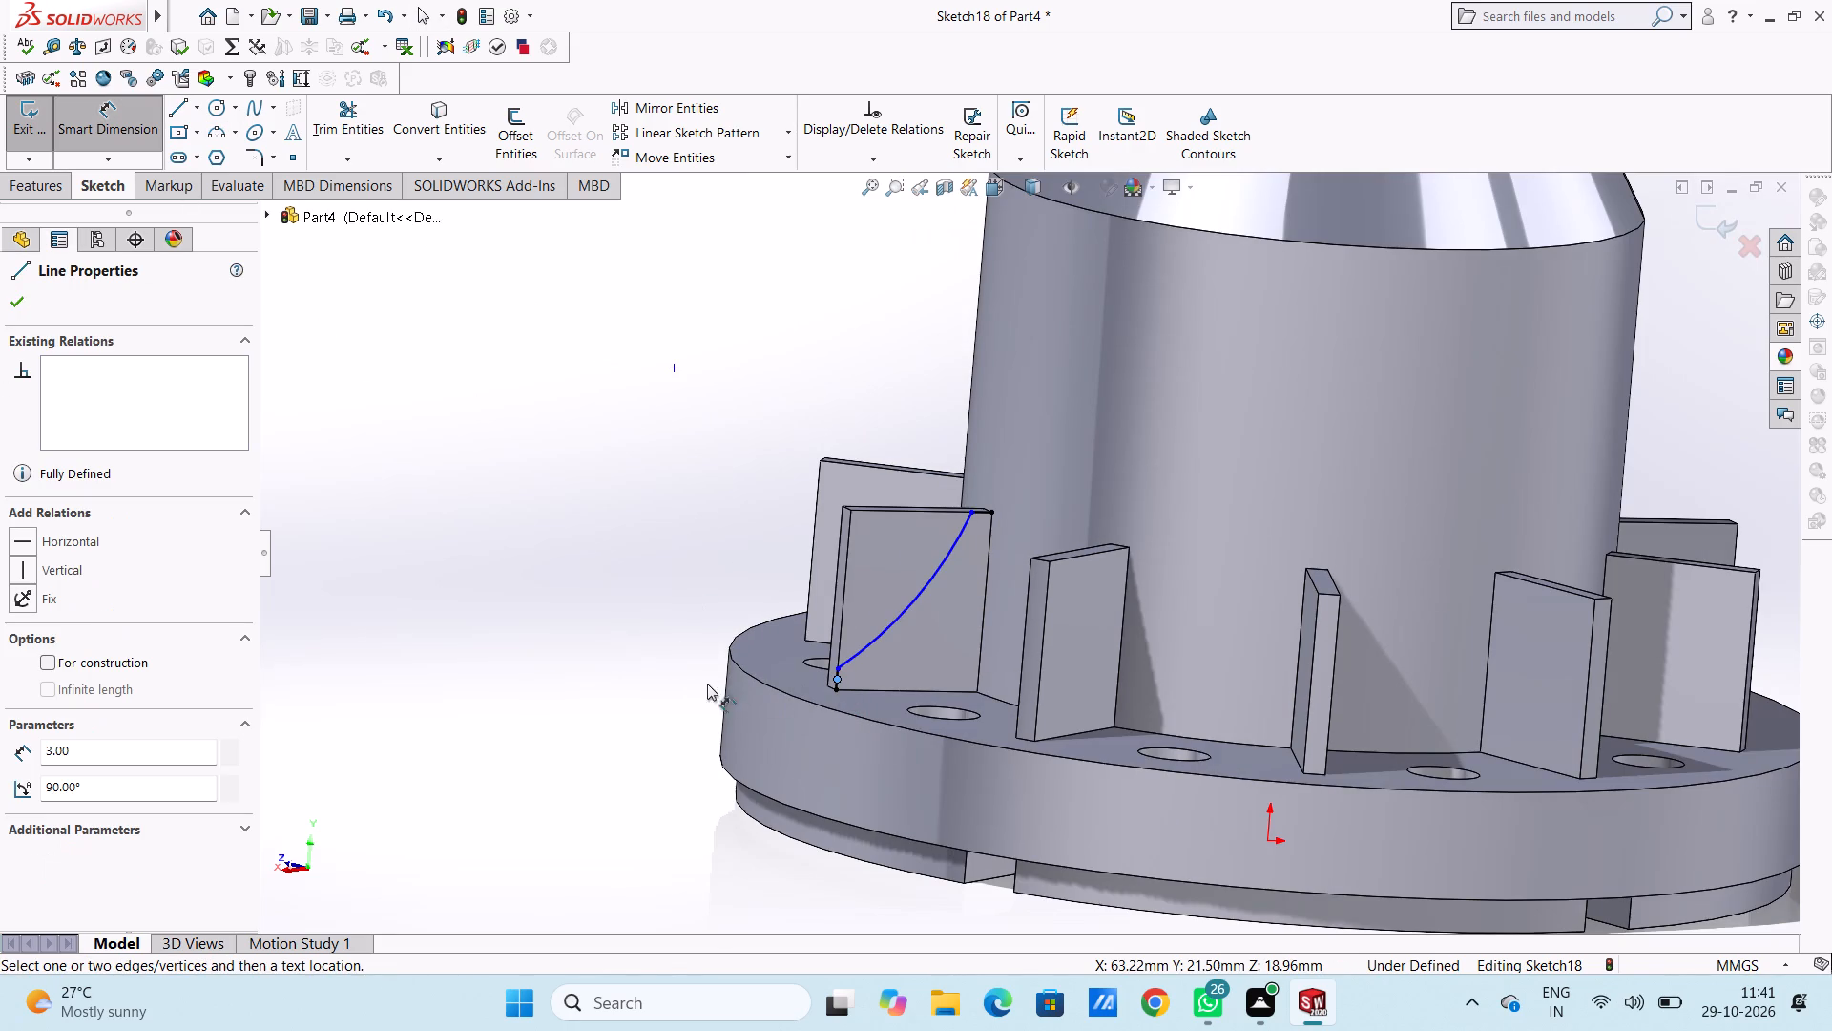
key(Escape)
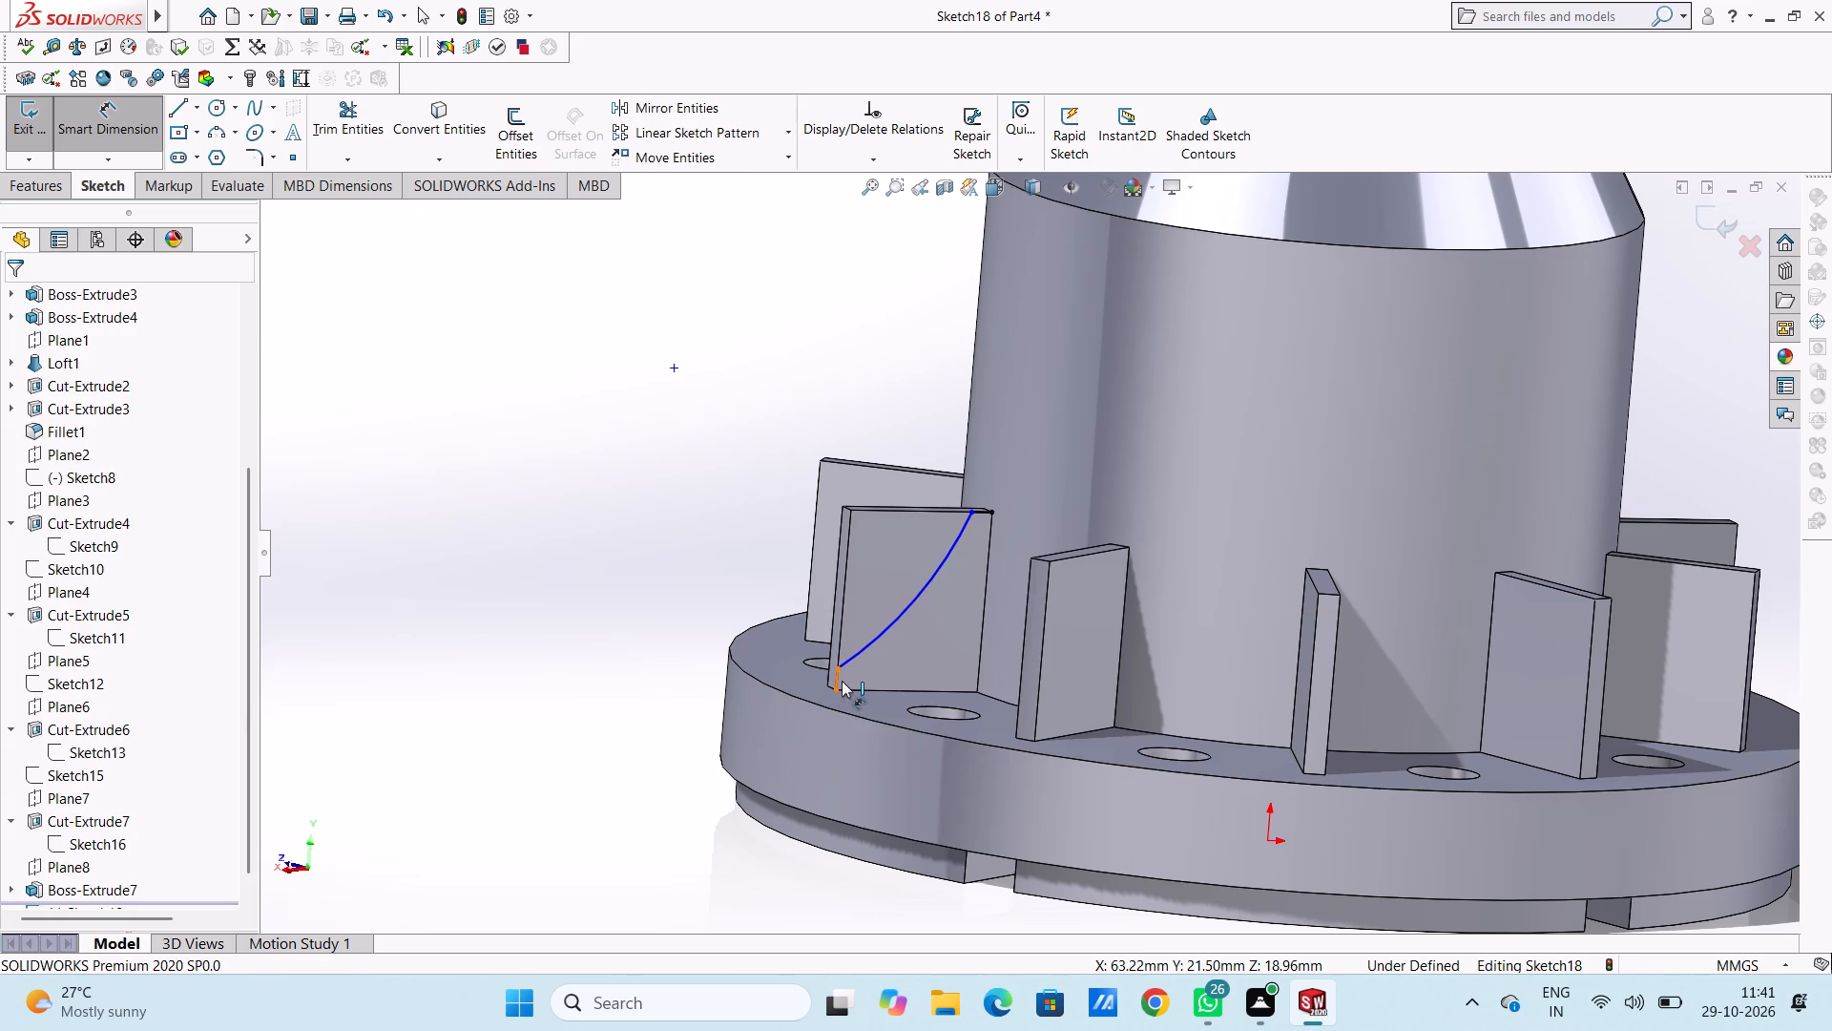
click(842, 681)
click(441, 692)
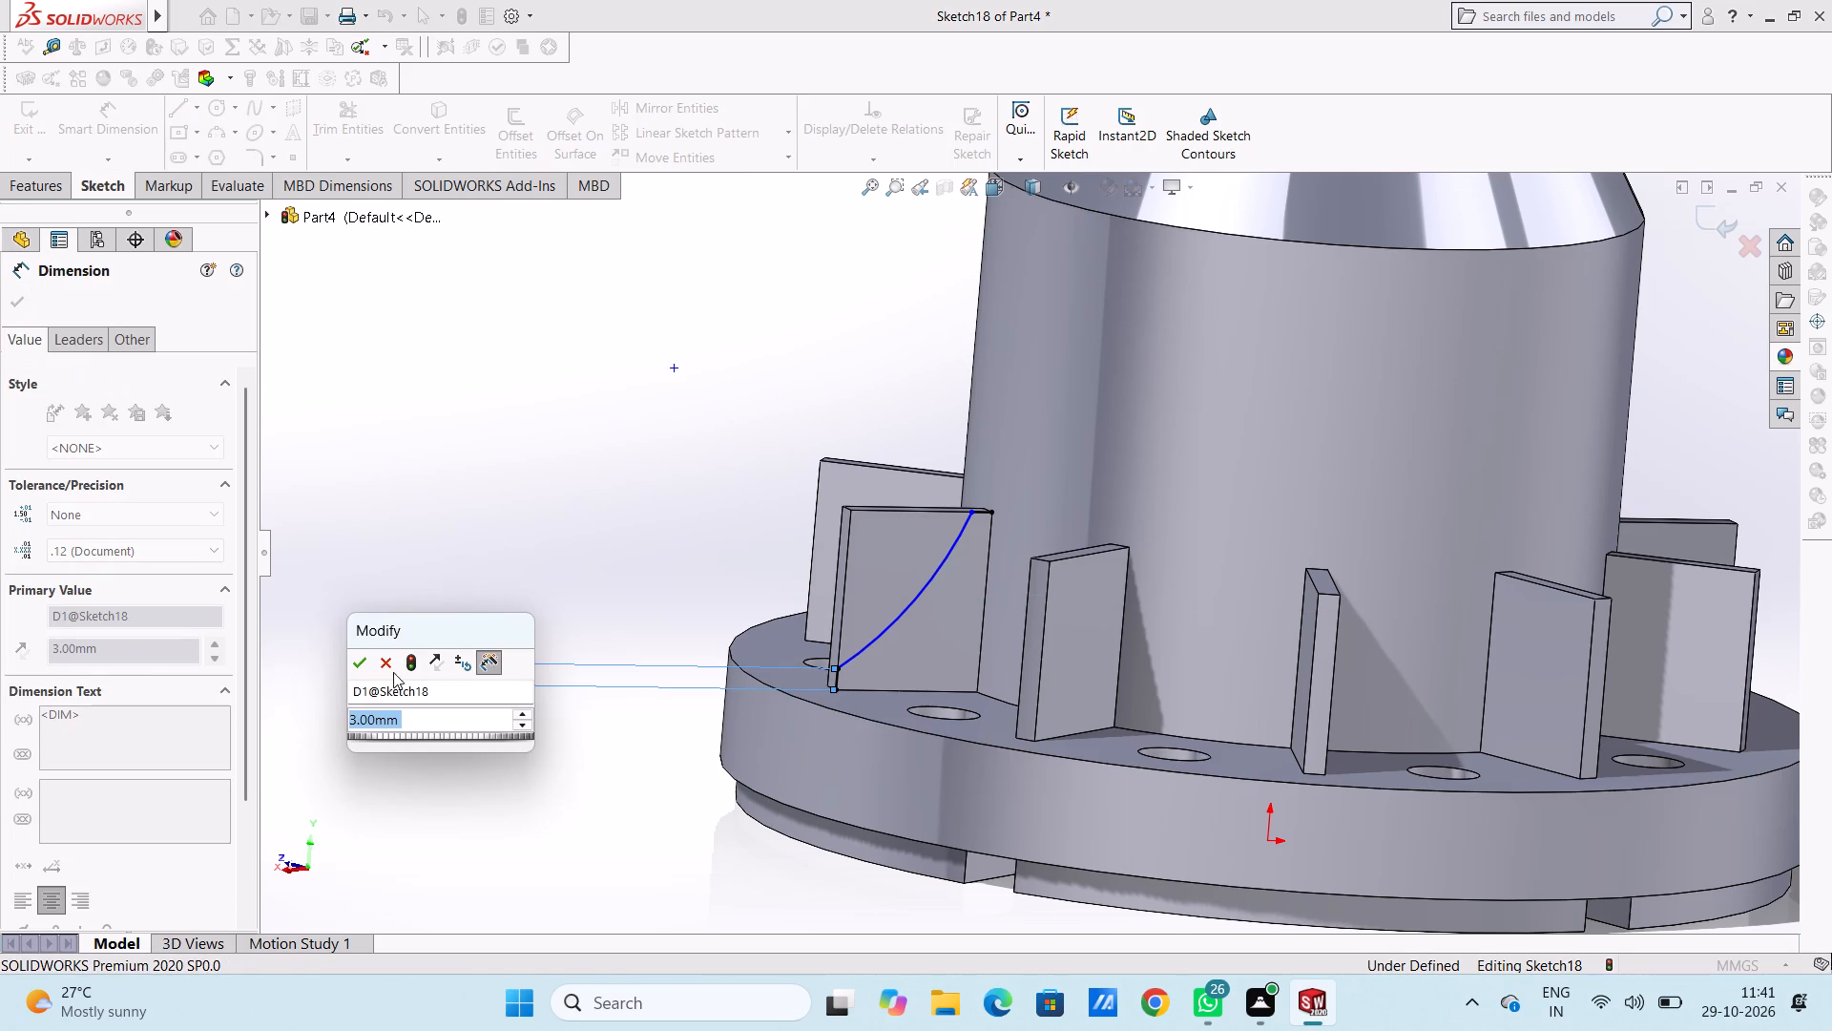
click(361, 654)
click(383, 579)
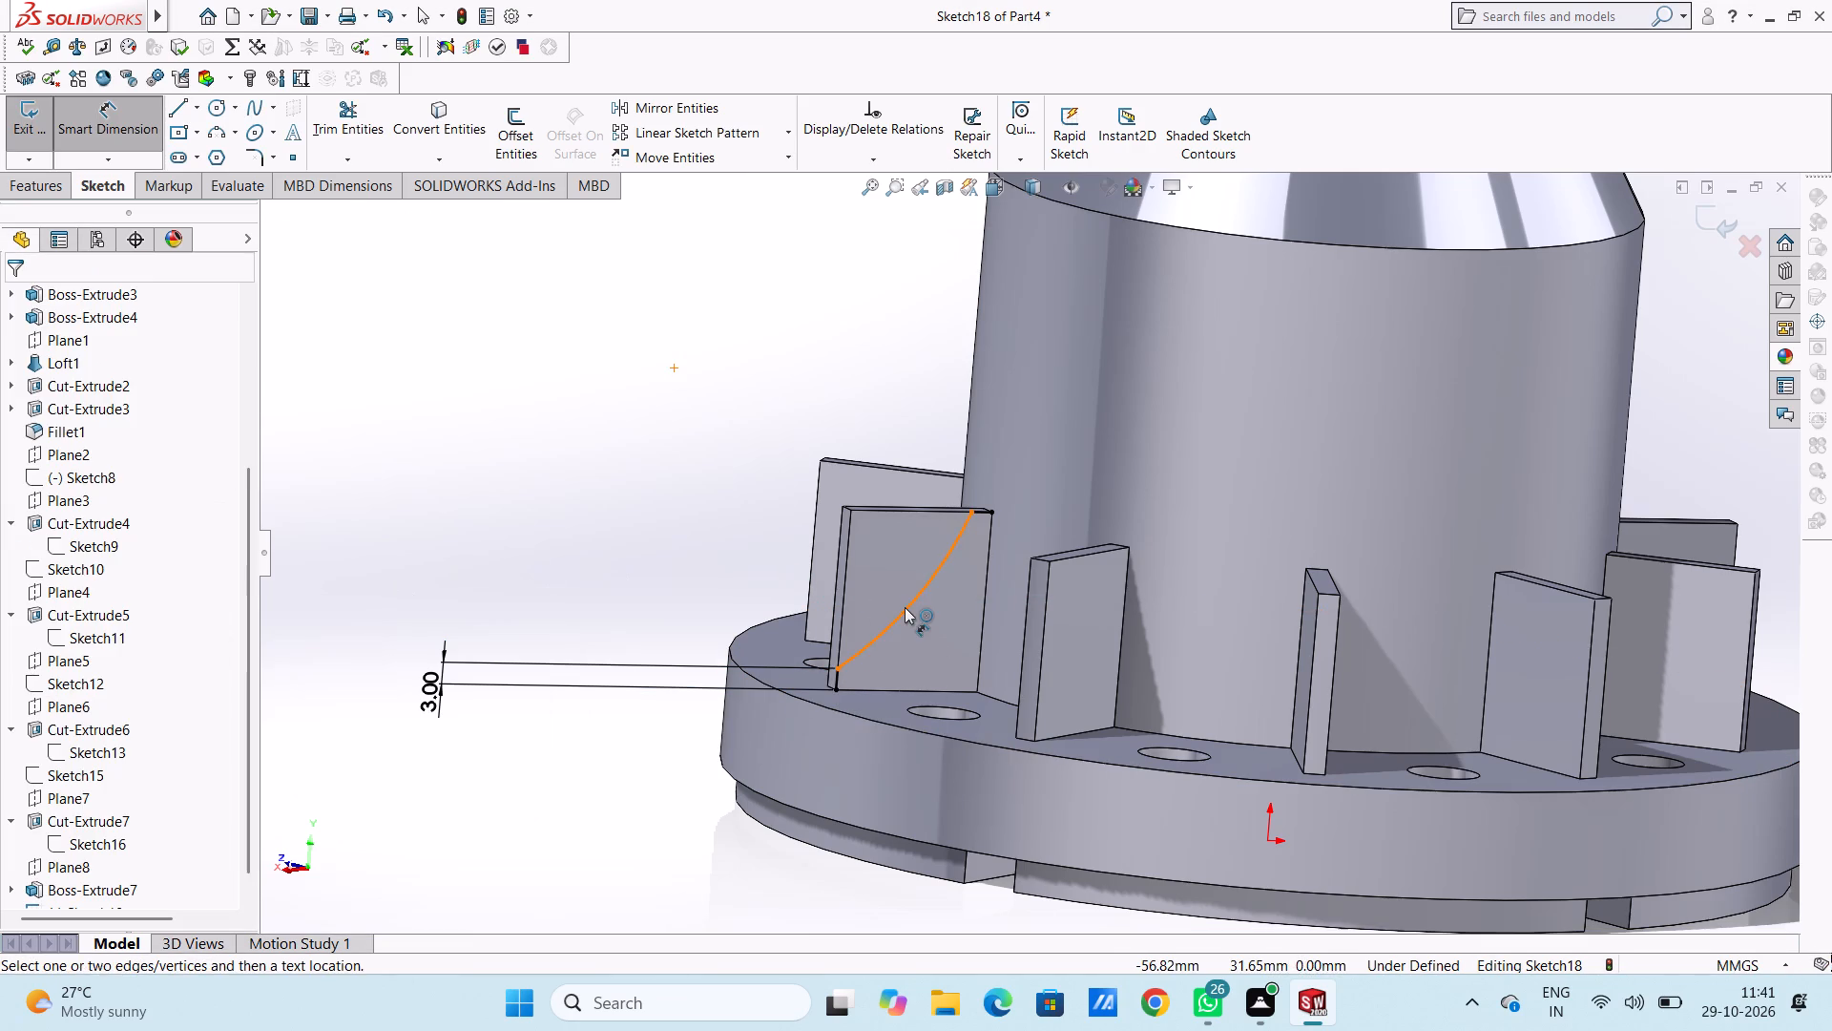
click(905, 607)
click(552, 435)
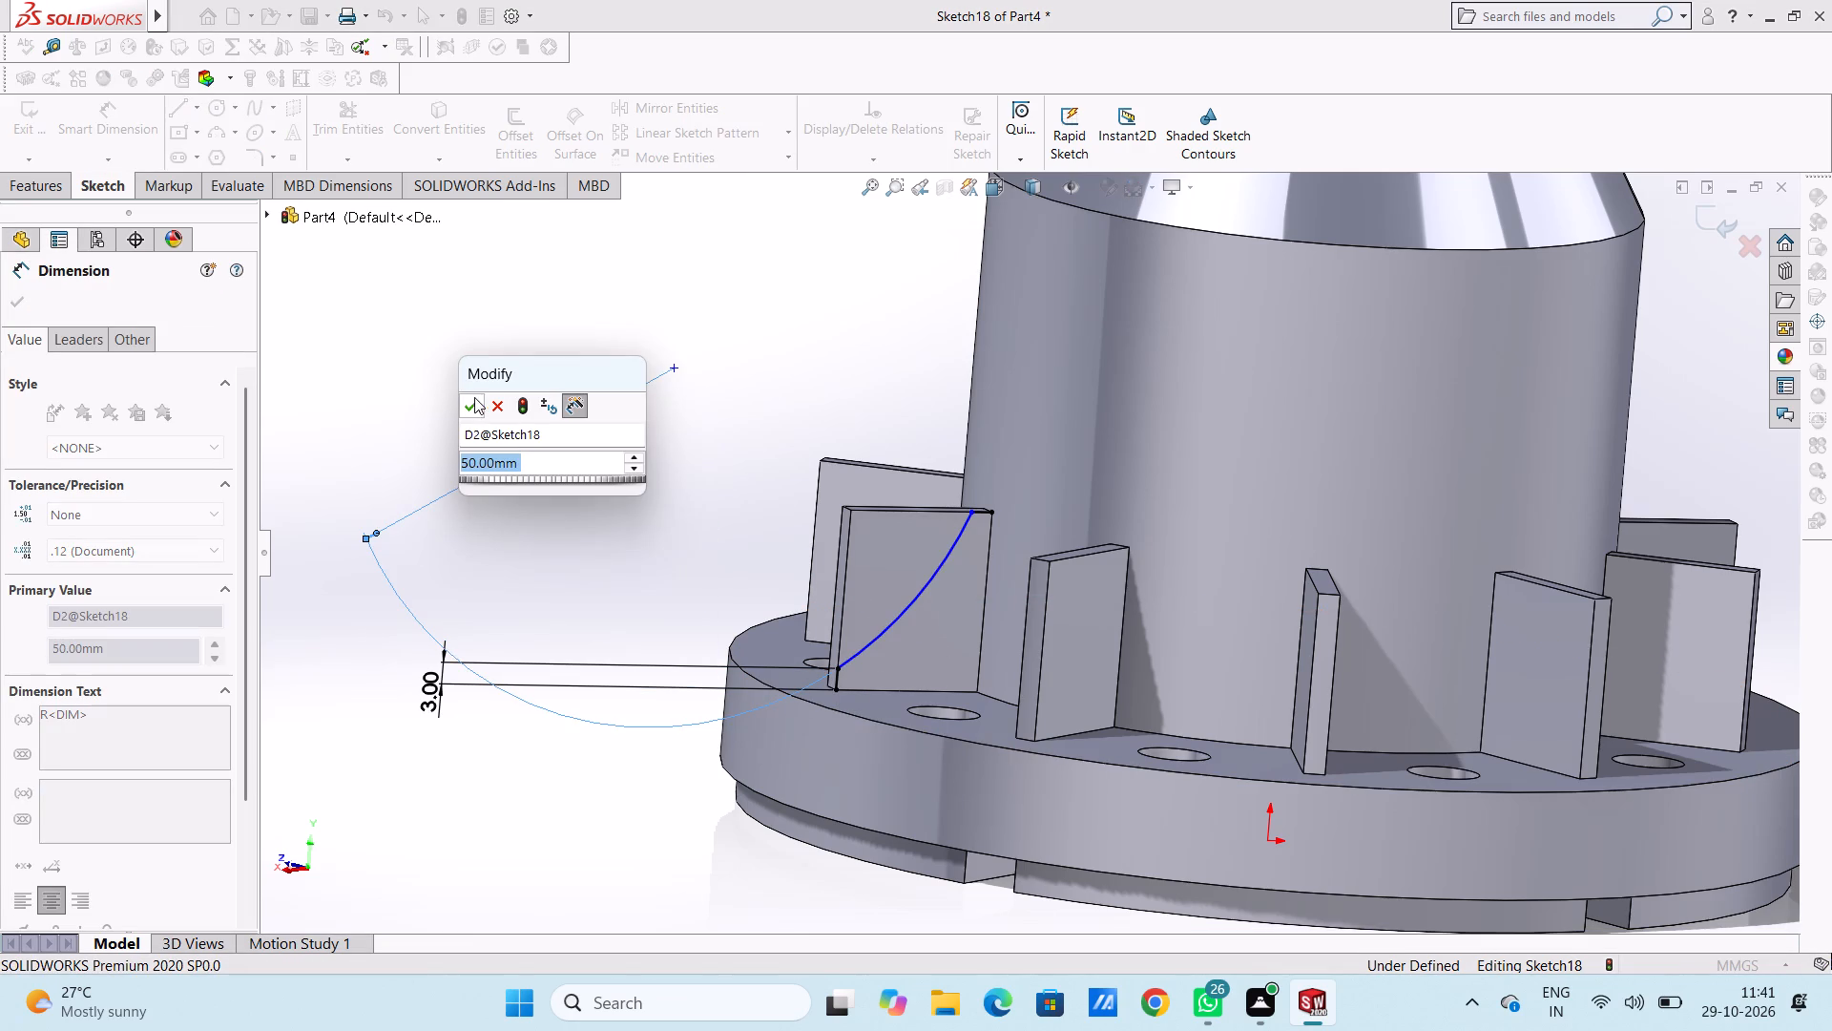
double_click(469, 403)
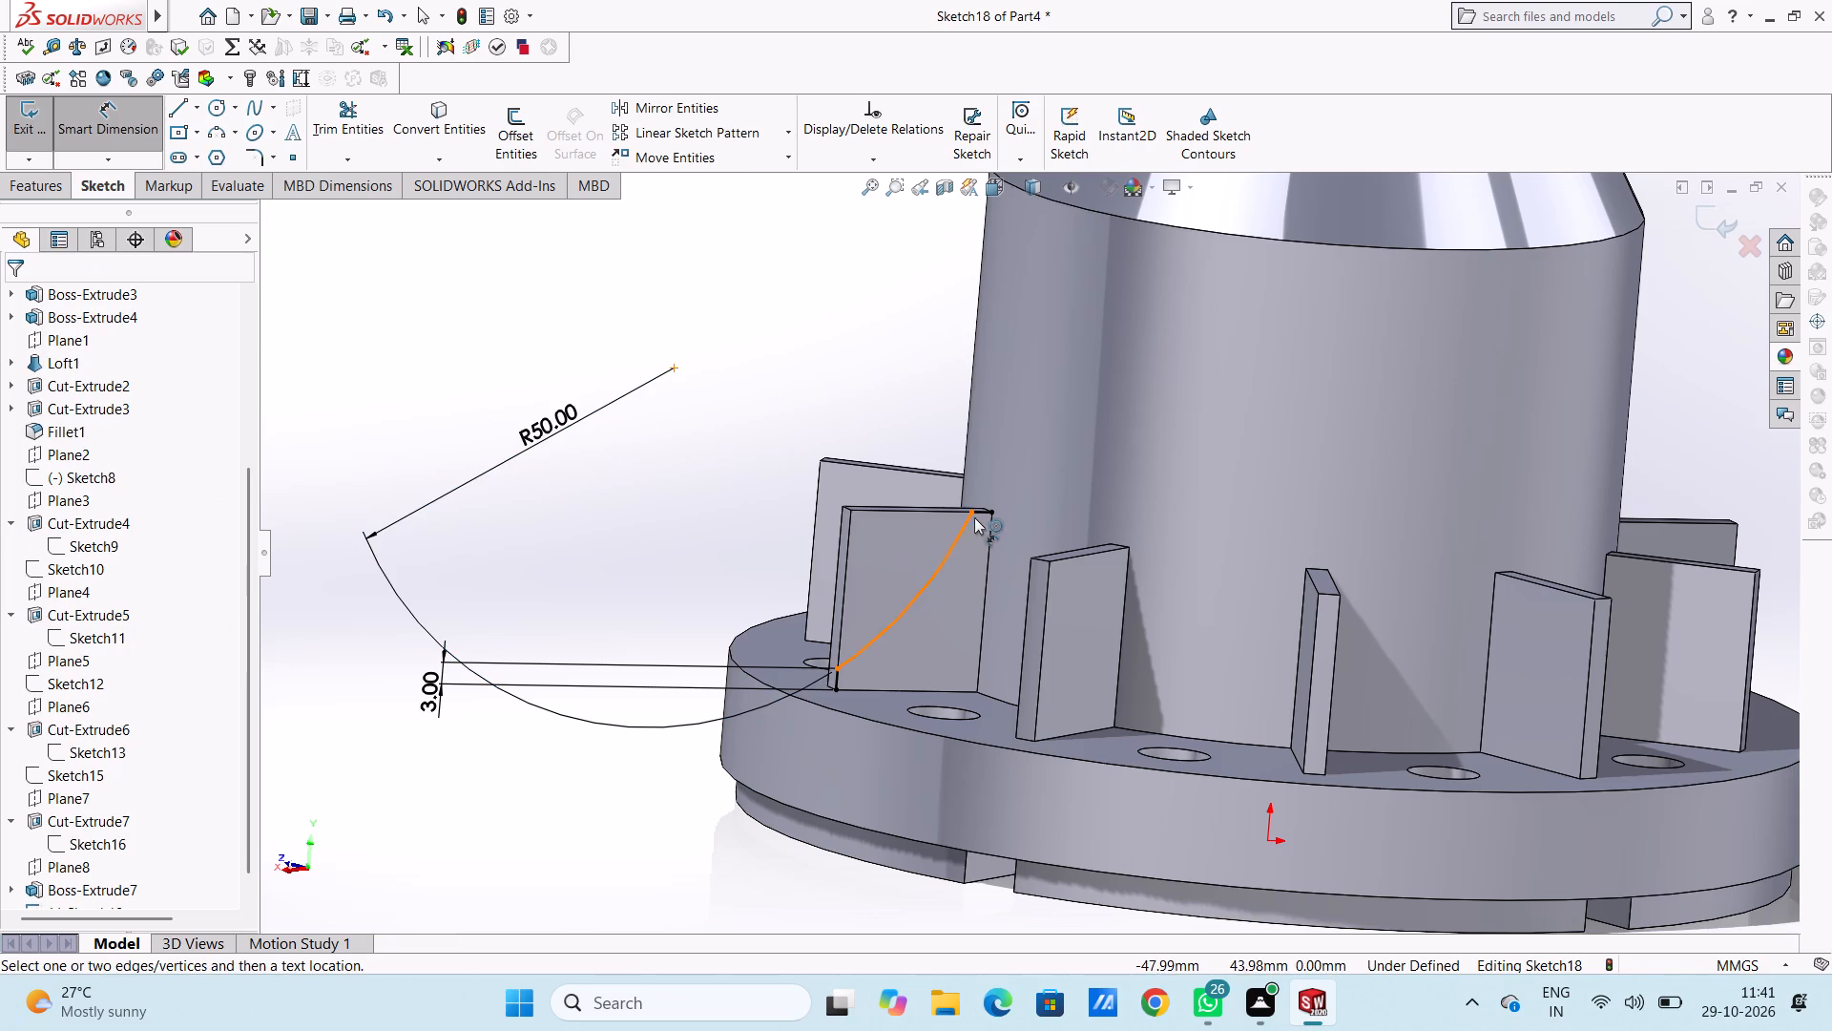
click(978, 515)
click(853, 317)
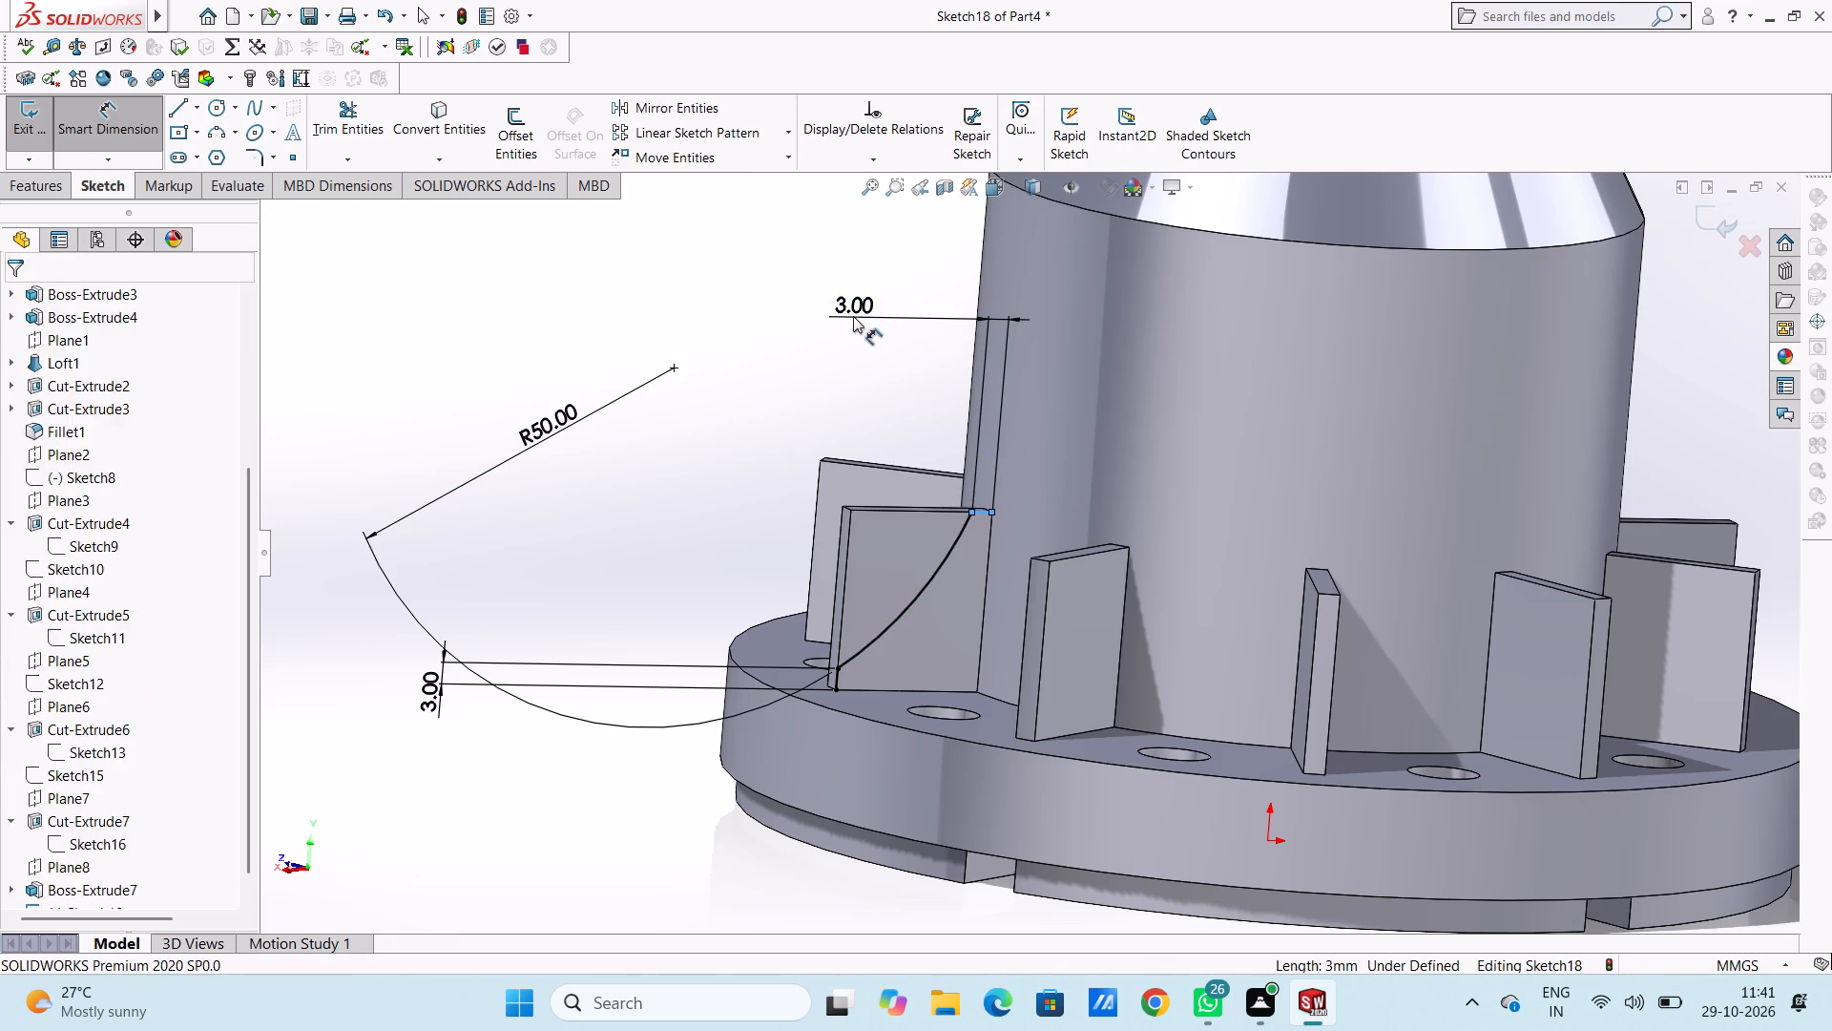
click(773, 286)
click(684, 318)
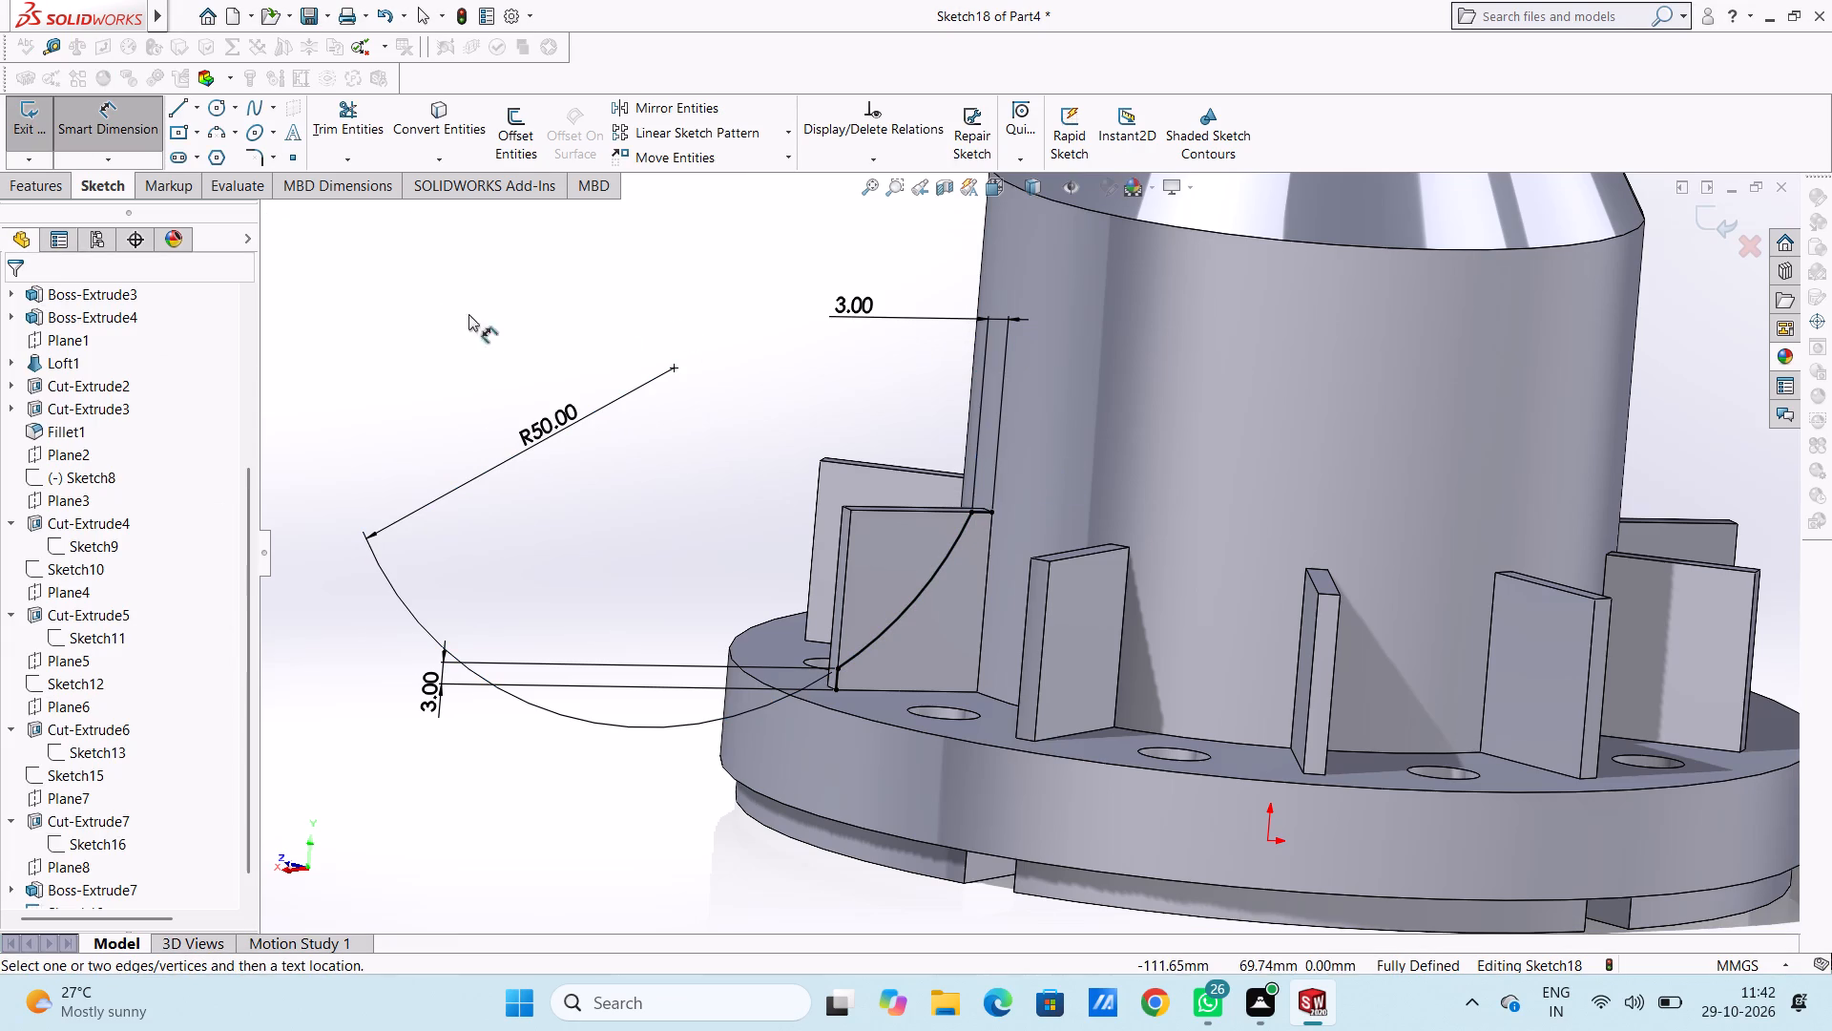
Close the profile with lines down the rib's inner edge and along its bottom edge to the lower outer corner.
click(178, 112)
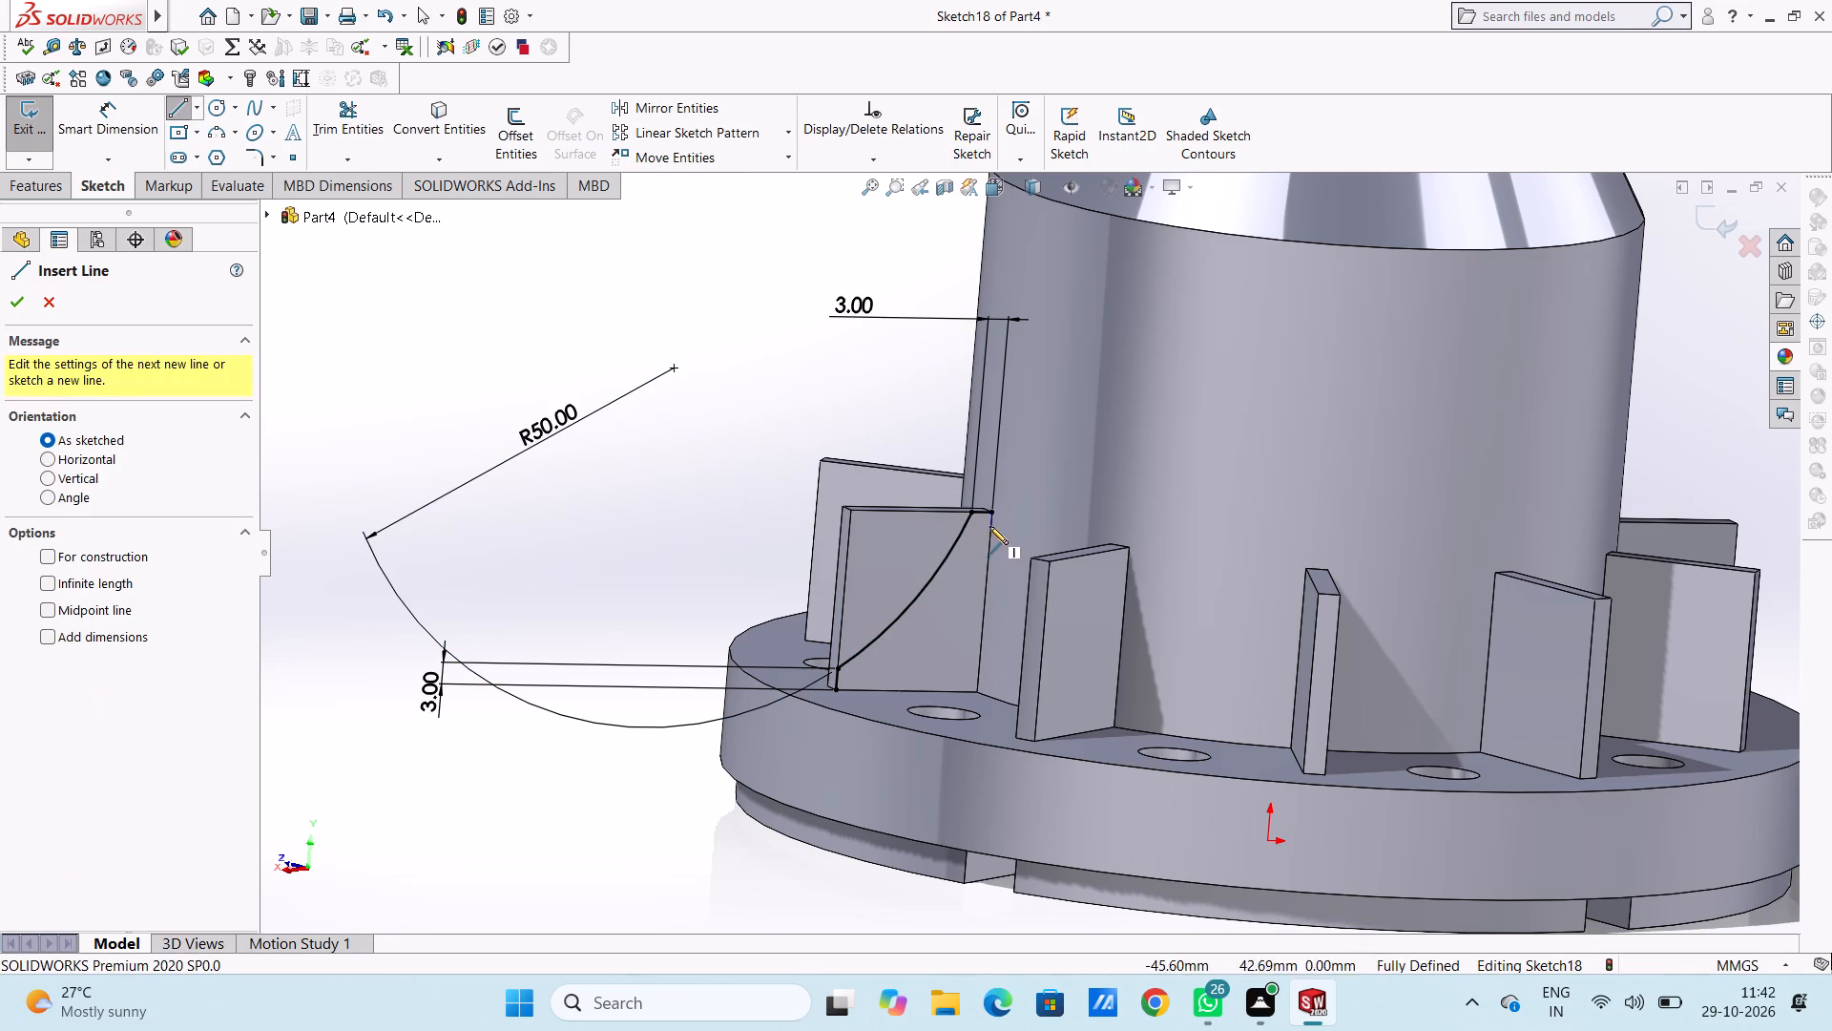
click(992, 516)
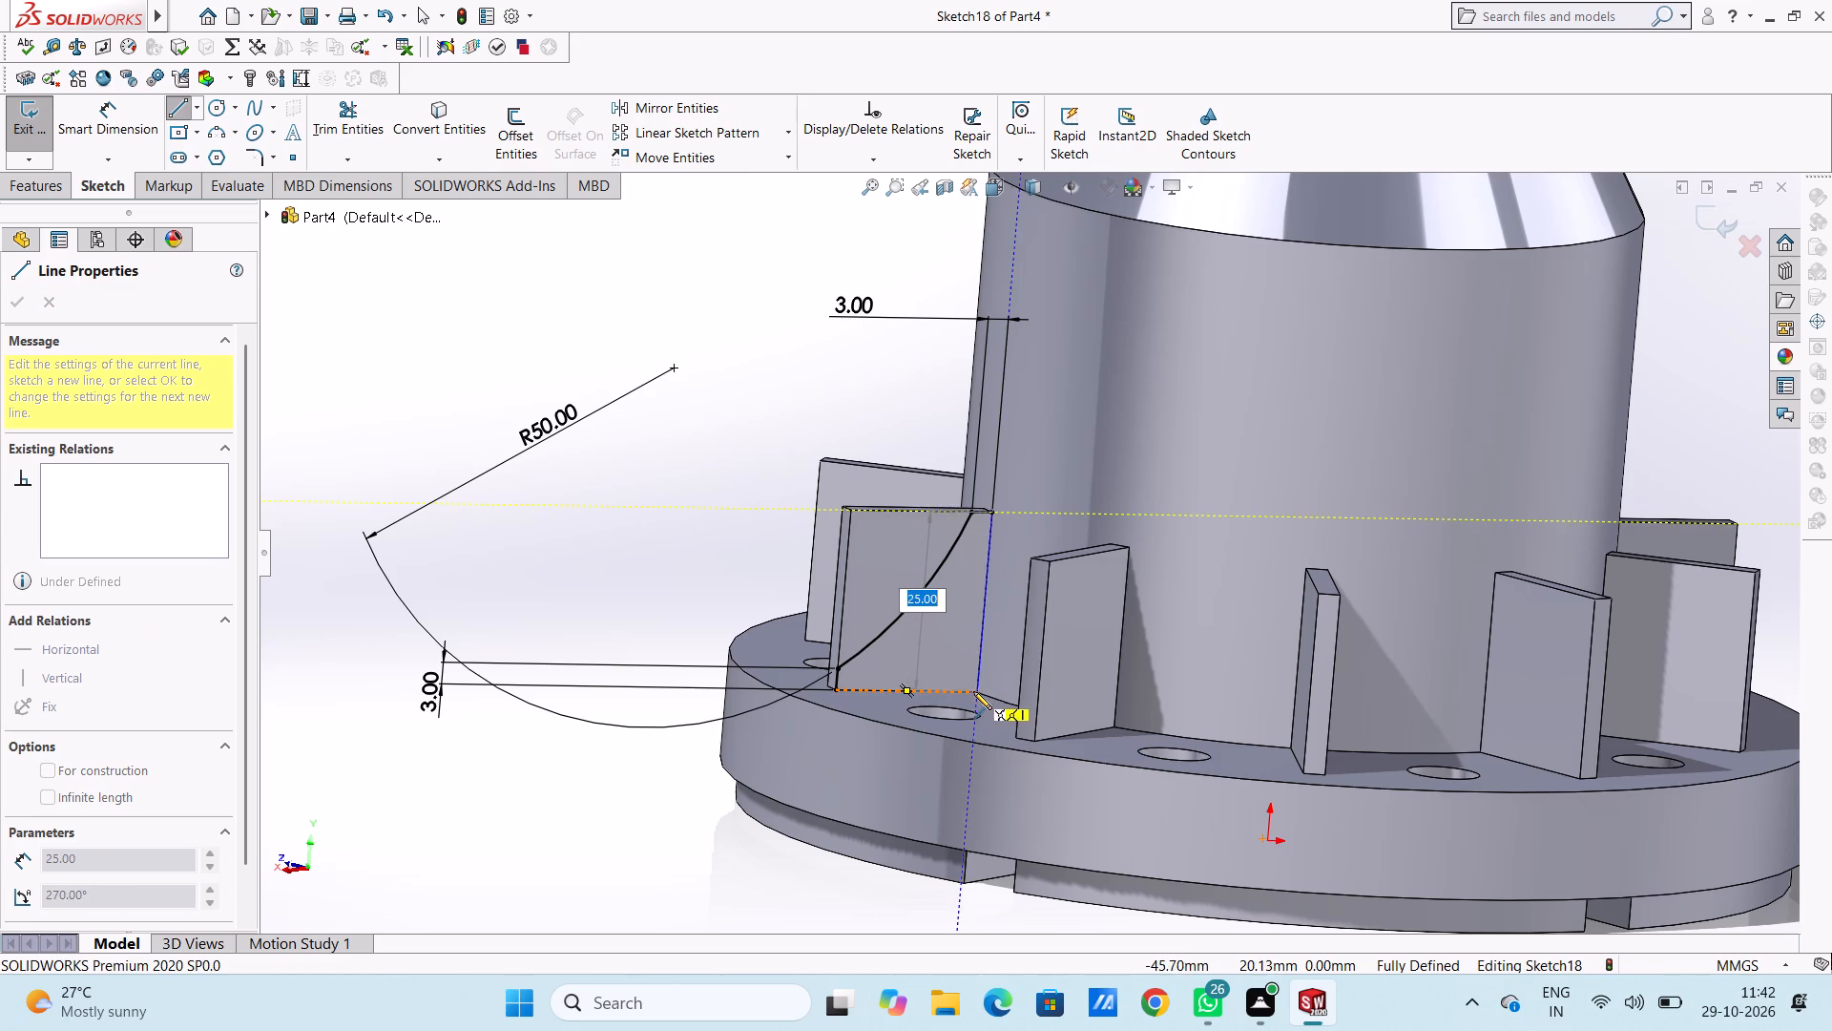
click(974, 691)
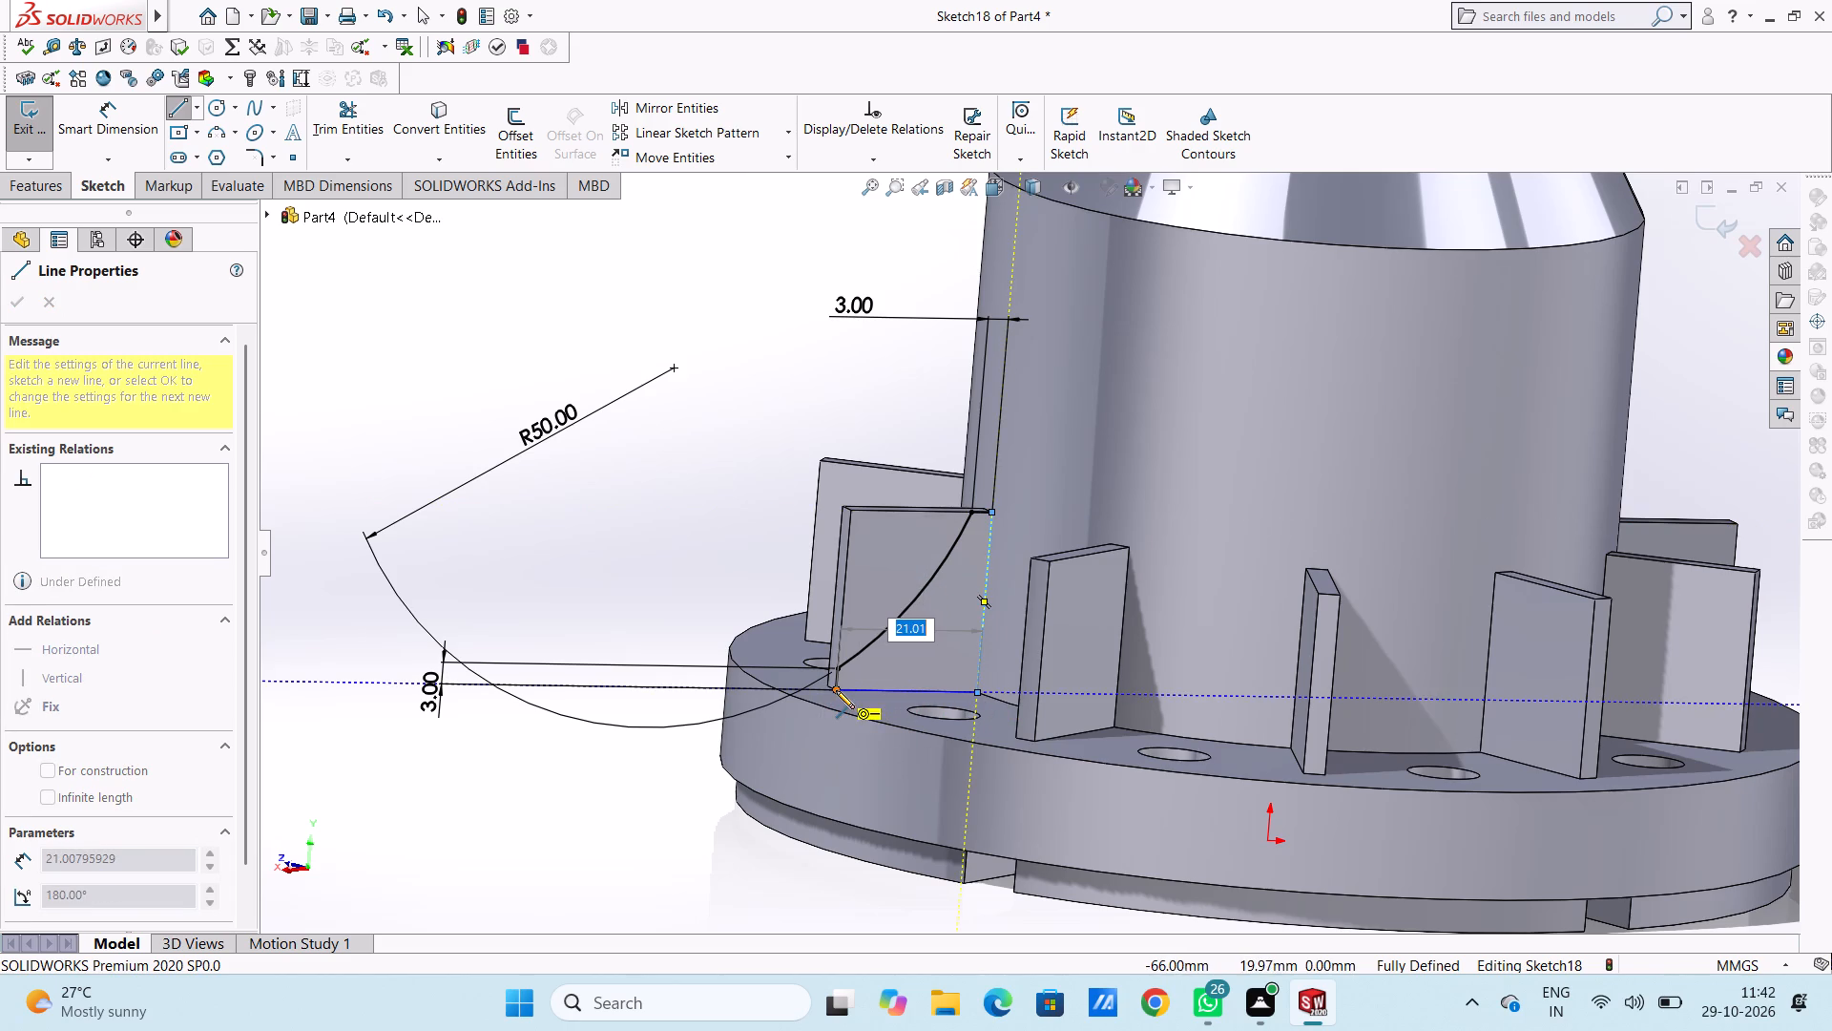
click(836, 690)
right_click(667, 493)
click(686, 510)
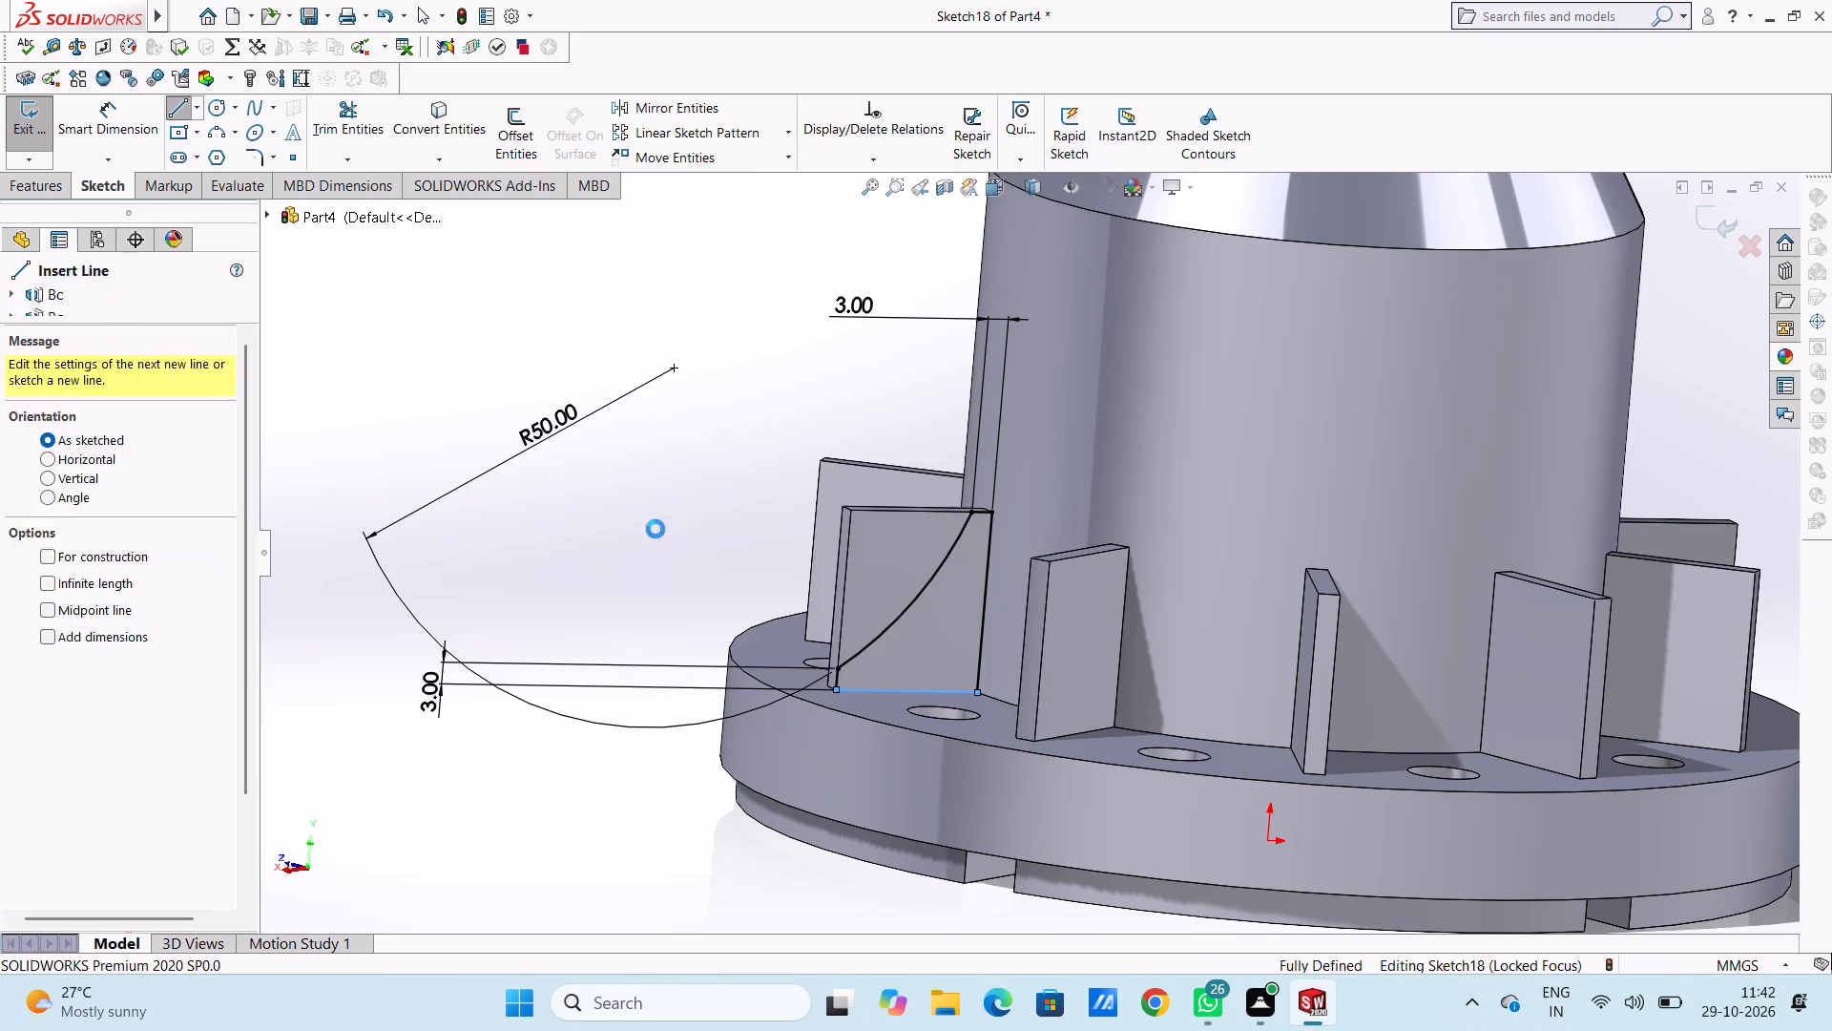
click(648, 534)
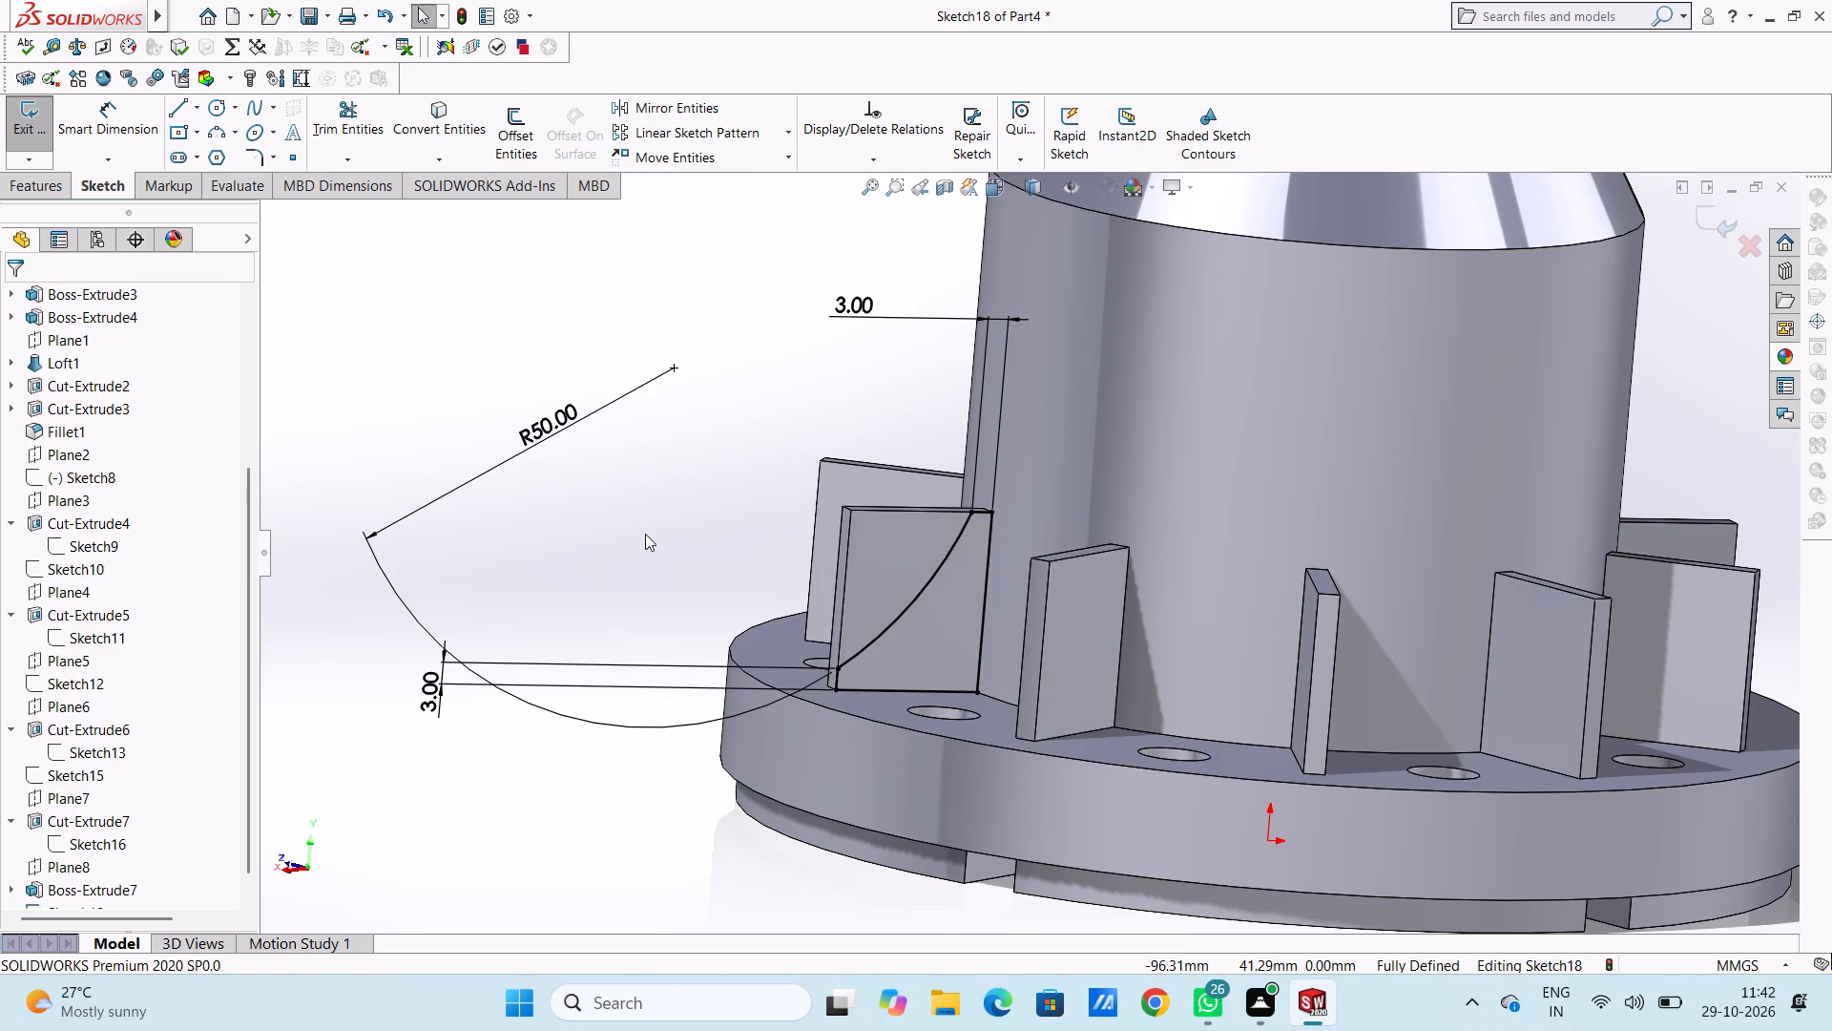
key(Escape)
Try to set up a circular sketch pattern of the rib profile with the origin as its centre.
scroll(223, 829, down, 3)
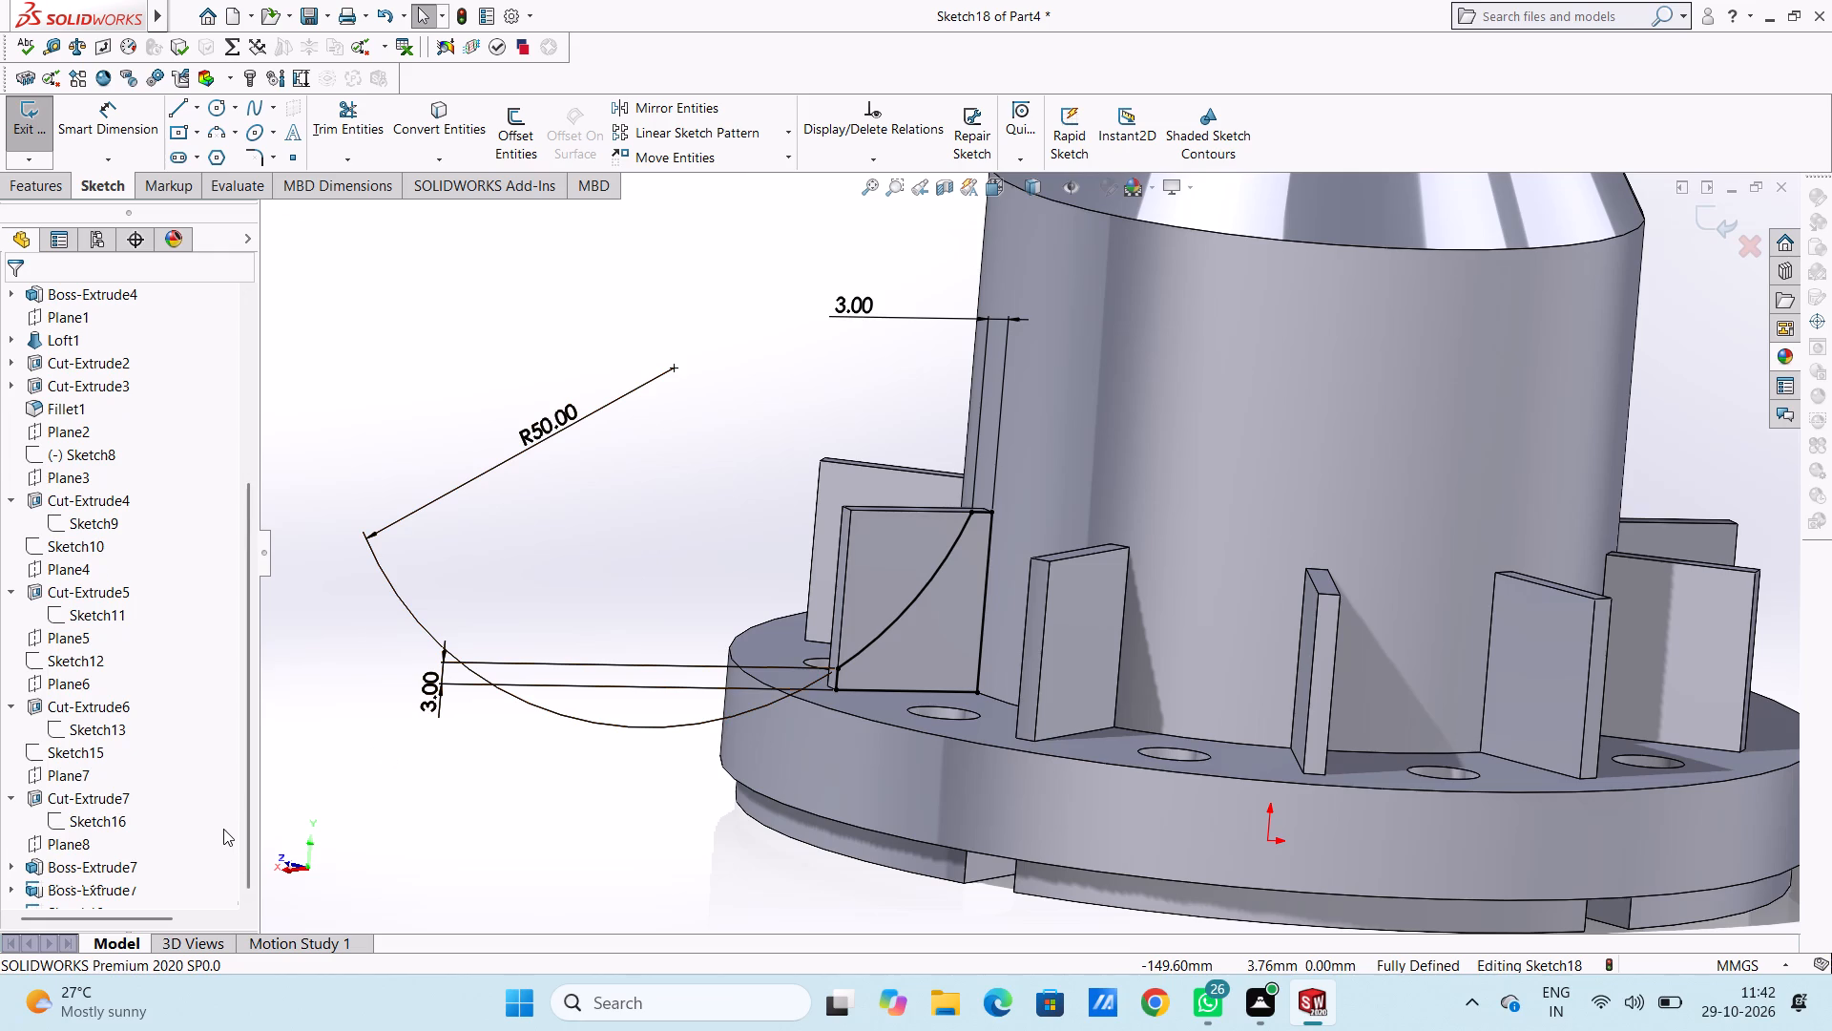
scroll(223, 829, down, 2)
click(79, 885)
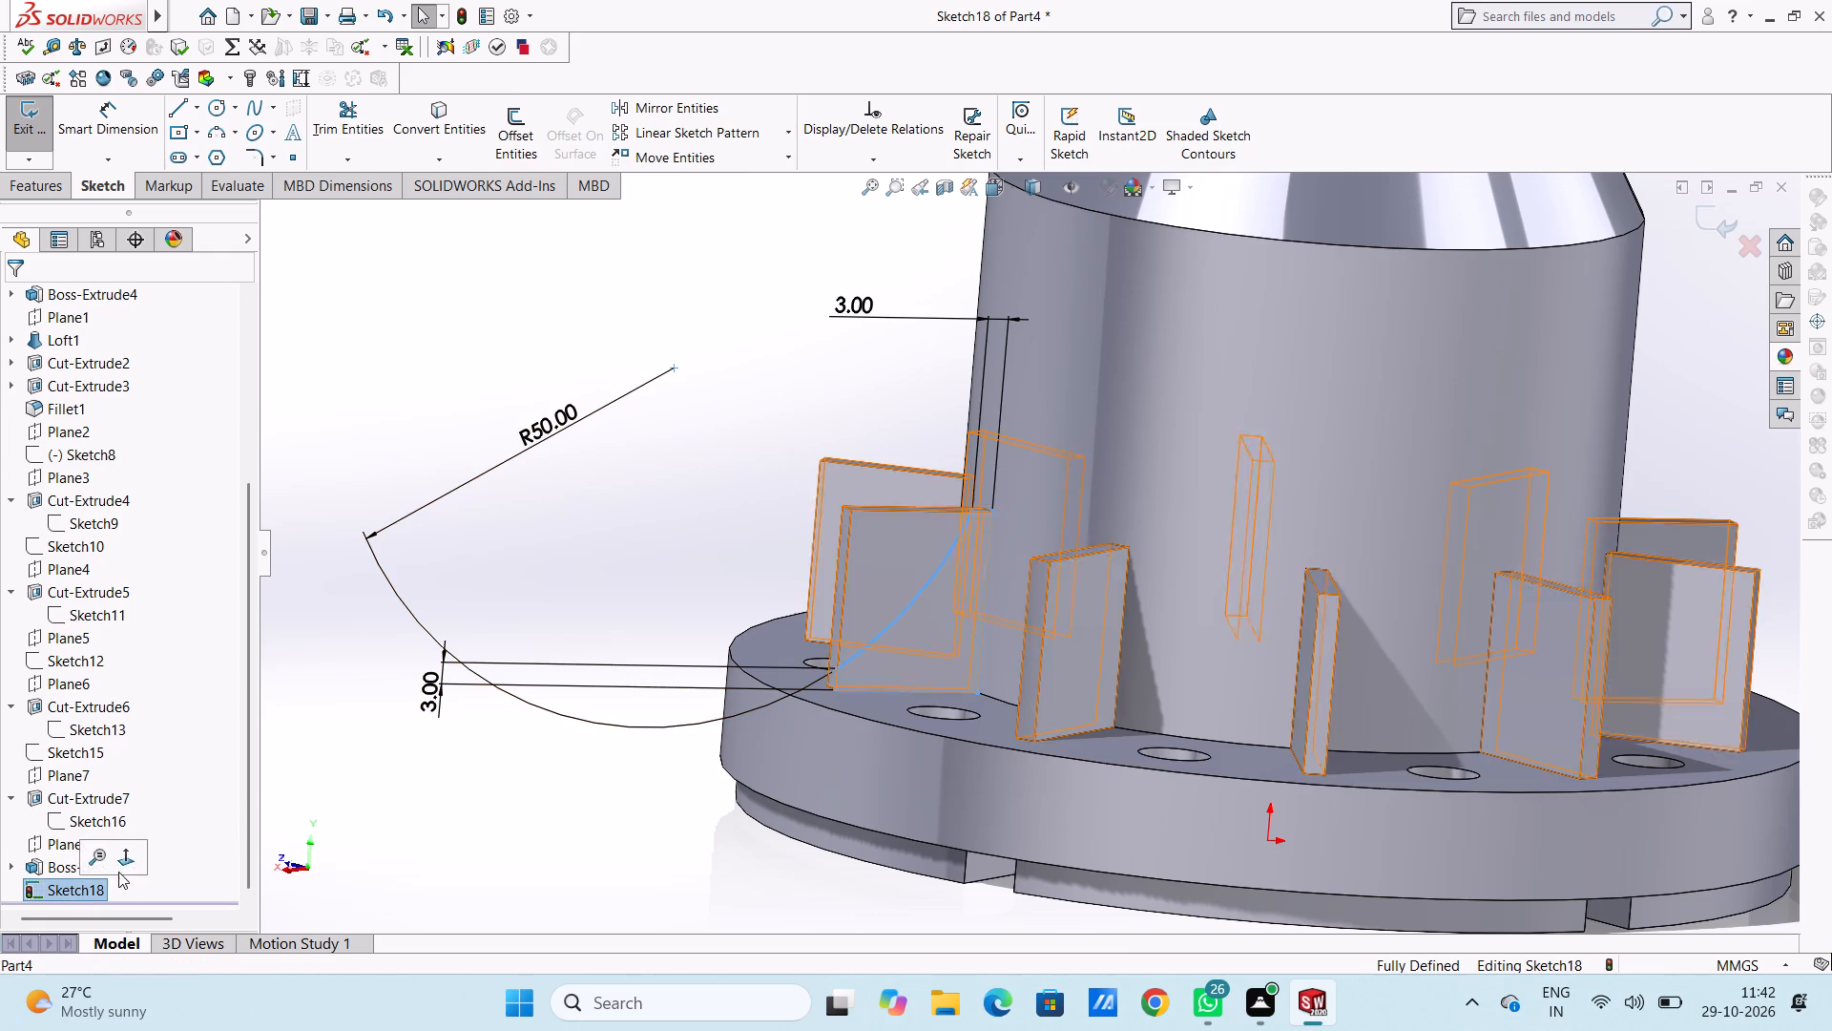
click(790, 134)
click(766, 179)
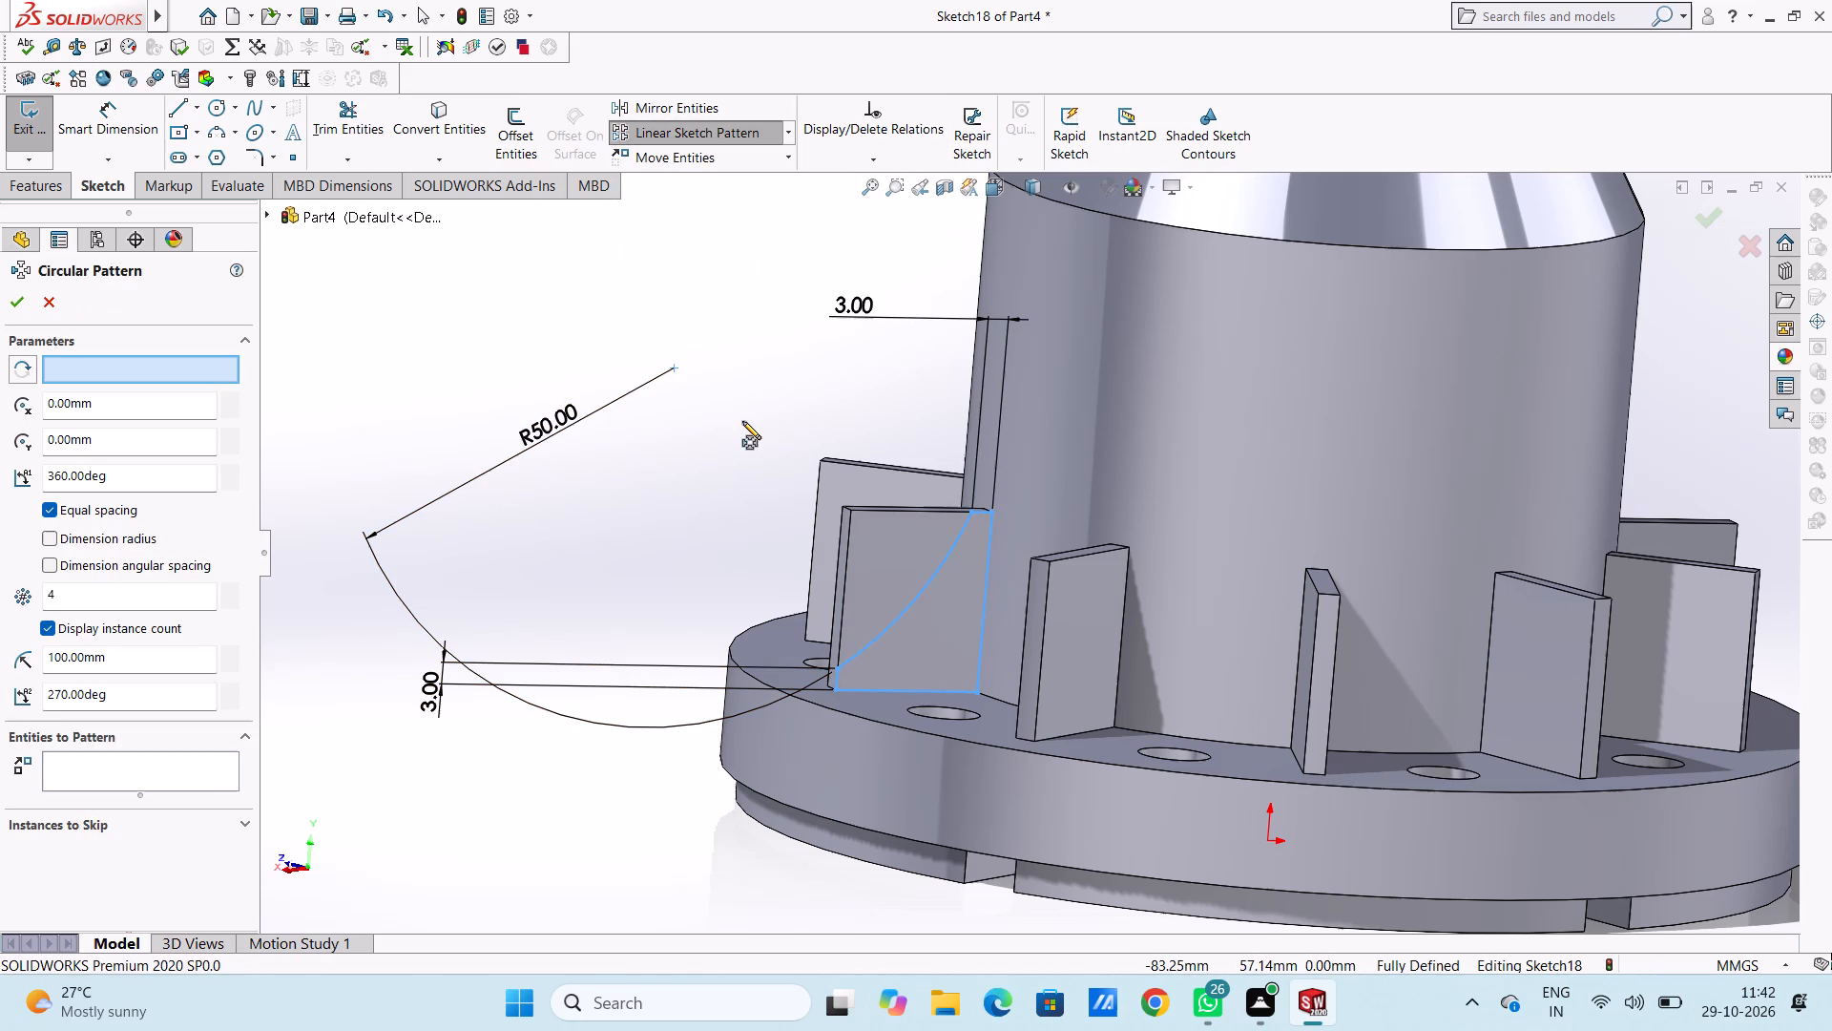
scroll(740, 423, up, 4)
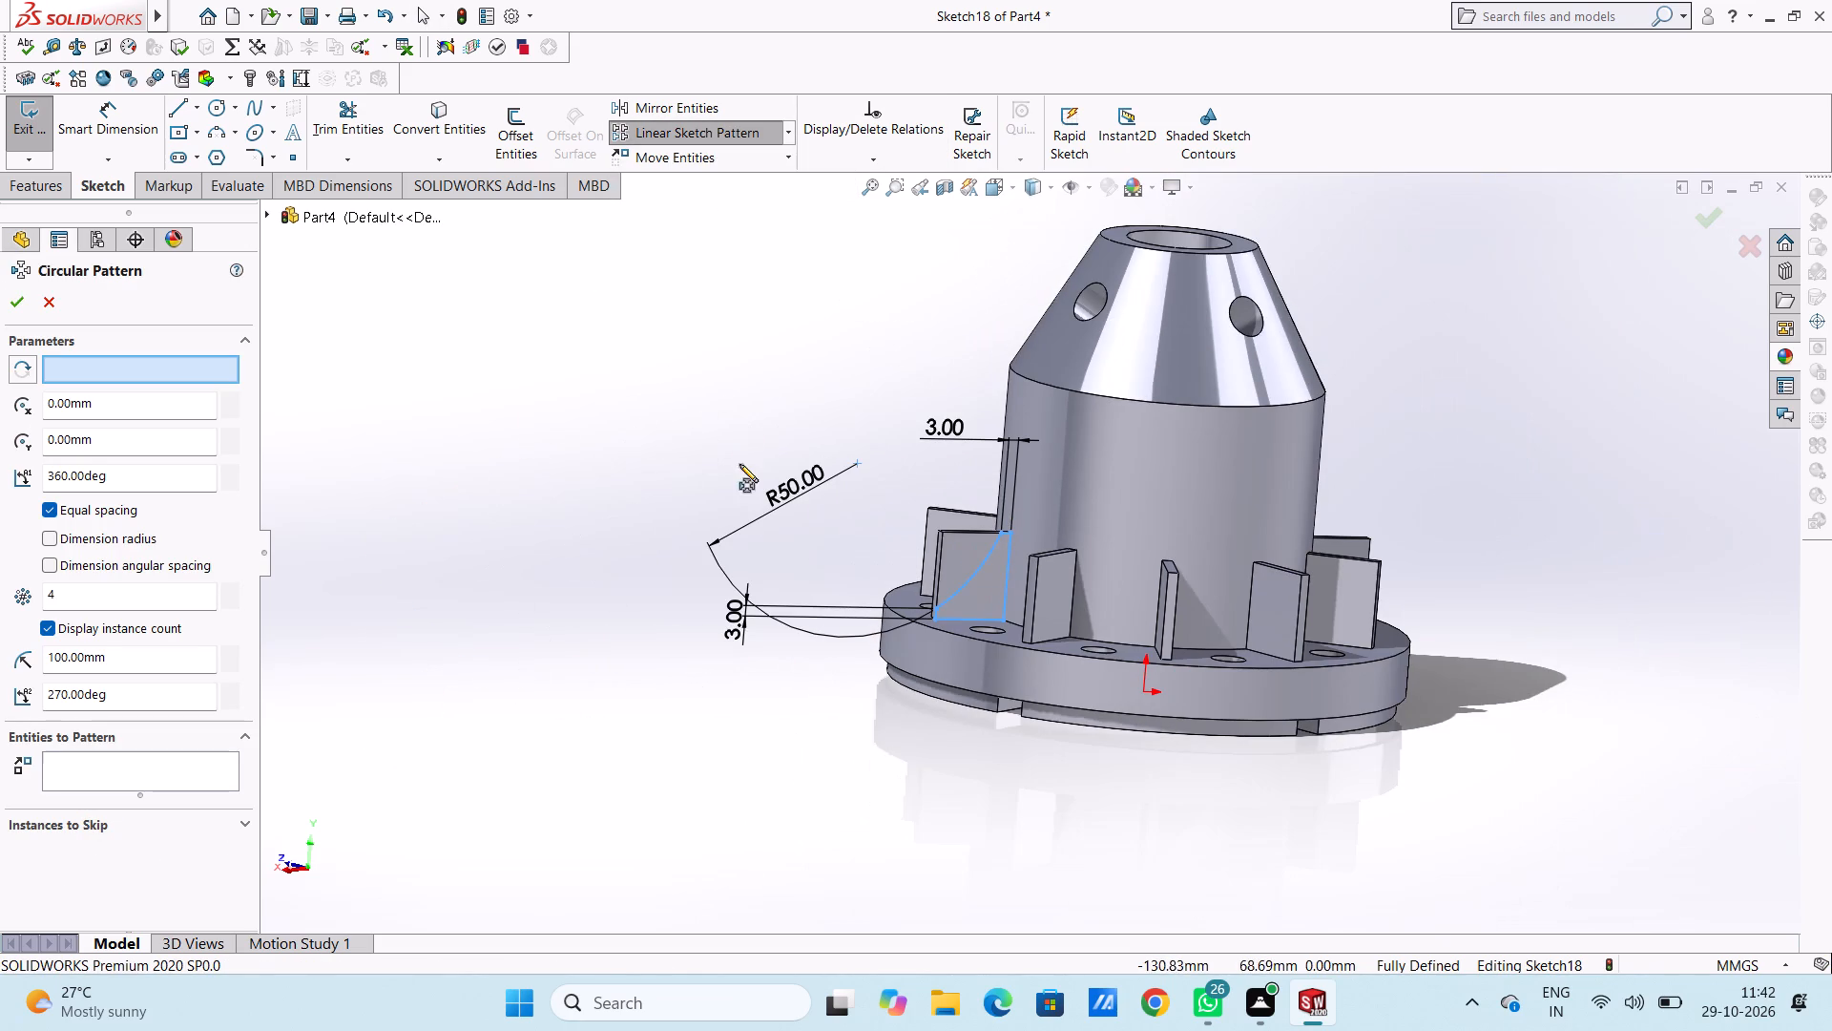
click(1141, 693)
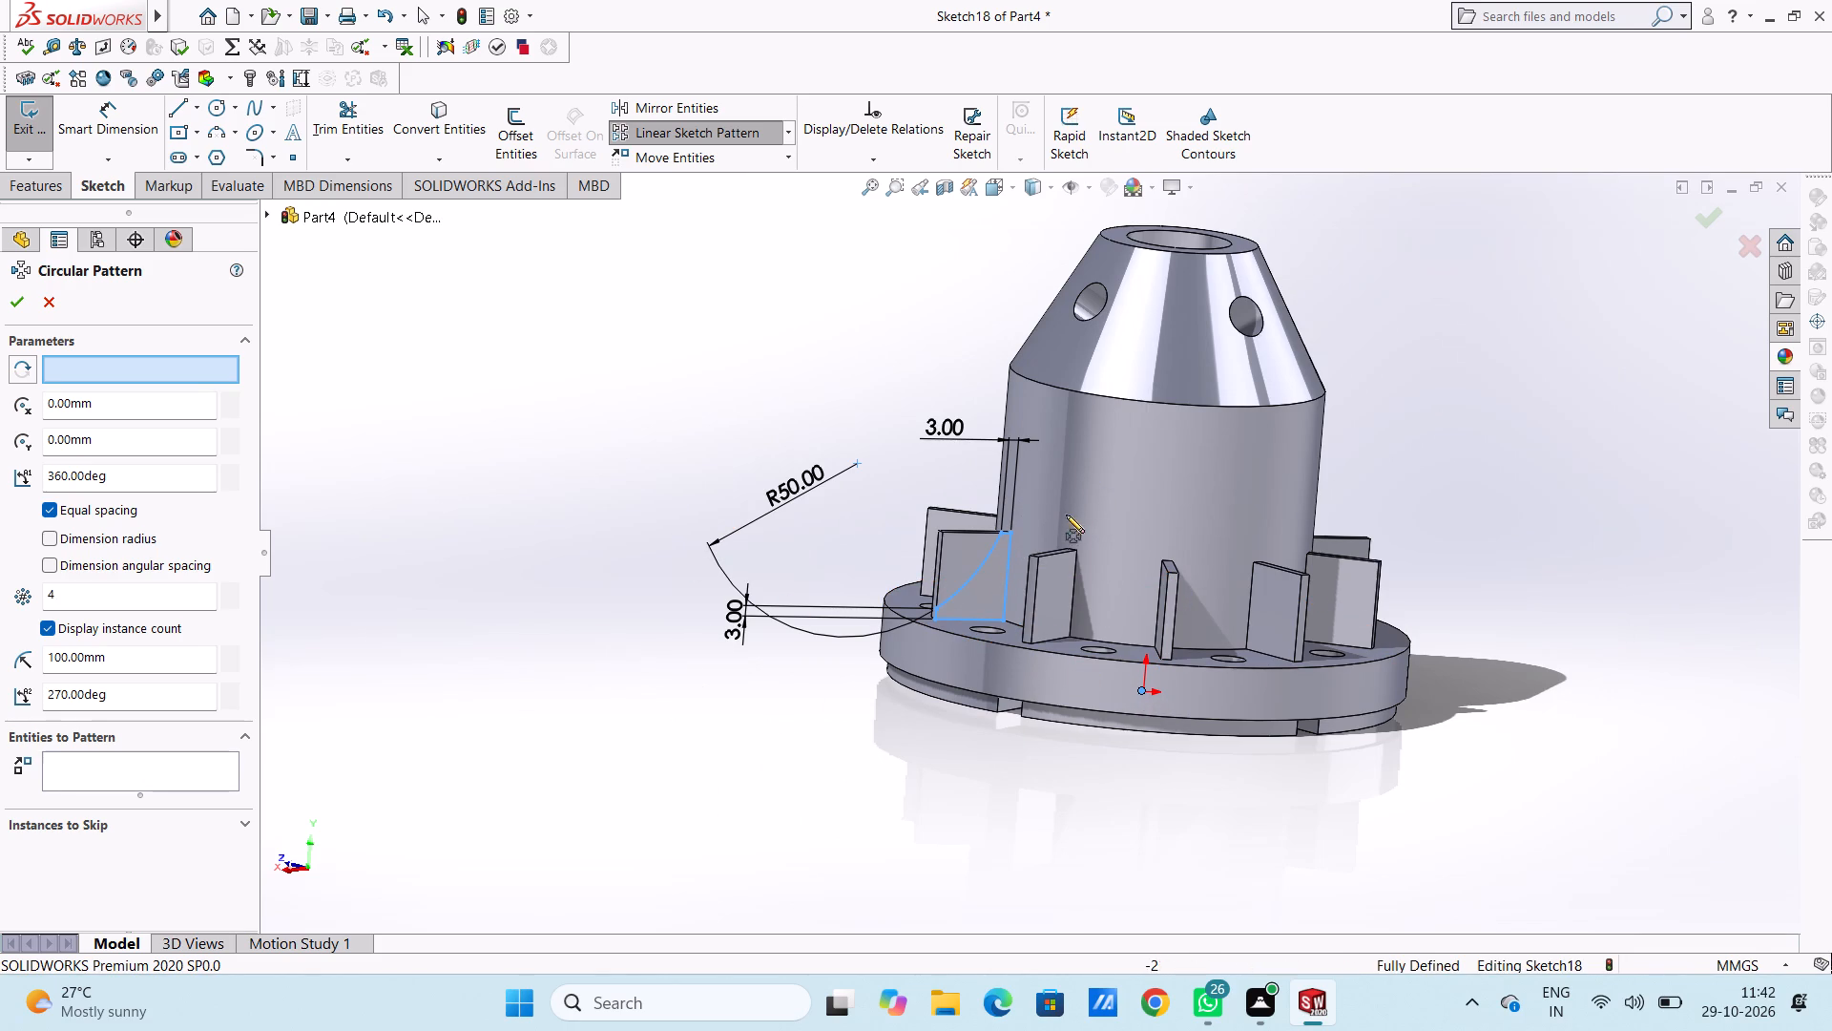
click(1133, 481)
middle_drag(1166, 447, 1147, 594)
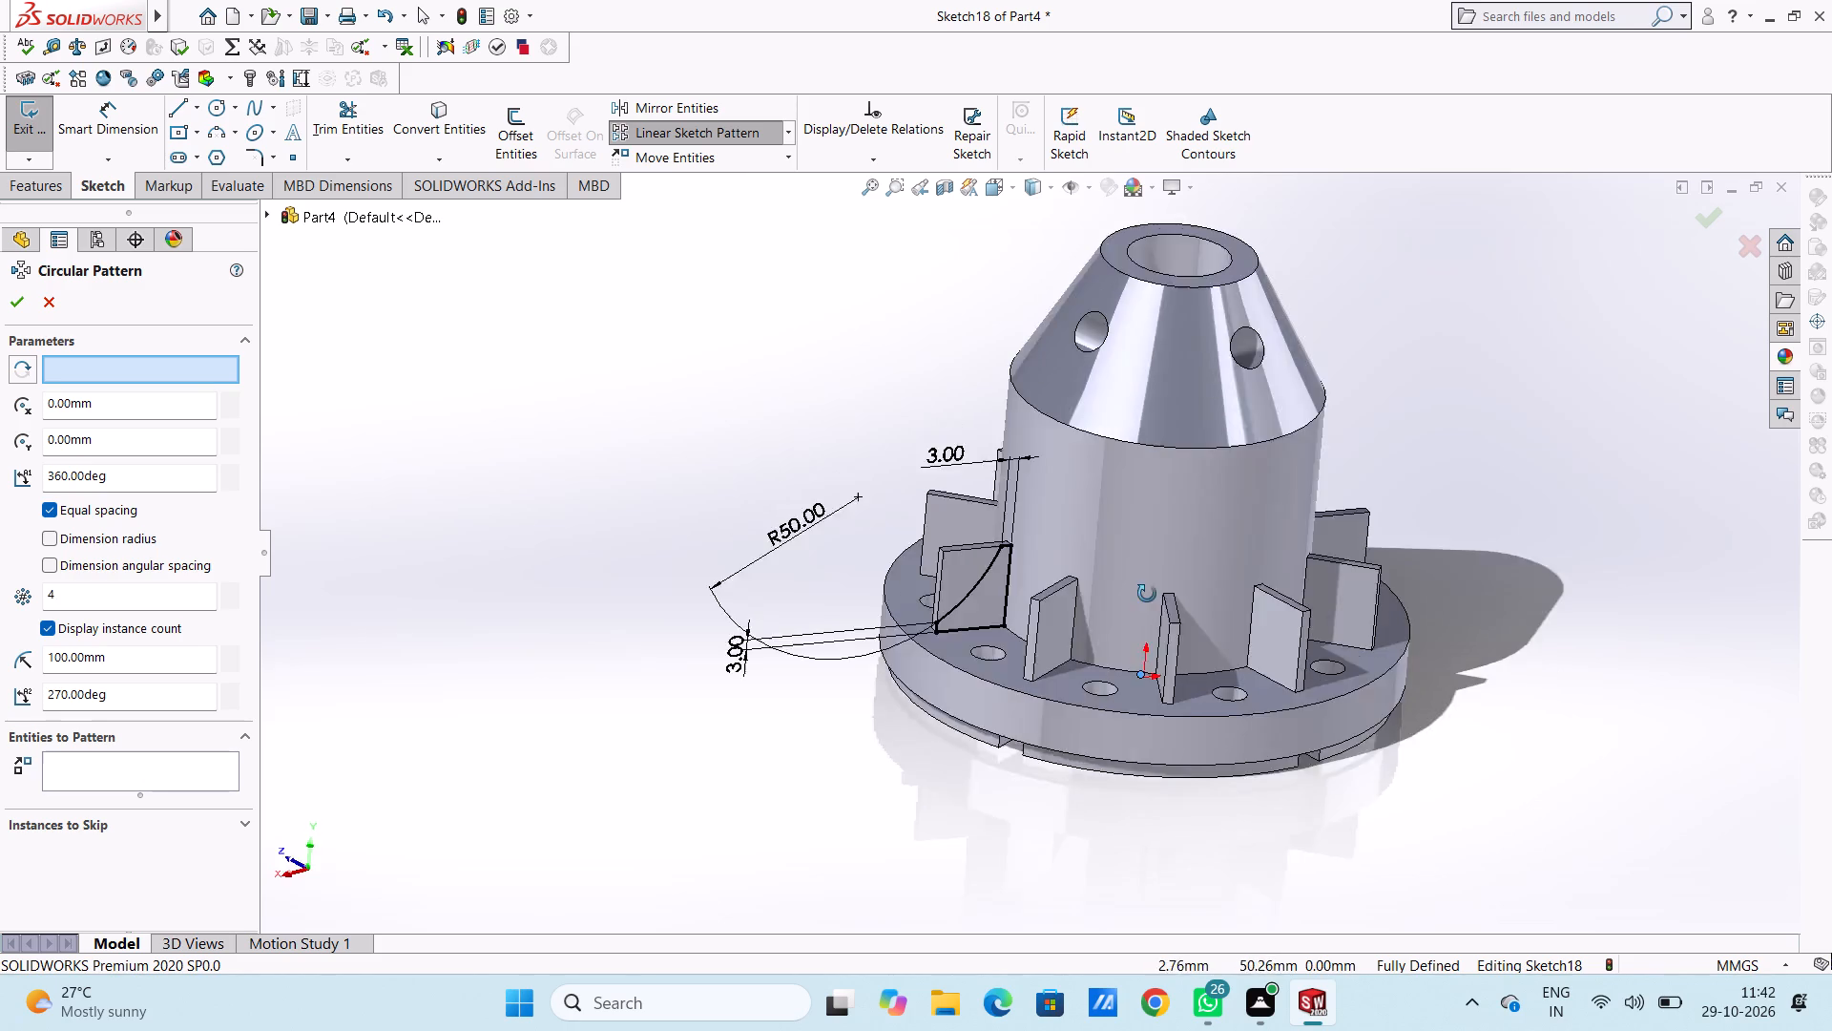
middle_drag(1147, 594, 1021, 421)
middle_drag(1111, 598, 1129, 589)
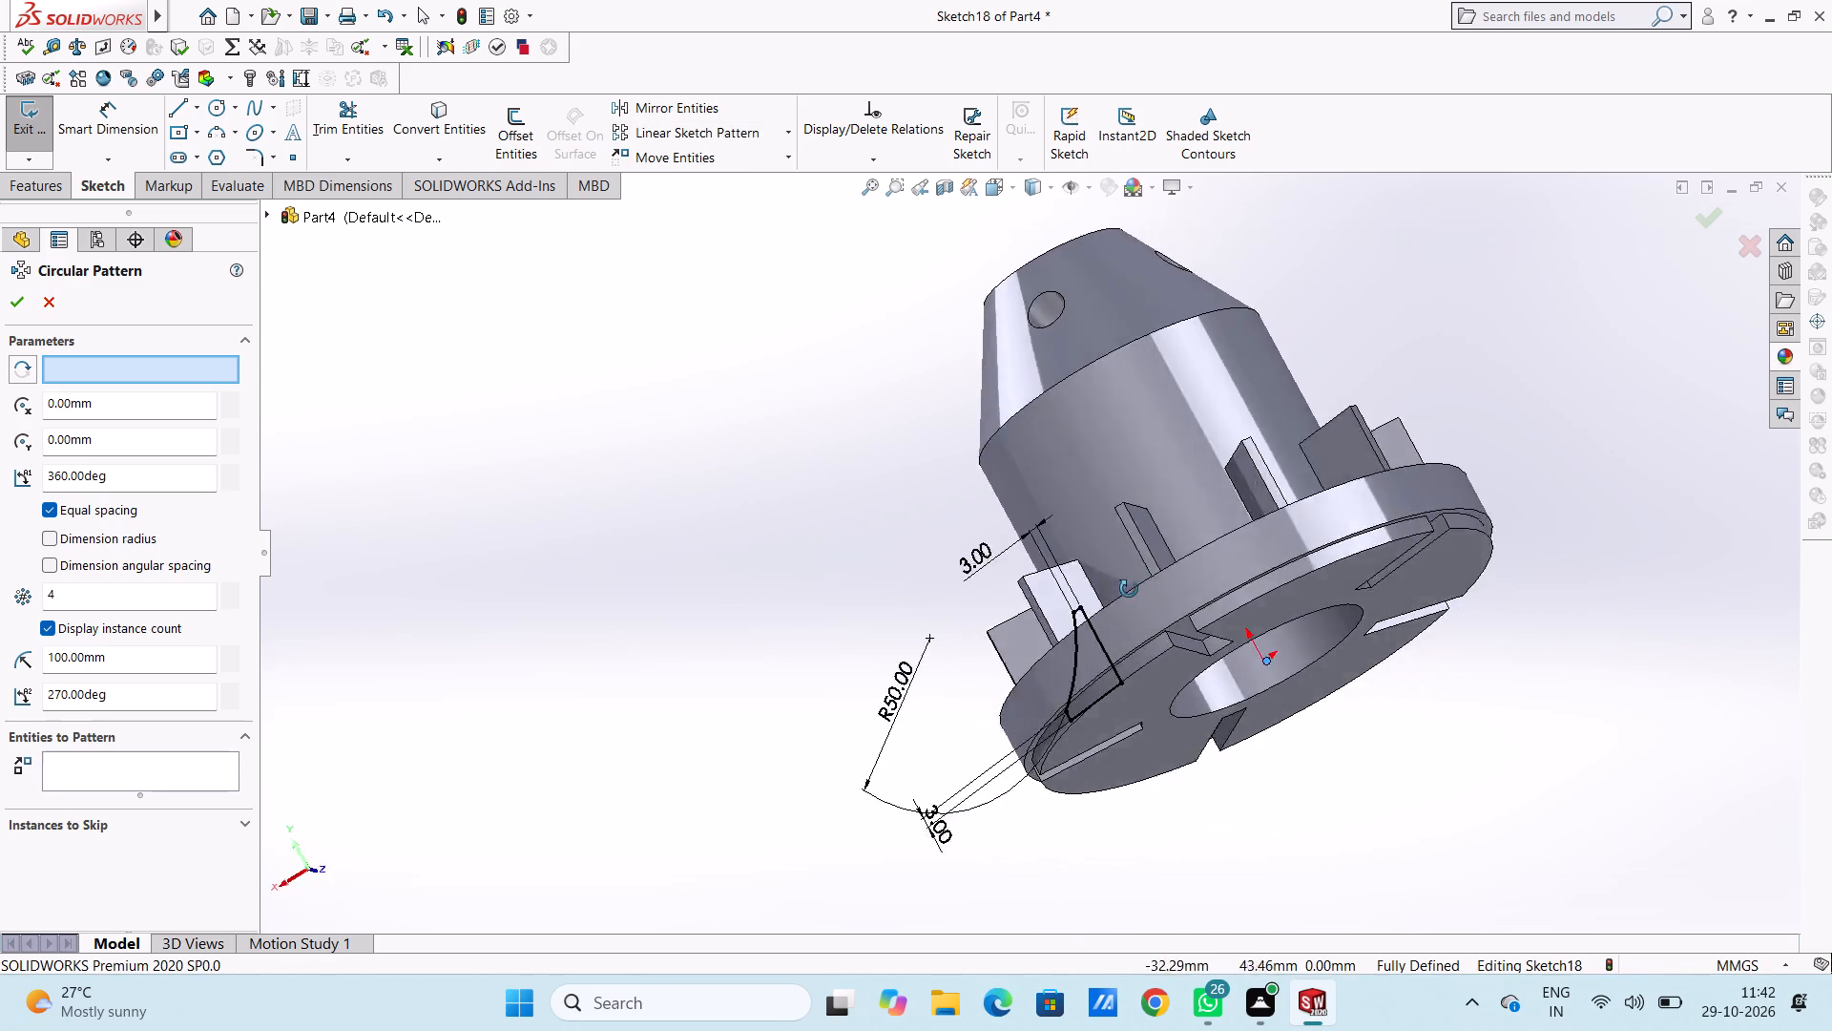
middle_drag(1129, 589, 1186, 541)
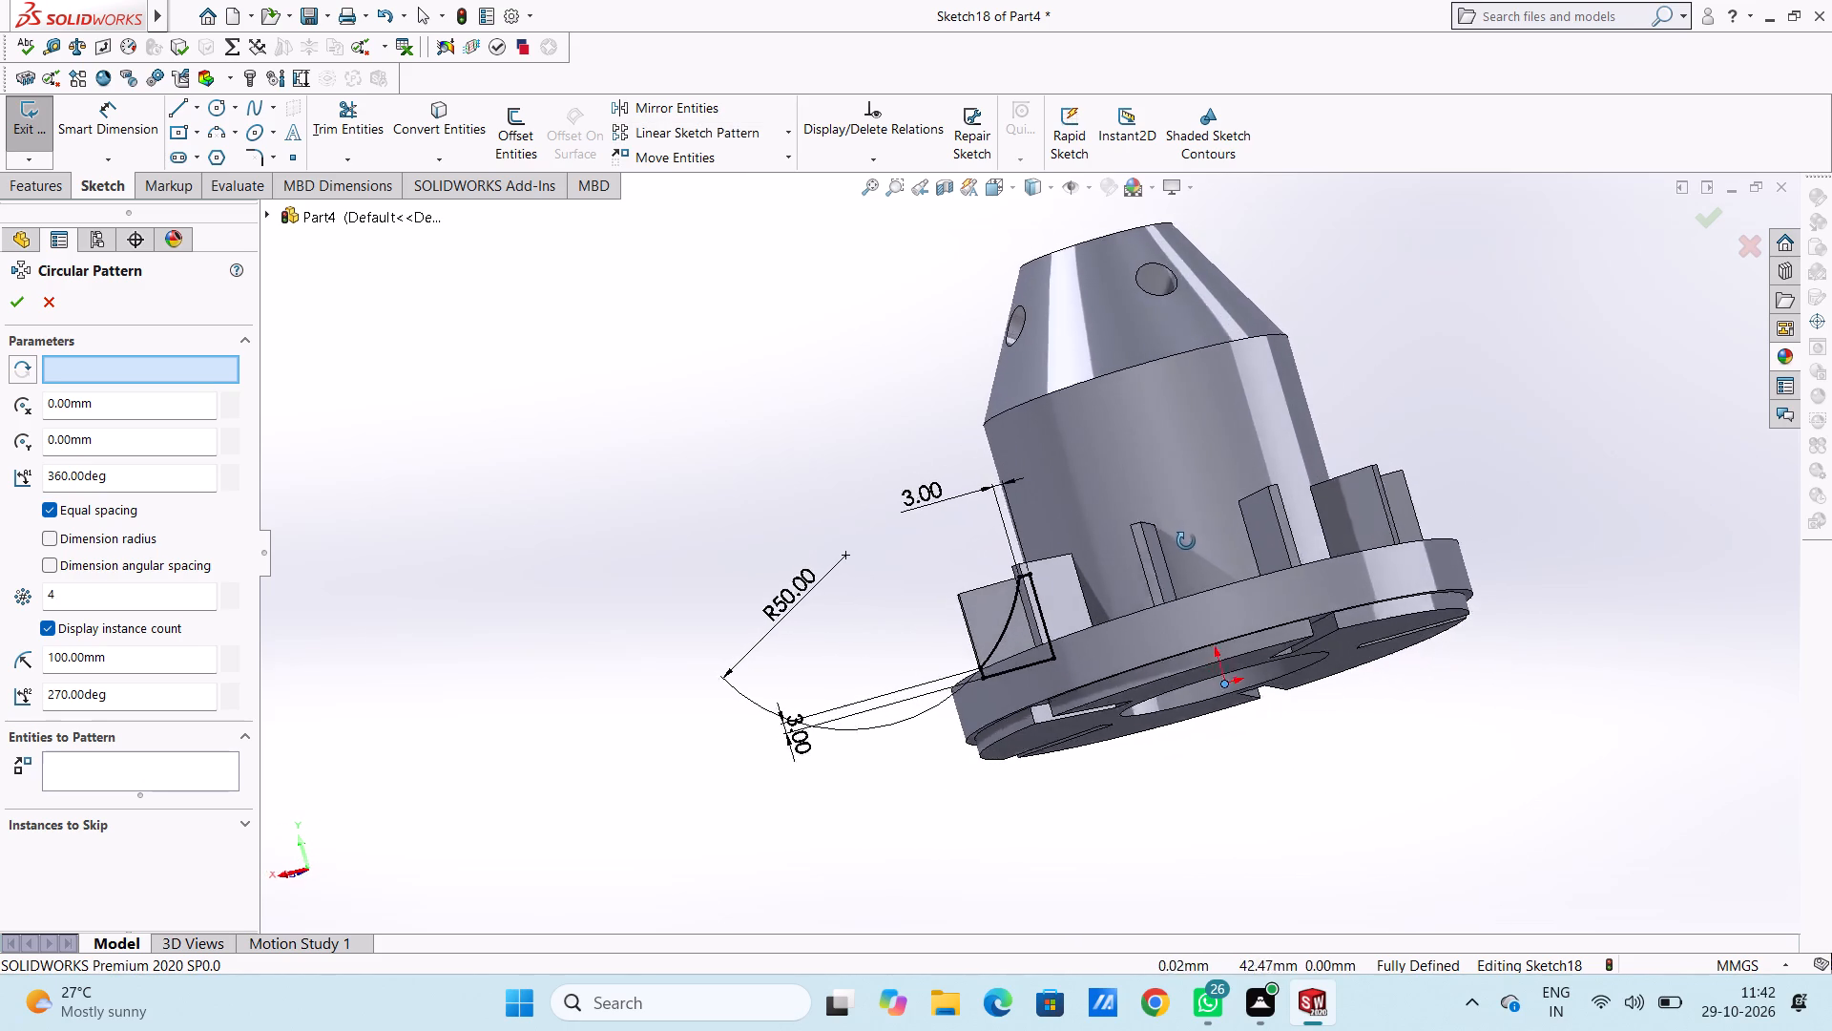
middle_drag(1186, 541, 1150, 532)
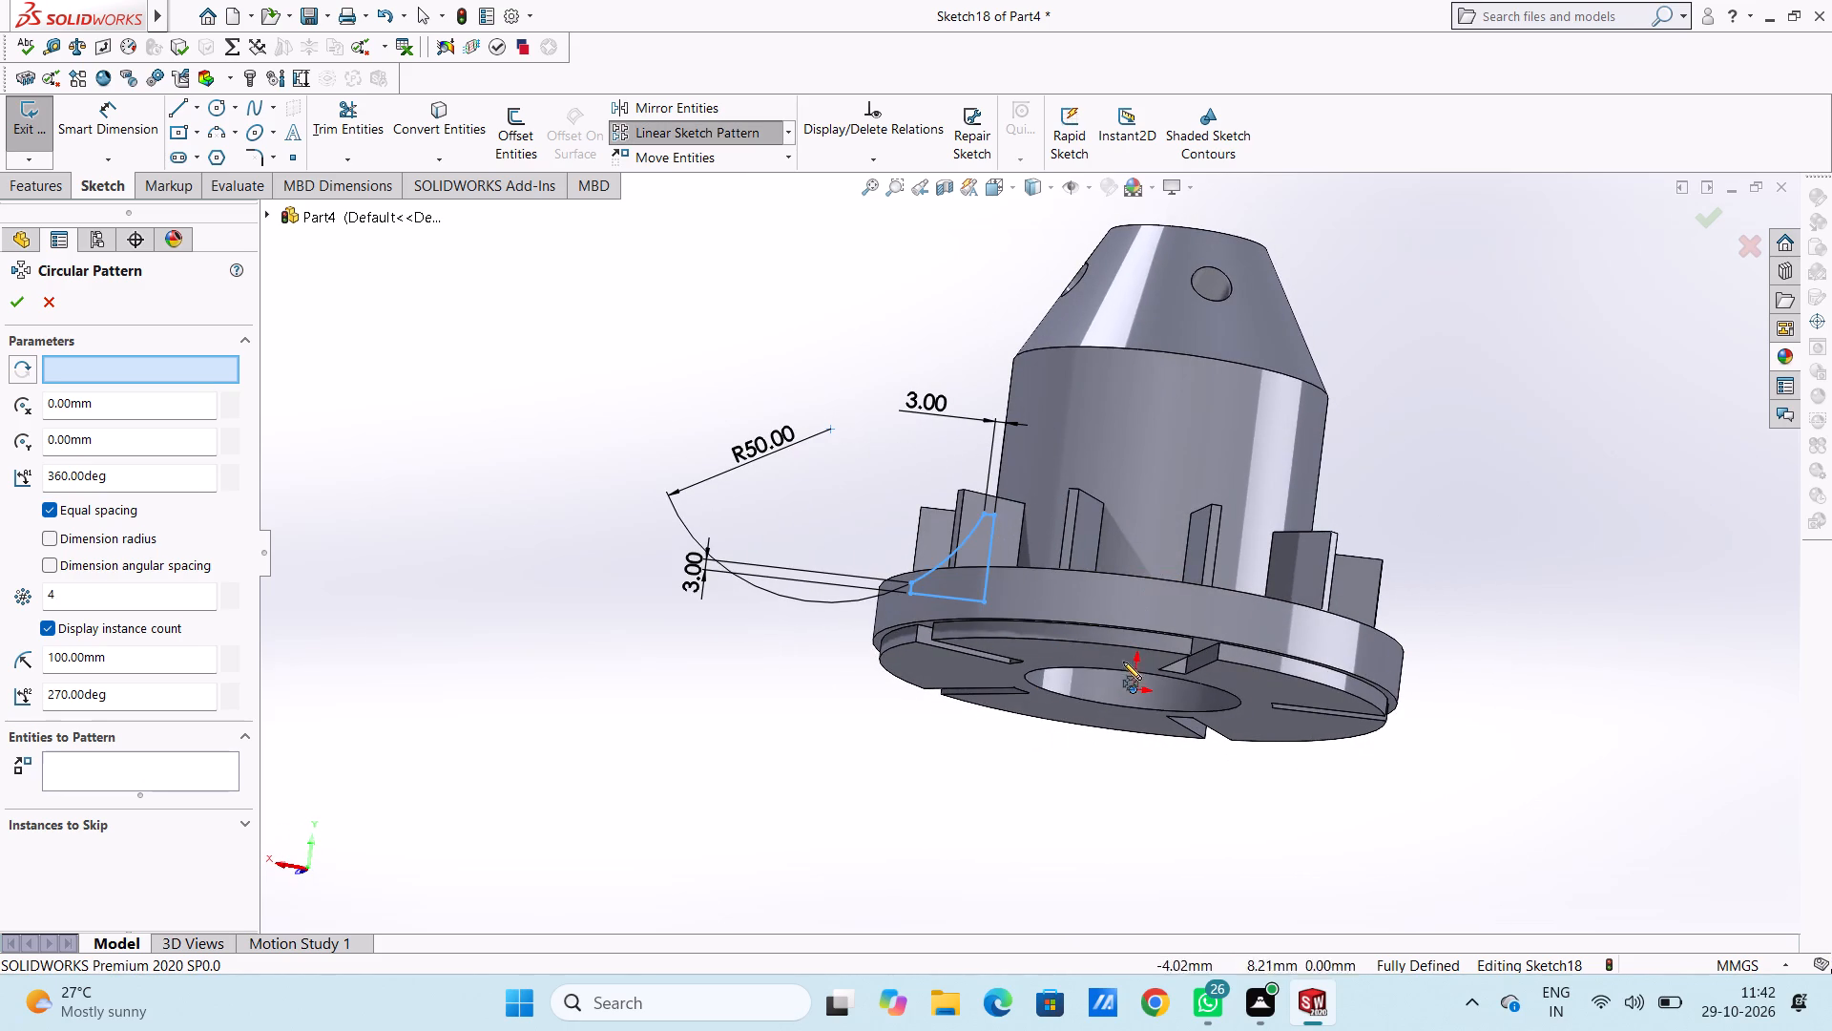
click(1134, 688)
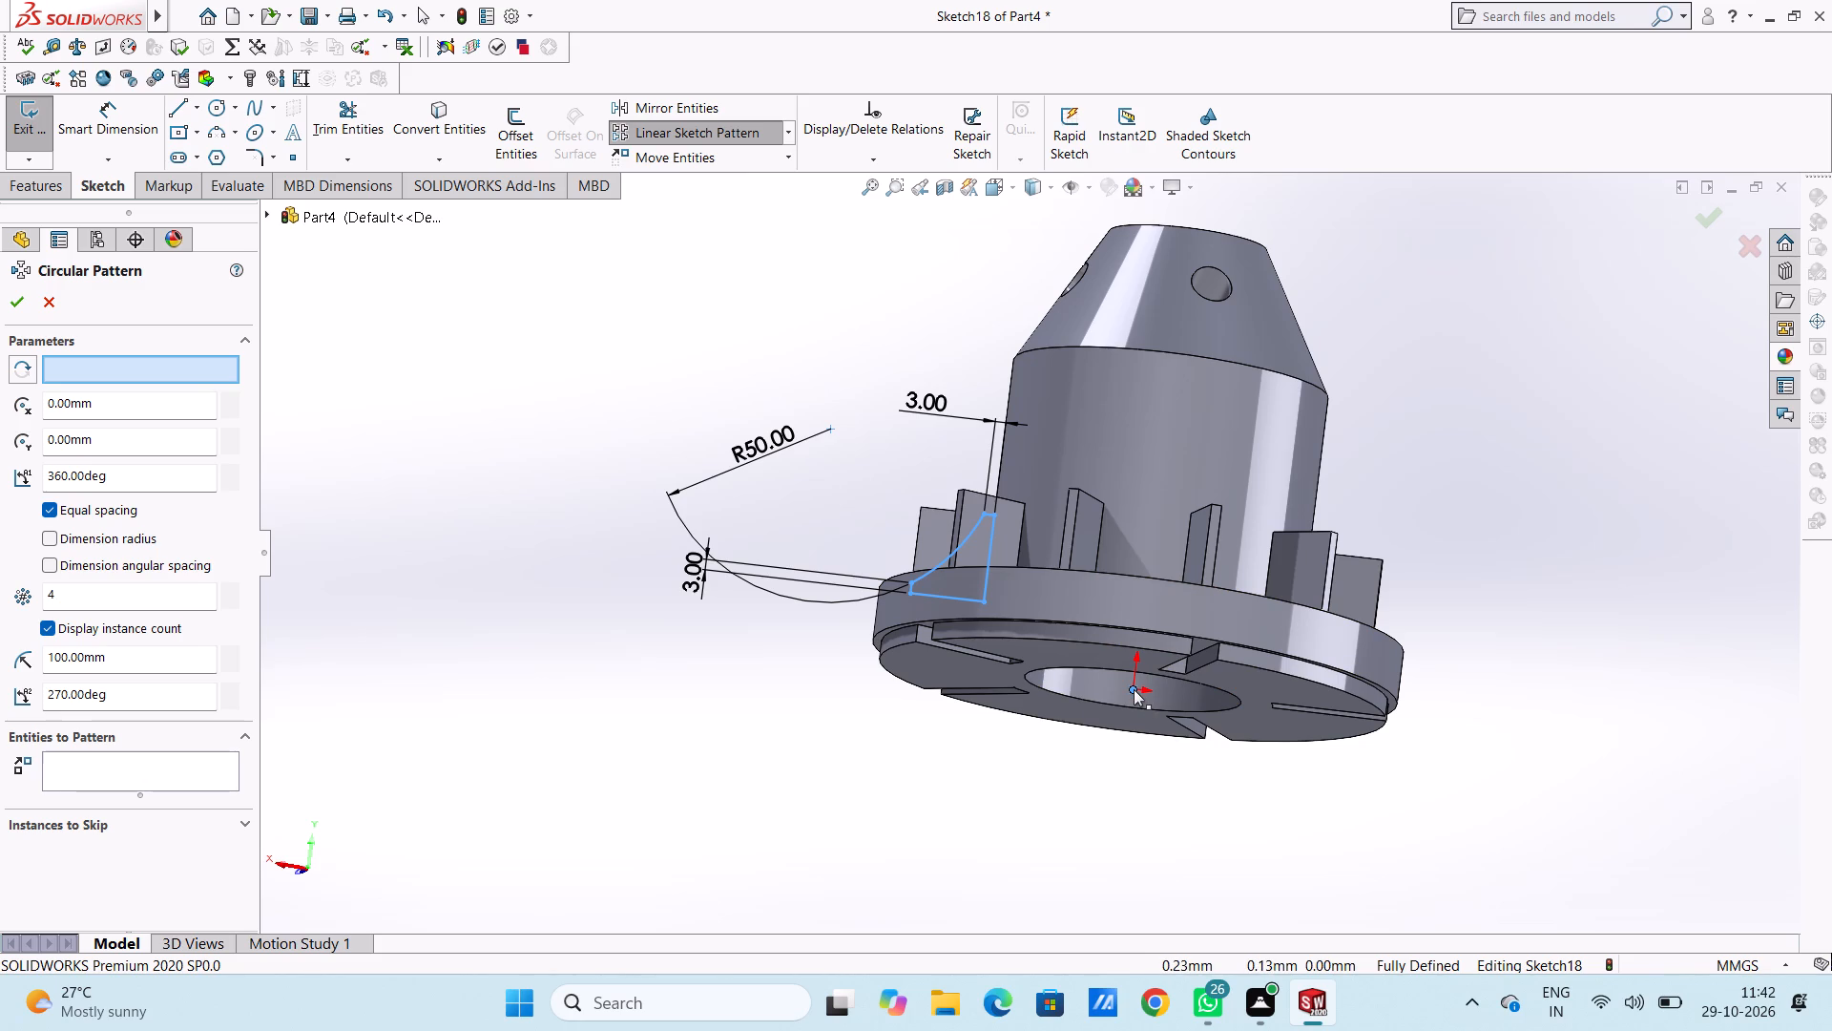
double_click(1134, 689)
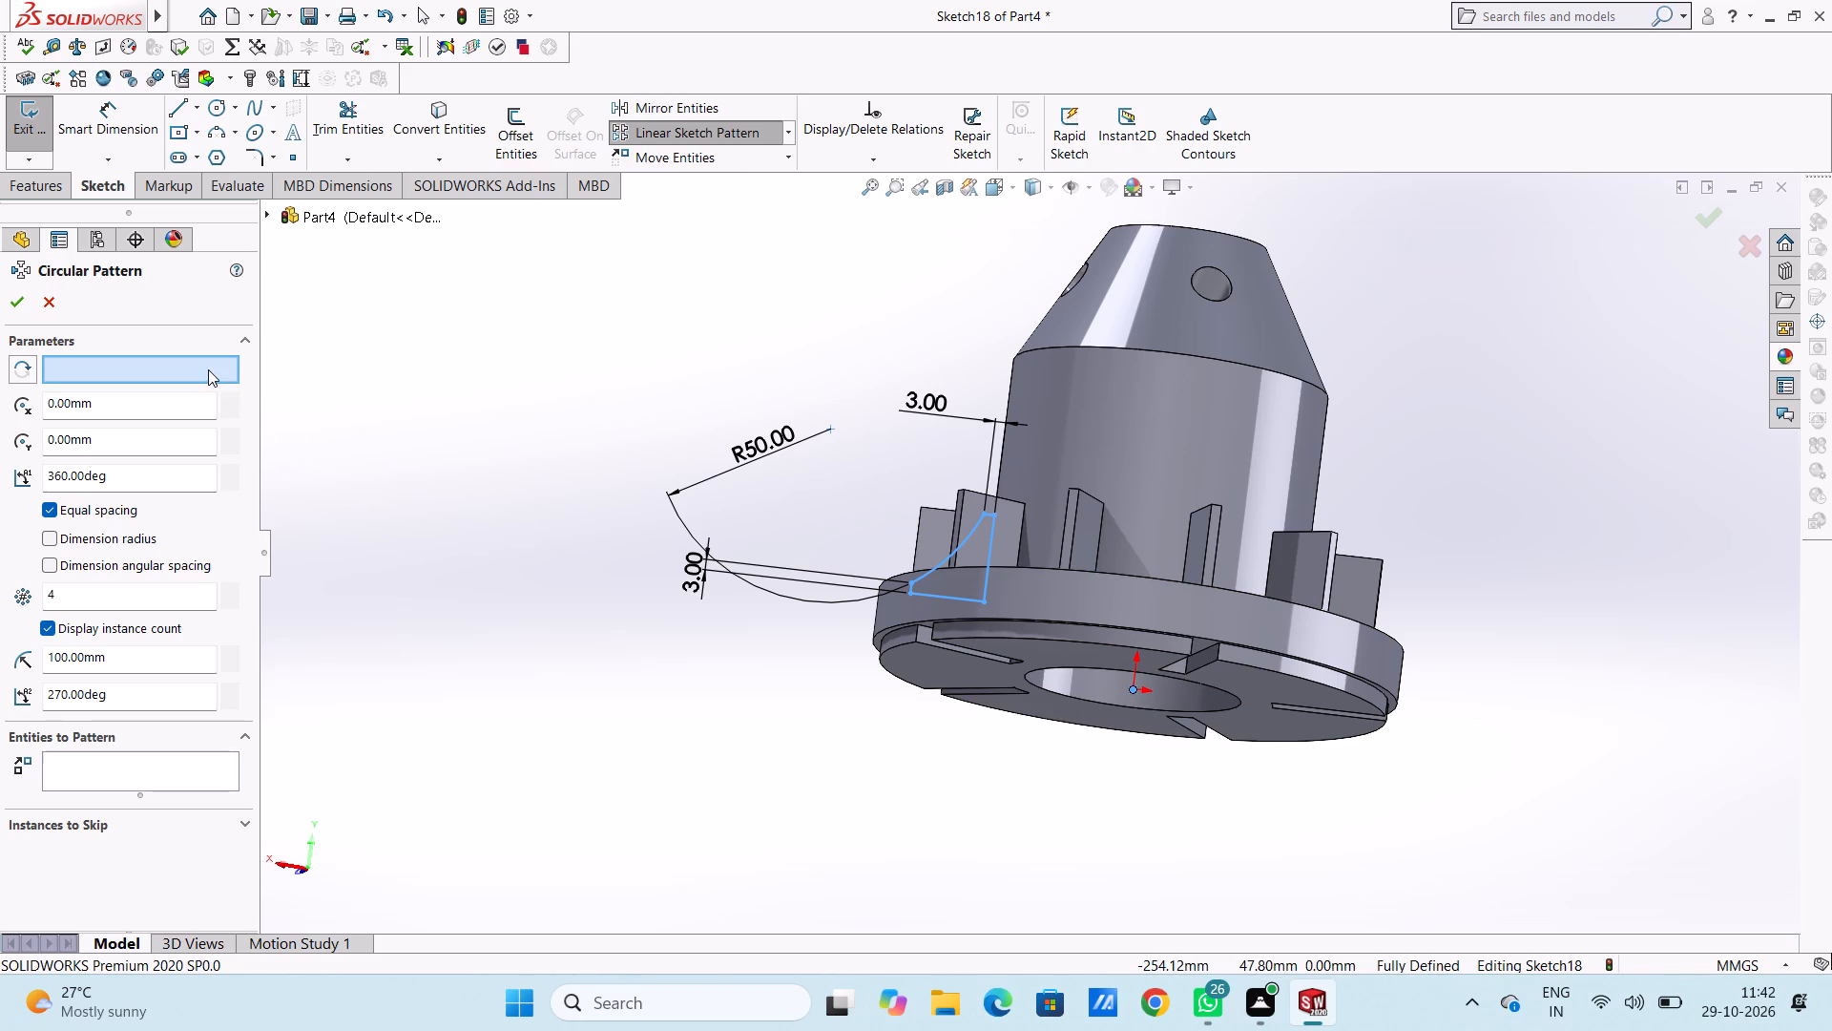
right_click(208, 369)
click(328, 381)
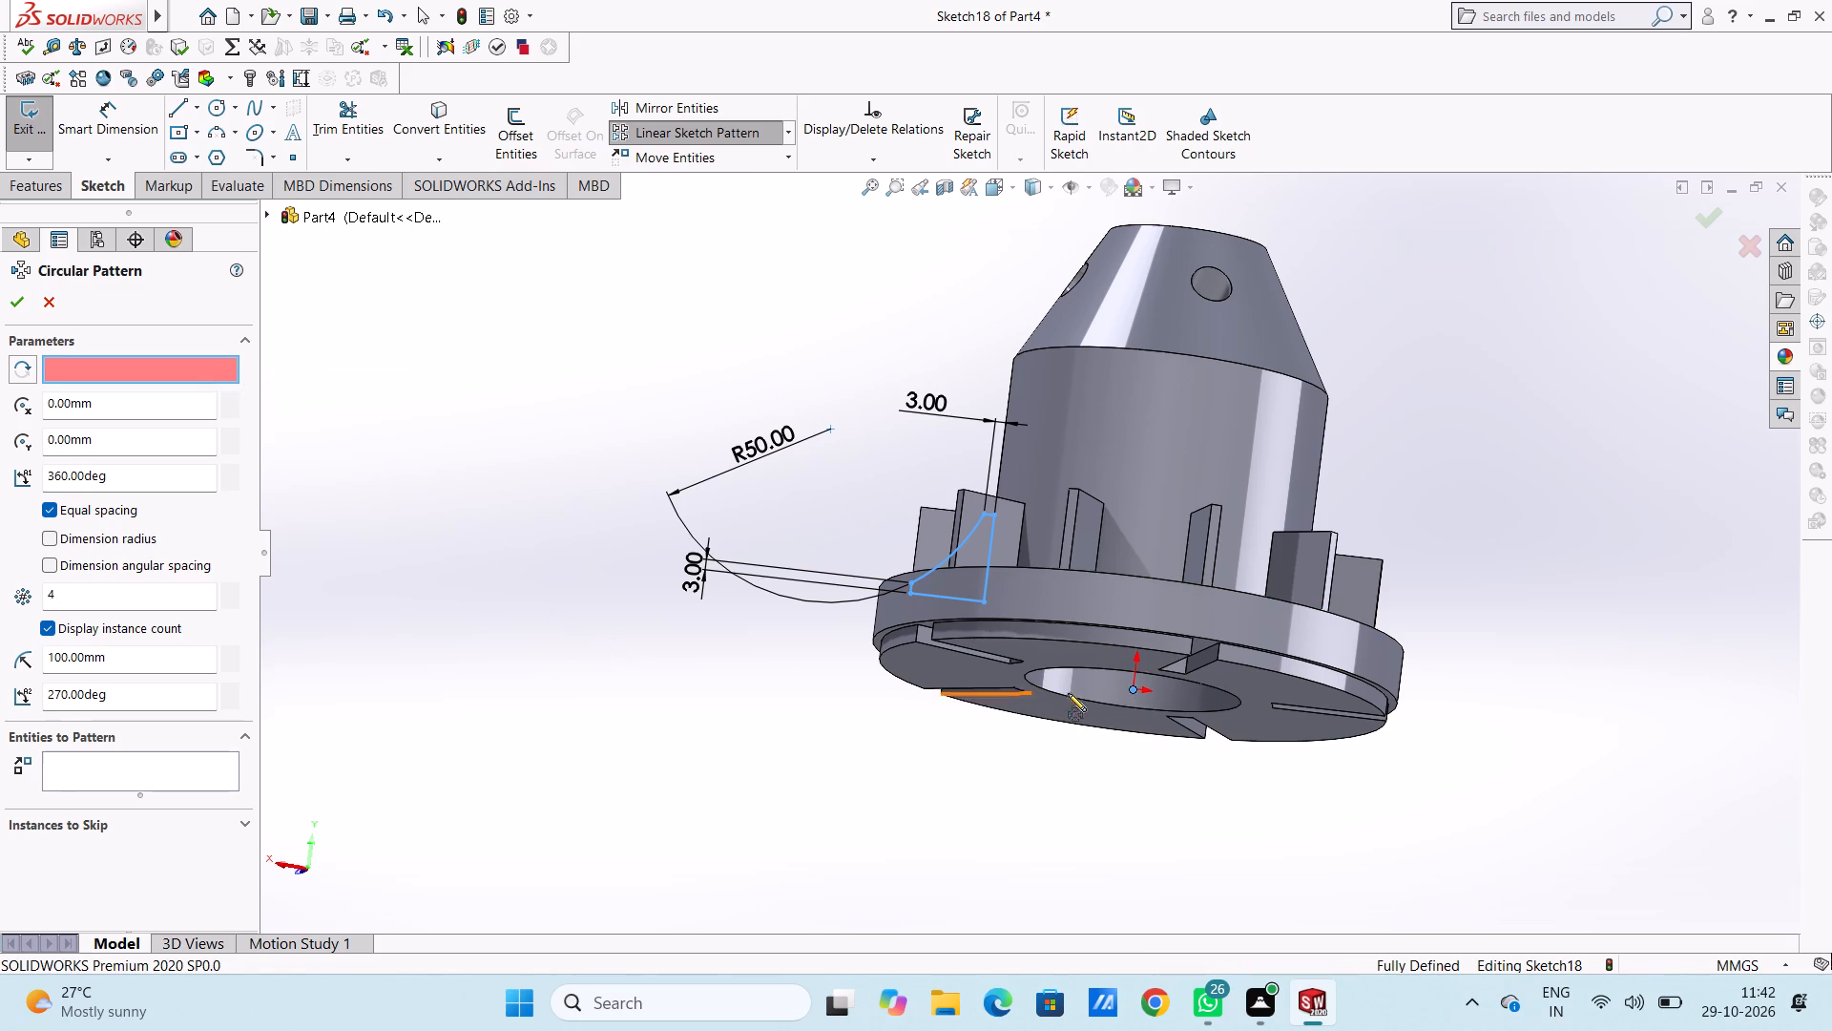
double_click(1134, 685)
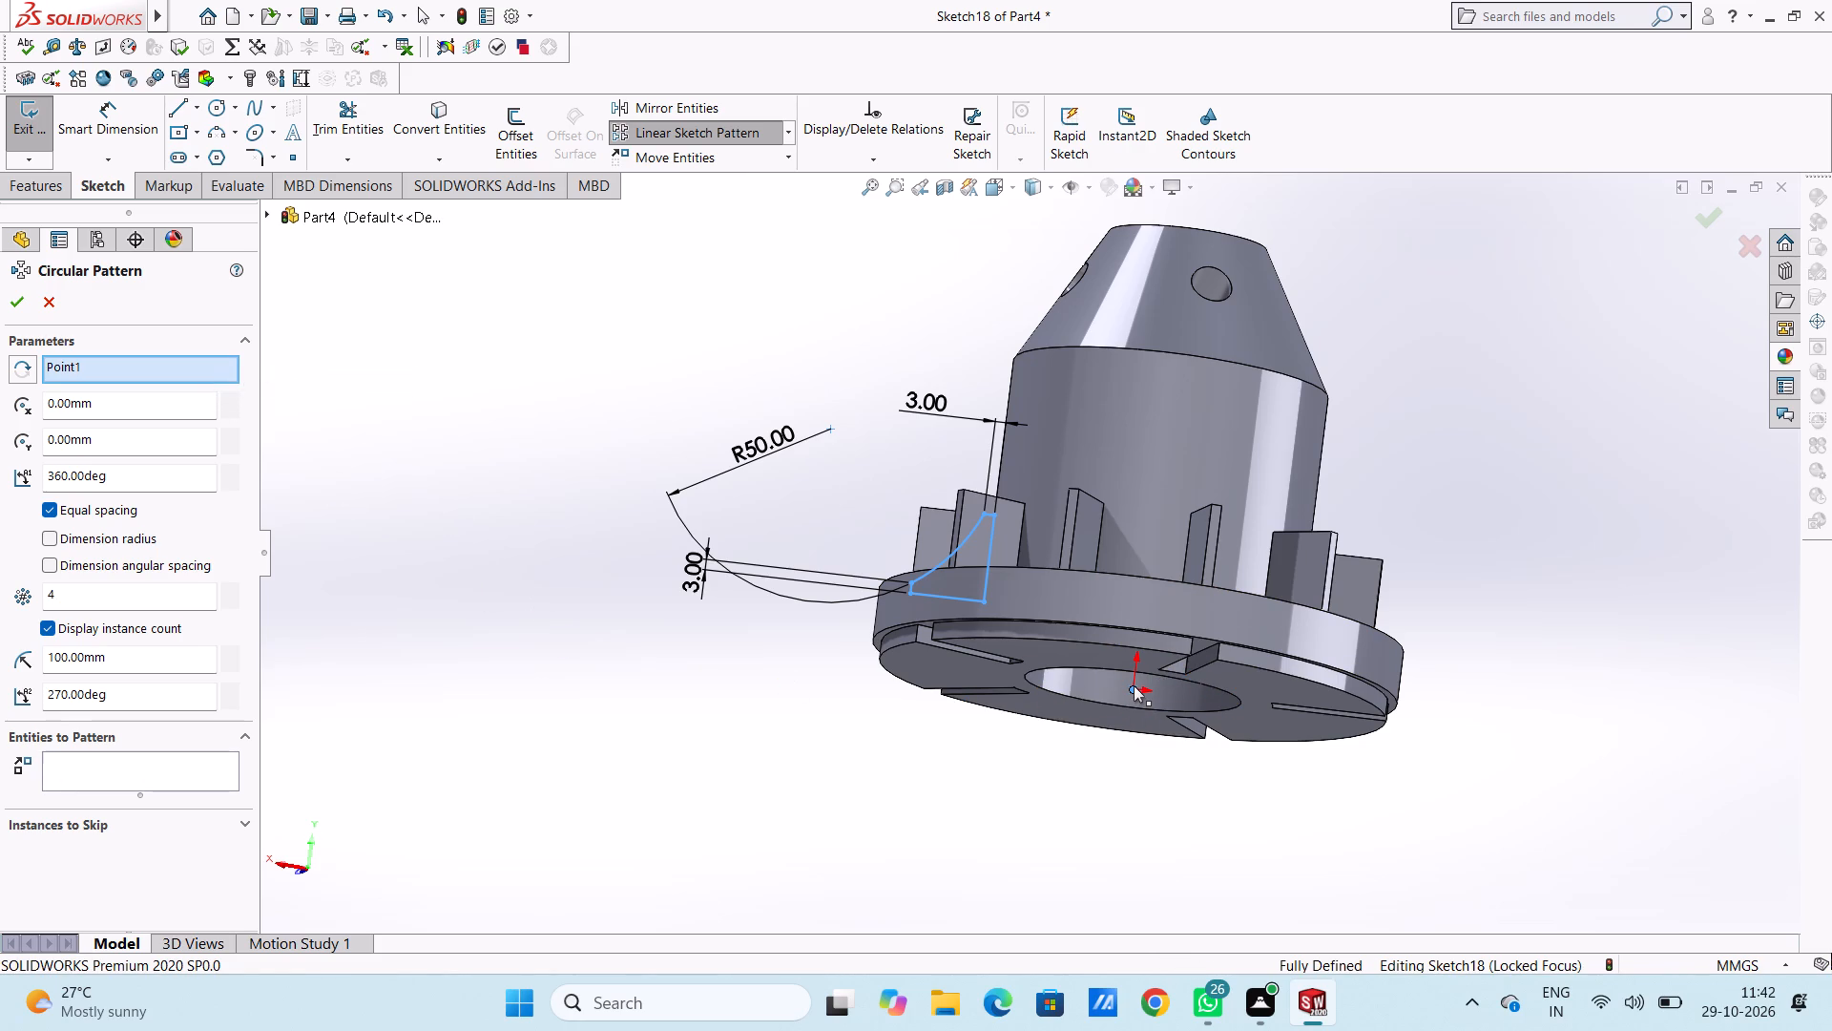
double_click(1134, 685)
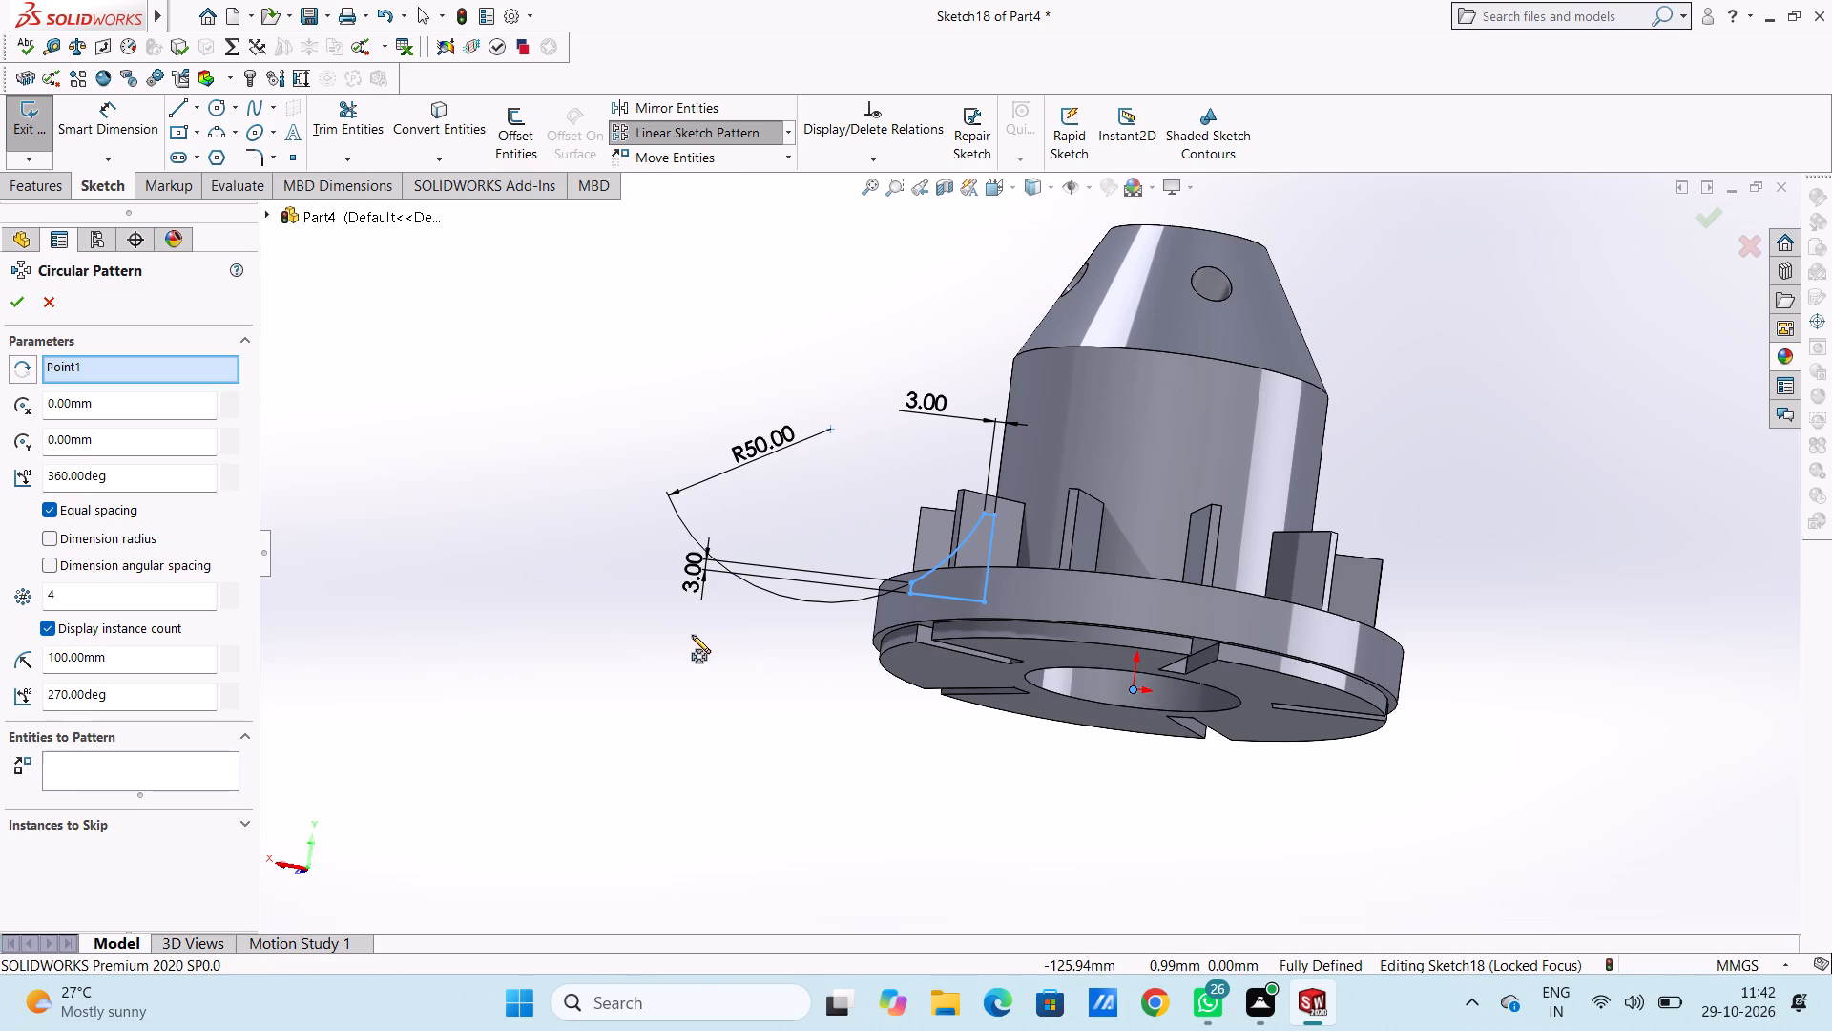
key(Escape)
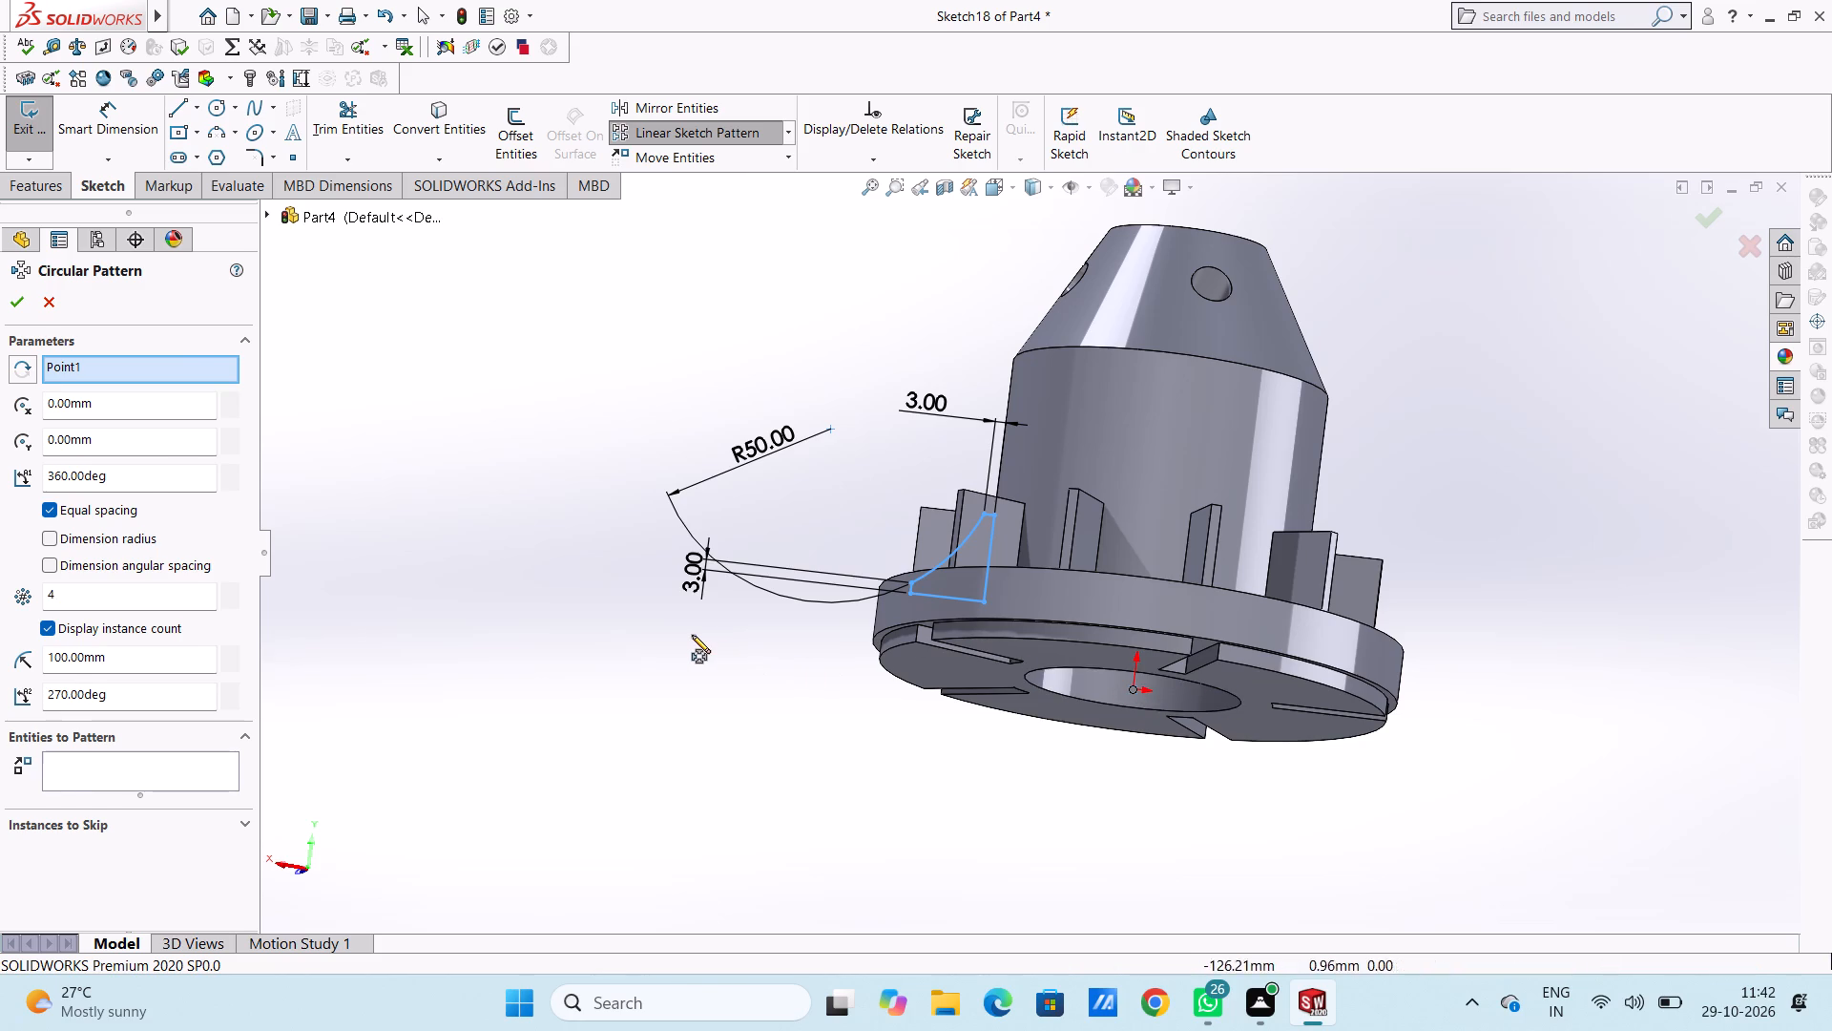
Turn off the visibility of axes in the graphics area.
middle_drag(939, 319, 940, 348)
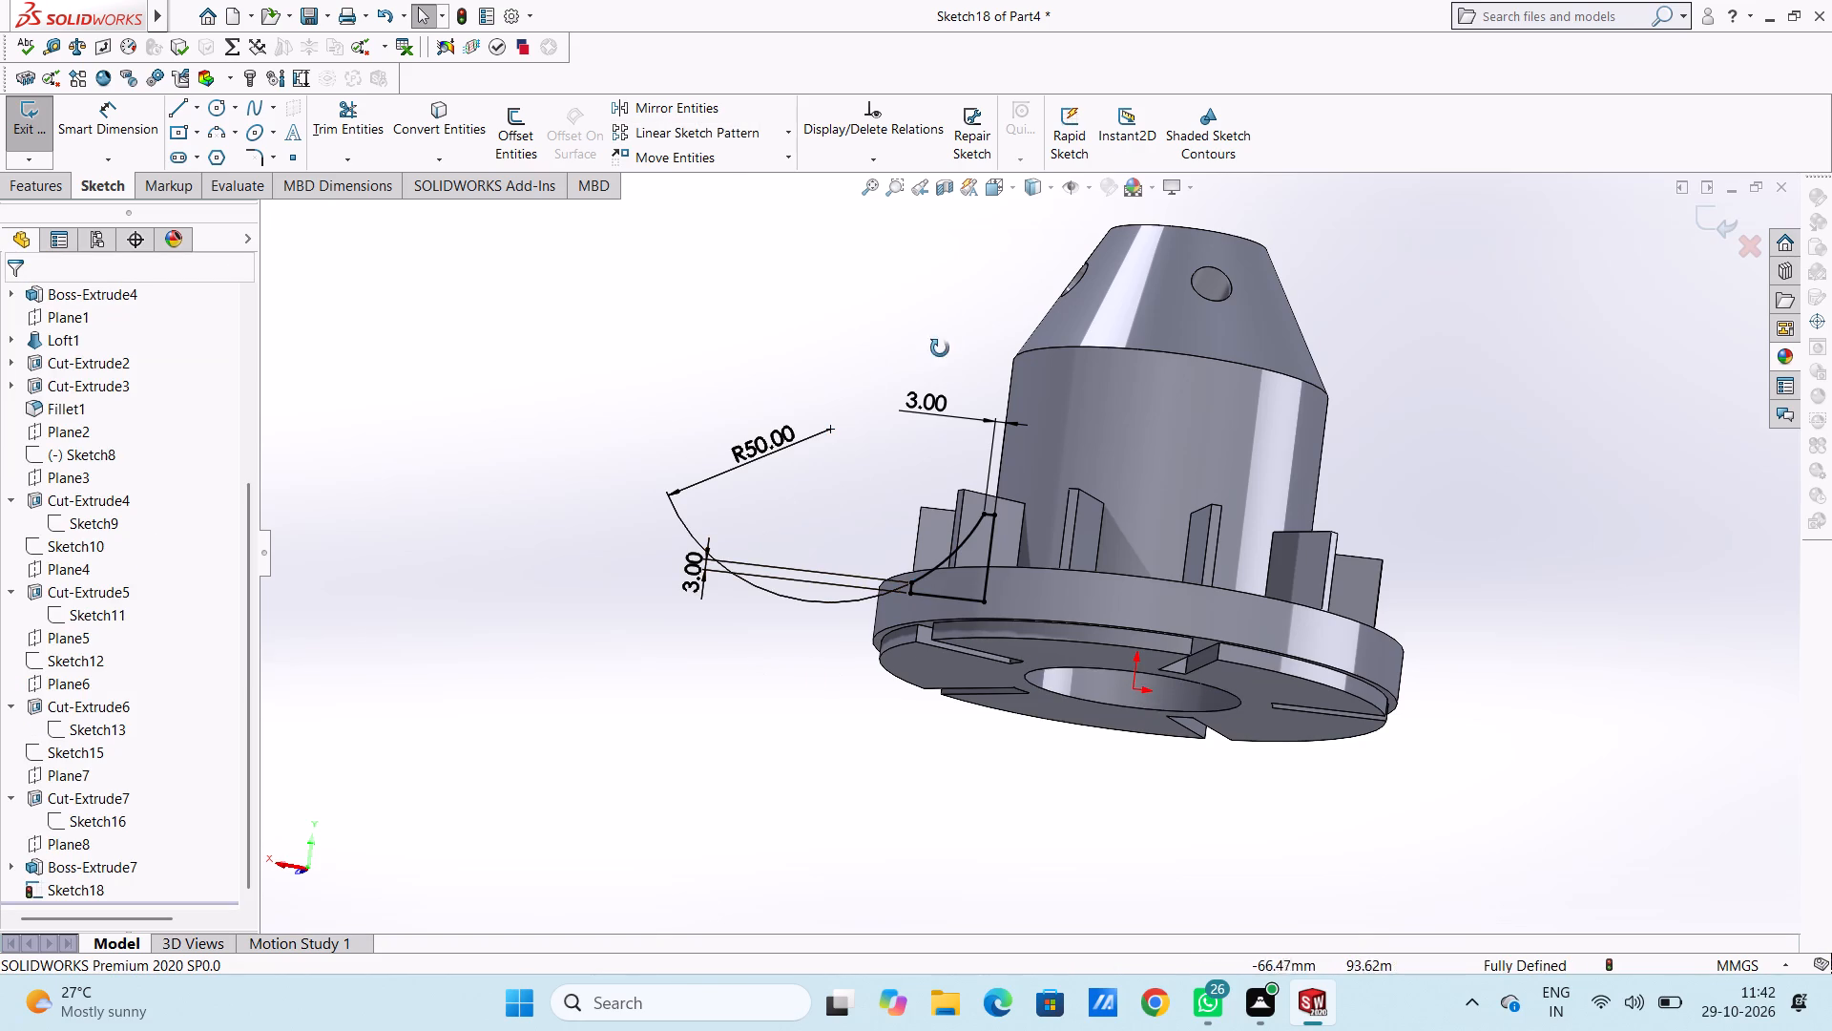
middle_drag(940, 348, 930, 430)
click(1073, 191)
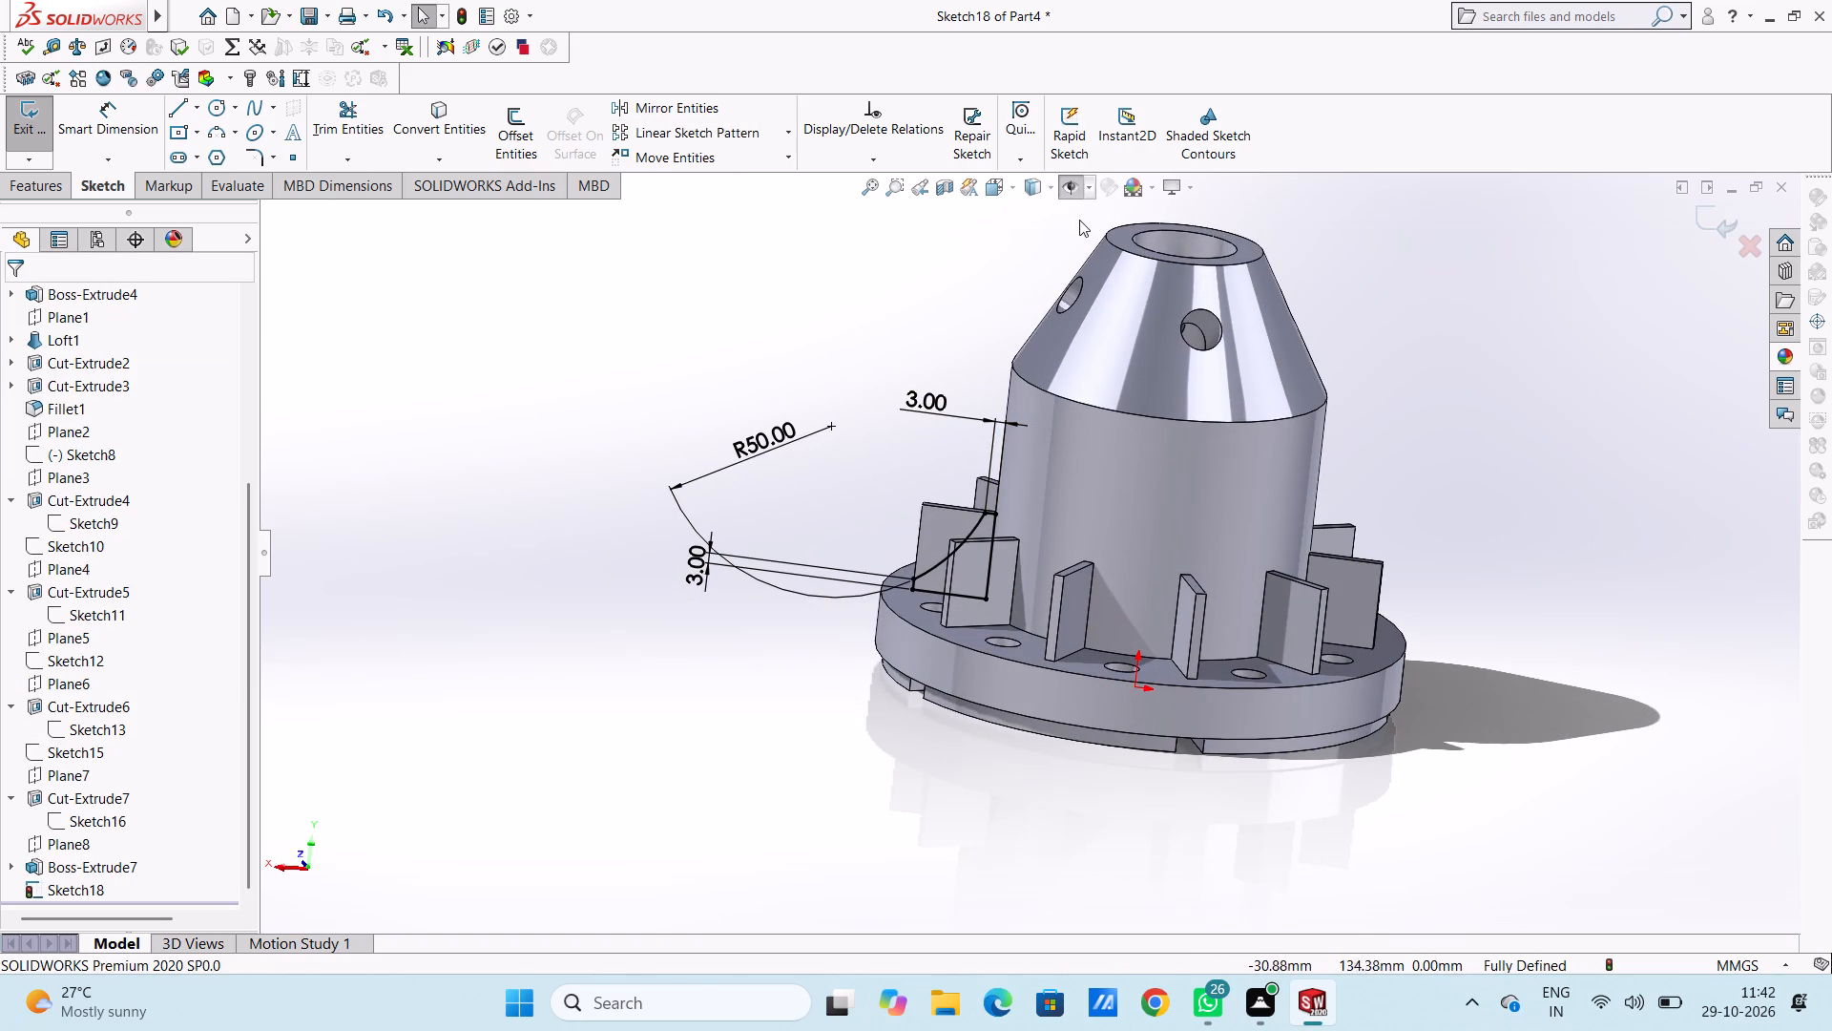
click(1089, 189)
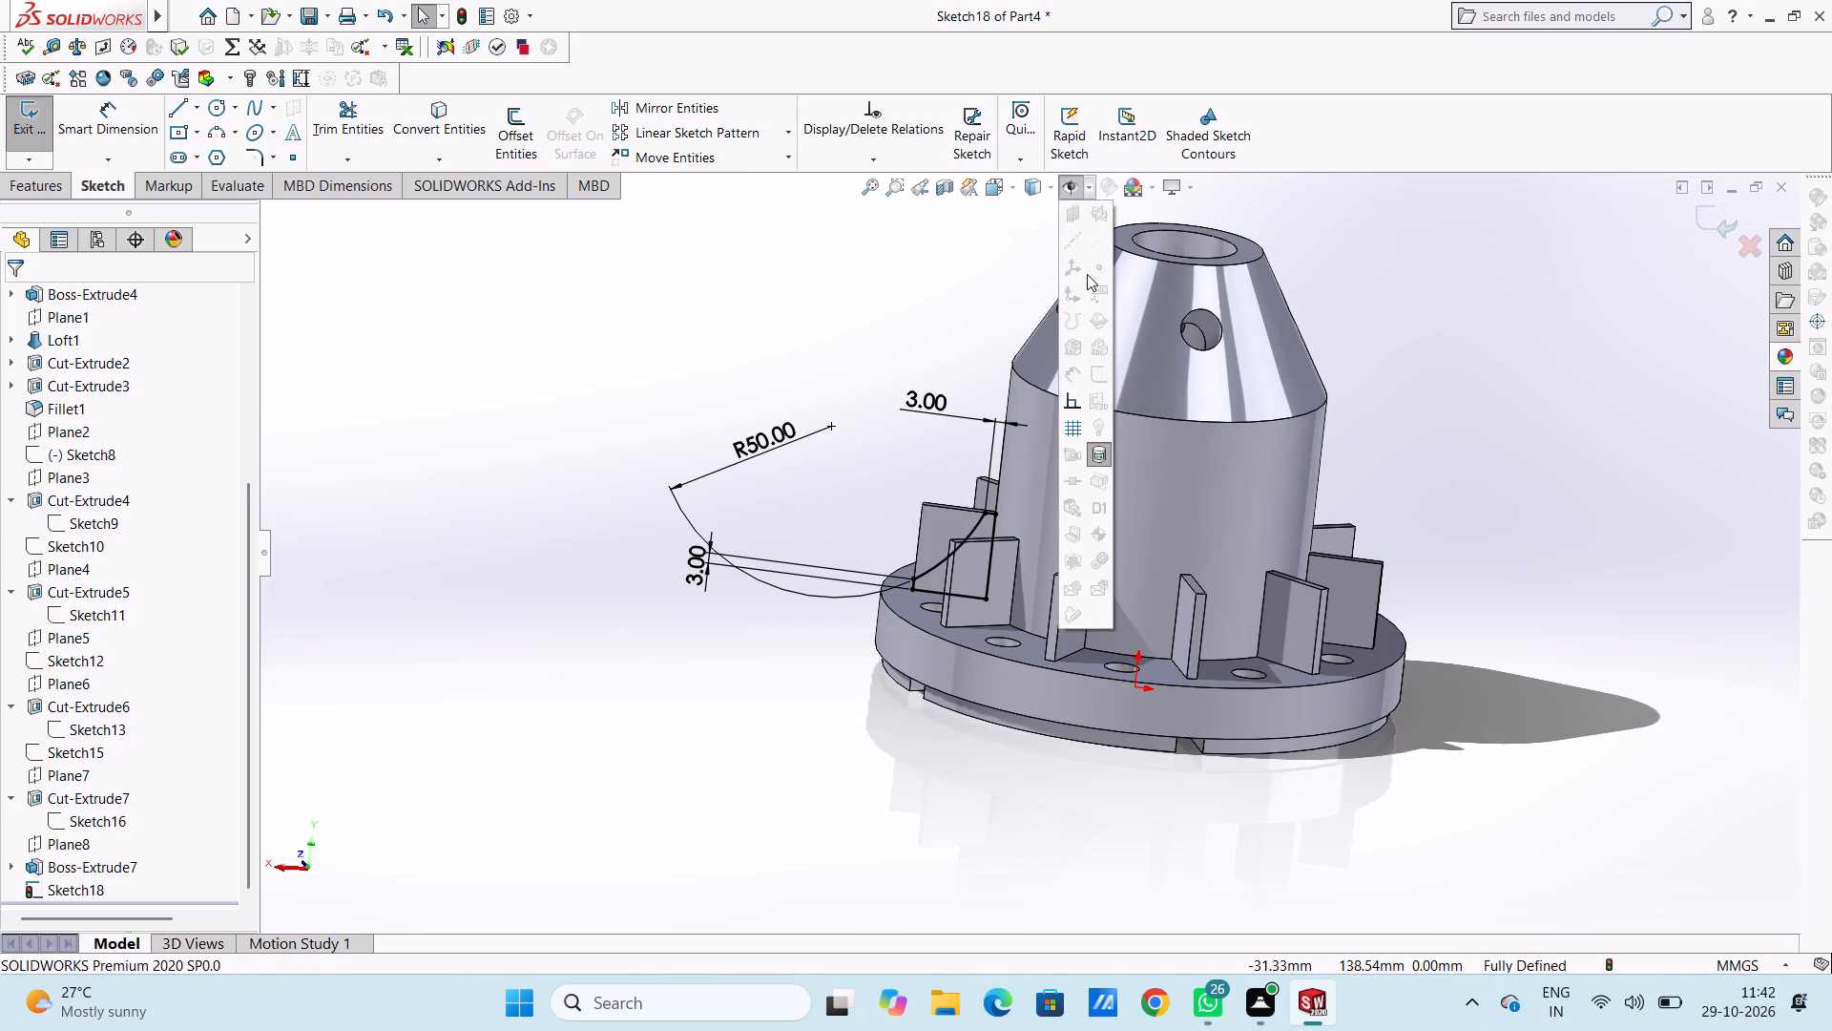
click(909, 286)
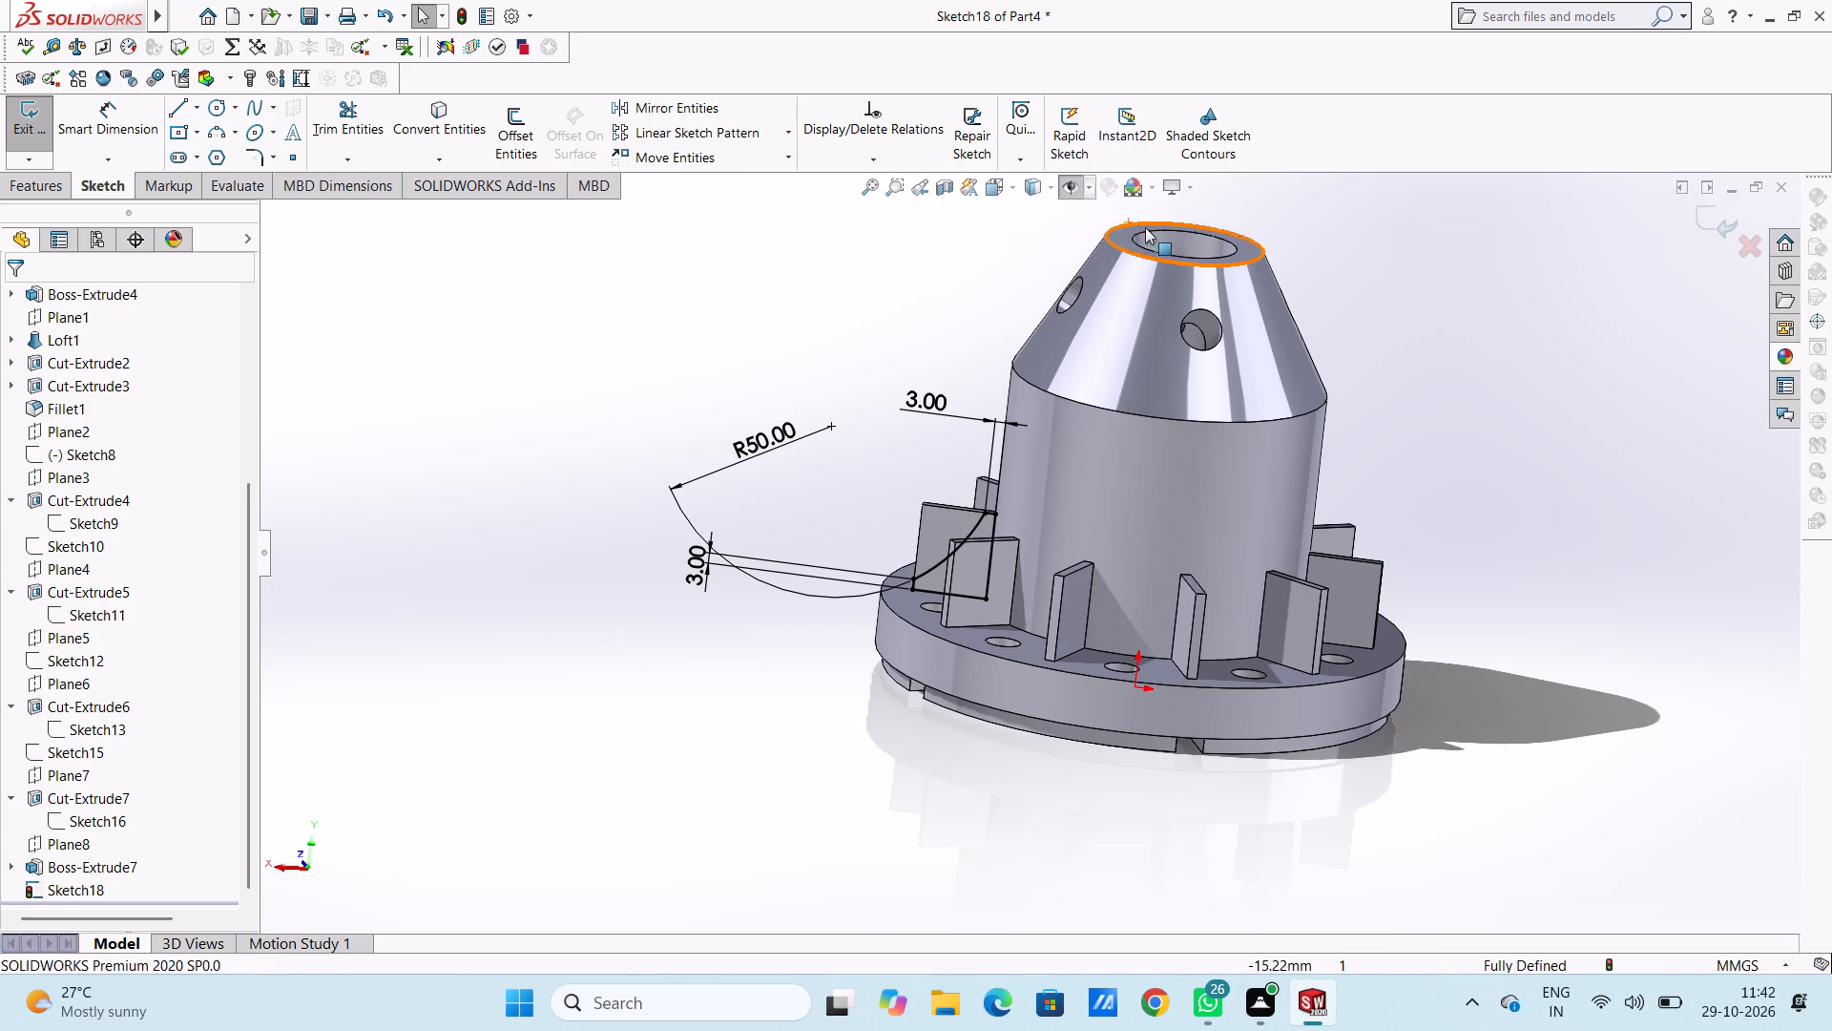
click(1073, 187)
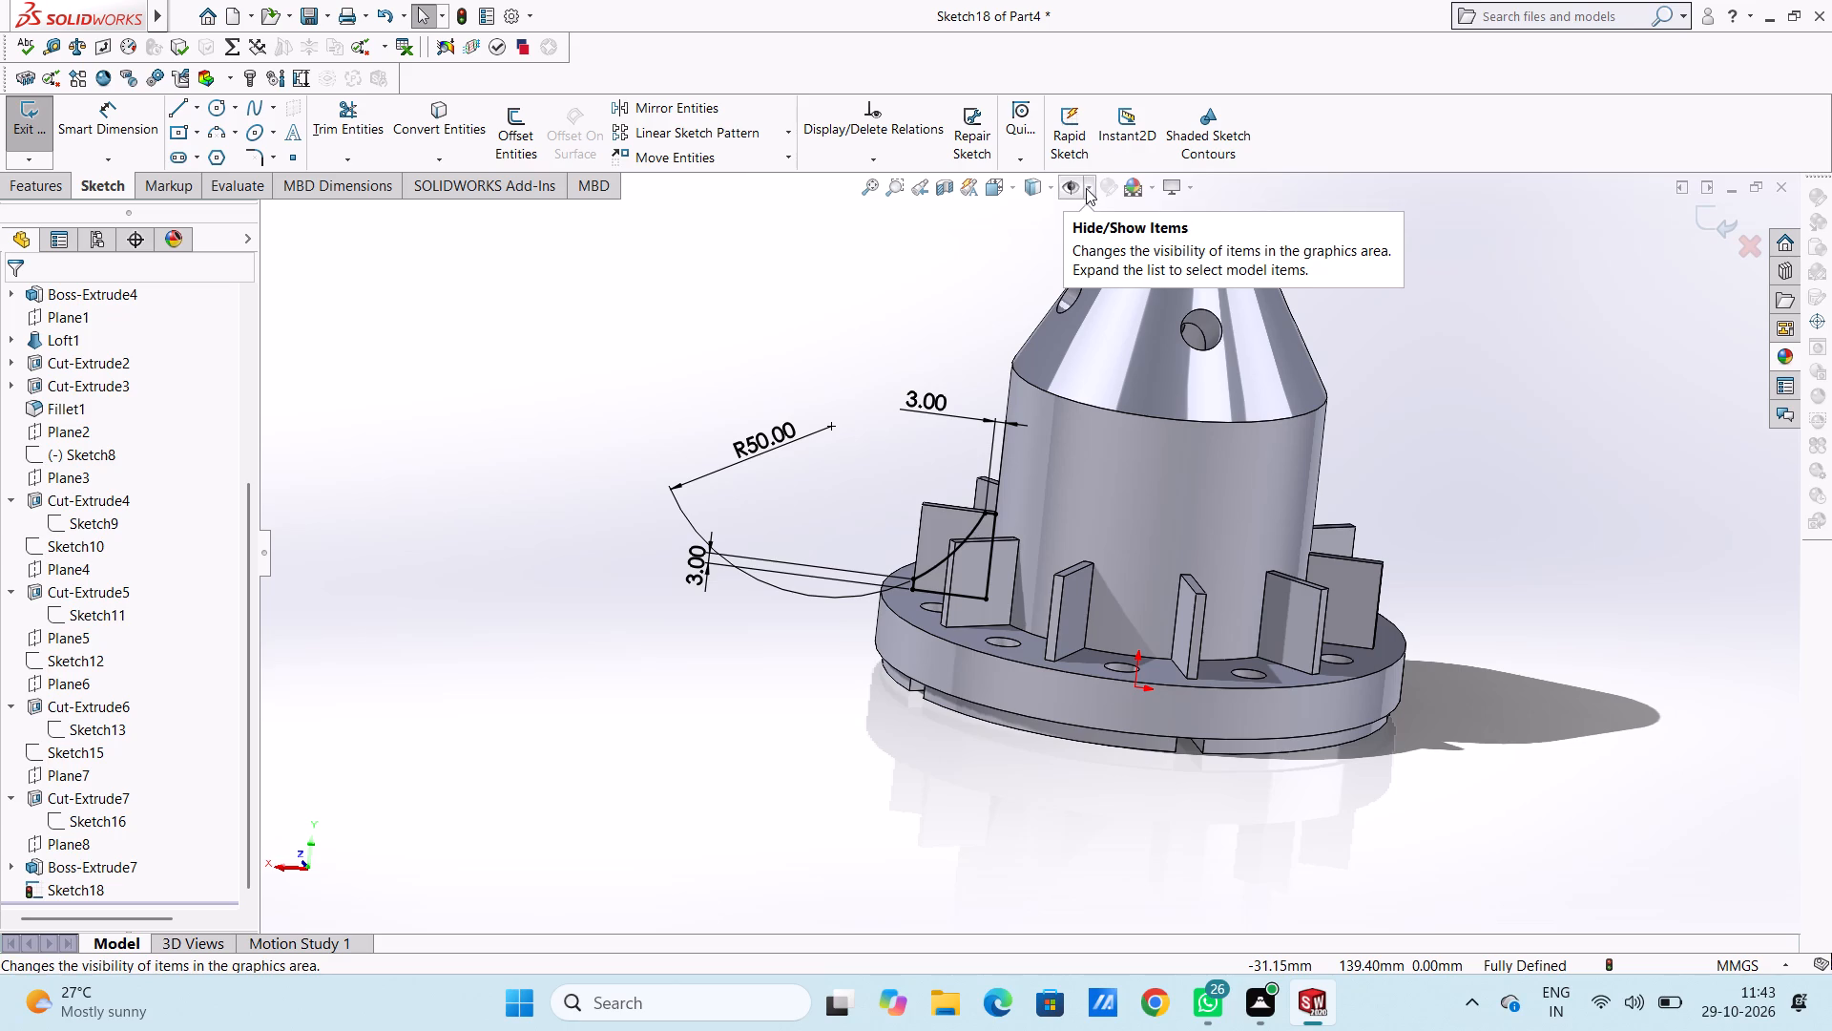
click(1088, 189)
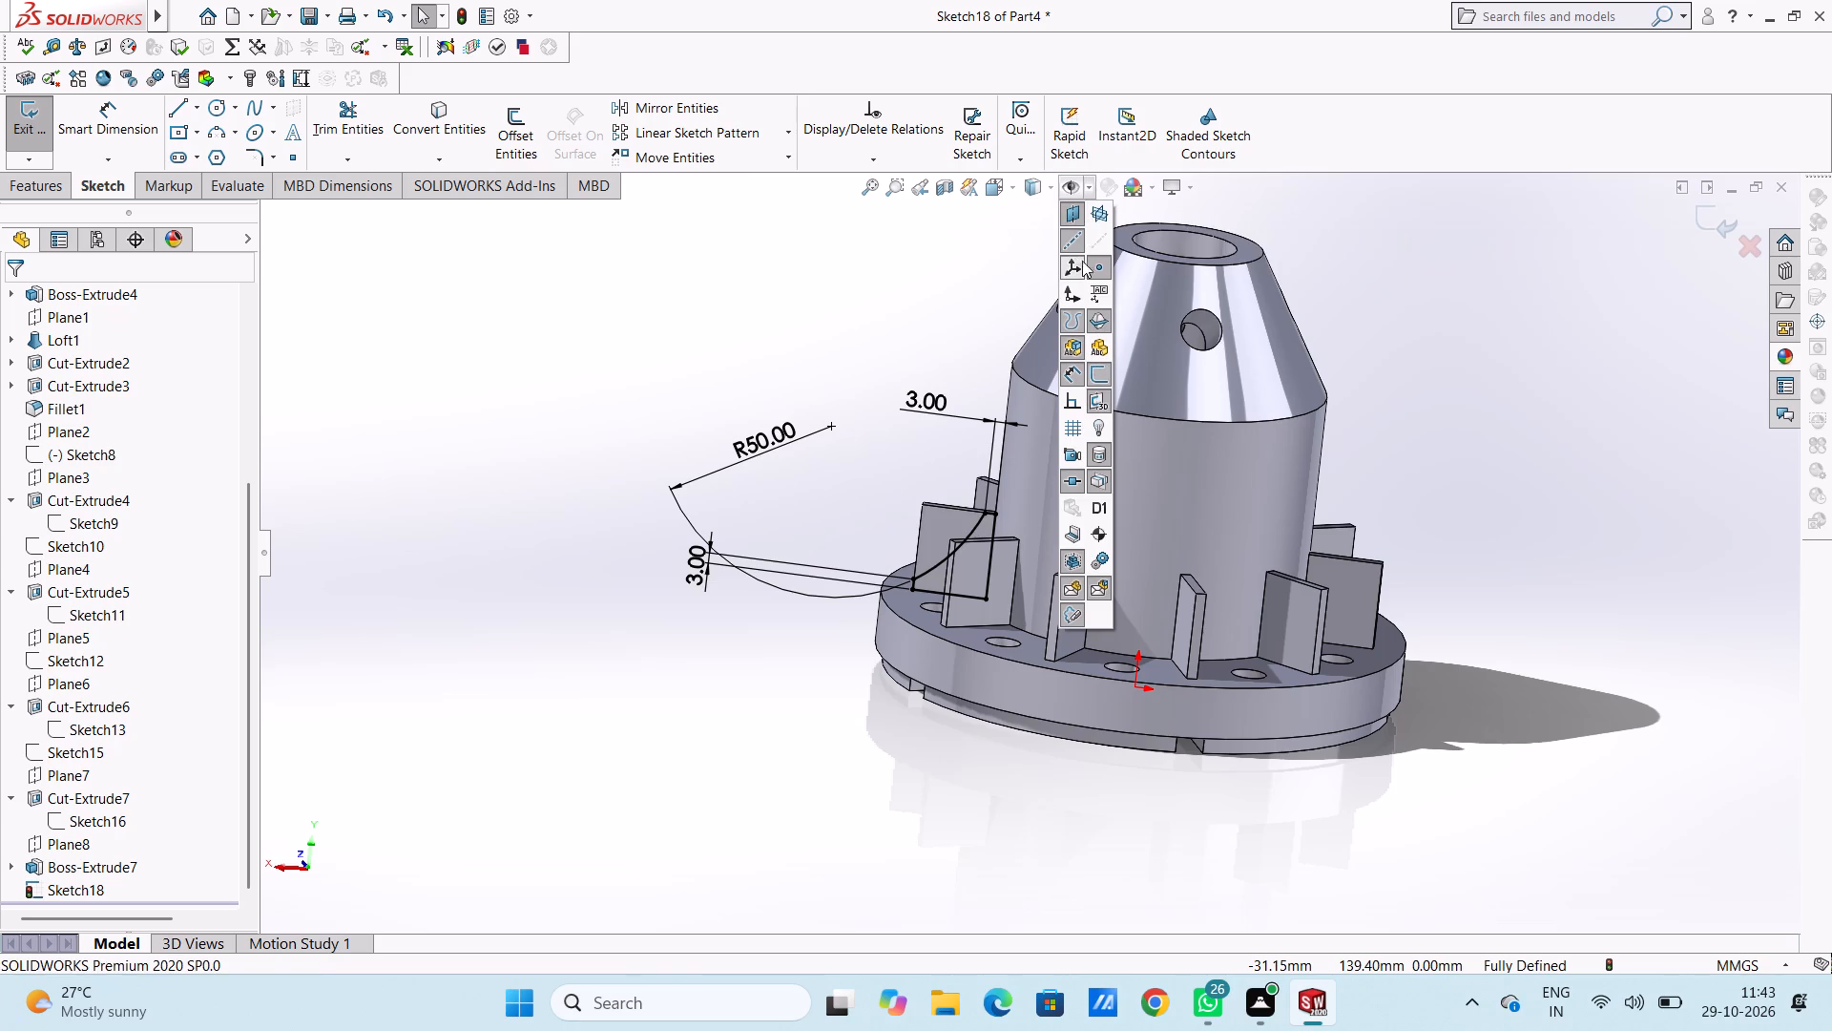
click(1071, 239)
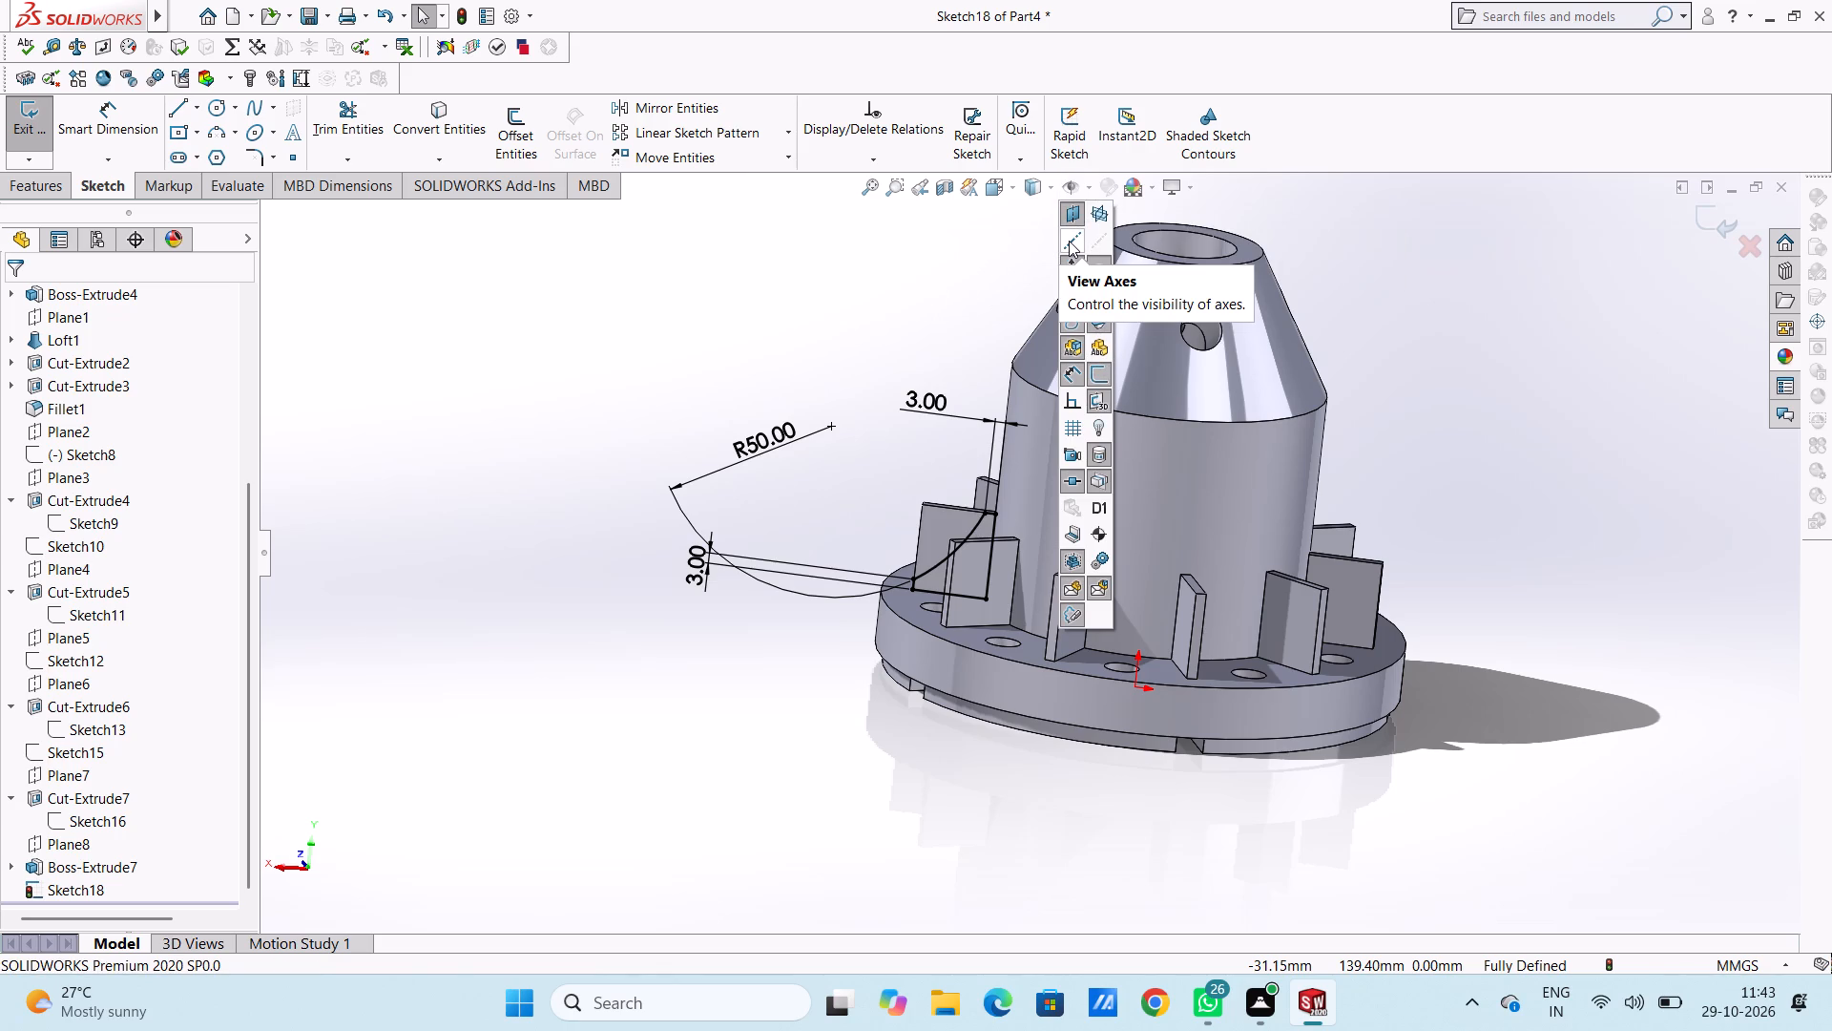
click(1069, 241)
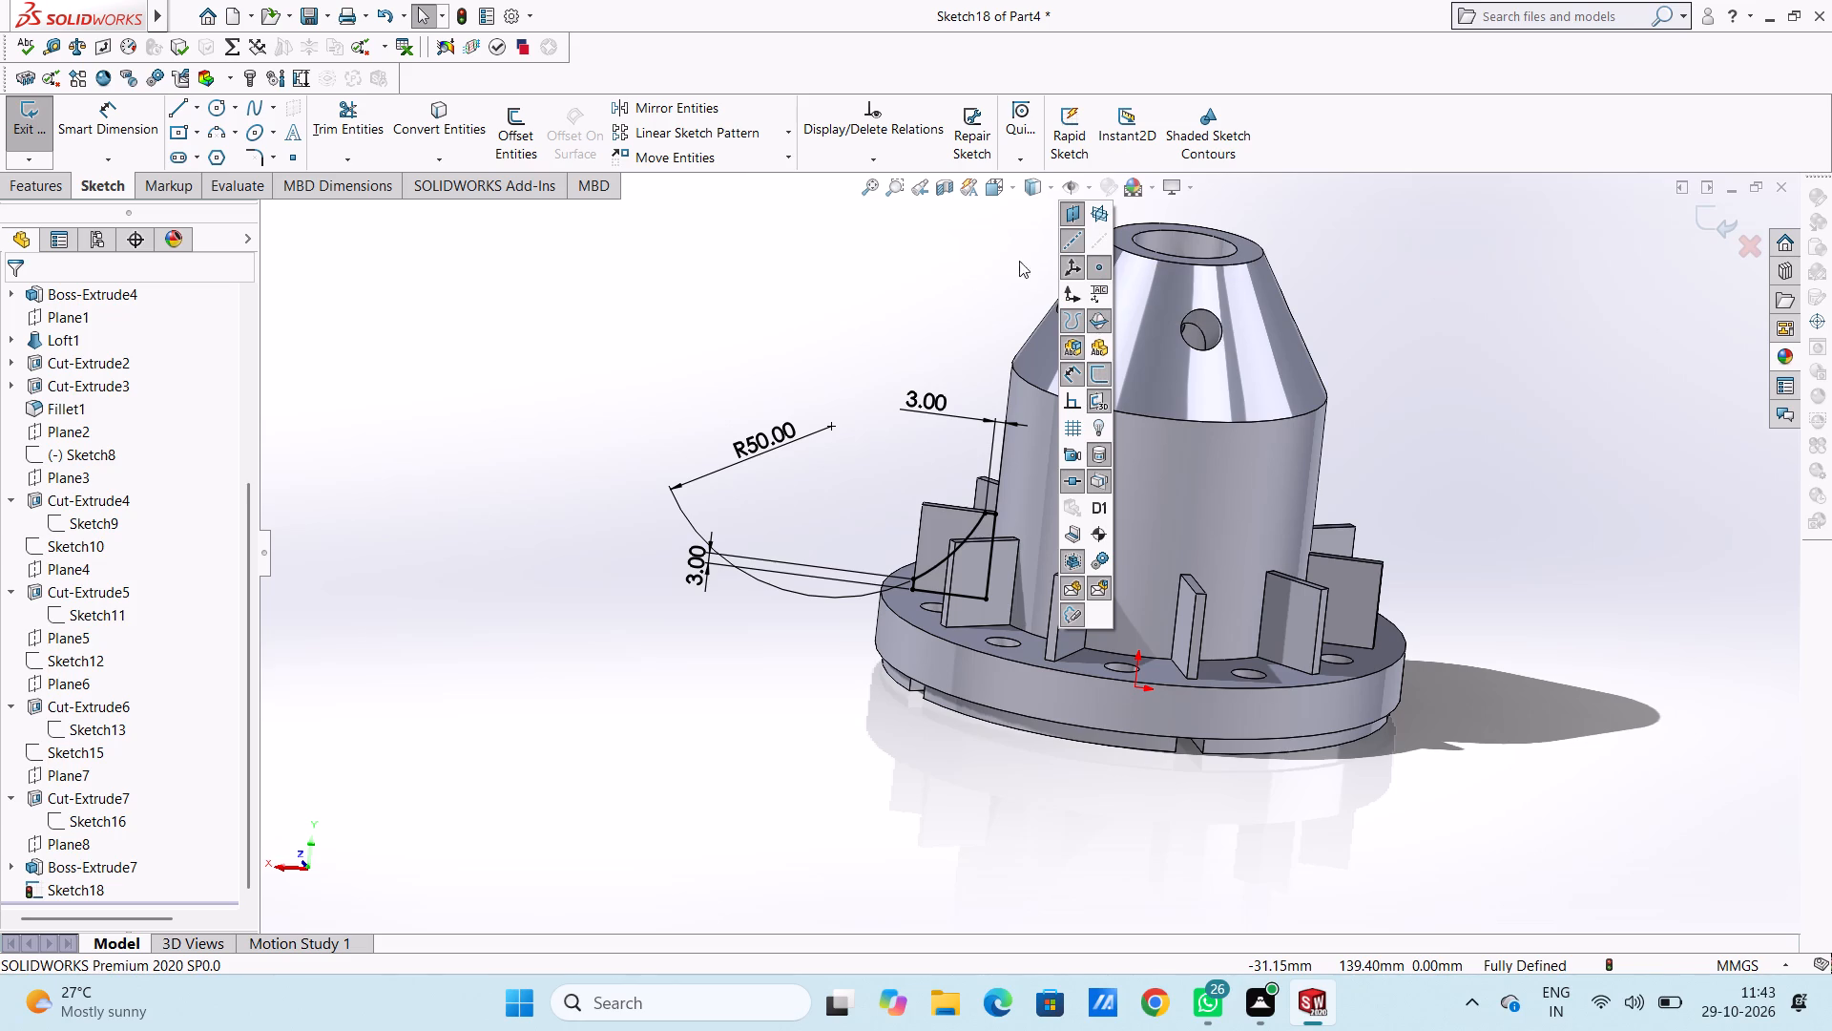
click(1072, 234)
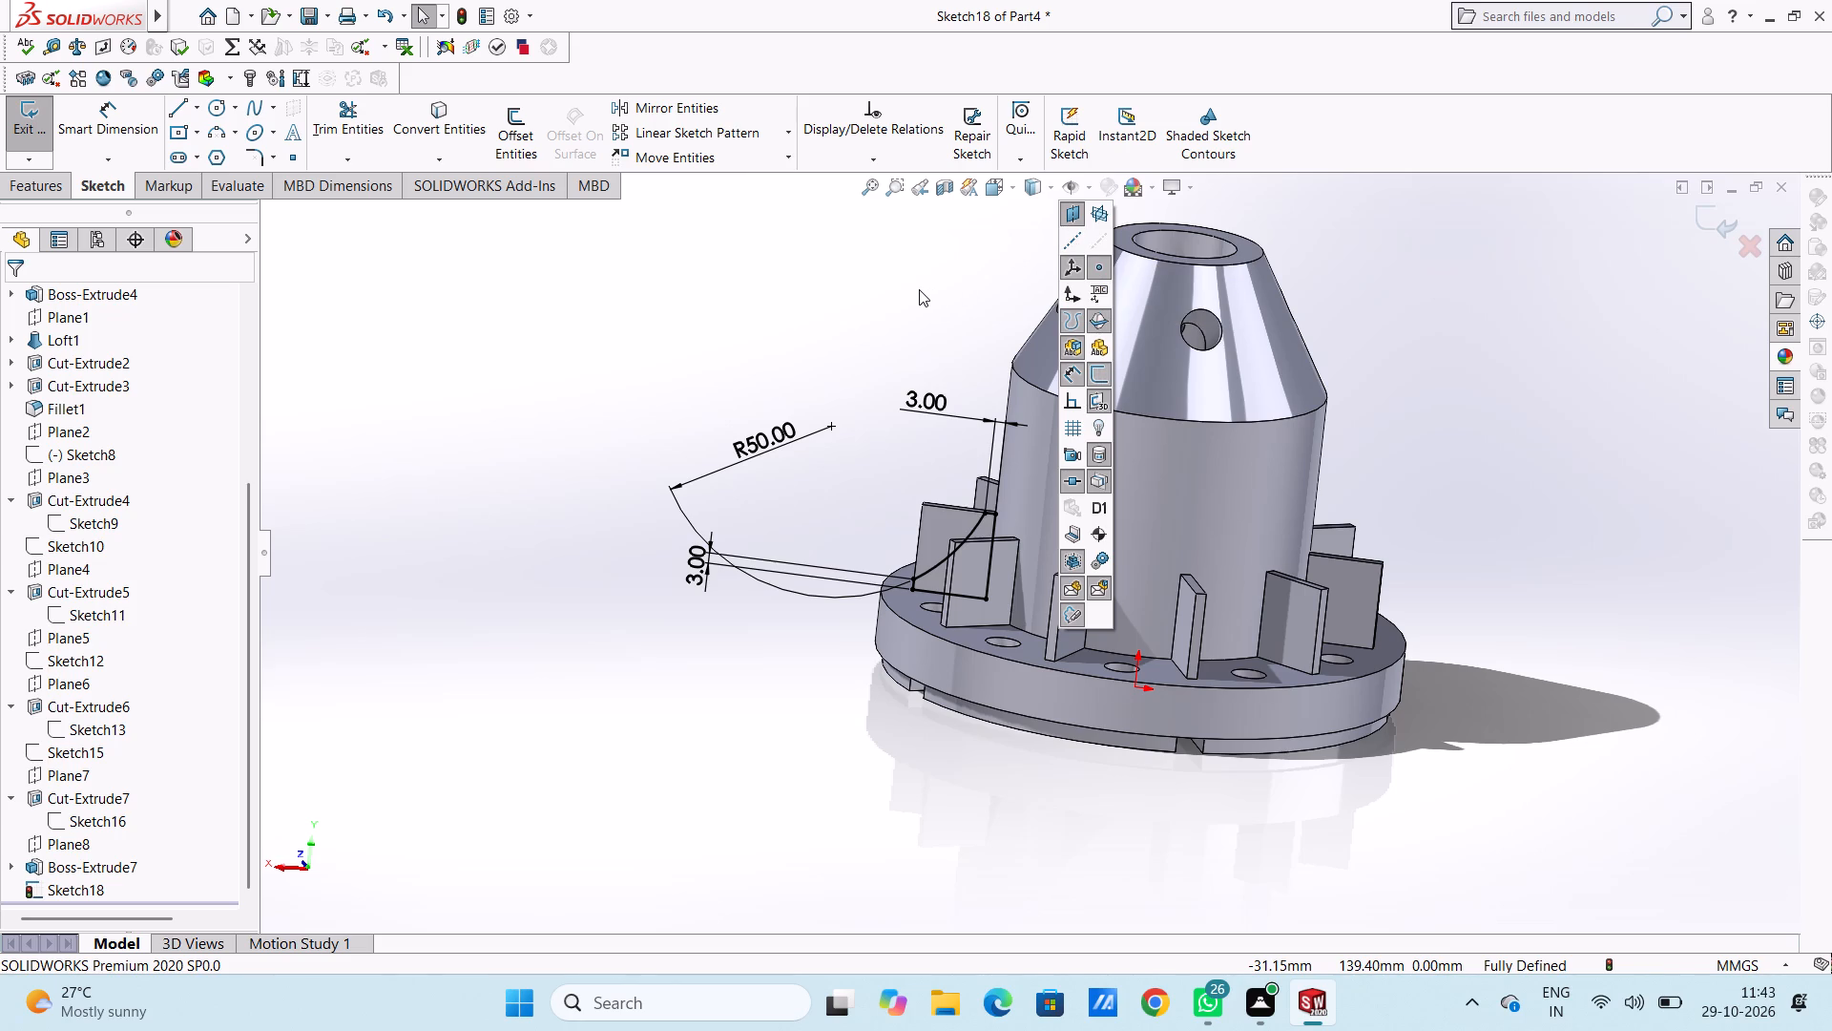
click(919, 289)
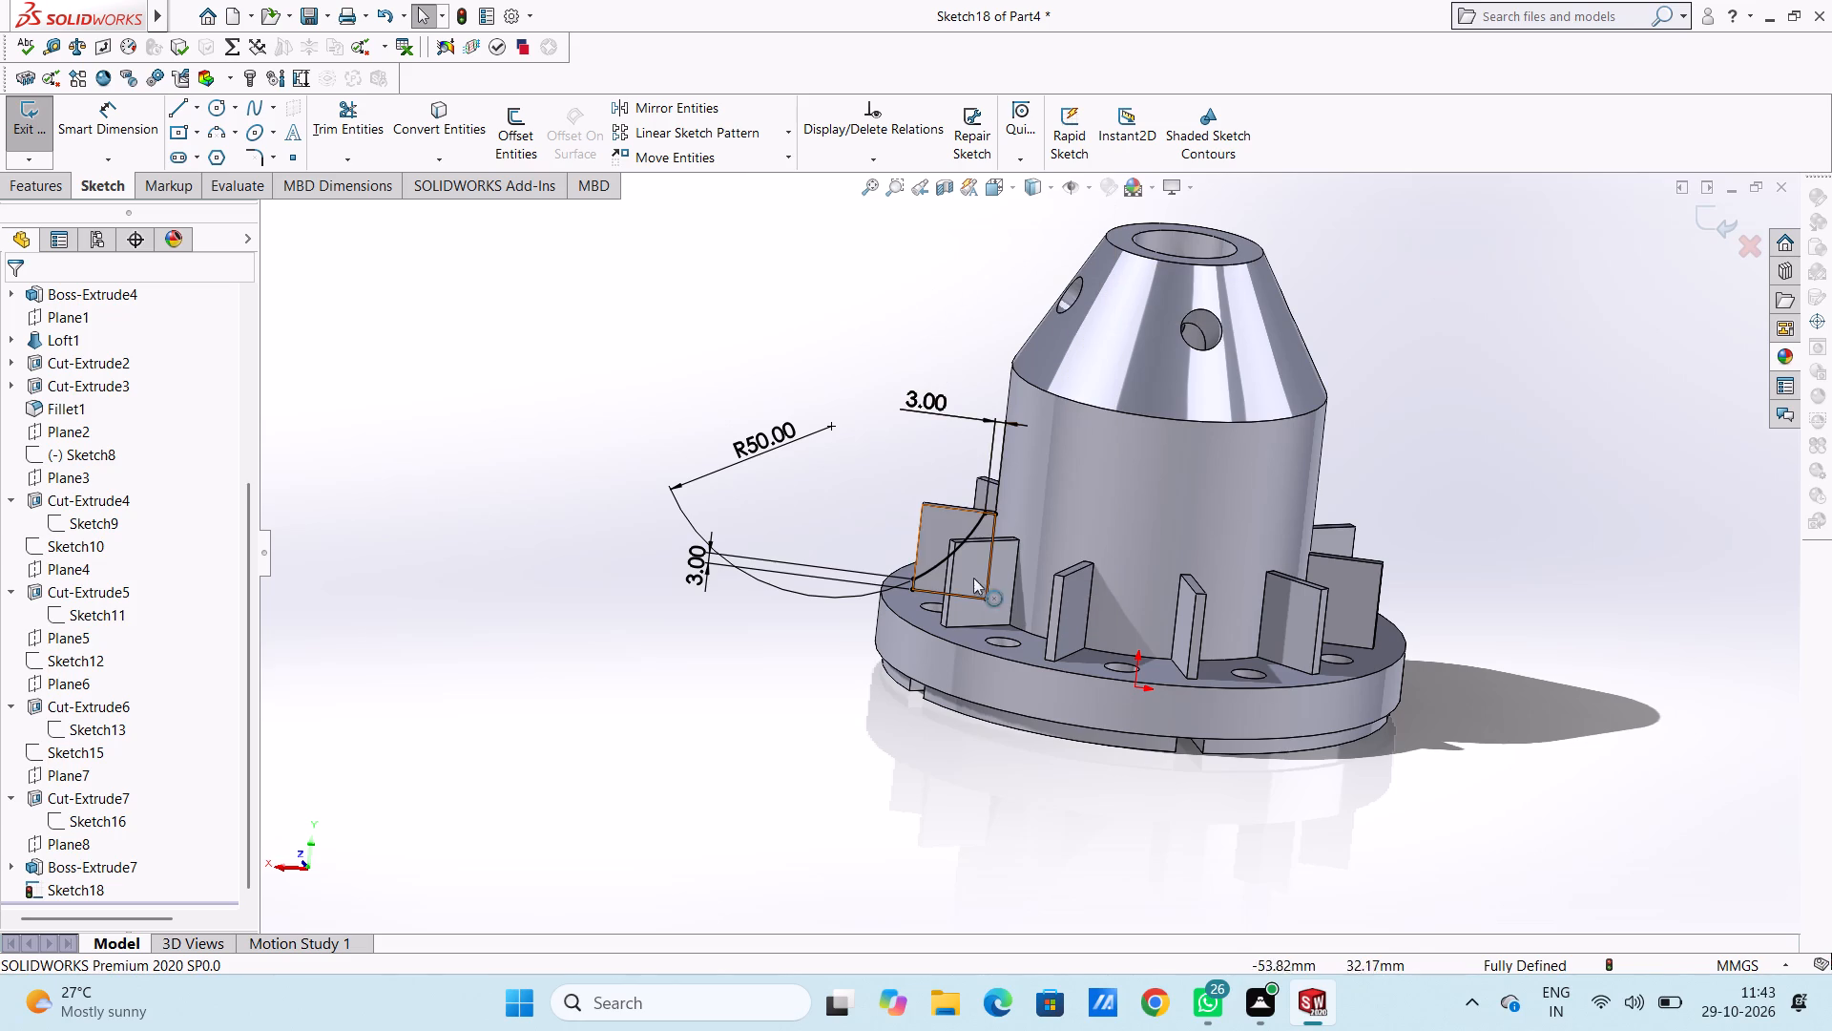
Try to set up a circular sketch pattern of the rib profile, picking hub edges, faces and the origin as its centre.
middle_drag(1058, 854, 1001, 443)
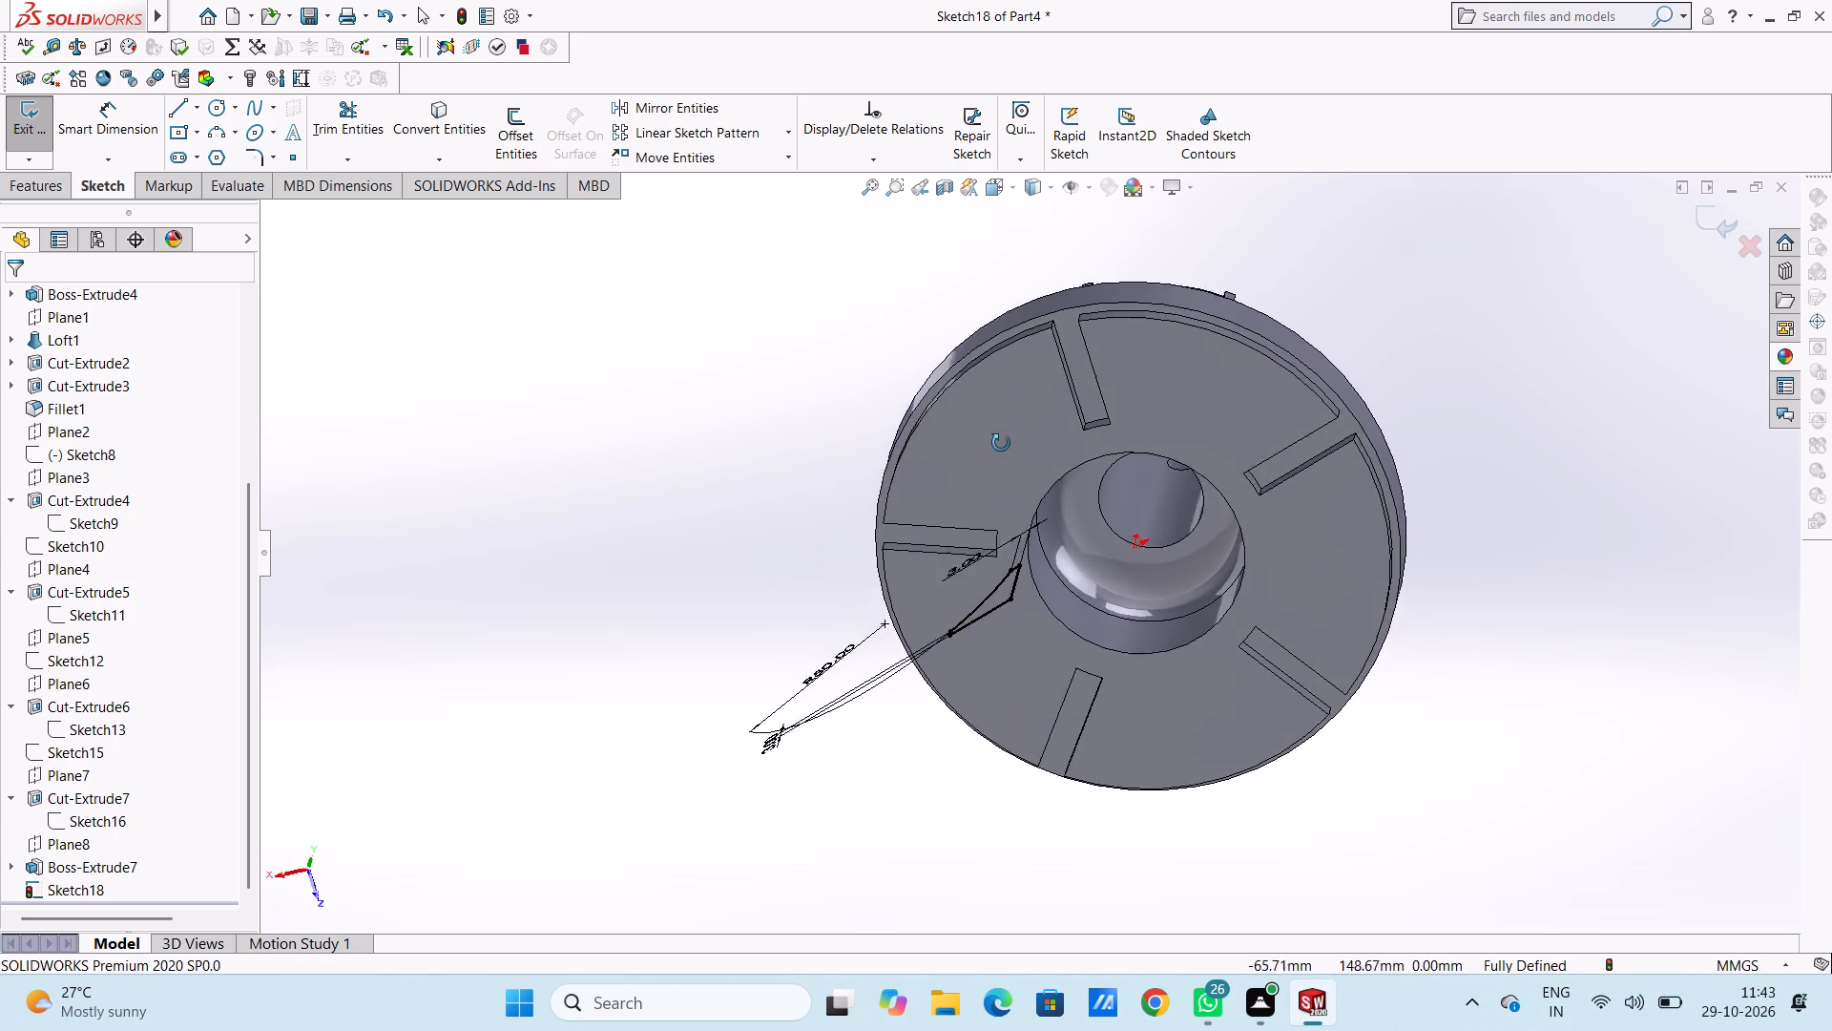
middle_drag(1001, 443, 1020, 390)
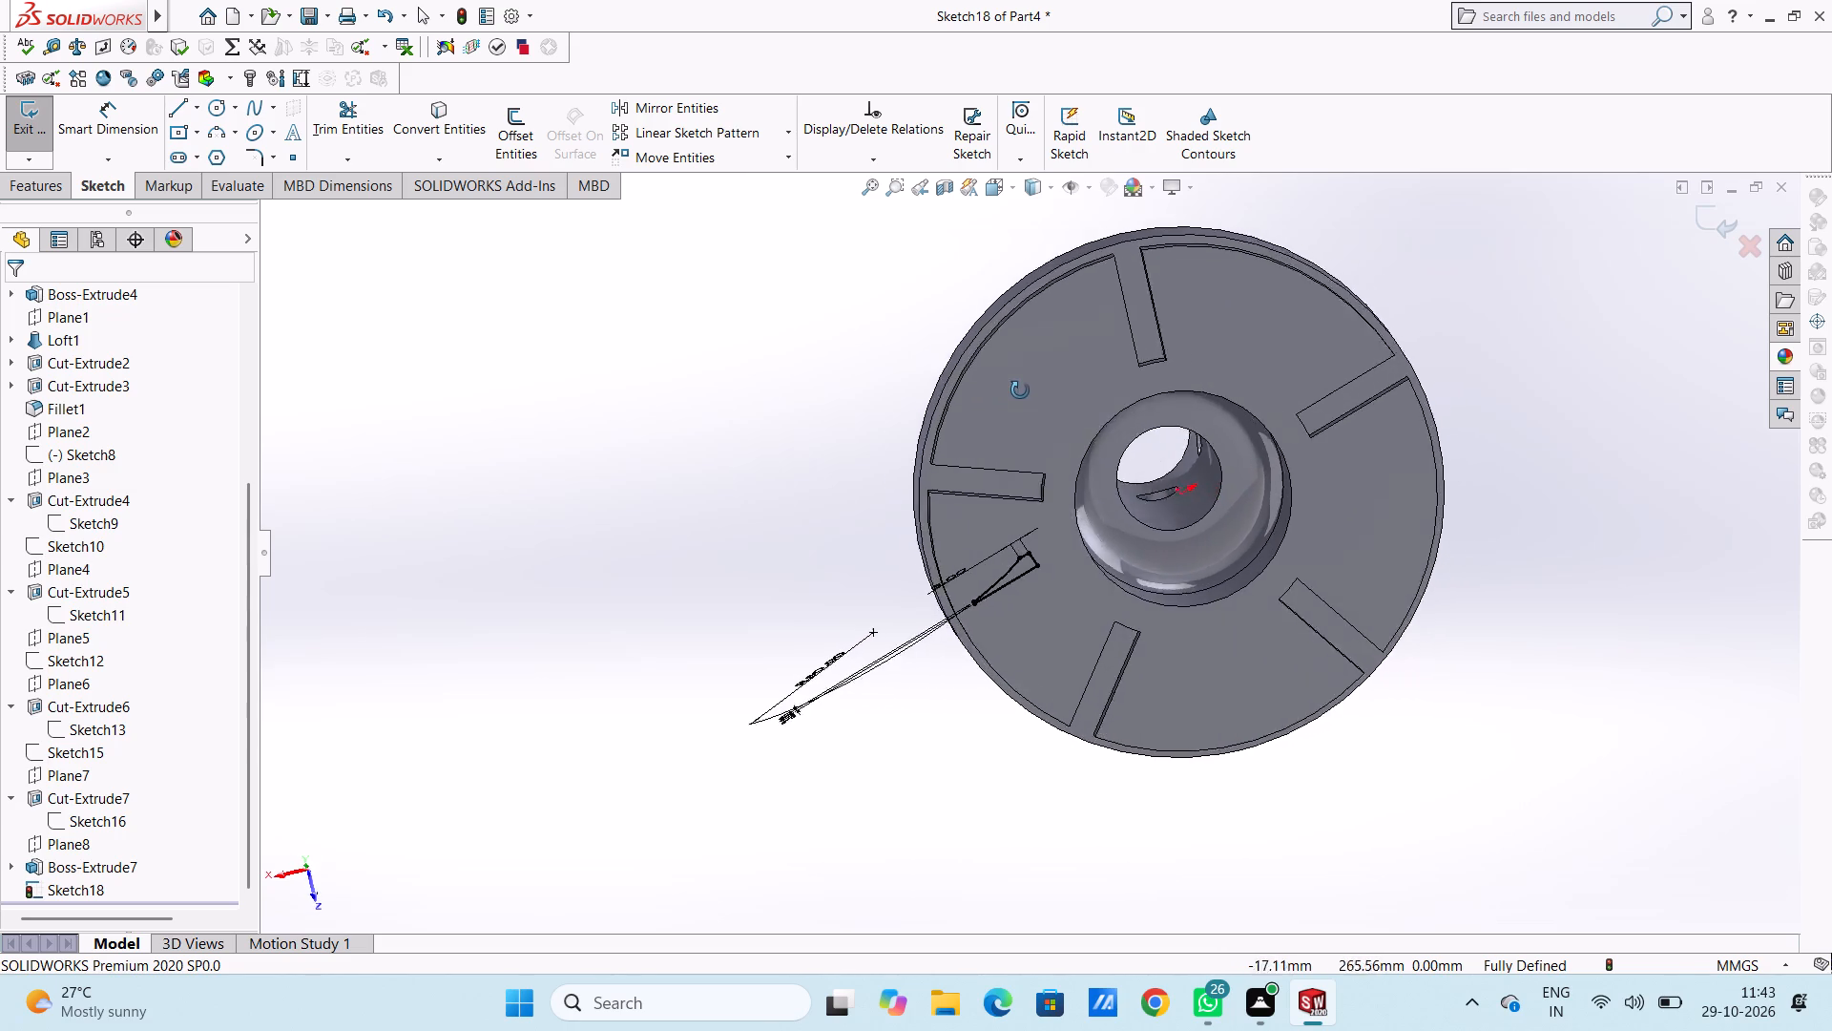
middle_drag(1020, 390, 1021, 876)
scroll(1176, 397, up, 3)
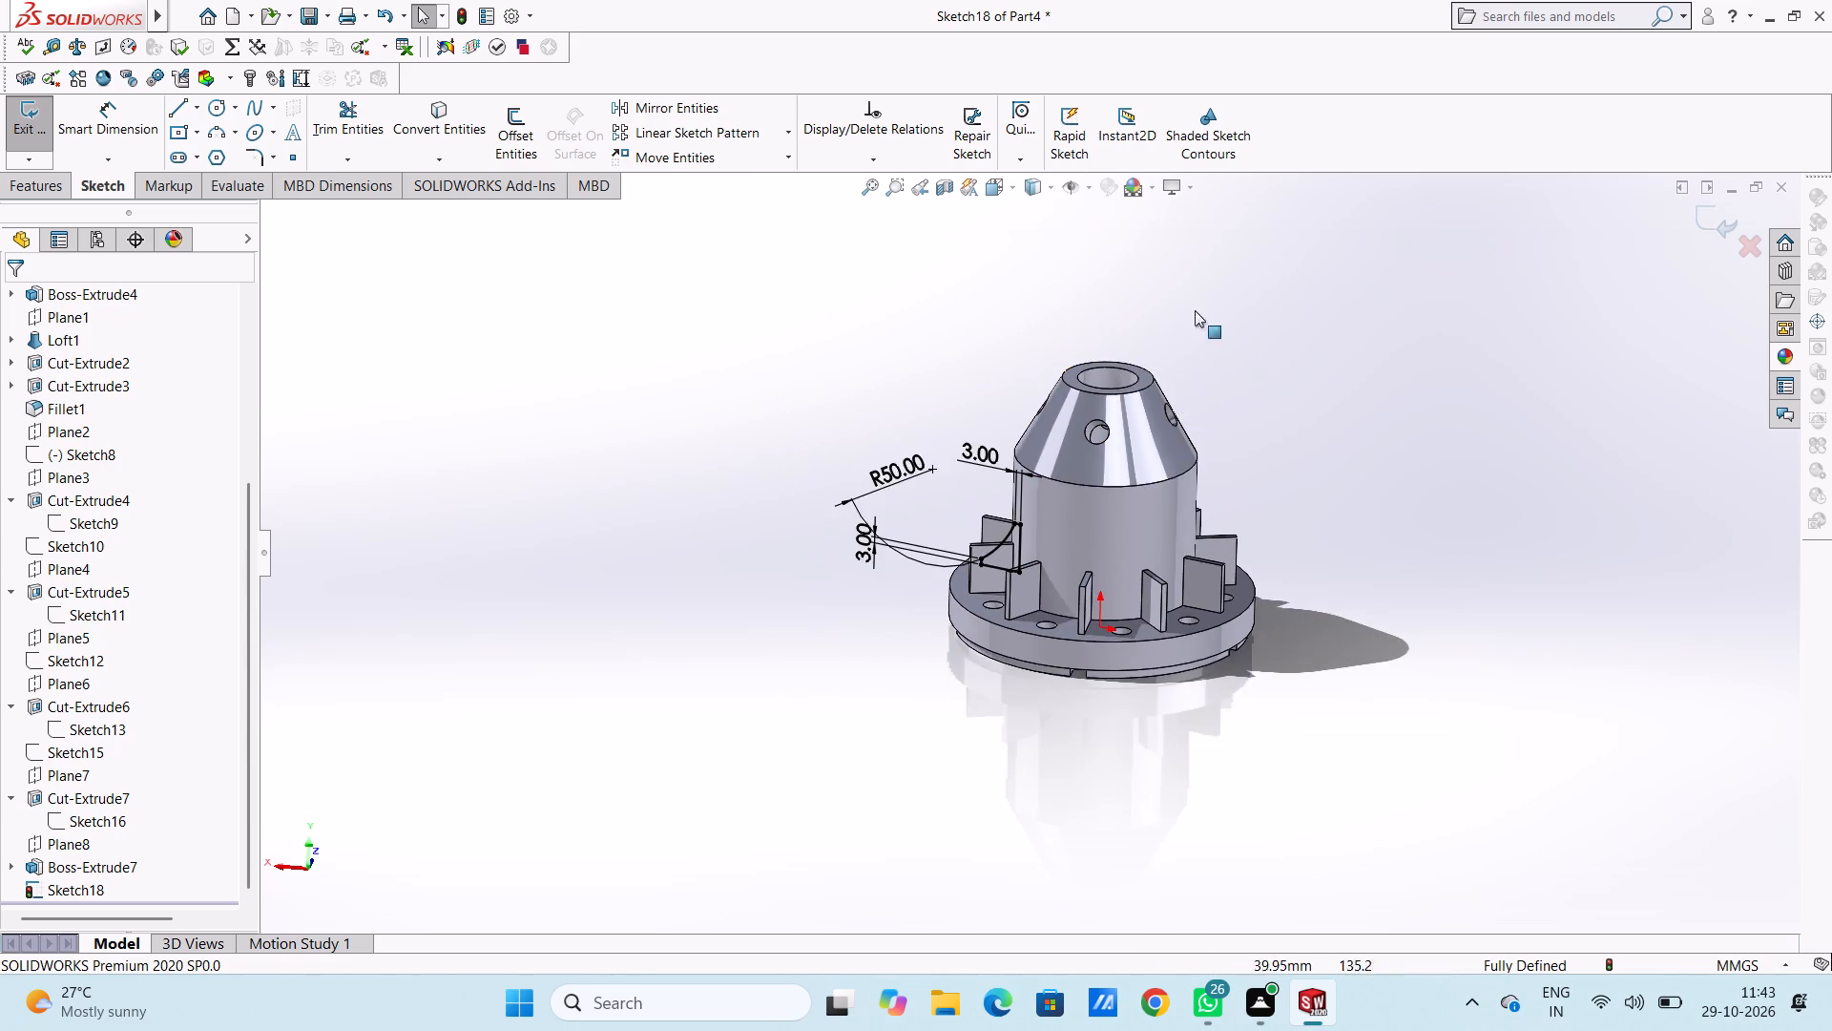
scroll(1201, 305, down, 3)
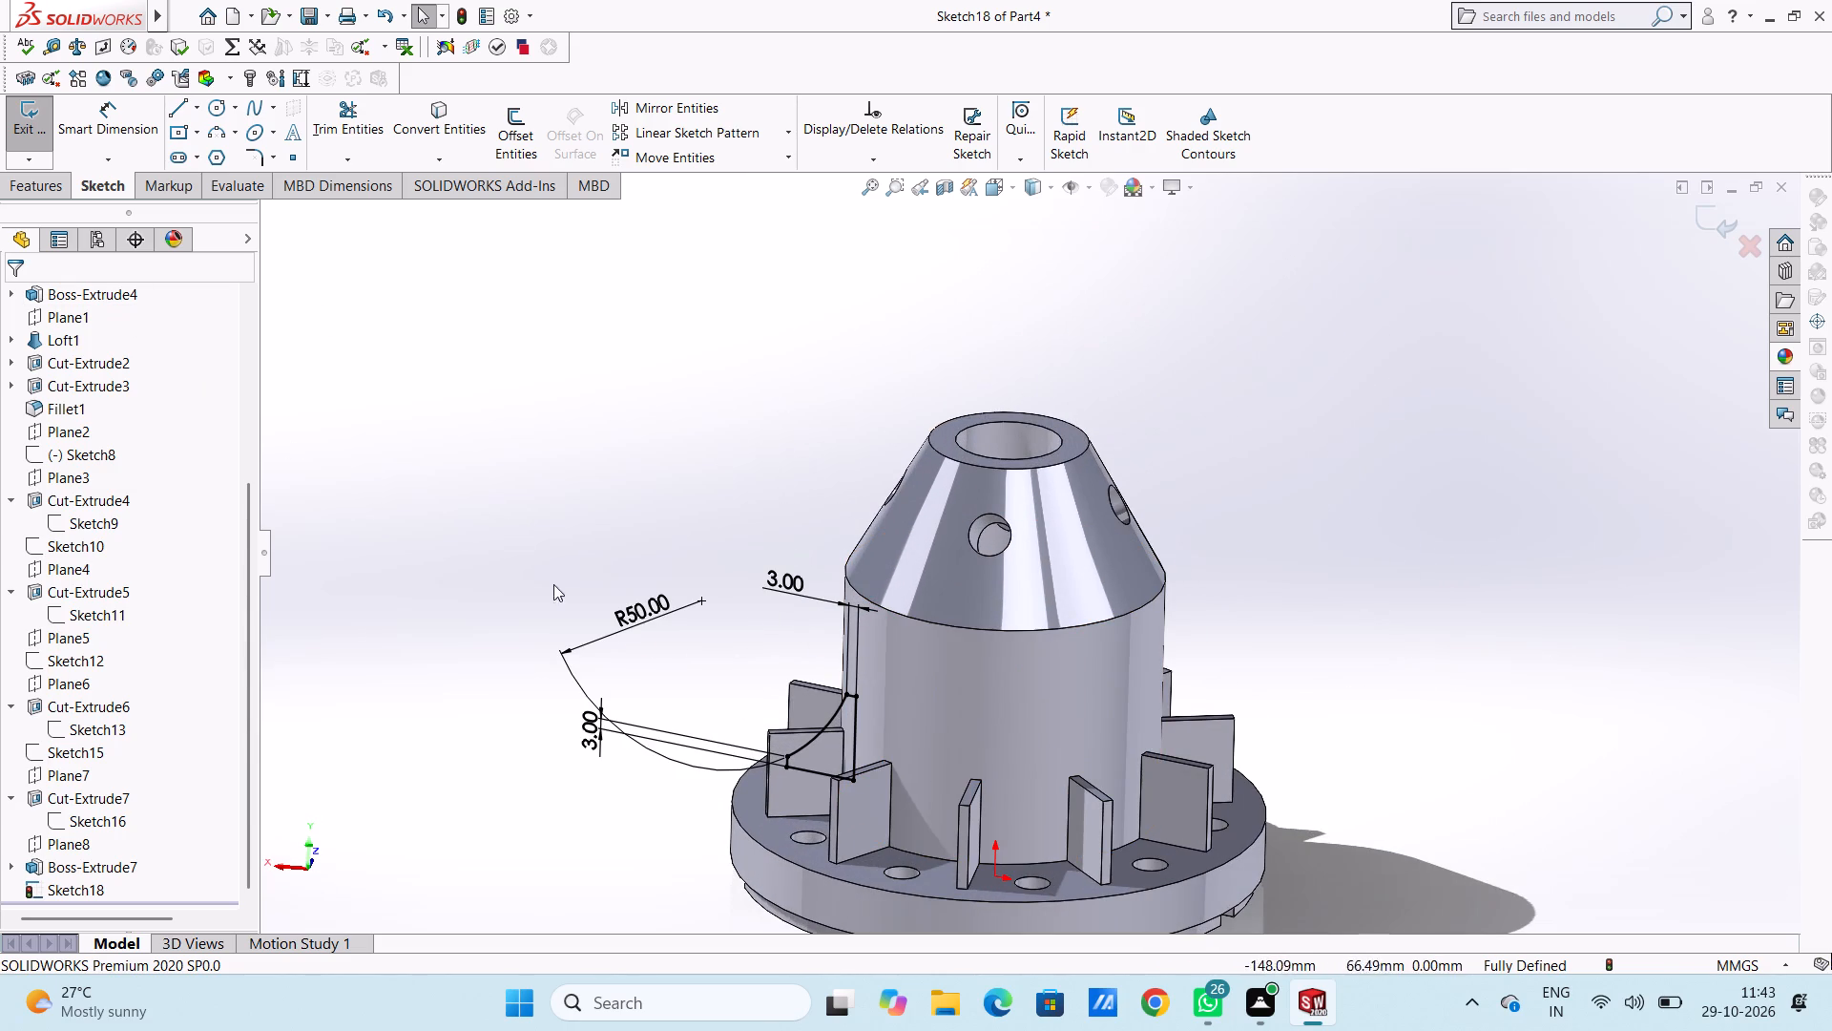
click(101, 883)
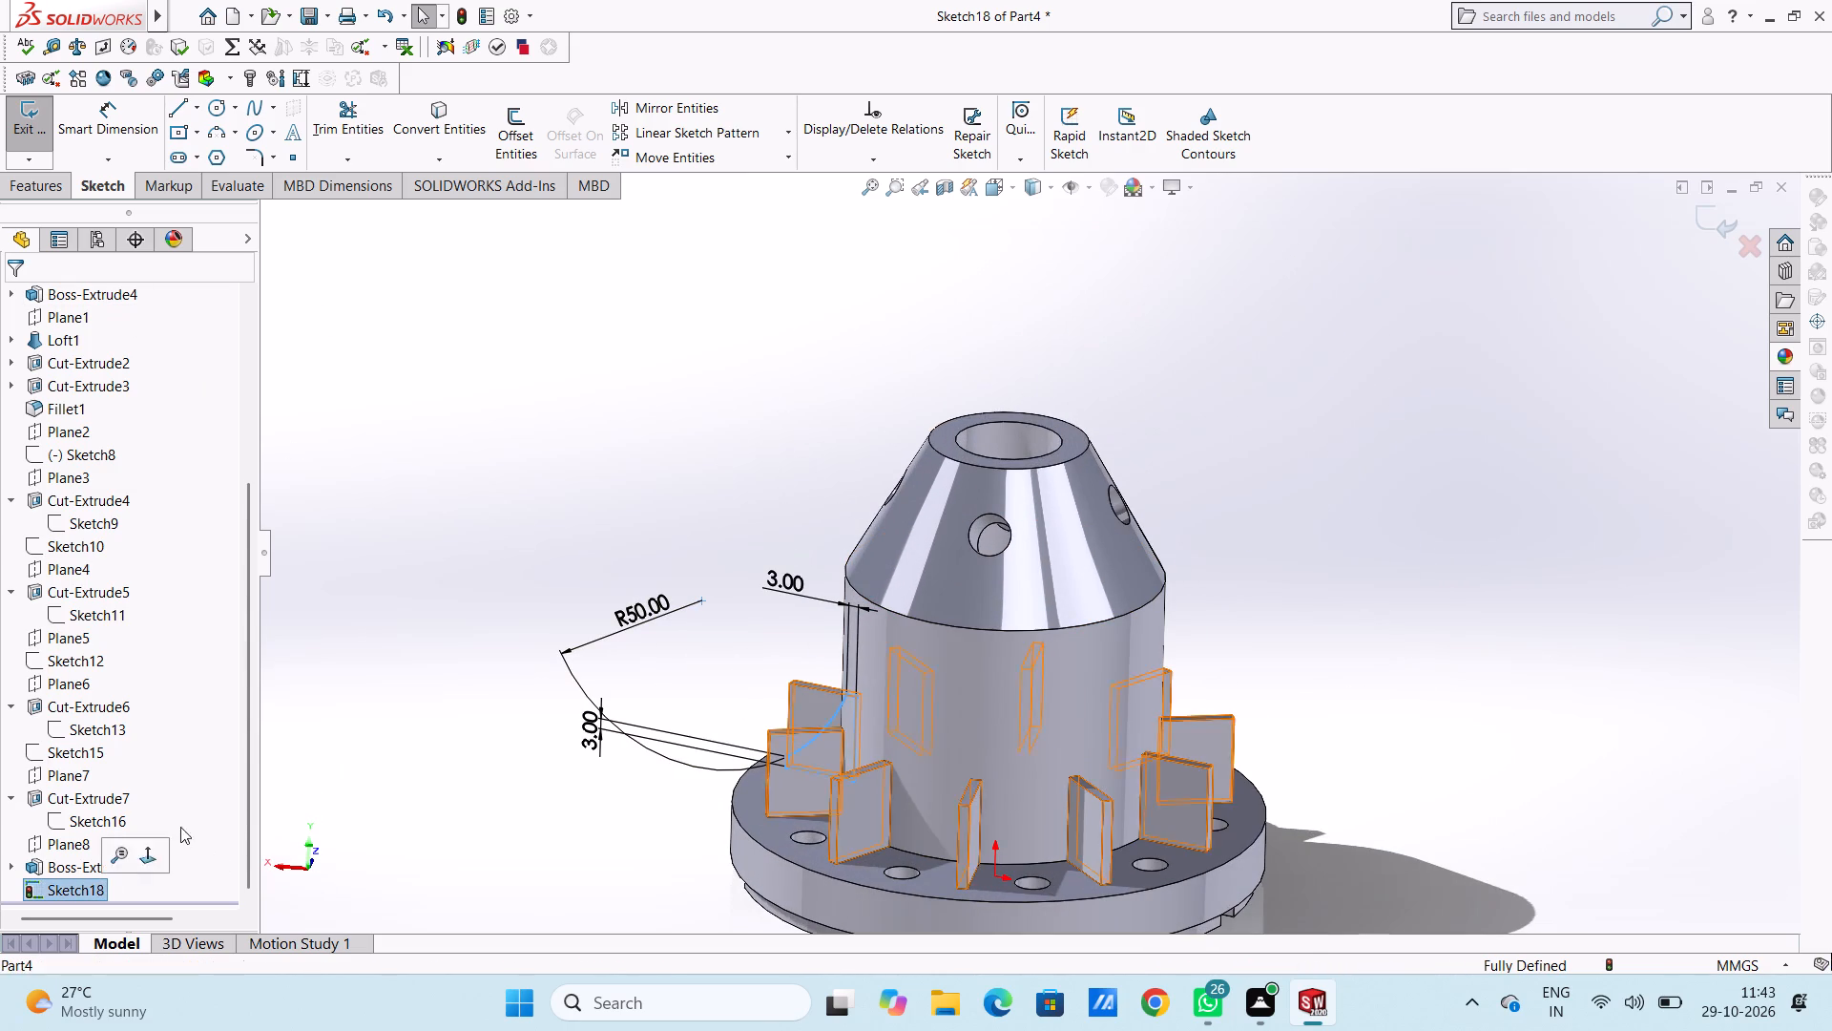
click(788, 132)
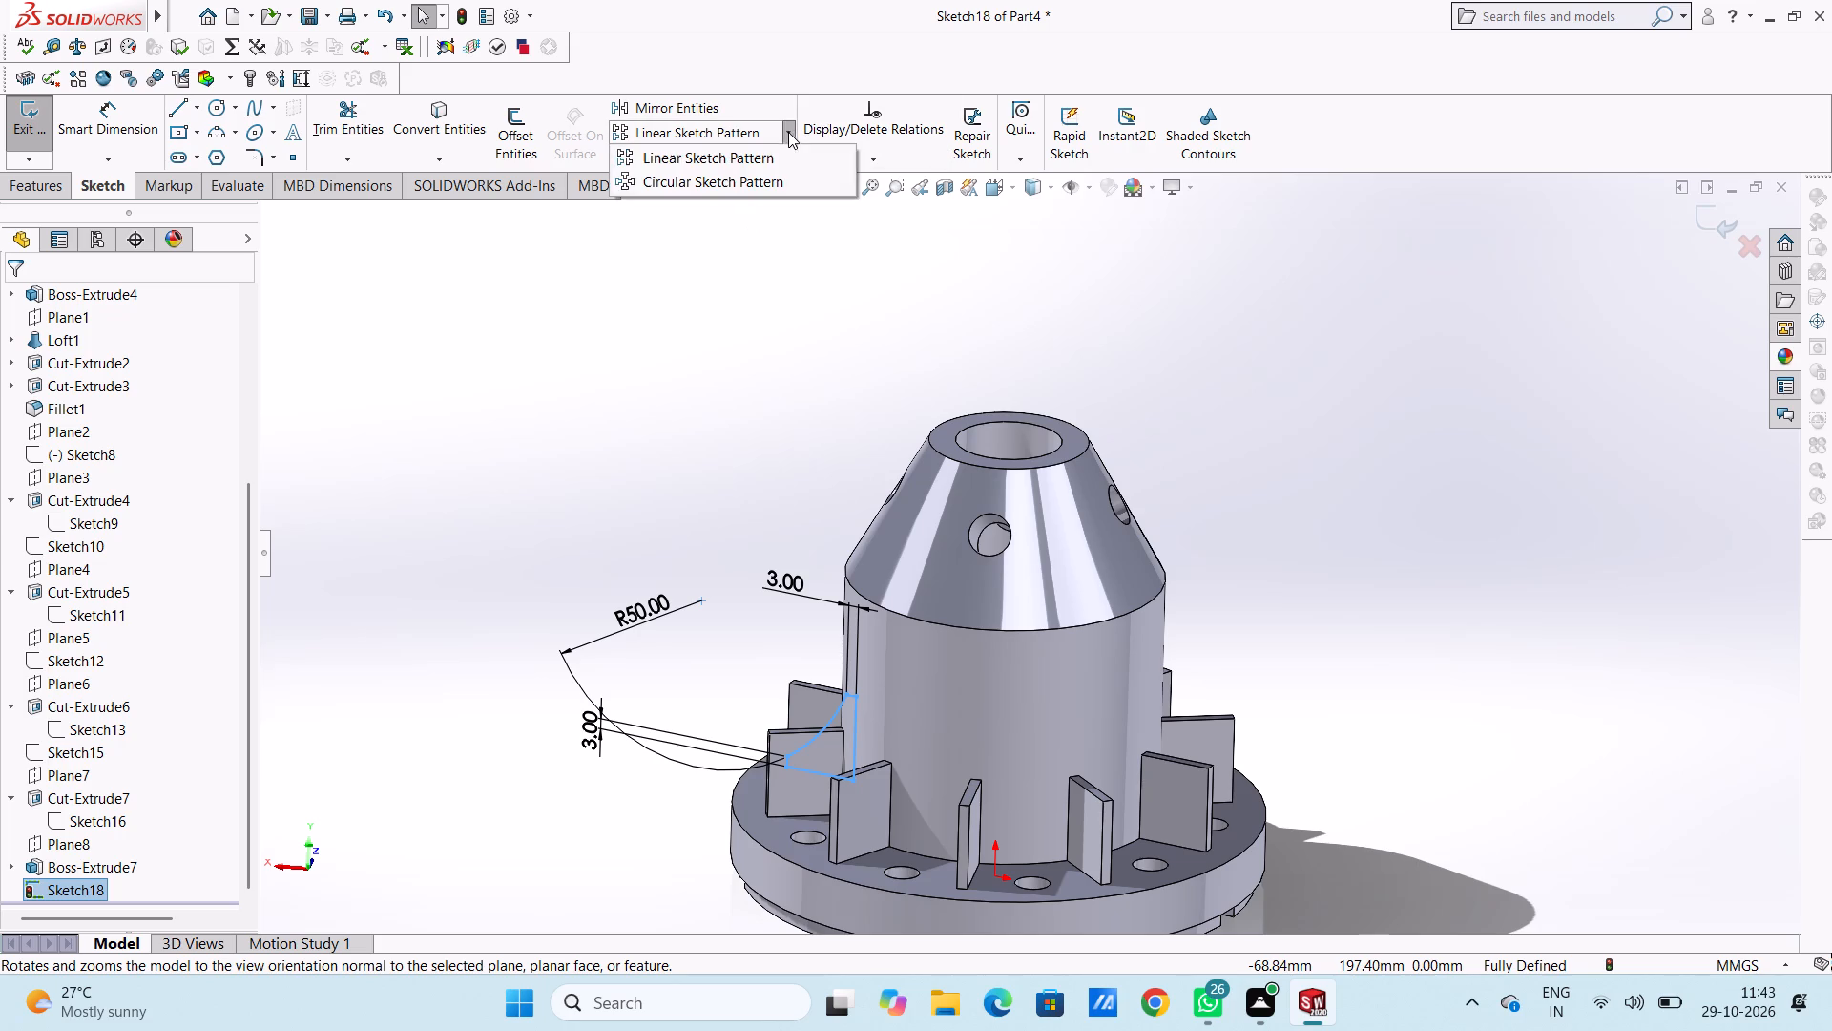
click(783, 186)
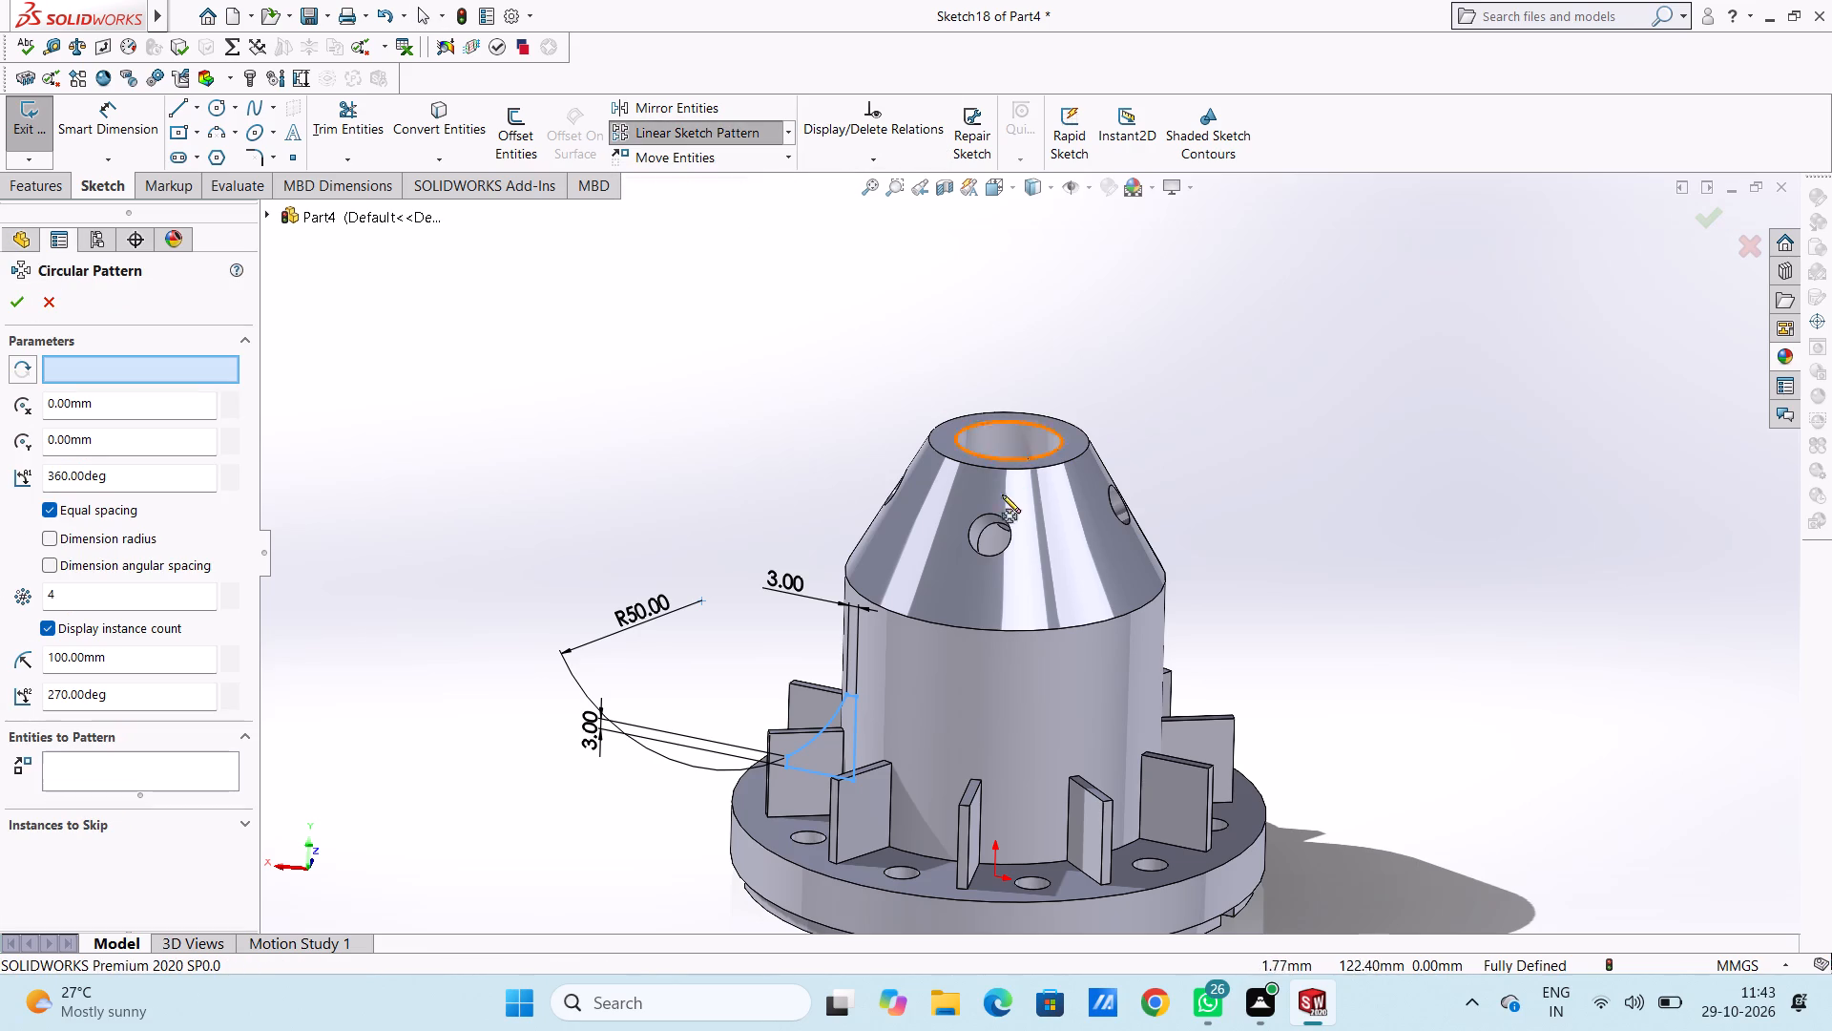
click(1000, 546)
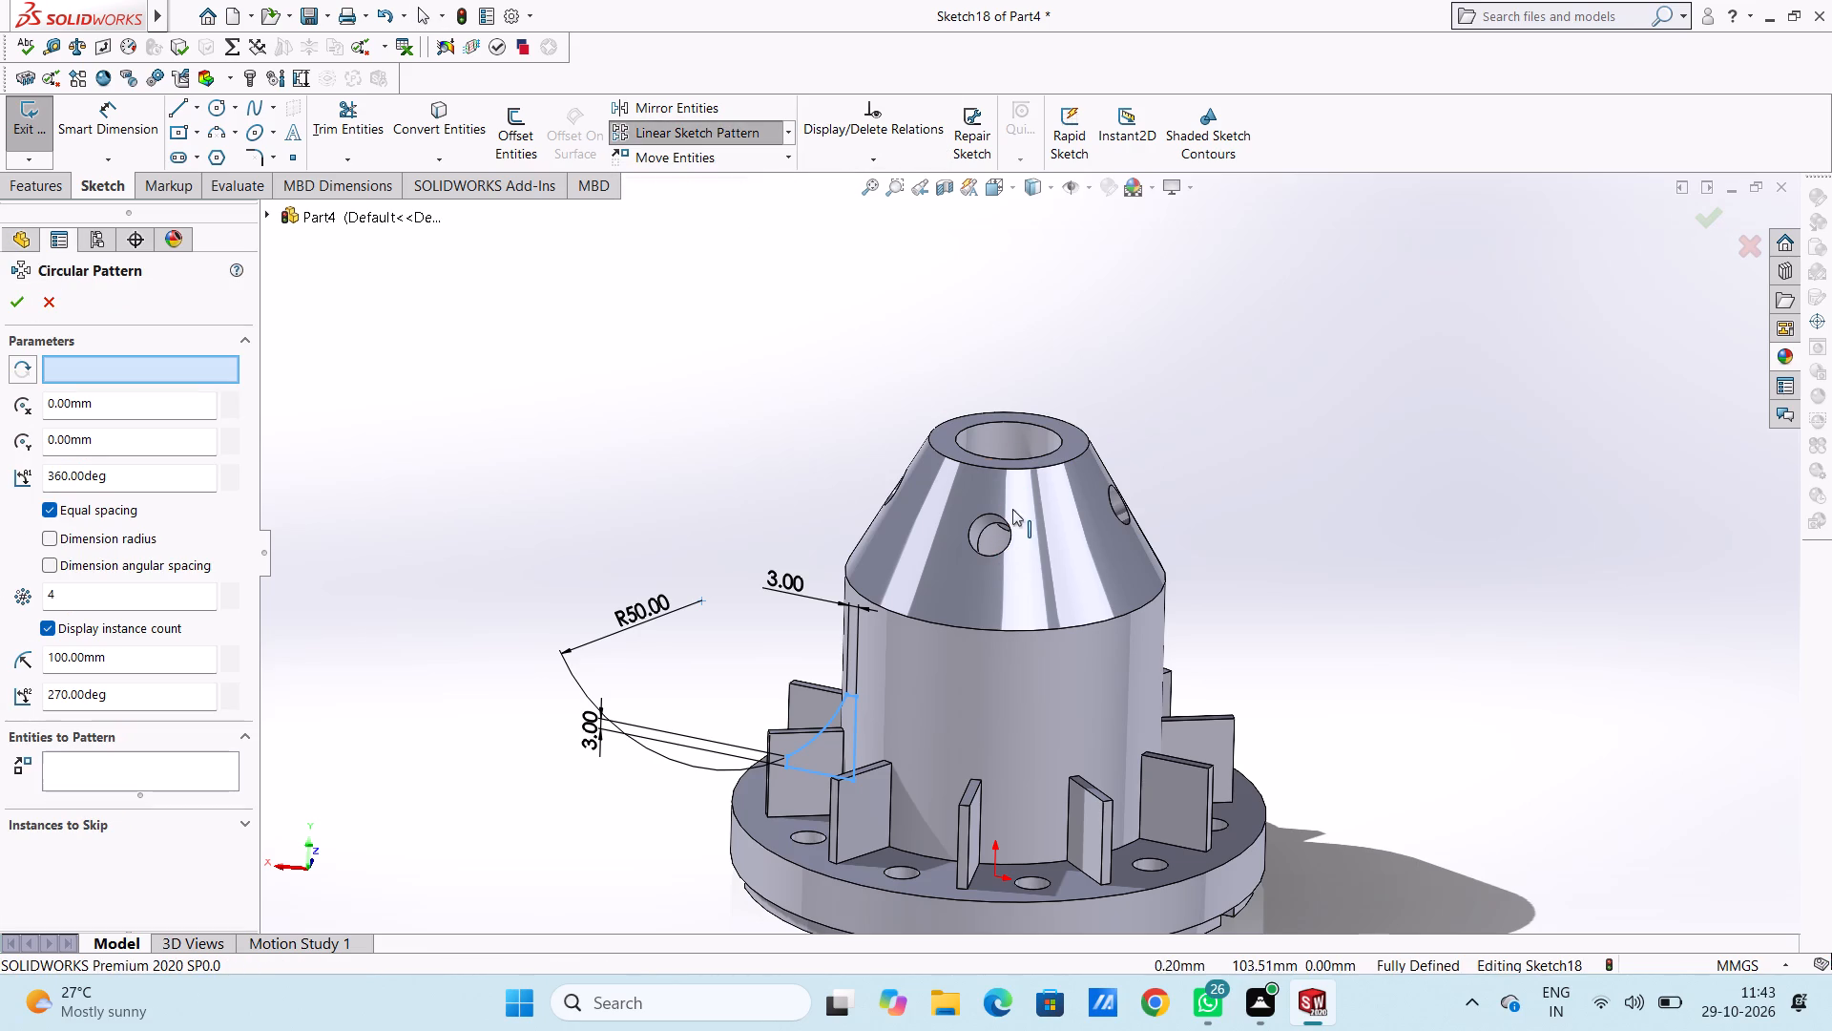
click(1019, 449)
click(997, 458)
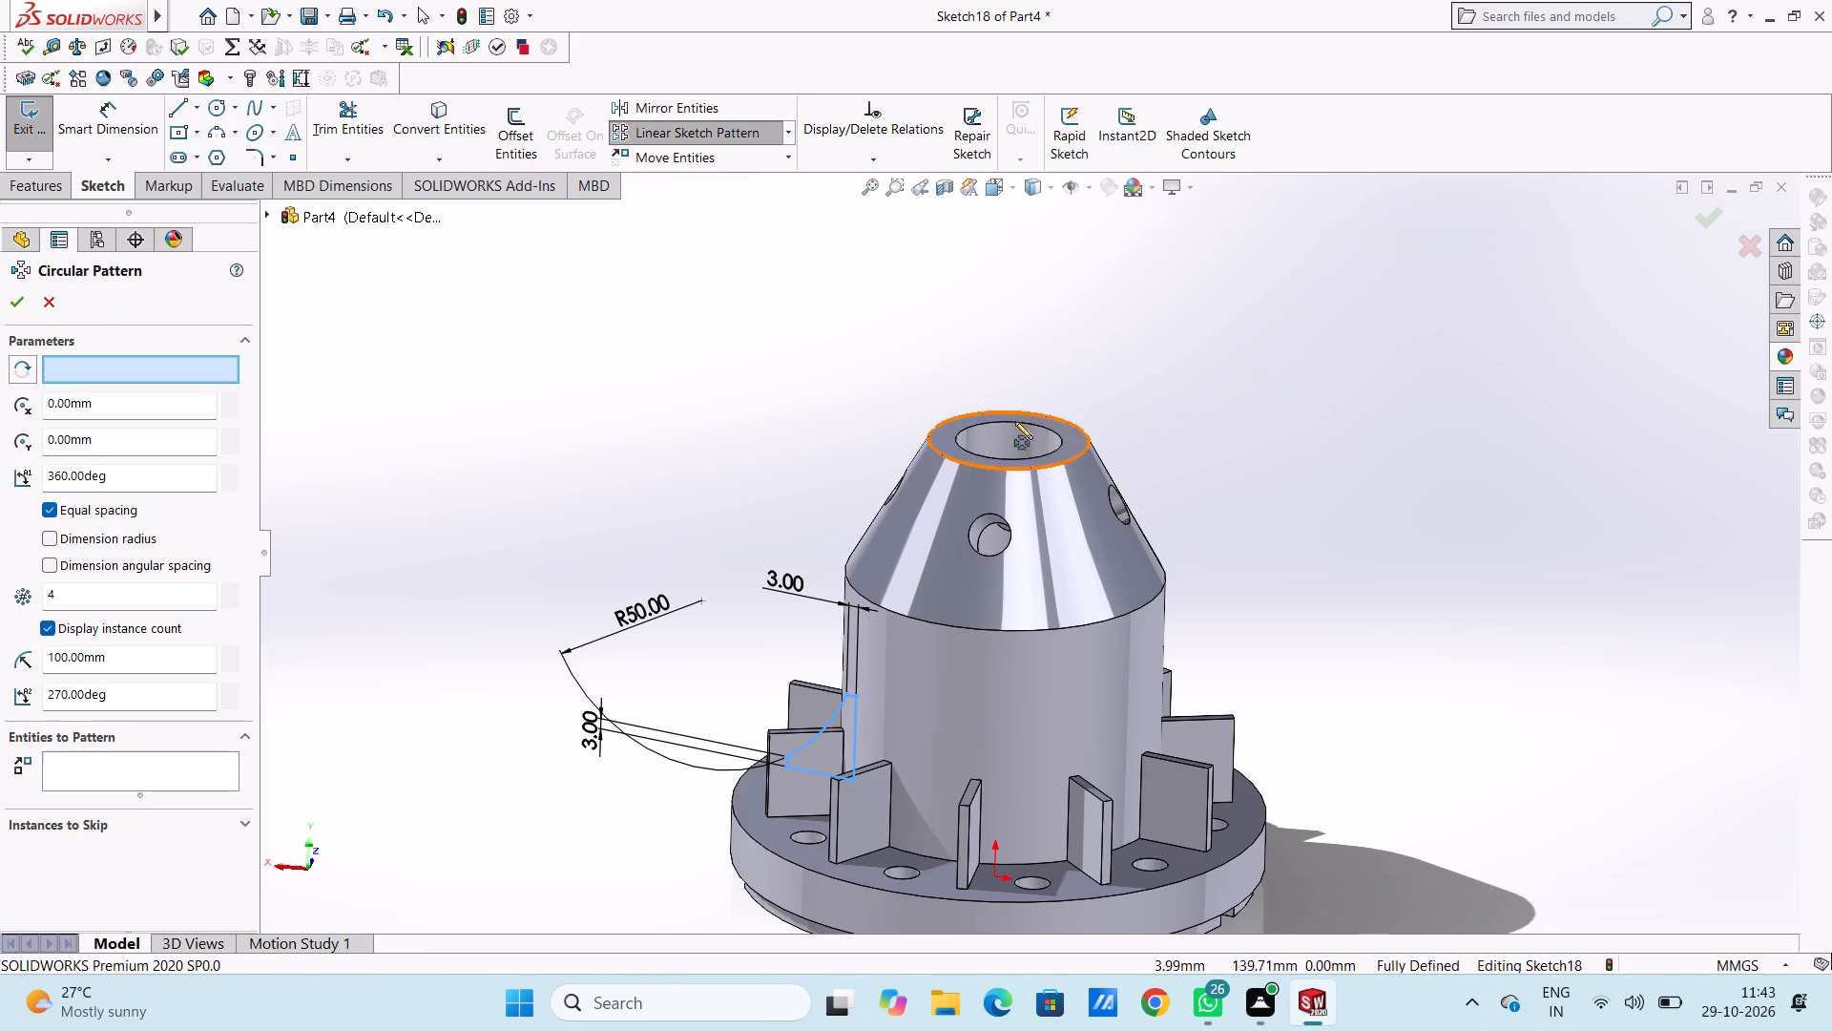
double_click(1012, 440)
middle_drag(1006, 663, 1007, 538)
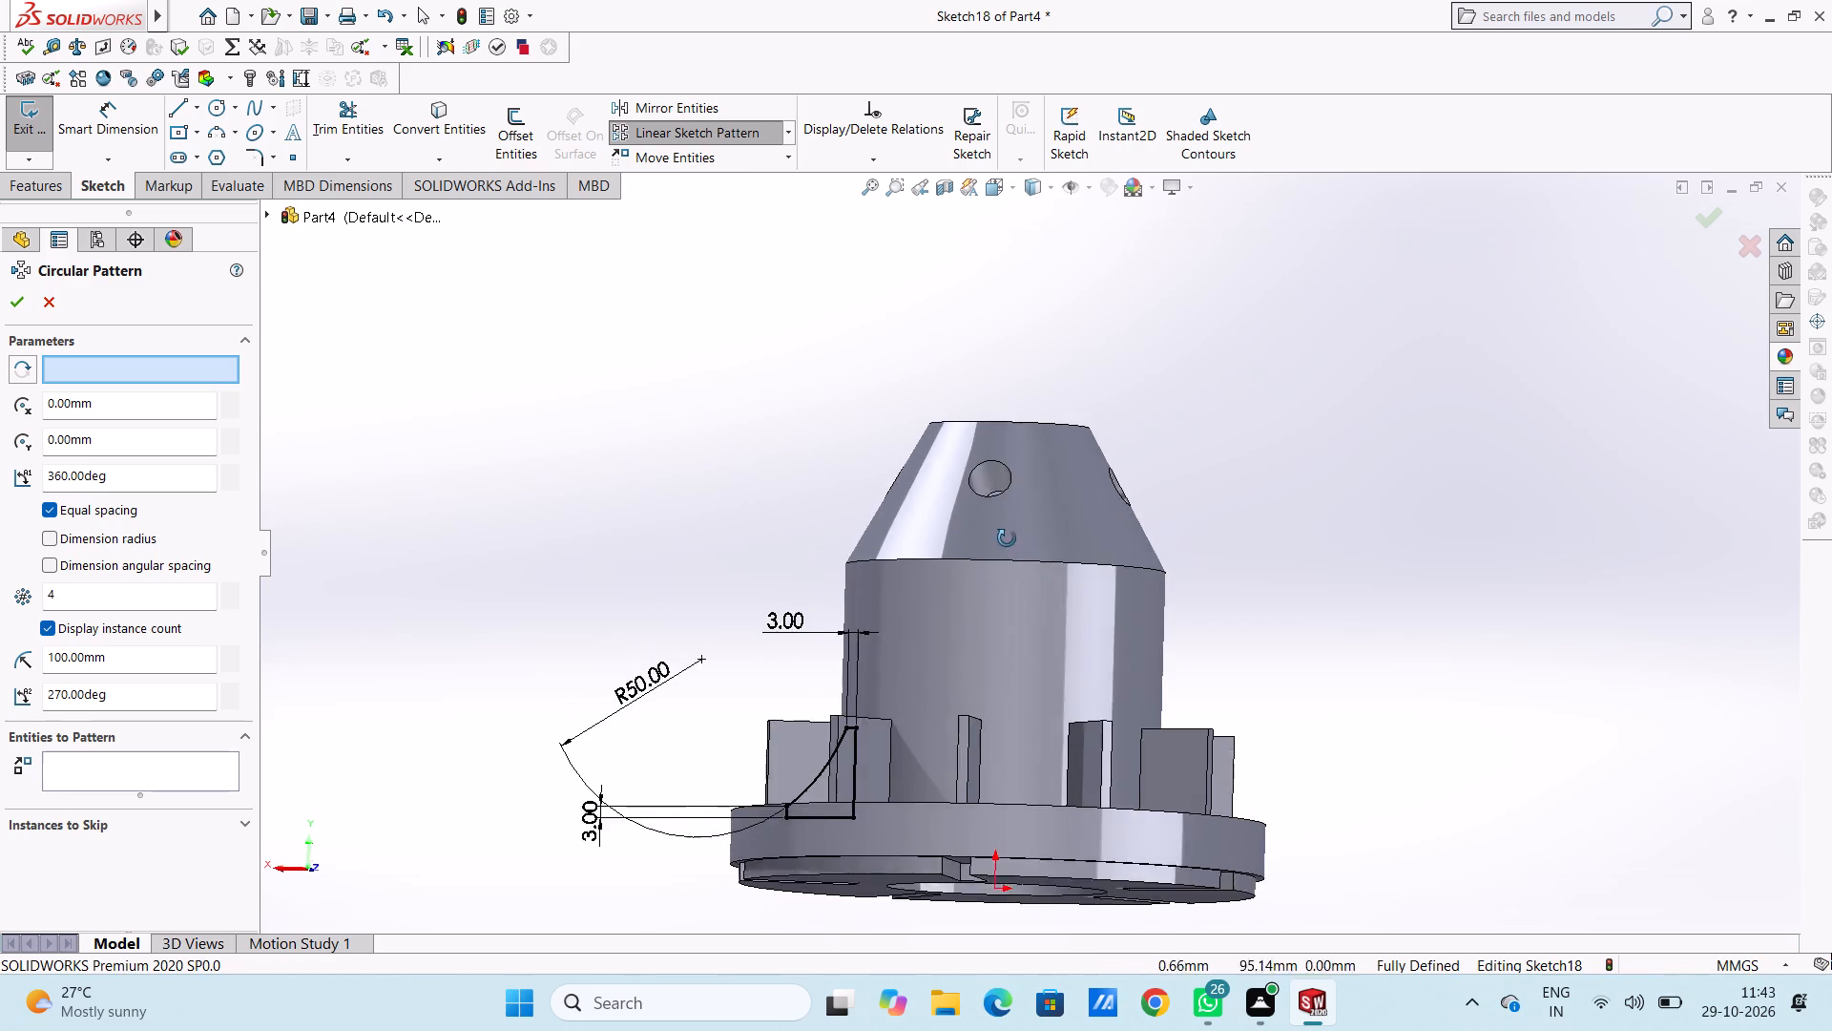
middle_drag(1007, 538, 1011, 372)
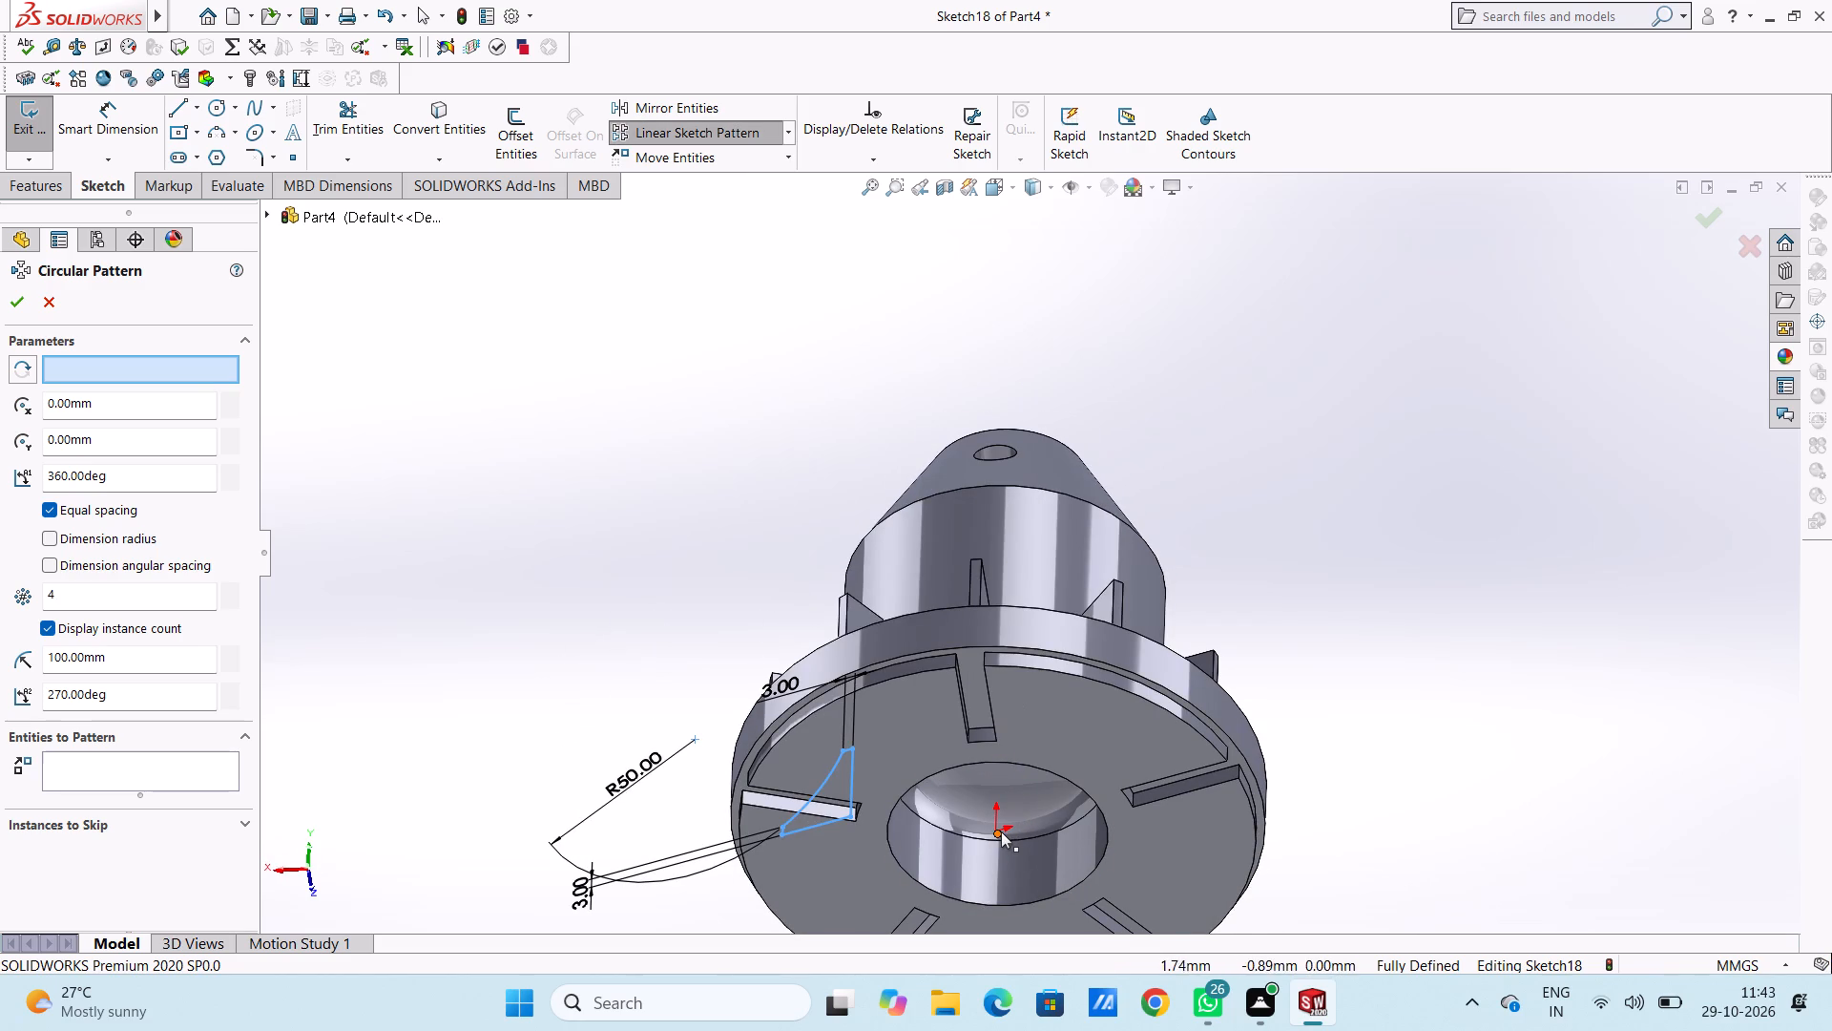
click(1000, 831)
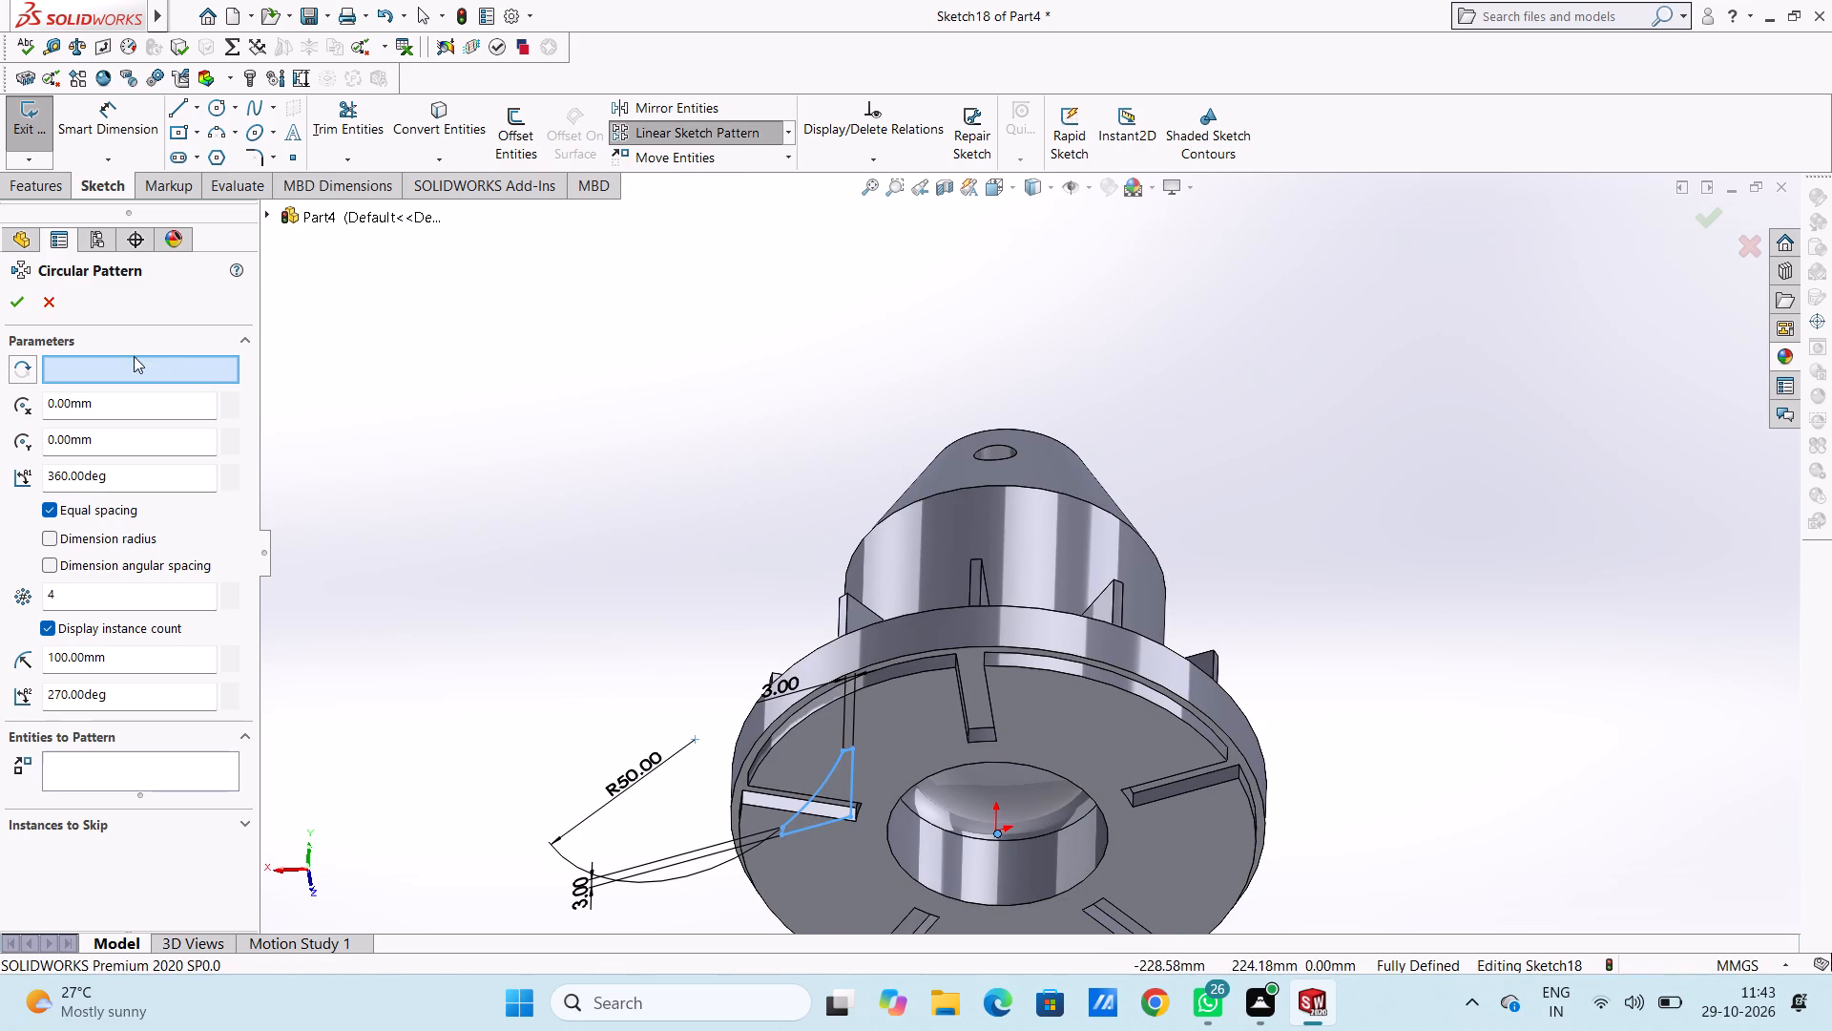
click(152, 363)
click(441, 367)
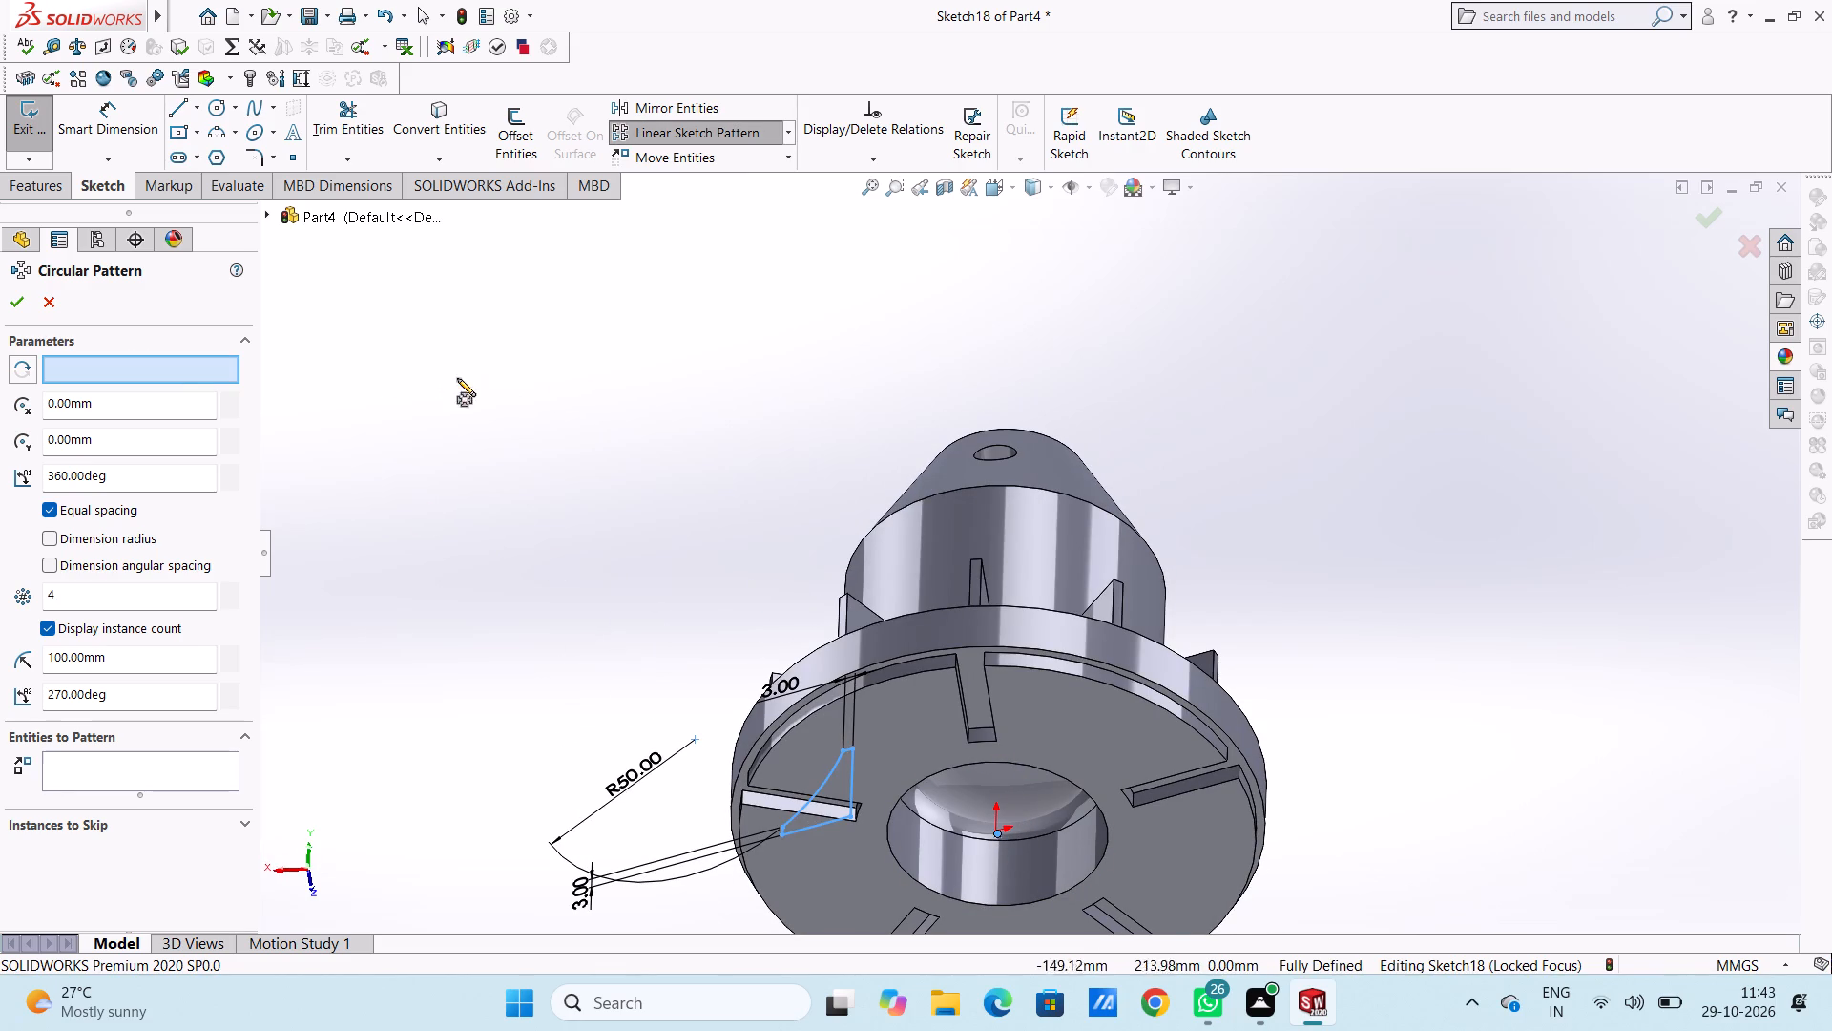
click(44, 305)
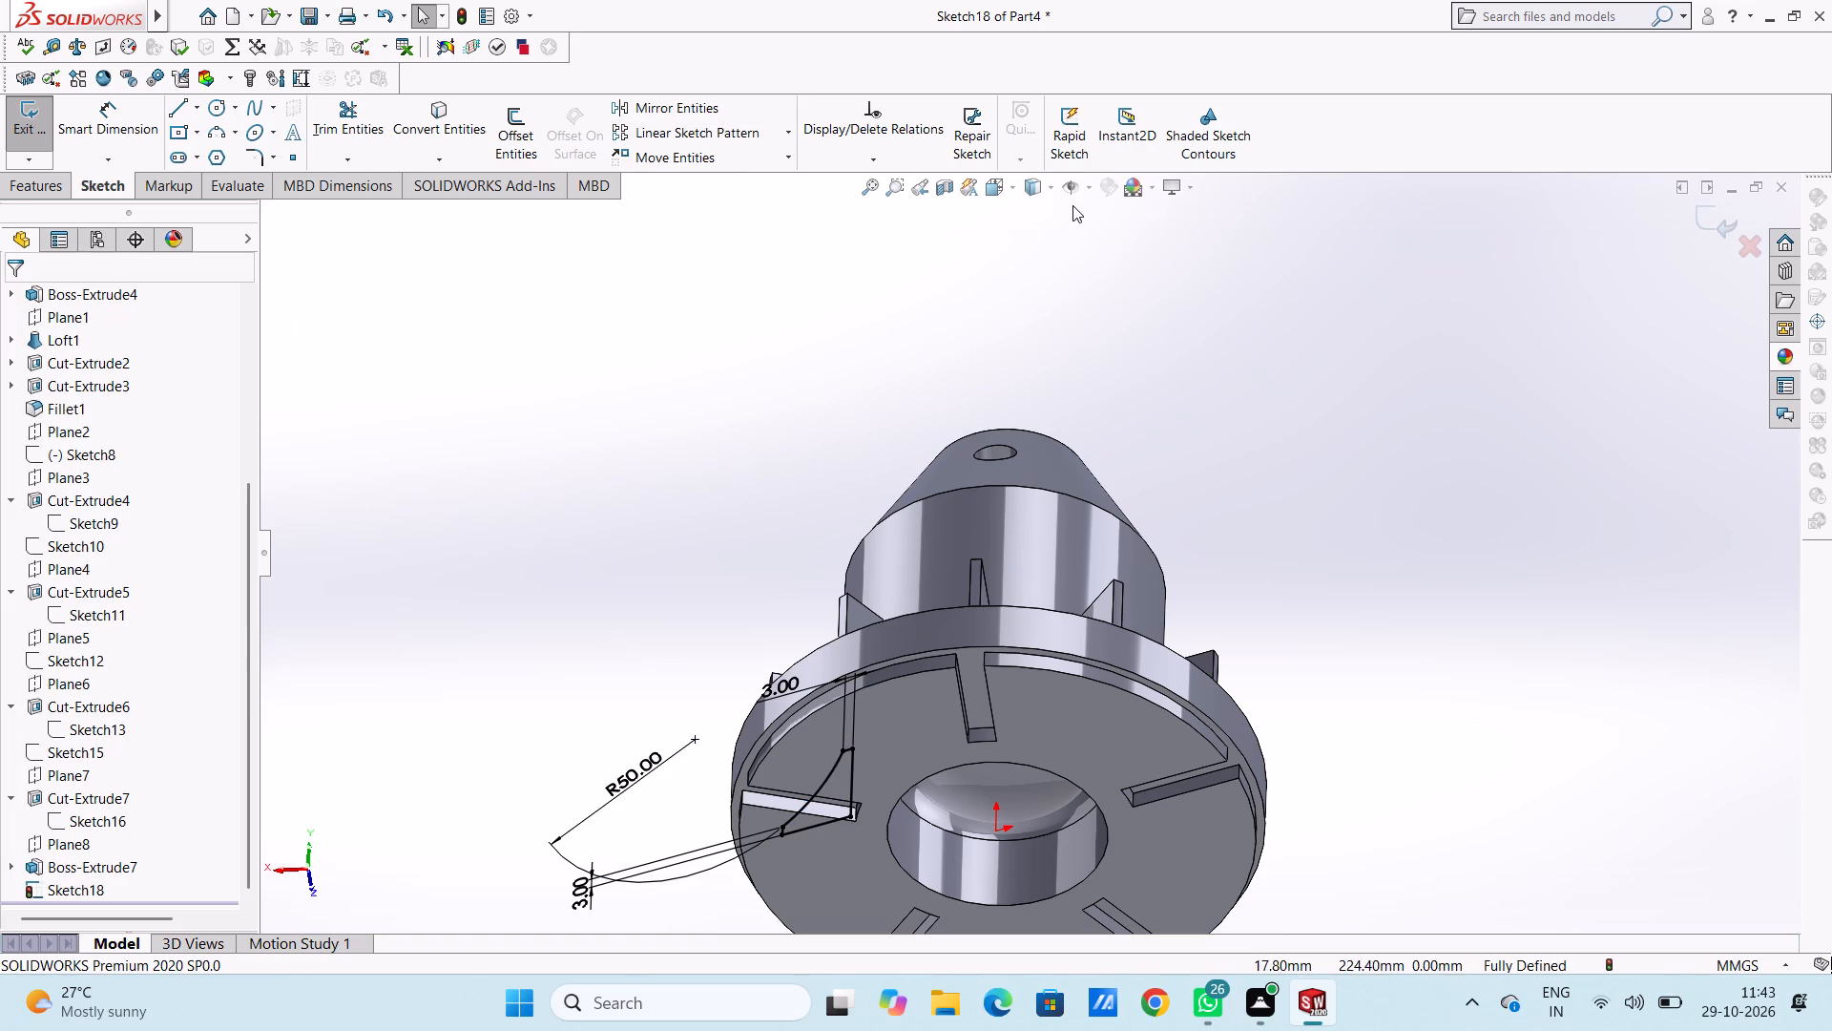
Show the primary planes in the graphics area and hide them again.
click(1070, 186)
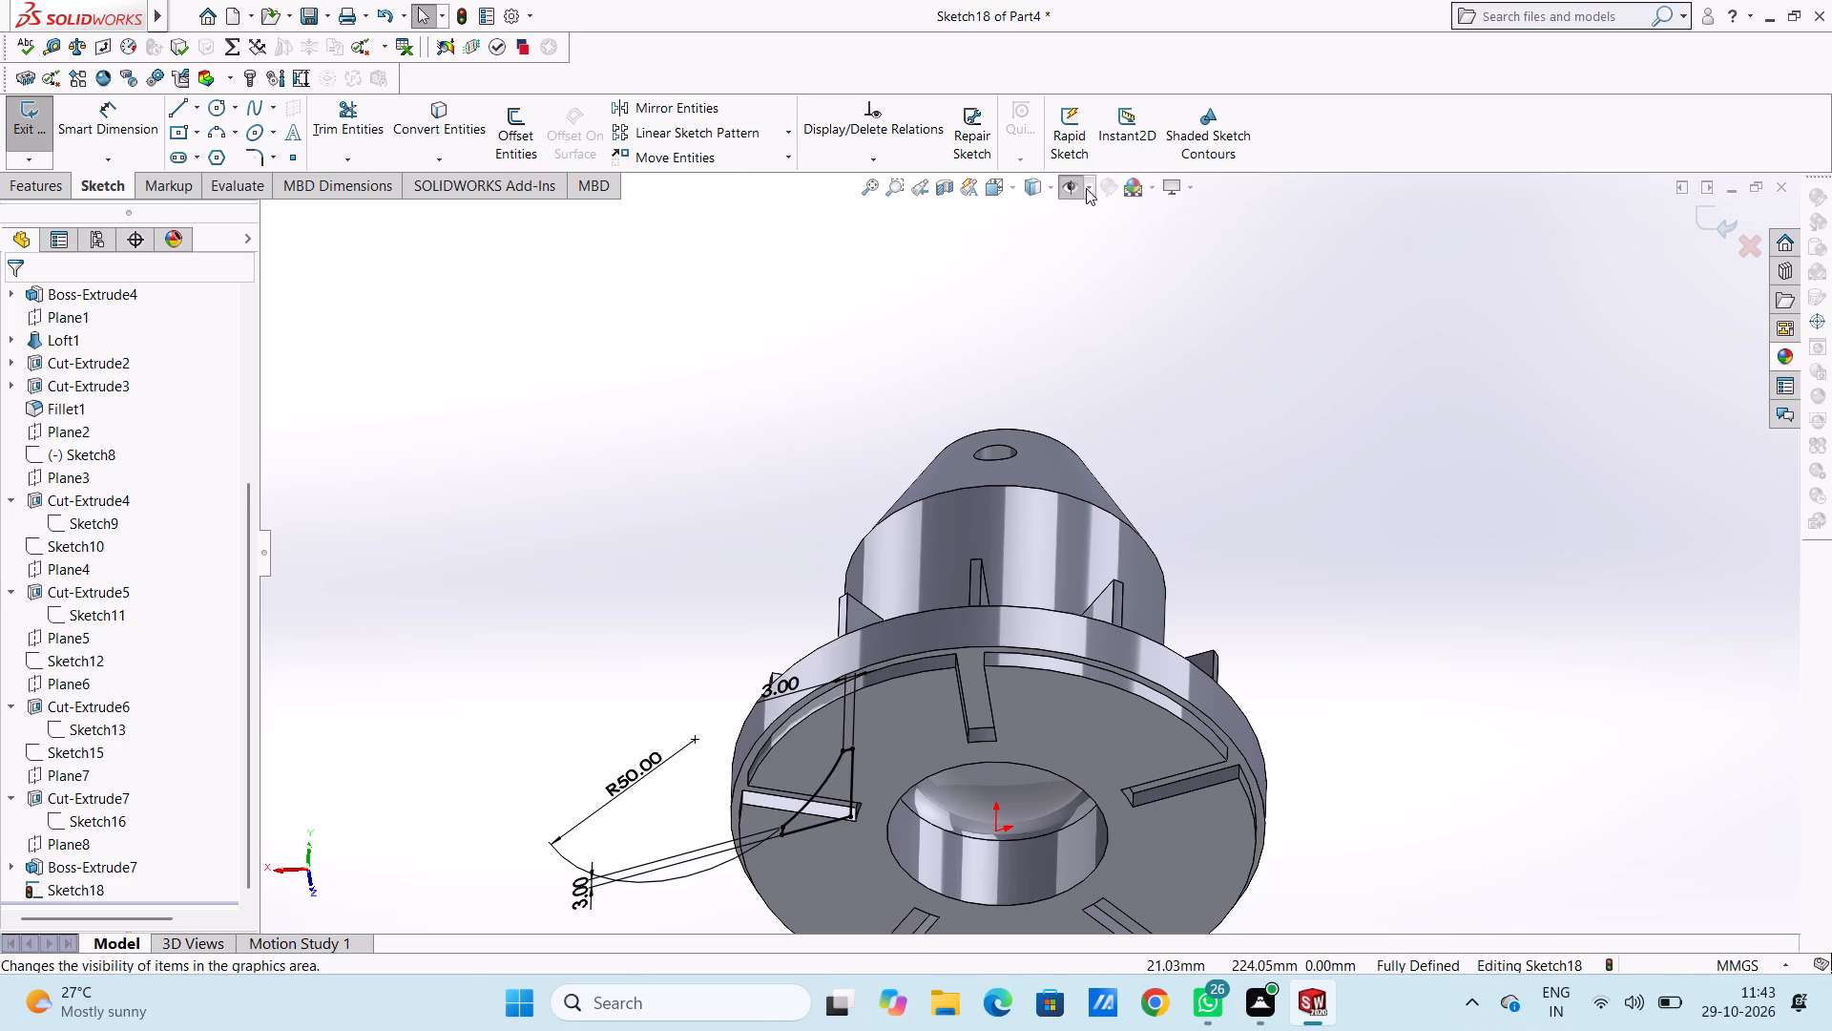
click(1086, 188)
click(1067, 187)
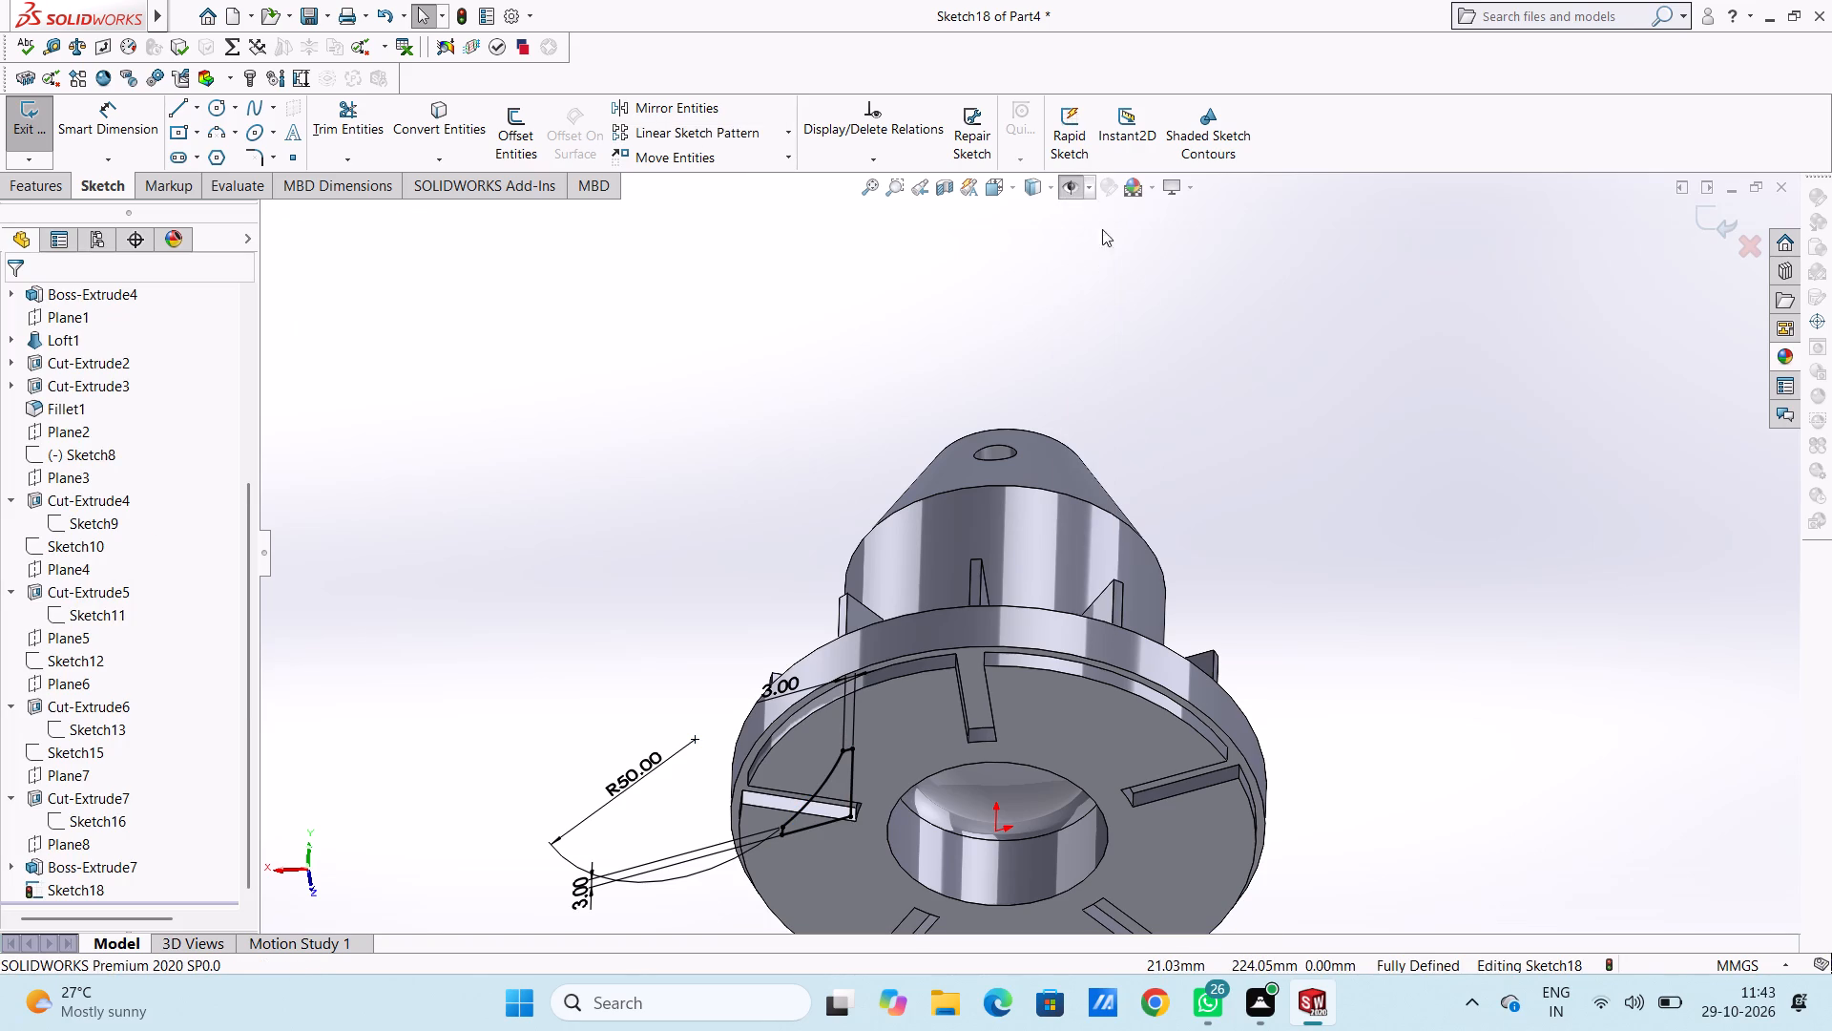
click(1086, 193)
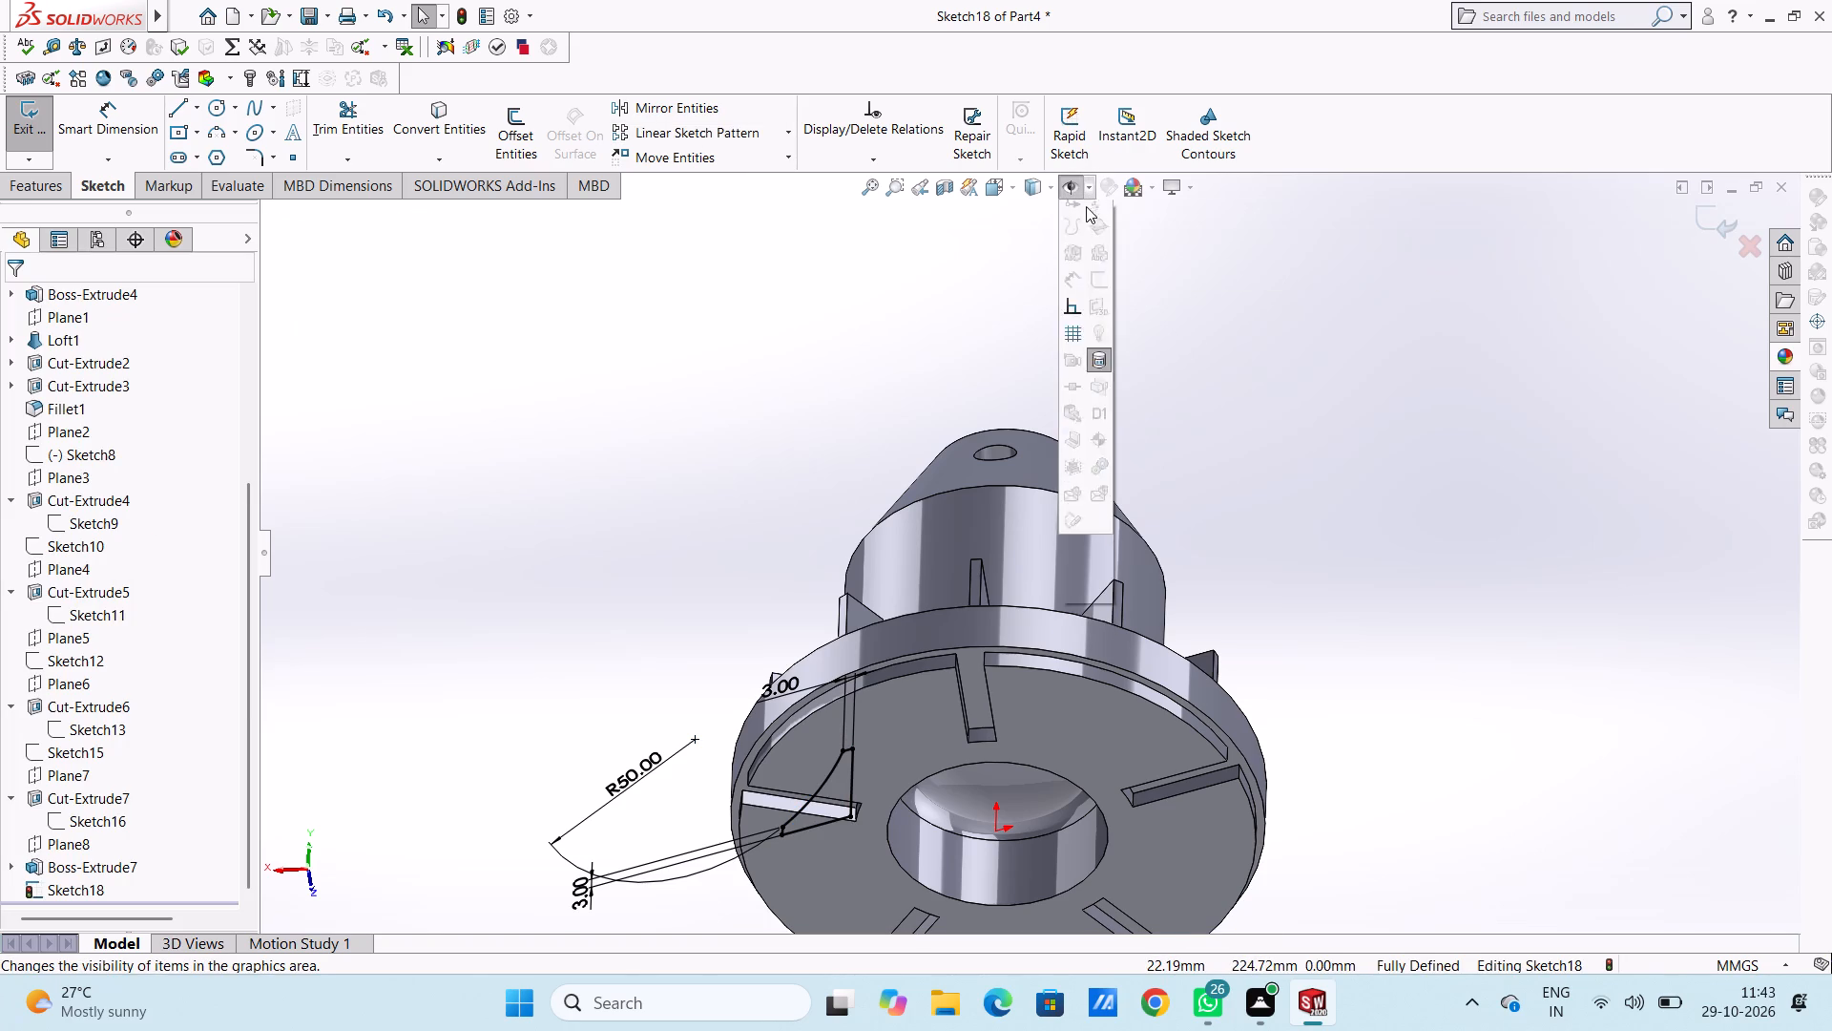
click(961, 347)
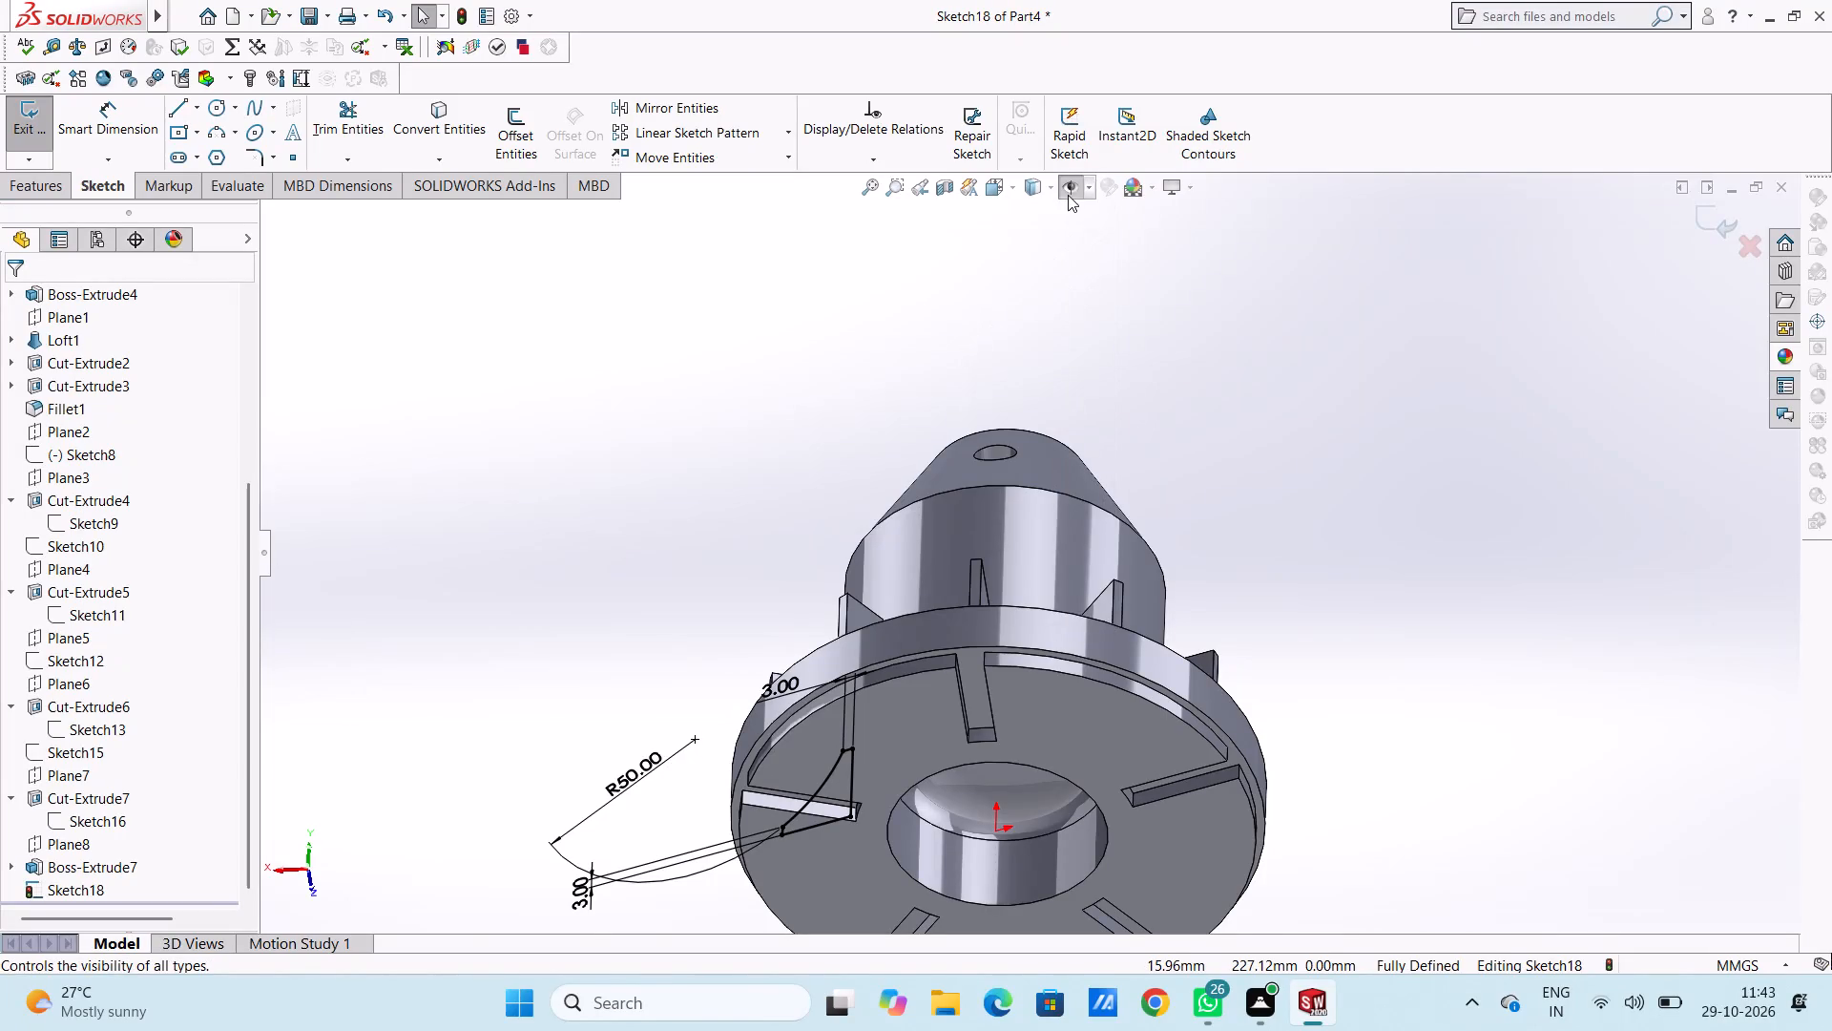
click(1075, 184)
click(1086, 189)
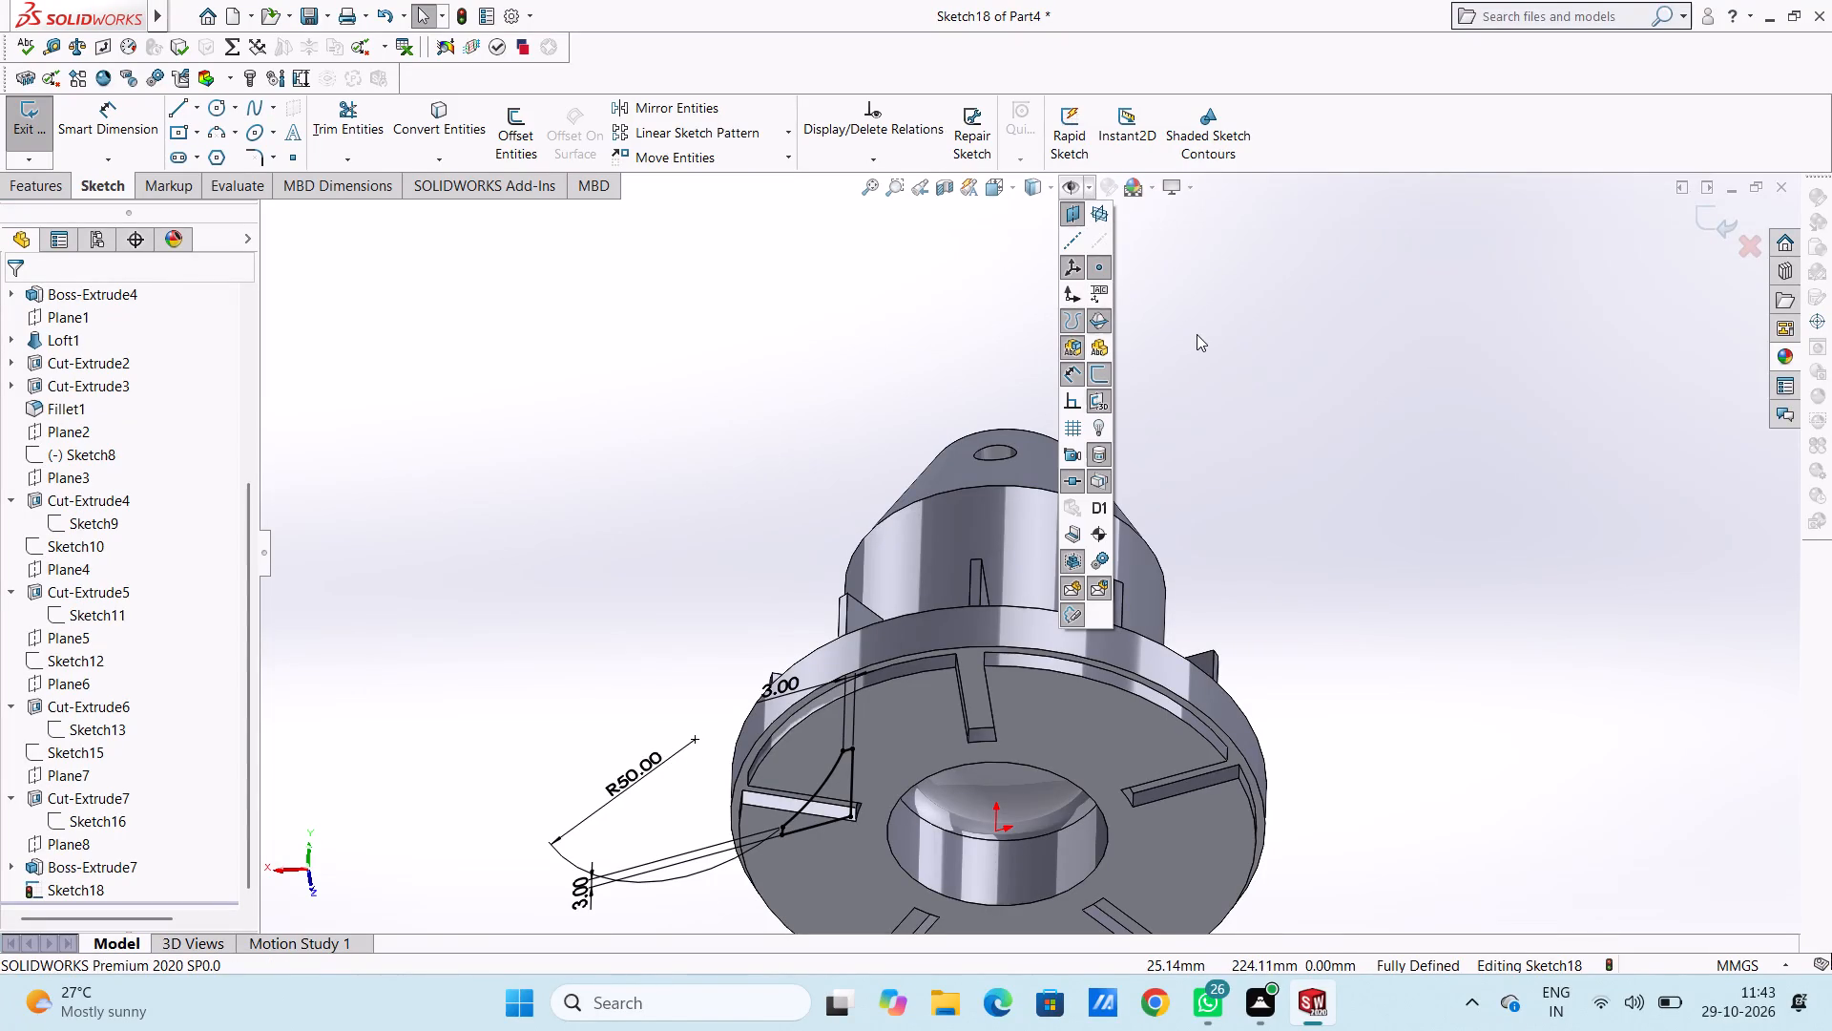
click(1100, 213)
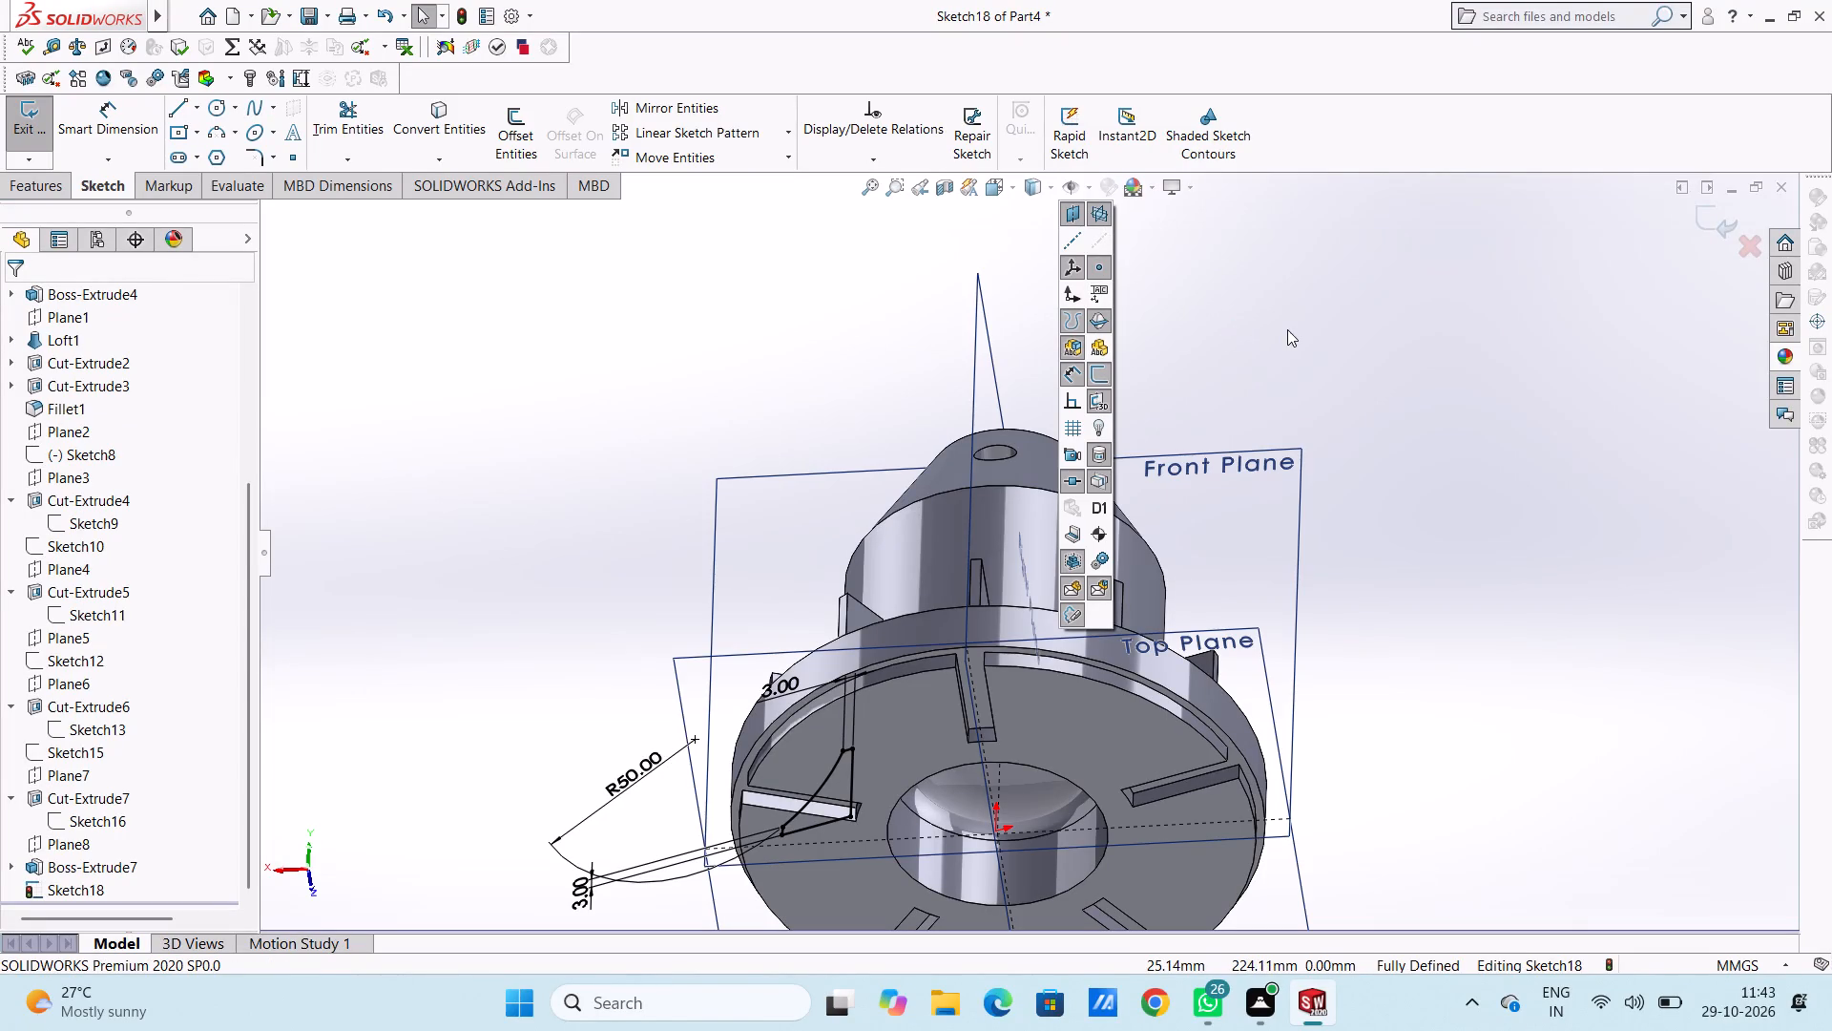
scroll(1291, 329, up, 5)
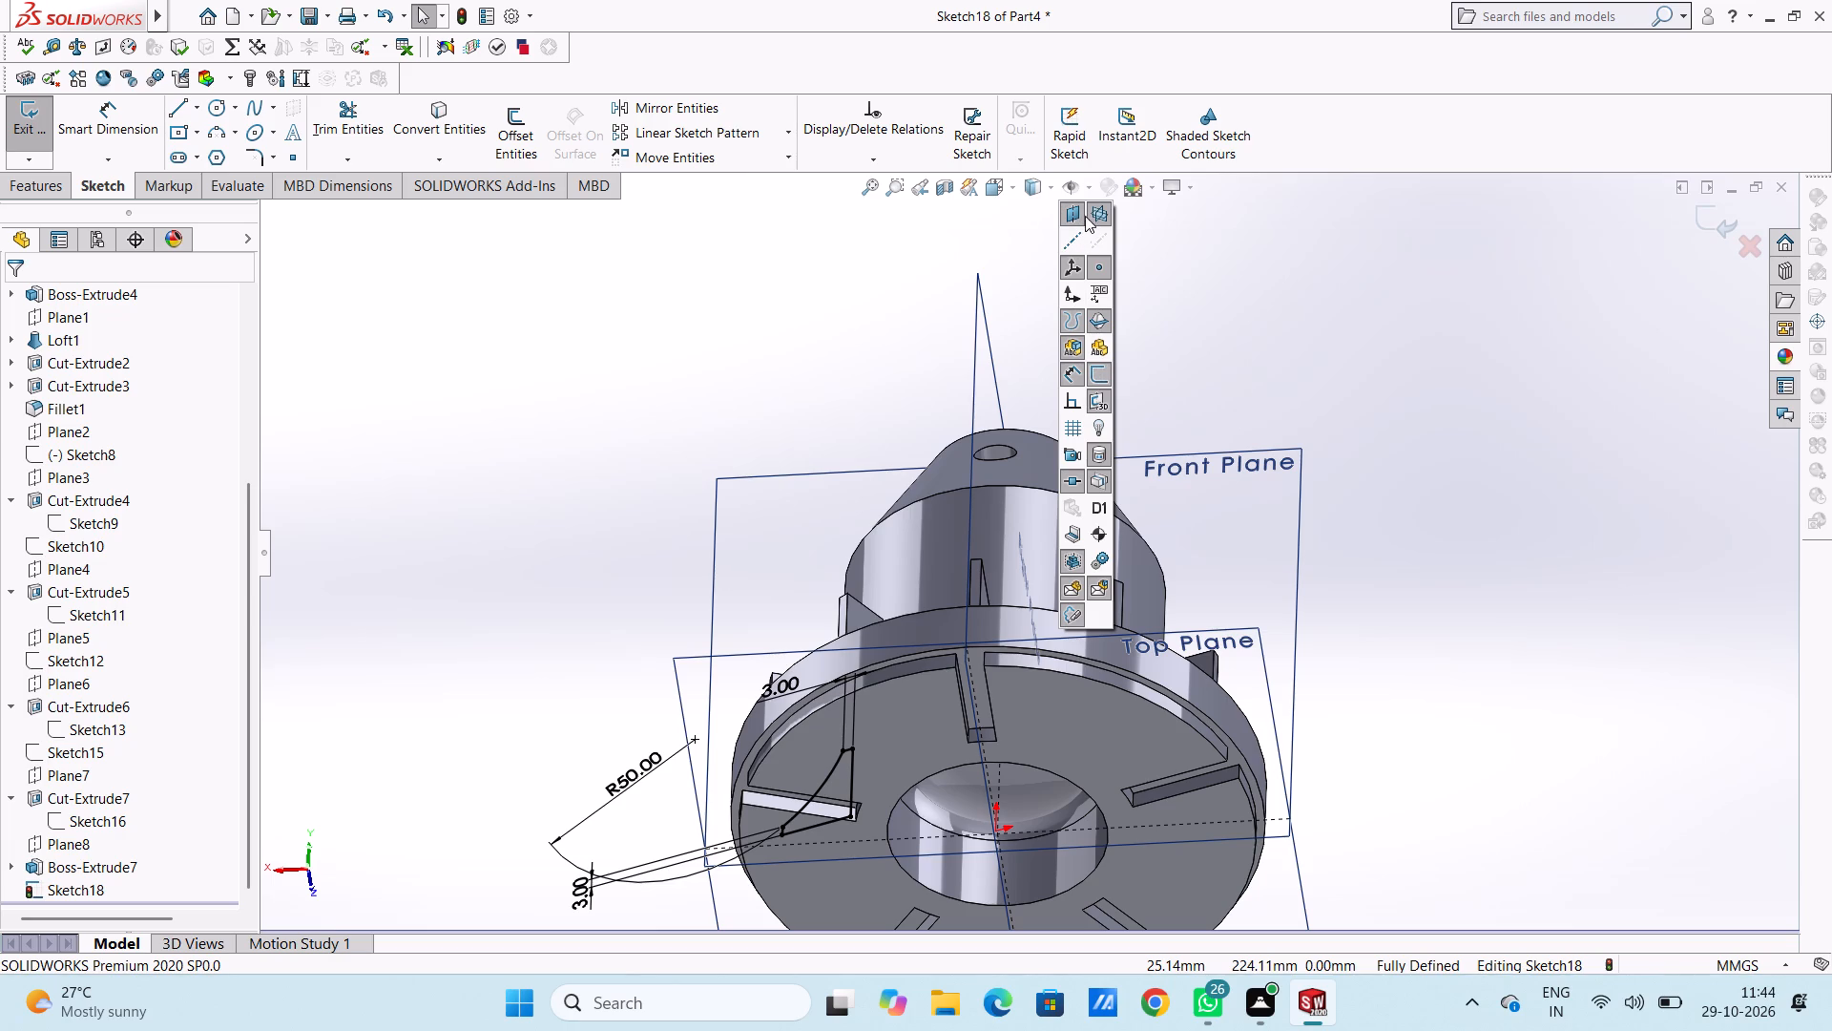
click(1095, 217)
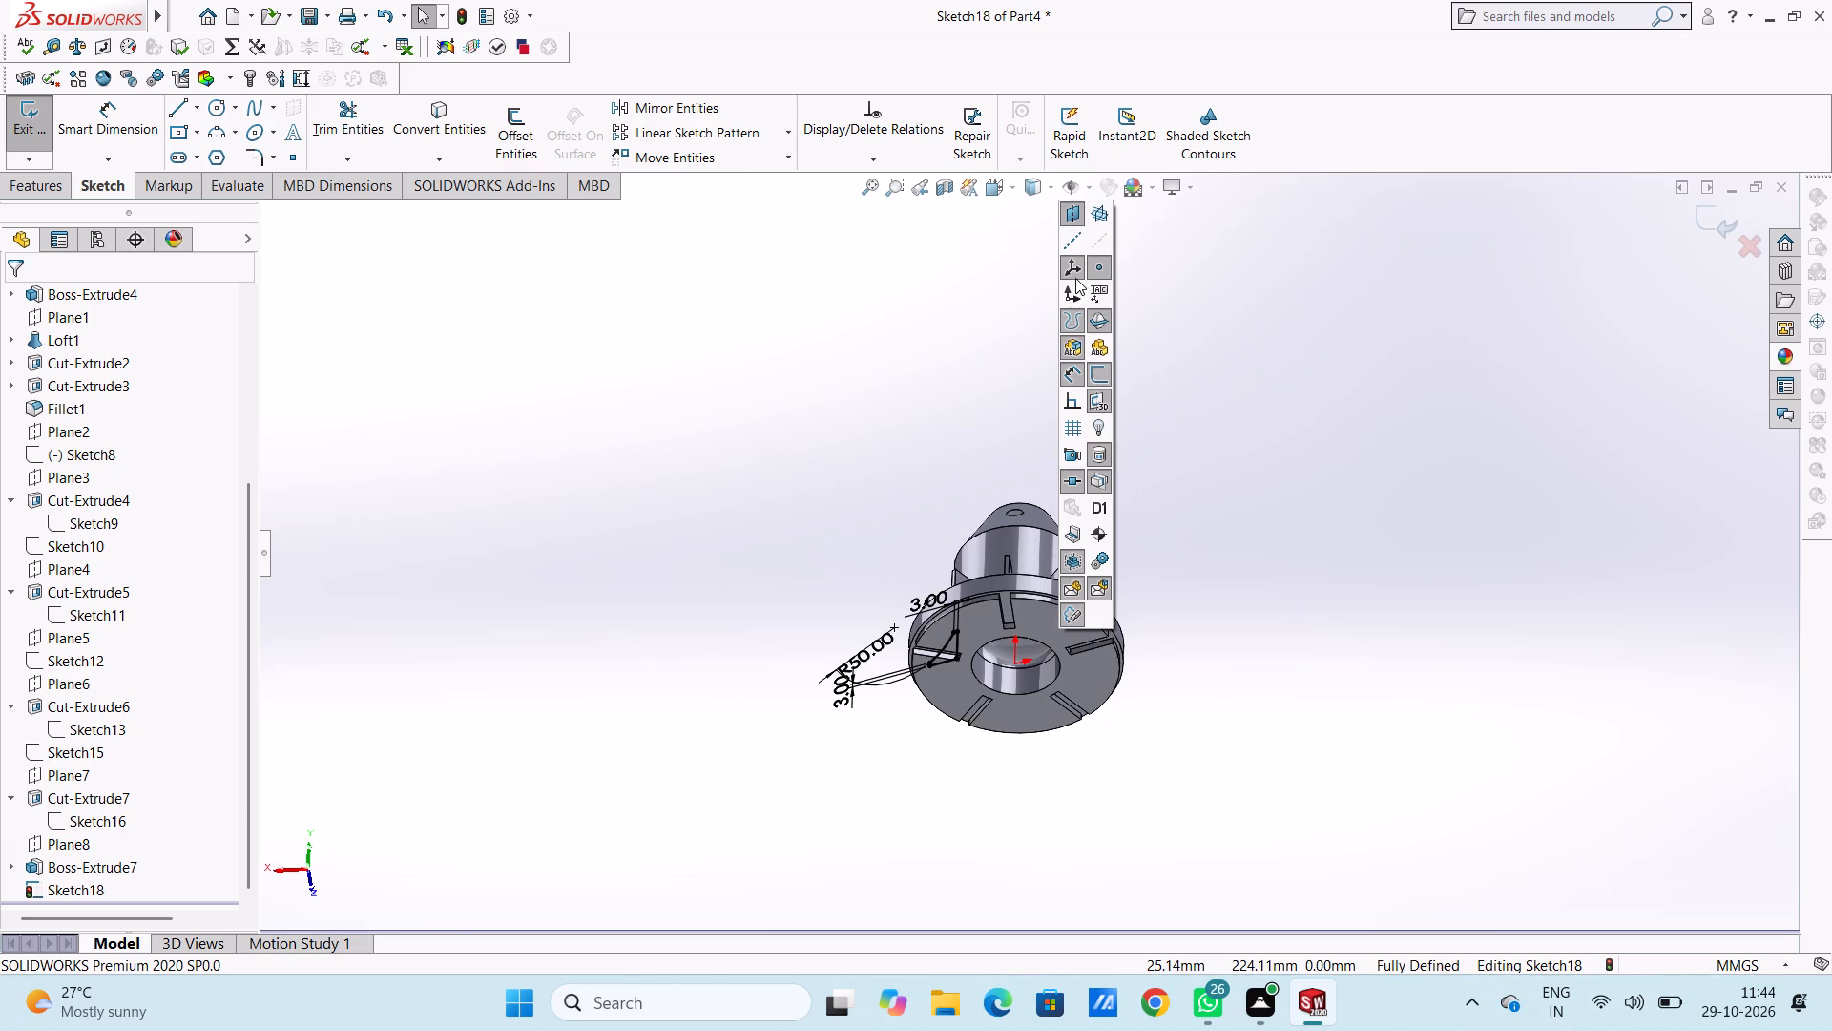
Turn on the visibility of axes in the graphics area.
scroll(1090, 444, down, 2)
double_click(1071, 239)
click(1071, 239)
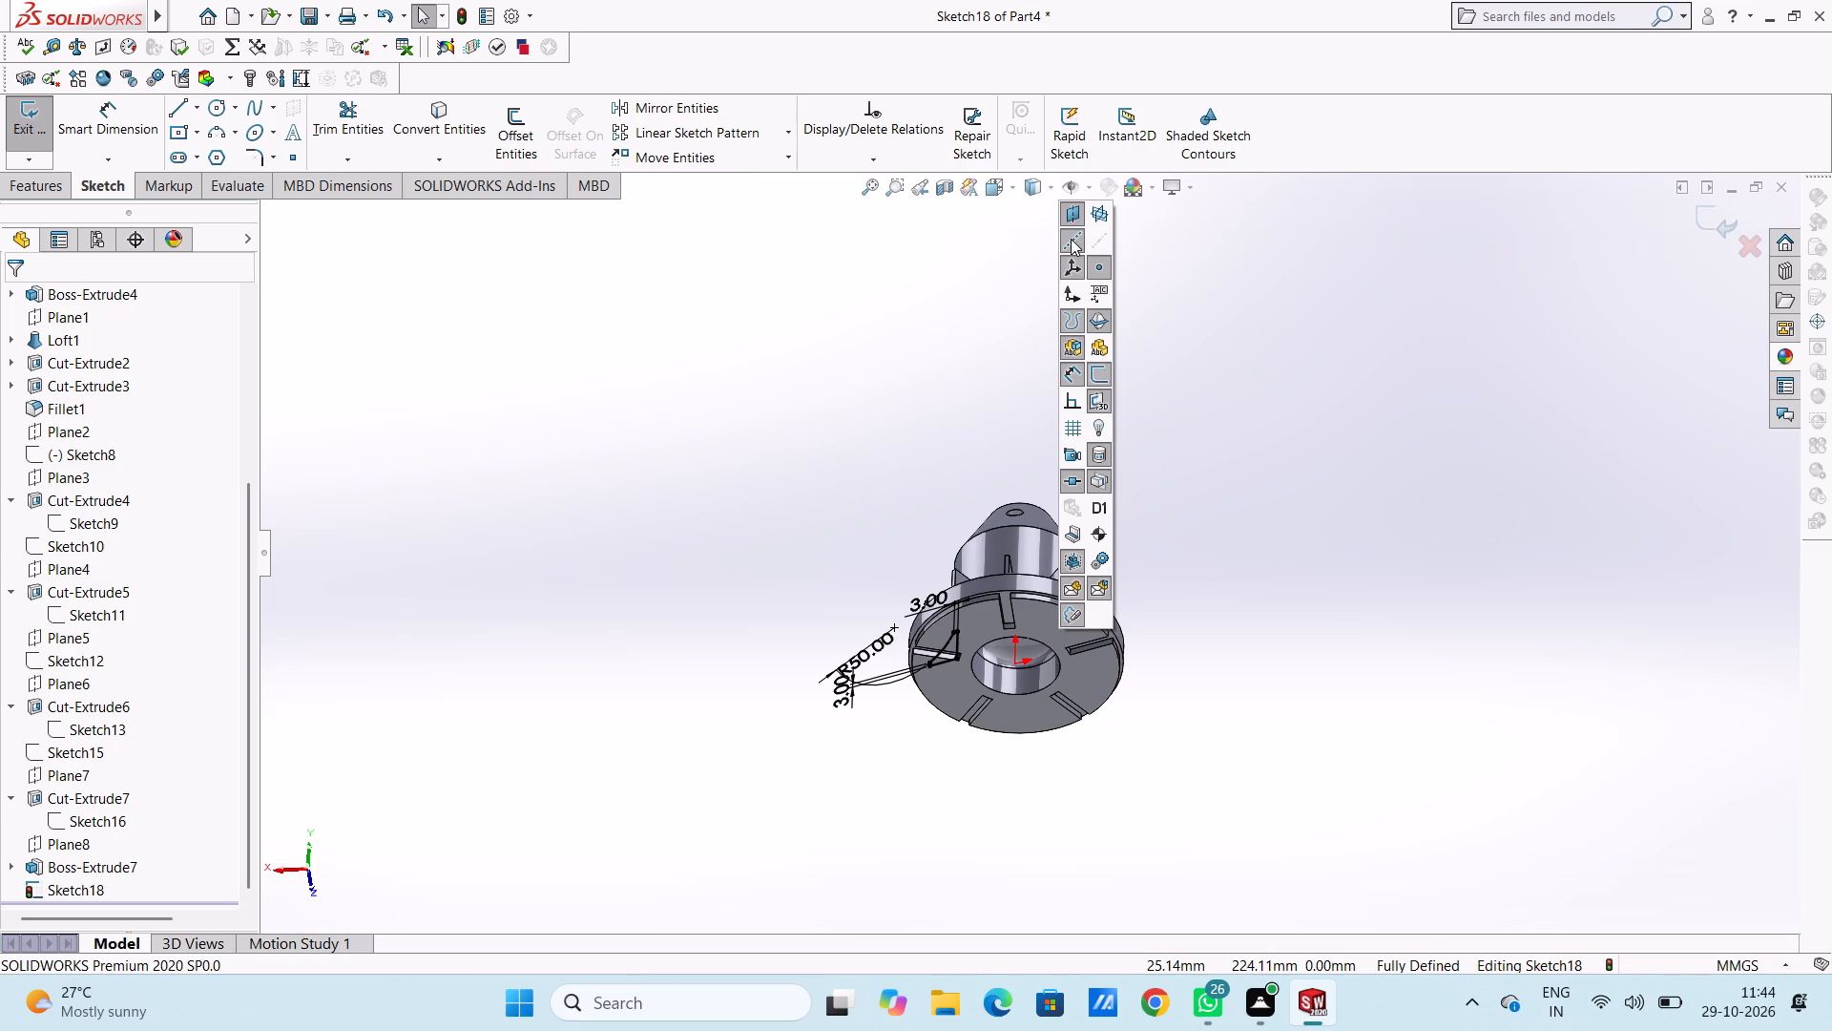
drag(1071, 239, 1042, 265)
click(1072, 240)
Cut-extrude the closed R50 rib profile from the sketch plane with a blind depth of 5 mm.
scroll(1018, 402, up, 1)
middle_drag(999, 421, 980, 482)
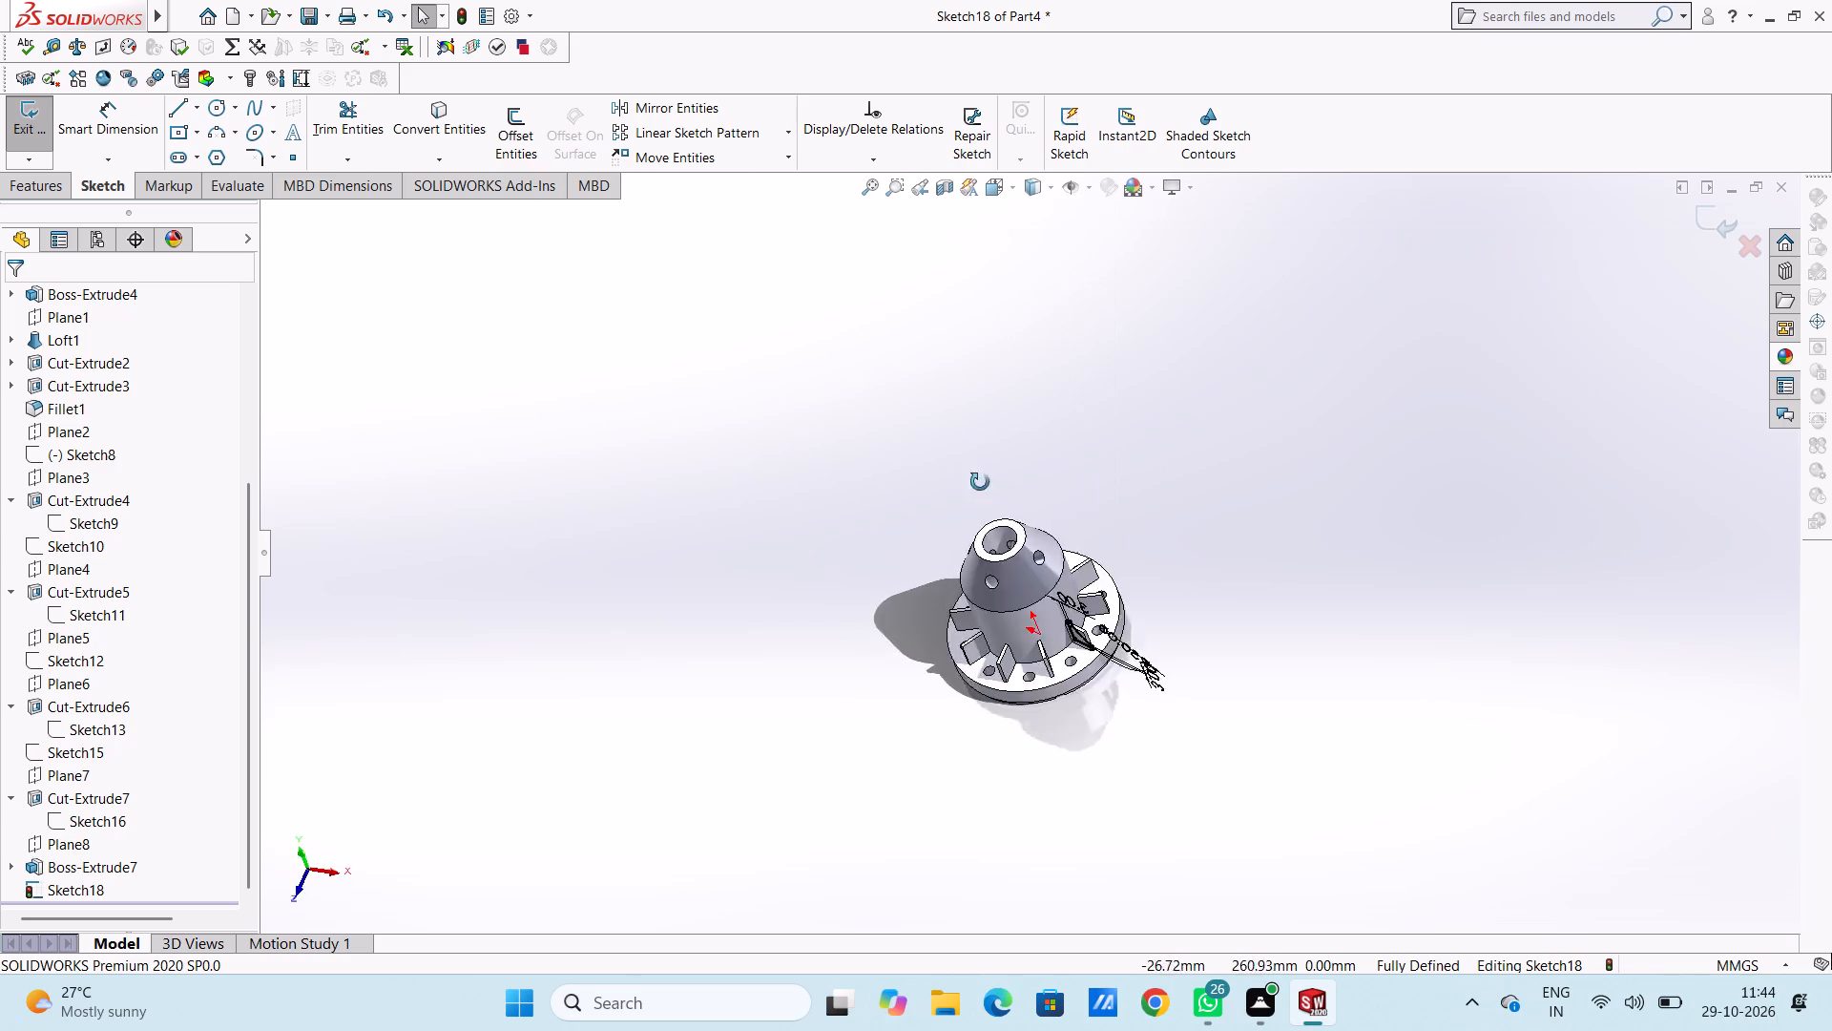
middle_drag(980, 482, 801, 643)
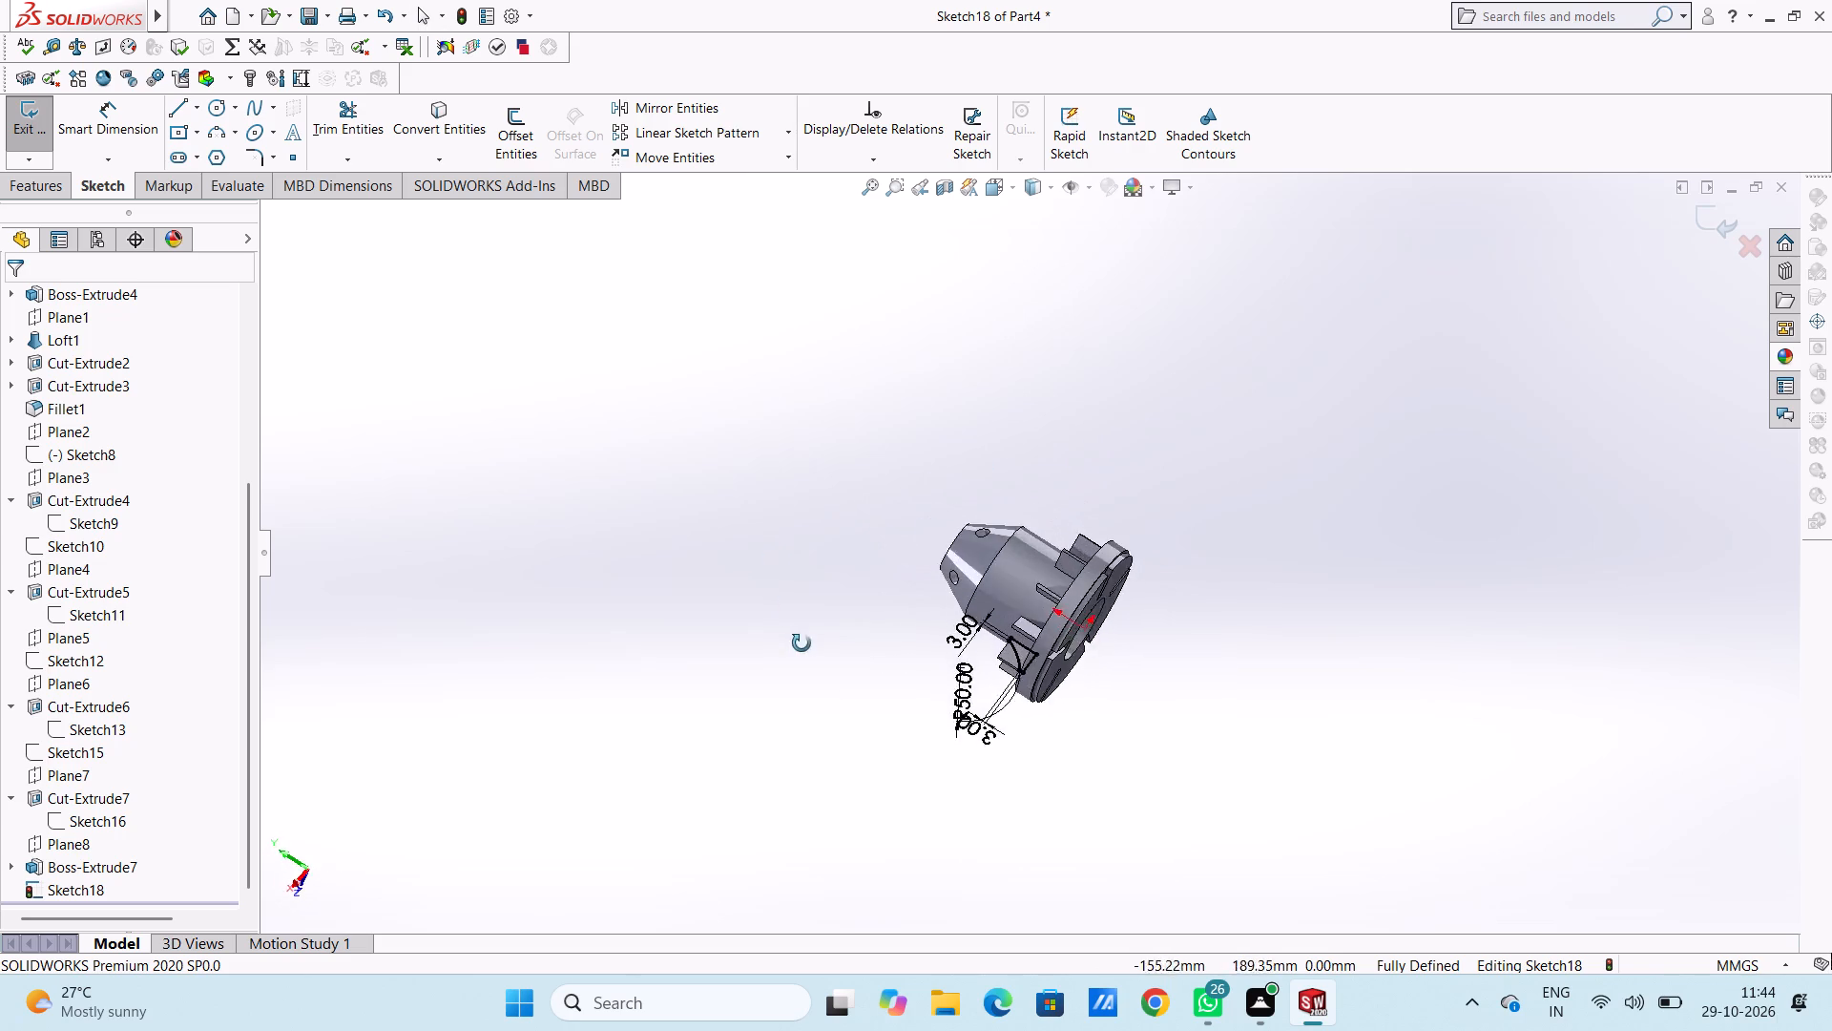
middle_drag(801, 643, 1005, 448)
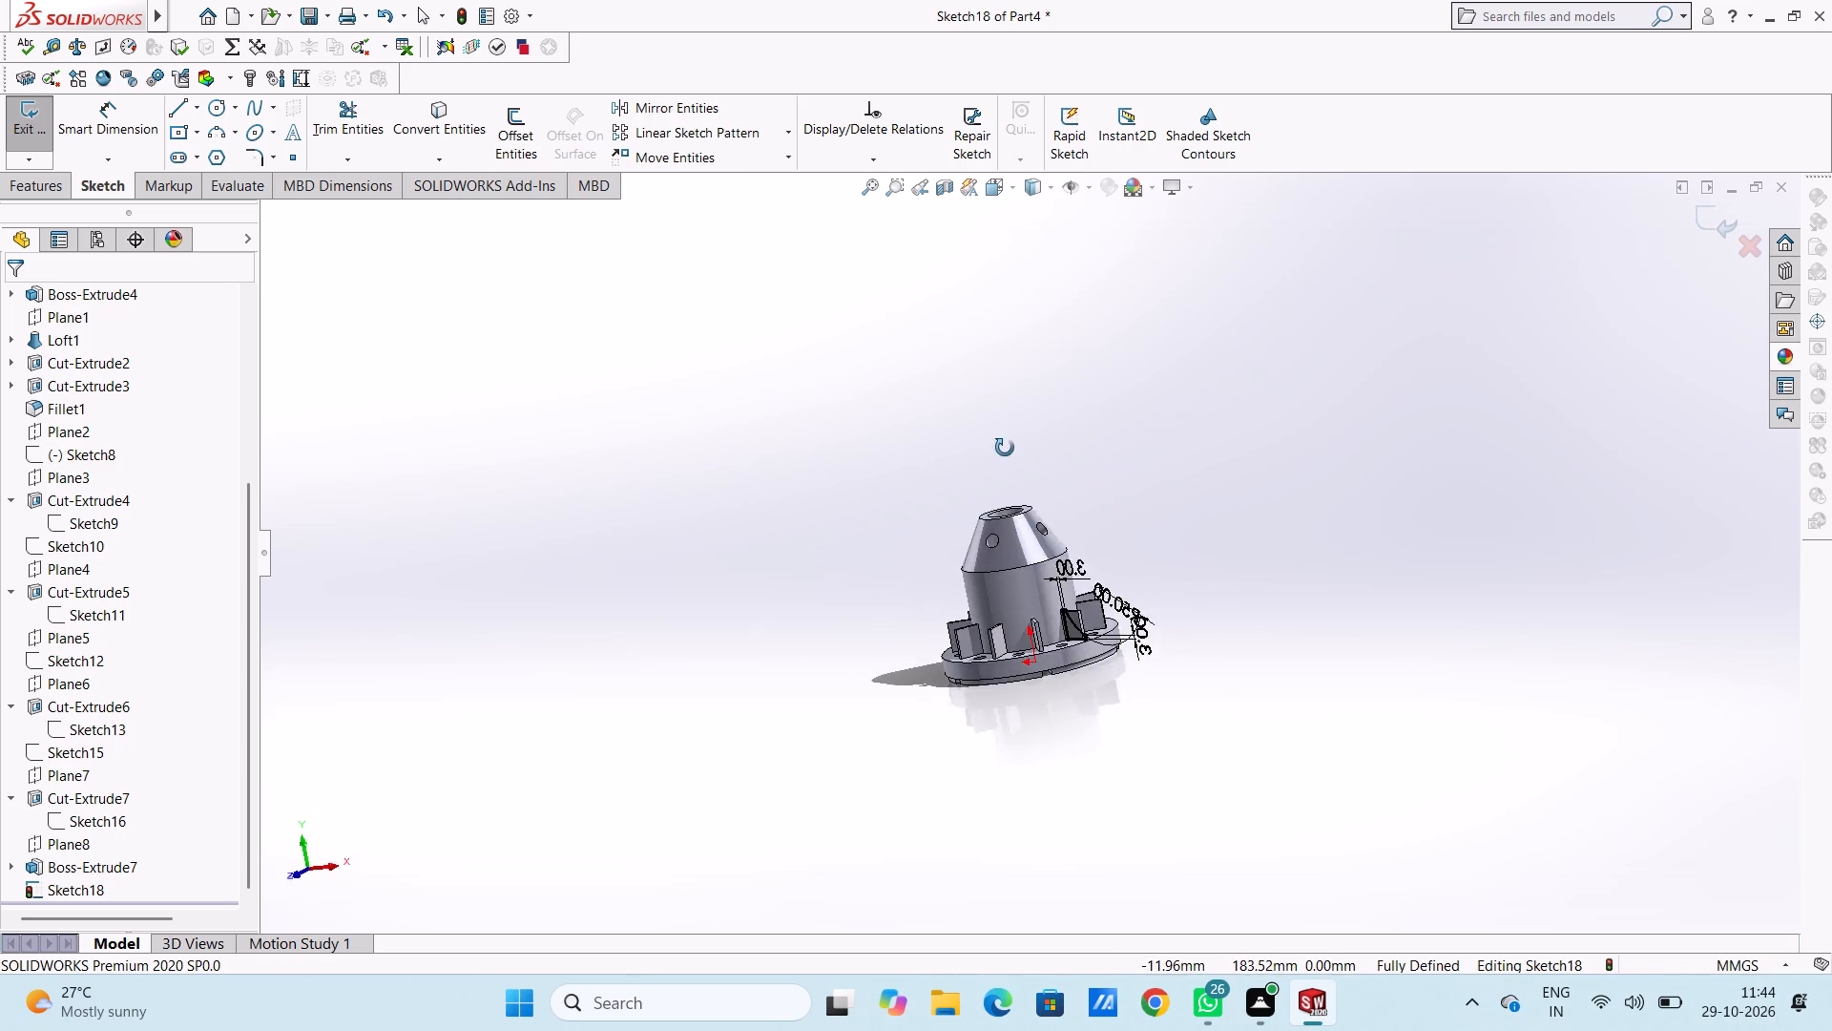
middle_drag(1005, 448, 1112, 431)
middle_drag(1082, 412, 982, 536)
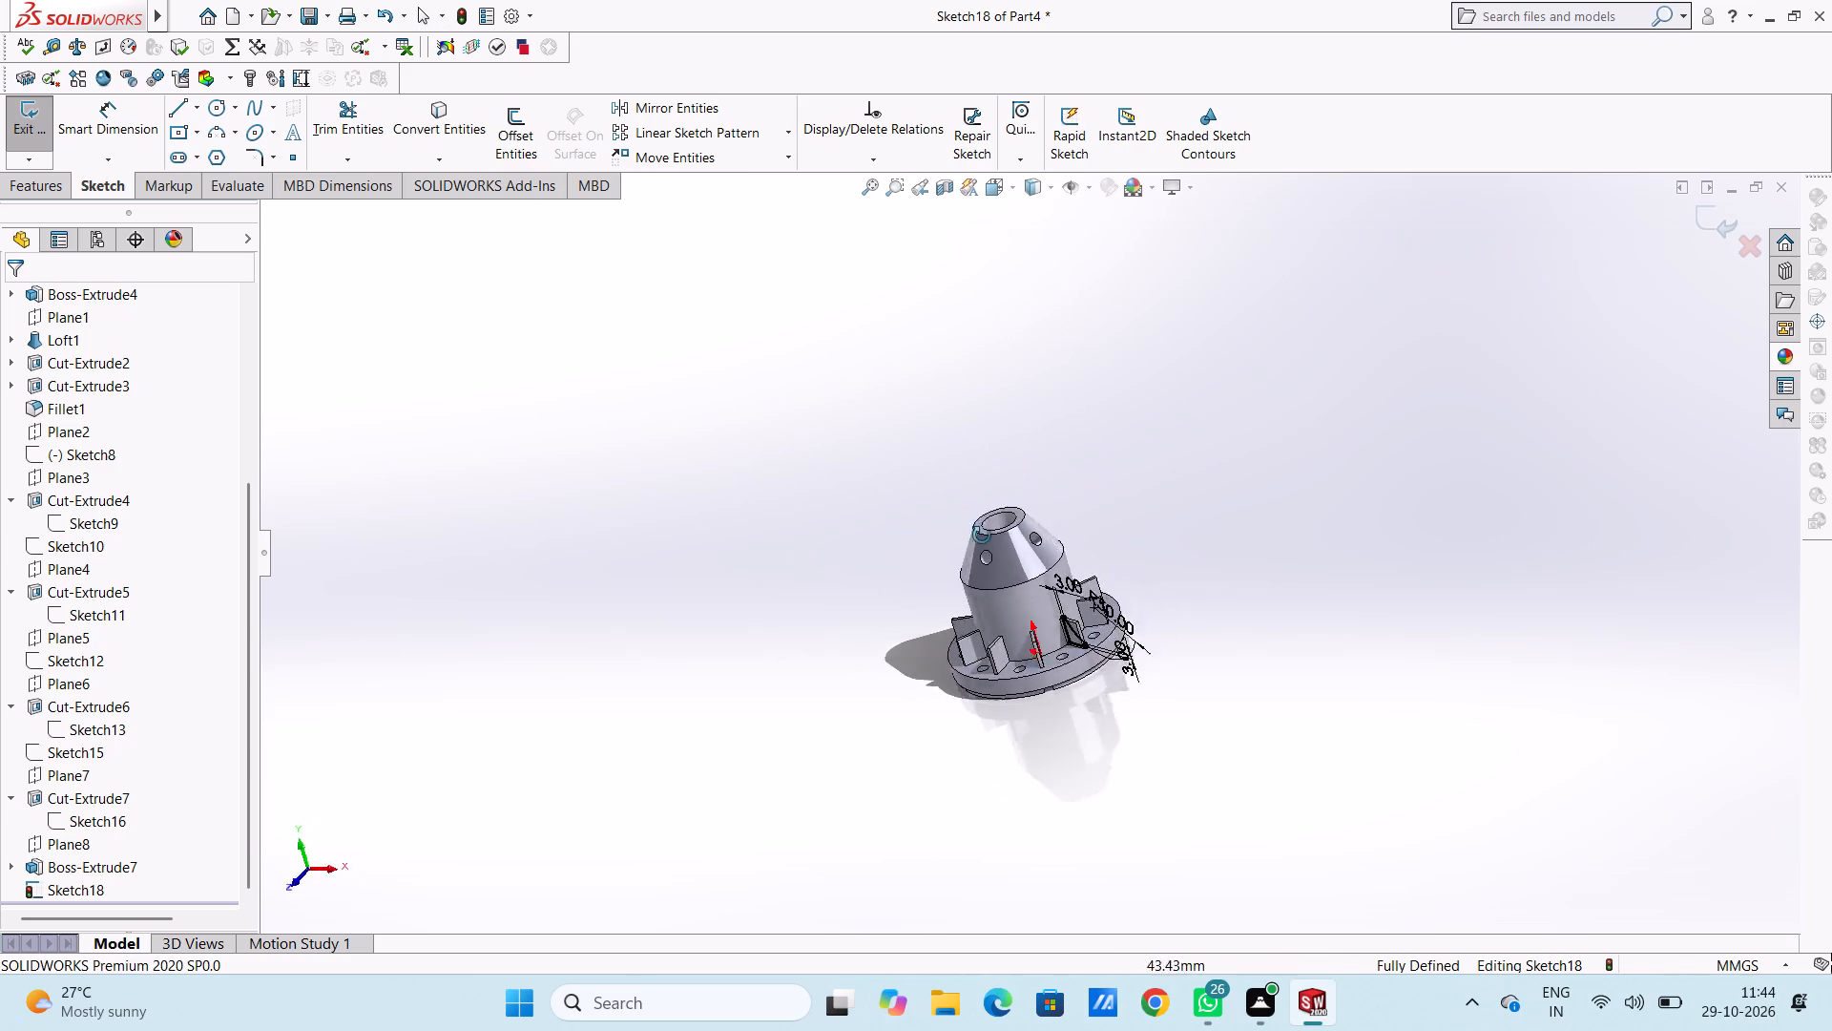
middle_drag(982, 536, 1010, 548)
middle_drag(1010, 548, 1012, 507)
middle_drag(1030, 473, 989, 486)
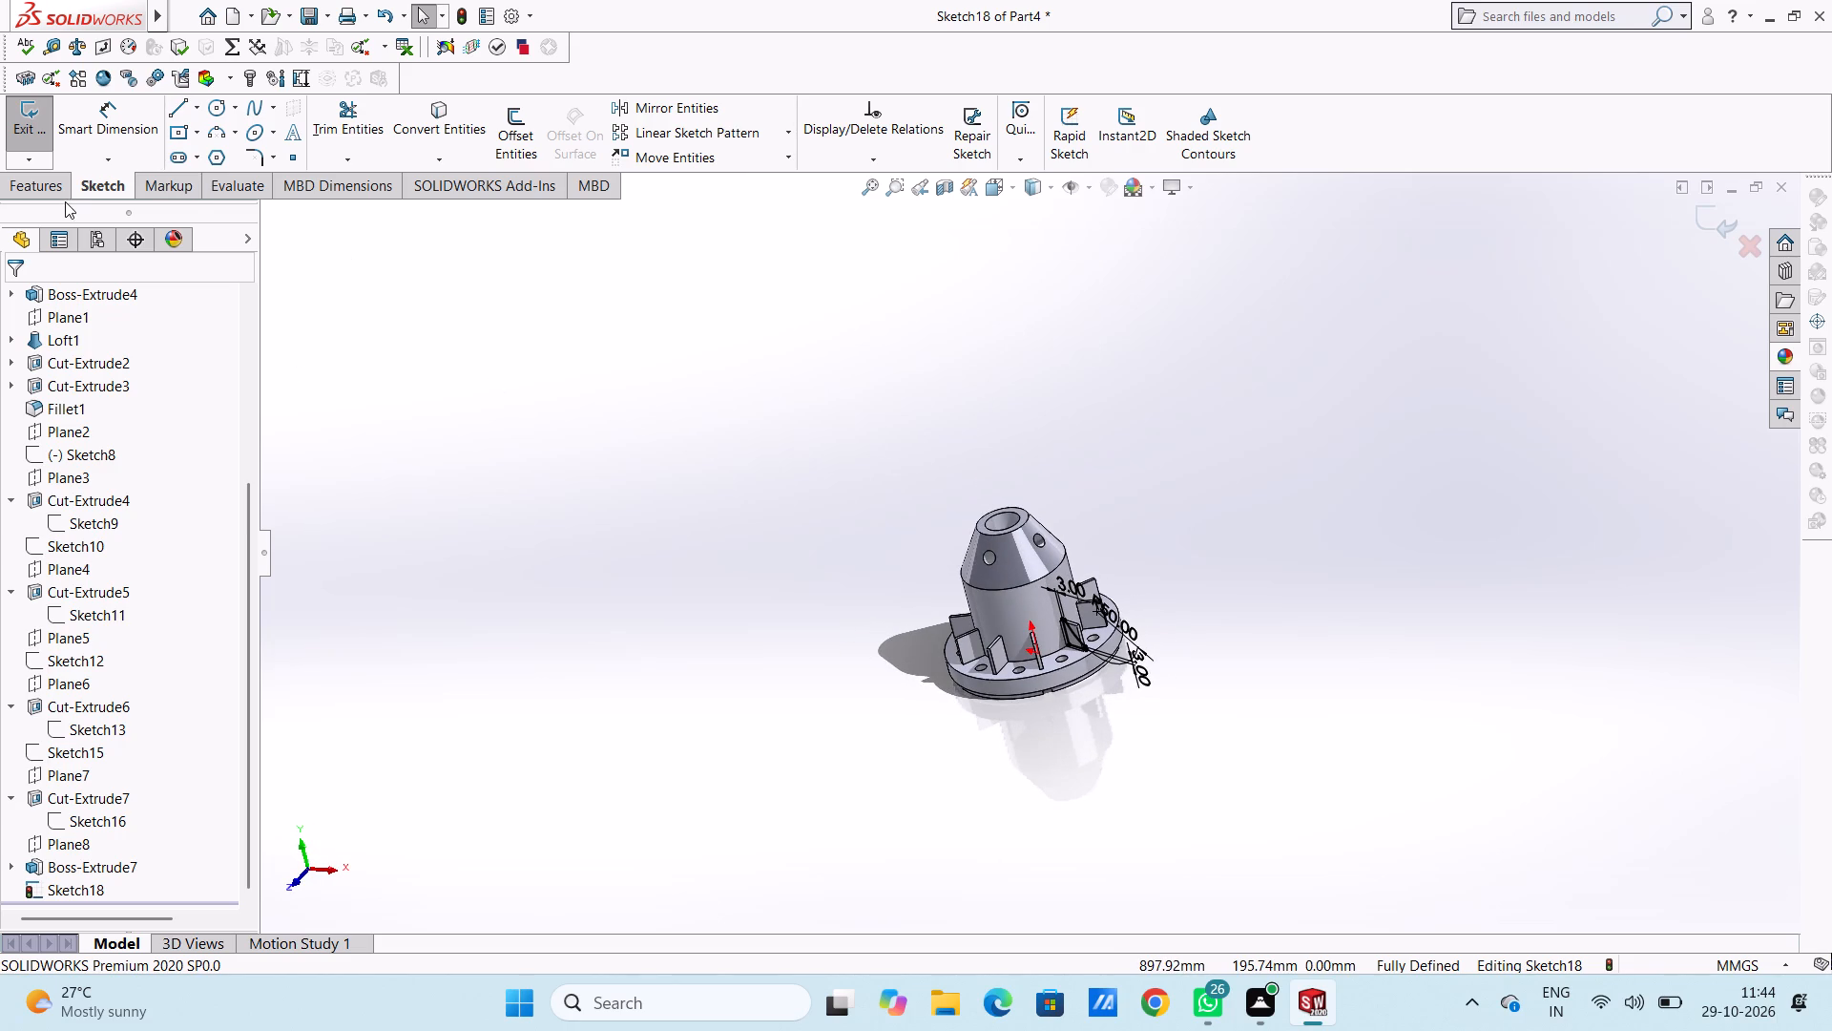
click(38, 185)
click(322, 123)
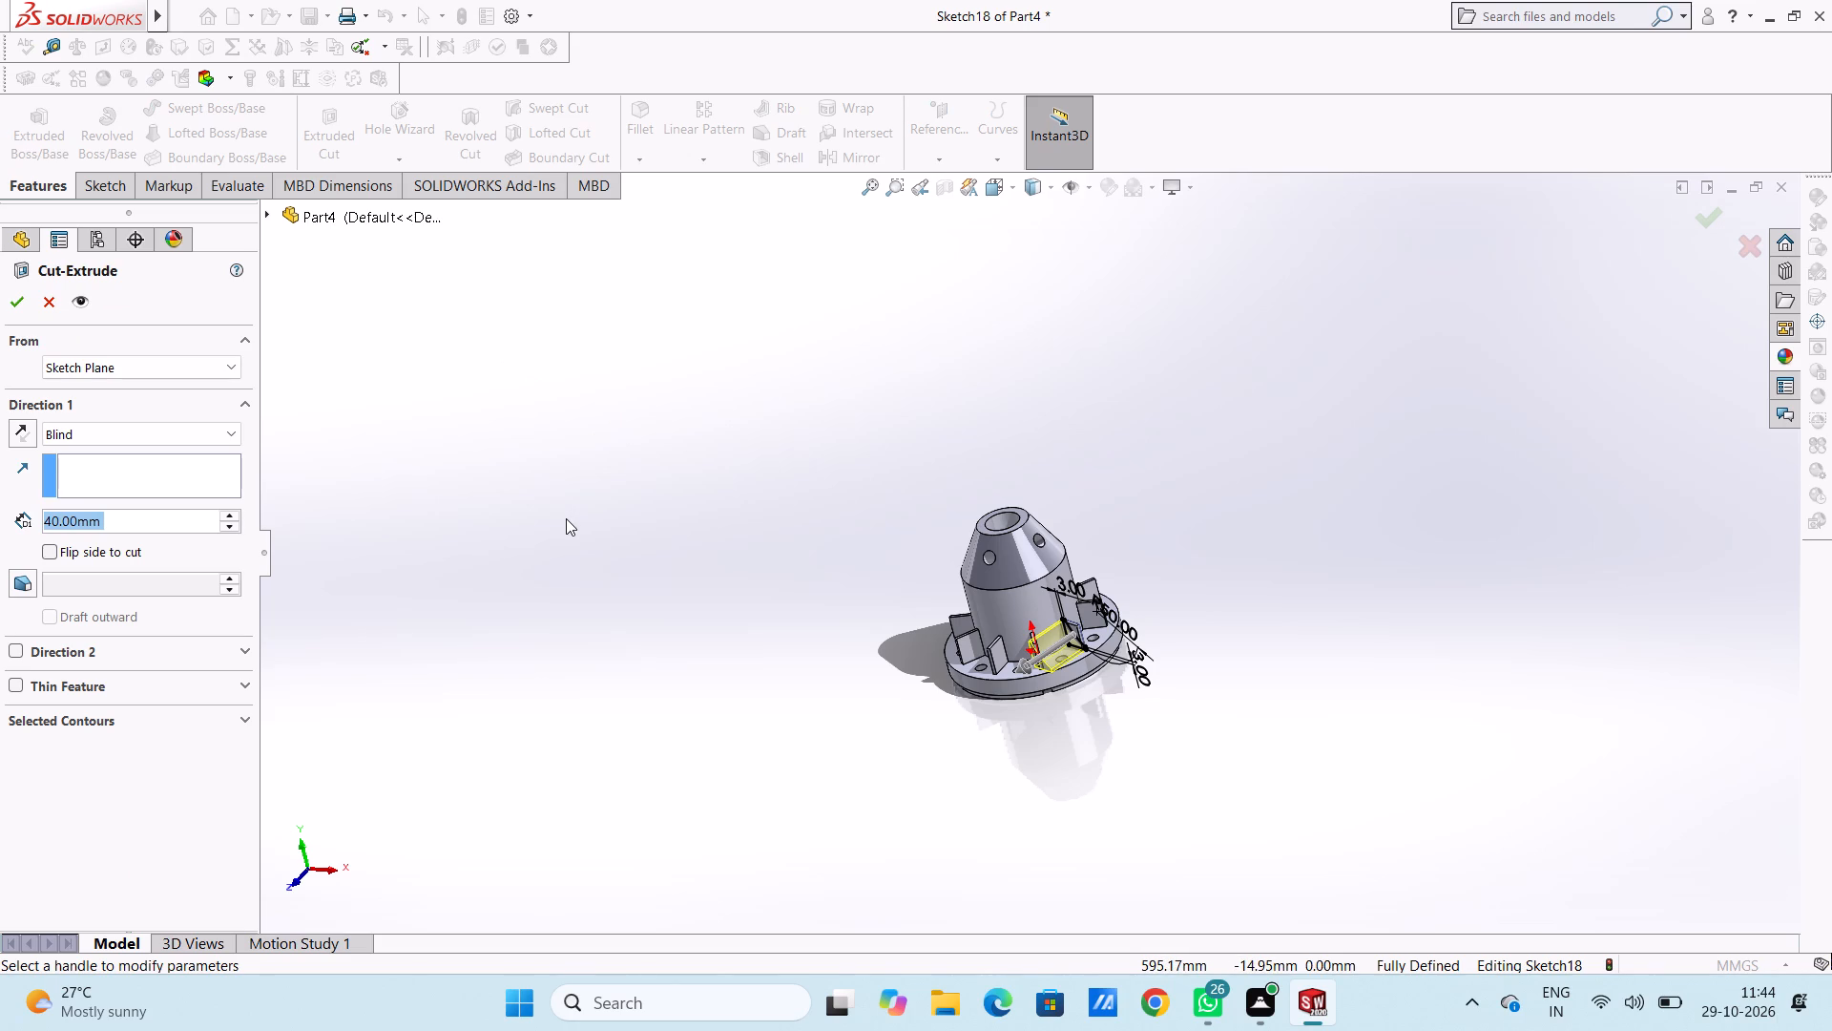
key(5)
key(Return)
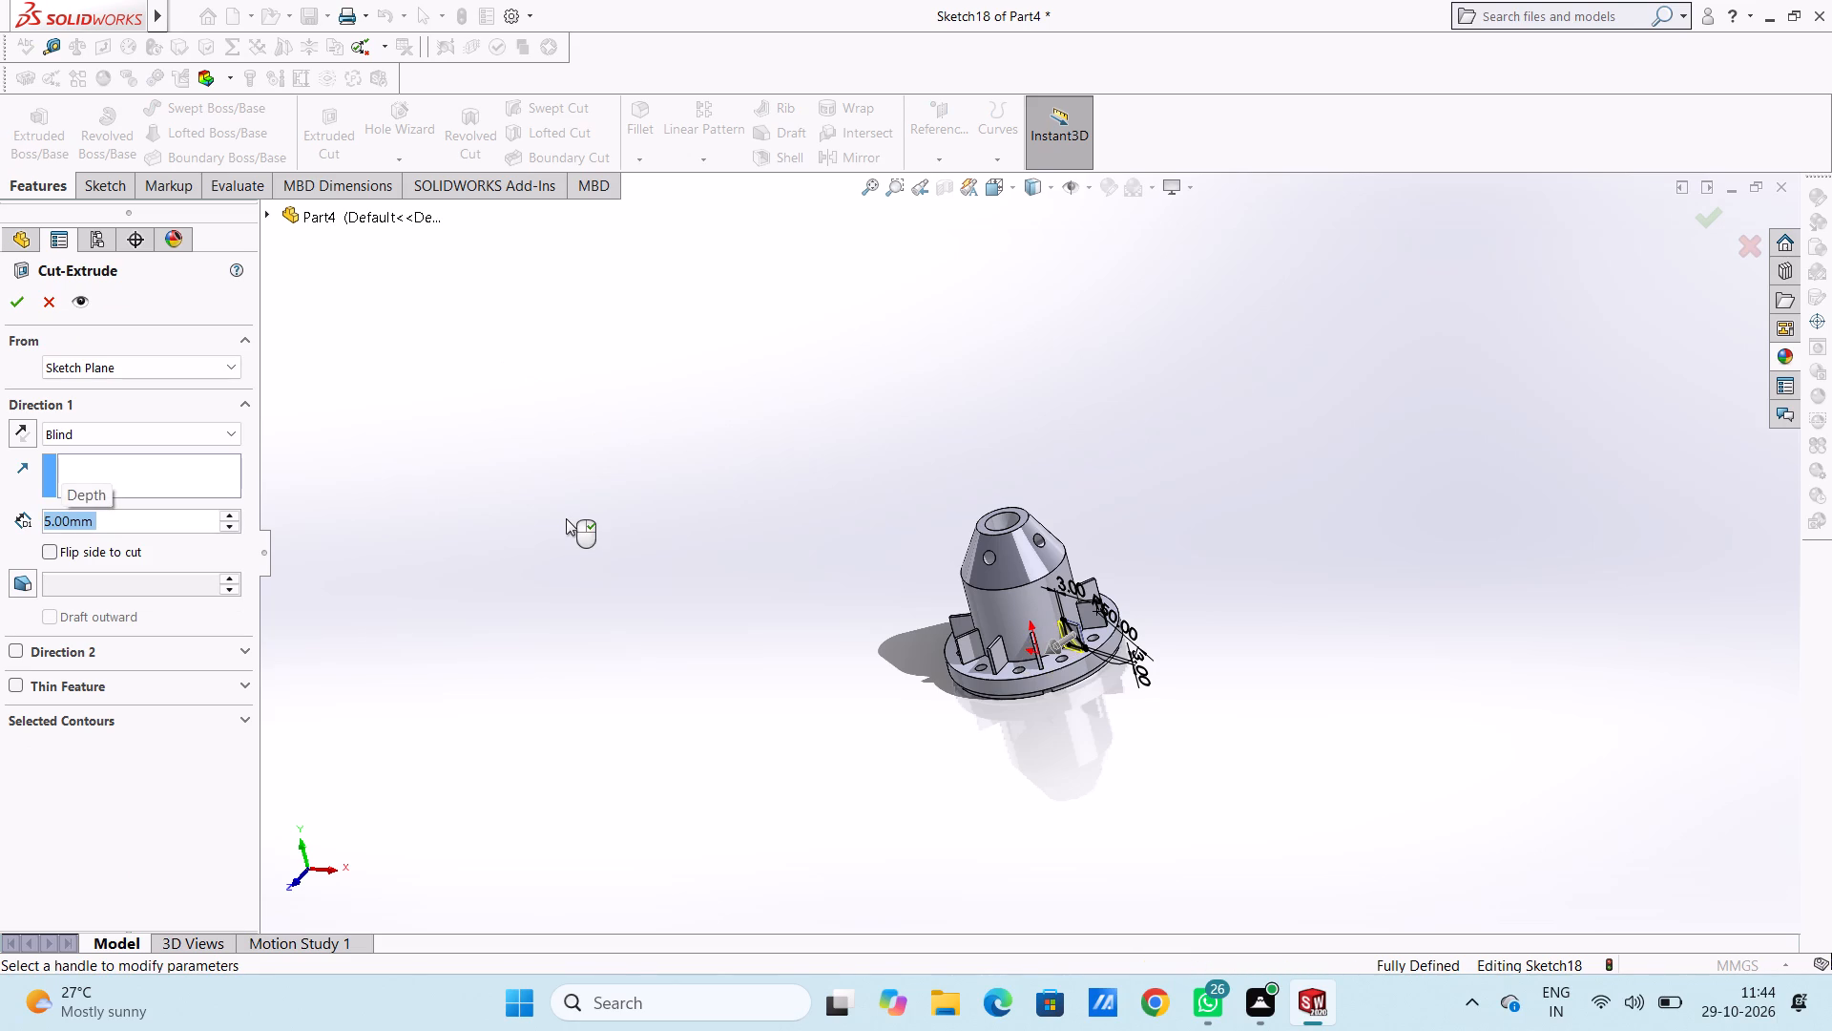
click(10, 303)
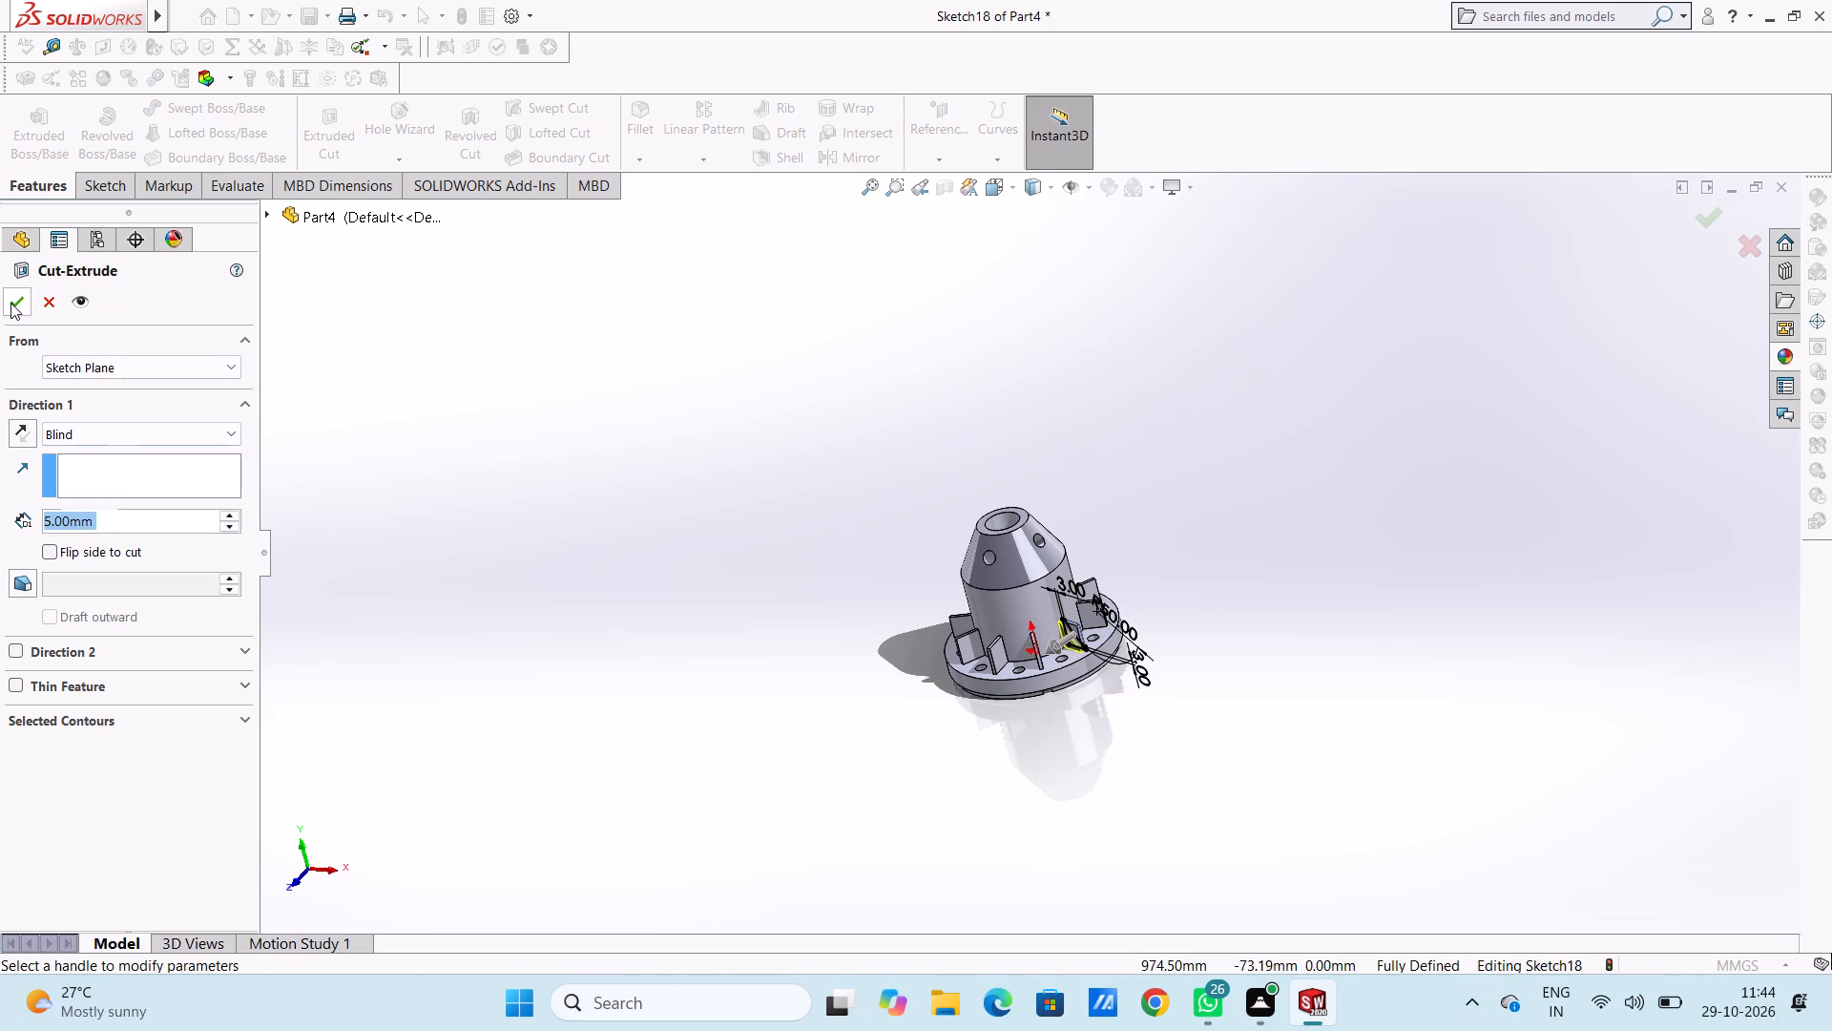
click(580, 546)
middle_drag(688, 642, 725, 614)
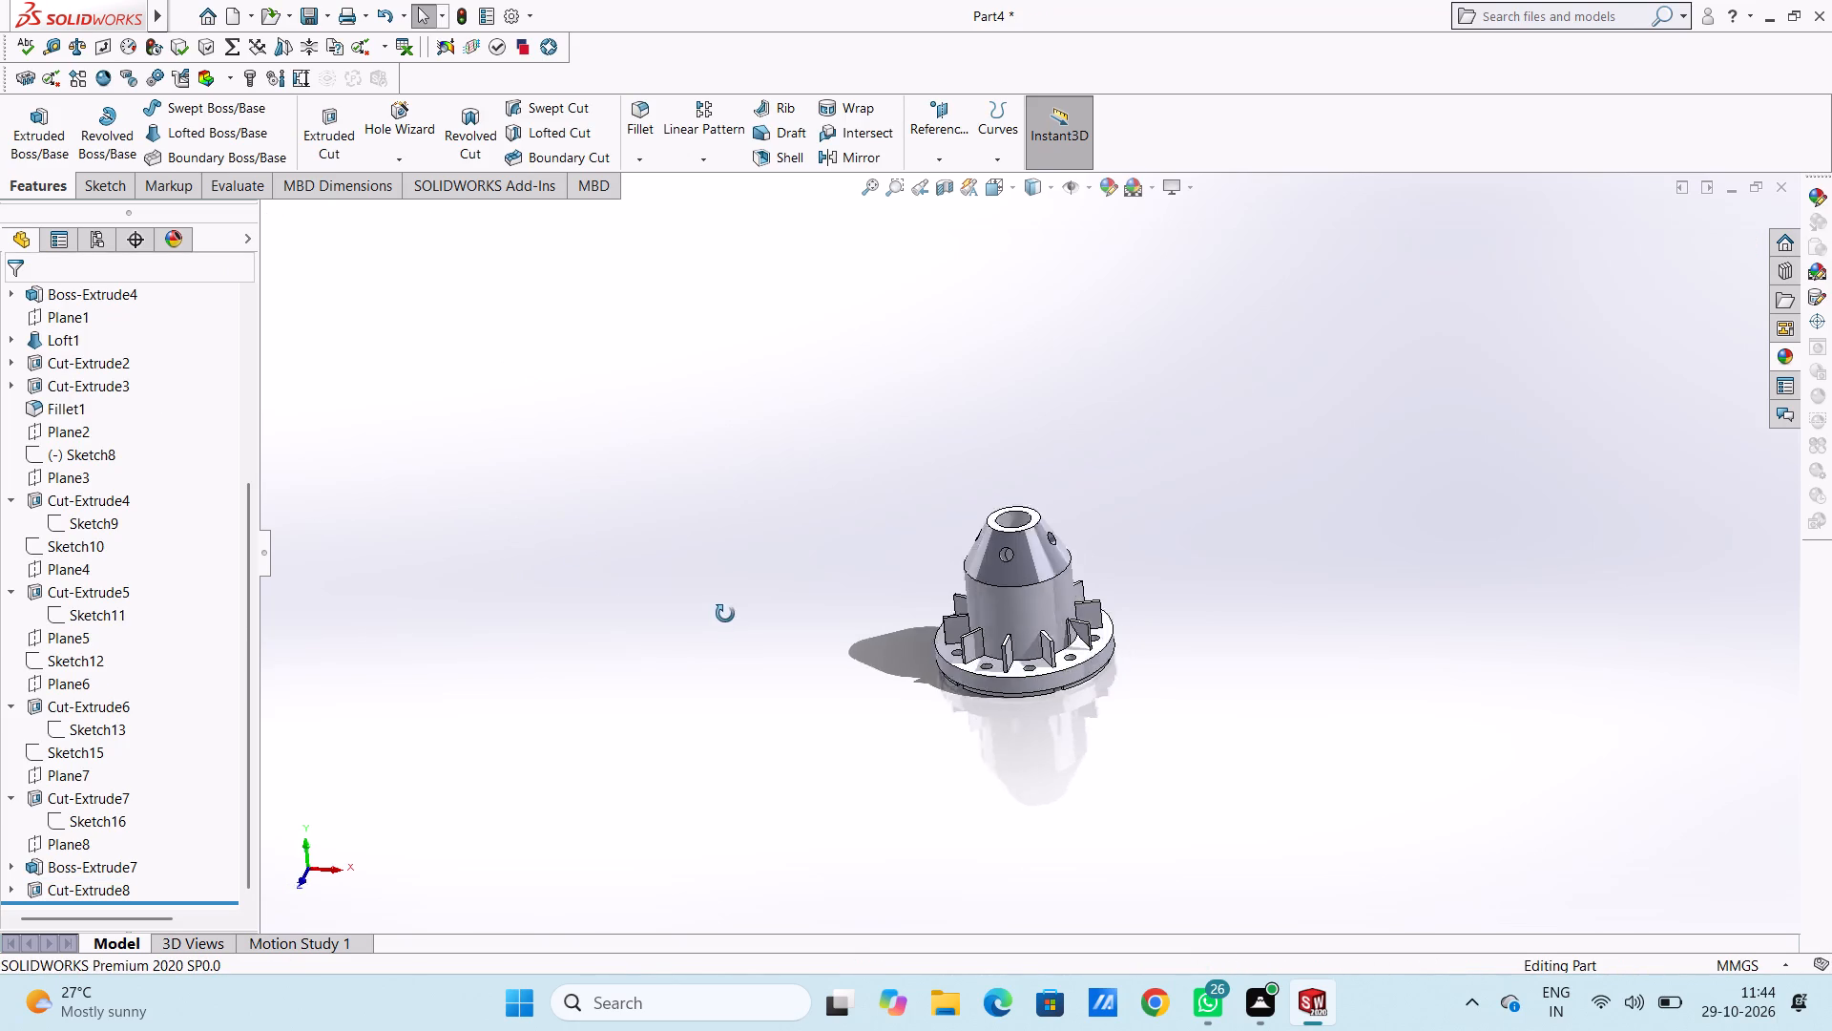
Undo the 5 mm cut-extrude of the rib profile to return to editing its sketch.
middle_drag(725, 614, 677, 537)
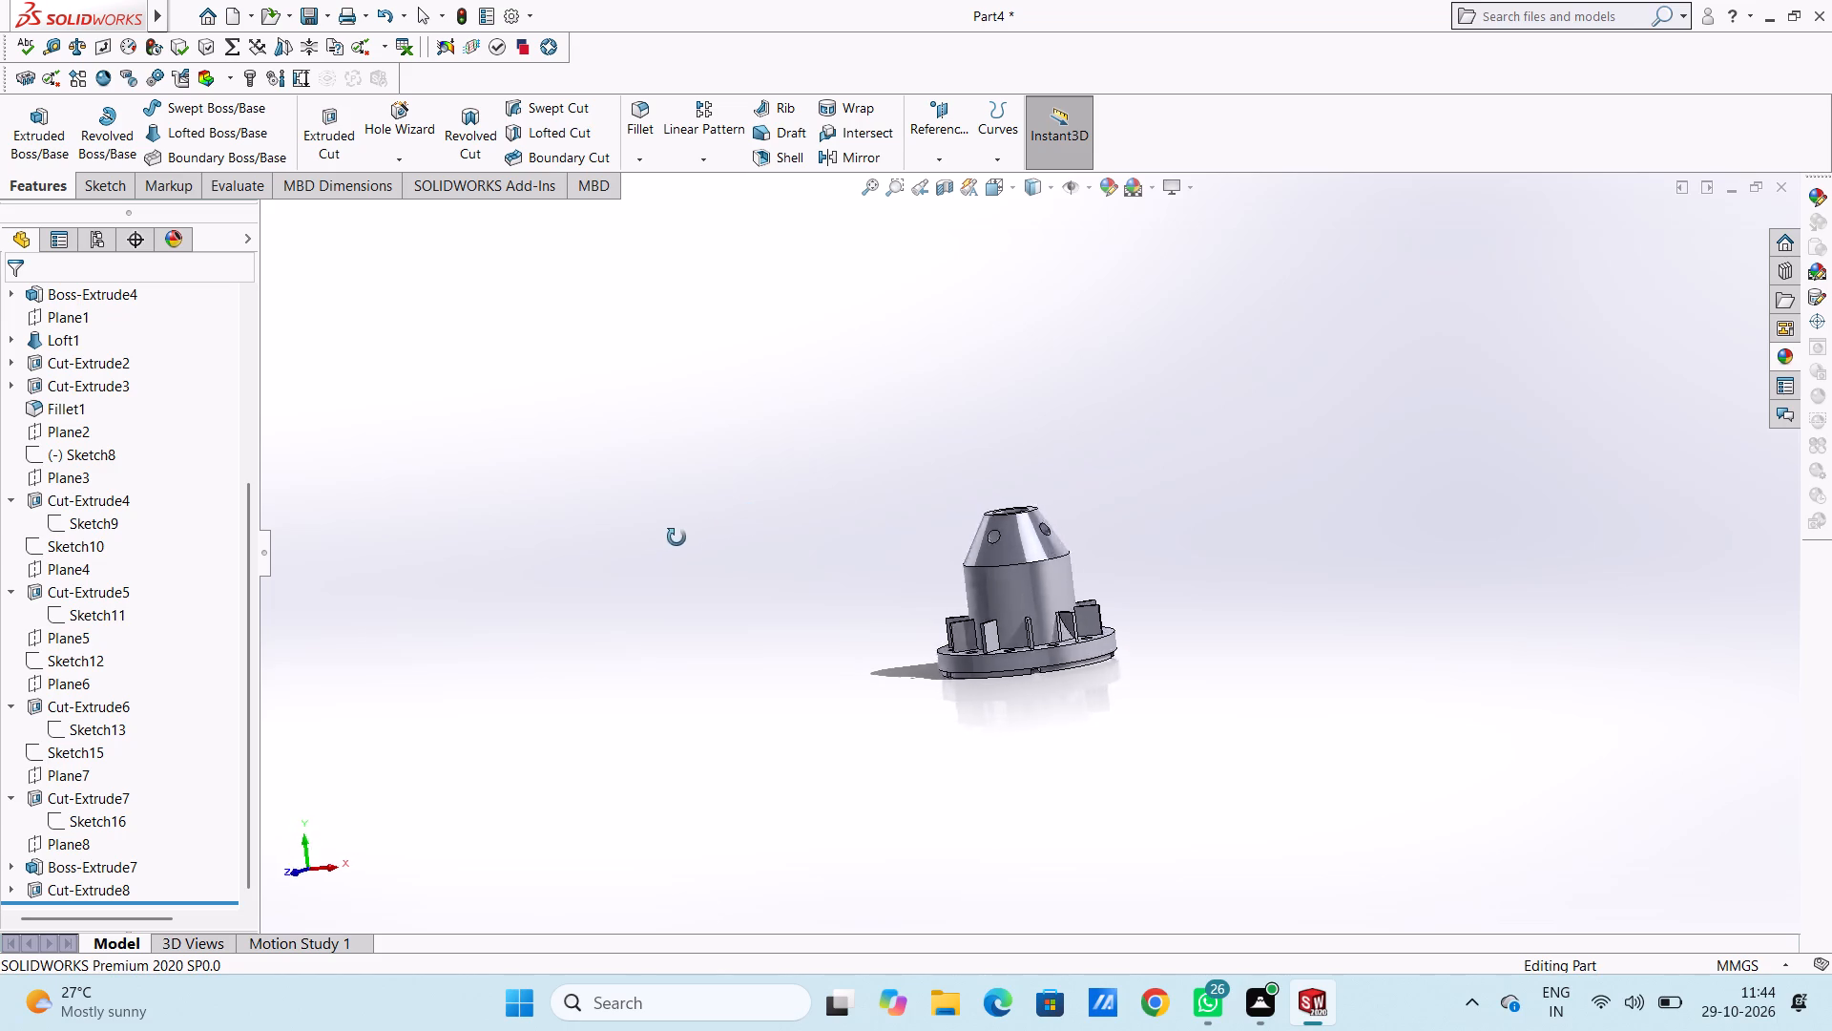
middle_drag(677, 537, 492, 635)
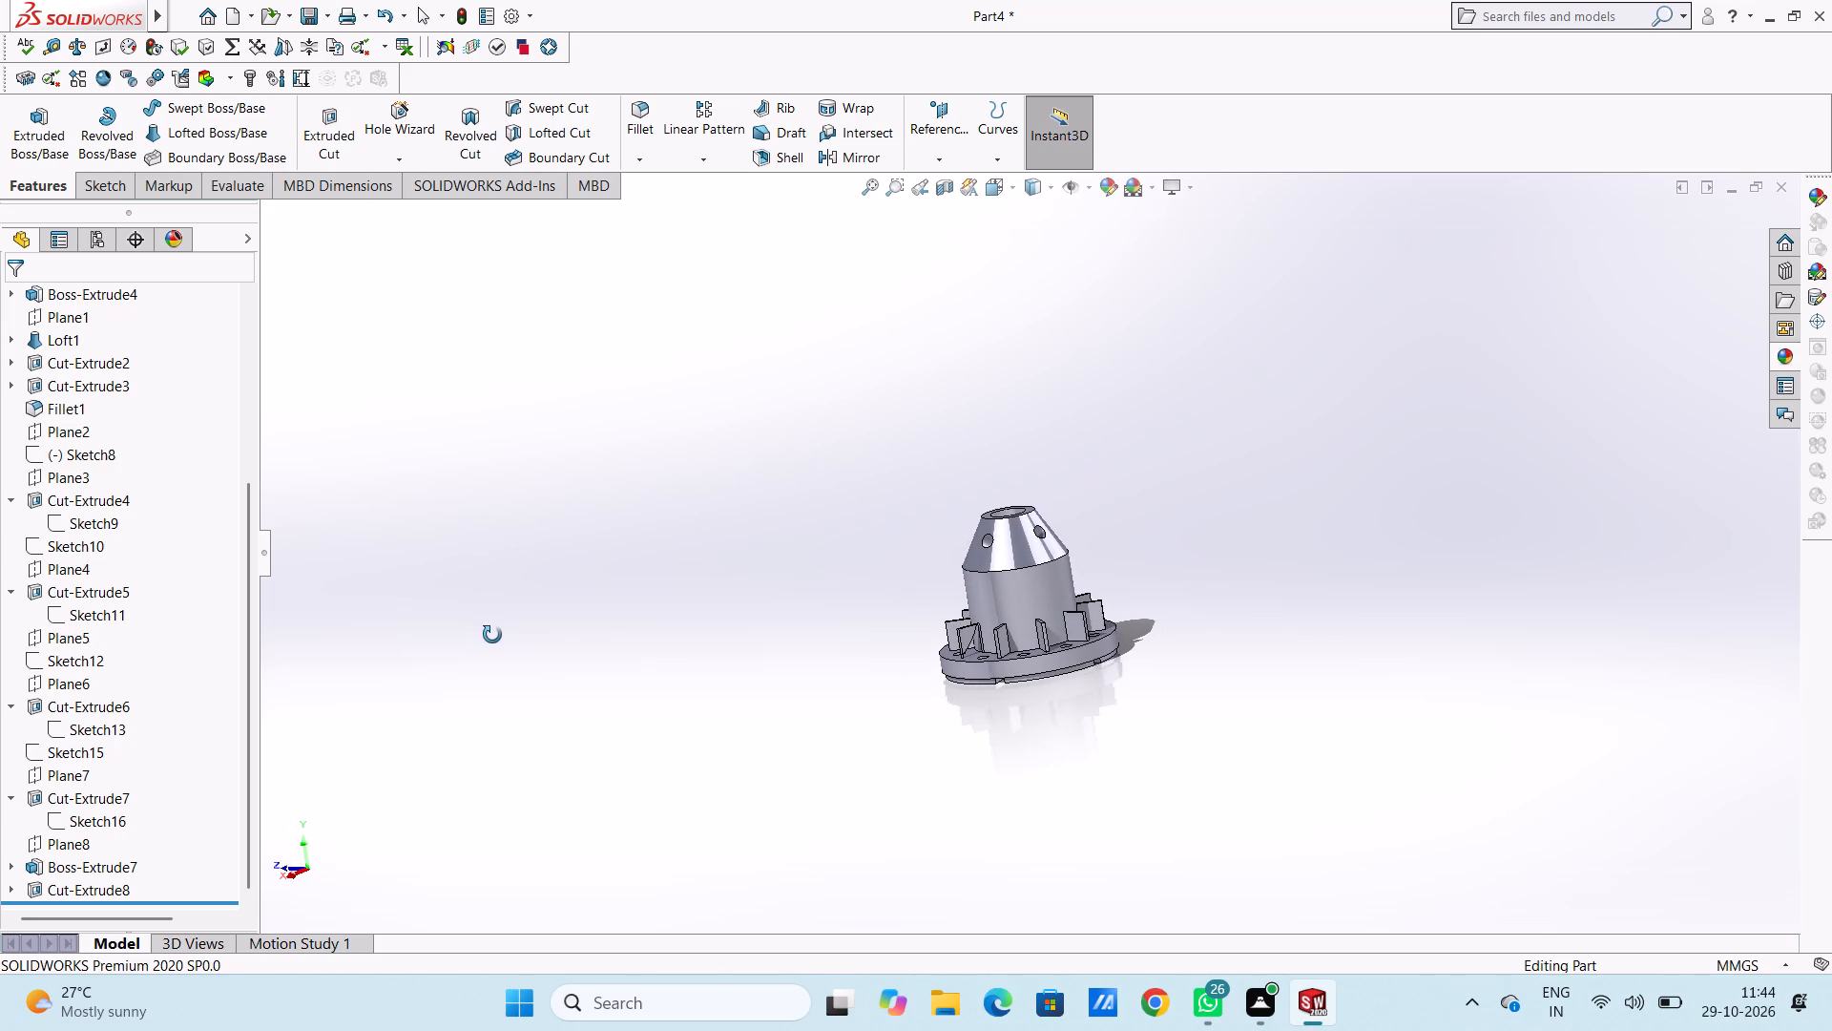
middle_drag(492, 635, 493, 635)
key(ctrl+z)
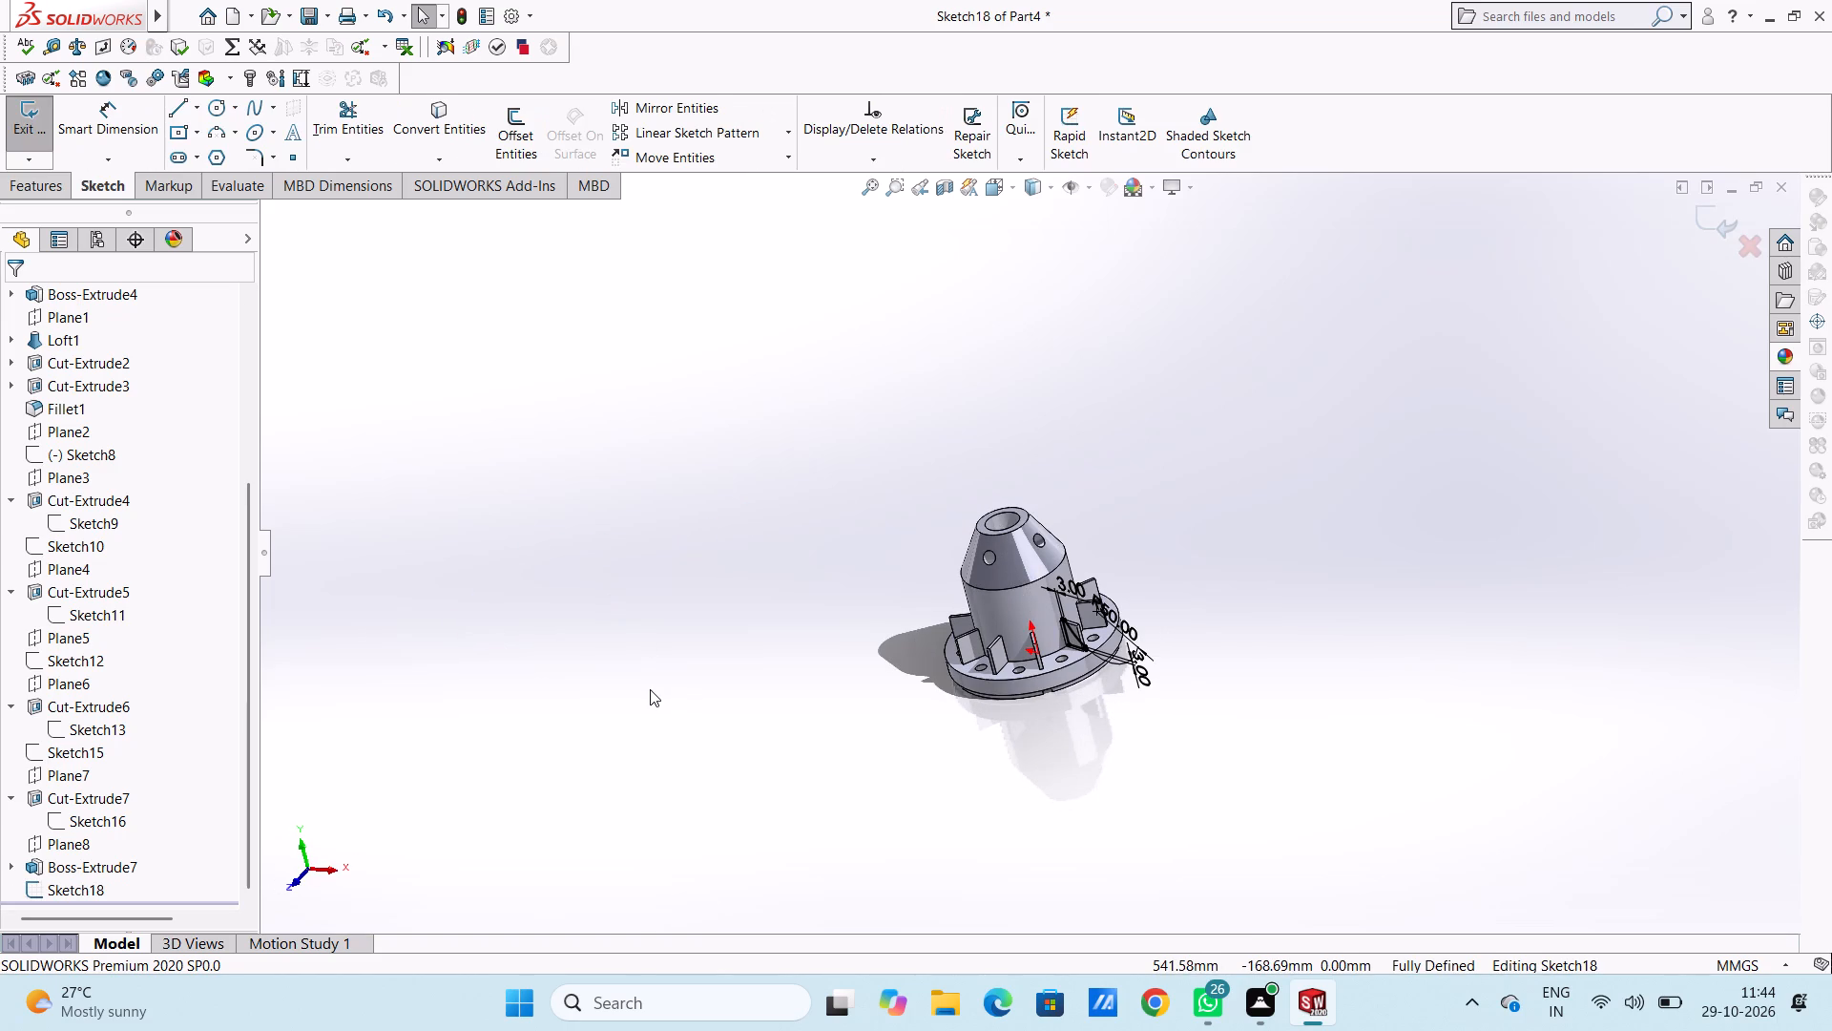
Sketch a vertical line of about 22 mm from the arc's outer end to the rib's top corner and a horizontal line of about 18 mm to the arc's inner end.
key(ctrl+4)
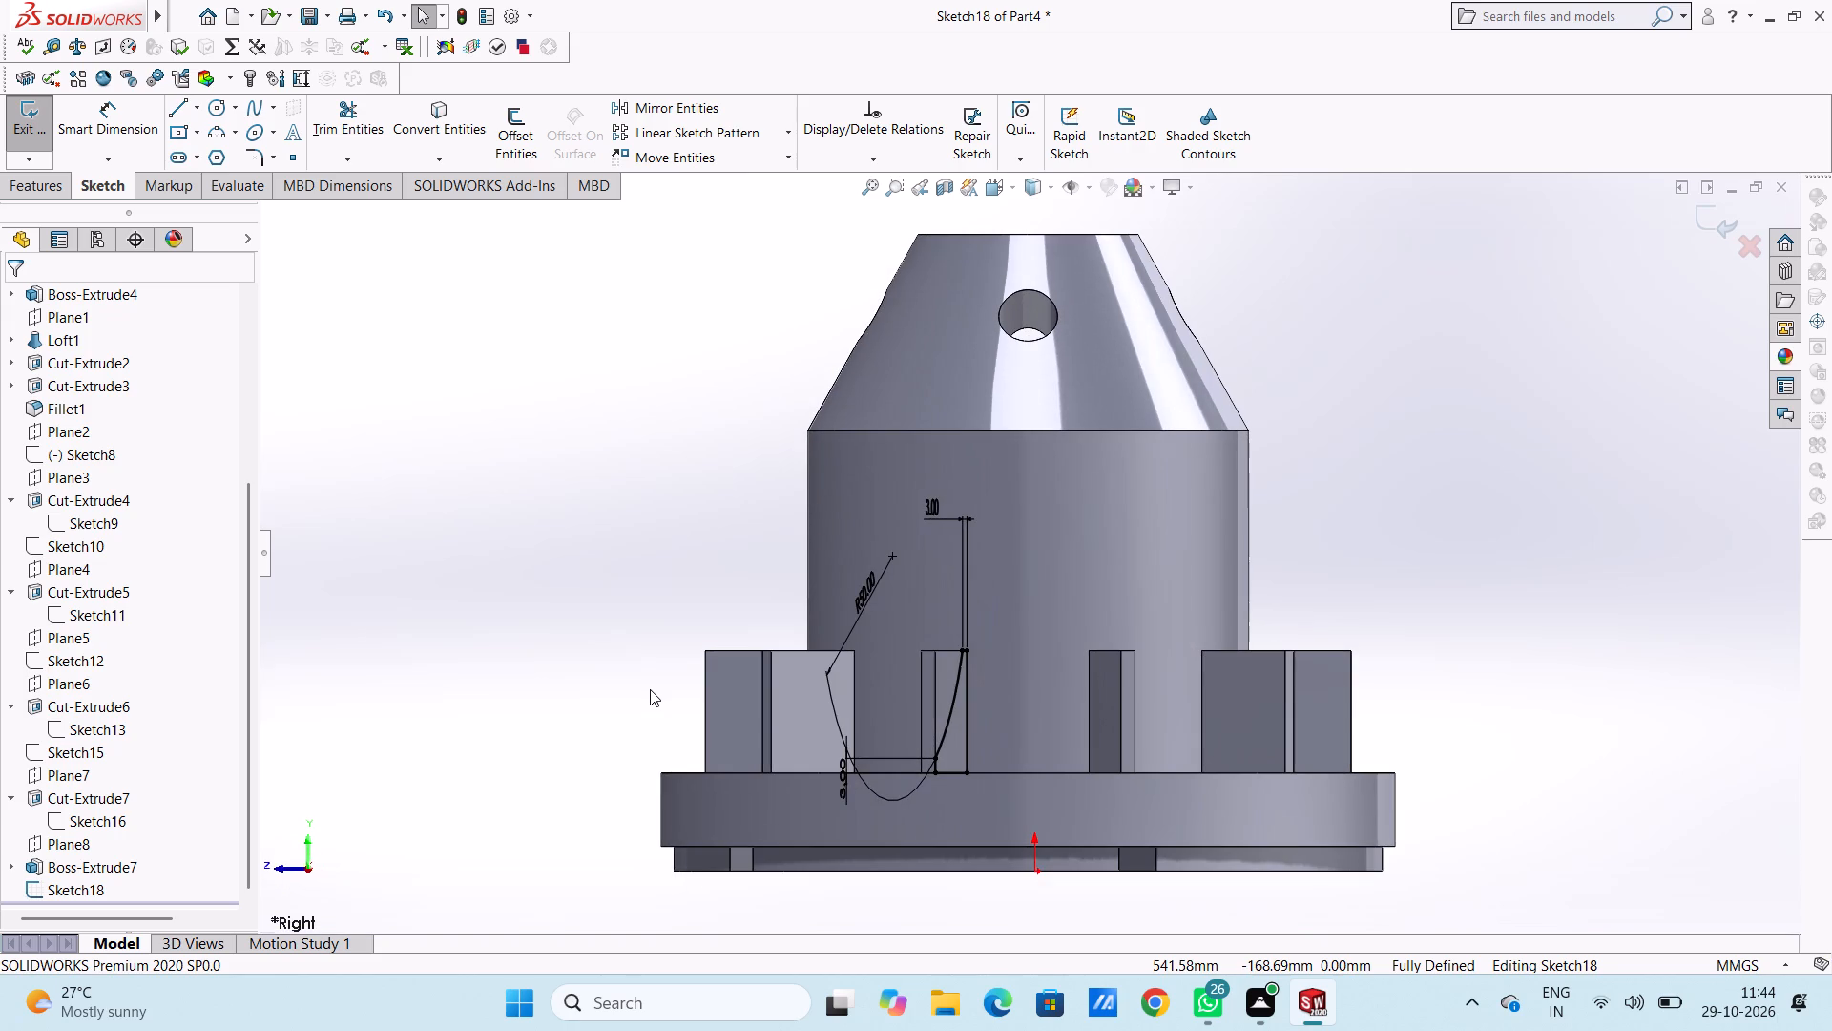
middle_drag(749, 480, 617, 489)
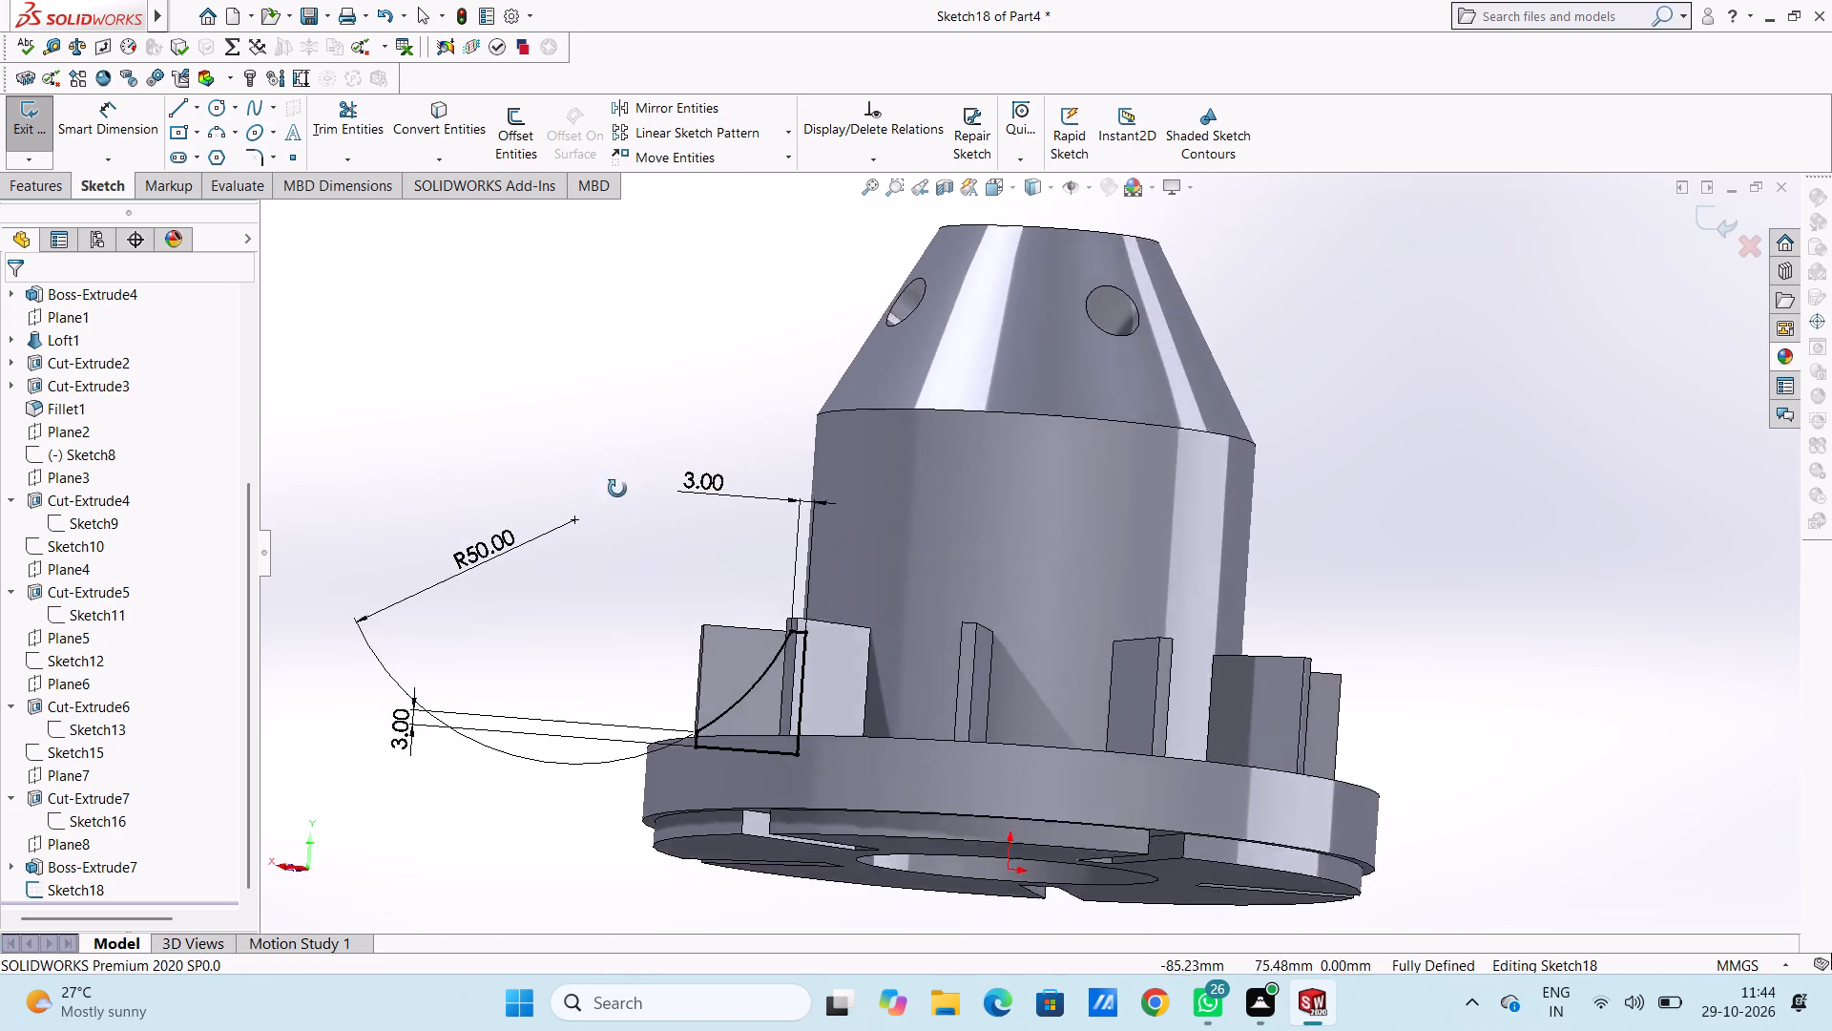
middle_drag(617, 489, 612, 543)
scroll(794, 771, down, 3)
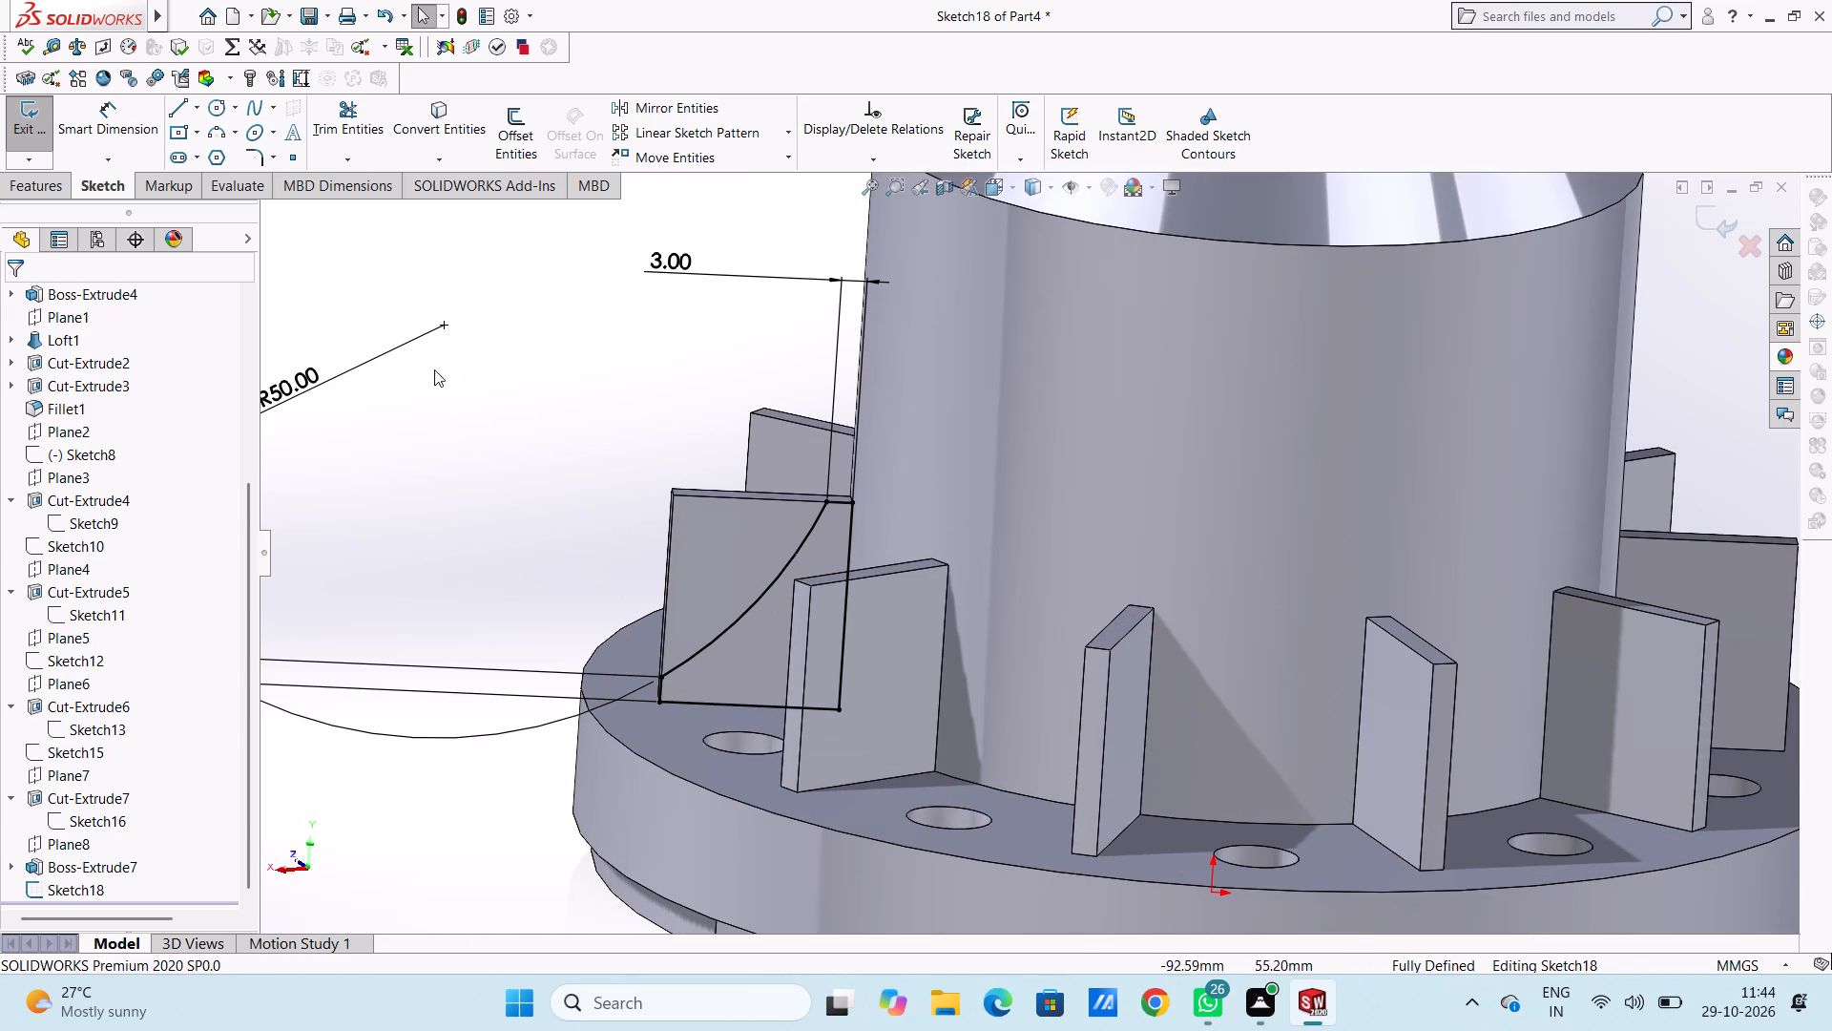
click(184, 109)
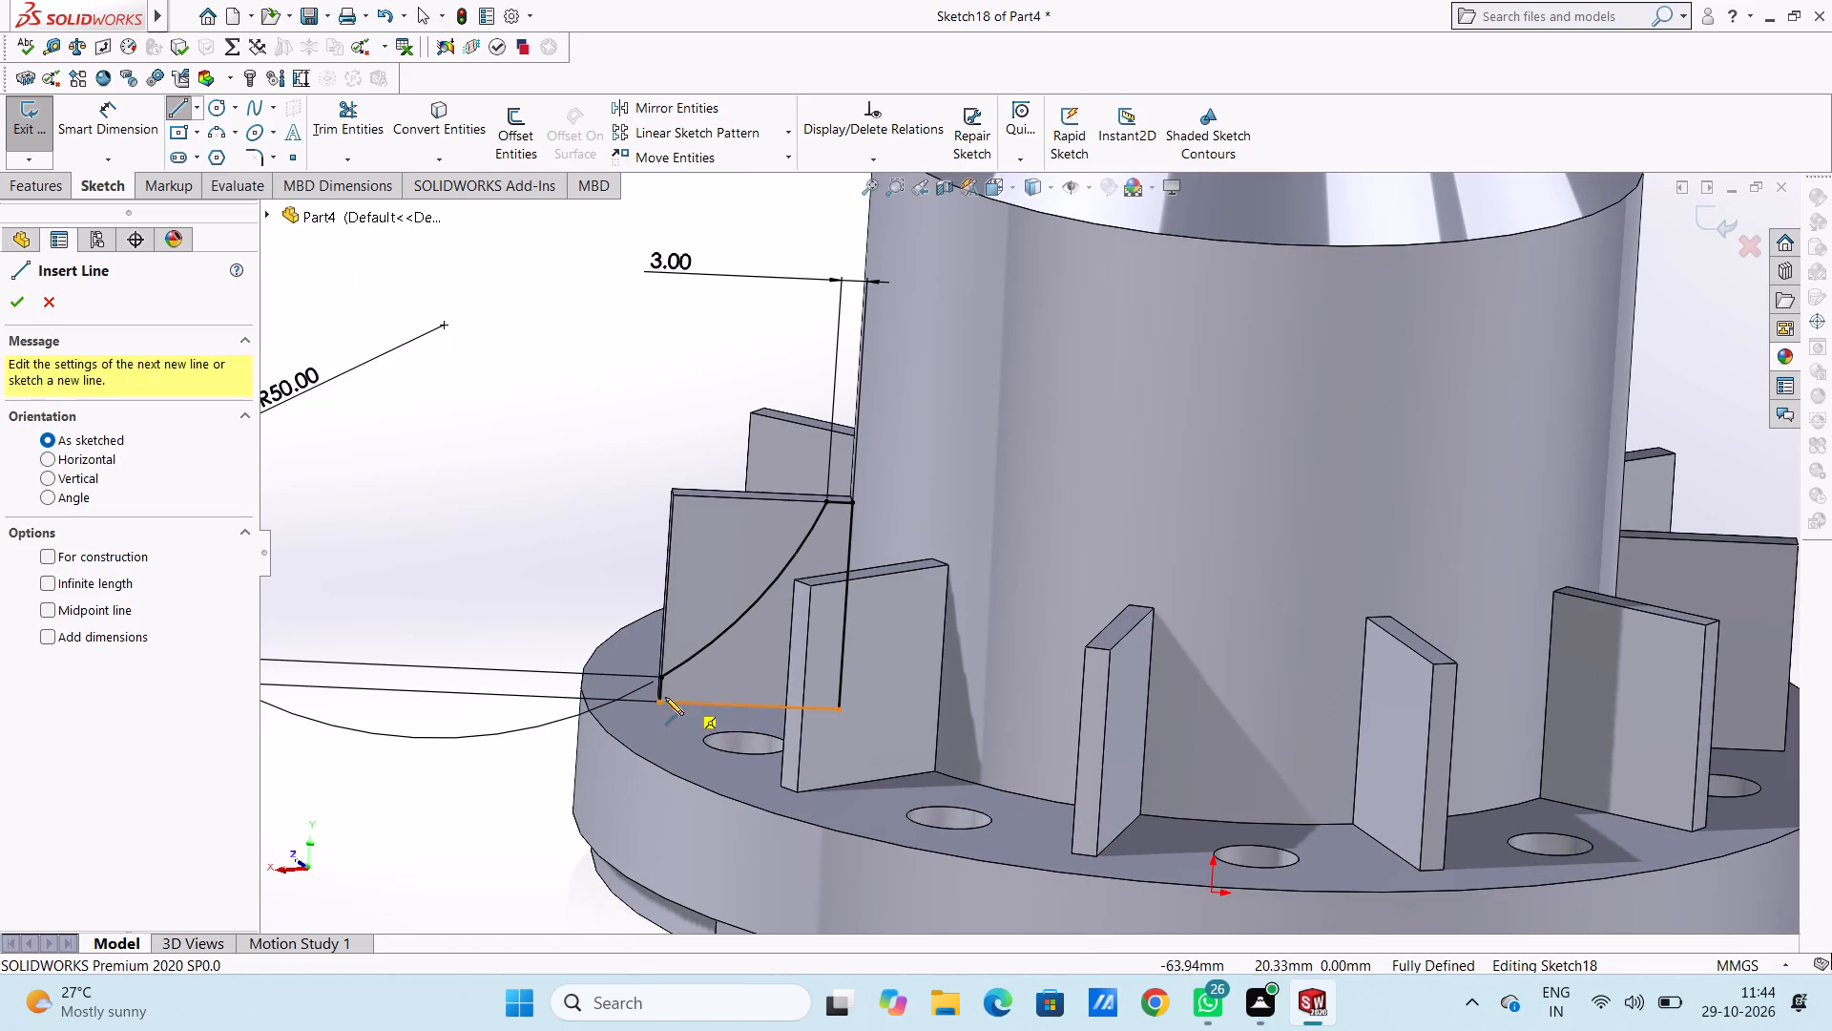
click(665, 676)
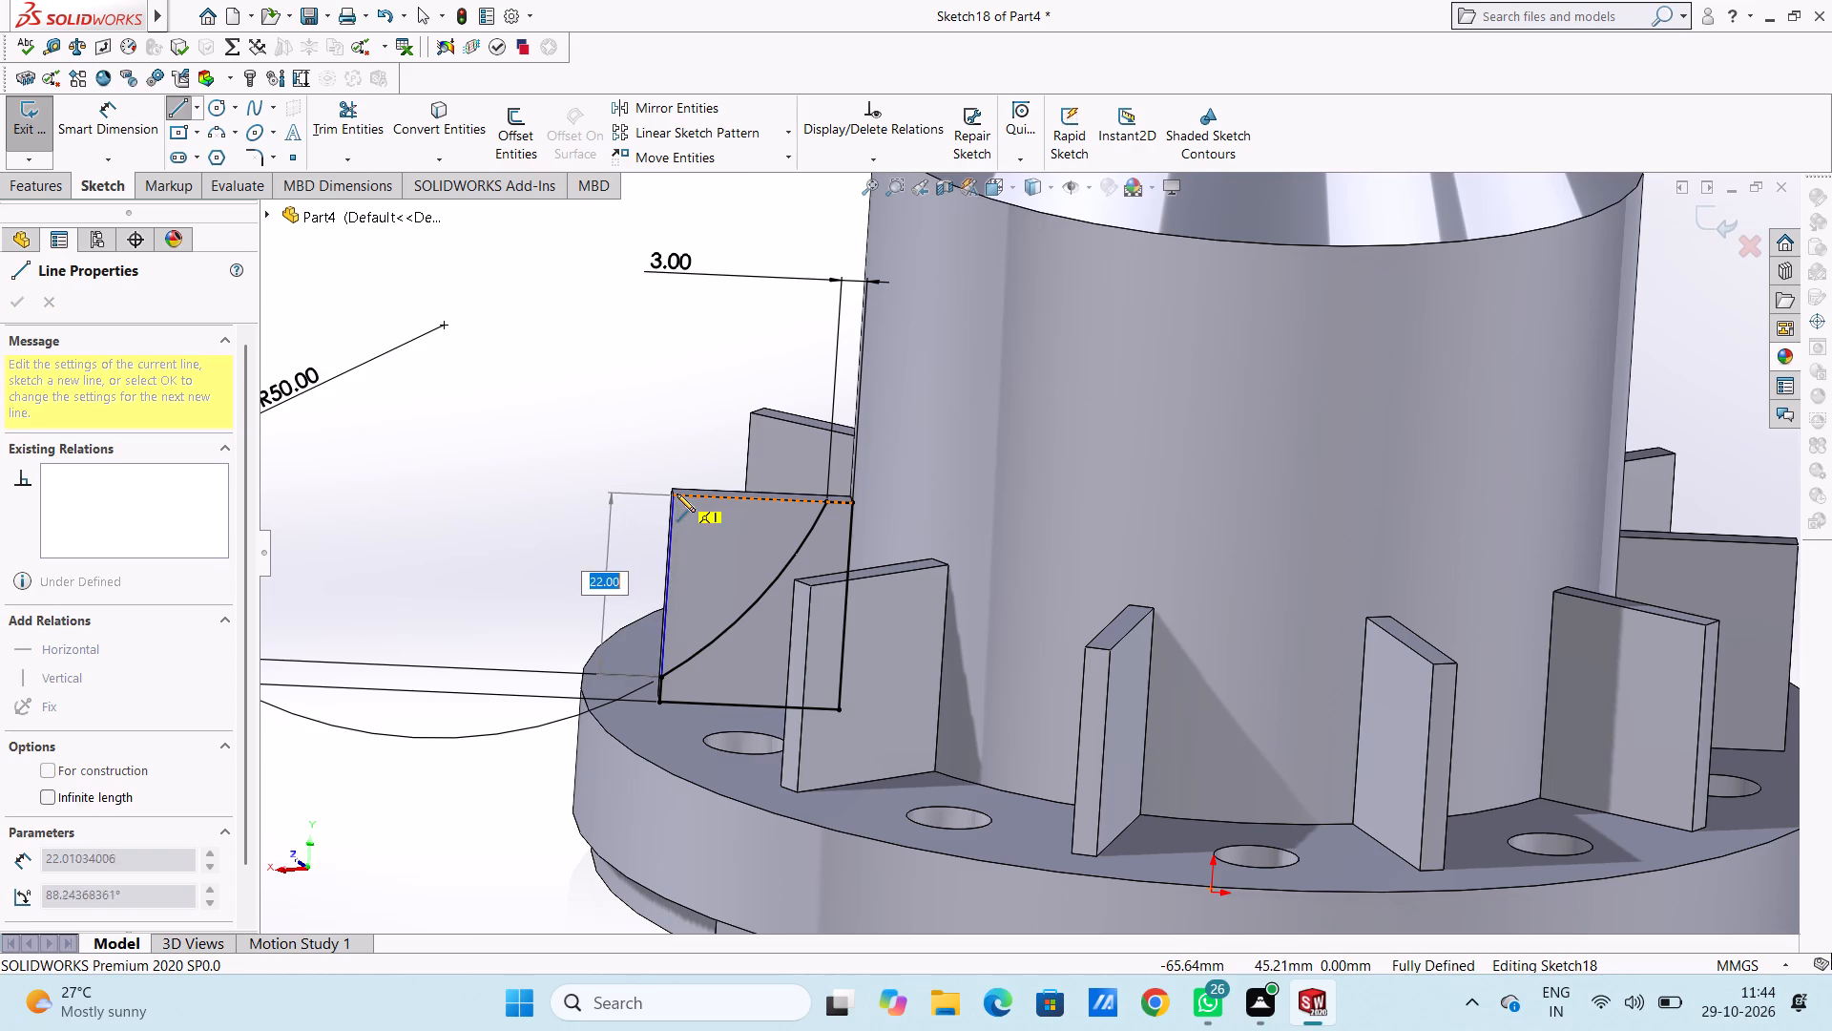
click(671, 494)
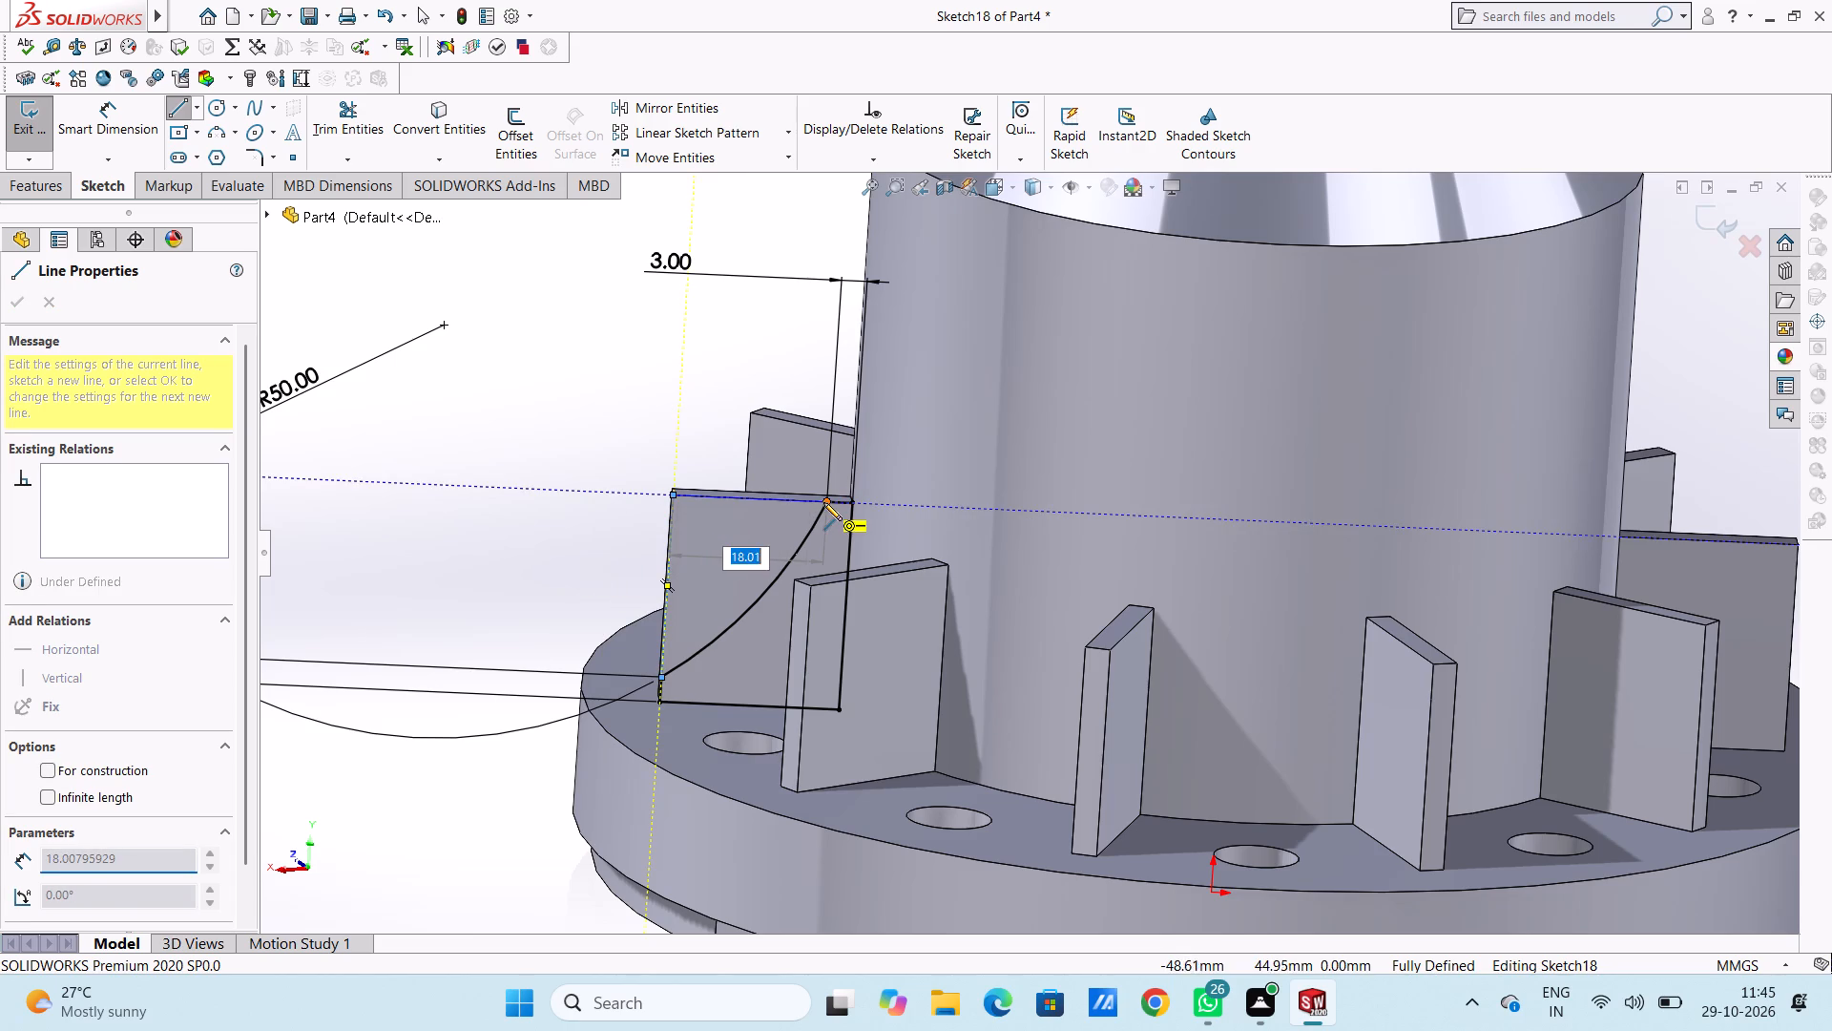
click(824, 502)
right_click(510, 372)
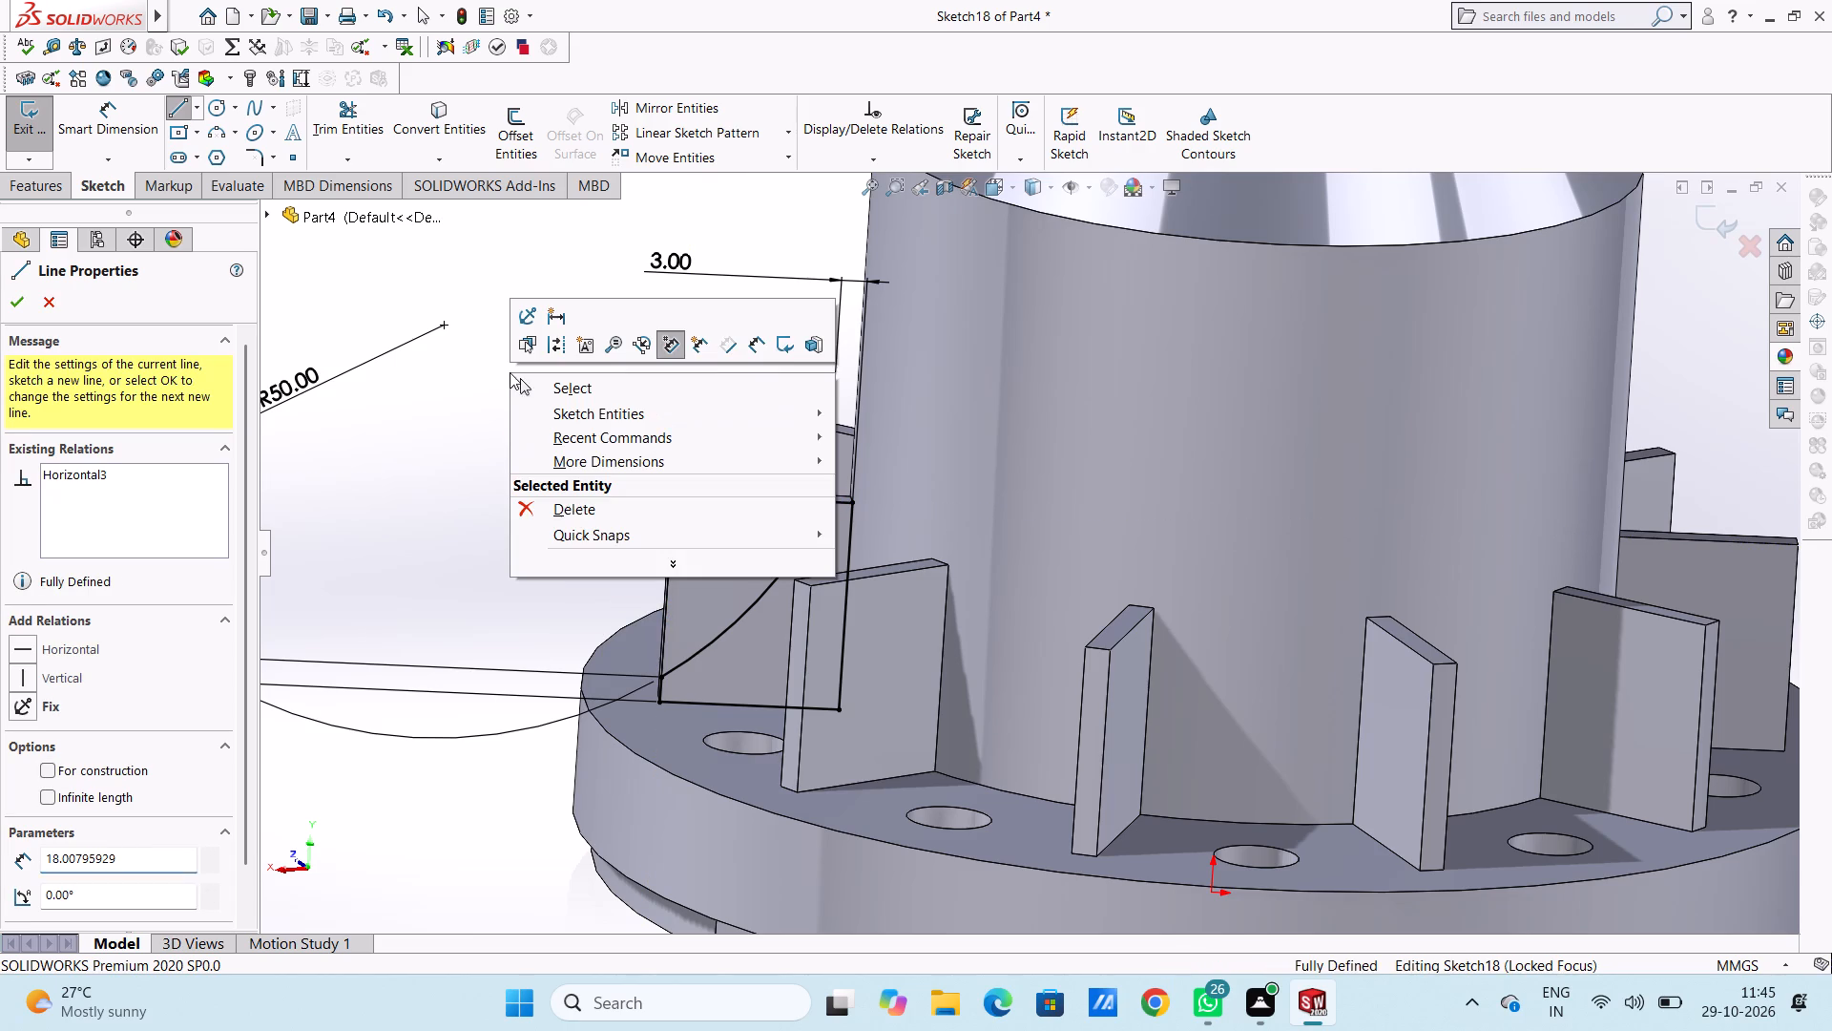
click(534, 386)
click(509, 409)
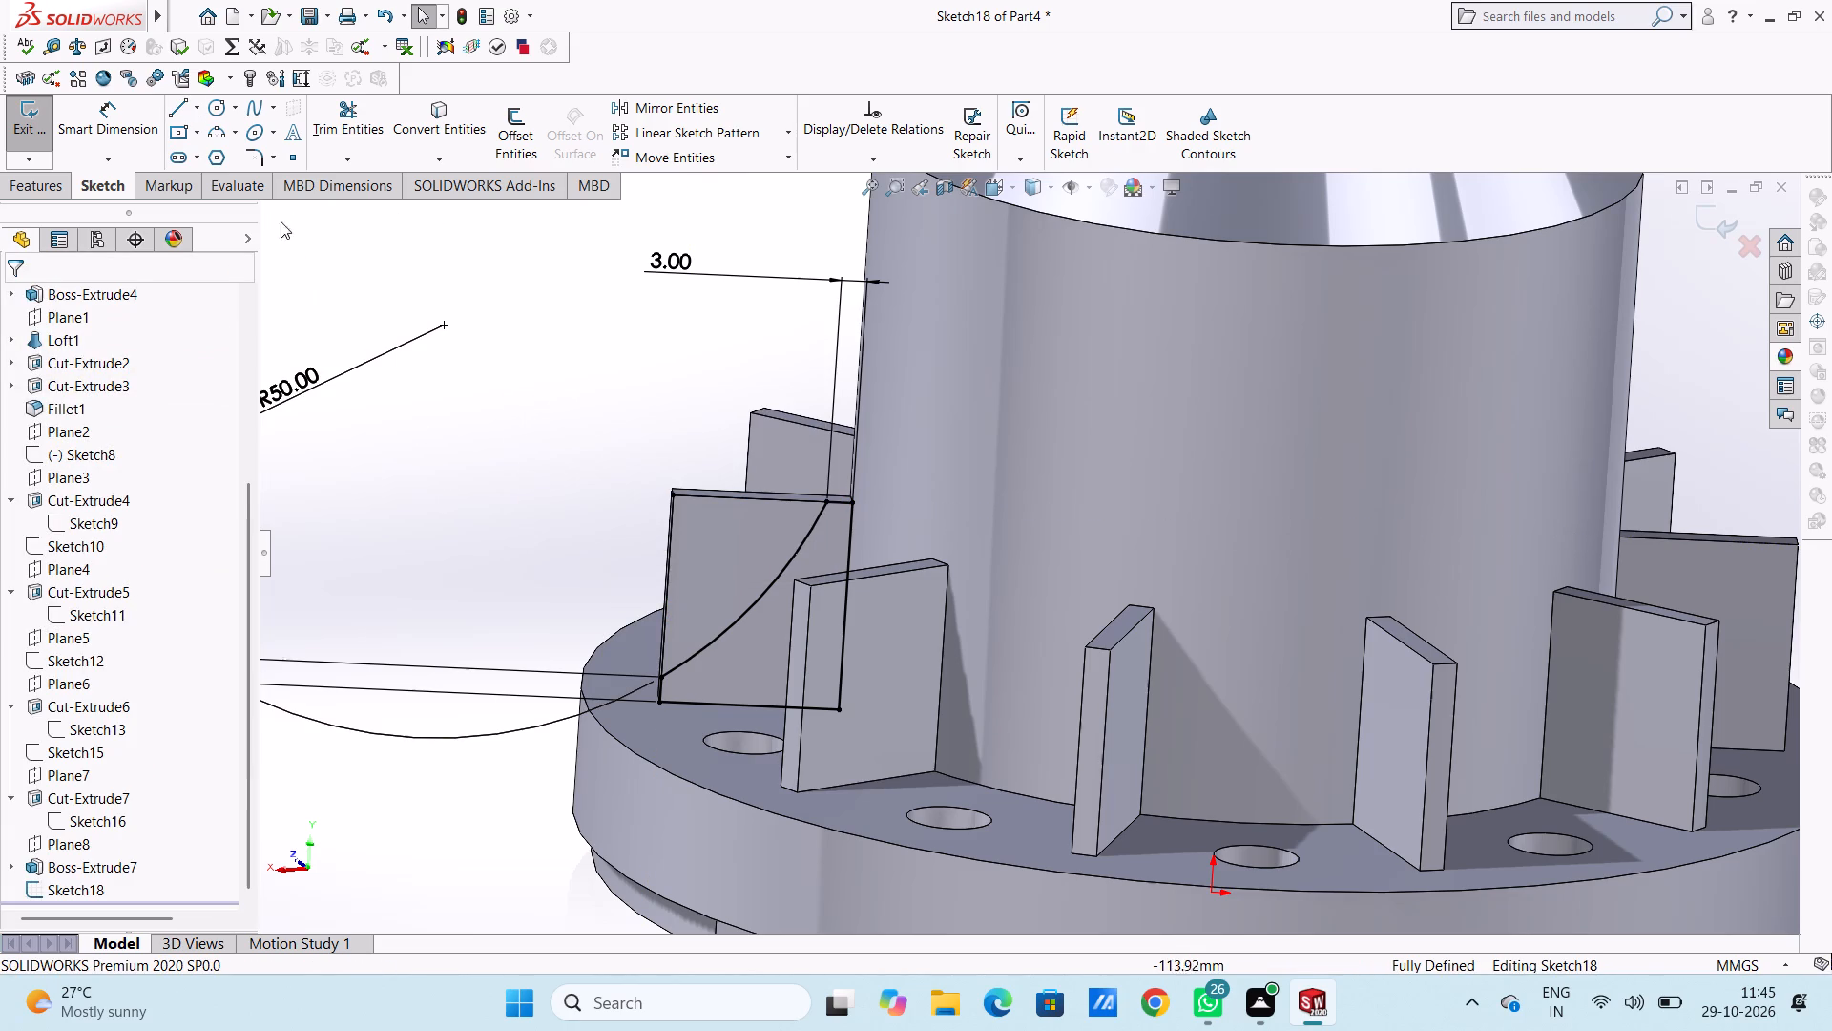
Trim away the sketch lines below the R50 arc: the short outer segment, the base line, the hub-side line and the short top segment.
click(364, 112)
click(662, 690)
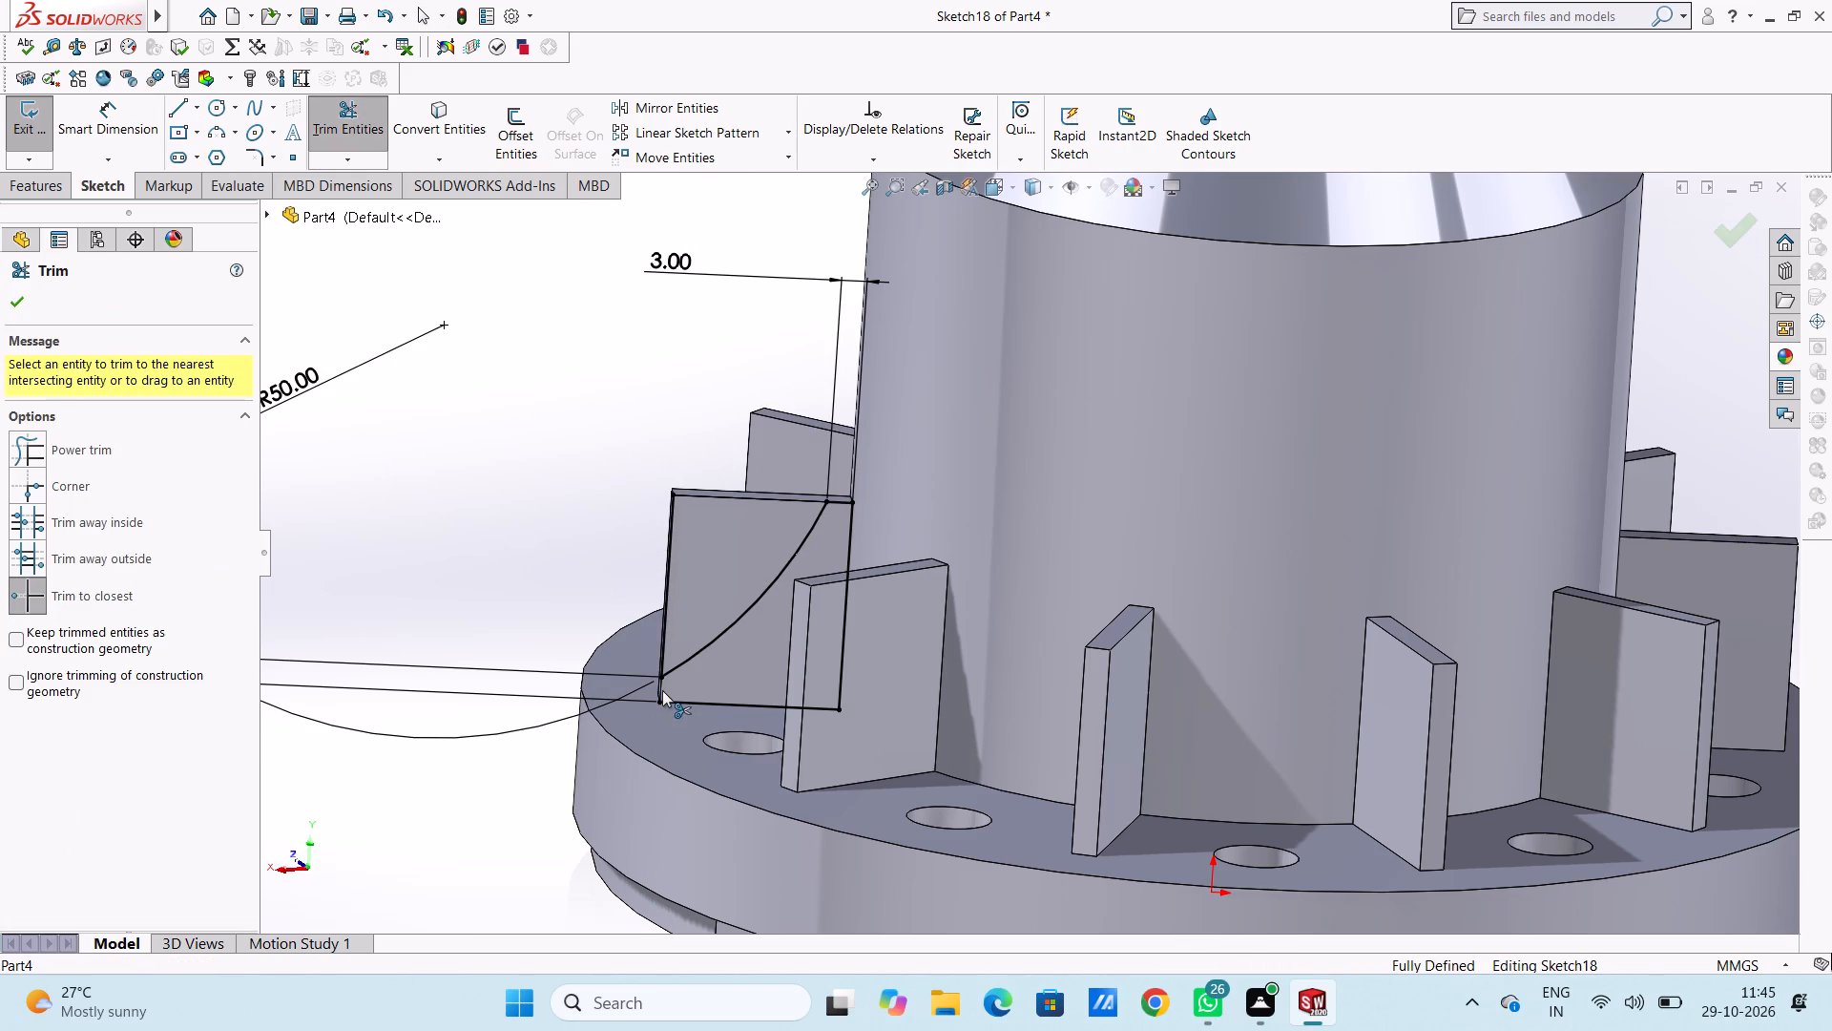
click(681, 703)
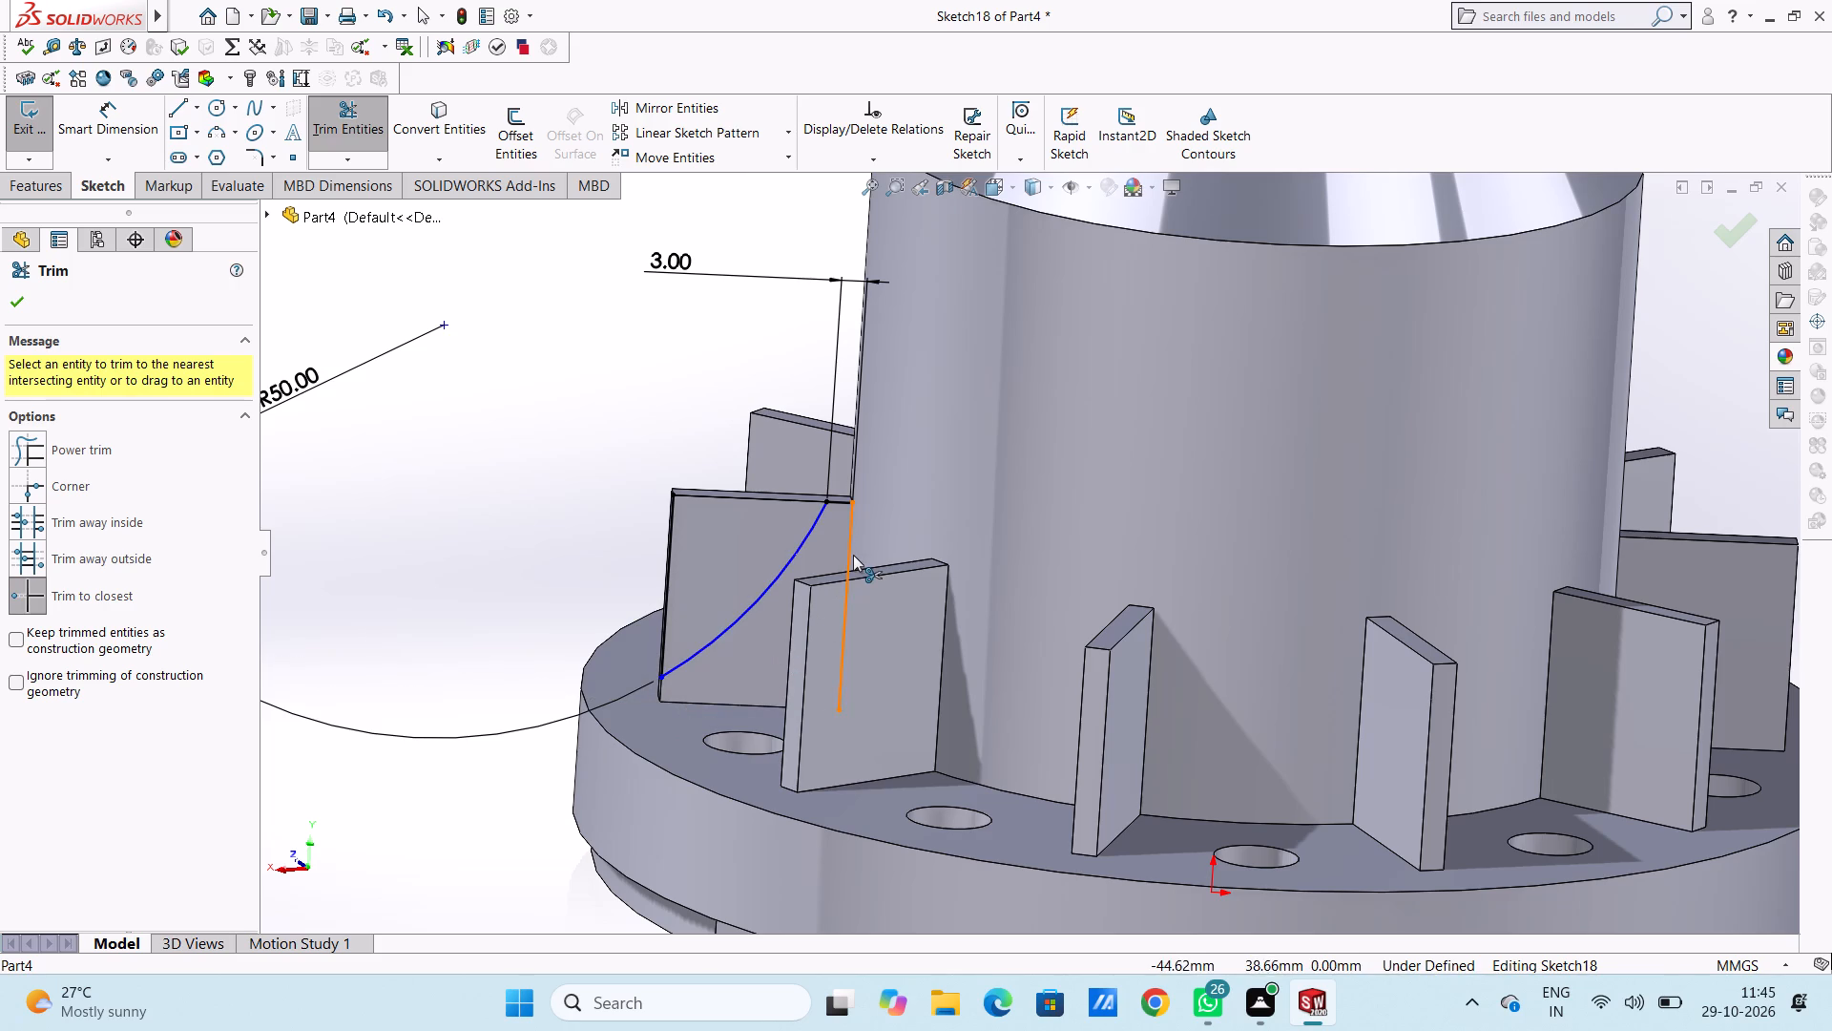
click(853, 555)
click(835, 505)
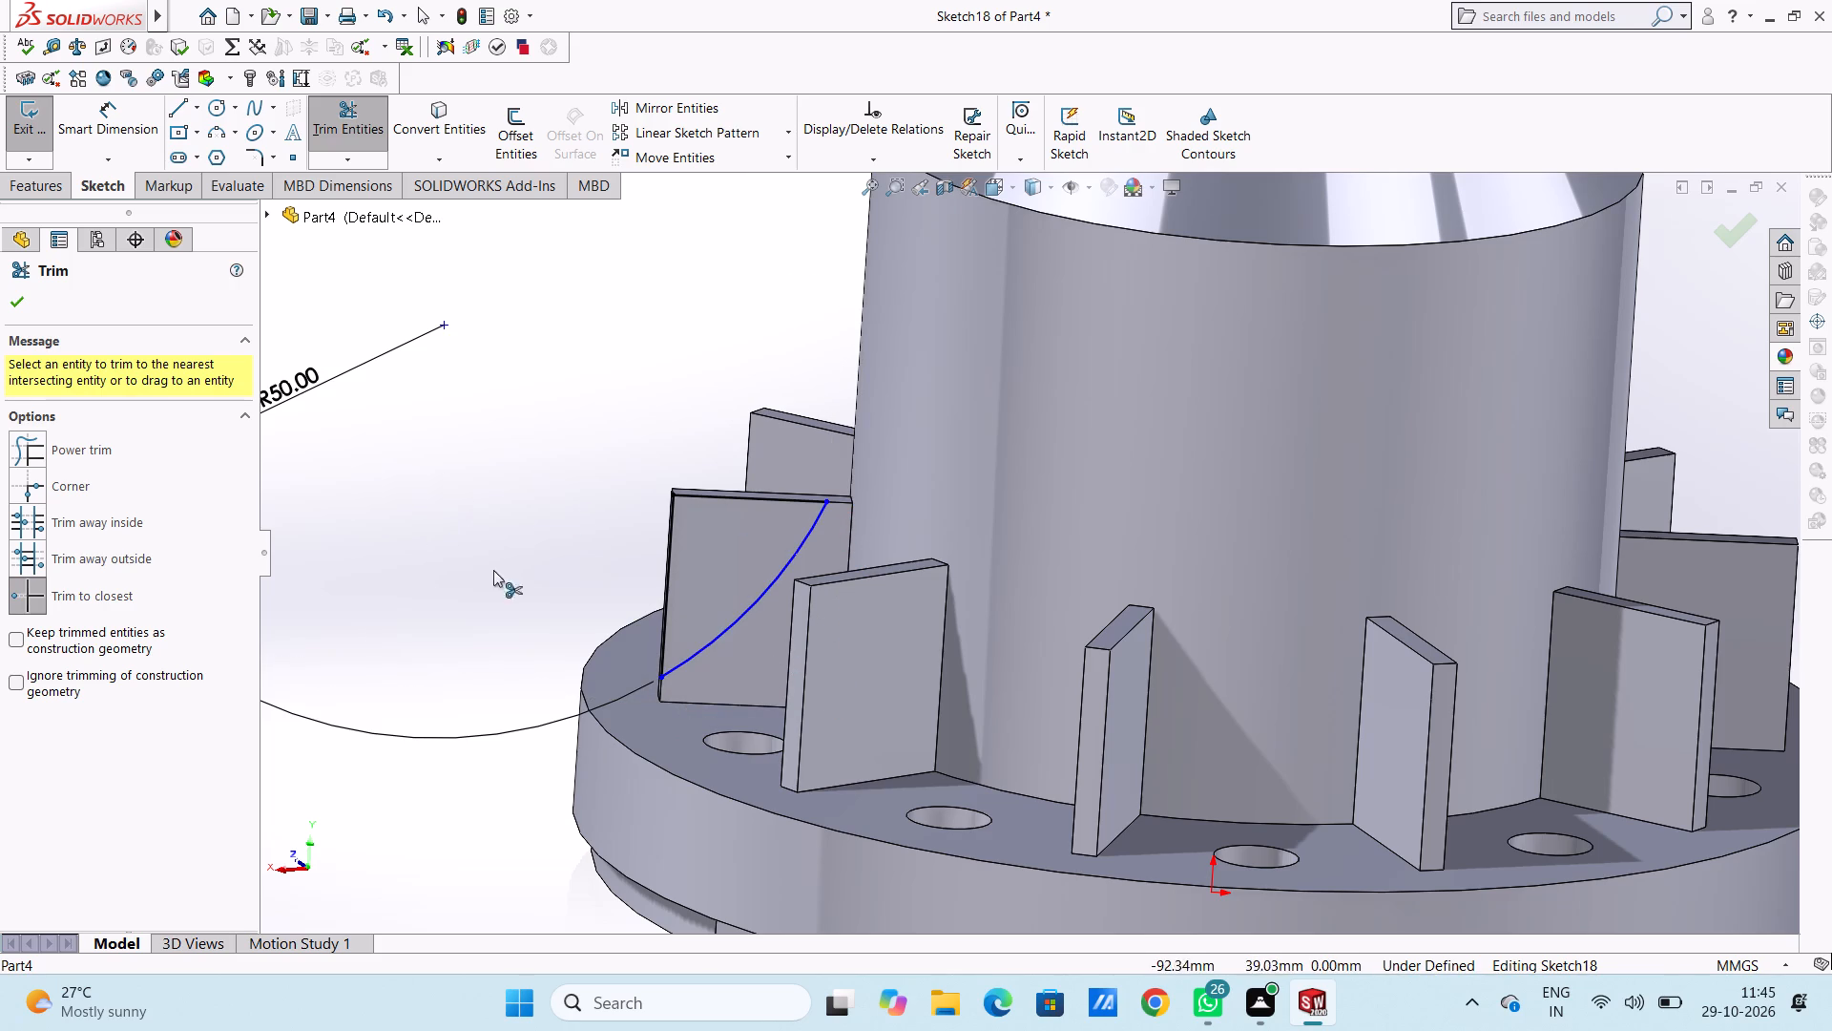
click(15, 298)
click(565, 410)
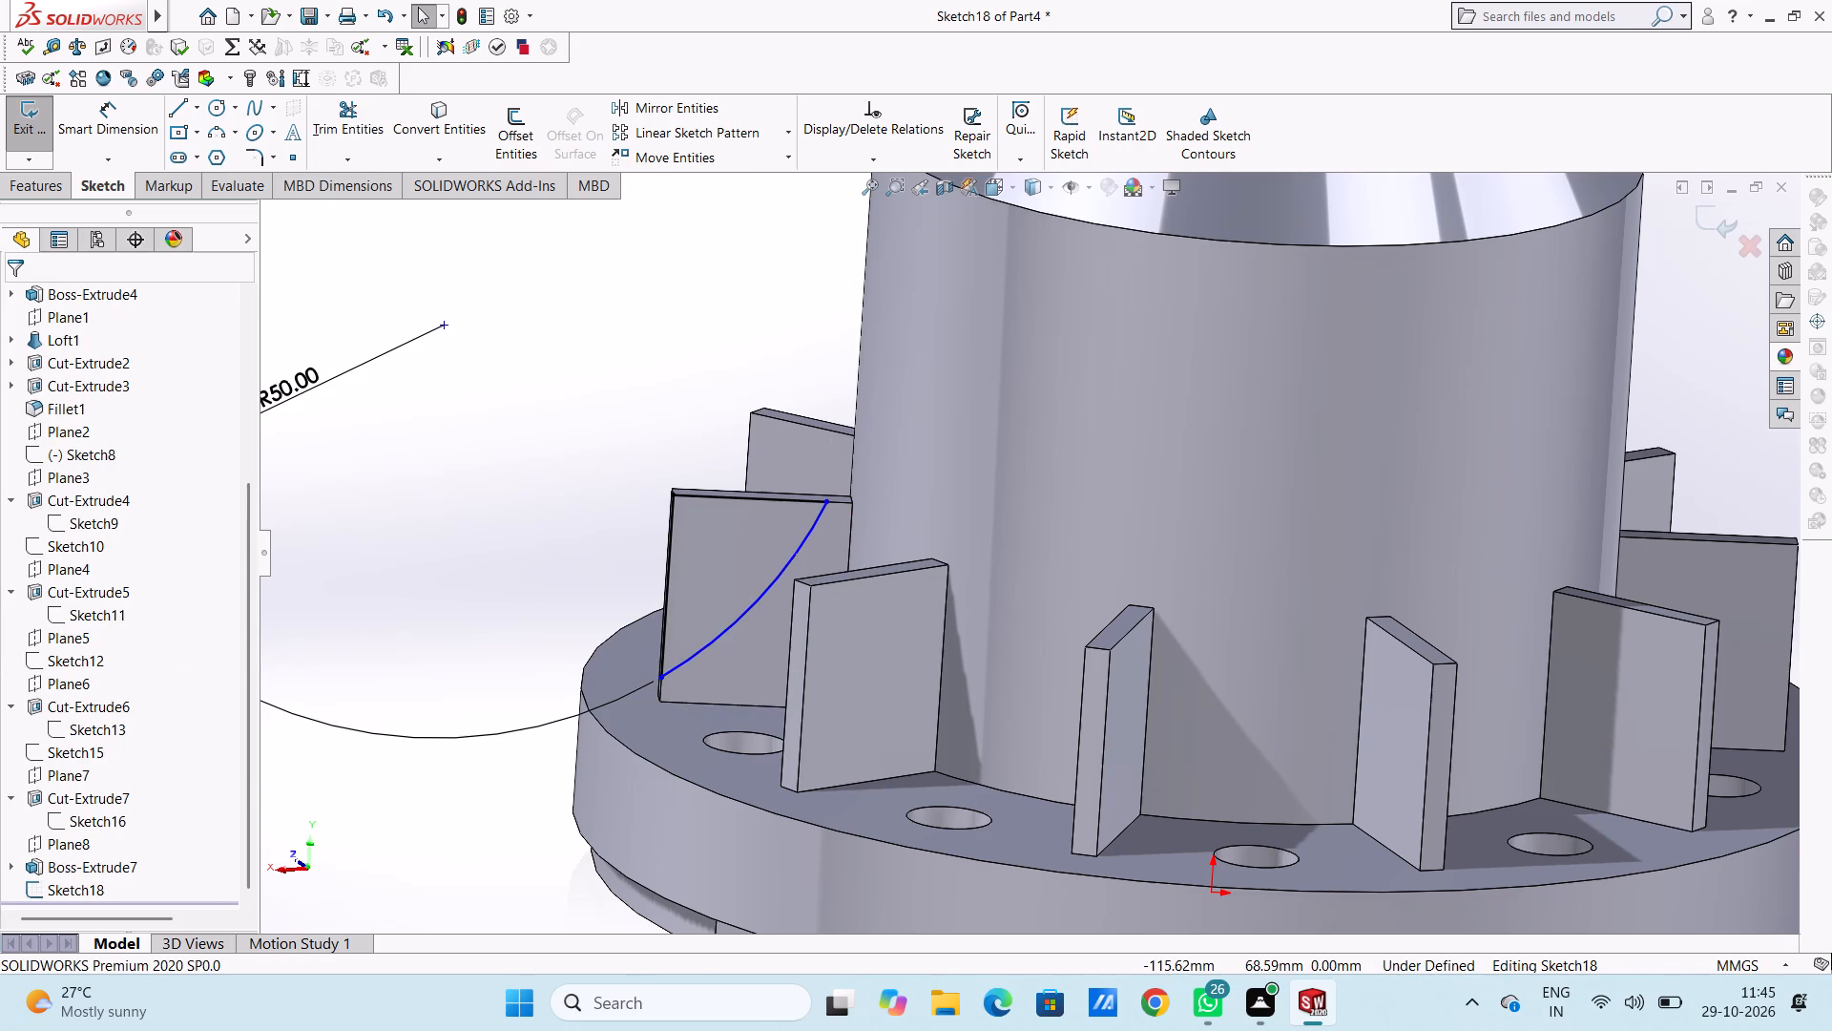
Dimension the arc's outer end 3 mm above the rib's base edge and its inner end 3 mm from the hub-side edge.
click(128, 127)
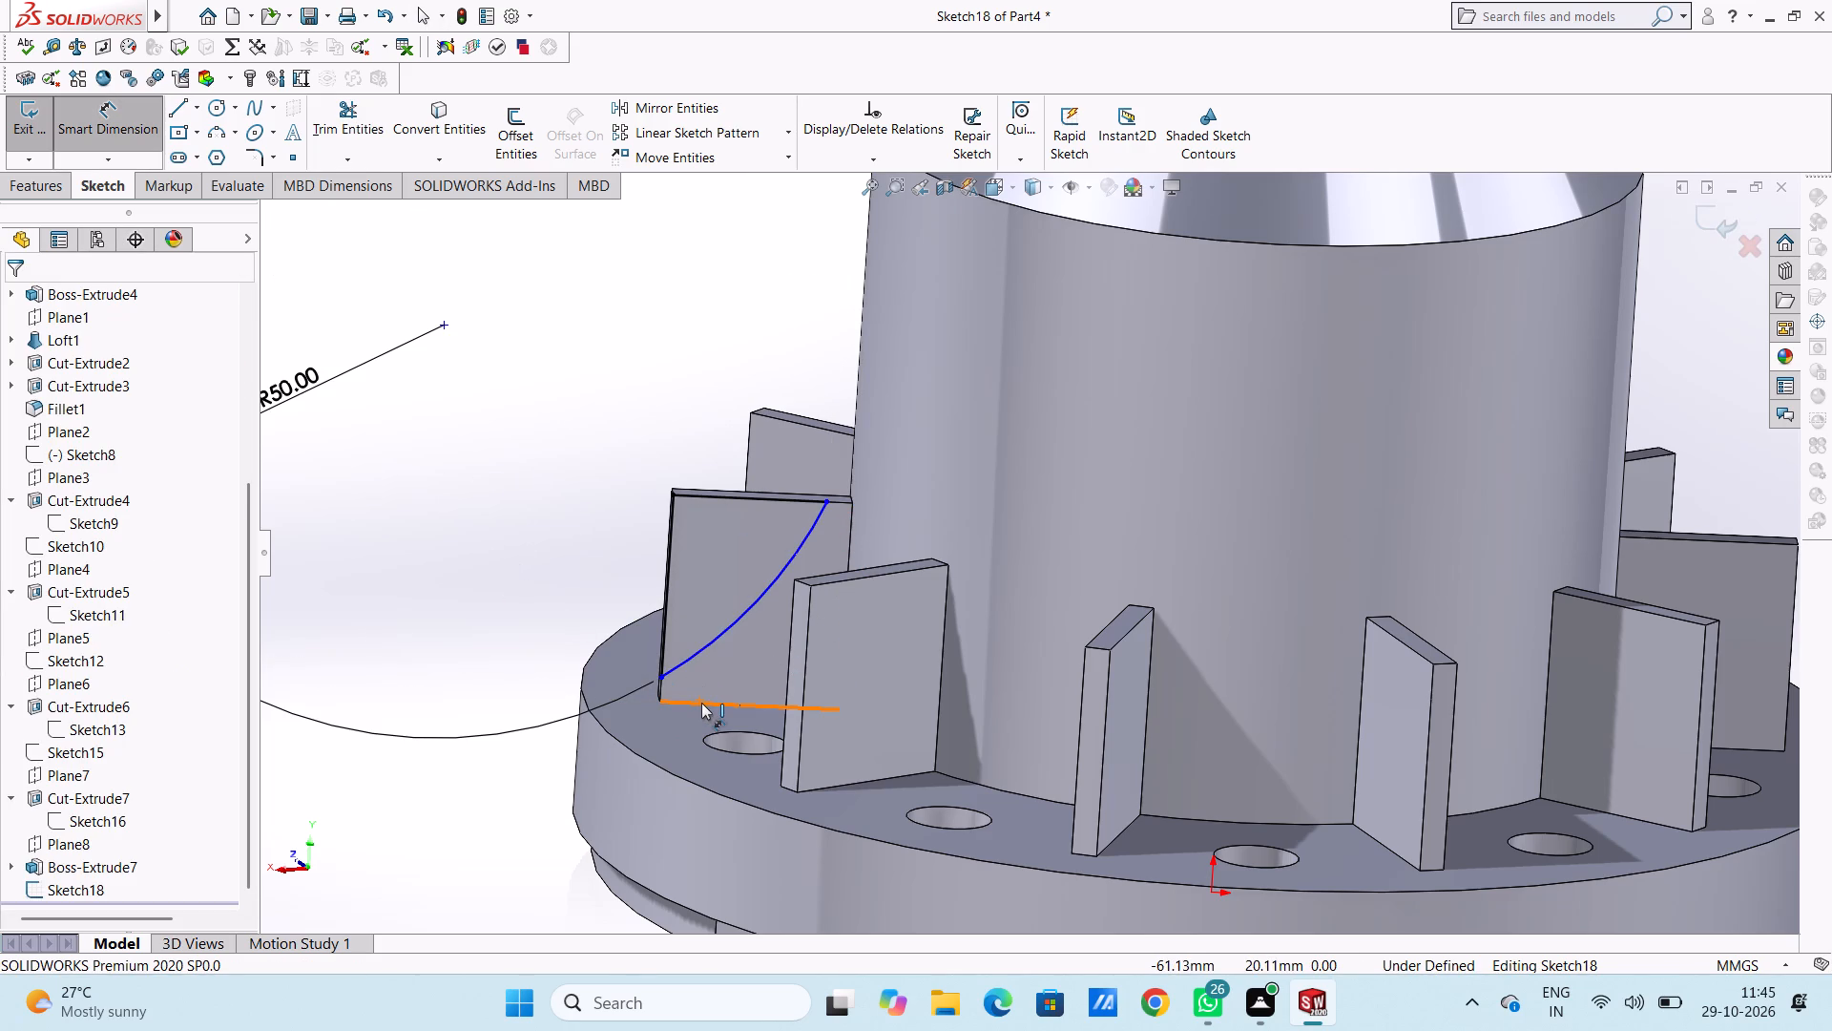
click(701, 703)
click(661, 680)
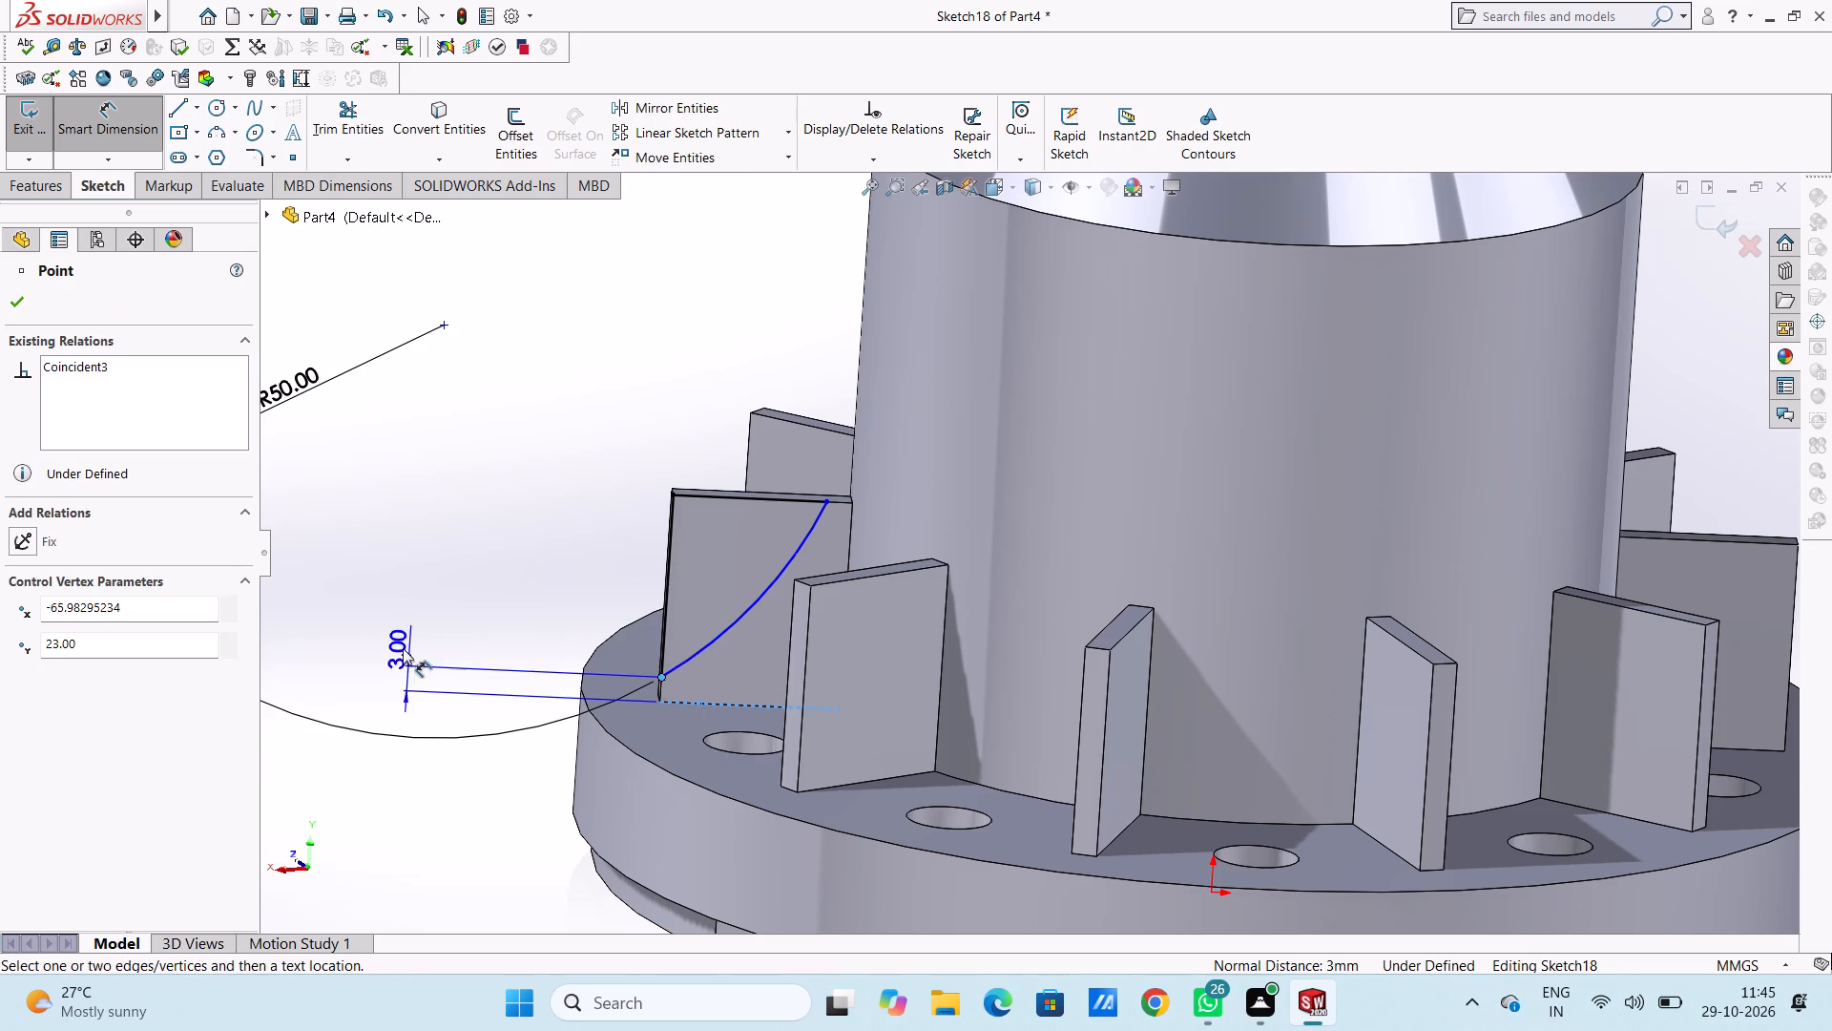
click(383, 637)
click(300, 610)
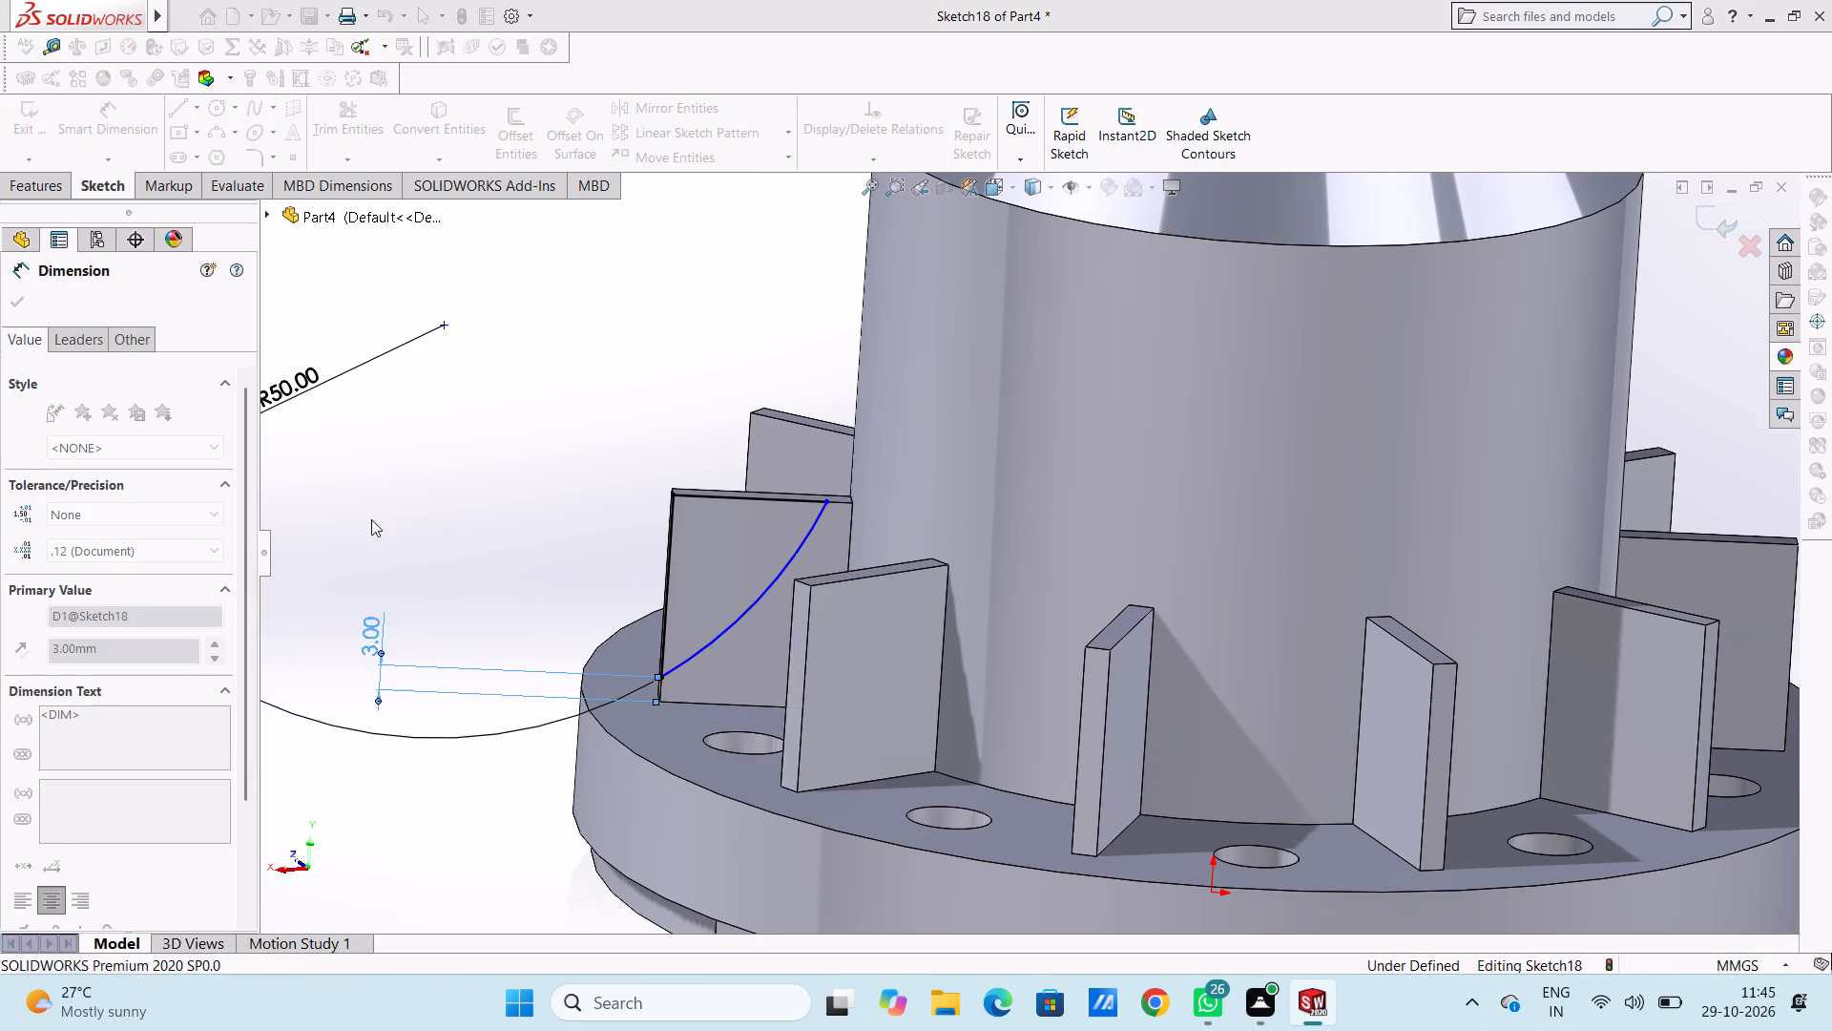
click(372, 518)
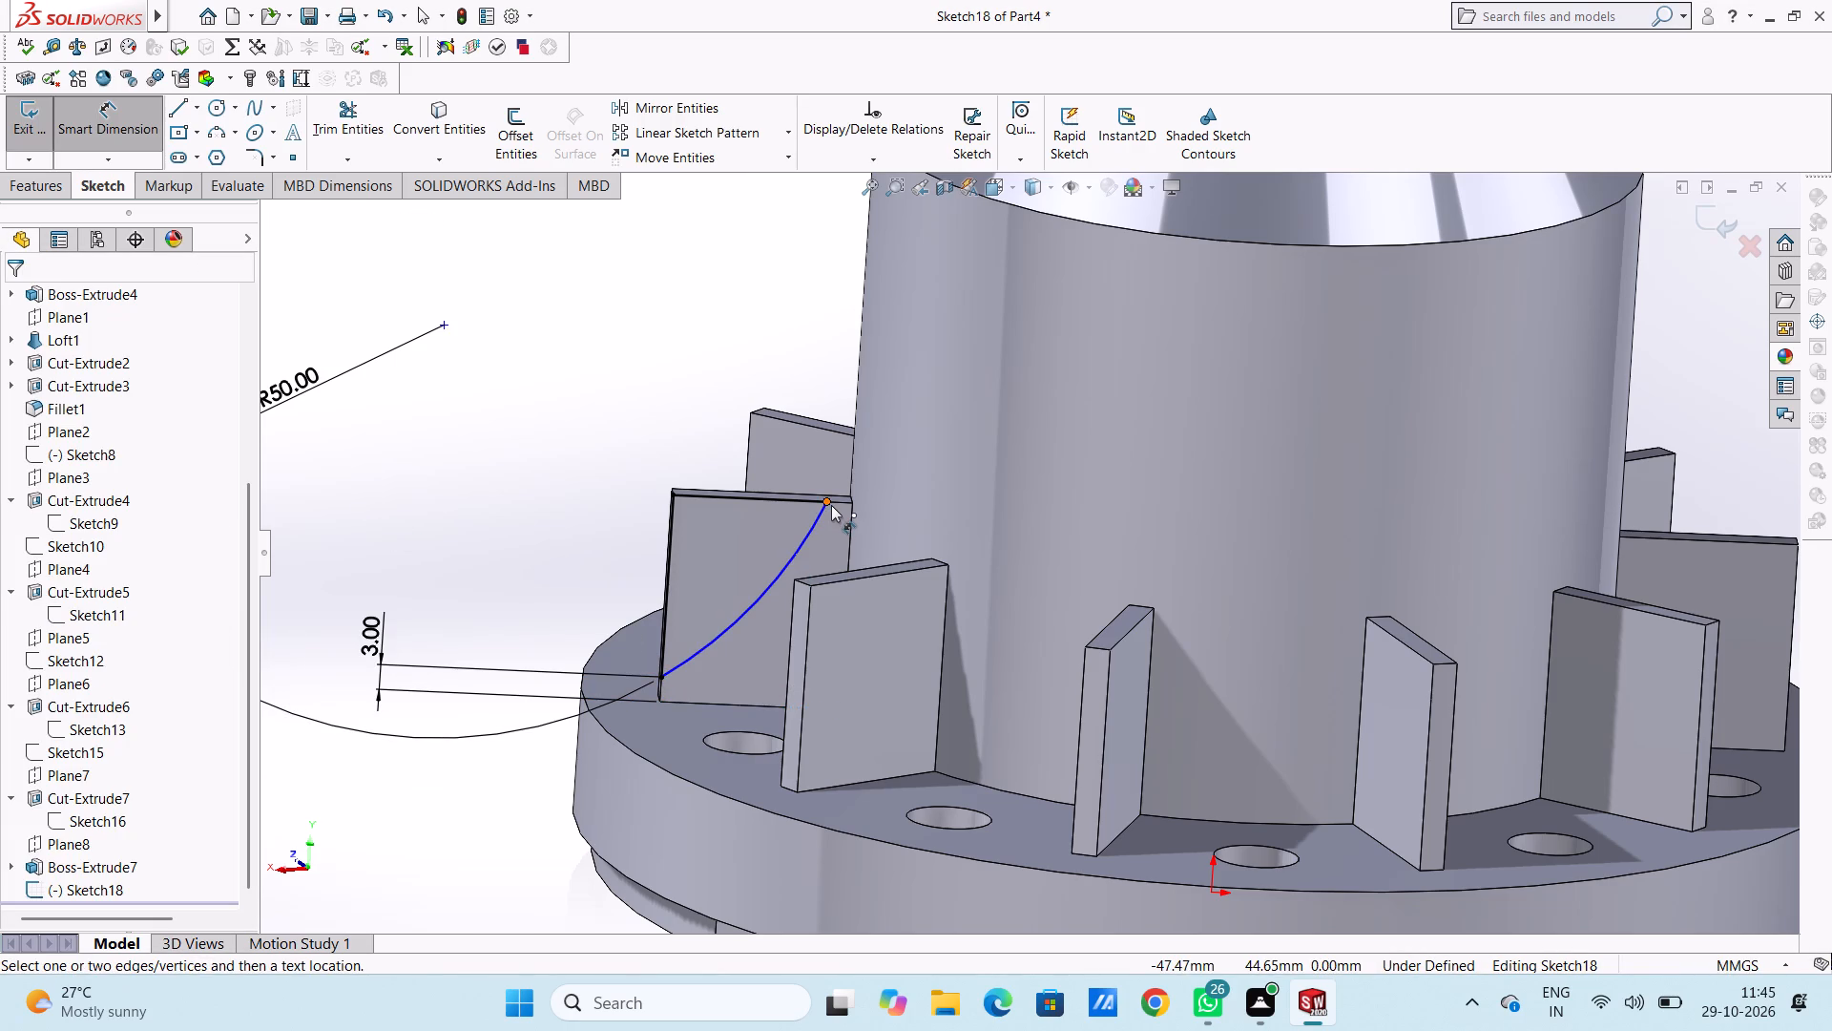
click(831, 505)
click(849, 510)
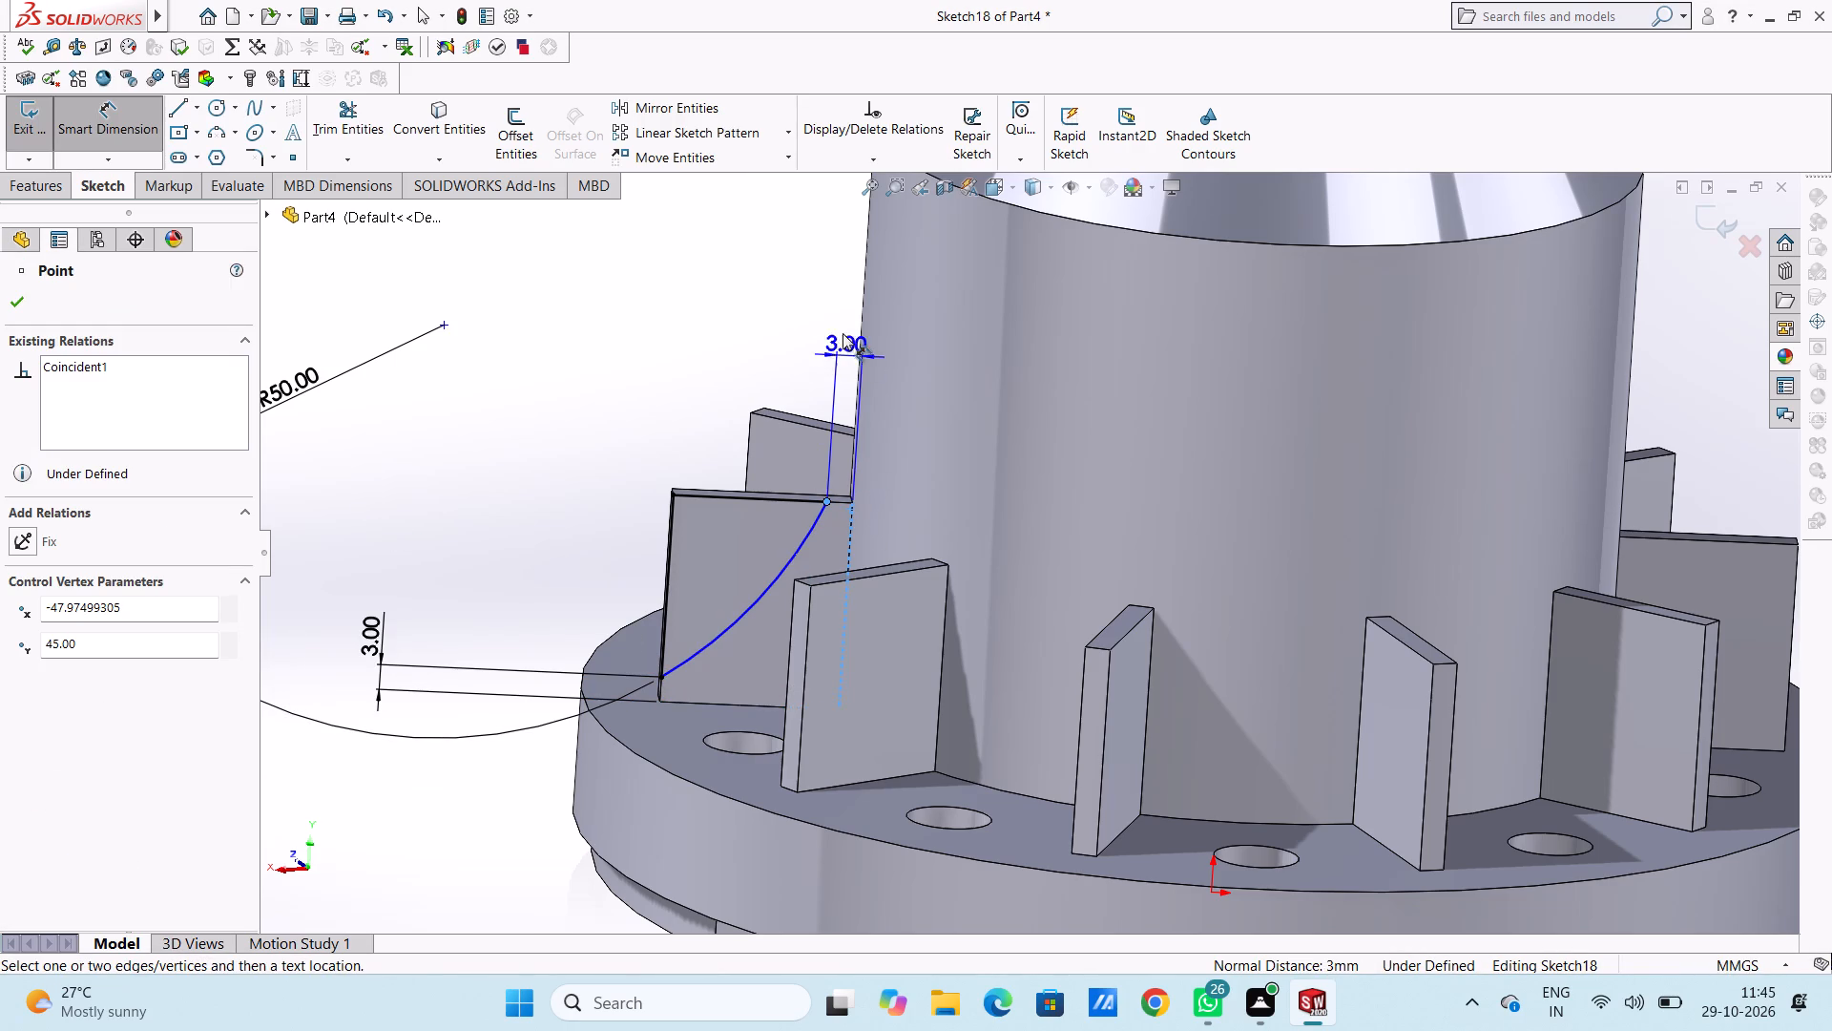
click(834, 317)
click(758, 290)
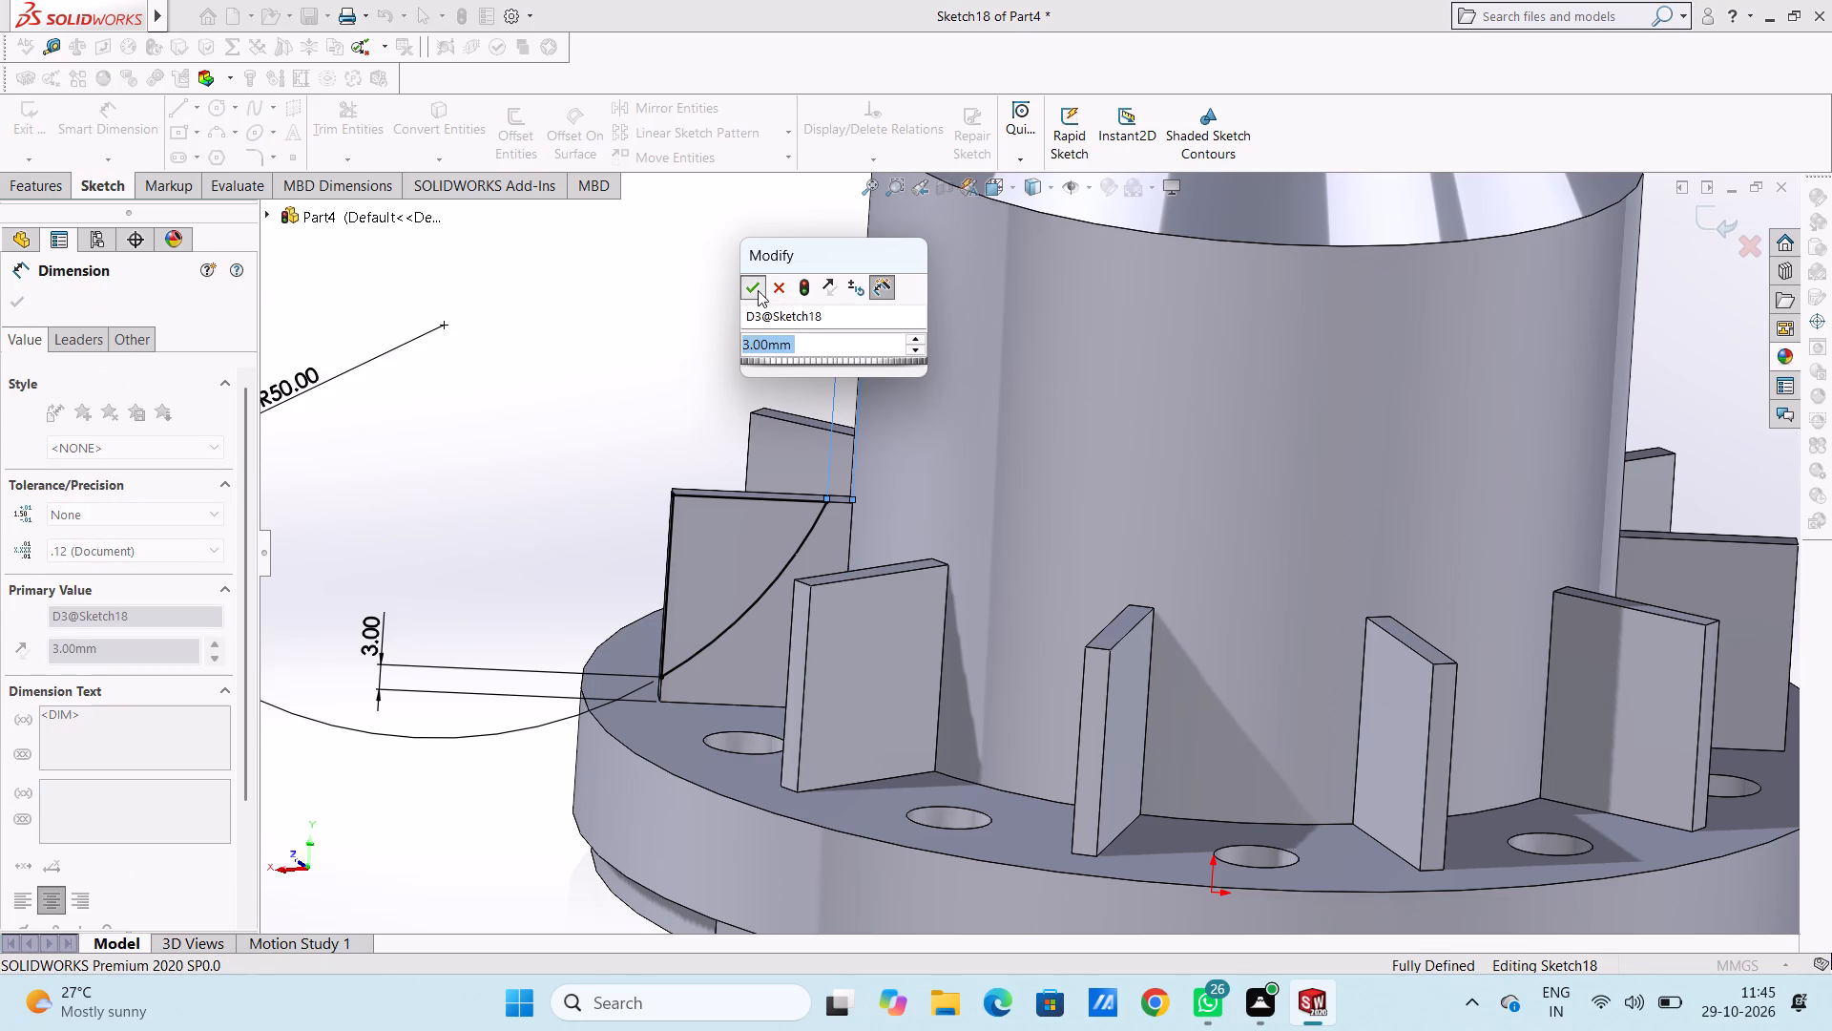
click(723, 292)
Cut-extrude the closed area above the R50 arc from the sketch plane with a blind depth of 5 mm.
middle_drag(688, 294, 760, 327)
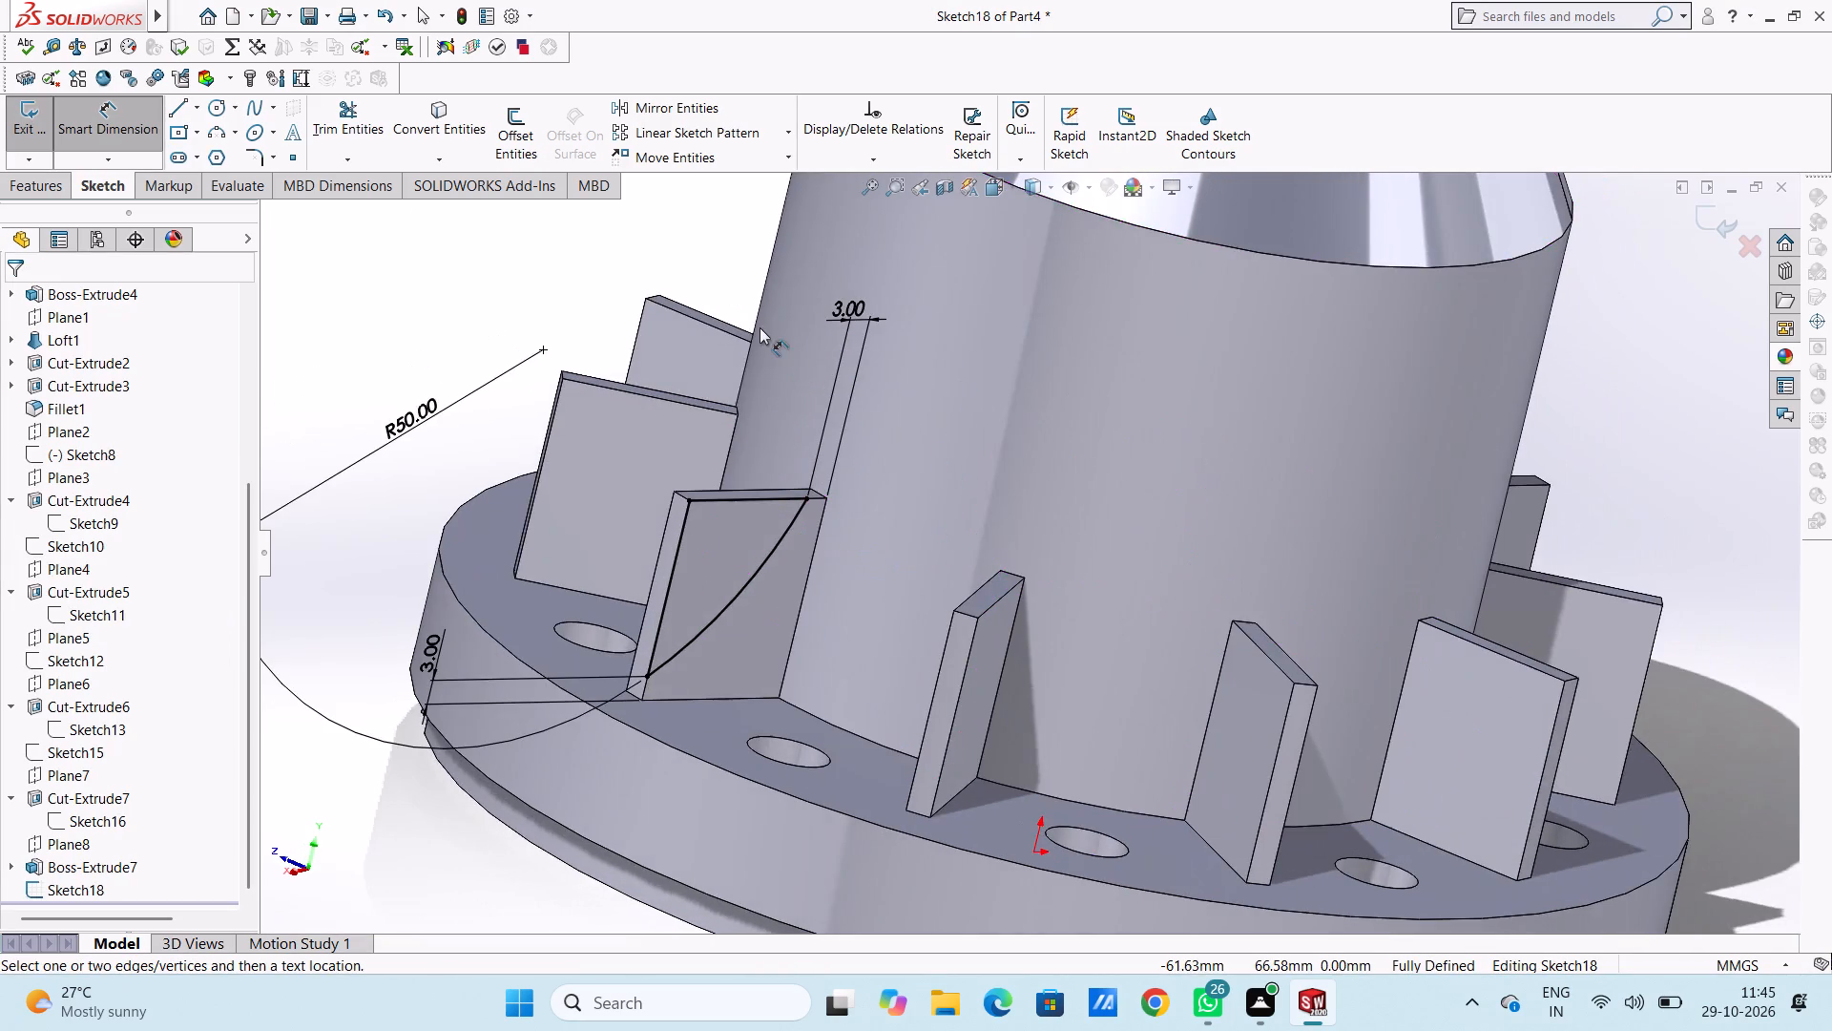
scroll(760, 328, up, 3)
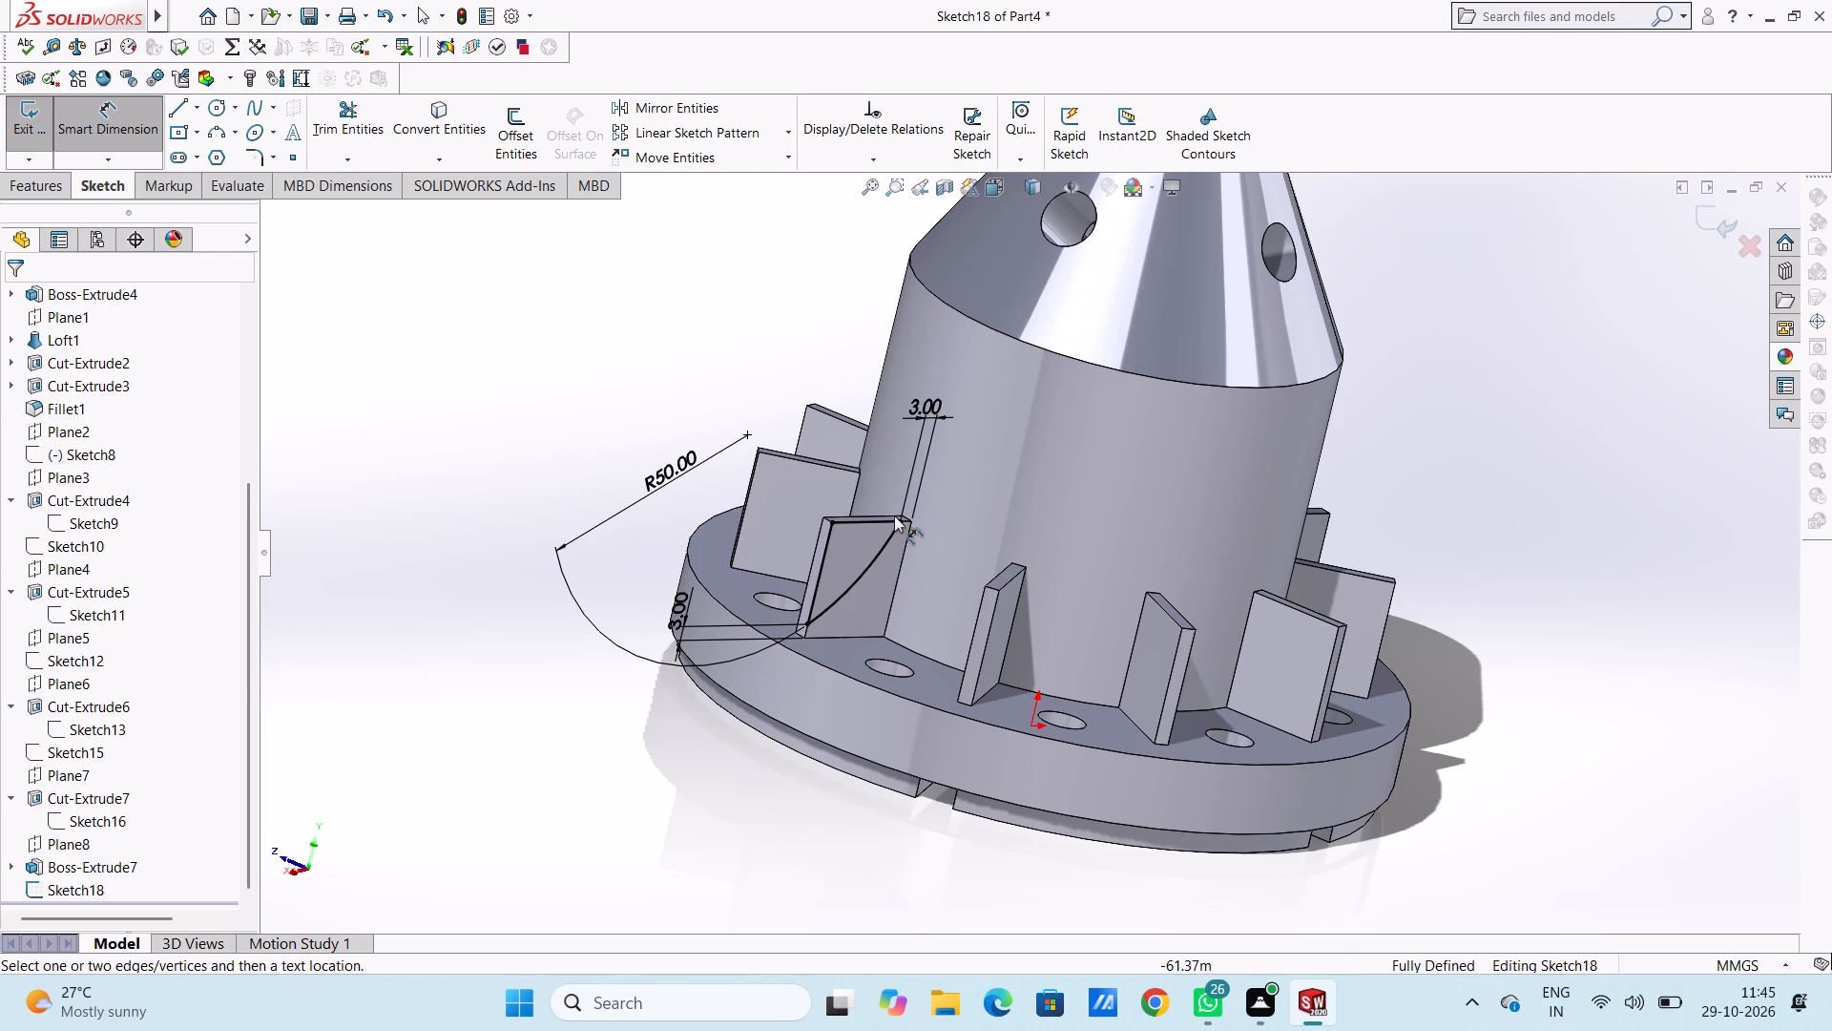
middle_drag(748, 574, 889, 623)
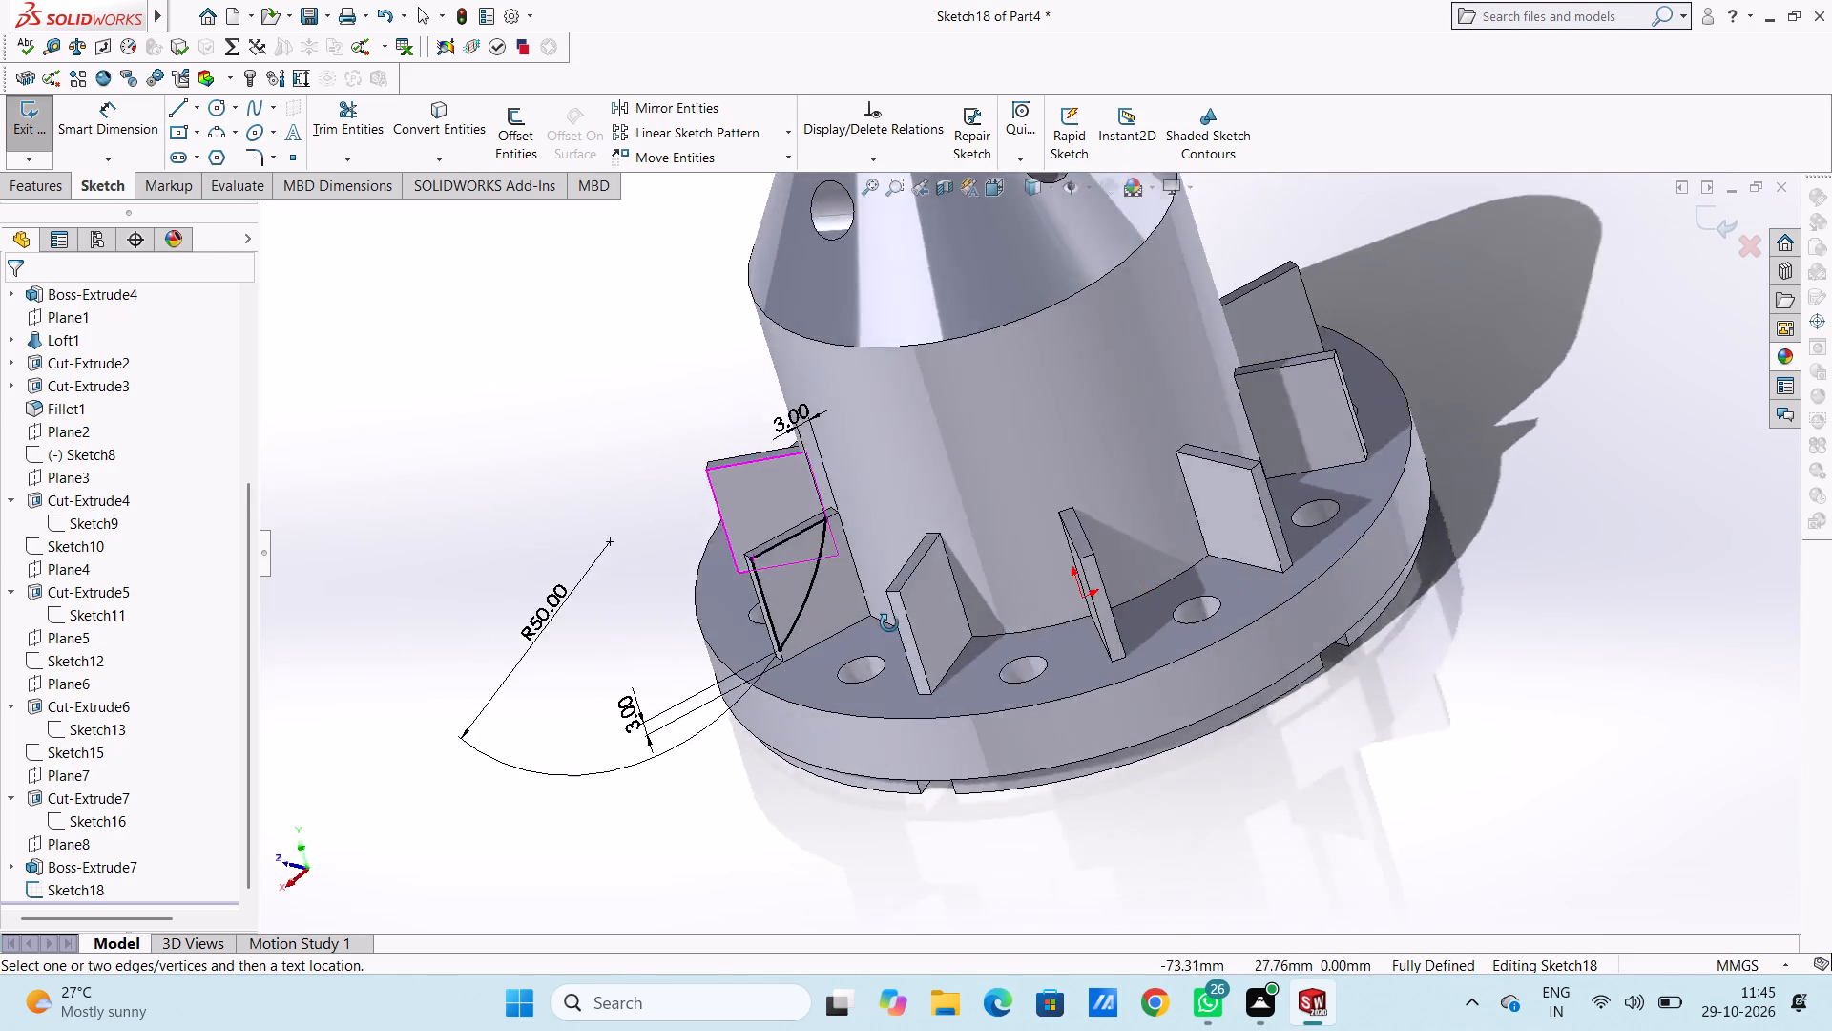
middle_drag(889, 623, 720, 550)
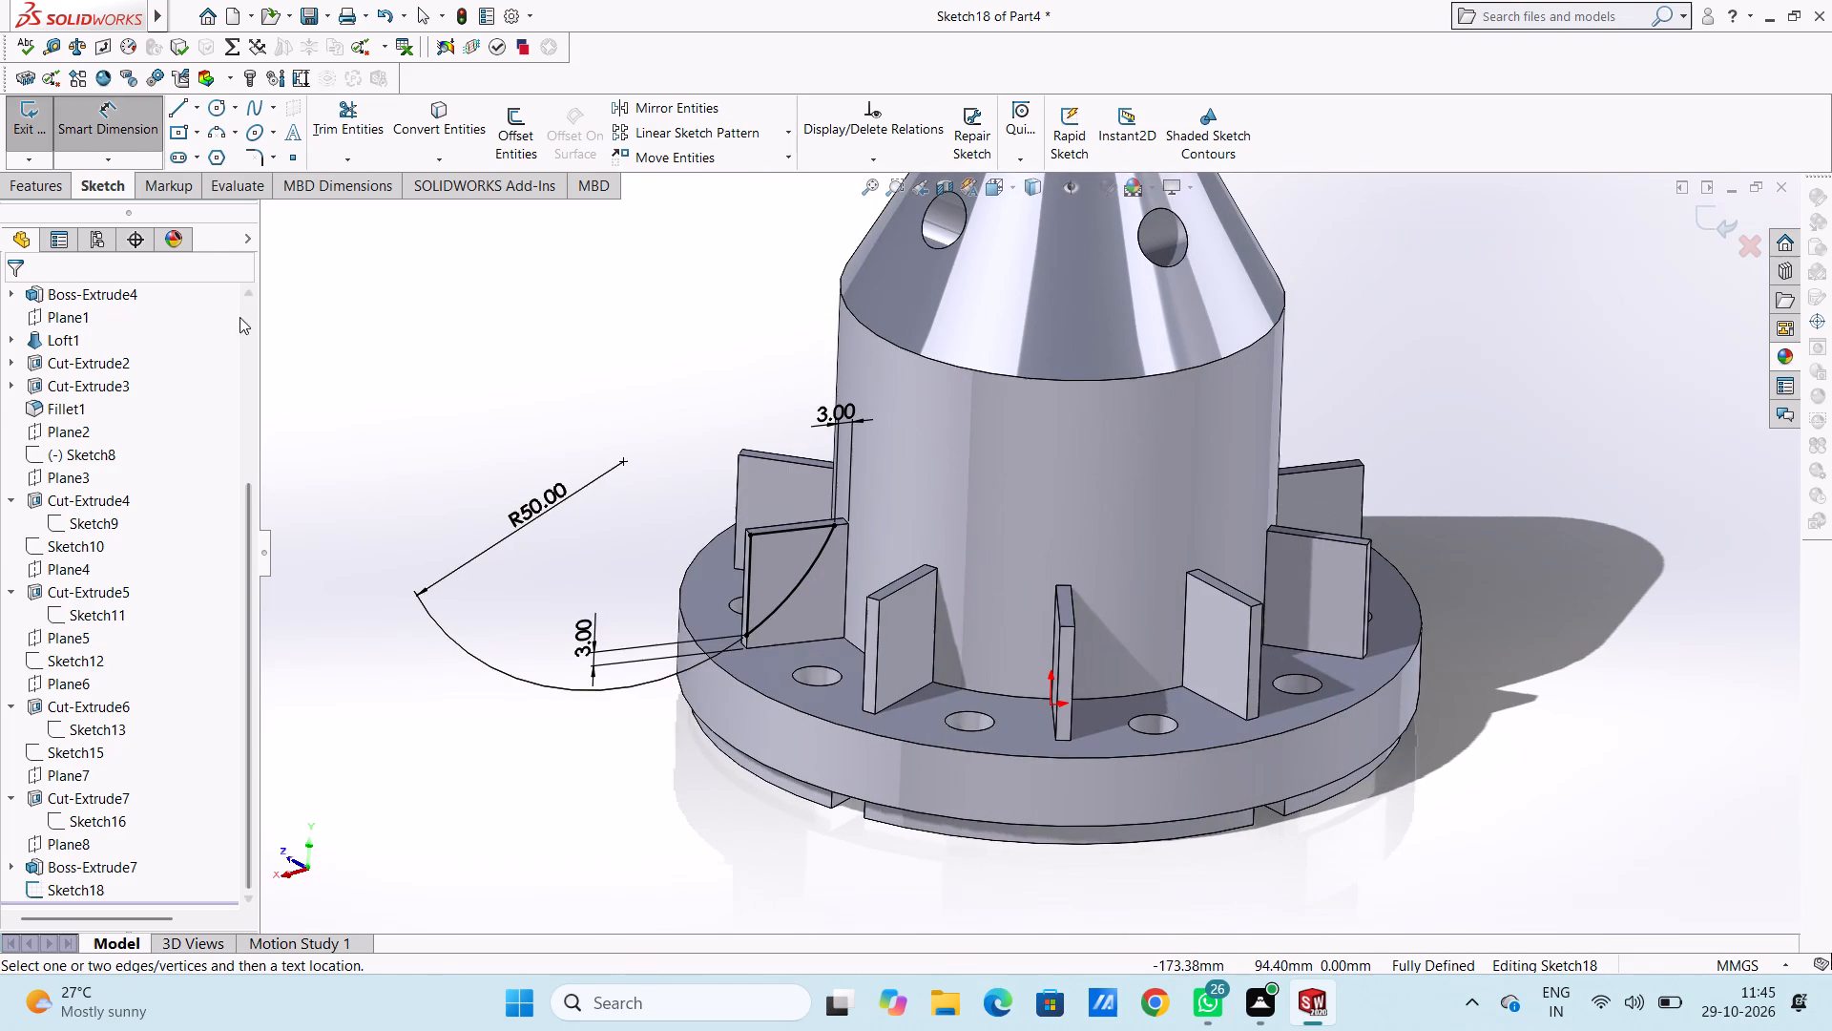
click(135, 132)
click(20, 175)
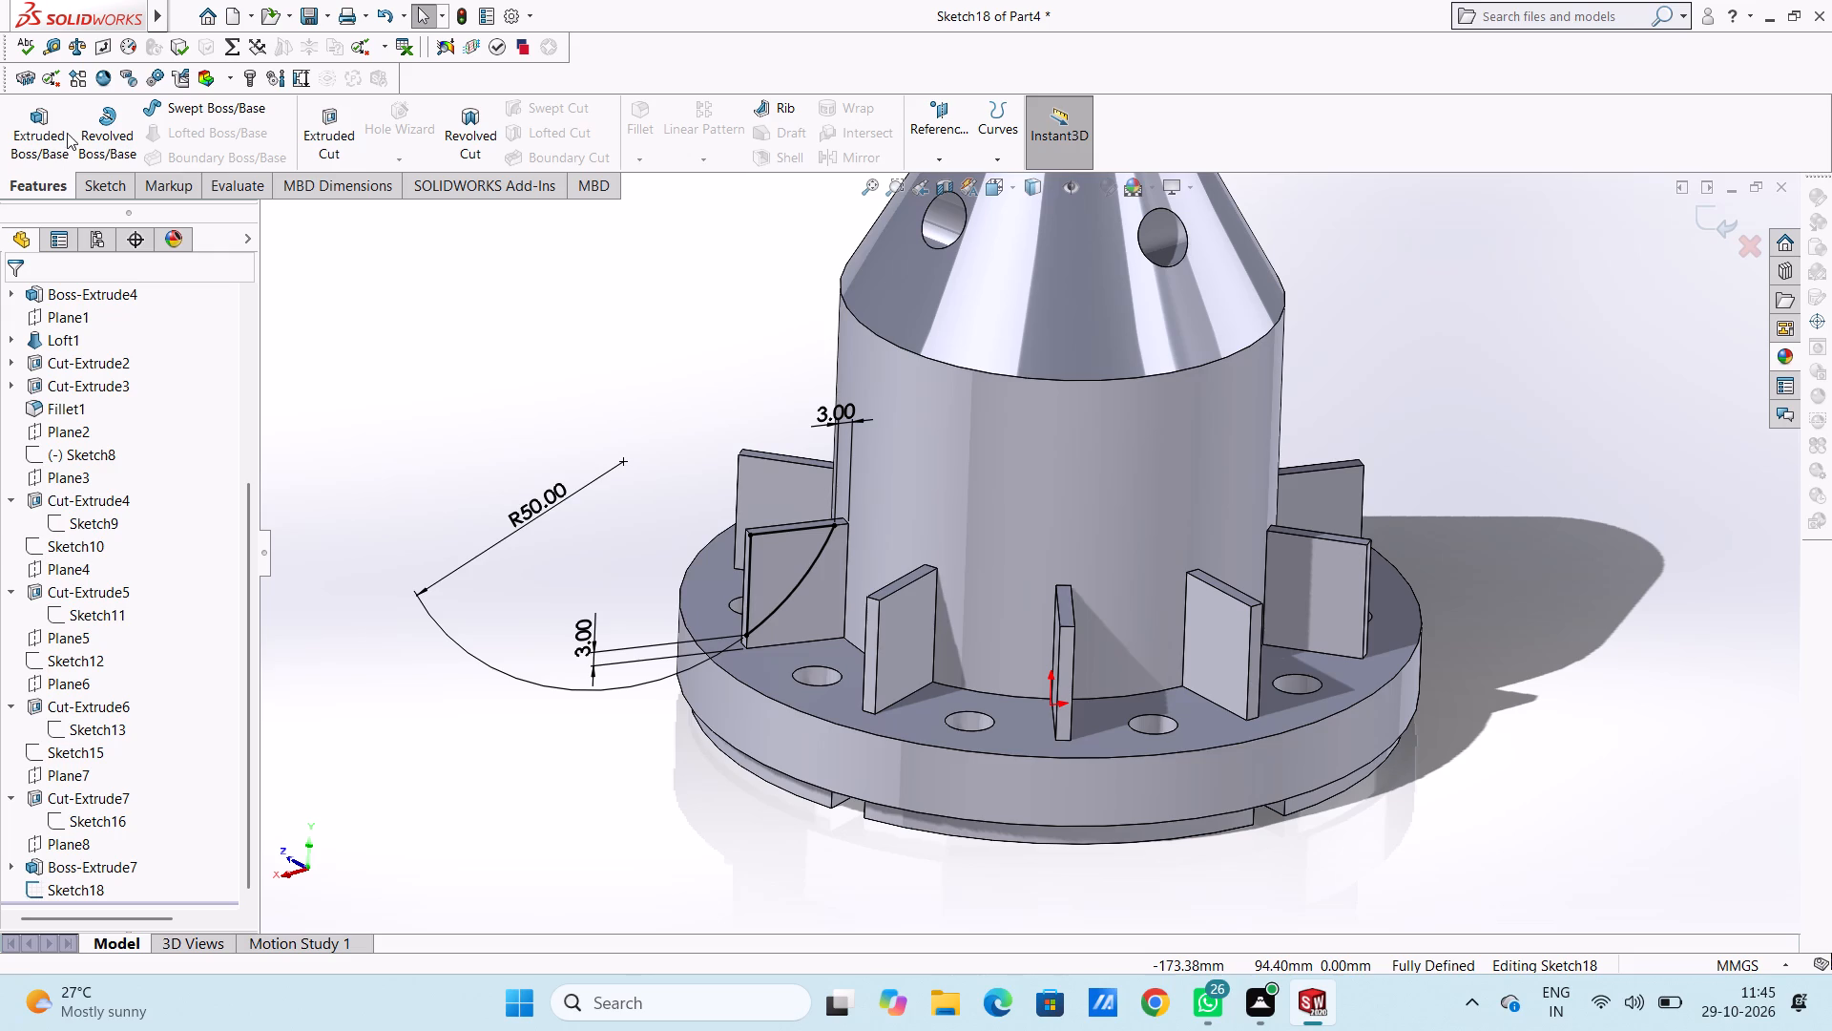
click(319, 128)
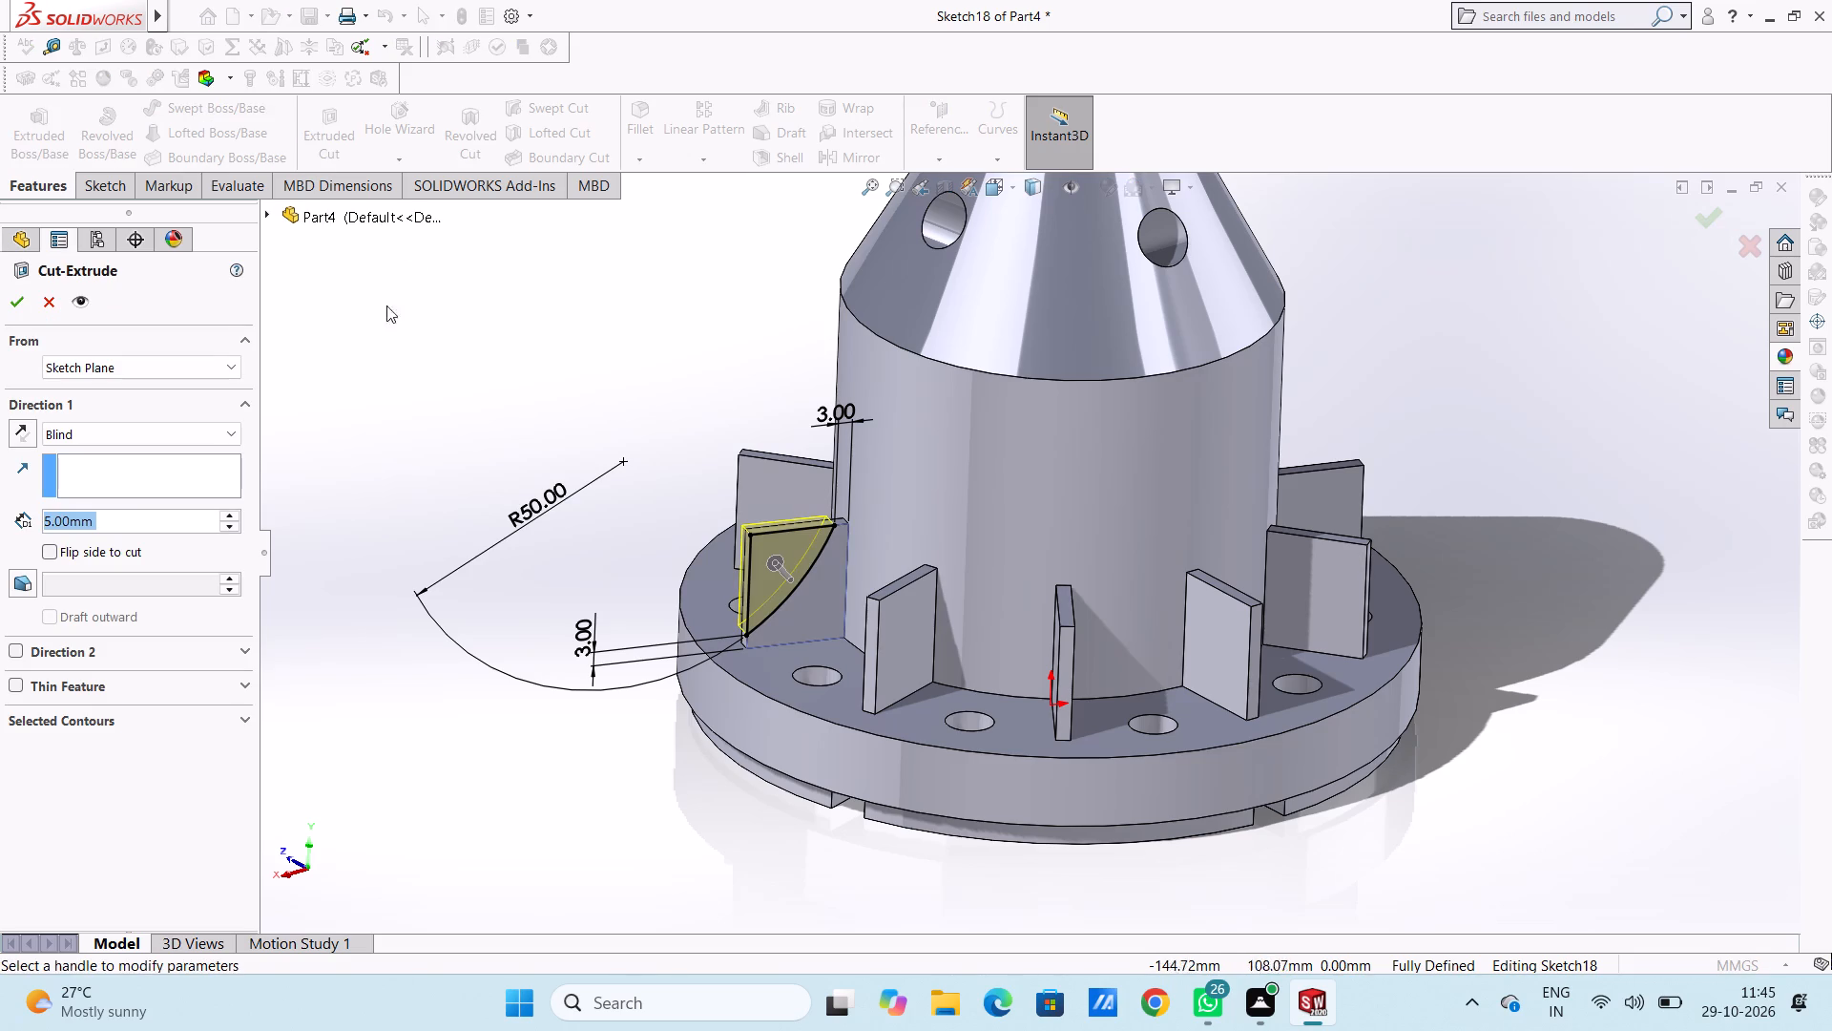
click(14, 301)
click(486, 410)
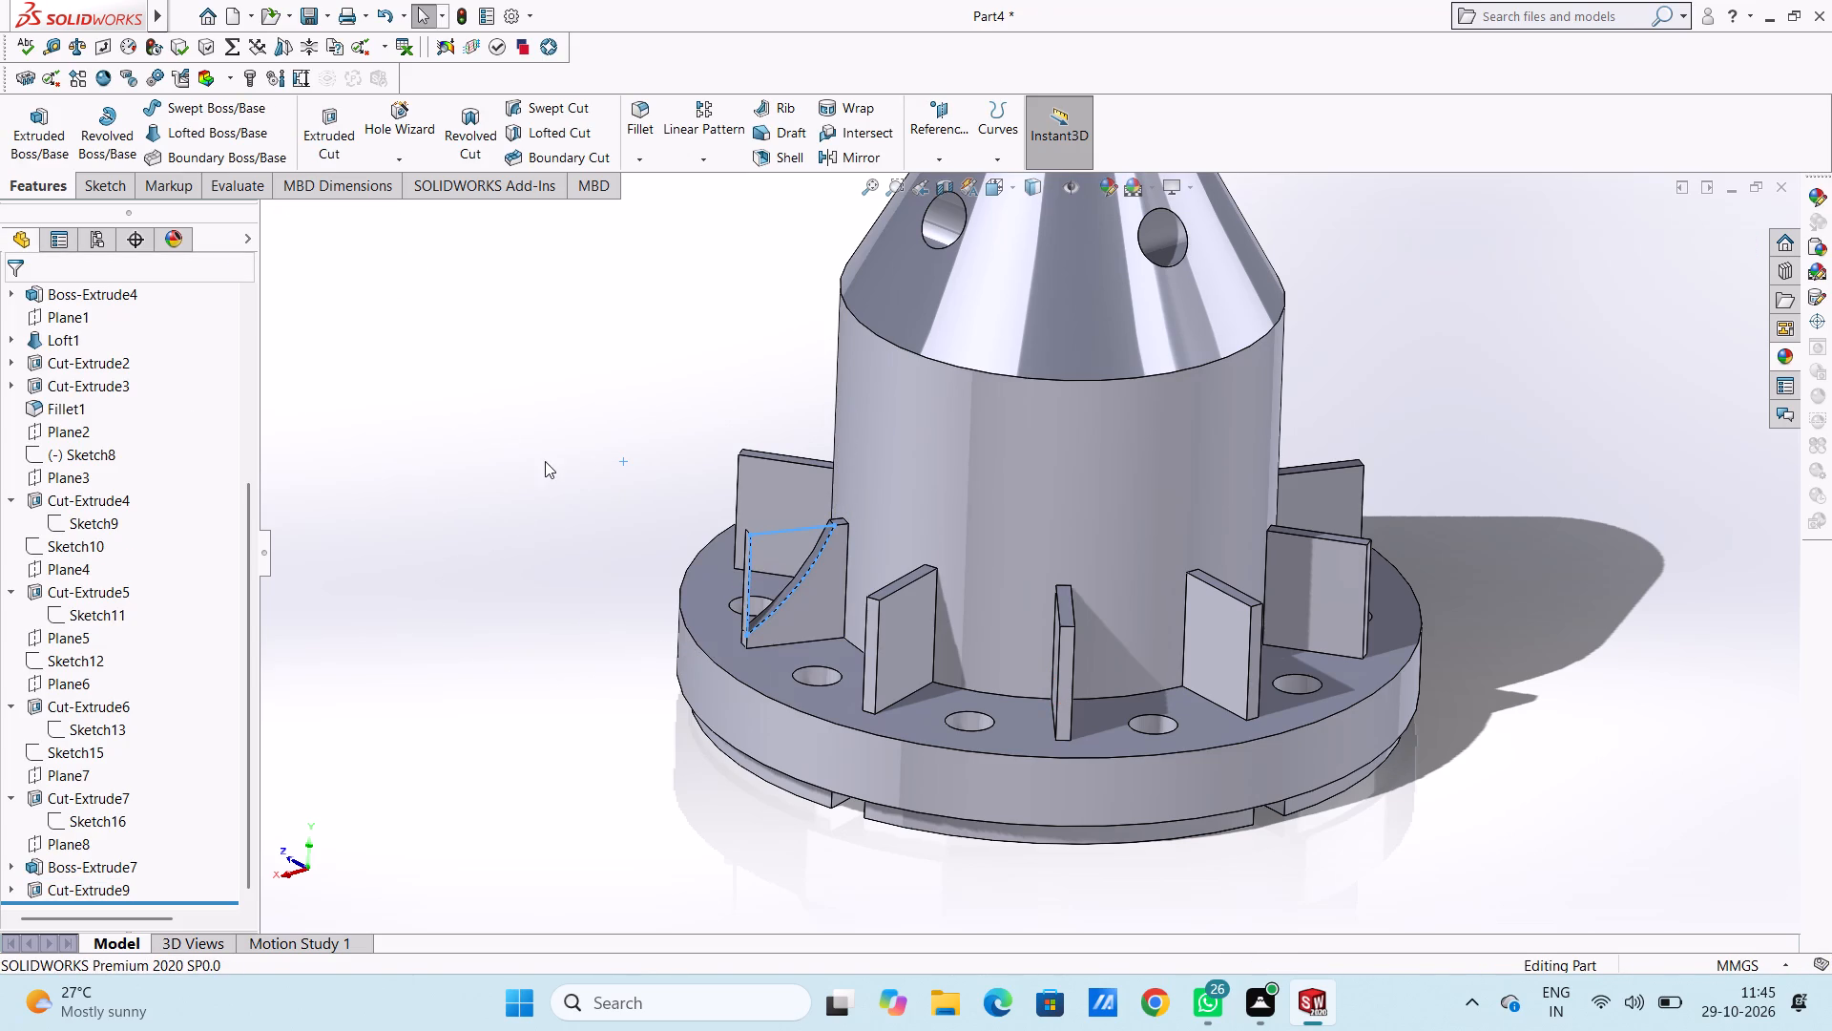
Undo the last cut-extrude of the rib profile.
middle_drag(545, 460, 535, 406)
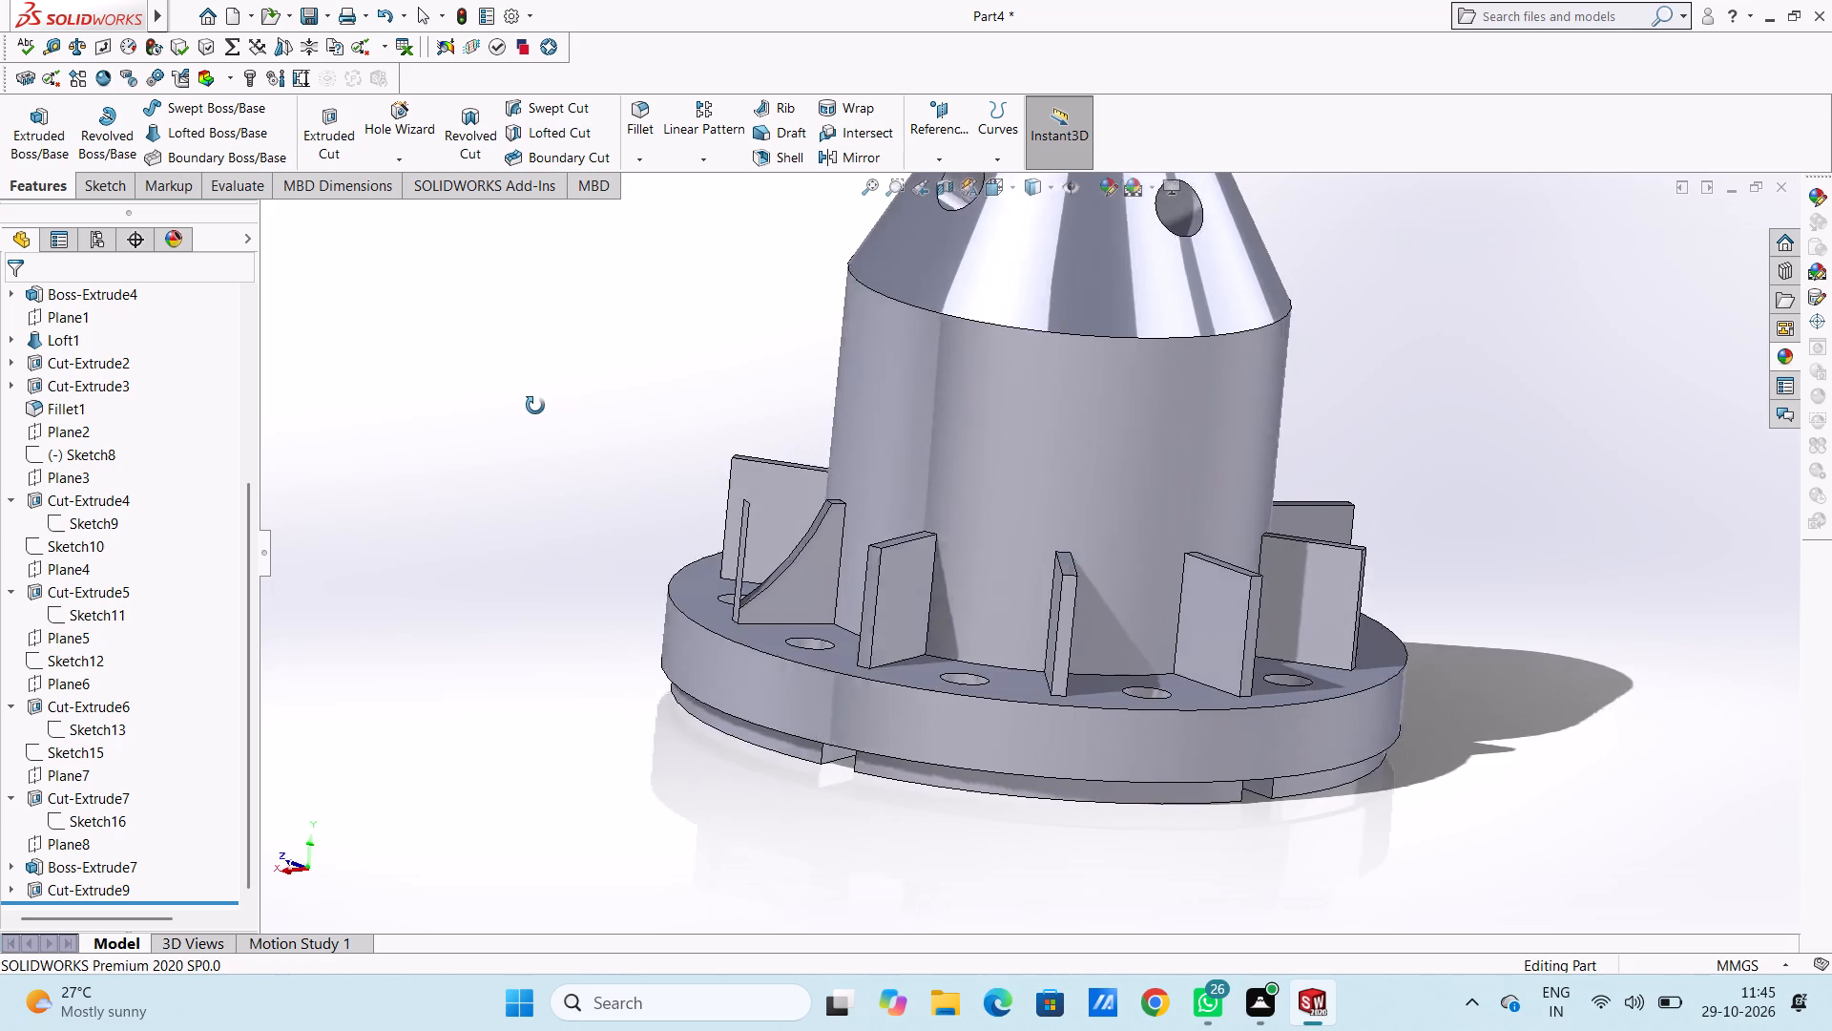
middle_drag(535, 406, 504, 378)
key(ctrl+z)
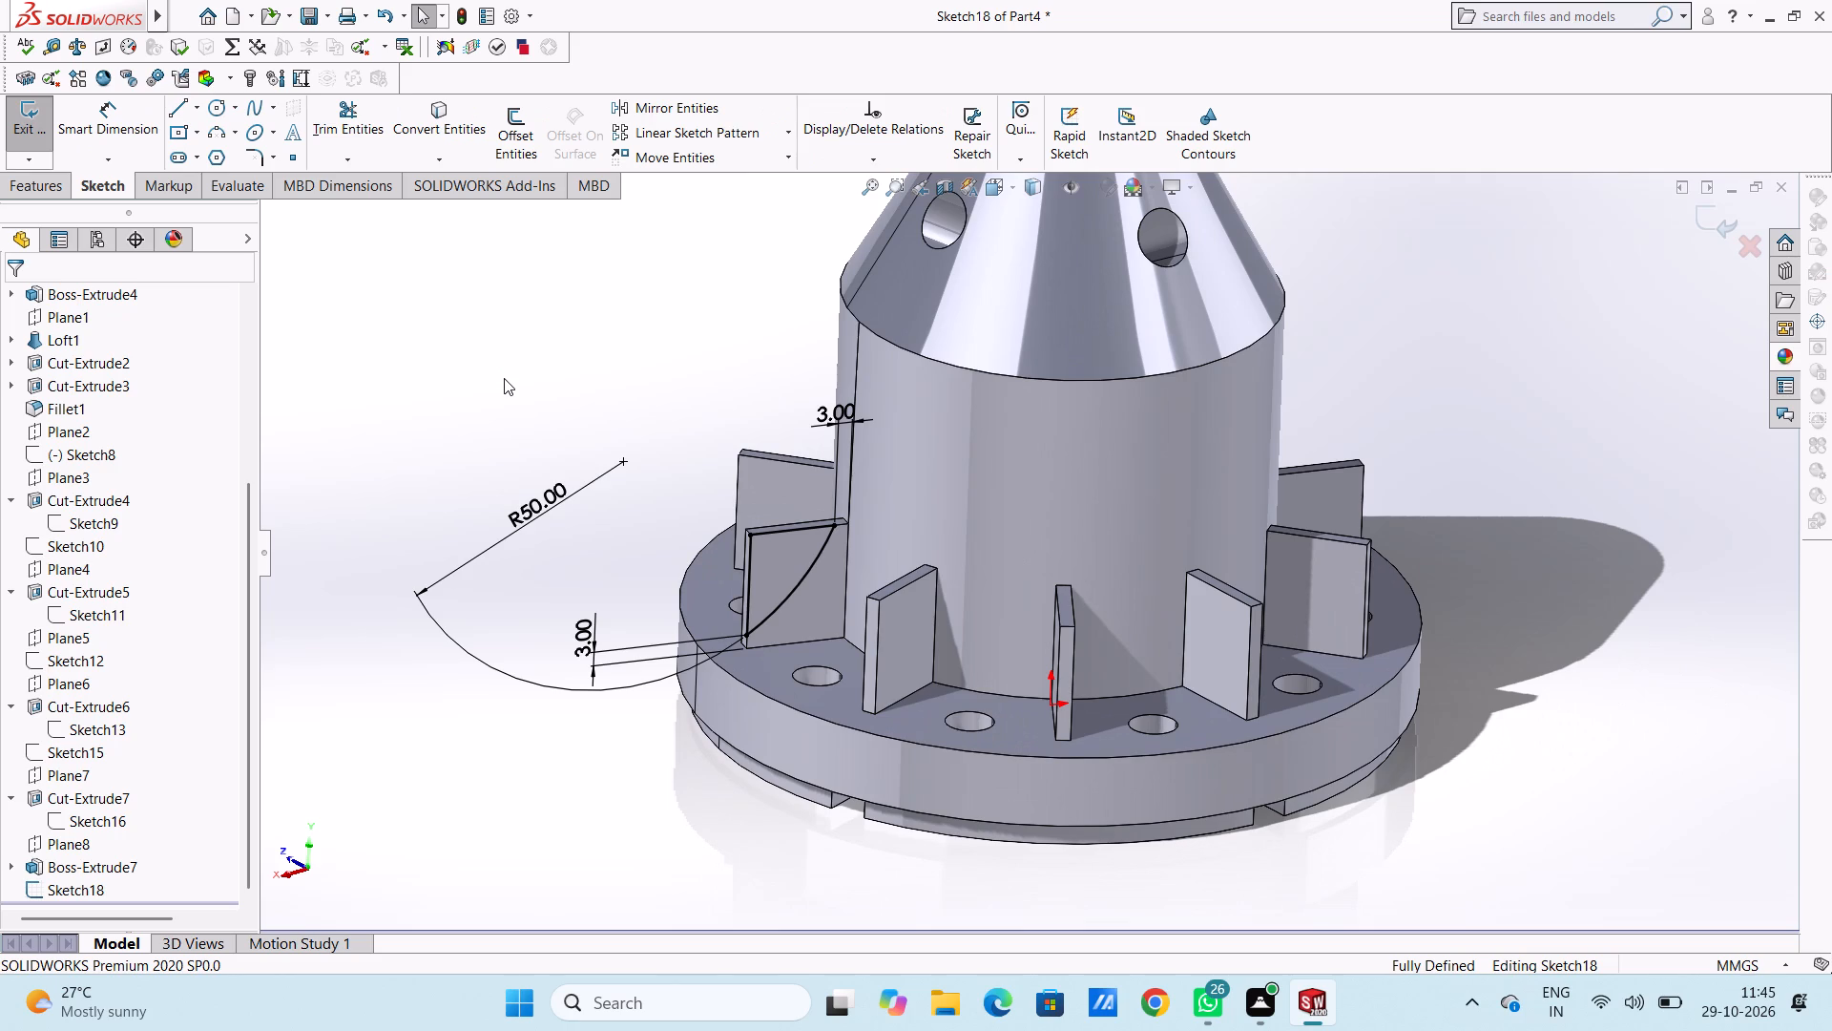
Trim away the profile's outer vertical line and top horizontal line, leaving only the R50 arc across the rib.
scroll(772, 626, down, 1)
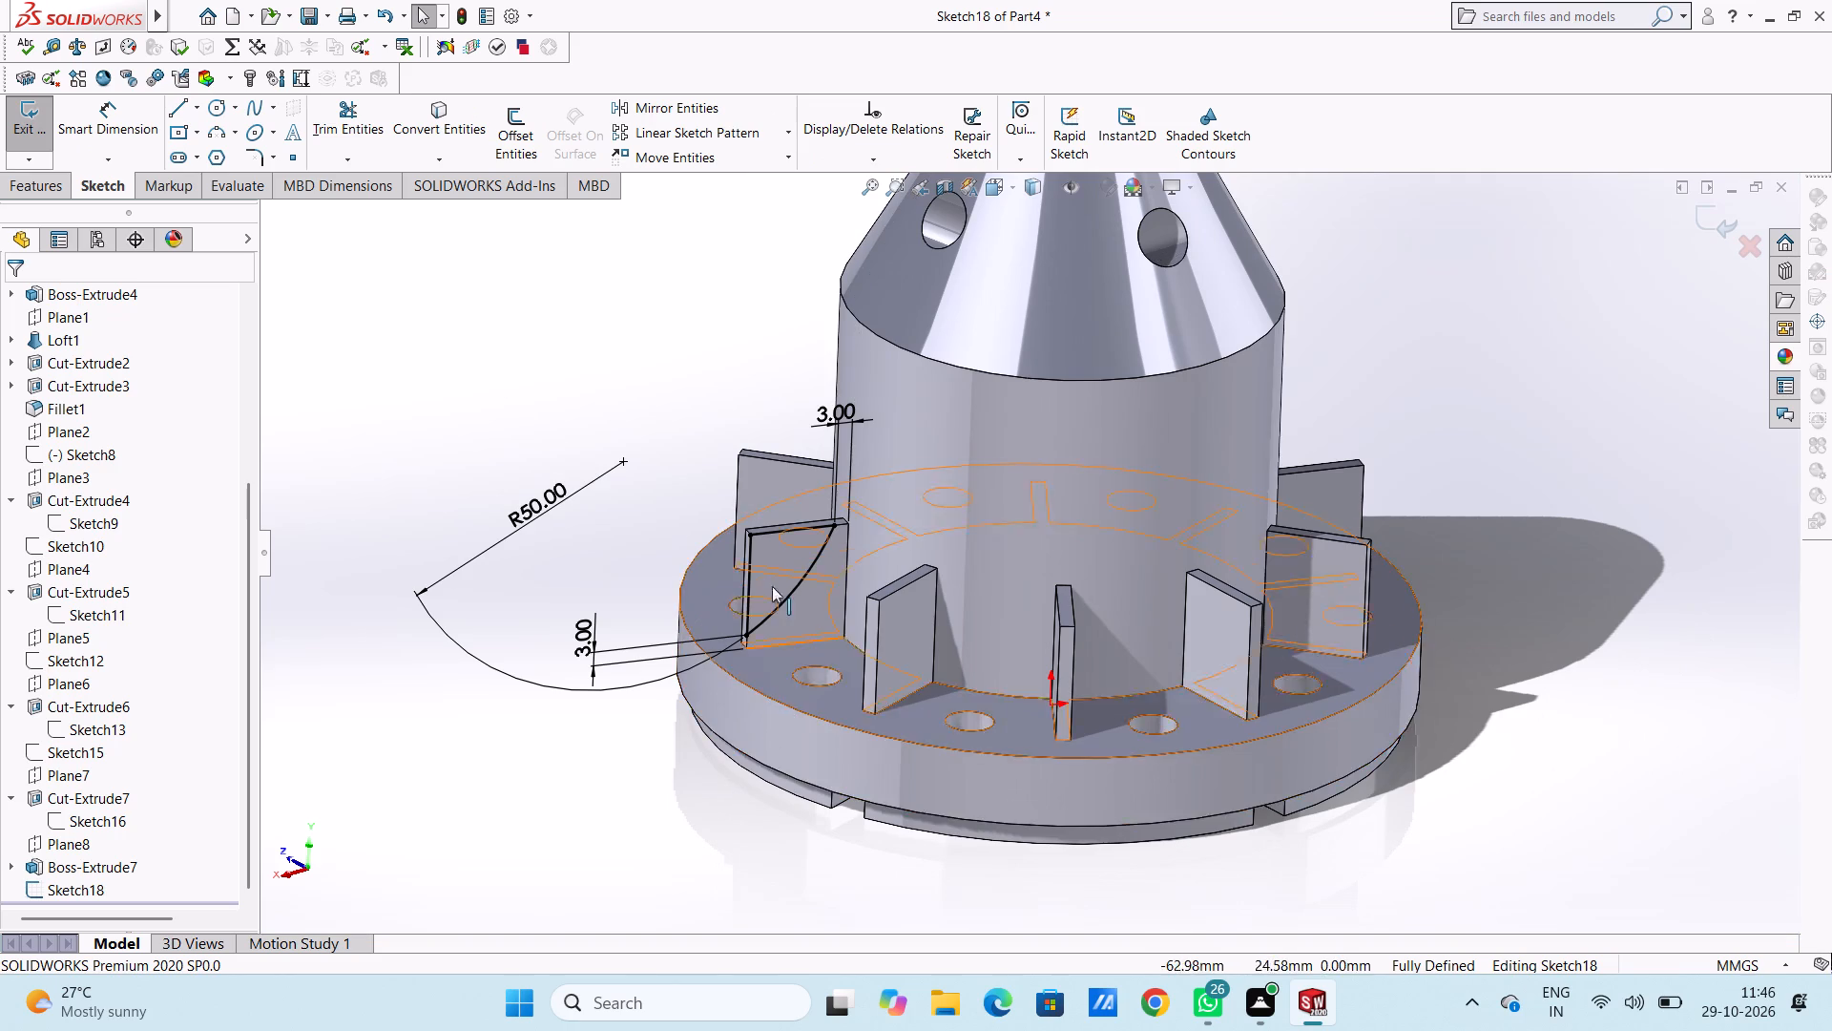
scroll(772, 586, down, 3)
middle_drag(832, 579, 790, 507)
scroll(811, 515, down, 1)
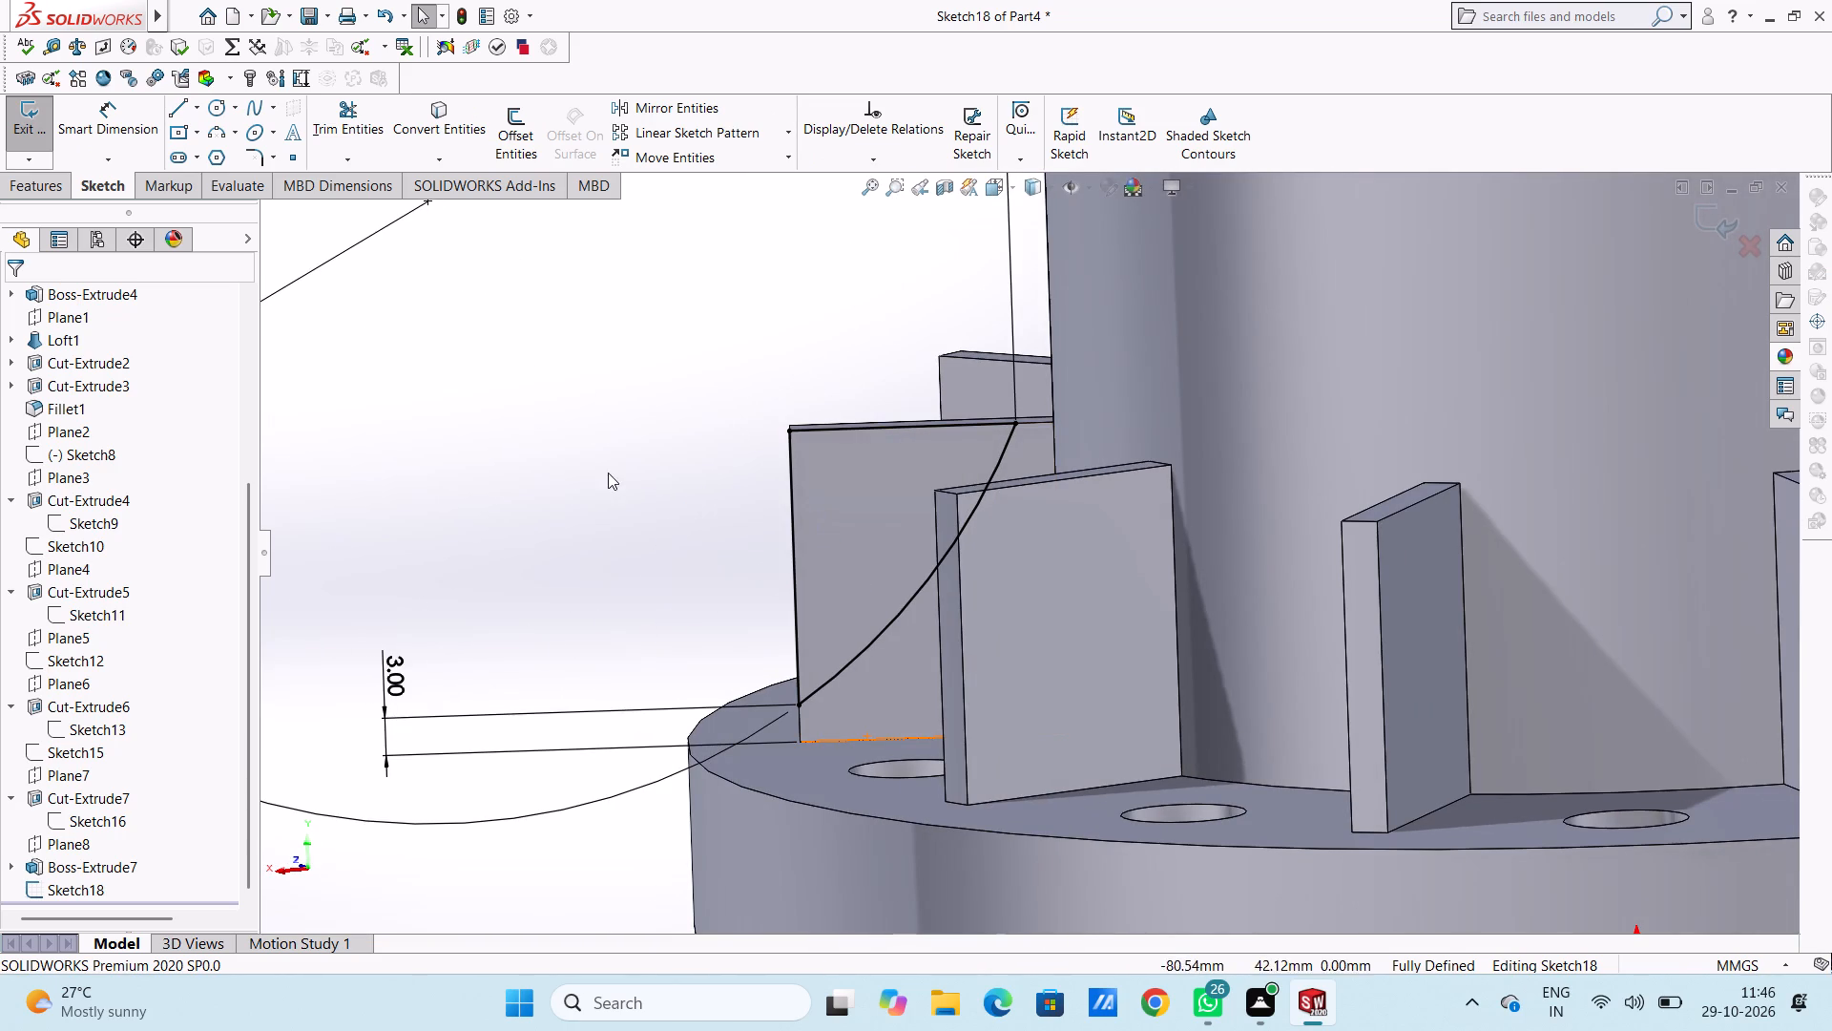
click(347, 115)
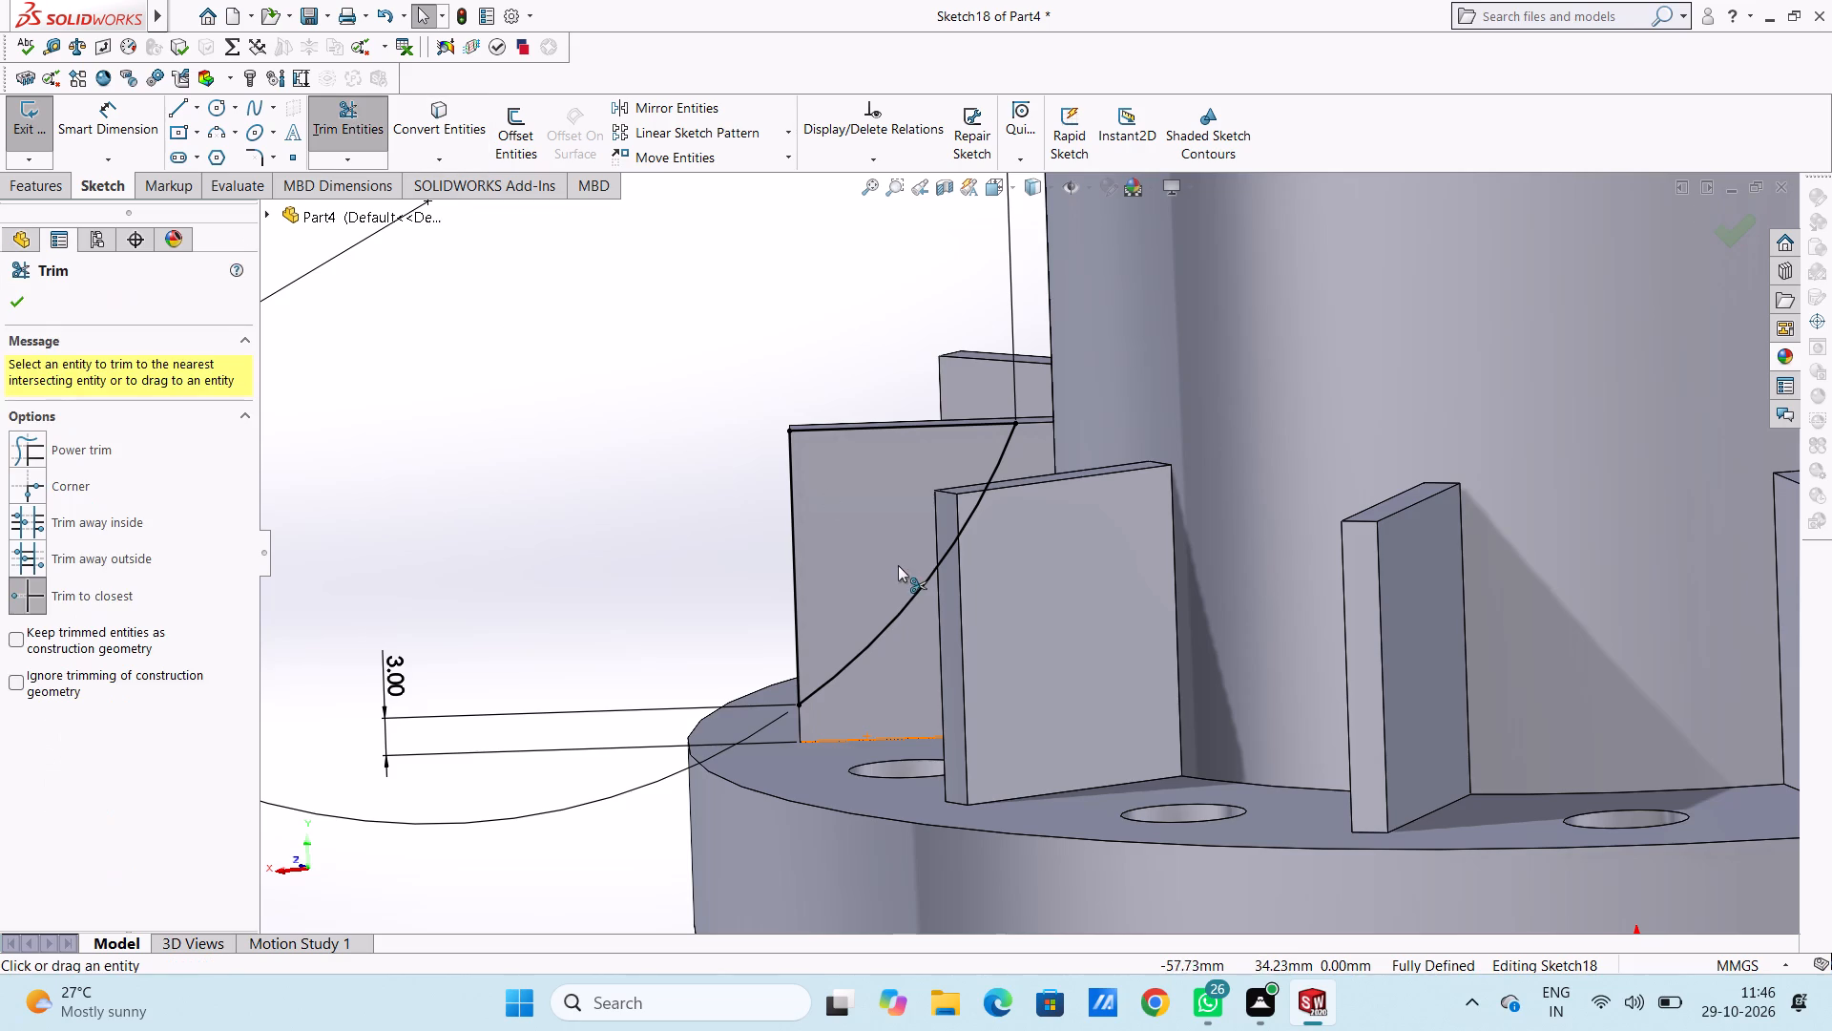
click(793, 523)
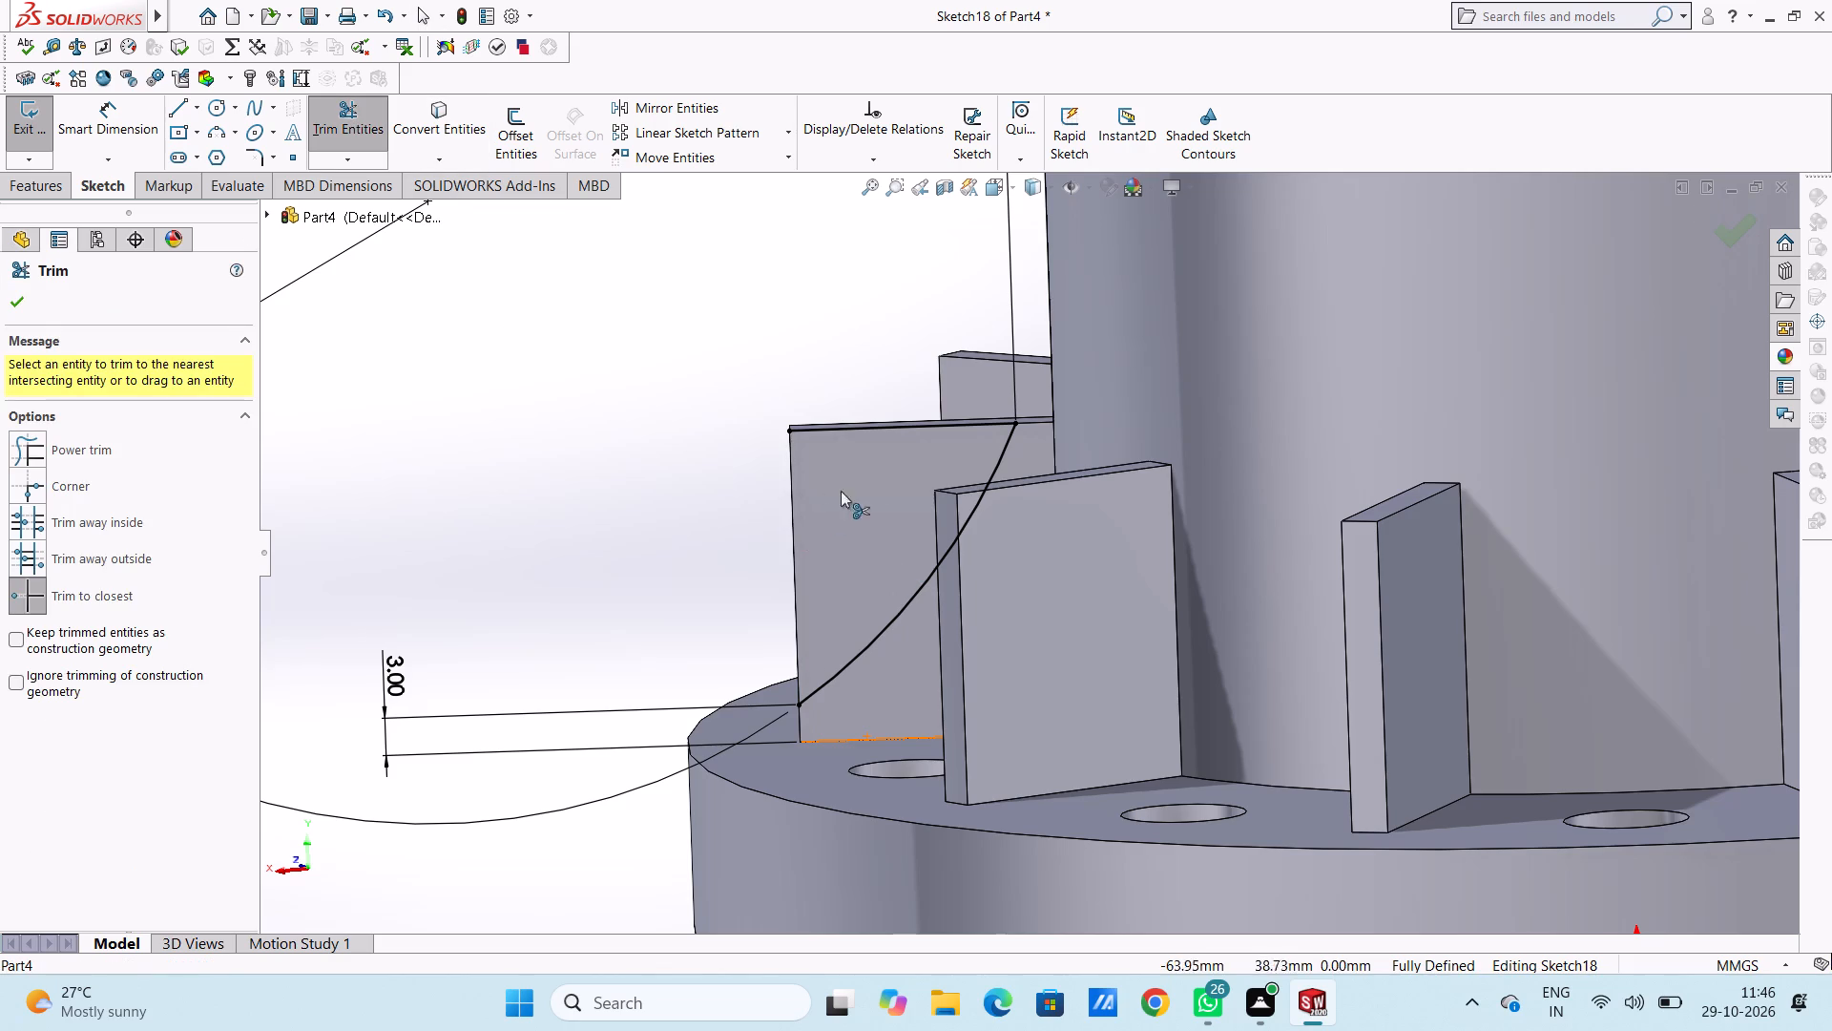
click(877, 429)
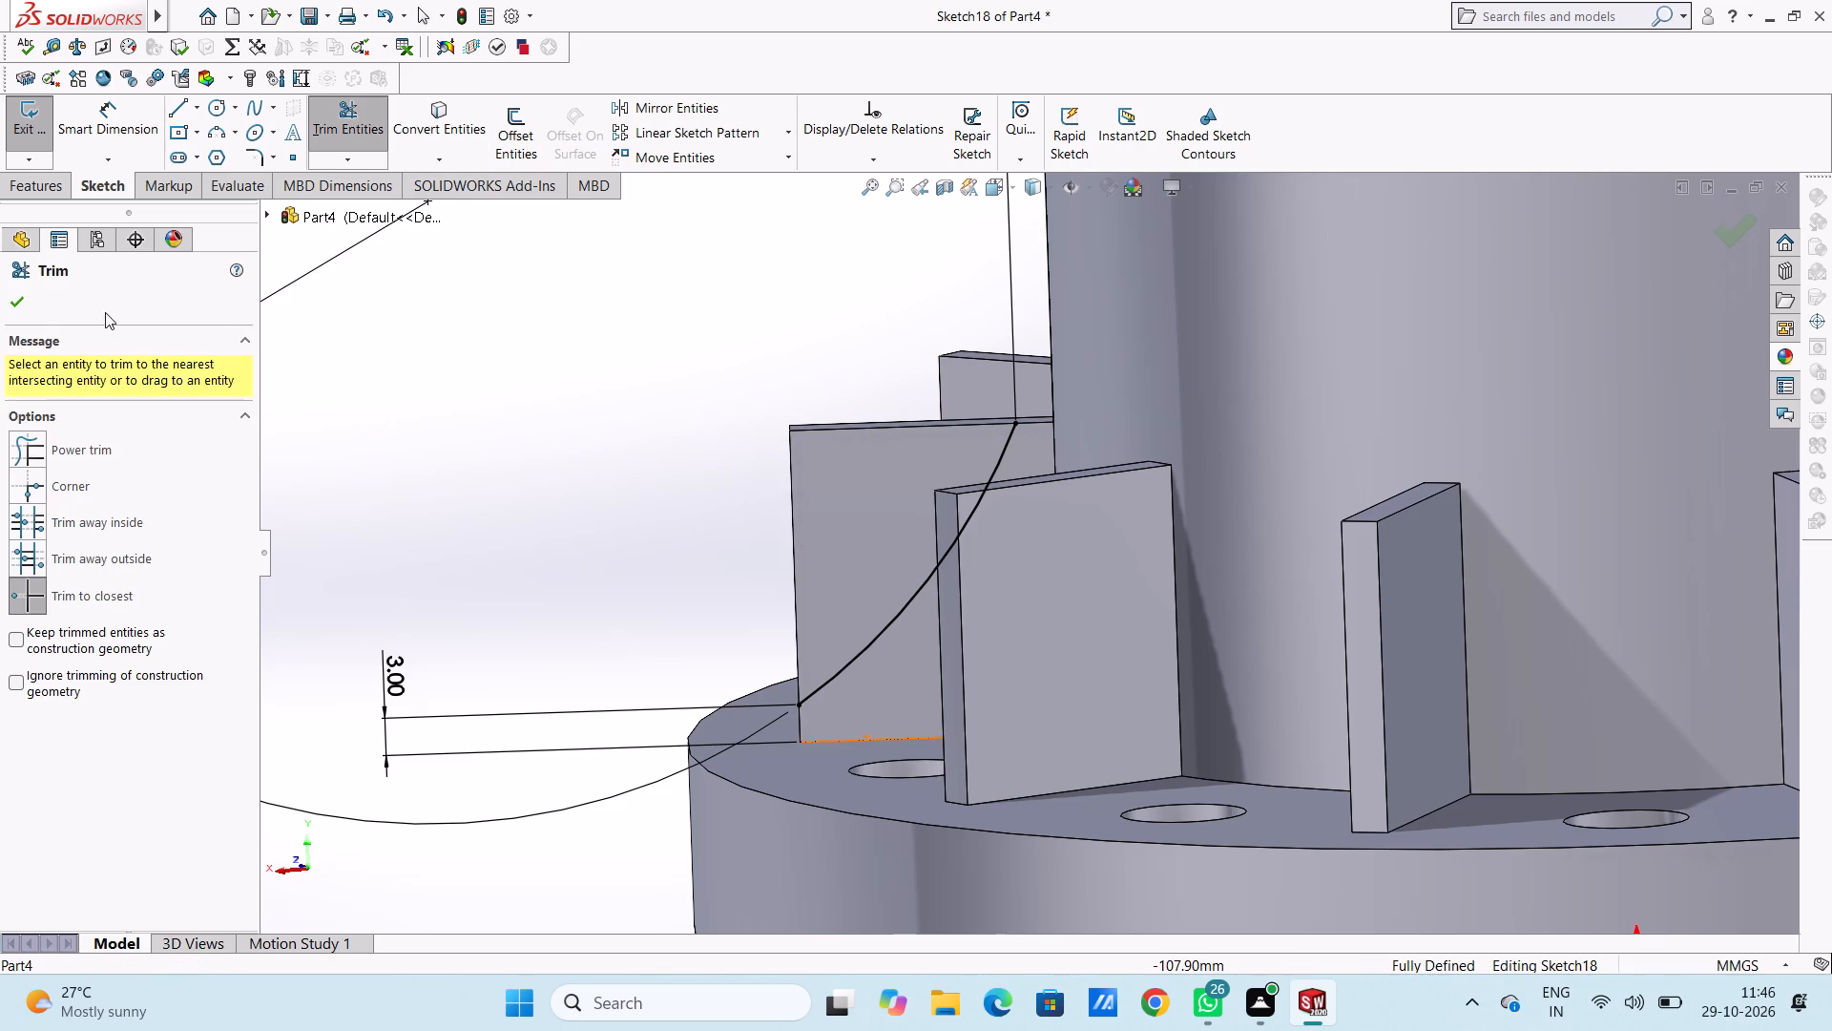
Close the profile above the R50 arc with lines: 2 mm outward, 24 mm up, across above the rib, and 2 mm down to the arc's inner end.
click(11, 304)
click(480, 412)
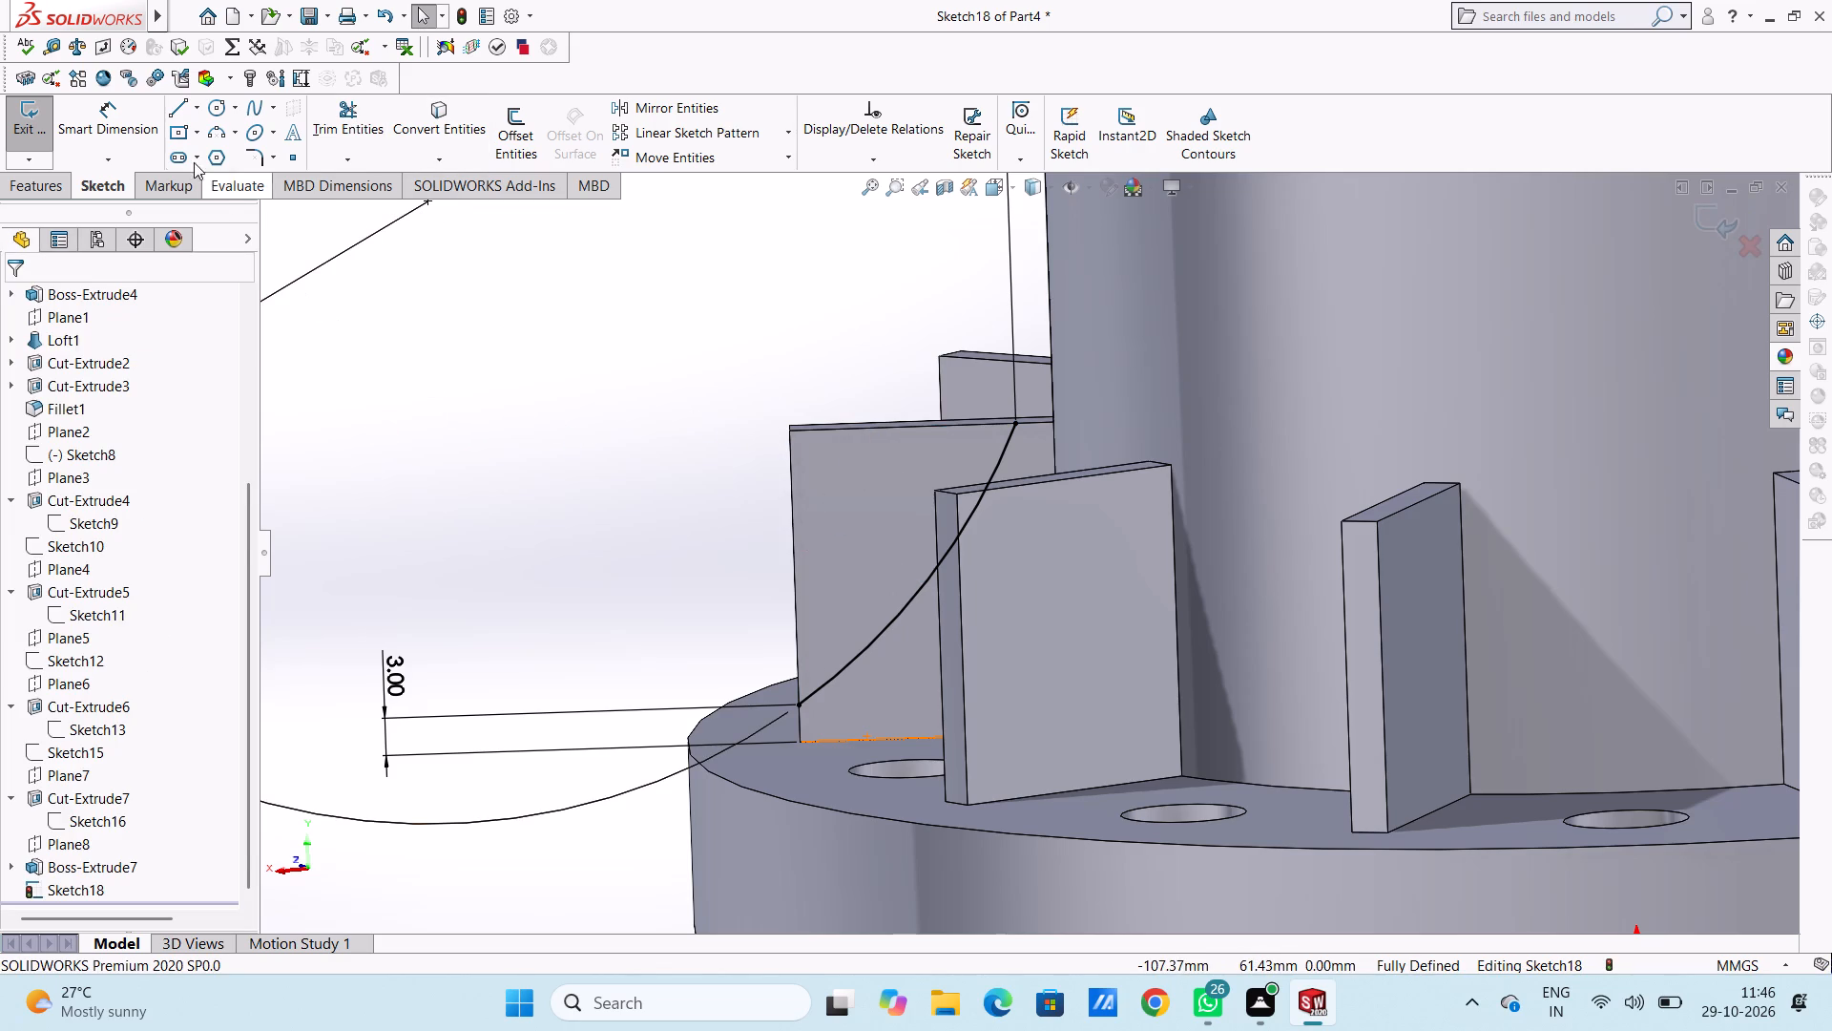
click(169, 113)
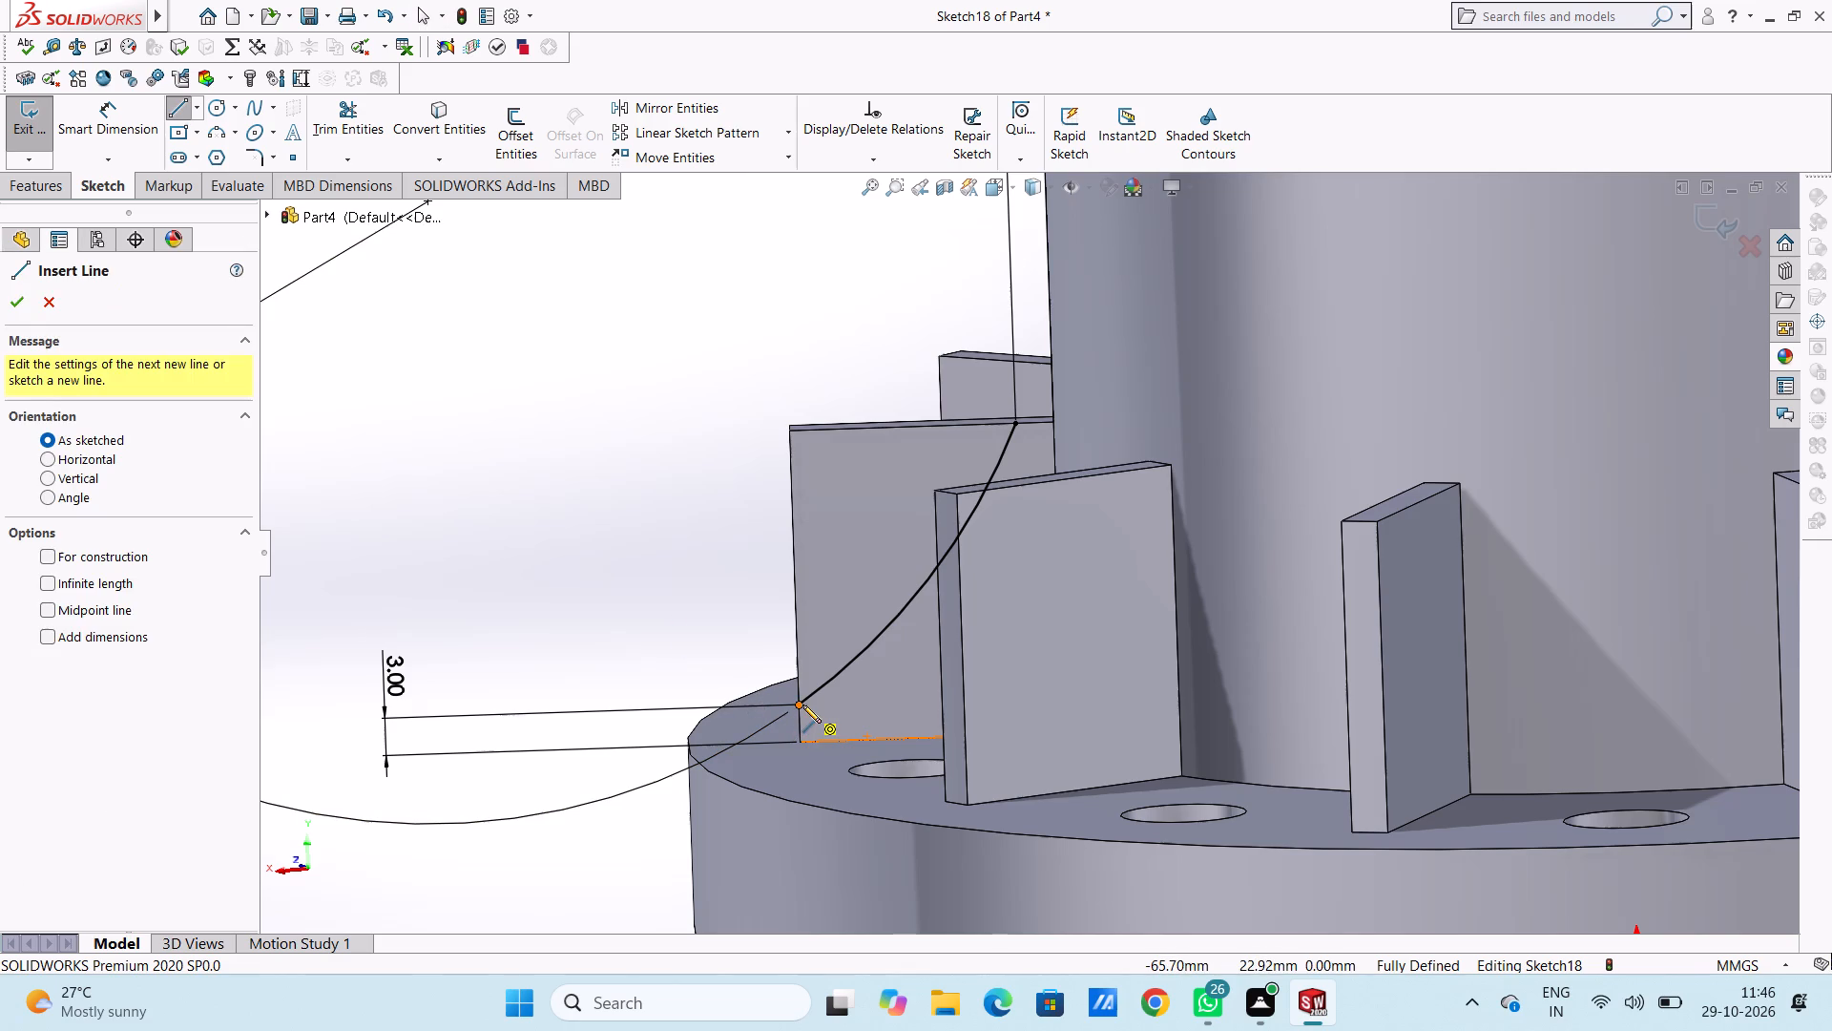
click(802, 705)
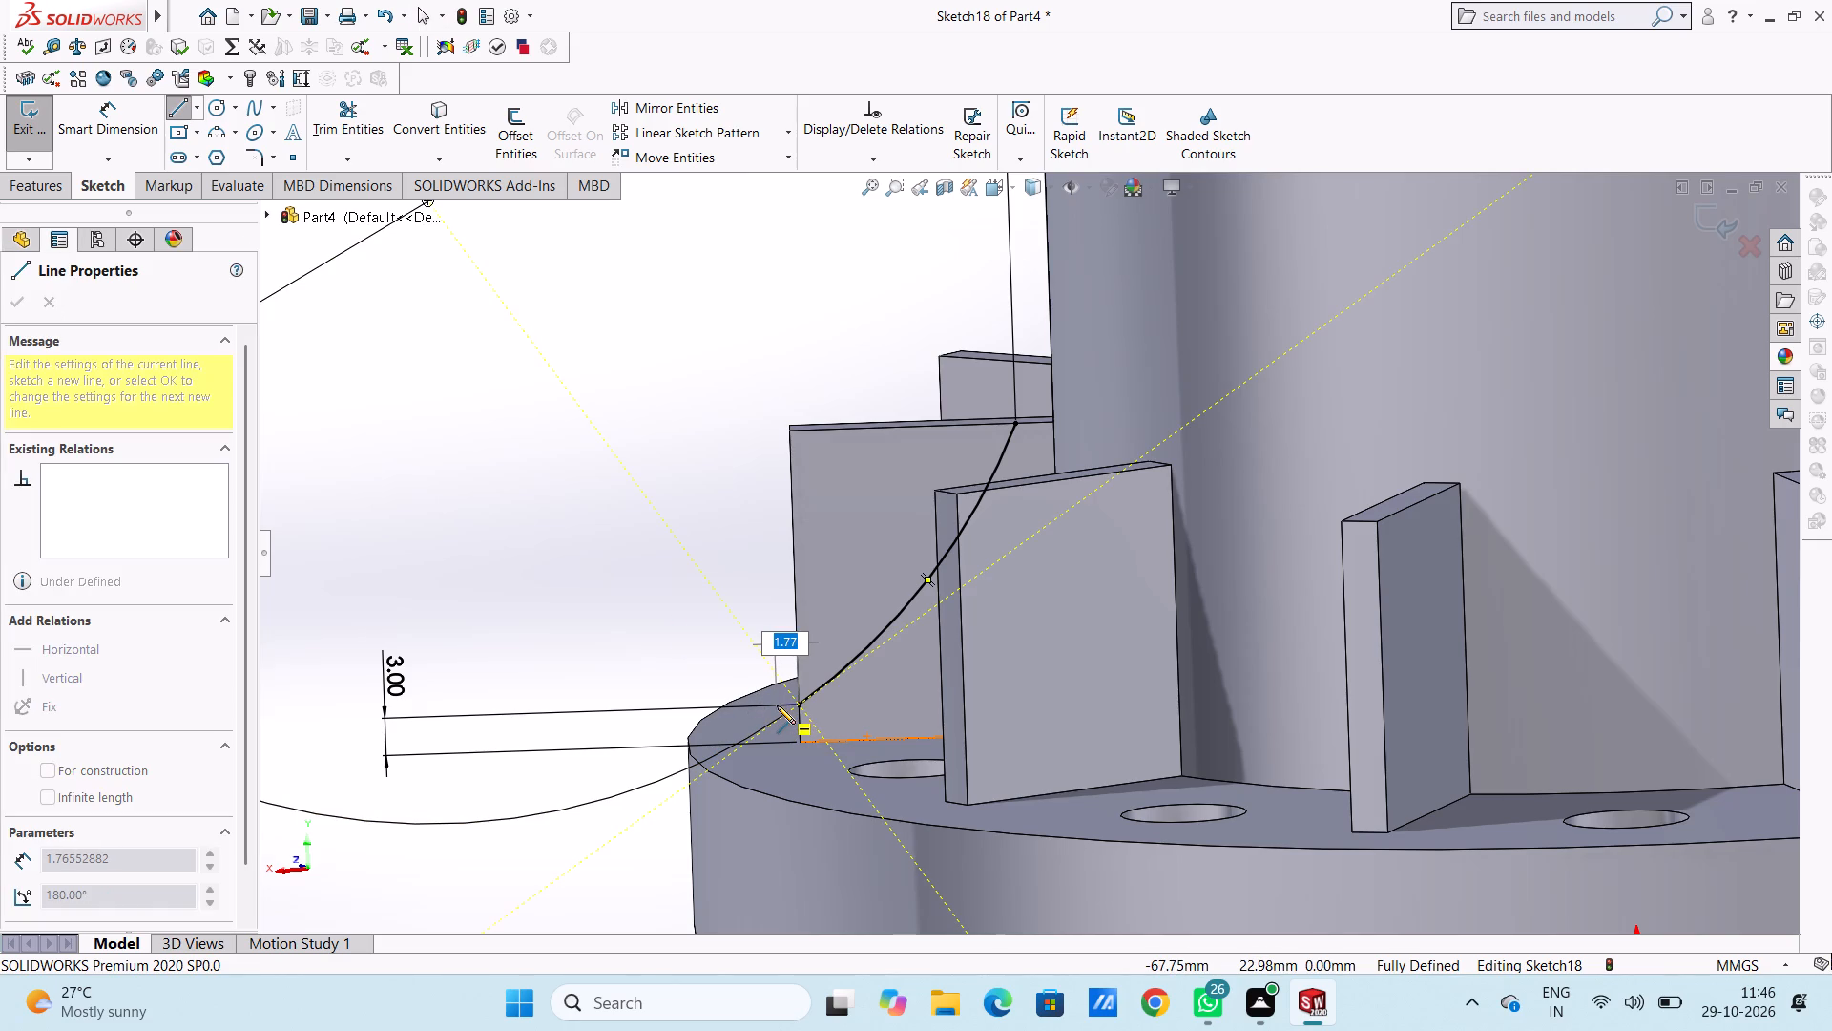
key(2)
key(Return)
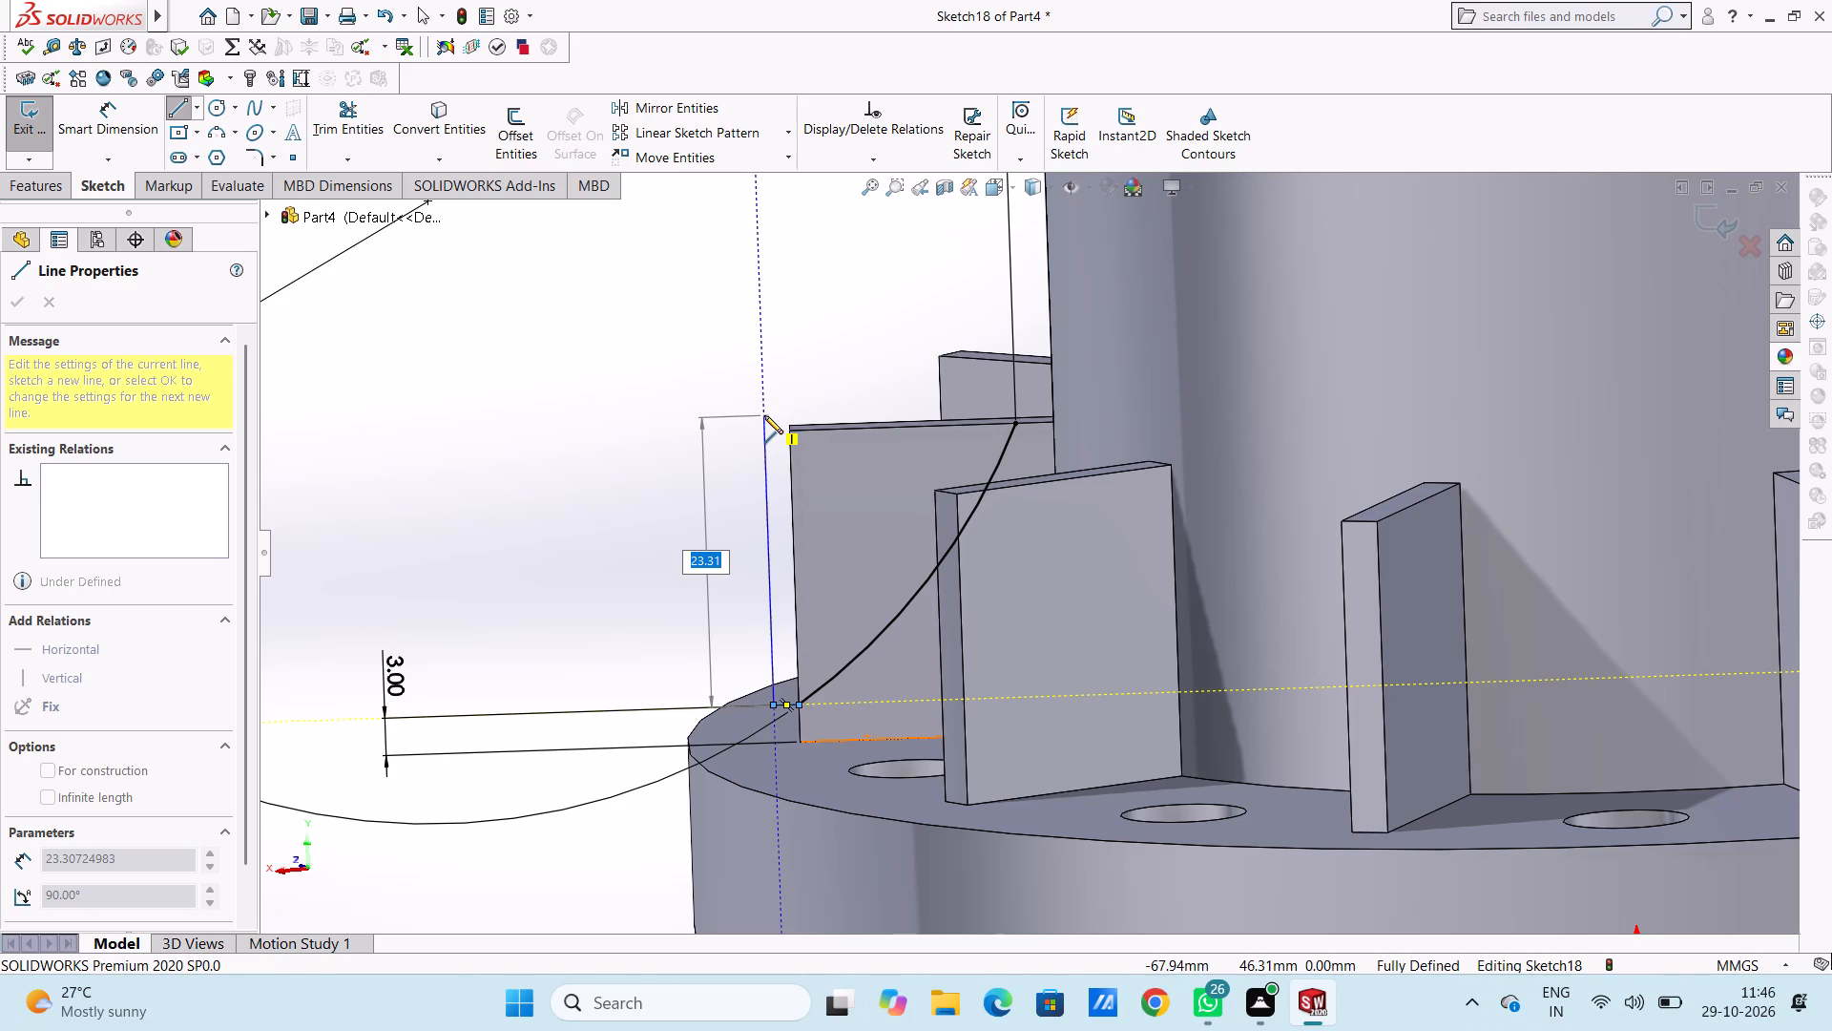
text(24)
key(Return)
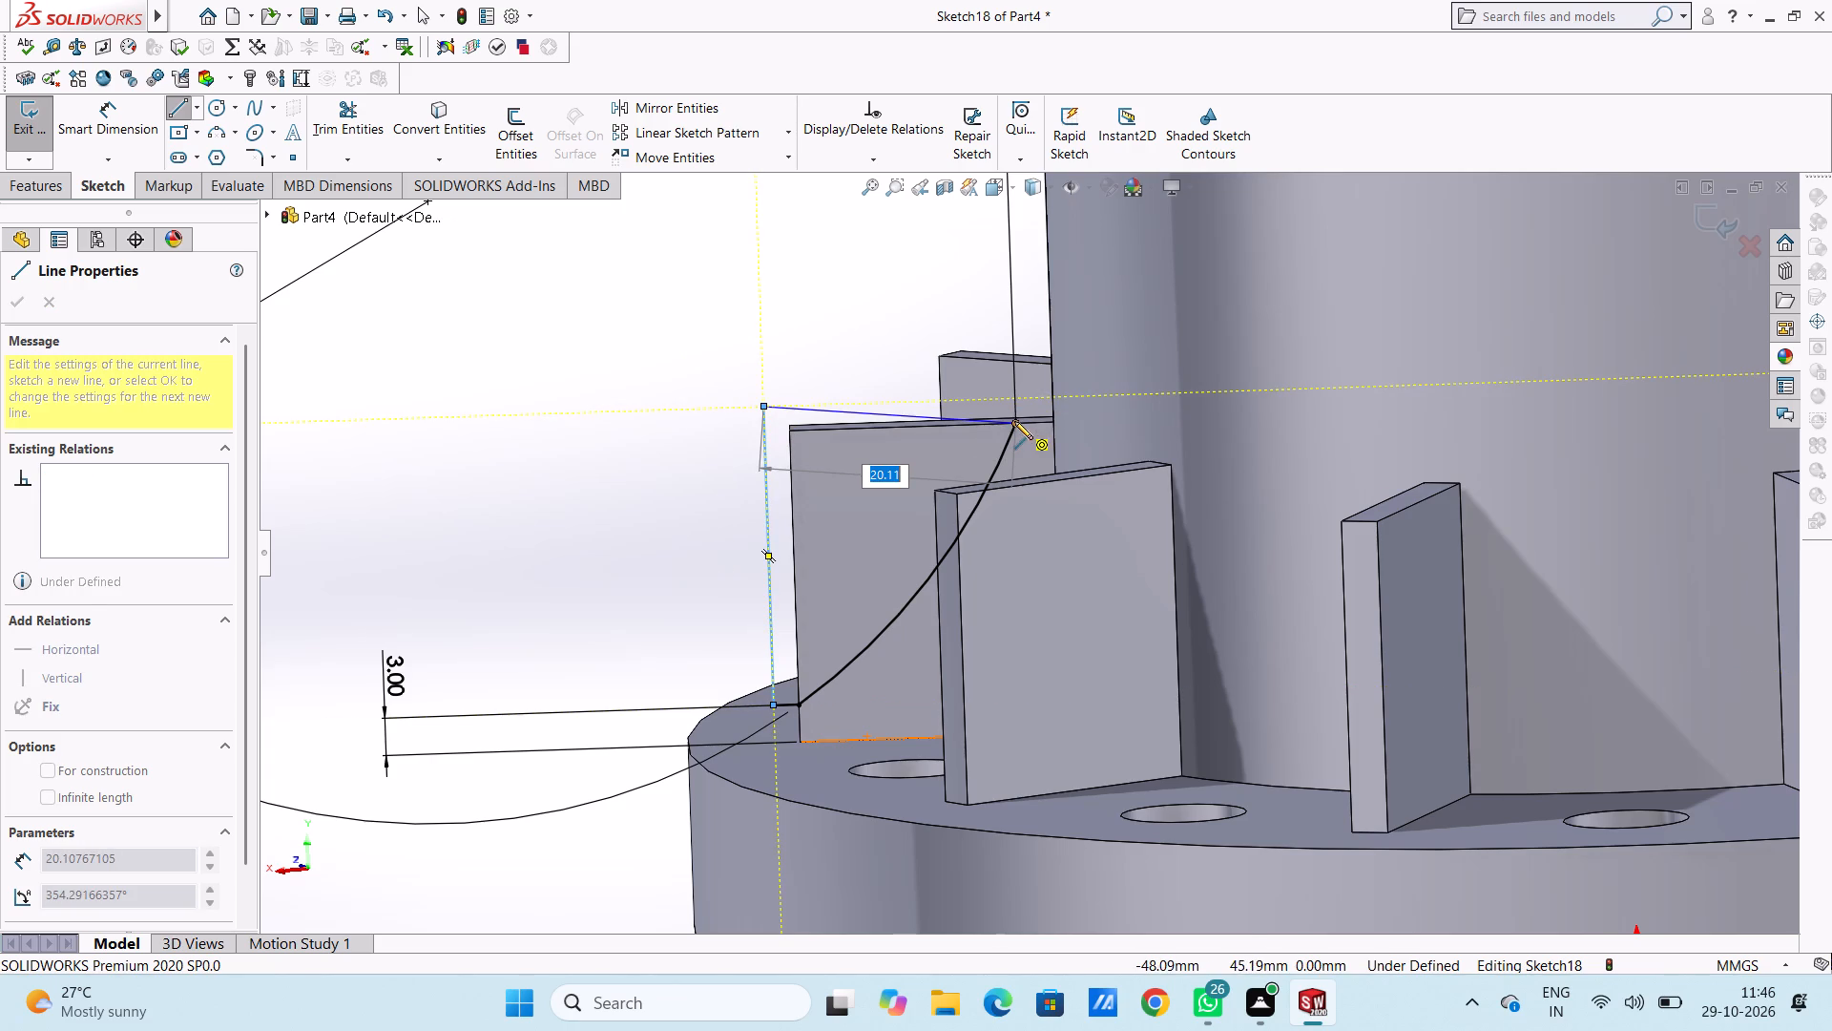
click(1017, 399)
click(1016, 420)
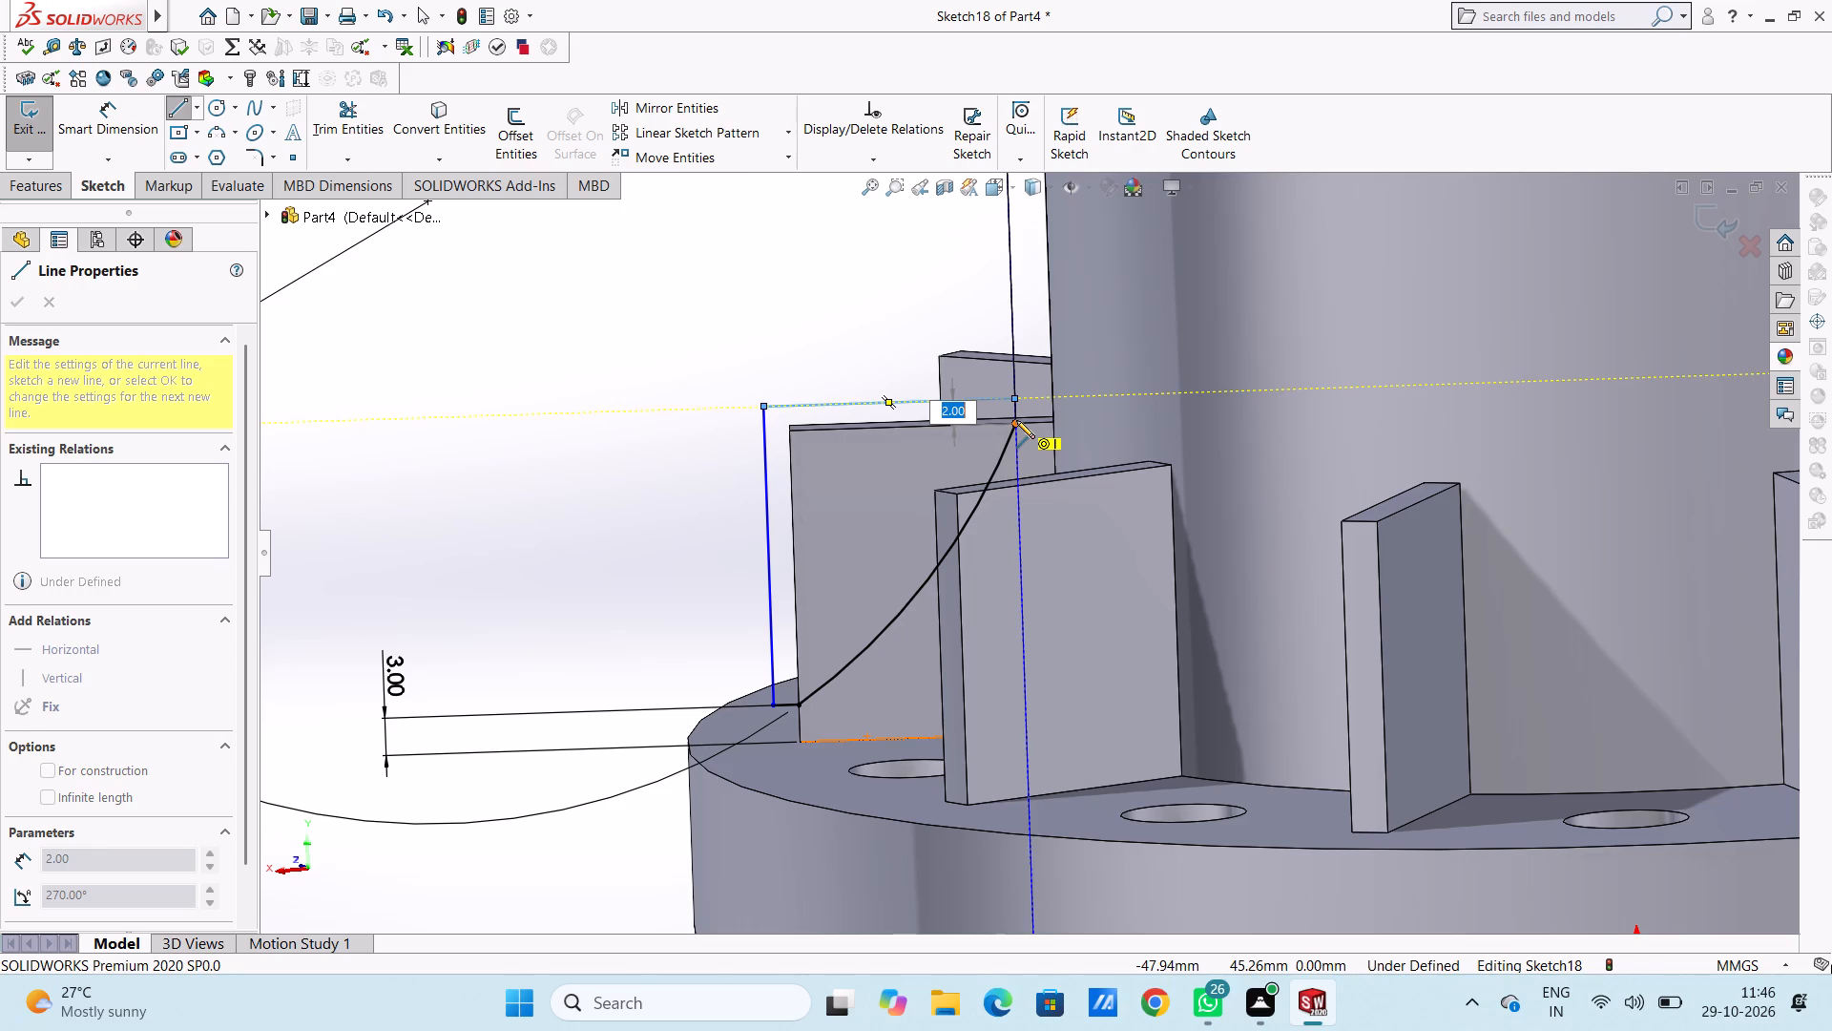
right_click(725, 337)
click(733, 351)
click(658, 378)
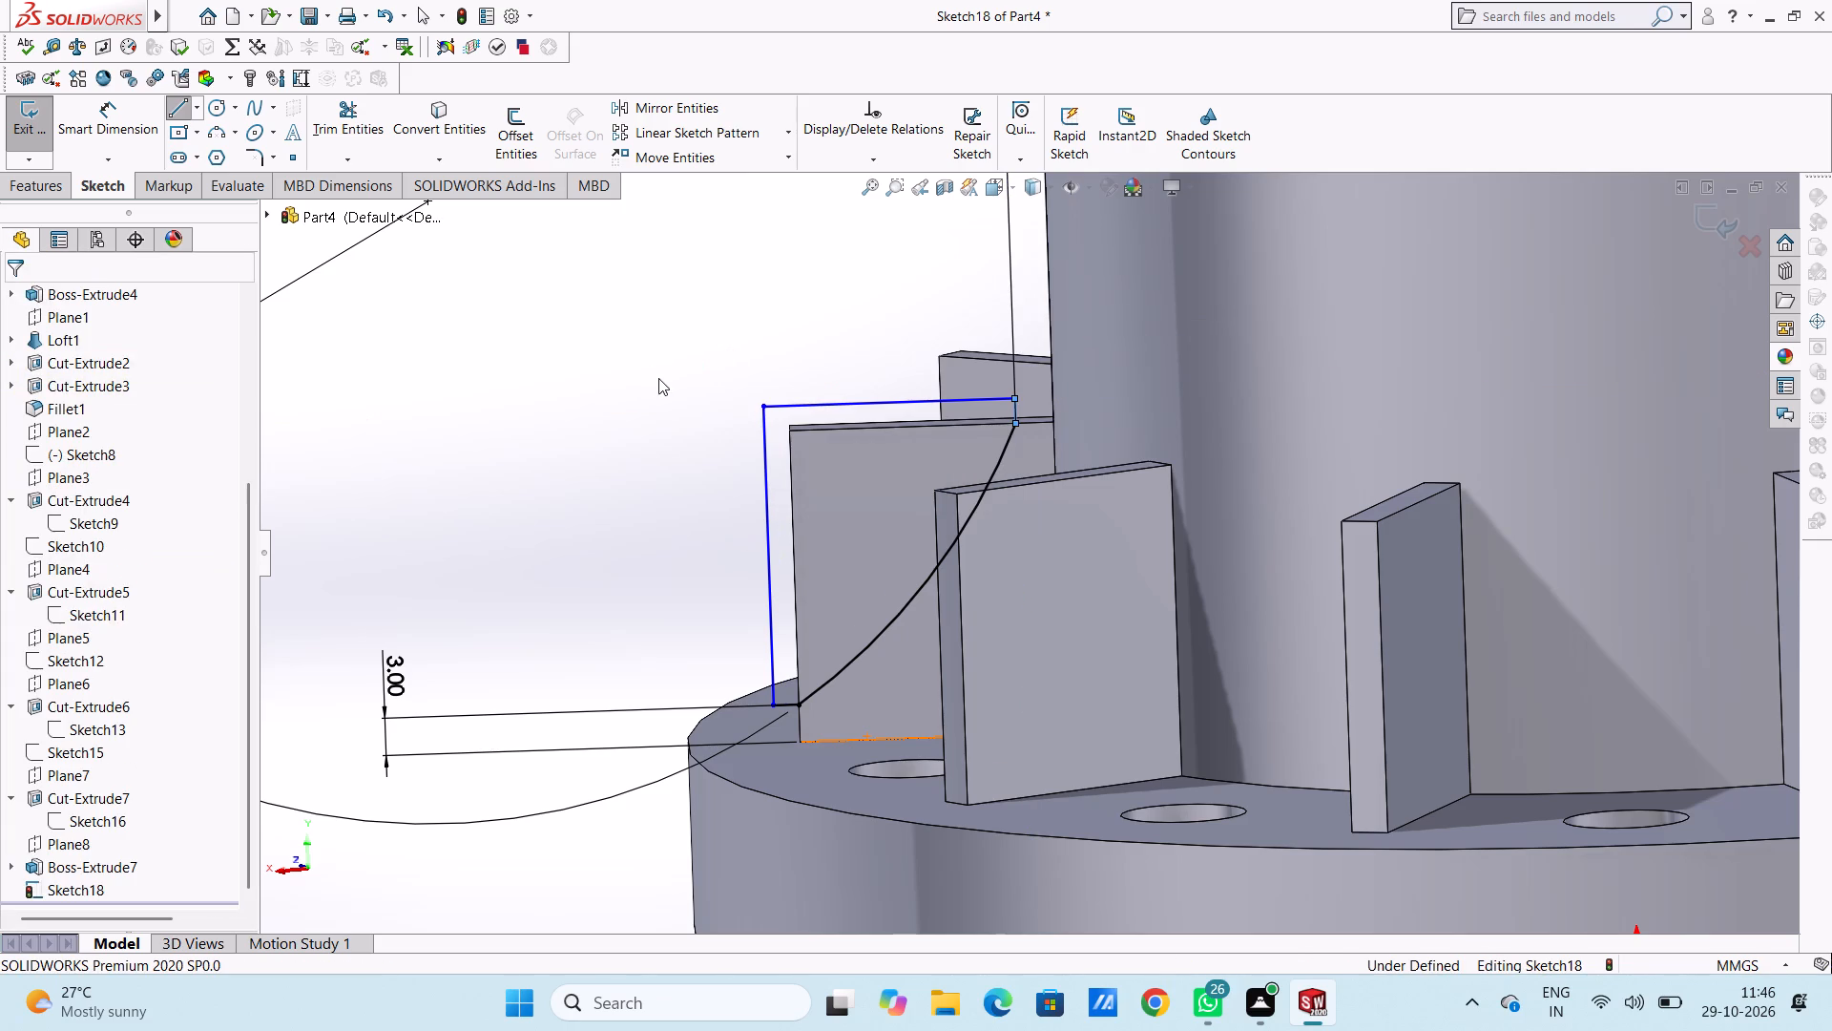
Dimension the profile's outer vertical line at 24 mm and its top horizontal line at 20.01 mm.
click(130, 117)
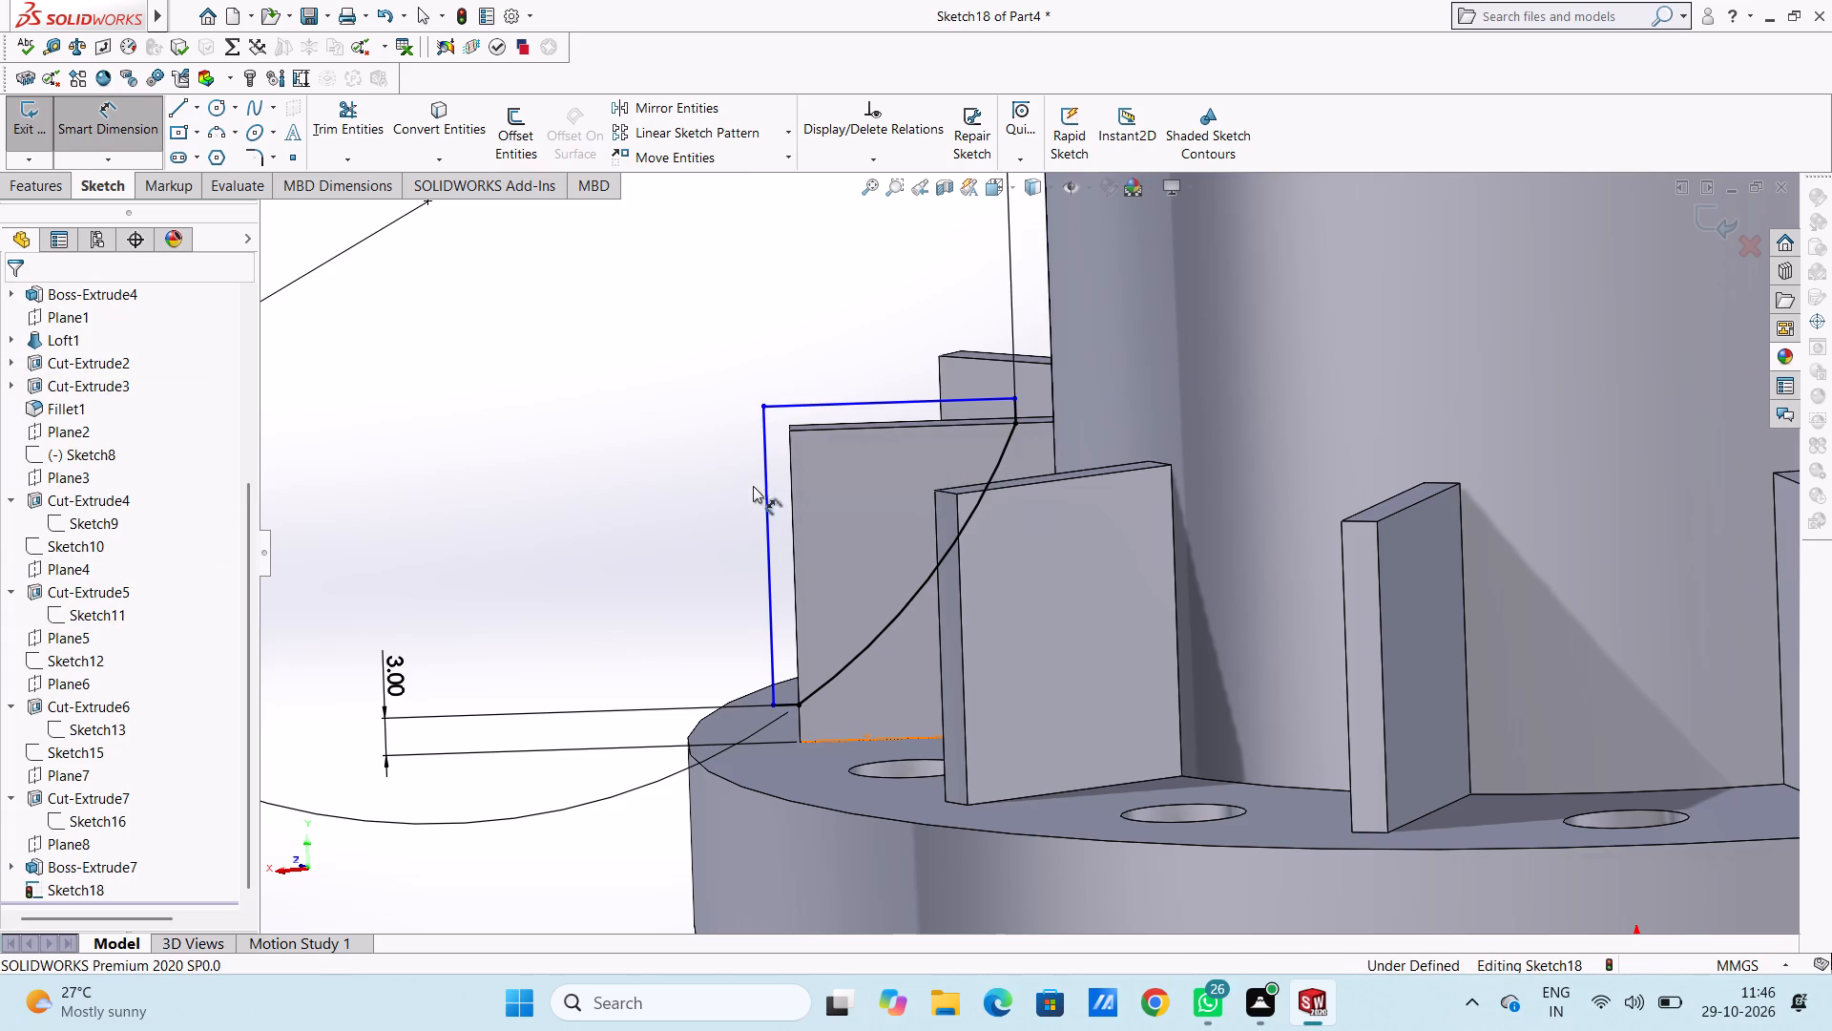
click(766, 498)
click(527, 518)
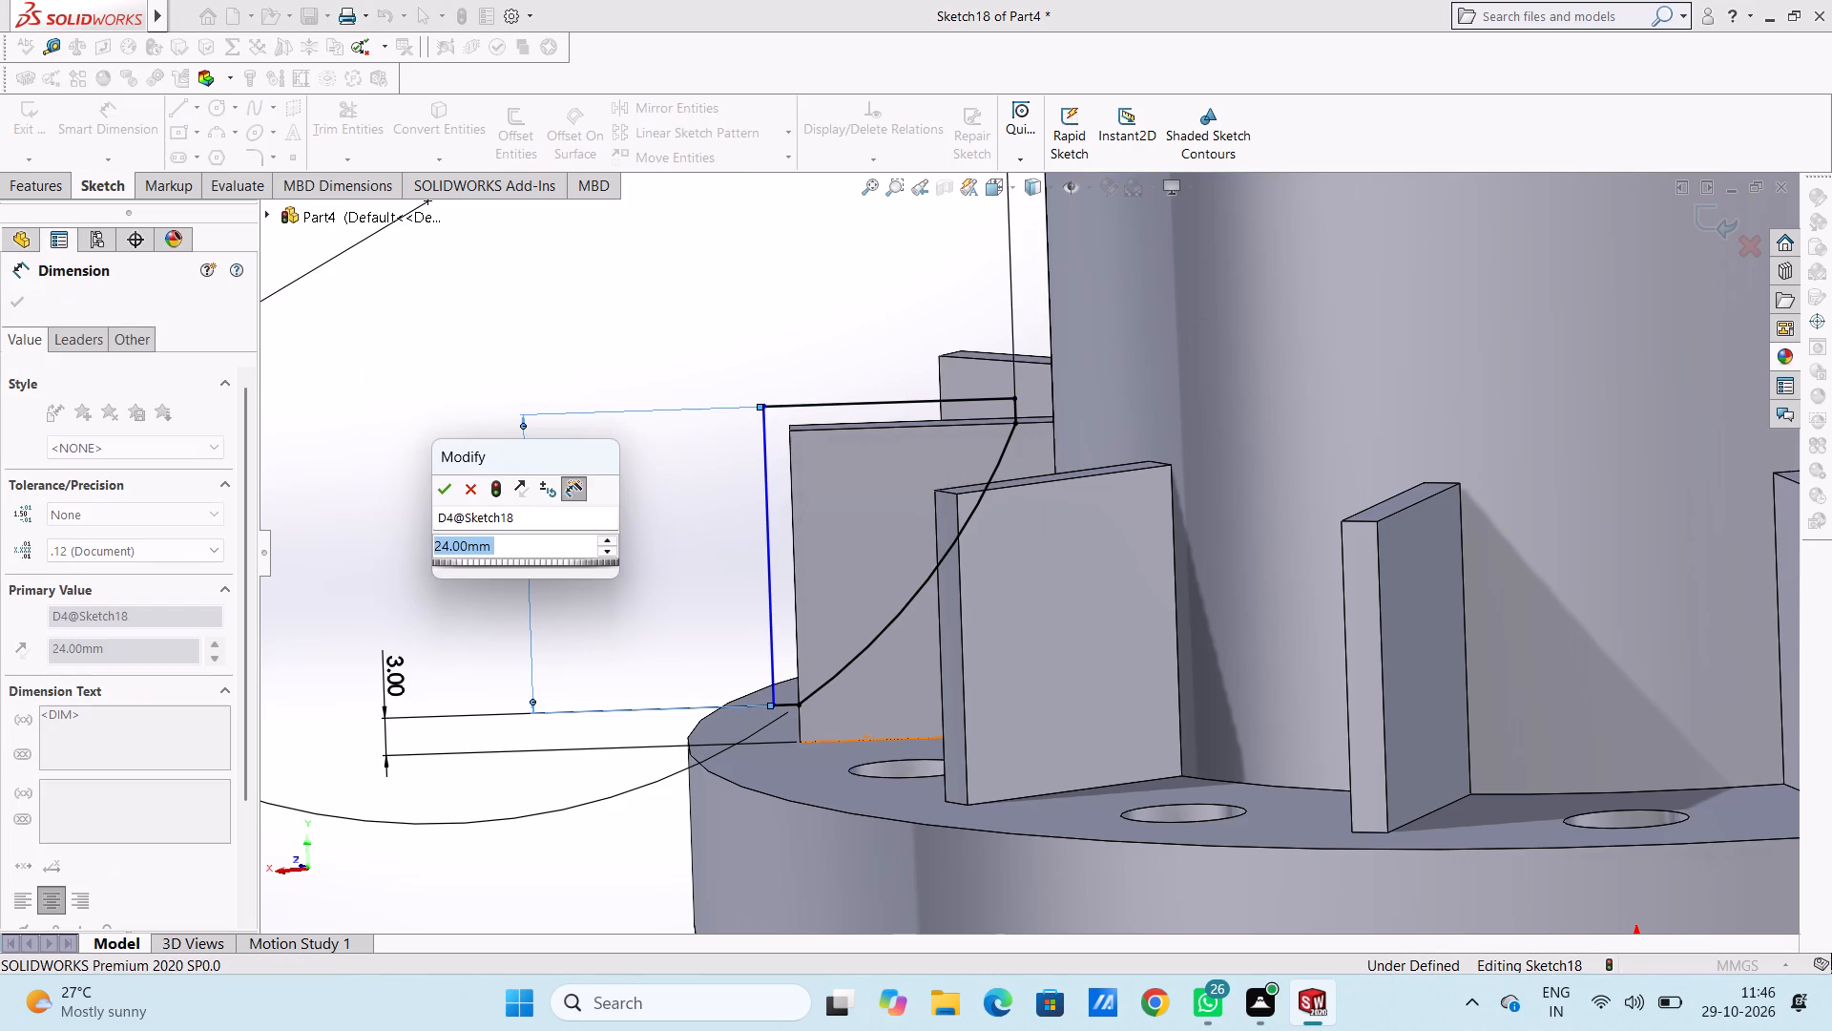
click(451, 482)
click(446, 451)
click(859, 403)
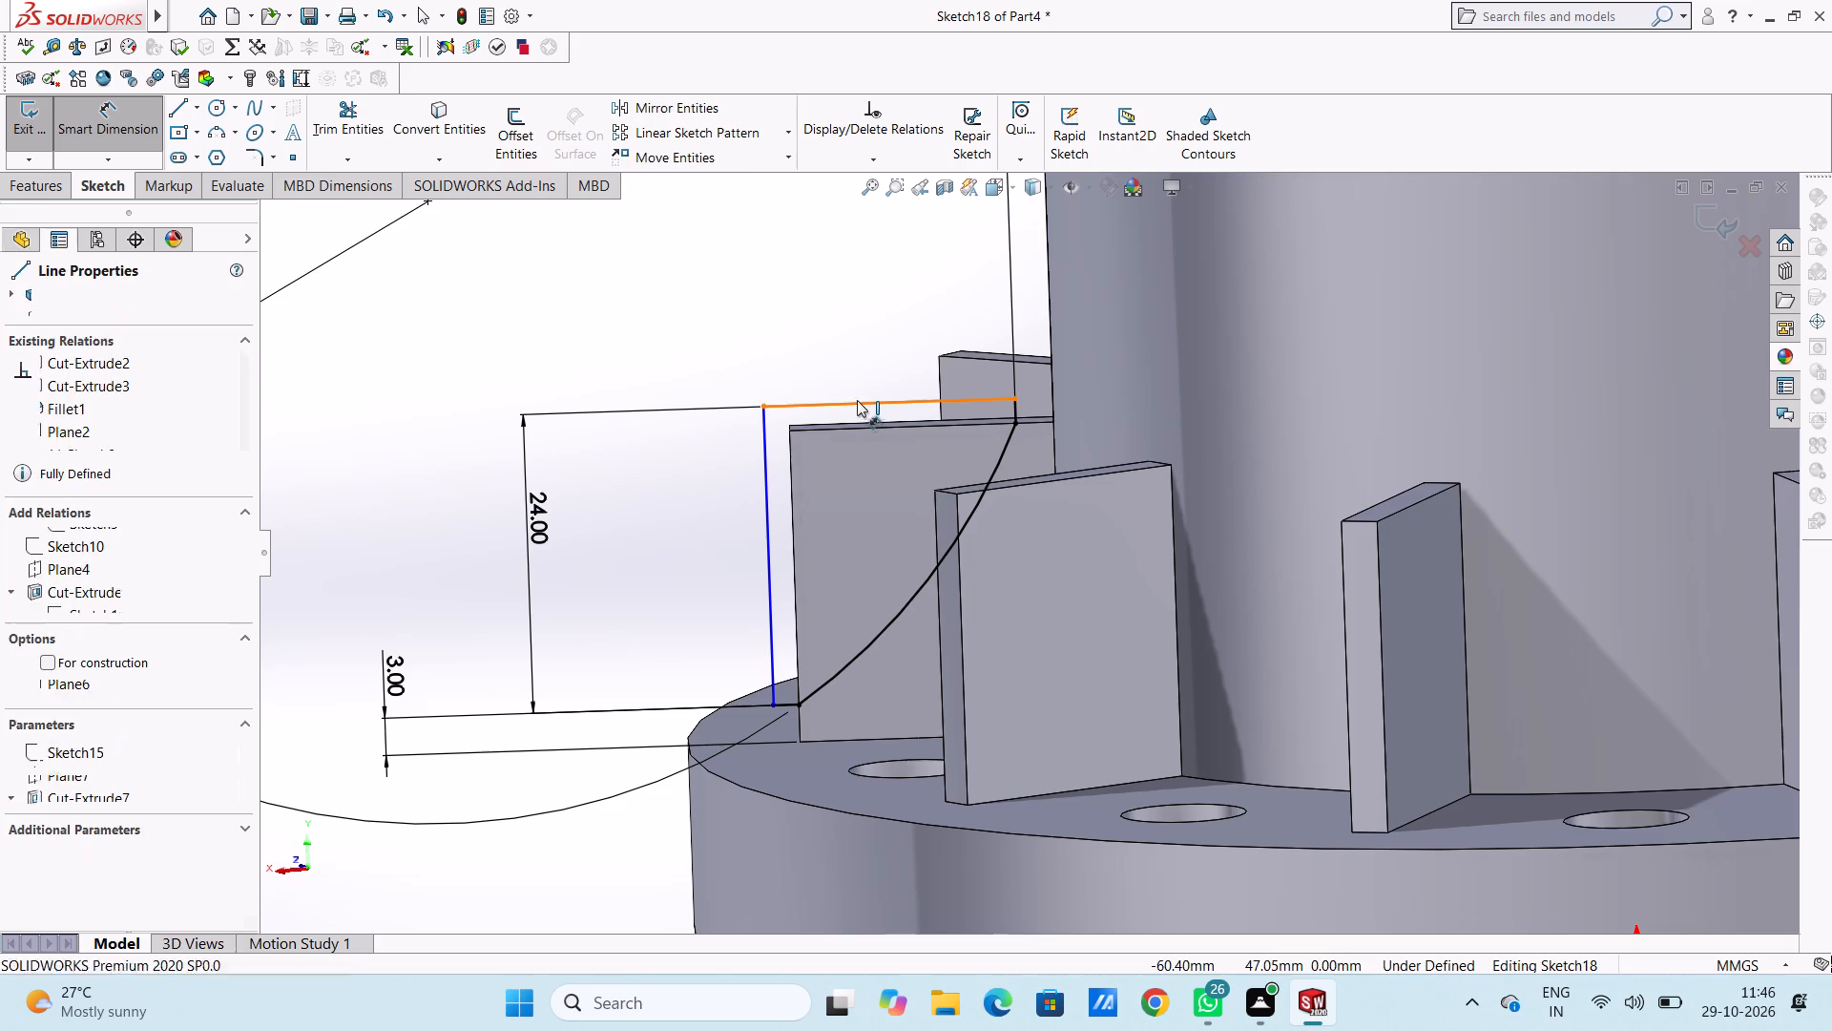
click(812, 301)
click(728, 269)
click(701, 289)
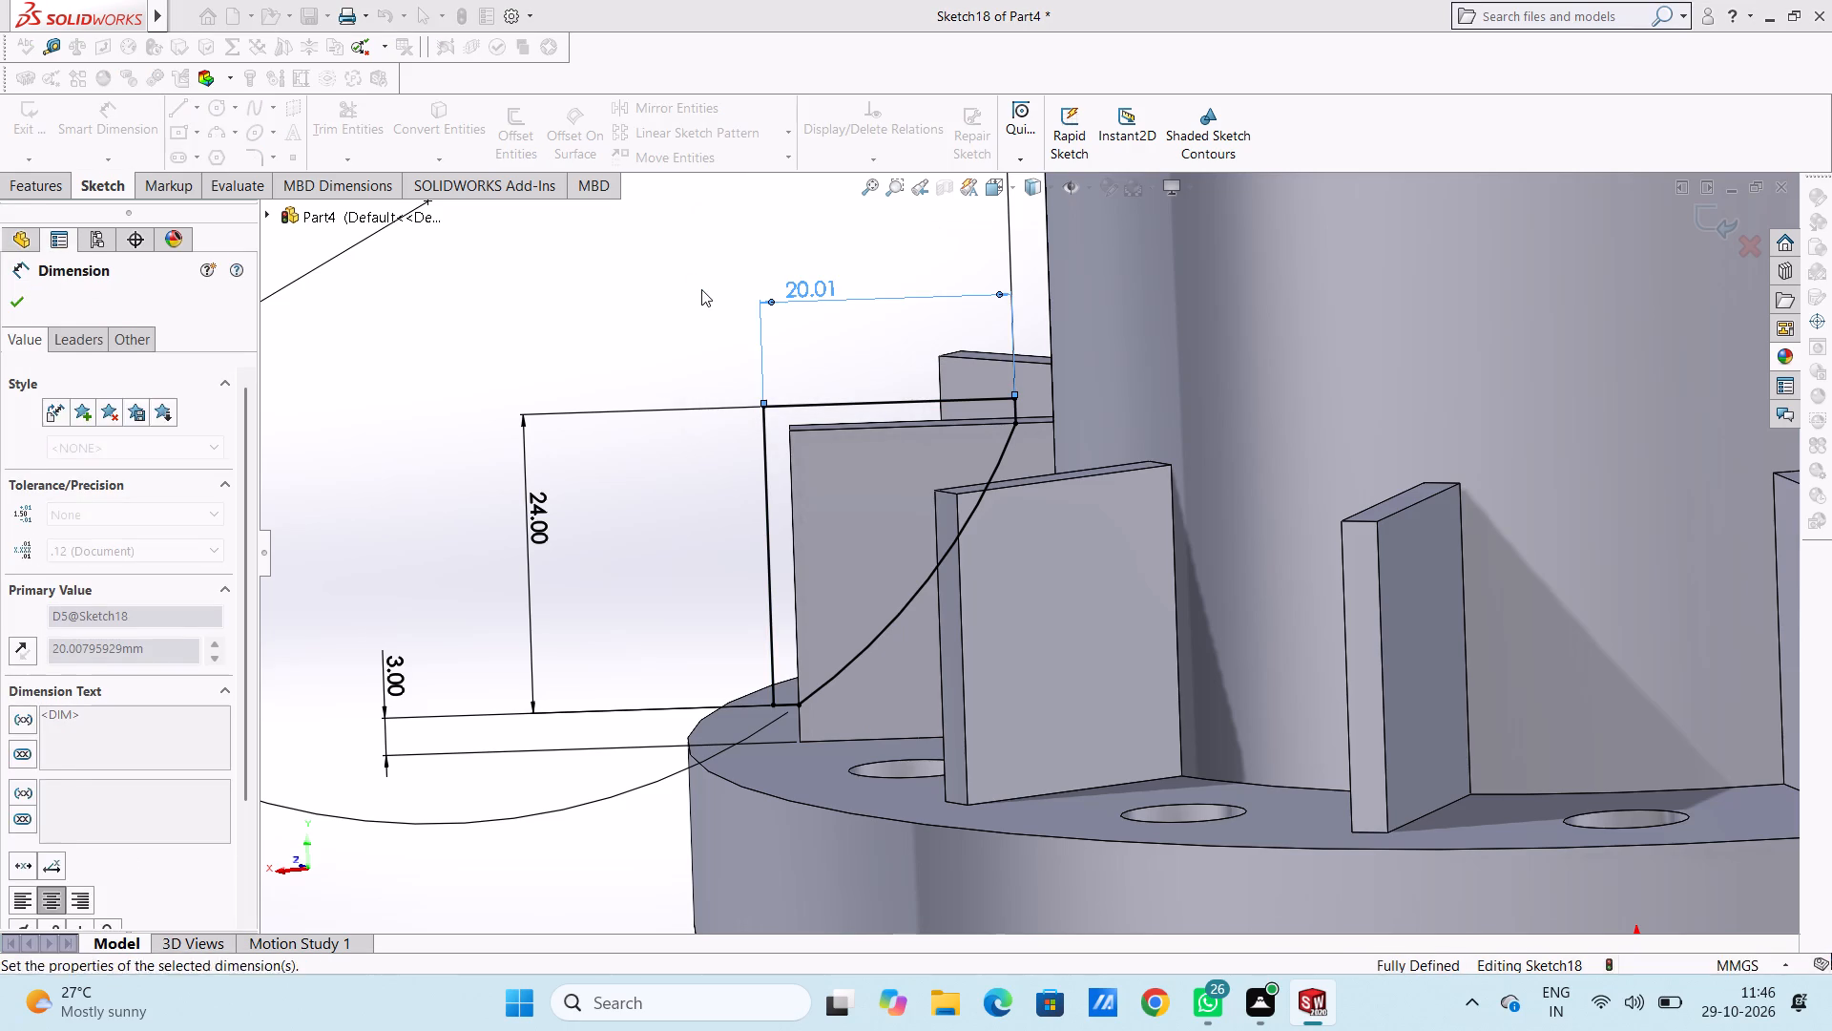
scroll(698, 293, up, 1)
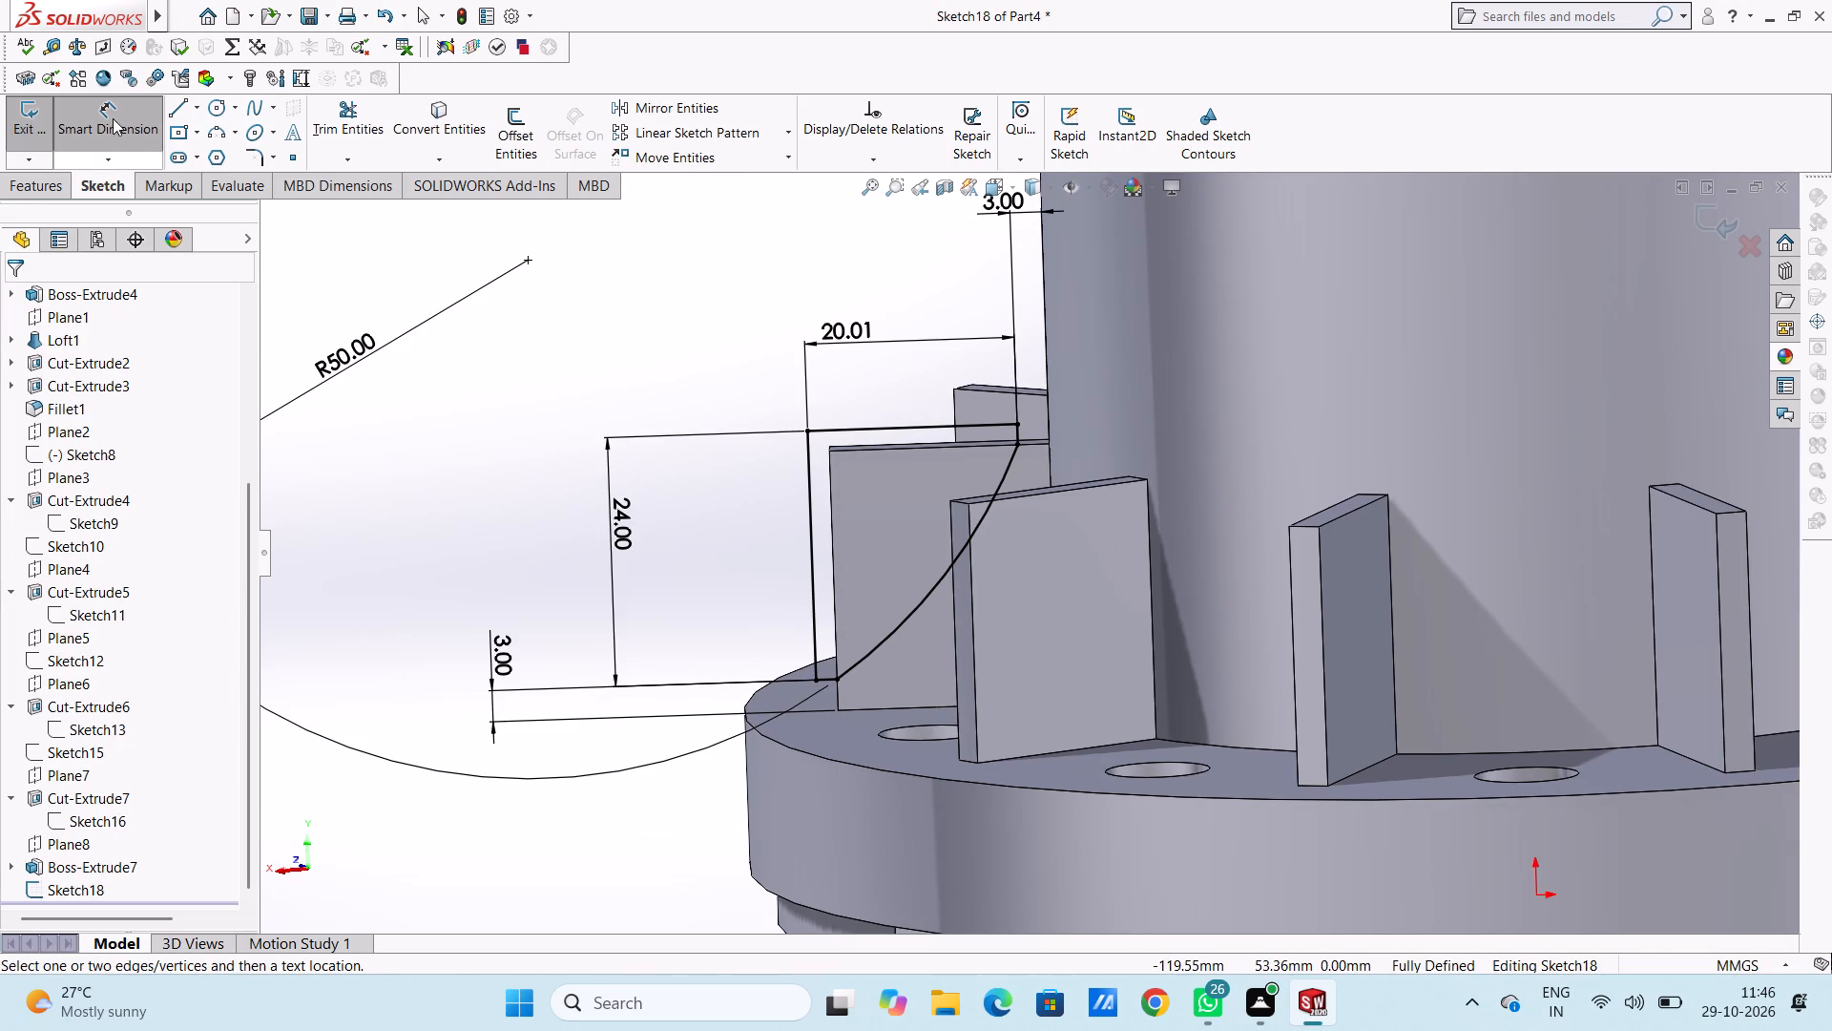
click(113, 118)
Cut-extrude the closed arc profile through the rib from the sketch plane with a blind depth of 5 mm.
click(52, 179)
click(318, 132)
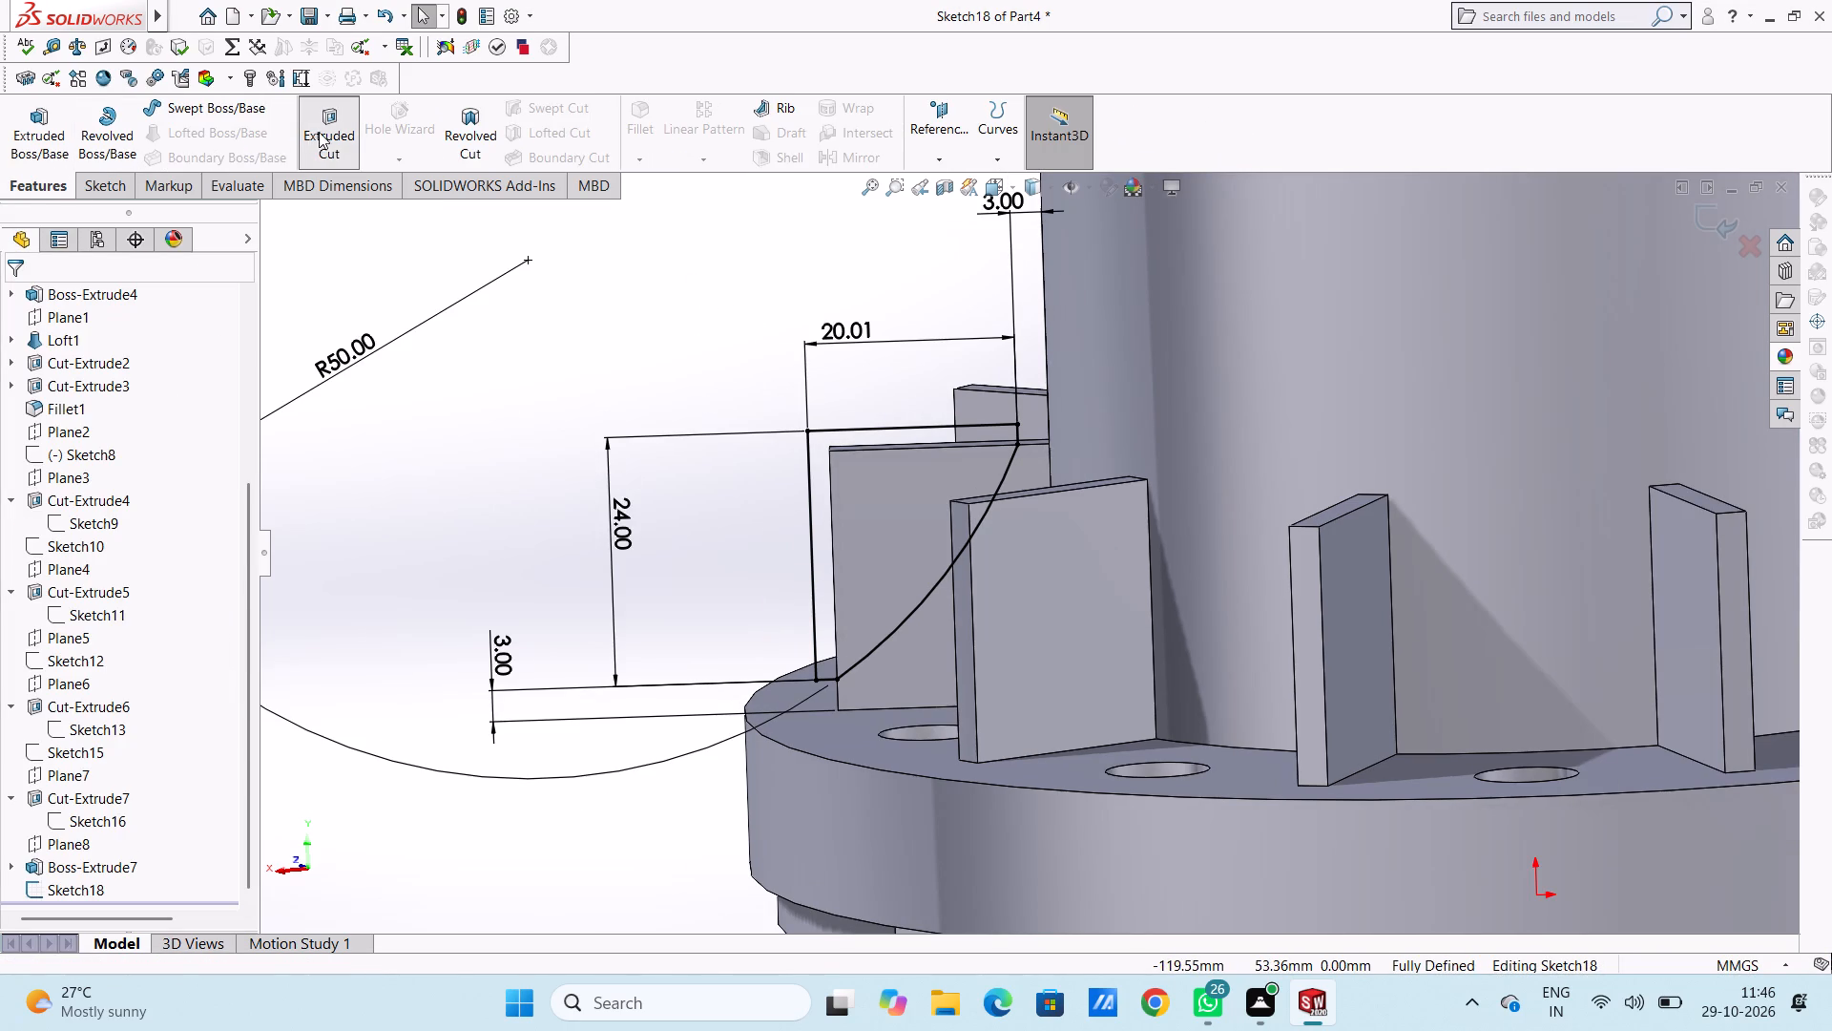
click(12, 302)
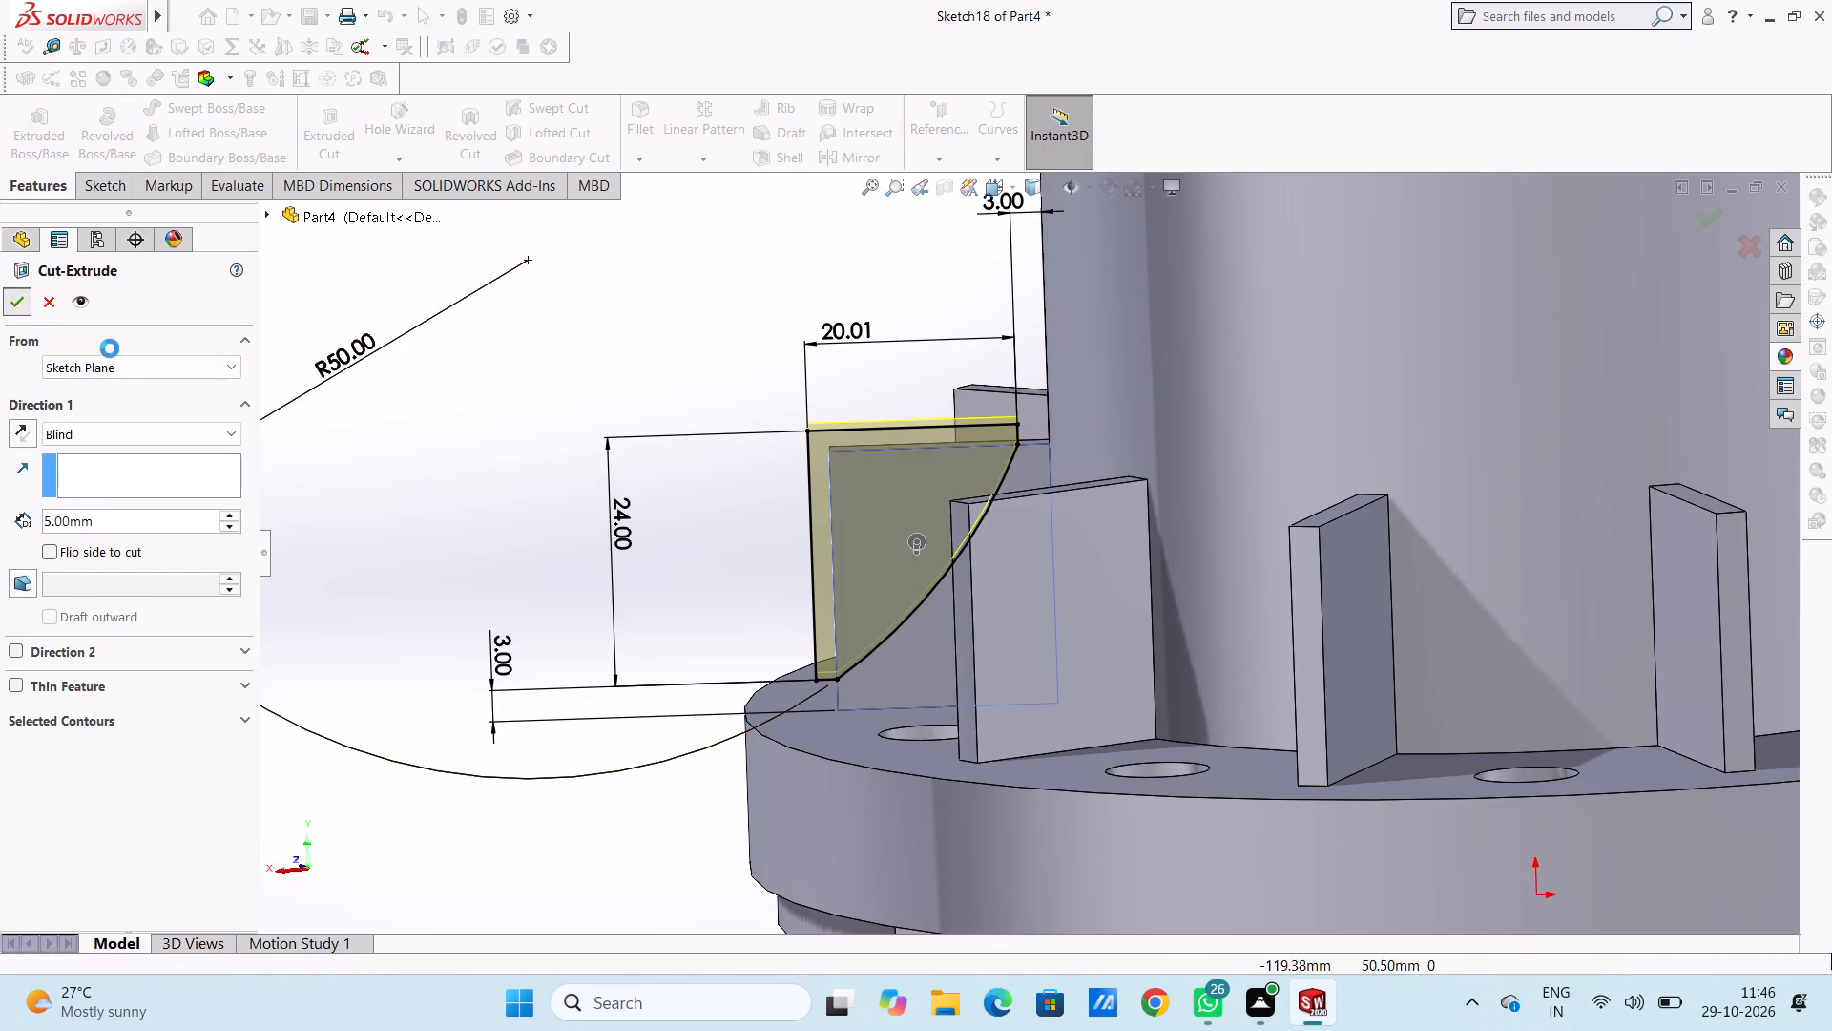
click(550, 446)
middle_drag(628, 390, 695, 383)
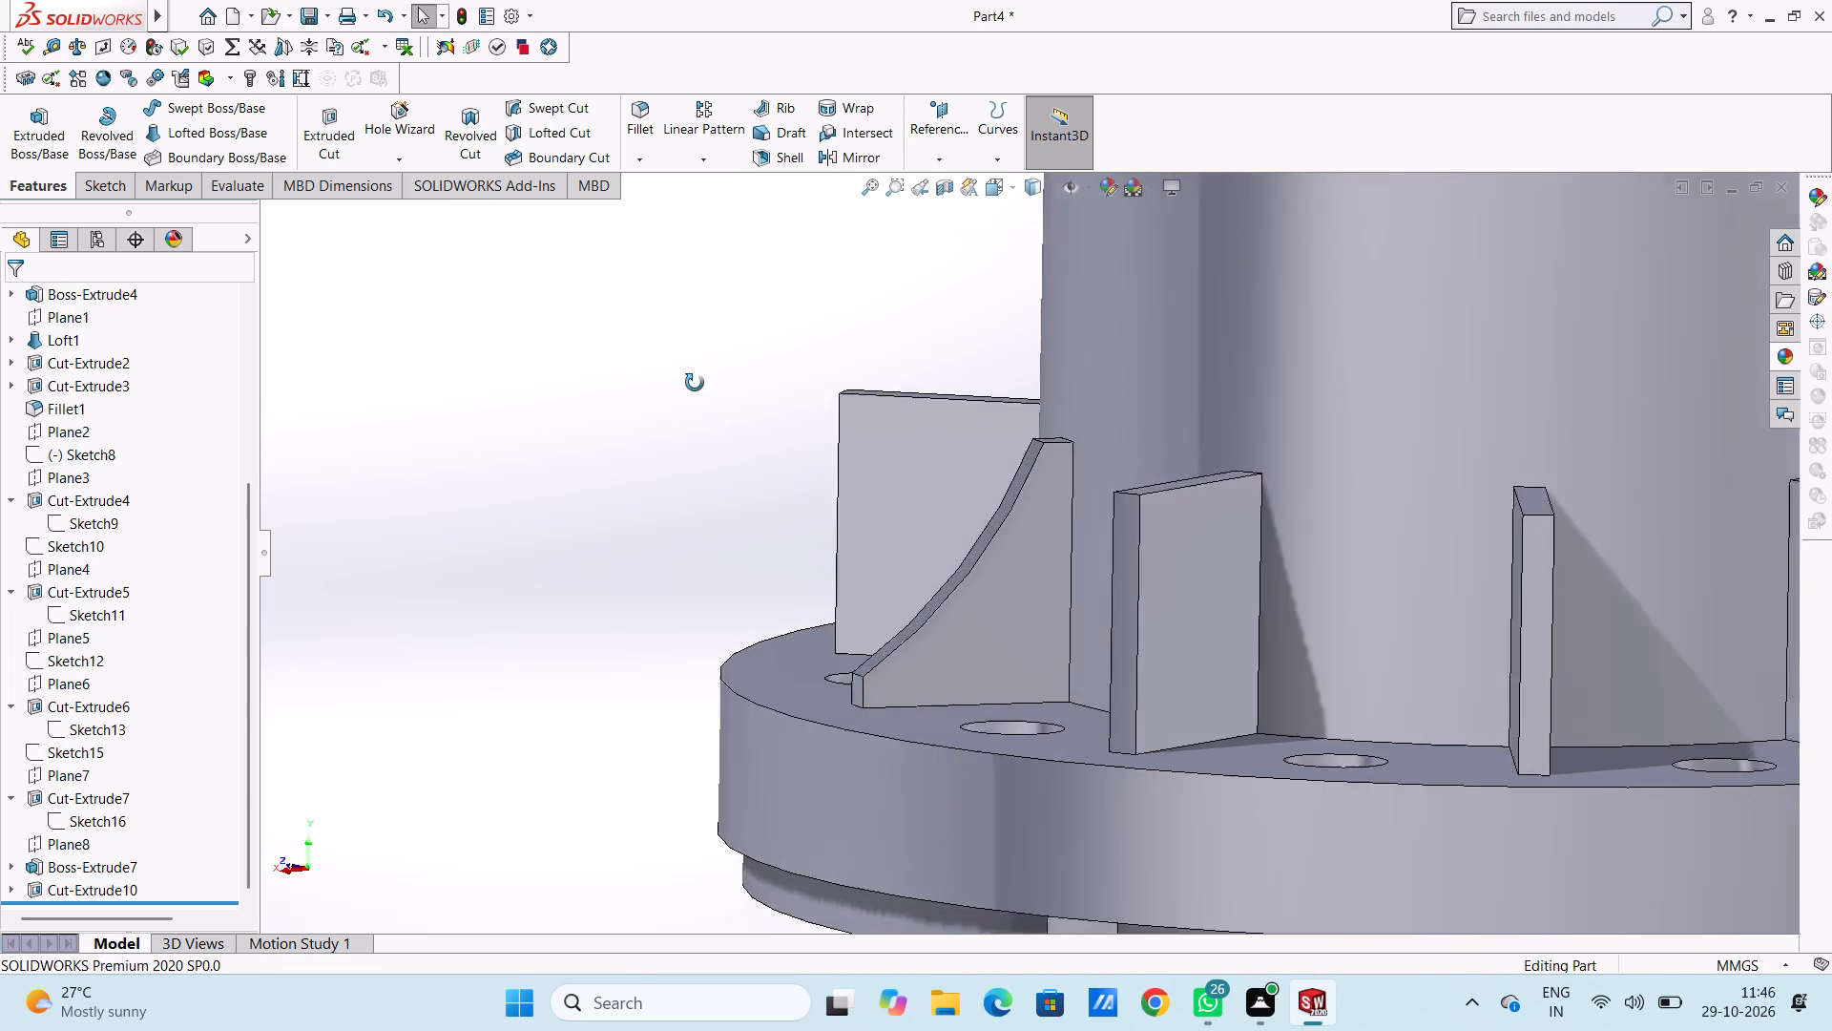
middle_drag(695, 383, 775, 438)
scroll(575, 512, up, 2)
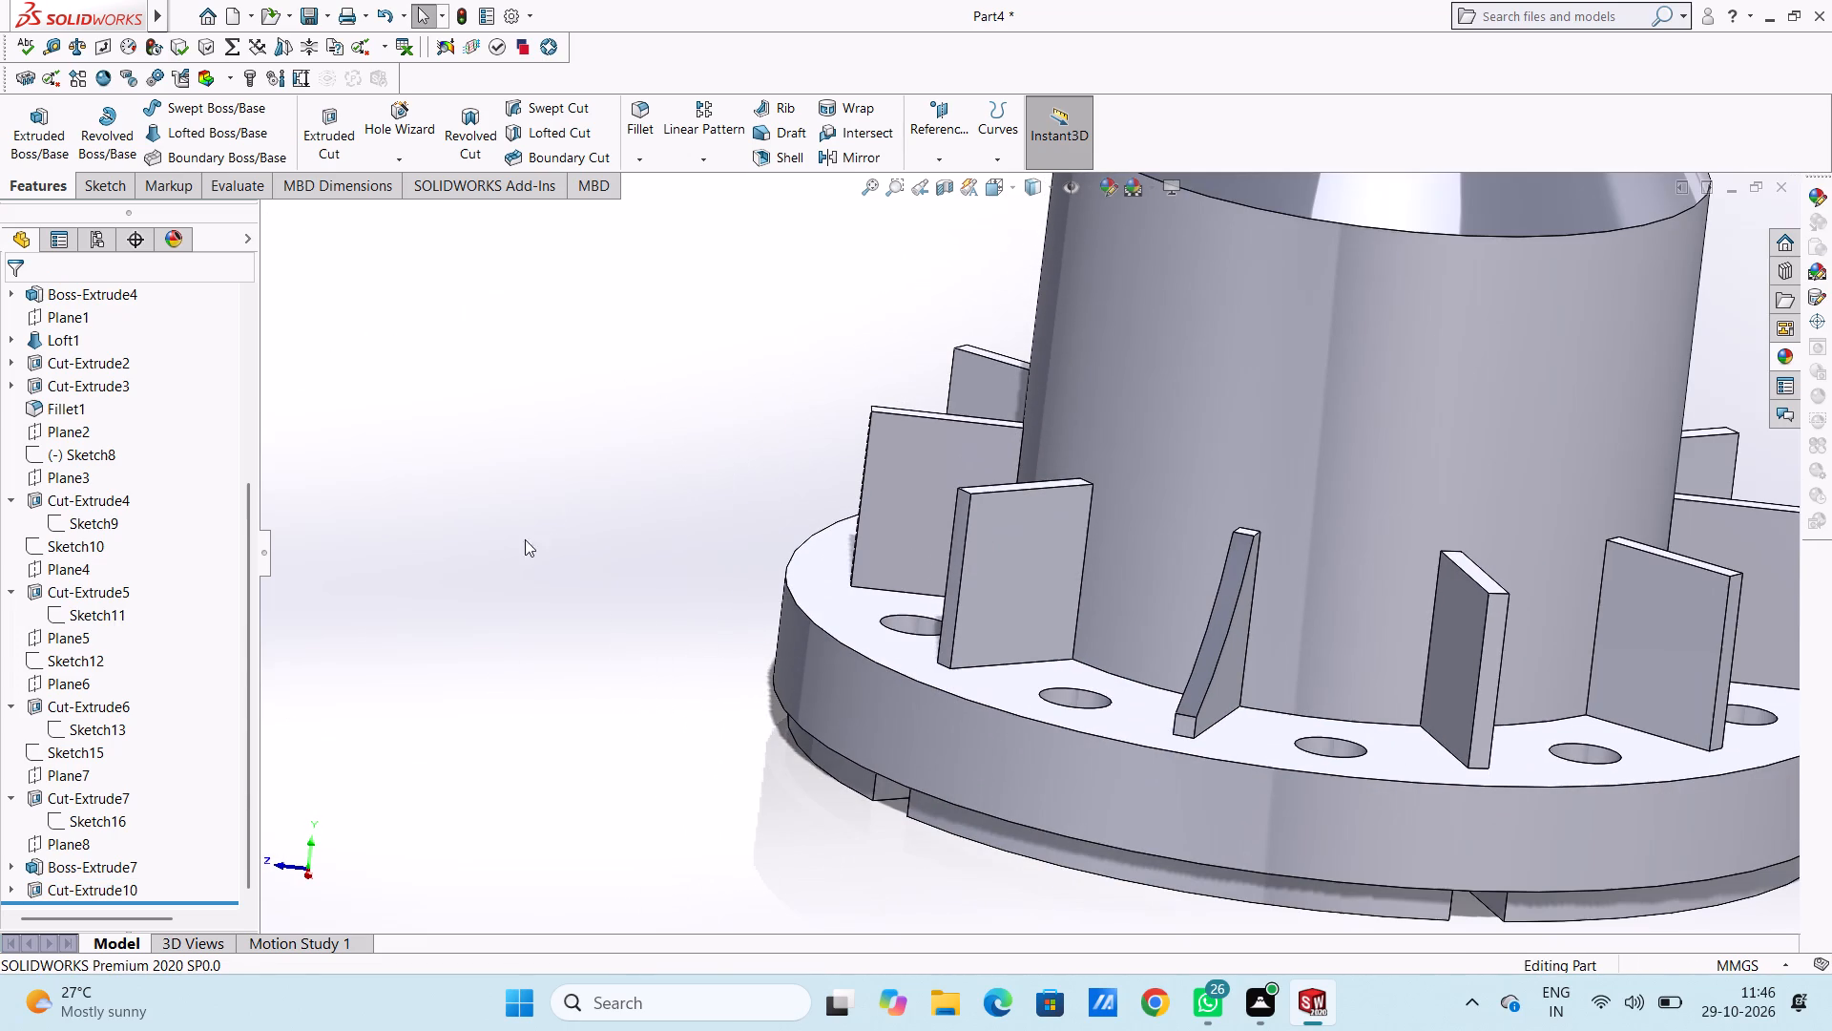
scroll(186, 810, down, 4)
Start another 5 mm blind cut-extrude from the same arc sketch (Sketch18), with the adjacent uncut rib's side face as the start surface.
click(11, 886)
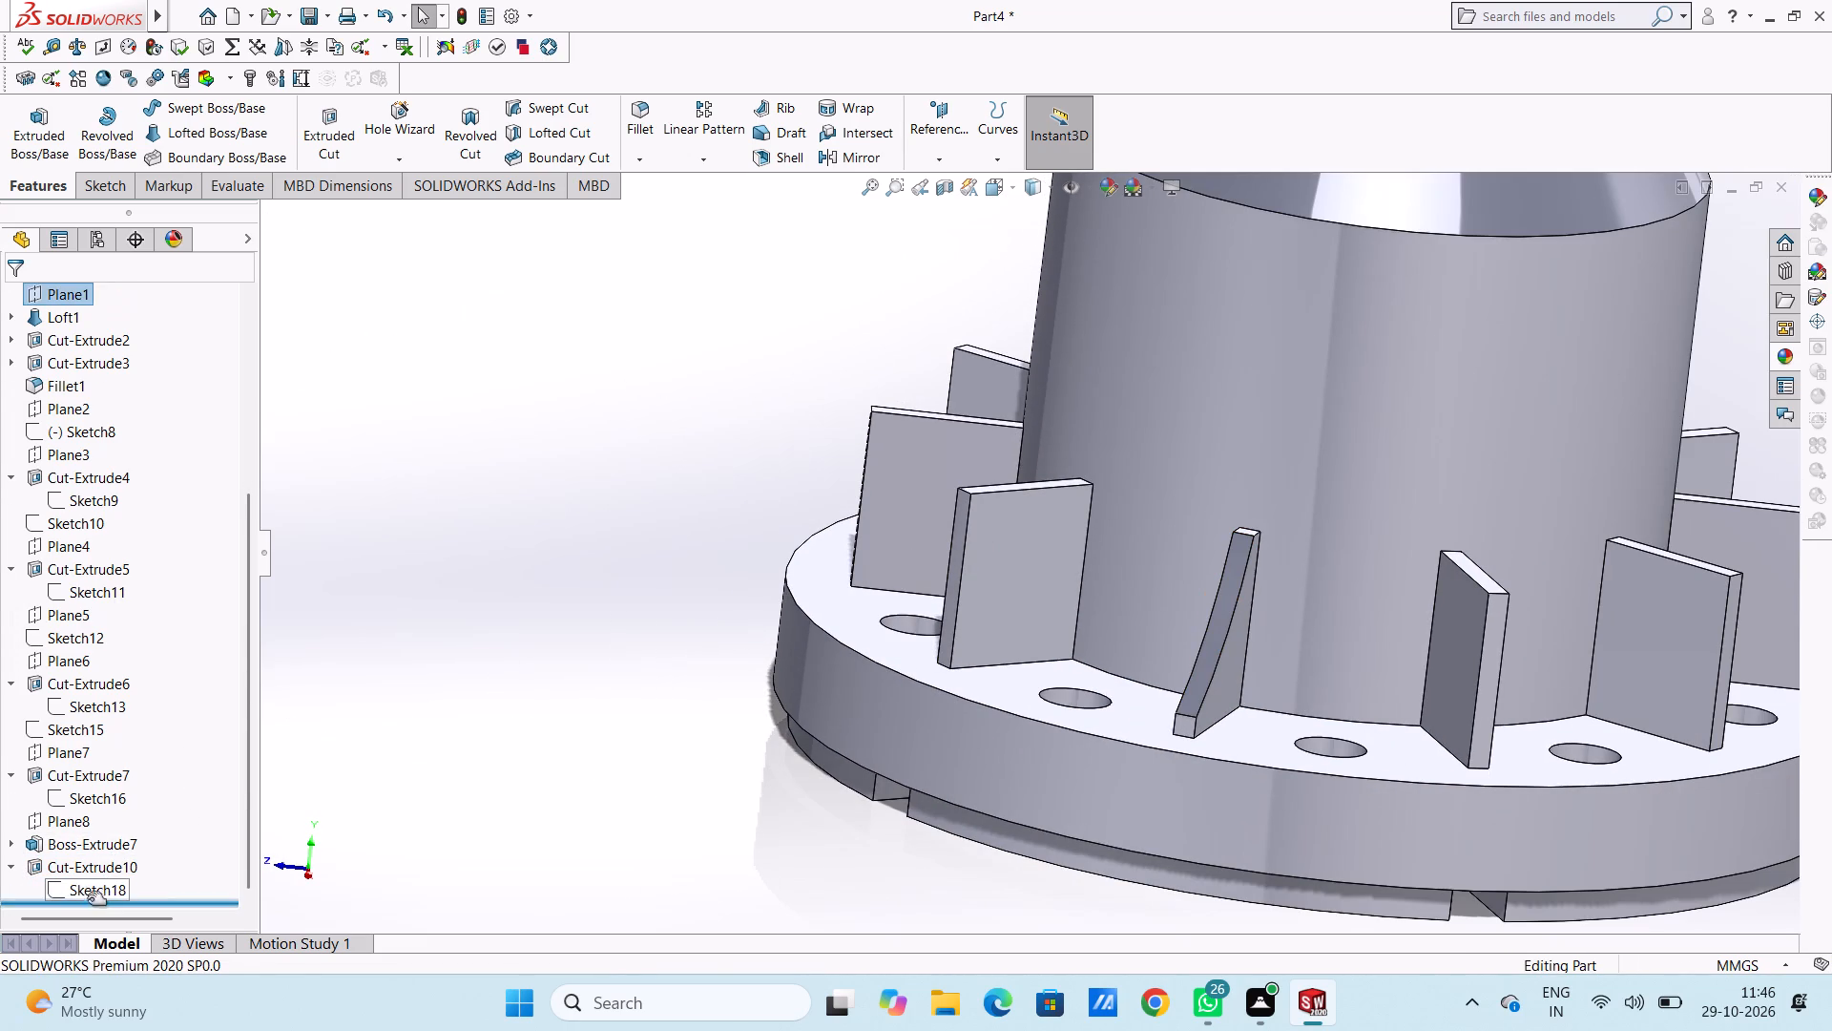
click(91, 896)
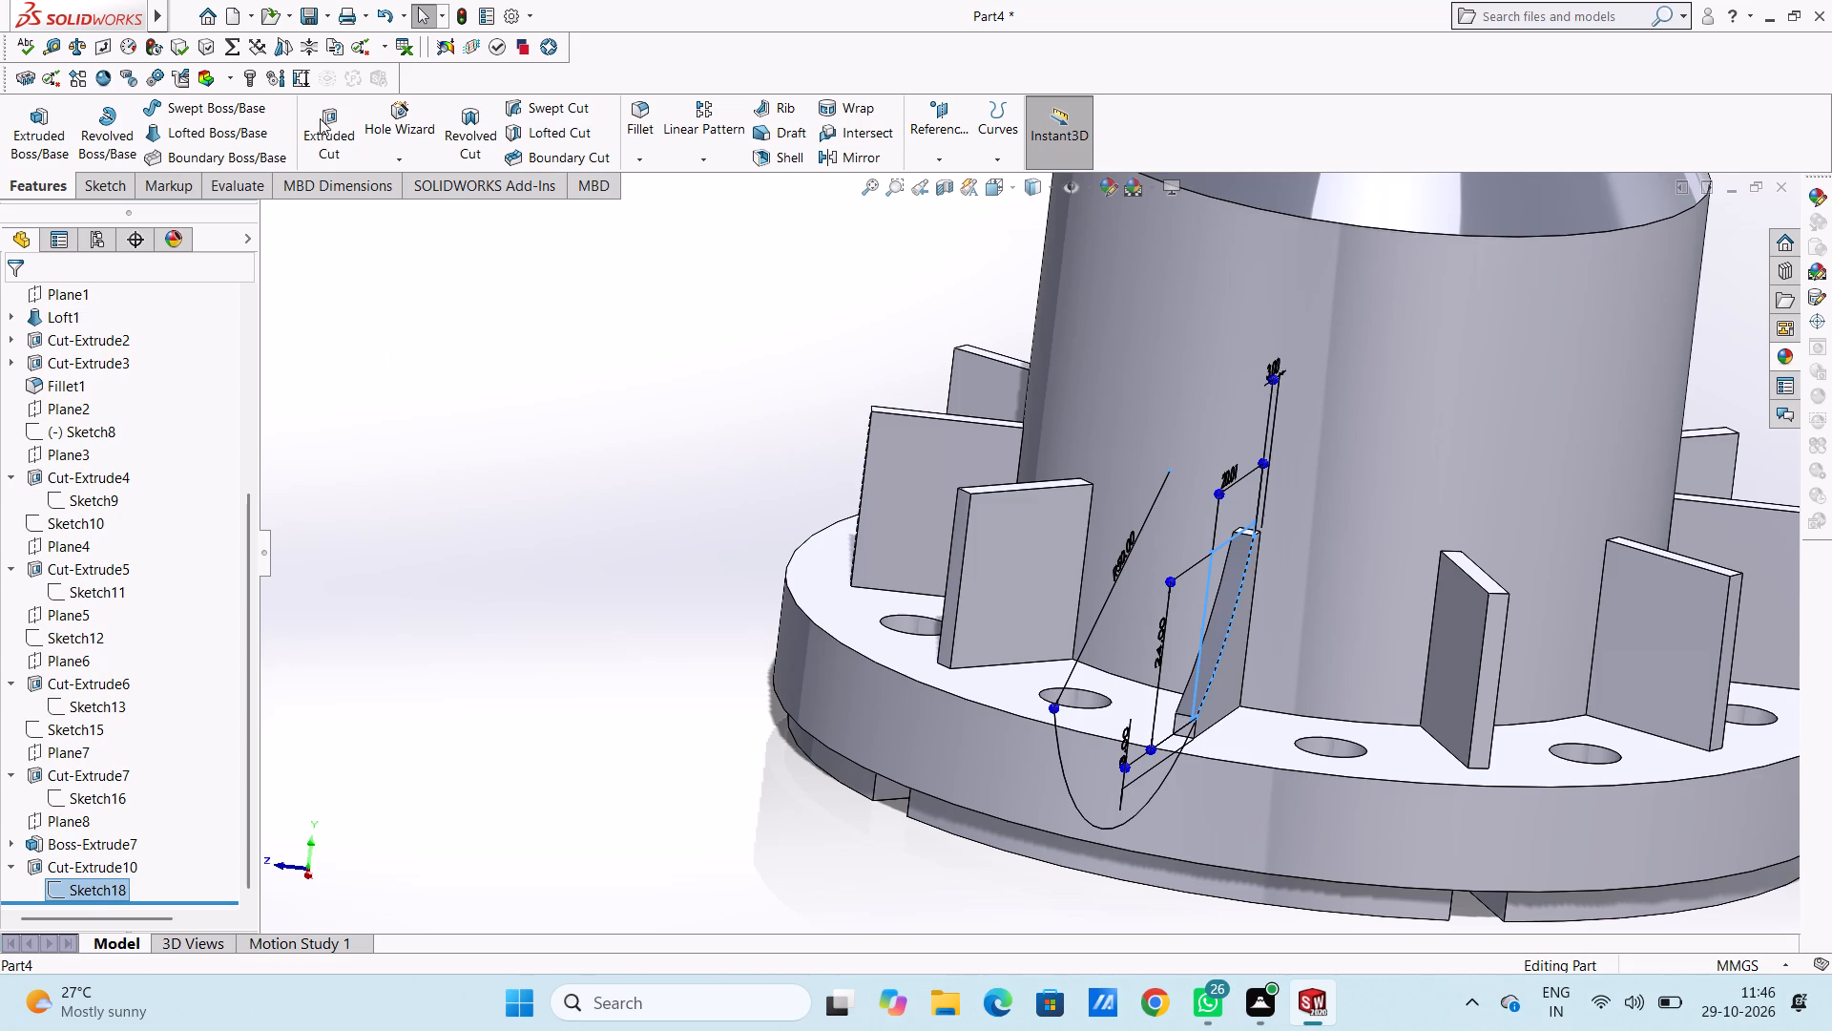
drag(320, 118, 327, 130)
click(149, 368)
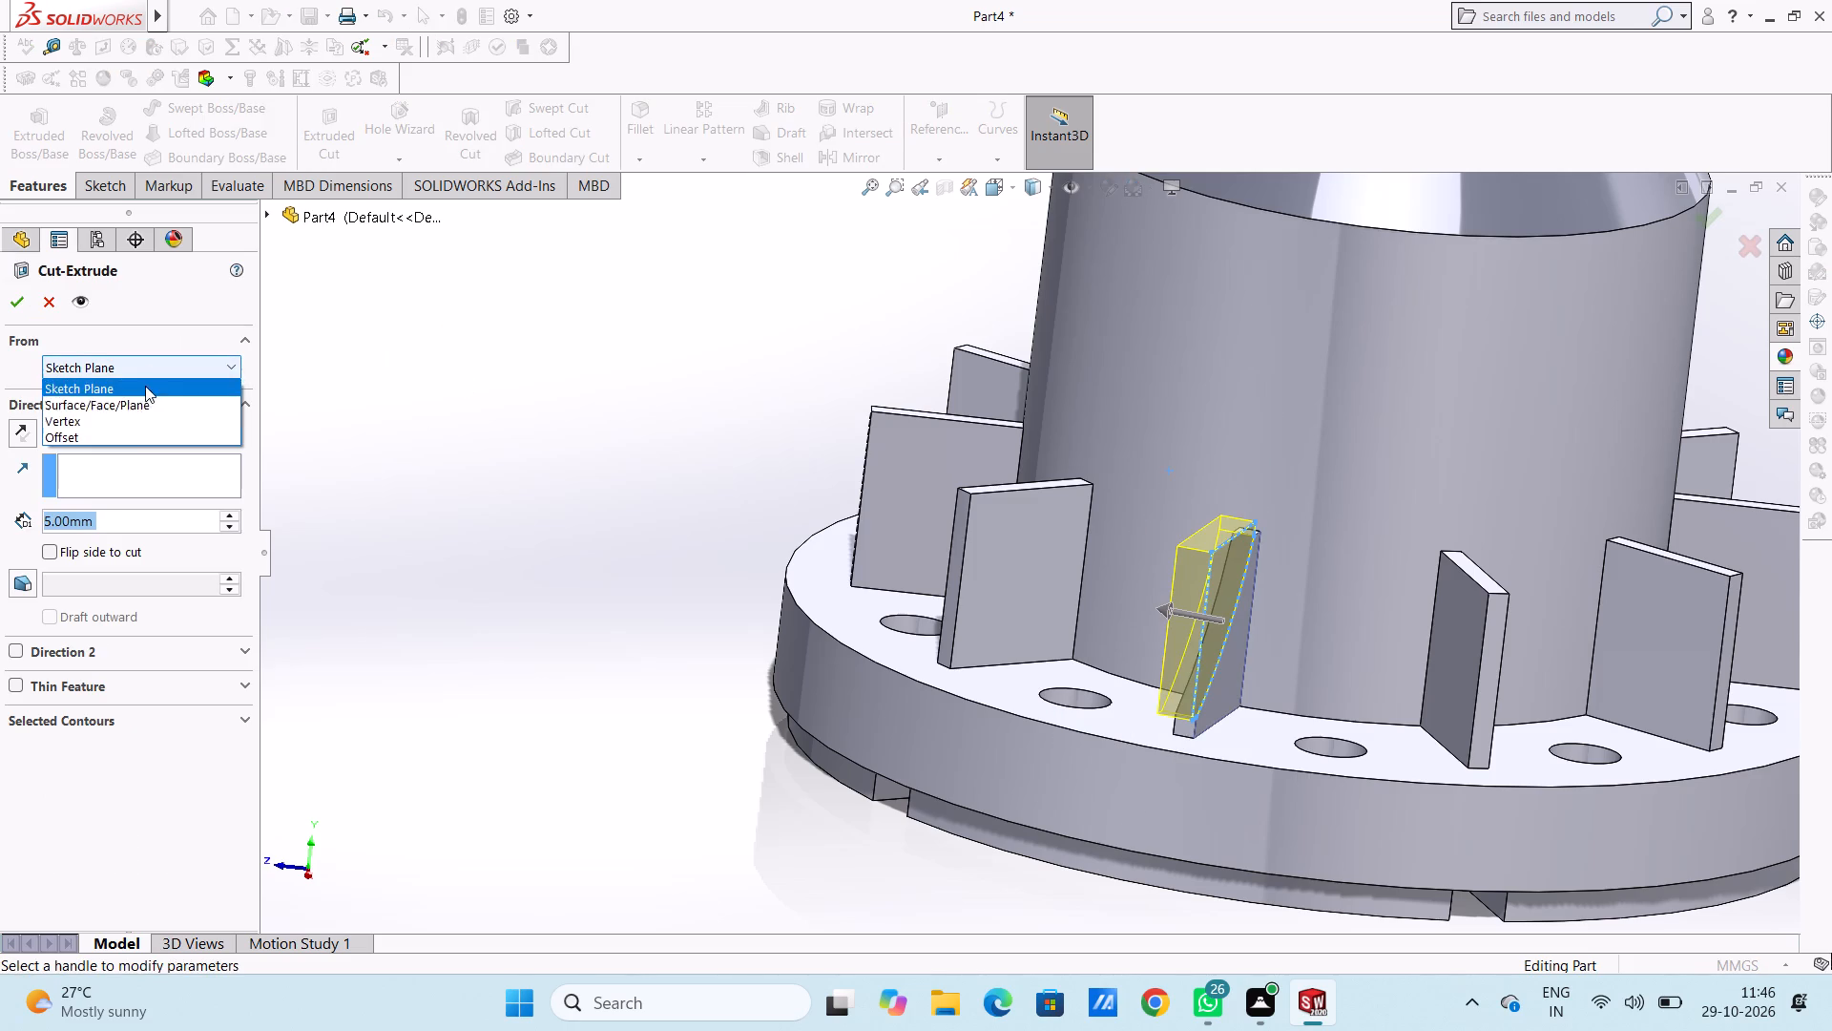
click(135, 407)
click(1006, 534)
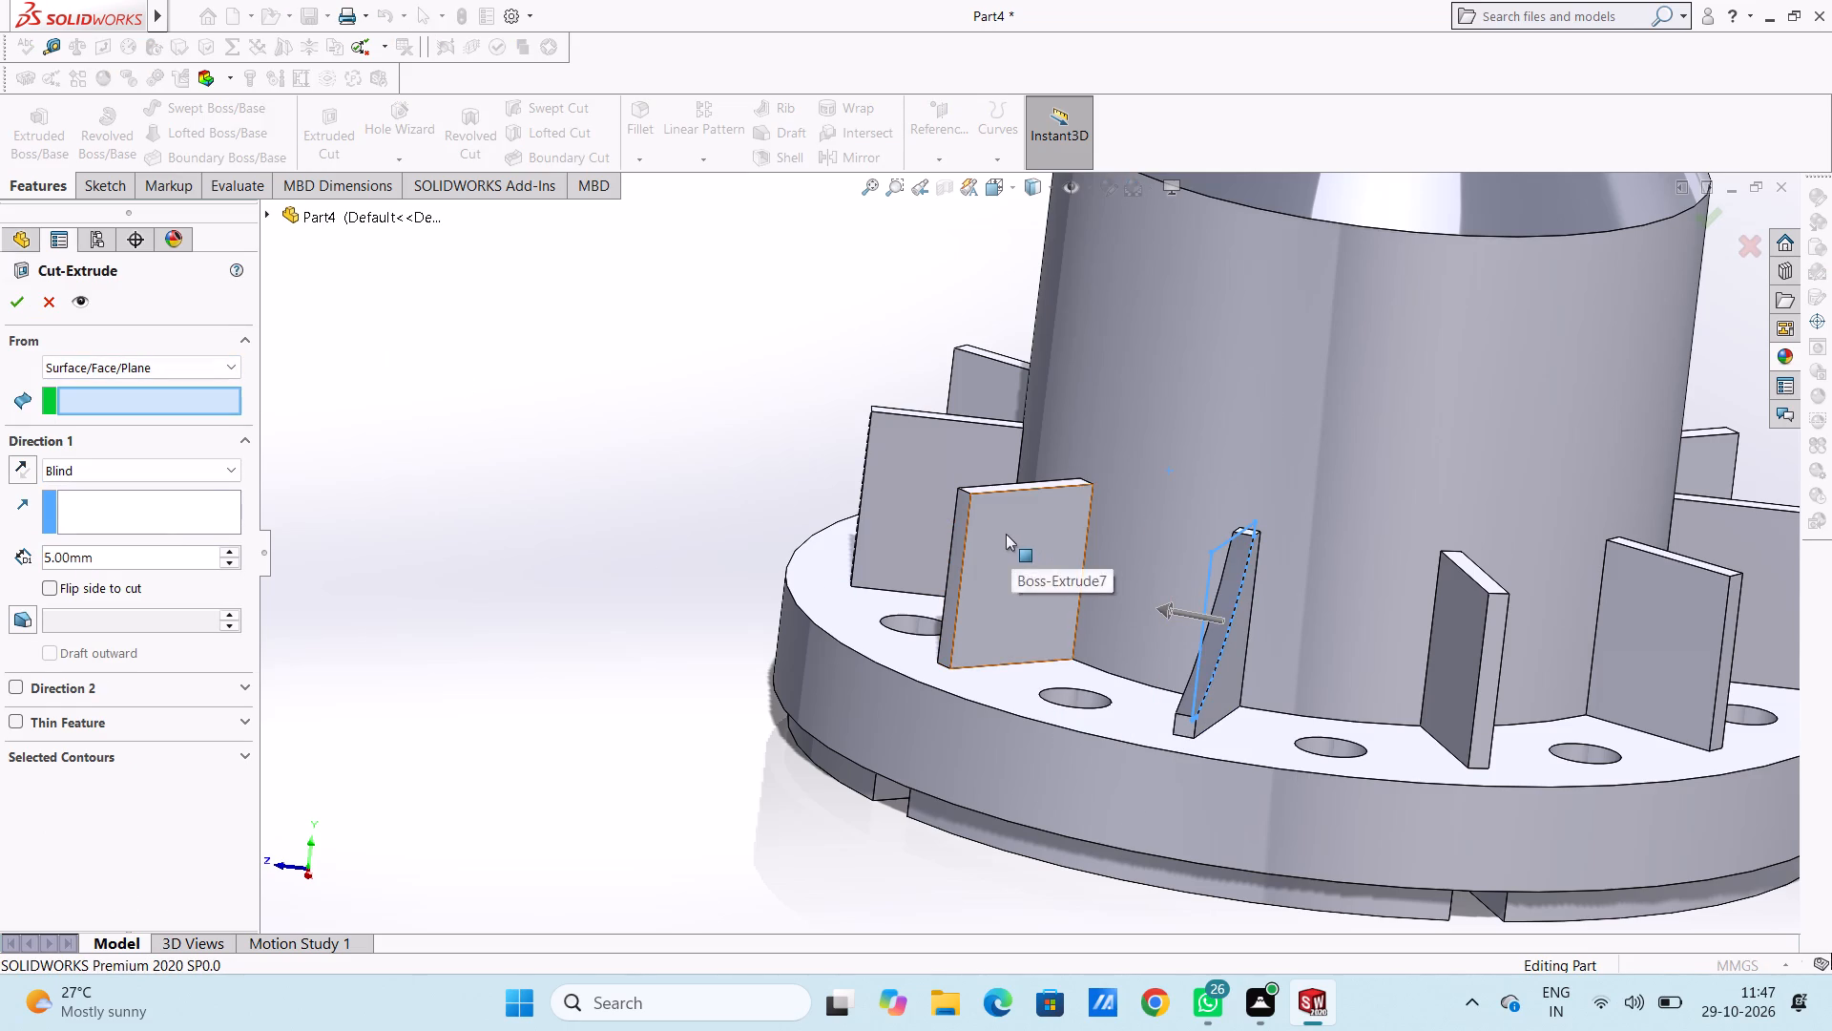
middle_drag(708, 709, 702, 705)
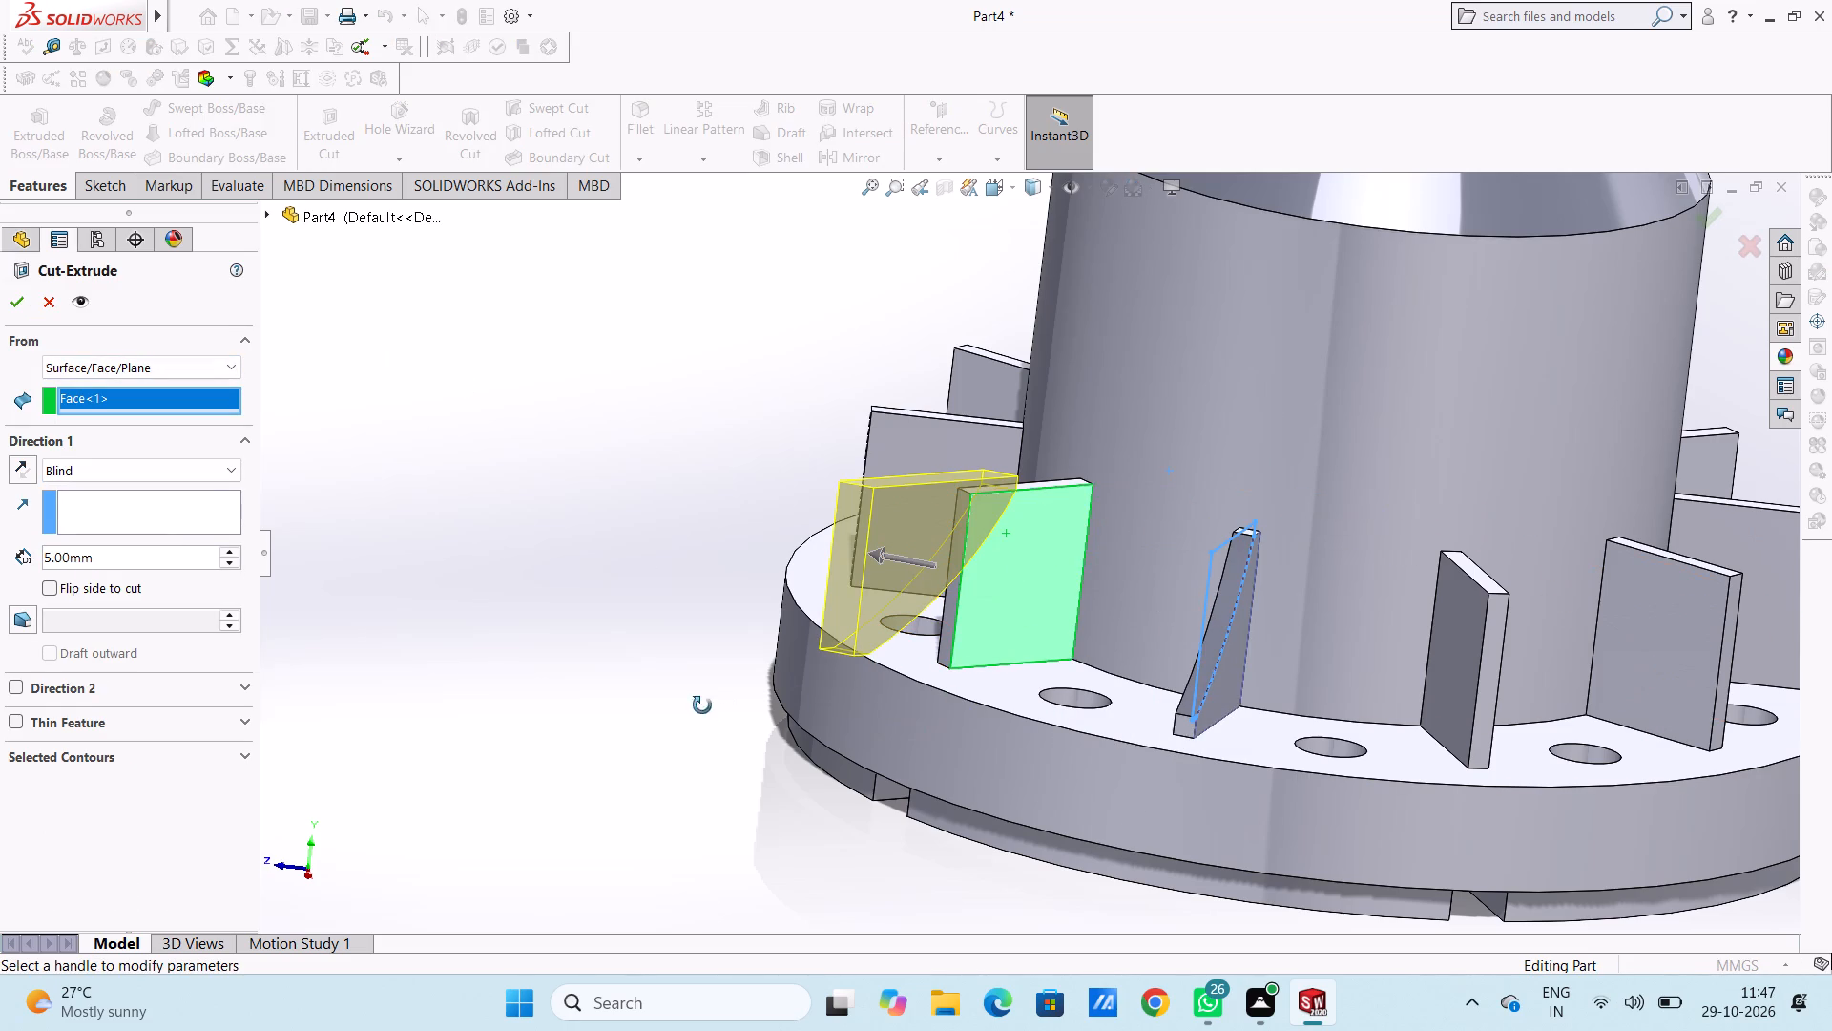
middle_drag(702, 705, 661, 665)
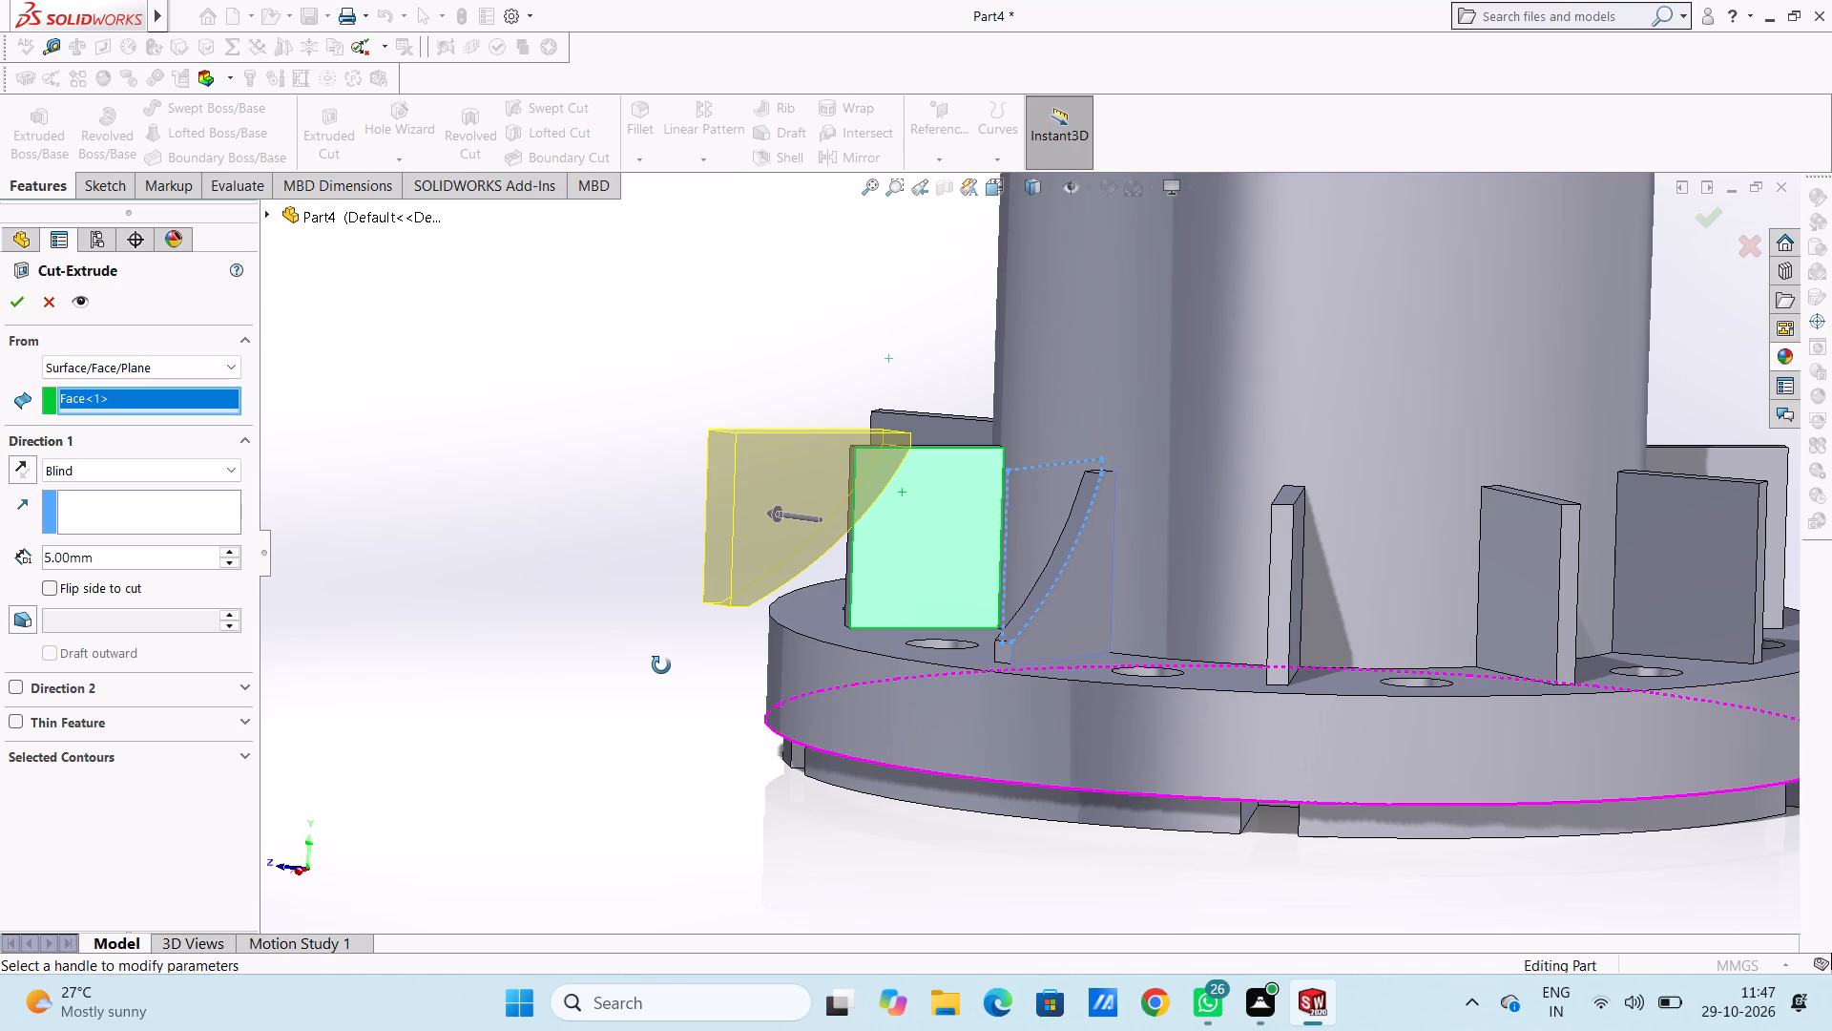
middle_drag(661, 665, 685, 772)
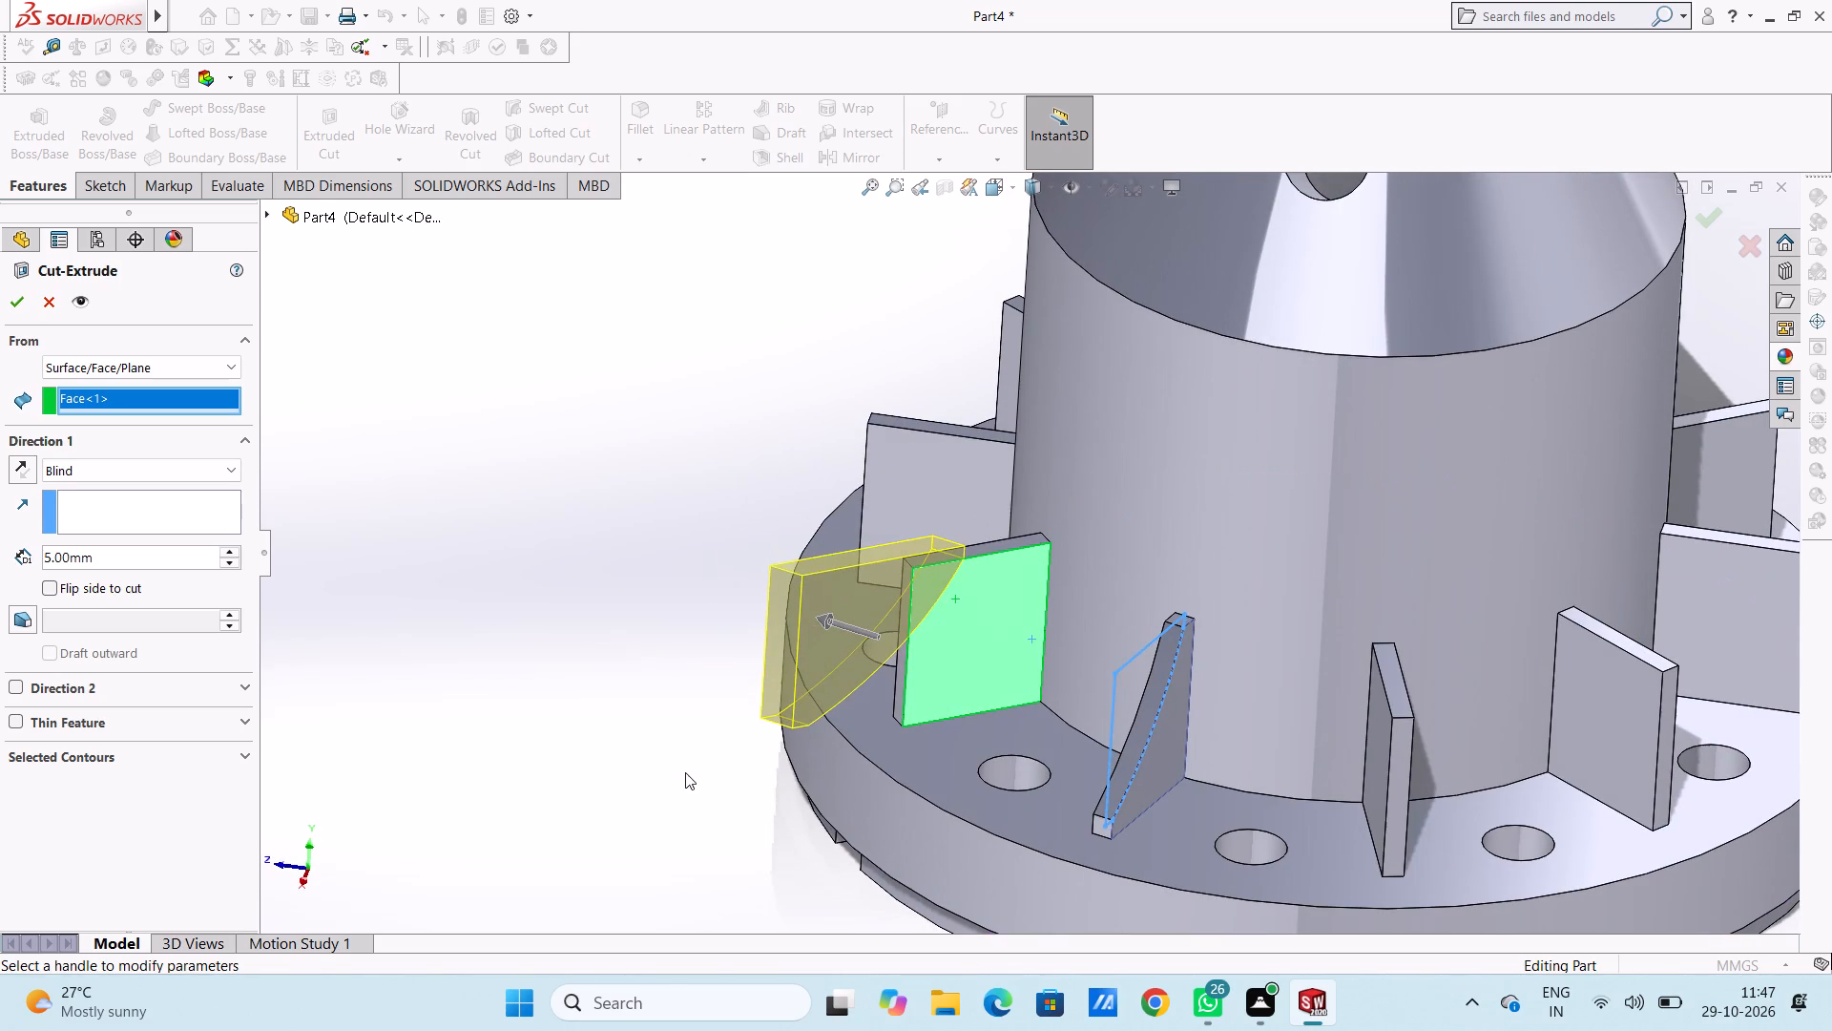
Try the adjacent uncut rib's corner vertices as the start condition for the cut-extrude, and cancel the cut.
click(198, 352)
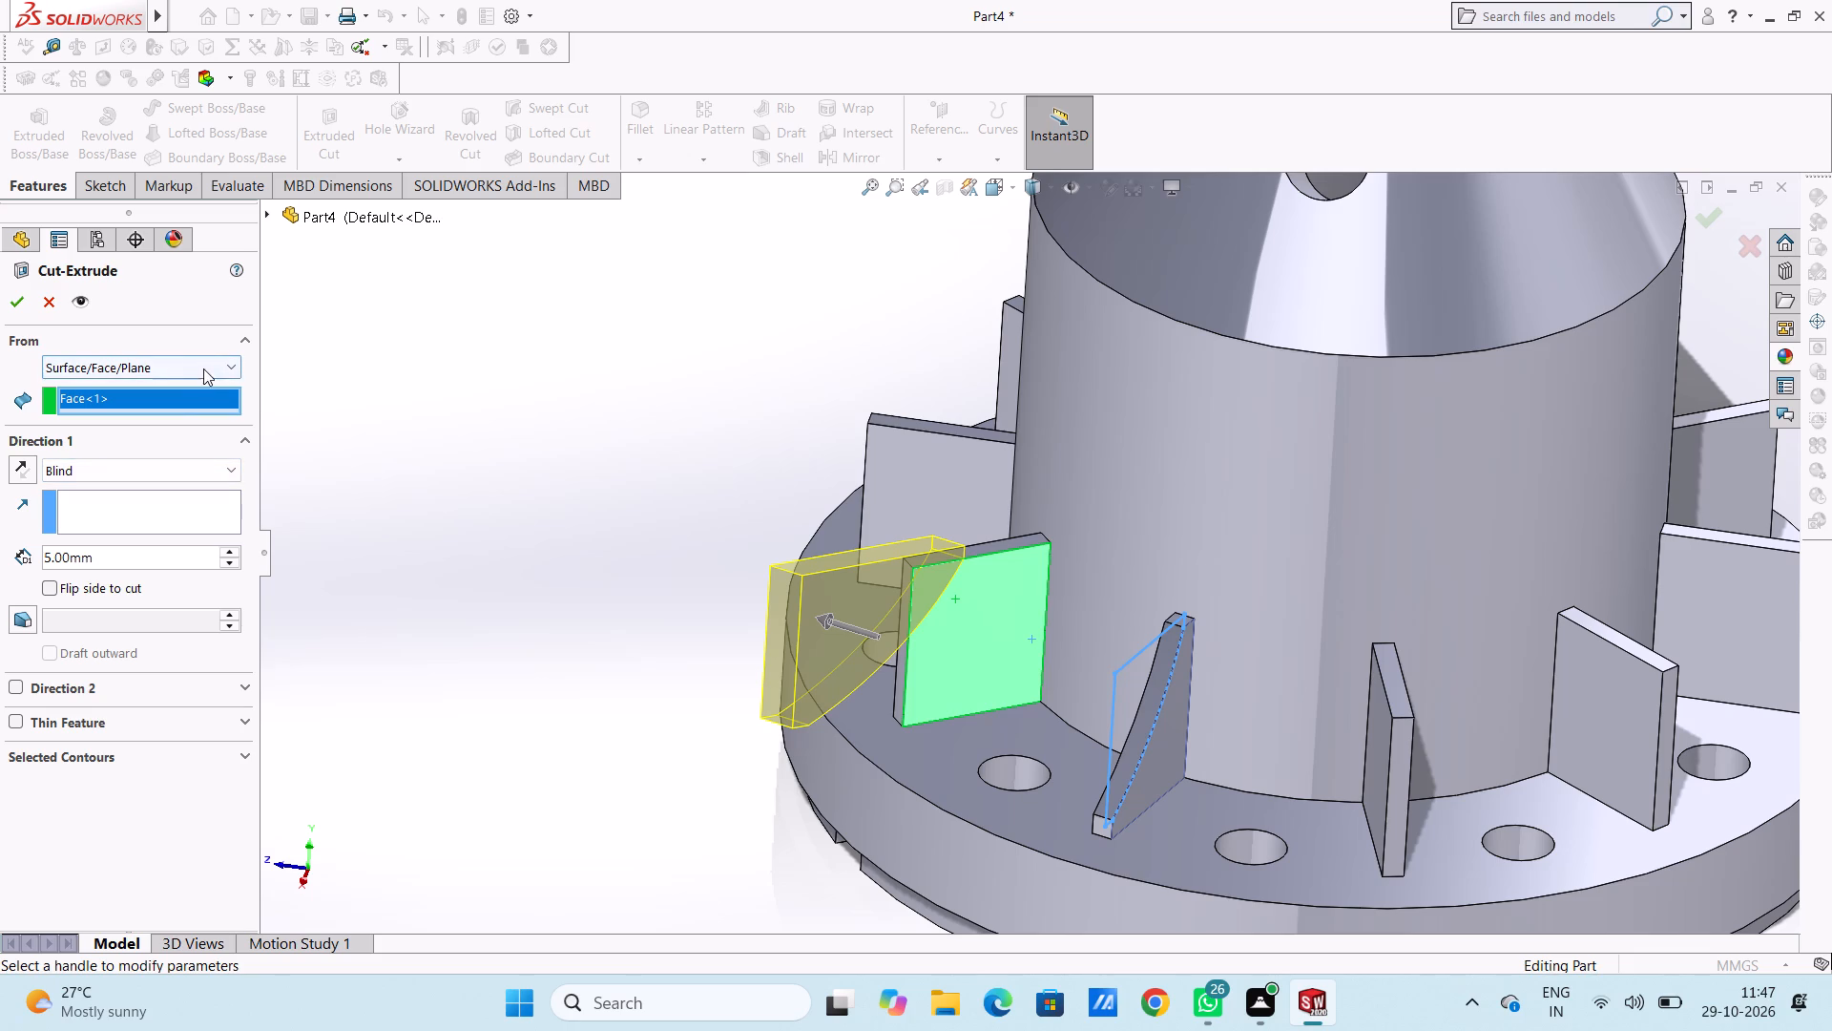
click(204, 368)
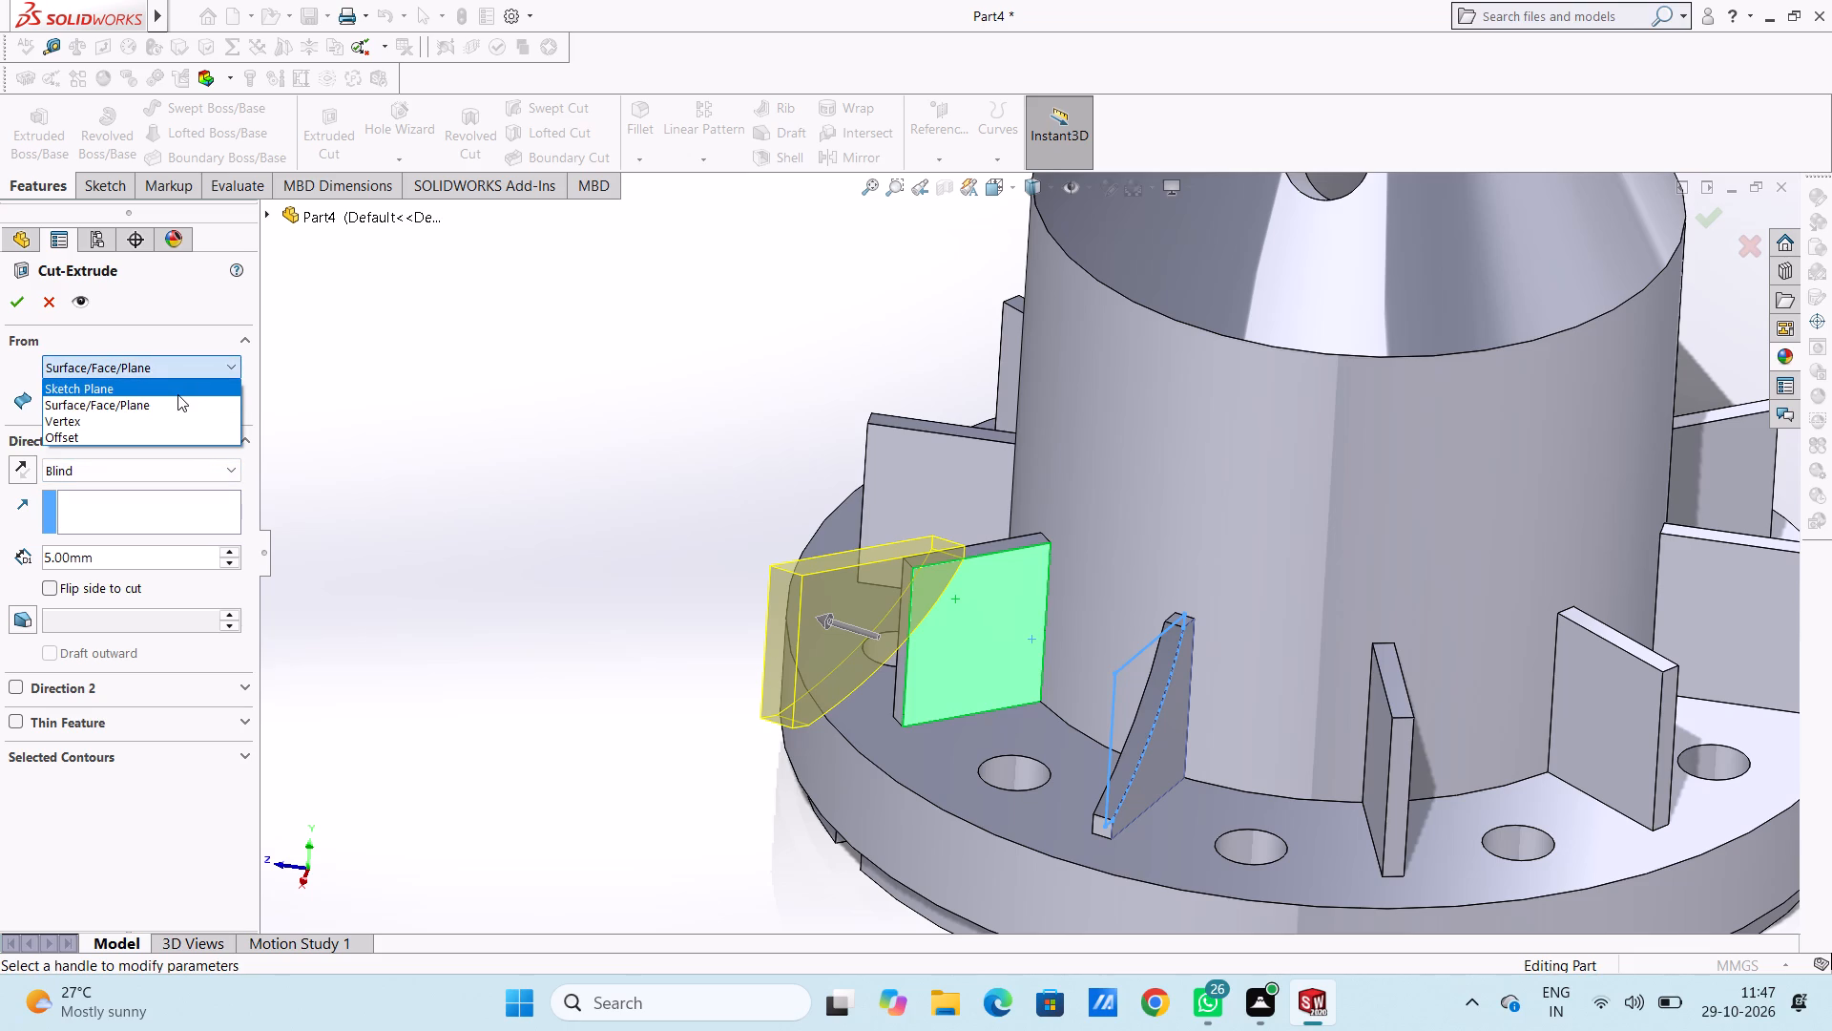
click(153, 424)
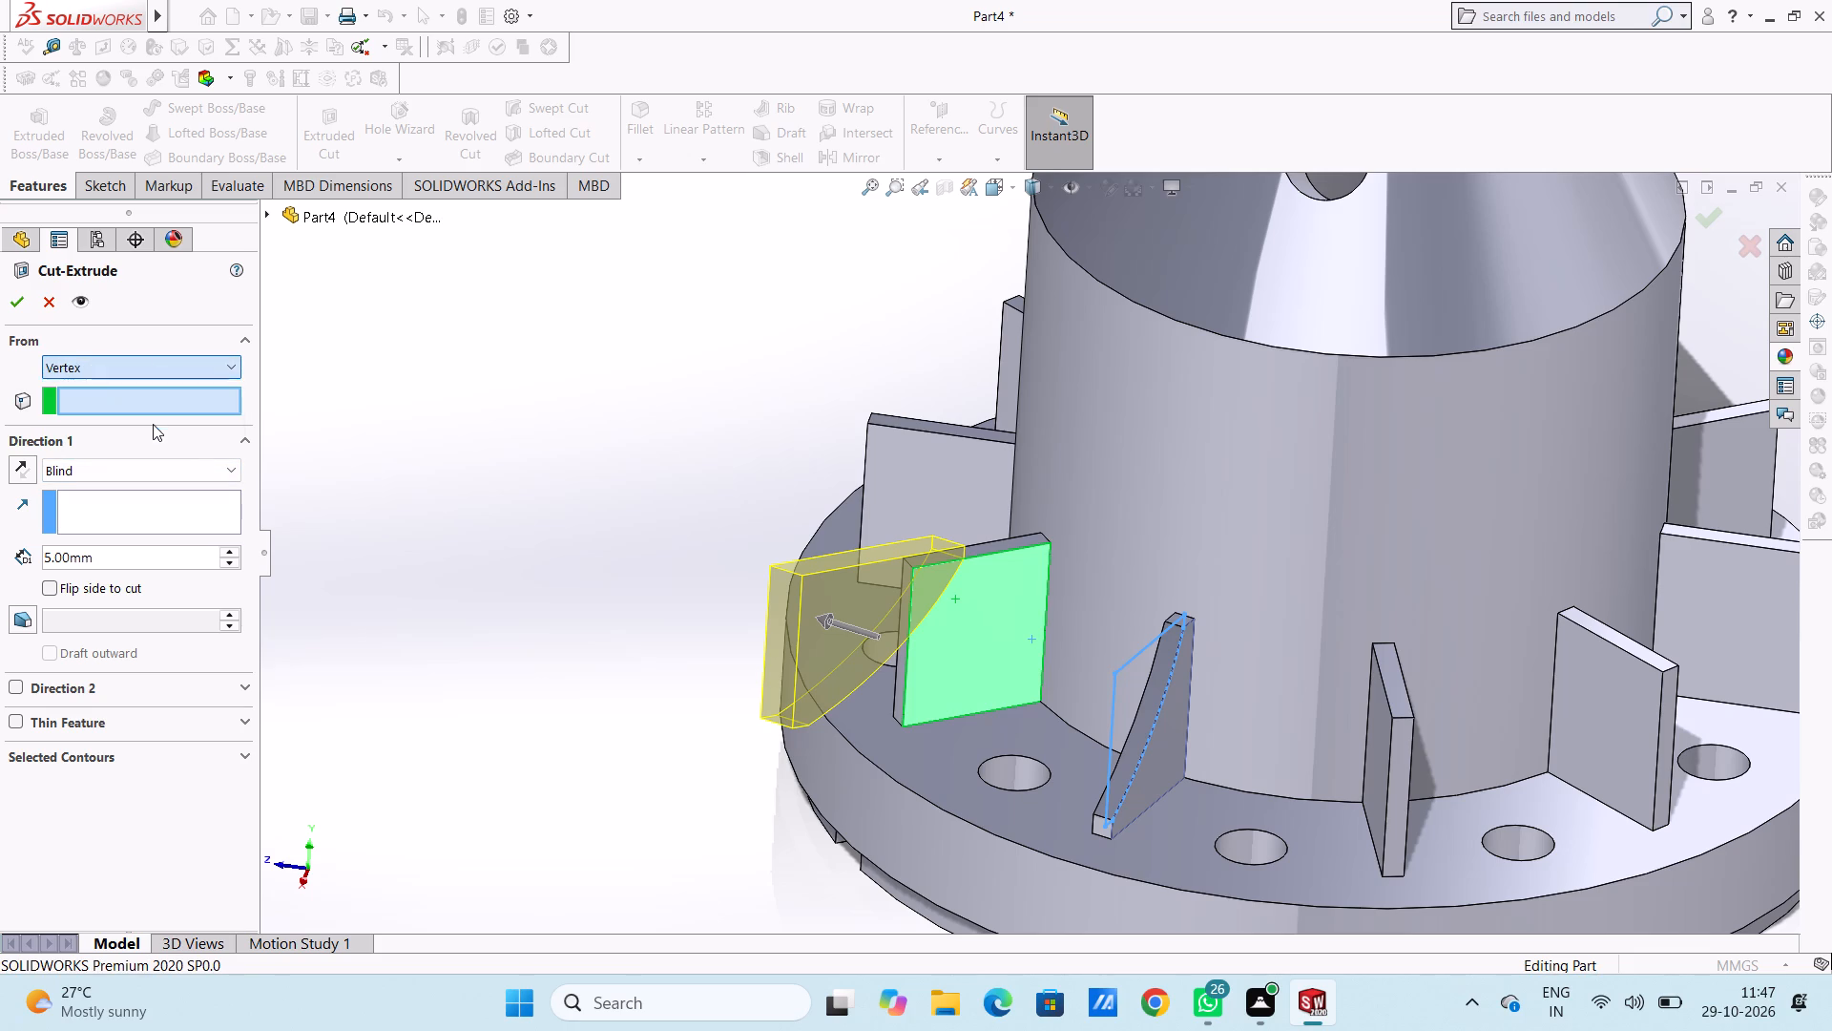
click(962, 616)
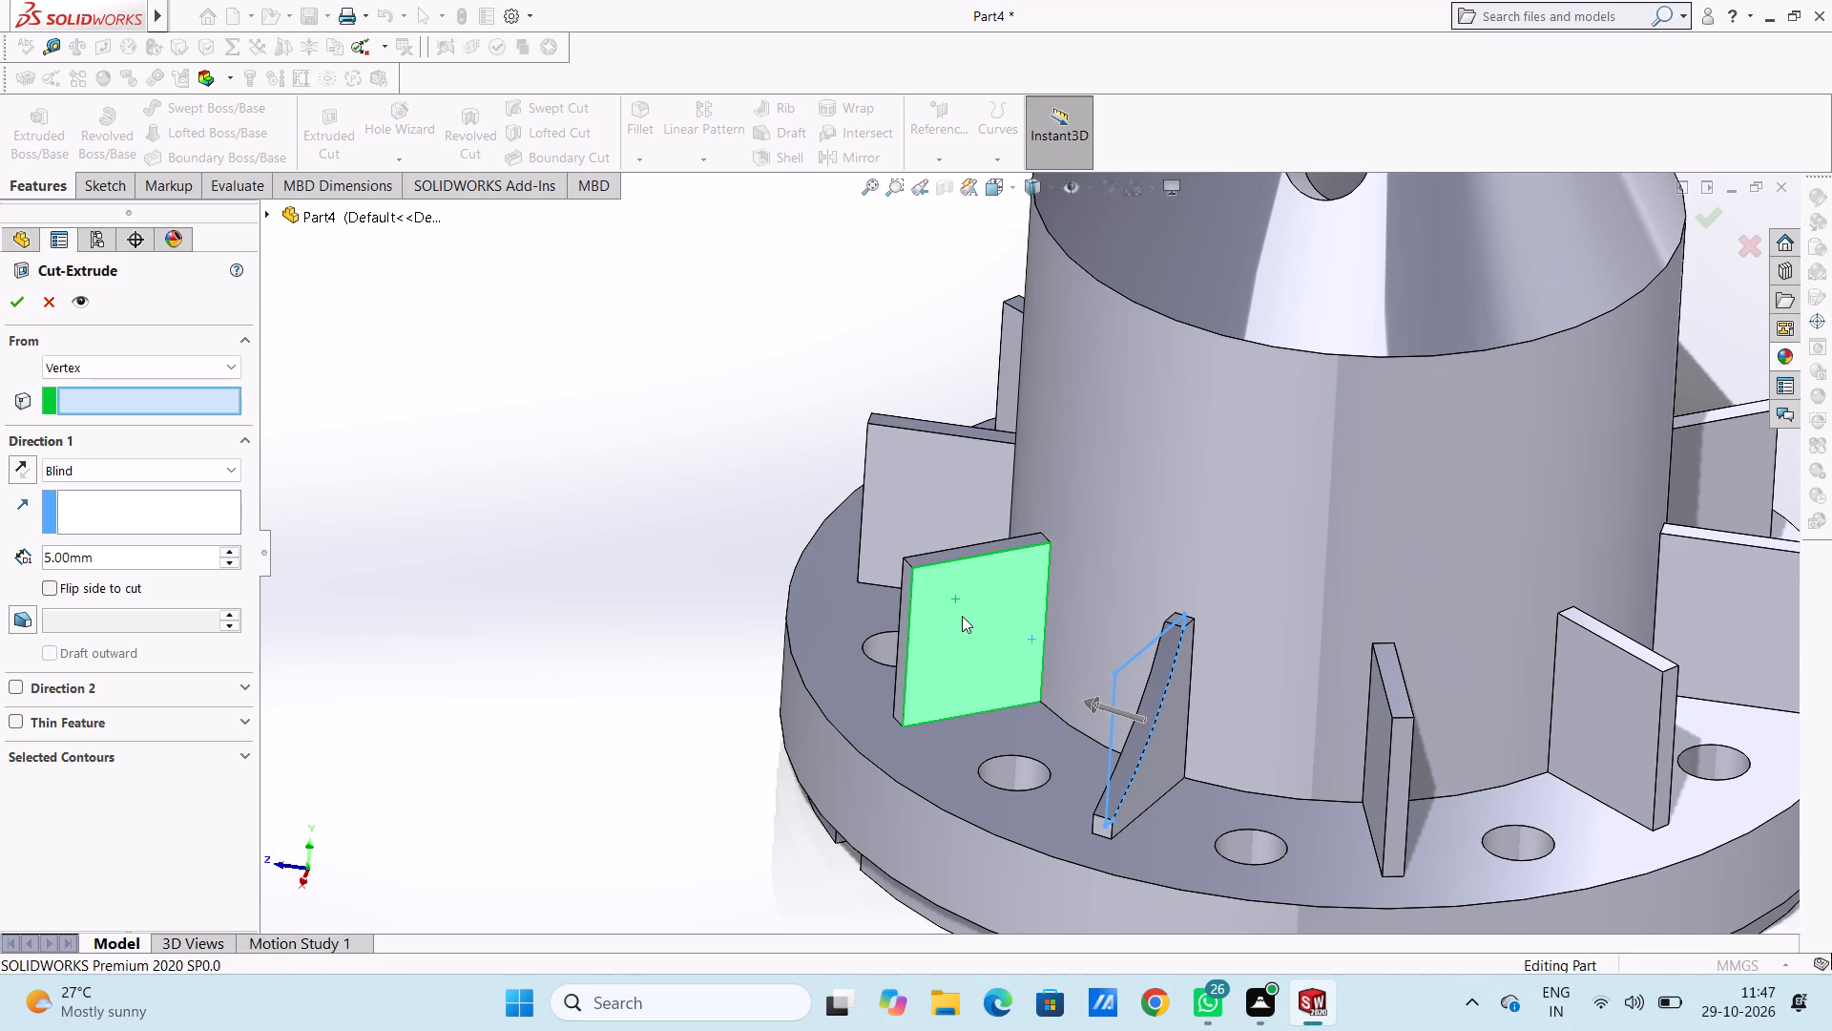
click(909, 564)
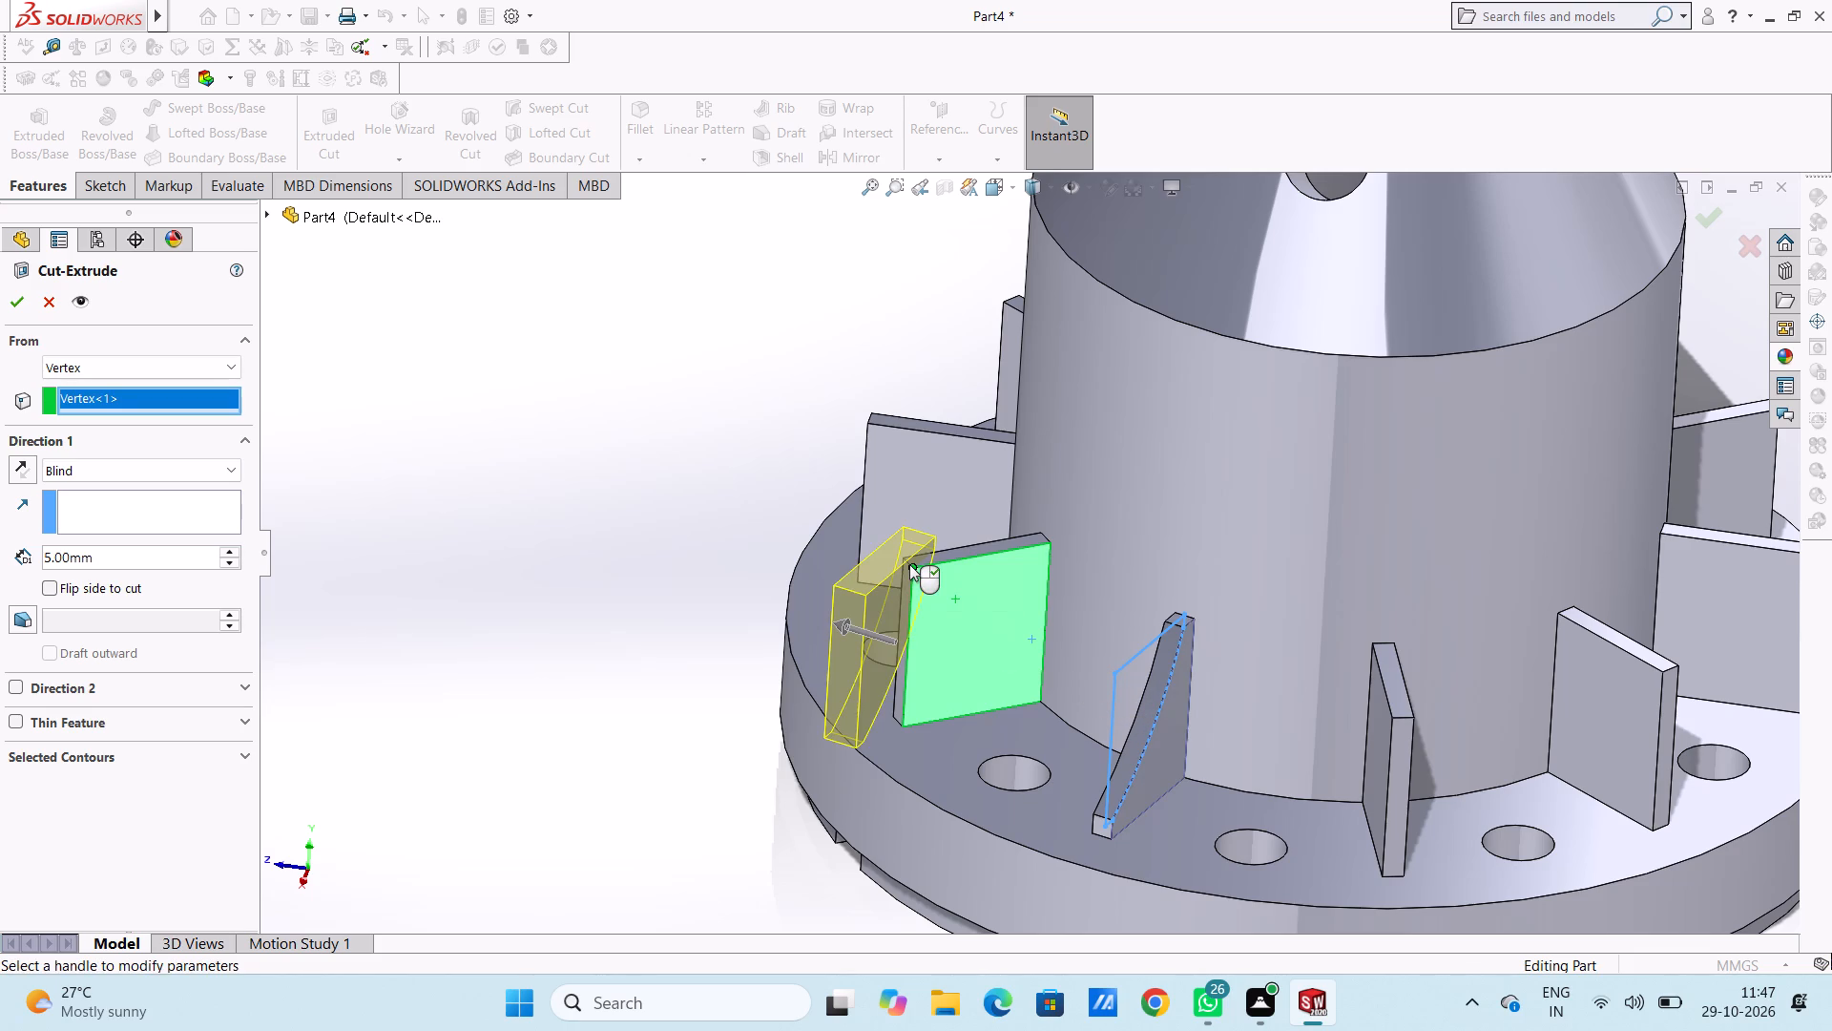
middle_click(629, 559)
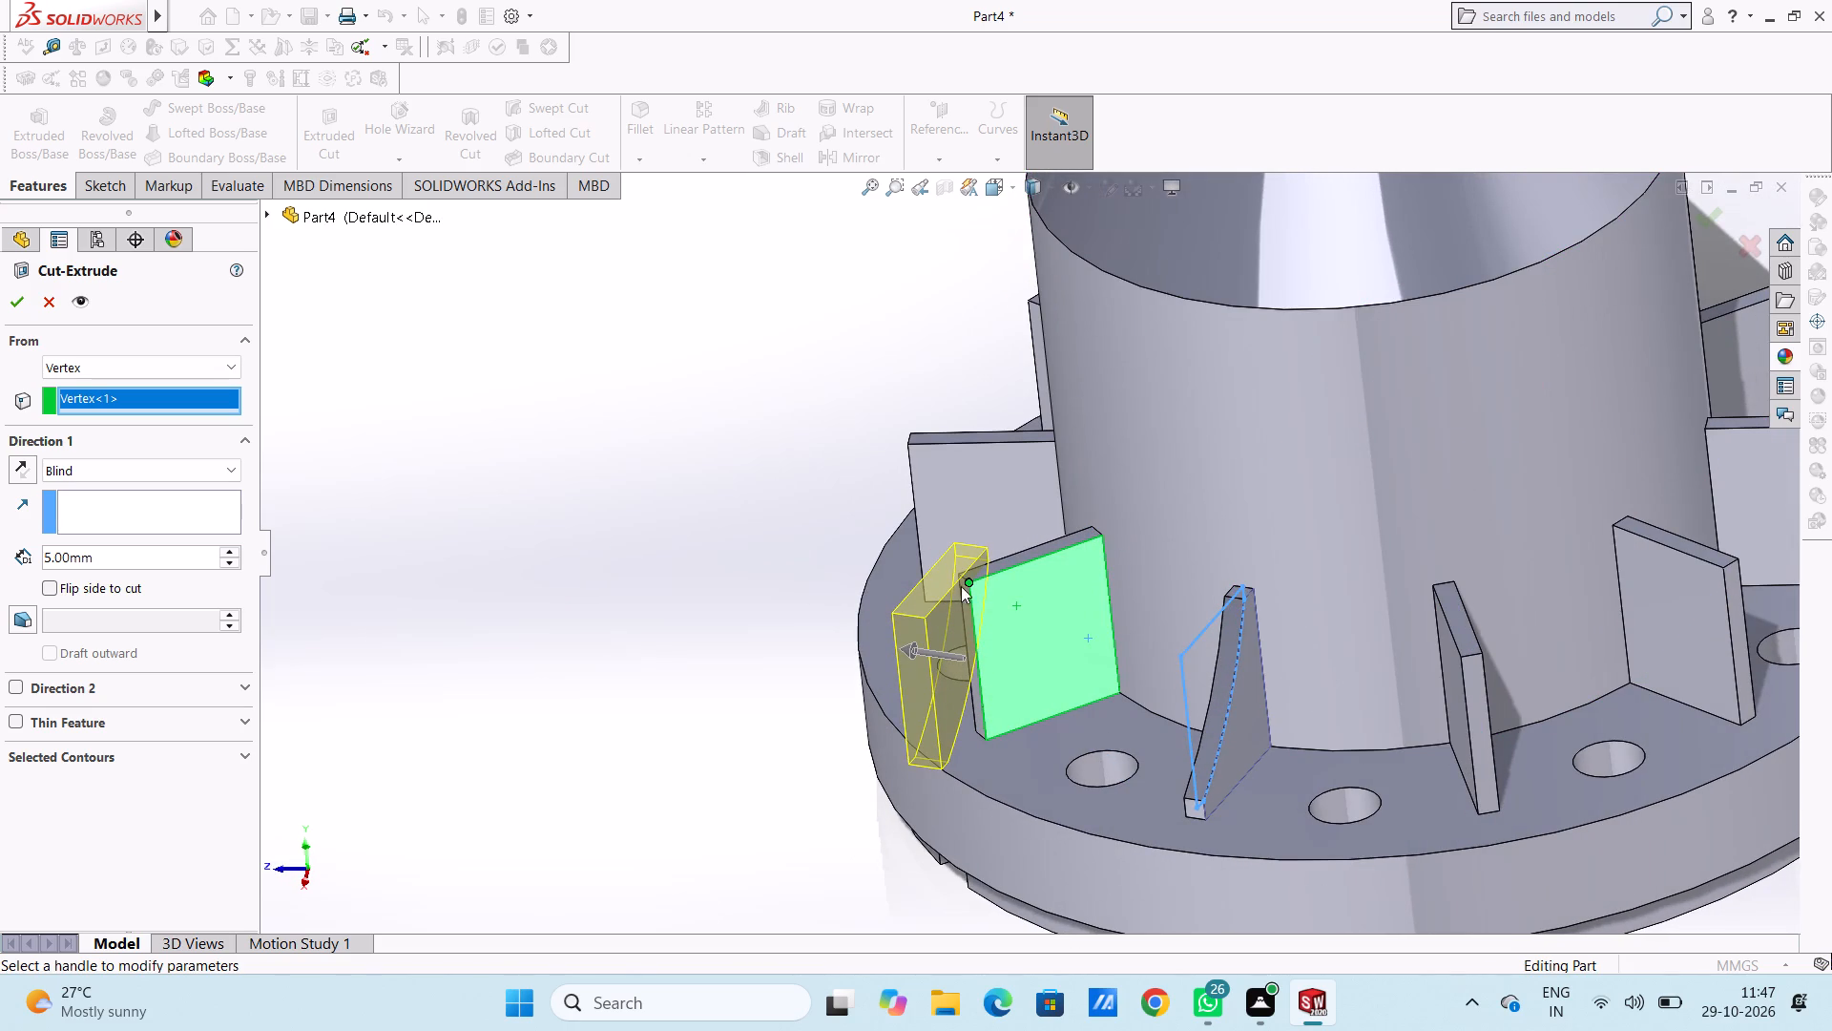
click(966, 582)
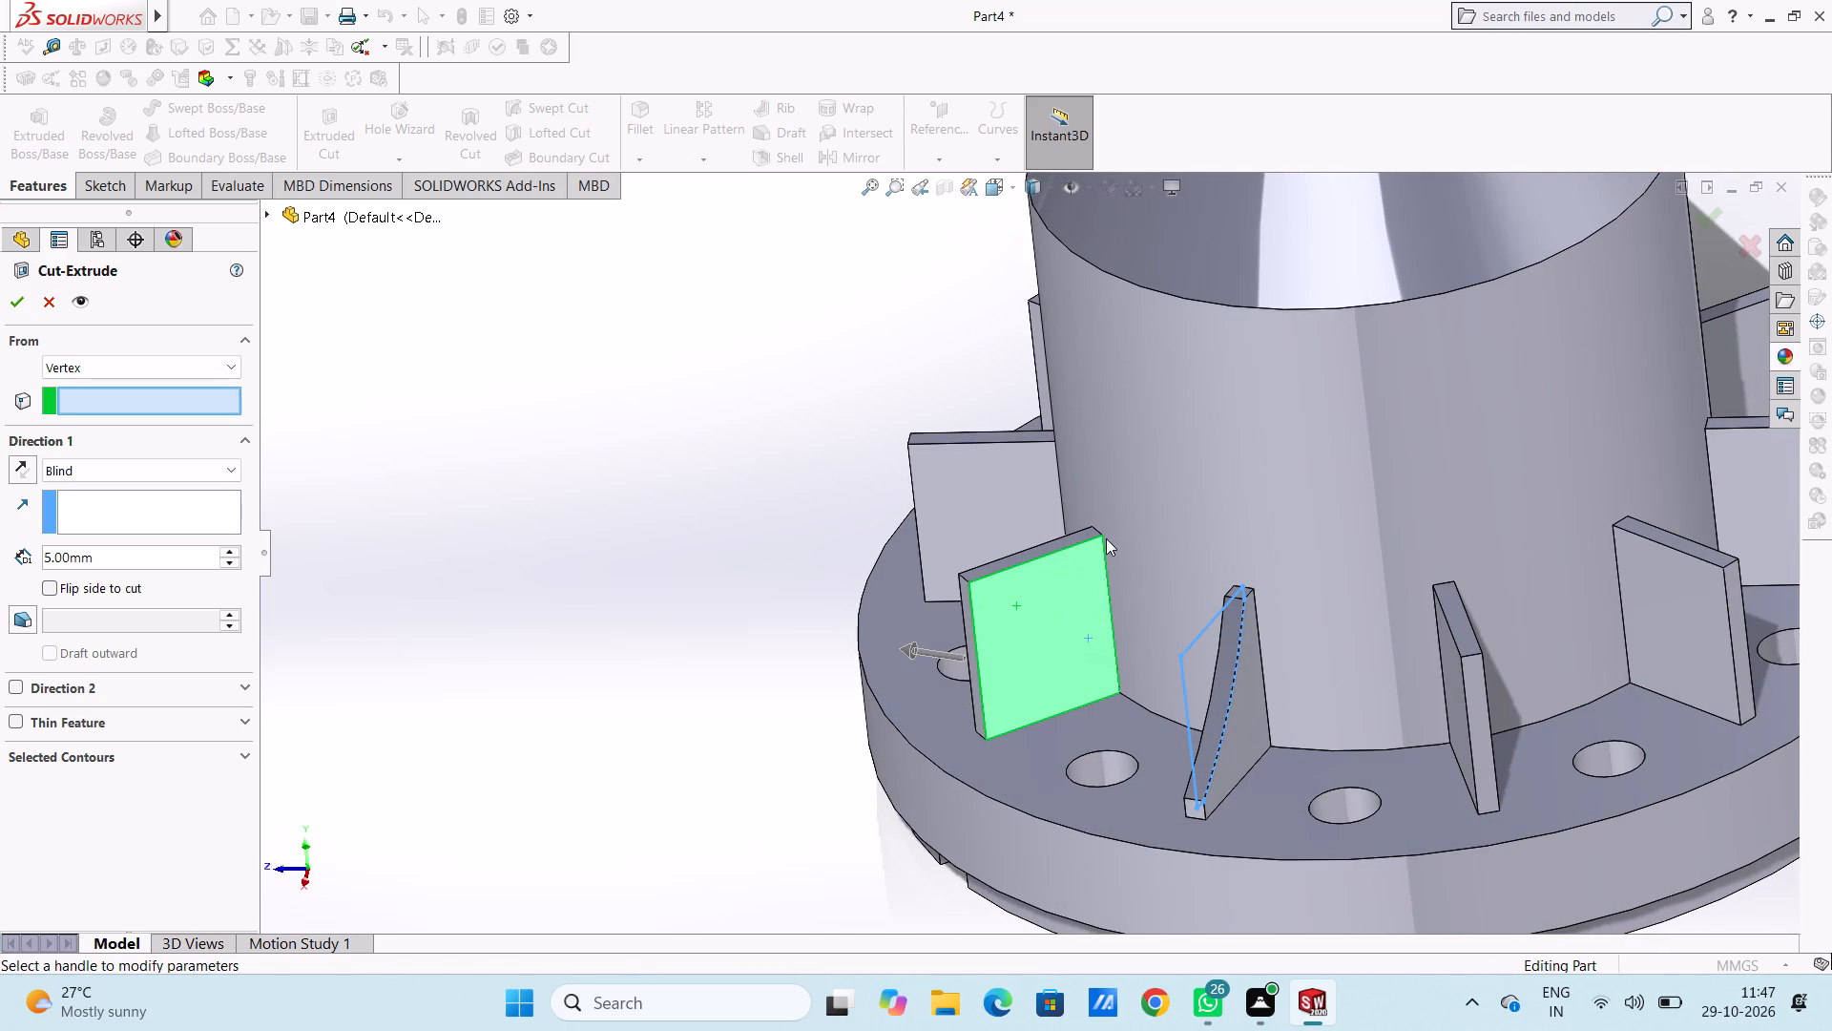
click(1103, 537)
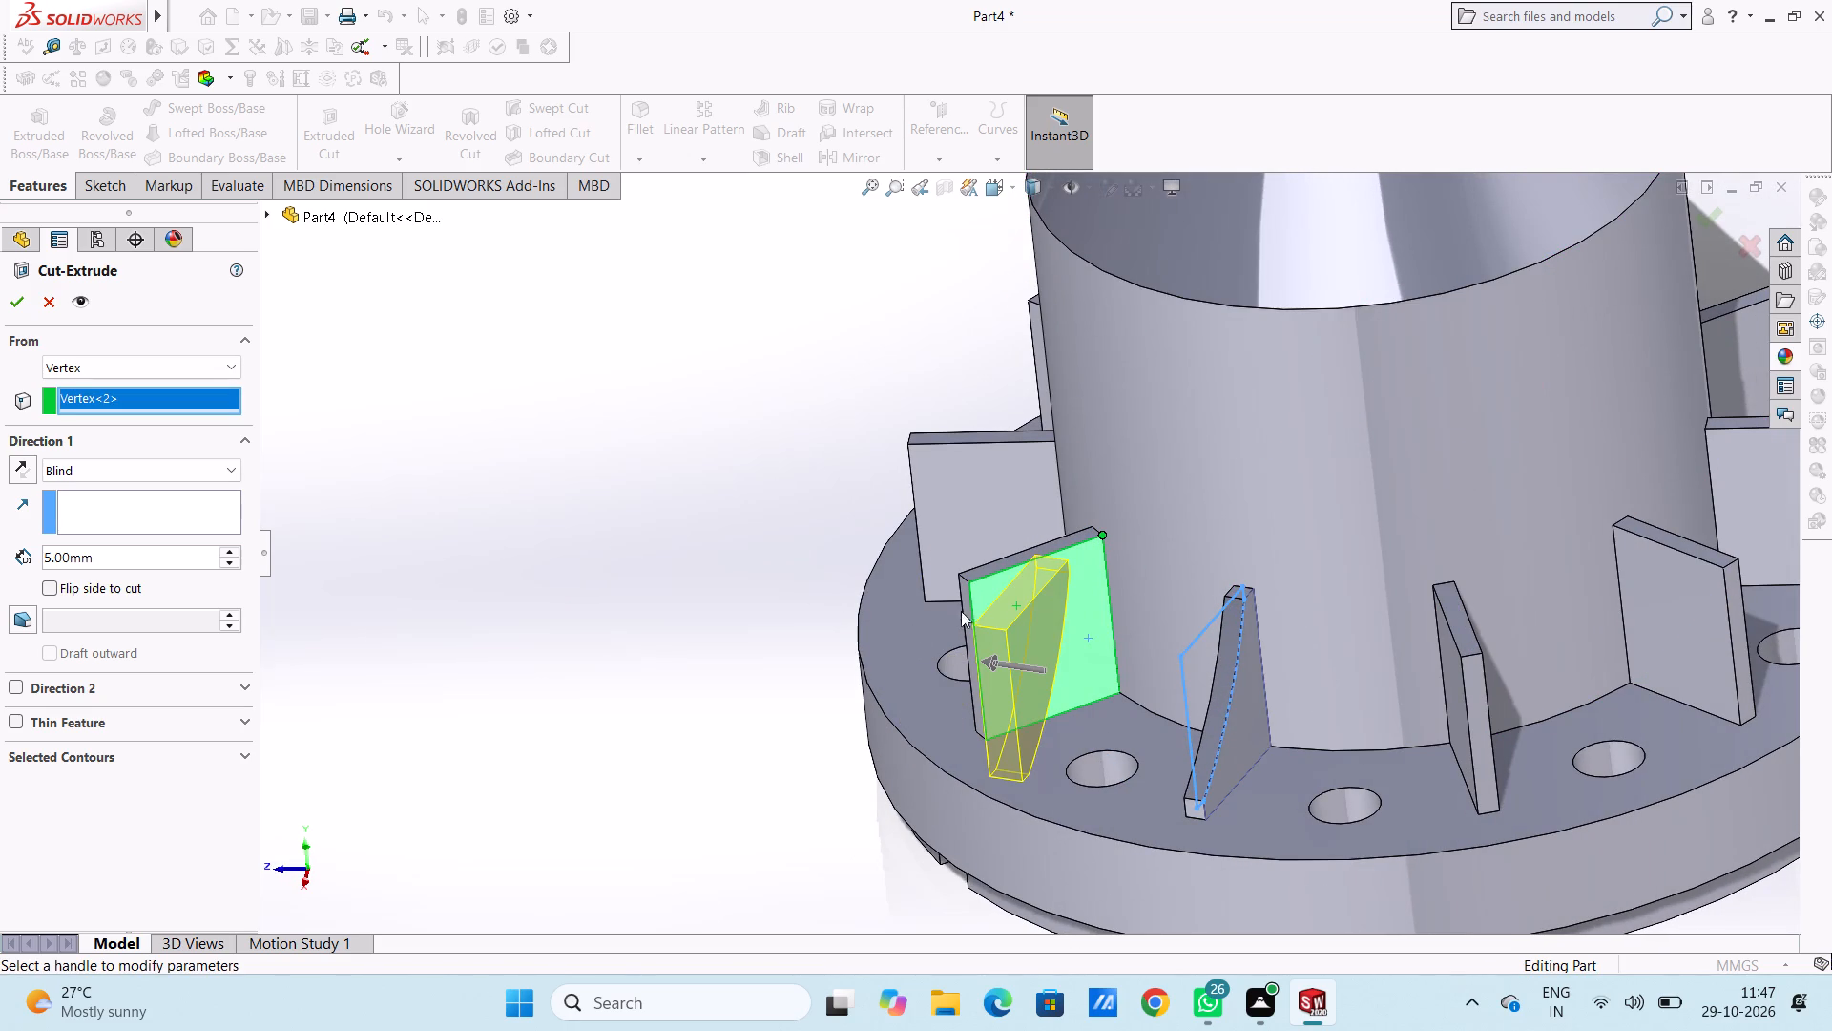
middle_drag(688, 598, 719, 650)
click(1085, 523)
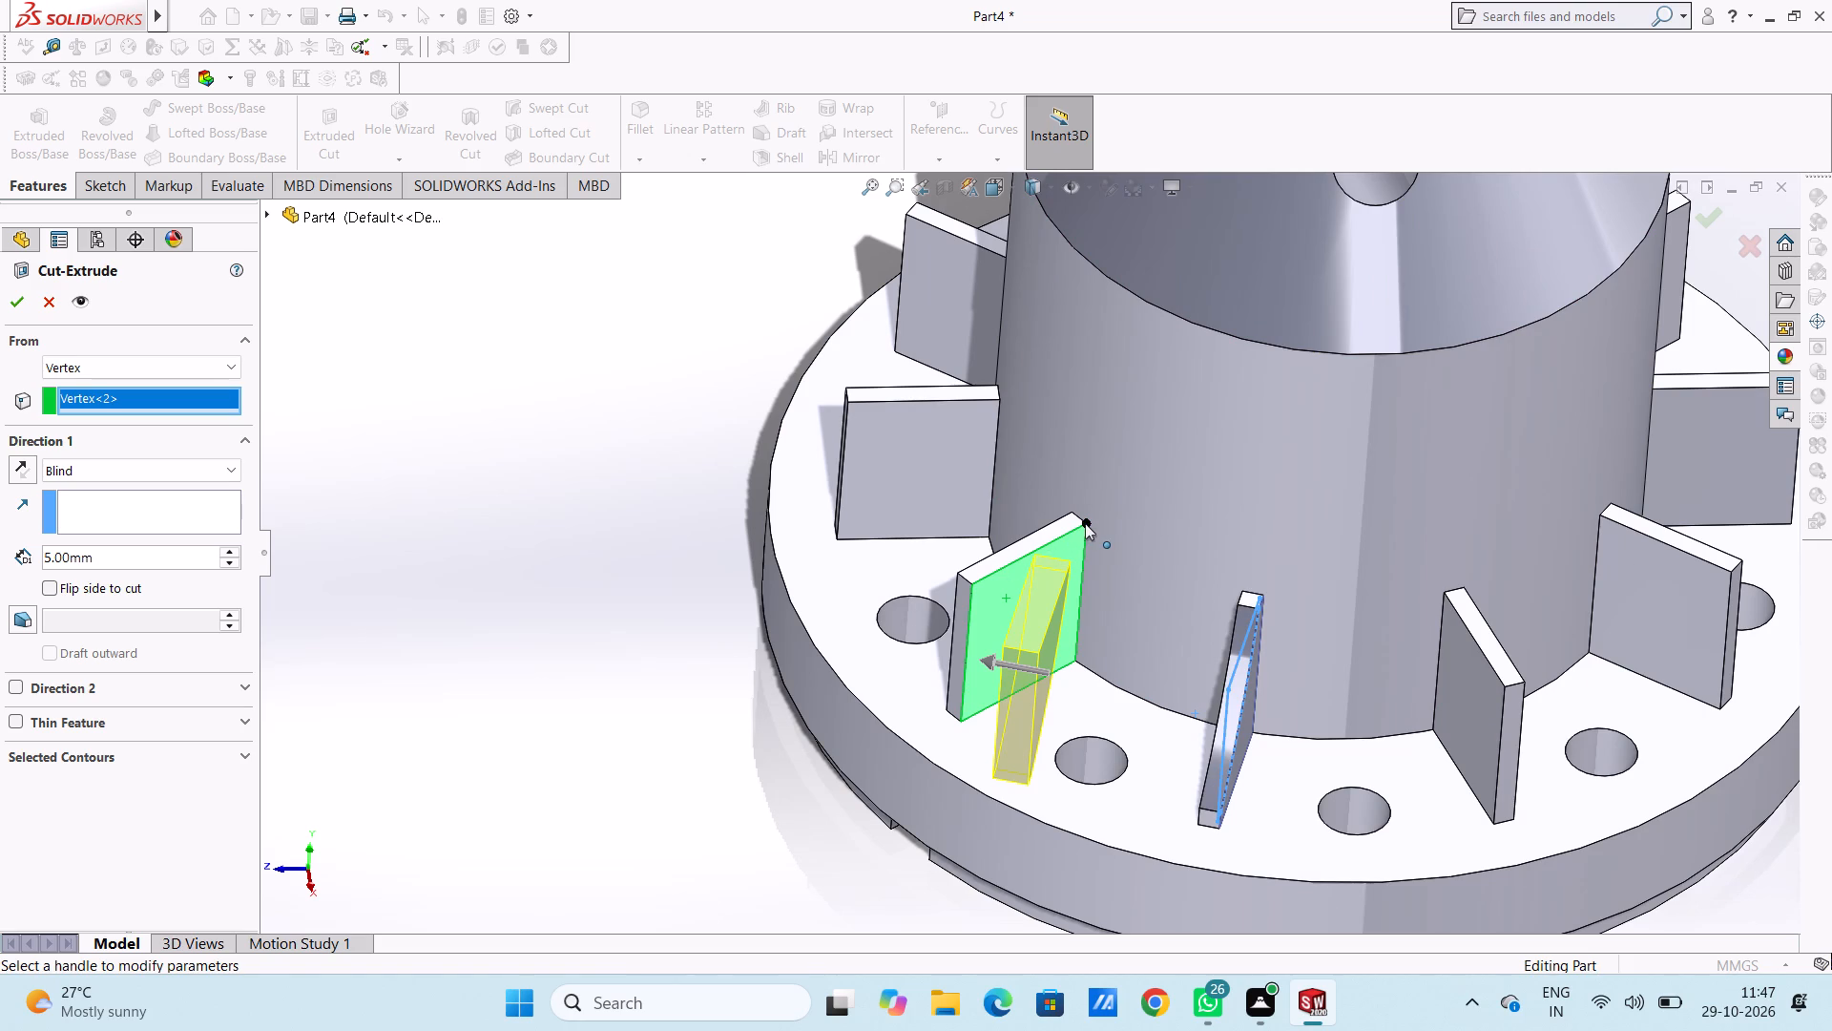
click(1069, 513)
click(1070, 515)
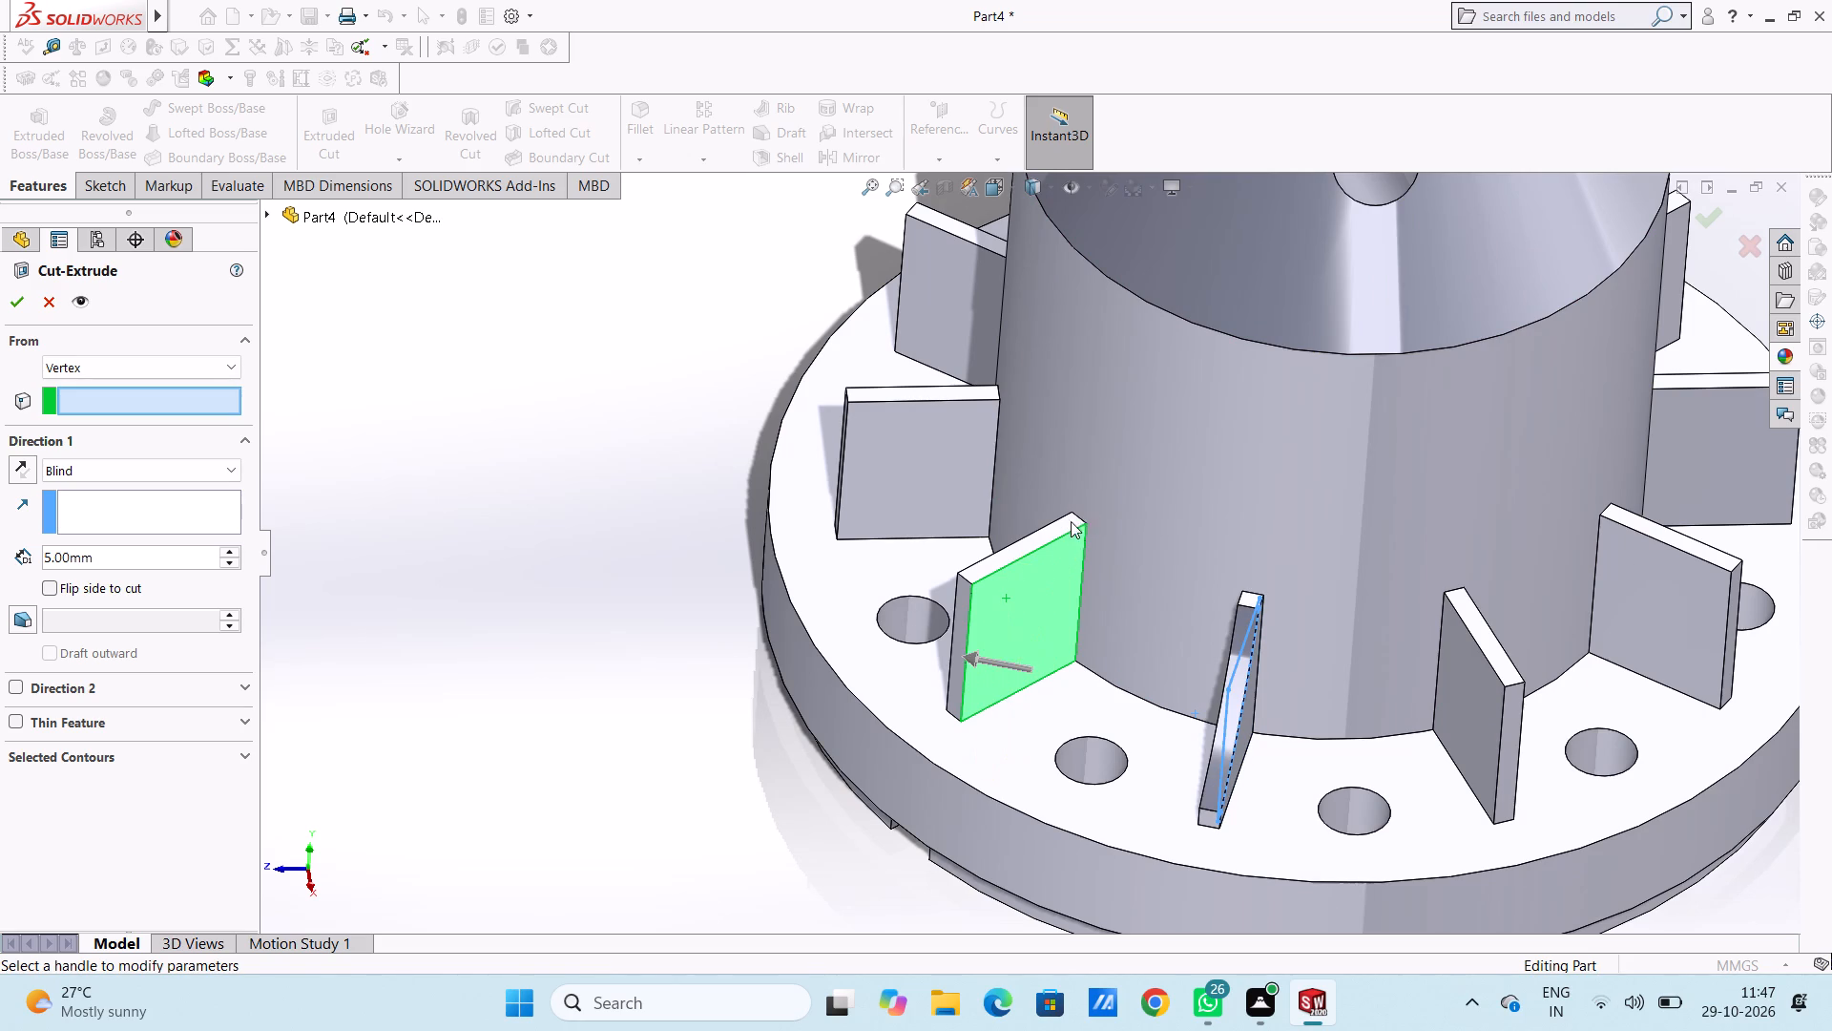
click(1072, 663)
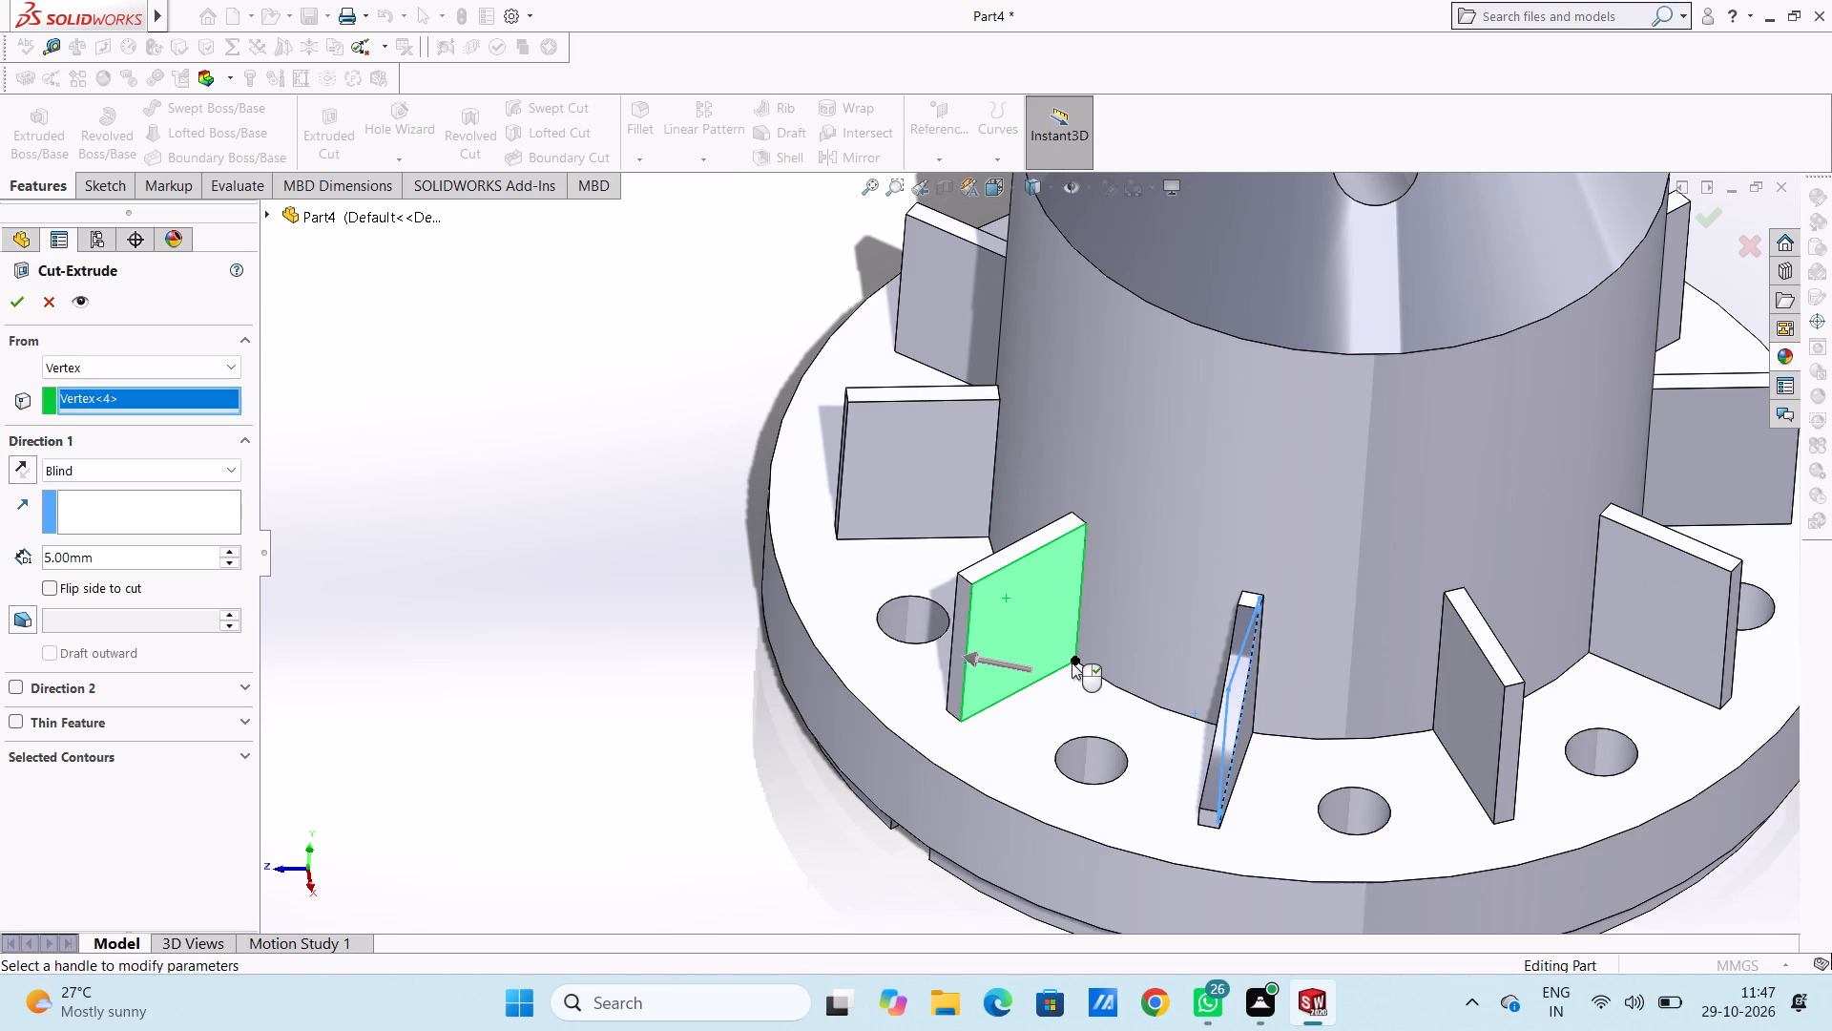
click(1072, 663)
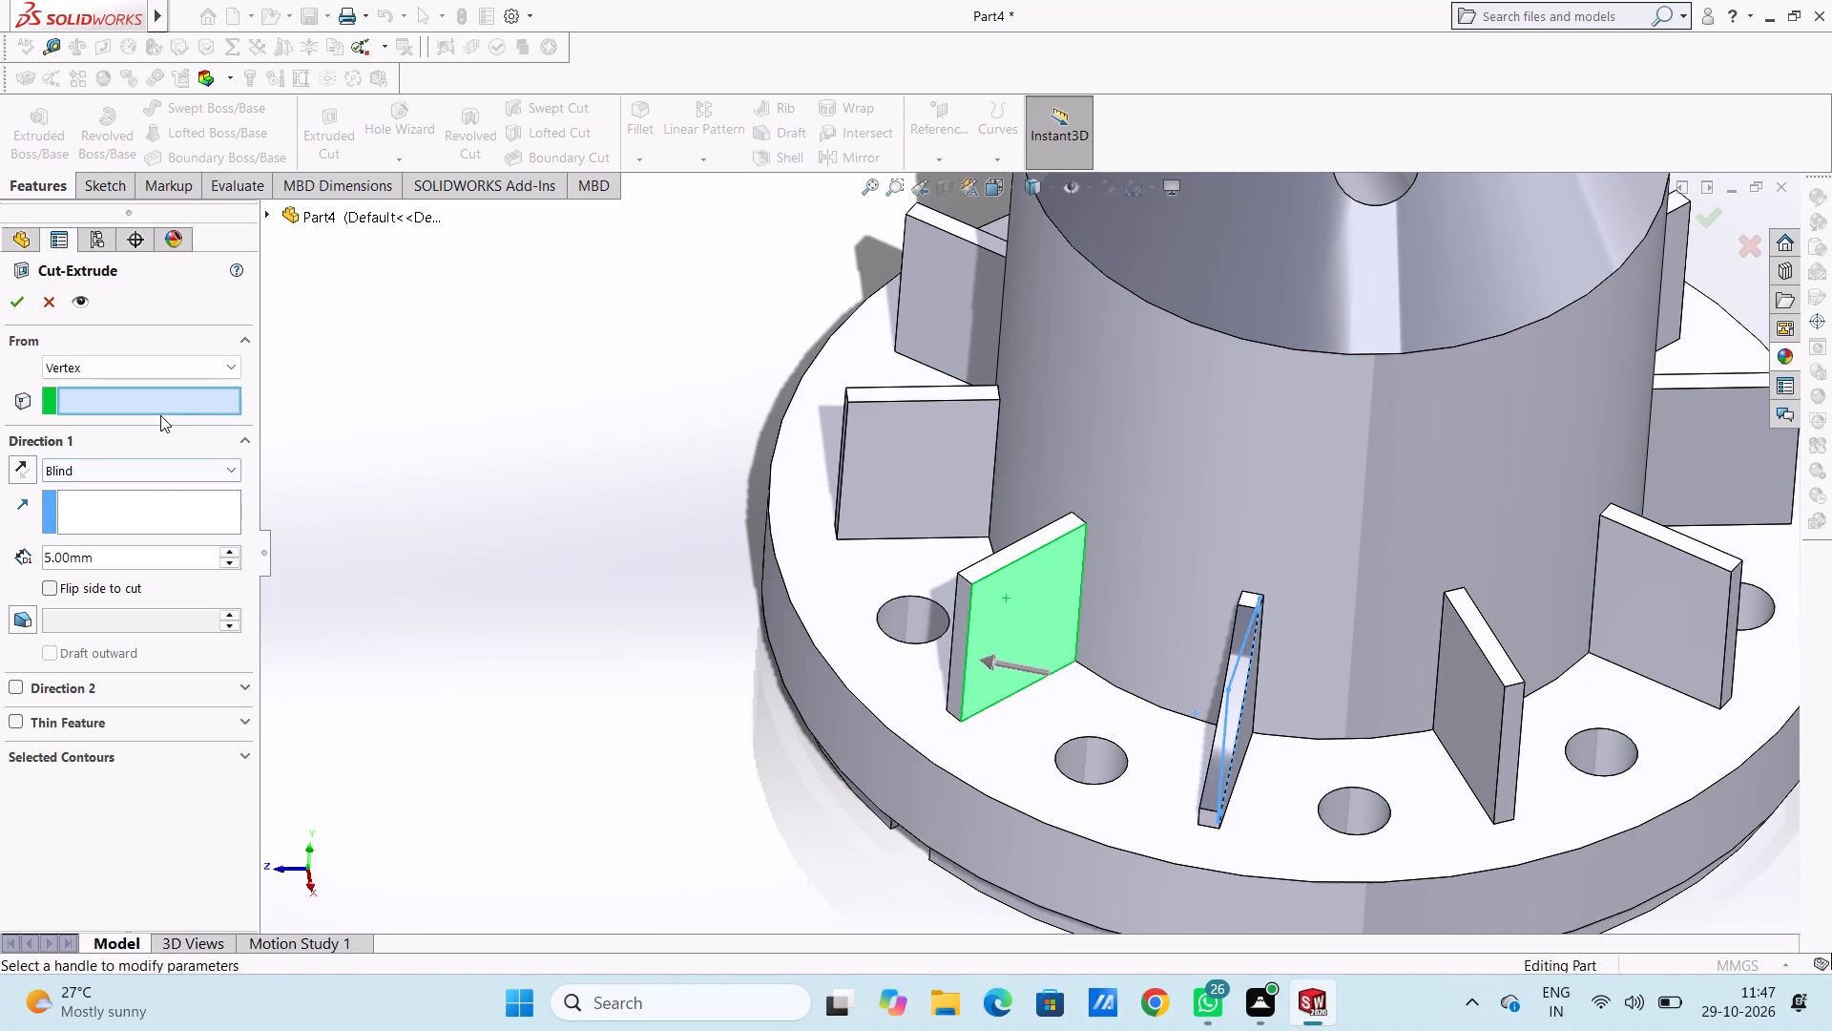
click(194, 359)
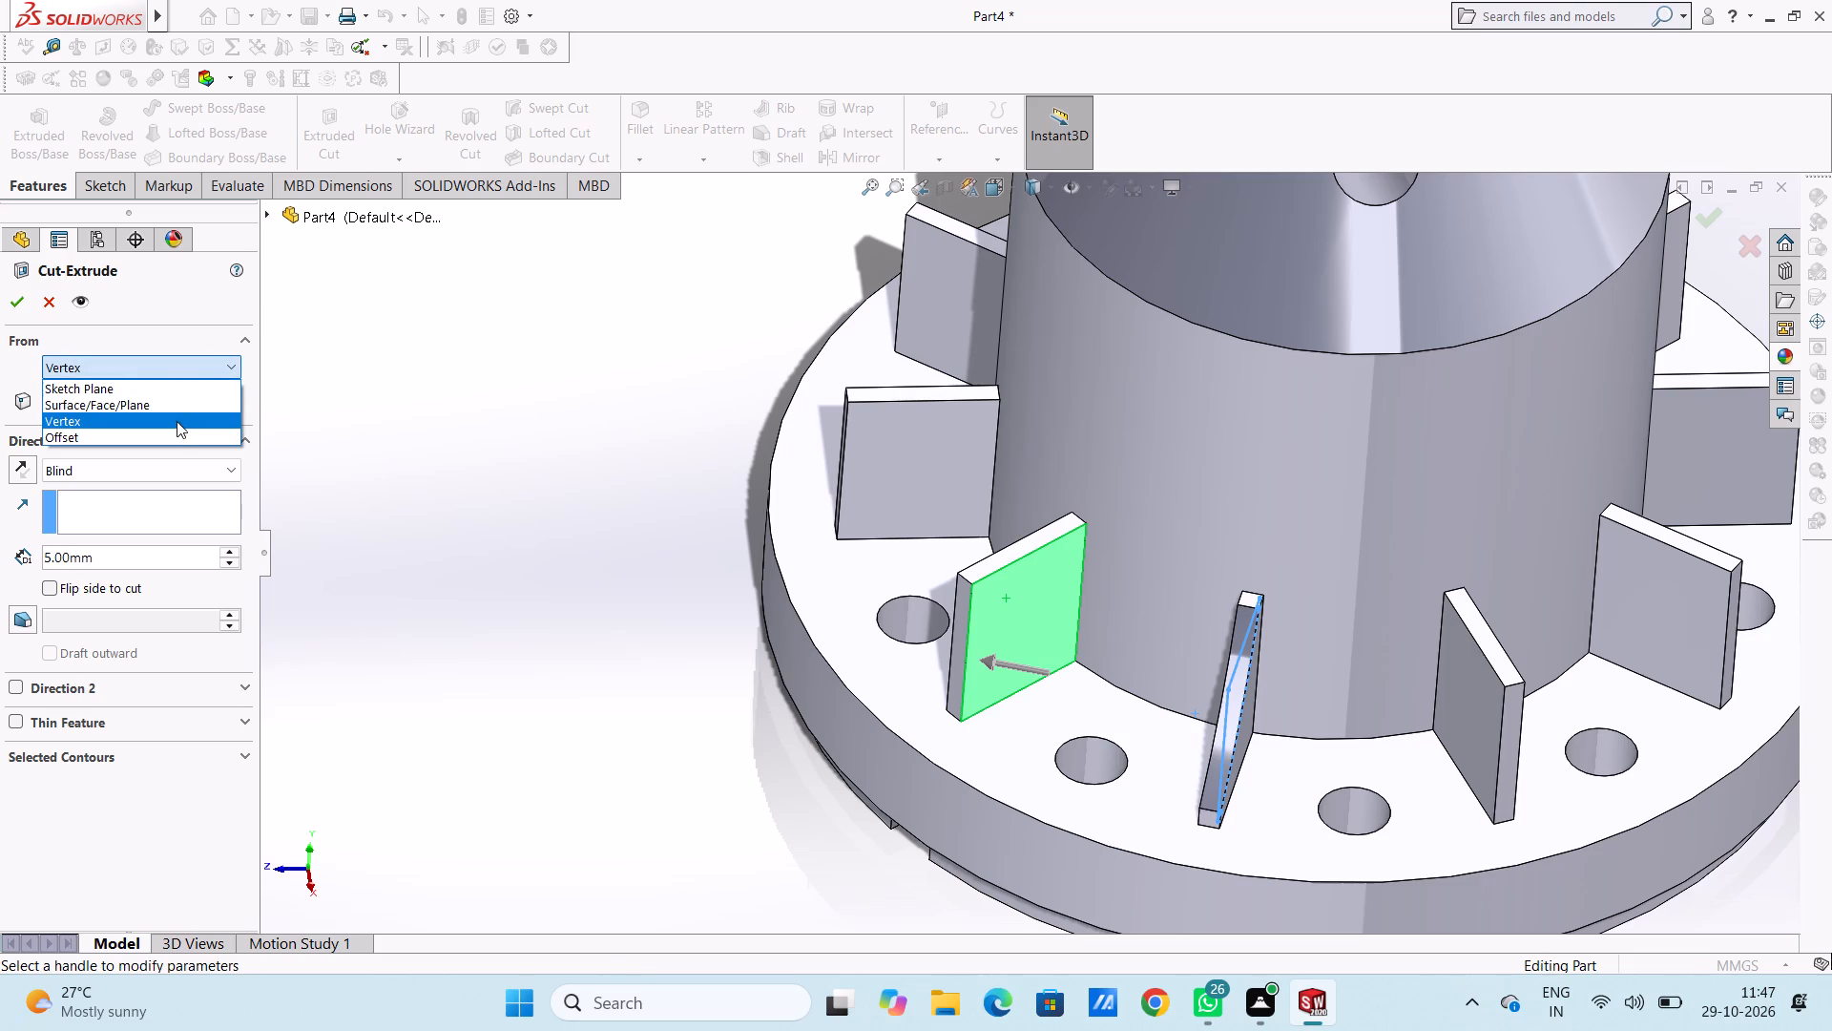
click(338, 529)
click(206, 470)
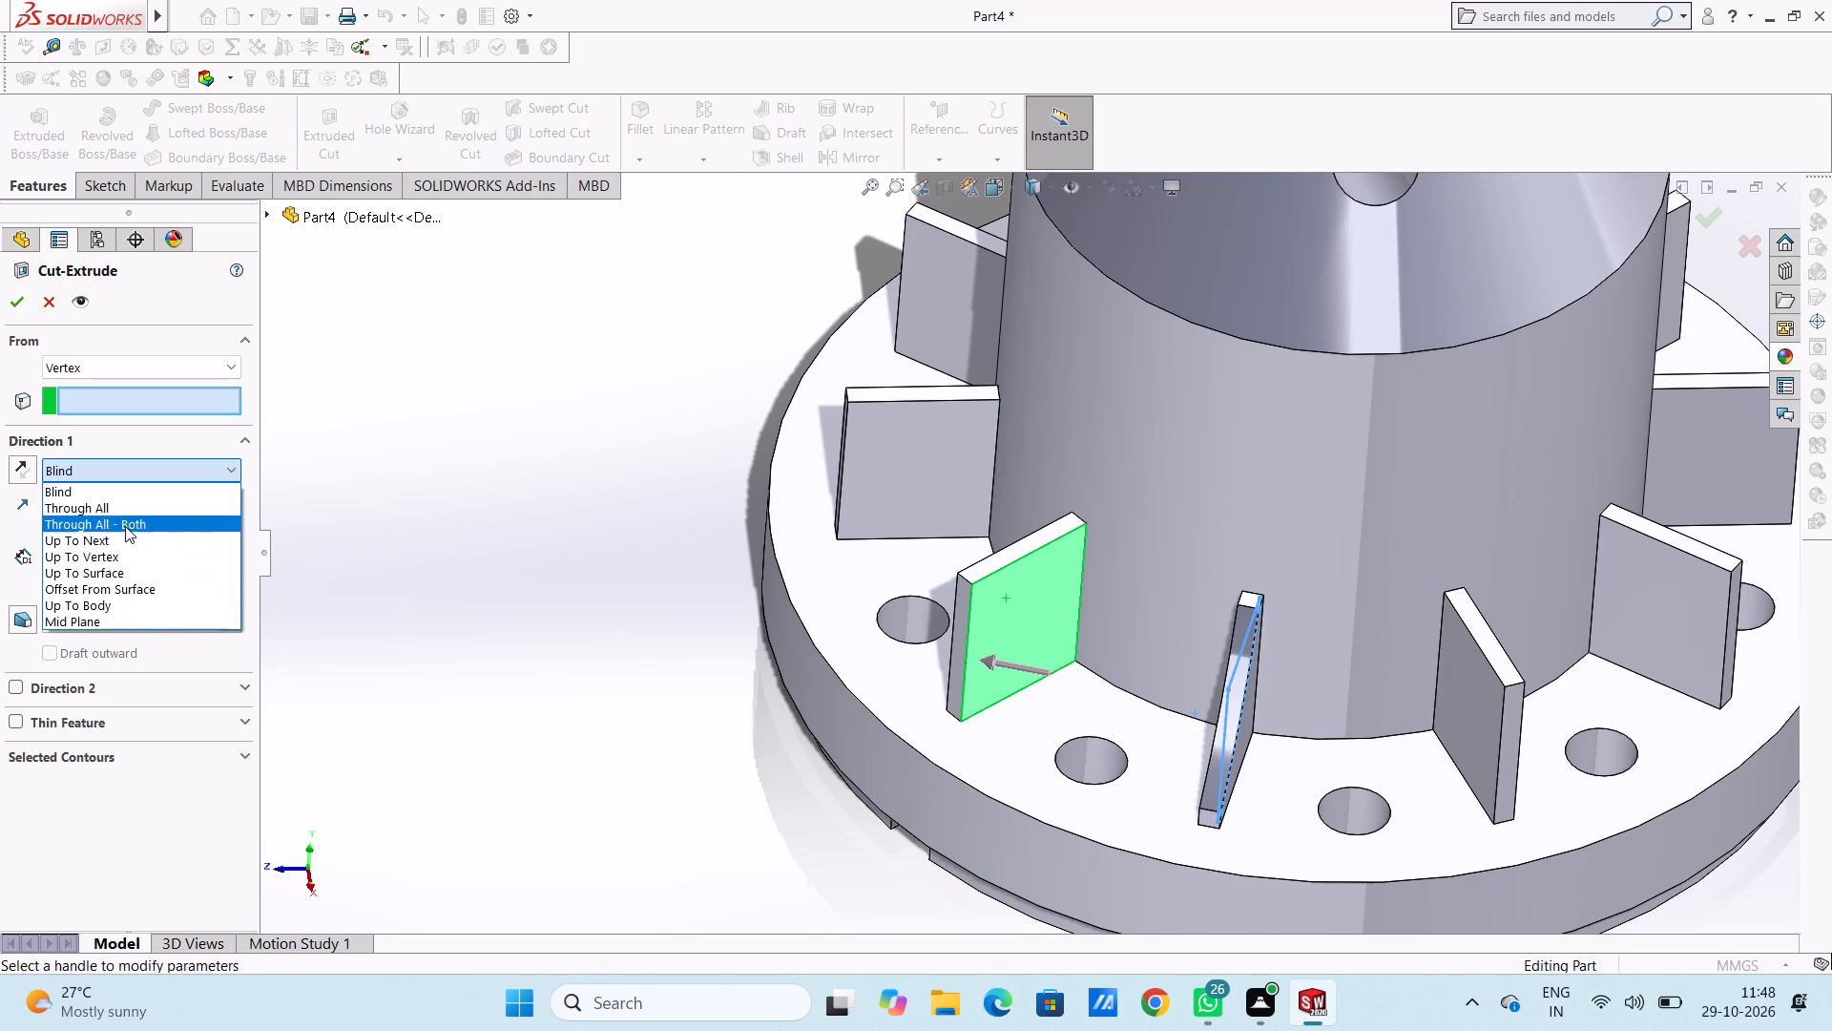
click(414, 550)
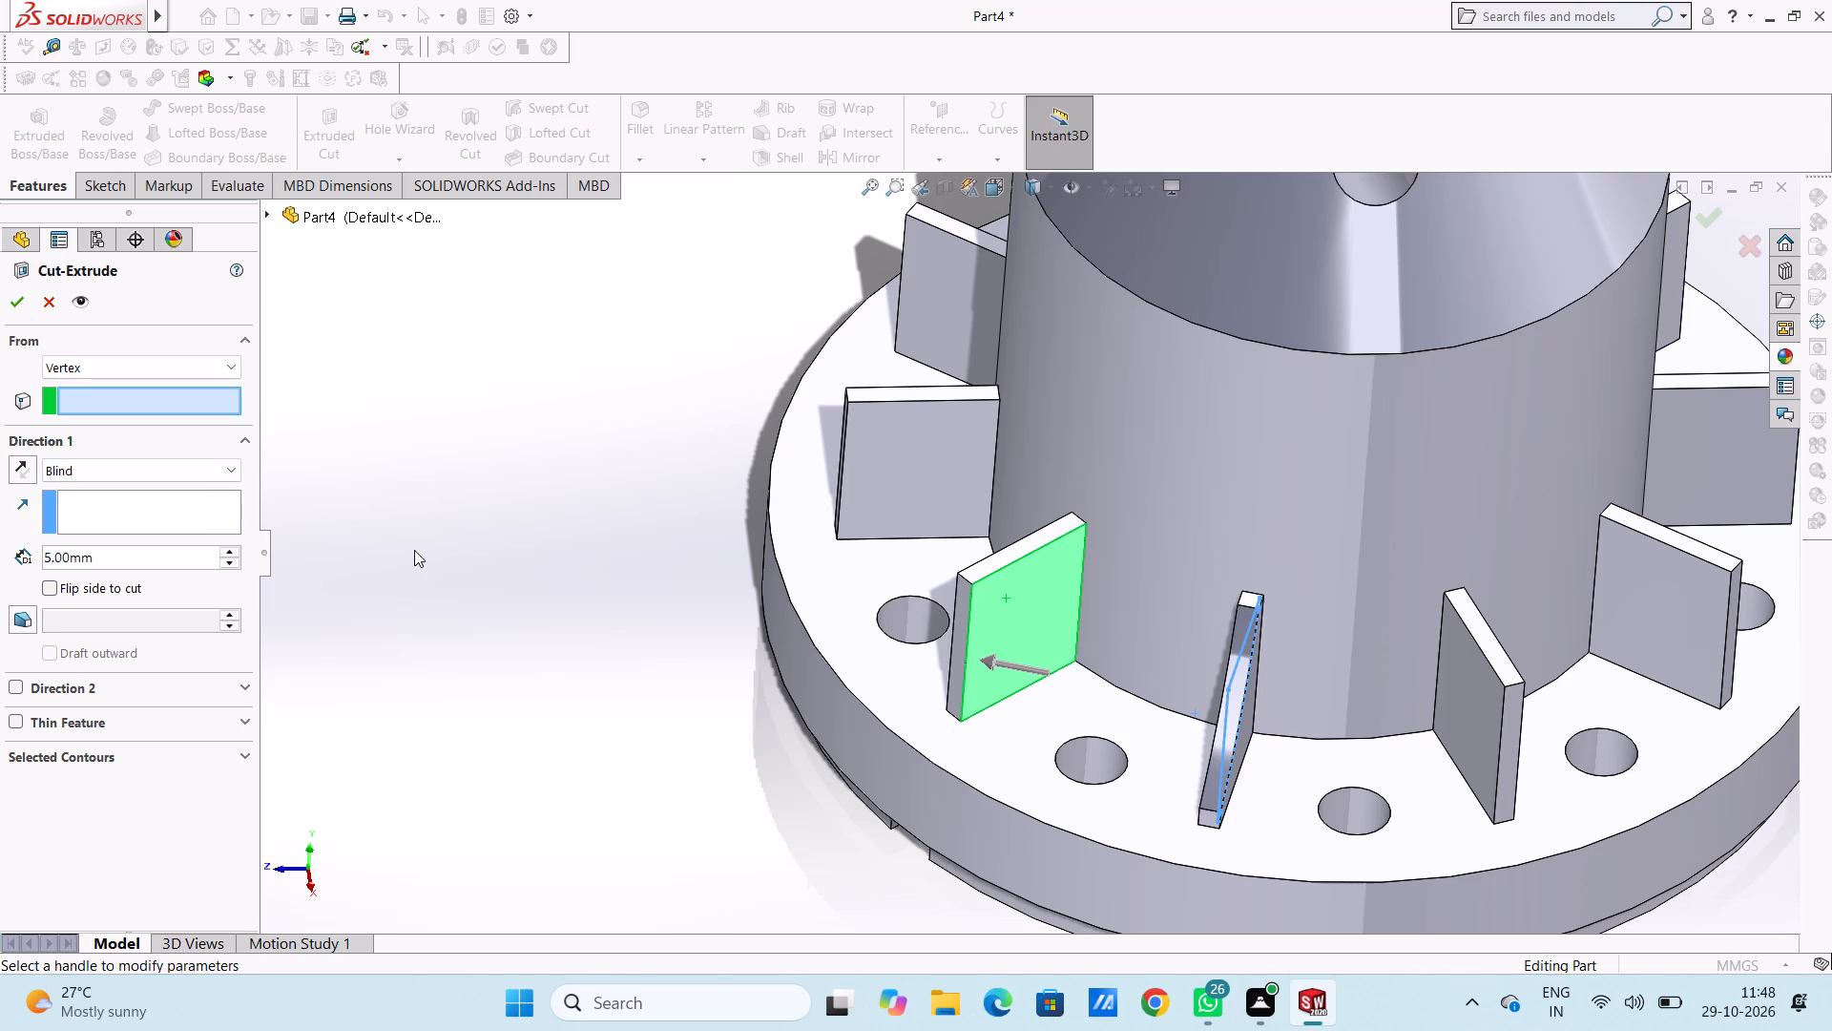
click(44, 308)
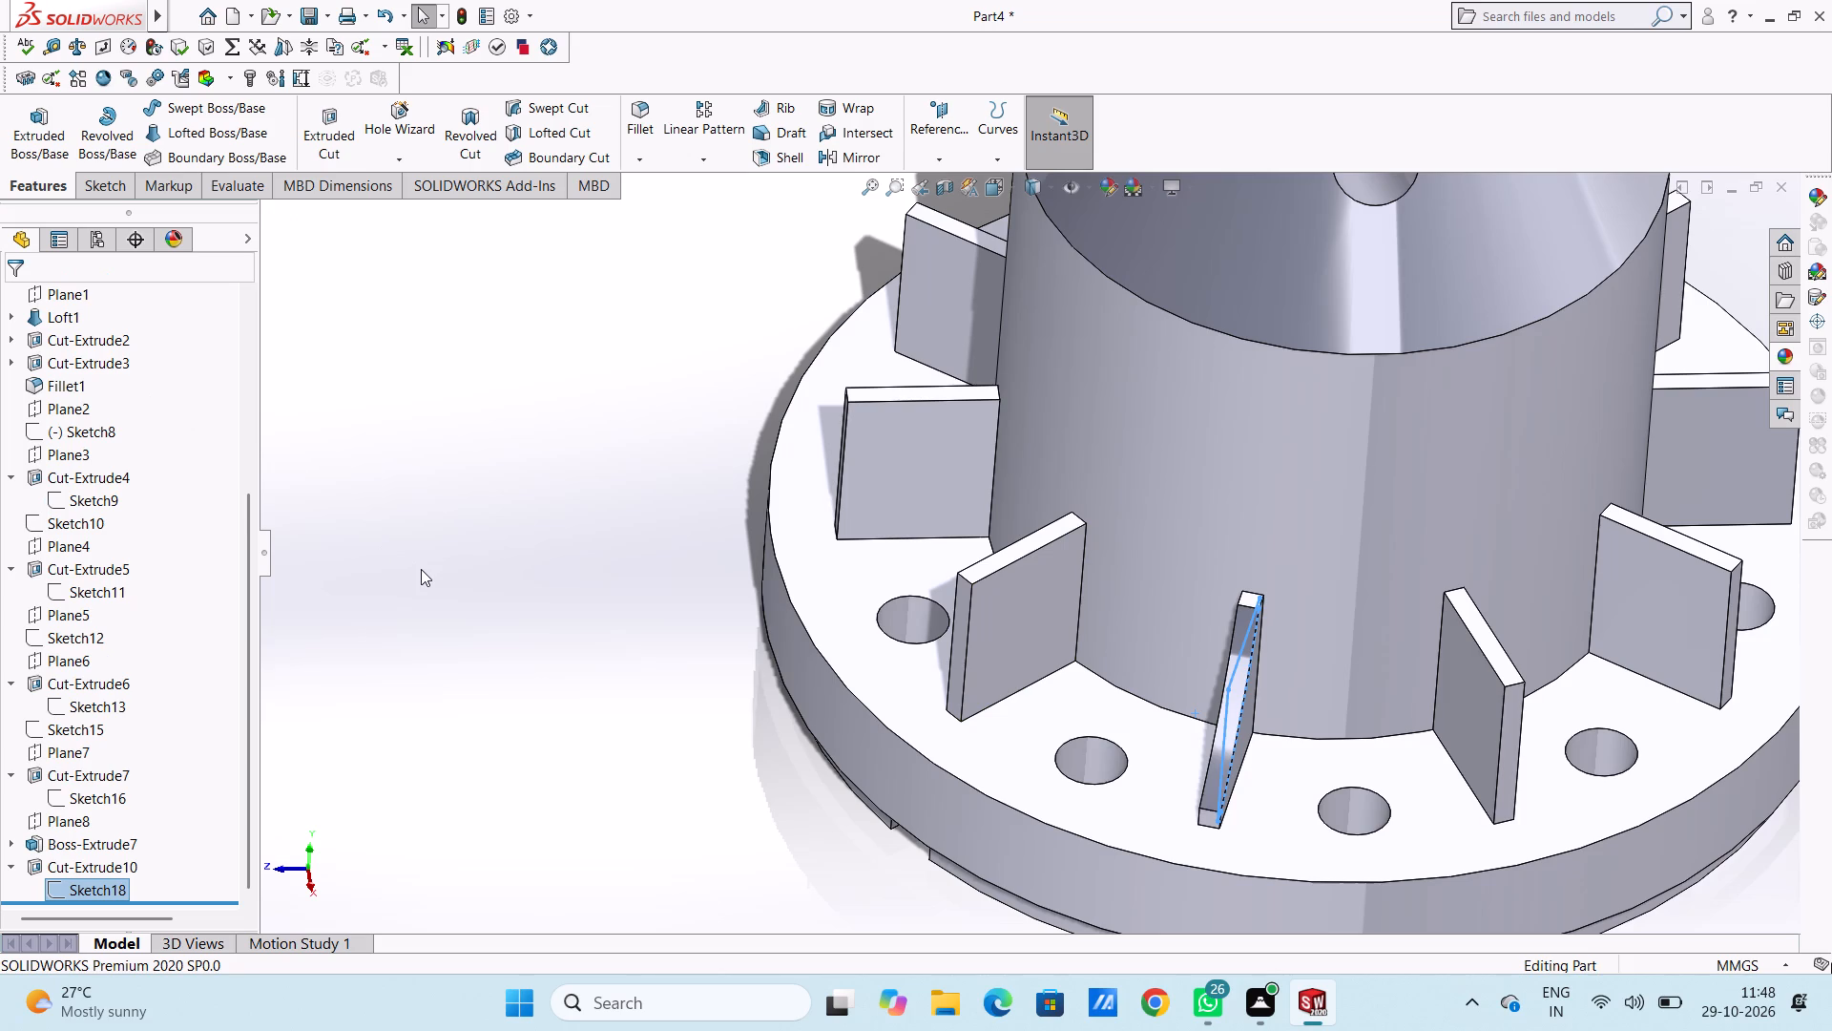
Hide the arc profile sketch (Sketch18) of the finished rib cut.
click(495, 563)
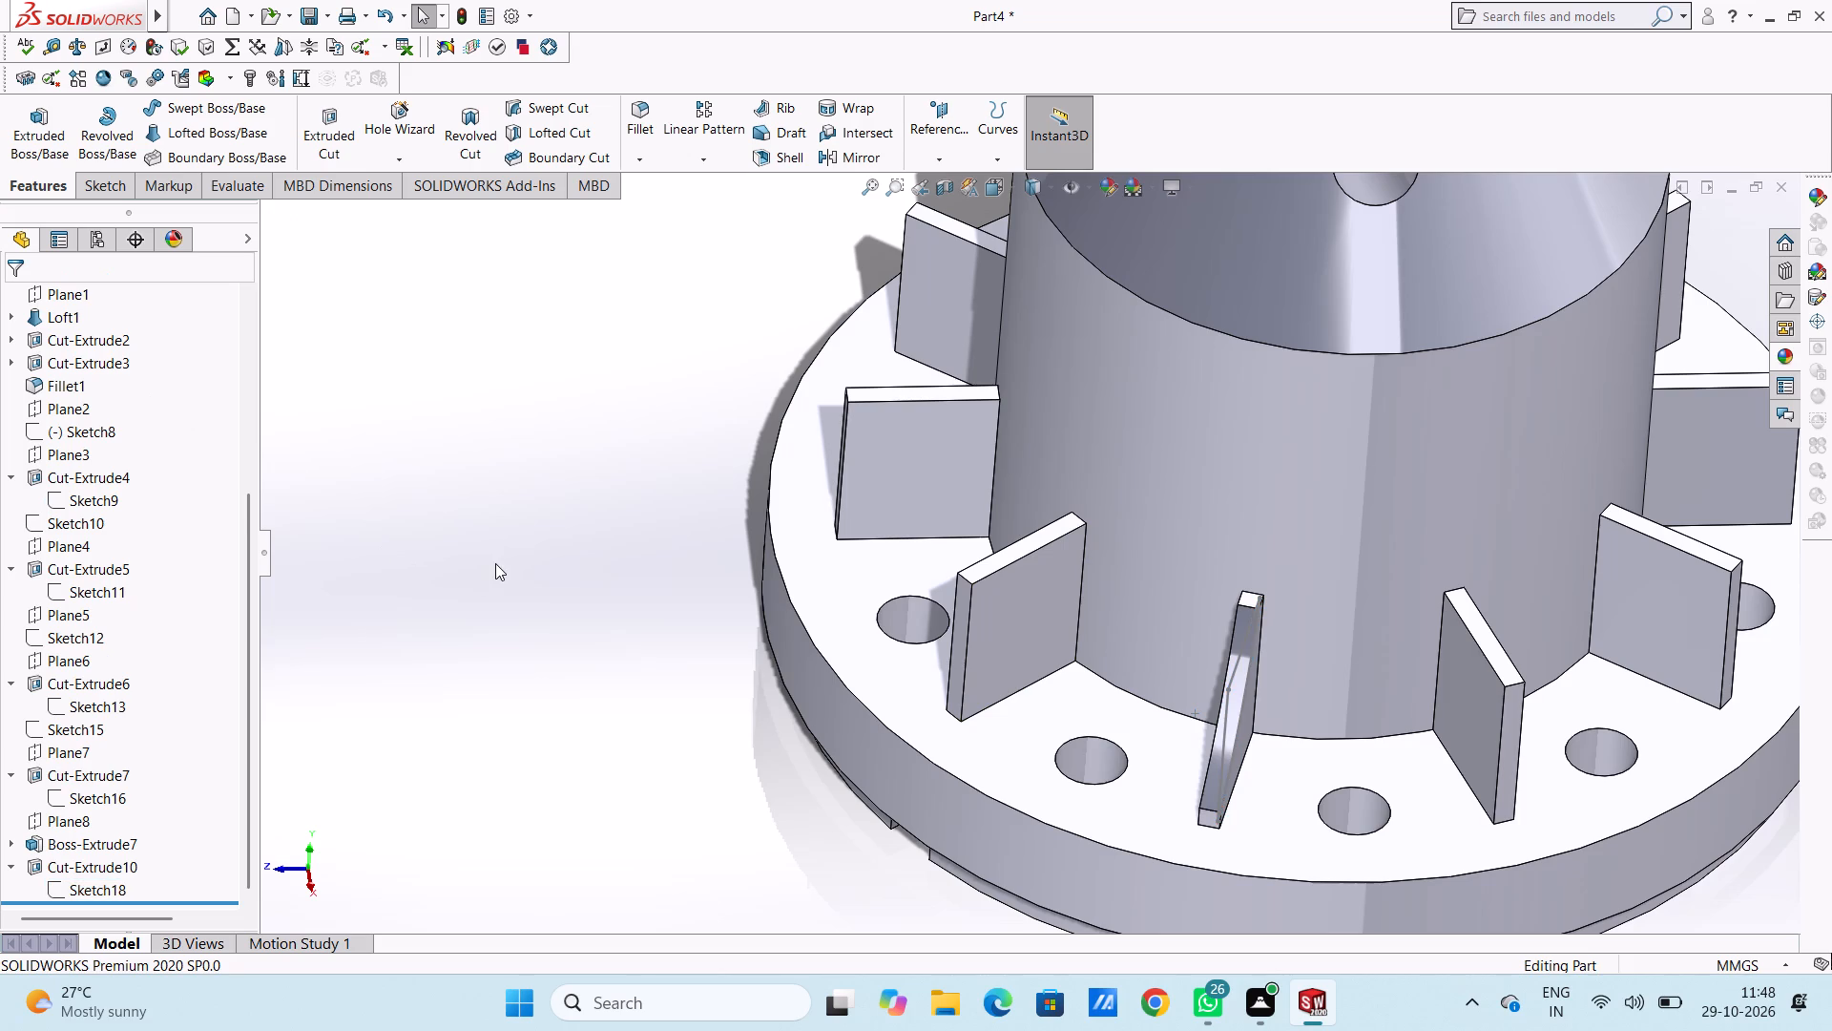
middle_drag(651, 679, 558, 596)
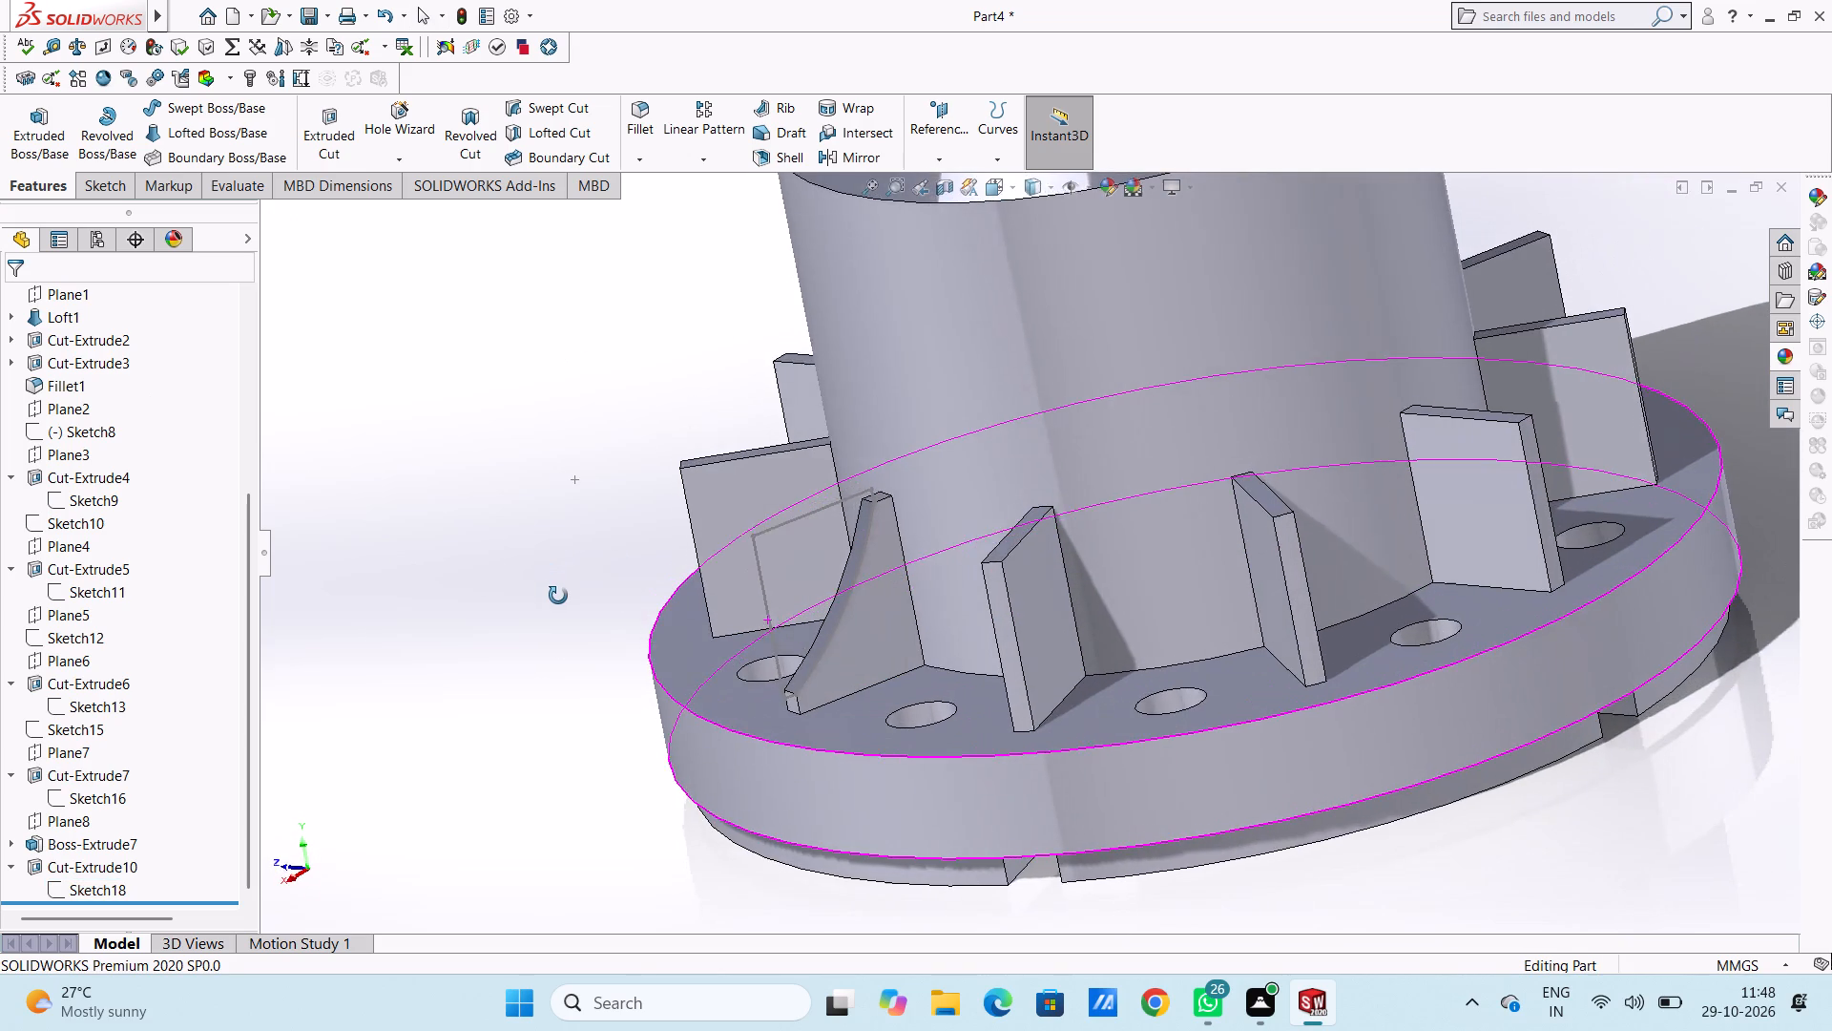
middle_drag(558, 596, 559, 607)
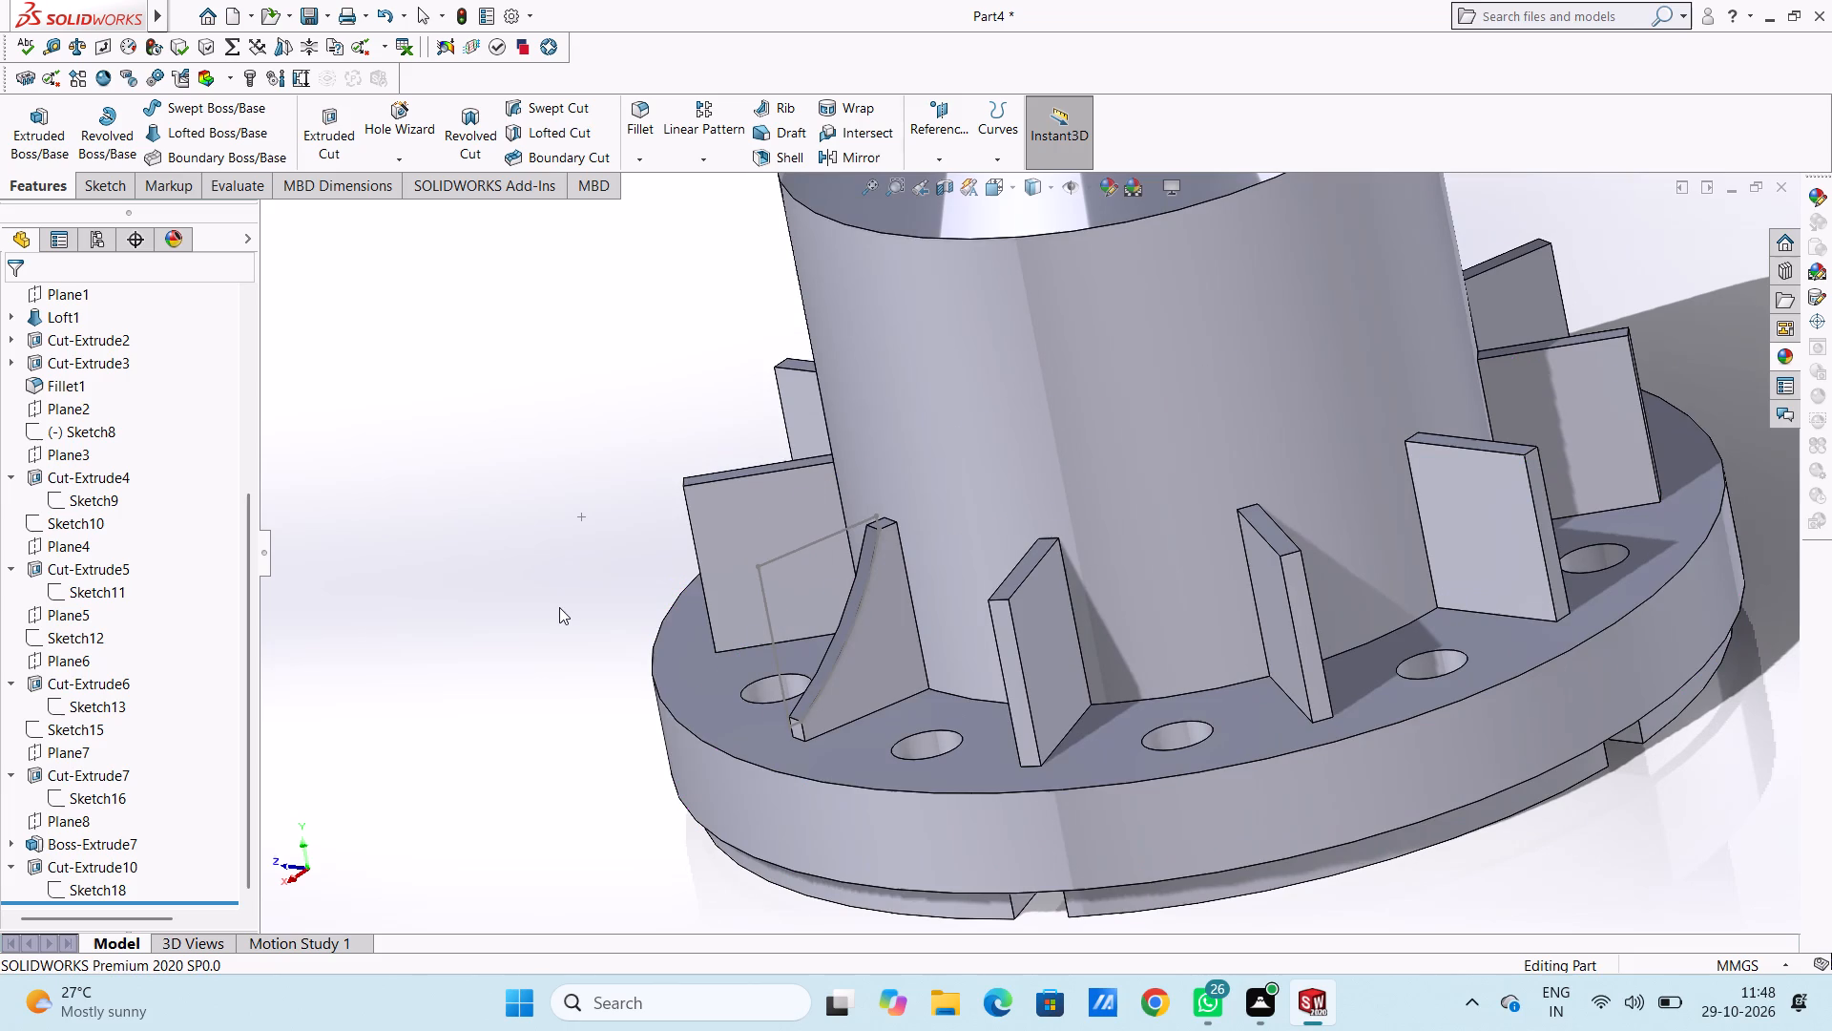
scroll(241, 810, down, 5)
click(108, 882)
click(126, 852)
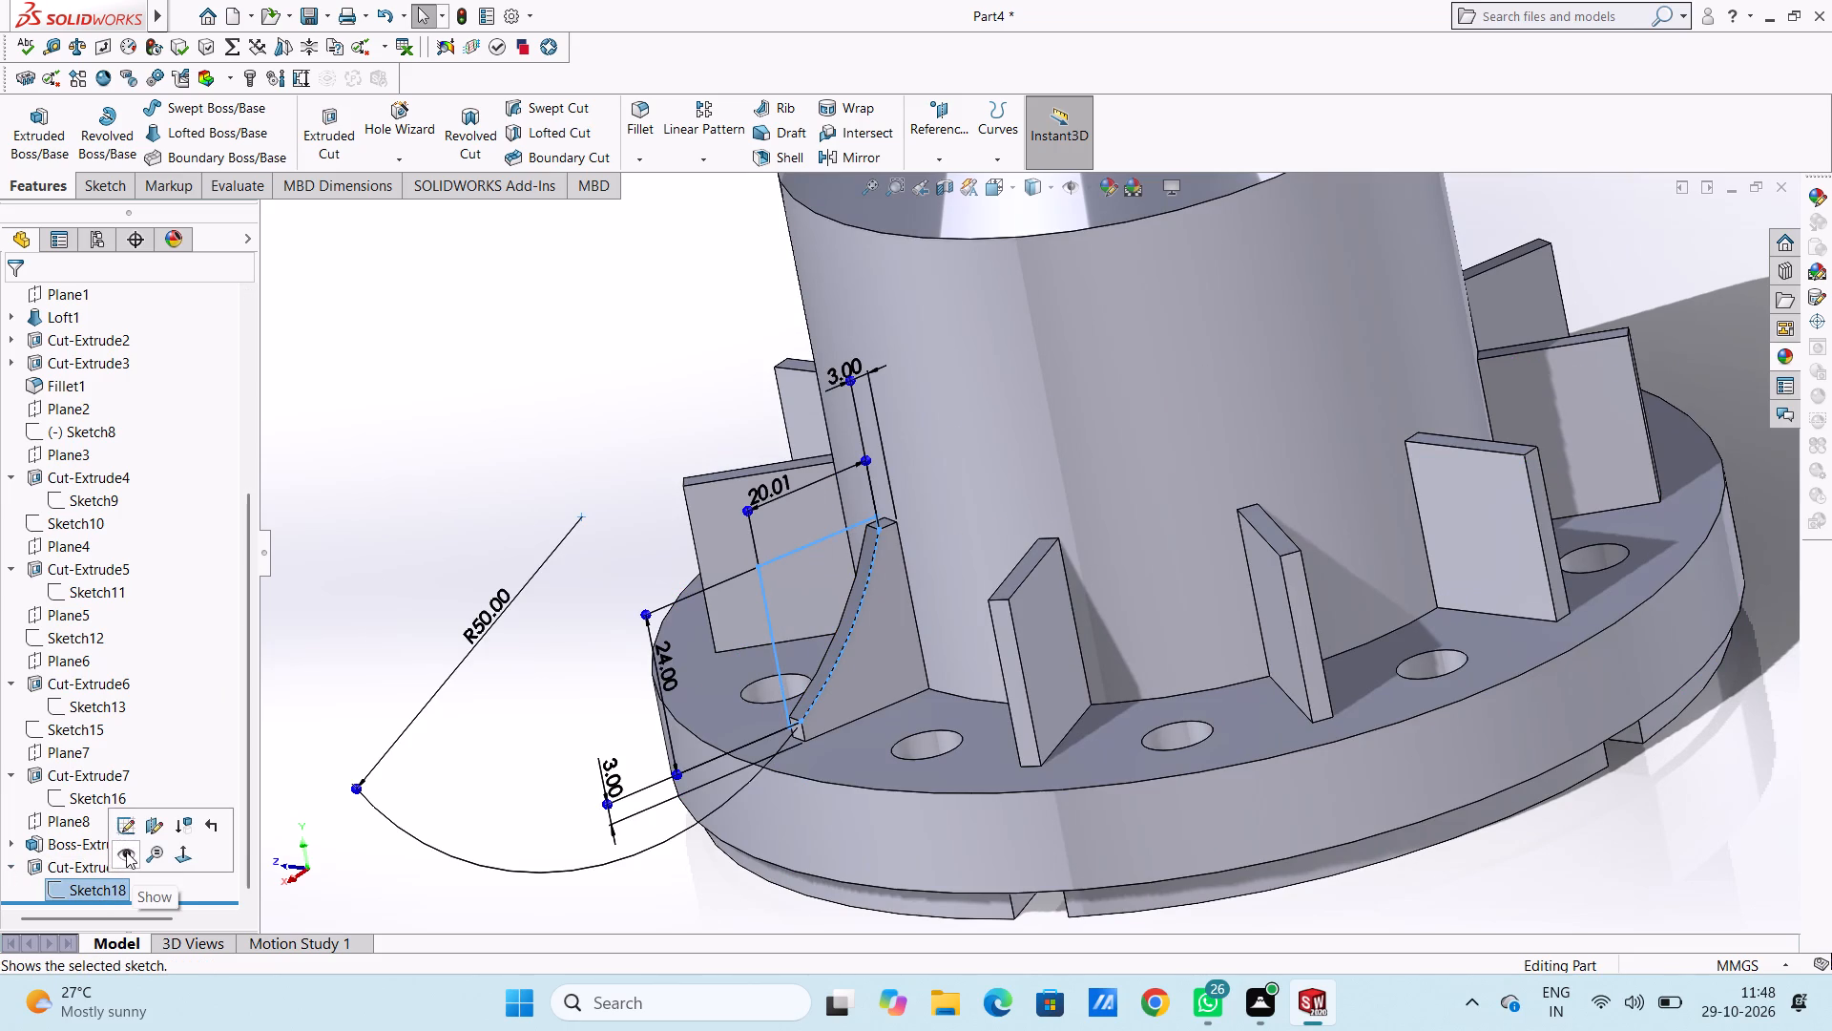
click(413, 706)
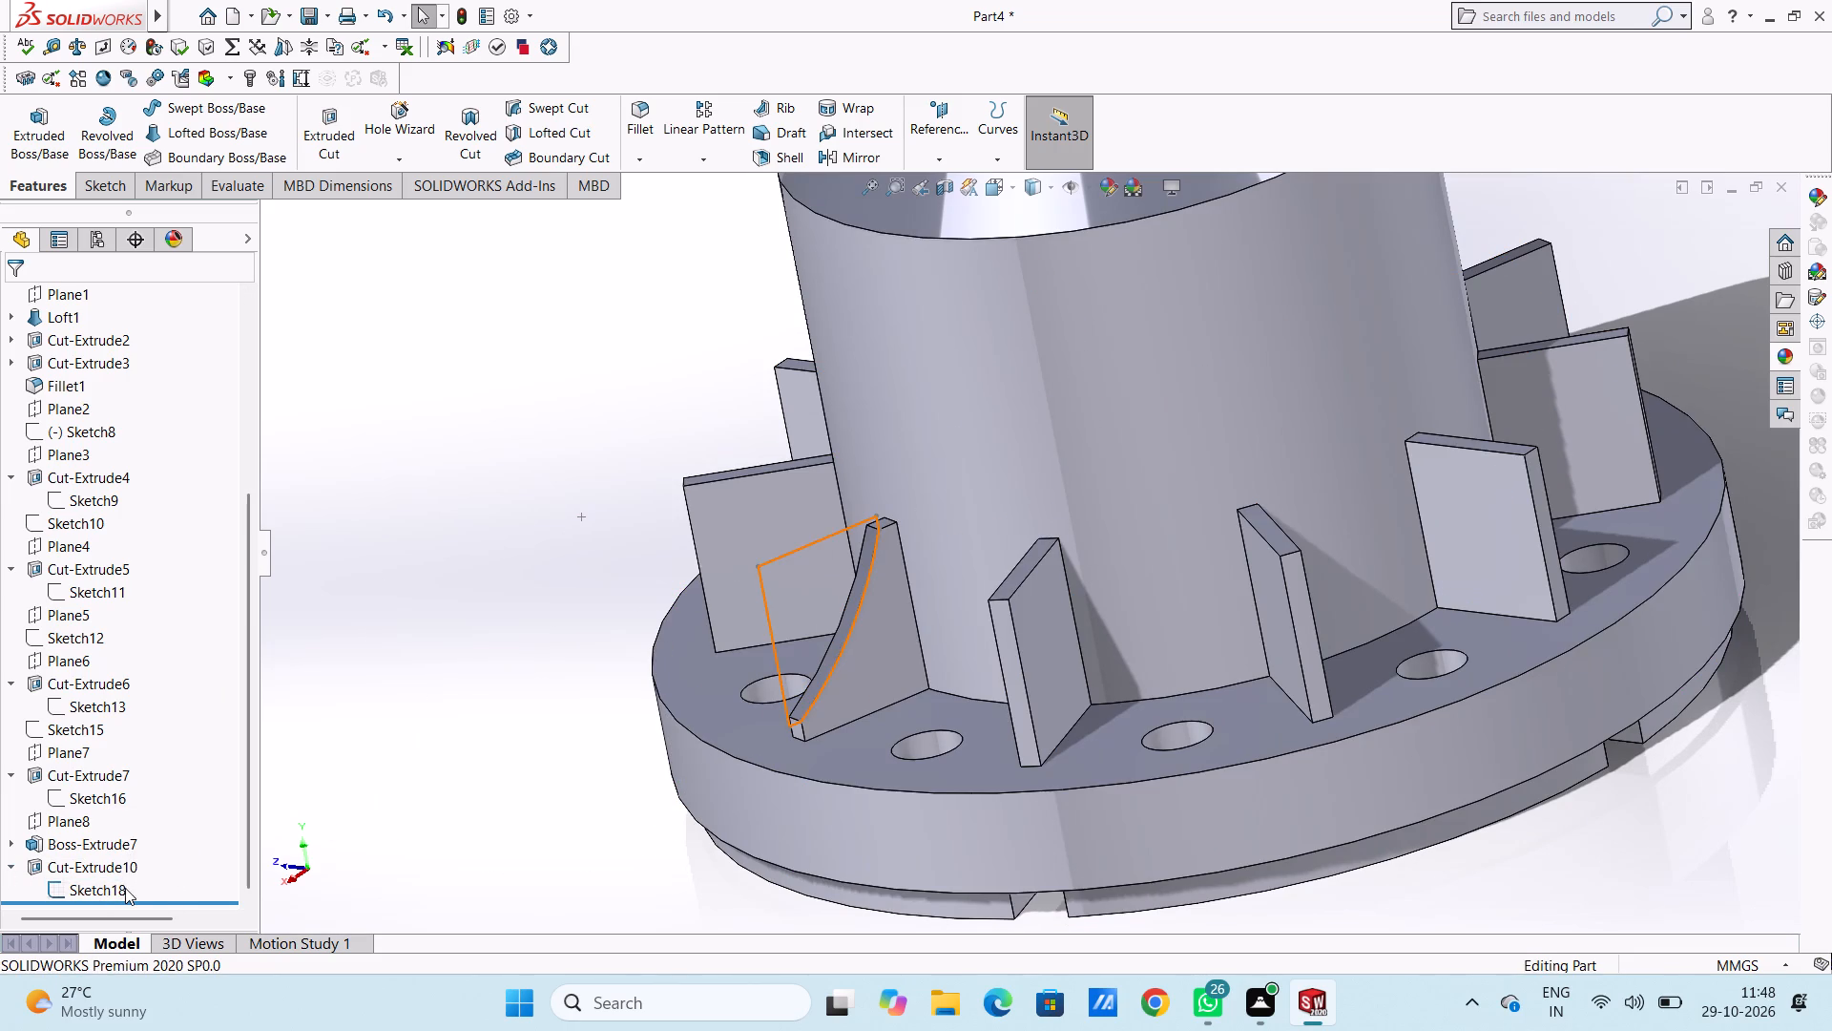
click(118, 889)
click(138, 858)
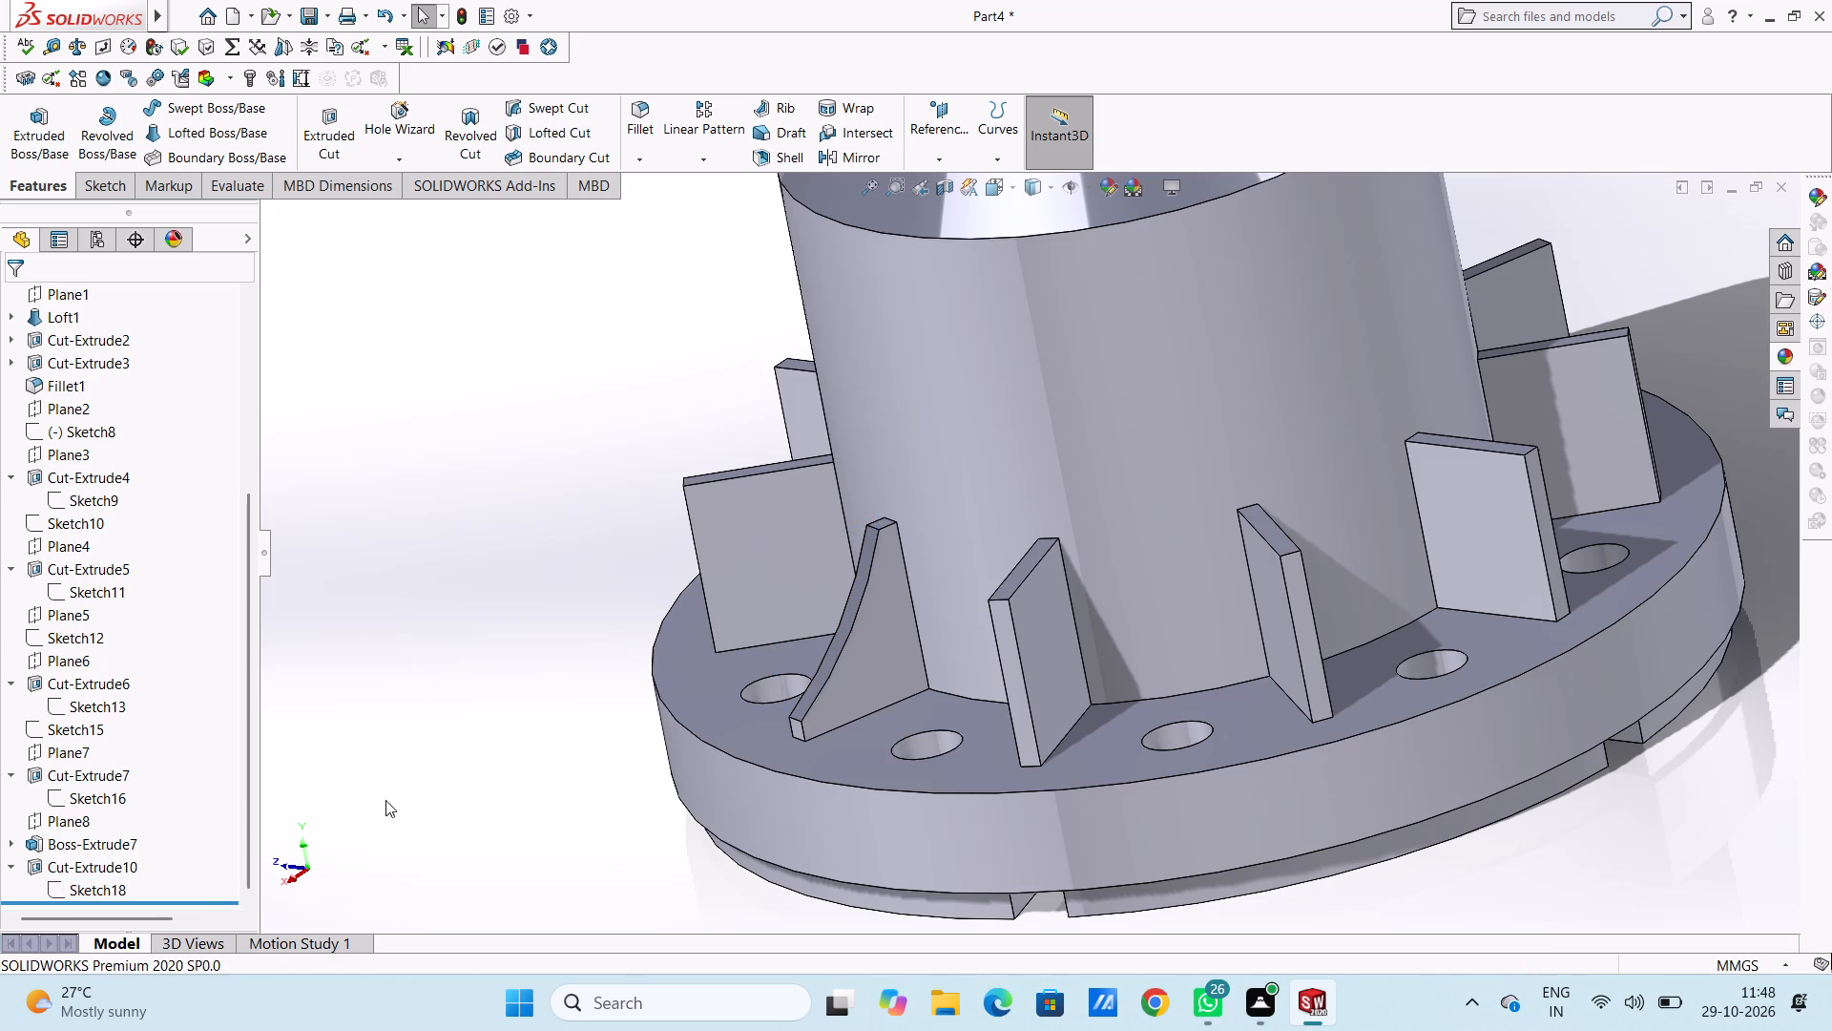
click(501, 739)
Open a sketch on the adjacent uncut rib's side face and draw a 3 mm line outward along its top edge from the hub-side corner.
middle_drag(475, 758, 468, 684)
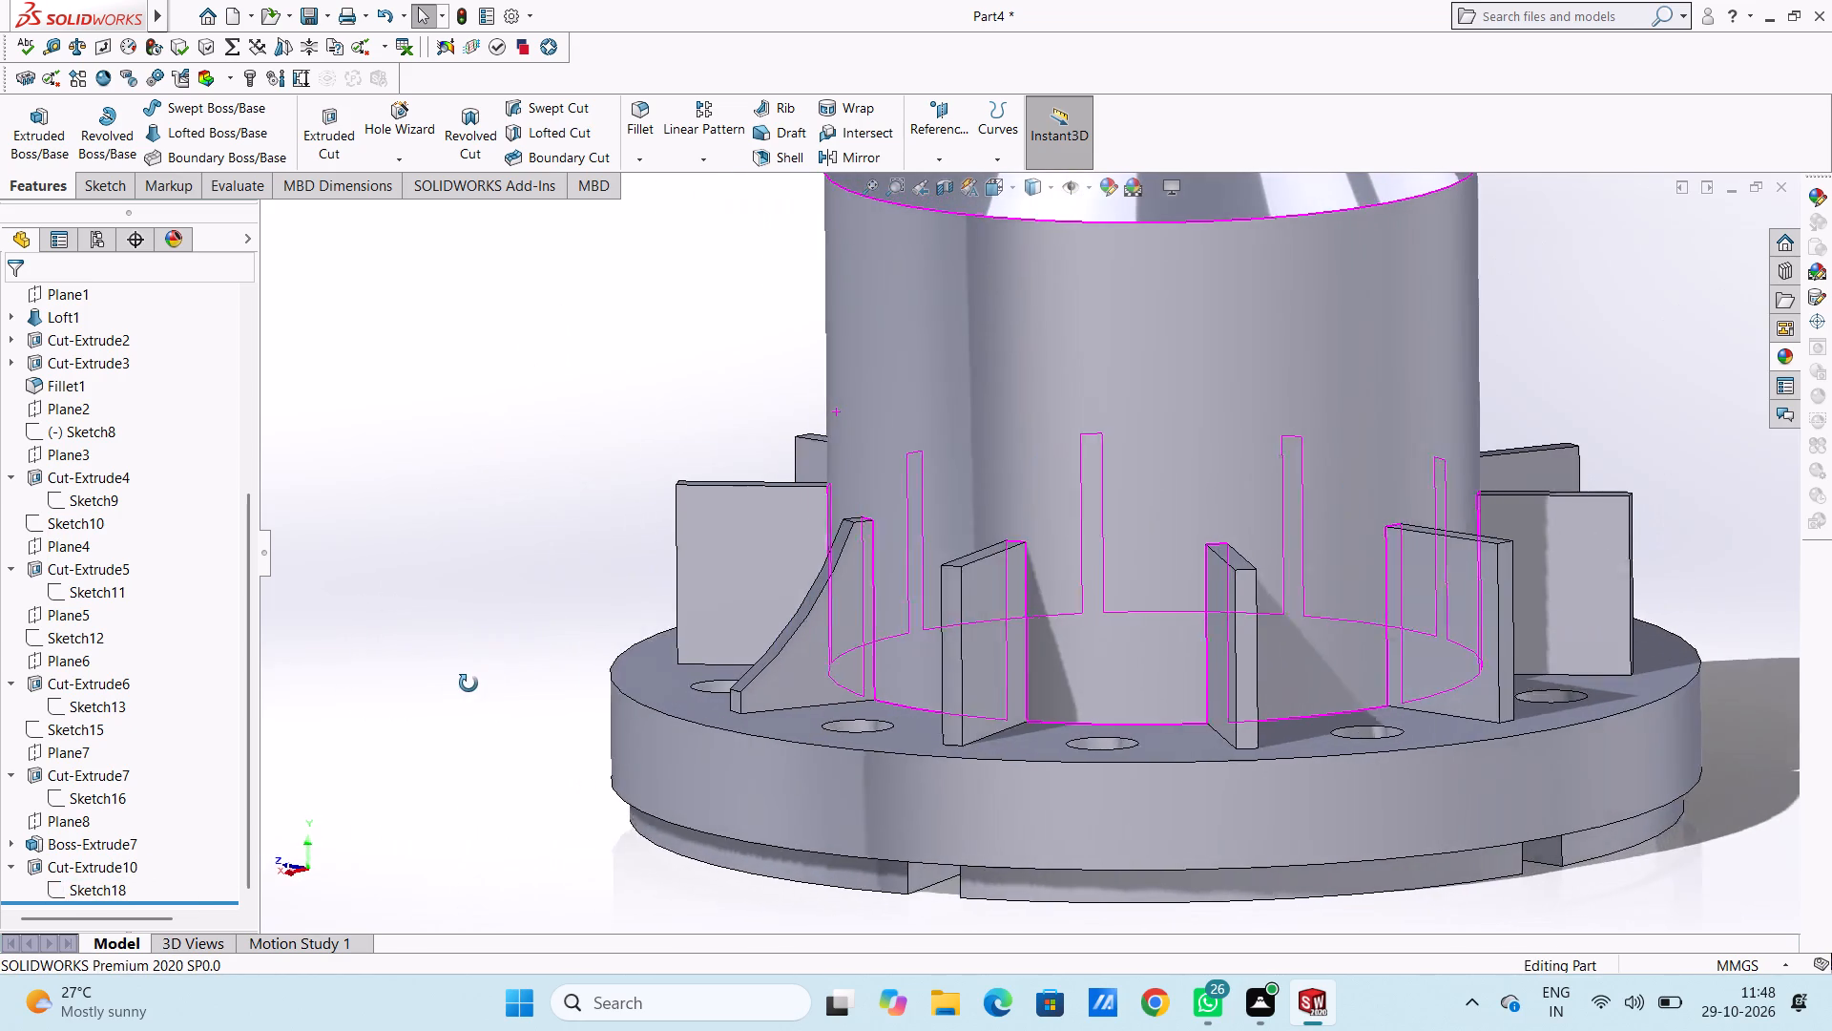
middle_drag(468, 684, 535, 745)
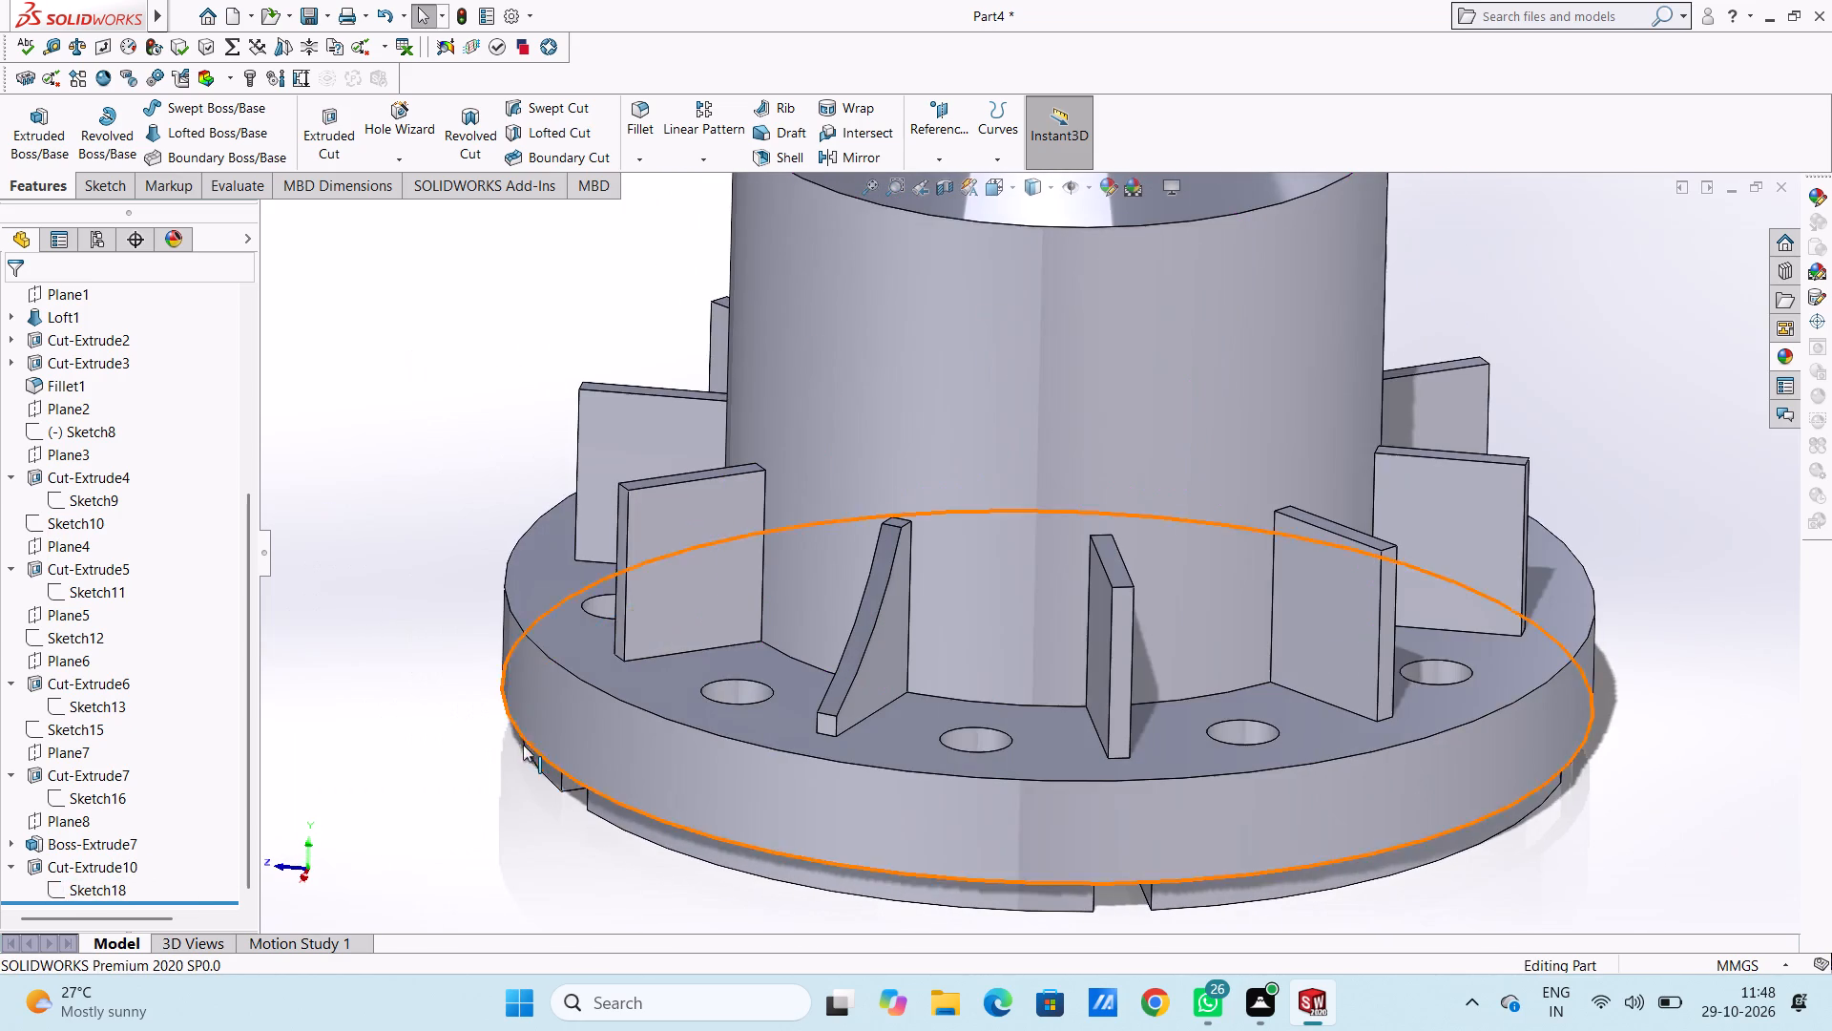
middle_click(496, 728)
middle_drag(468, 715, 424, 687)
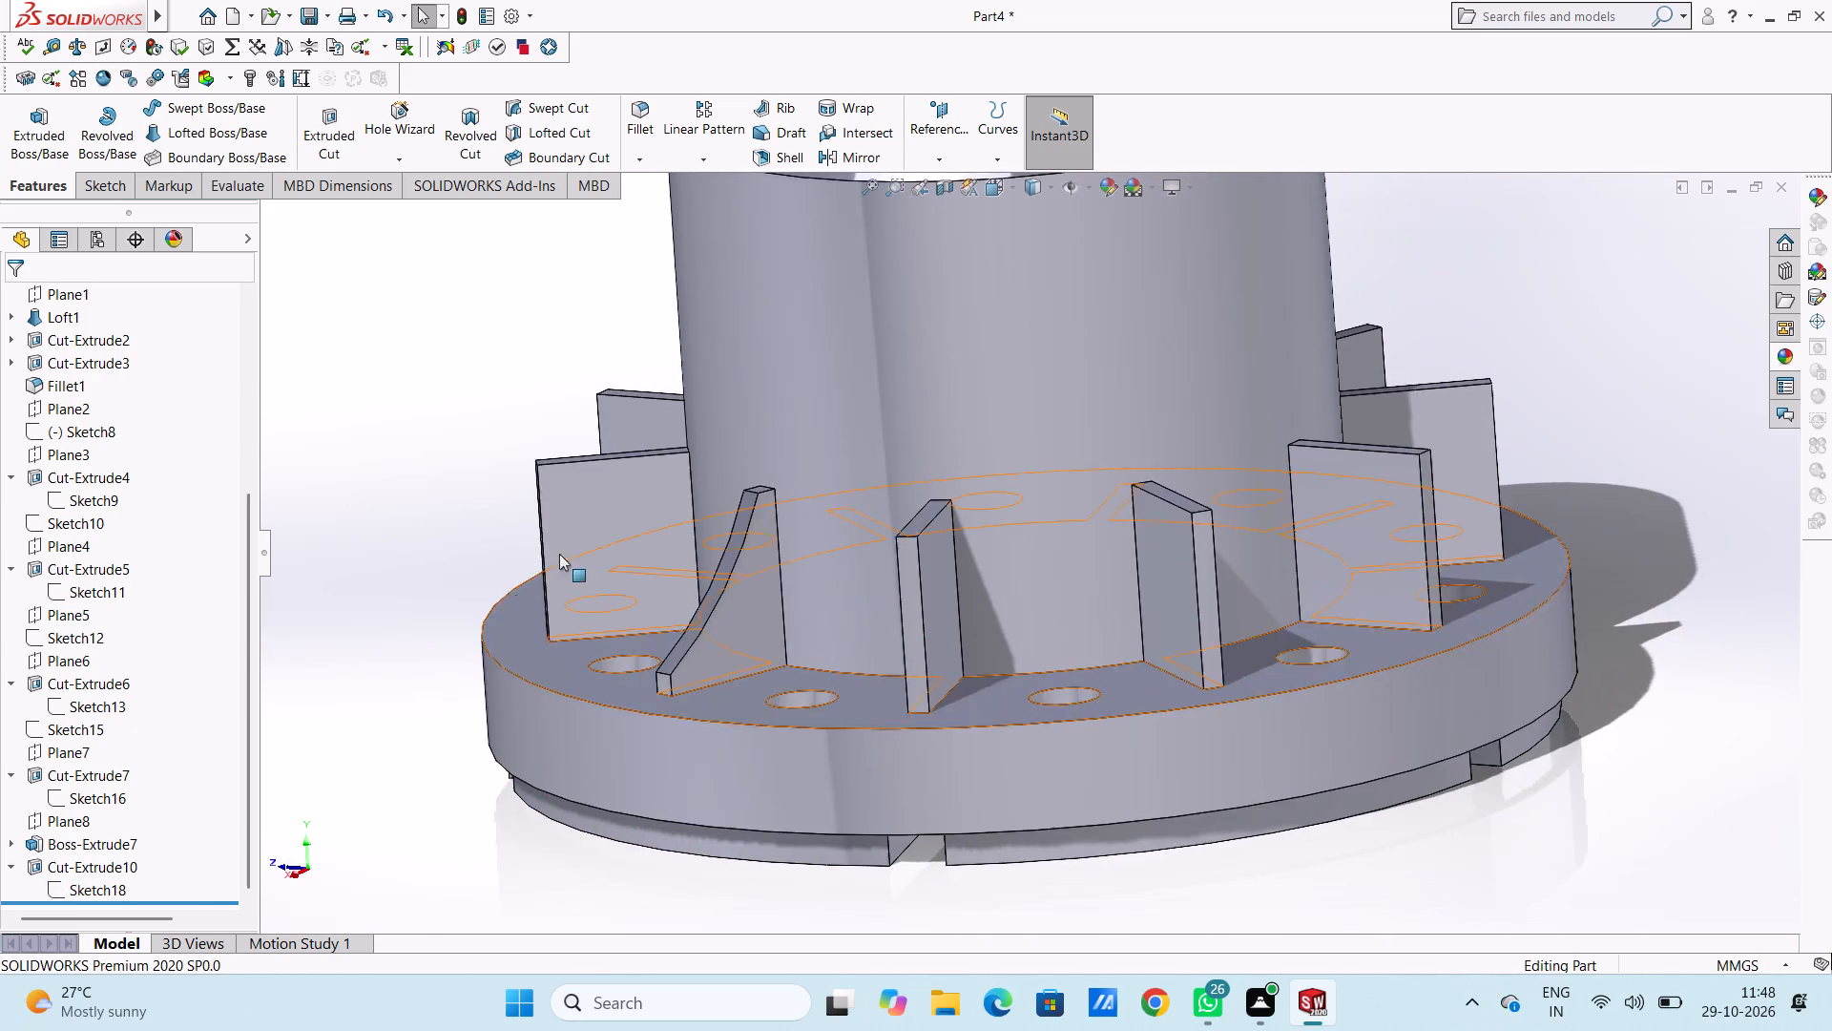
scroll(583, 531, down, 4)
click(701, 519)
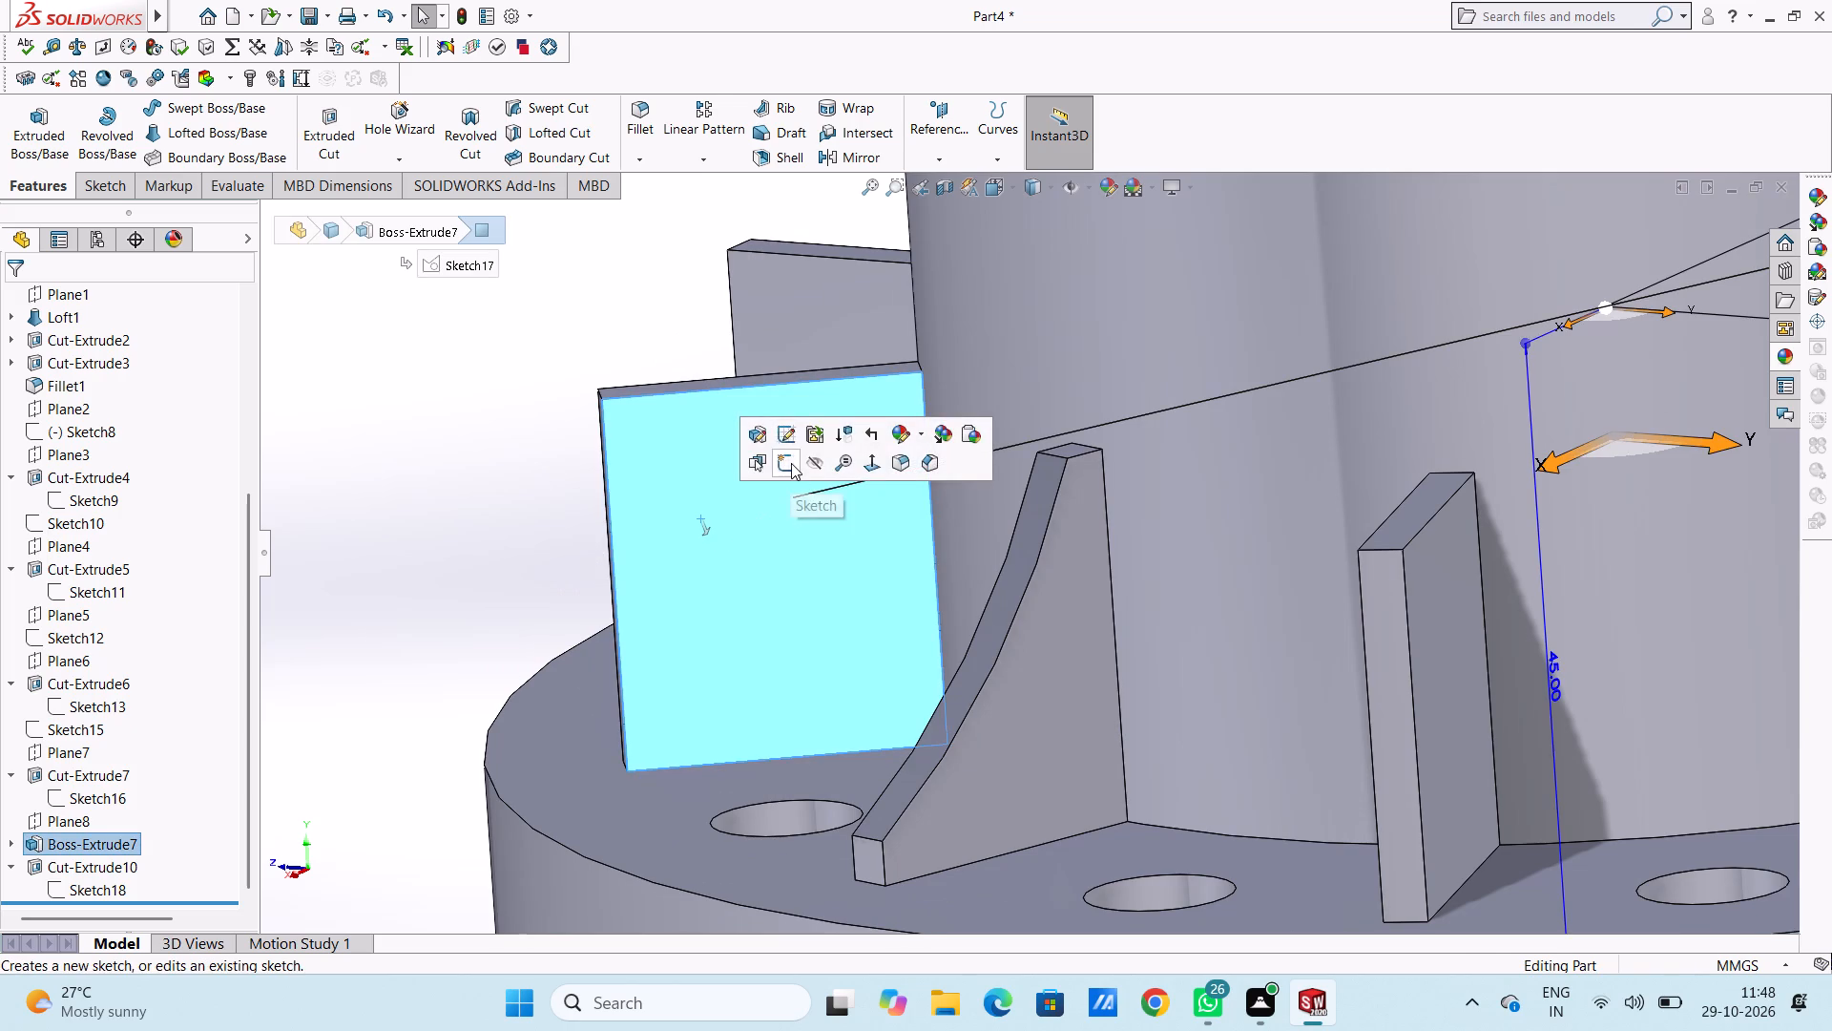
click(791, 463)
click(497, 523)
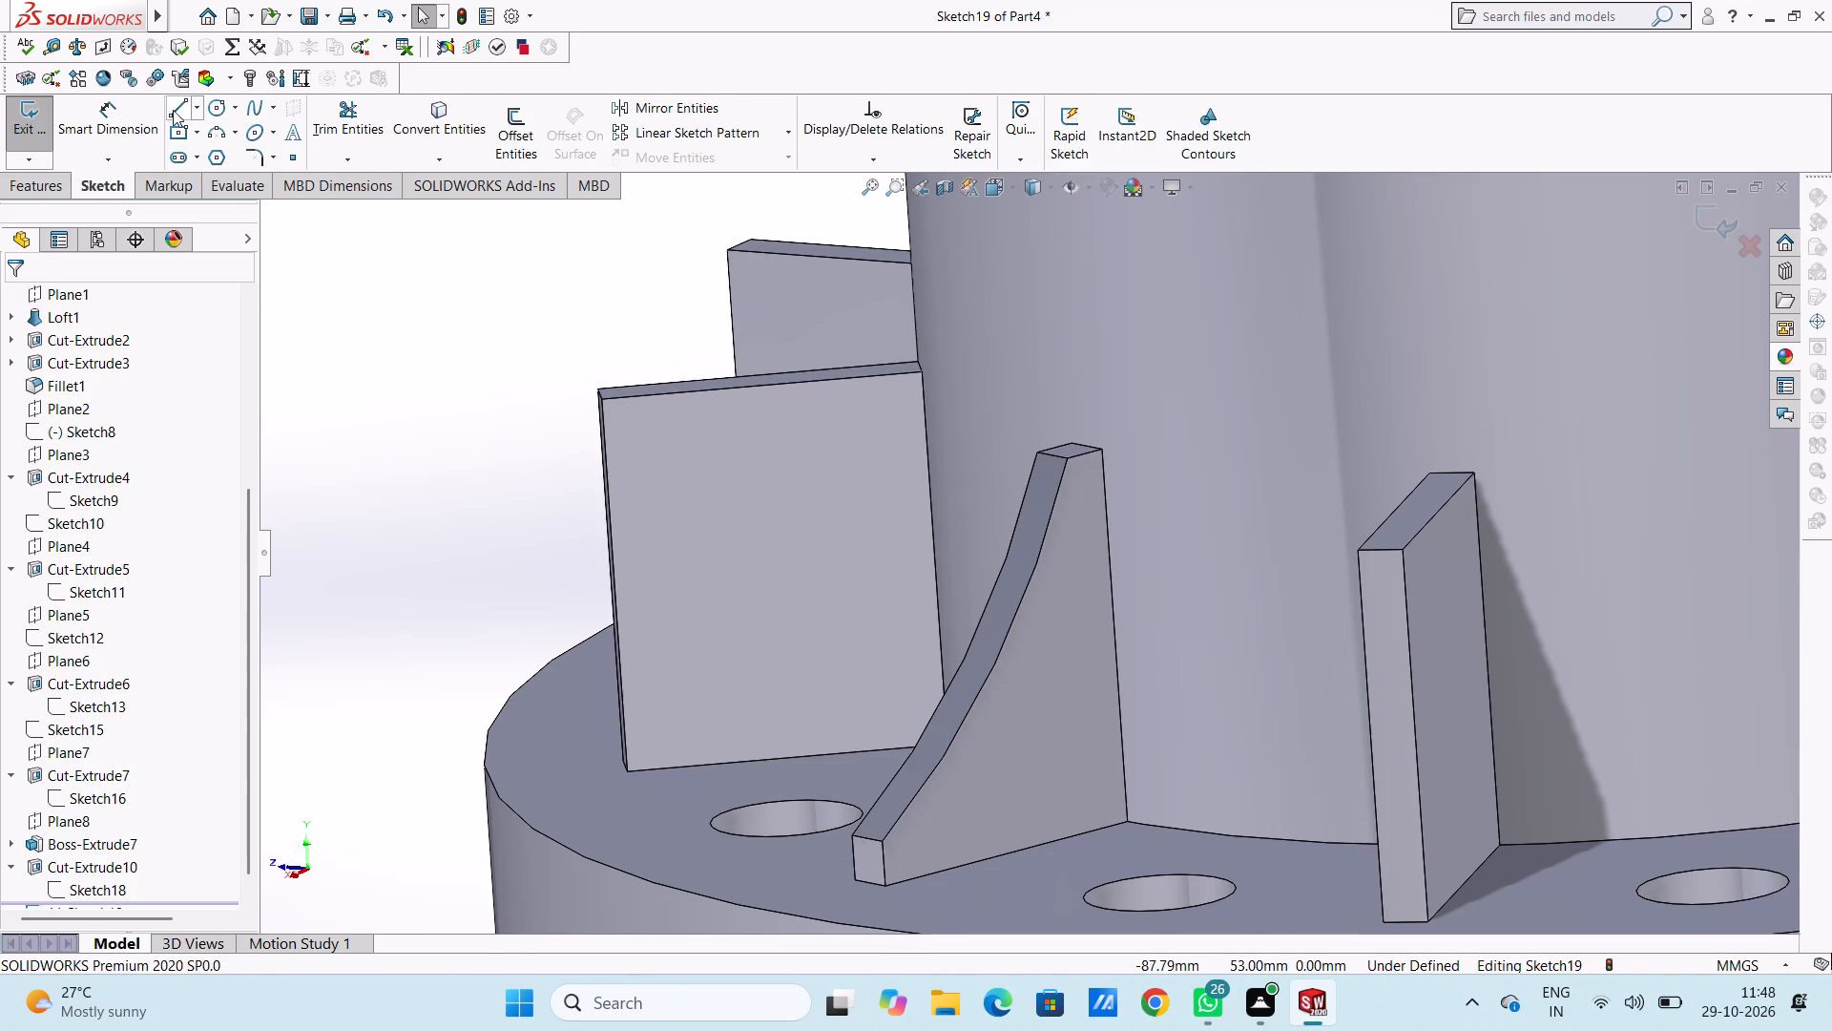
click(177, 114)
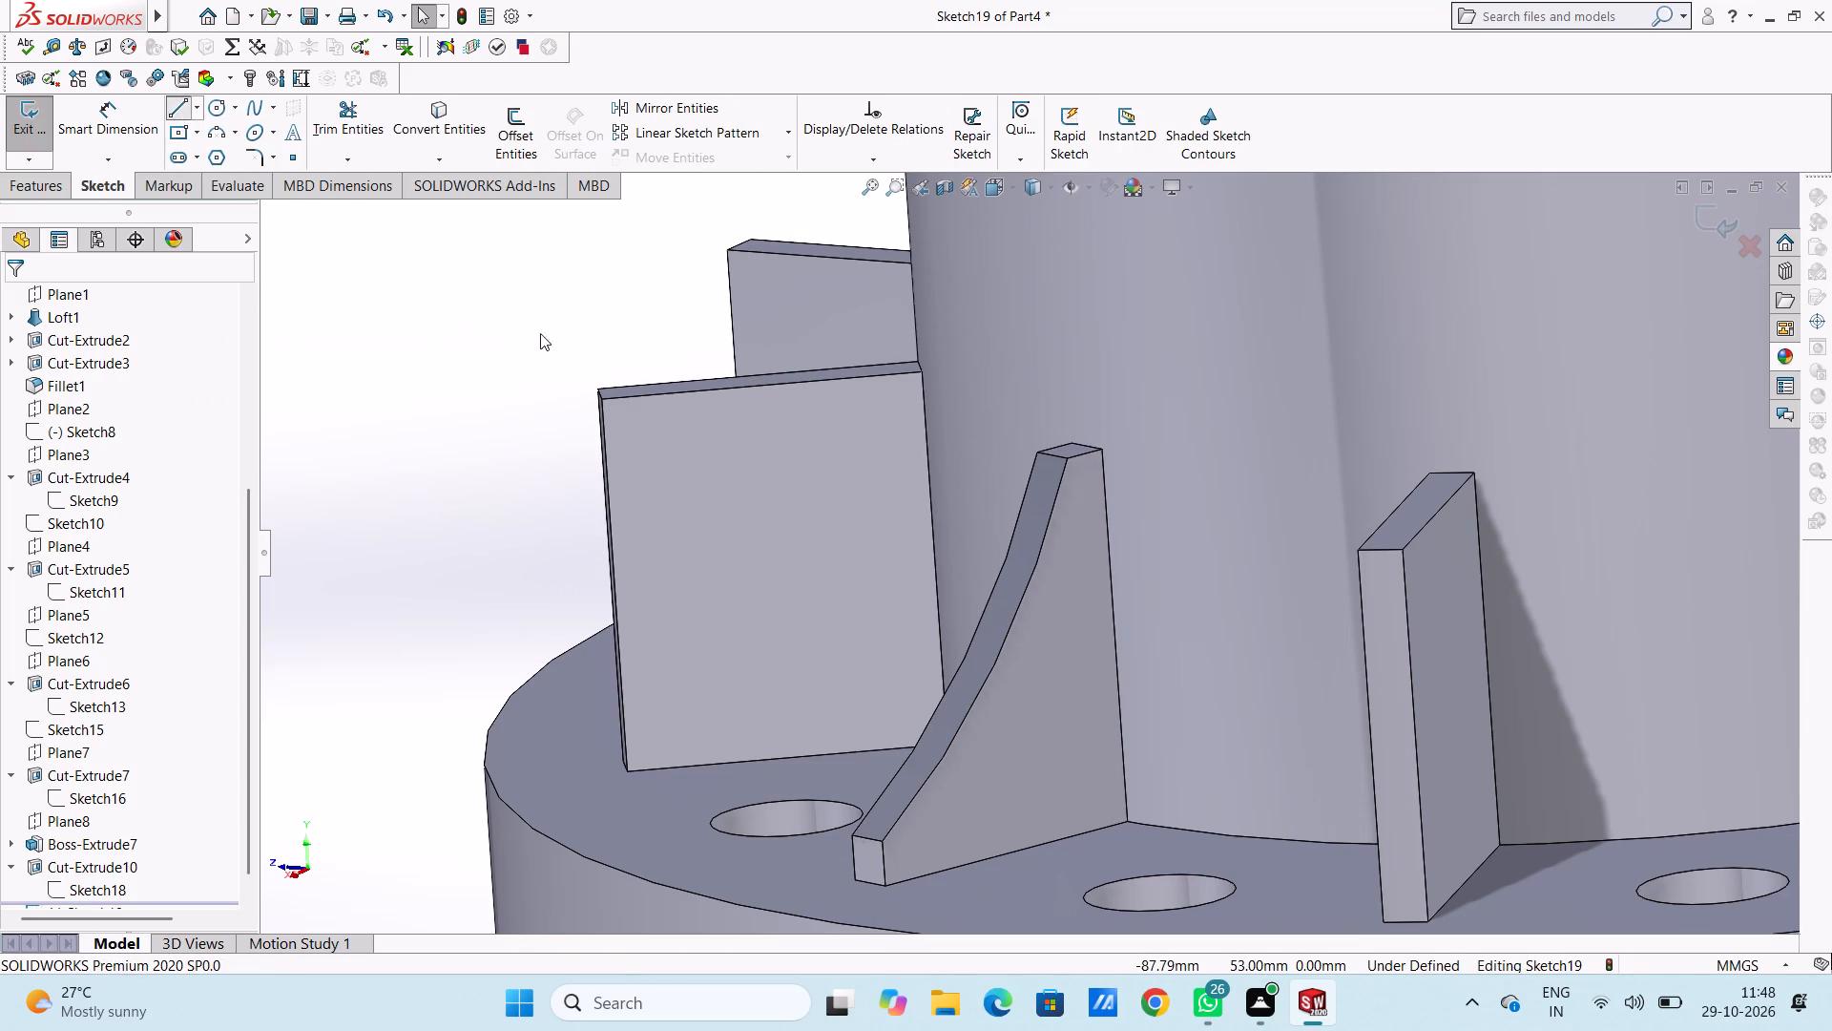
click(920, 373)
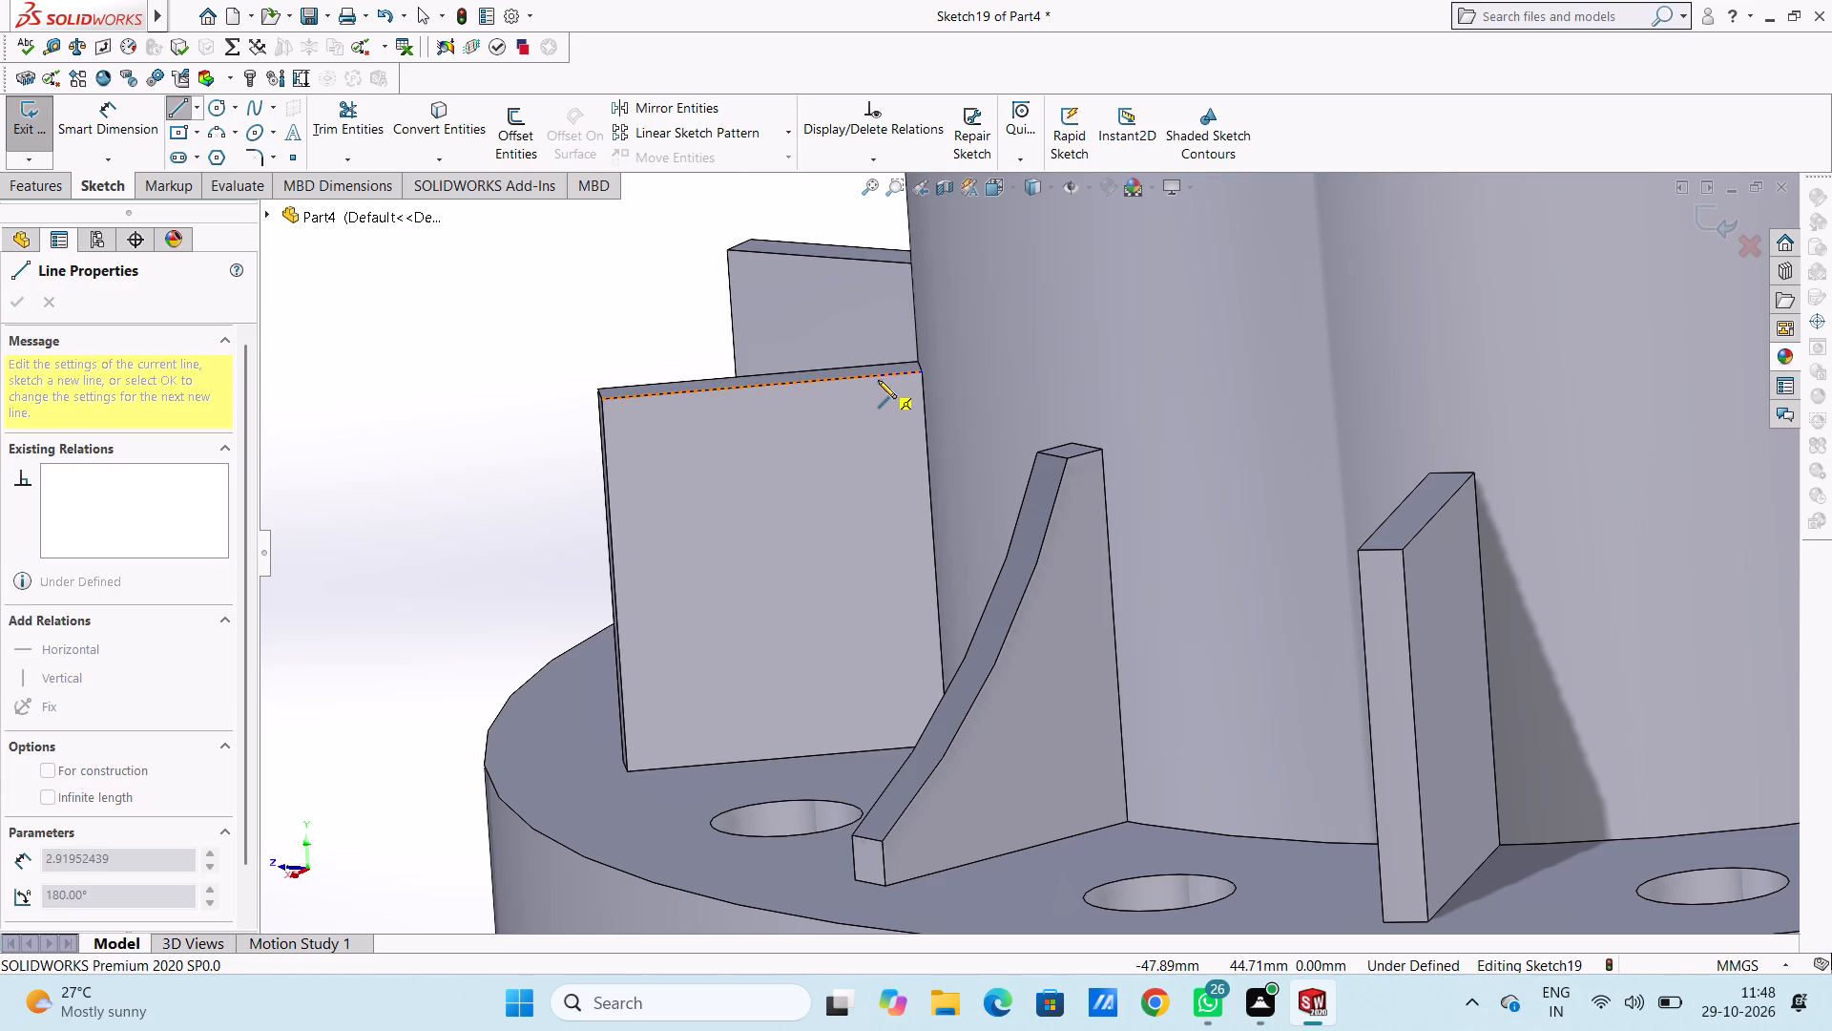
key(3)
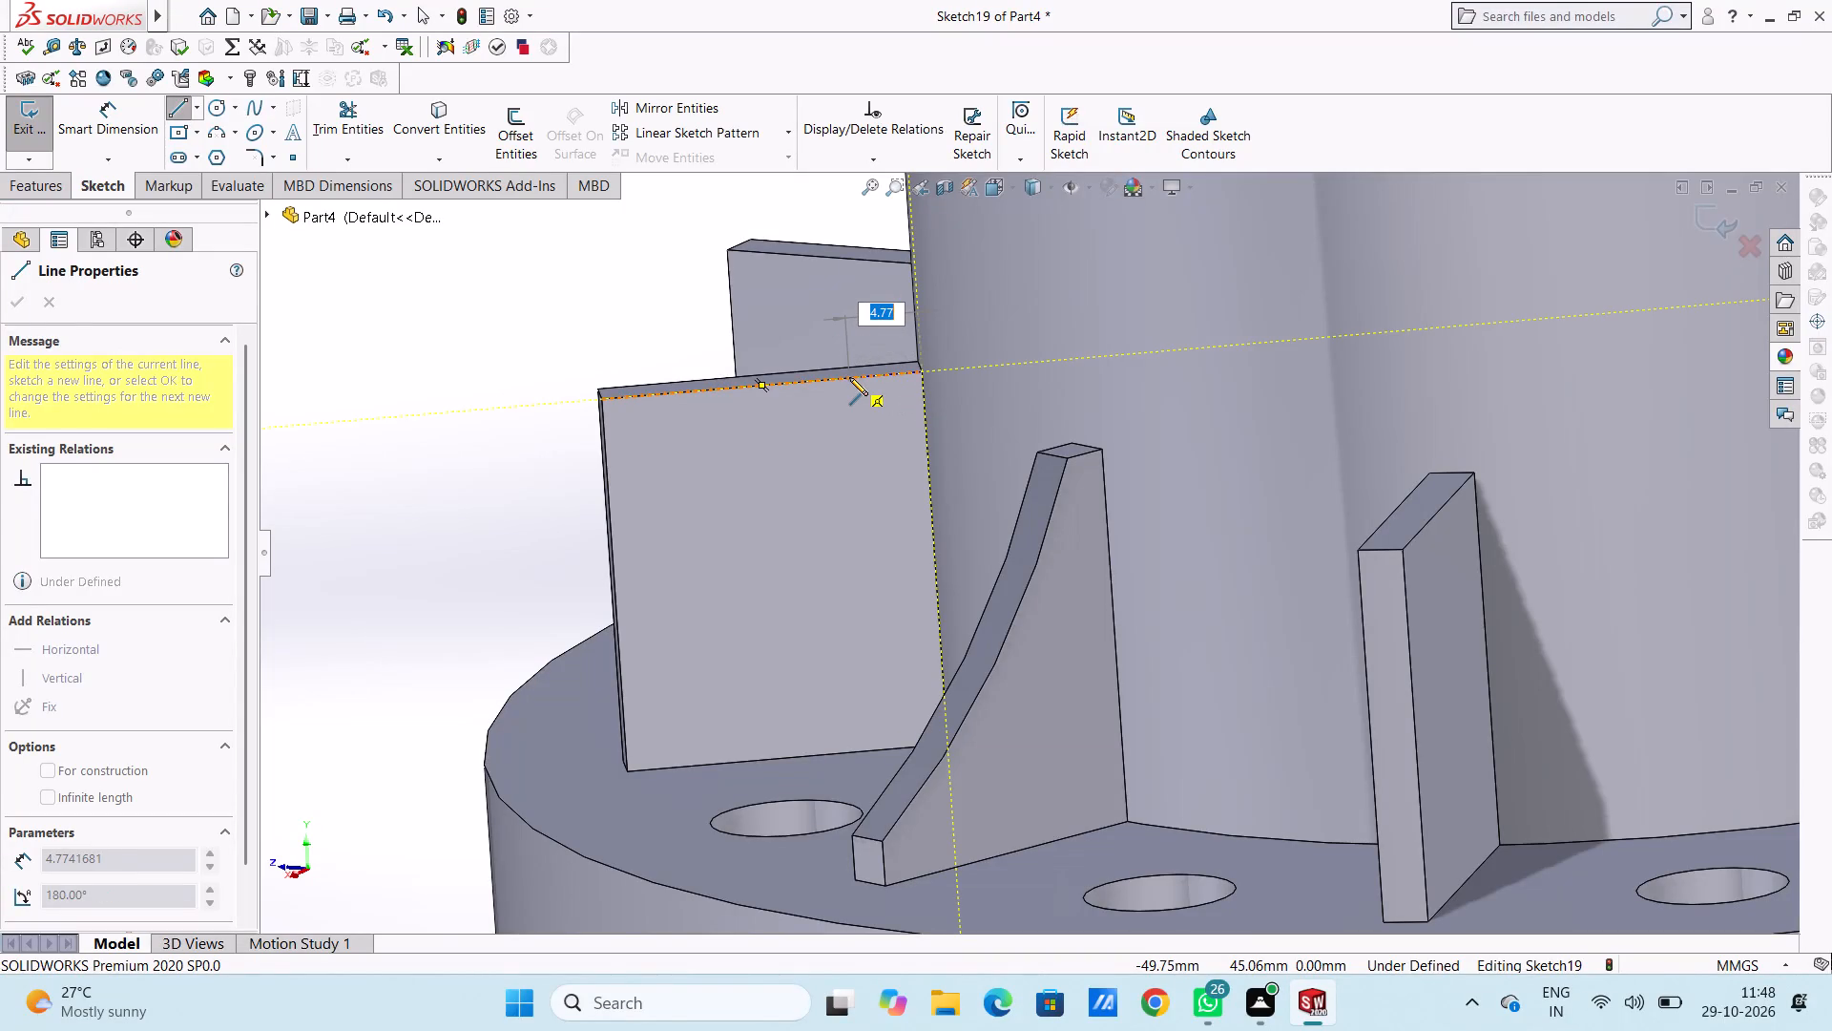
key(3)
key(Return)
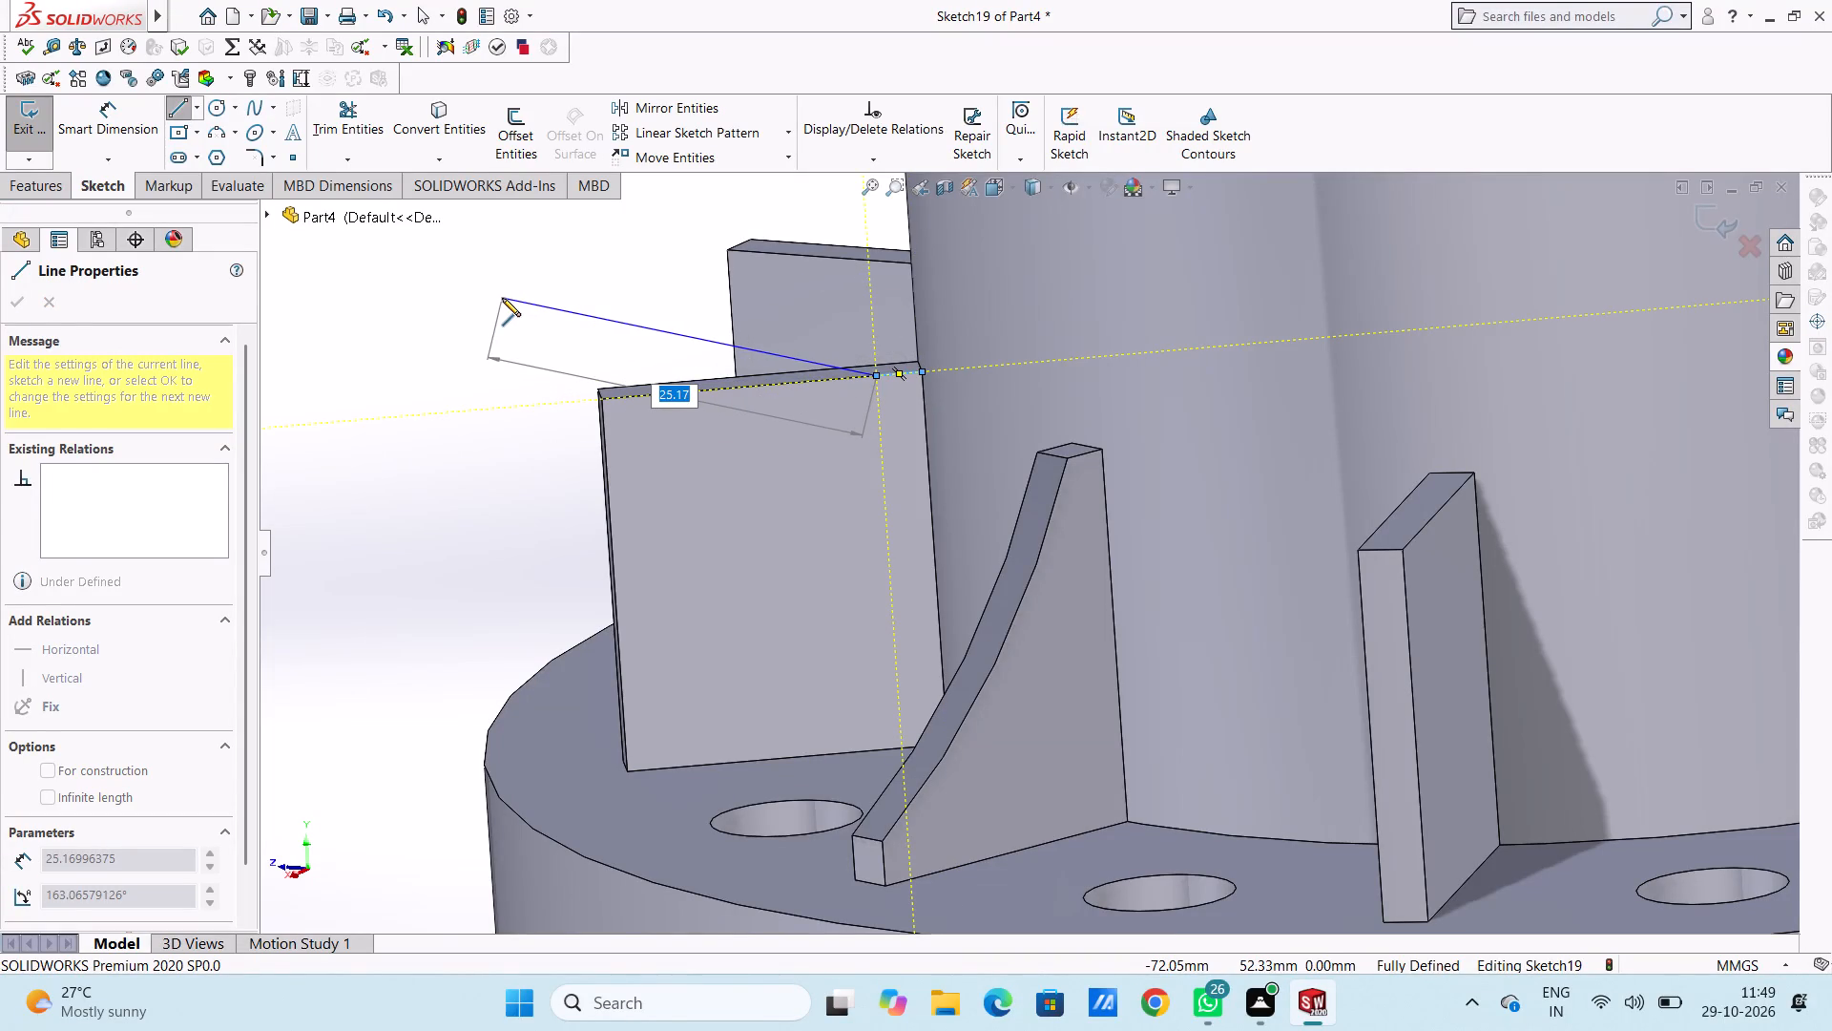
right_click(502, 298)
click(511, 316)
click(463, 327)
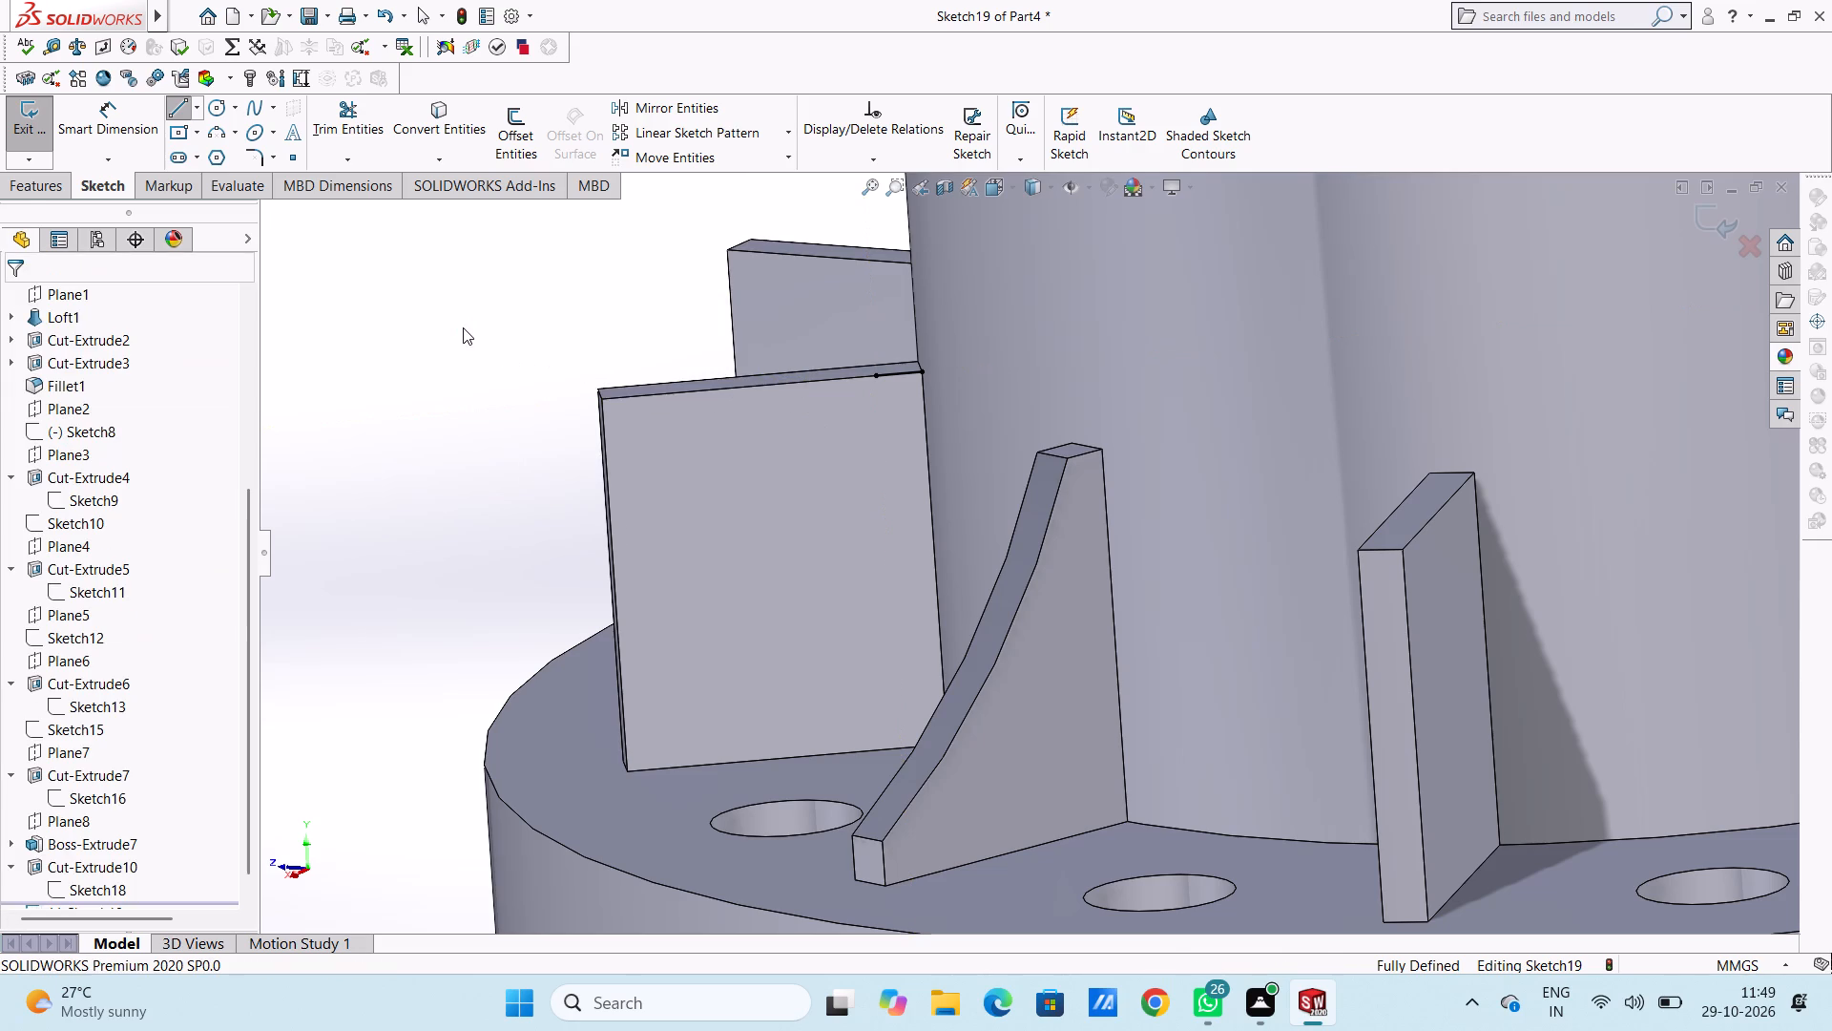
Draw a 3 mm vertical line up the rib's outer edge from its bottom outer corner.
click(177, 107)
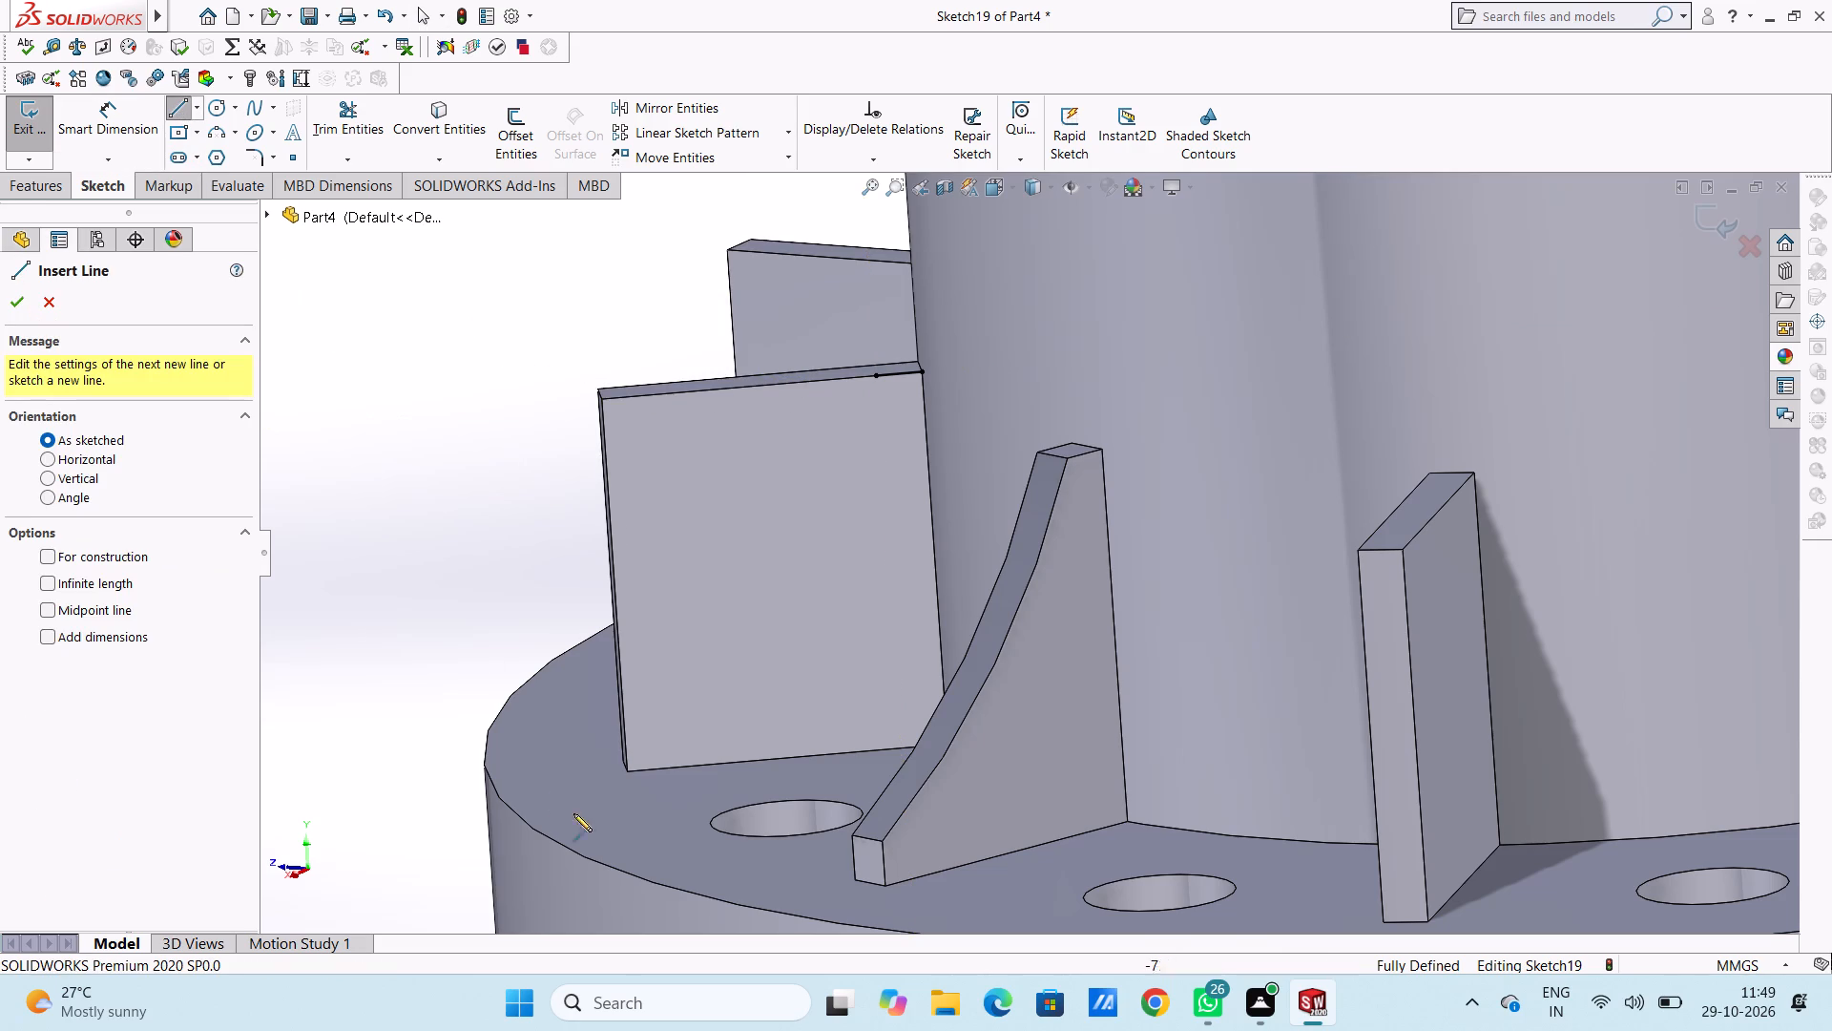
click(628, 769)
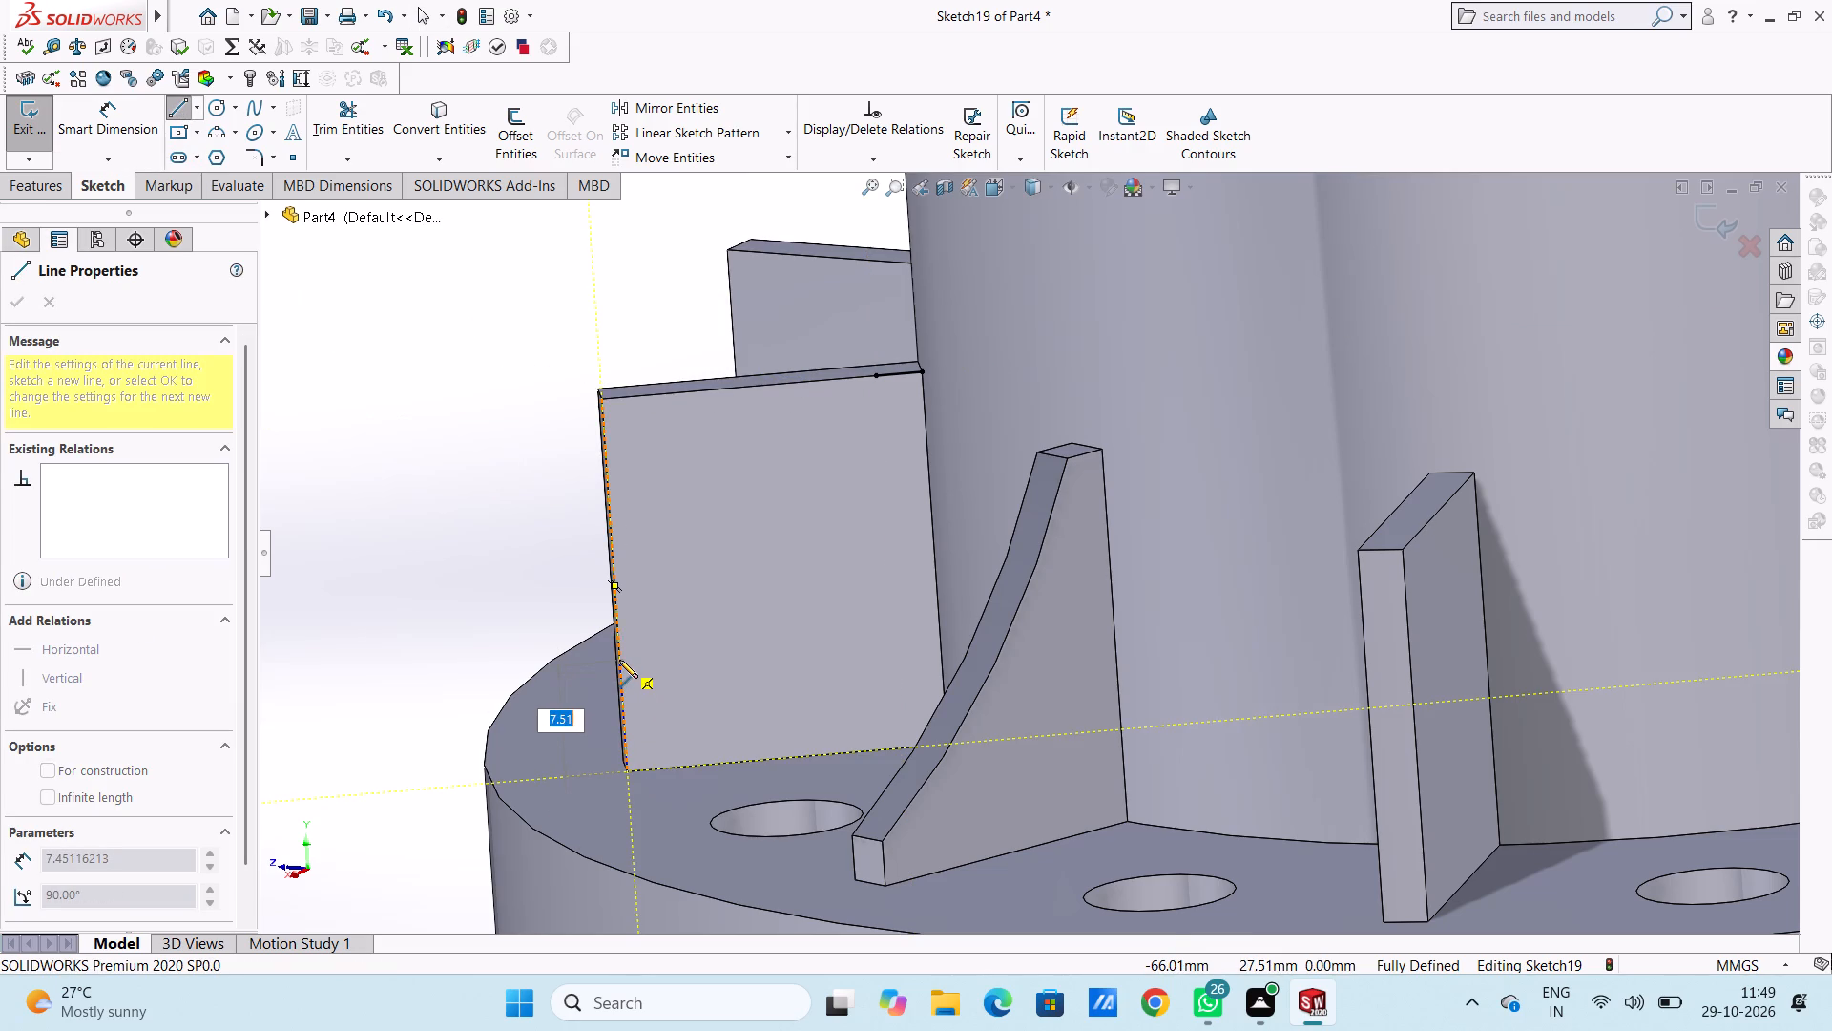
key(3)
key(Return)
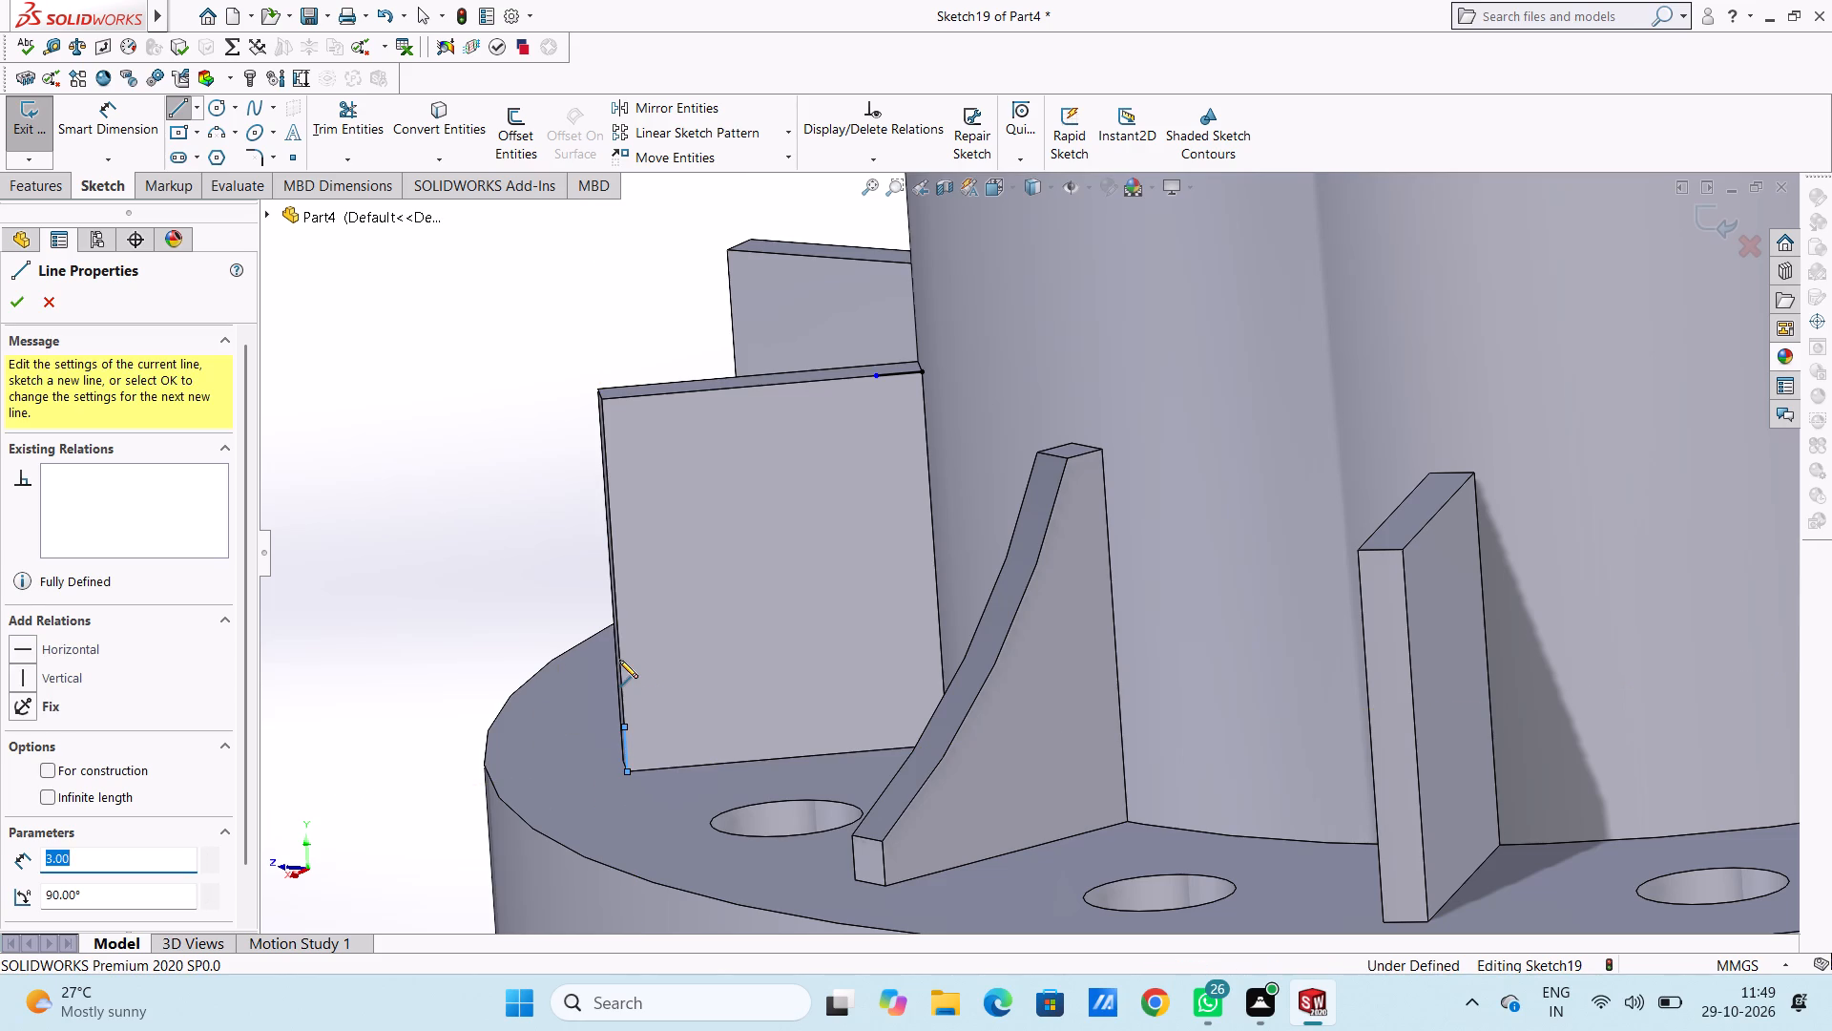
right_click(396, 429)
click(406, 444)
click(377, 398)
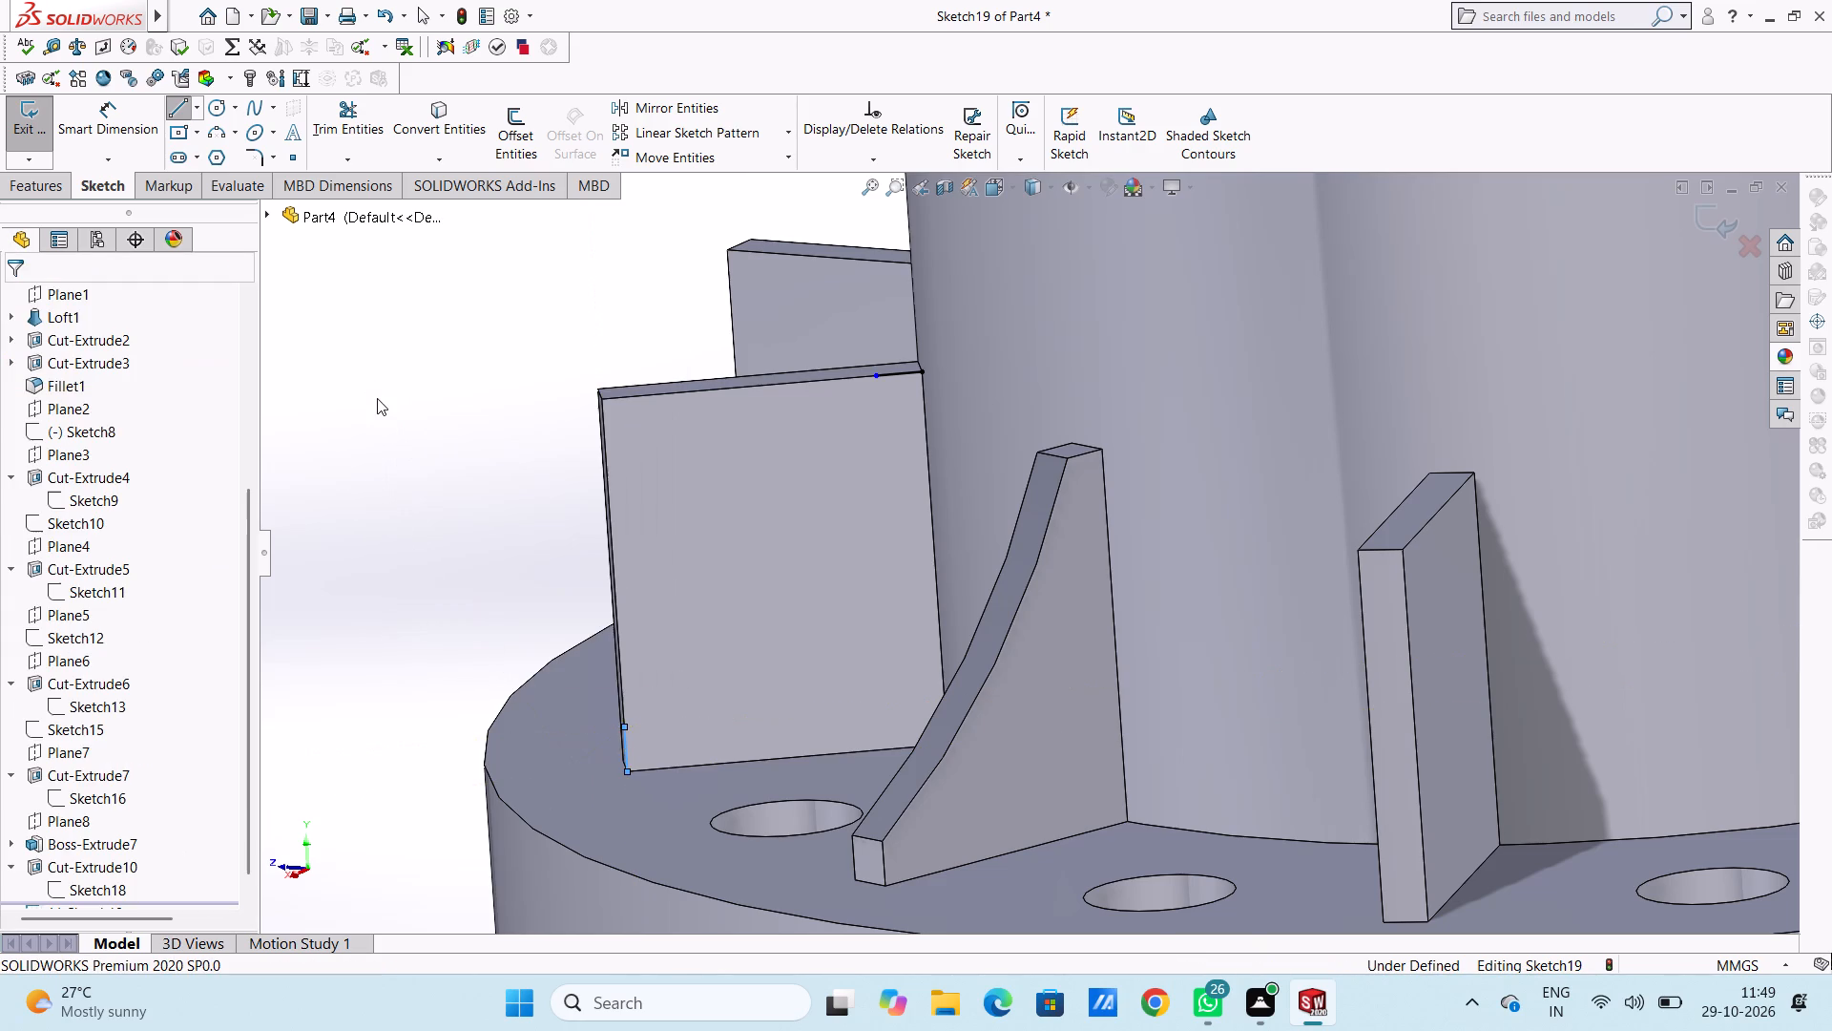
Draw a concave three-point arc of radius 50 mm between the free ends of the two 3 mm lines on the rib face.
click(217, 133)
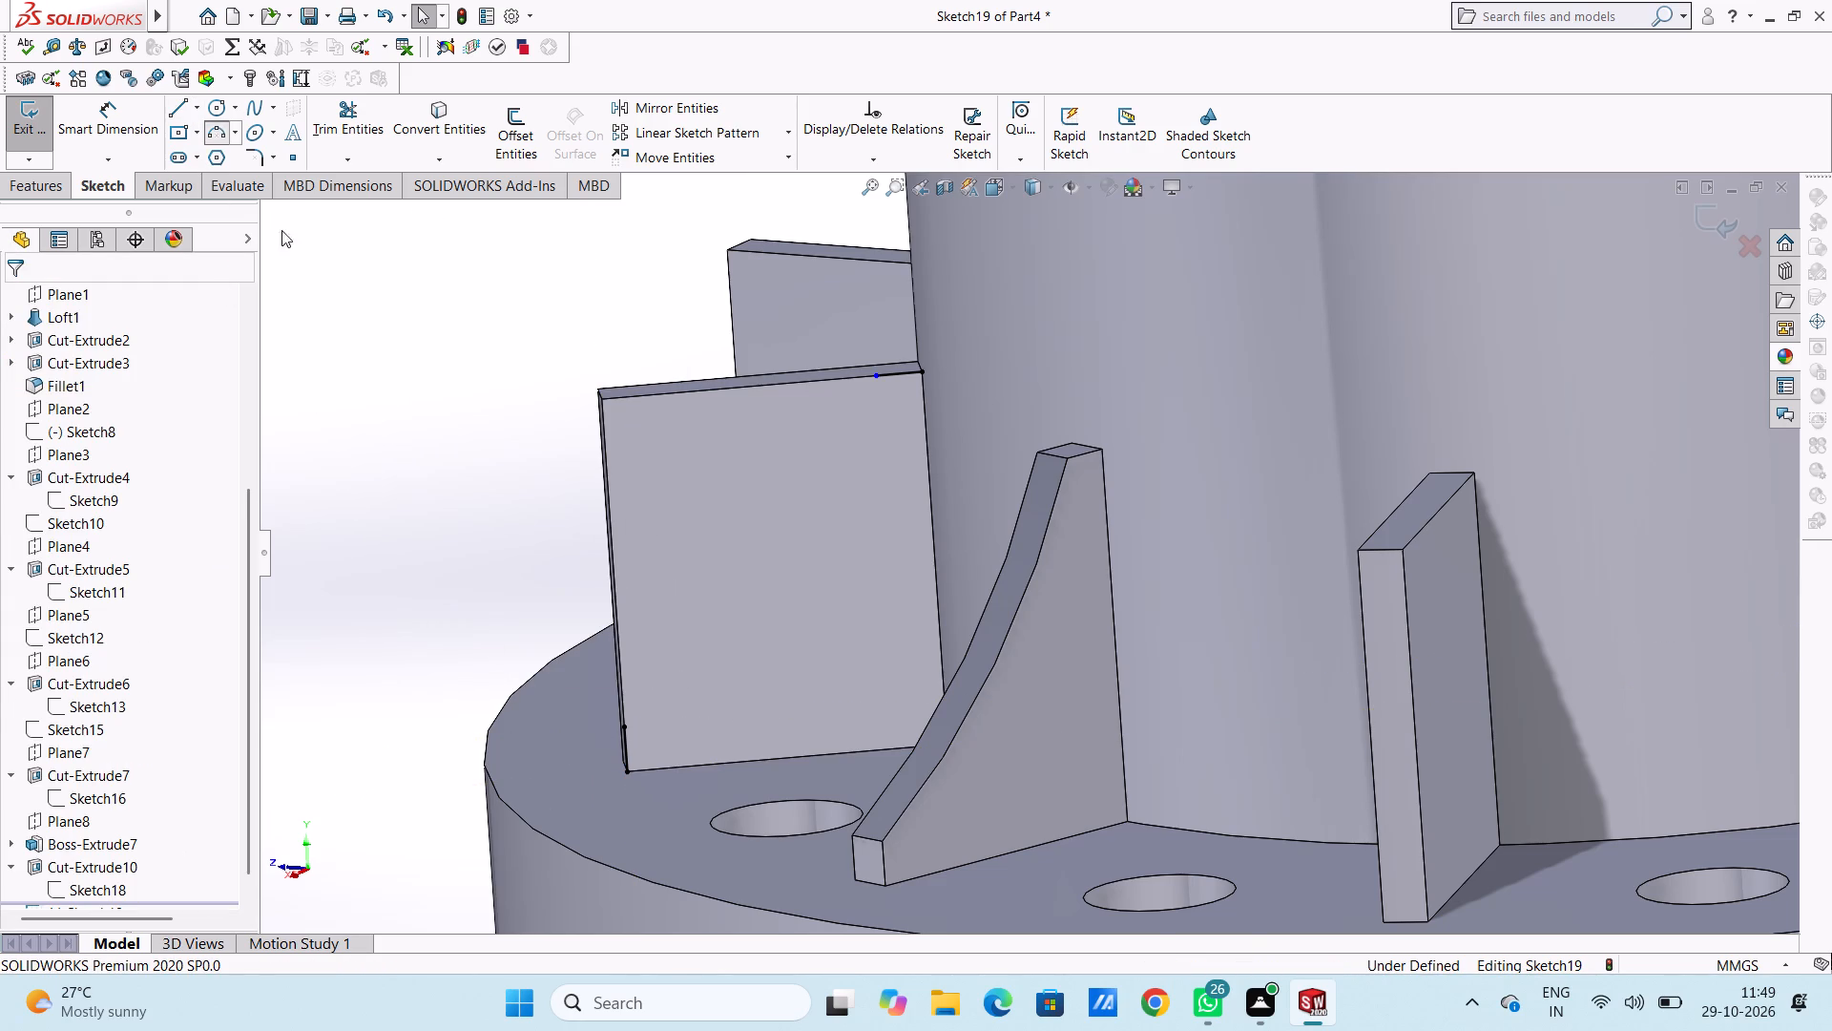
click(626, 729)
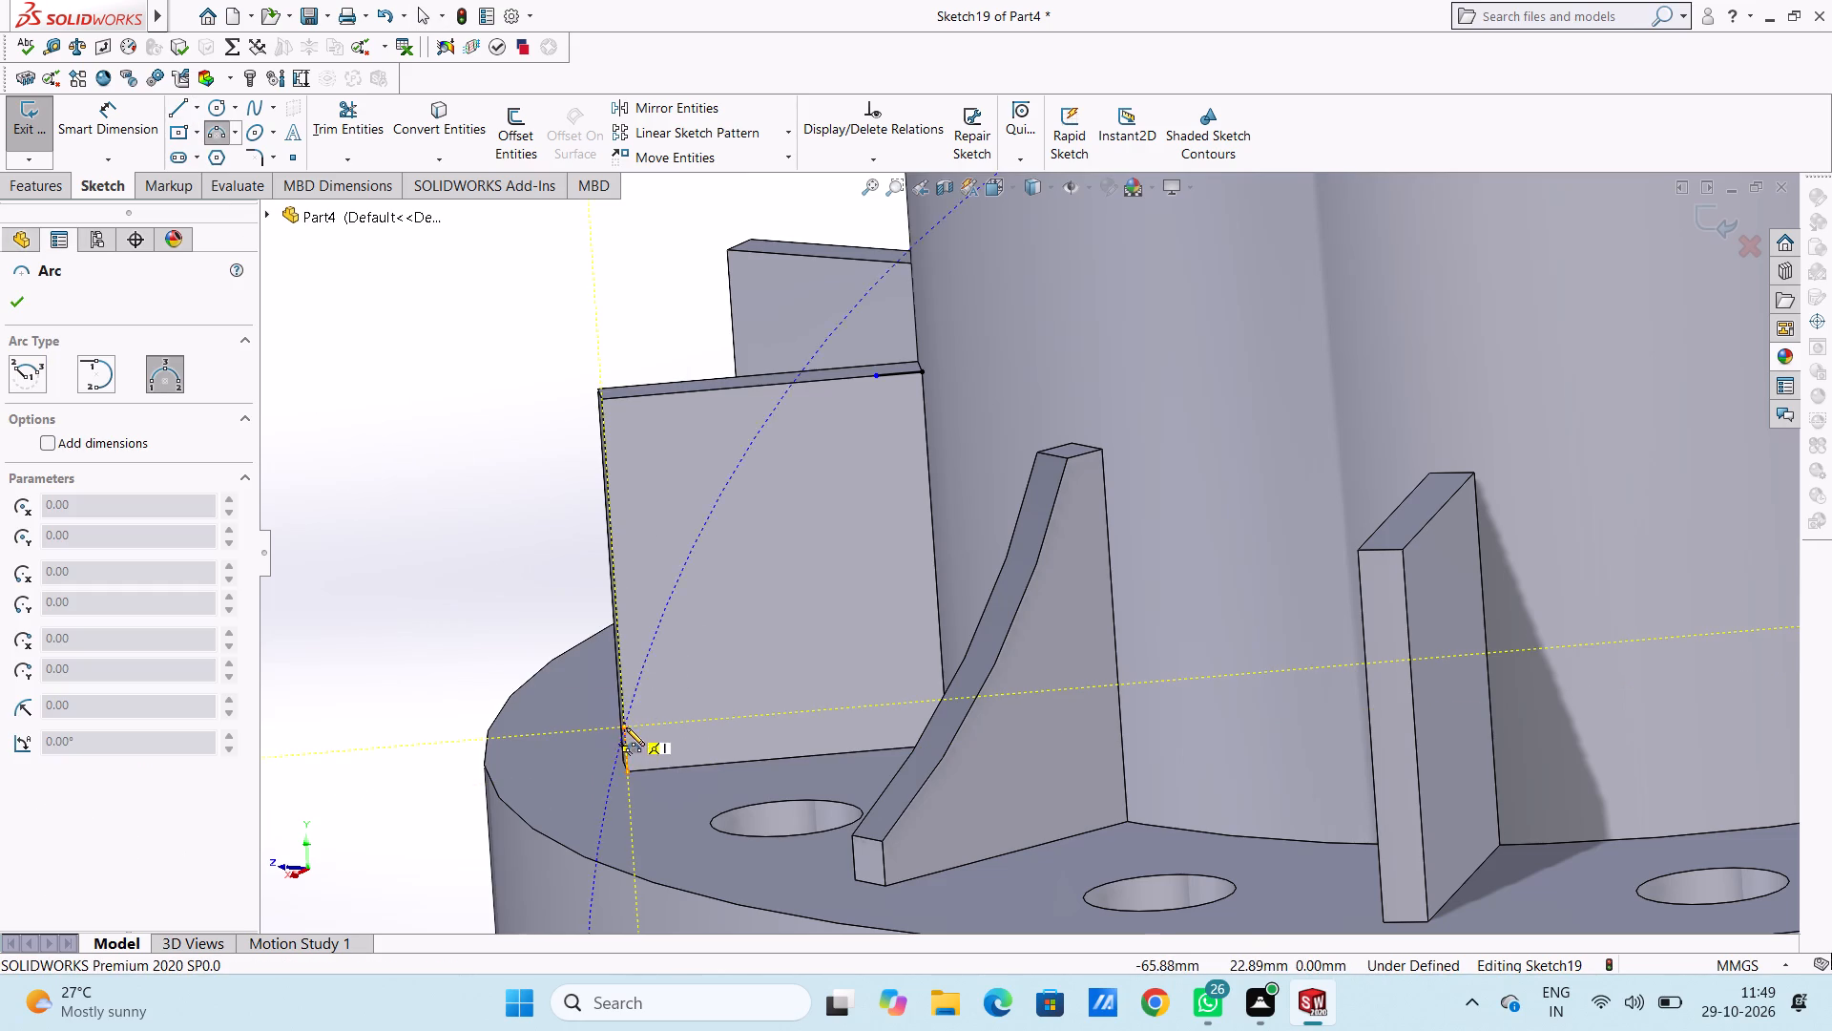
click(880, 376)
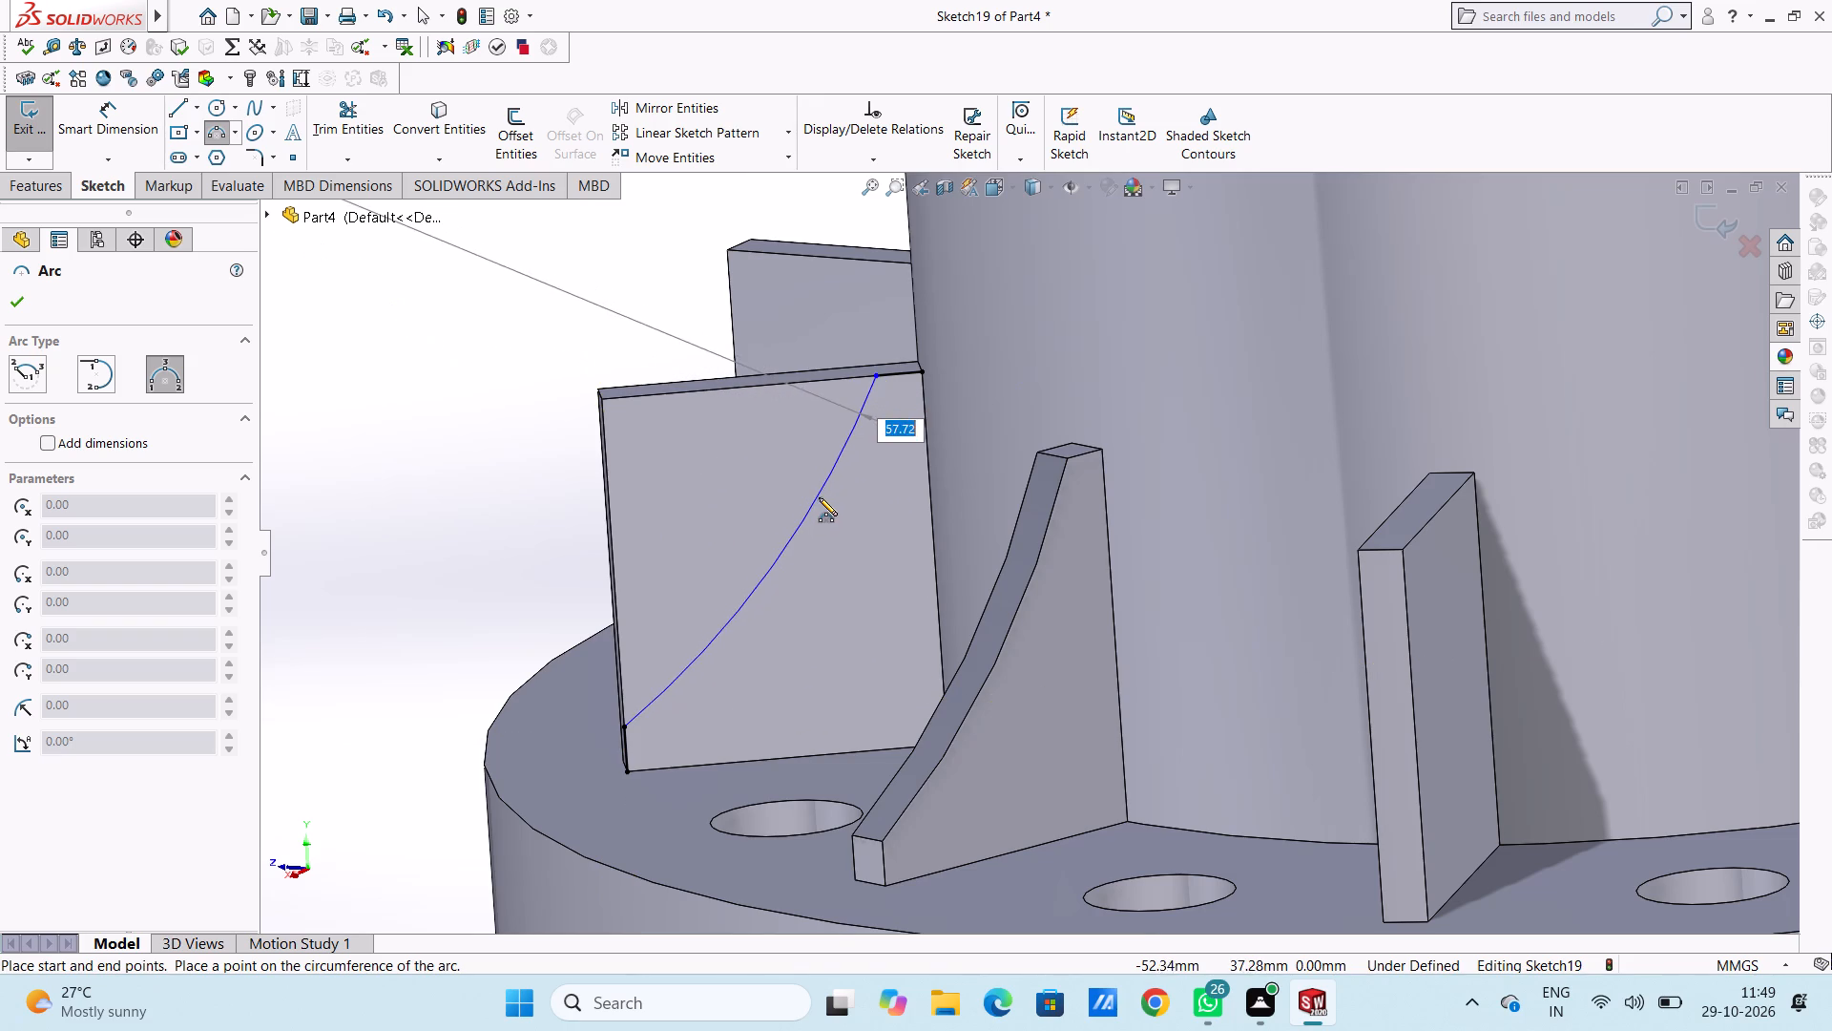
text(50)
key(Return)
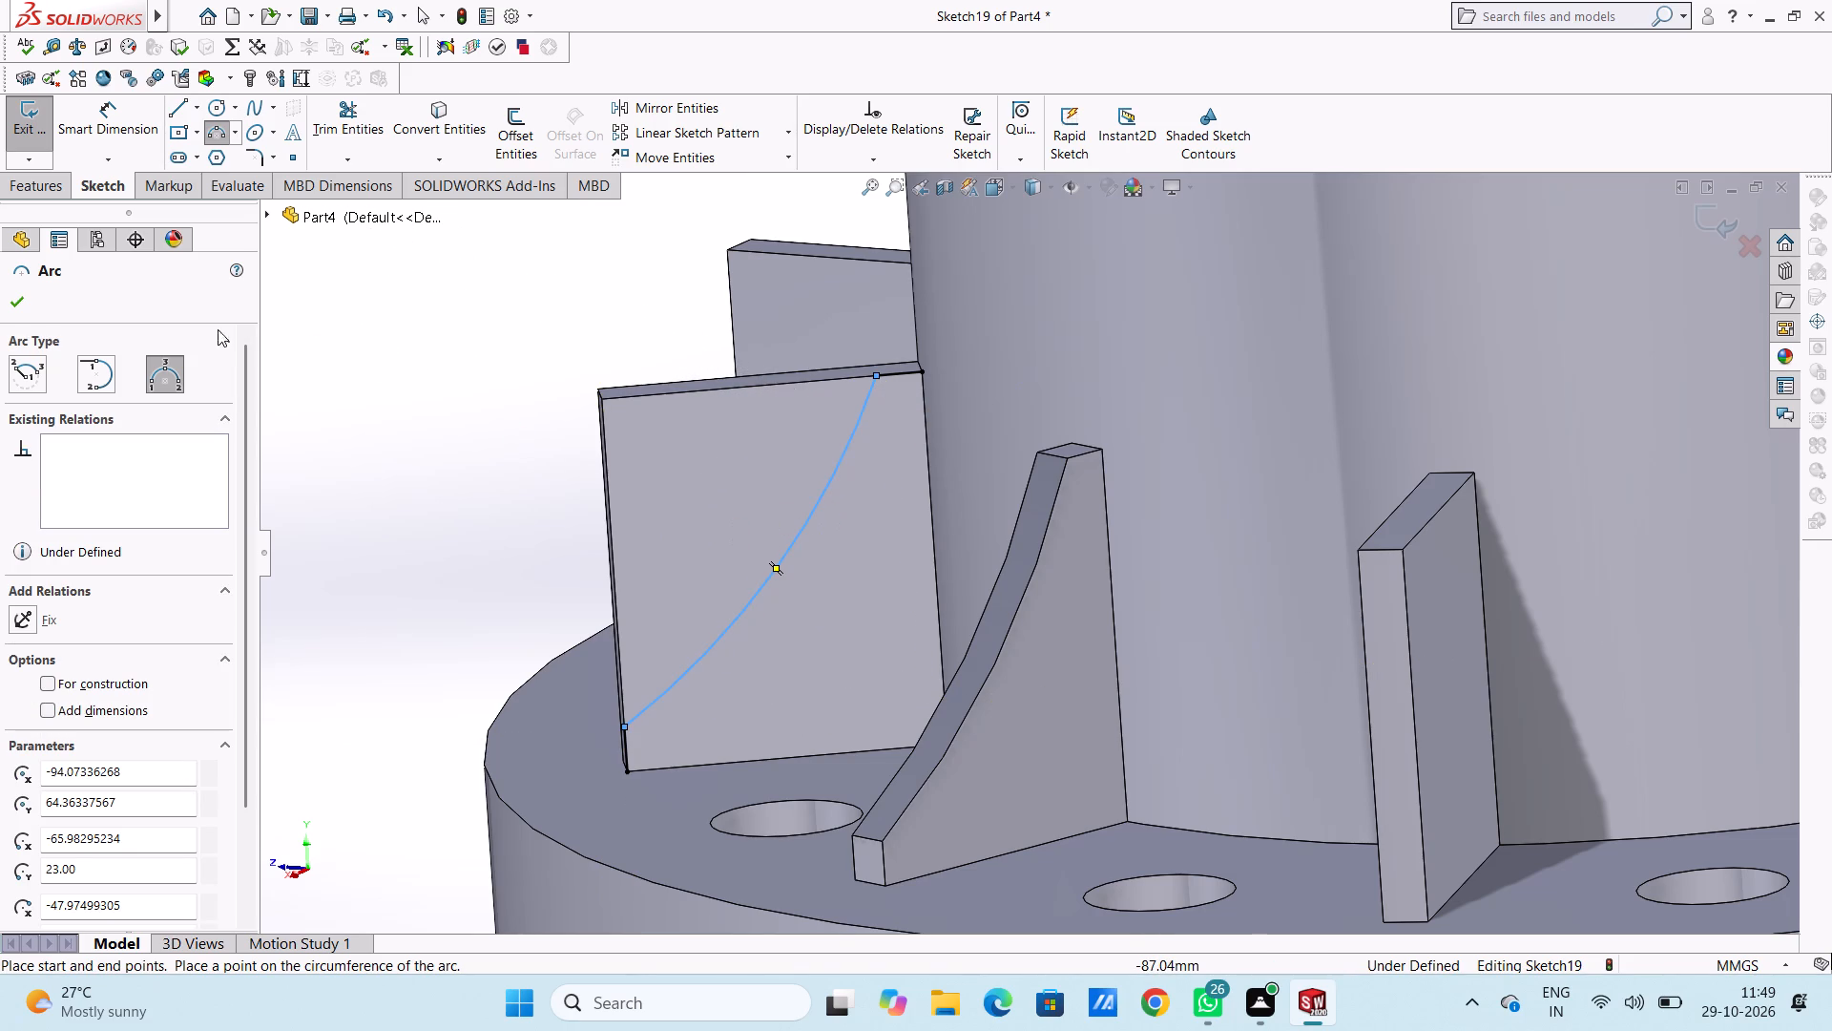
click(7, 306)
click(380, 410)
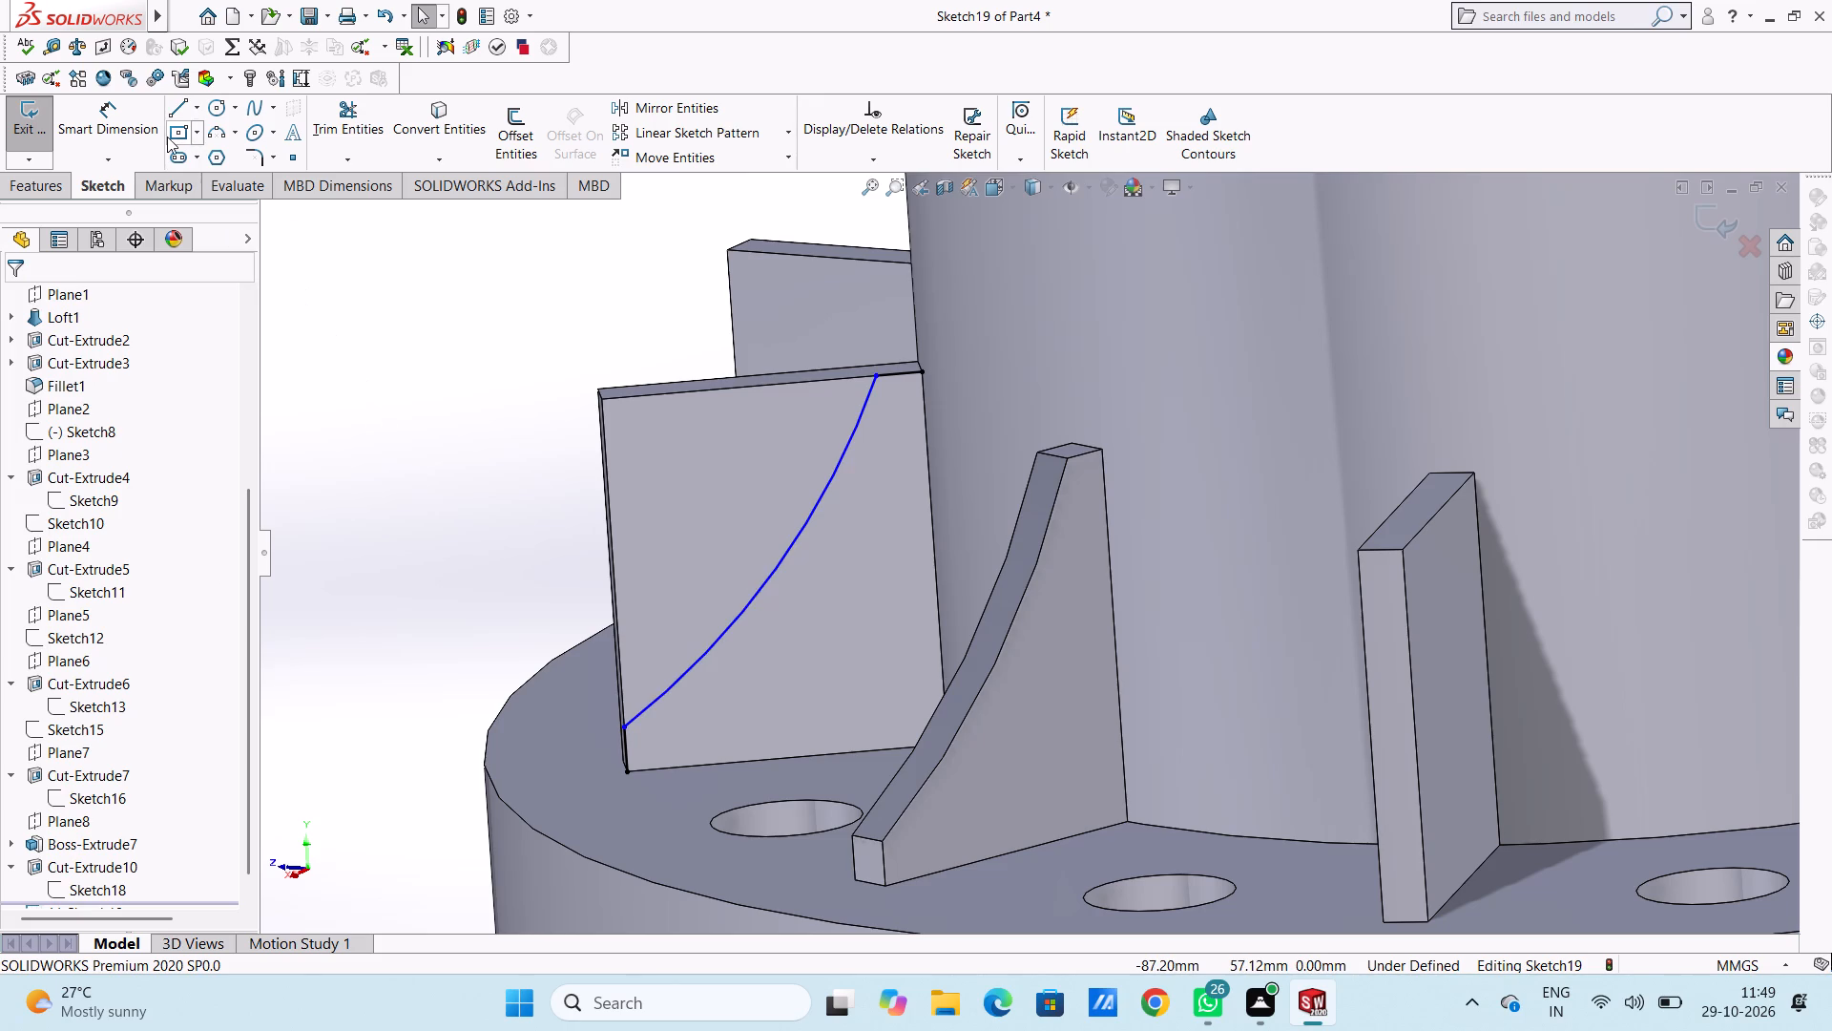
Add an R50 radius dimension to the arc.
click(151, 124)
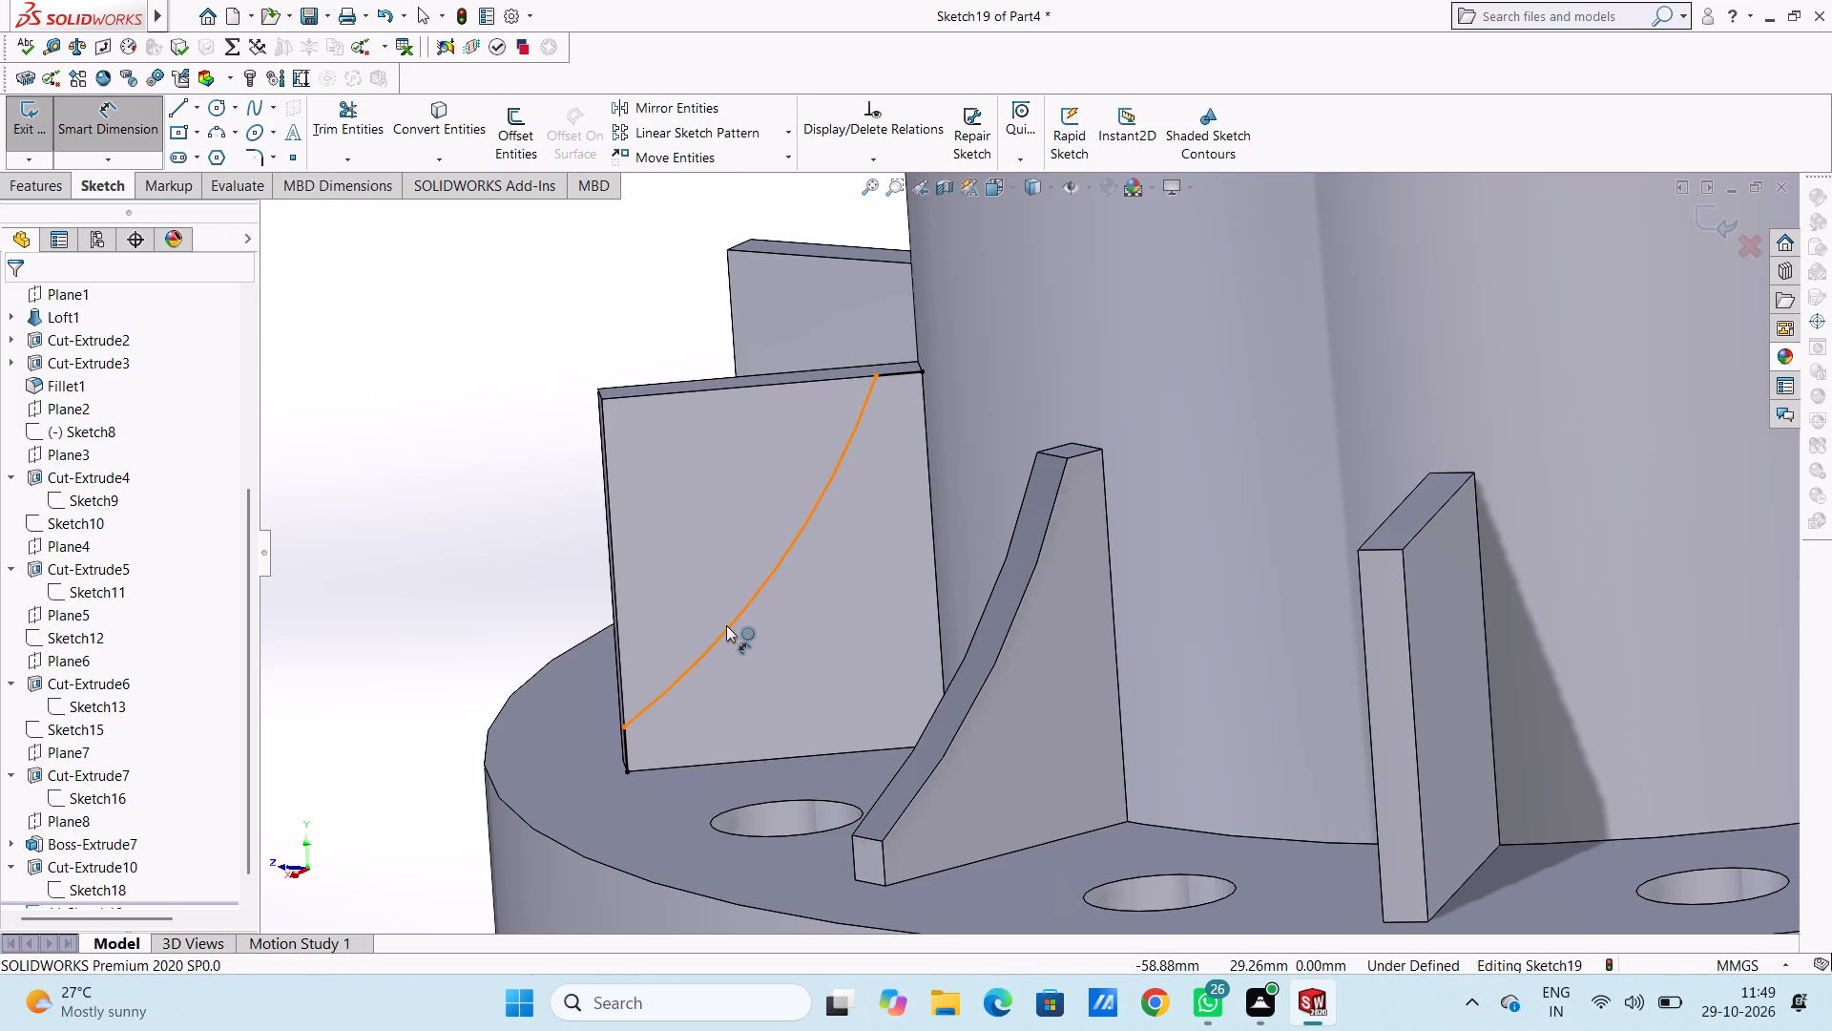
click(726, 625)
scroll(602, 476, up, 4)
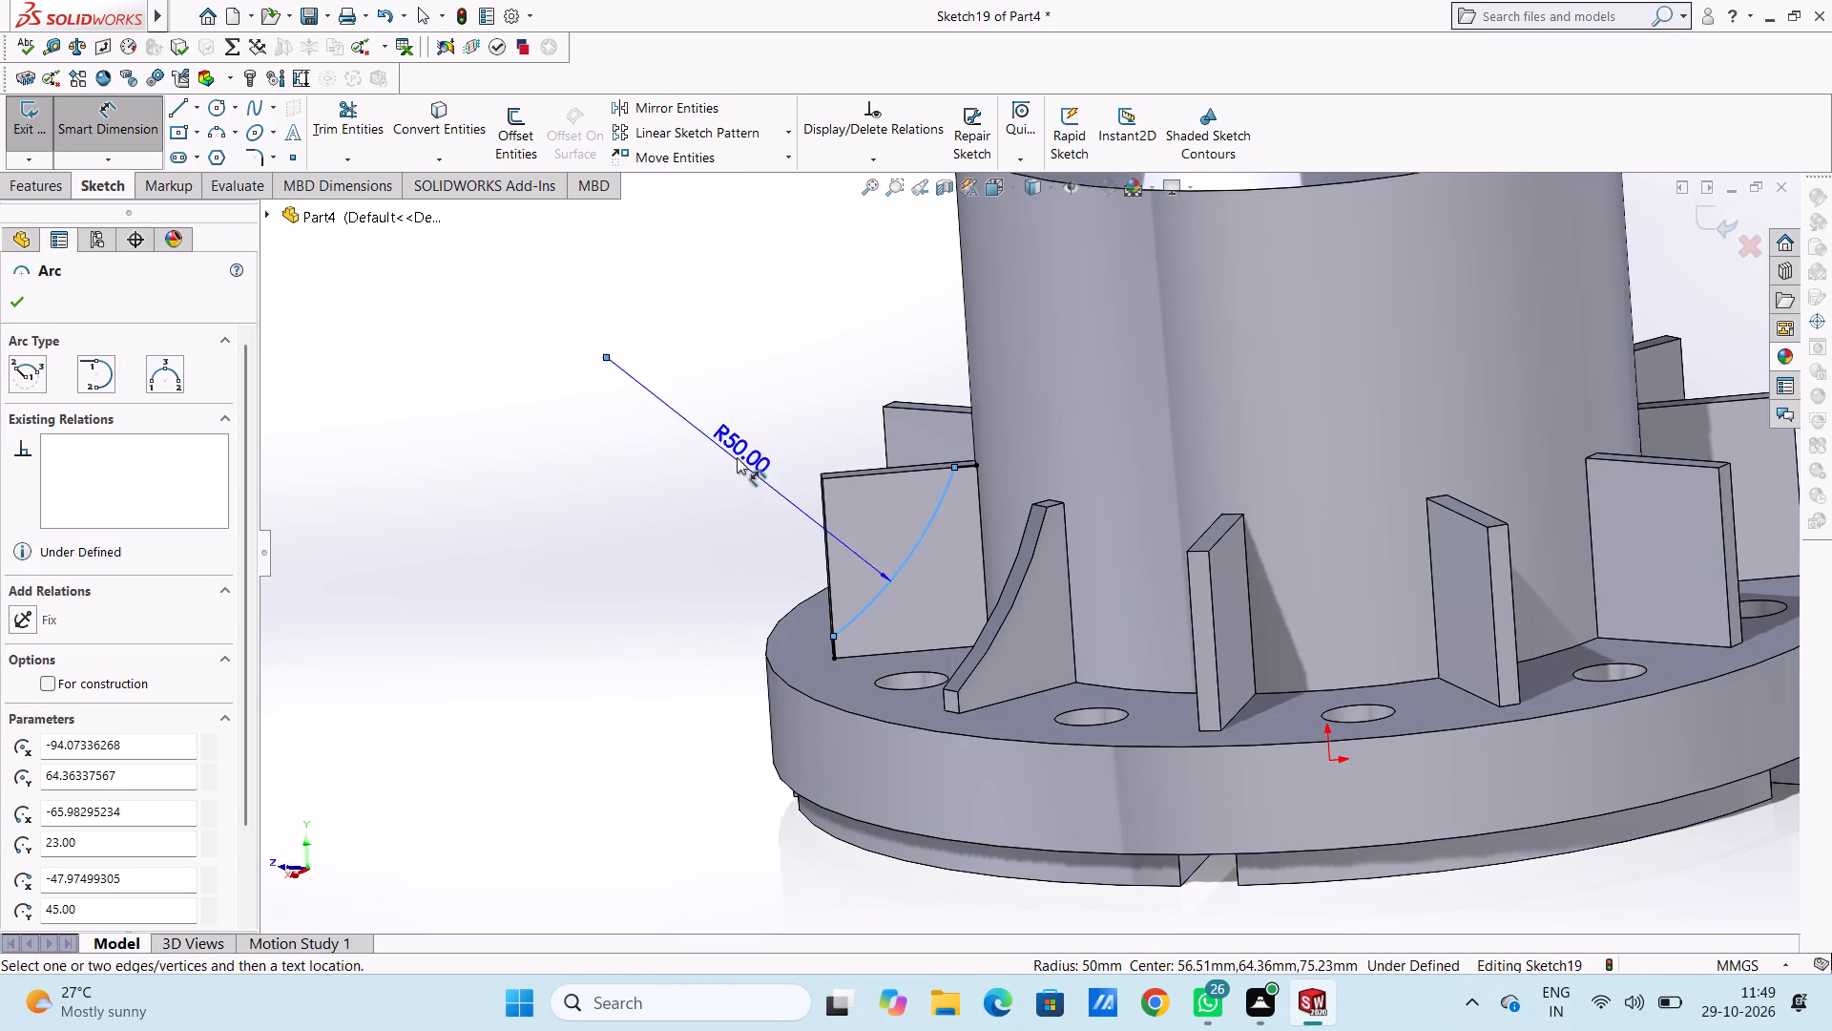
click(694, 418)
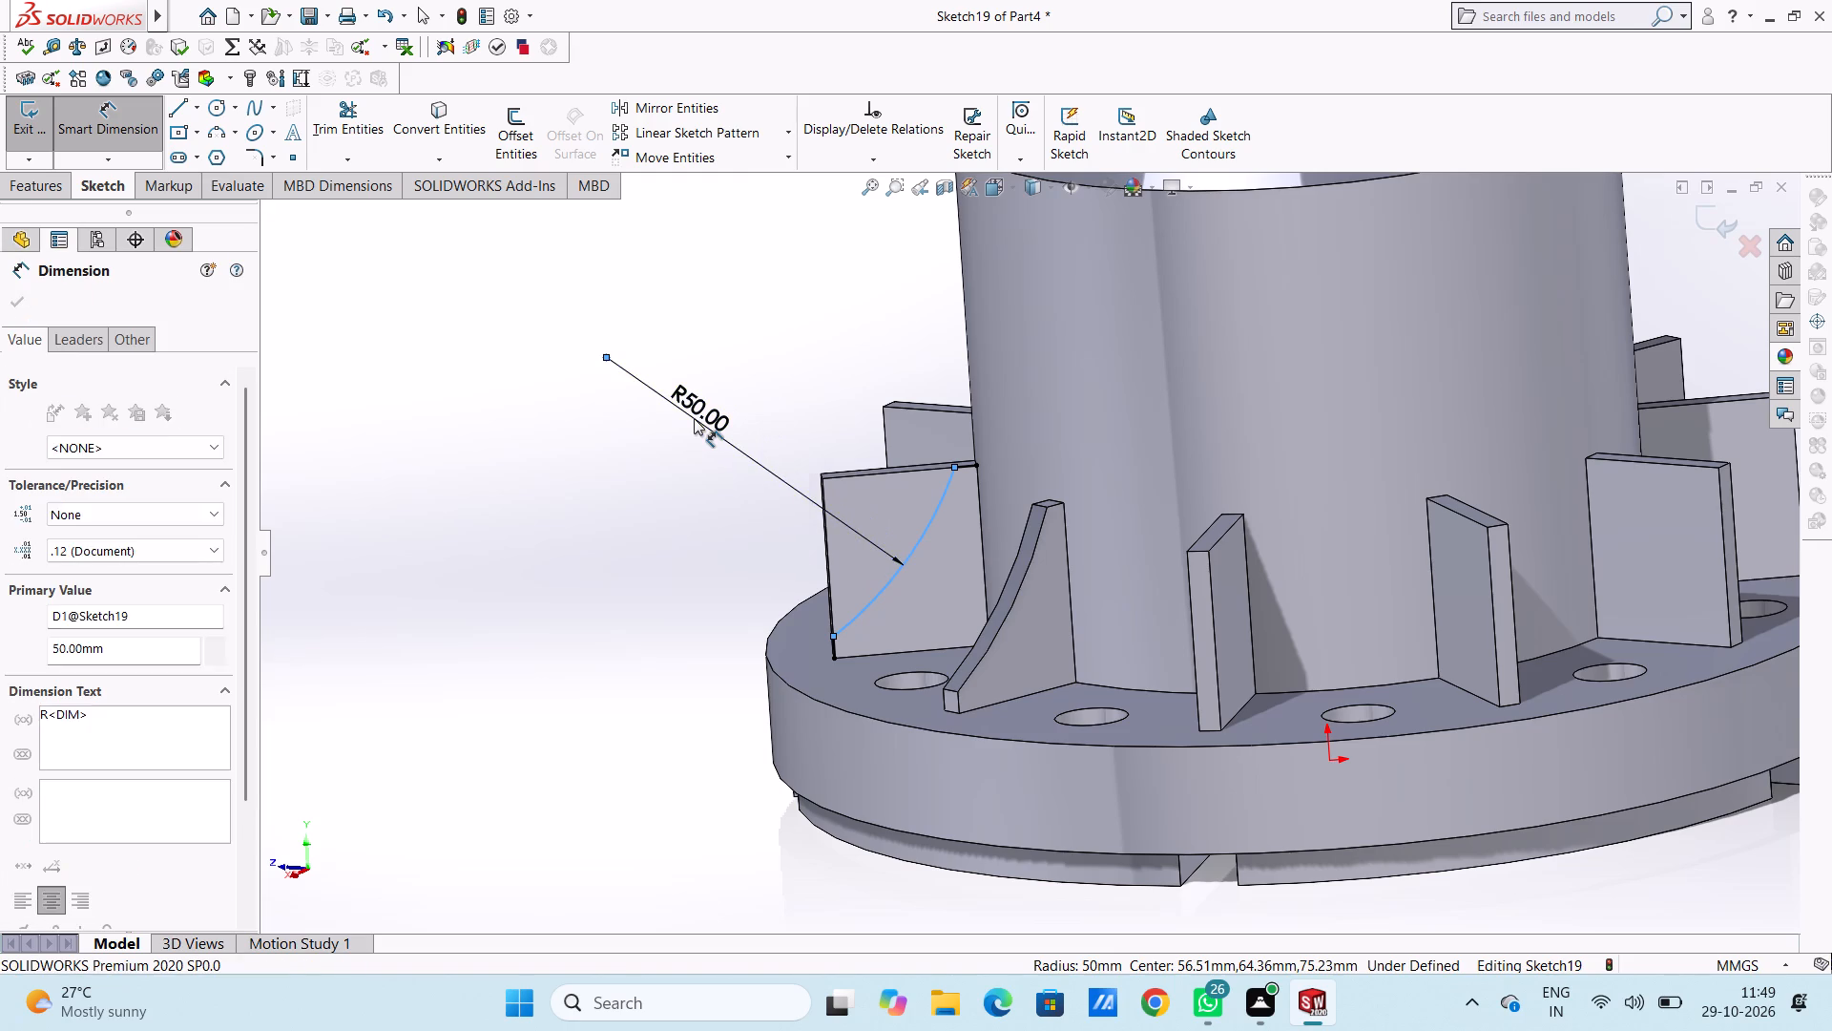
click(614, 384)
click(555, 386)
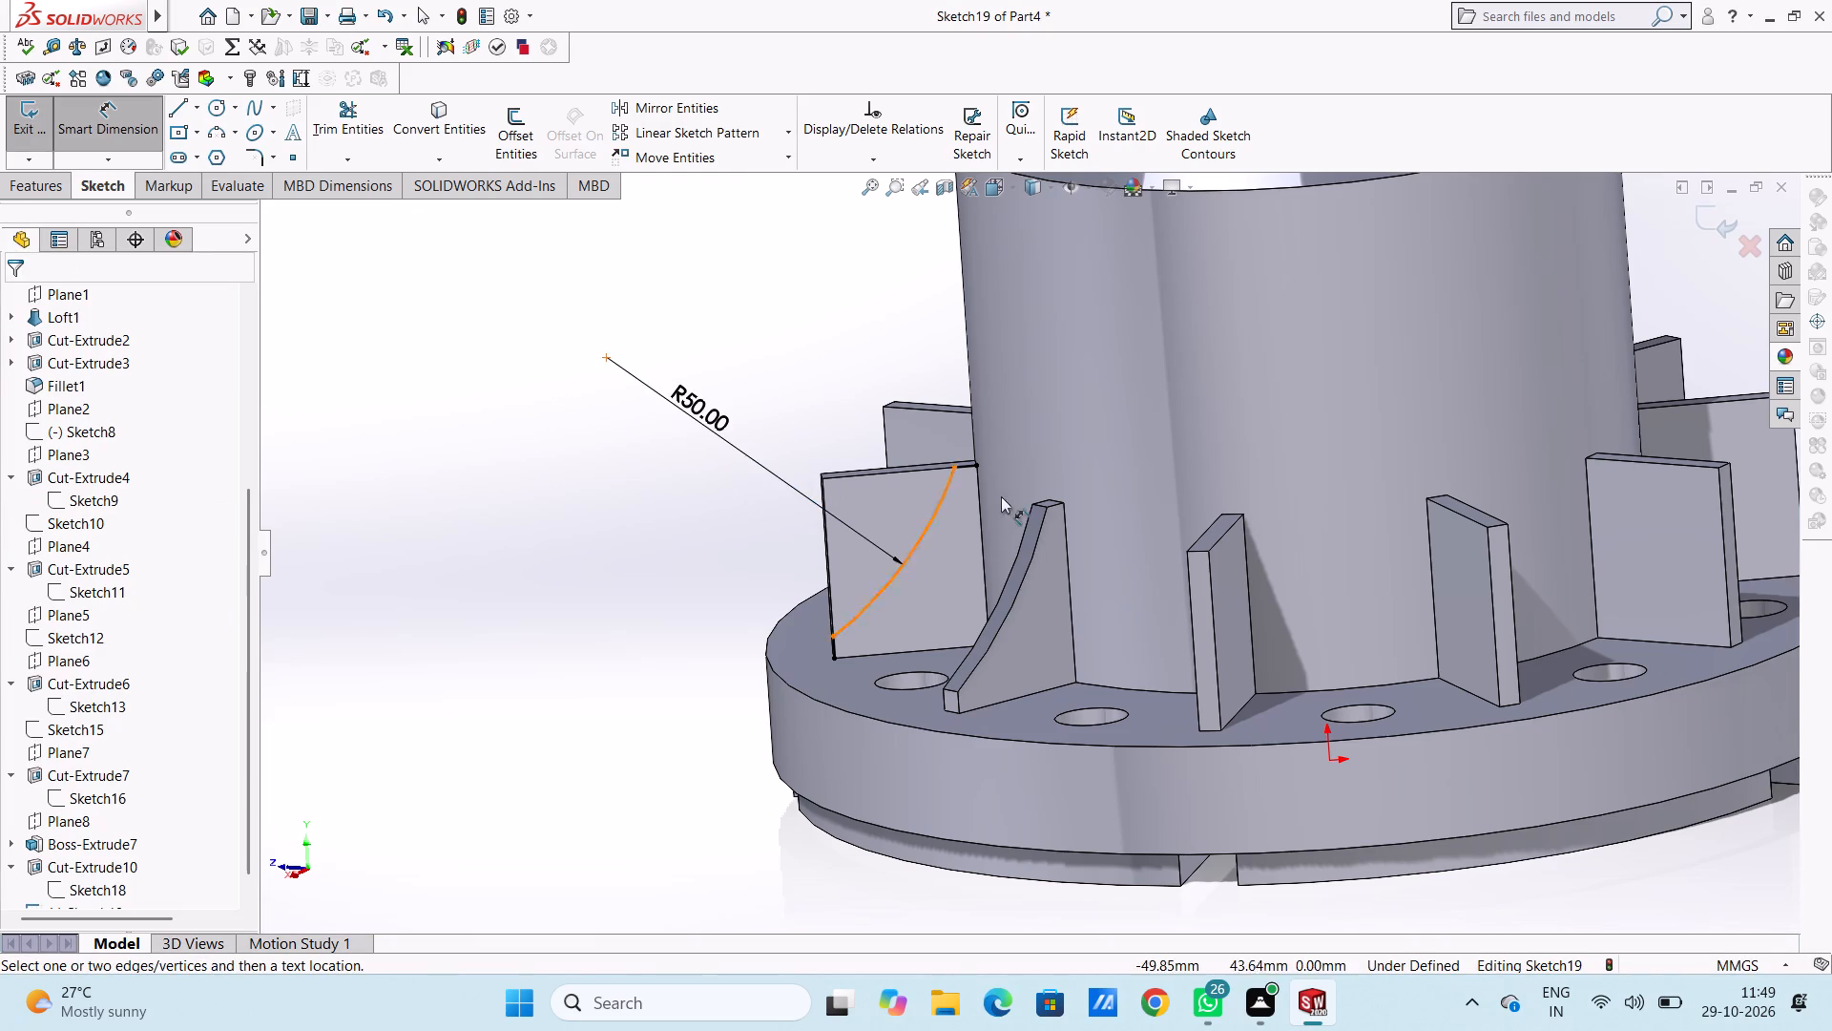
Close the cut profile with lines from the arc's lower end up the rib's outer edge and along its top edge to the arc's upper end.
scroll(1025, 509, down, 3)
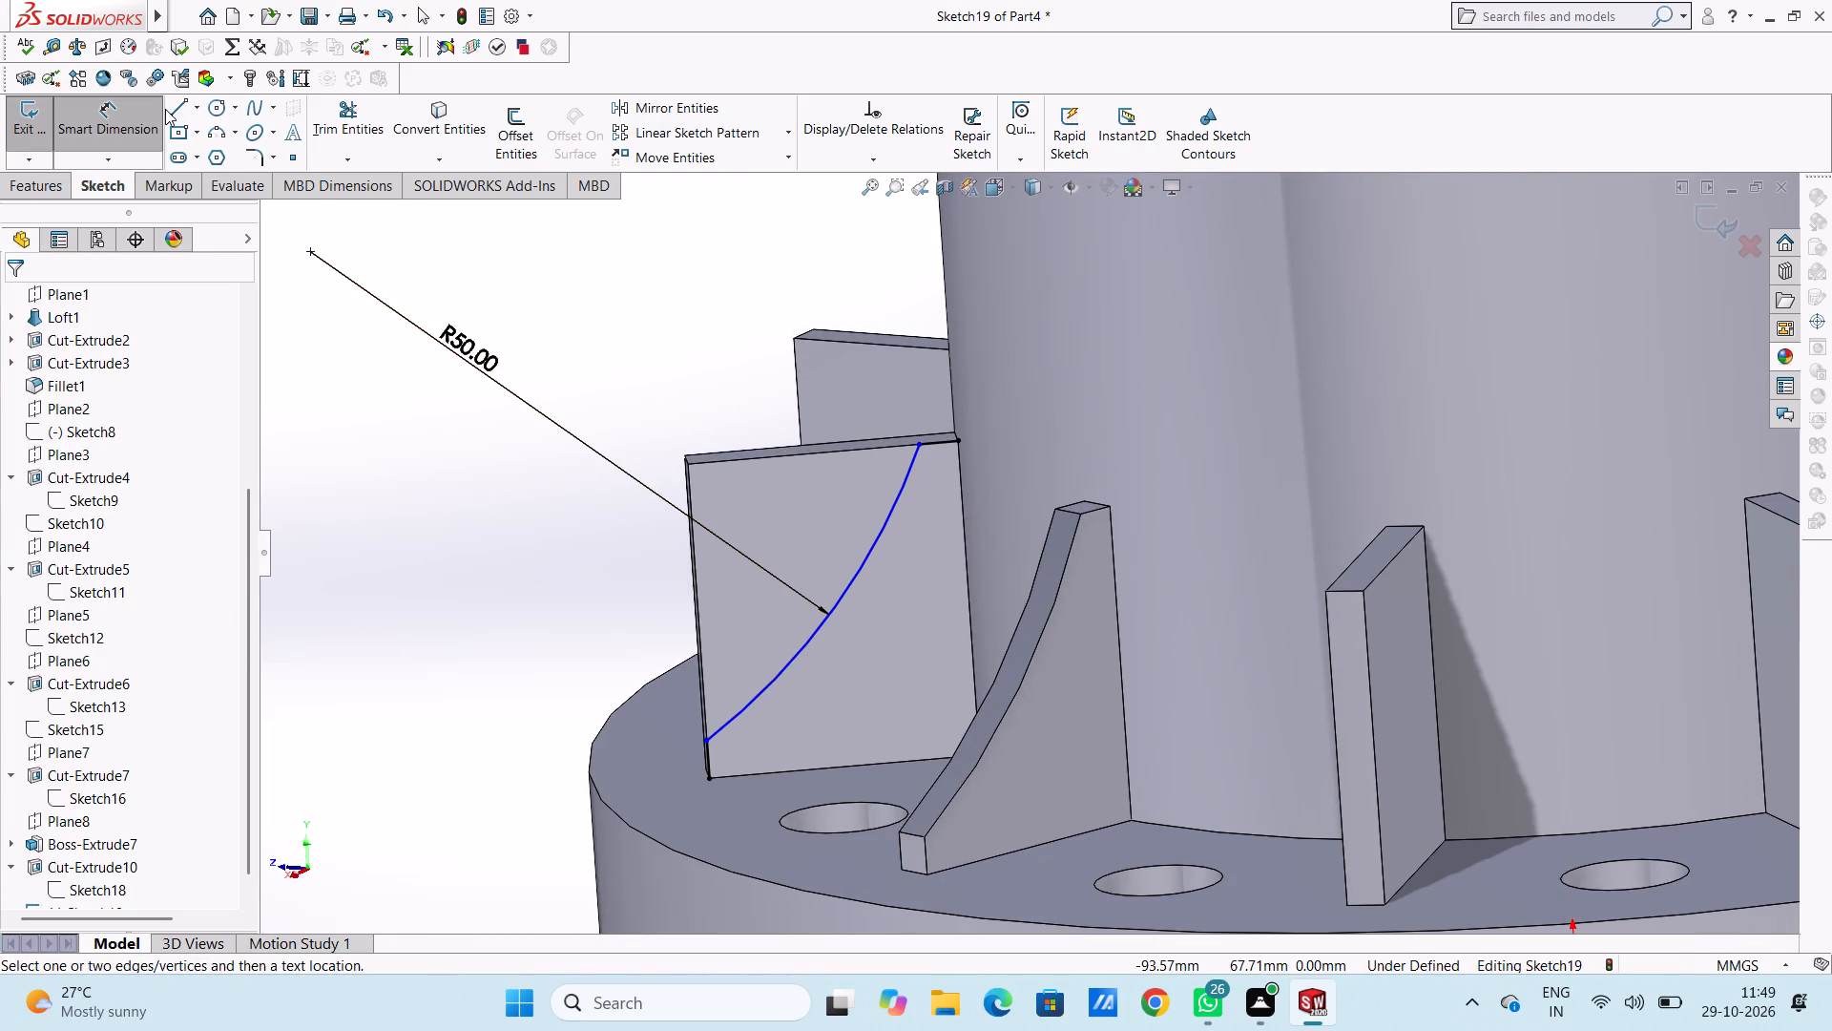
click(188, 114)
scroll(758, 758, down, 2)
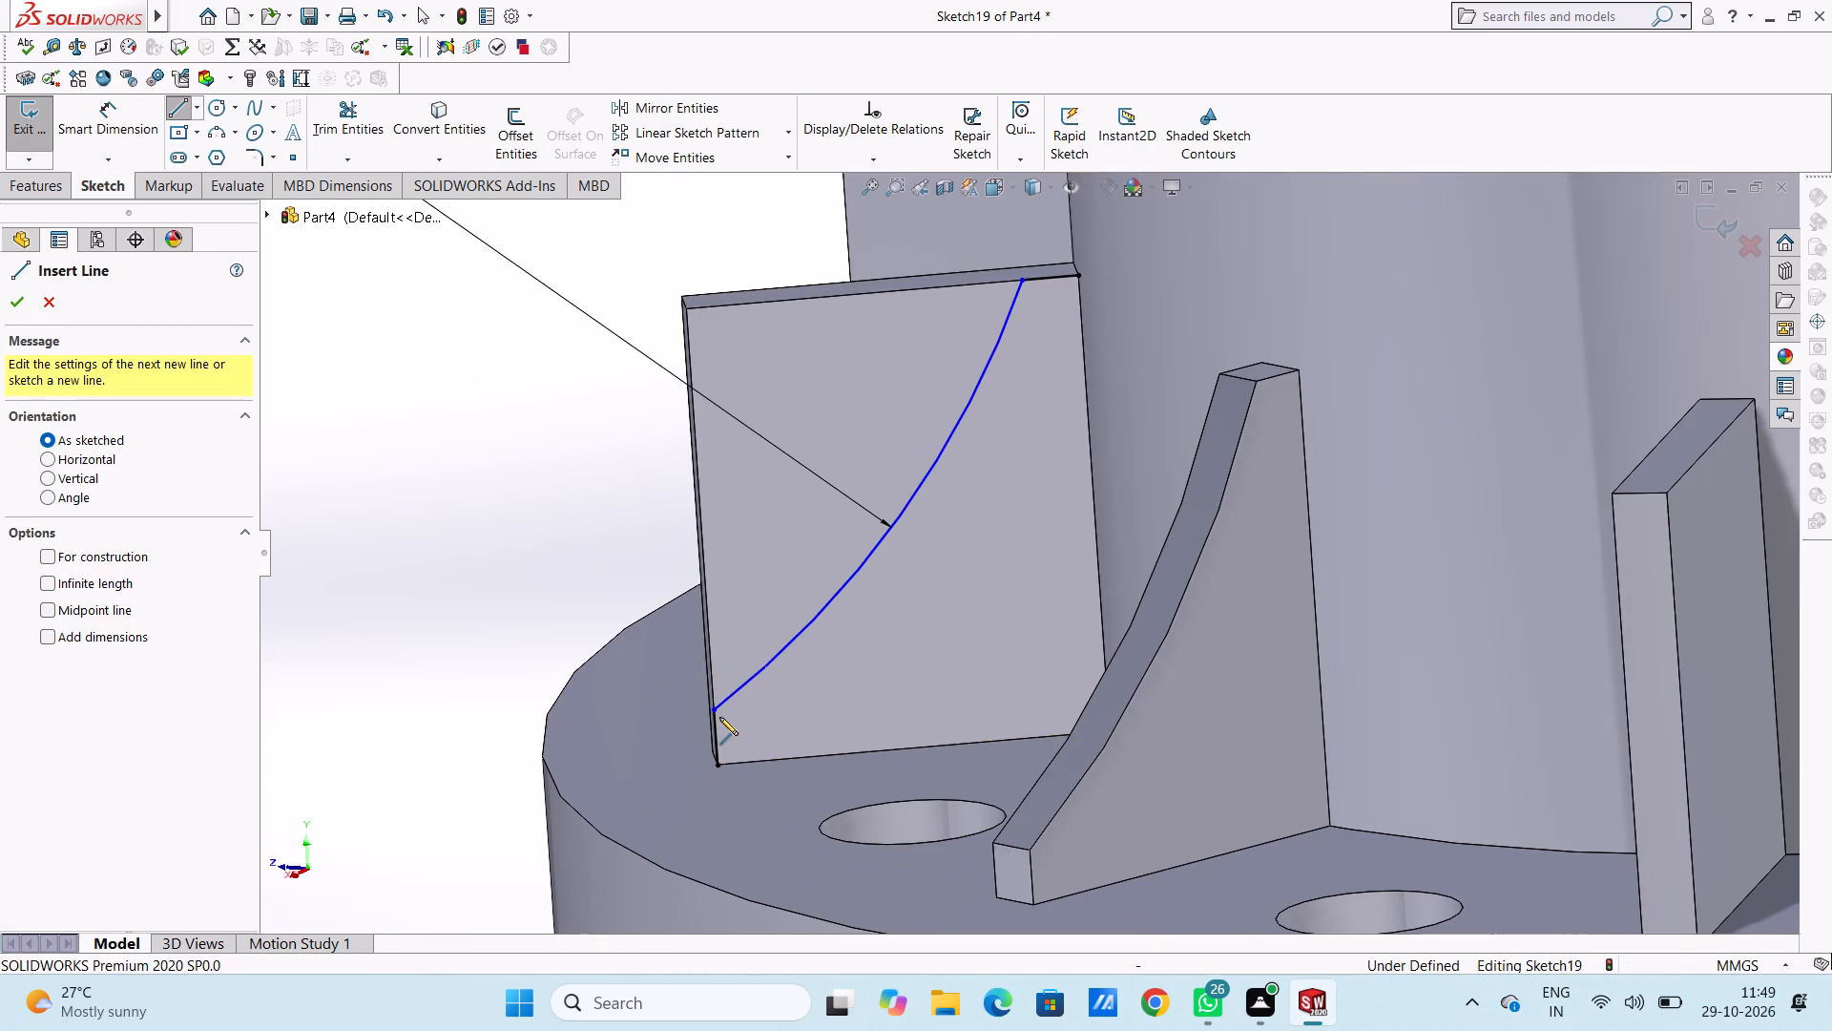
middle_drag(817, 712, 791, 676)
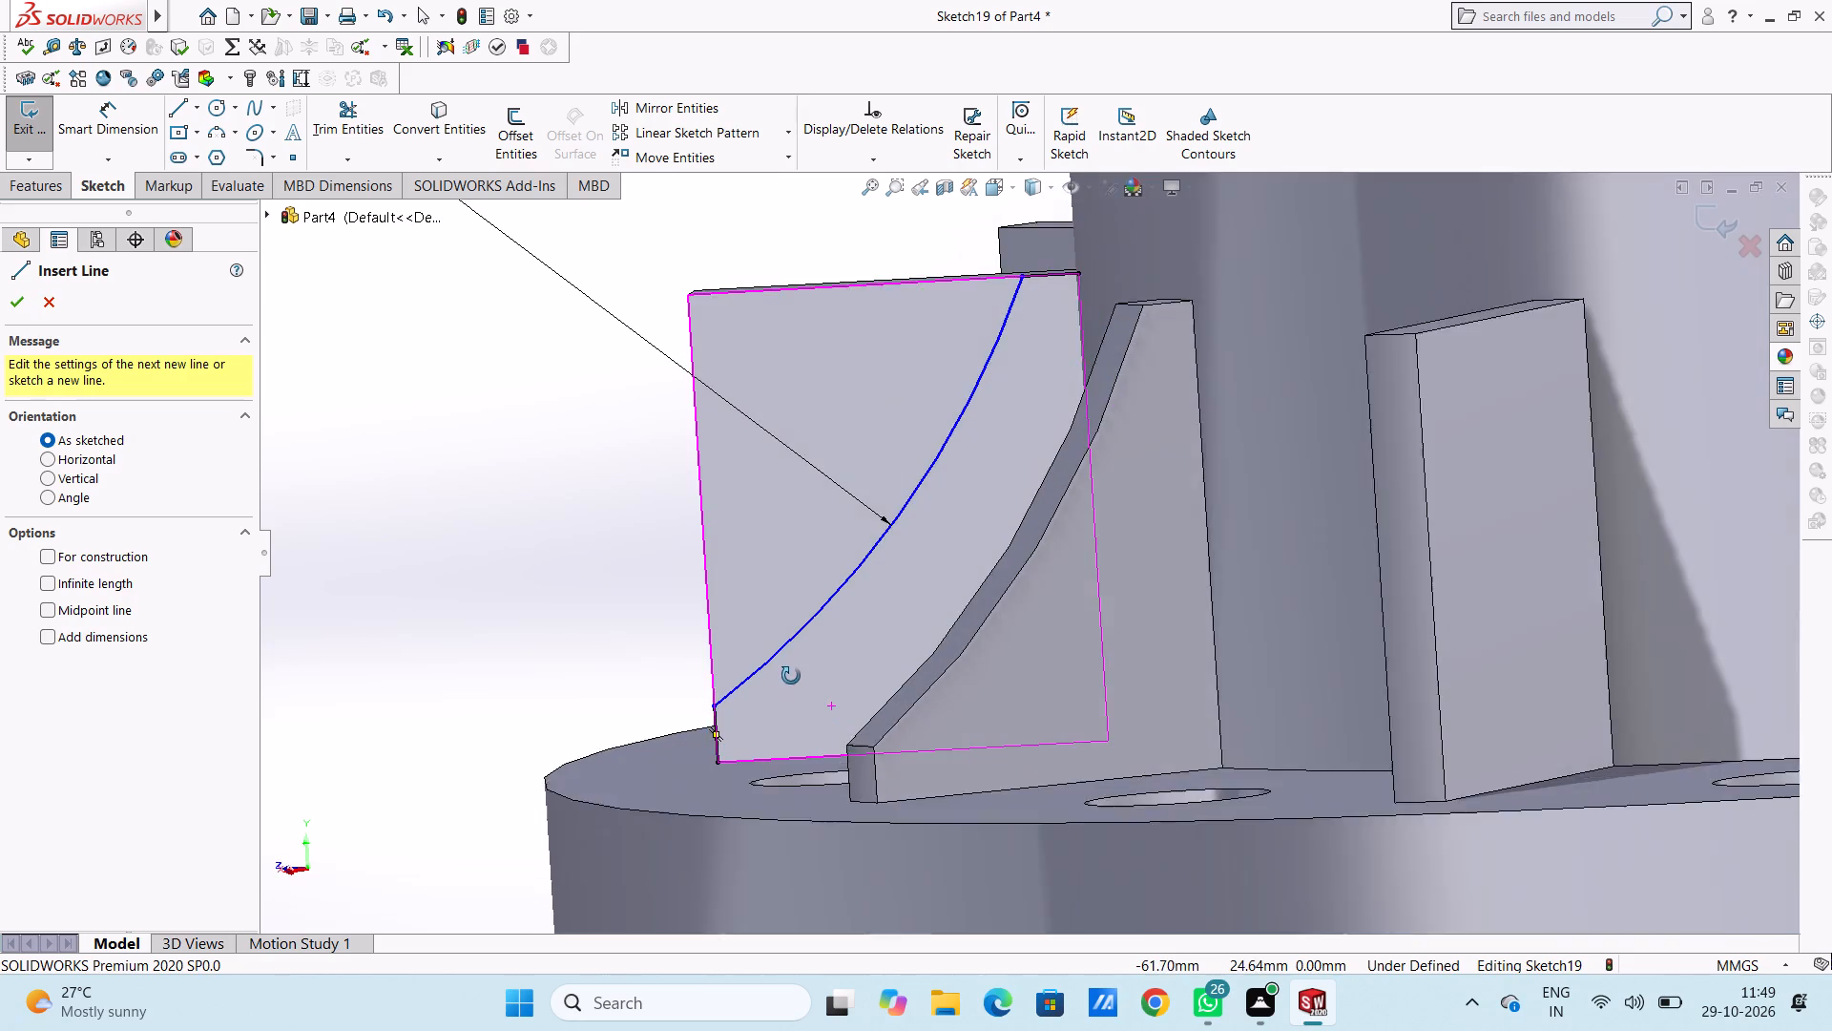
middle_drag(791, 676, 797, 687)
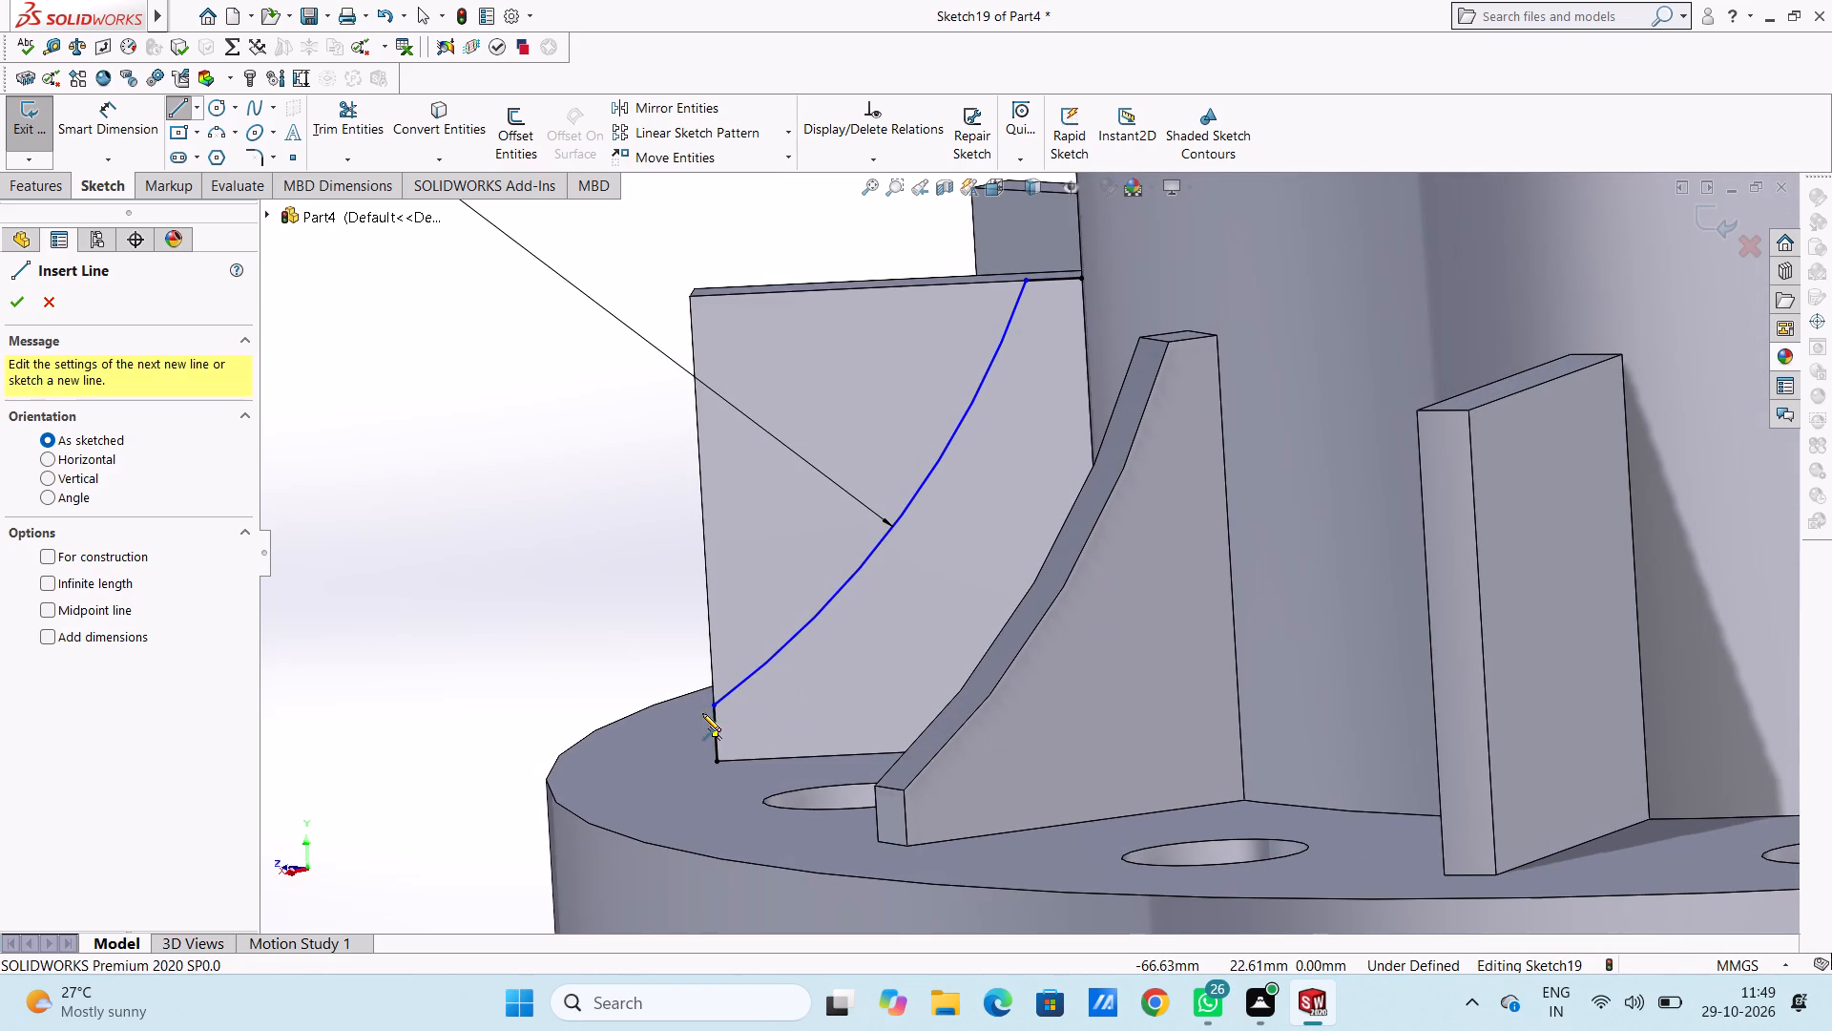
click(716, 706)
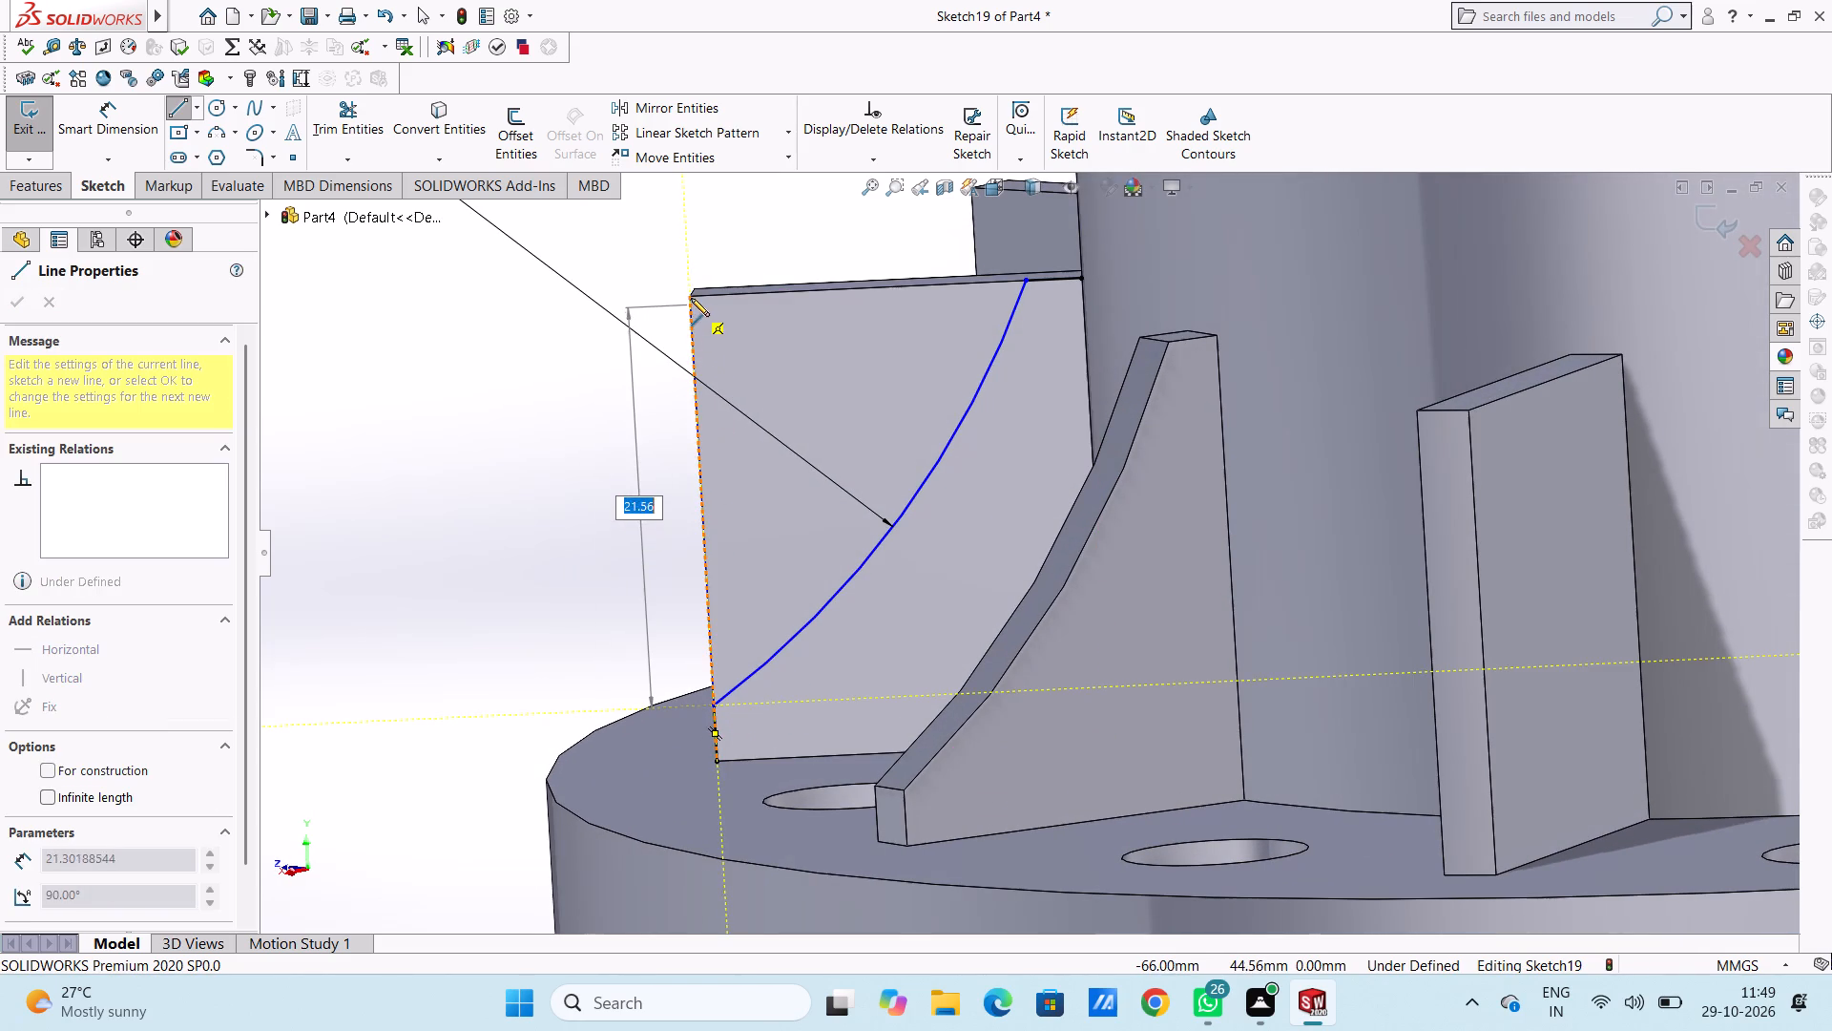
click(691, 296)
click(1029, 278)
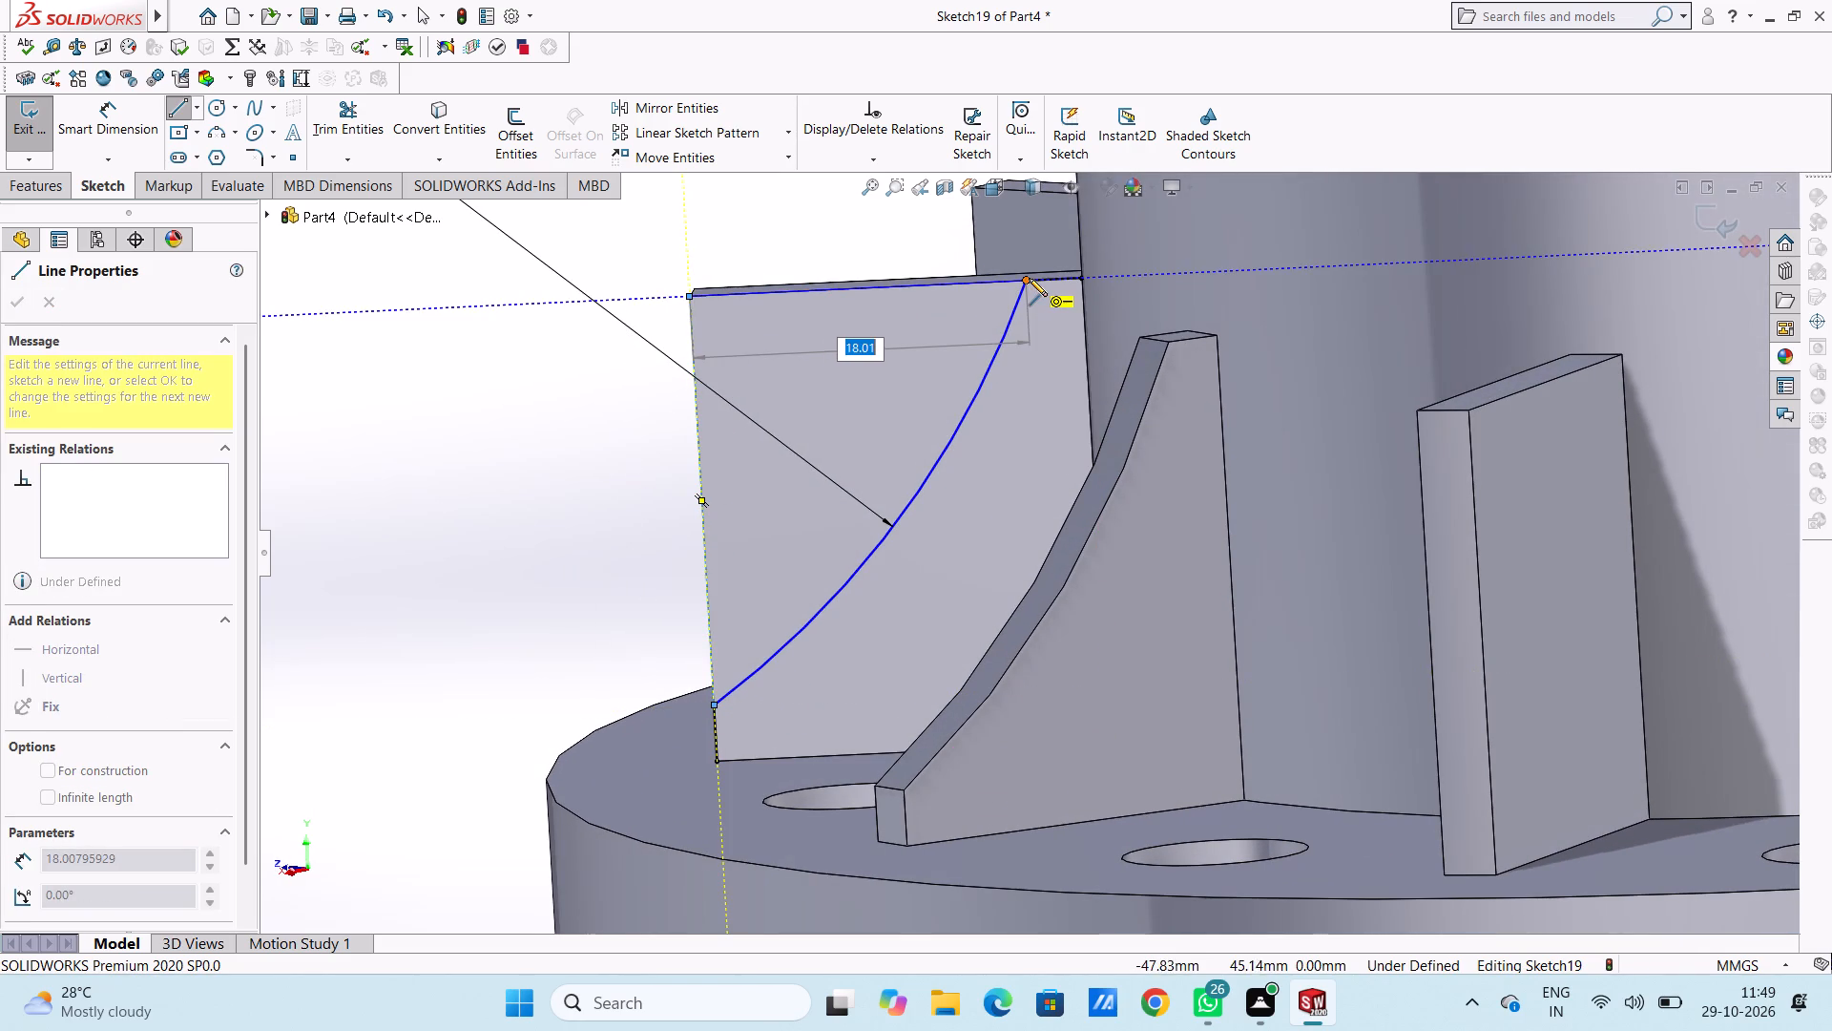
right_click(501, 326)
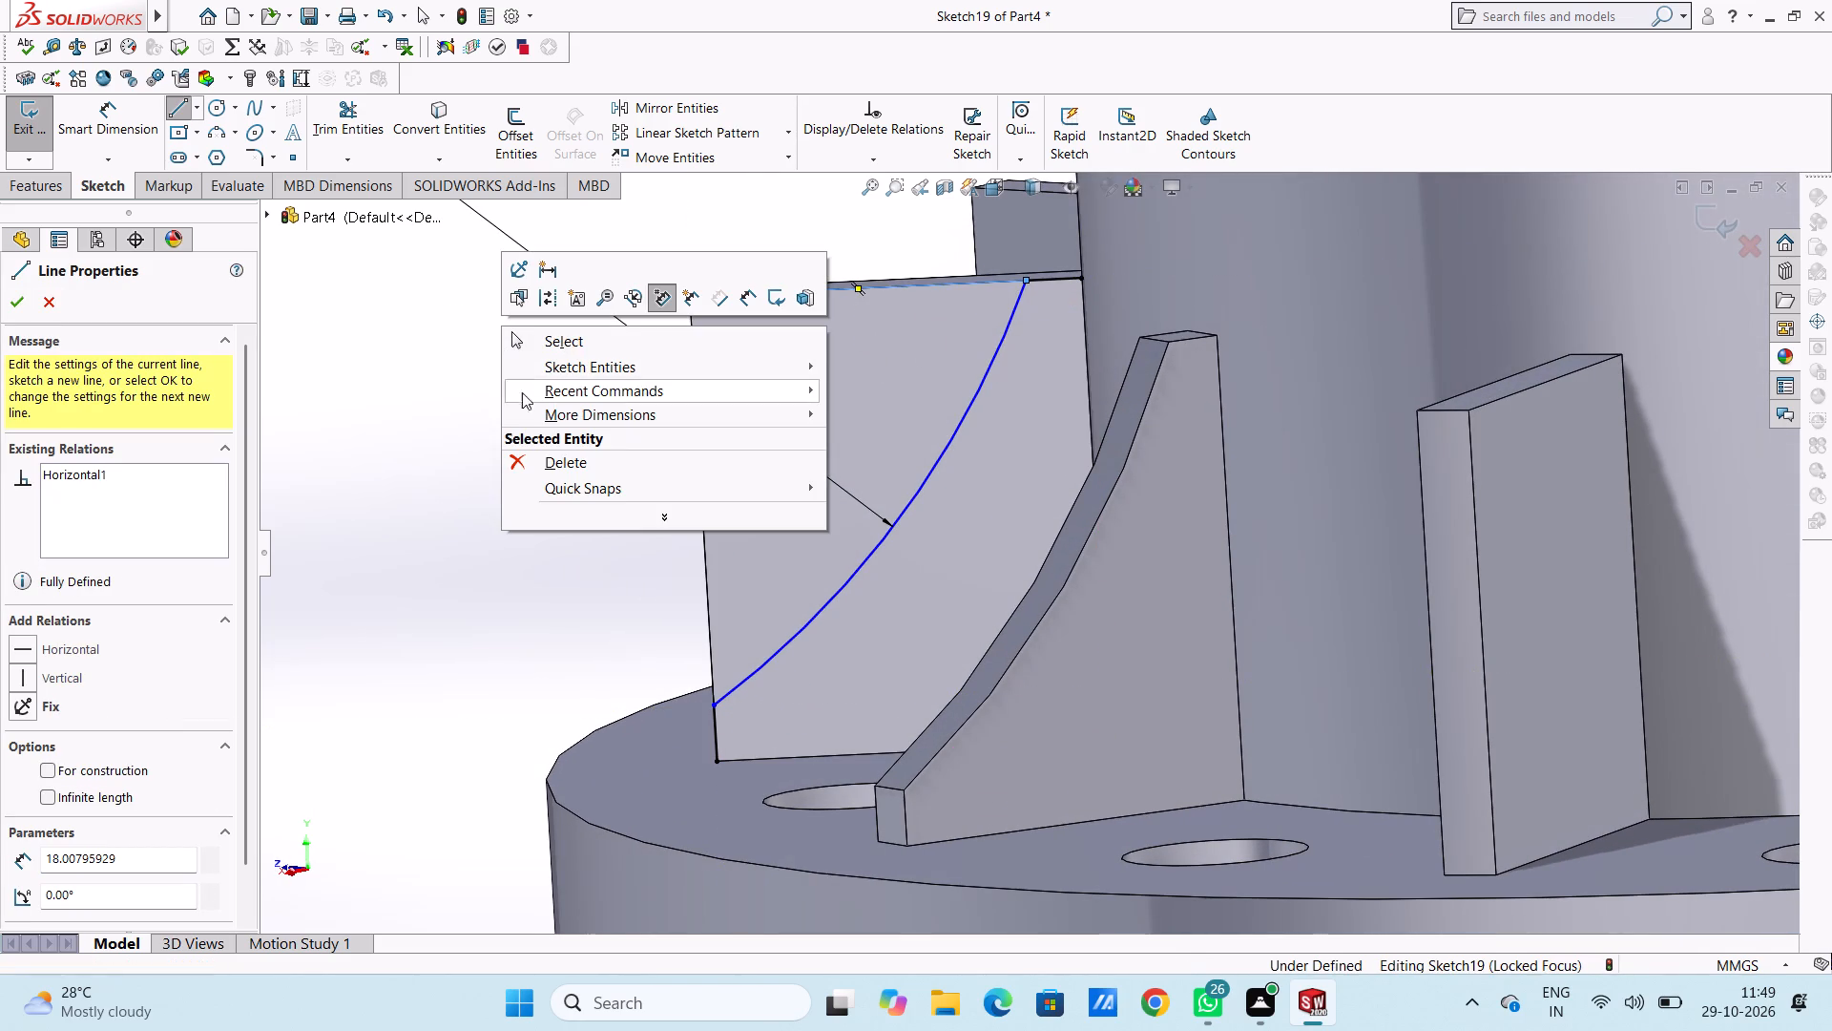
click(532, 336)
click(469, 370)
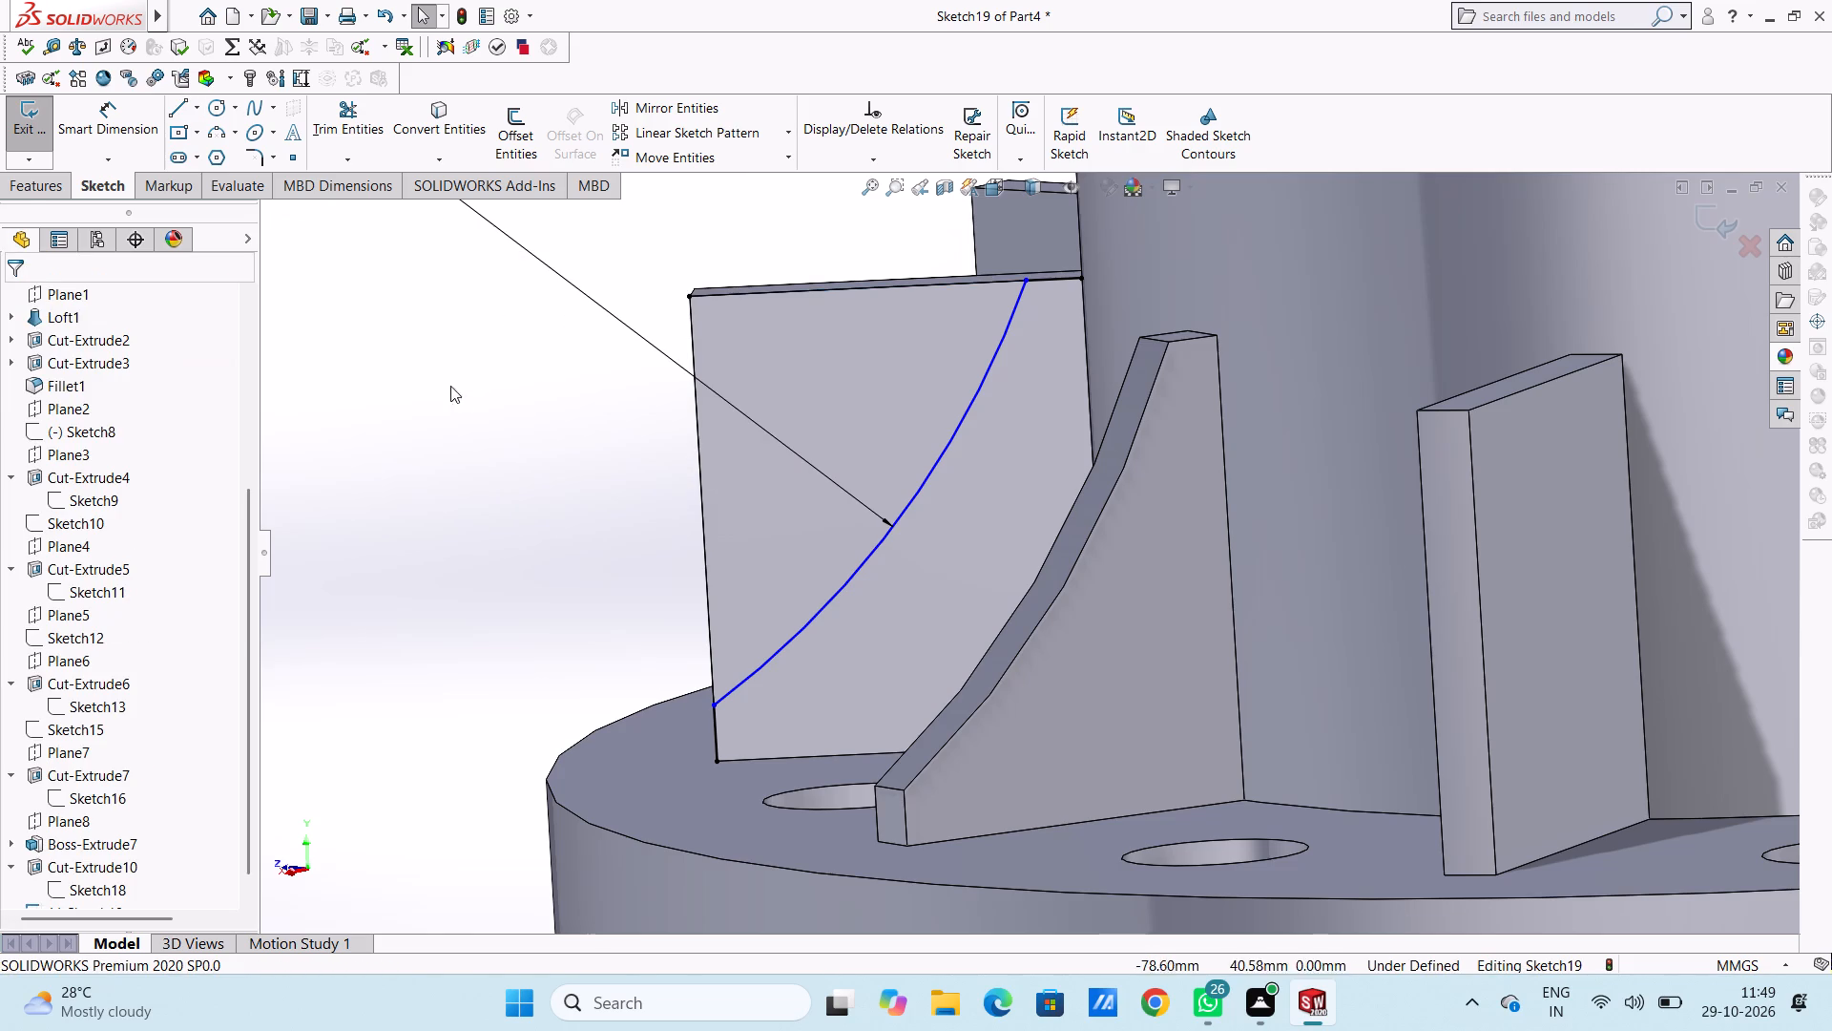
Trim away the two 3 mm helper lines at the hub-side top corner and the outer bottom corner of the rib.
click(336, 110)
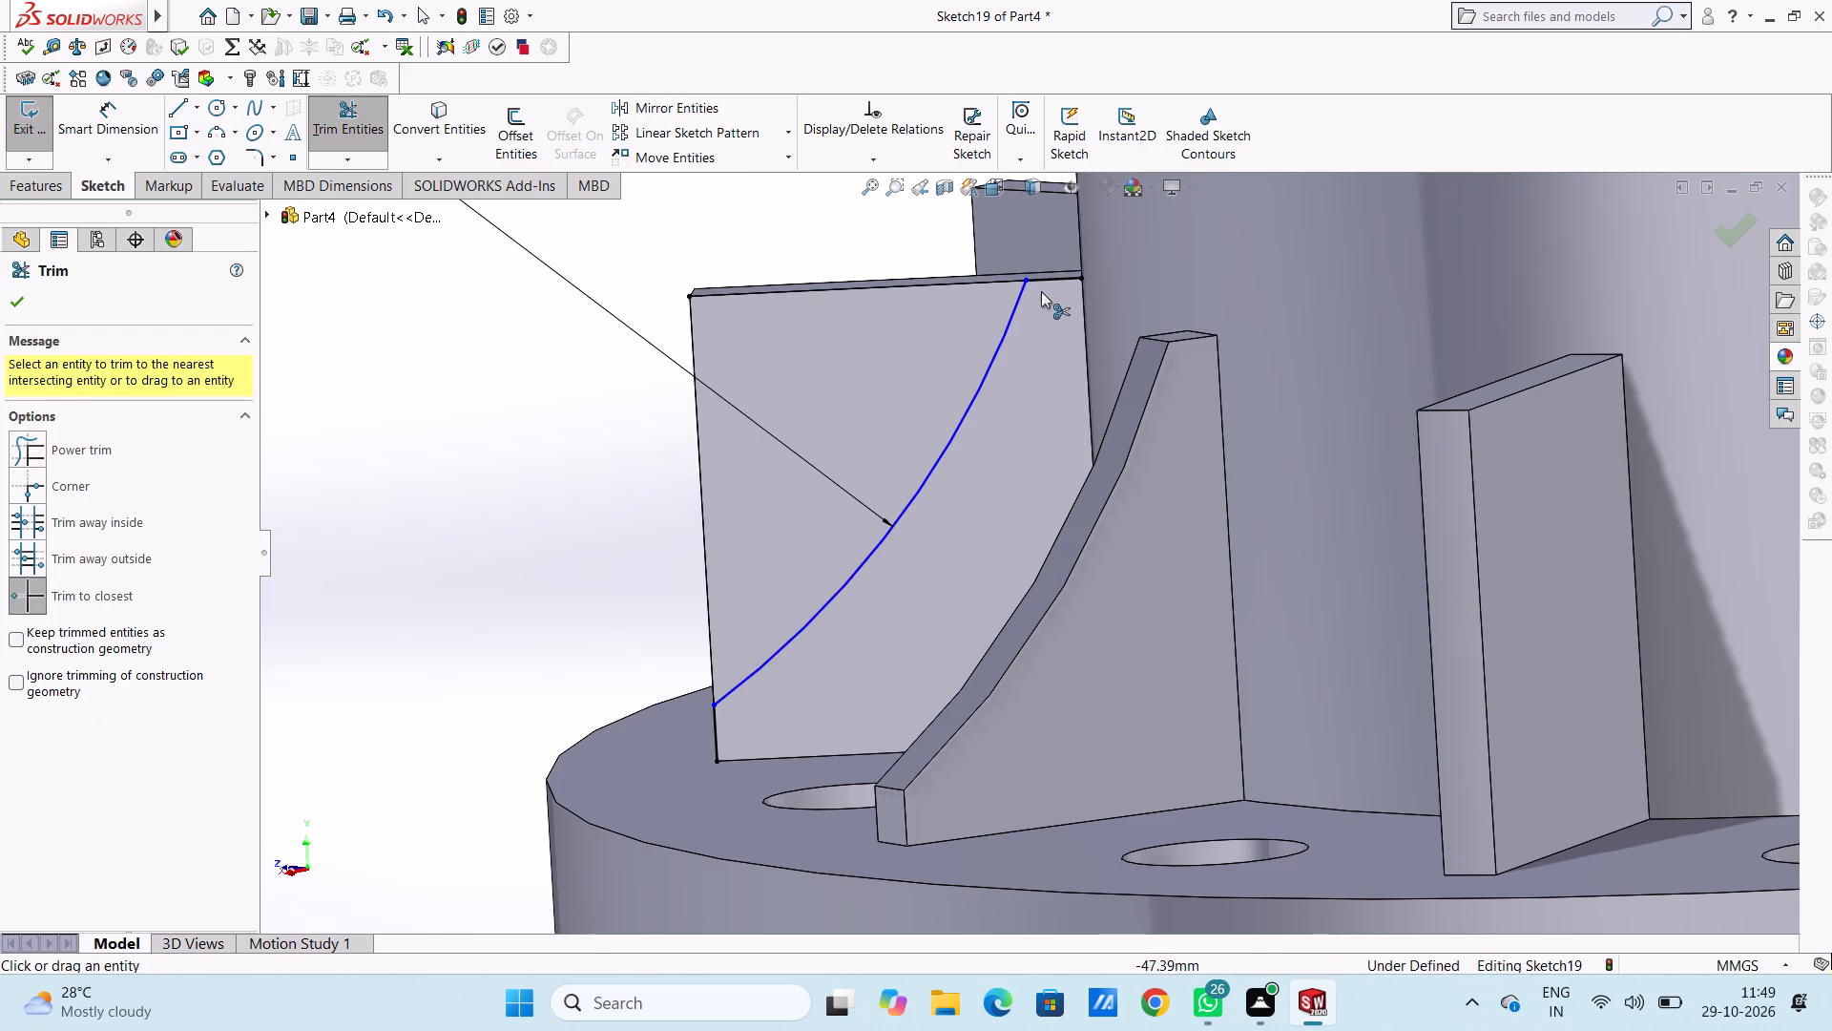
click(1049, 277)
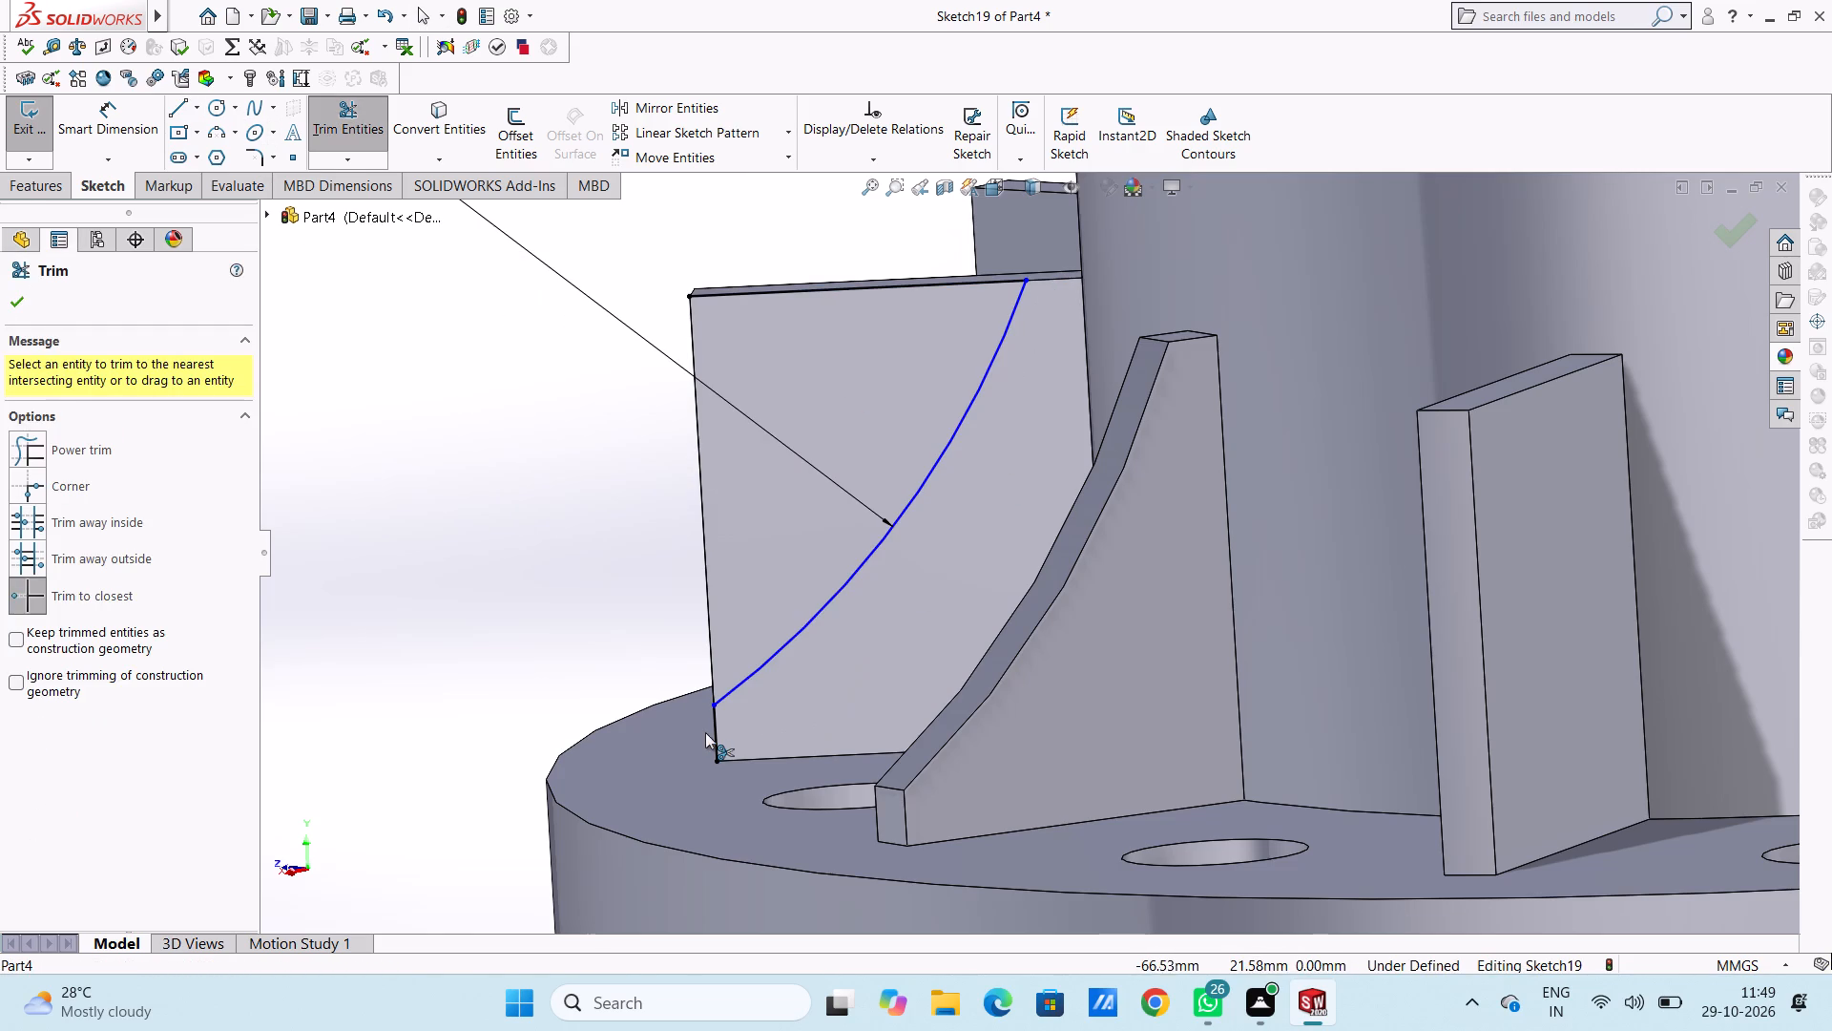
click(714, 735)
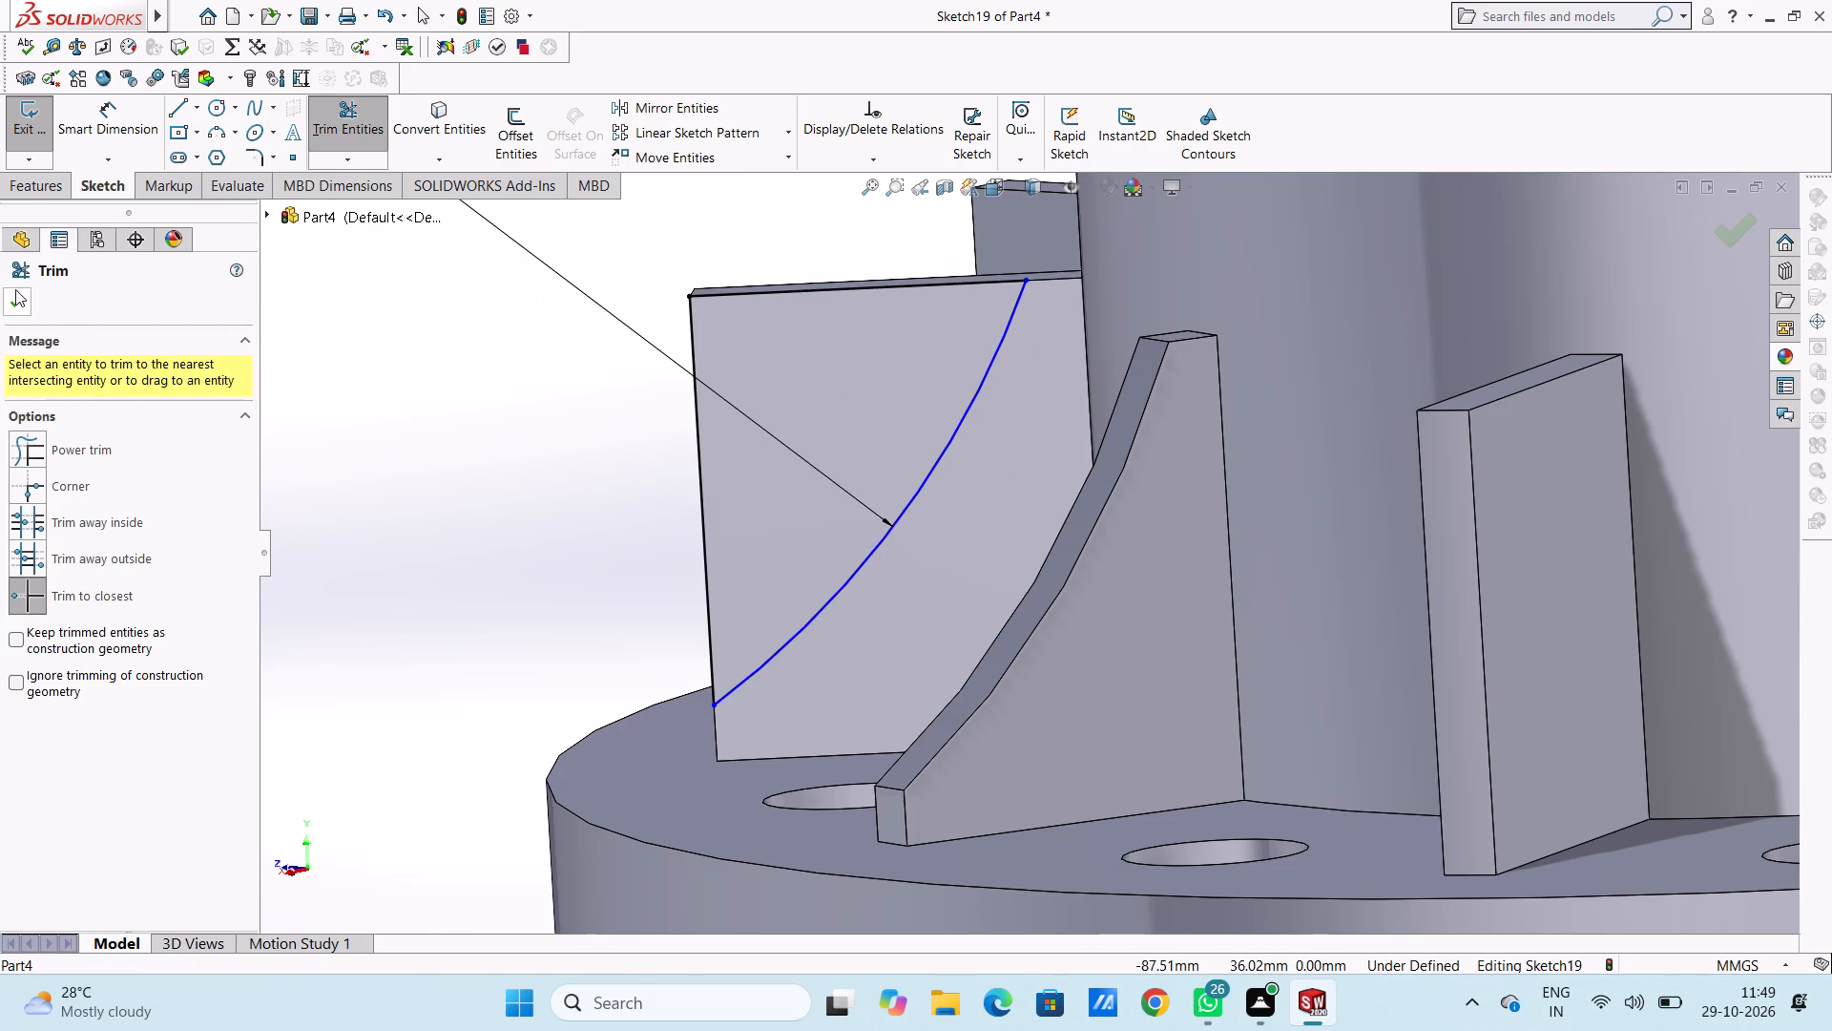
click(15, 289)
click(425, 424)
Dimension the arc's lower end 3 mm above the rib's bottom outer corner.
click(107, 119)
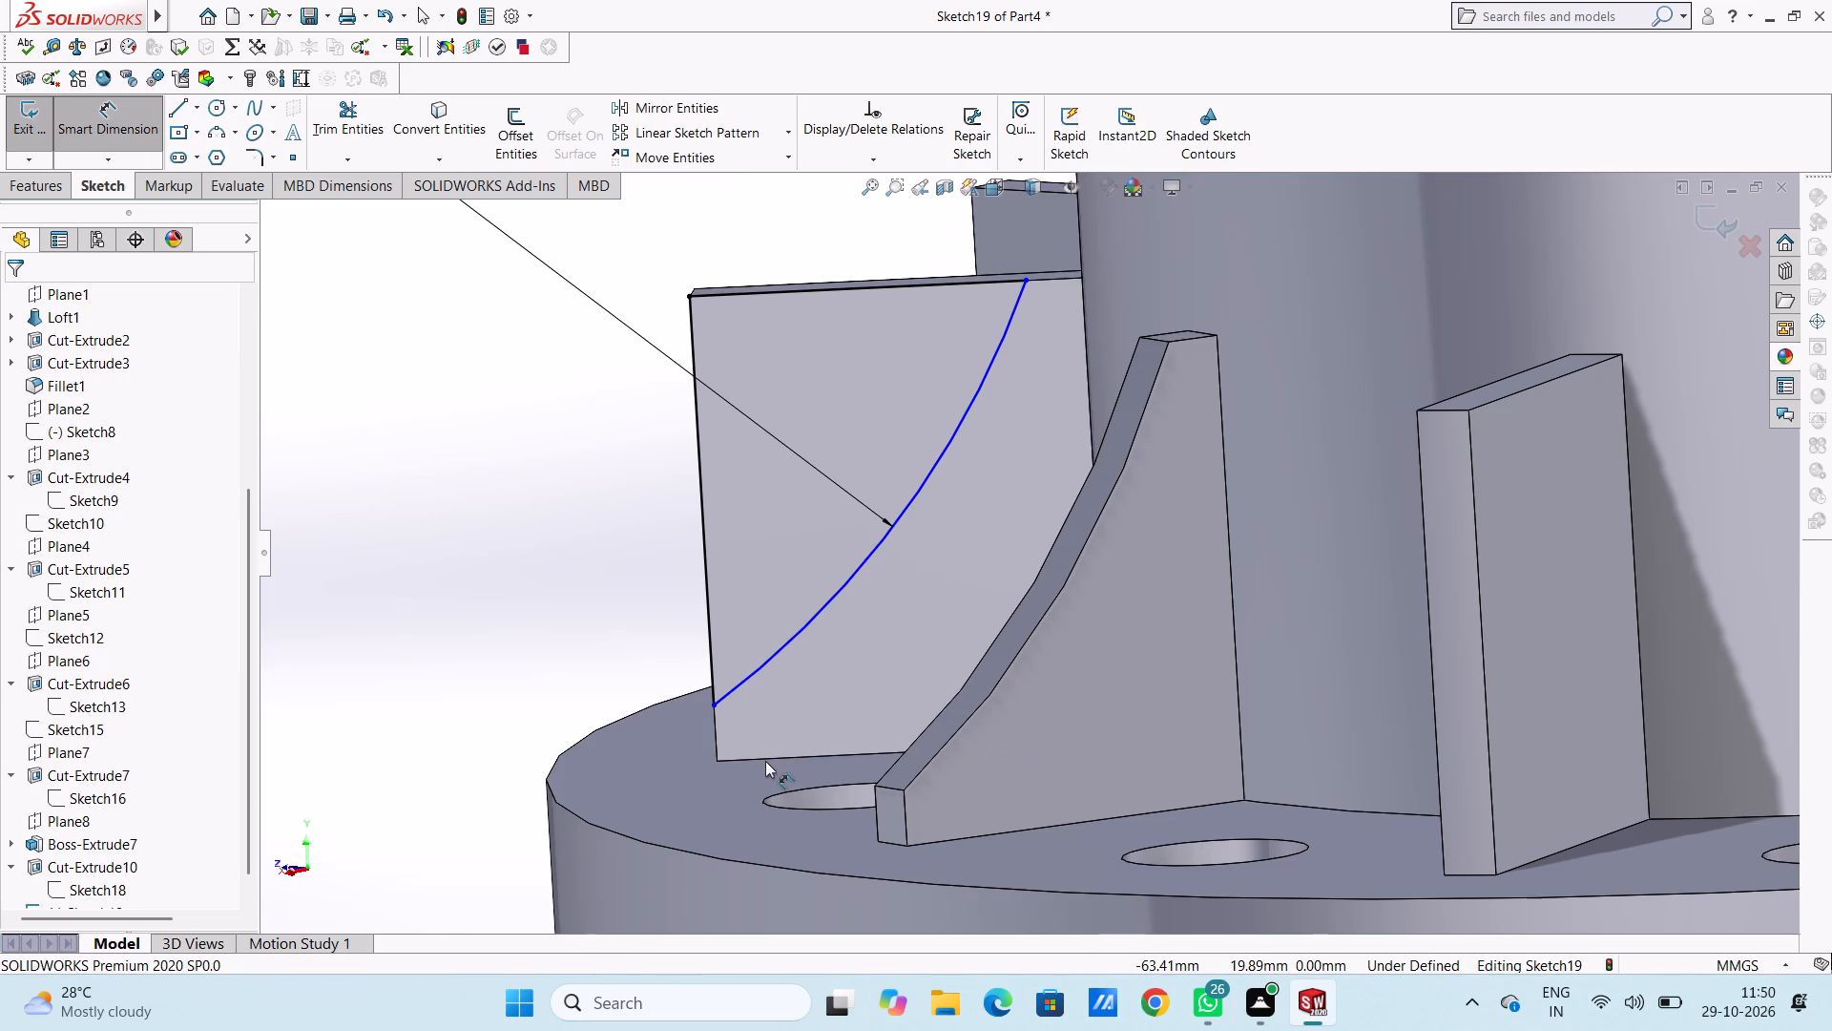
click(717, 759)
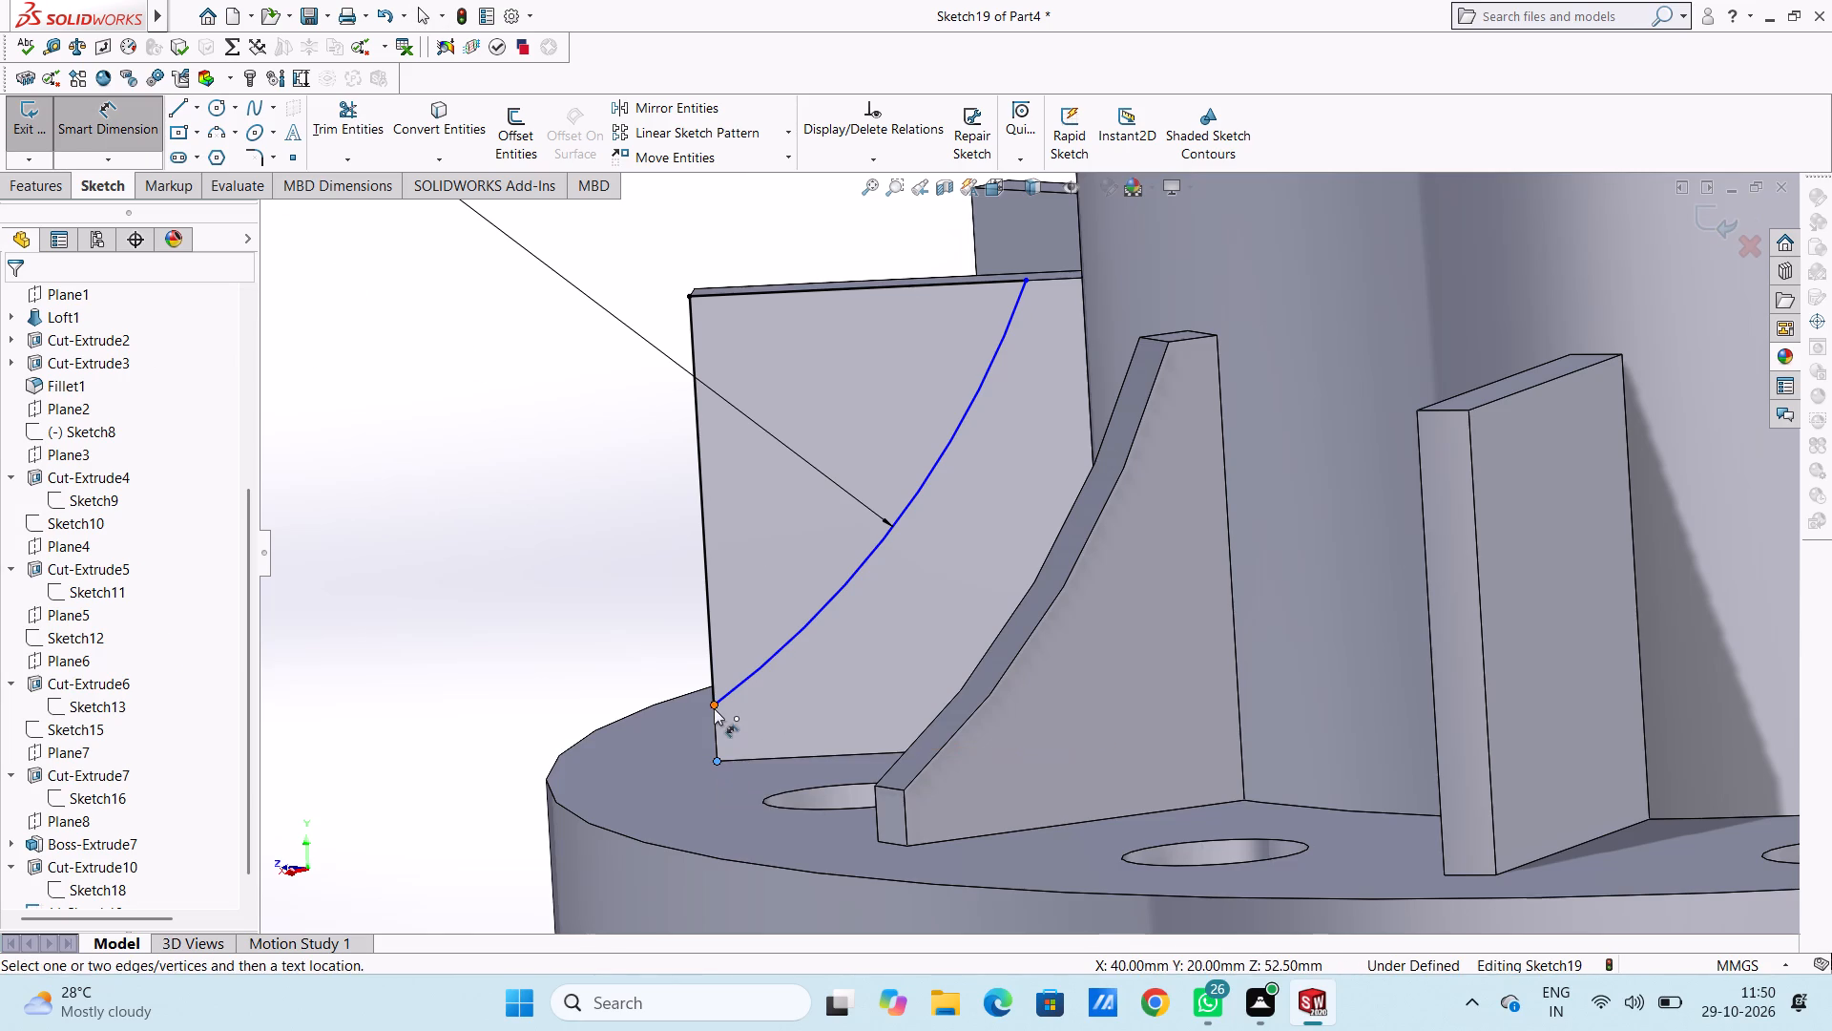
click(715, 706)
click(412, 714)
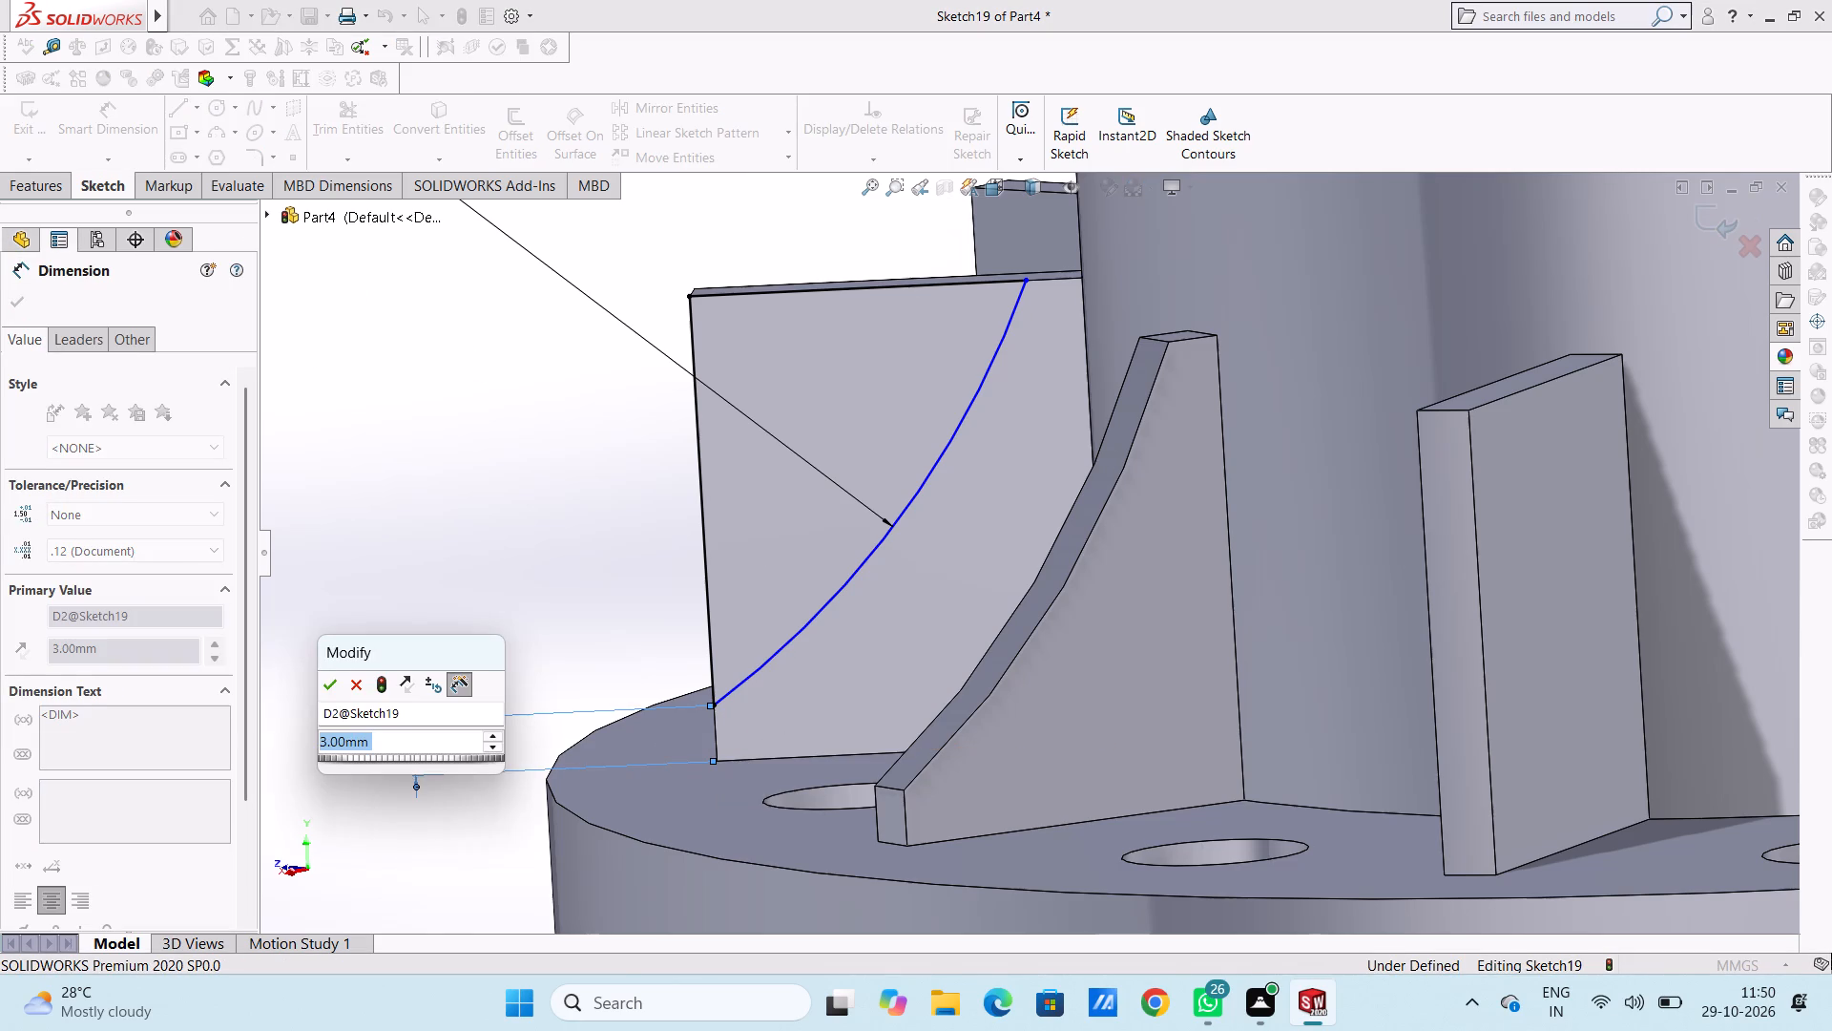
click(329, 687)
click(462, 594)
Dimension the arc's upper end 3 mm from the rib's hub-side top corner.
scroll(963, 425, up, 3)
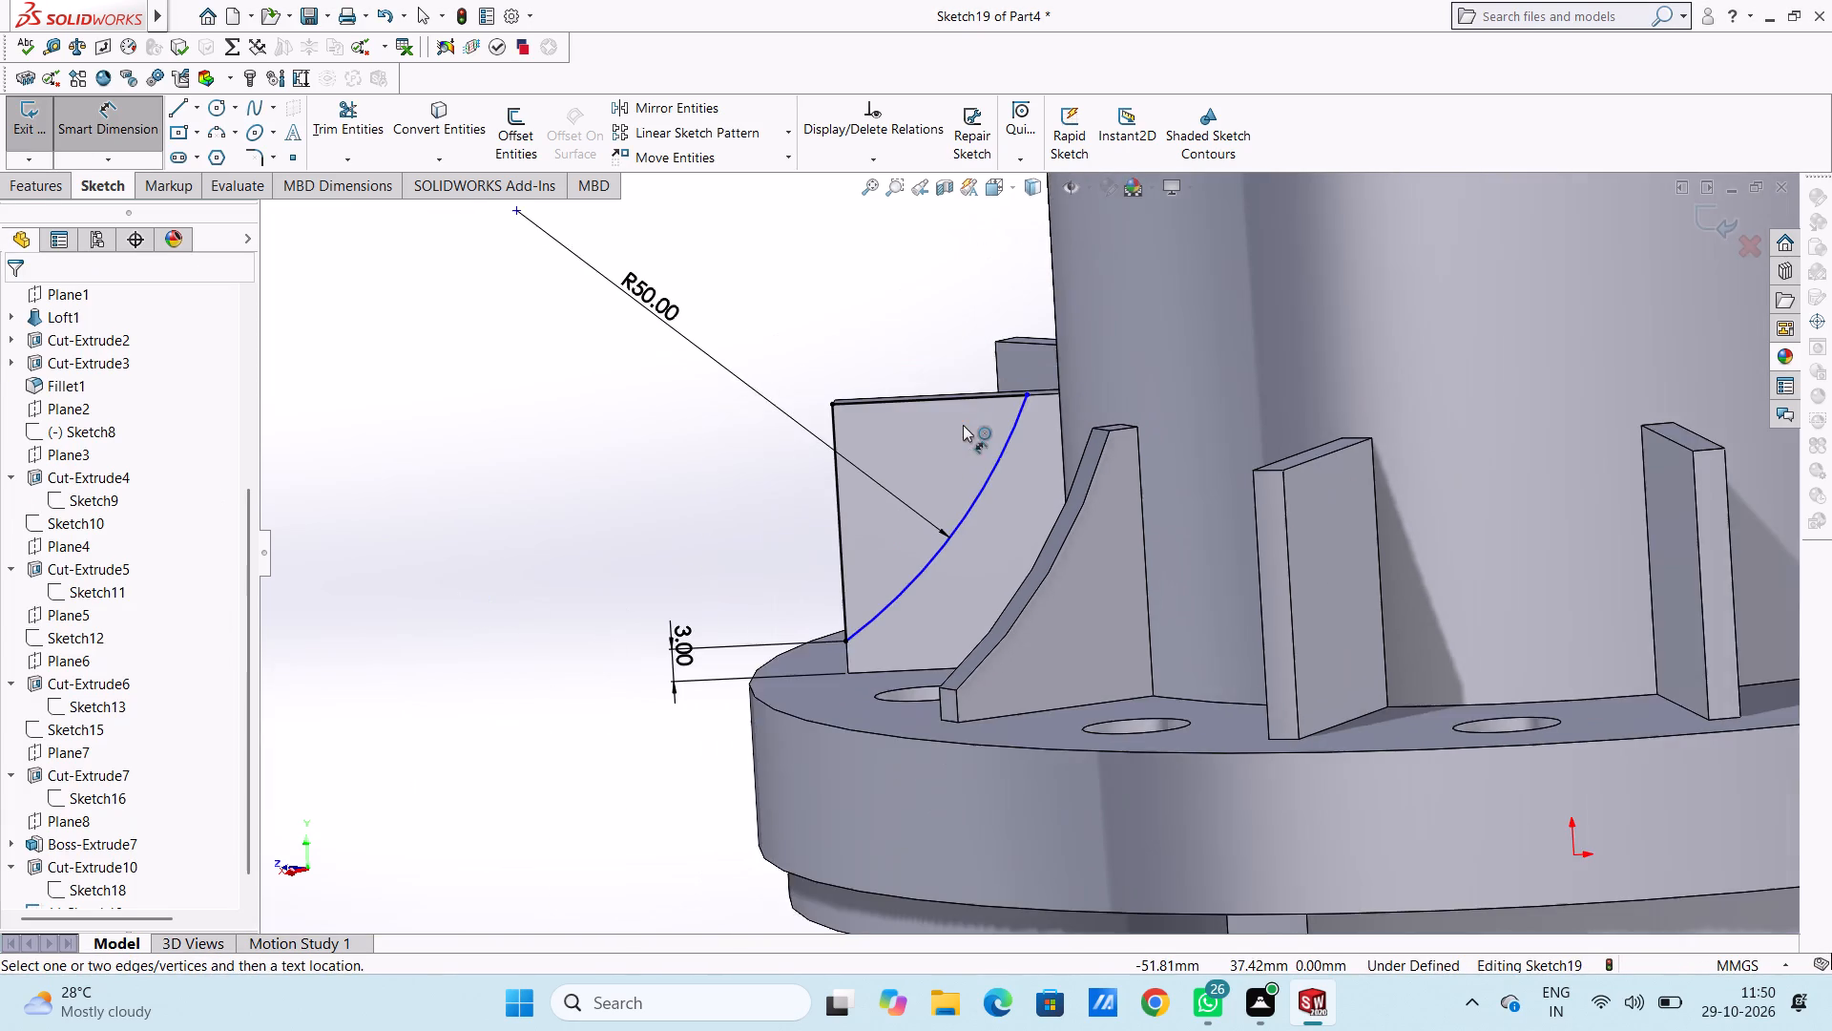
scroll(1082, 454, down, 3)
click(982, 370)
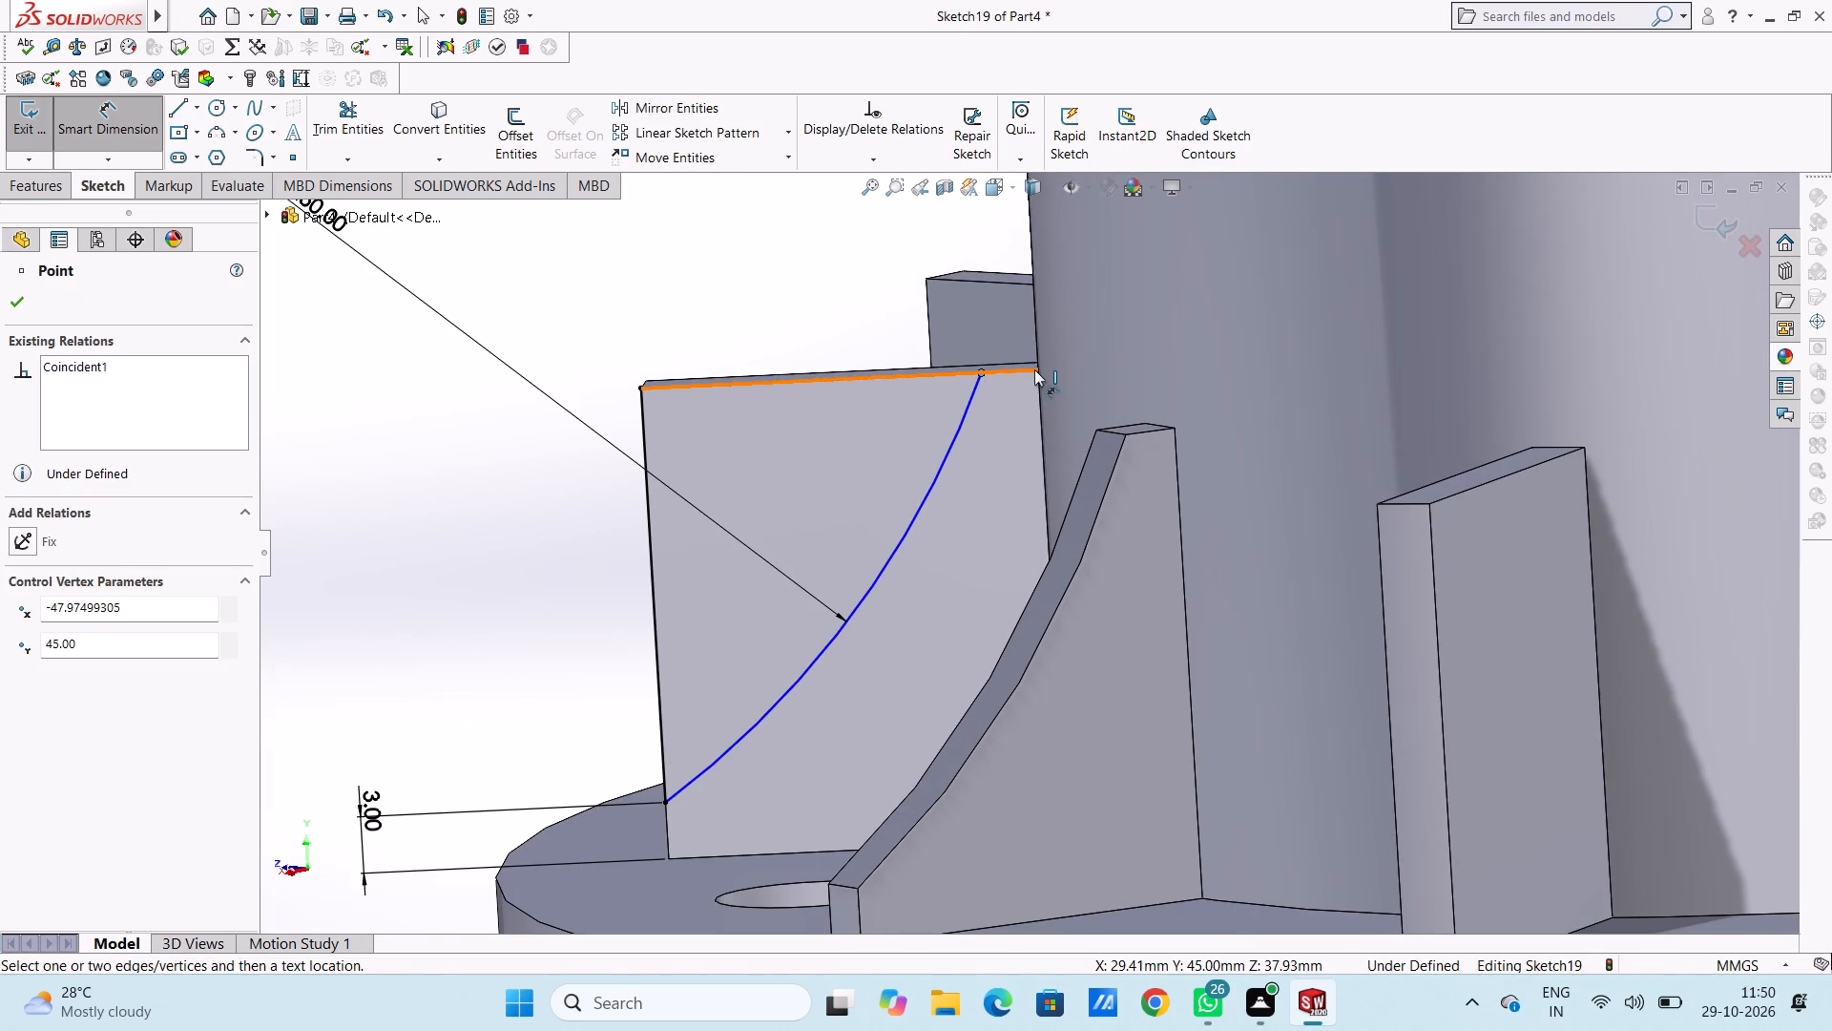
click(1036, 369)
scroll(1021, 320, up, 5)
click(837, 273)
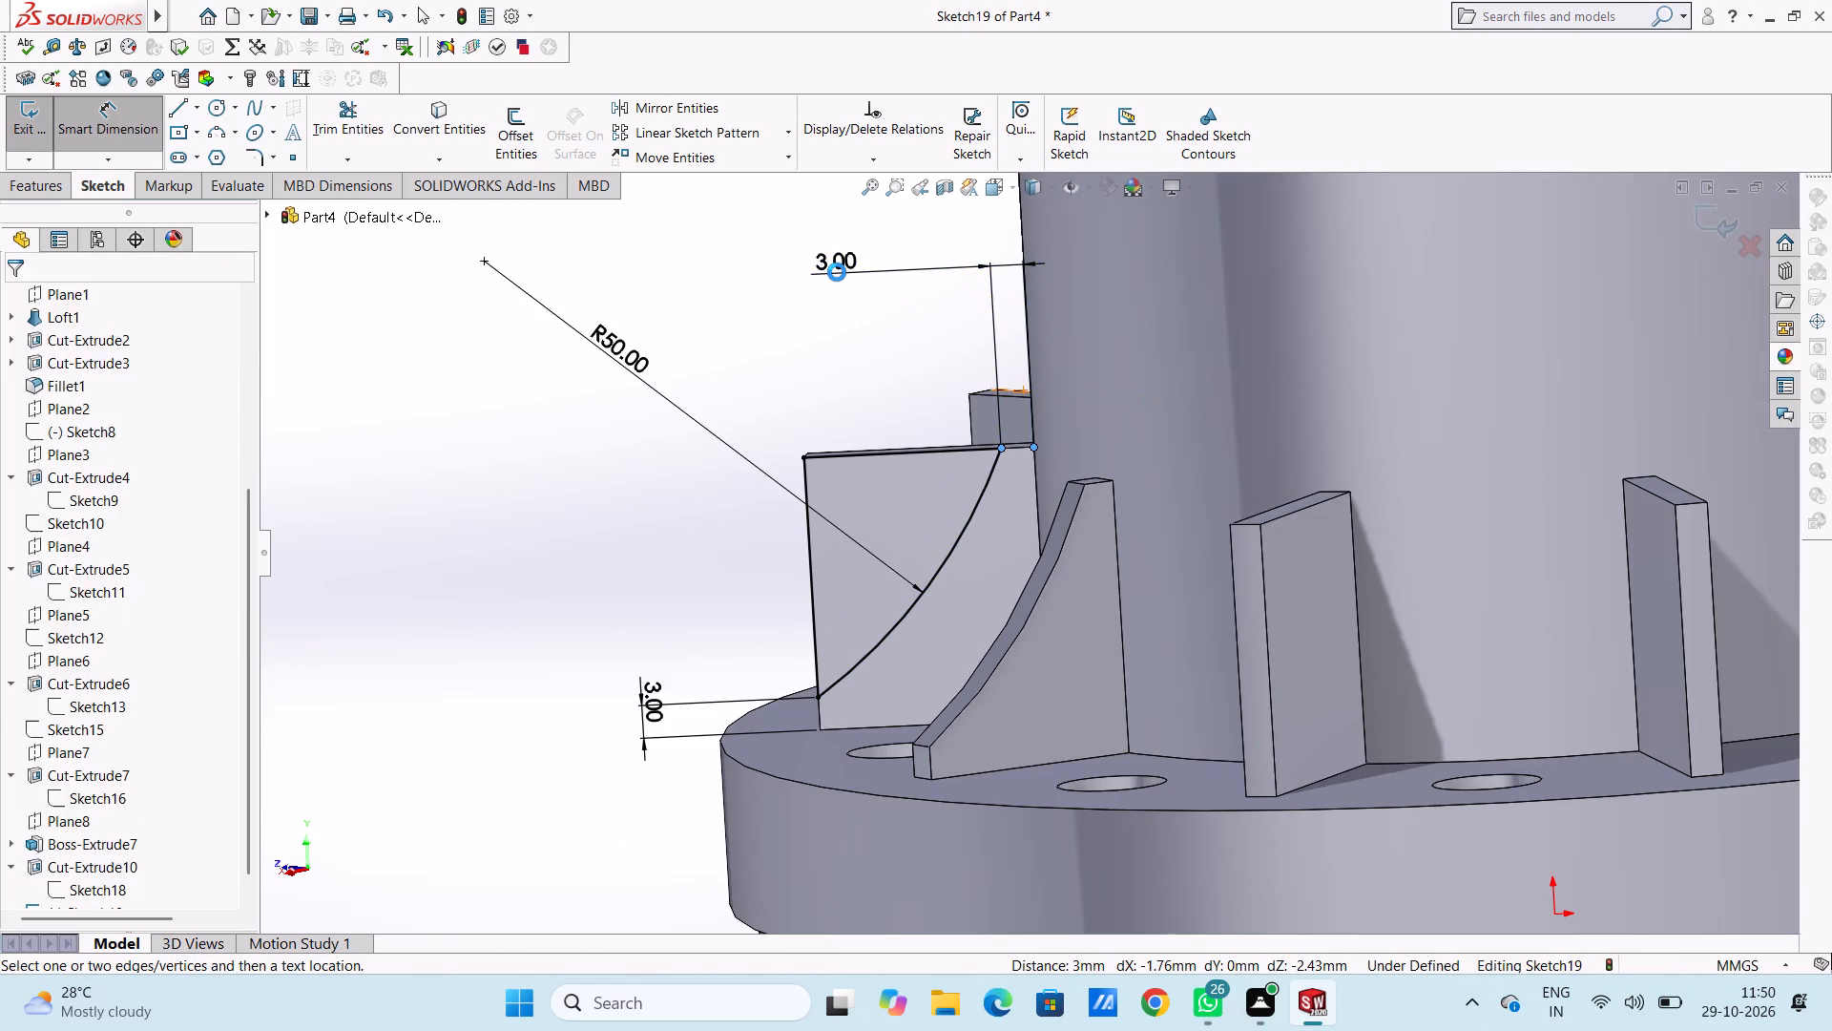
click(746, 243)
click(694, 345)
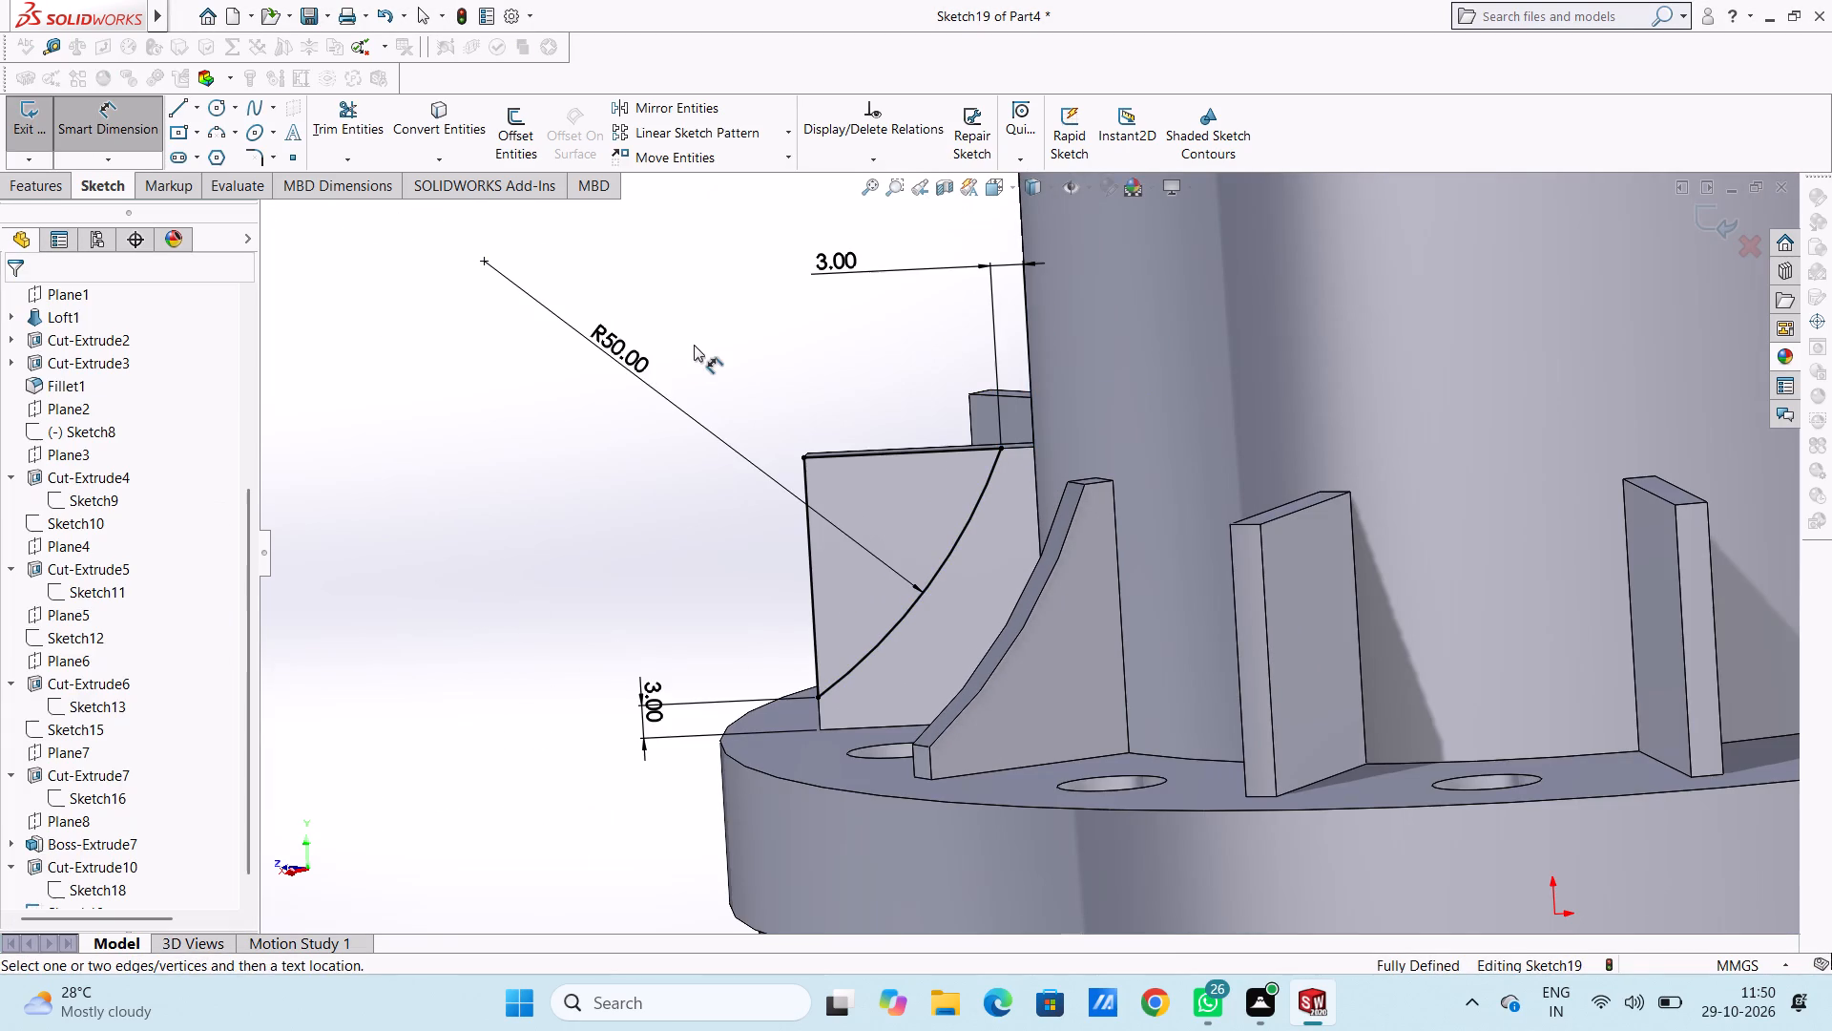
middle_drag(634, 500, 674, 527)
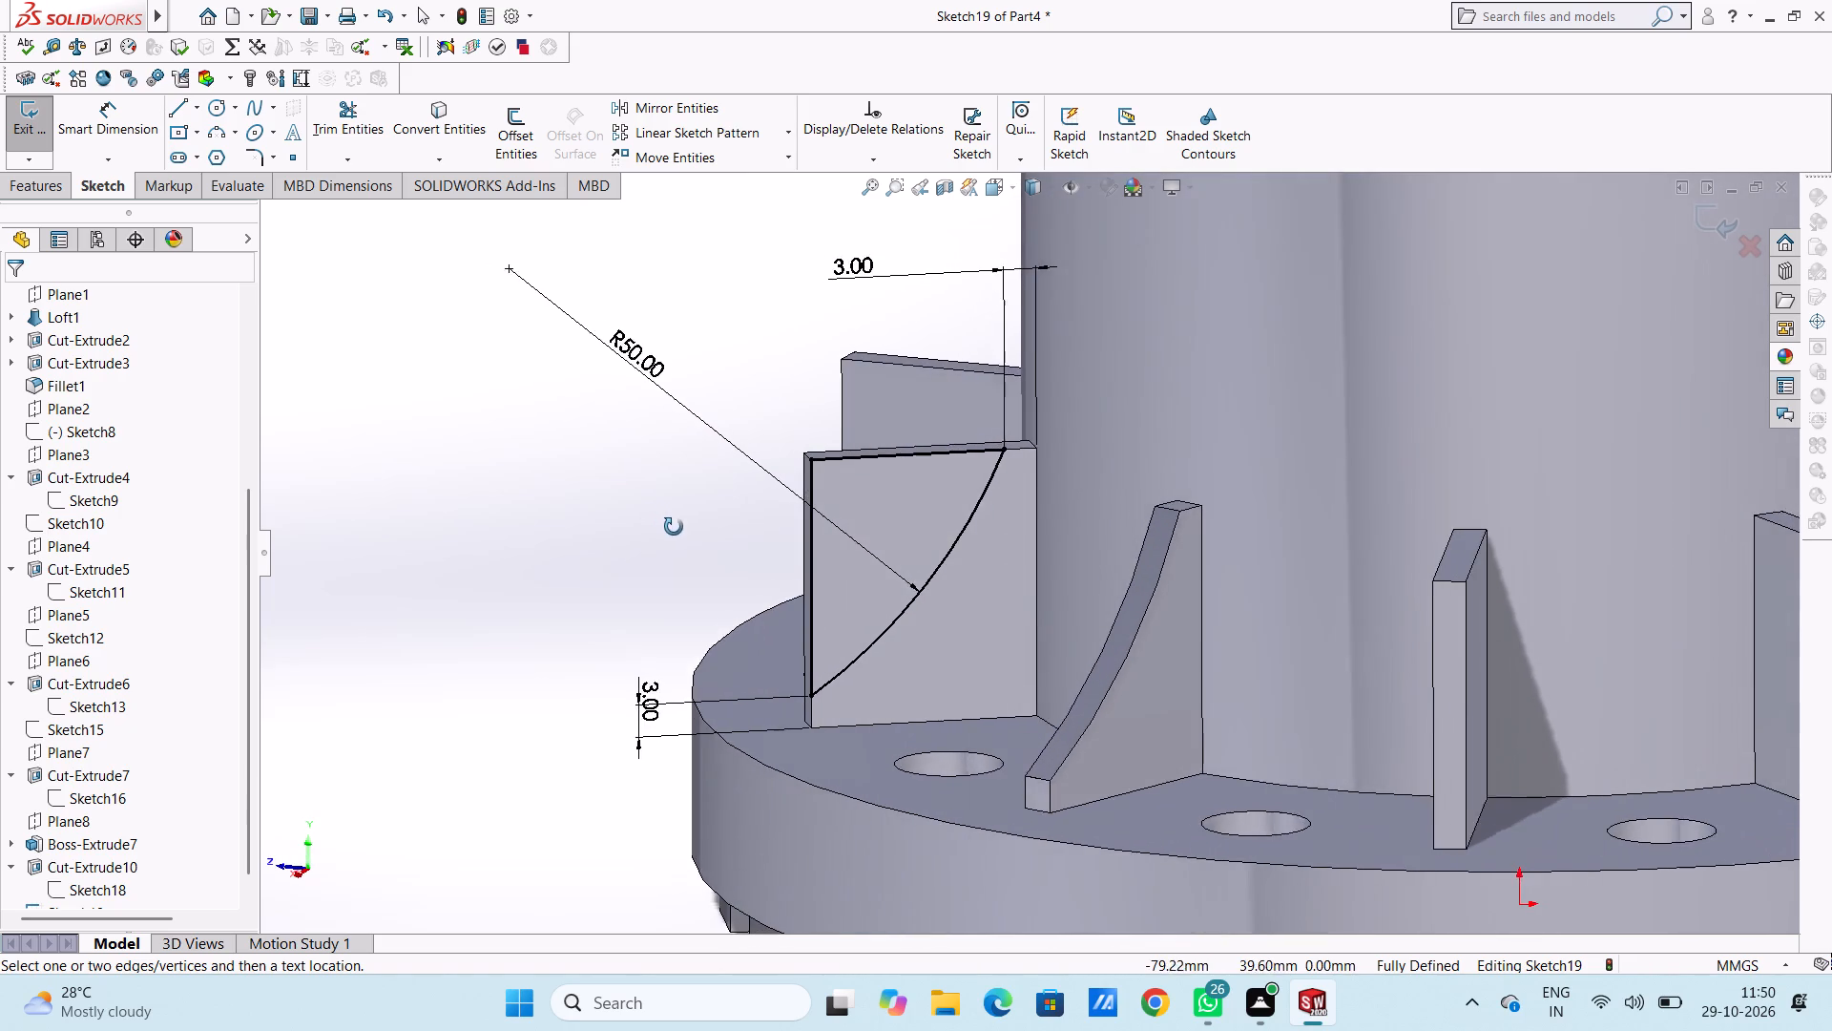
middle_drag(674, 527, 674, 528)
click(105, 126)
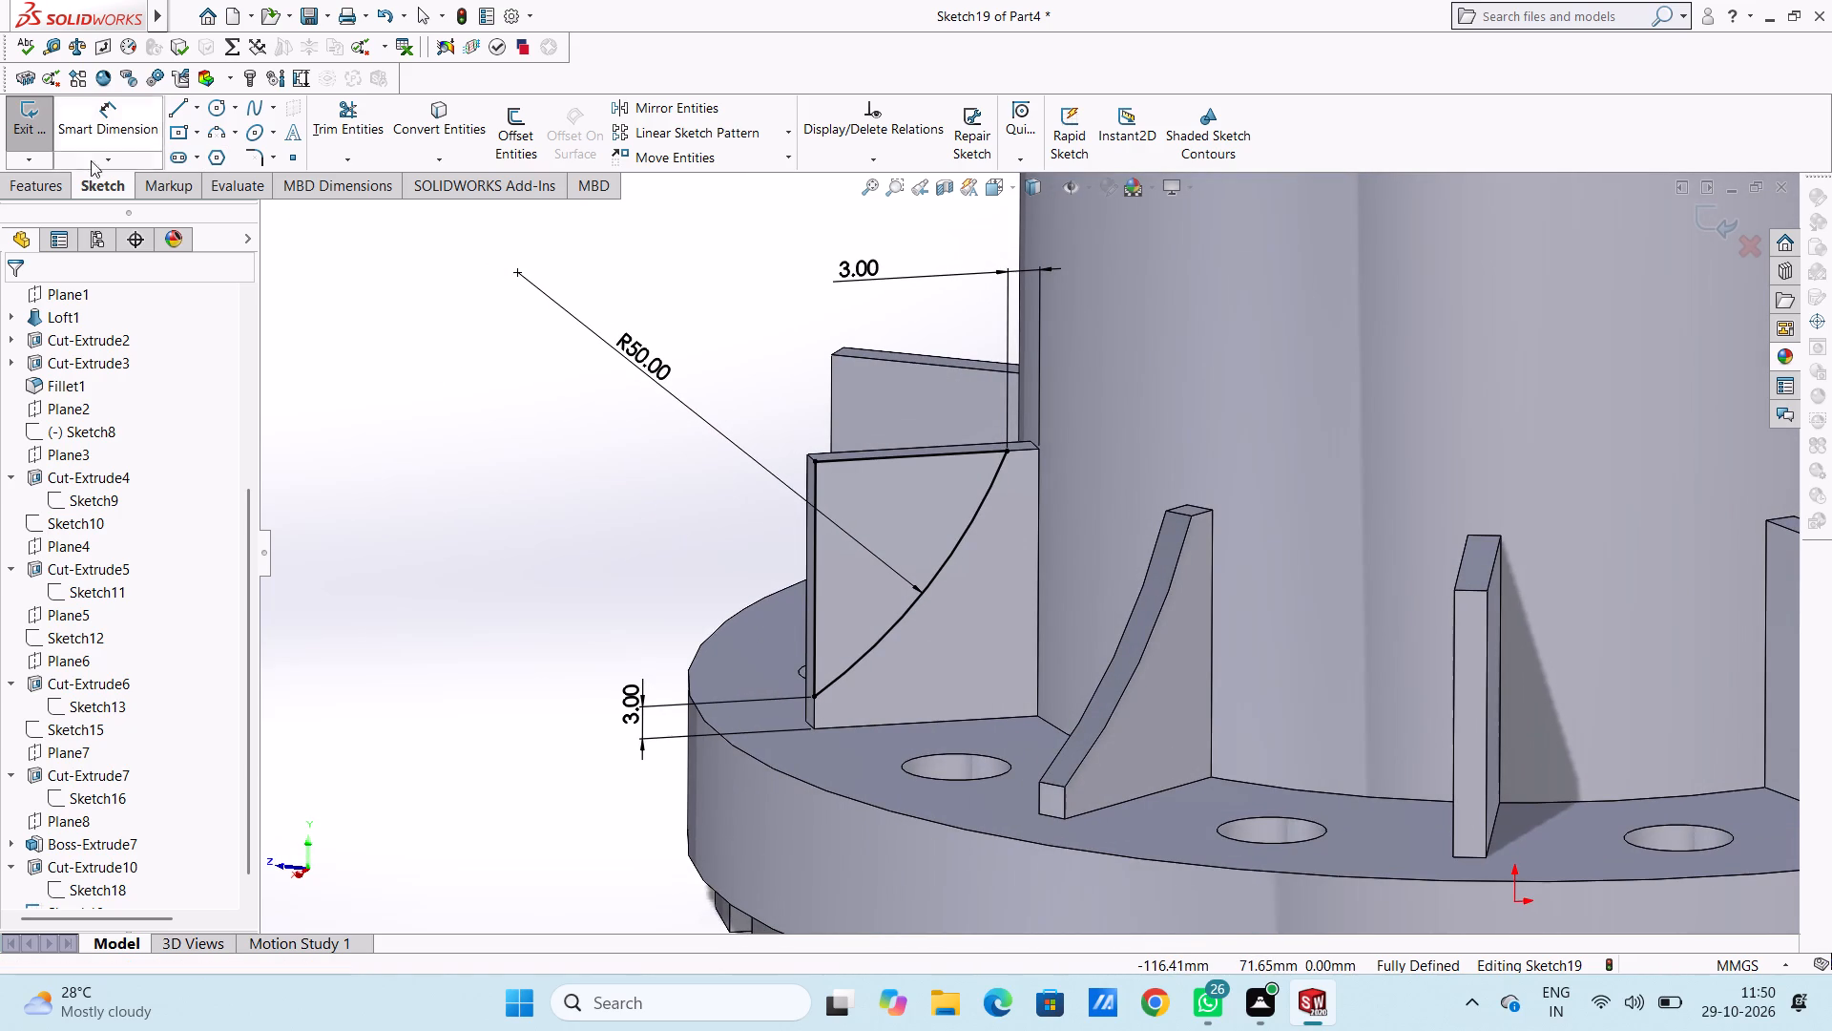
Cut-extrude the closed arc profile through the rib.
click(58, 185)
click(305, 133)
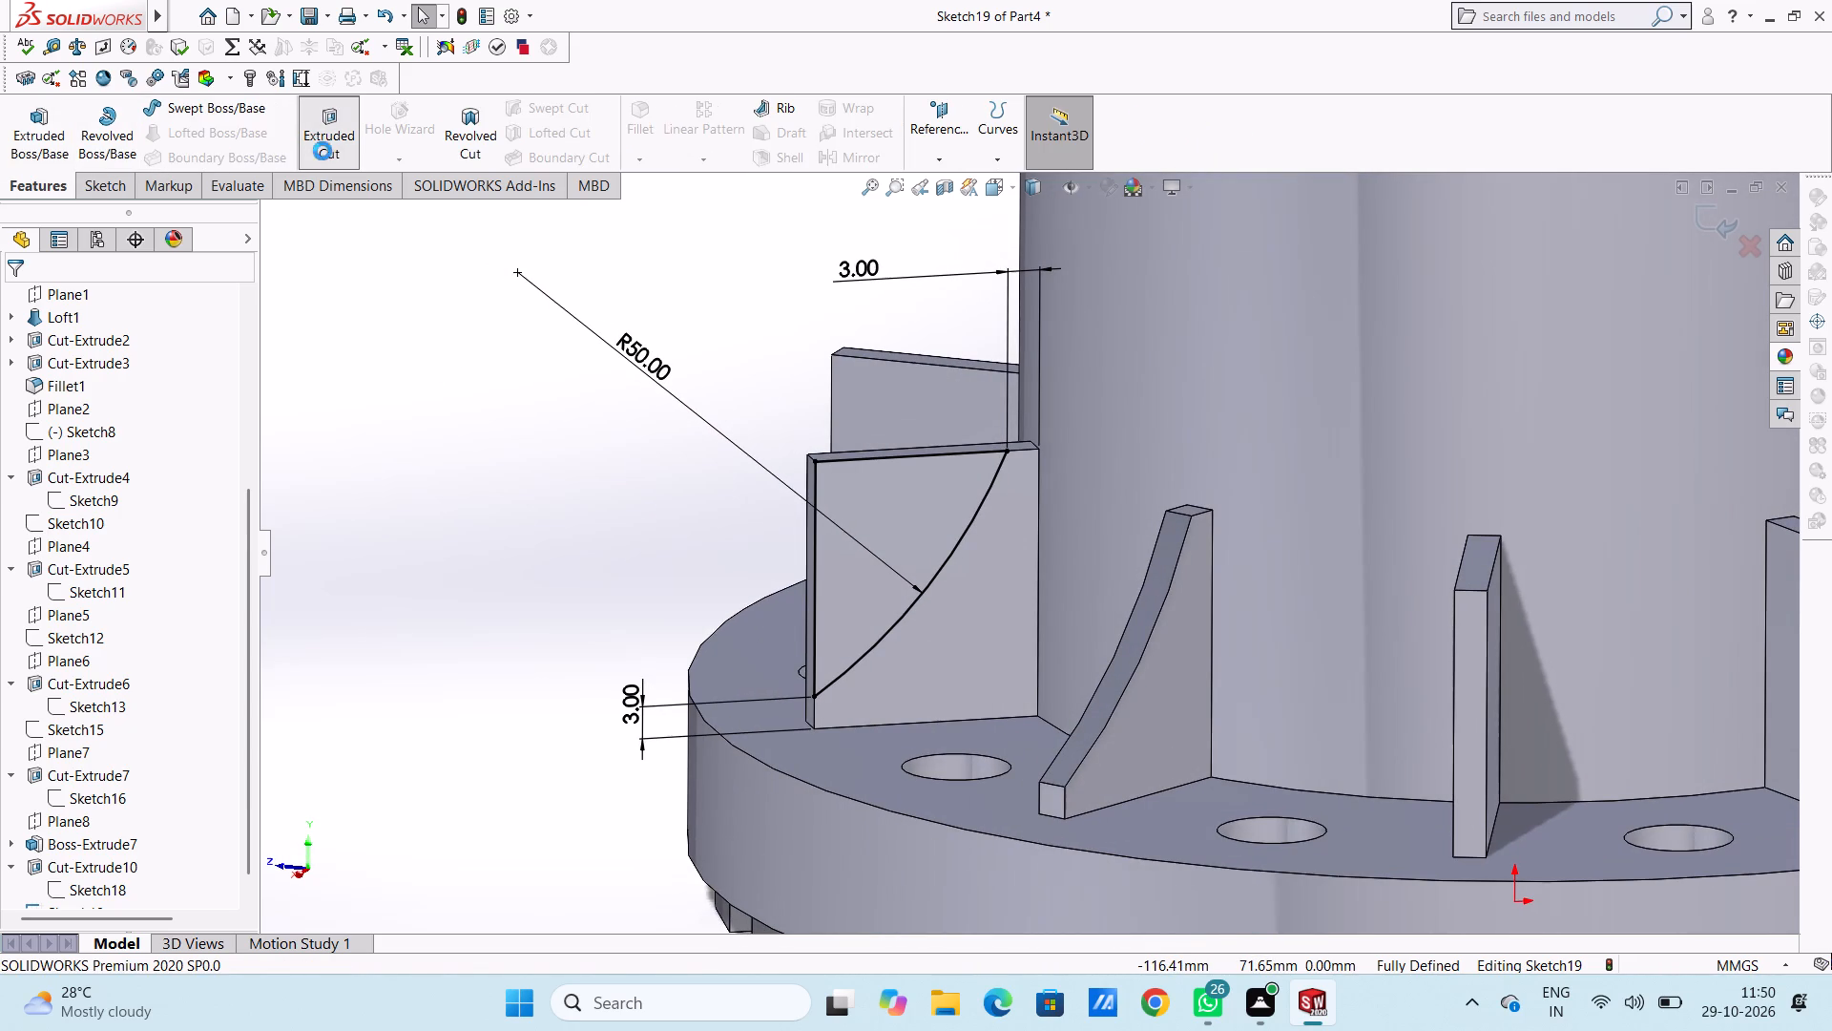
click(13, 298)
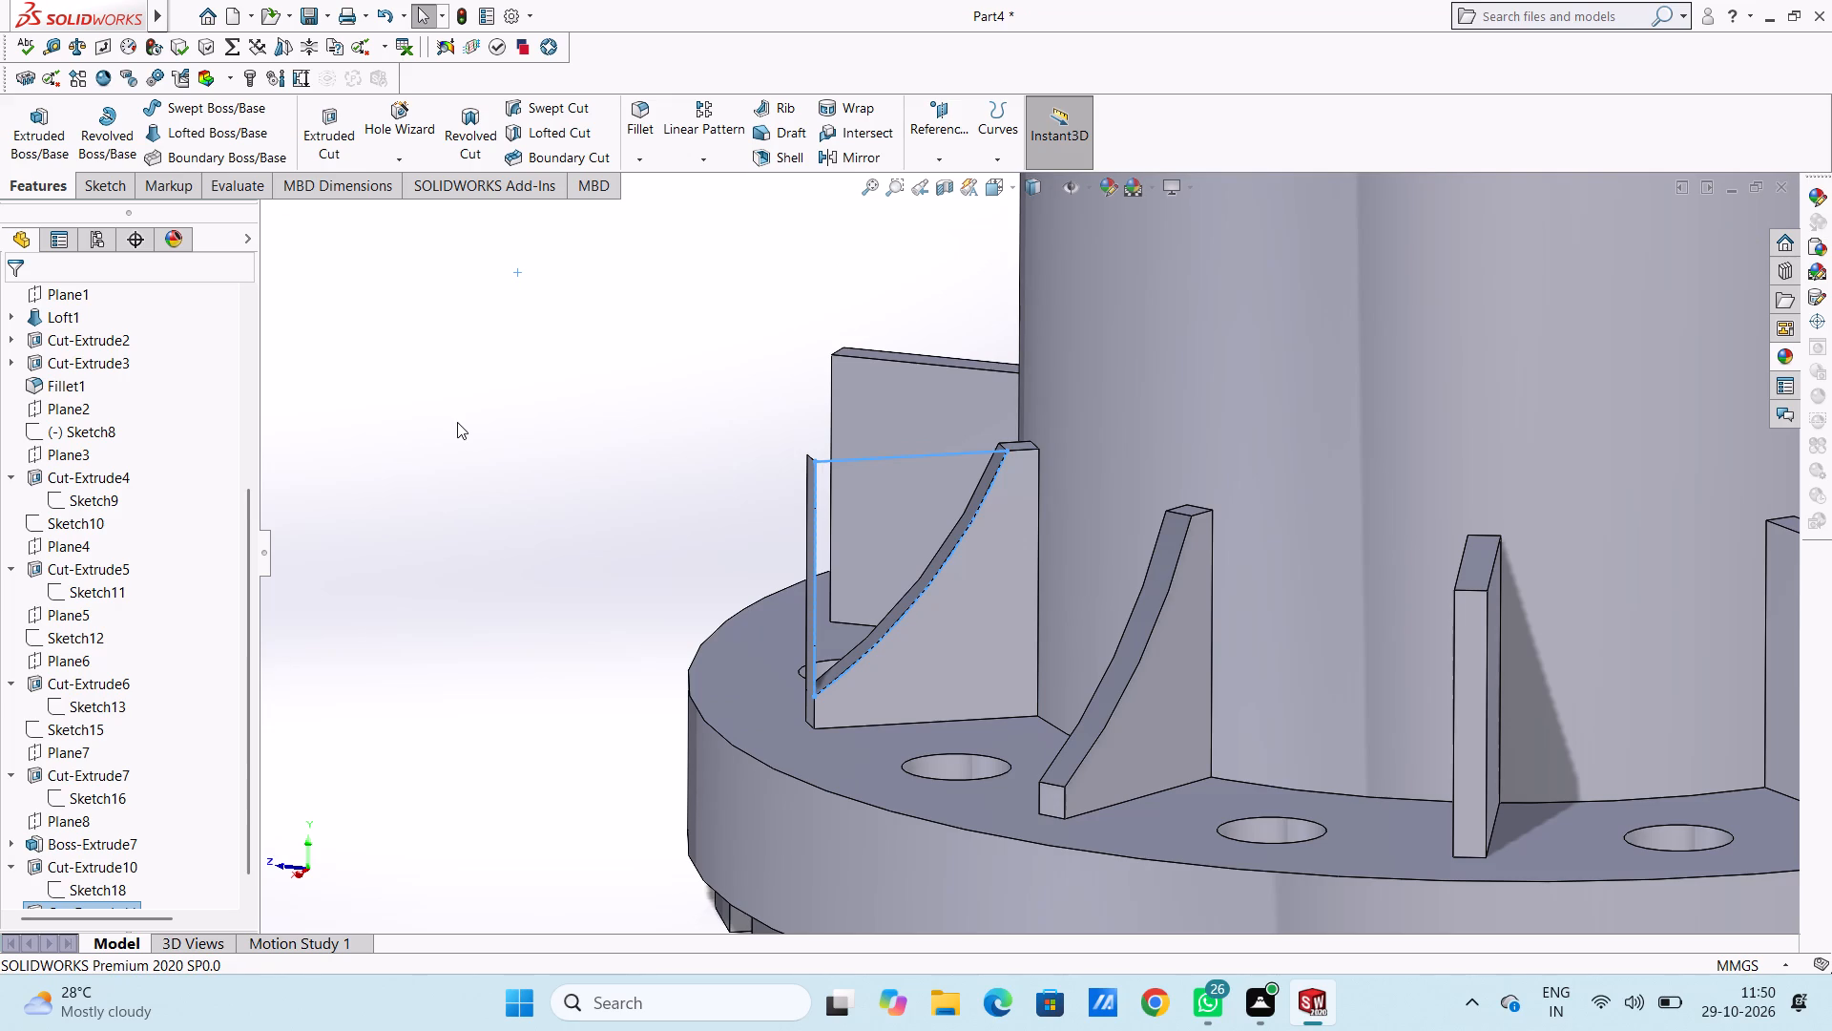
Undo the last cut-extrude to get back into the rib's arc profile sketch.
key(Escape)
key(ctrl+z)
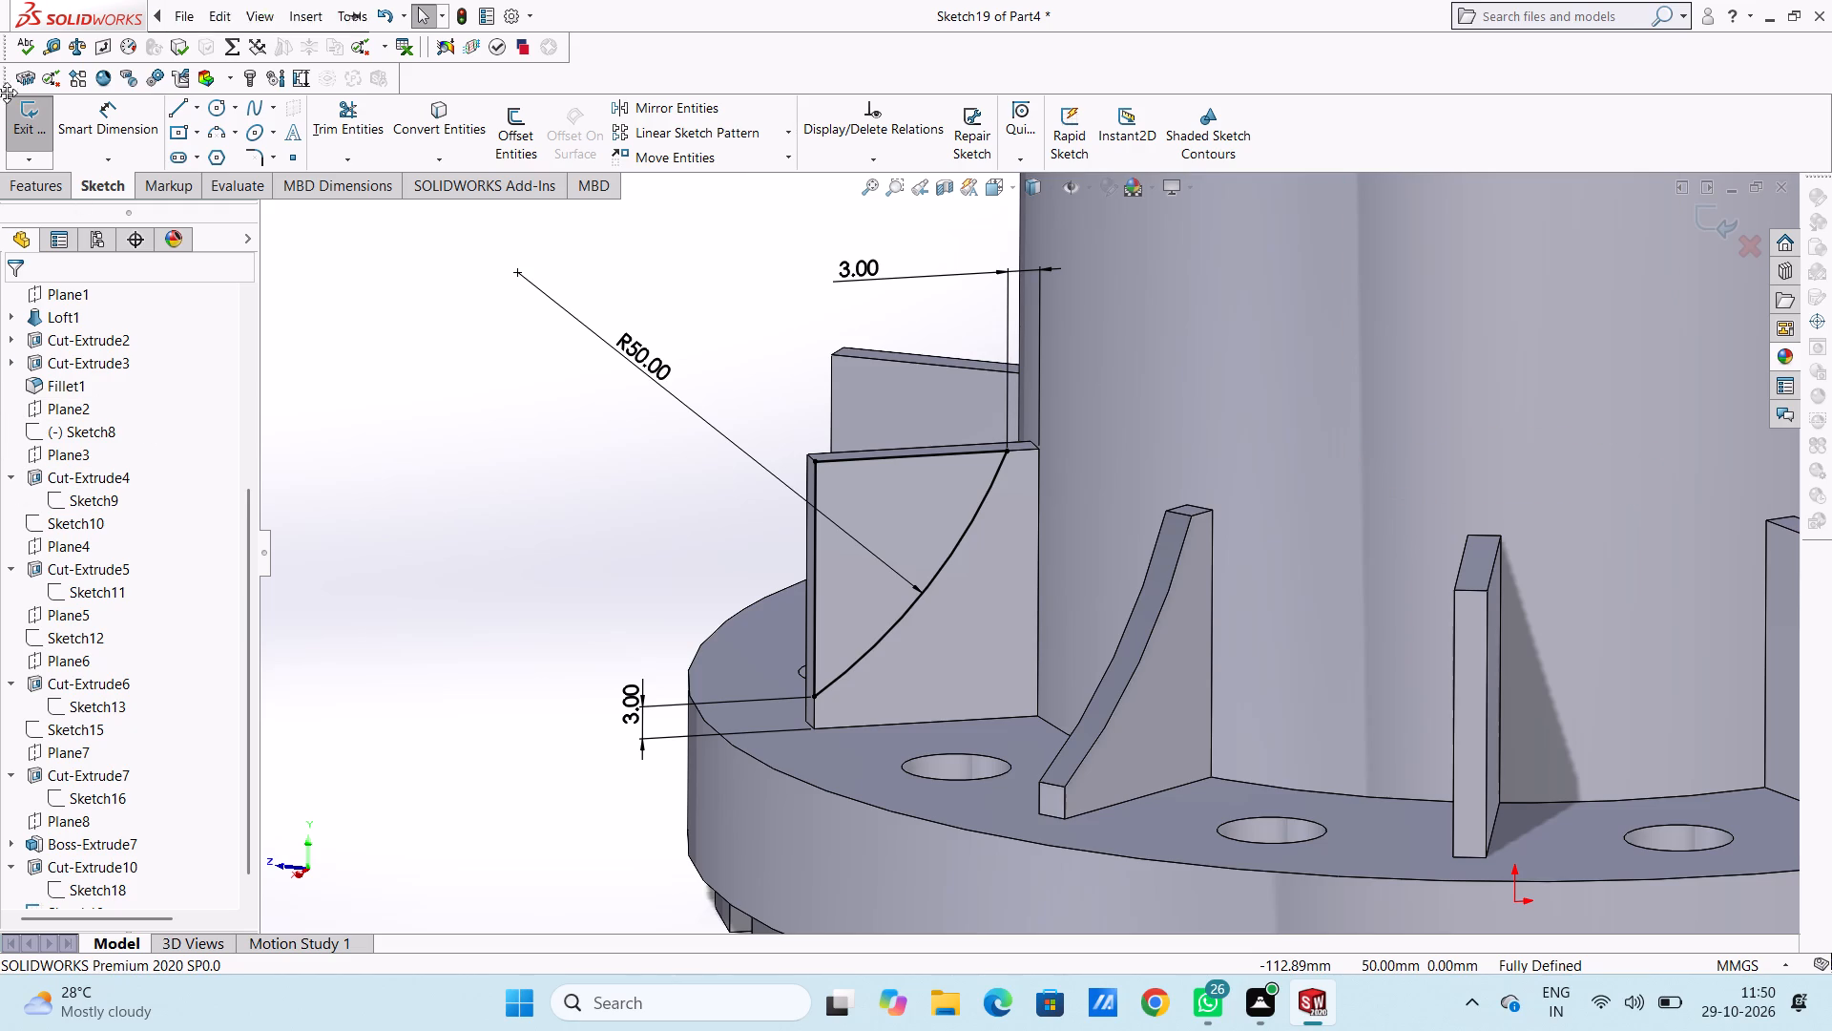
Sketch connected lines outside the rib from the arc's lower end outward, up about 25 mm, across about 21 mm and down to its upper end.
click(181, 114)
scroll(810, 714, down, 3)
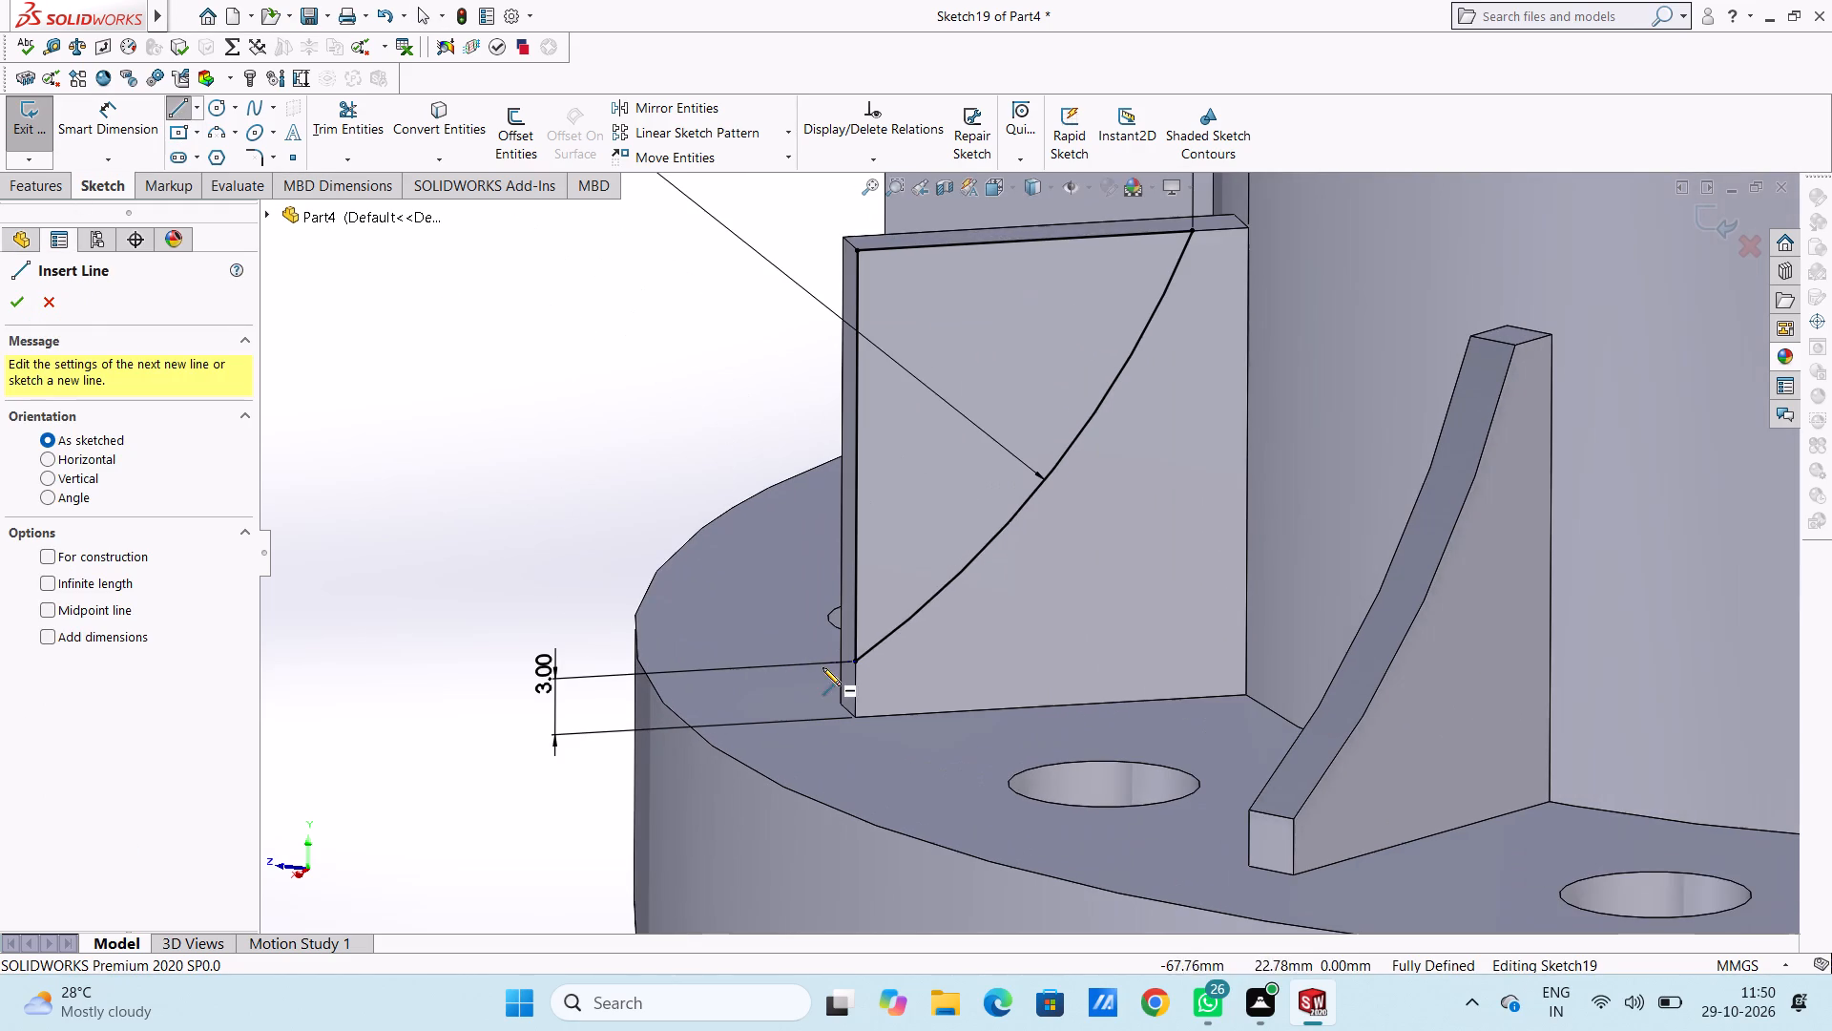
click(854, 662)
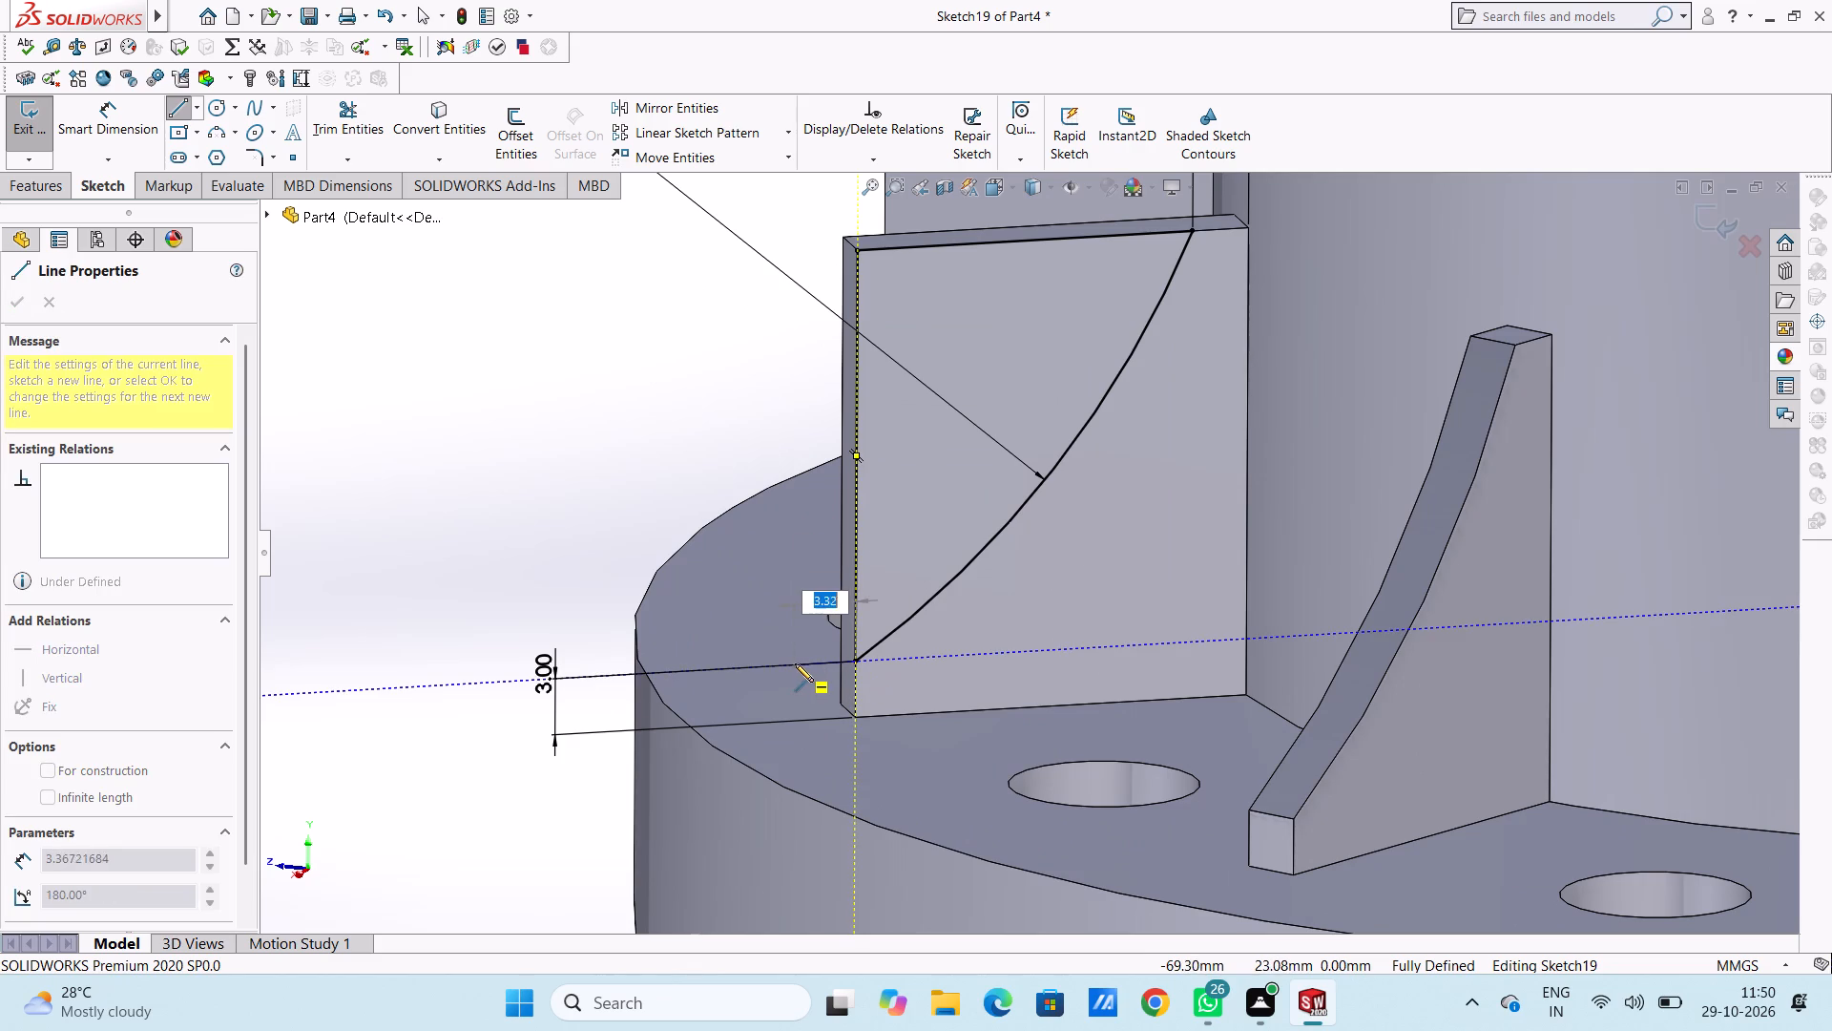
click(806, 661)
scroll(798, 375, up, 4)
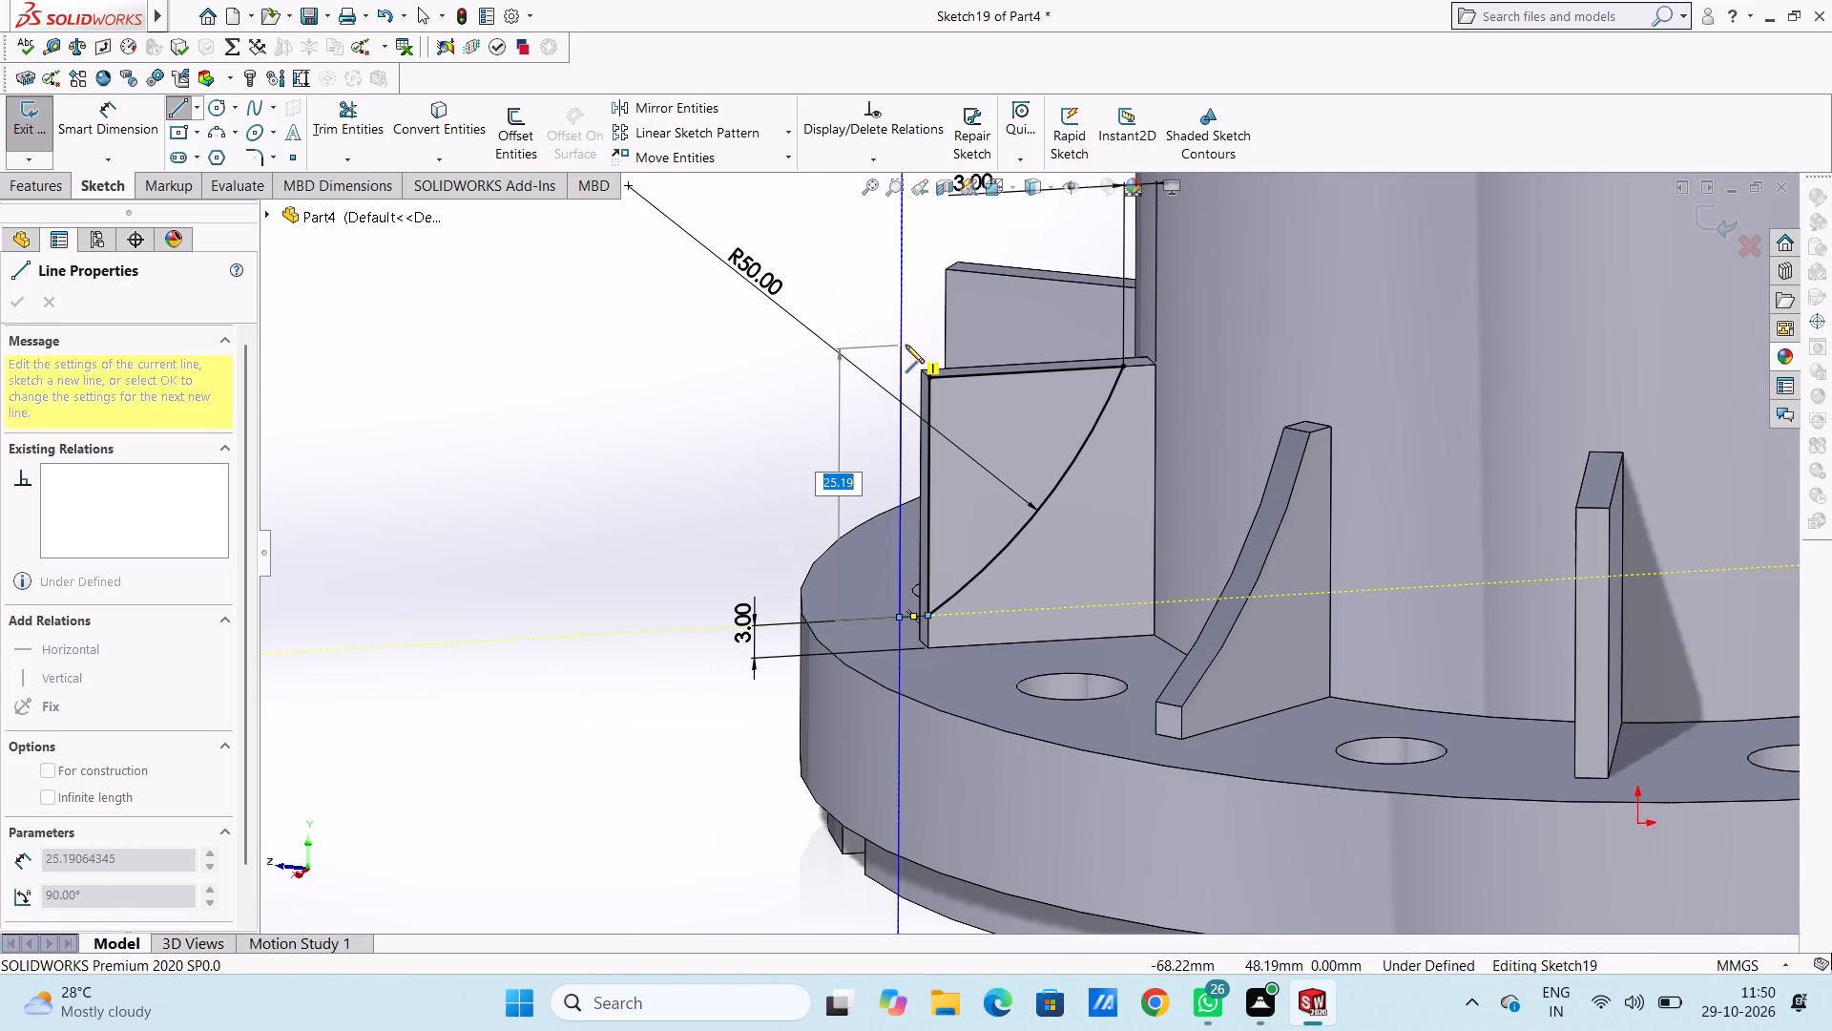
click(906, 345)
click(1125, 337)
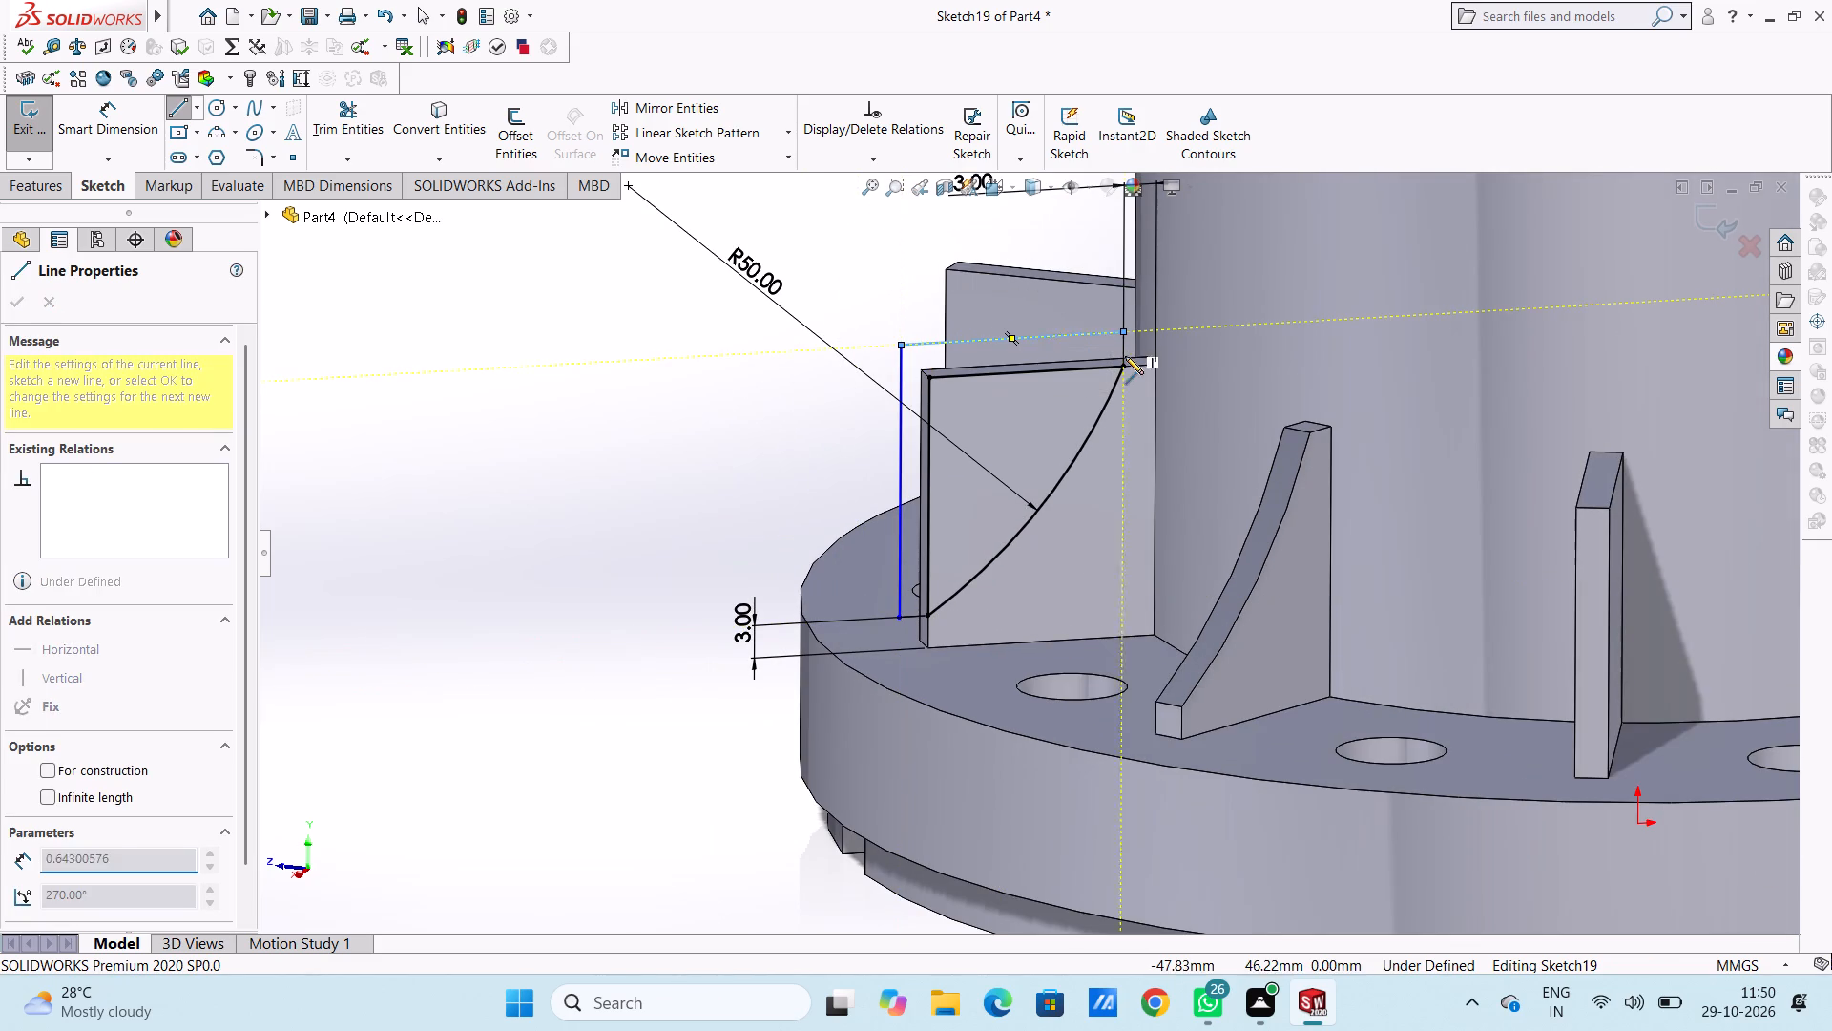
click(1125, 366)
right_click(726, 347)
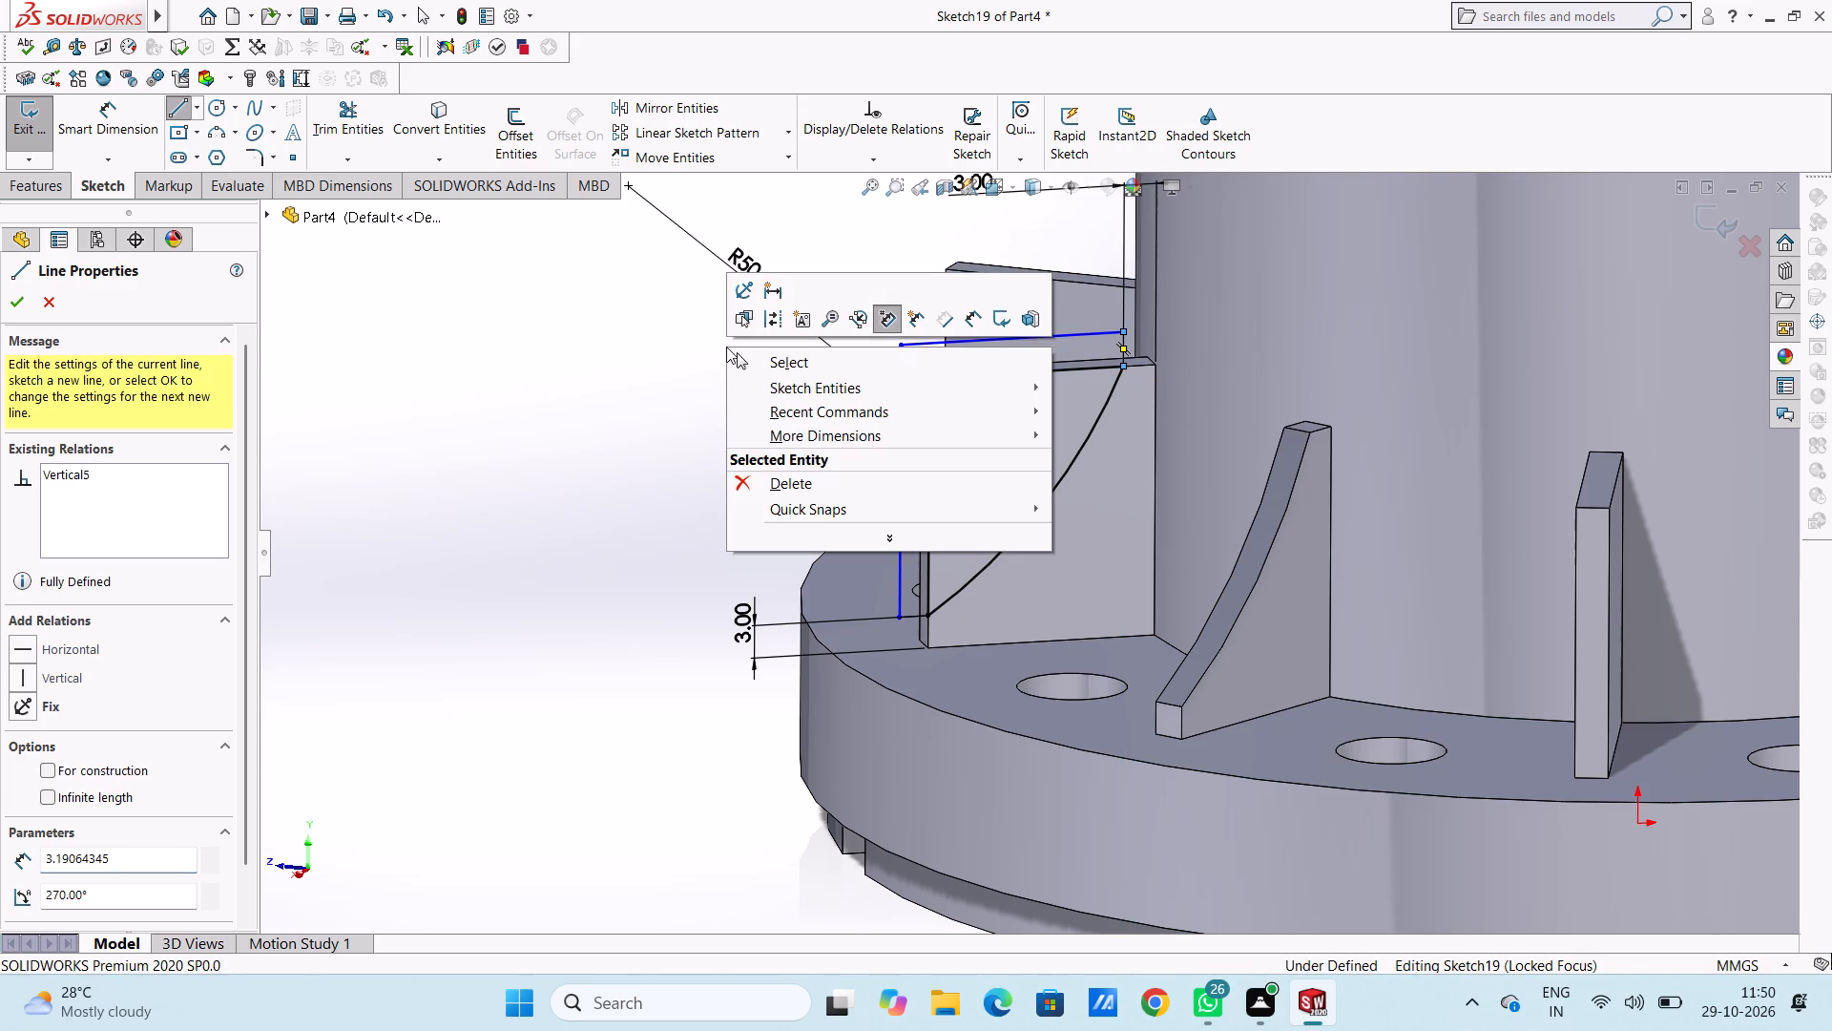
click(738, 360)
click(678, 380)
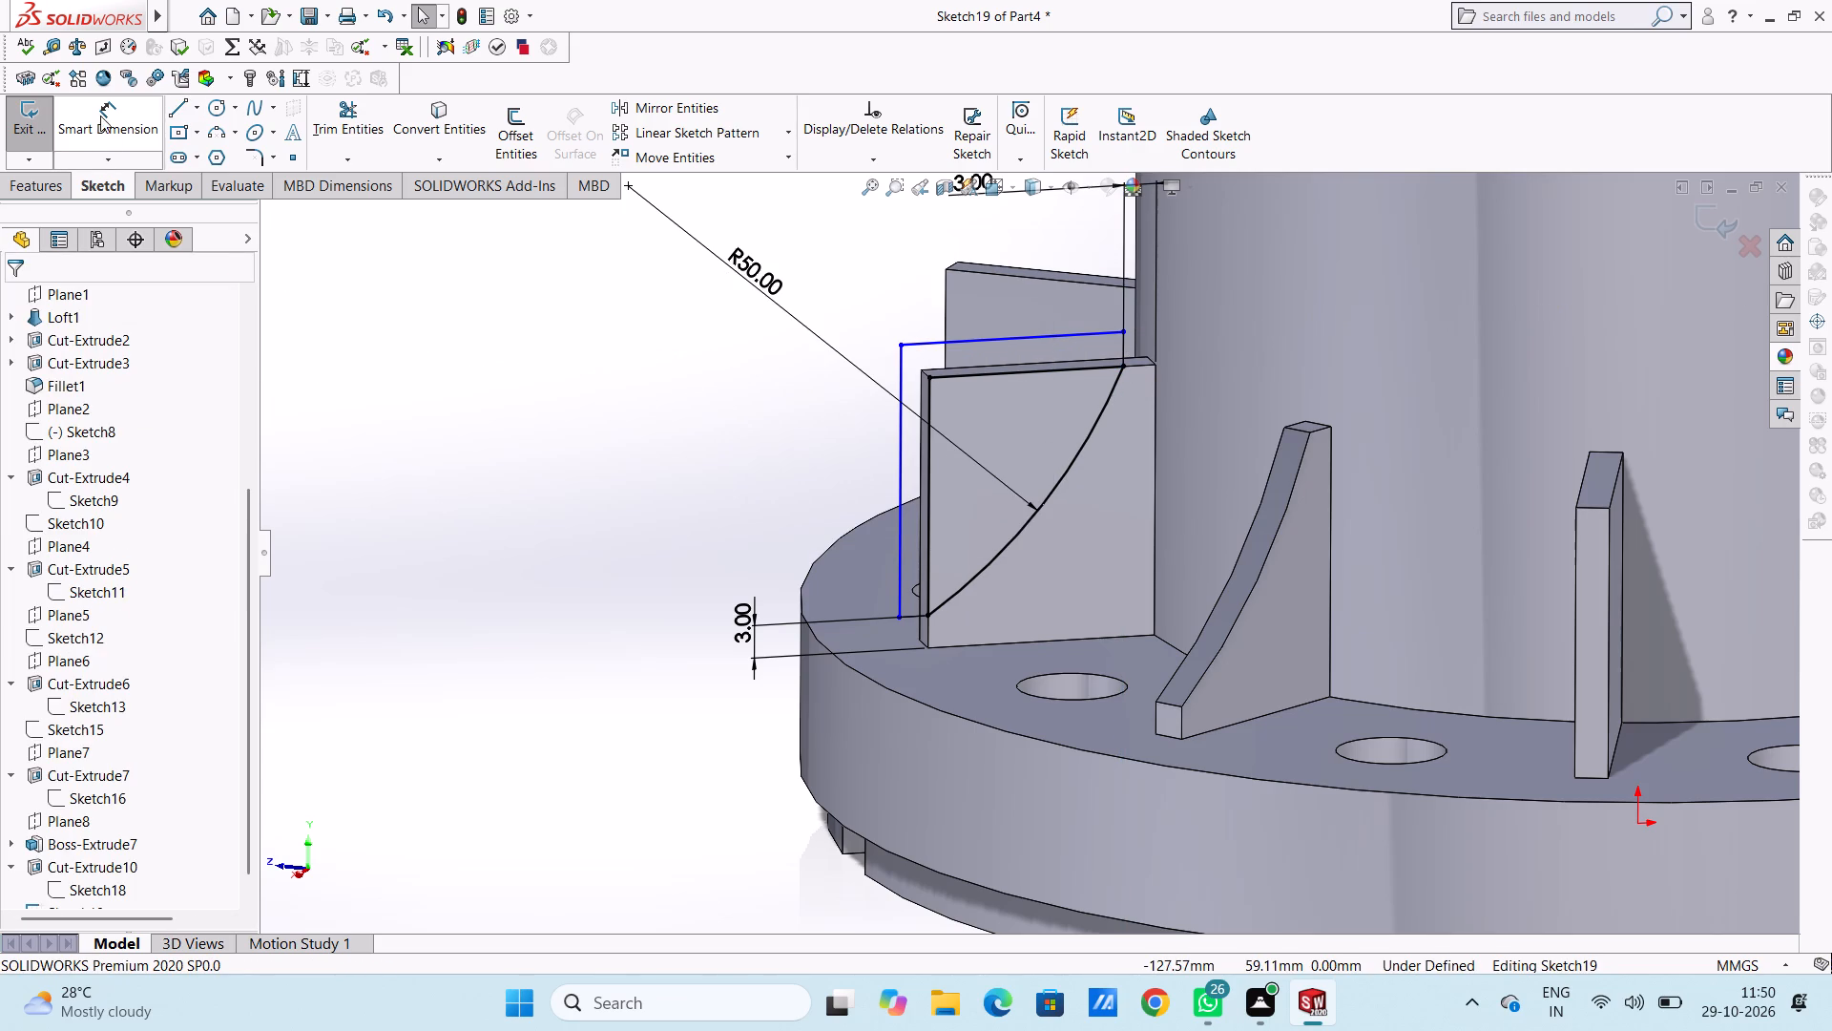
Dimension the lengths of the new outer vertical line and the new top horizontal line.
click(101, 115)
click(900, 453)
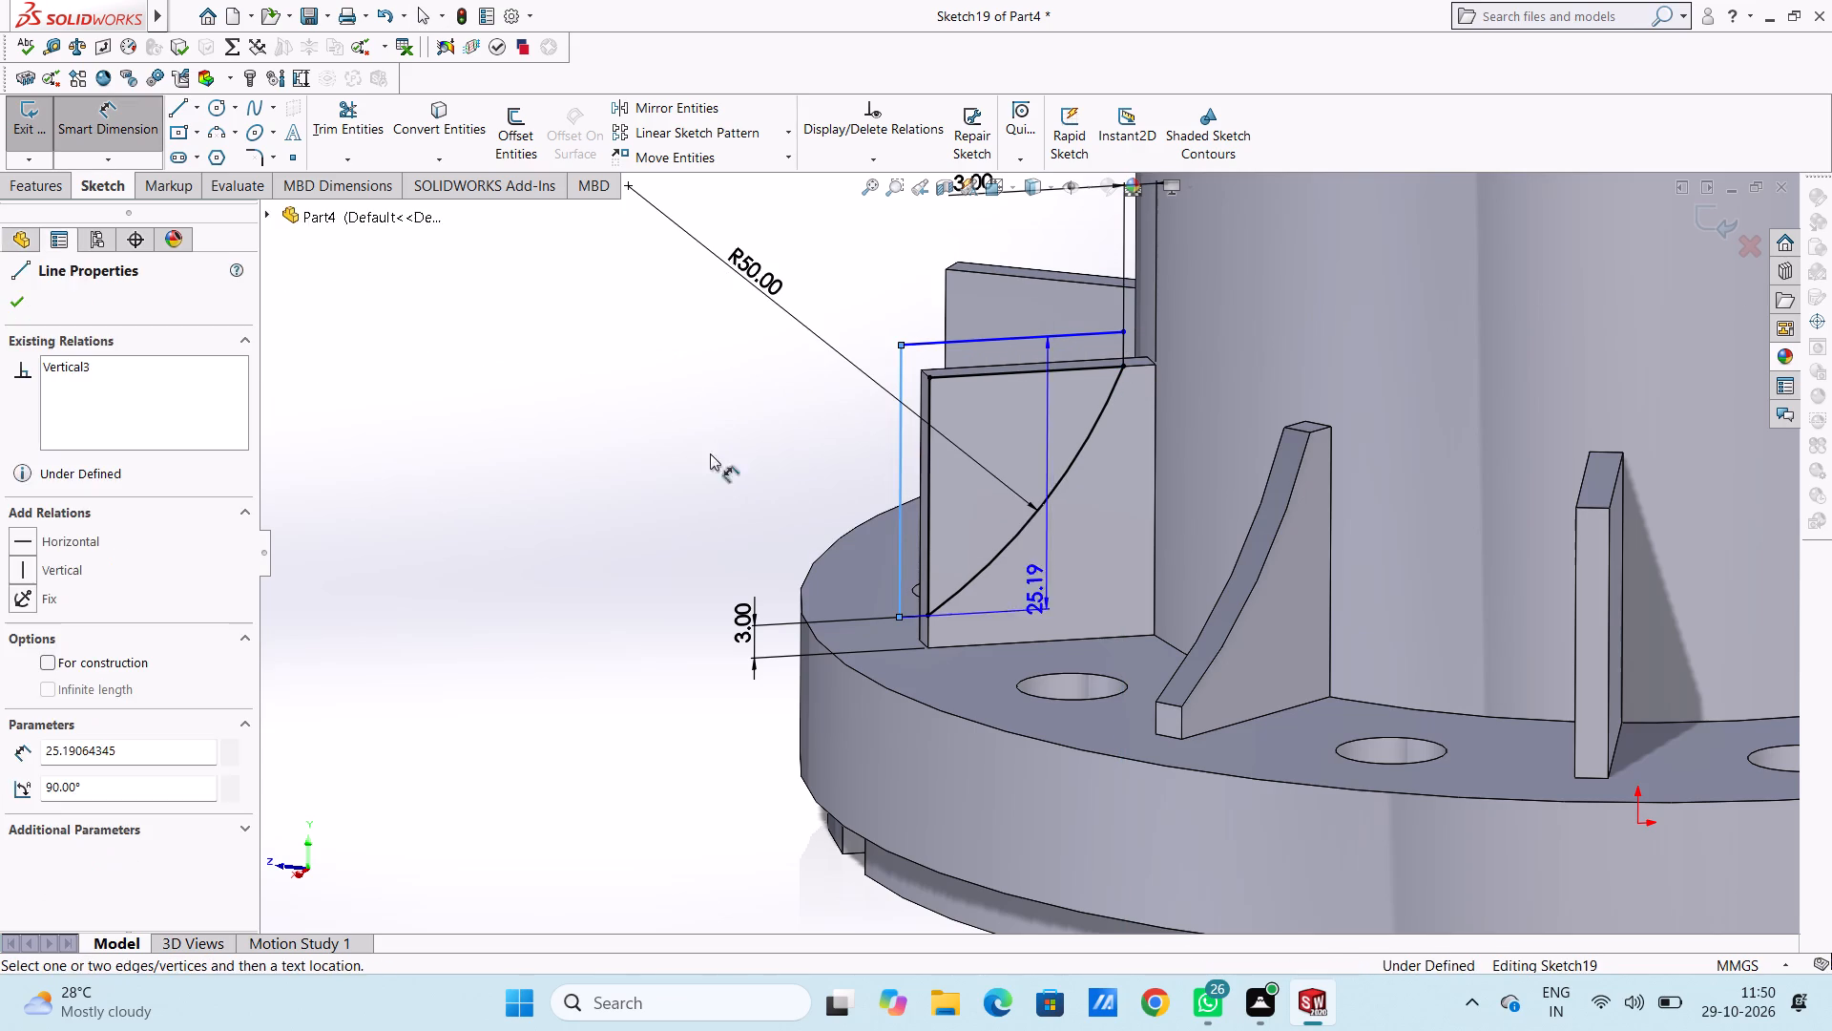
click(623, 459)
click(552, 430)
click(515, 414)
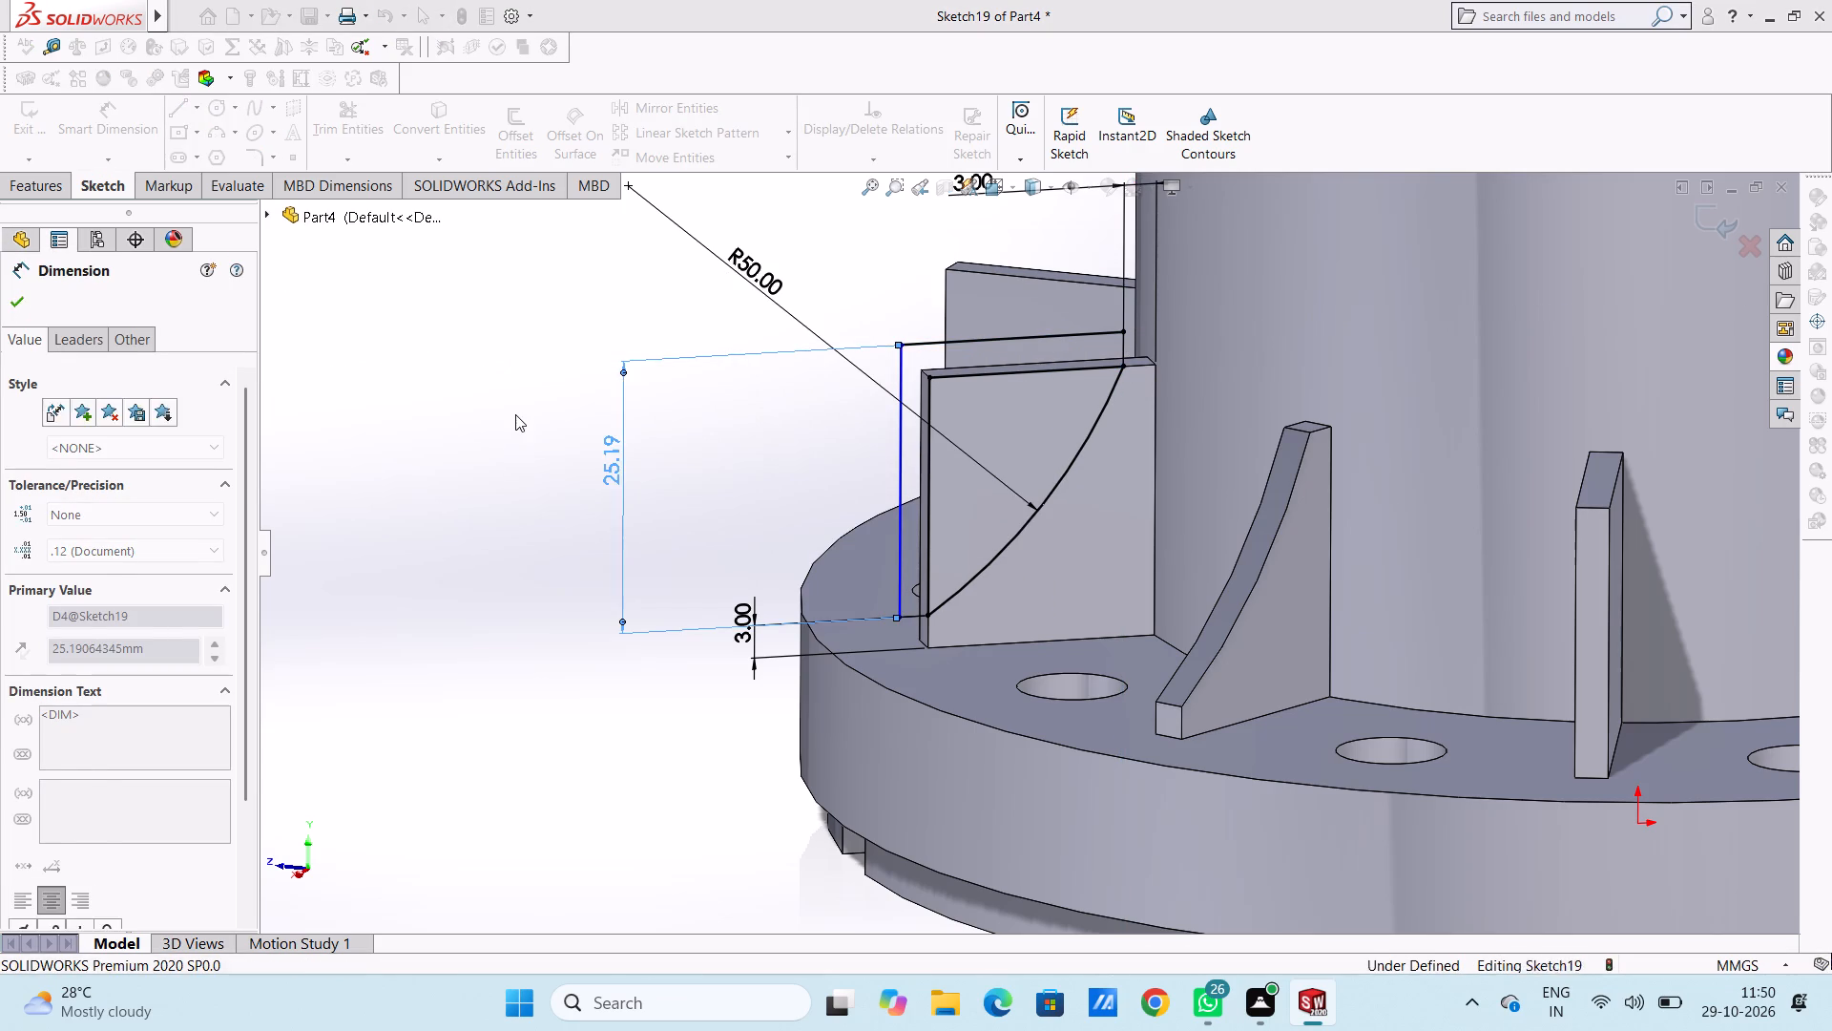
click(980, 342)
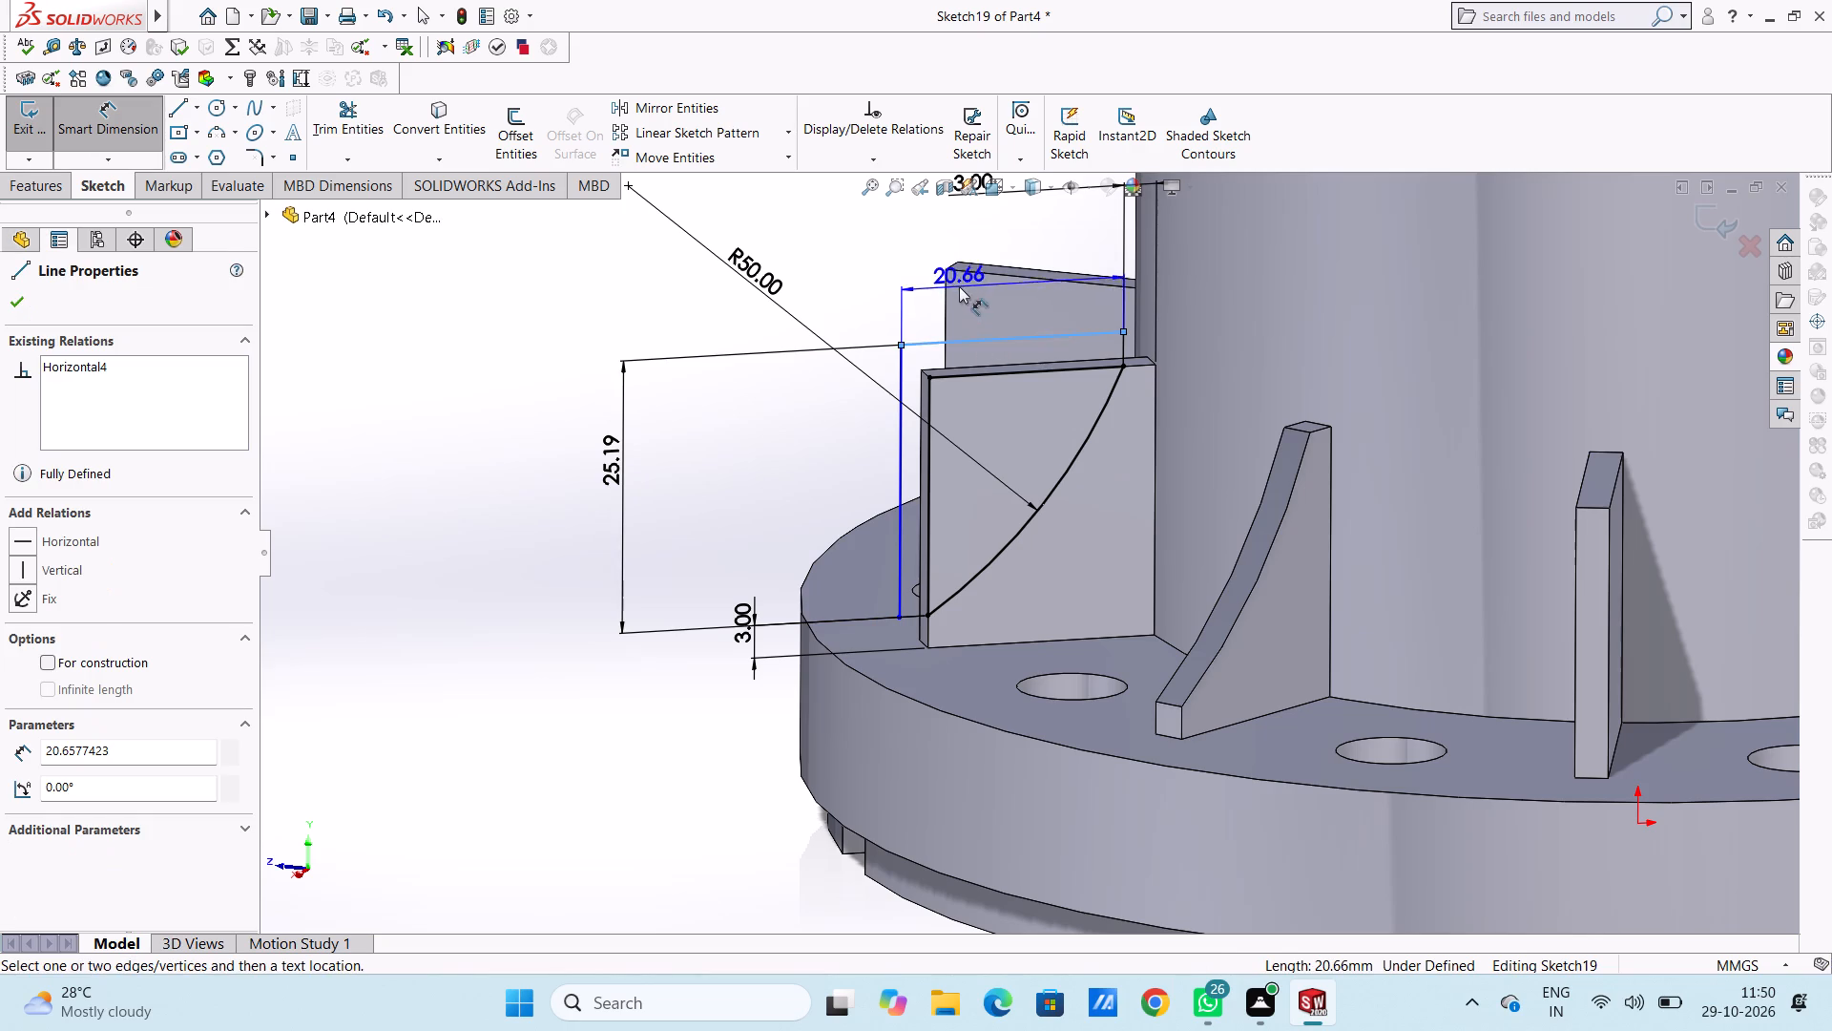
scroll(959, 285, up, 3)
click(840, 286)
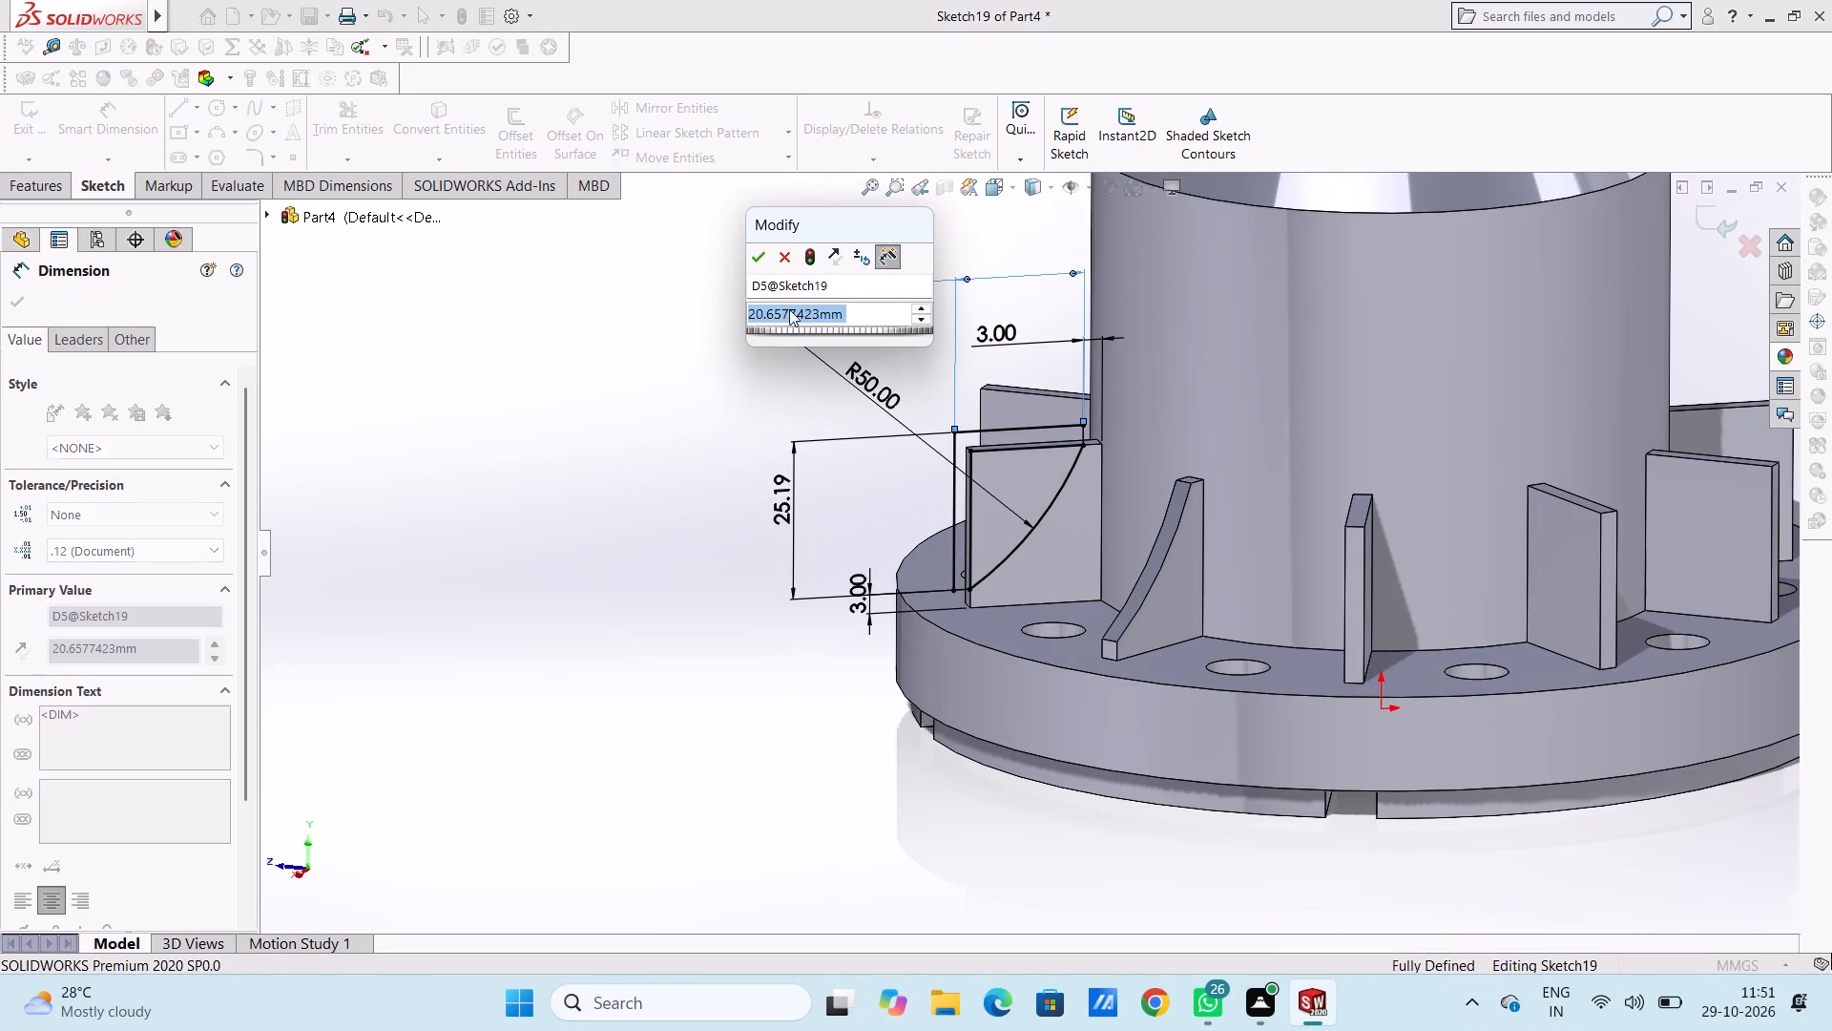
click(749, 263)
click(706, 300)
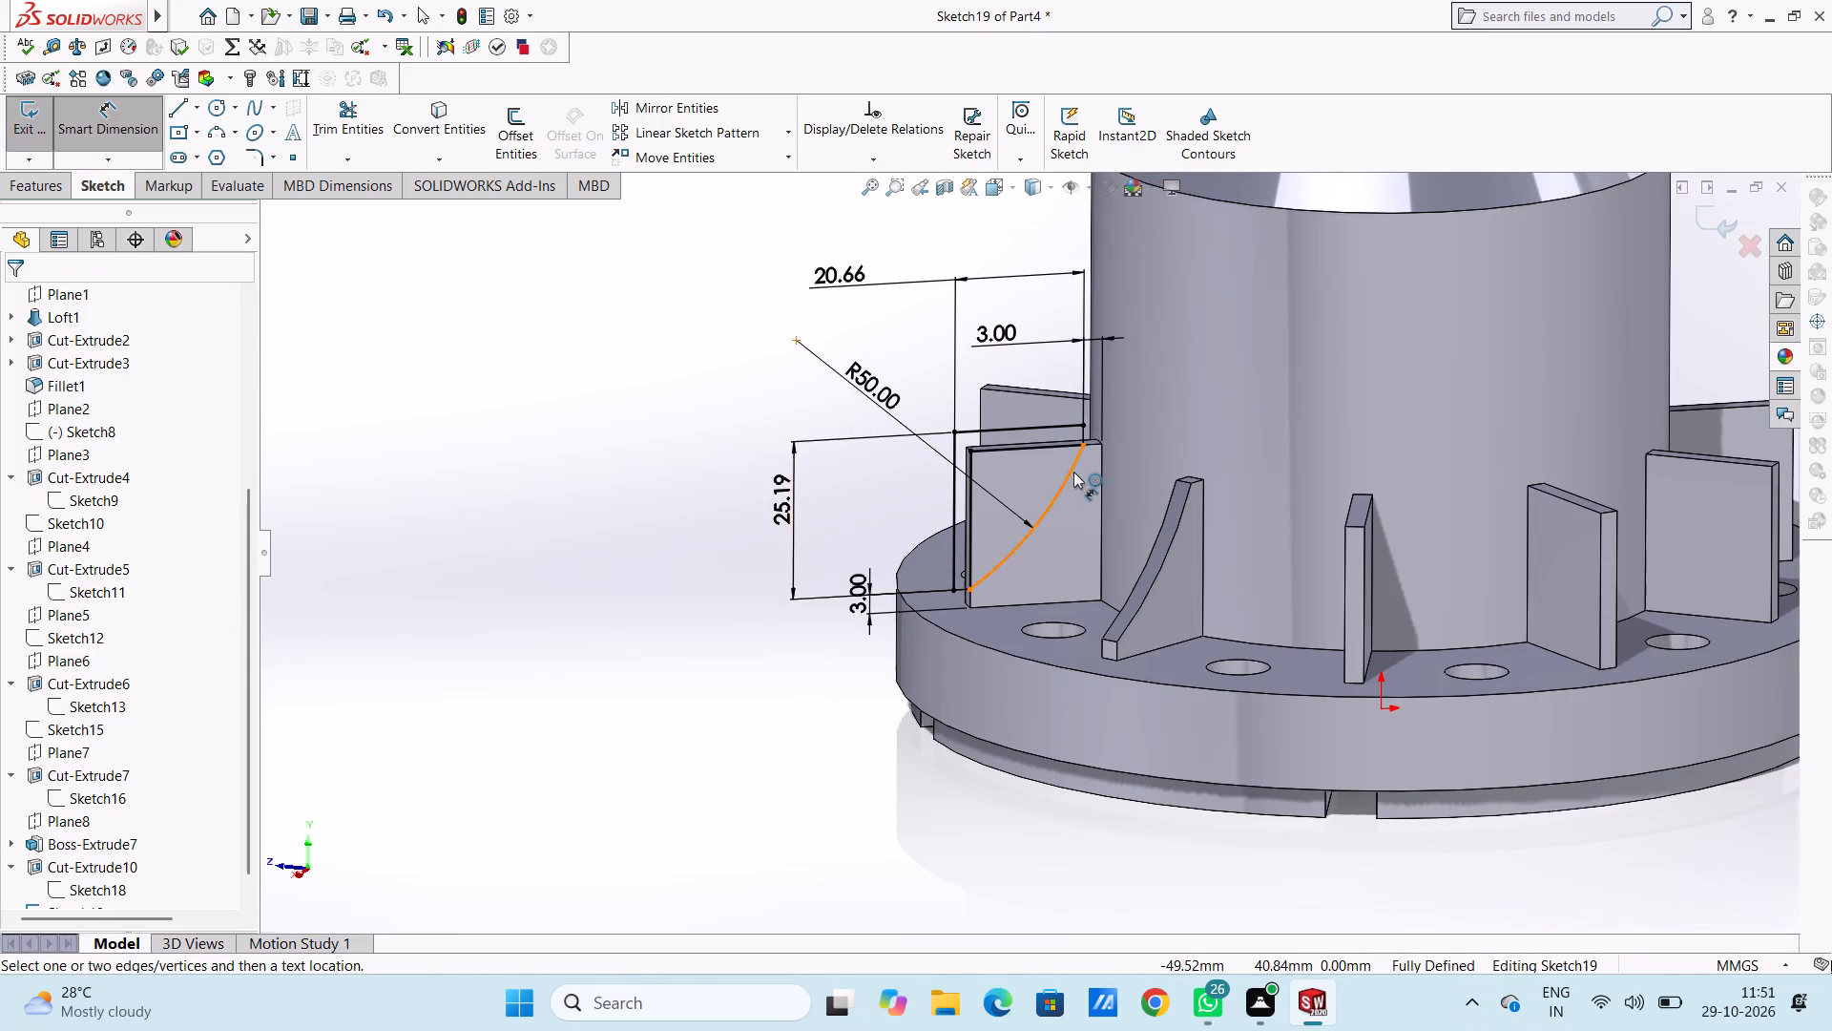
scroll(1073, 472, down, 3)
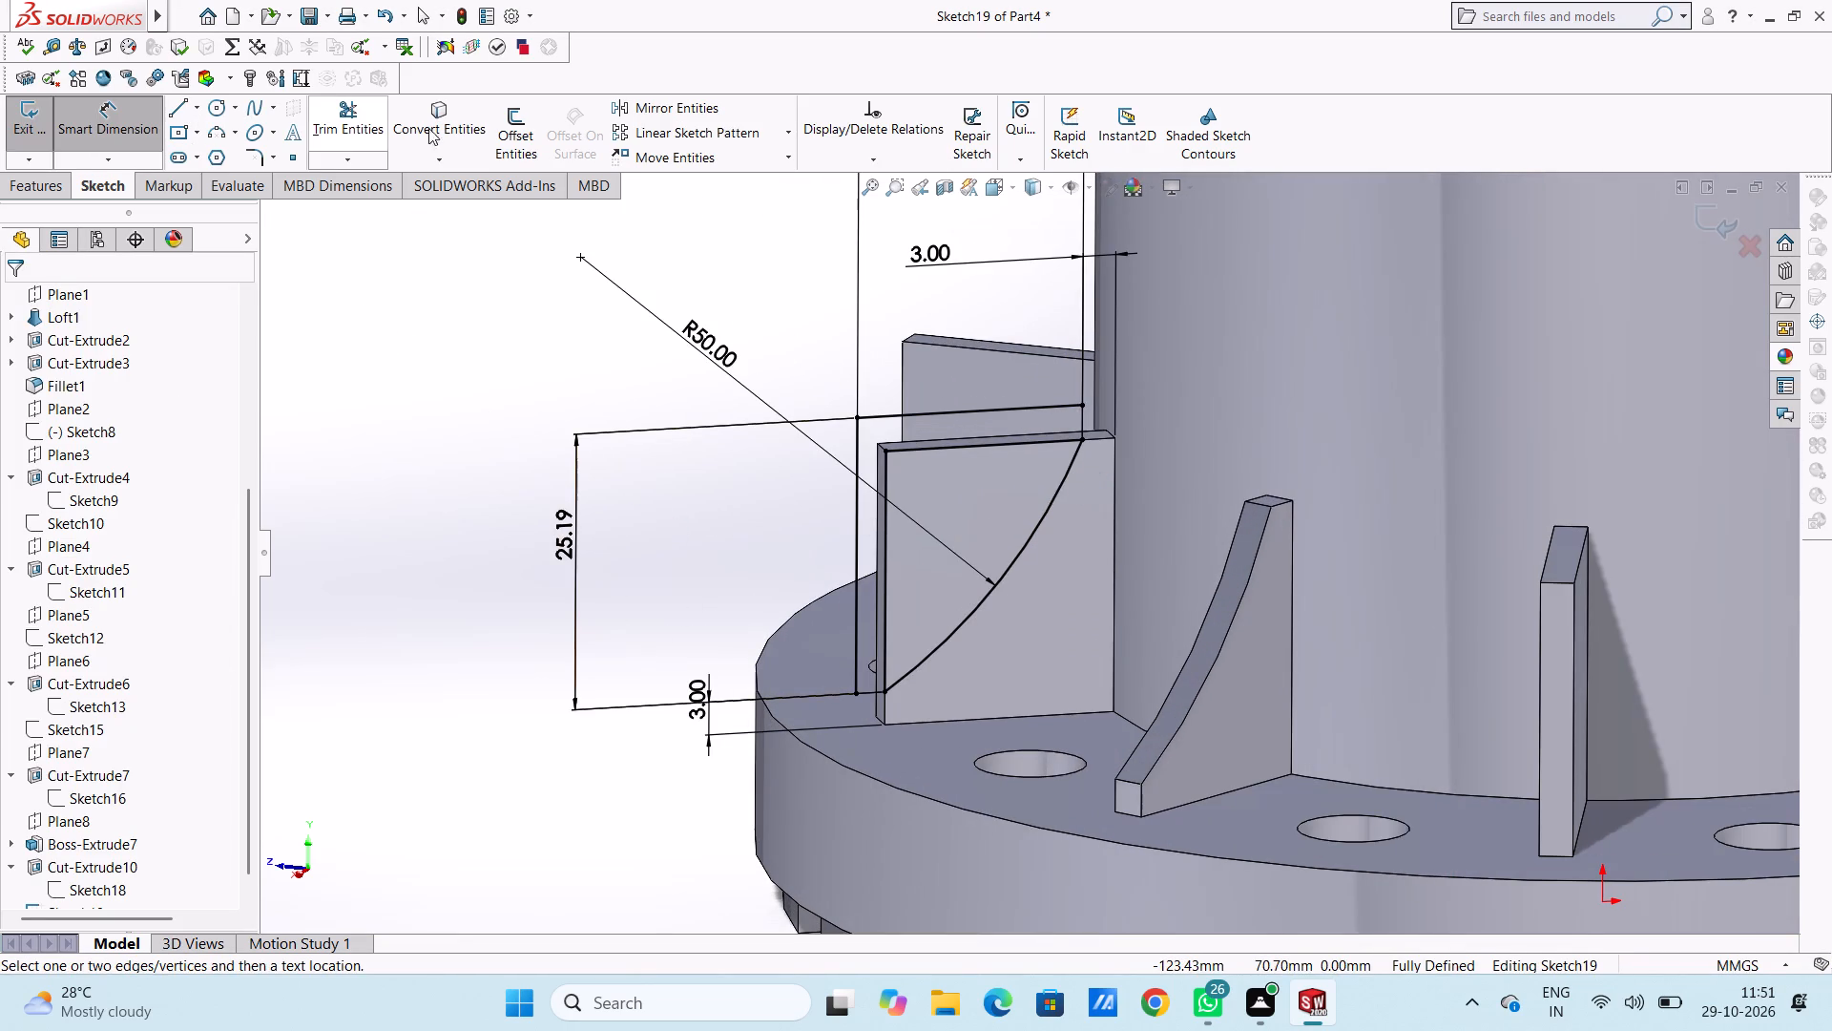
click(98, 135)
Cut-extrude both the outer strip region and the arc region of the rib profile, 5 mm blind.
click(32, 184)
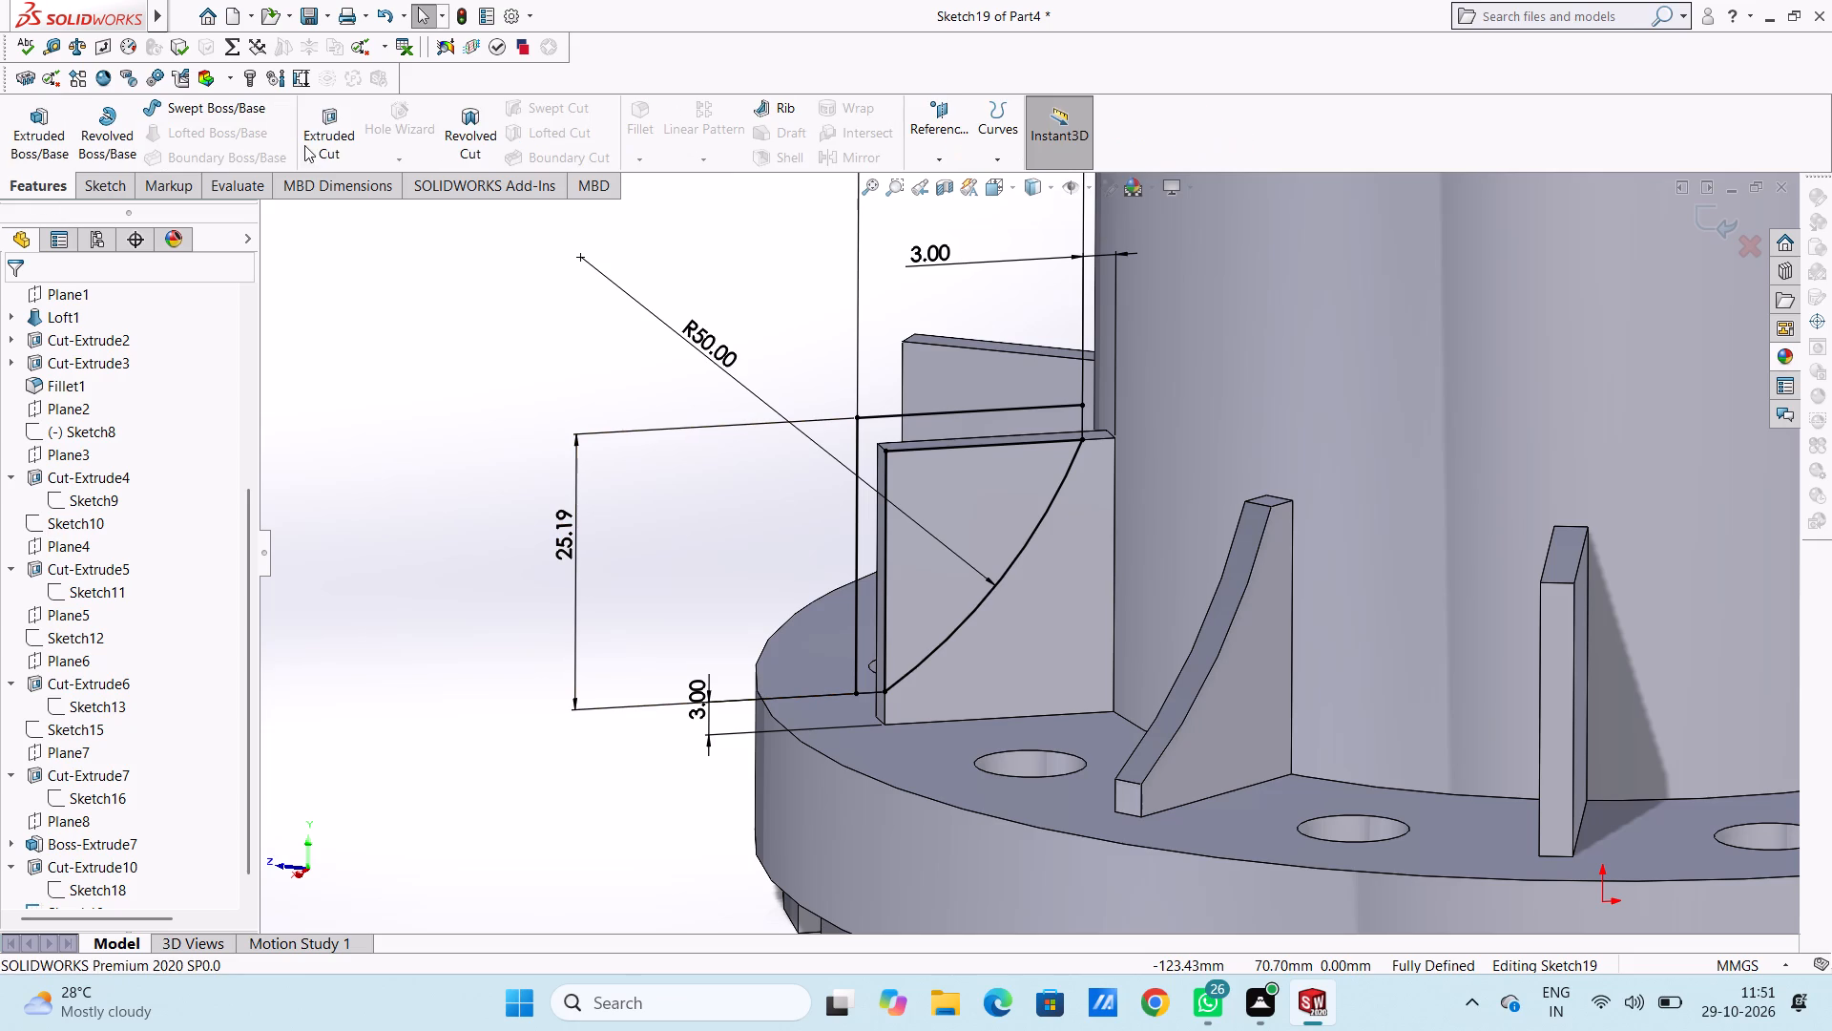
click(338, 129)
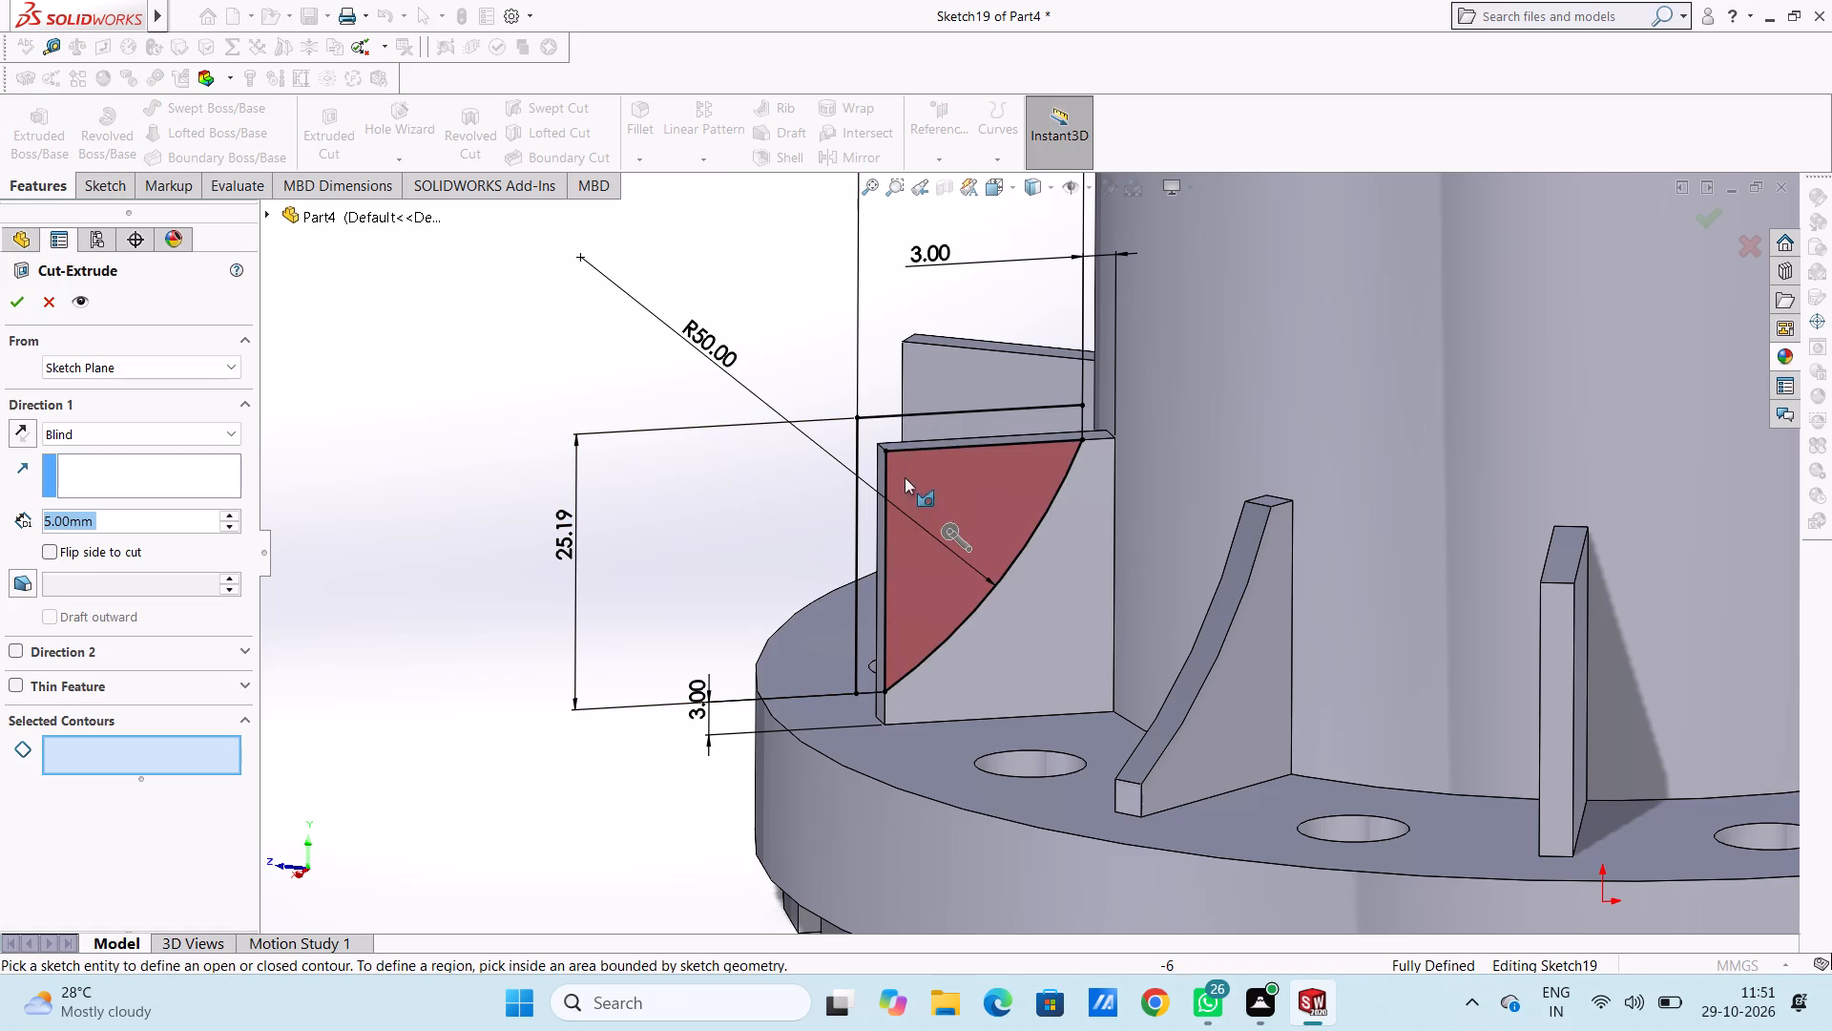
click(868, 452)
click(920, 474)
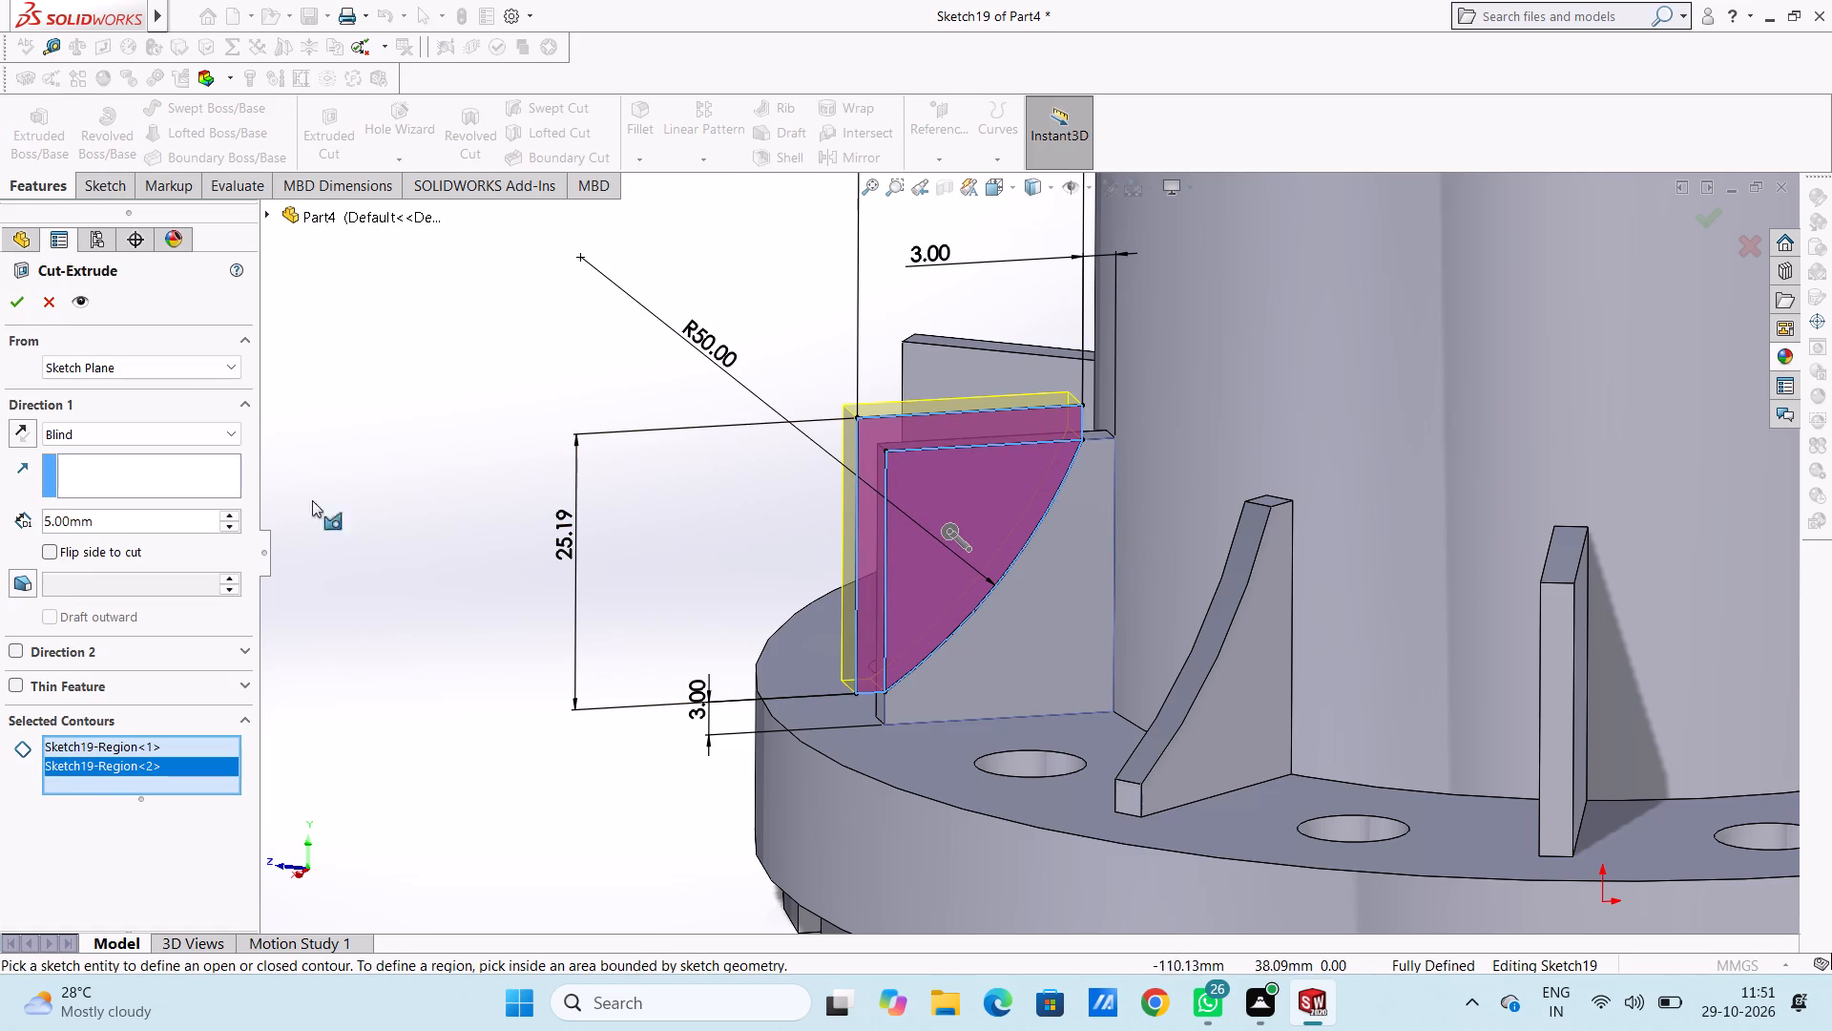
click(19, 301)
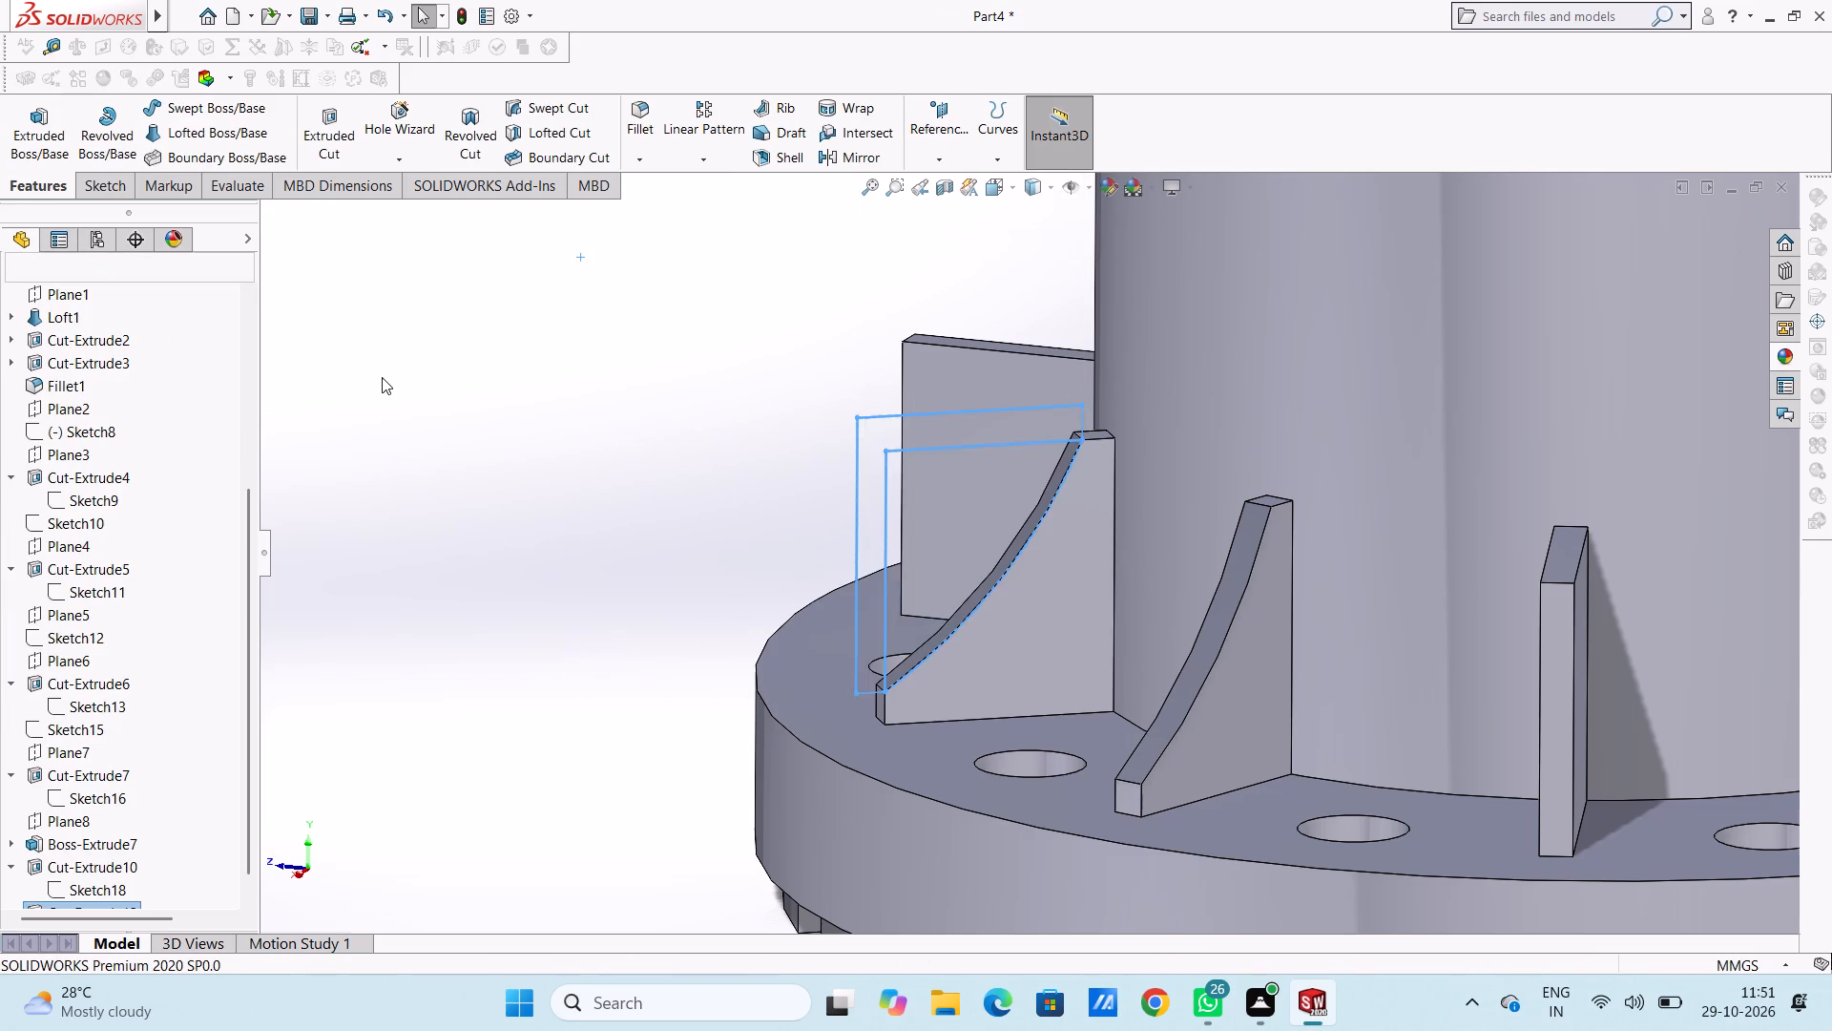
click(383, 377)
Start a new sketch on the flat side face of the next uncut rectangular rib.
middle_drag(574, 406, 671, 399)
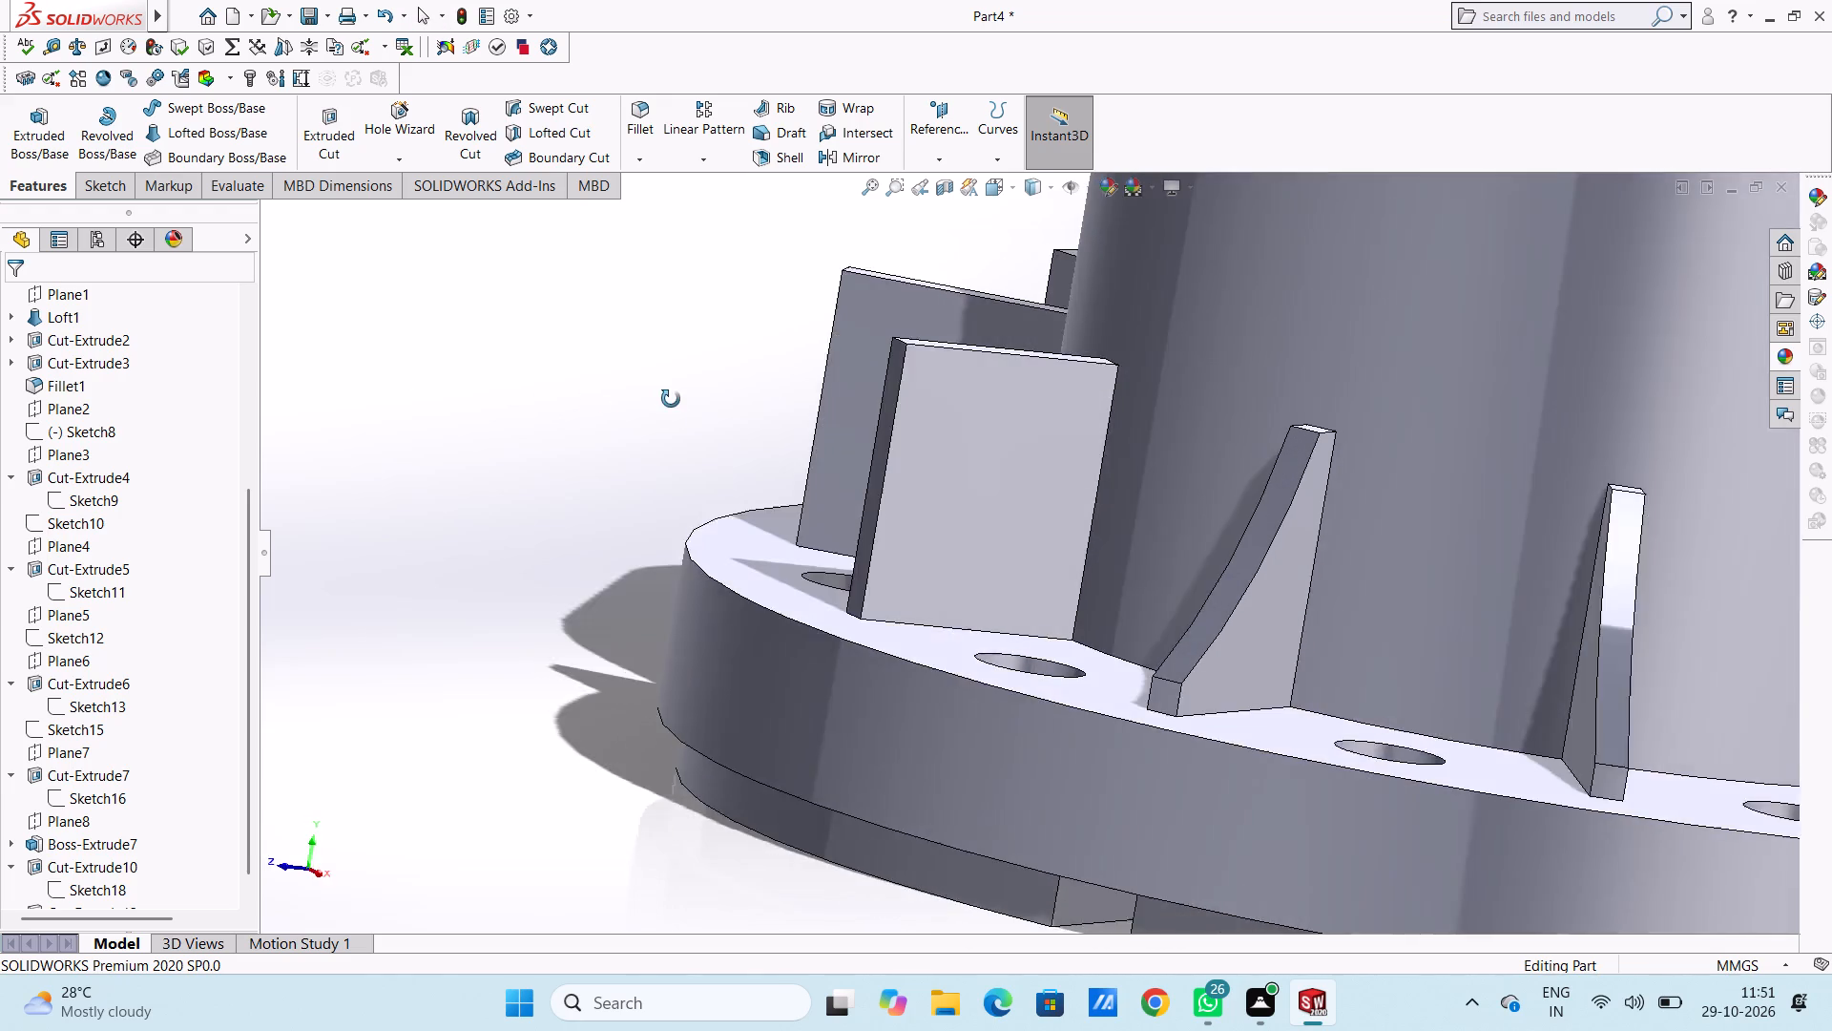
middle_drag(671, 399, 697, 487)
middle_drag(686, 491, 656, 485)
middle_drag(650, 478, 639, 469)
middle_drag(627, 454, 610, 429)
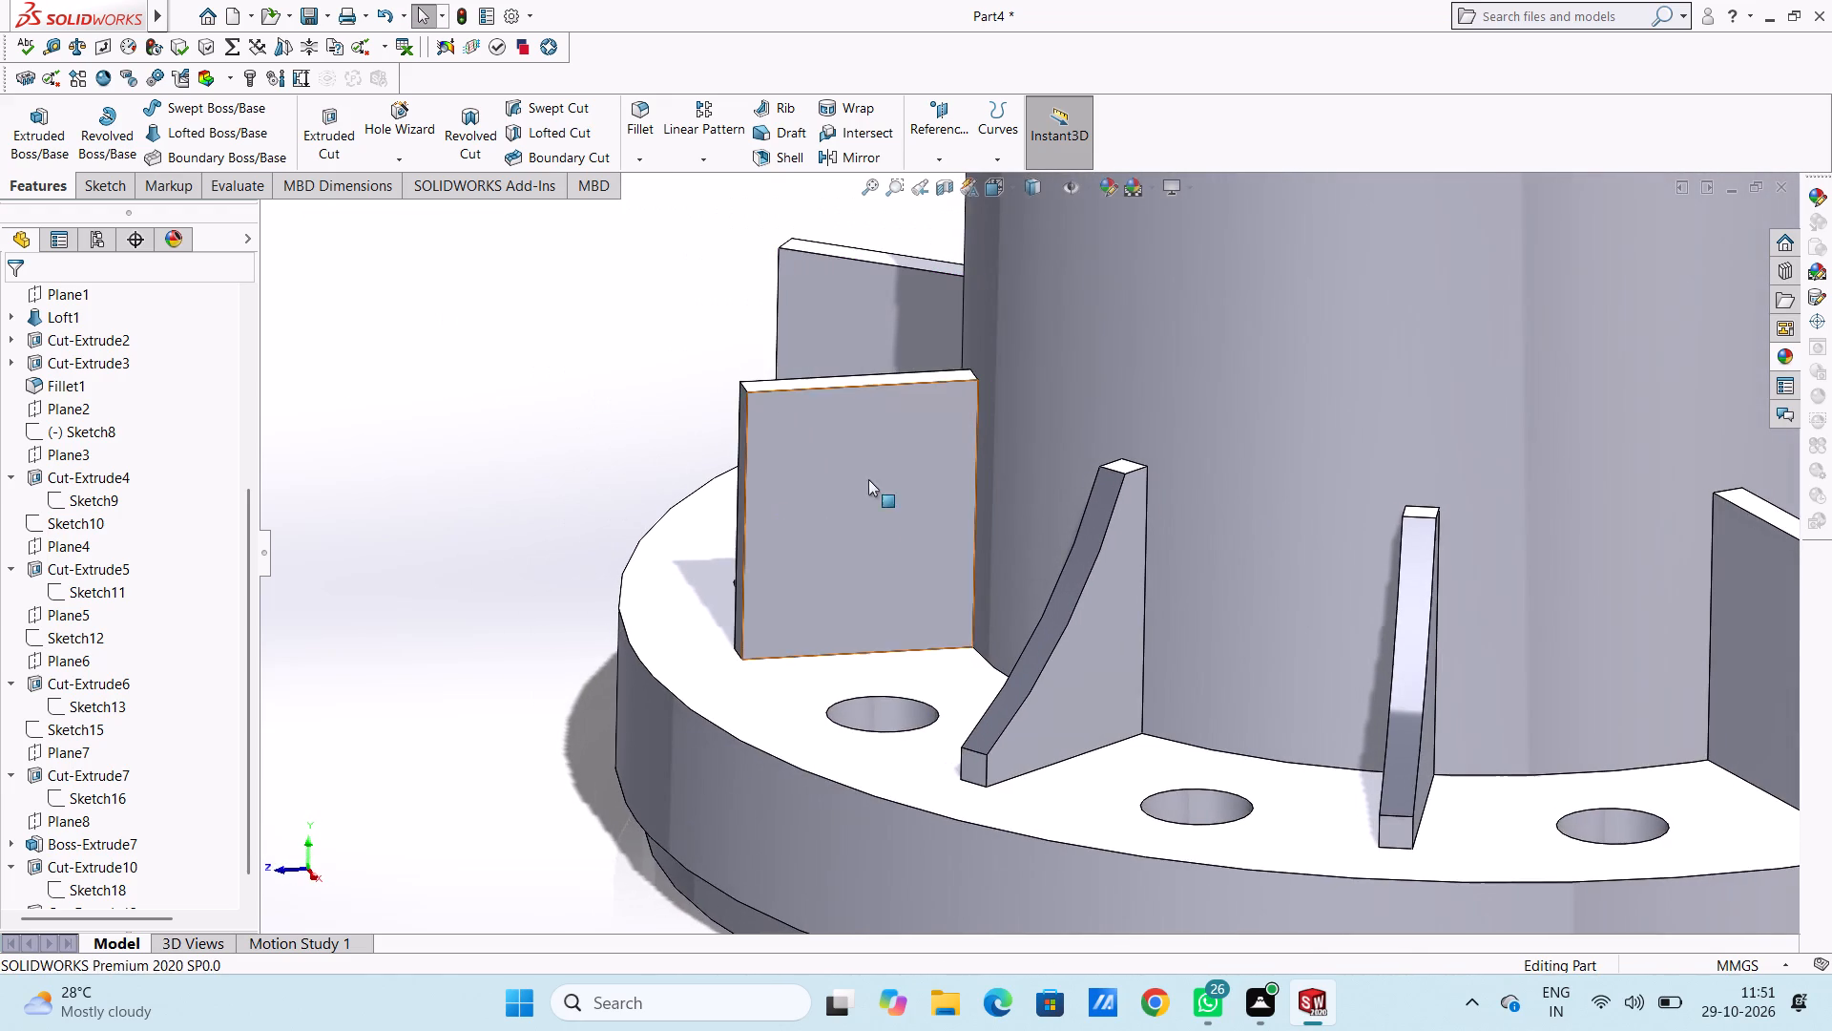
scroll(899, 481, down, 3)
click(848, 473)
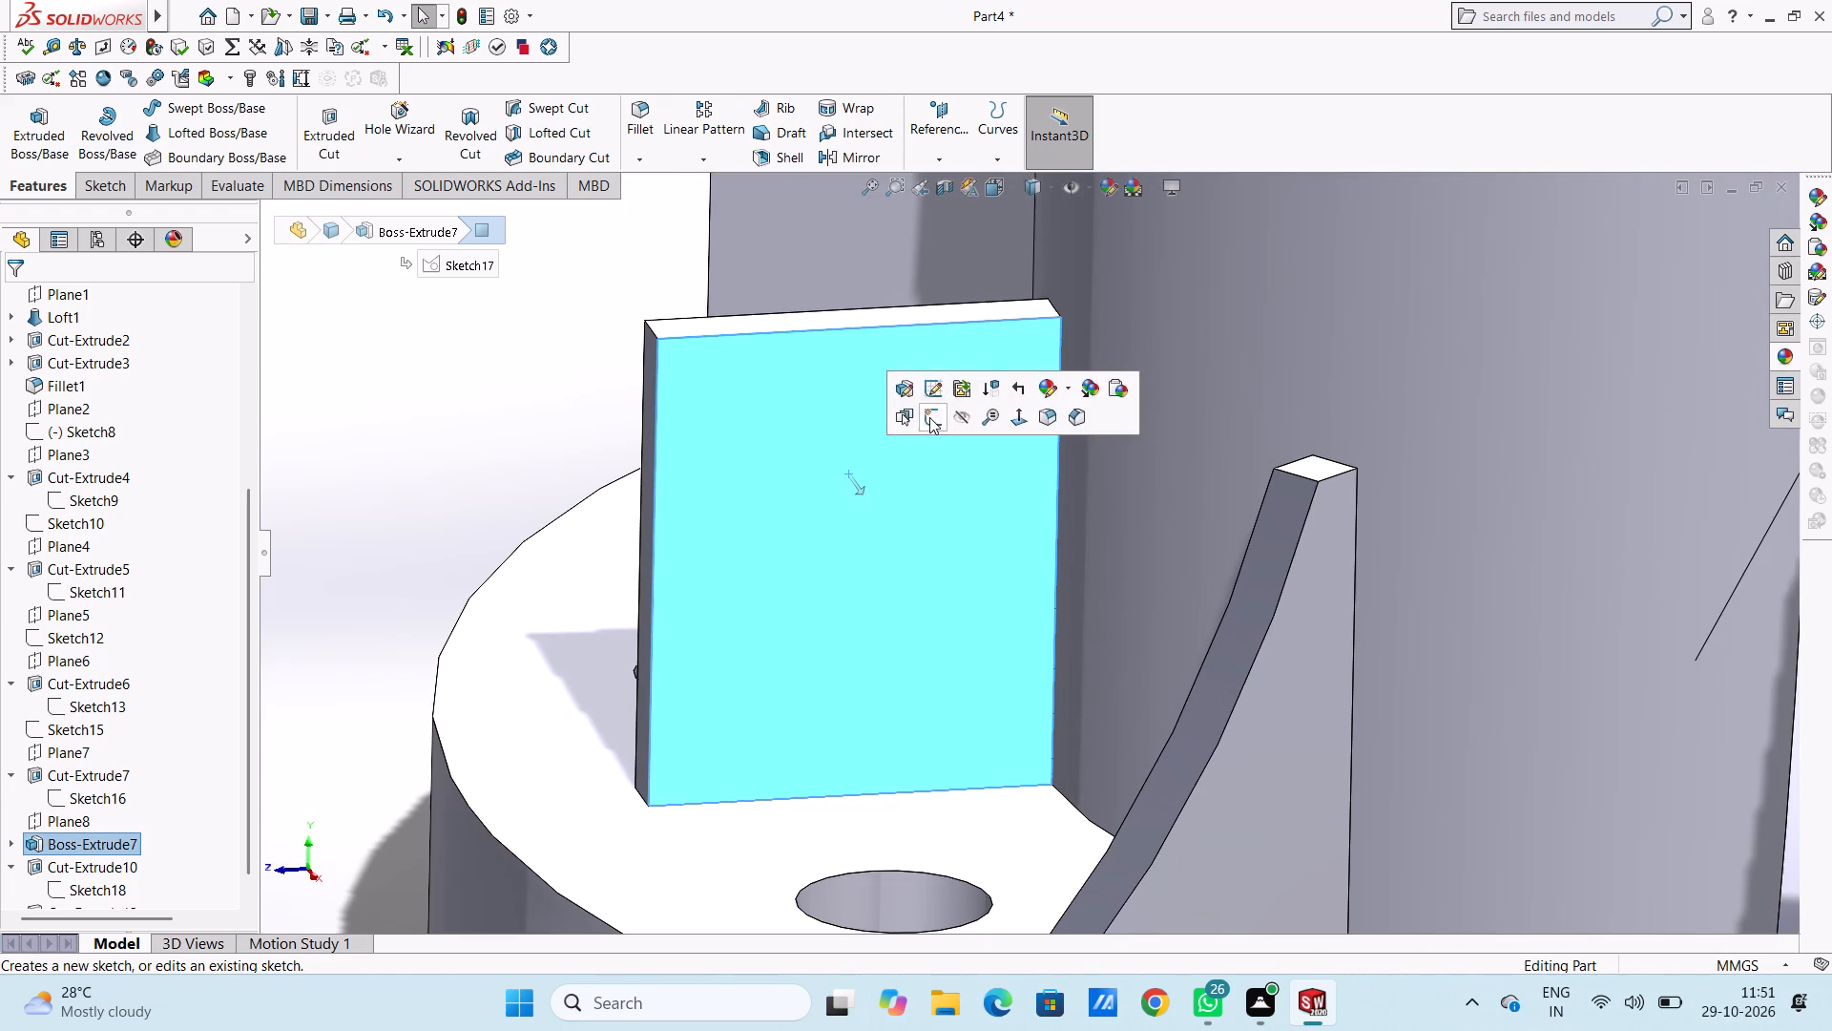
click(929, 417)
click(470, 431)
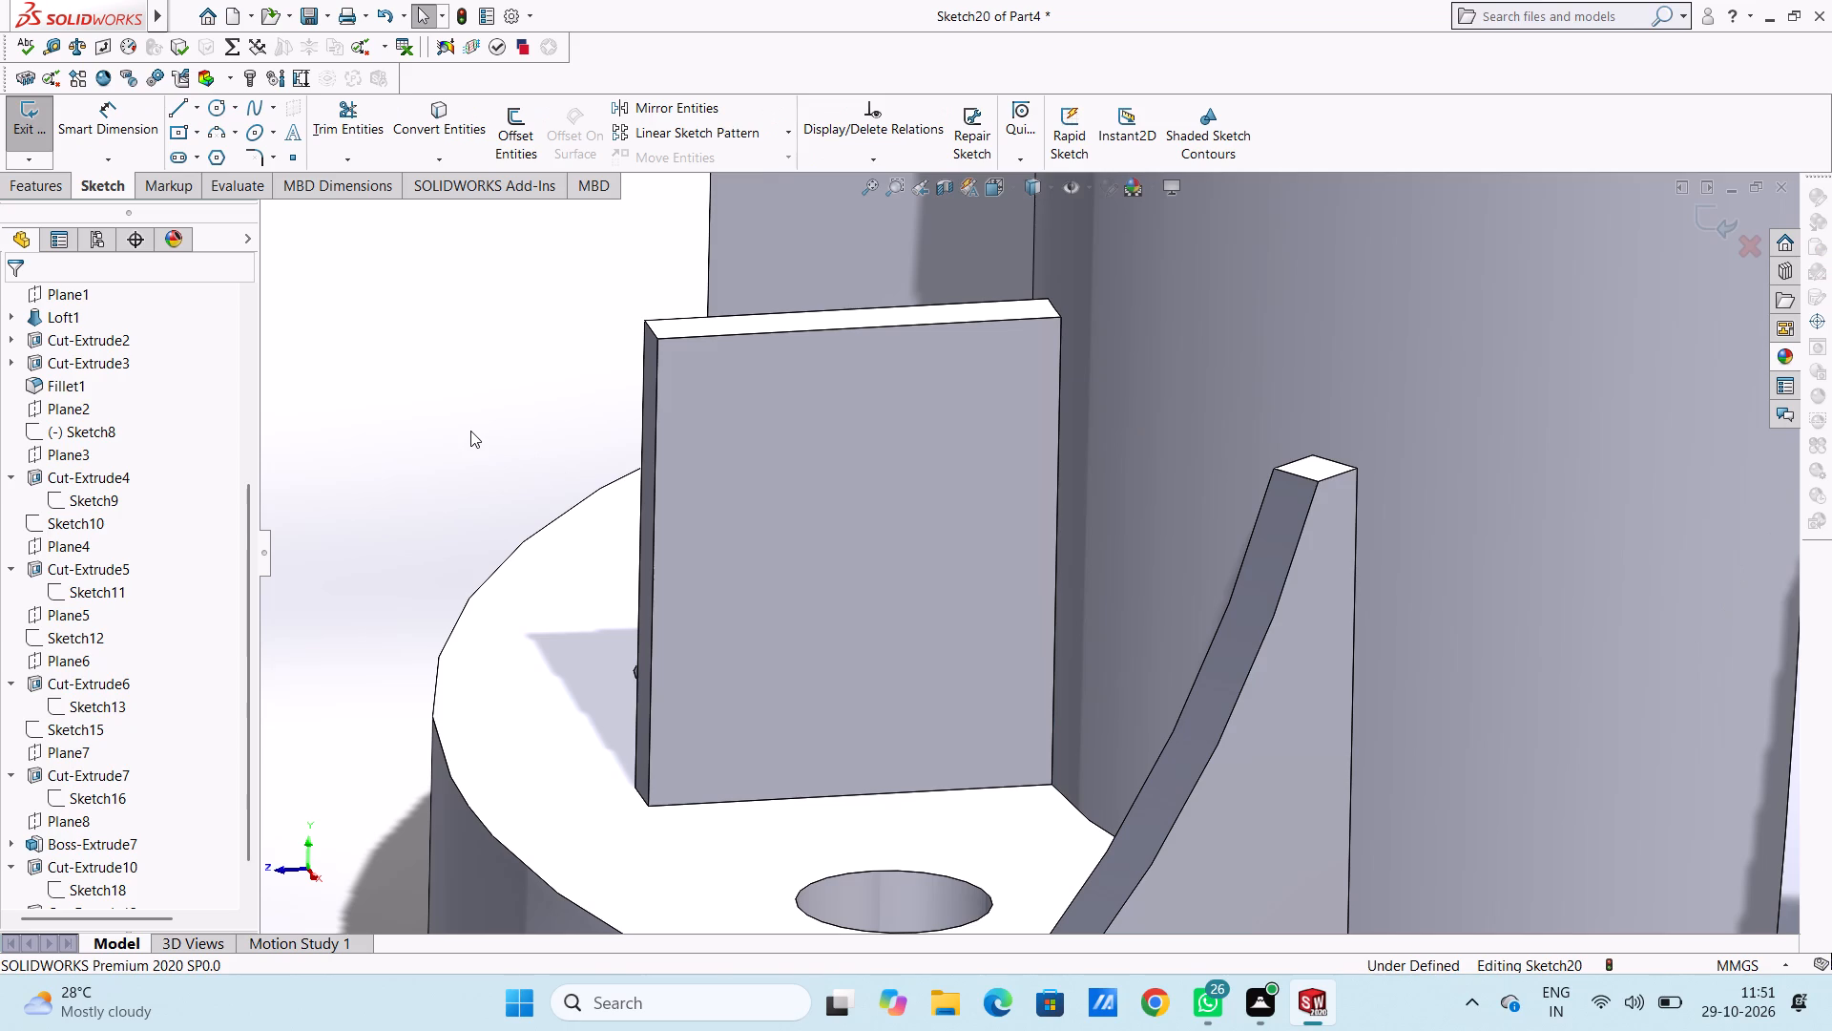
Sketch a 3 mm line up from the rib's bottom outer corner, a short line outward, and a vertical line about 25 mm up.
scroll(470, 431, up, 3)
middle_drag(586, 537, 587, 501)
scroll(1060, 581, down, 3)
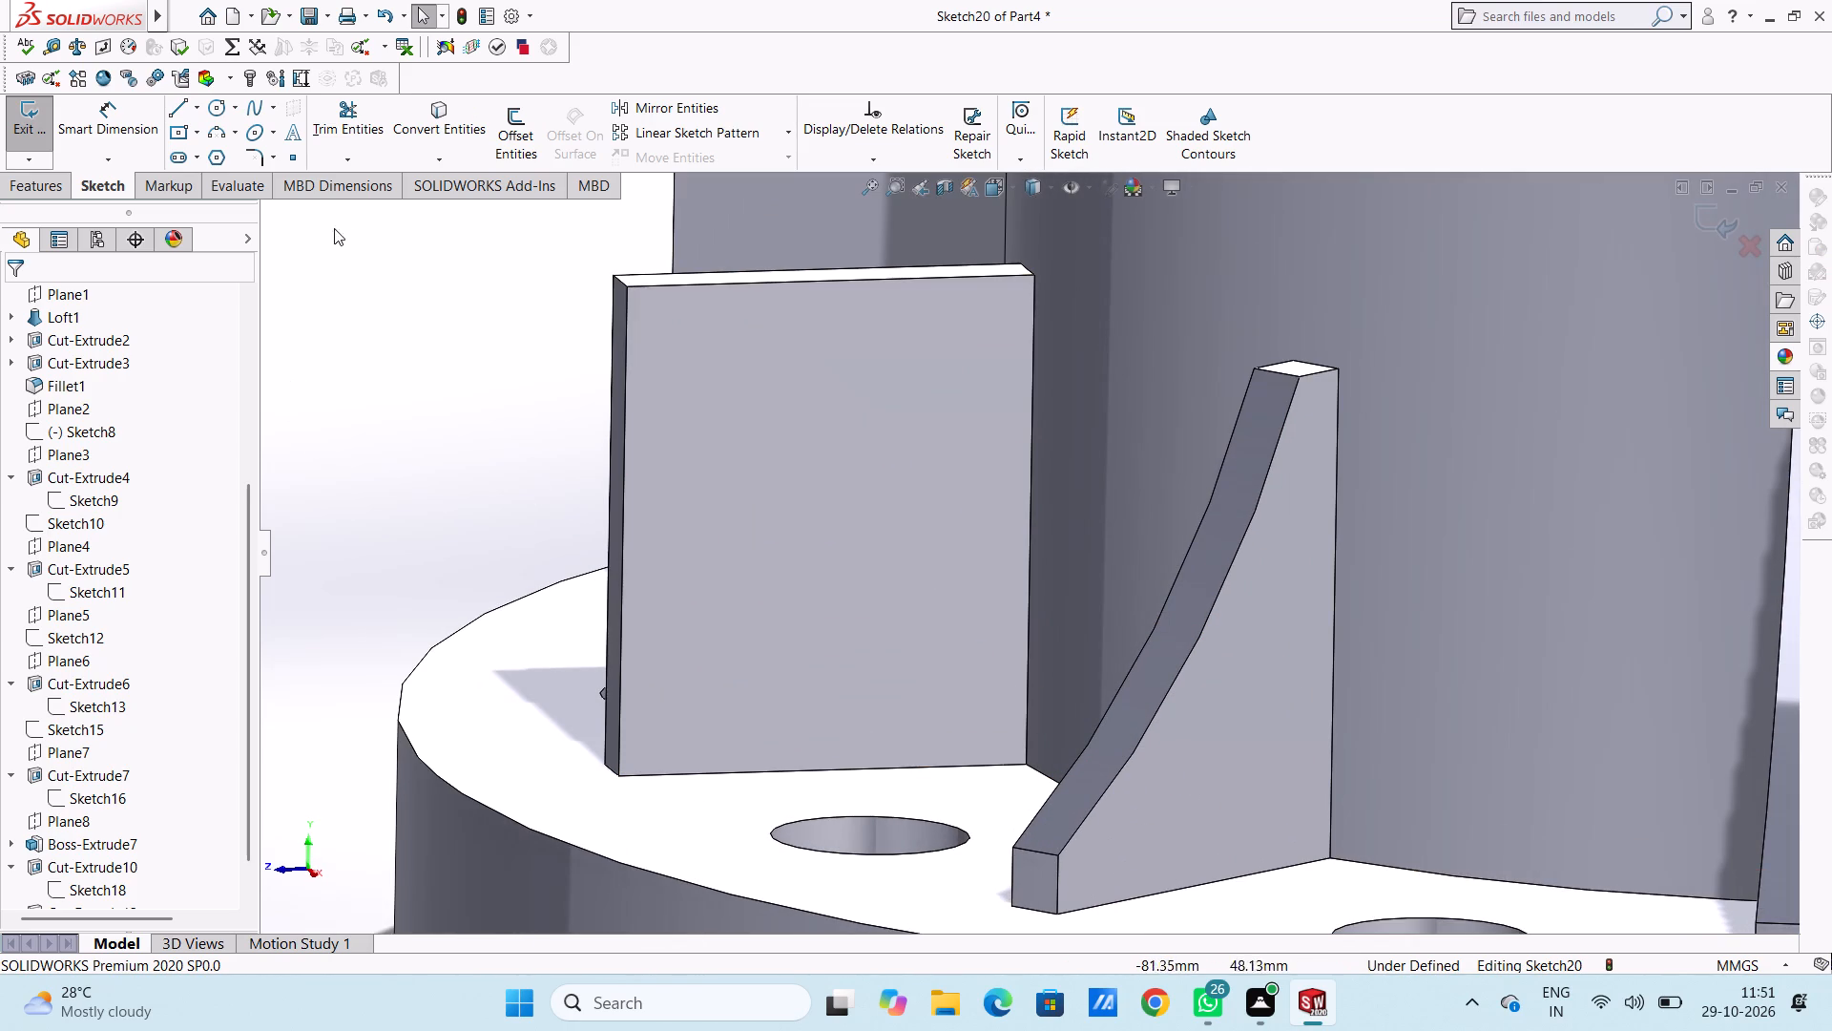
click(177, 113)
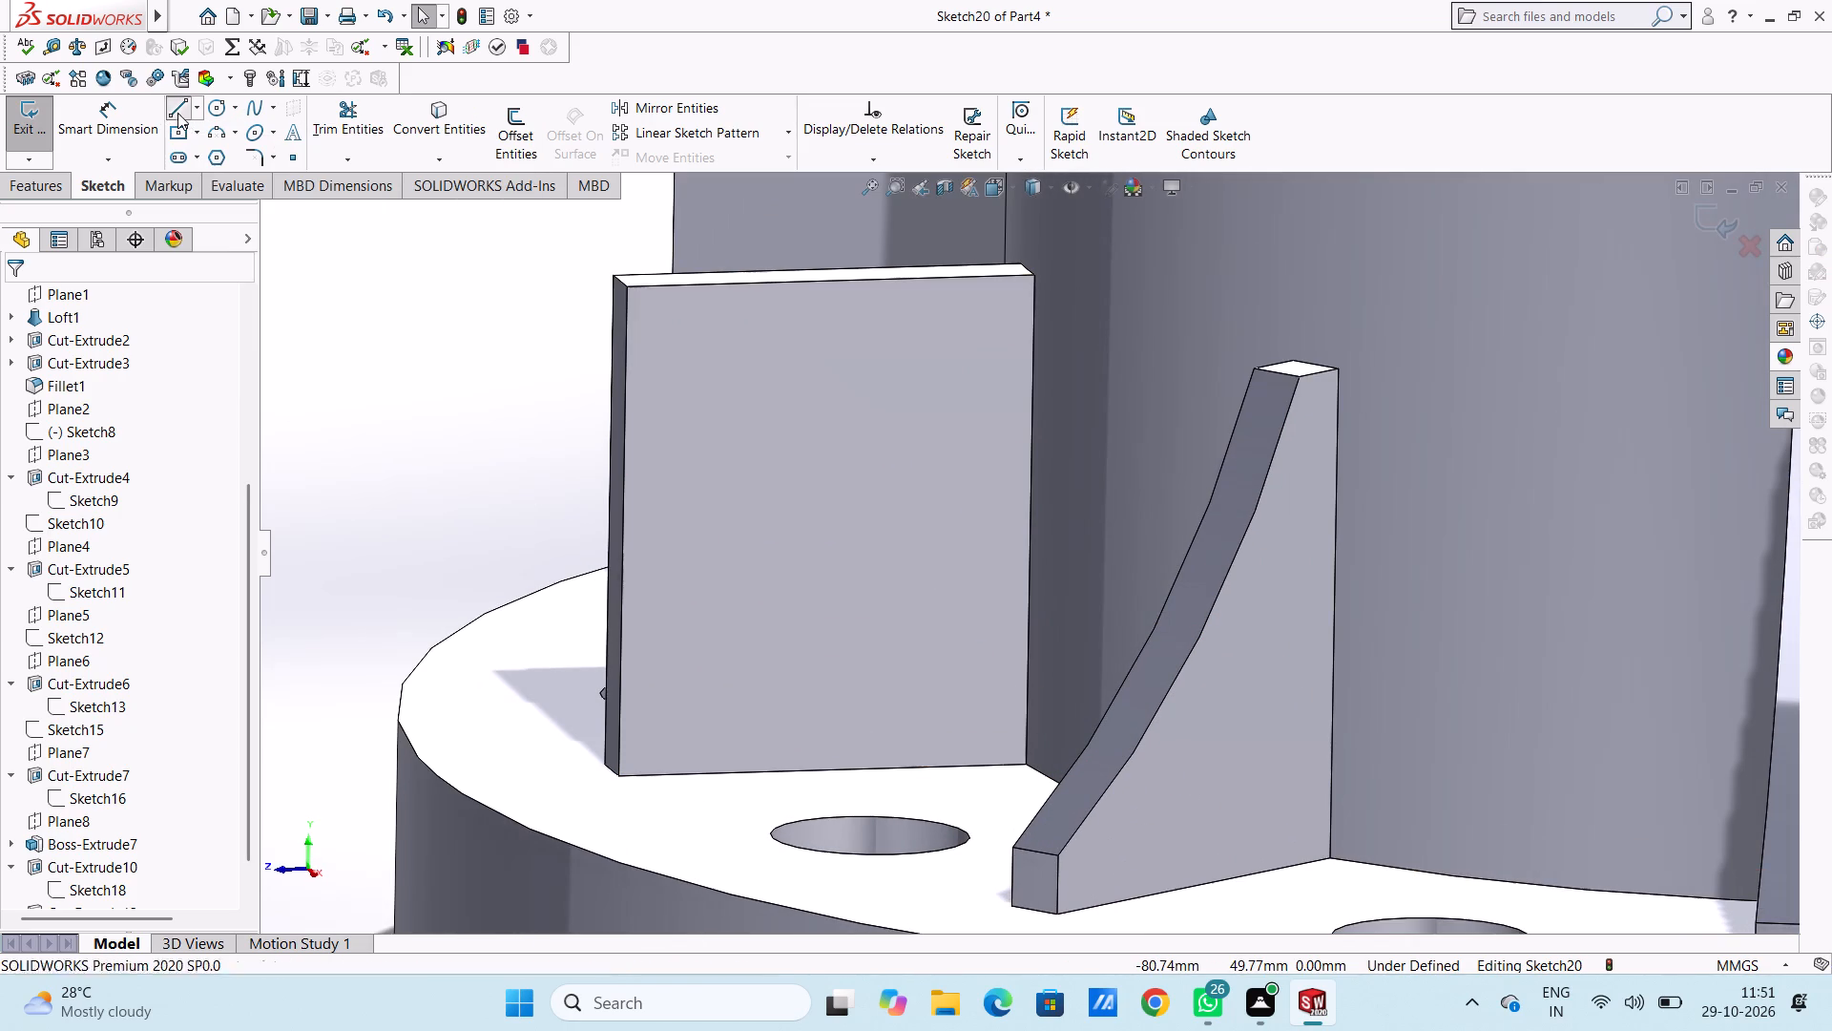
click(621, 777)
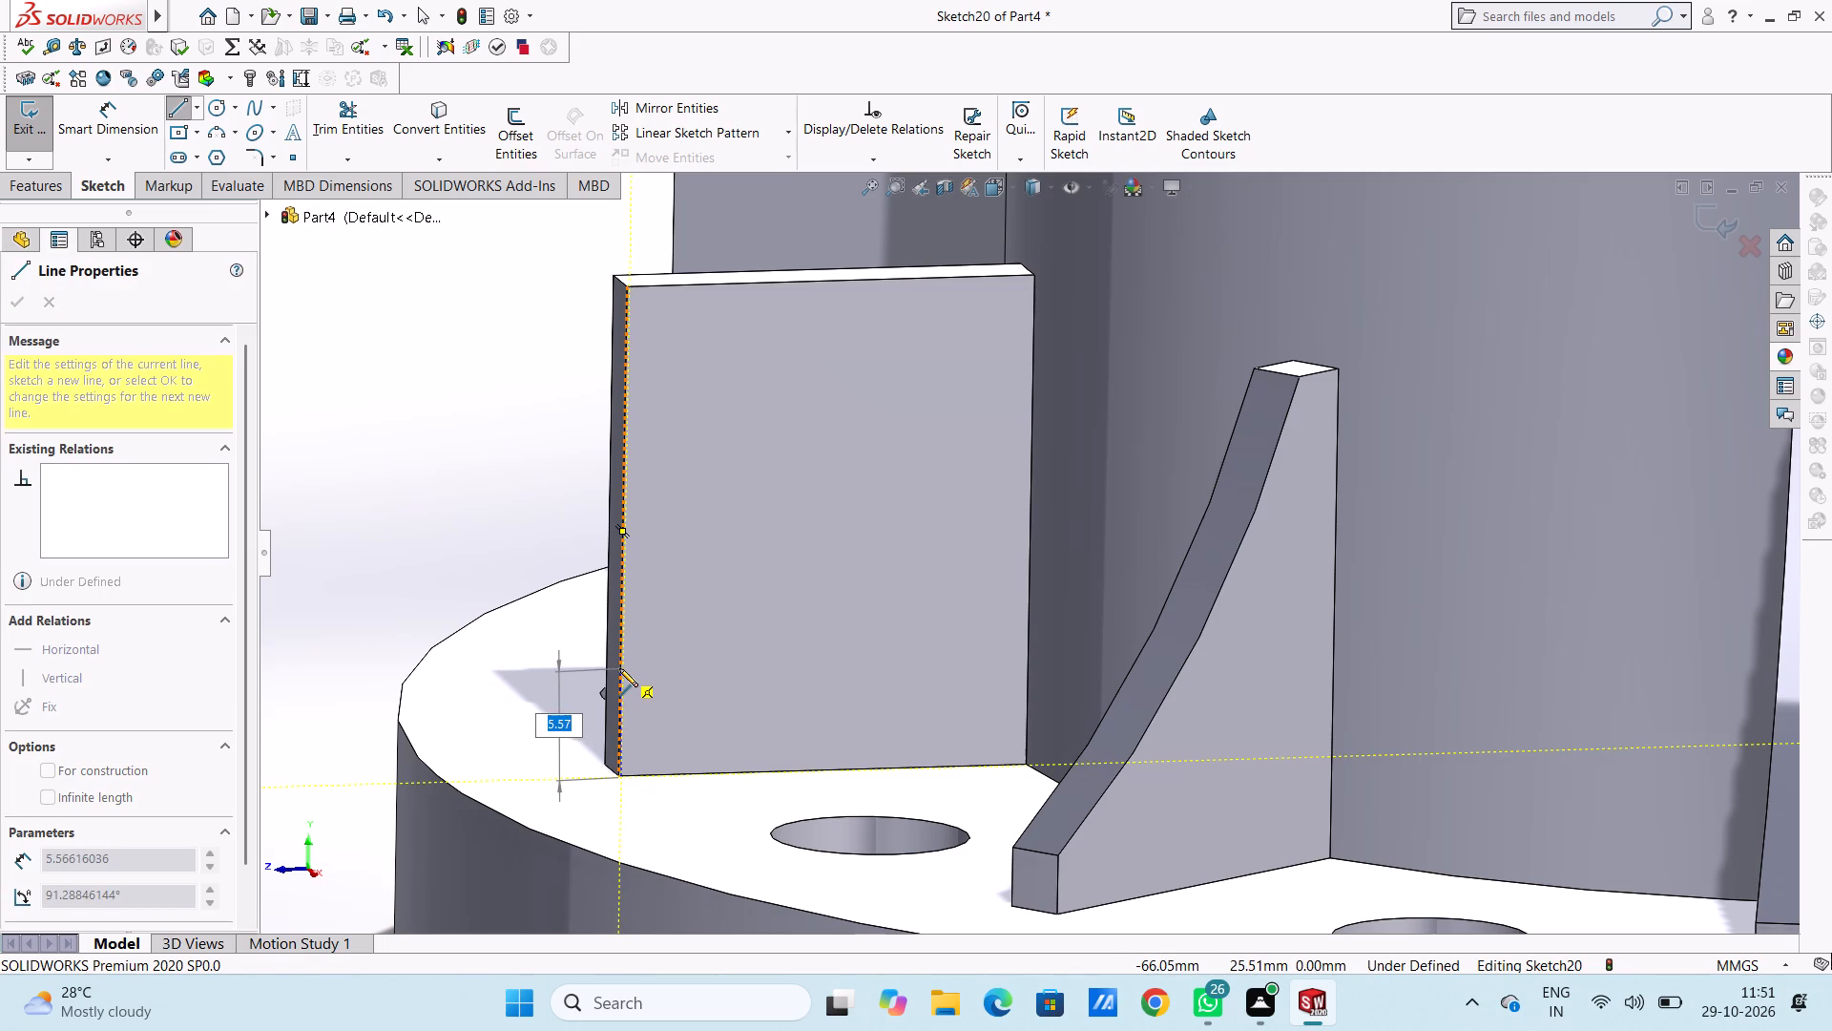
key(3)
key(Return)
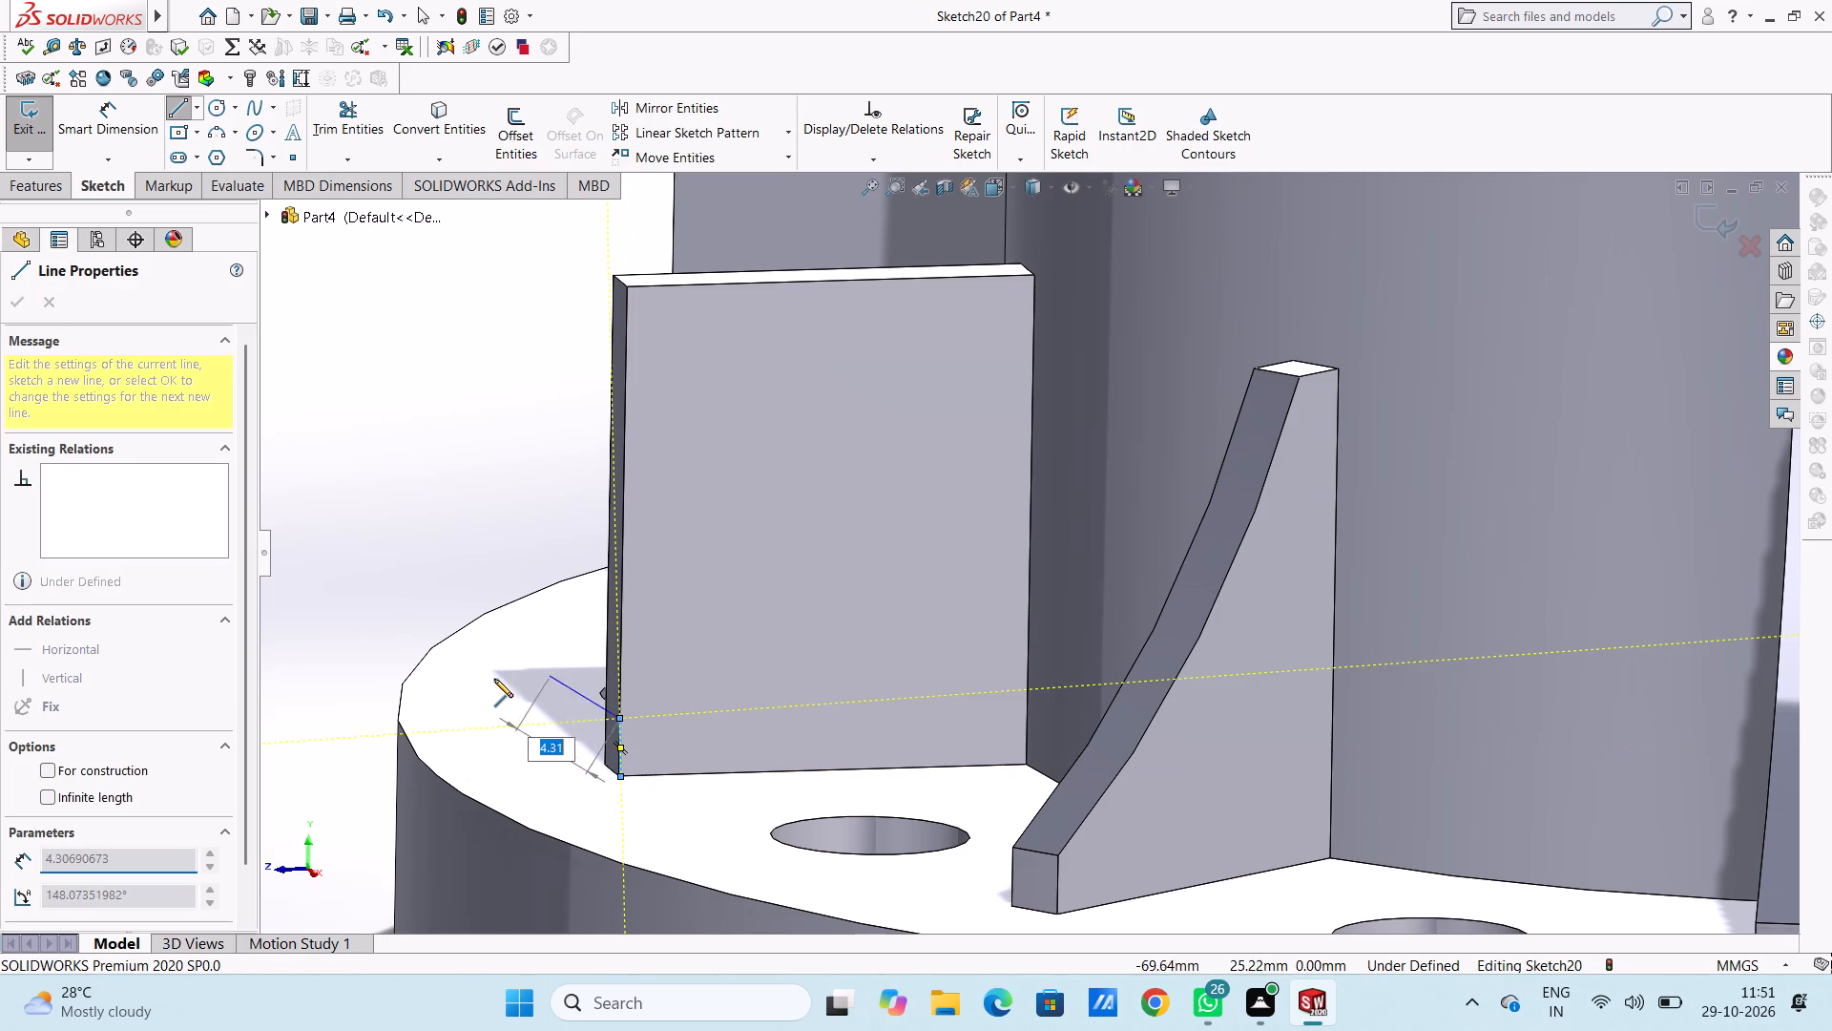
scroll(490, 679, up, 2)
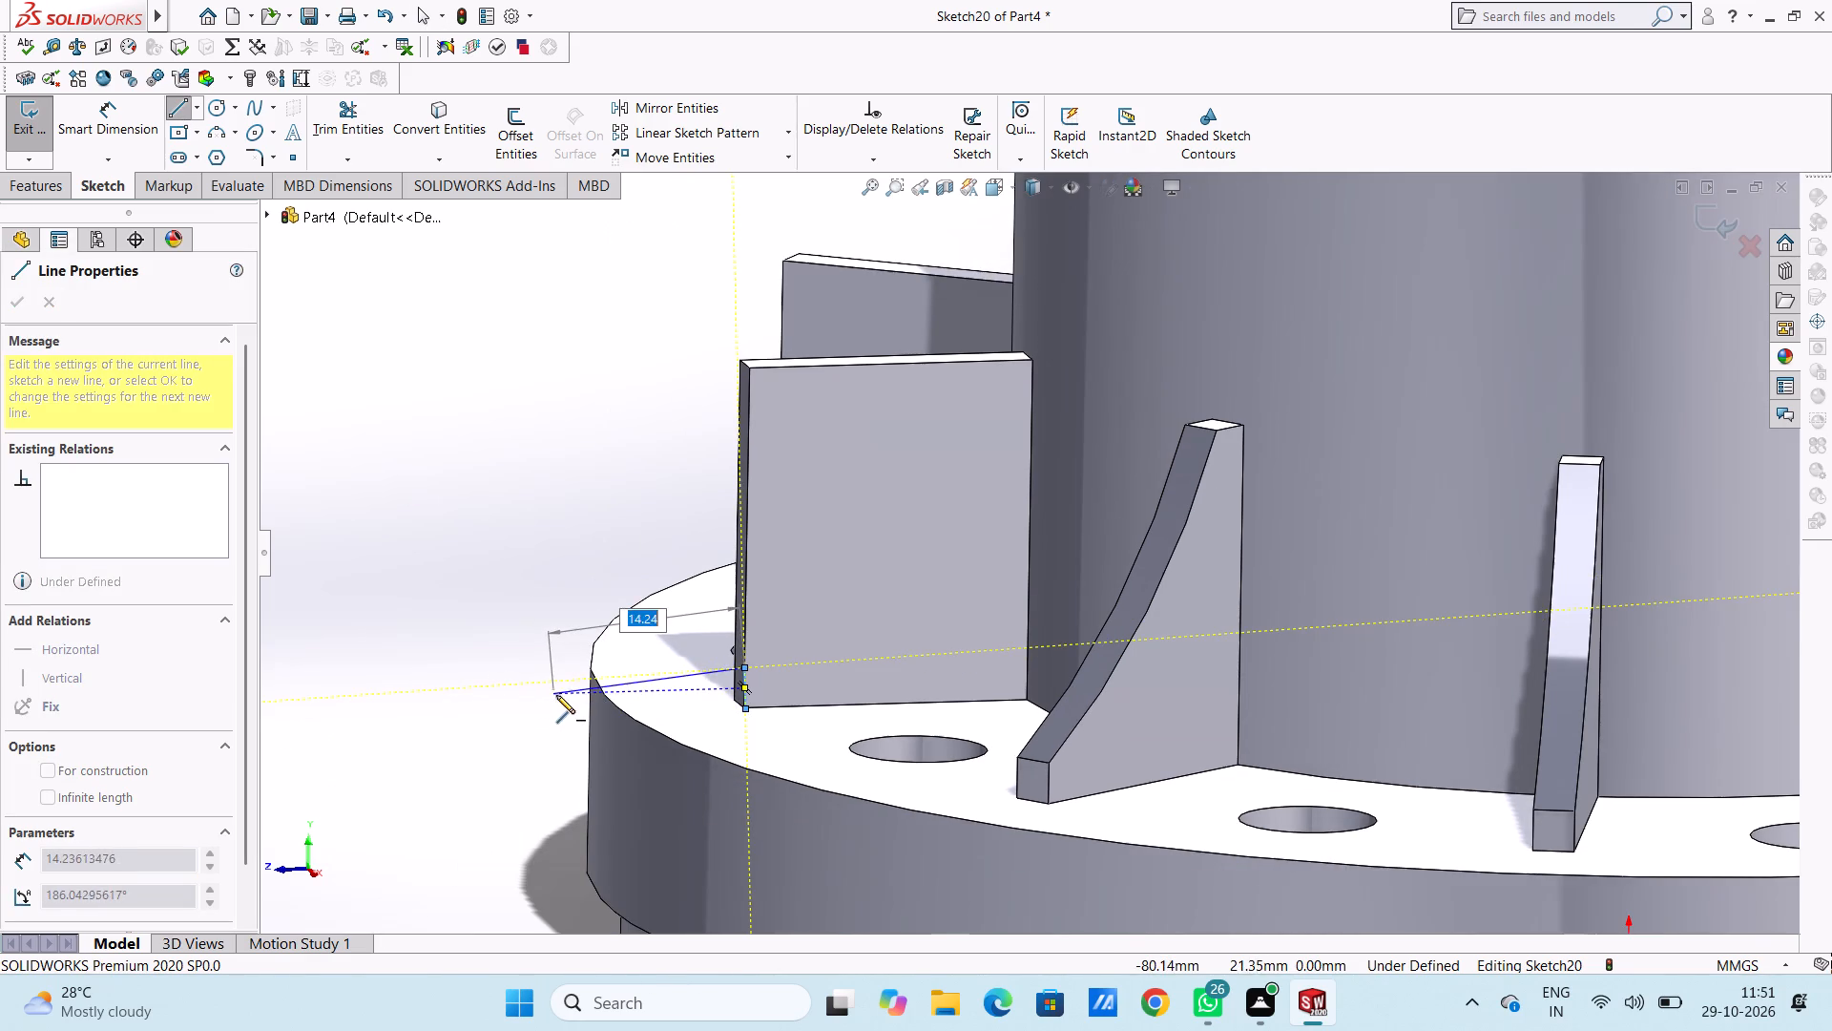
middle_drag(566, 669, 557, 653)
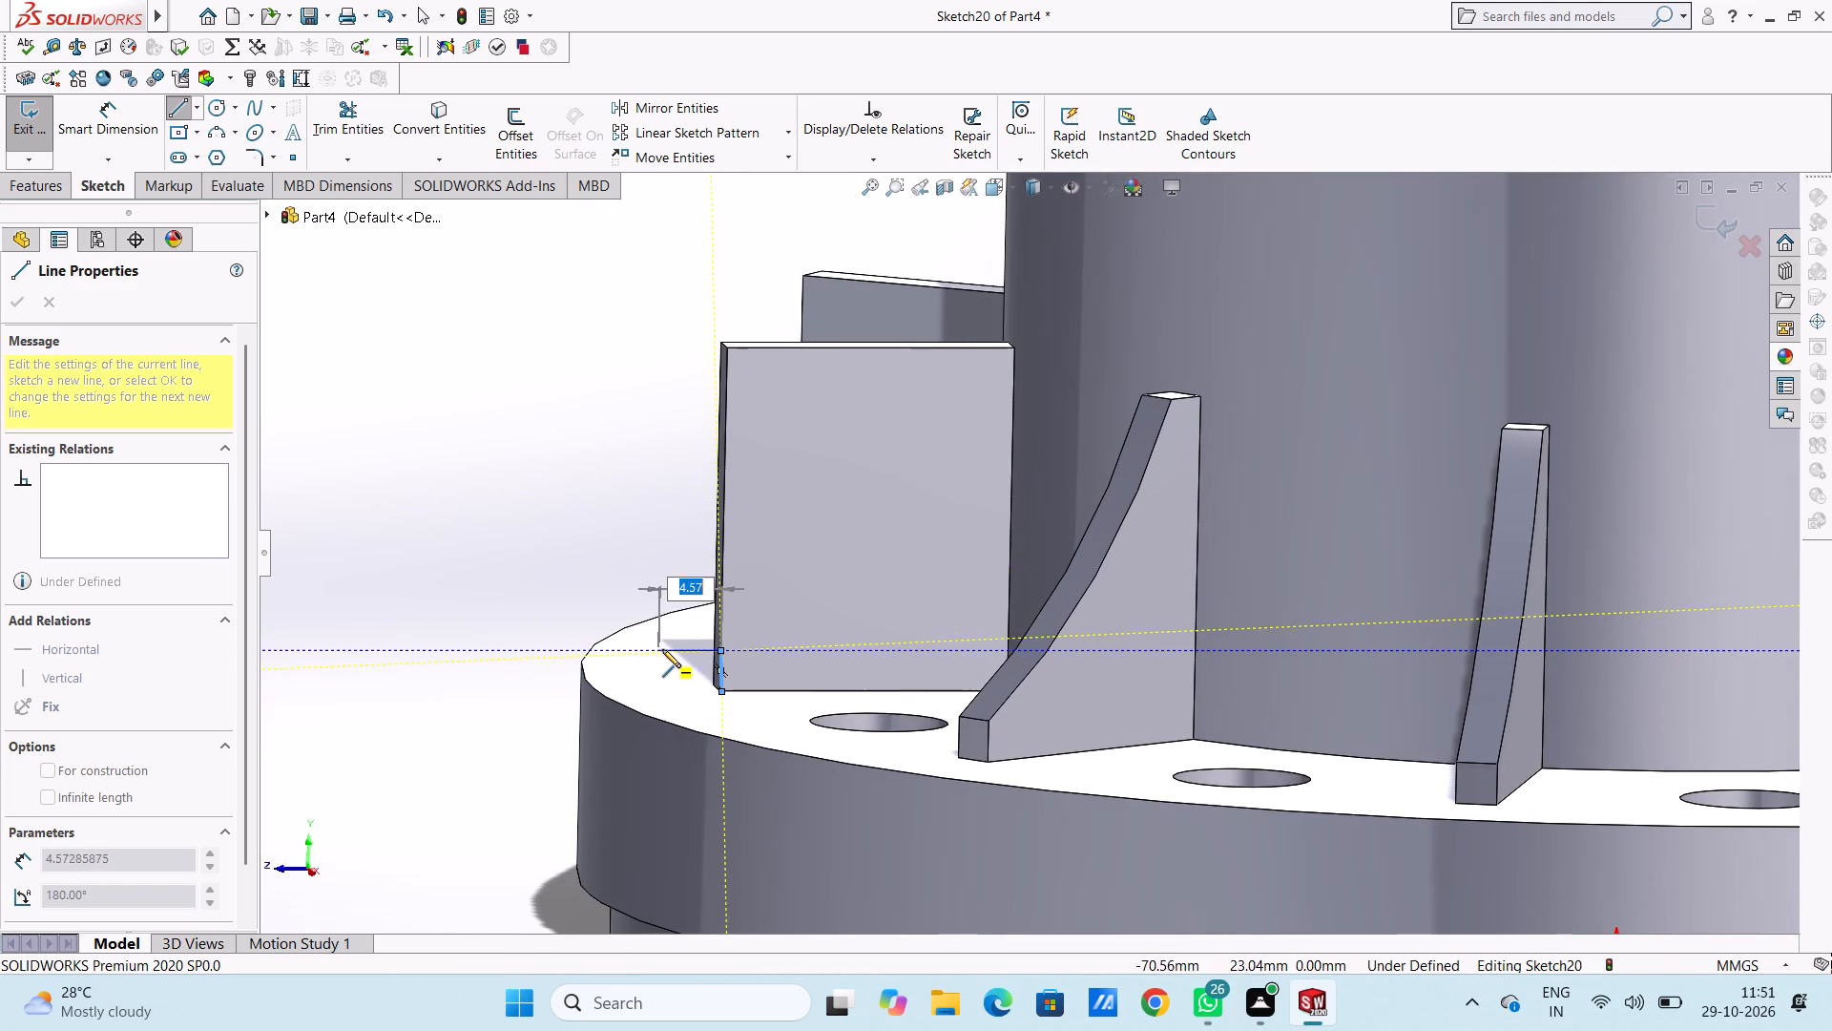
click(667, 649)
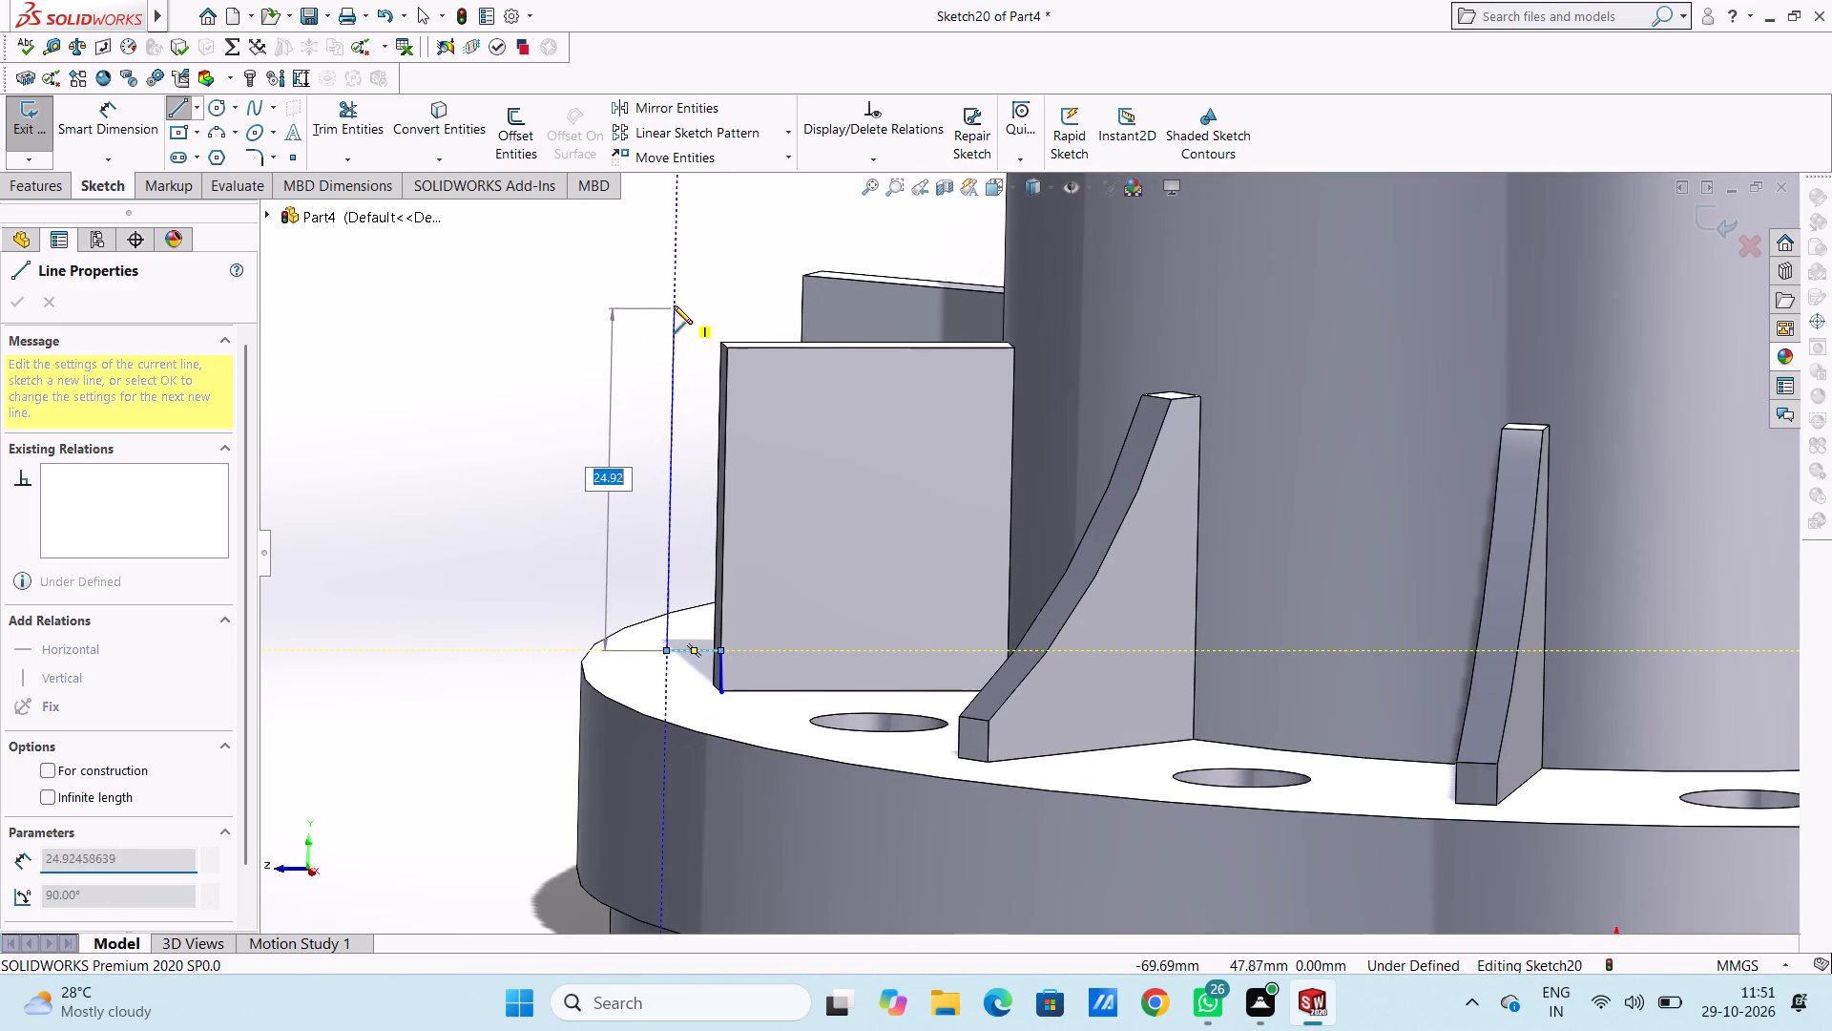
click(672, 305)
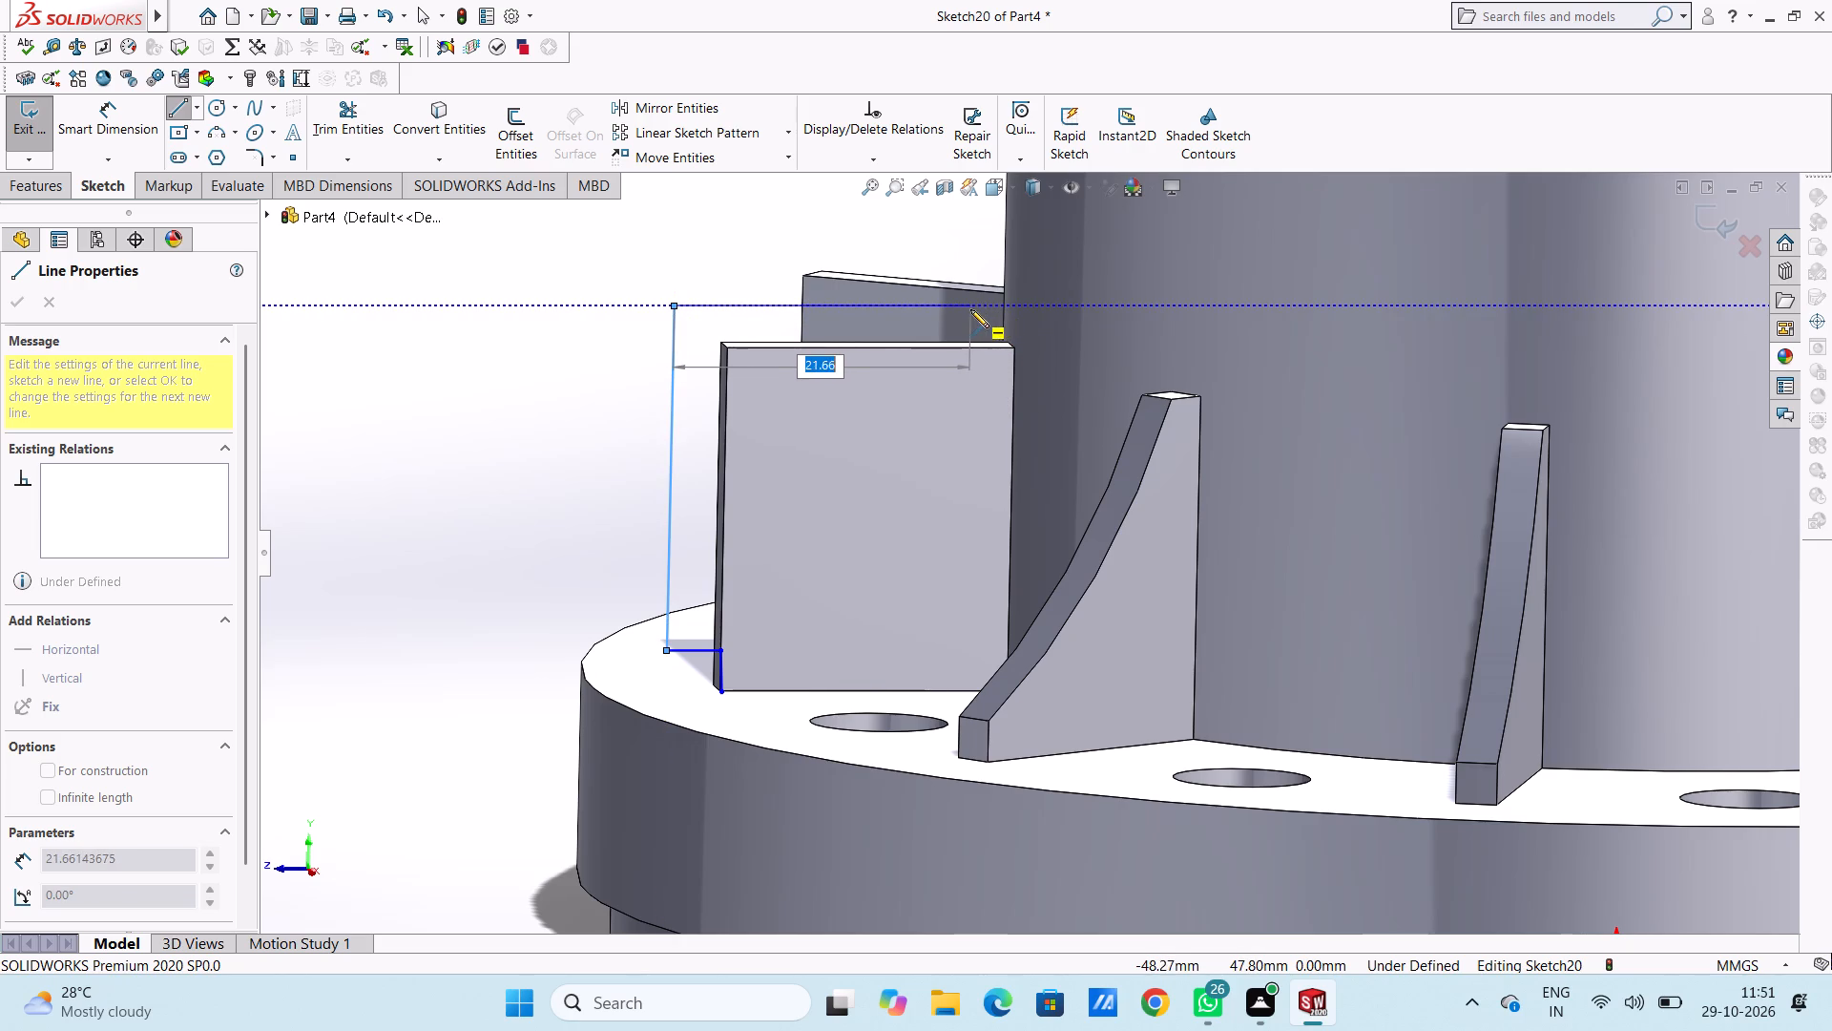
right_click(510, 322)
click(531, 342)
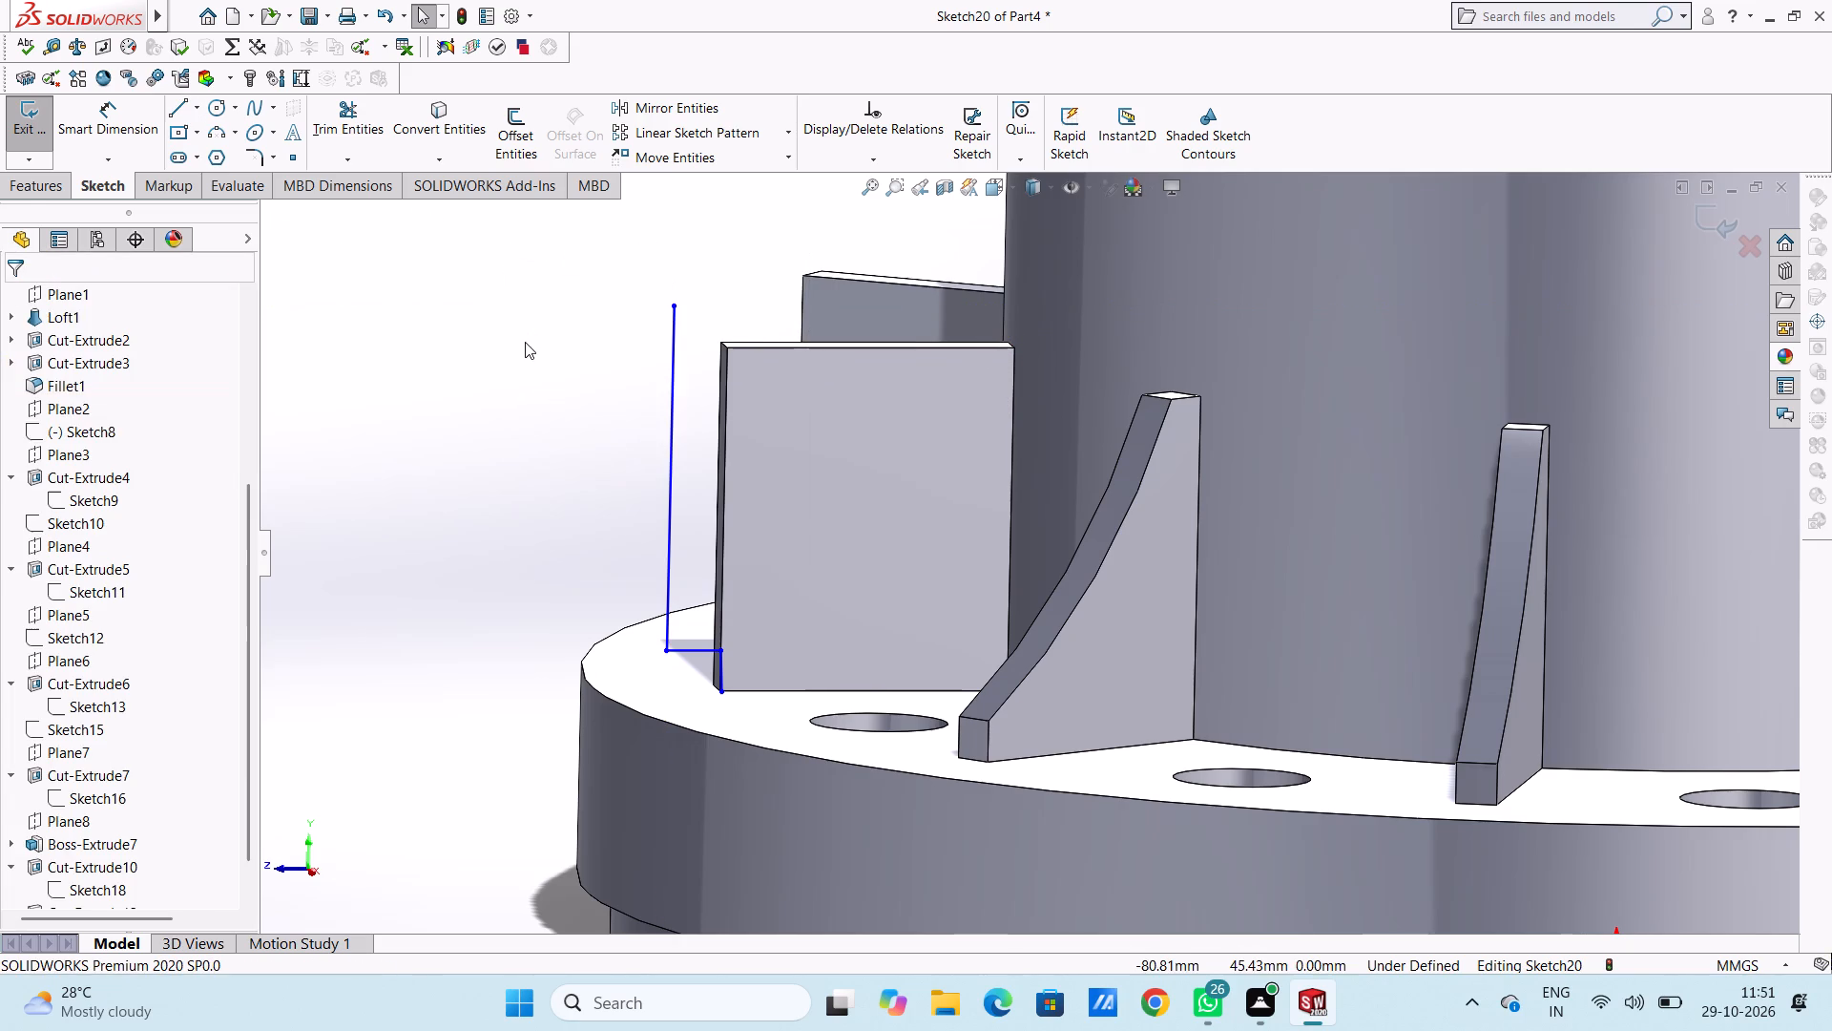
click(525, 342)
Sketch a 3 mm line outward from the rib's top inner corner, a short line up, and a horizontal line about 22 mm to the outer vertical line.
click(182, 109)
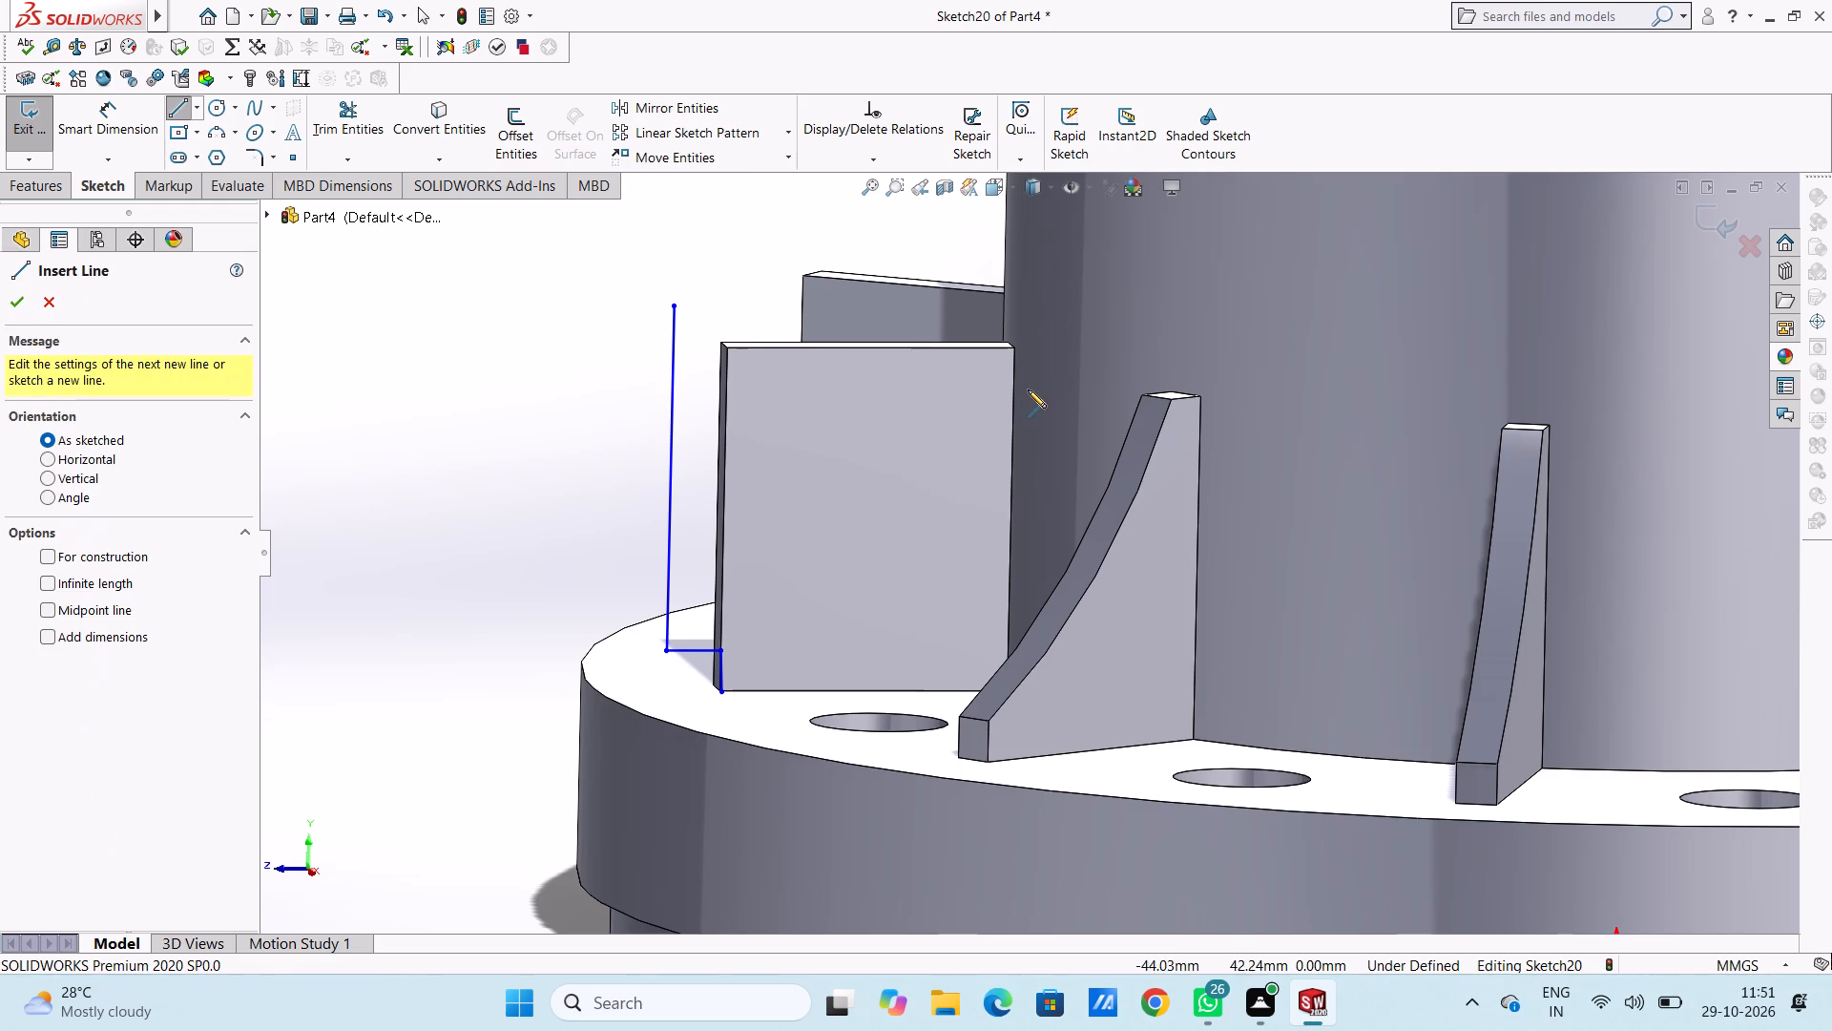
click(1011, 349)
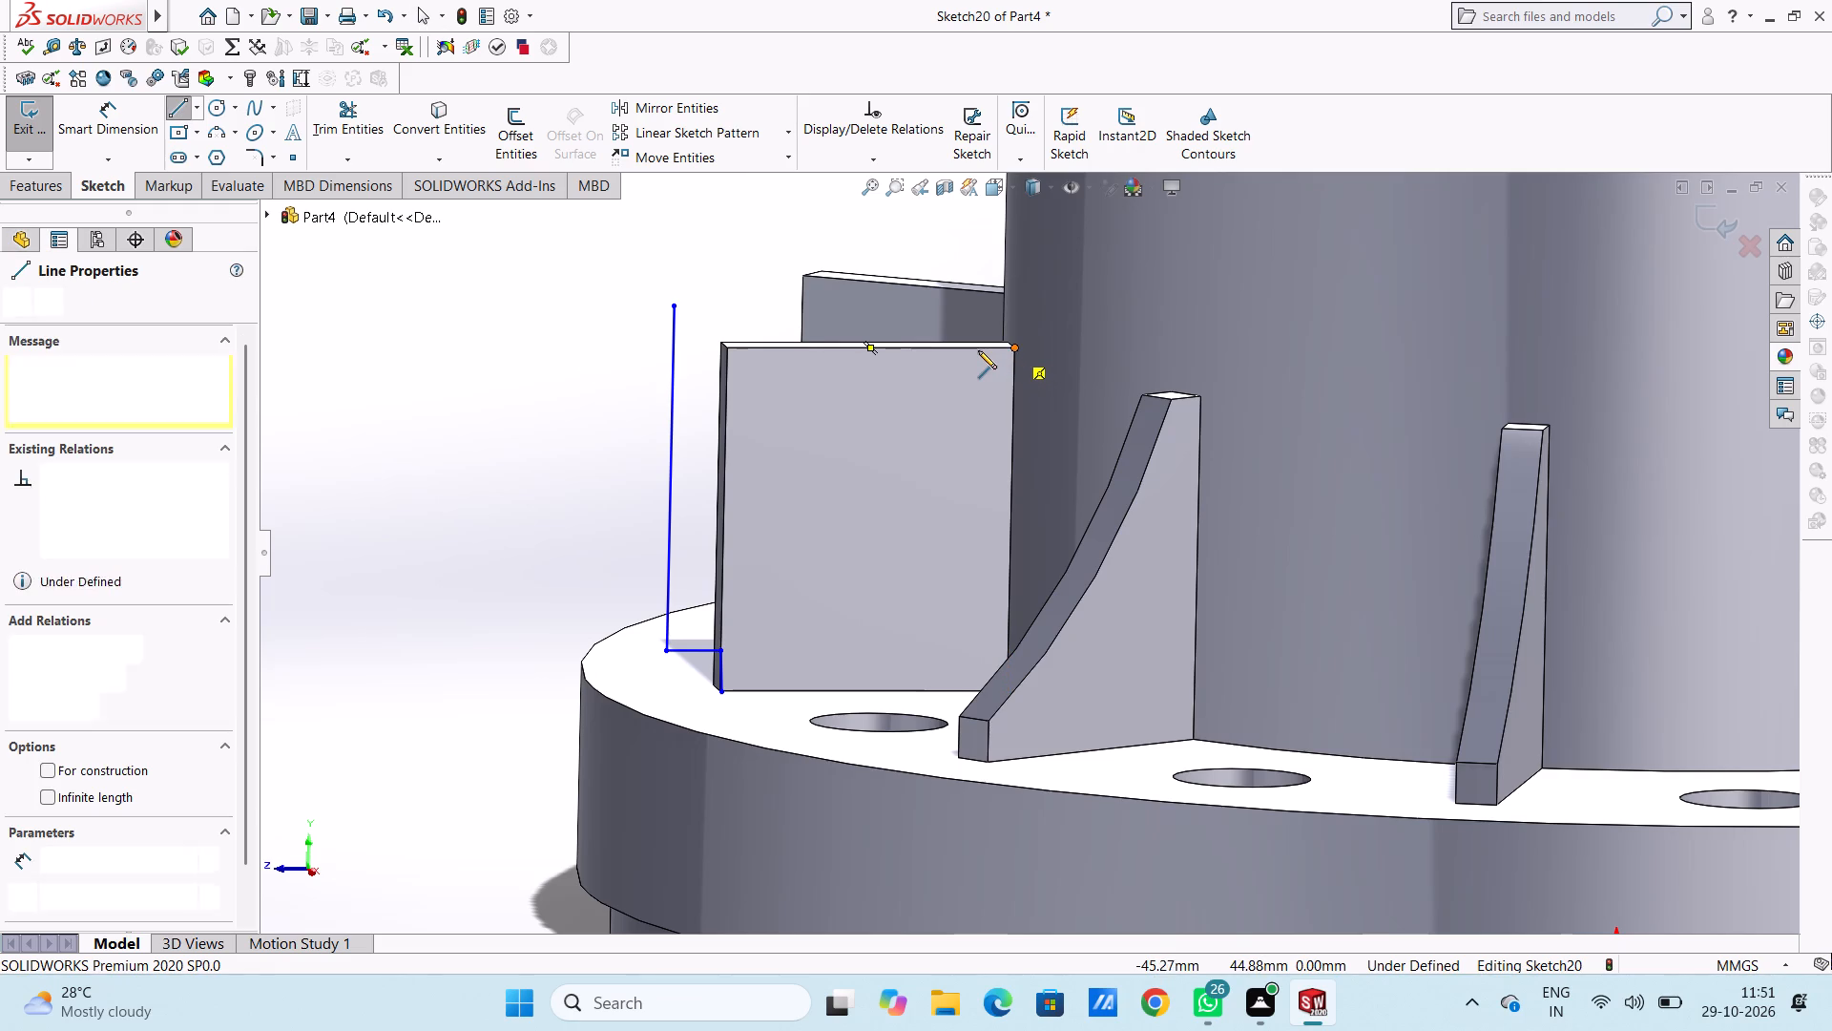
key(3)
key(Return)
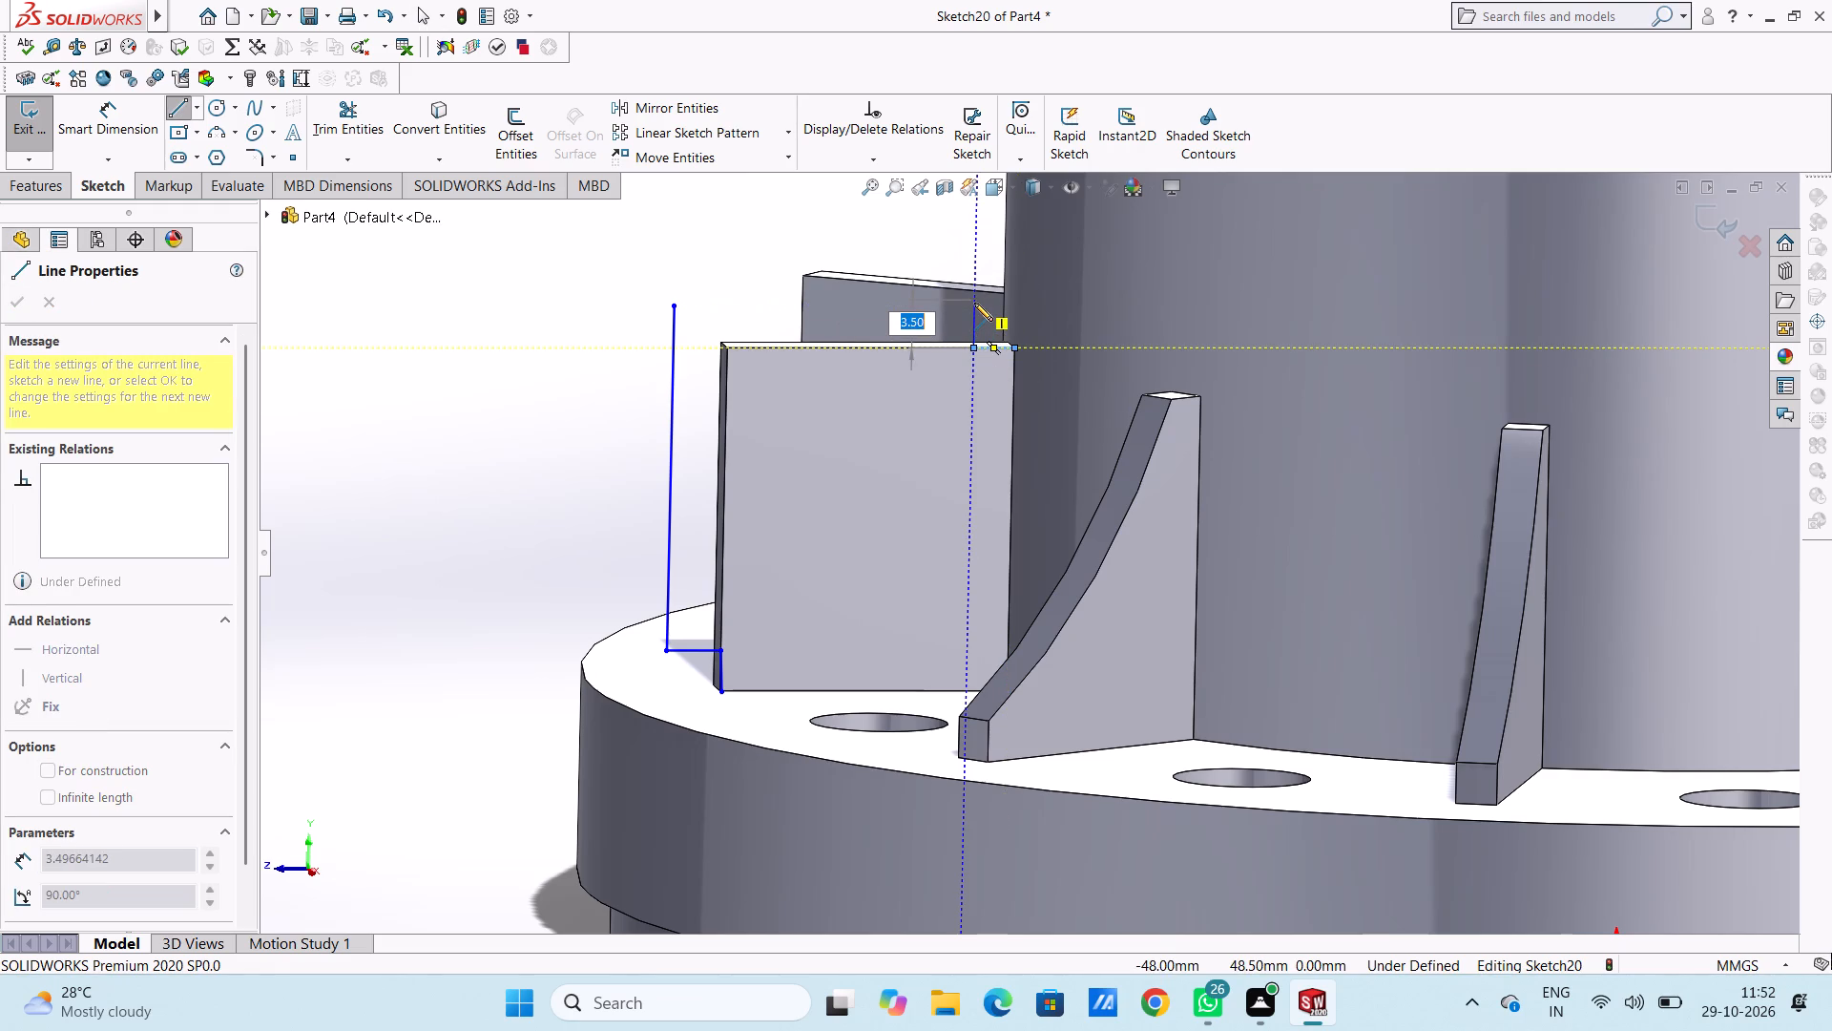
click(974, 304)
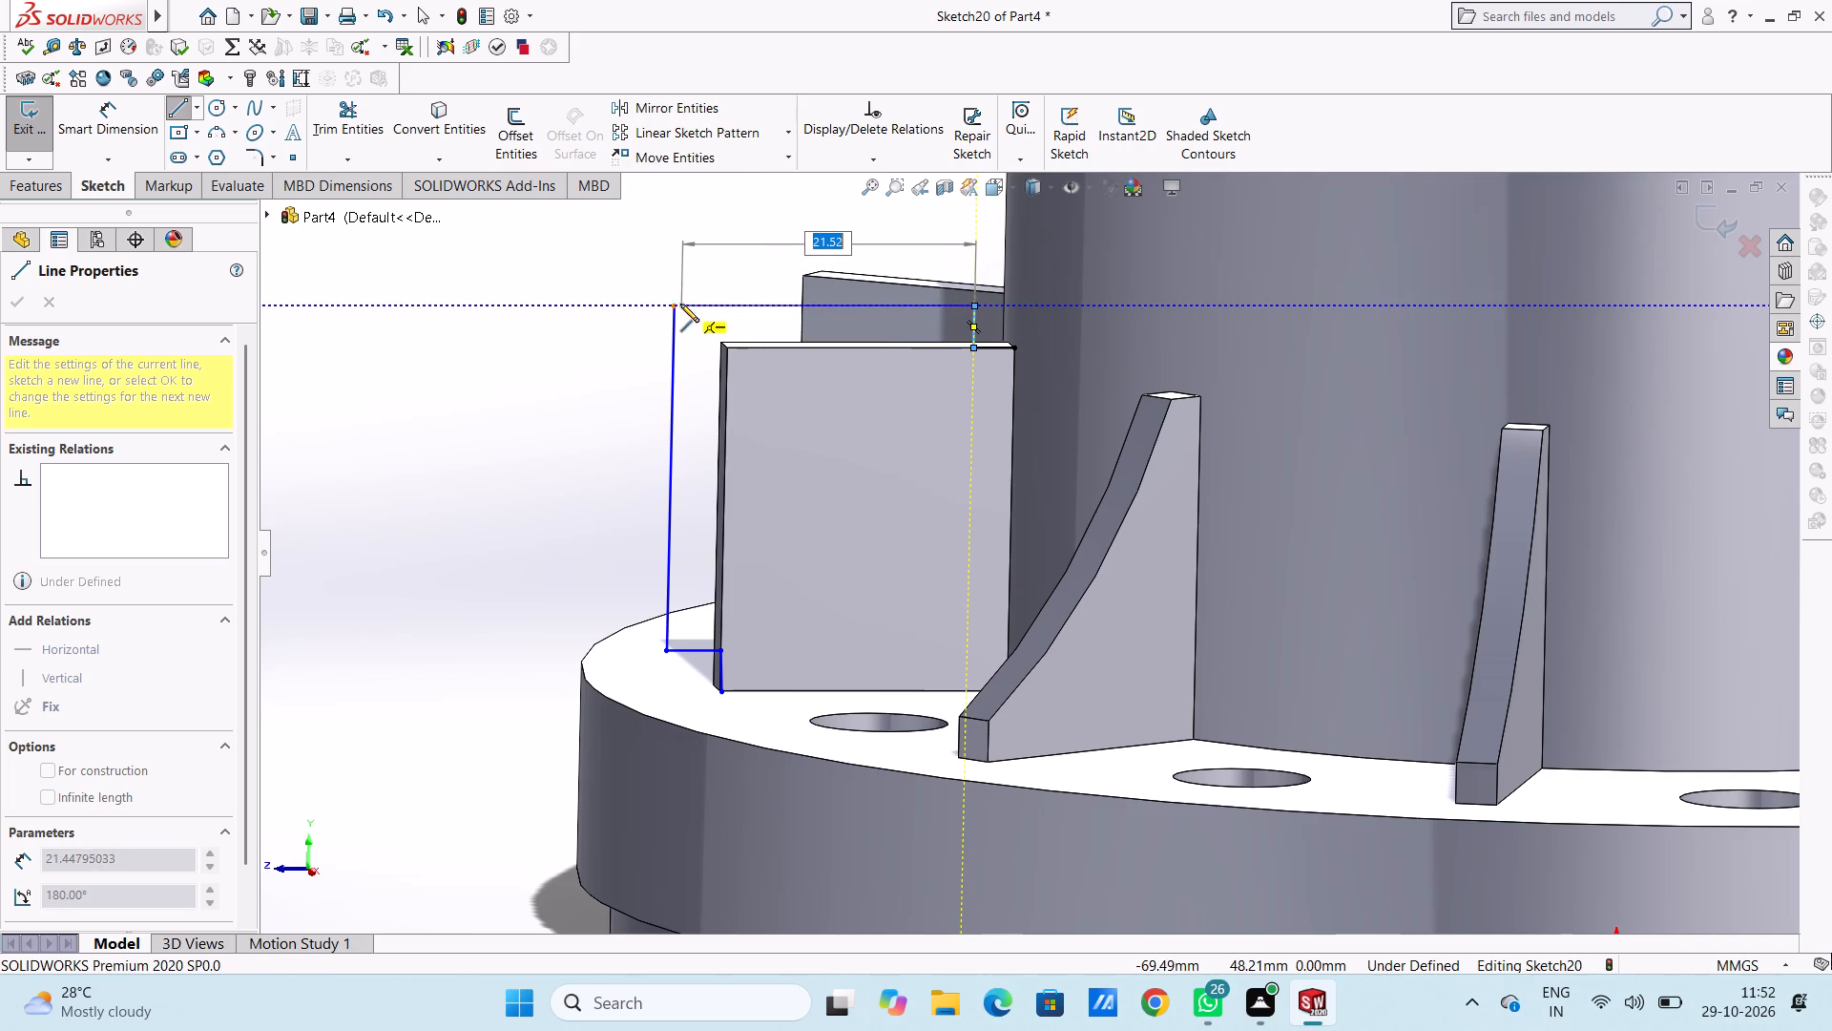
click(675, 304)
right_click(582, 327)
click(588, 346)
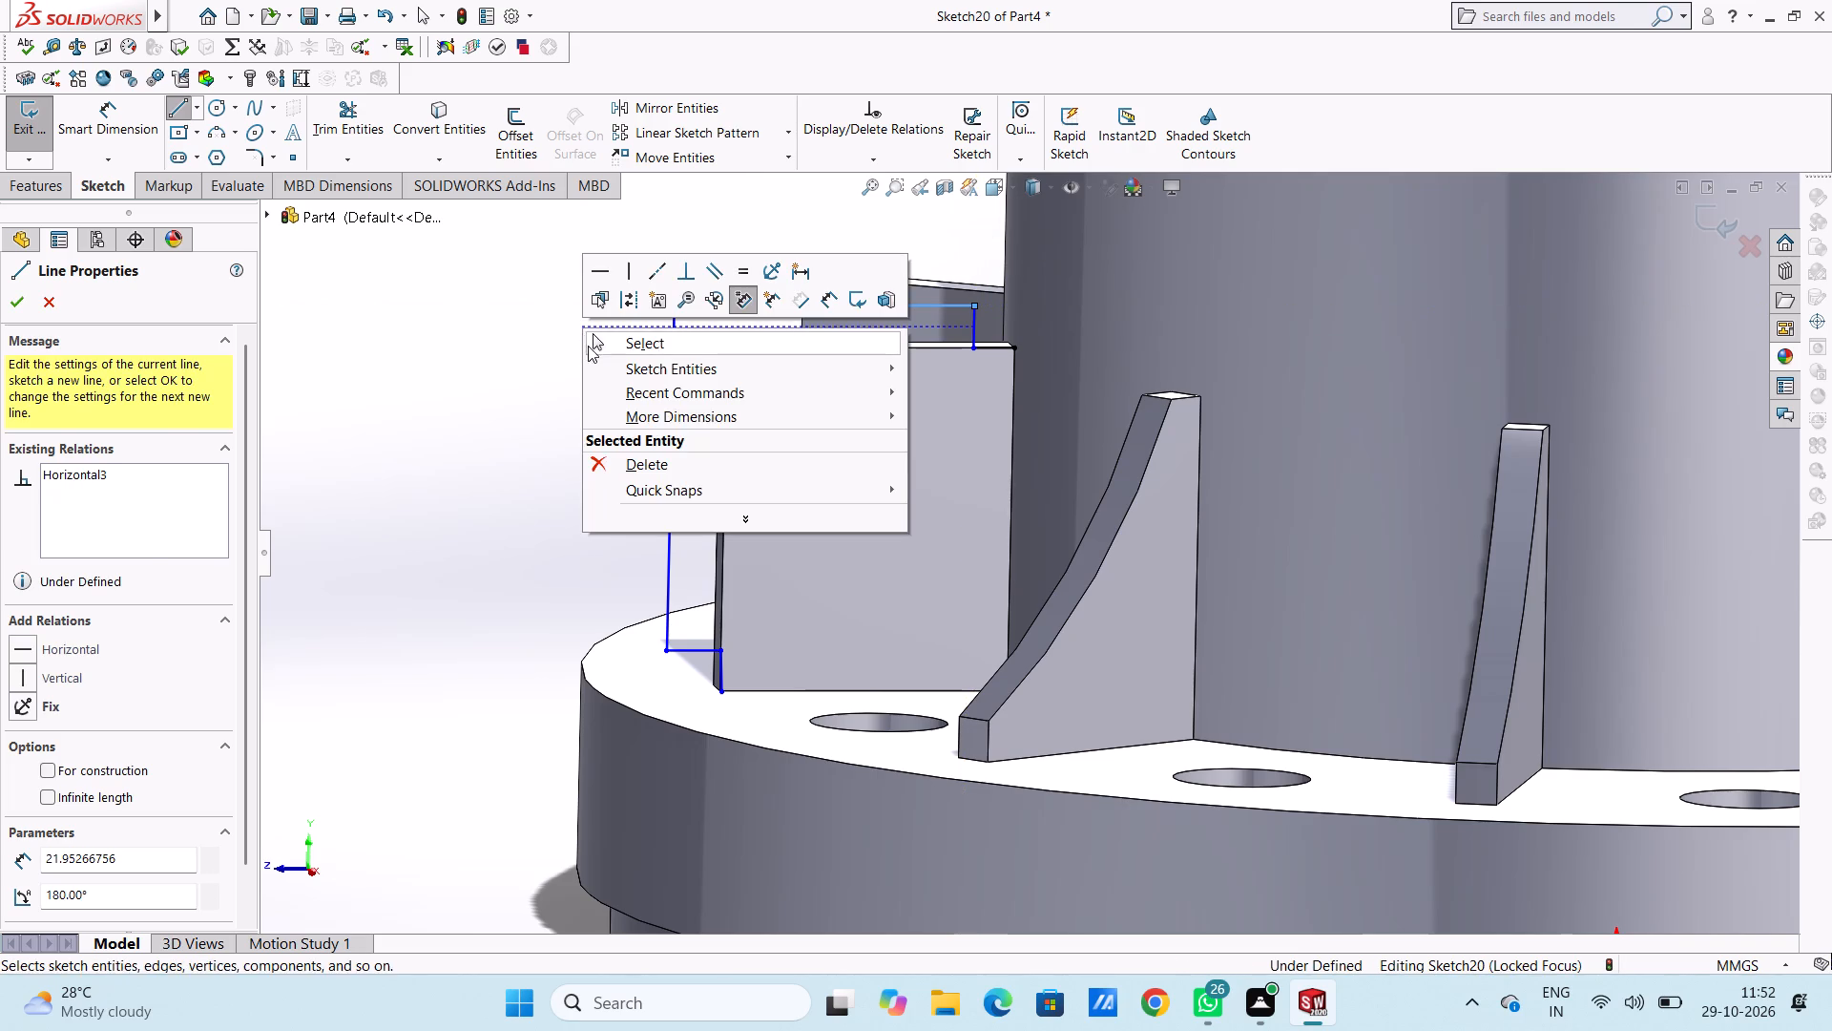
click(576, 350)
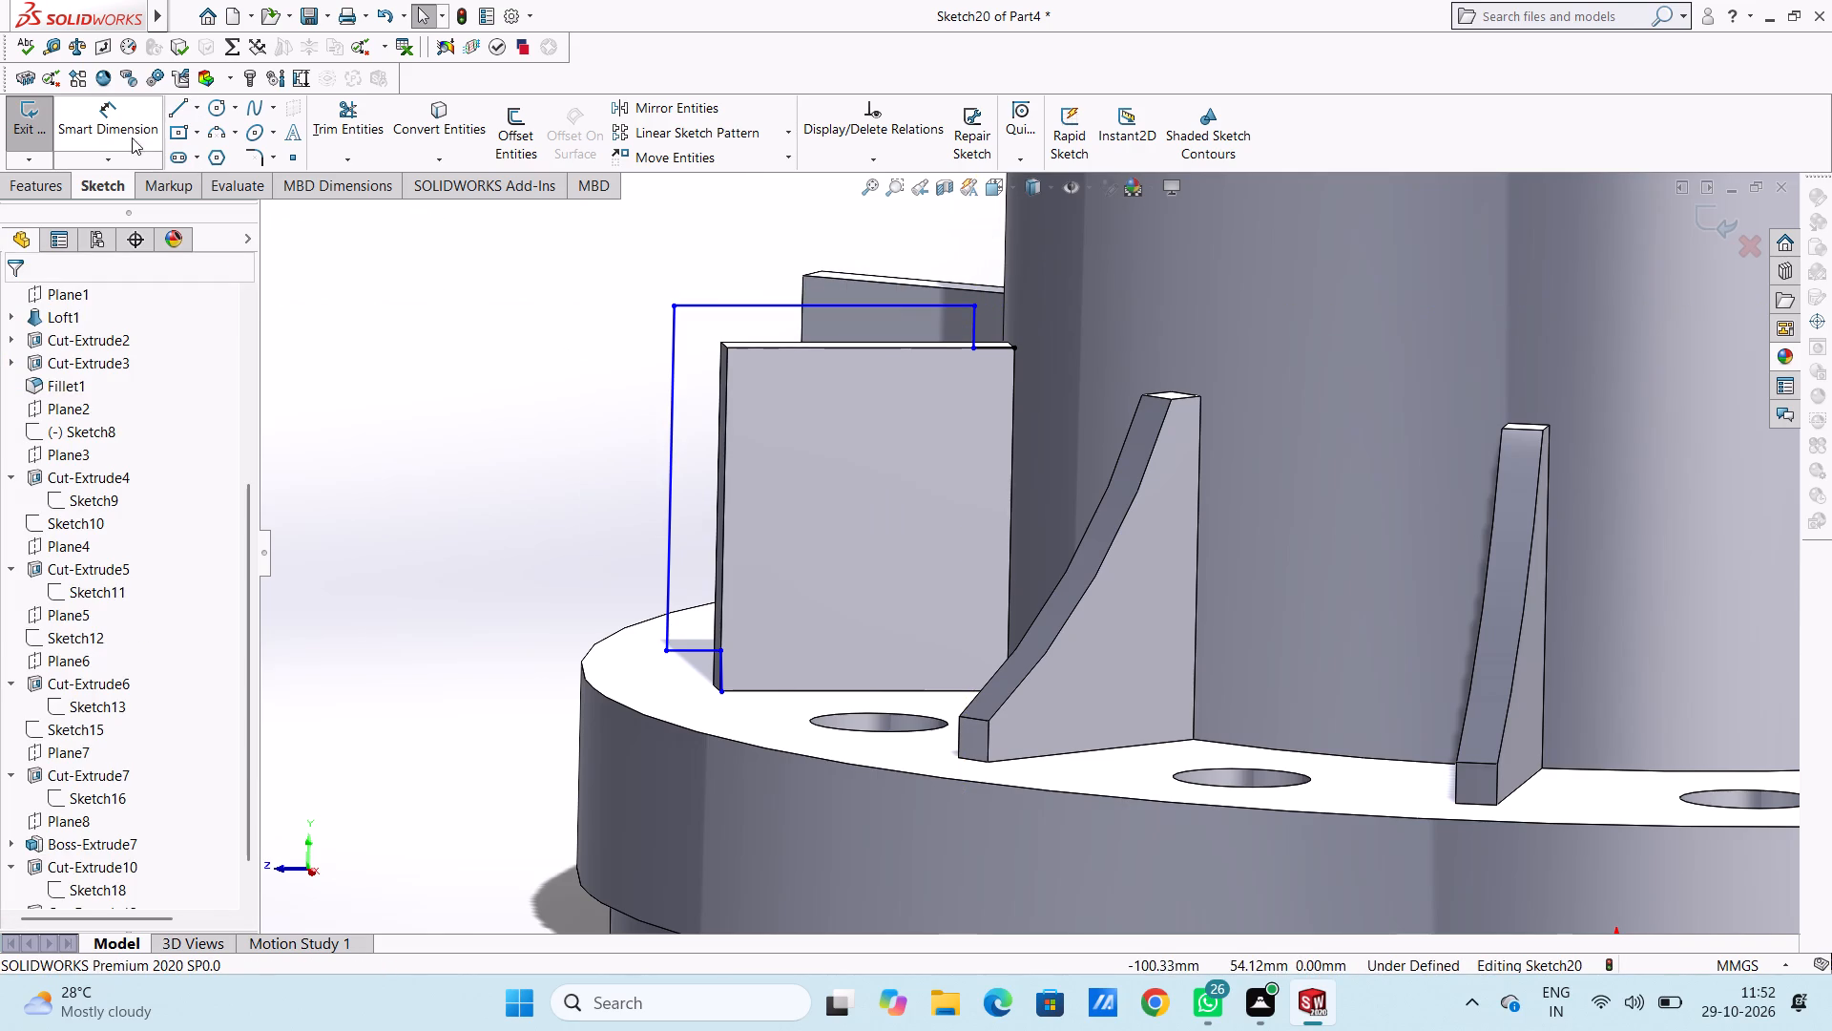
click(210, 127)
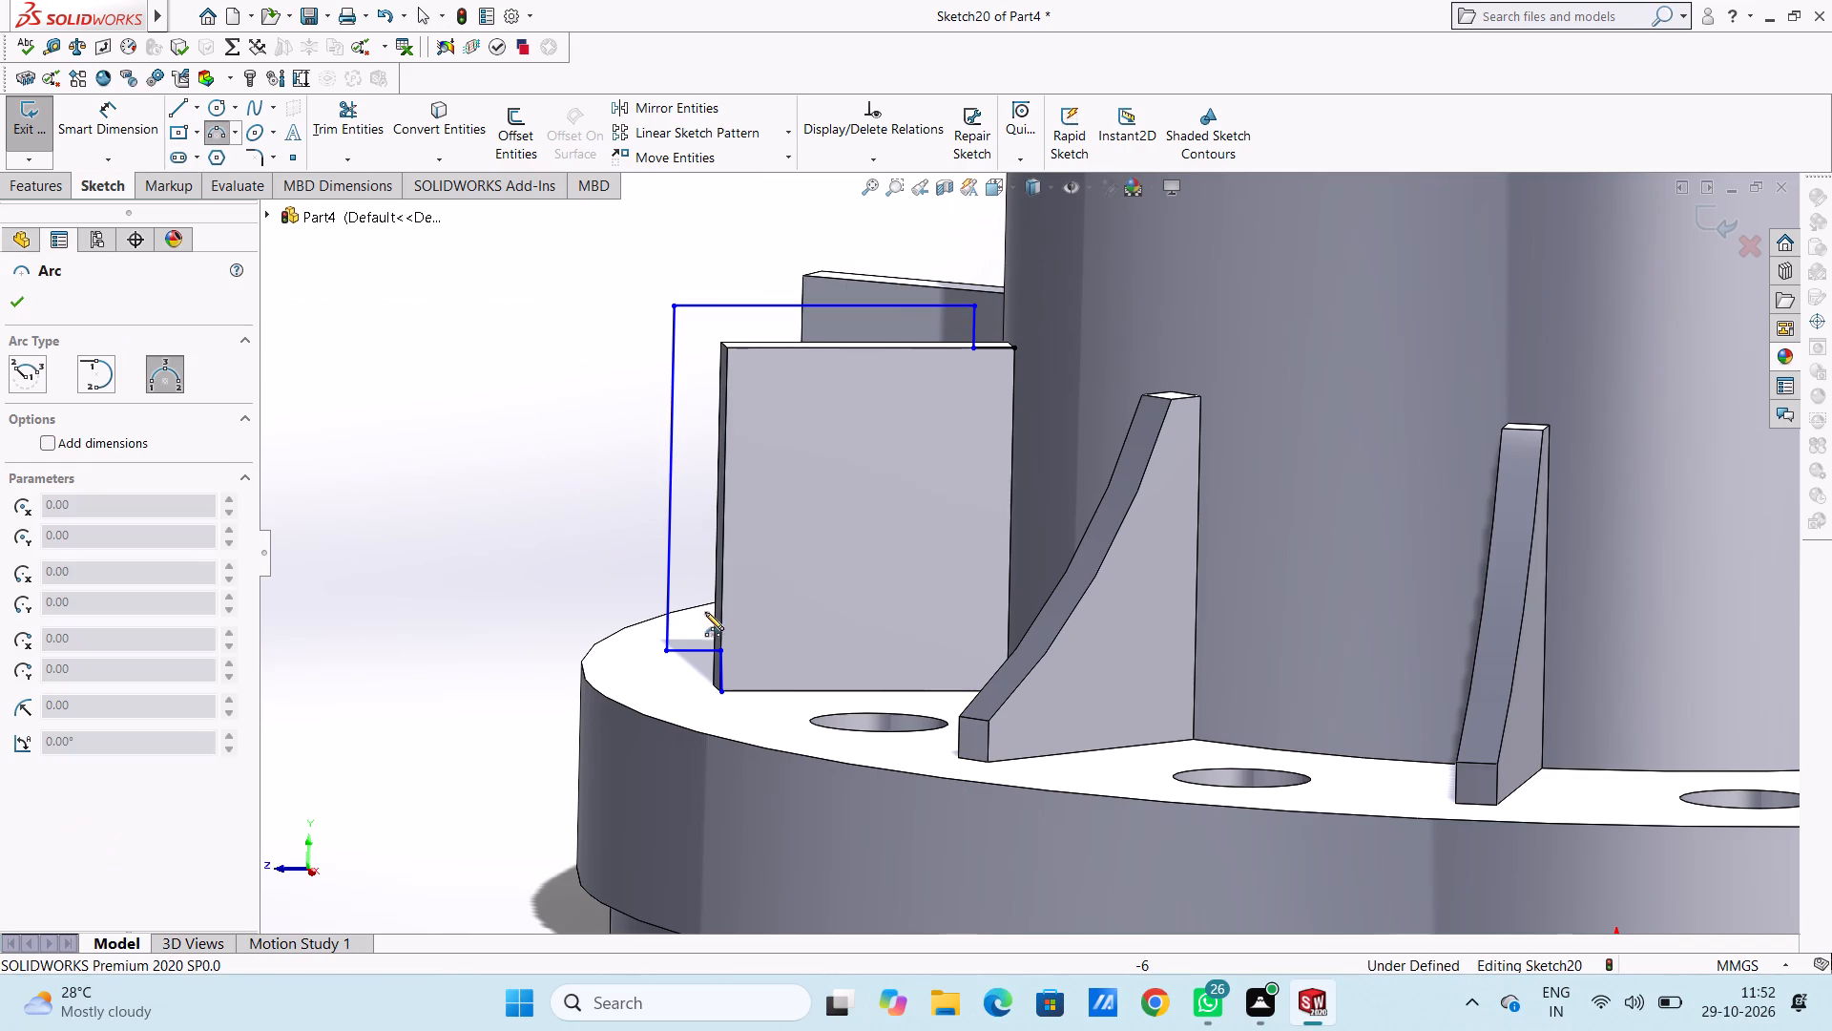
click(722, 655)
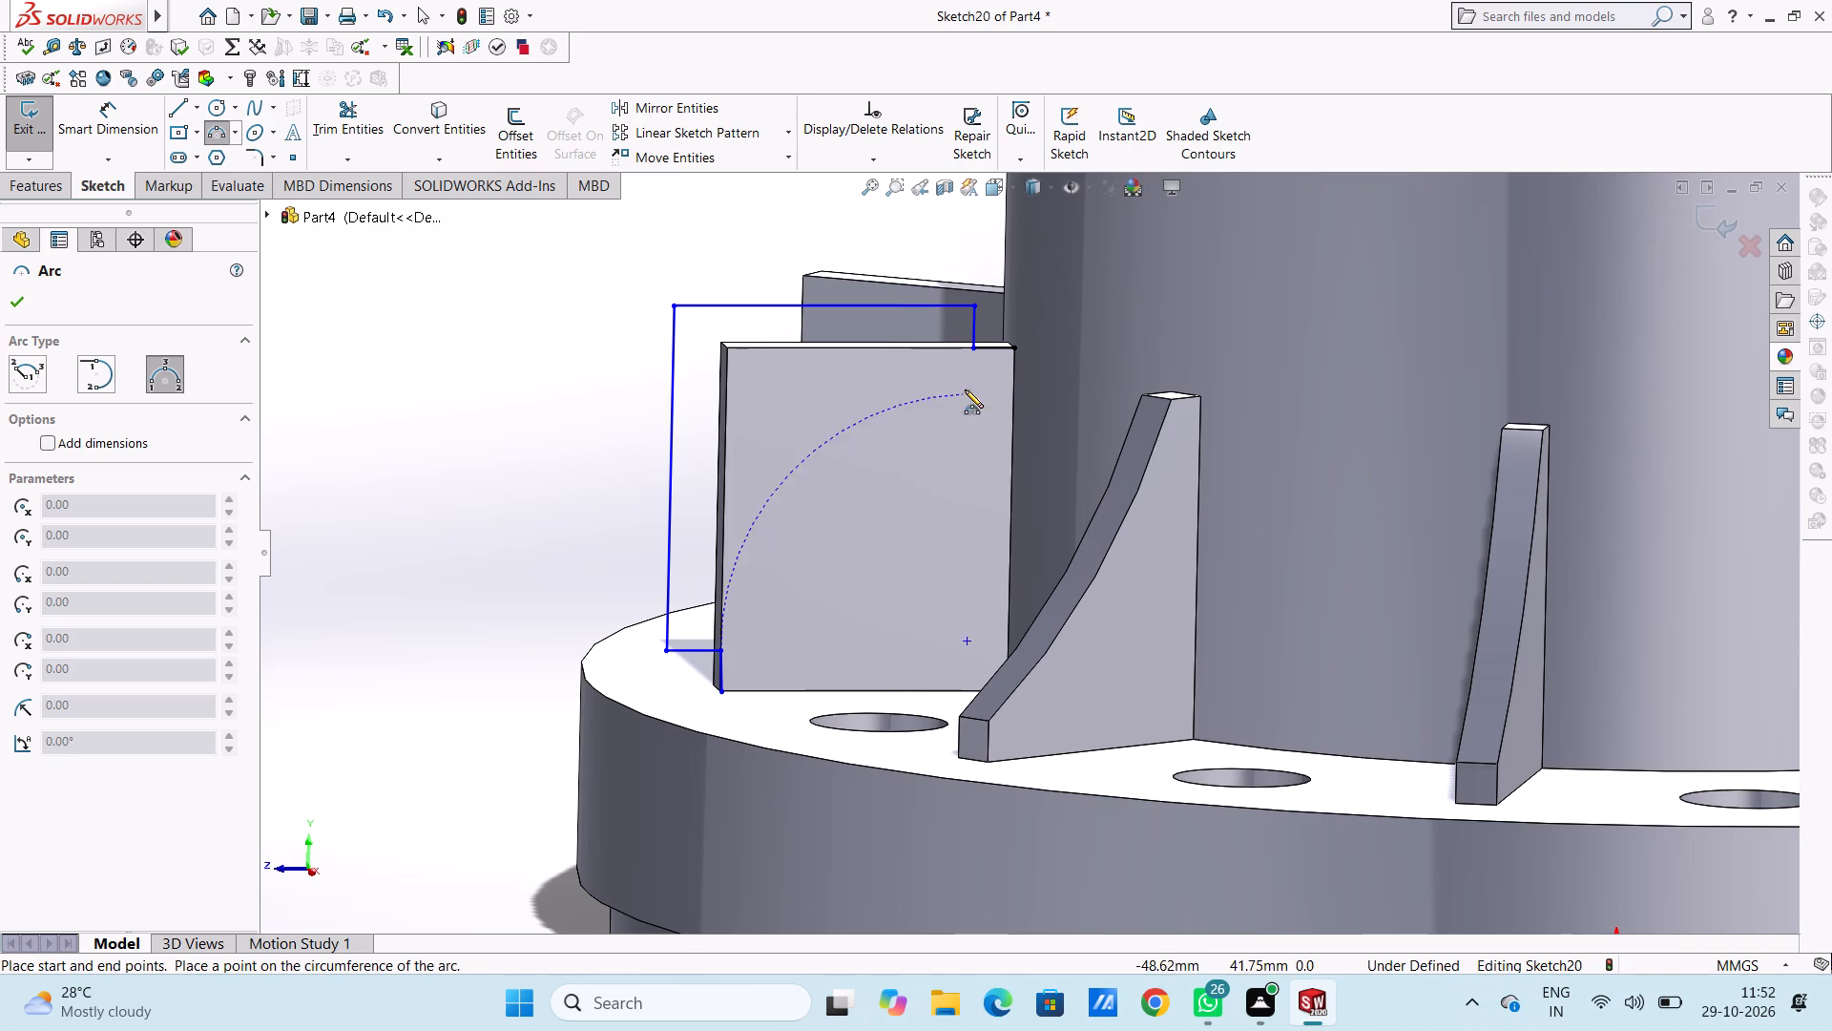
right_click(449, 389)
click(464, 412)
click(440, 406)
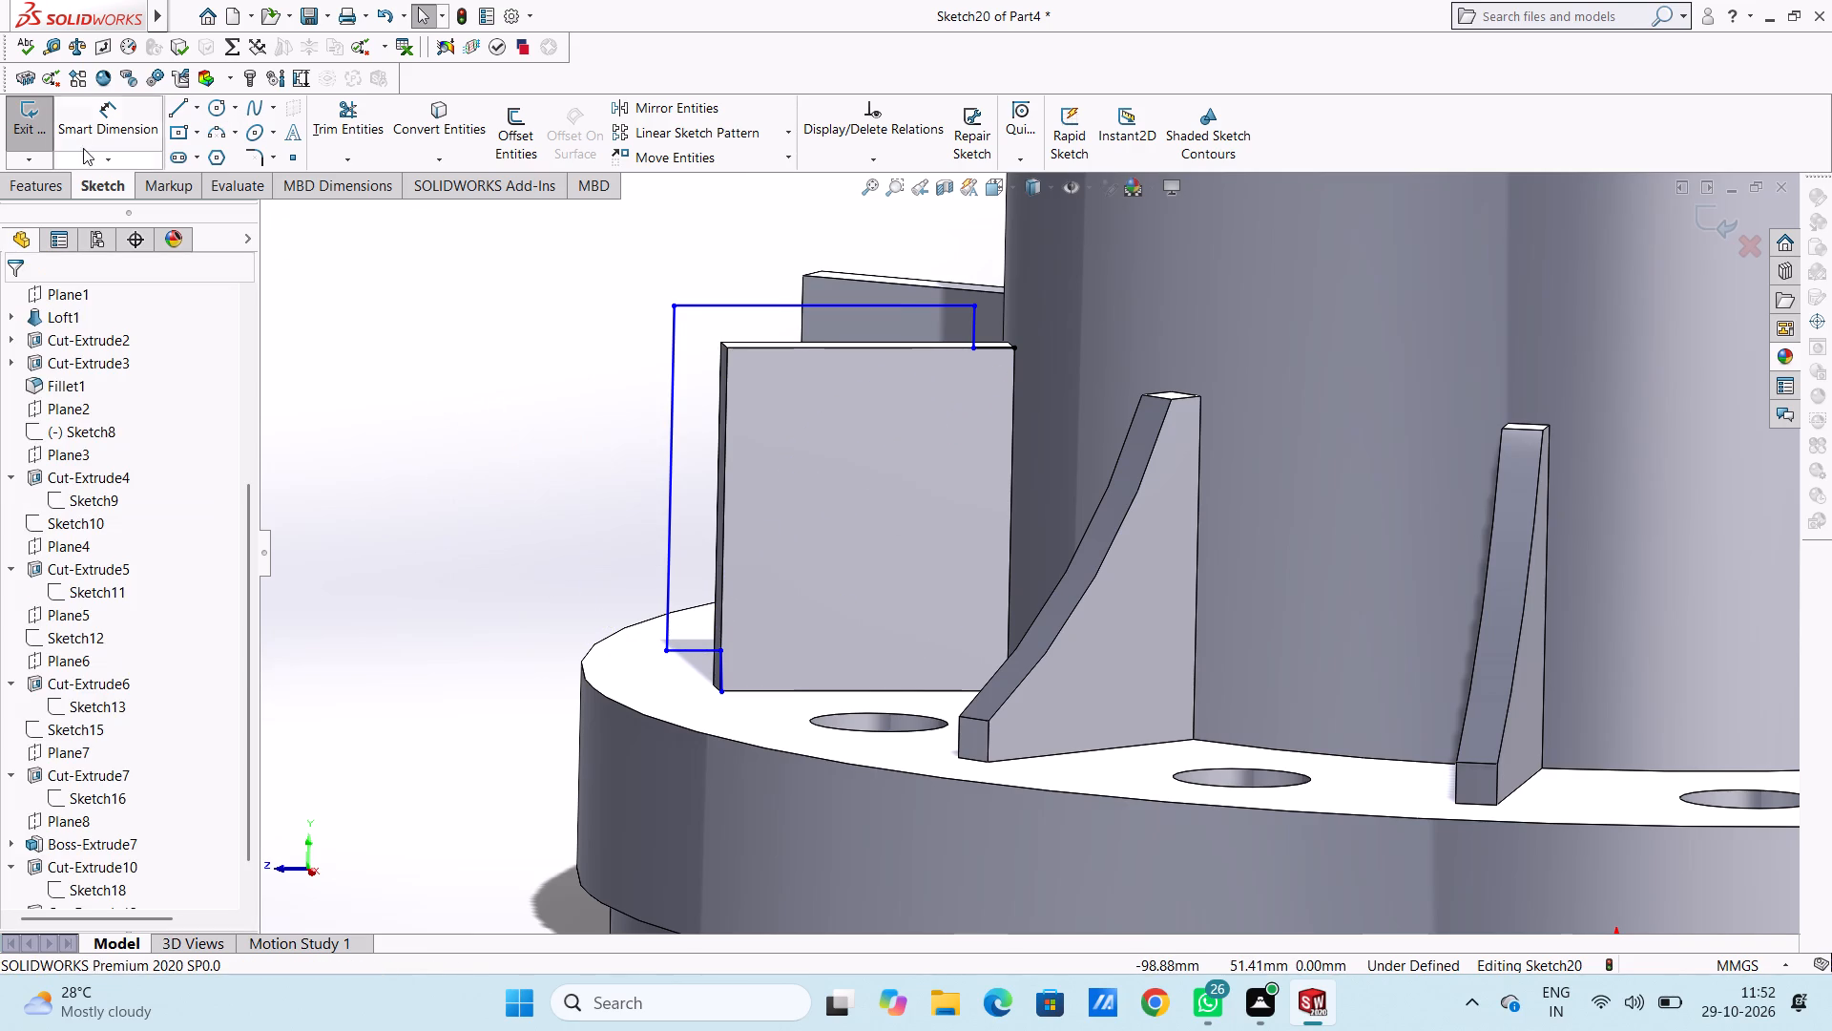
Dimension the lengths of the short vertical line at the rib's bottom outer corner and the long outer vertical line.
click(121, 112)
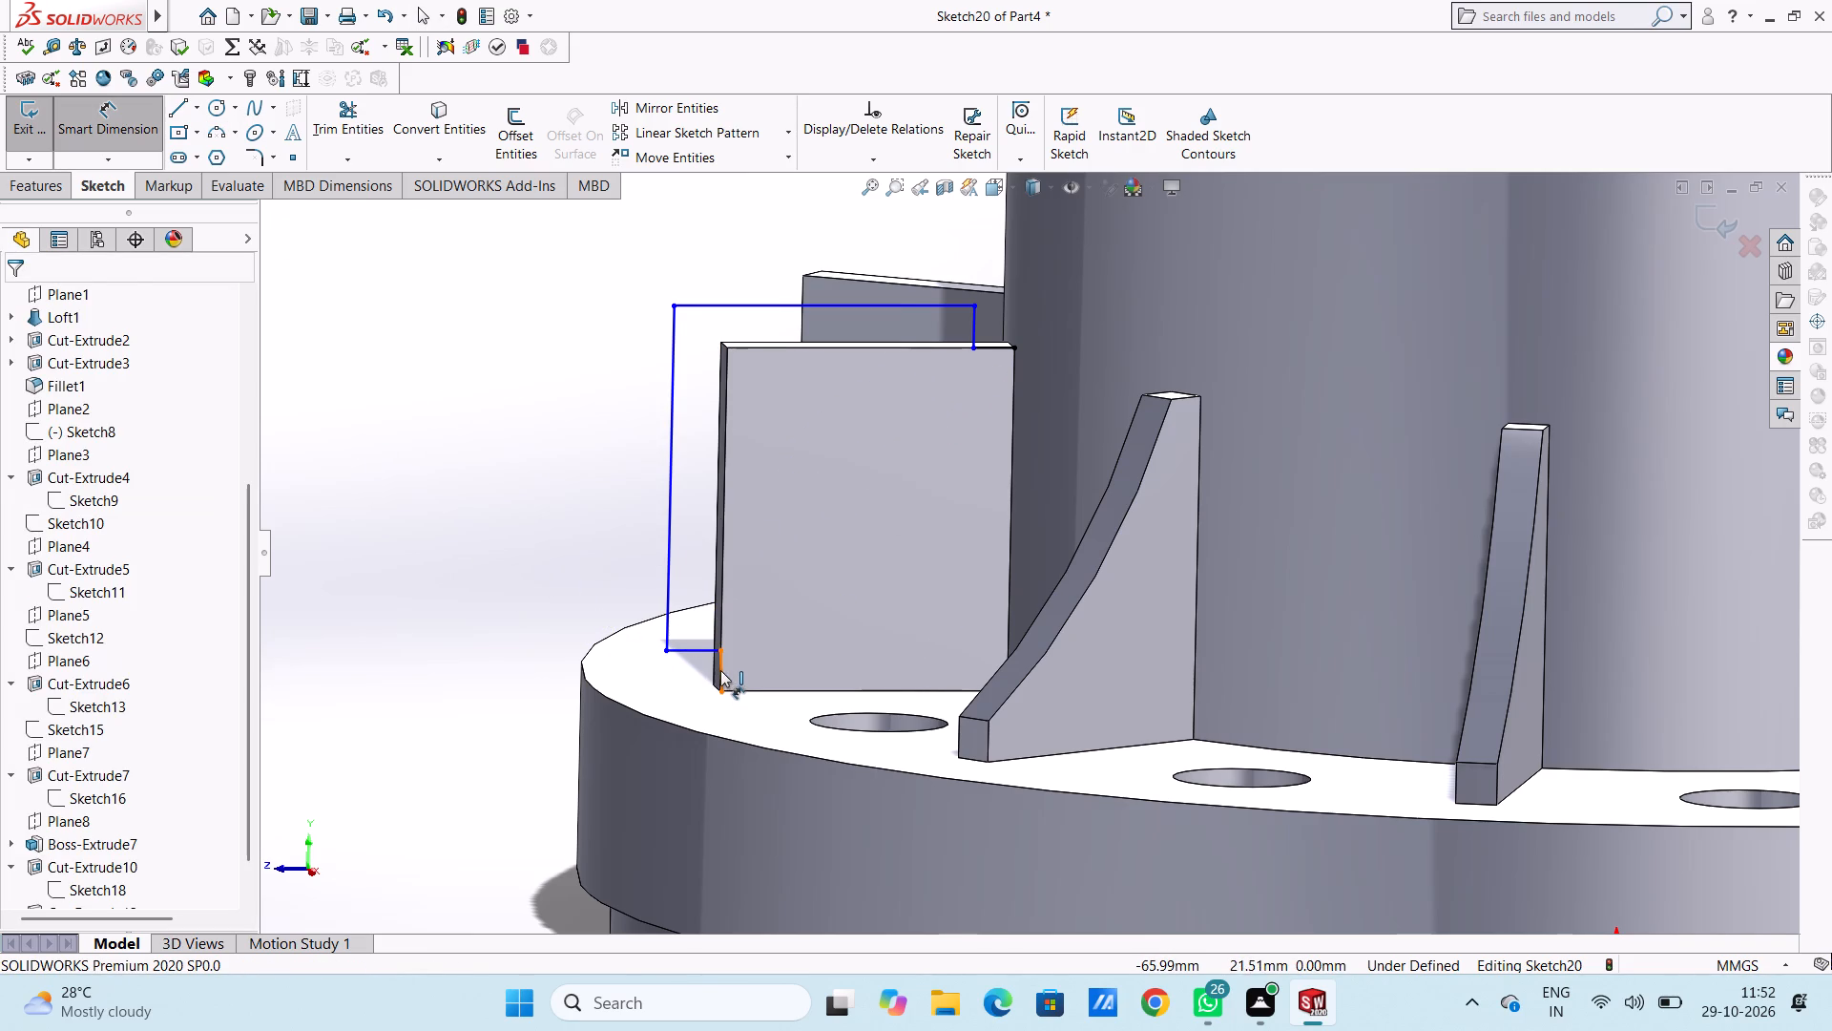
click(720, 670)
click(504, 658)
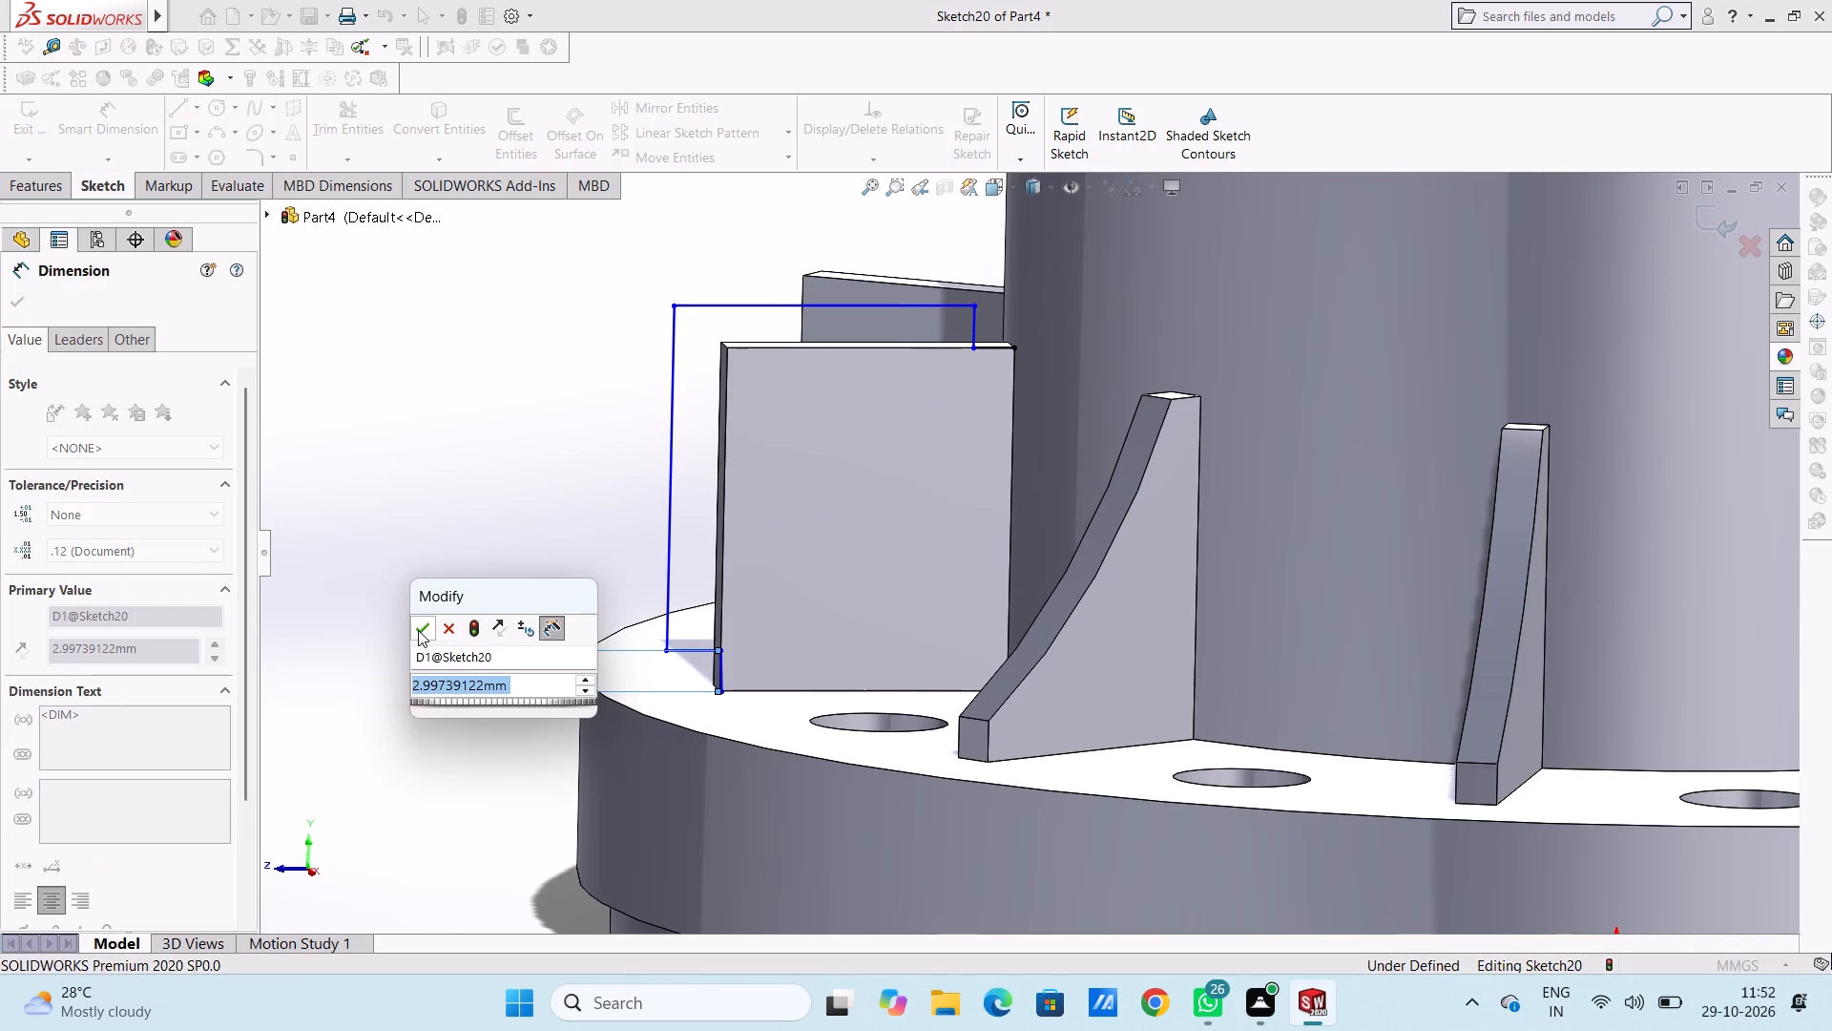
click(418, 630)
click(392, 561)
click(674, 496)
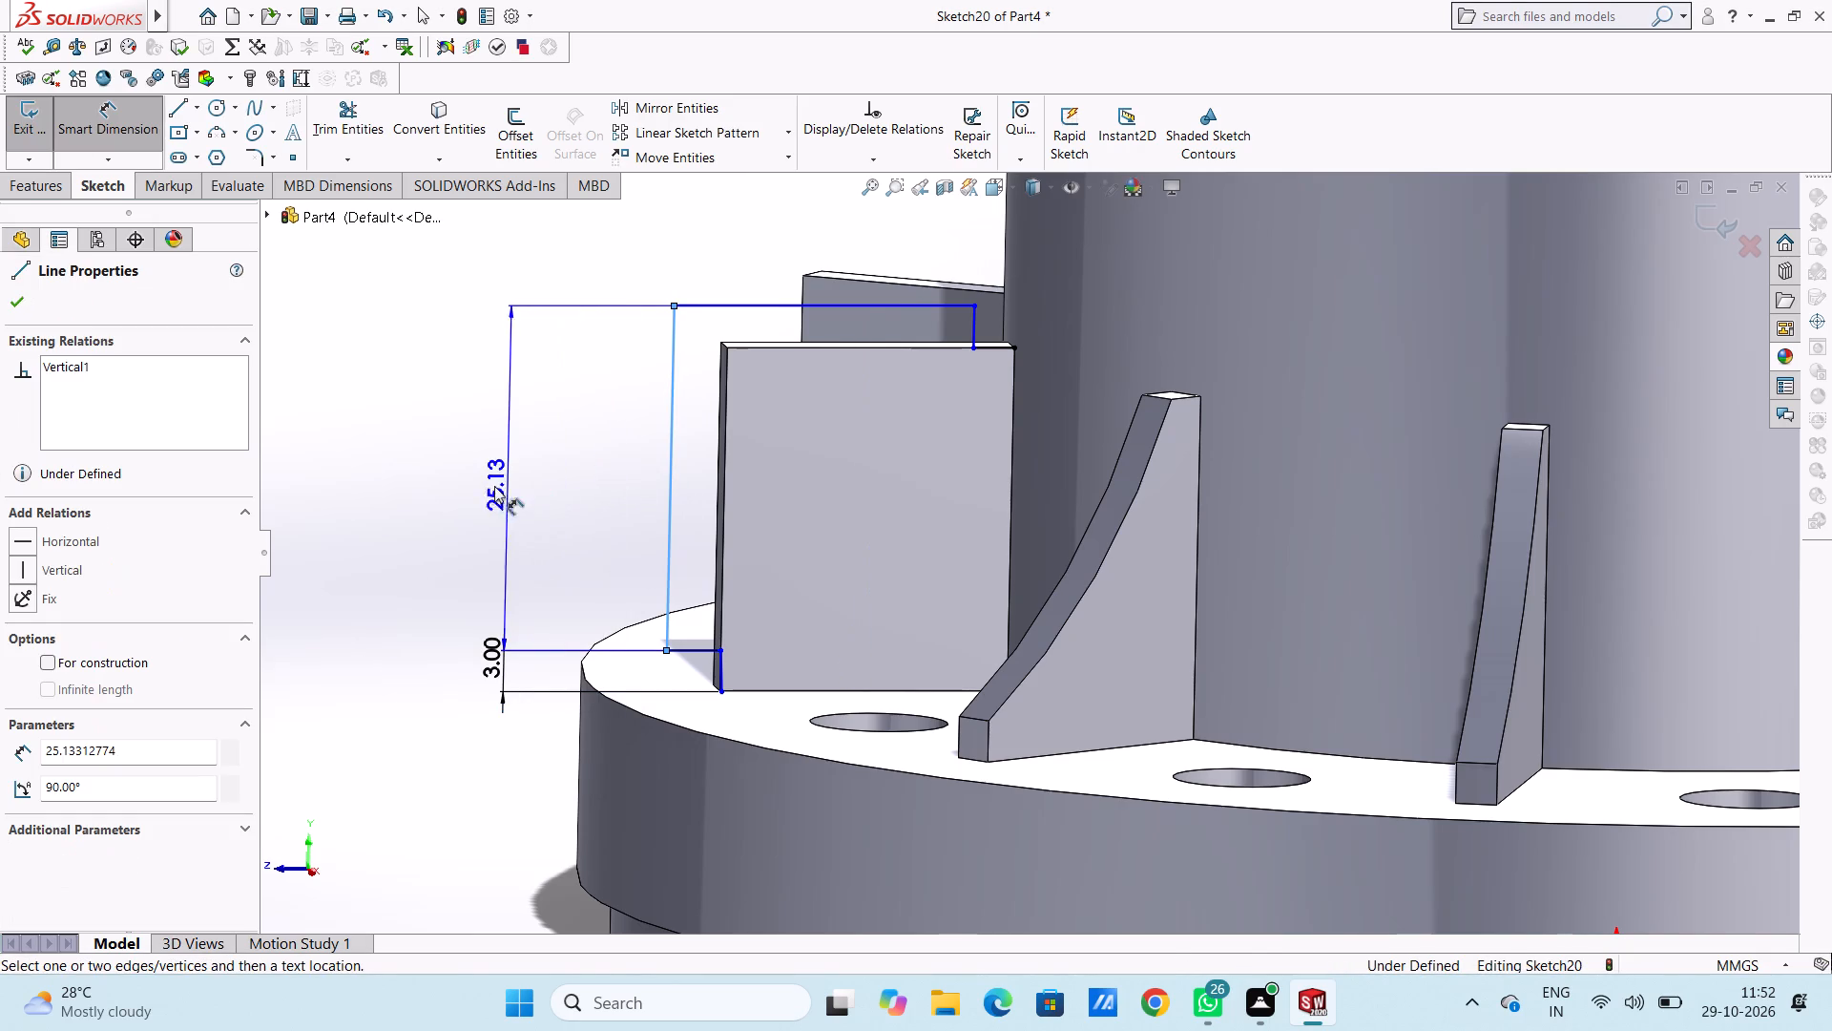
click(424, 507)
double_click(335, 480)
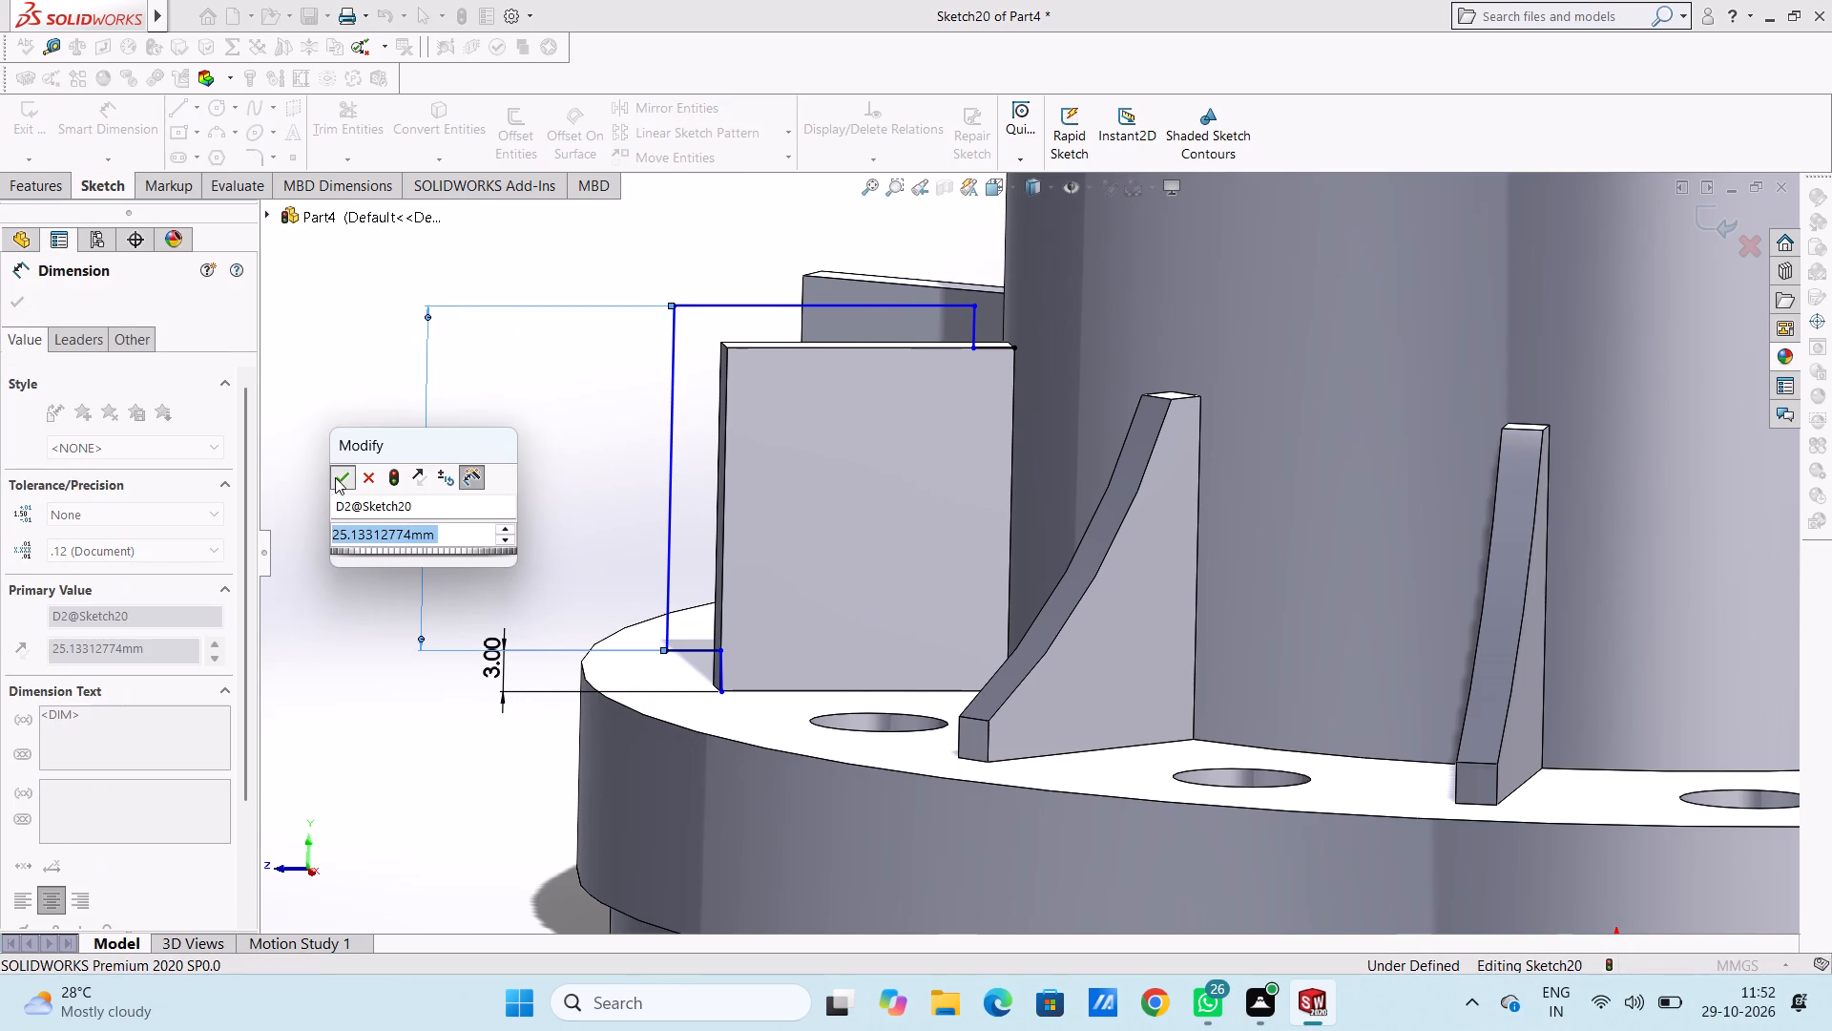
Dimension the lengths of the top horizontal line and the short line along the rib's top edge.
scroll(748, 405, up, 4)
scroll(1027, 395, down, 2)
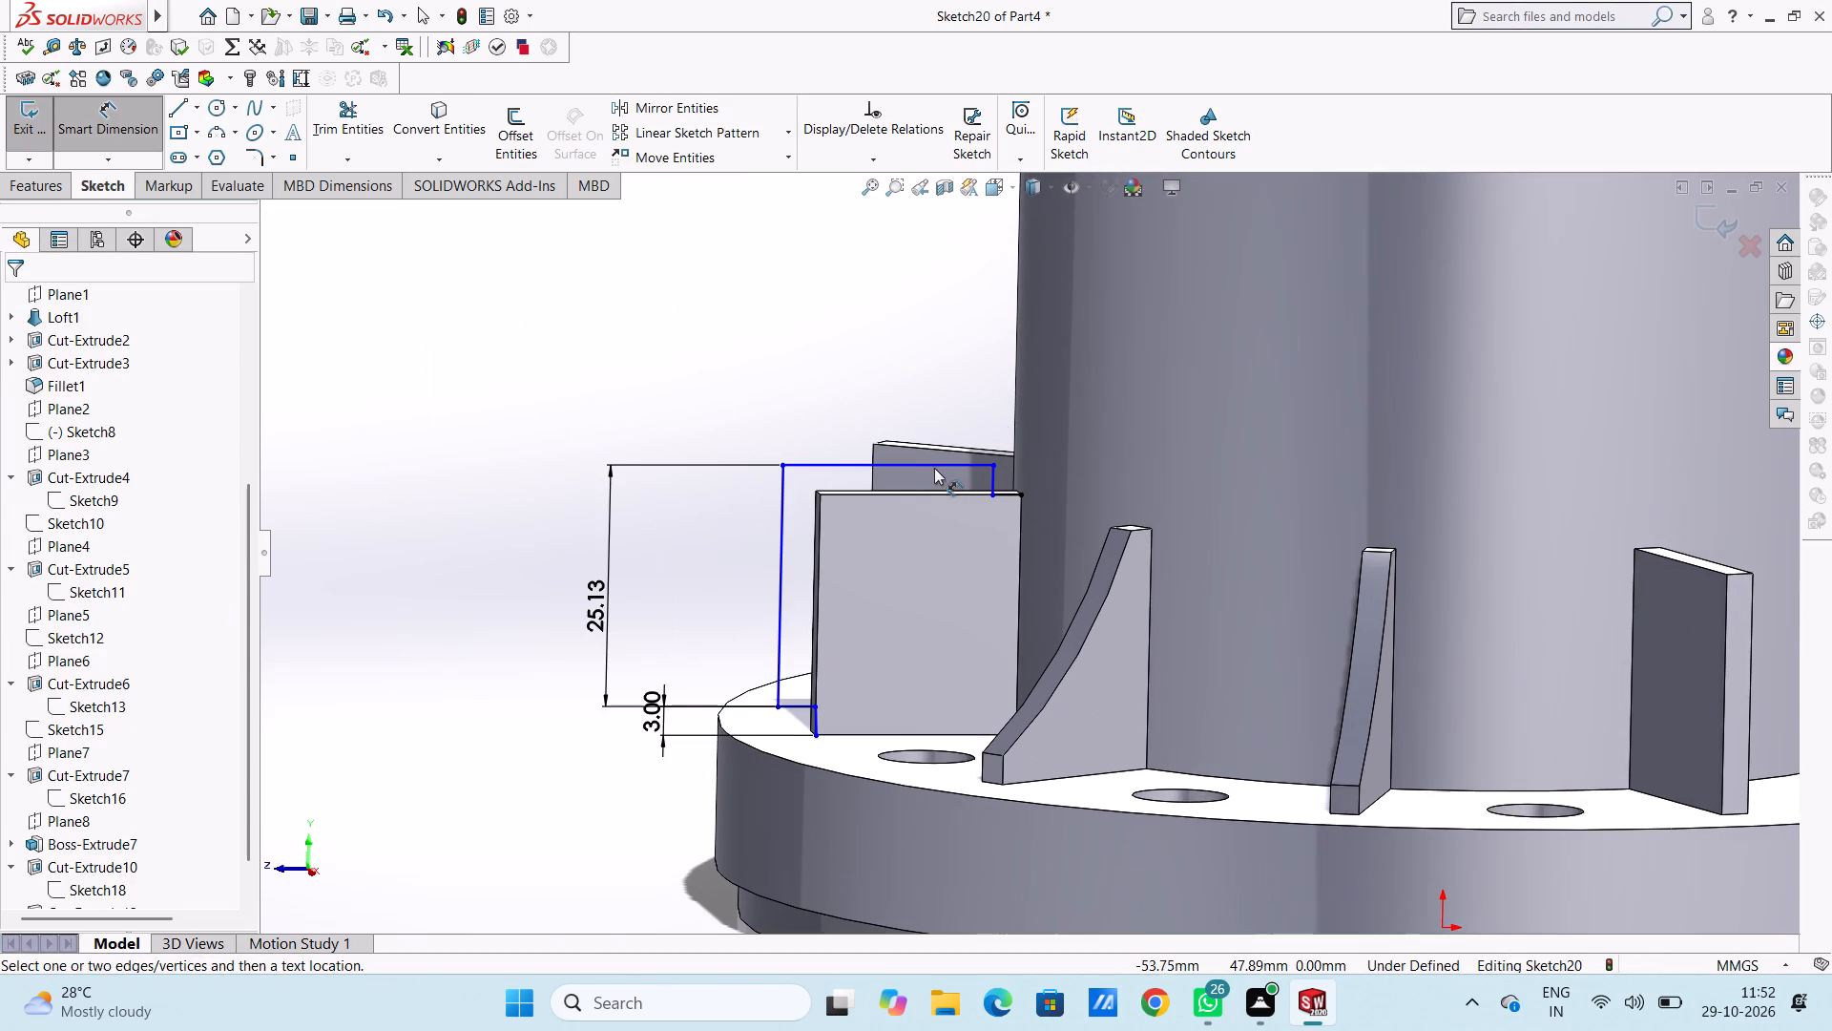
click(909, 468)
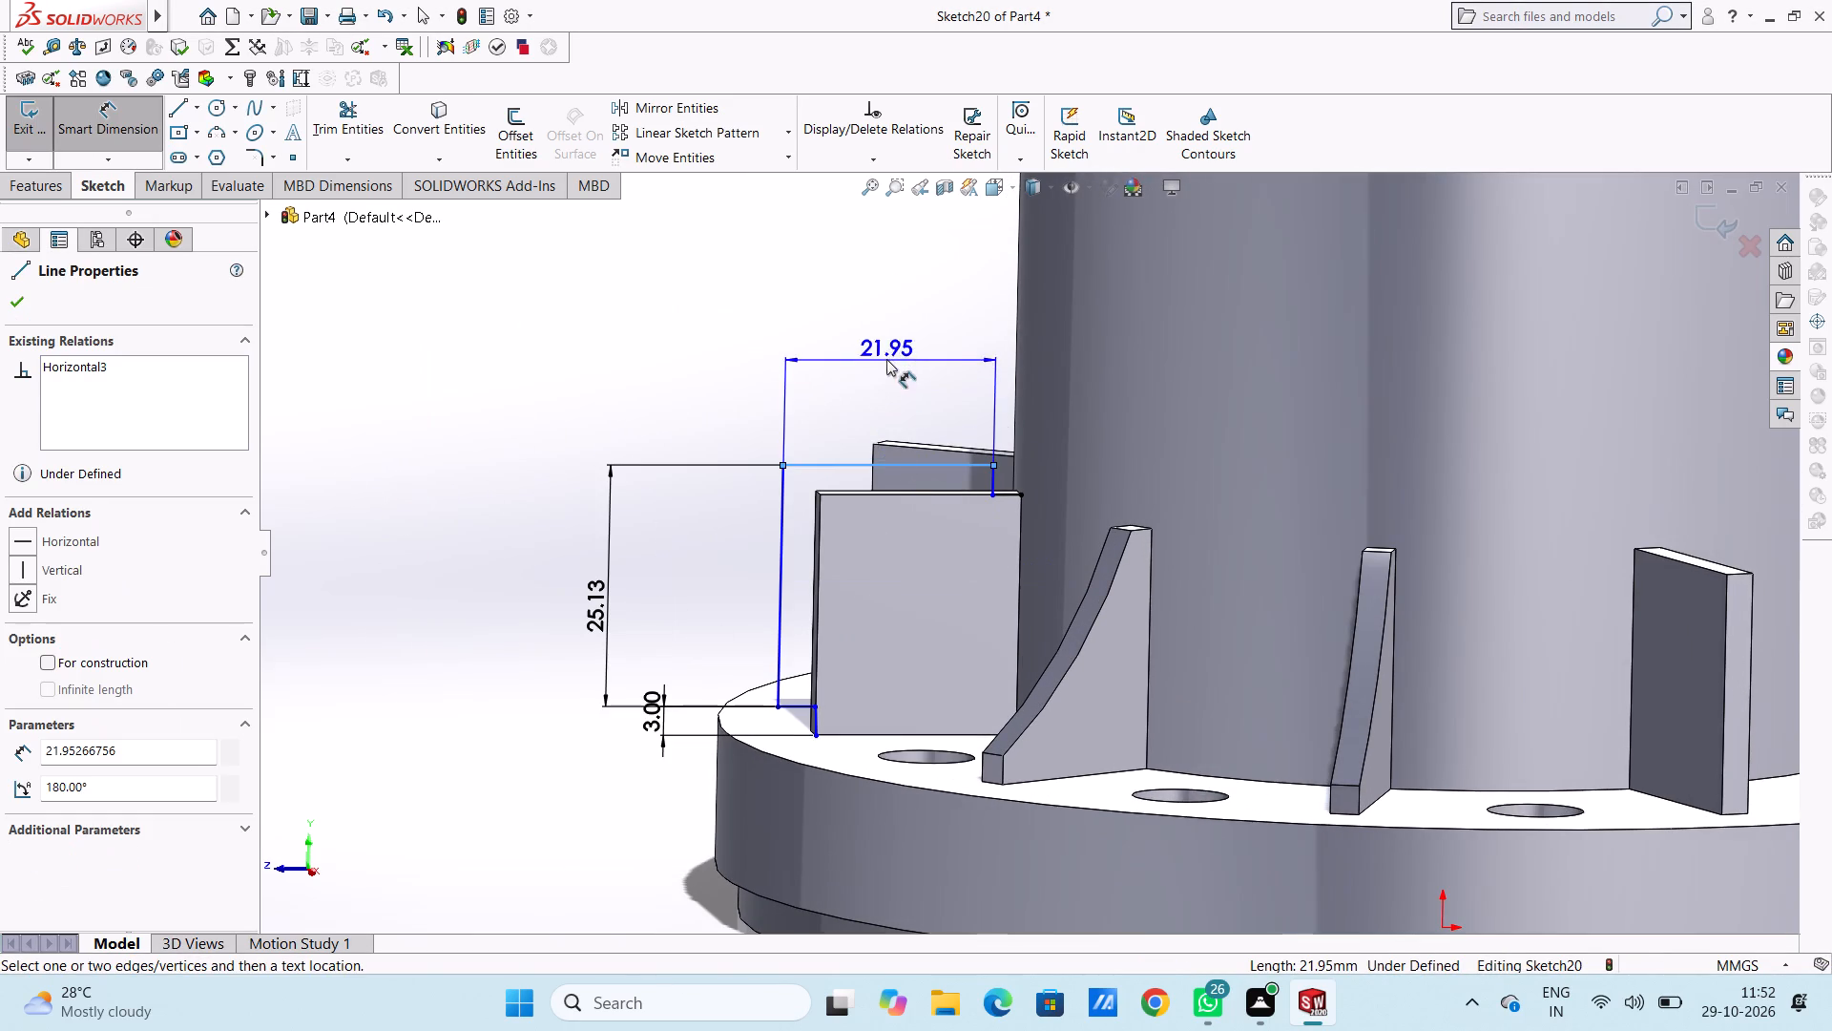
click(885, 315)
click(799, 285)
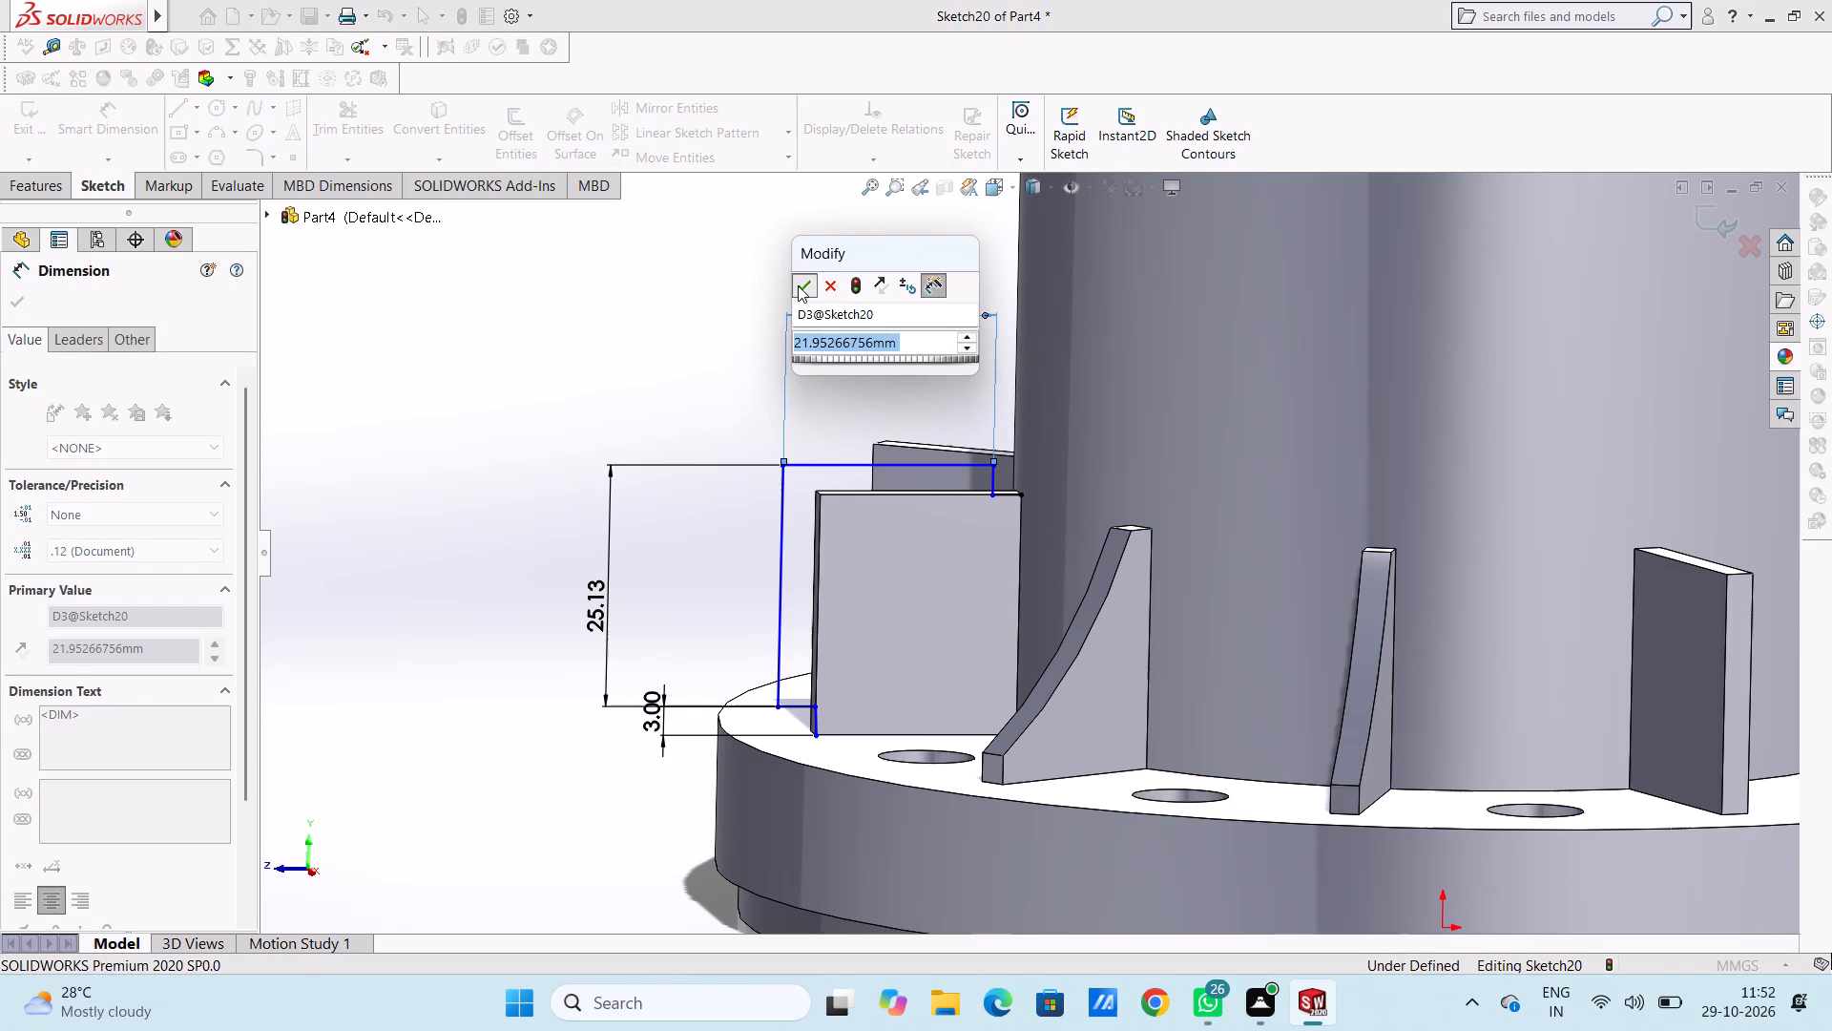
click(729, 306)
click(1002, 494)
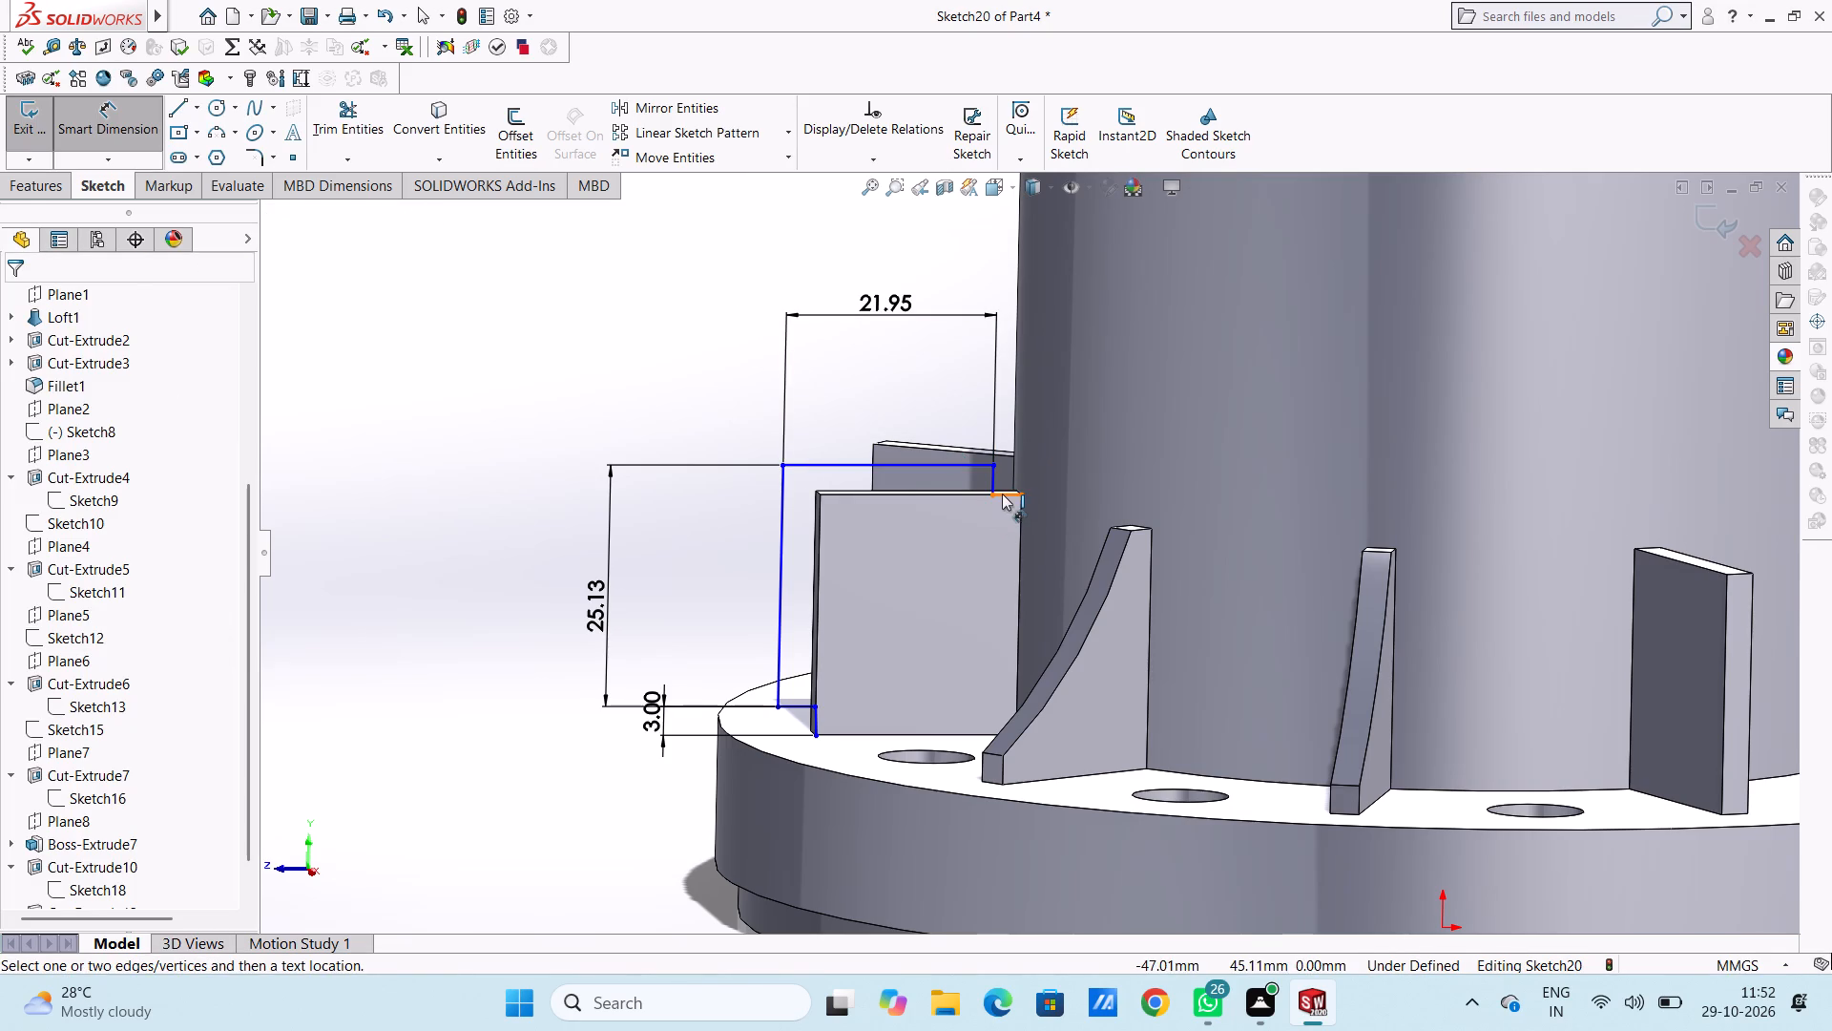
click(1037, 316)
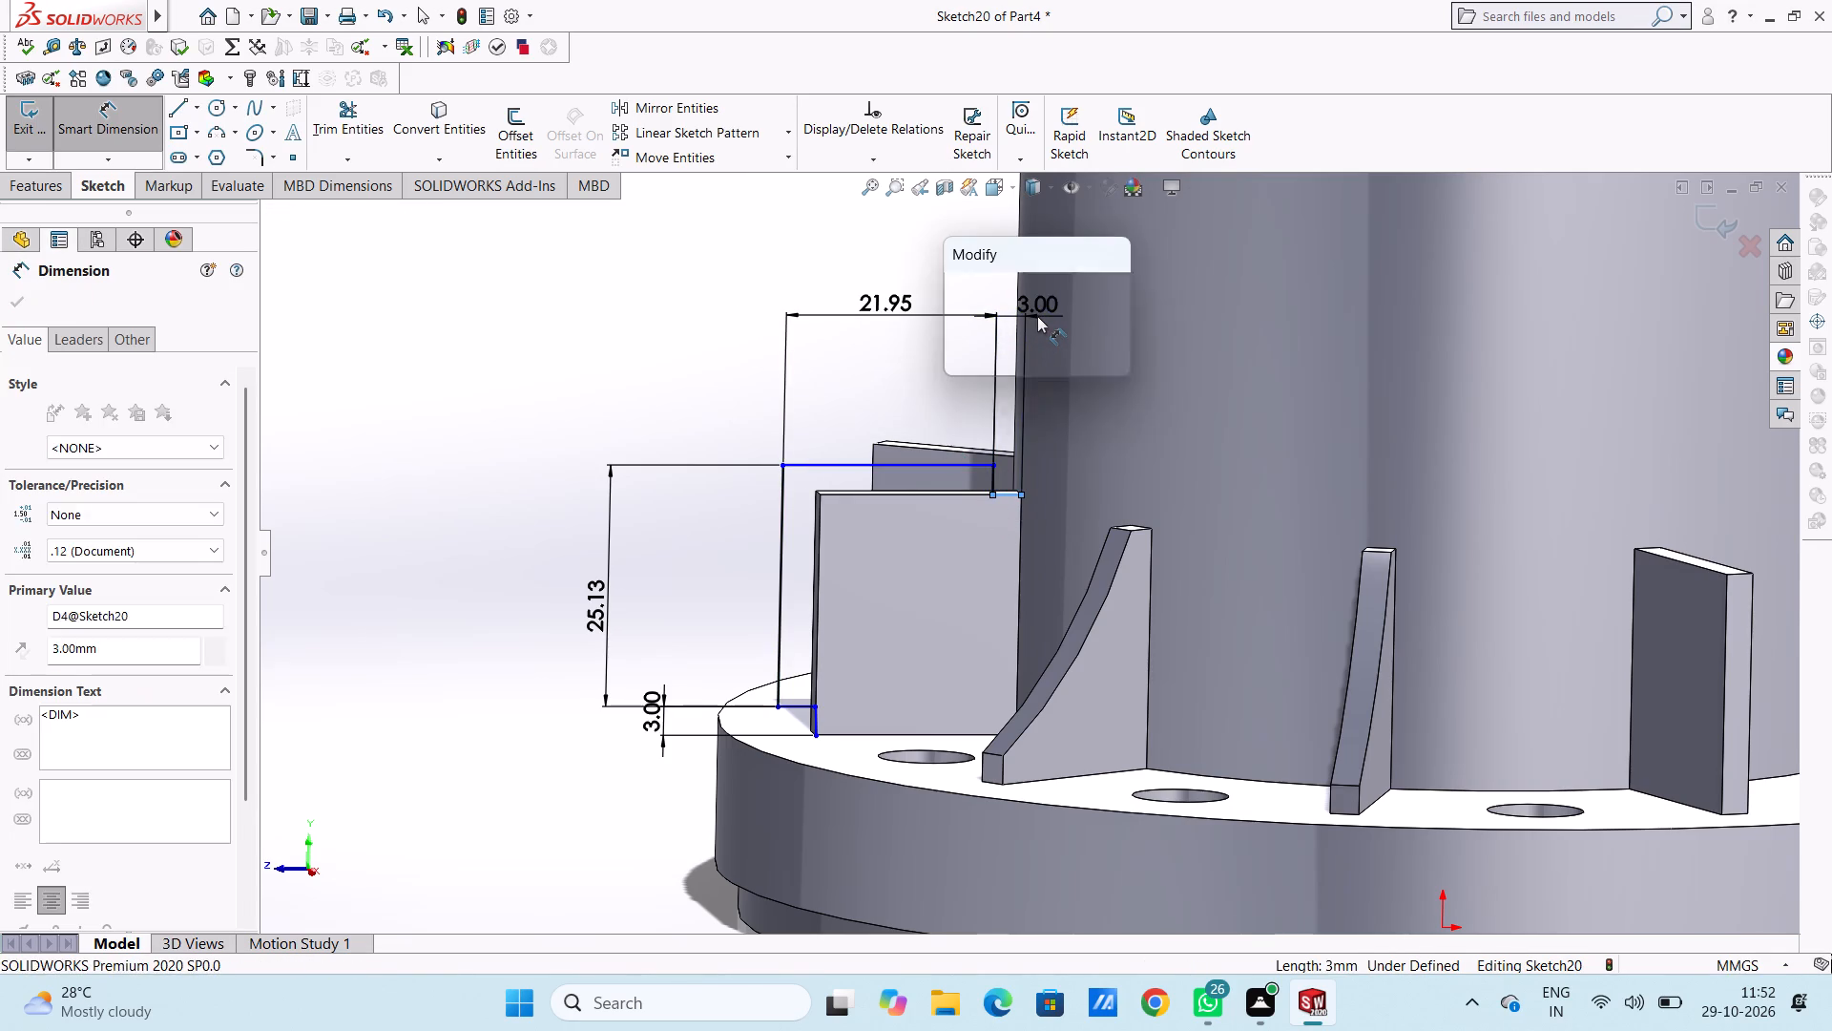
click(948, 285)
click(927, 260)
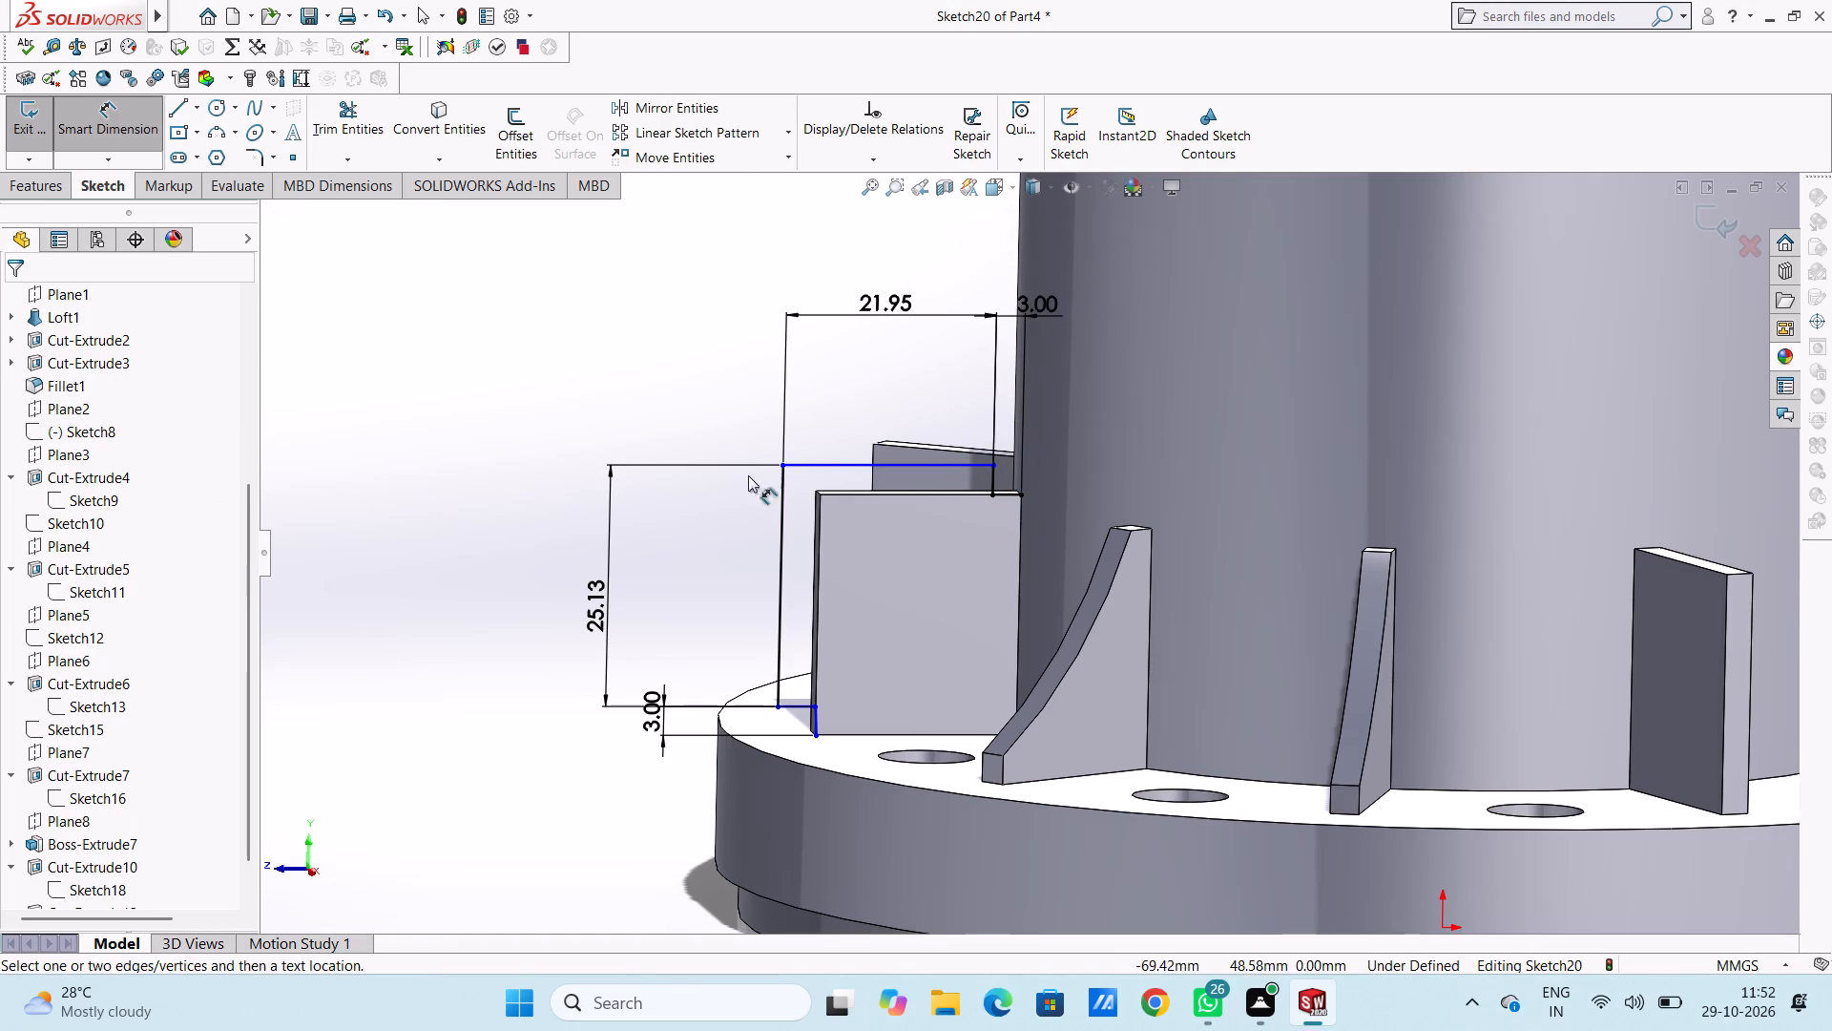
Sketch a concave three-point arc of radius 50 mm across the rib face, joining the bottom short line's upper end to the top edge line's outer end.
click(215, 131)
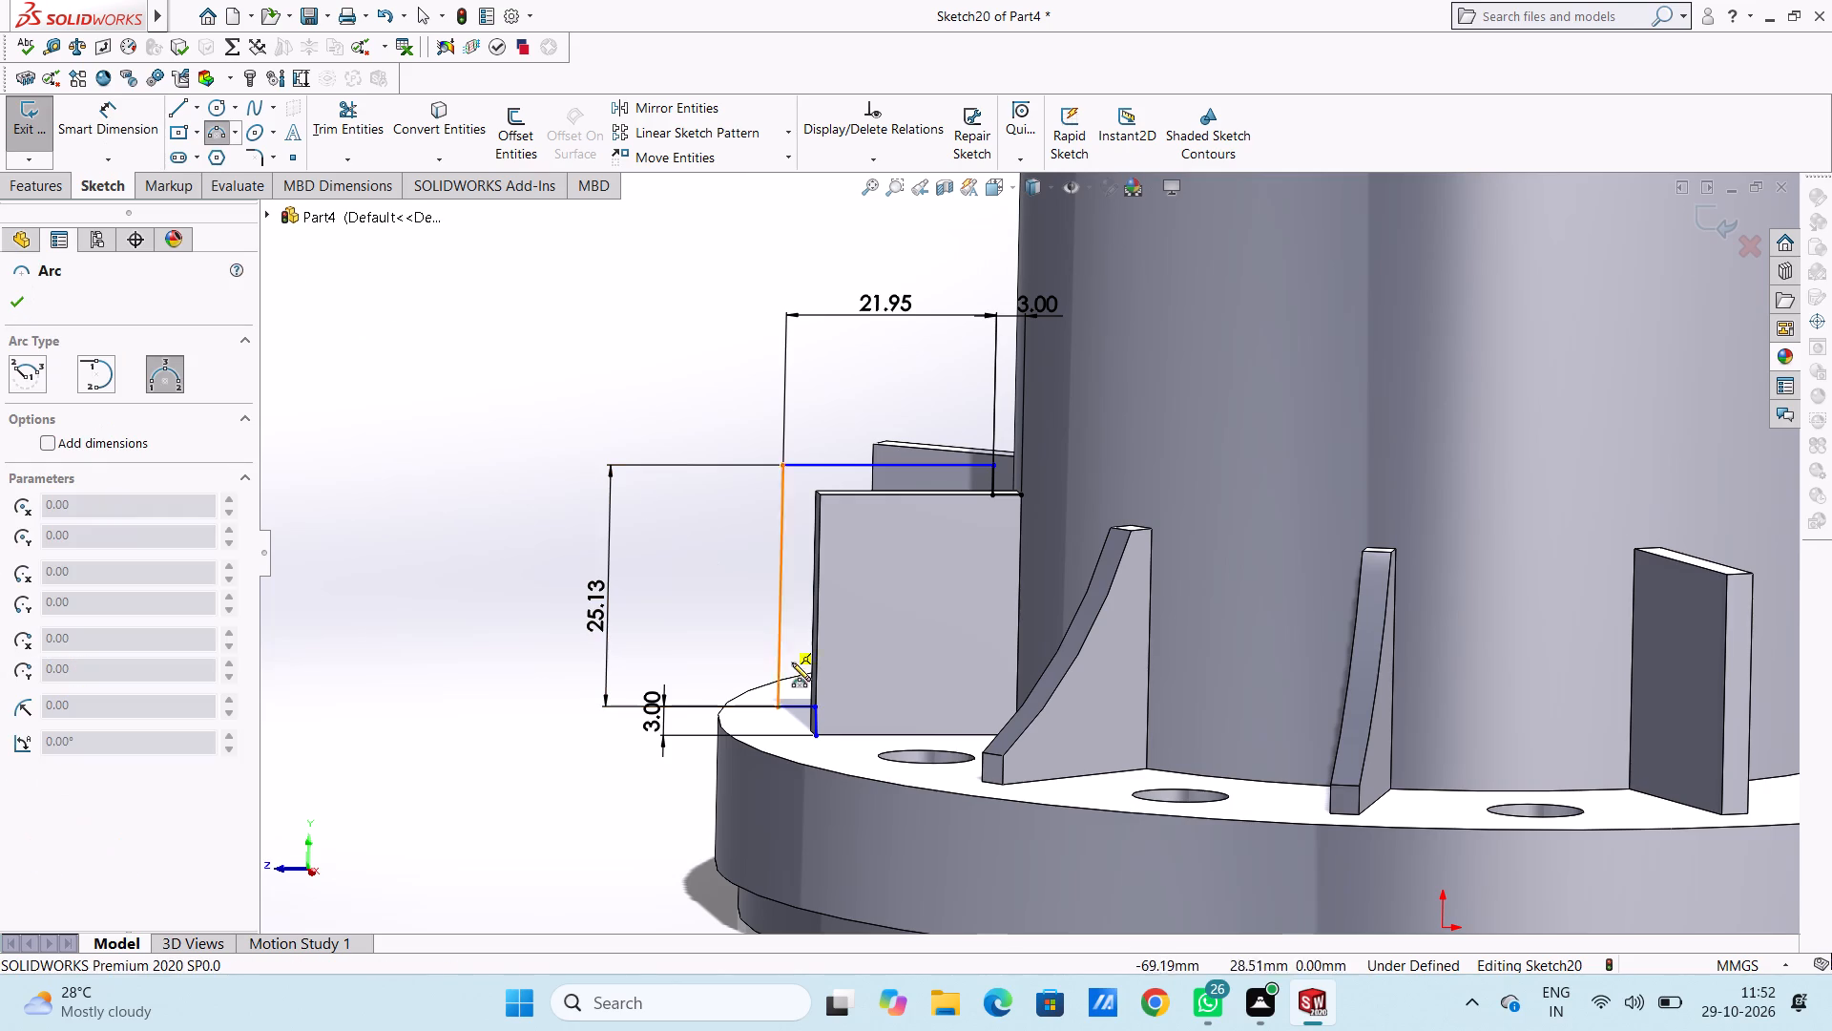
click(818, 705)
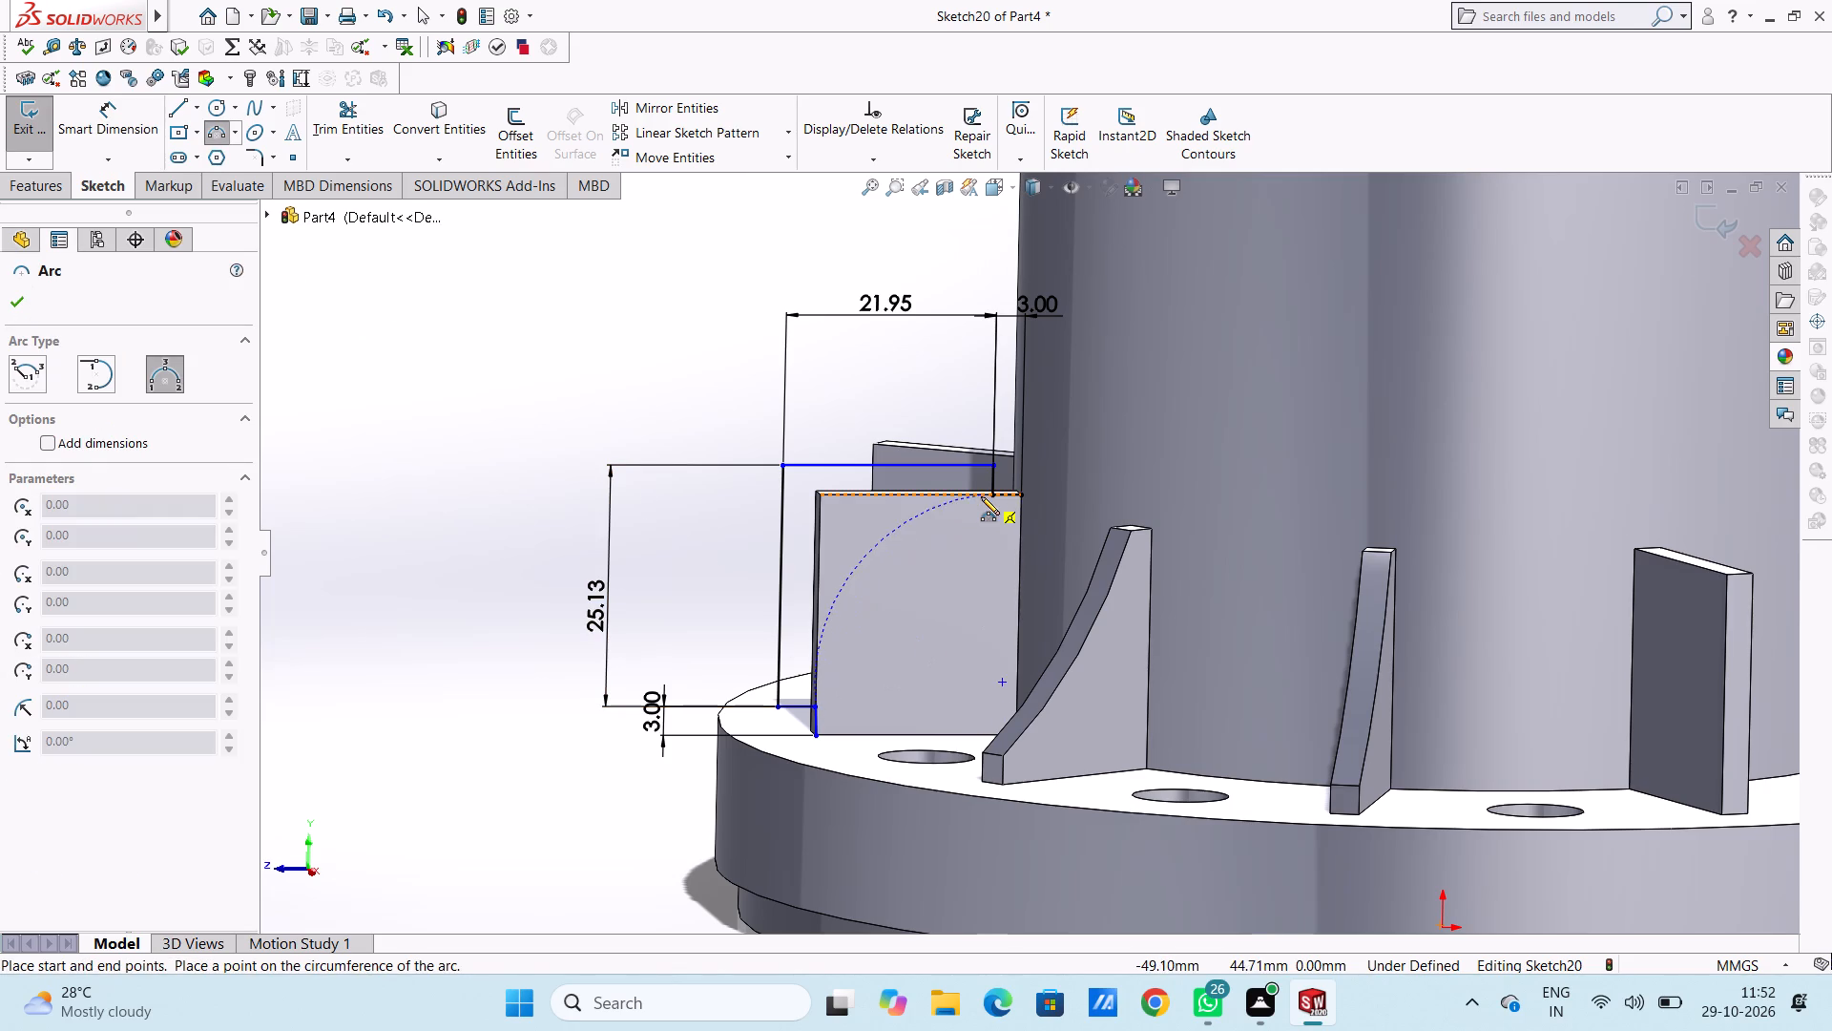
click(989, 499)
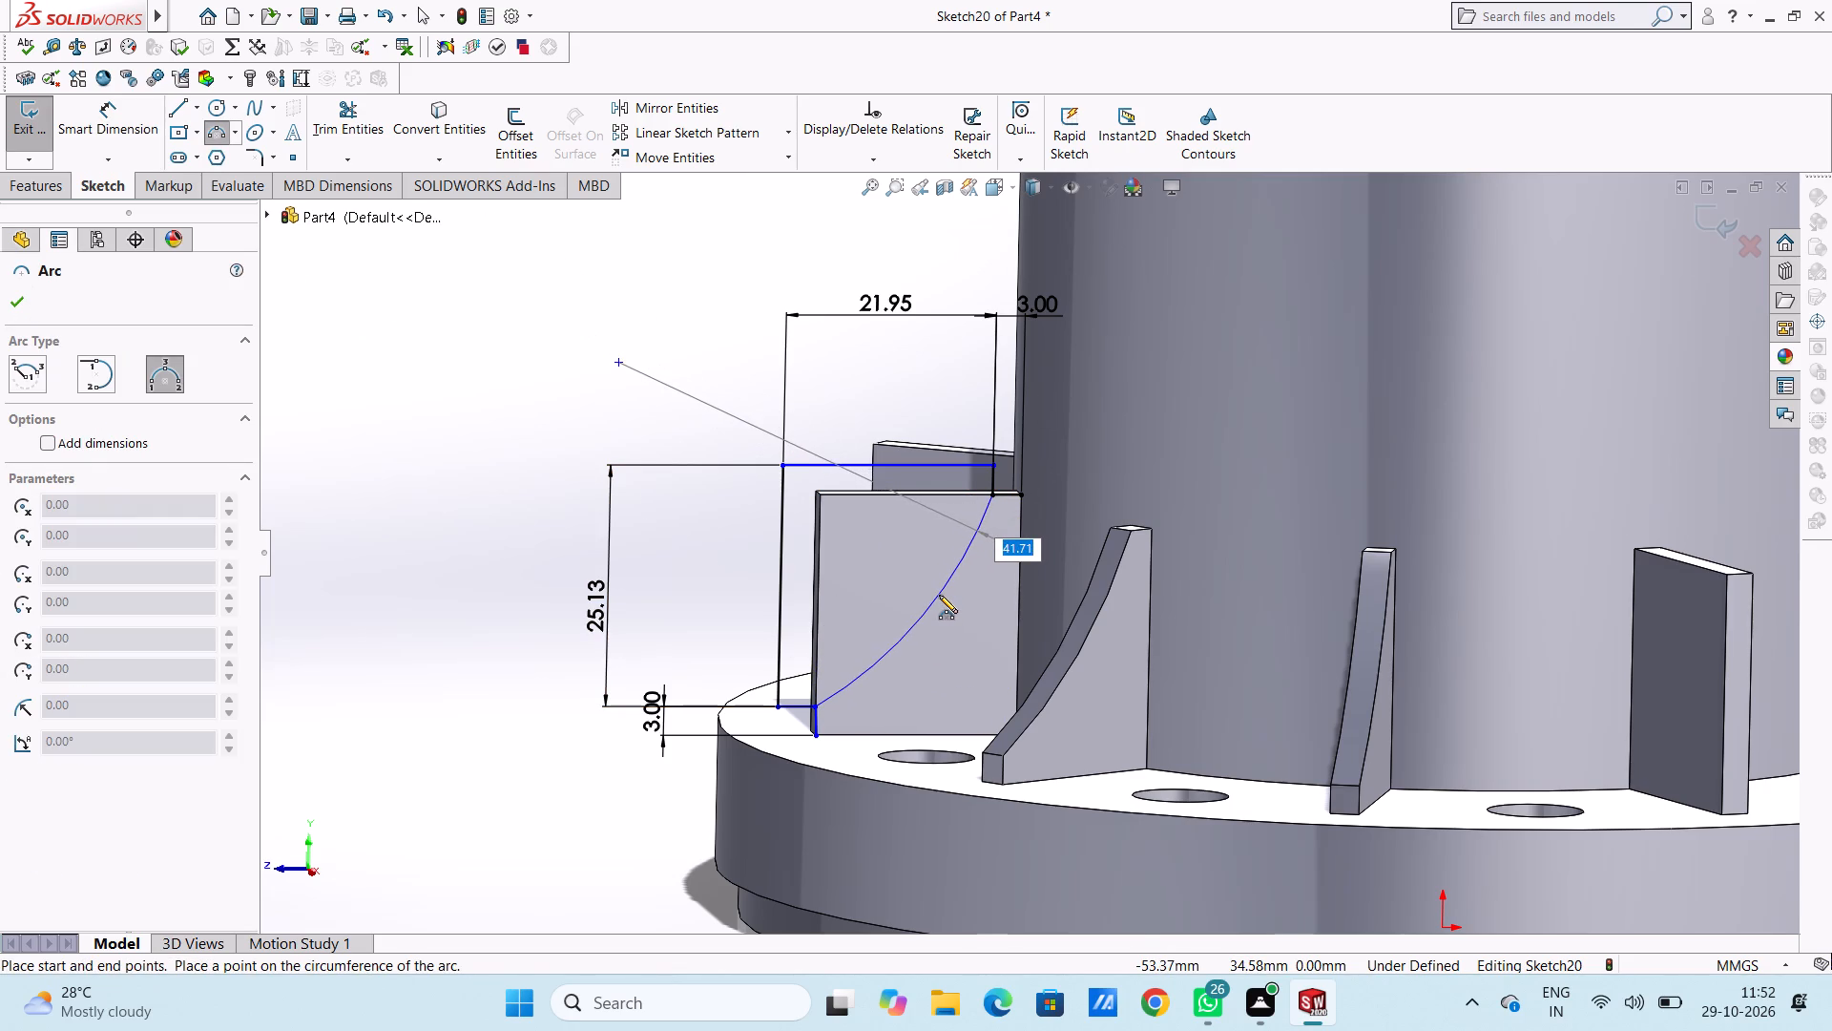
text(50)
key(Return)
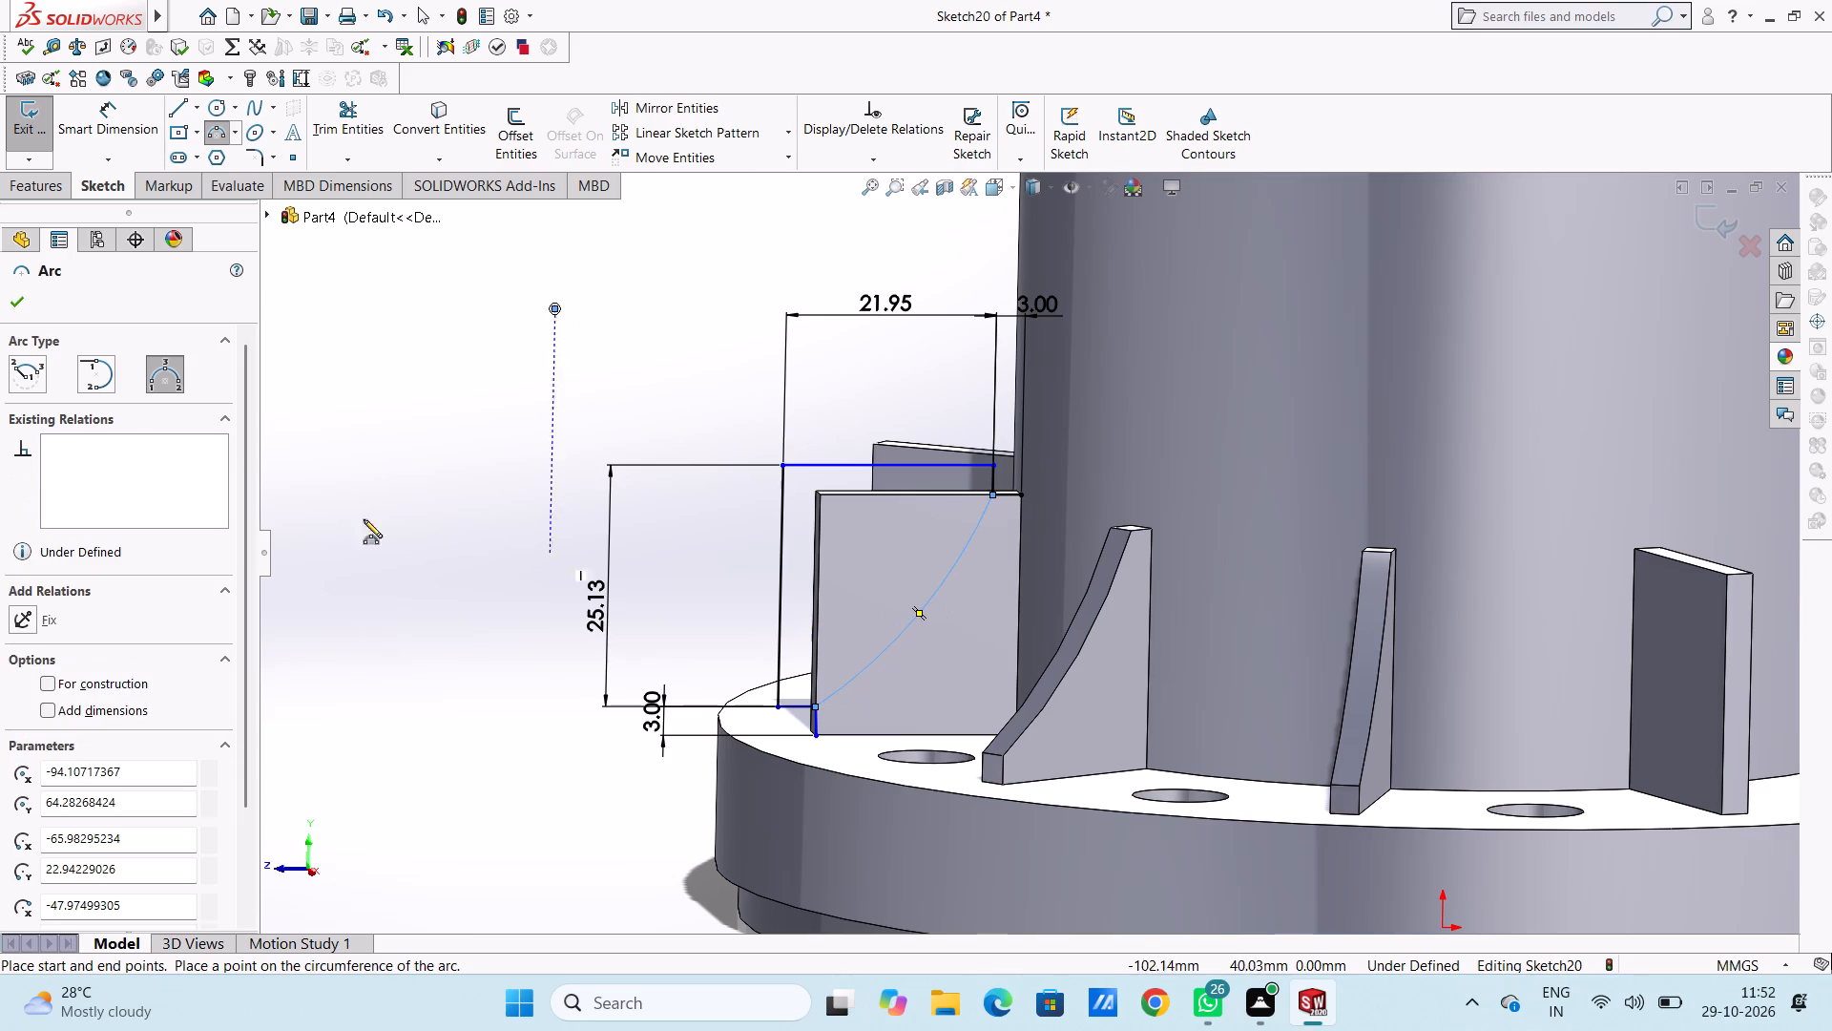
drag(20, 305, 33, 315)
click(430, 368)
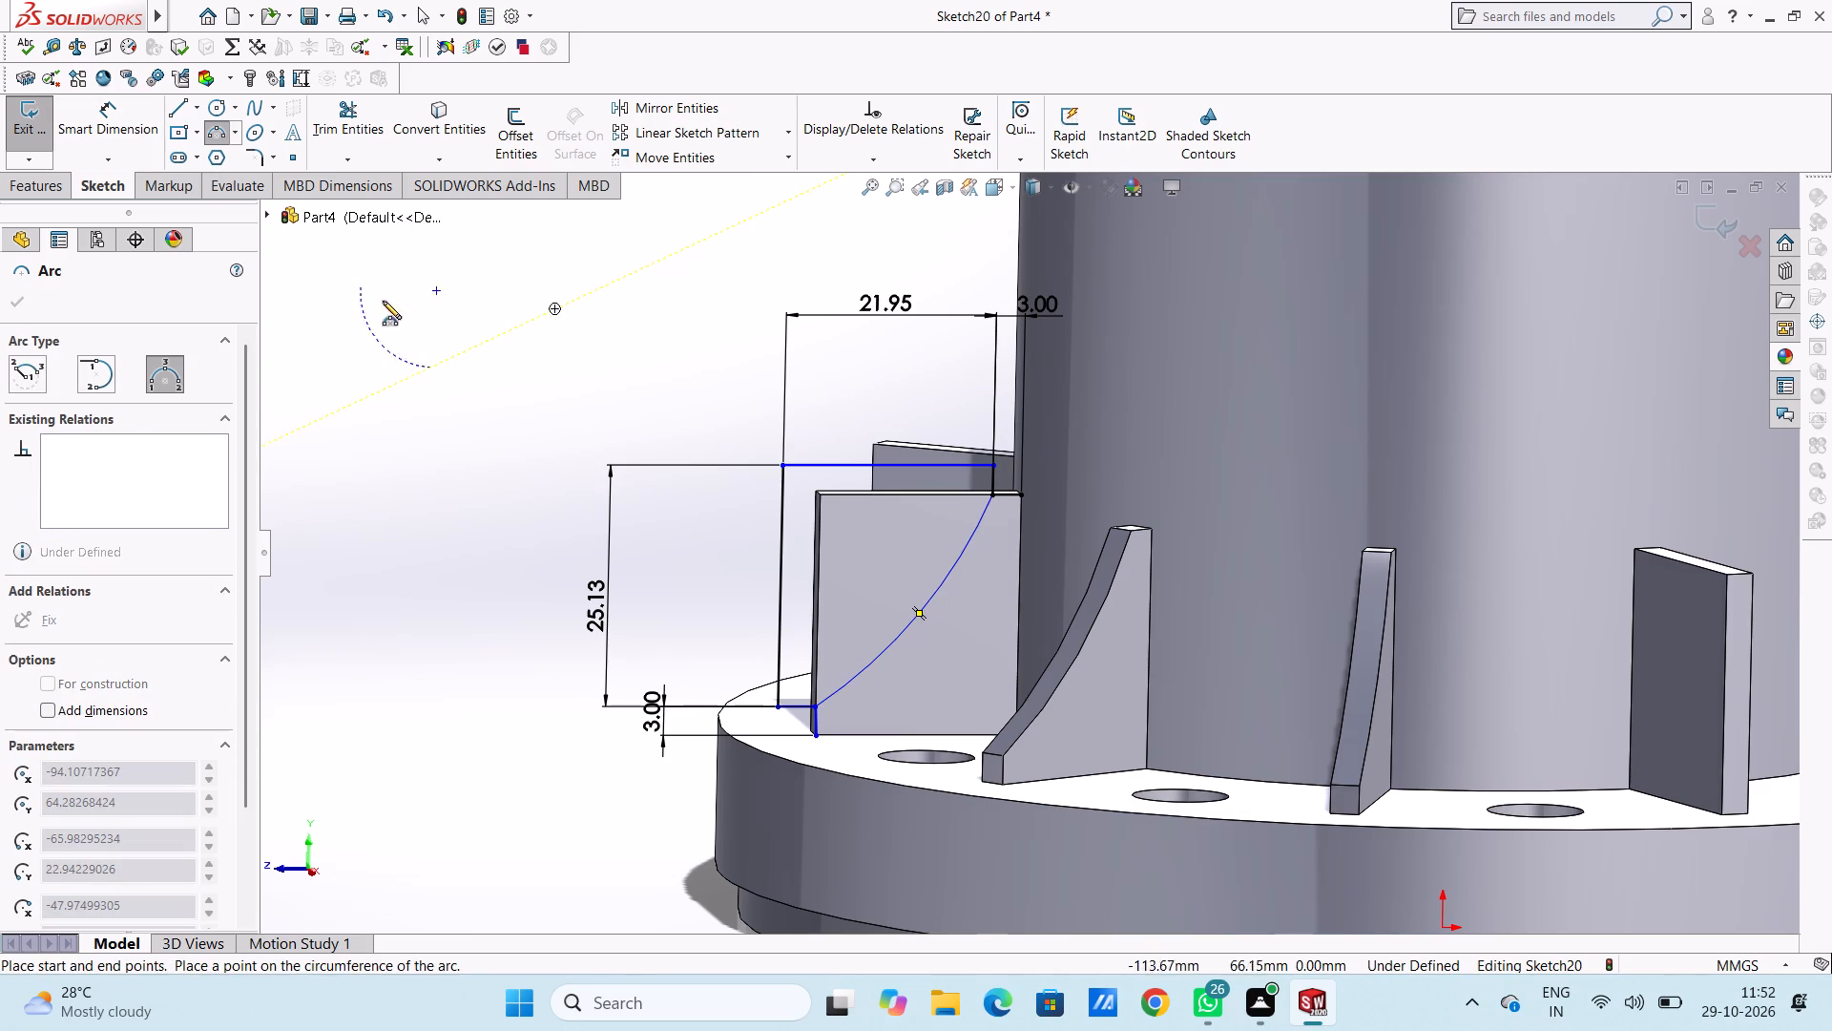
right_click(572, 340)
click(597, 358)
click(520, 399)
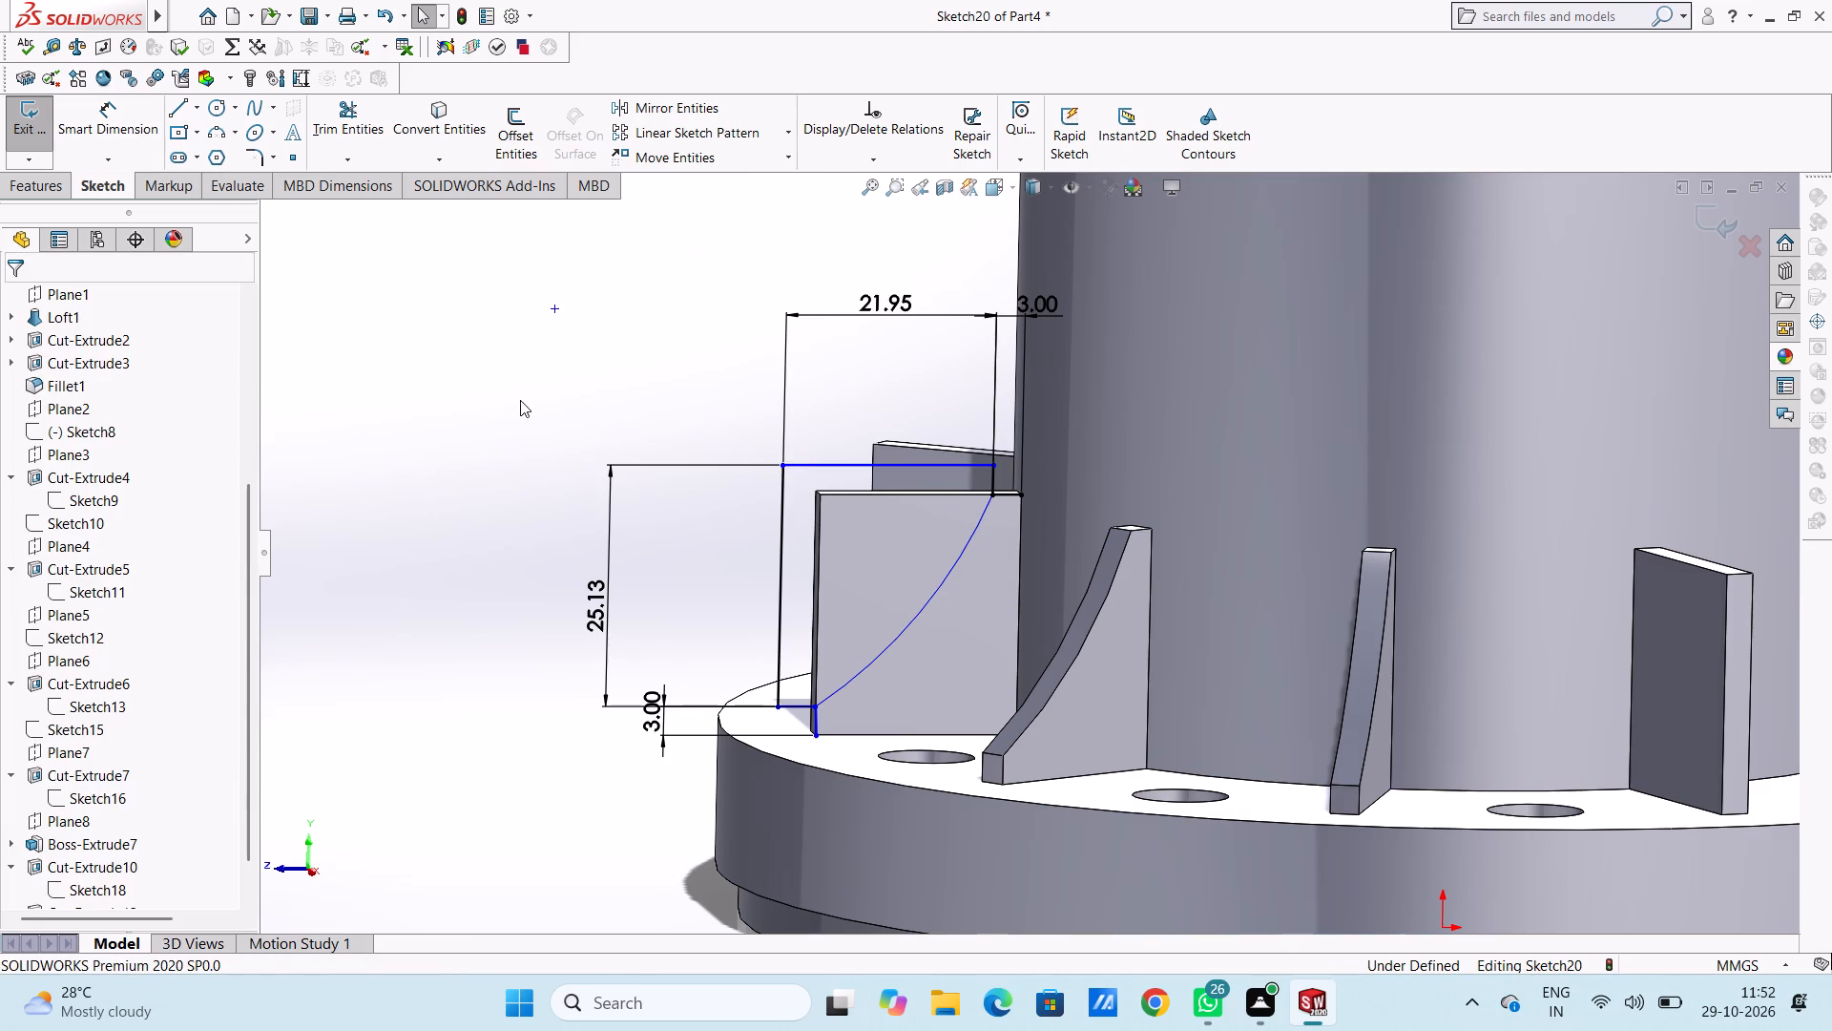
Dimension the radius of the concave arc across the rib face.
click(114, 112)
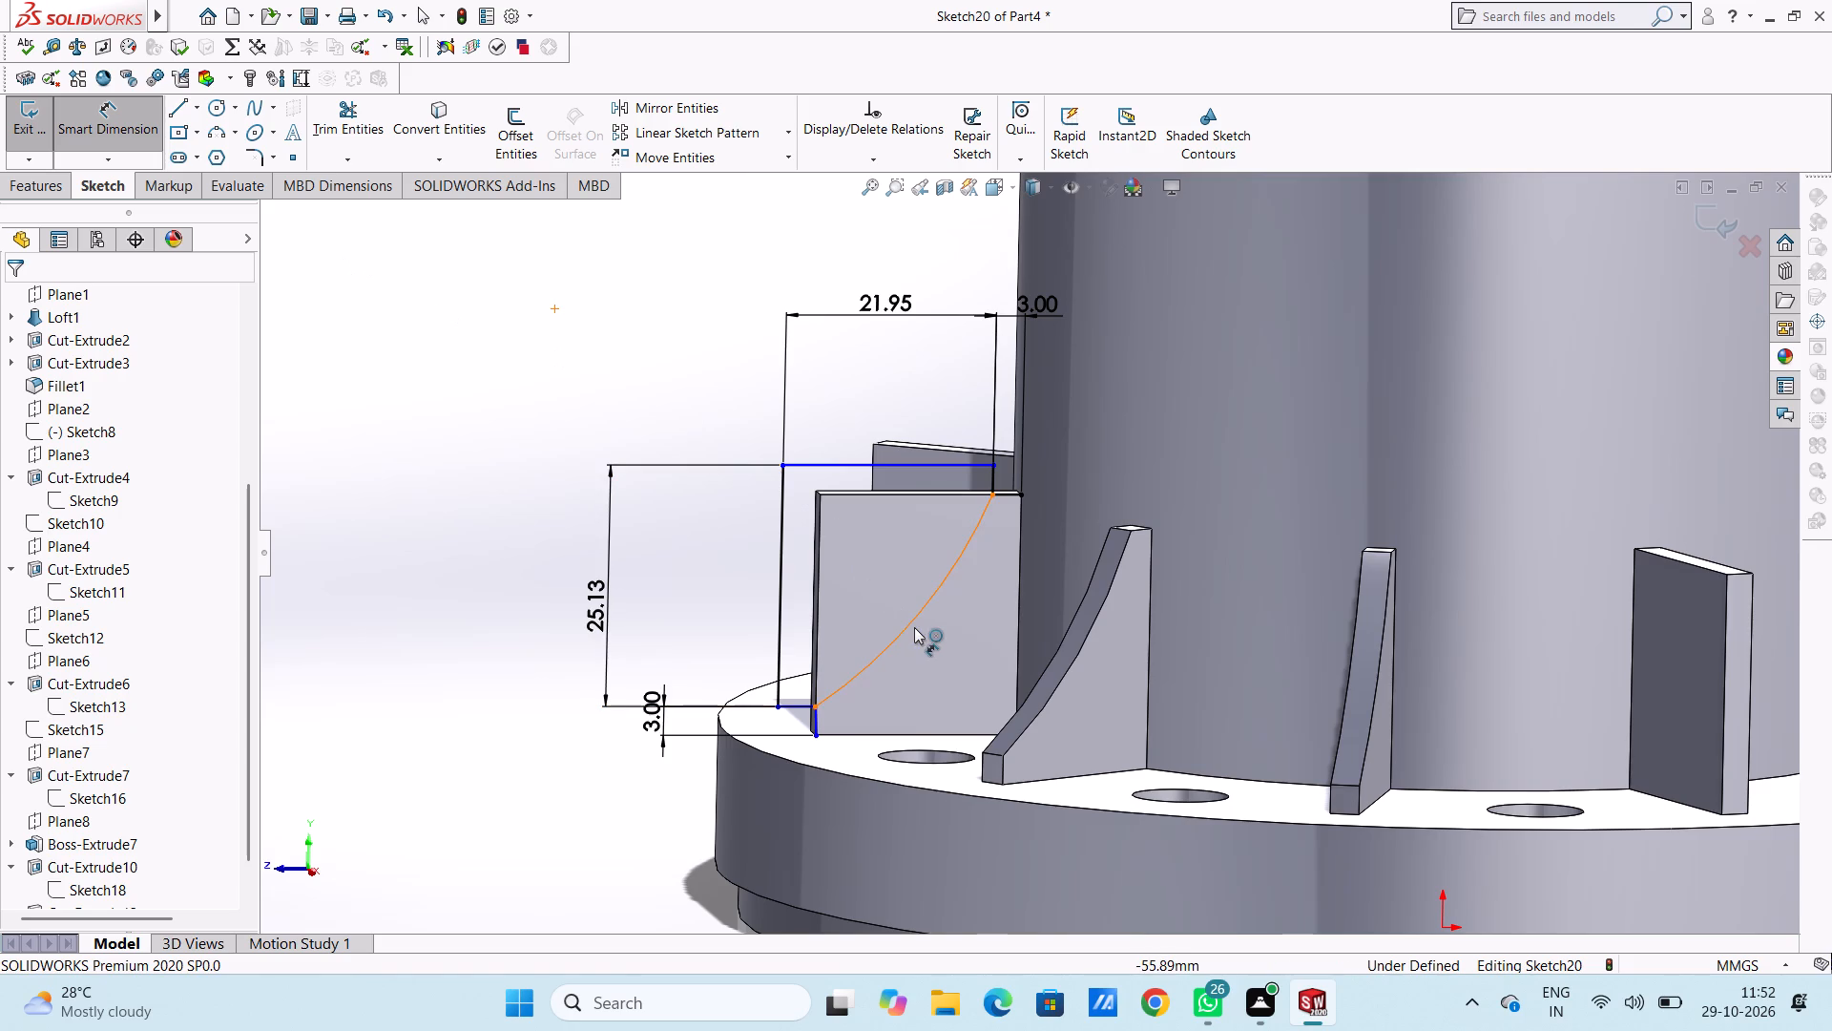
click(914, 626)
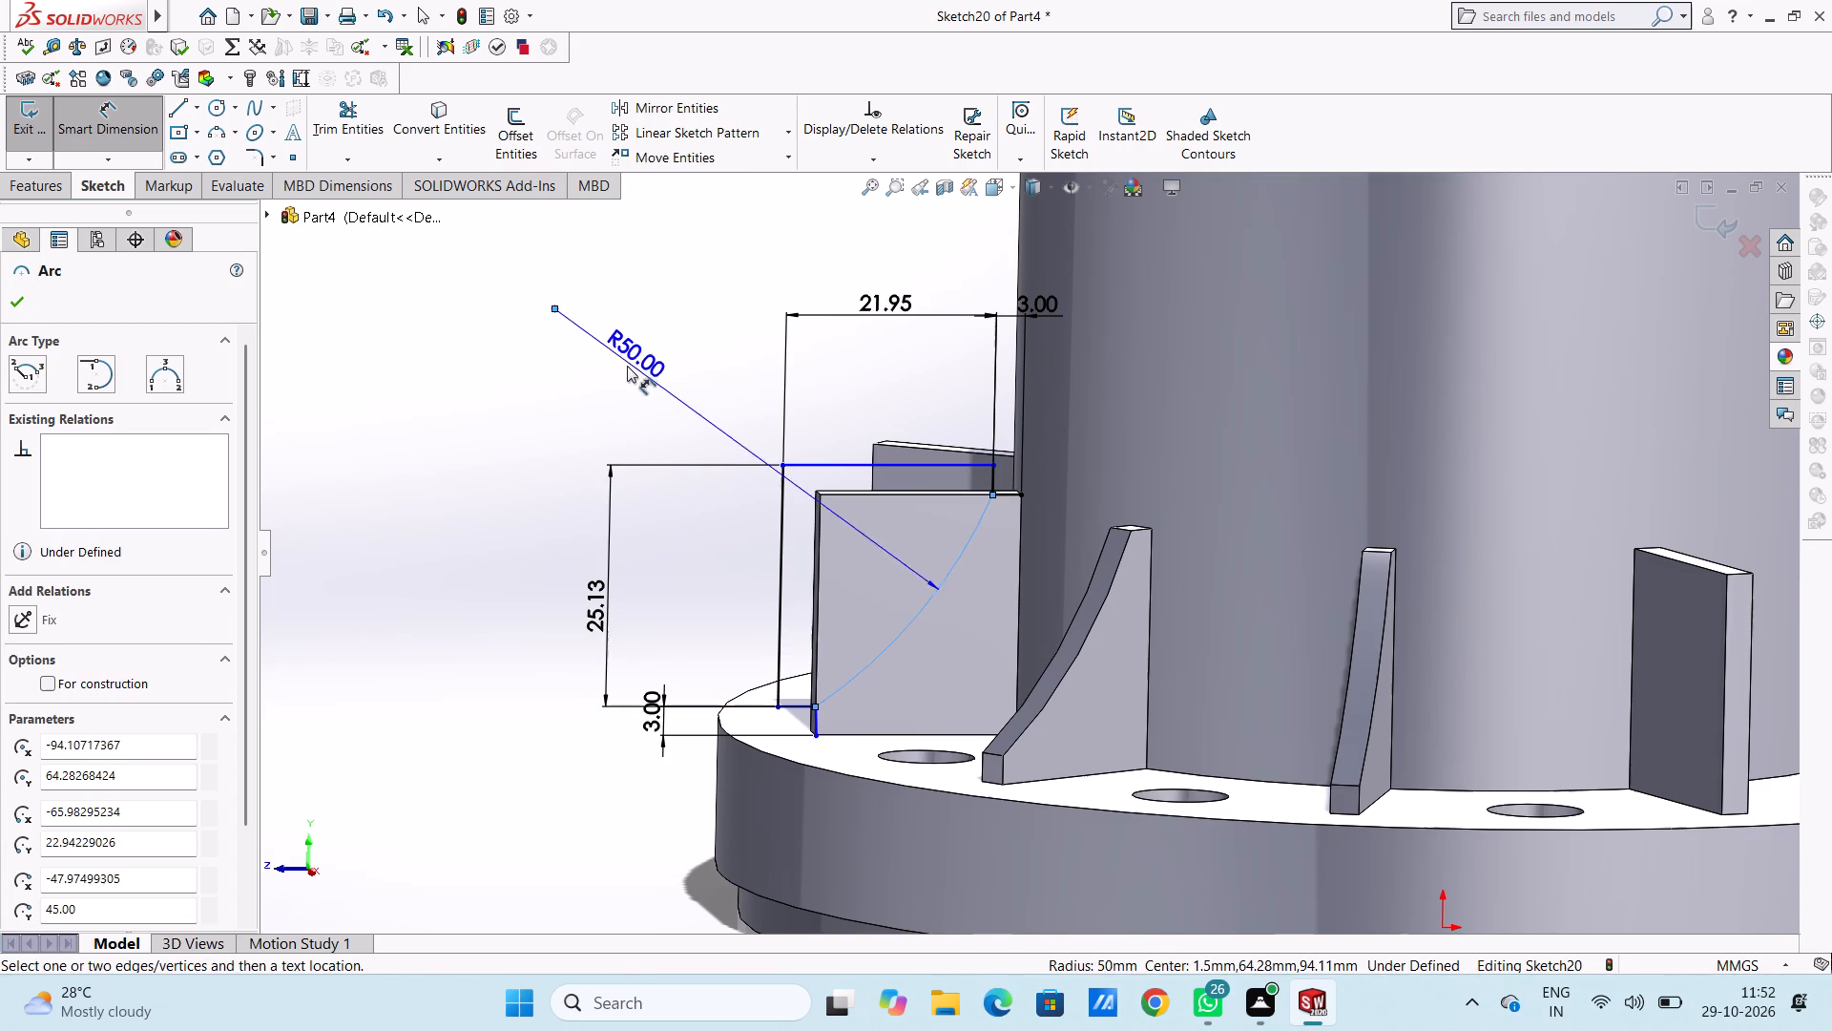
click(621, 362)
click(529, 329)
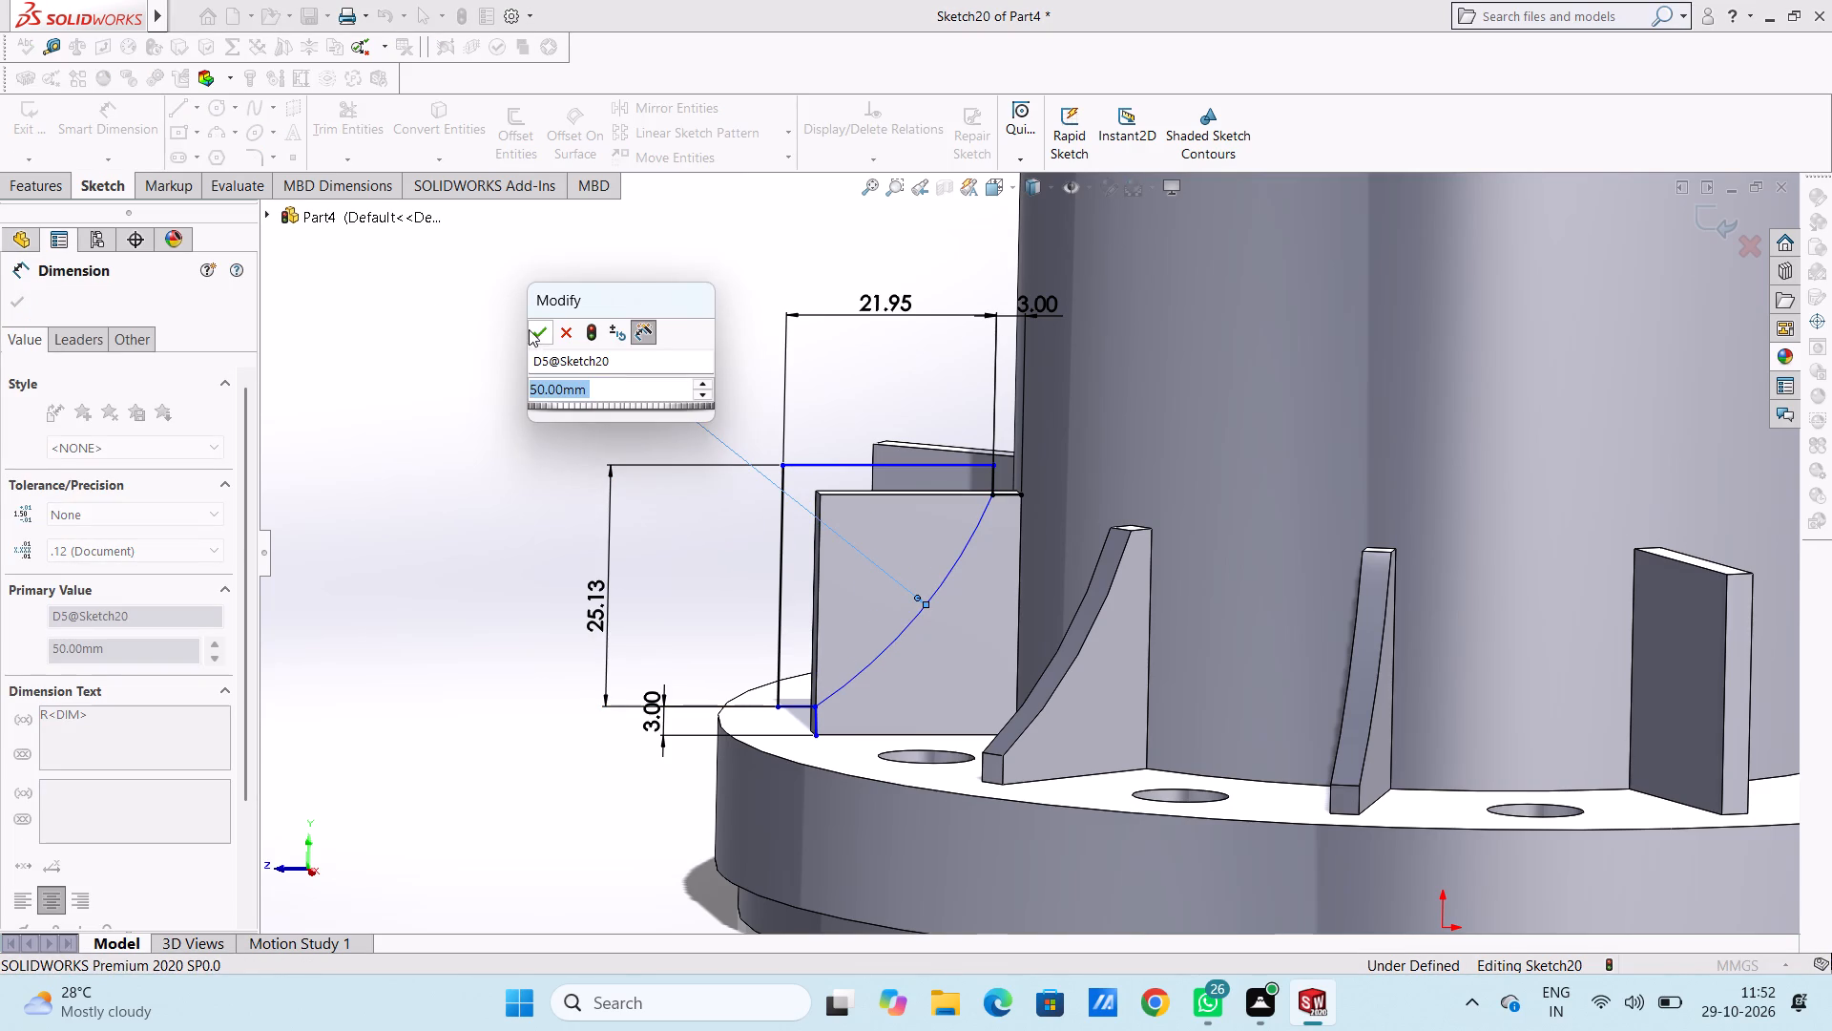
click(486, 373)
Trim away the short vertical line below the arc at the rib's bottom outer corner.
middle_drag(870, 572, 868, 552)
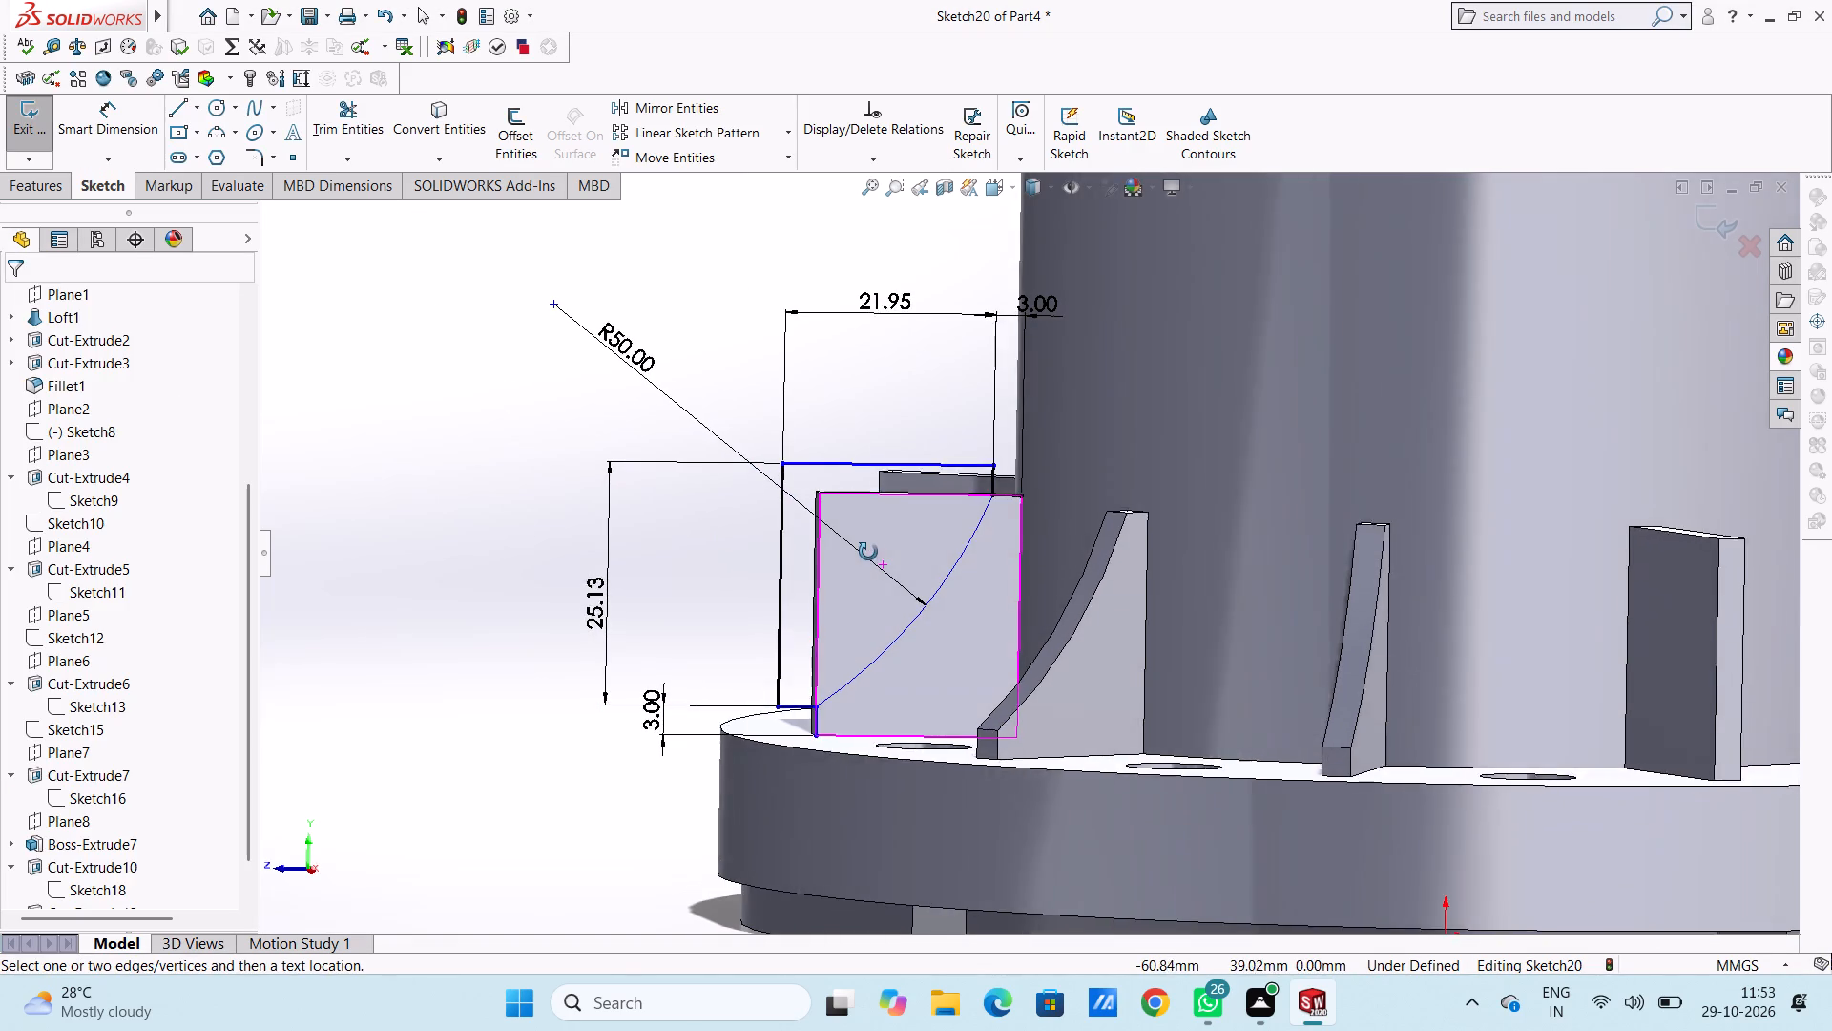
middle_drag(868, 552, 863, 566)
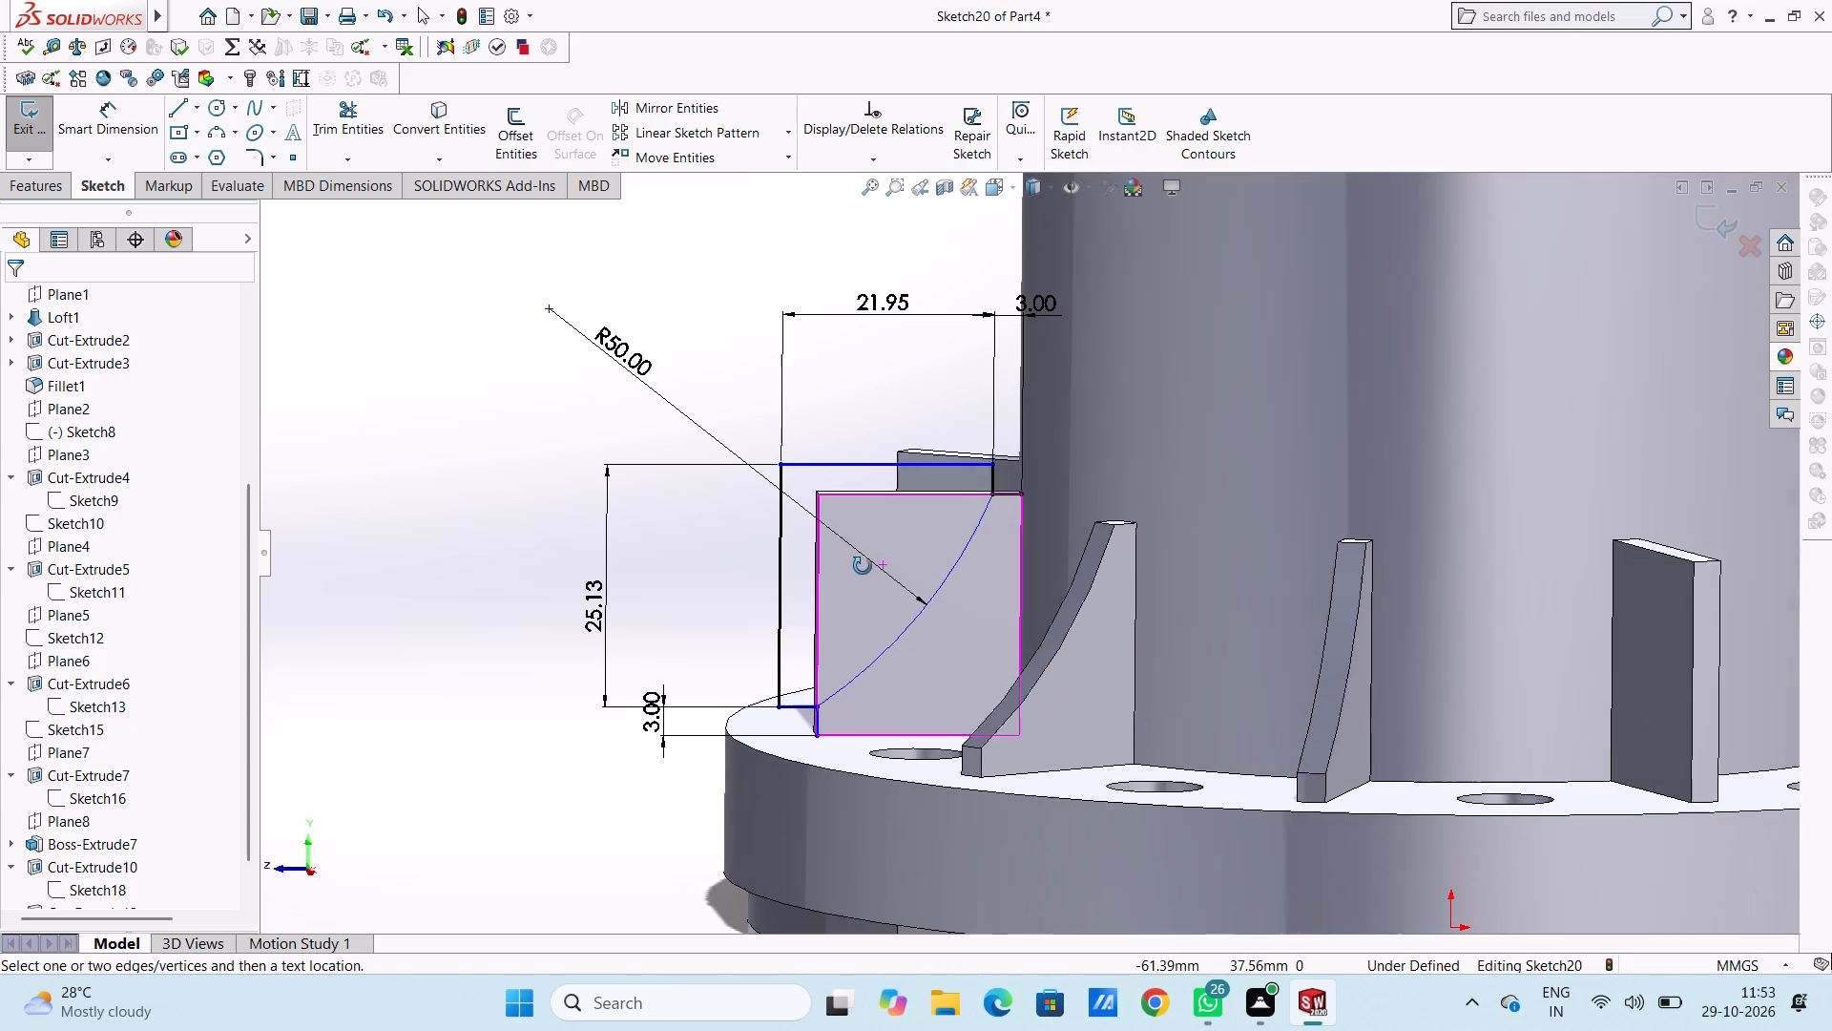
middle_drag(863, 566, 857, 550)
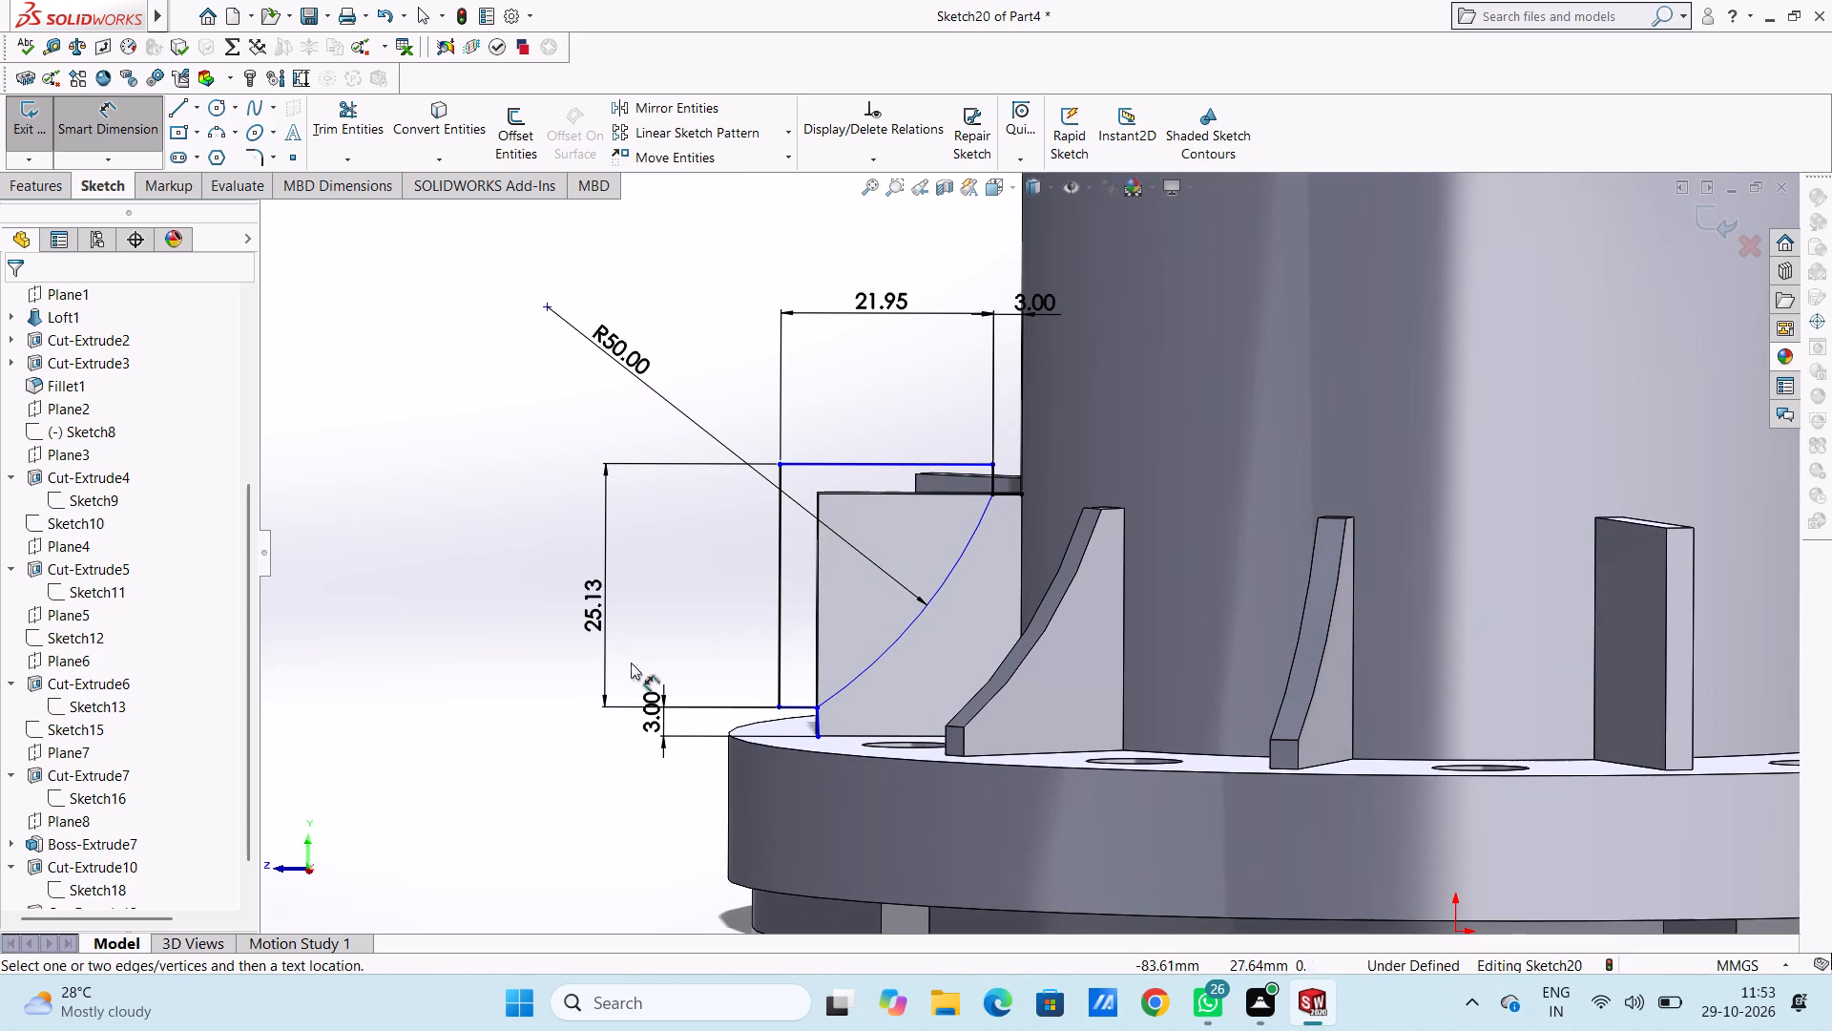
click(131, 140)
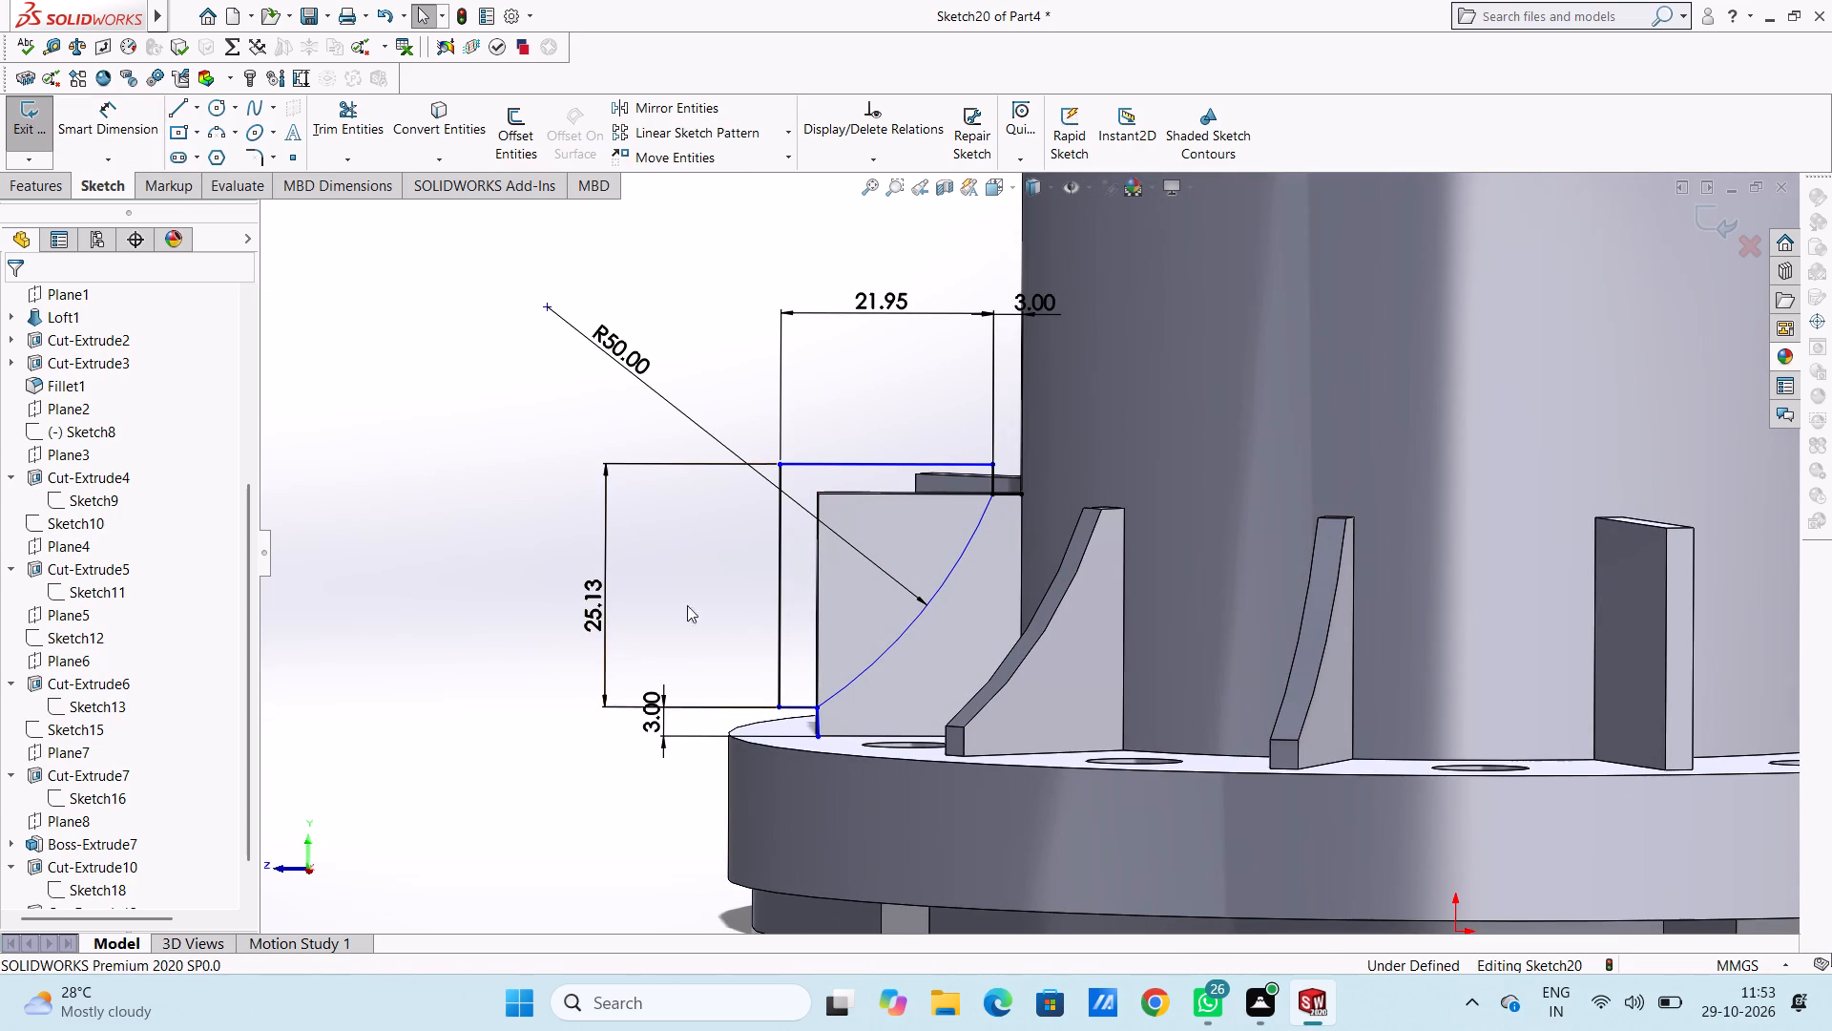
drag(354, 126, 372, 145)
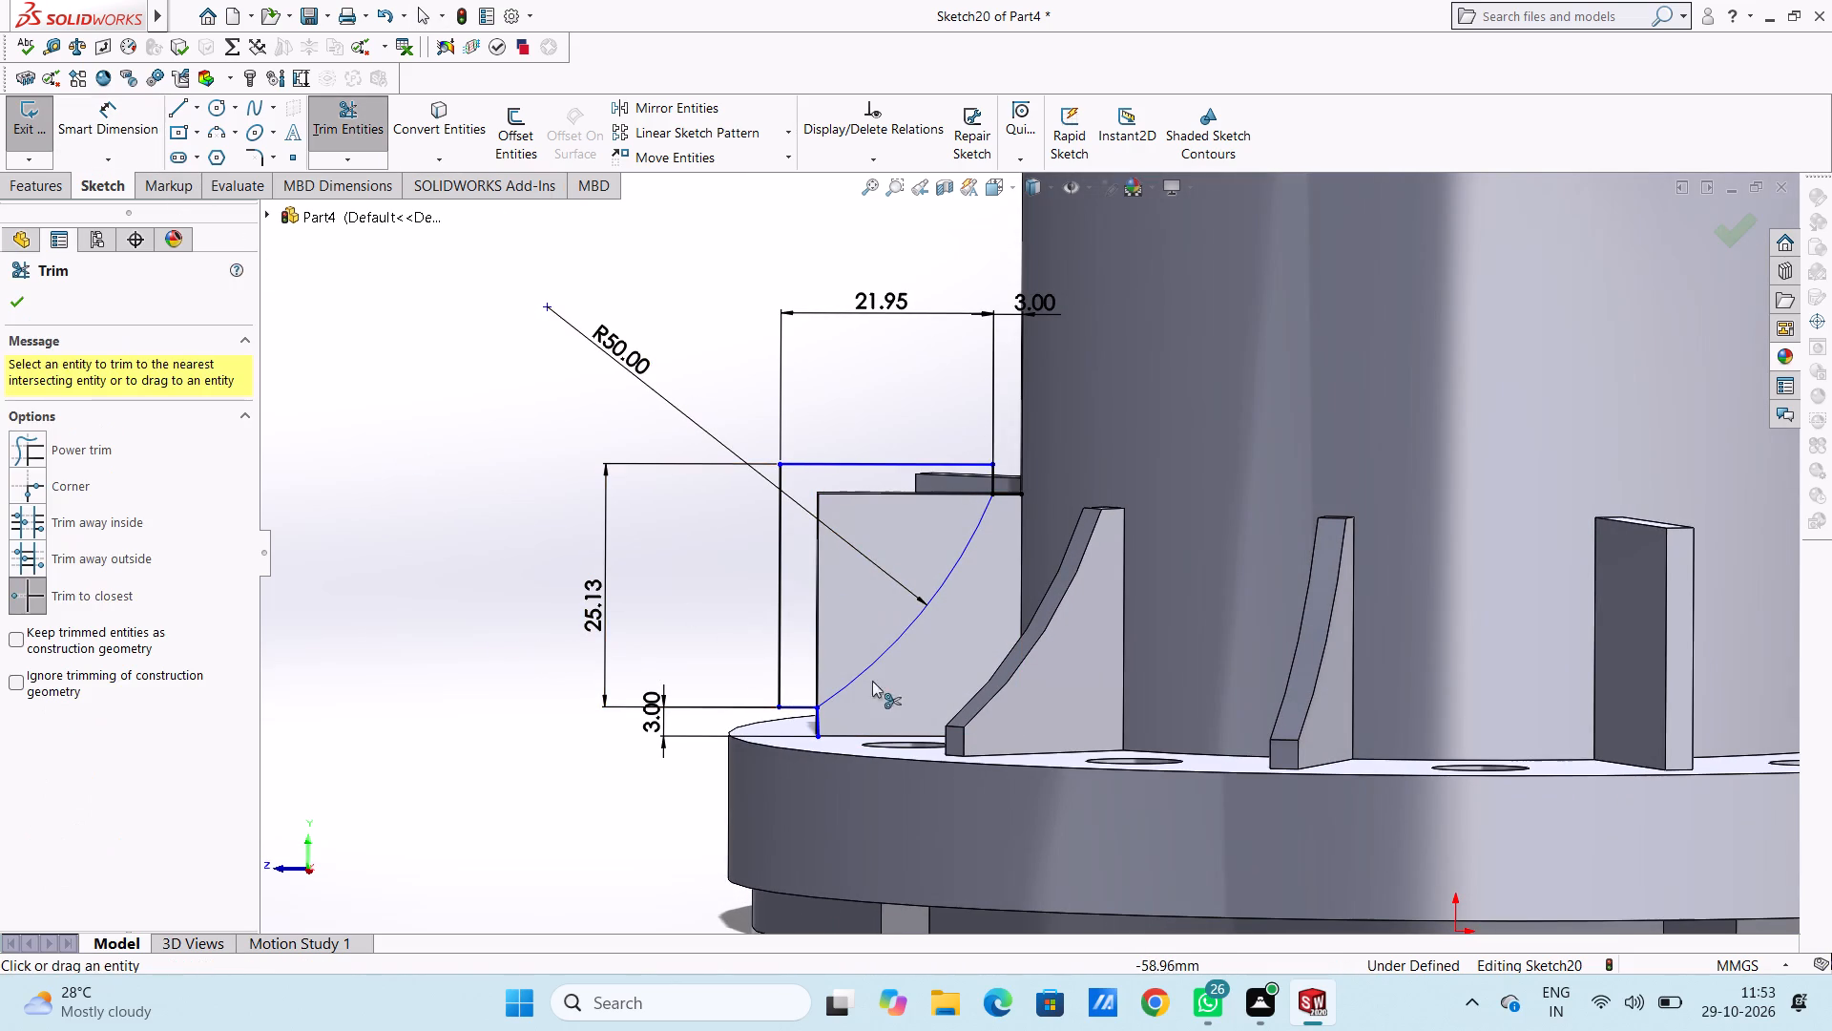
scroll(809, 687, down, 5)
click(913, 728)
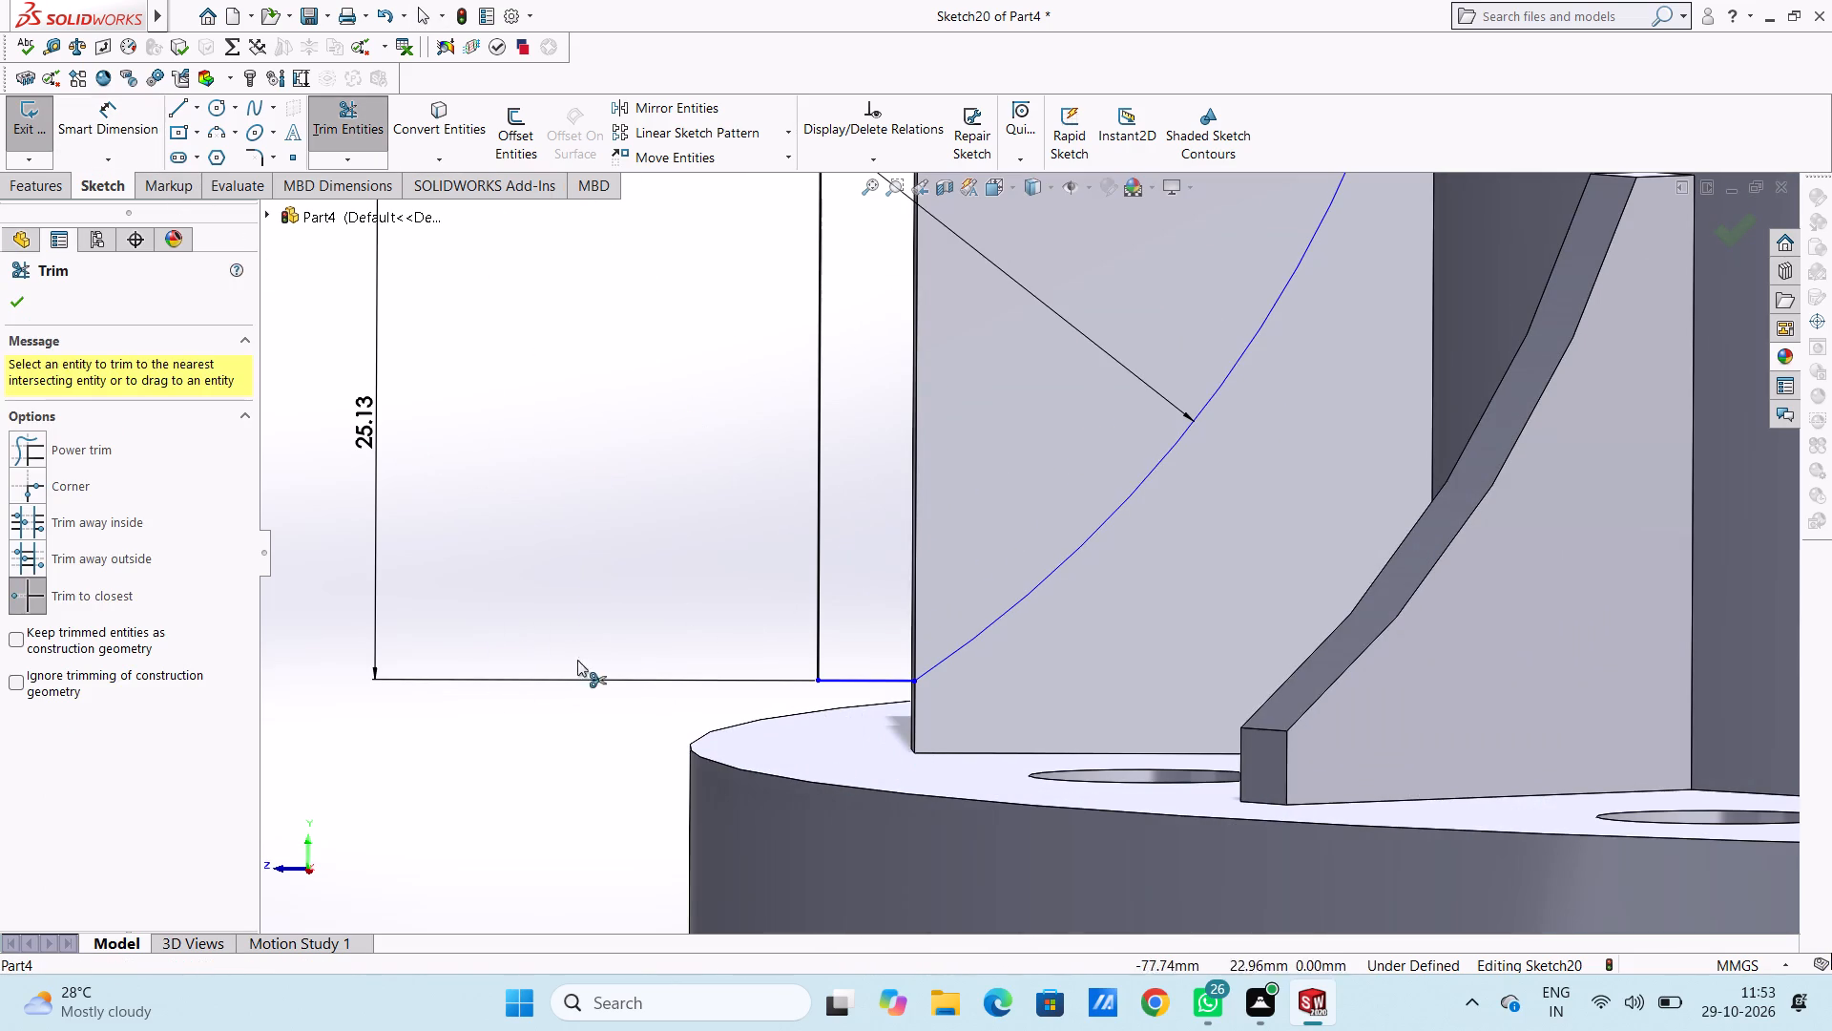
click(24, 302)
click(459, 392)
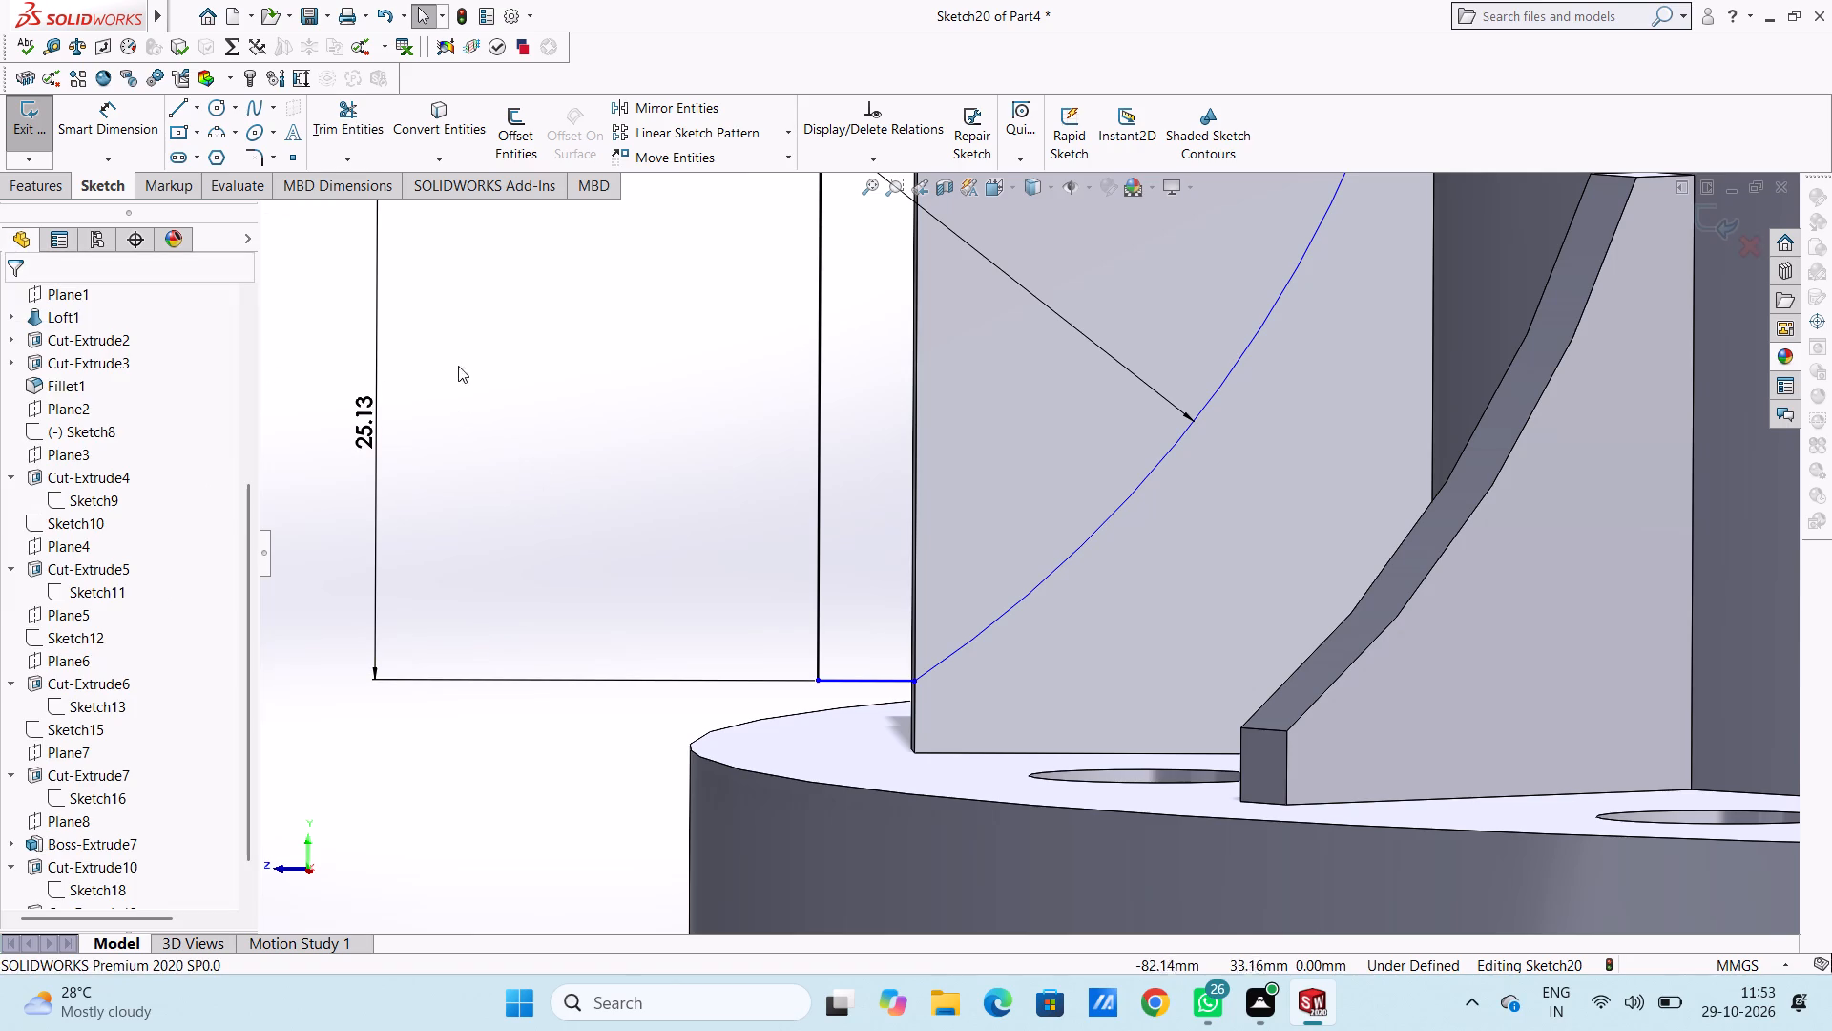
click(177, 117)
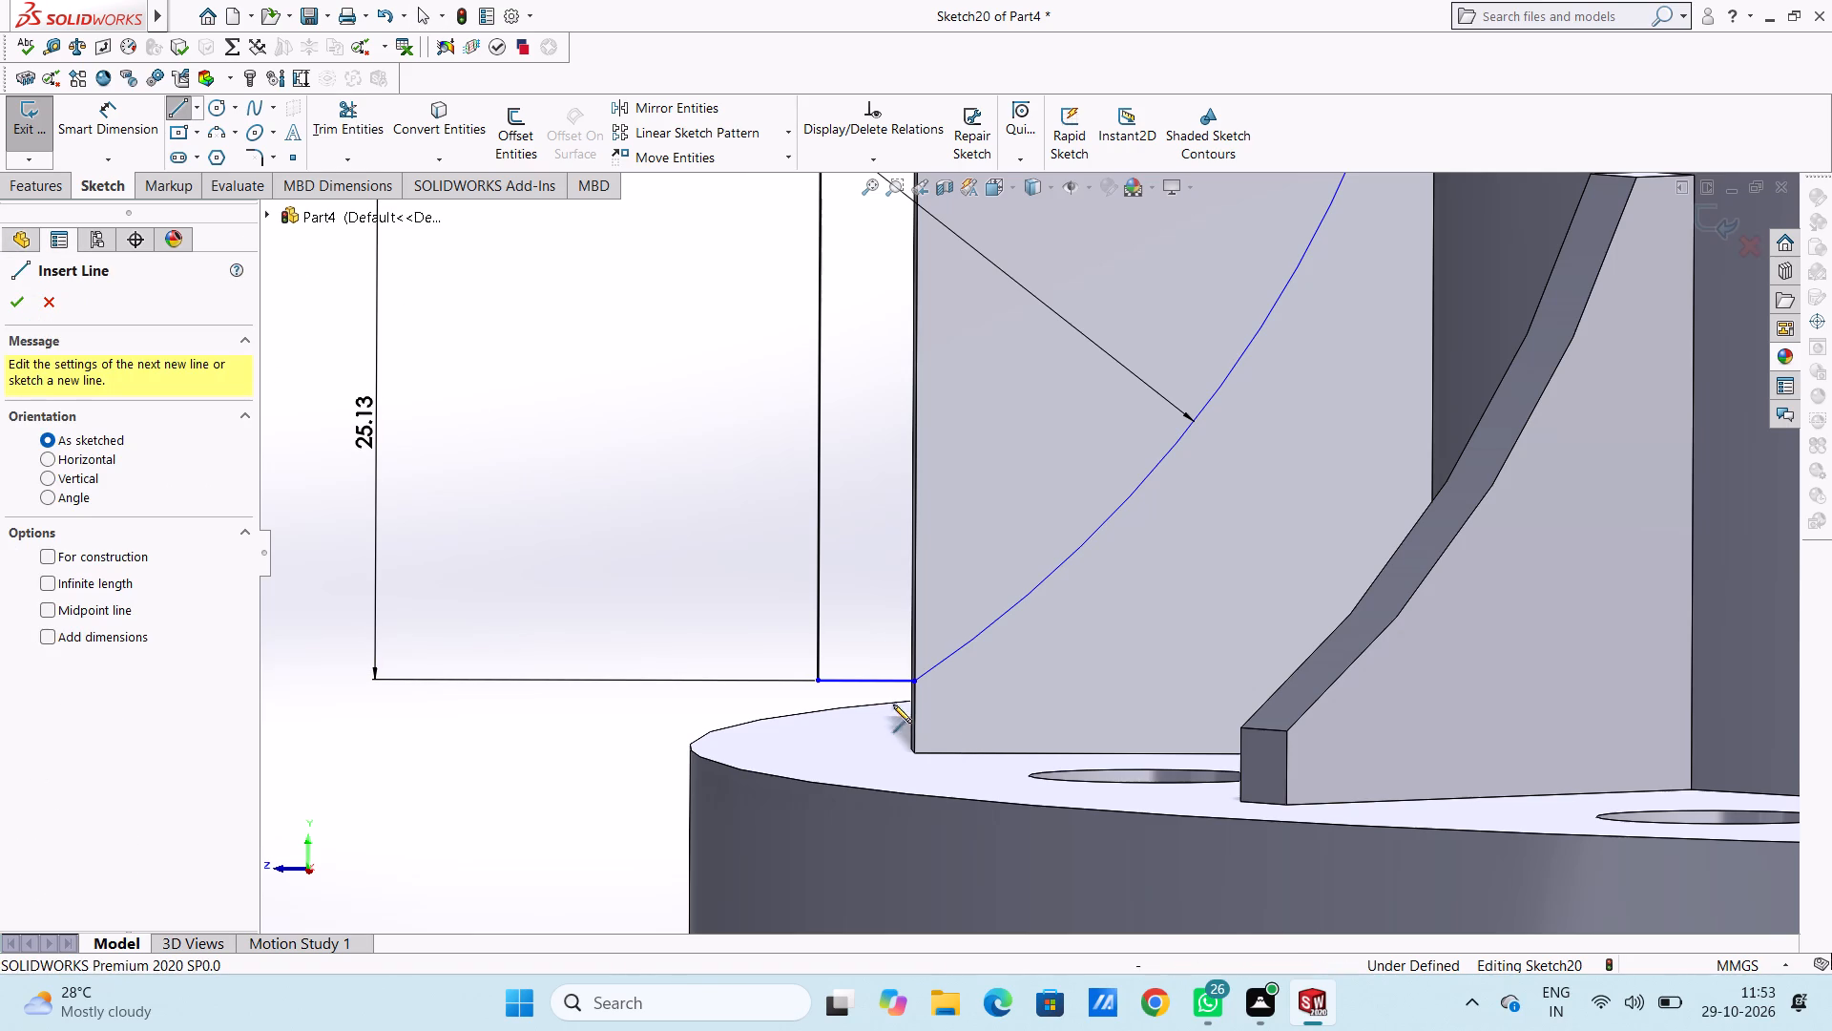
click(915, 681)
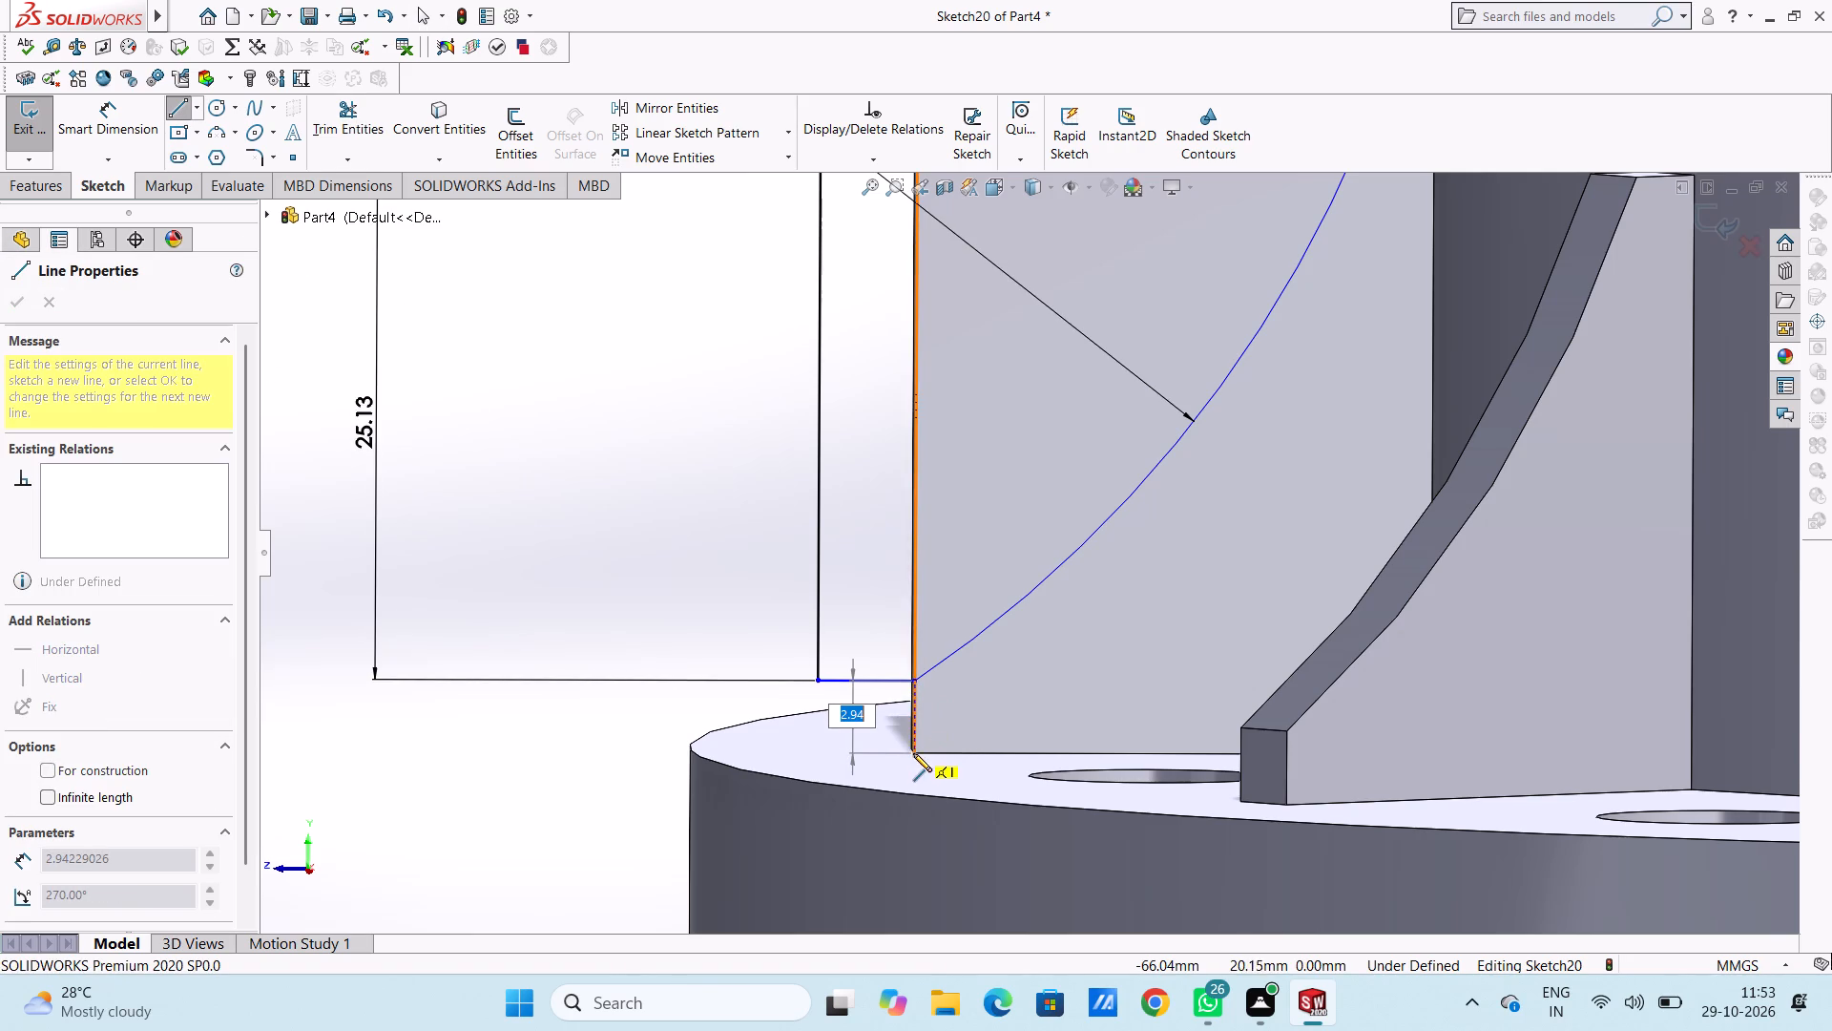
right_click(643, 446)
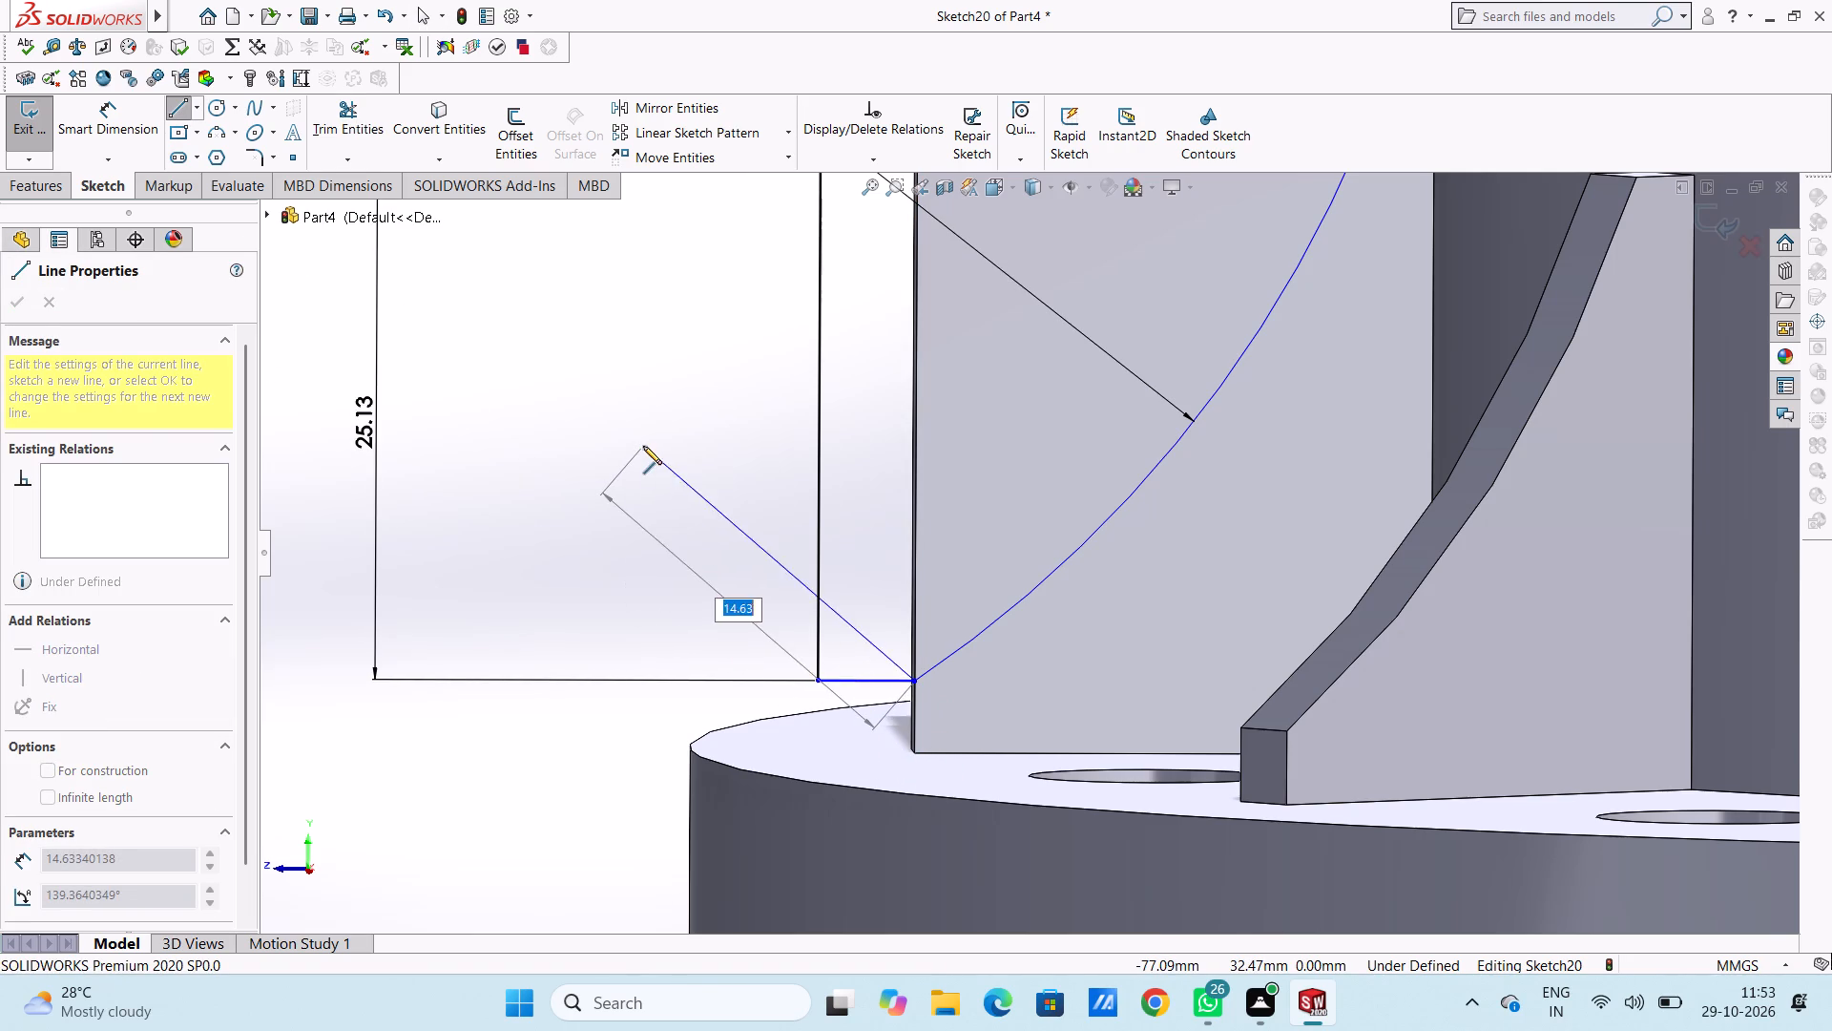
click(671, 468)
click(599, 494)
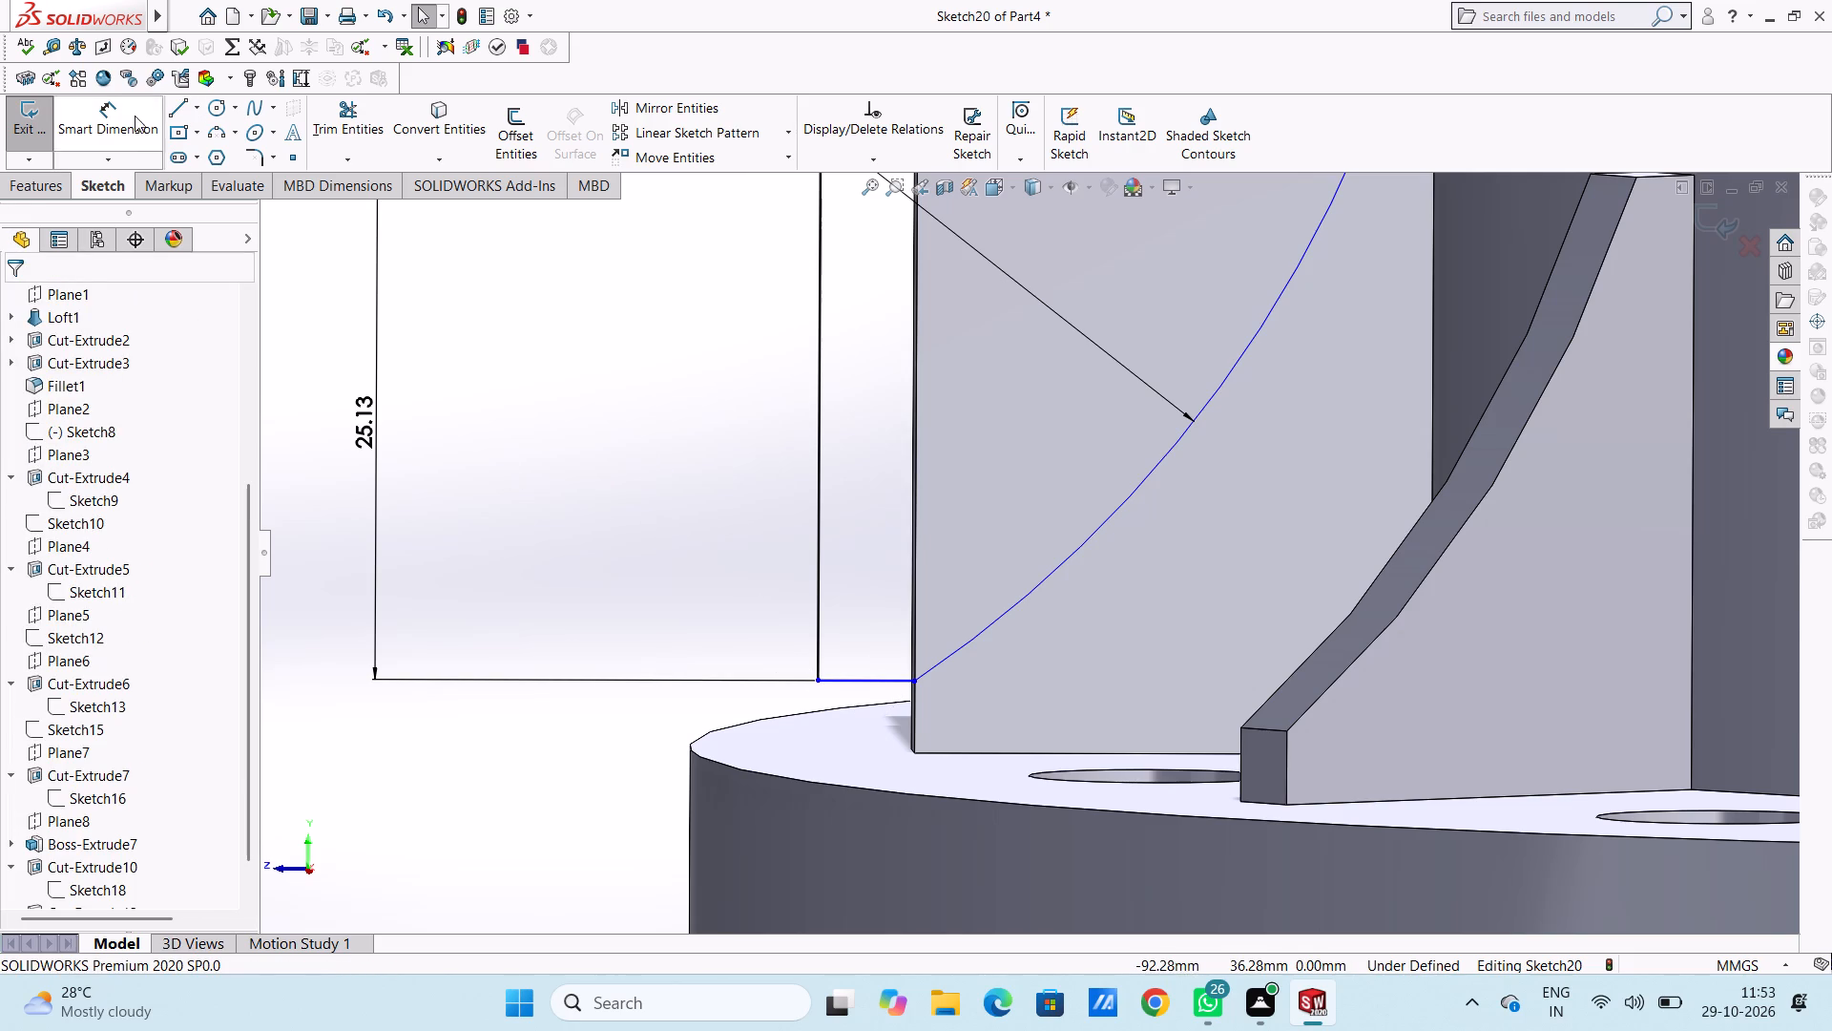
Dimension the height from the rib's bottom outer corner to the arc's lower end as 3 mm.
click(135, 115)
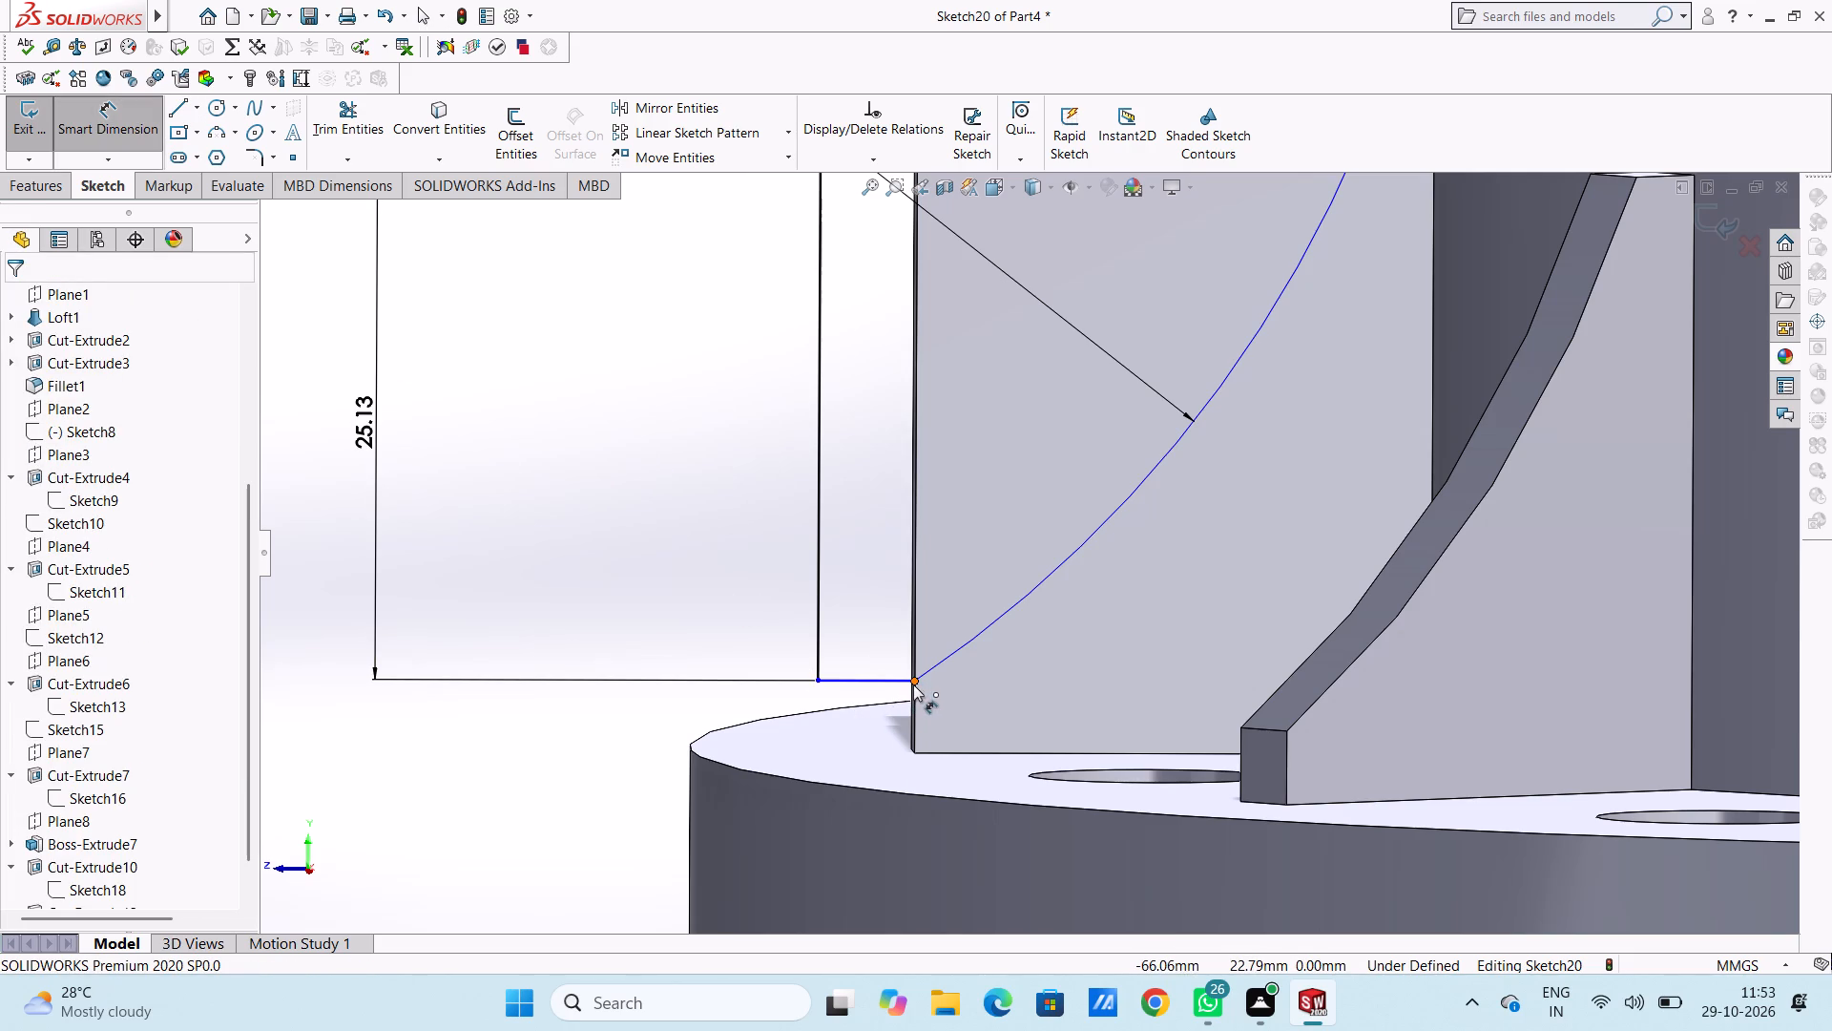
click(913, 684)
click(913, 753)
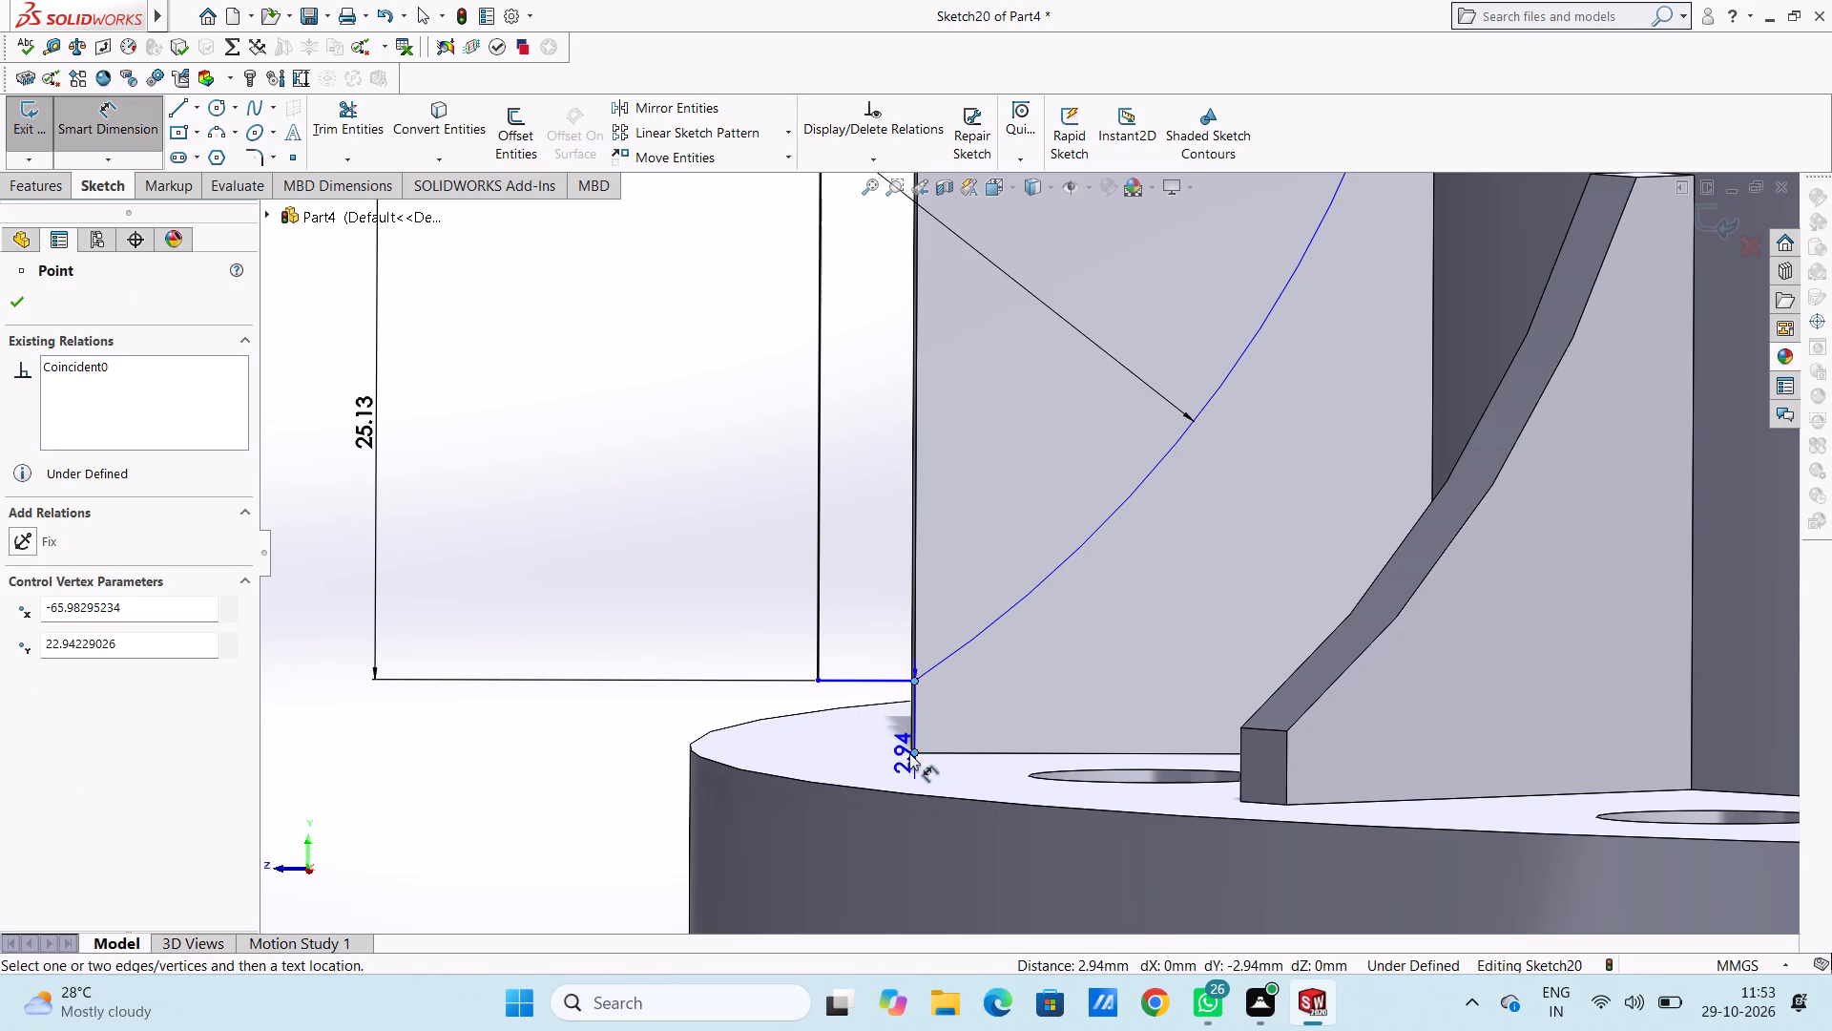
click(440, 529)
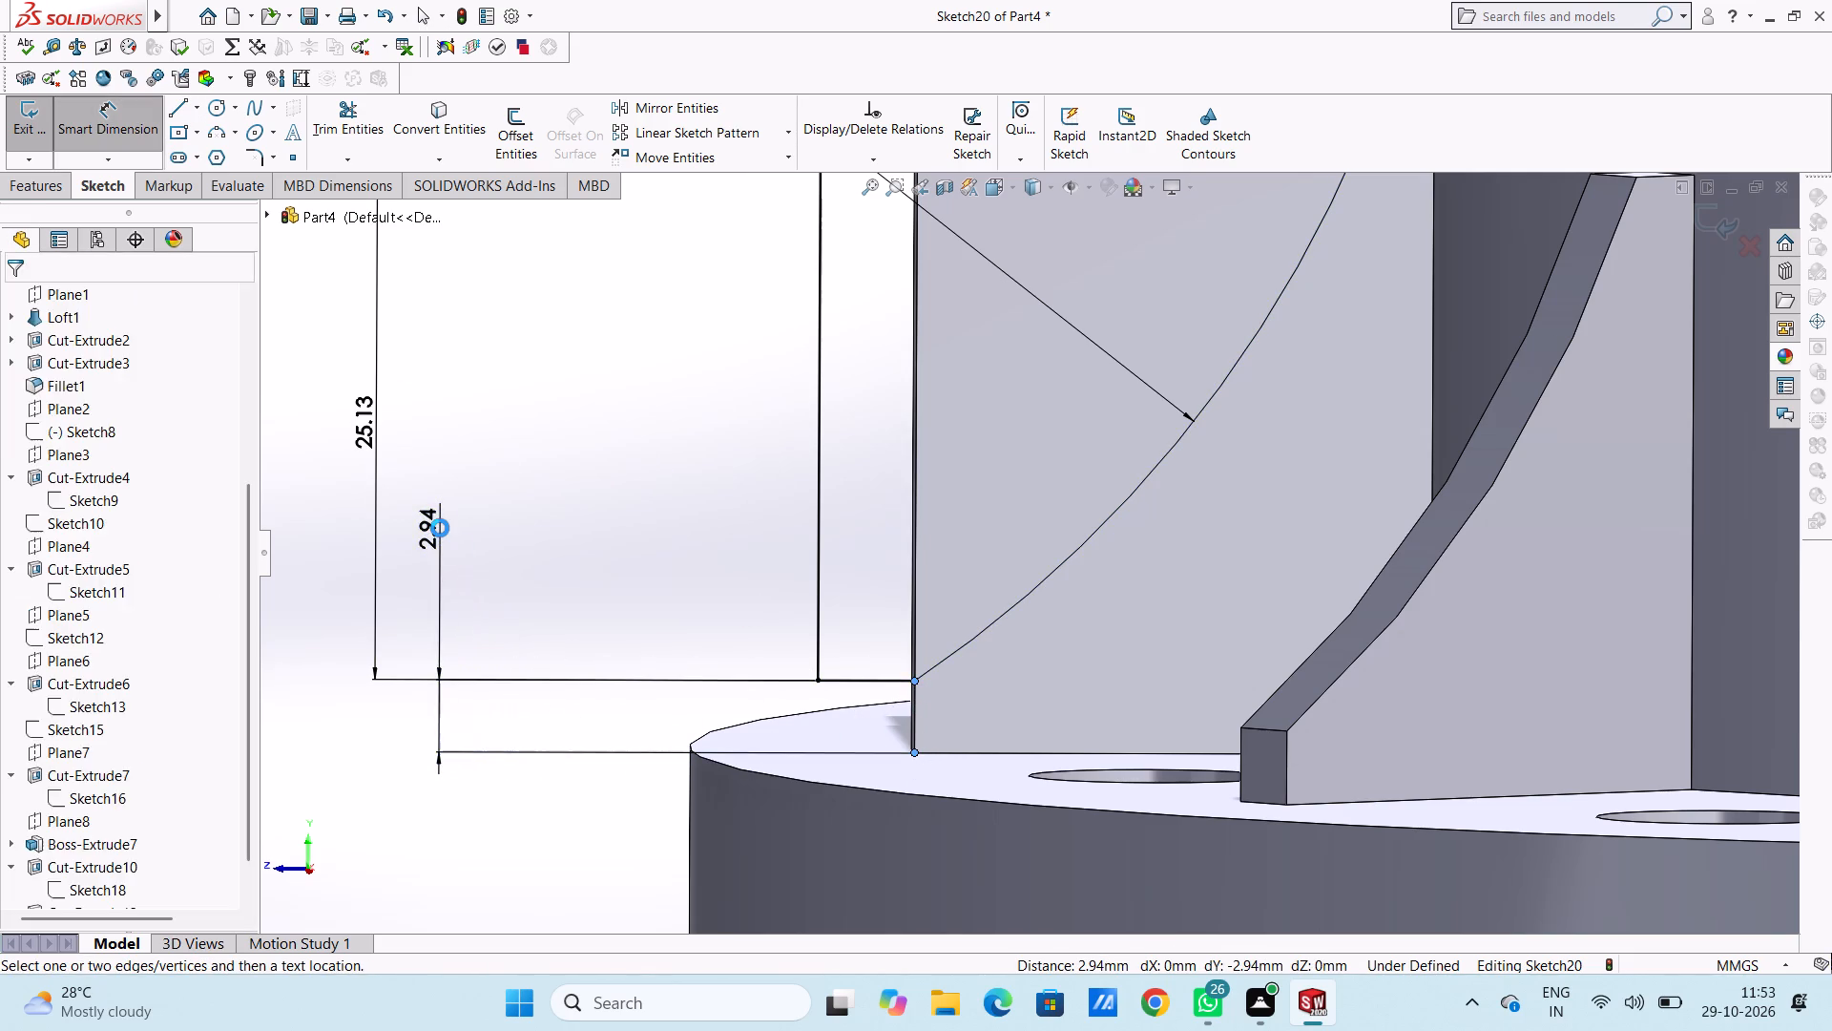
key(3)
key(Return)
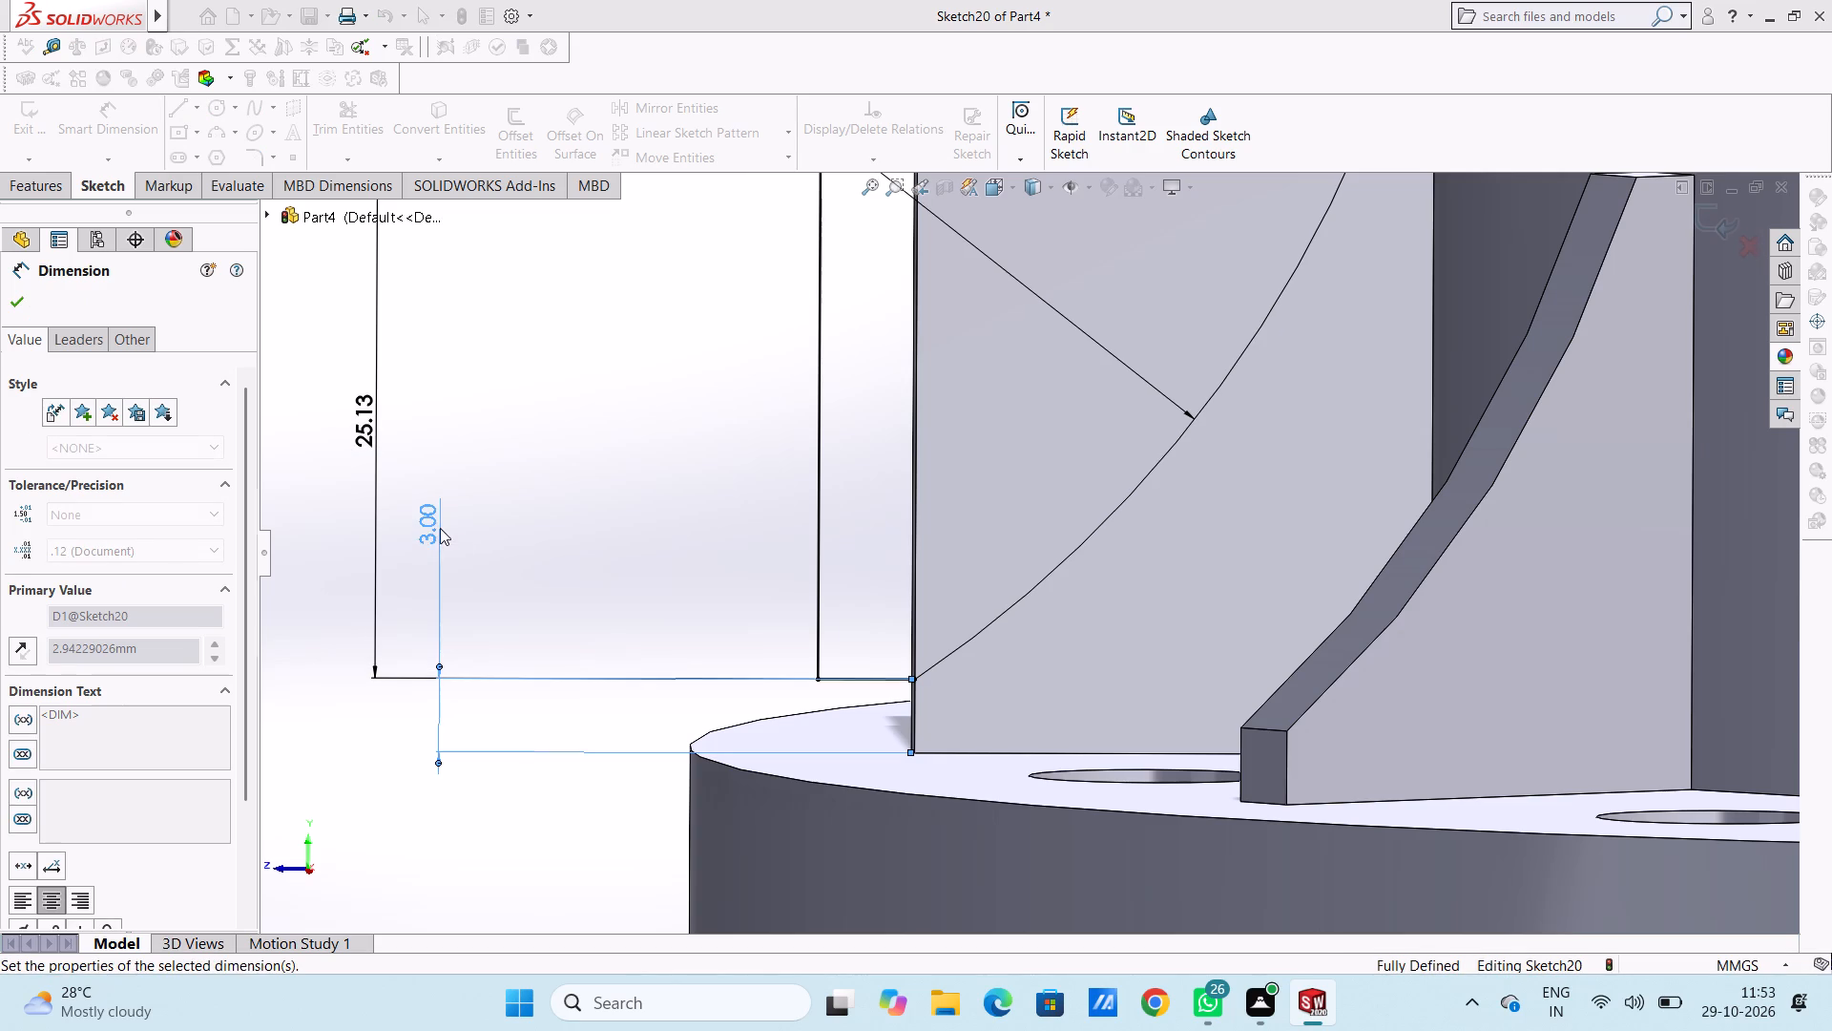
click(564, 503)
Cut-extrude the two sketch regions outside the R50 arc to a blind depth of 5 mm through the rib.
scroll(726, 487, up, 3)
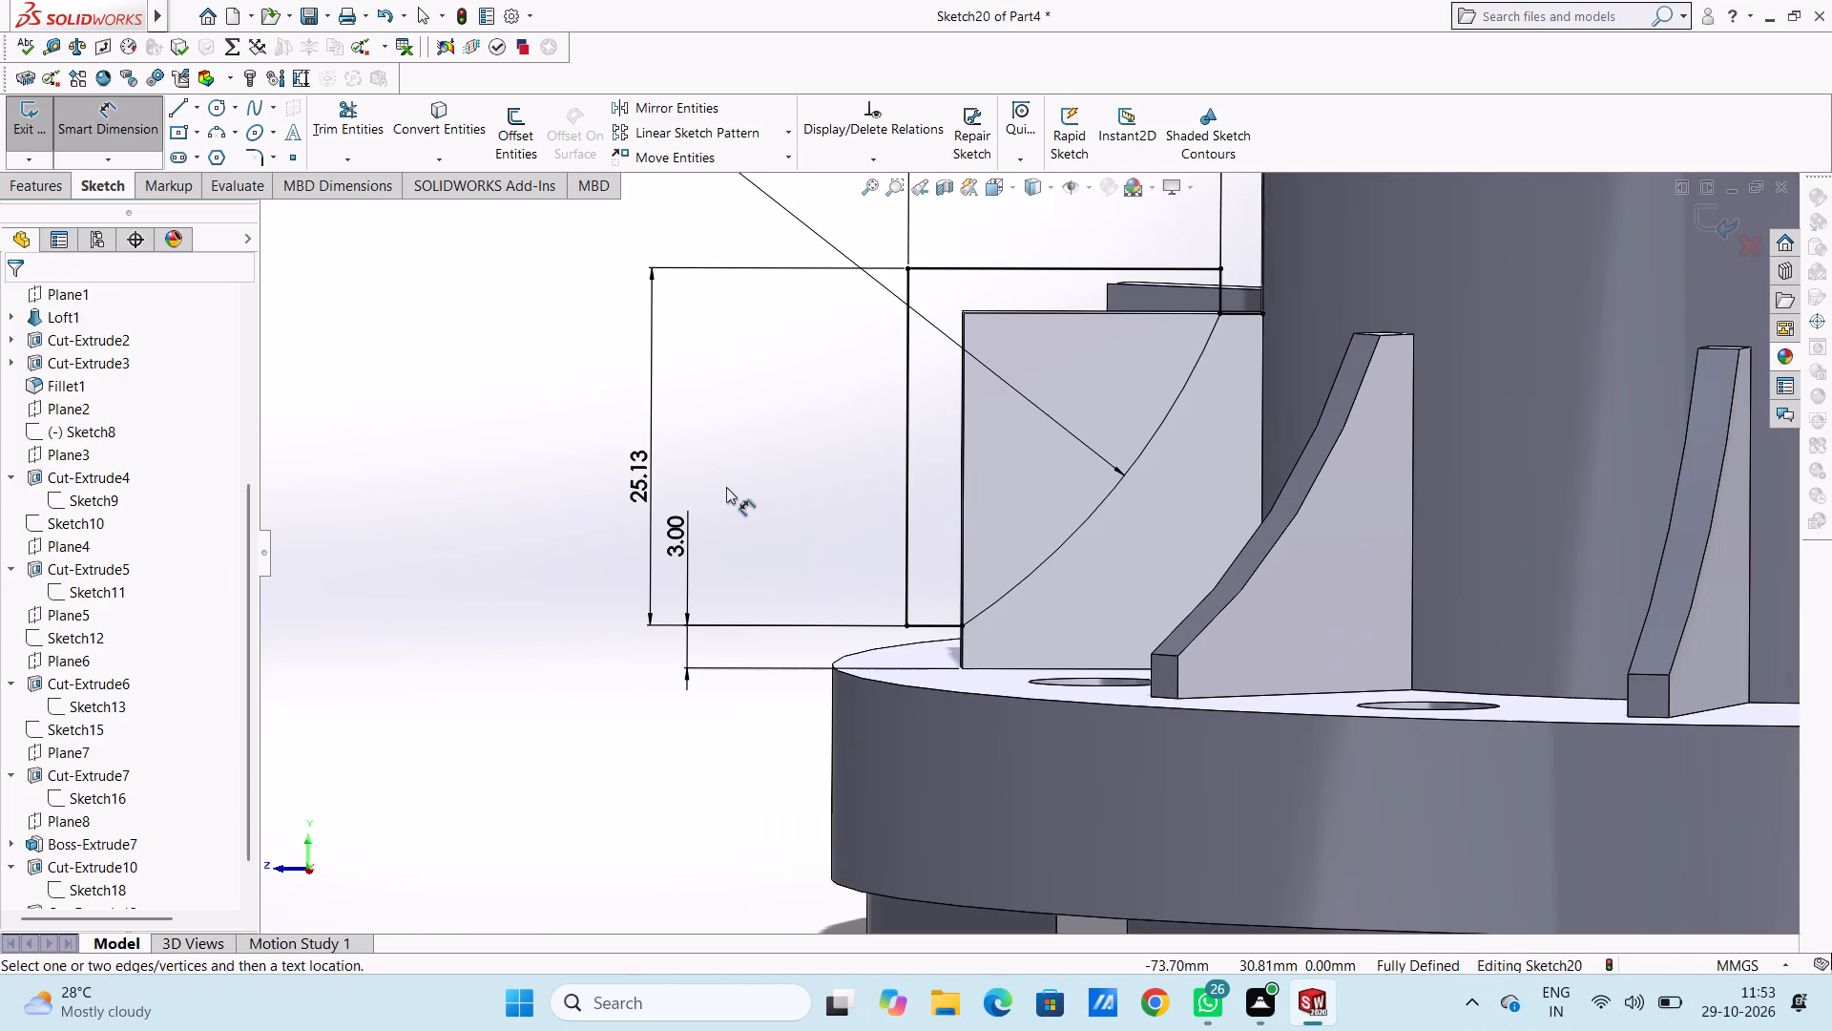
scroll(1155, 385, up, 3)
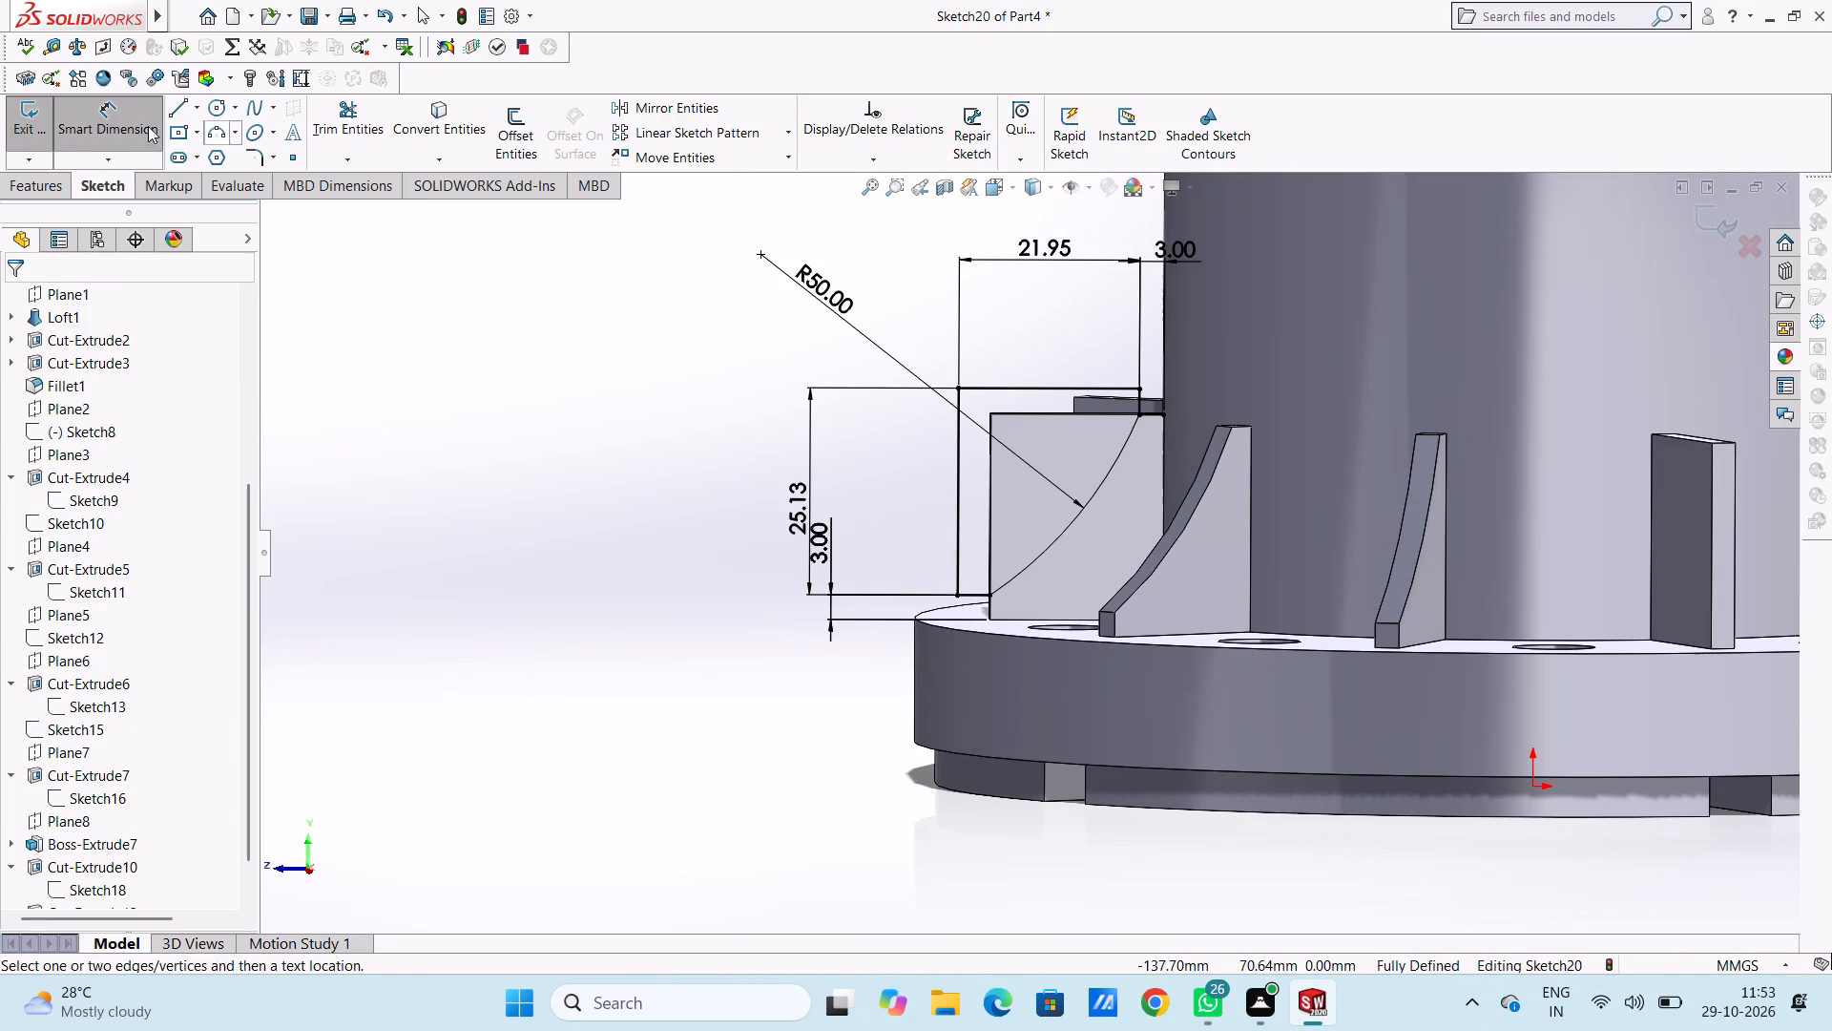
click(114, 120)
click(41, 179)
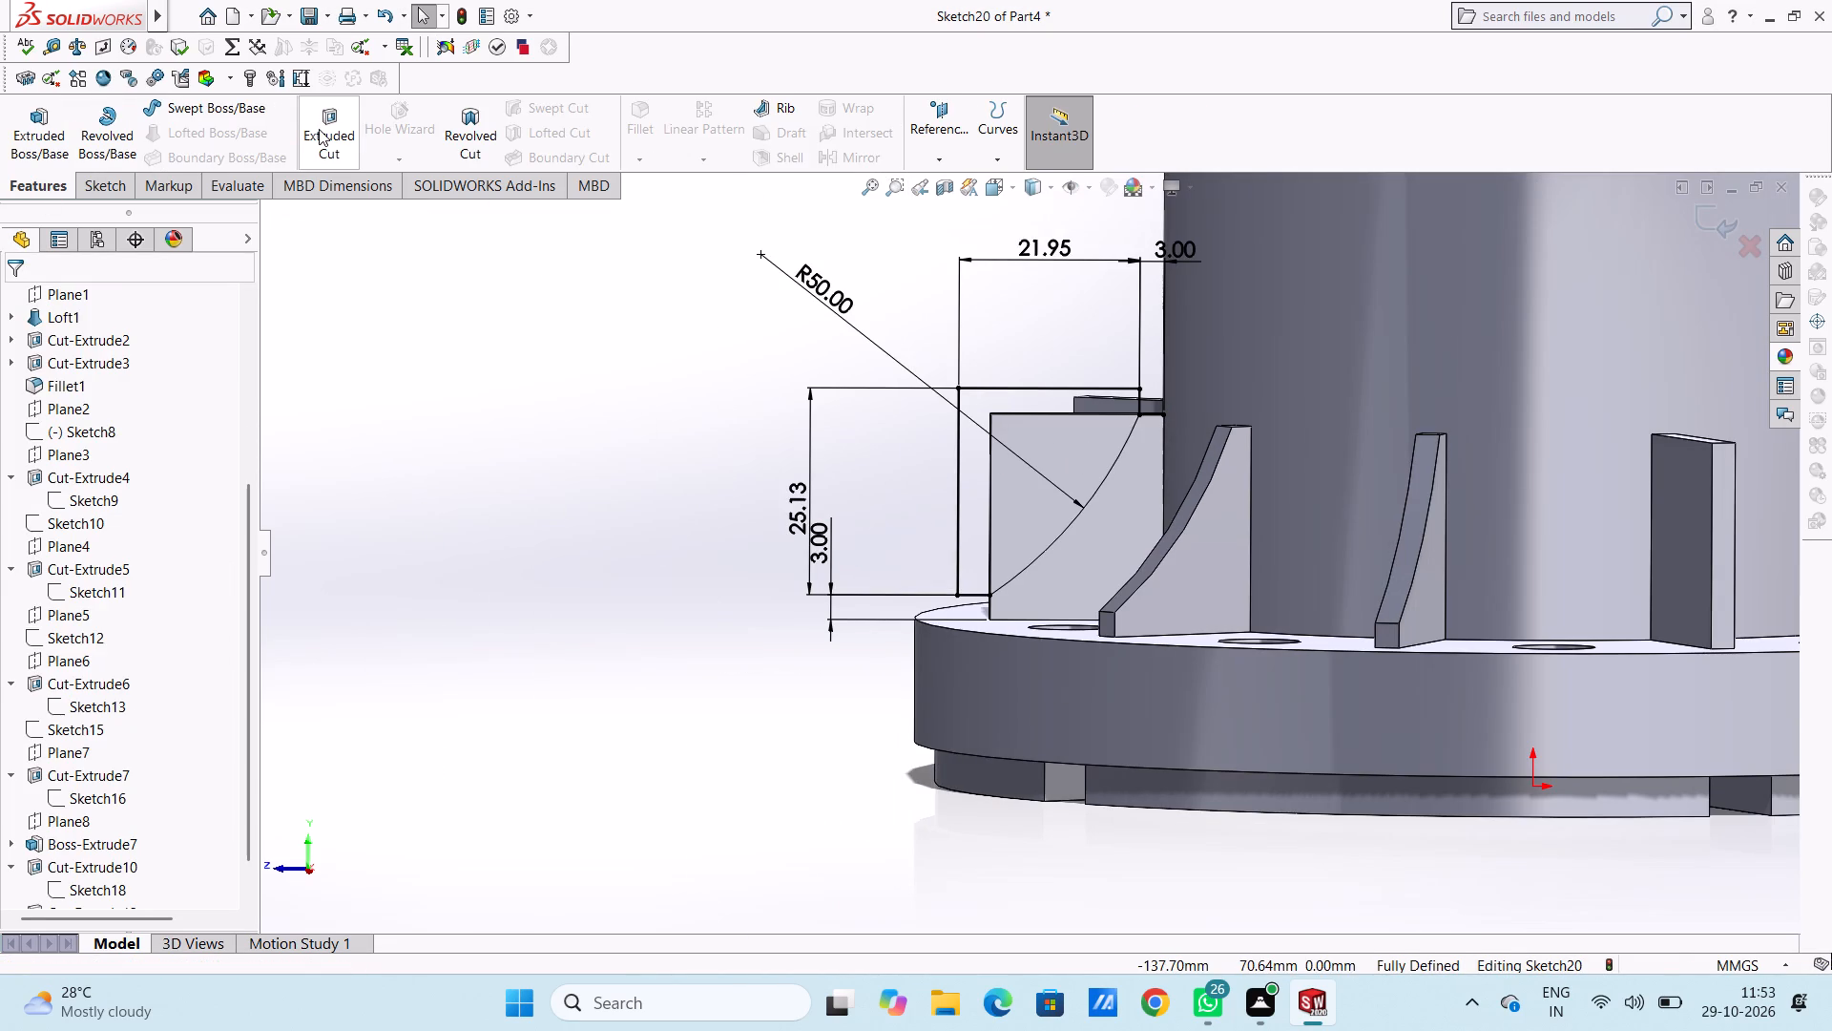
click(322, 129)
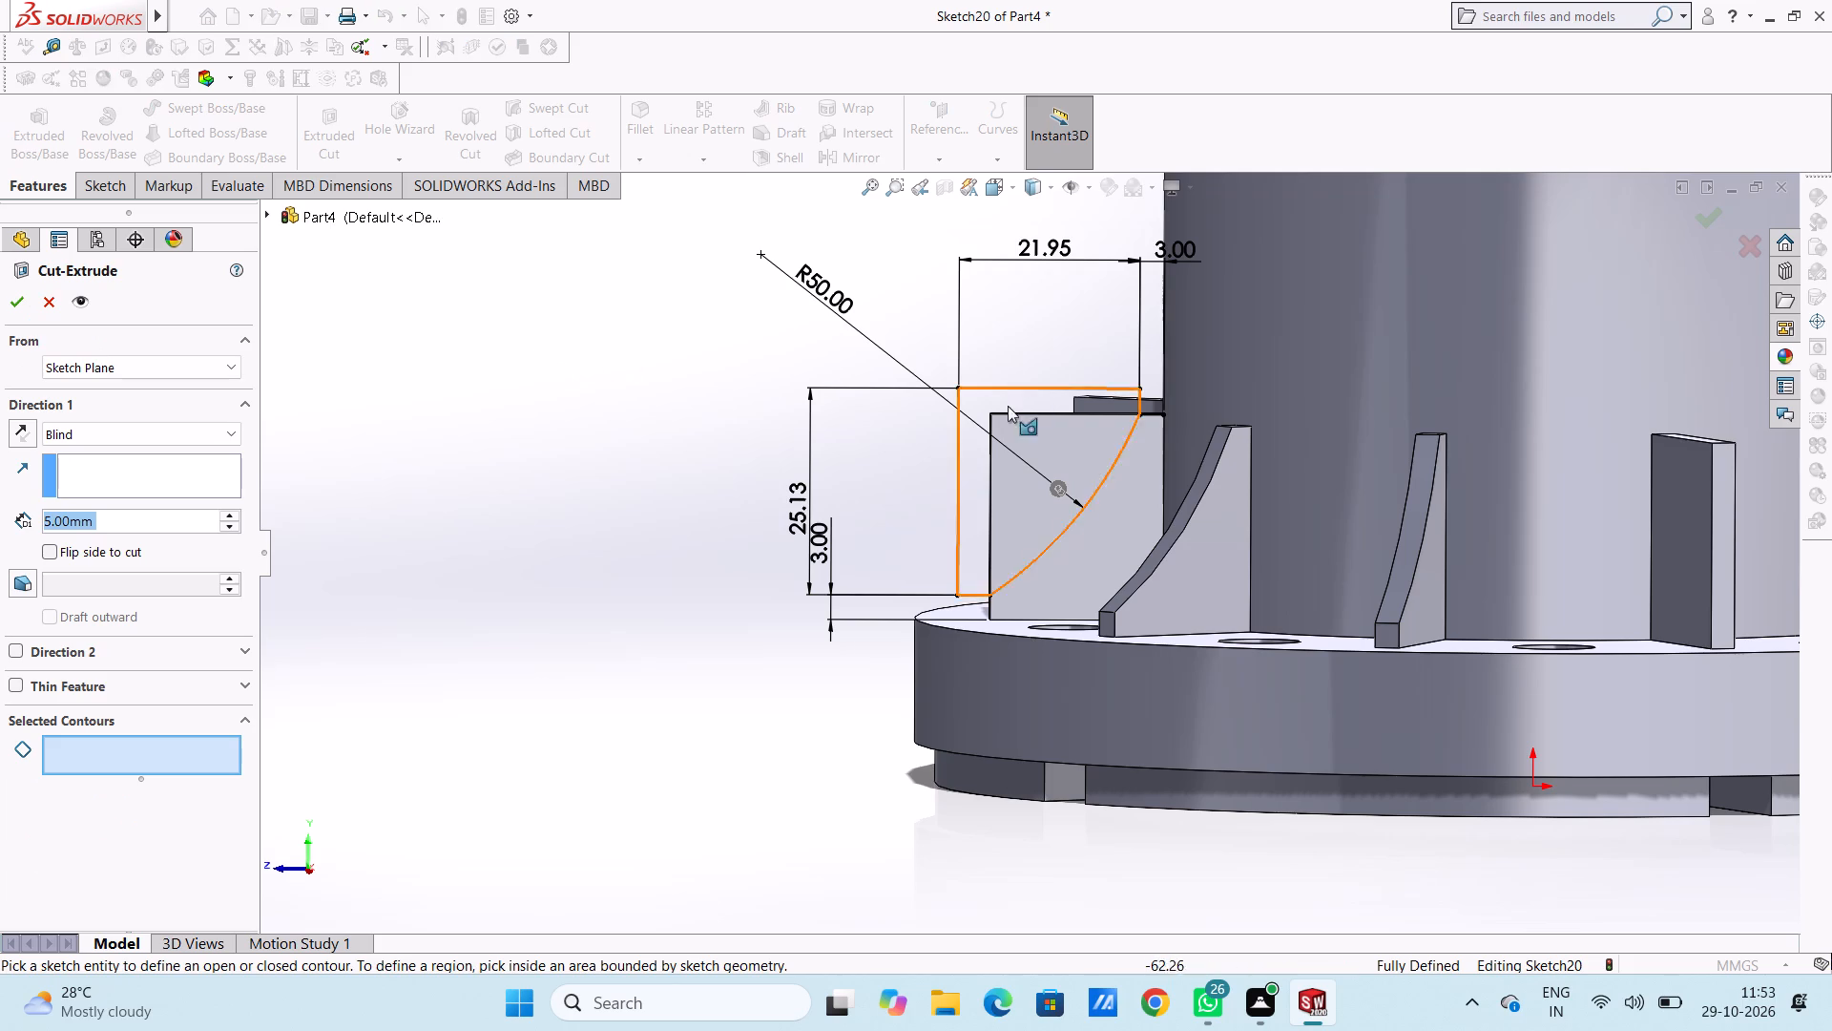
click(975, 454)
click(1013, 469)
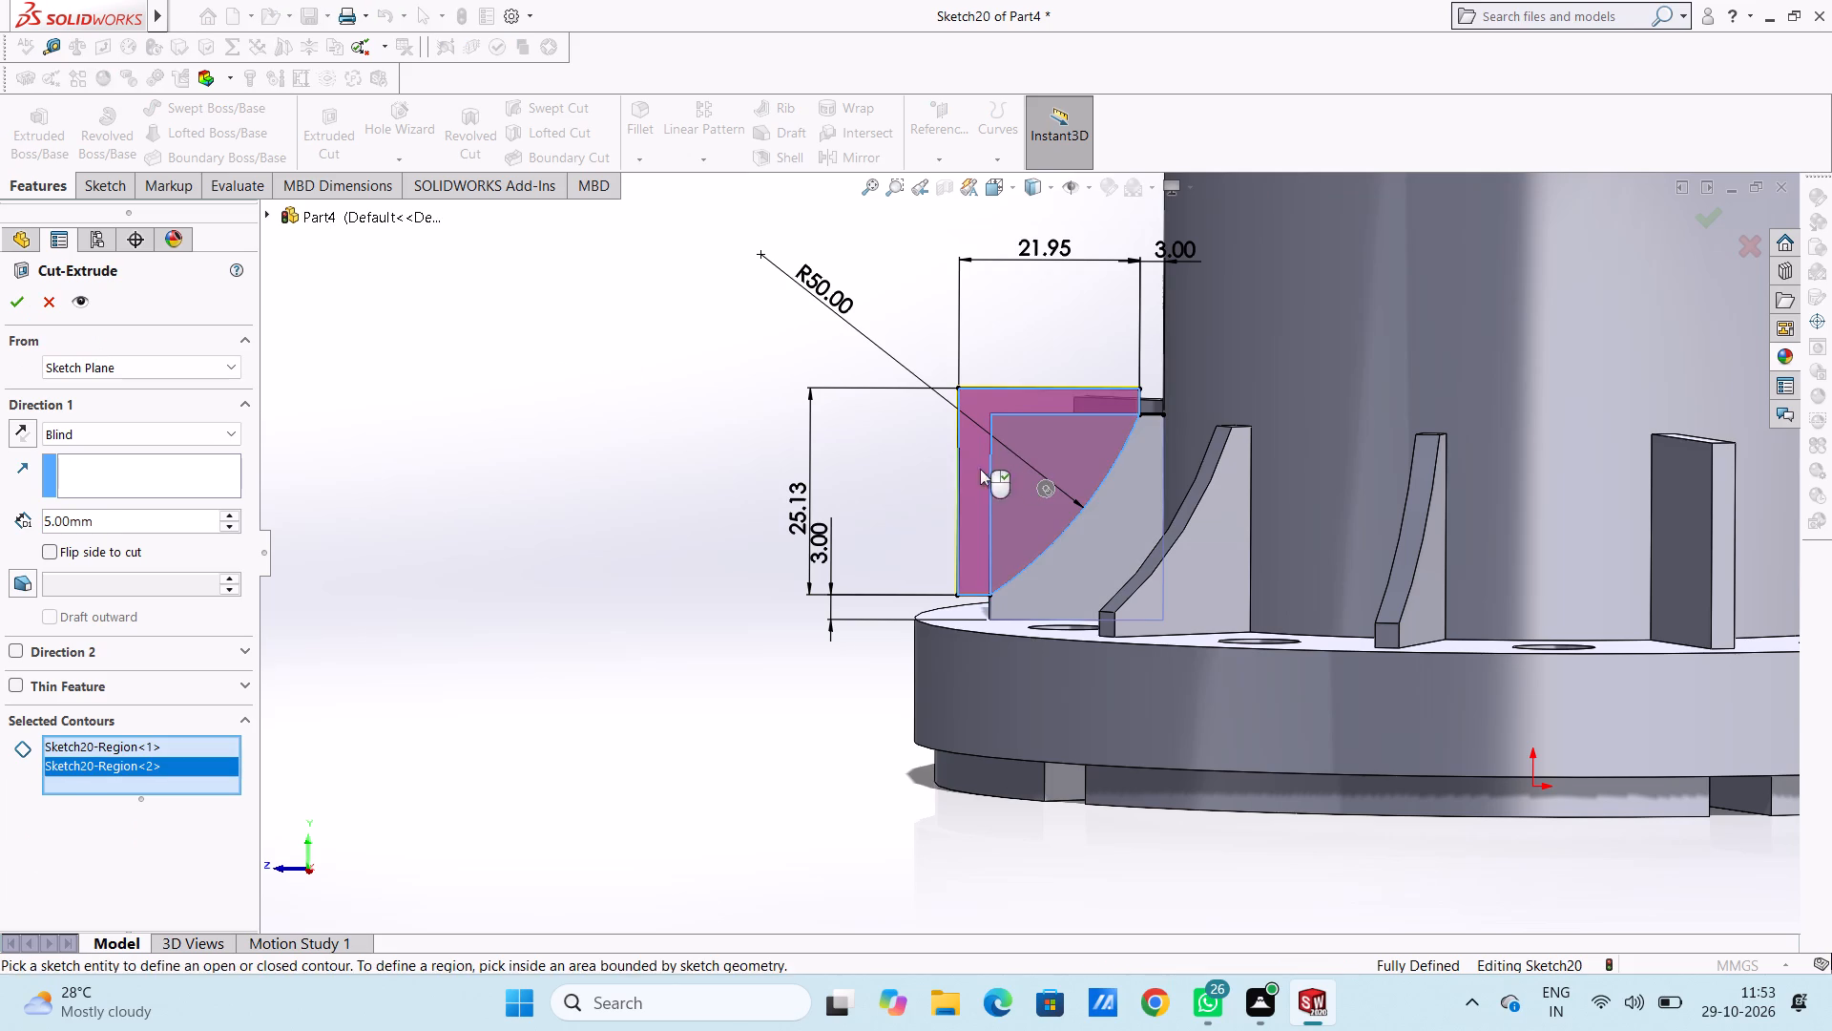
middle_drag(651, 377, 781, 494)
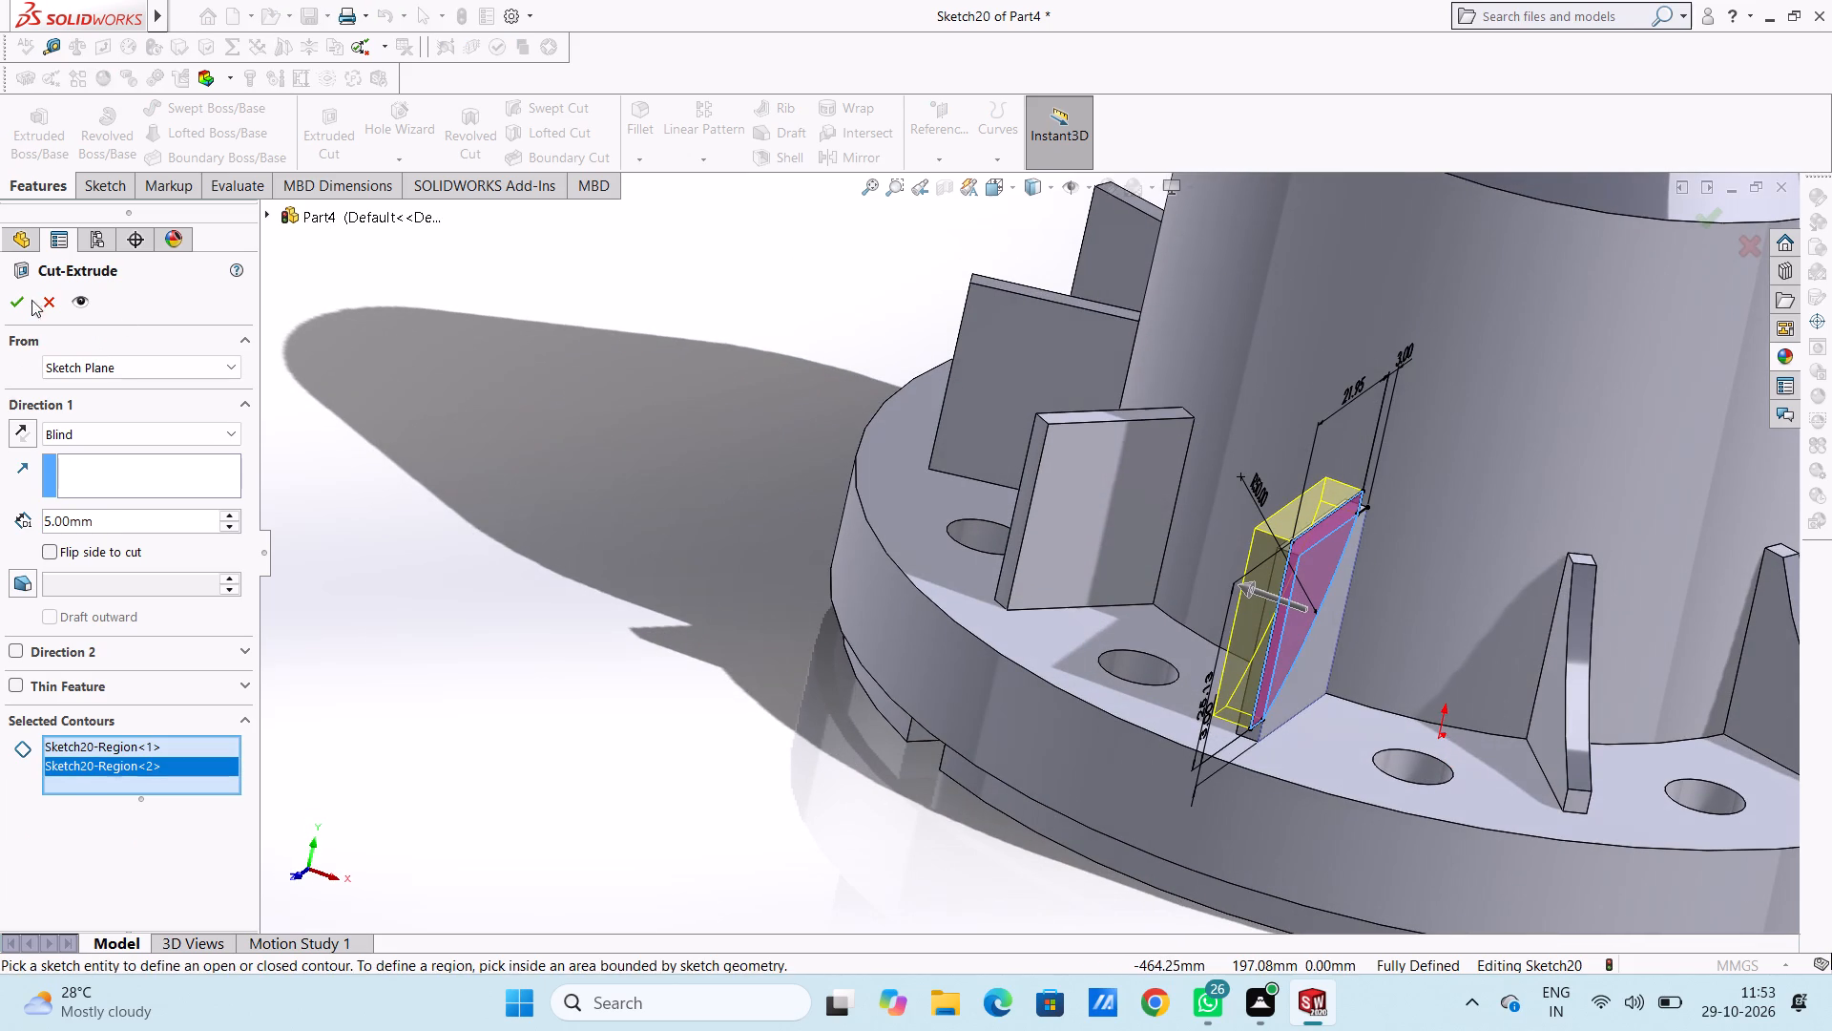
click(18, 308)
click(587, 481)
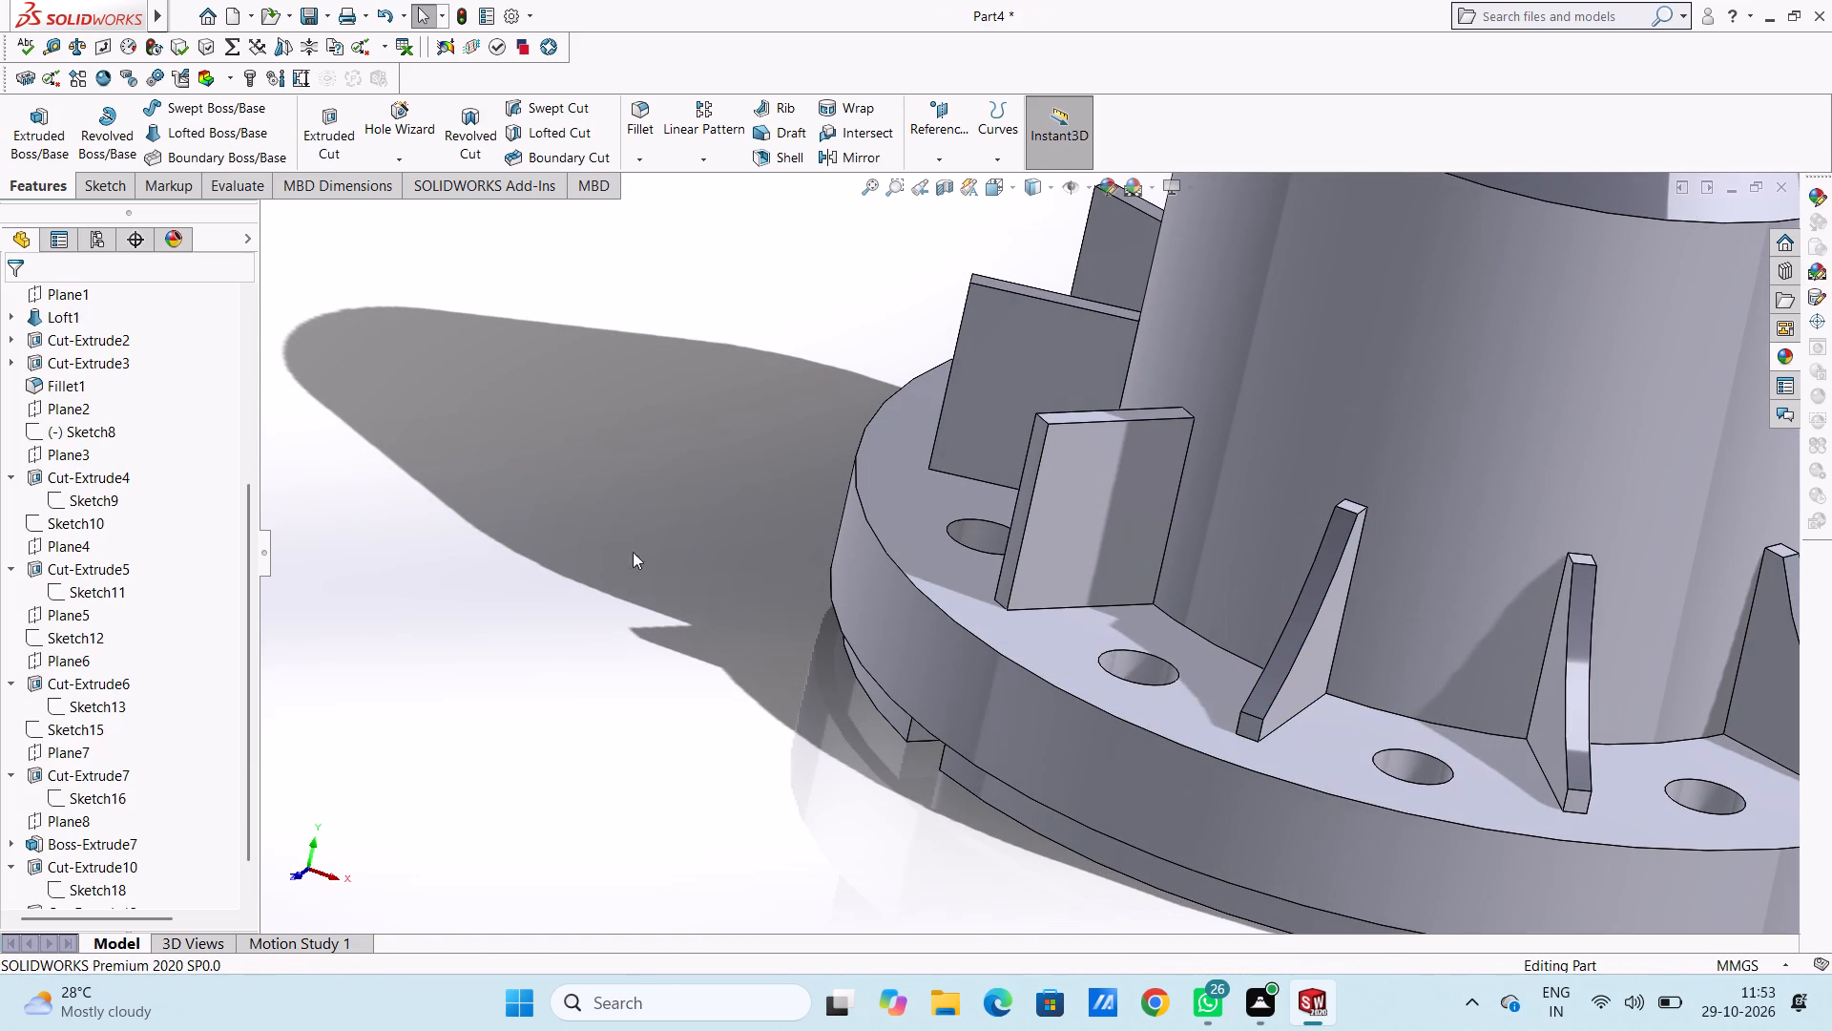
Start a sketch on the side face of the next uncut rectangular rib, adjacent to the one just cut.
middle_drag(683, 692, 570, 665)
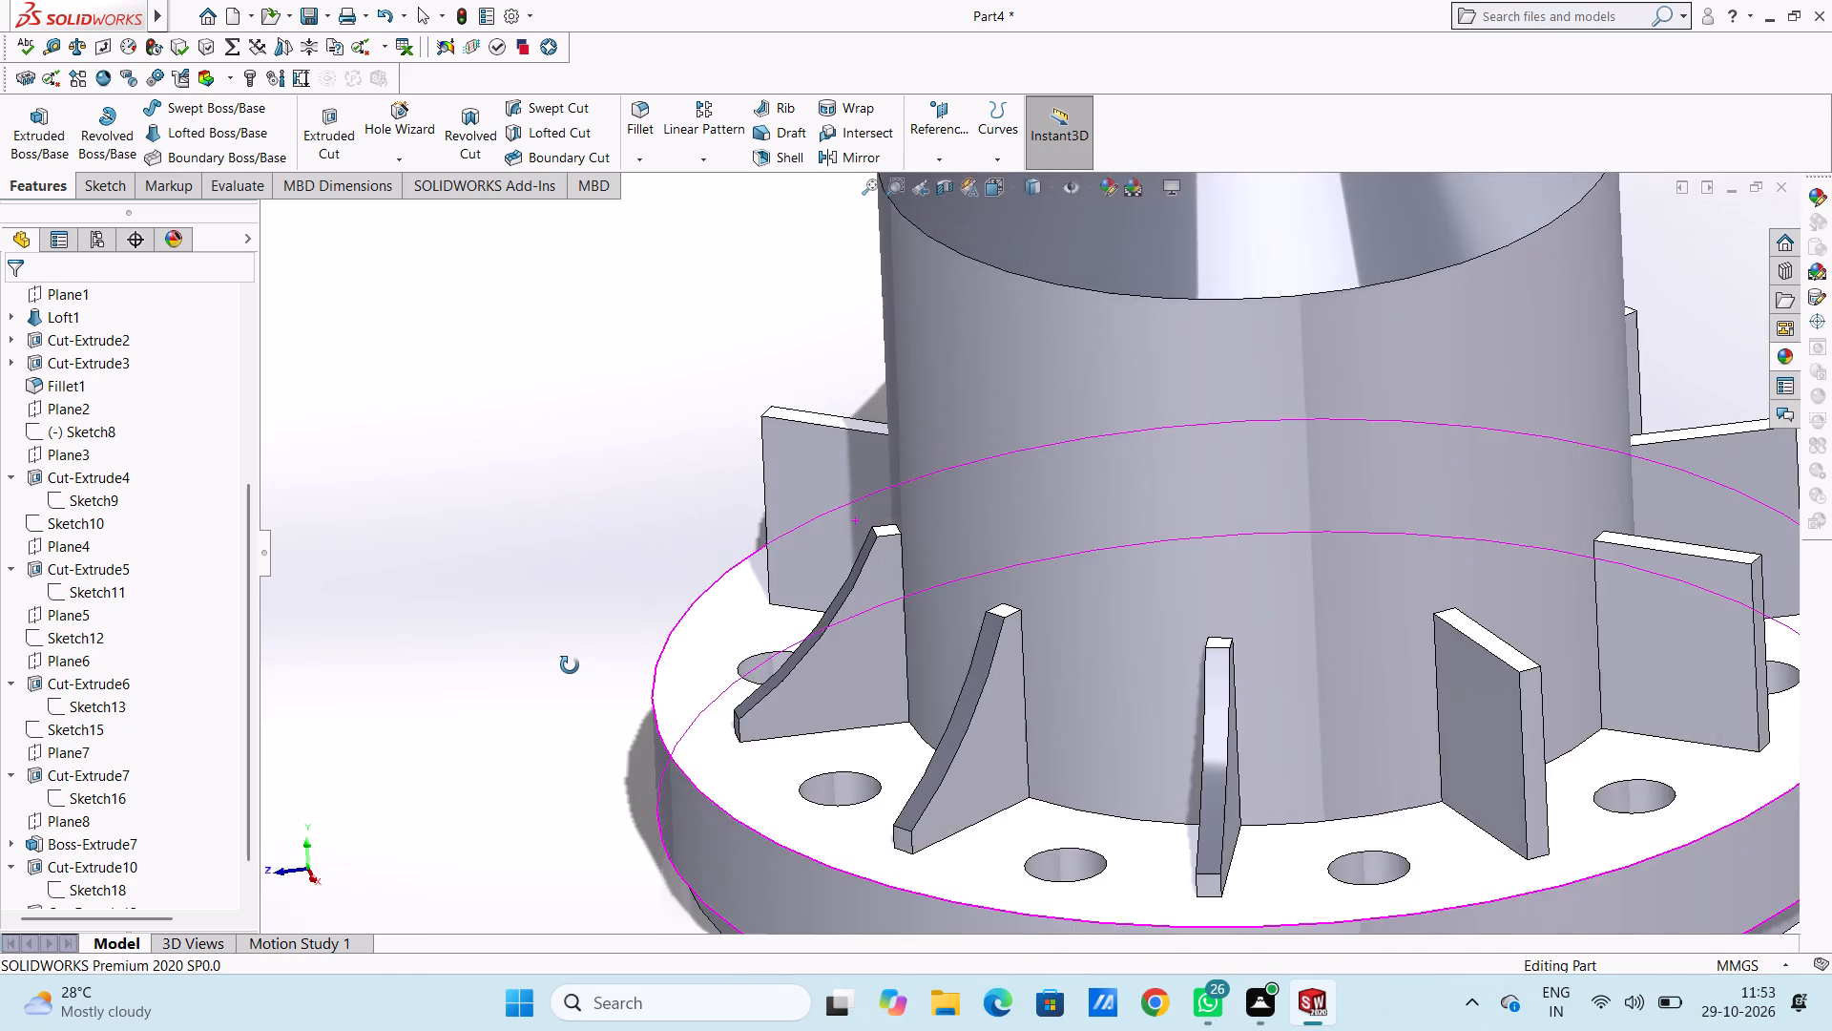
middle_drag(570, 665, 659, 721)
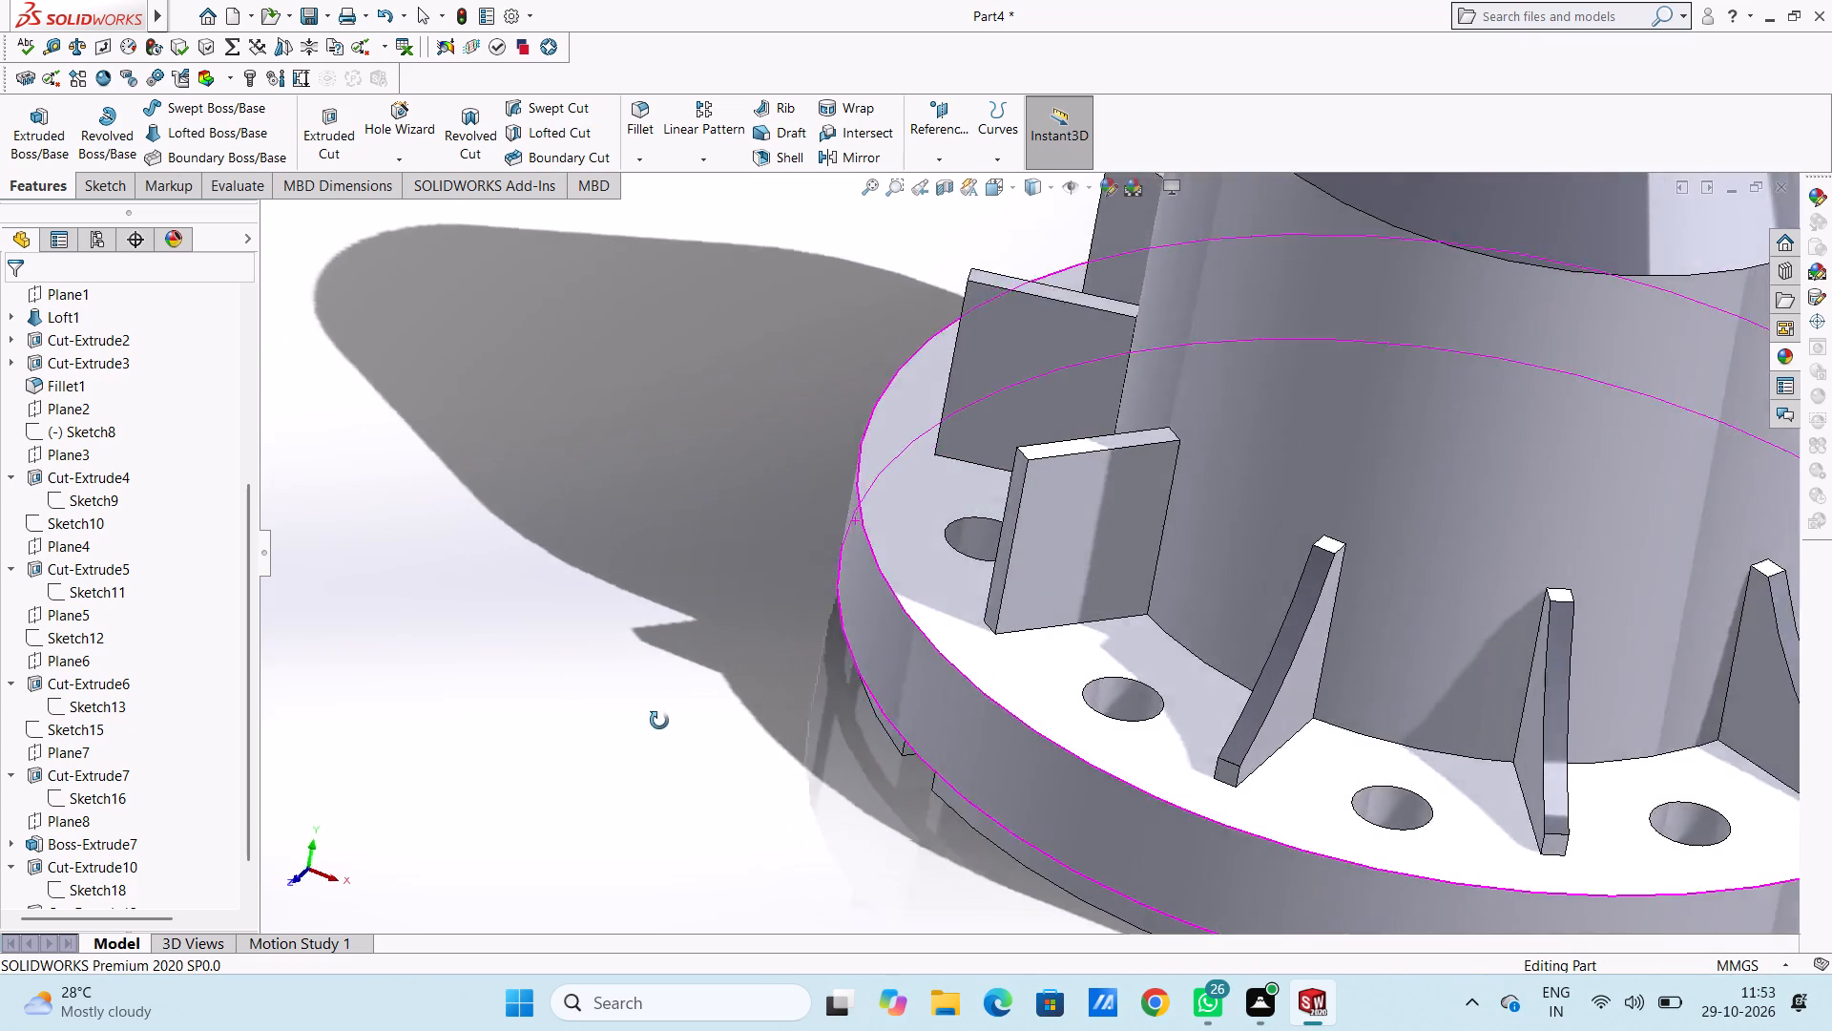
middle_drag(659, 721, 639, 630)
middle_drag(618, 625, 610, 625)
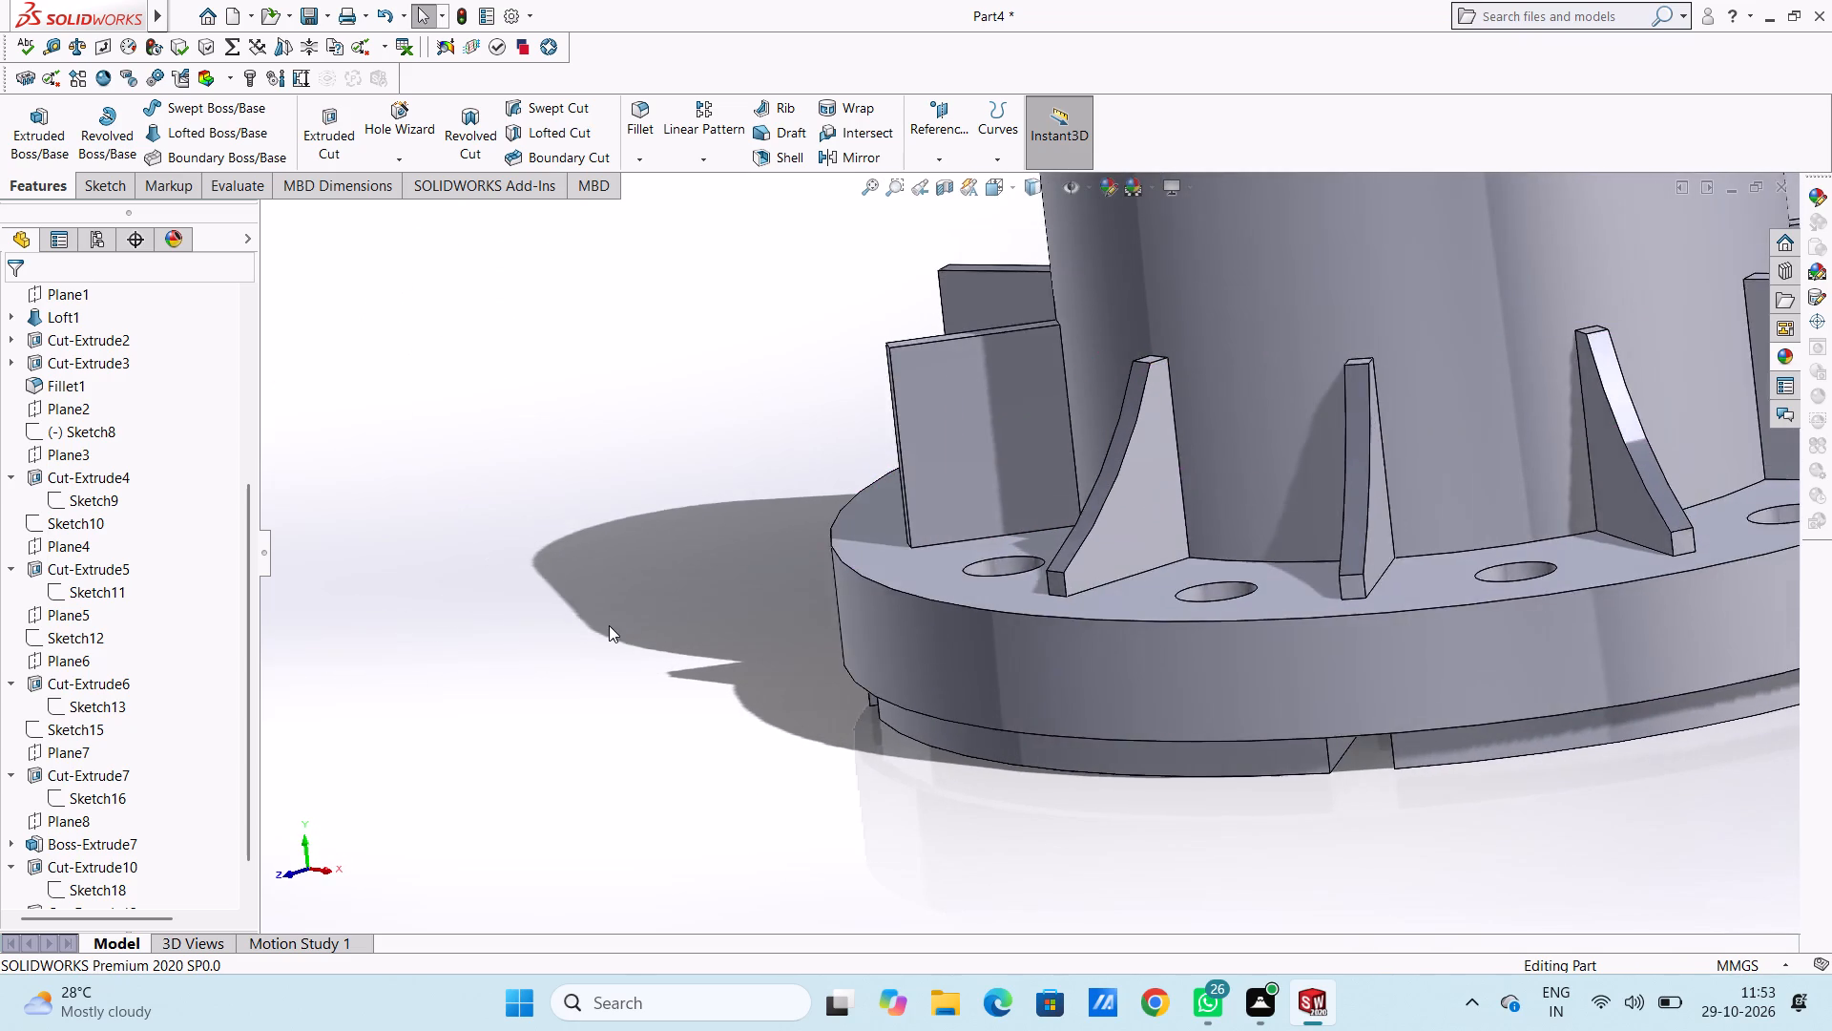
middle_drag(609, 625, 652, 612)
middle_click(633, 557)
middle_drag(604, 547, 595, 547)
middle_drag(595, 547, 586, 541)
middle_drag(808, 633, 836, 623)
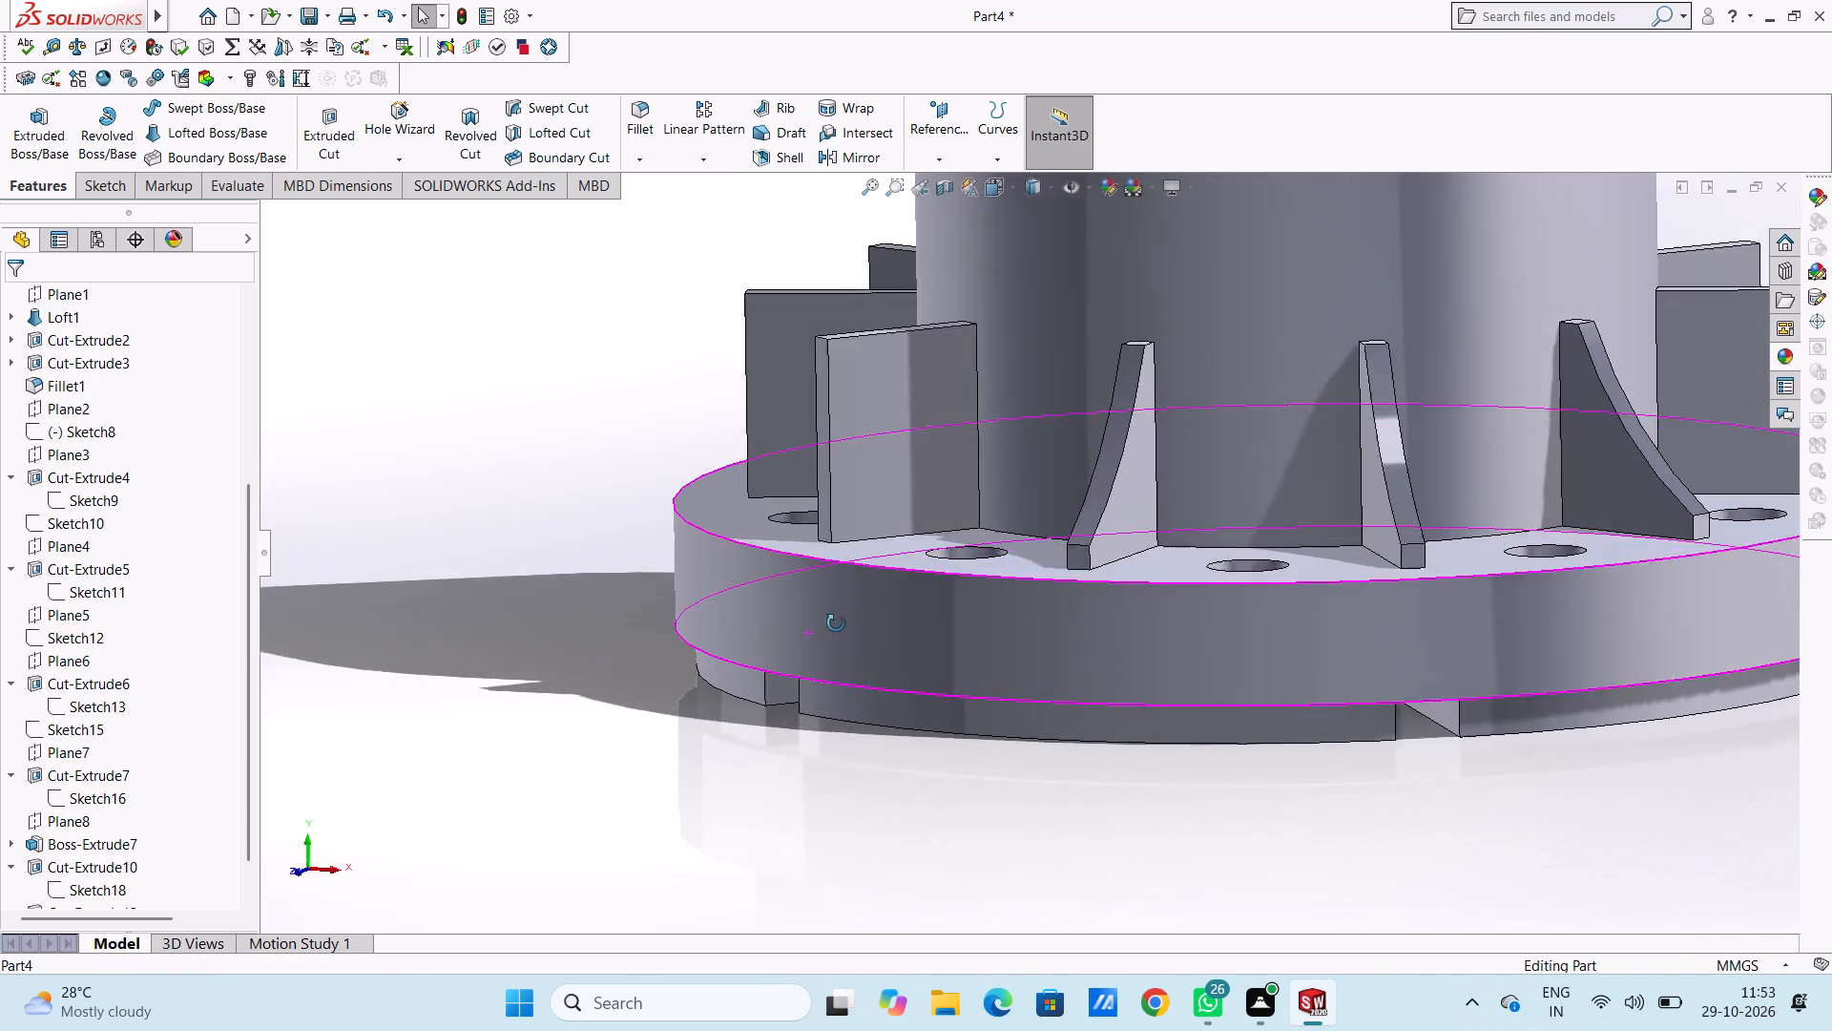
middle_drag(836, 623, 811, 618)
scroll(953, 383, down, 5)
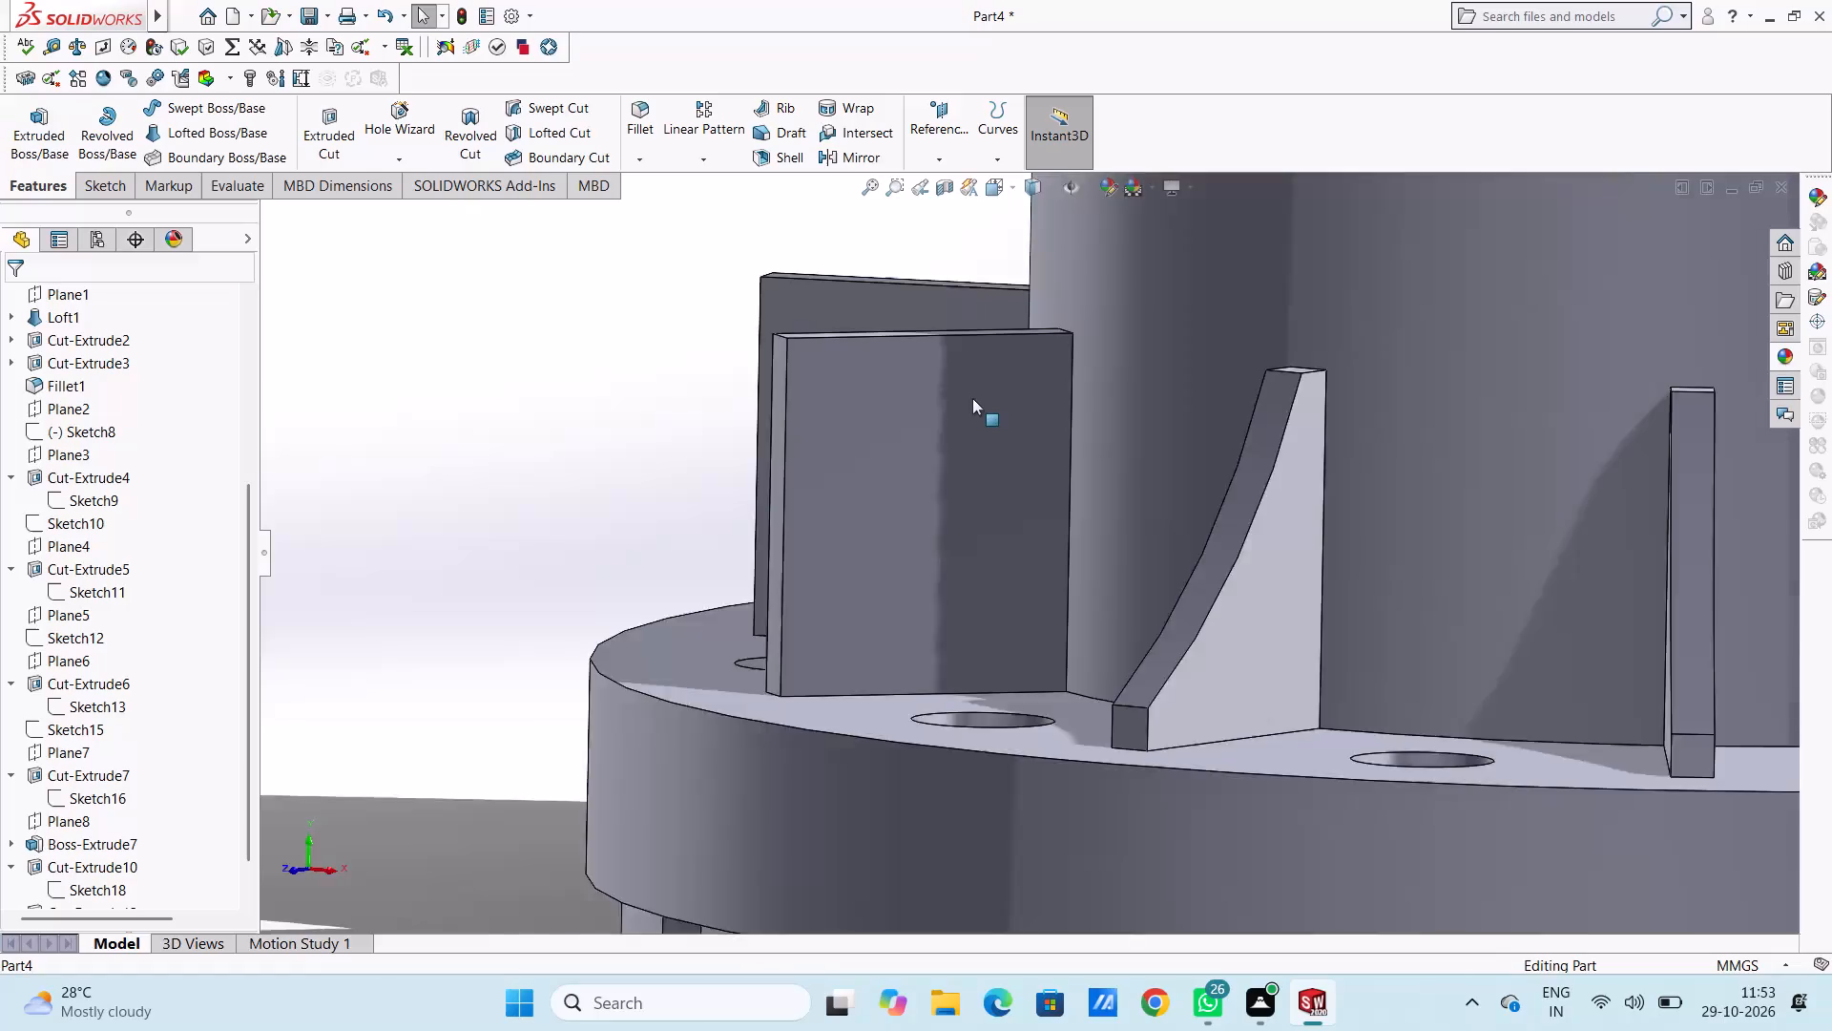
middle_drag(945, 413, 929, 415)
click(896, 453)
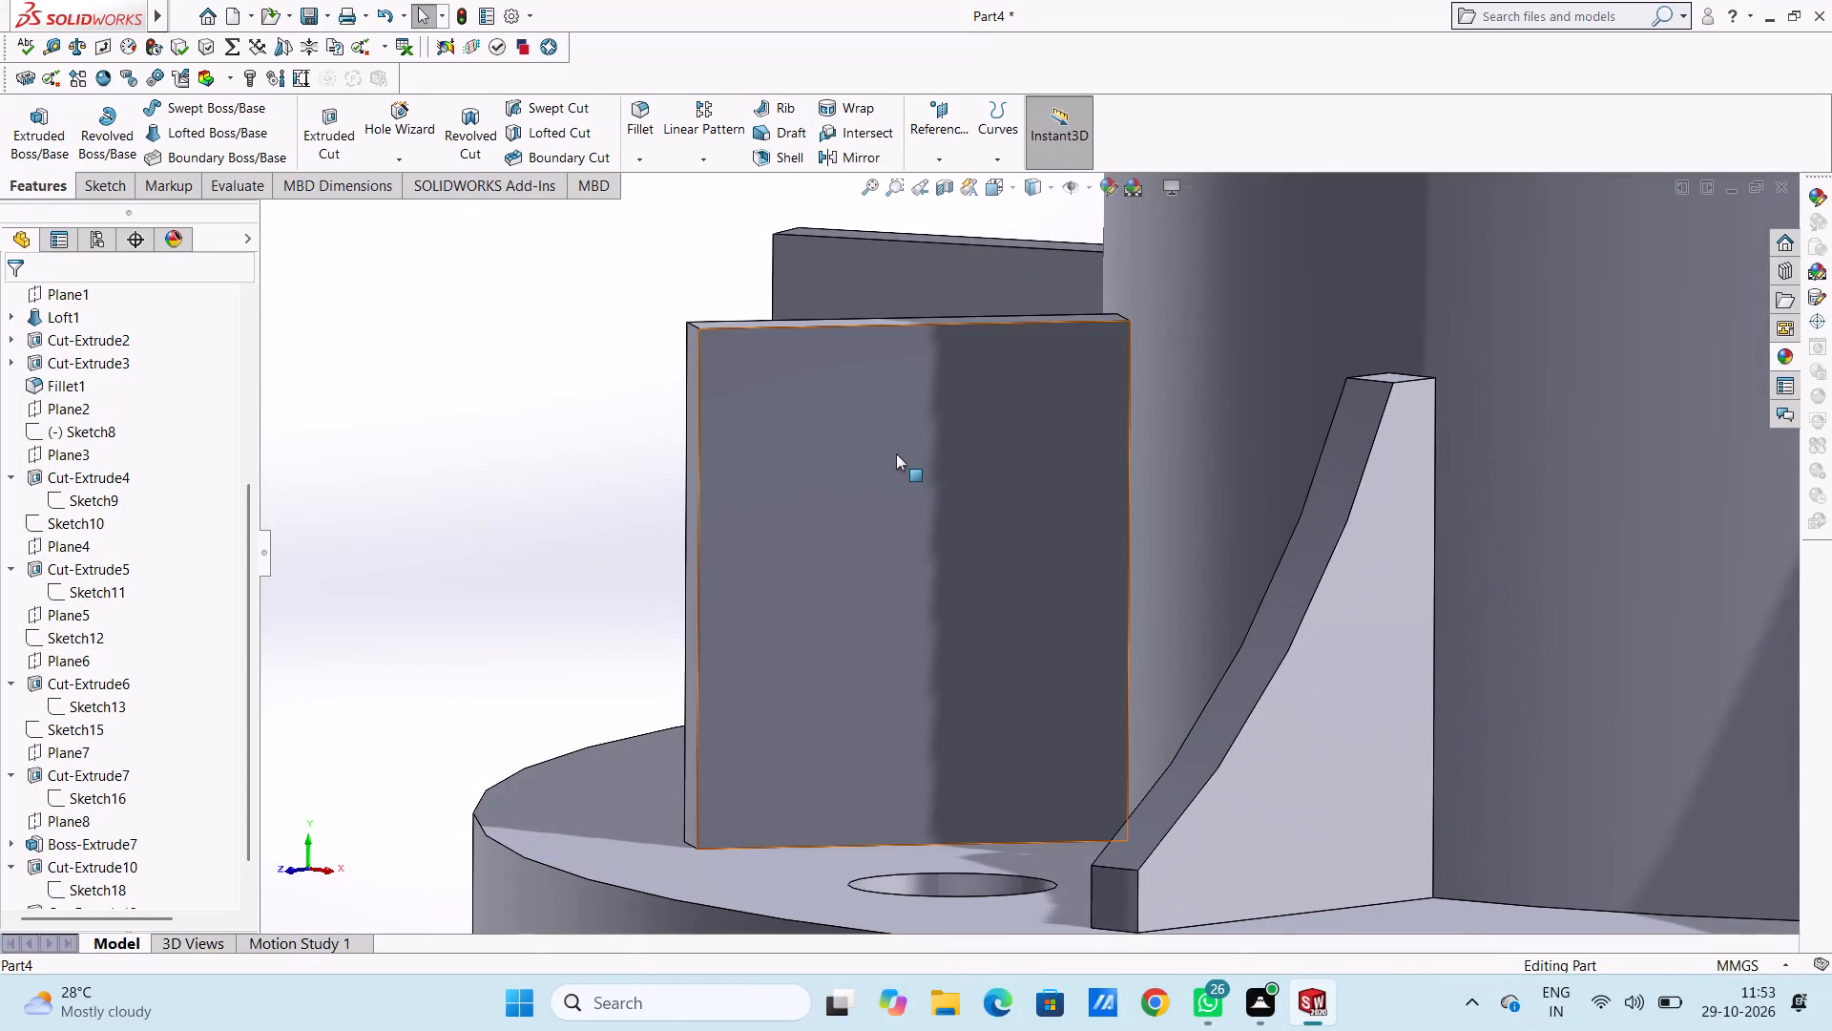
click(969, 397)
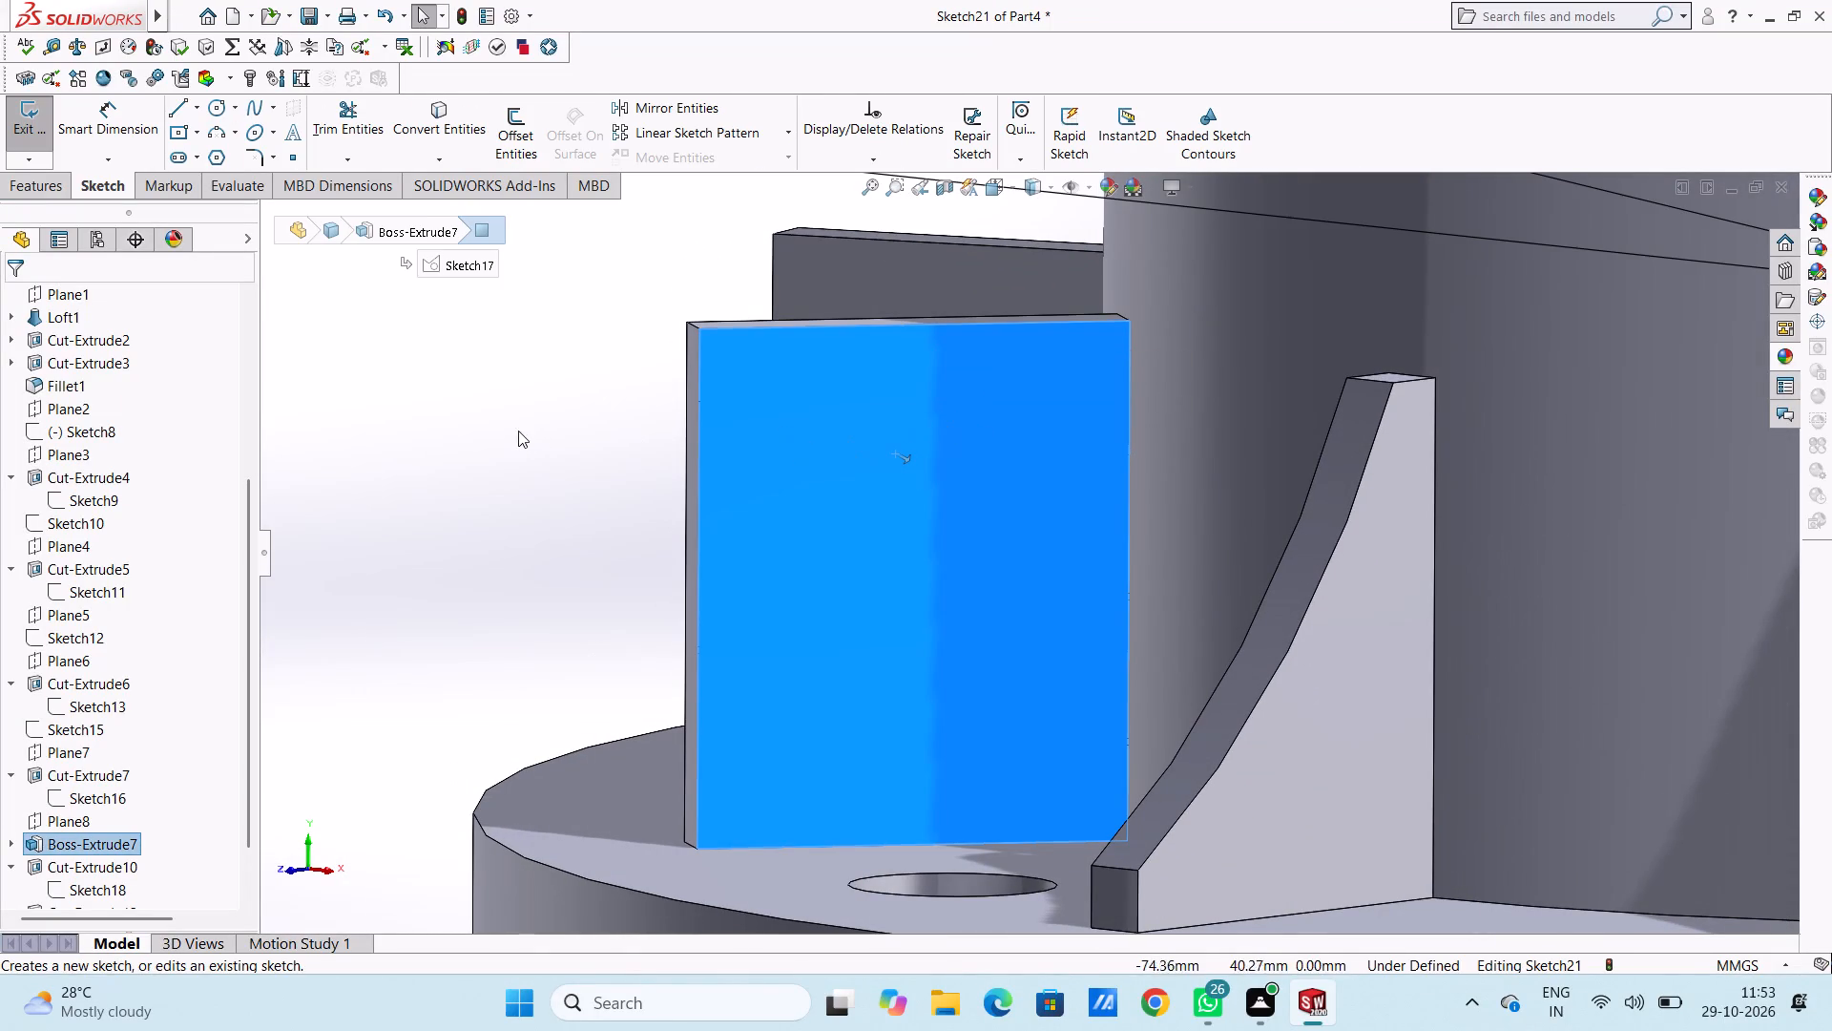
click(513, 428)
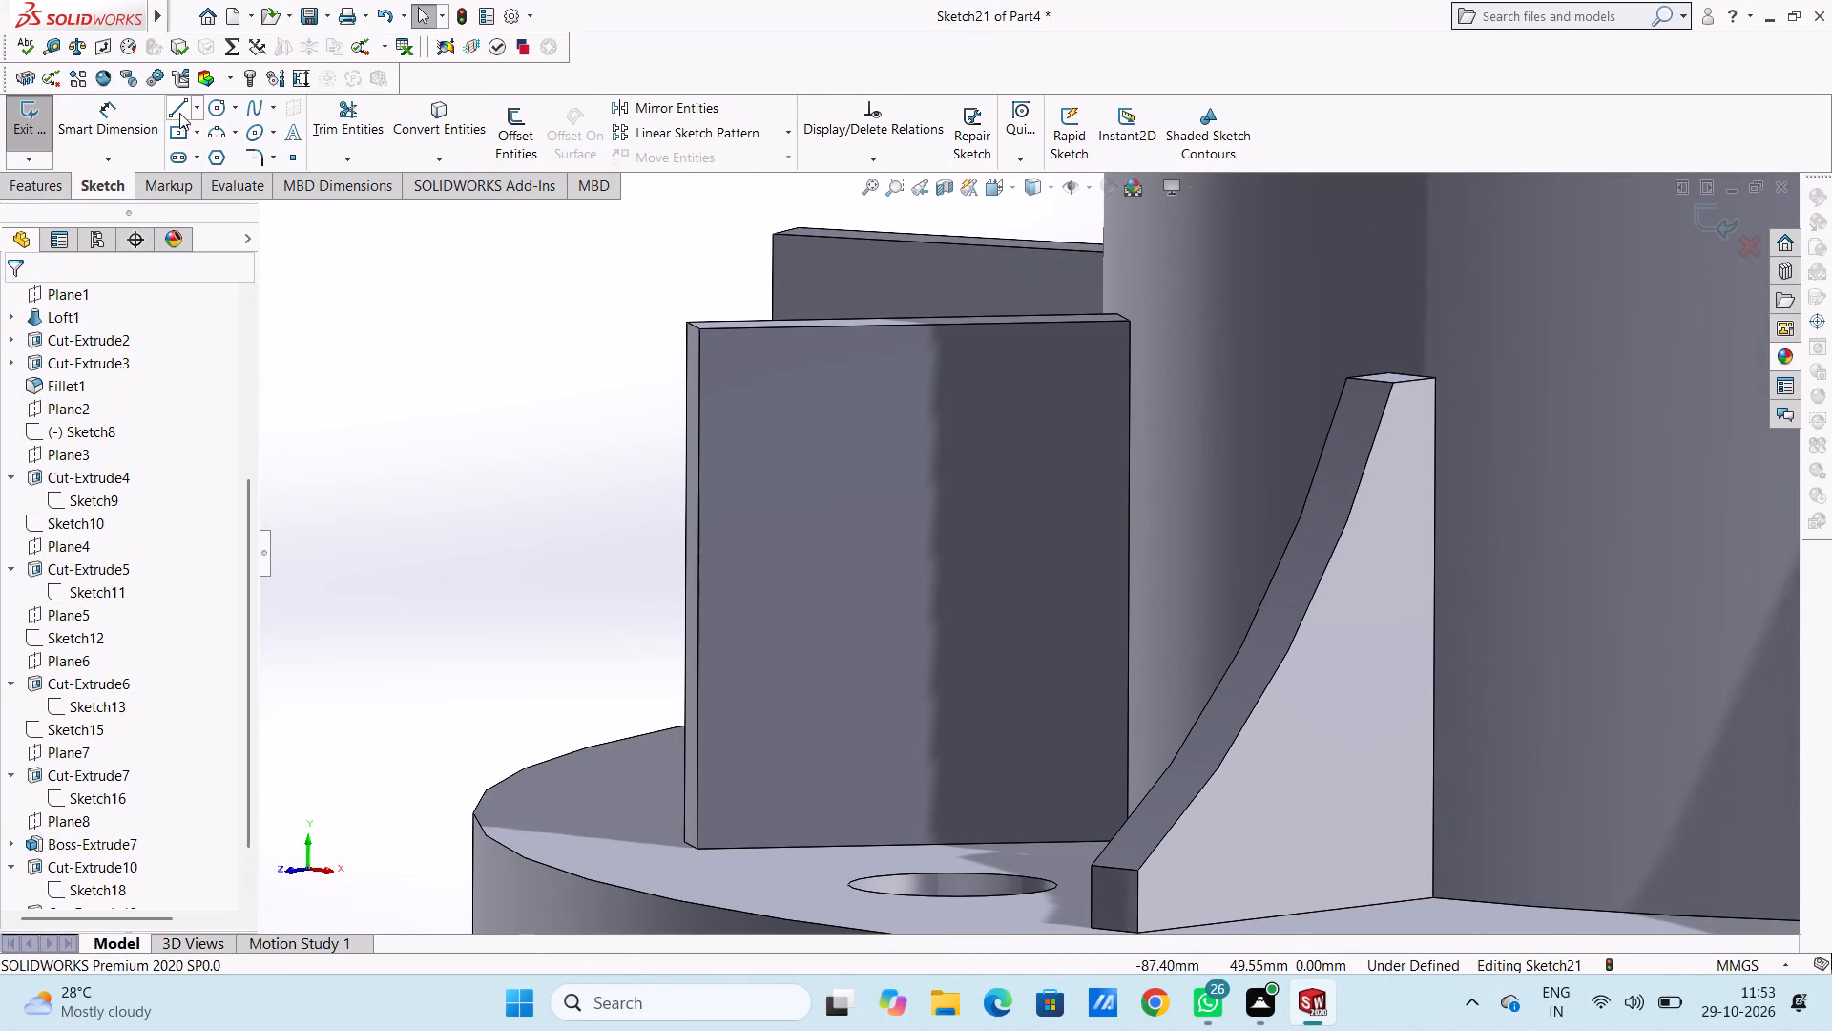
Sketch a line chain from the rib's inner top corner: 3 mm along the top edge, up, about 21 mm outward, down, and back to the outer edge.
click(177, 110)
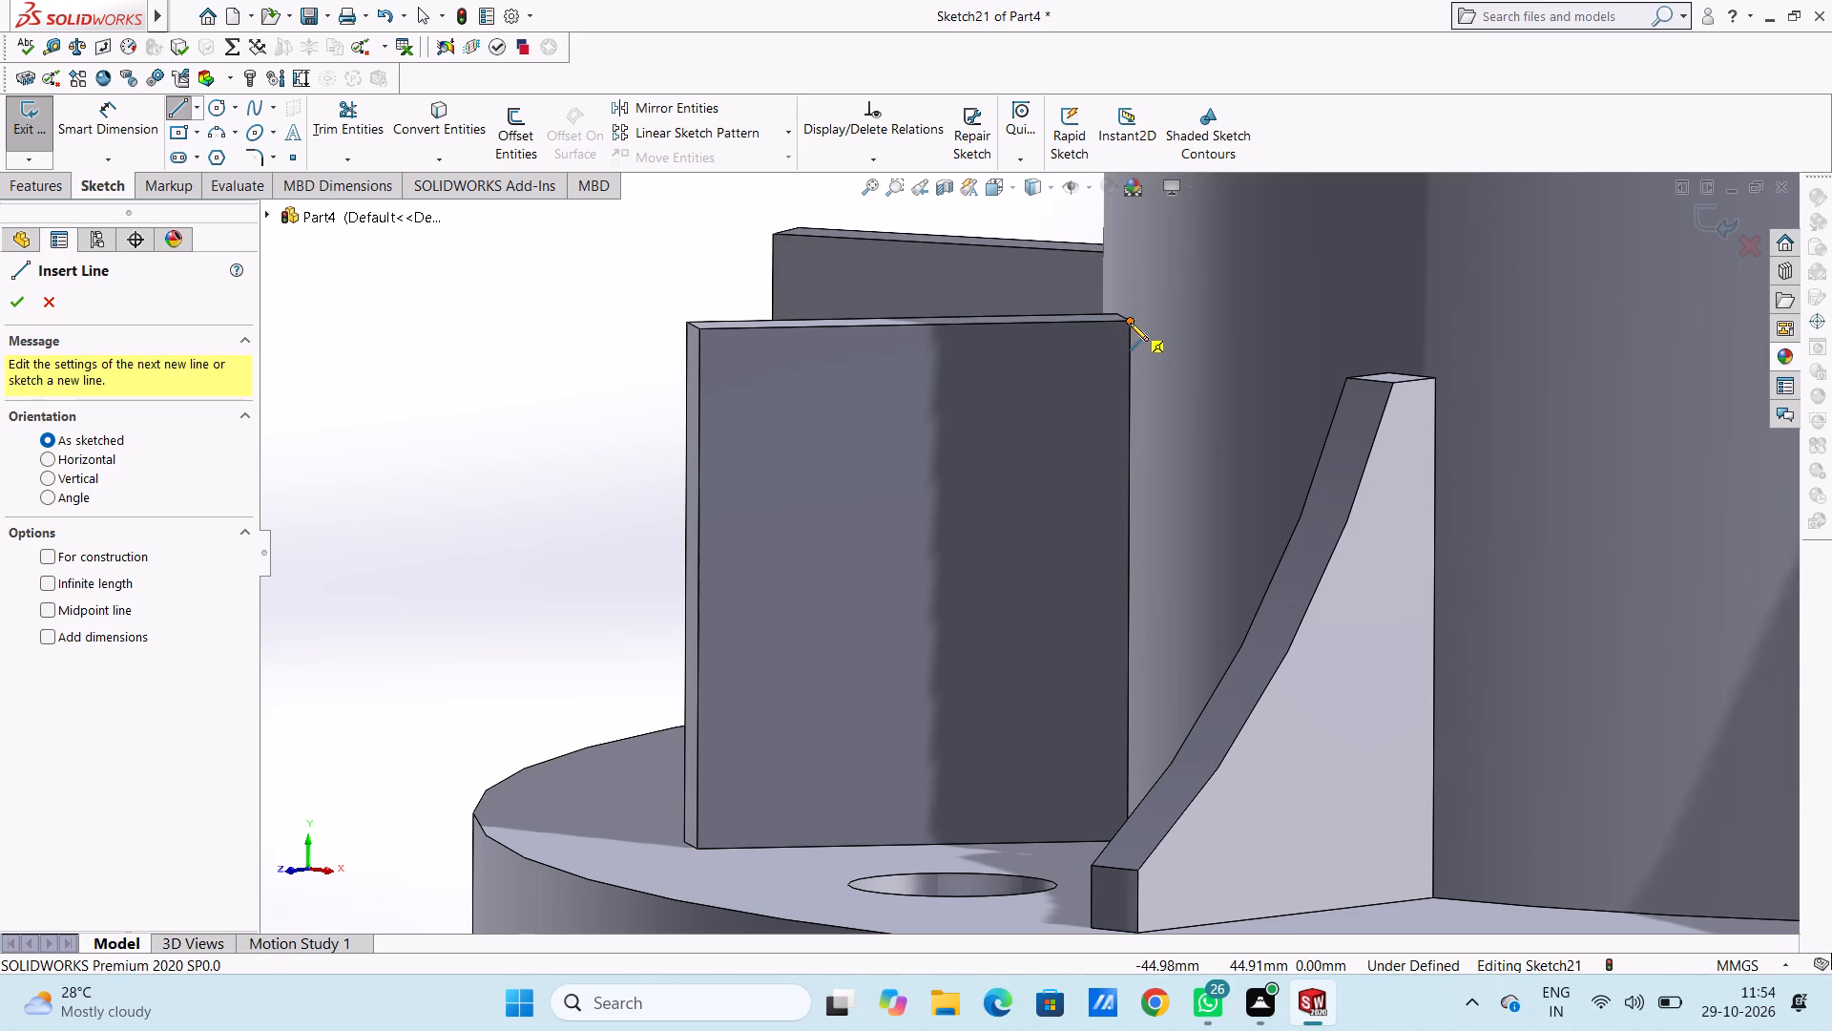
click(1130, 323)
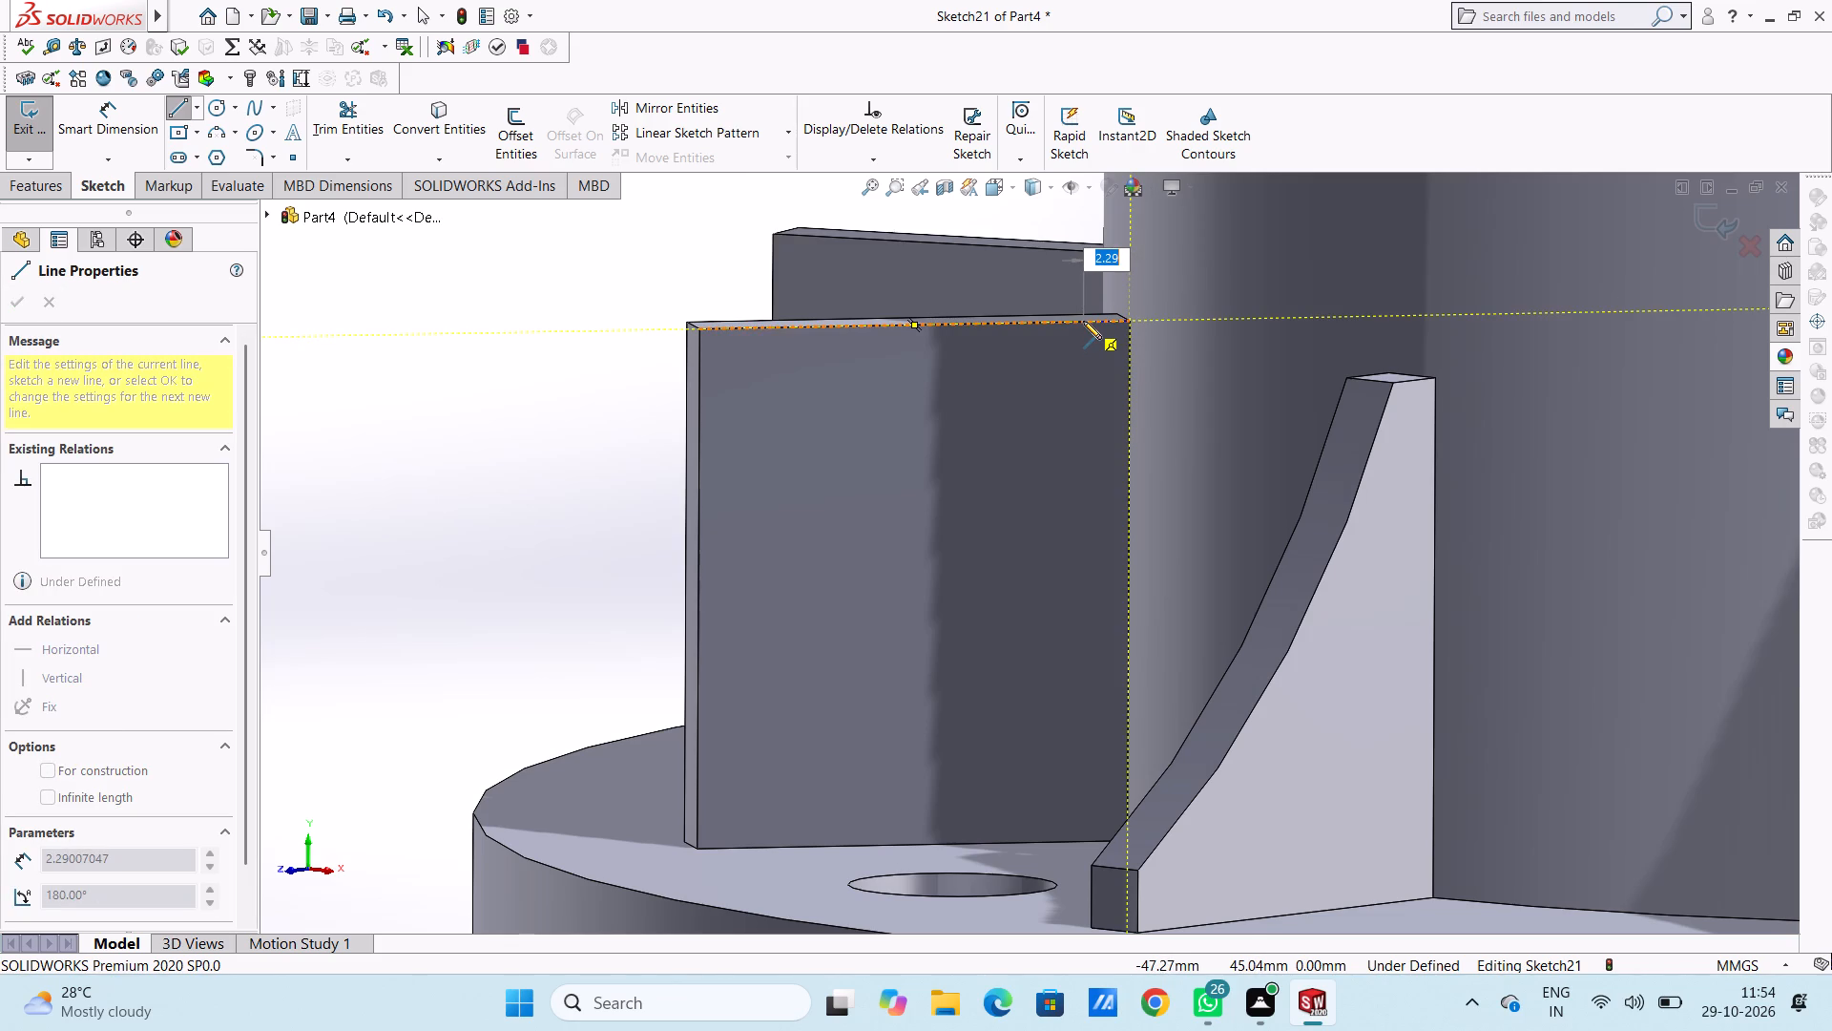
key(3)
key(Return)
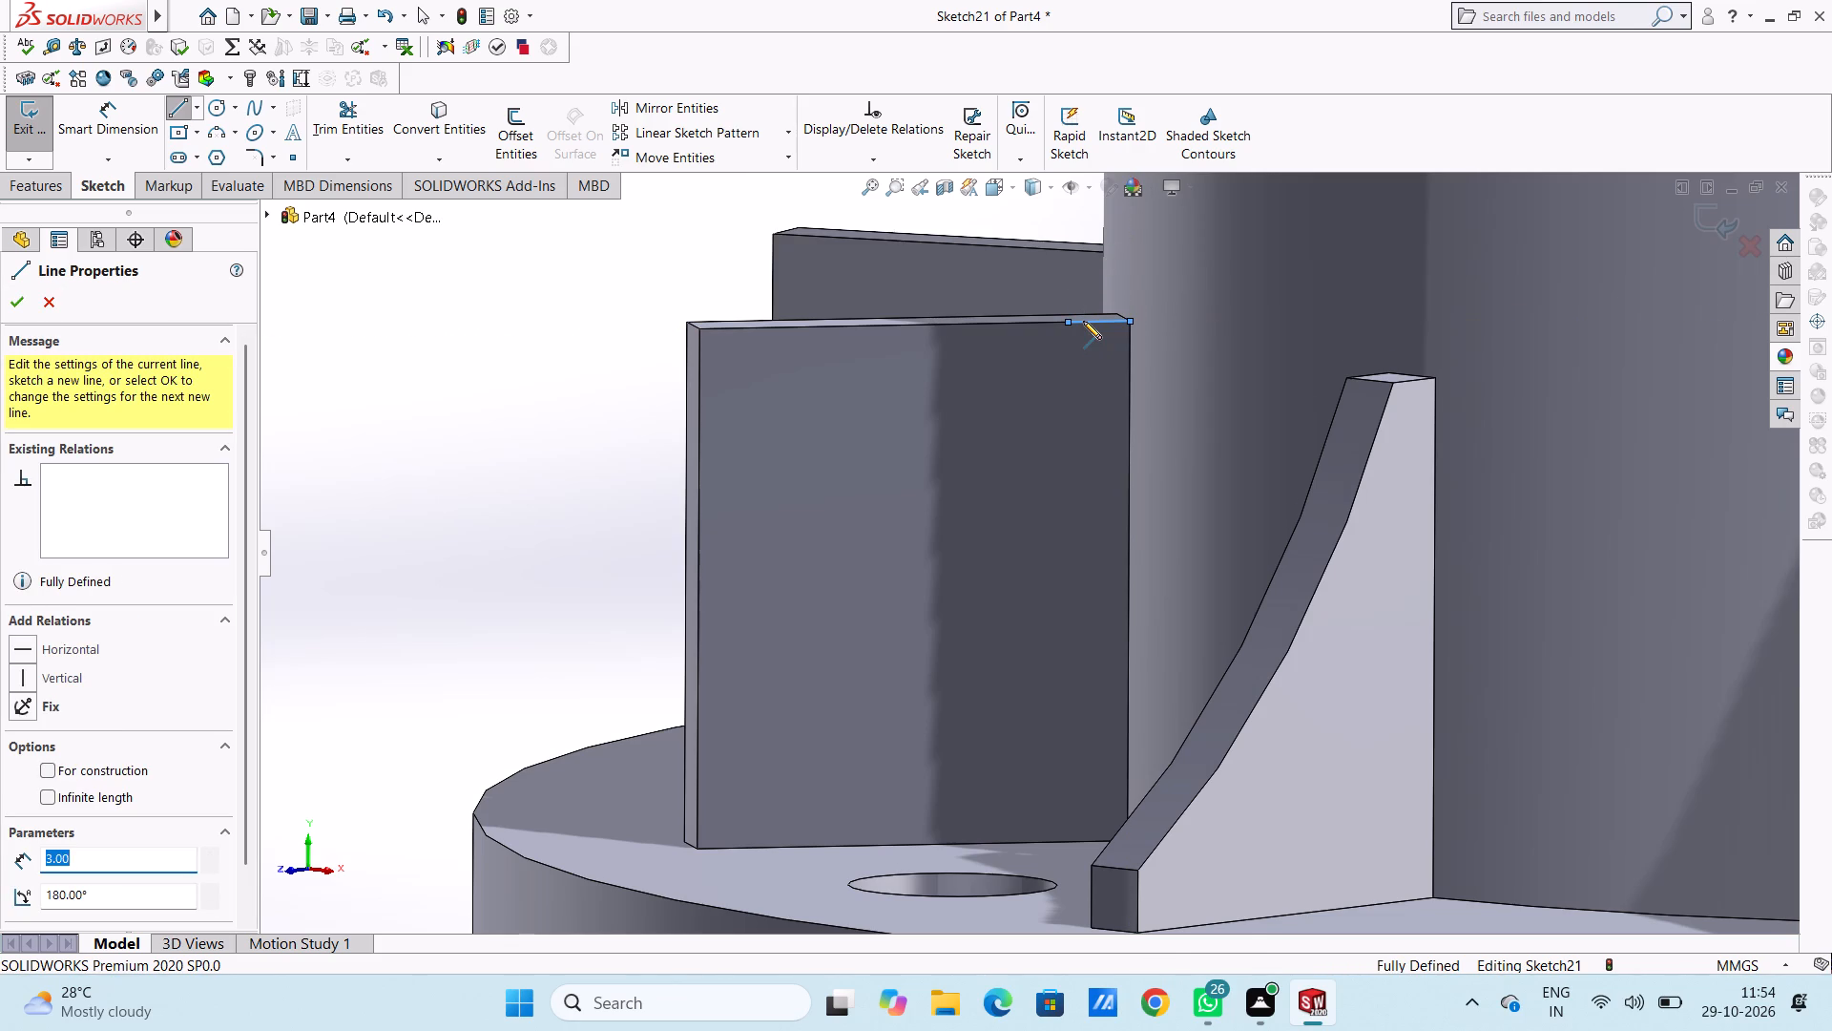
click(1071, 280)
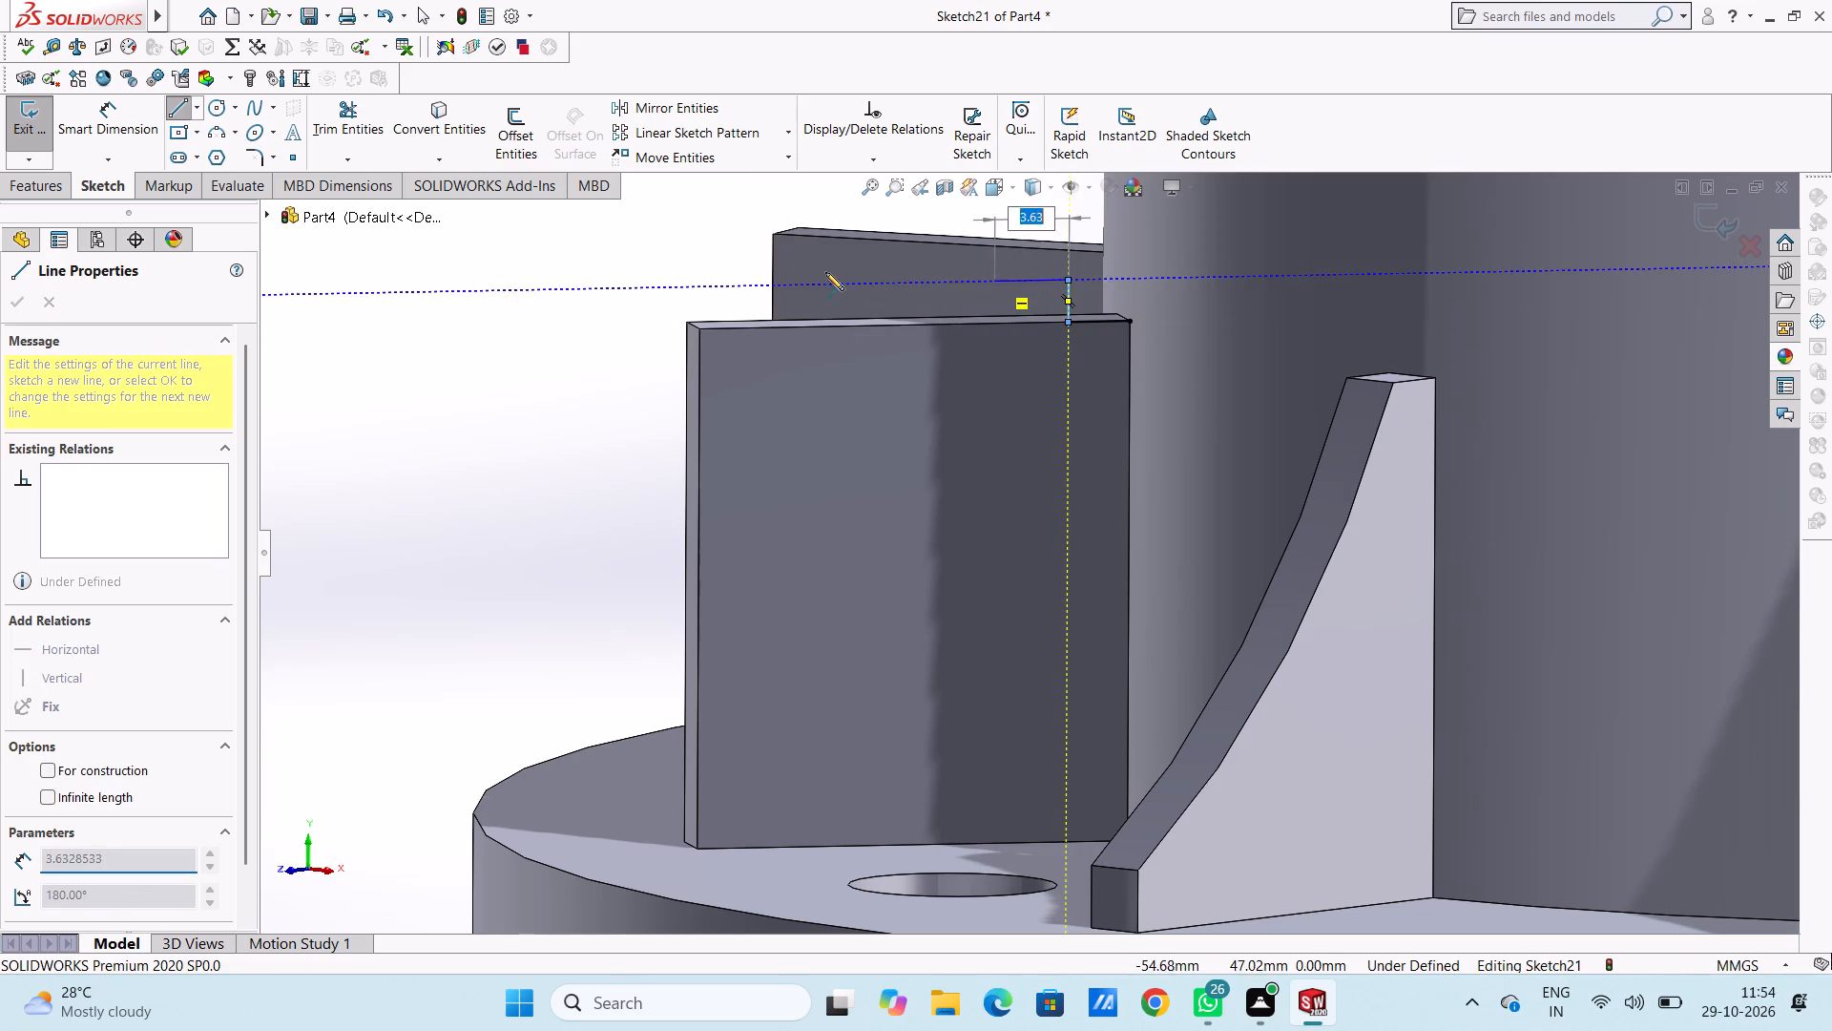
click(635, 286)
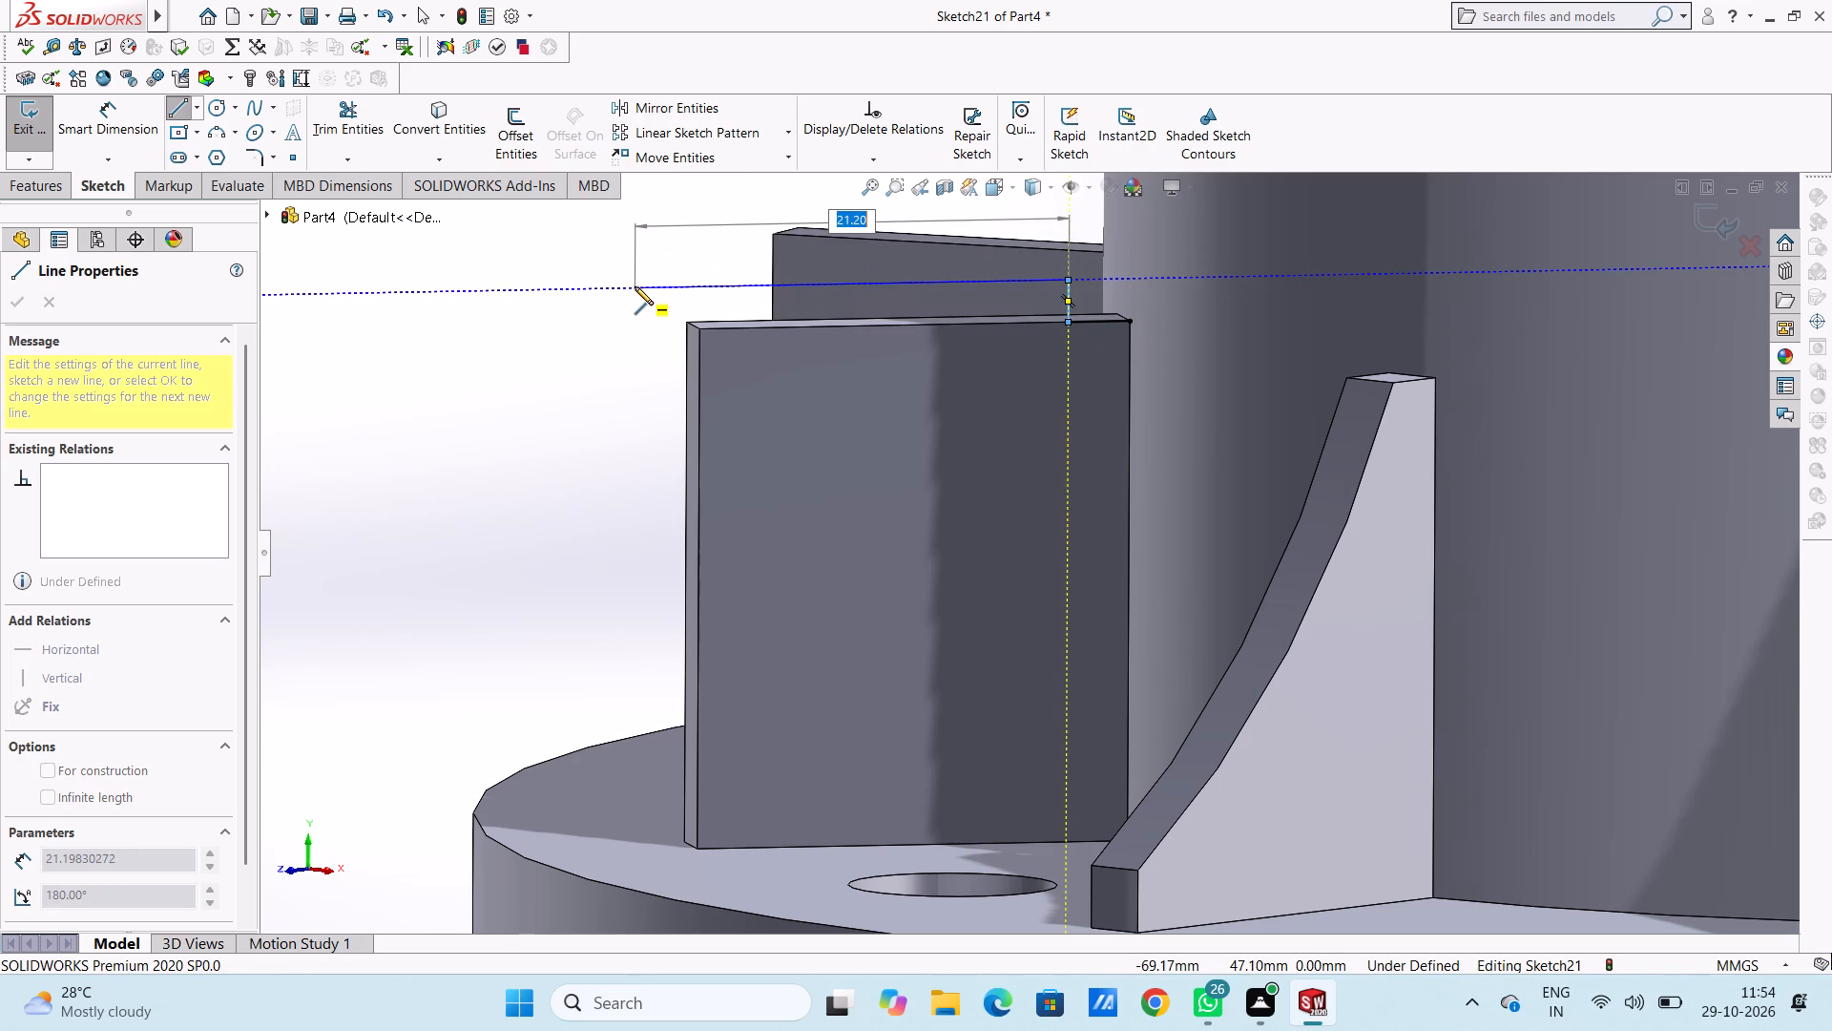
scroll(627, 492, up, 3)
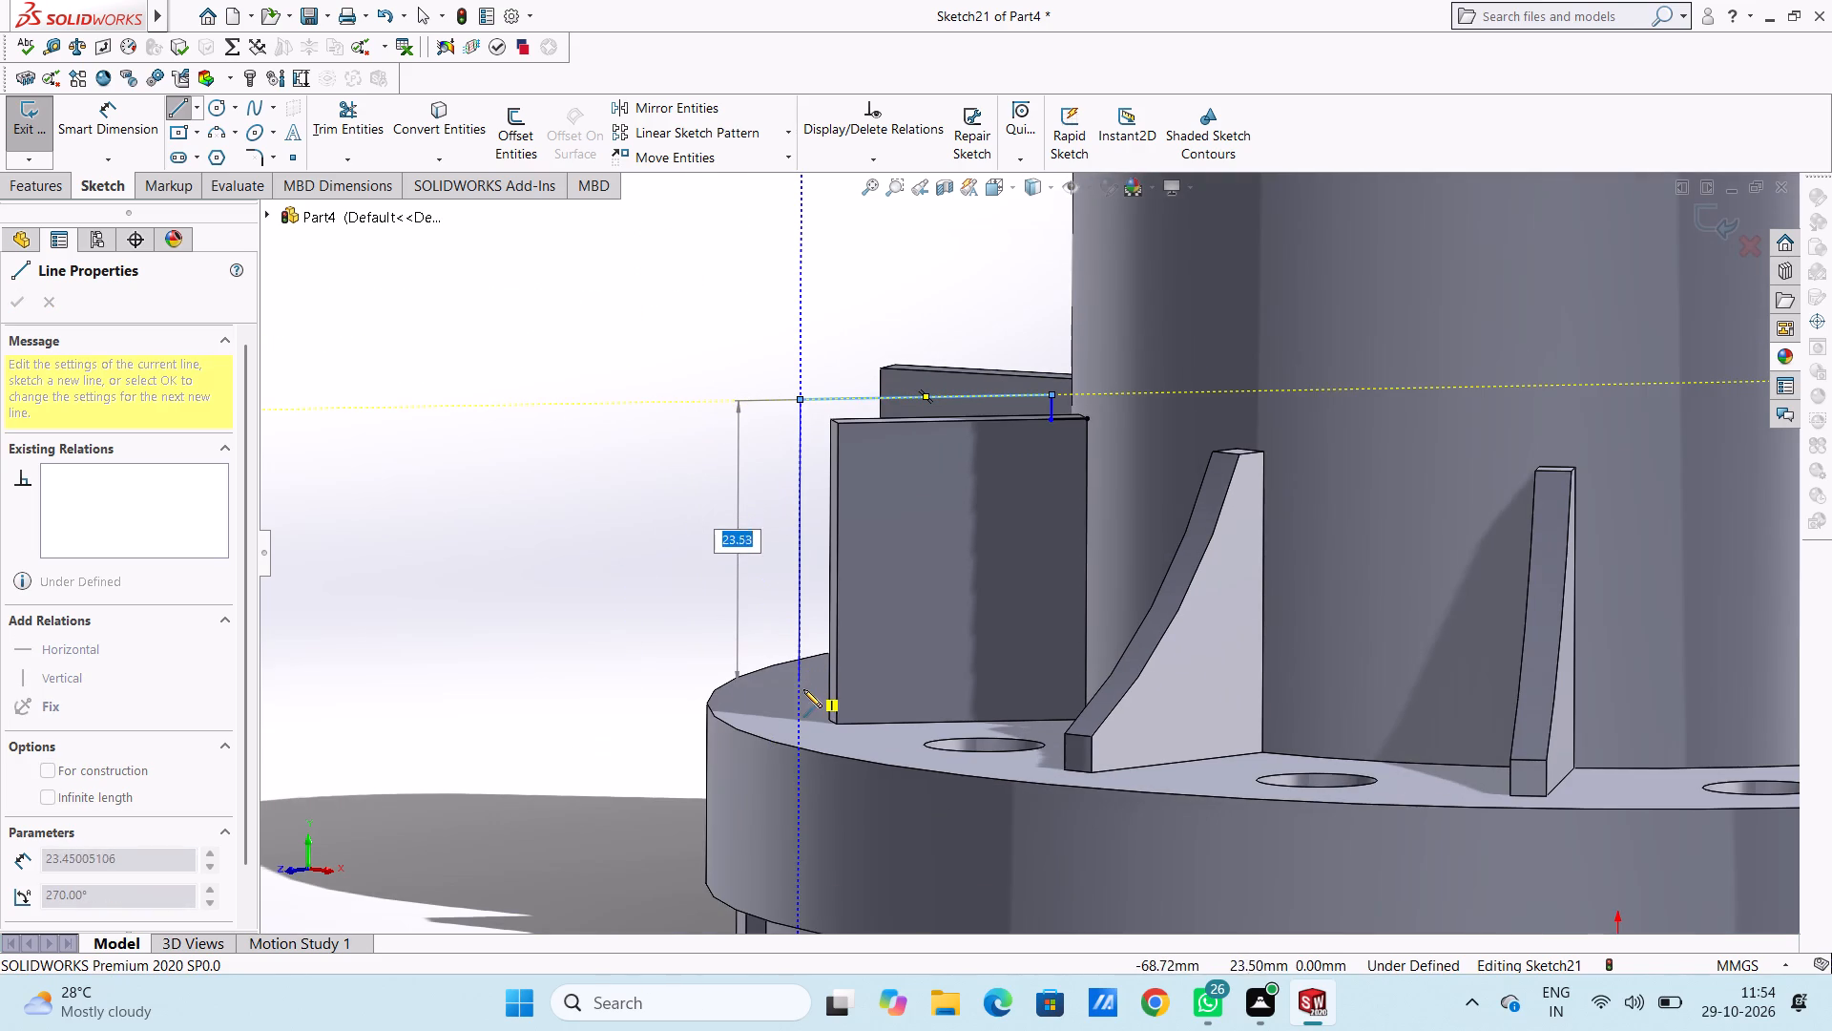
click(801, 697)
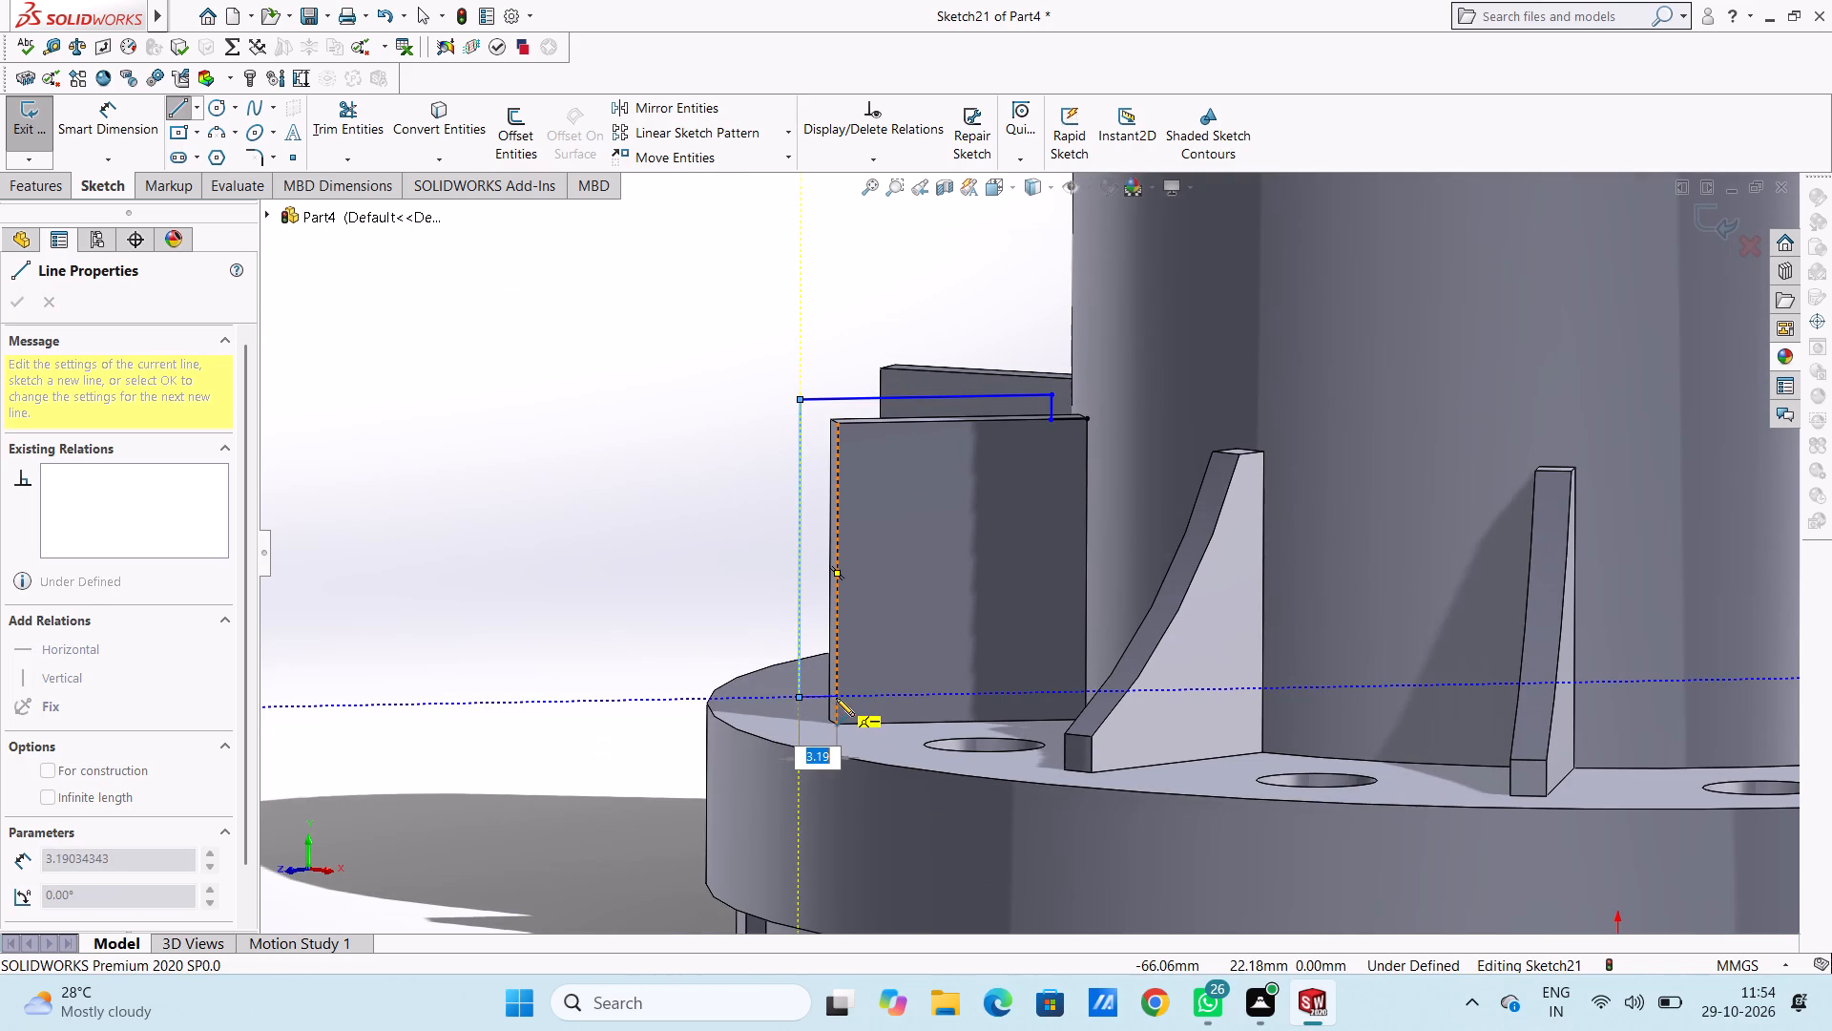
click(836, 698)
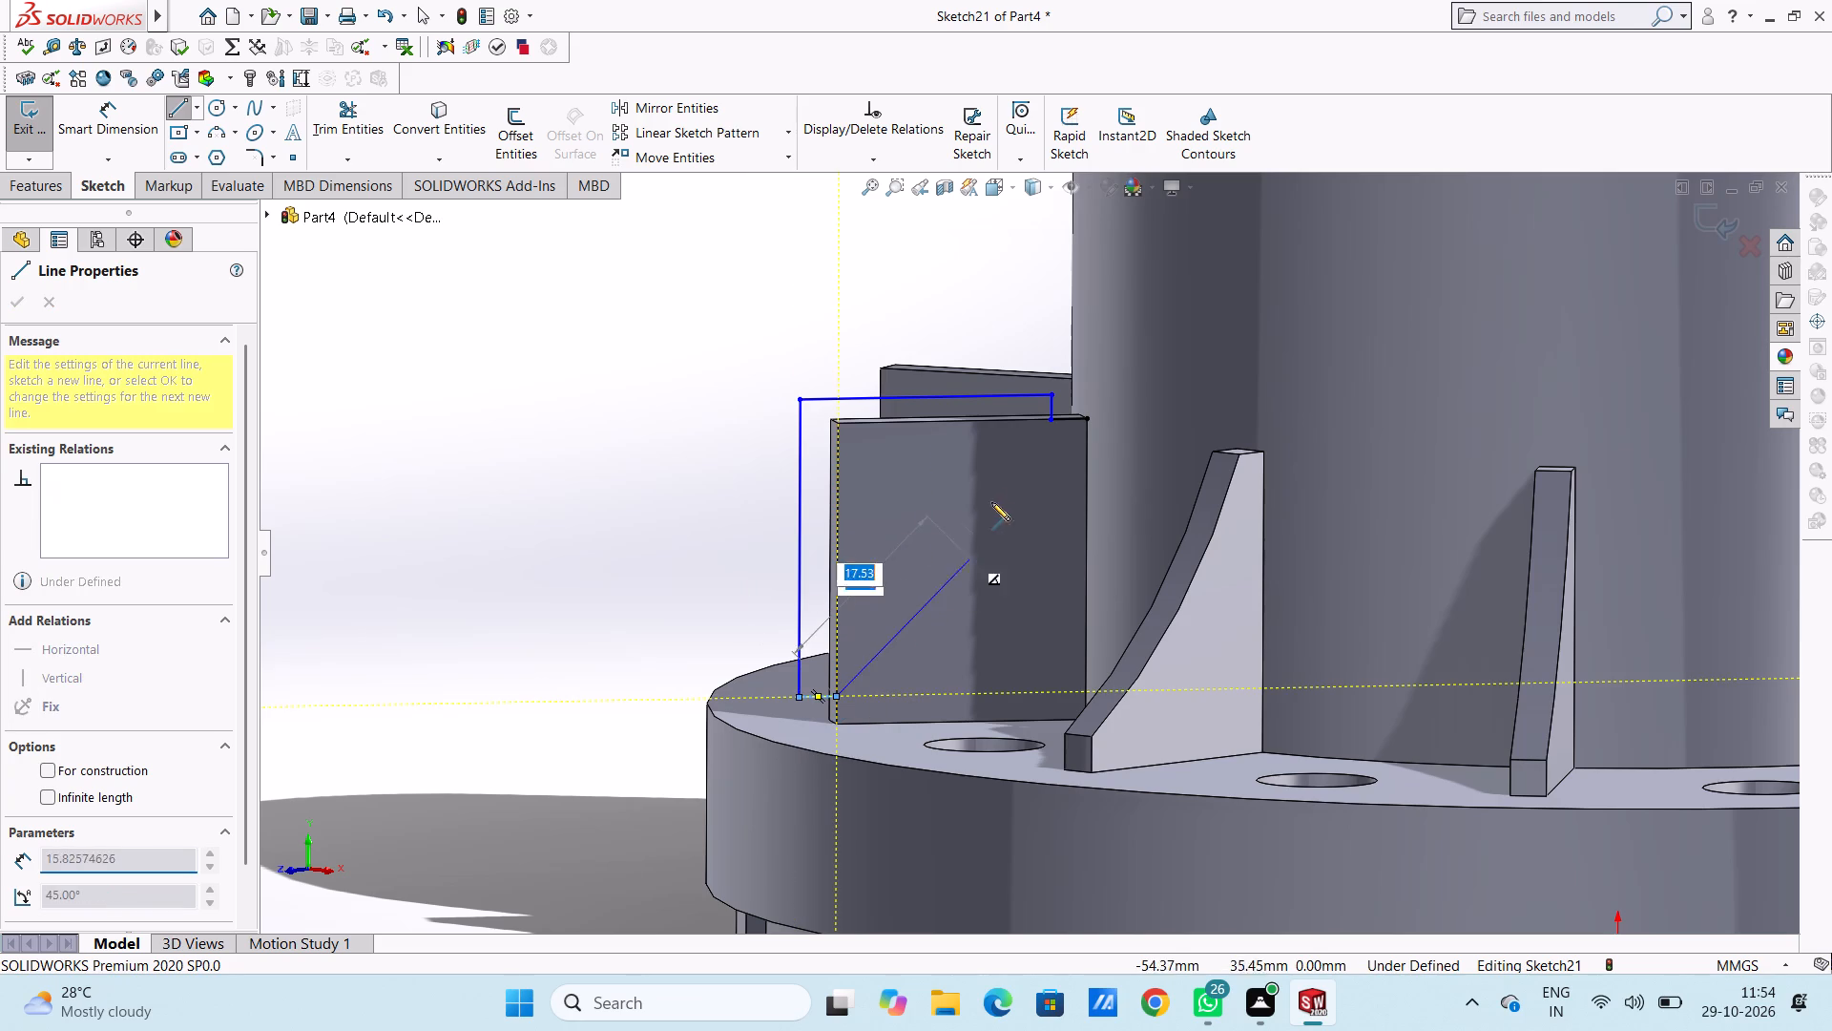
right_click(481, 355)
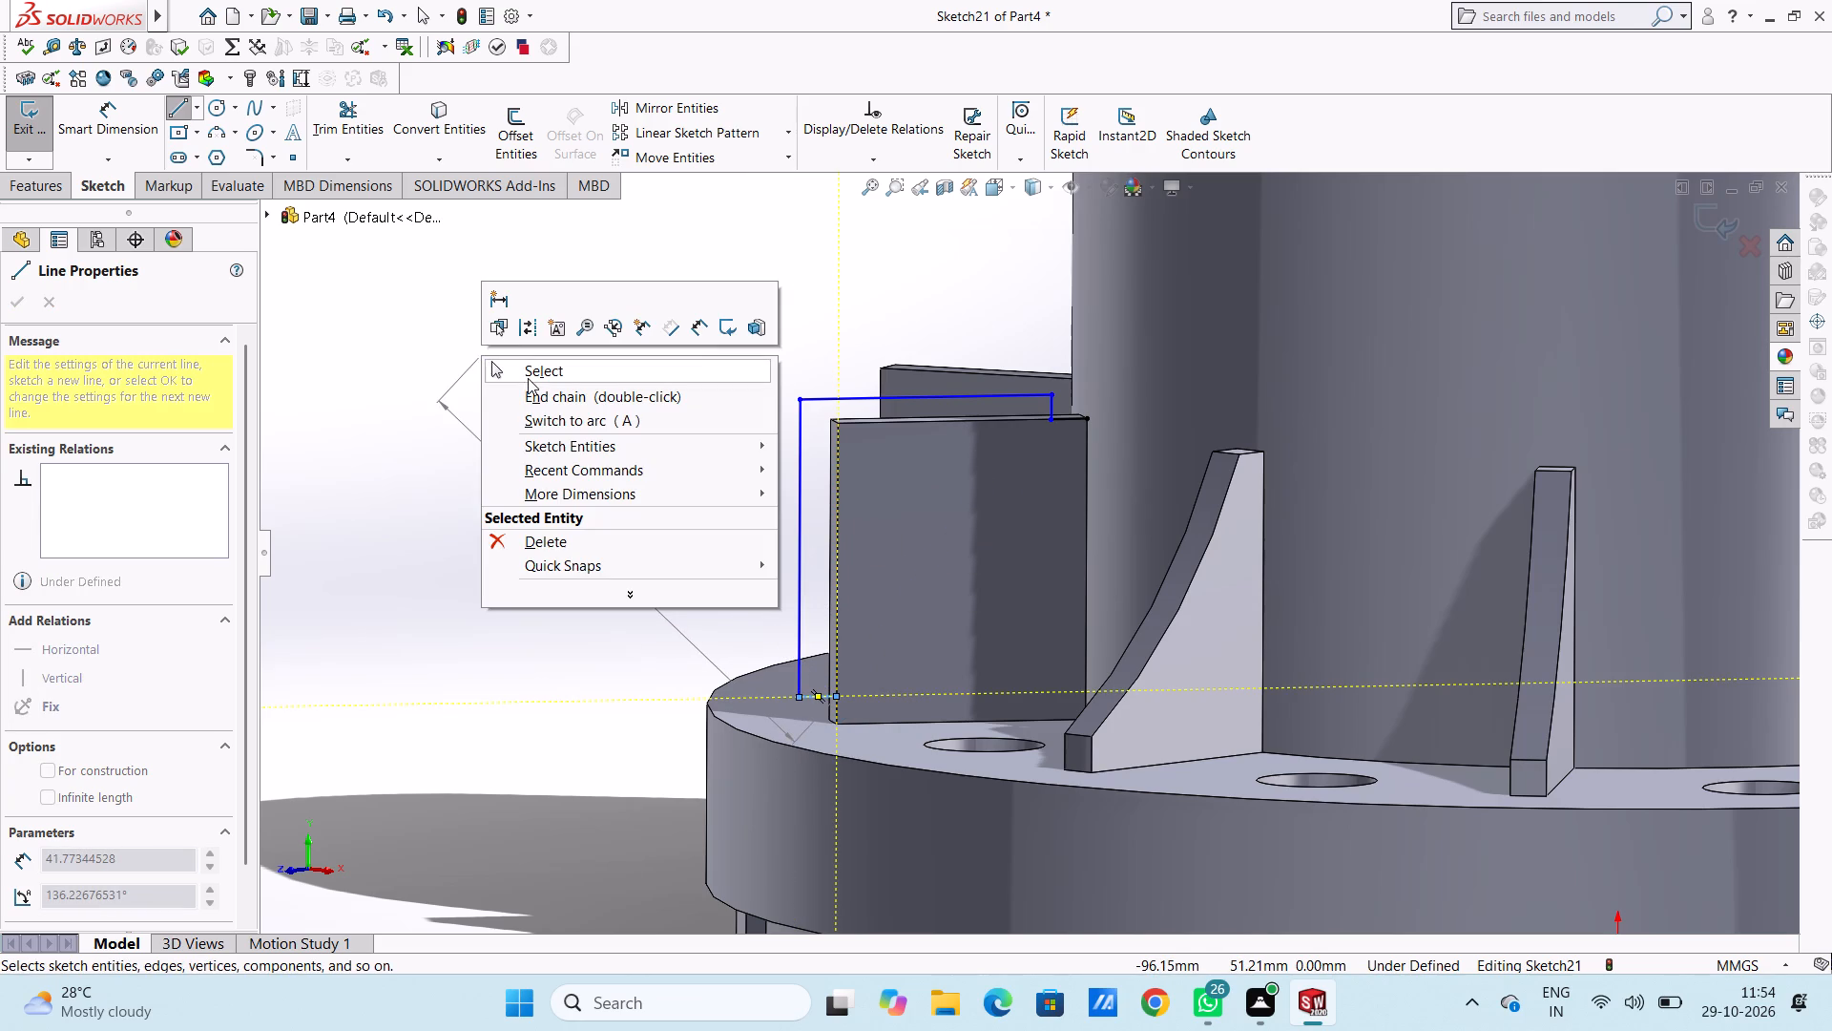
click(528, 377)
click(494, 354)
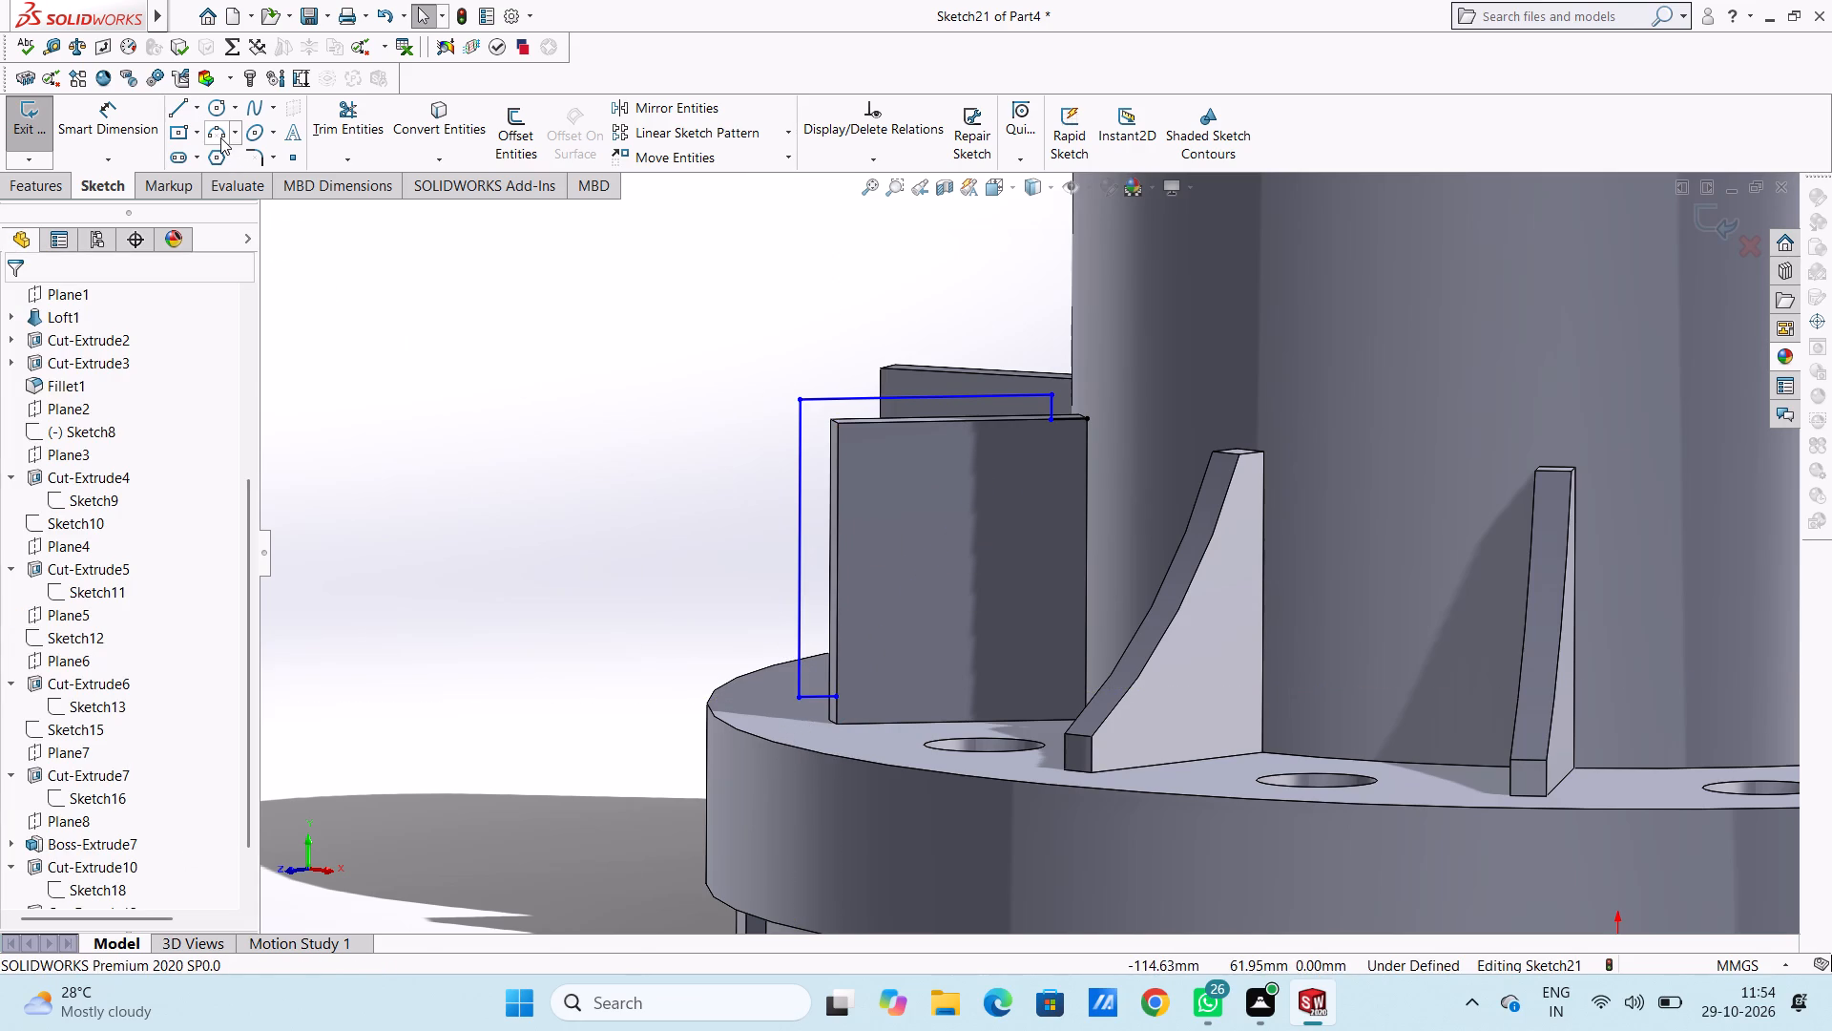
Draw a three-point arc of radius 50 mm from the line chain's lower end on the outer edge to its start near the rib's top.
click(220, 137)
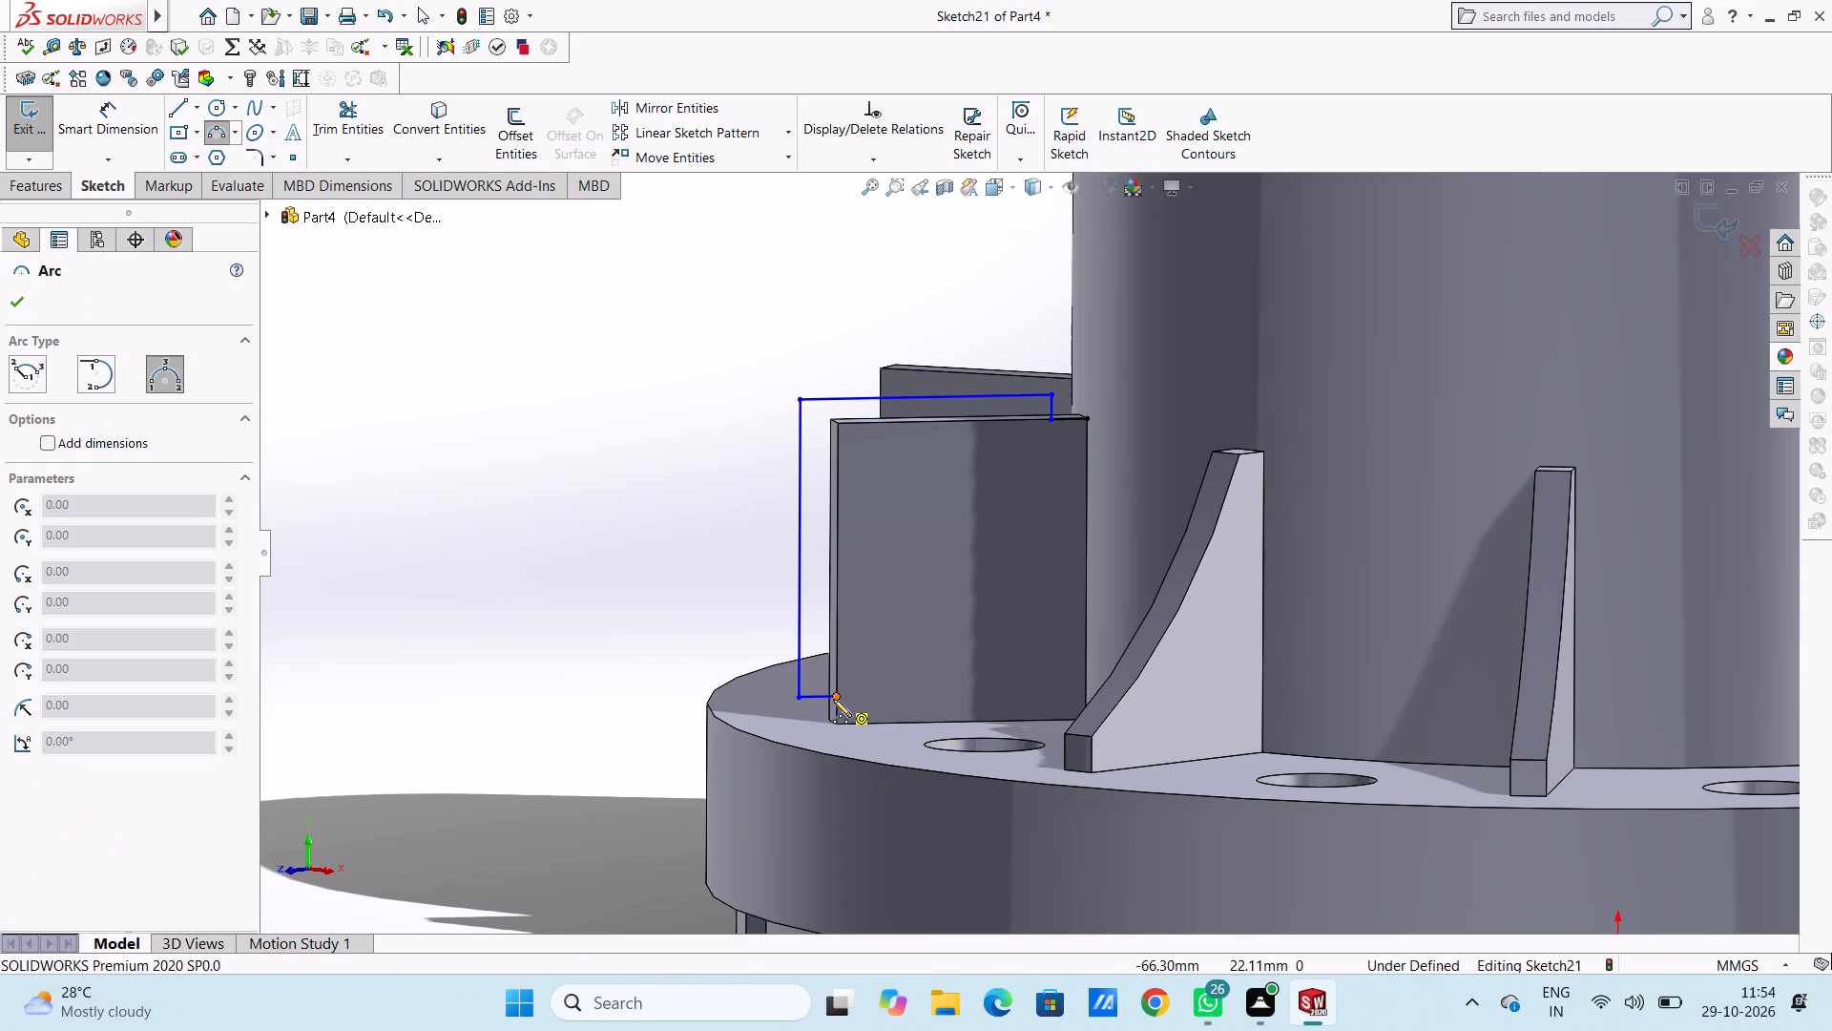
click(833, 699)
click(1054, 424)
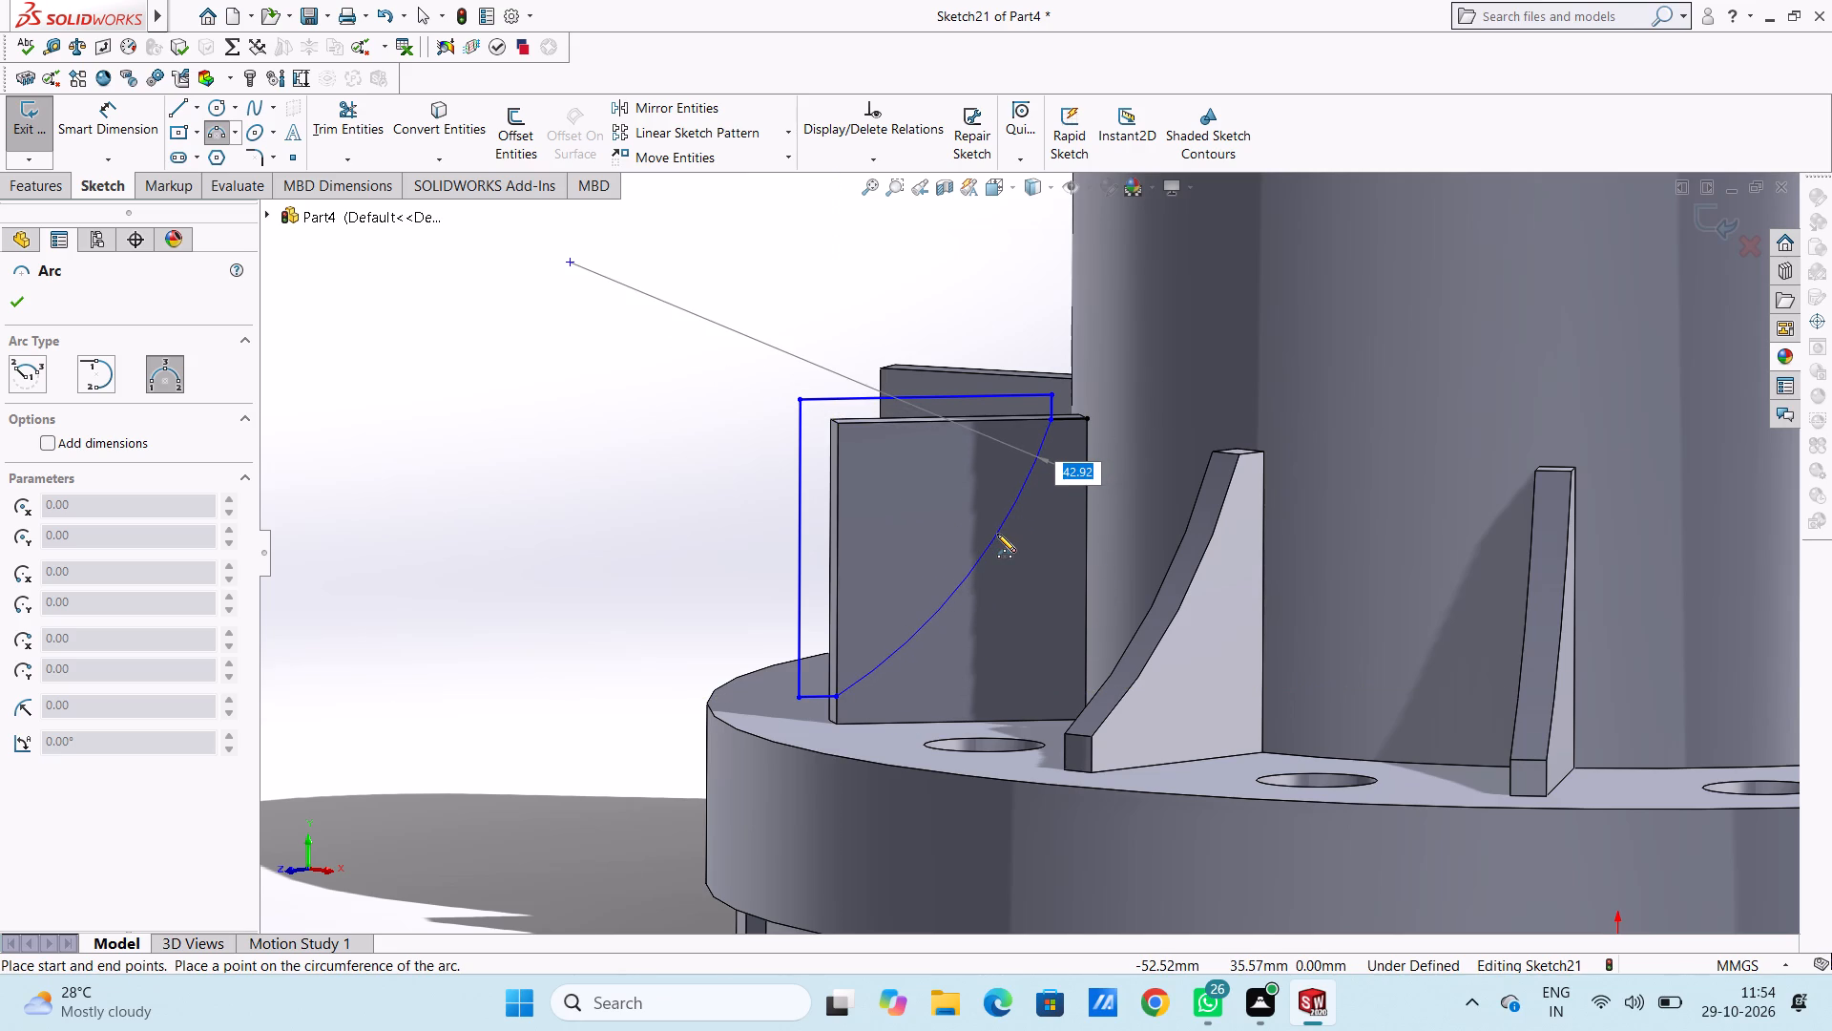
text(50)
key(Return)
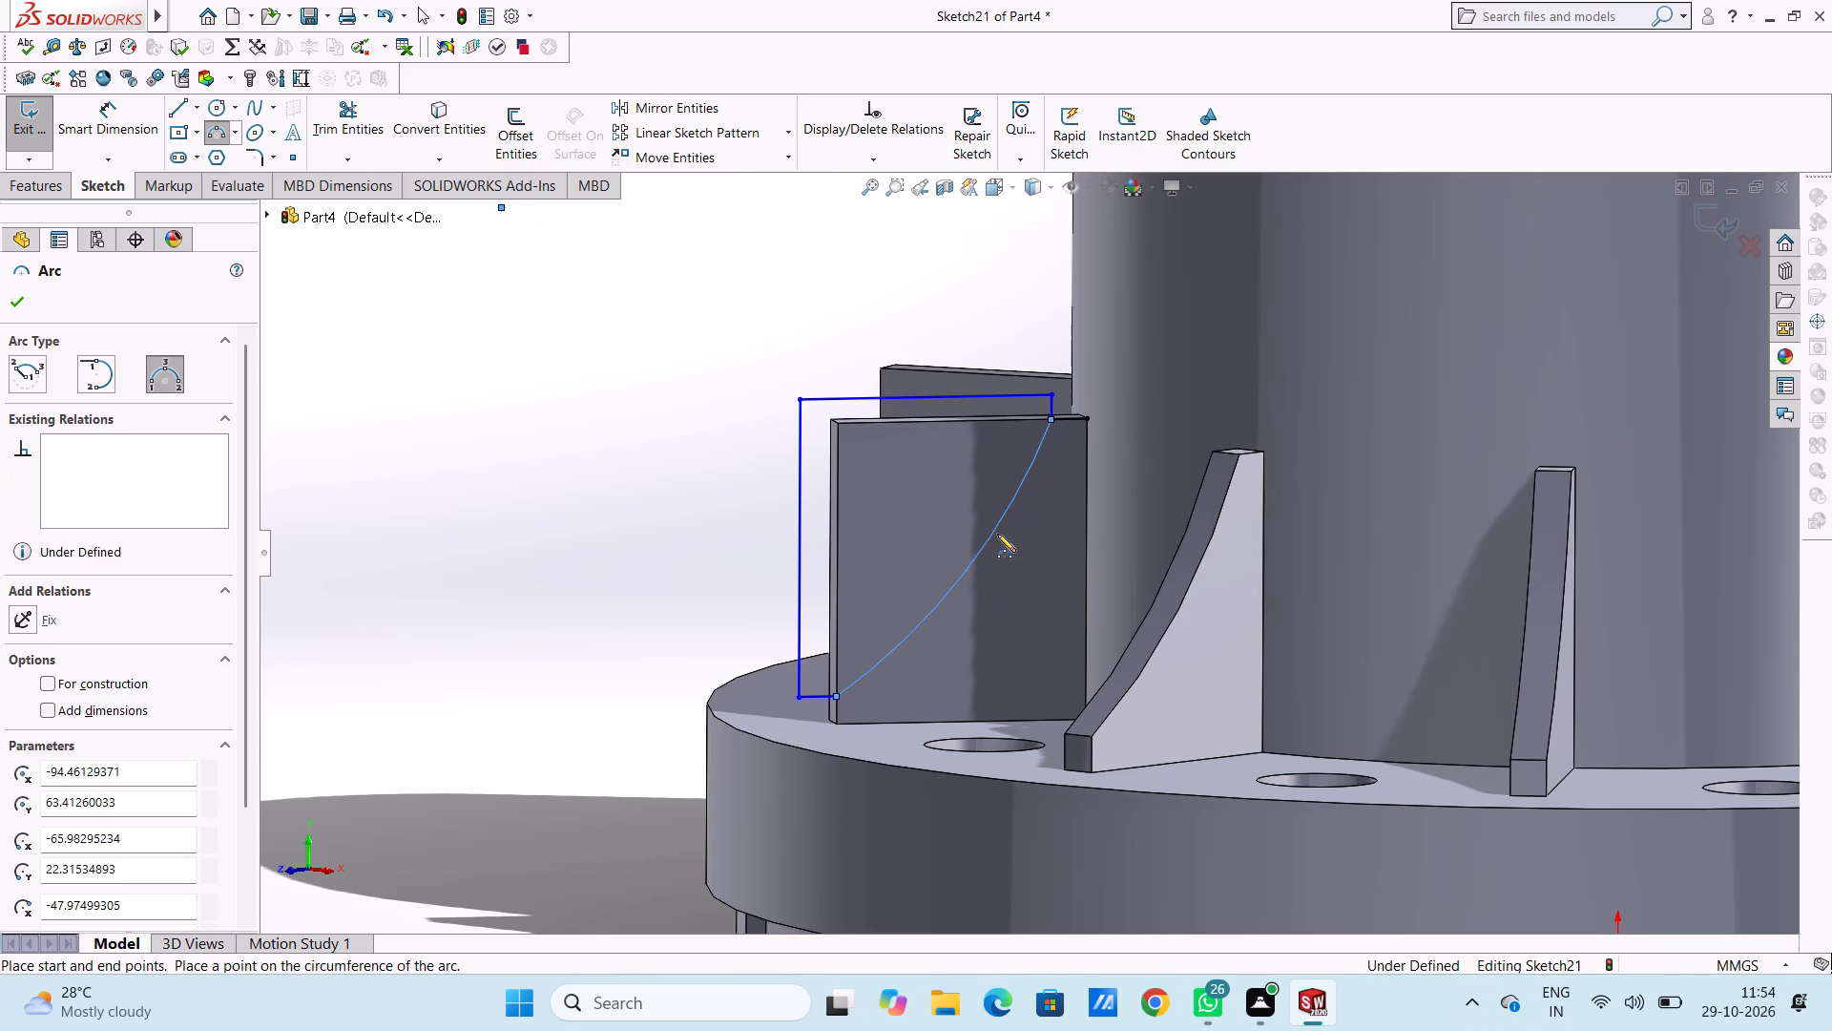
click(21, 293)
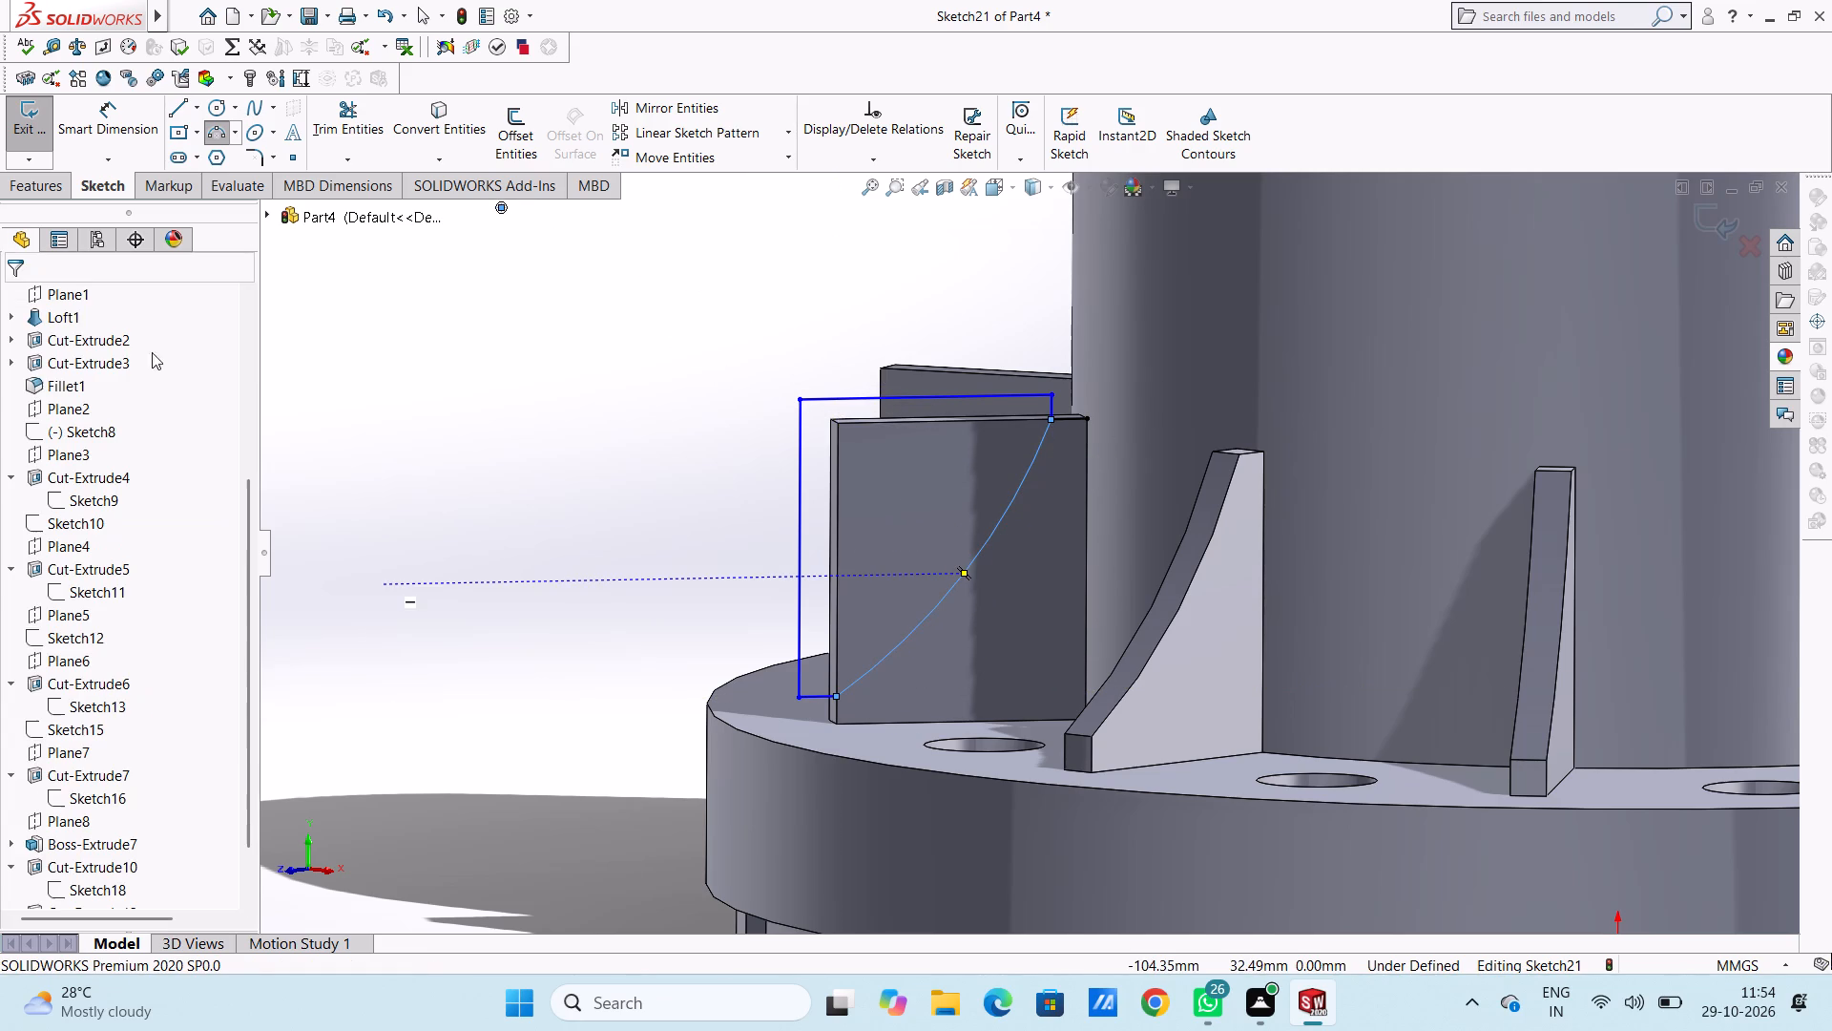
click(358, 372)
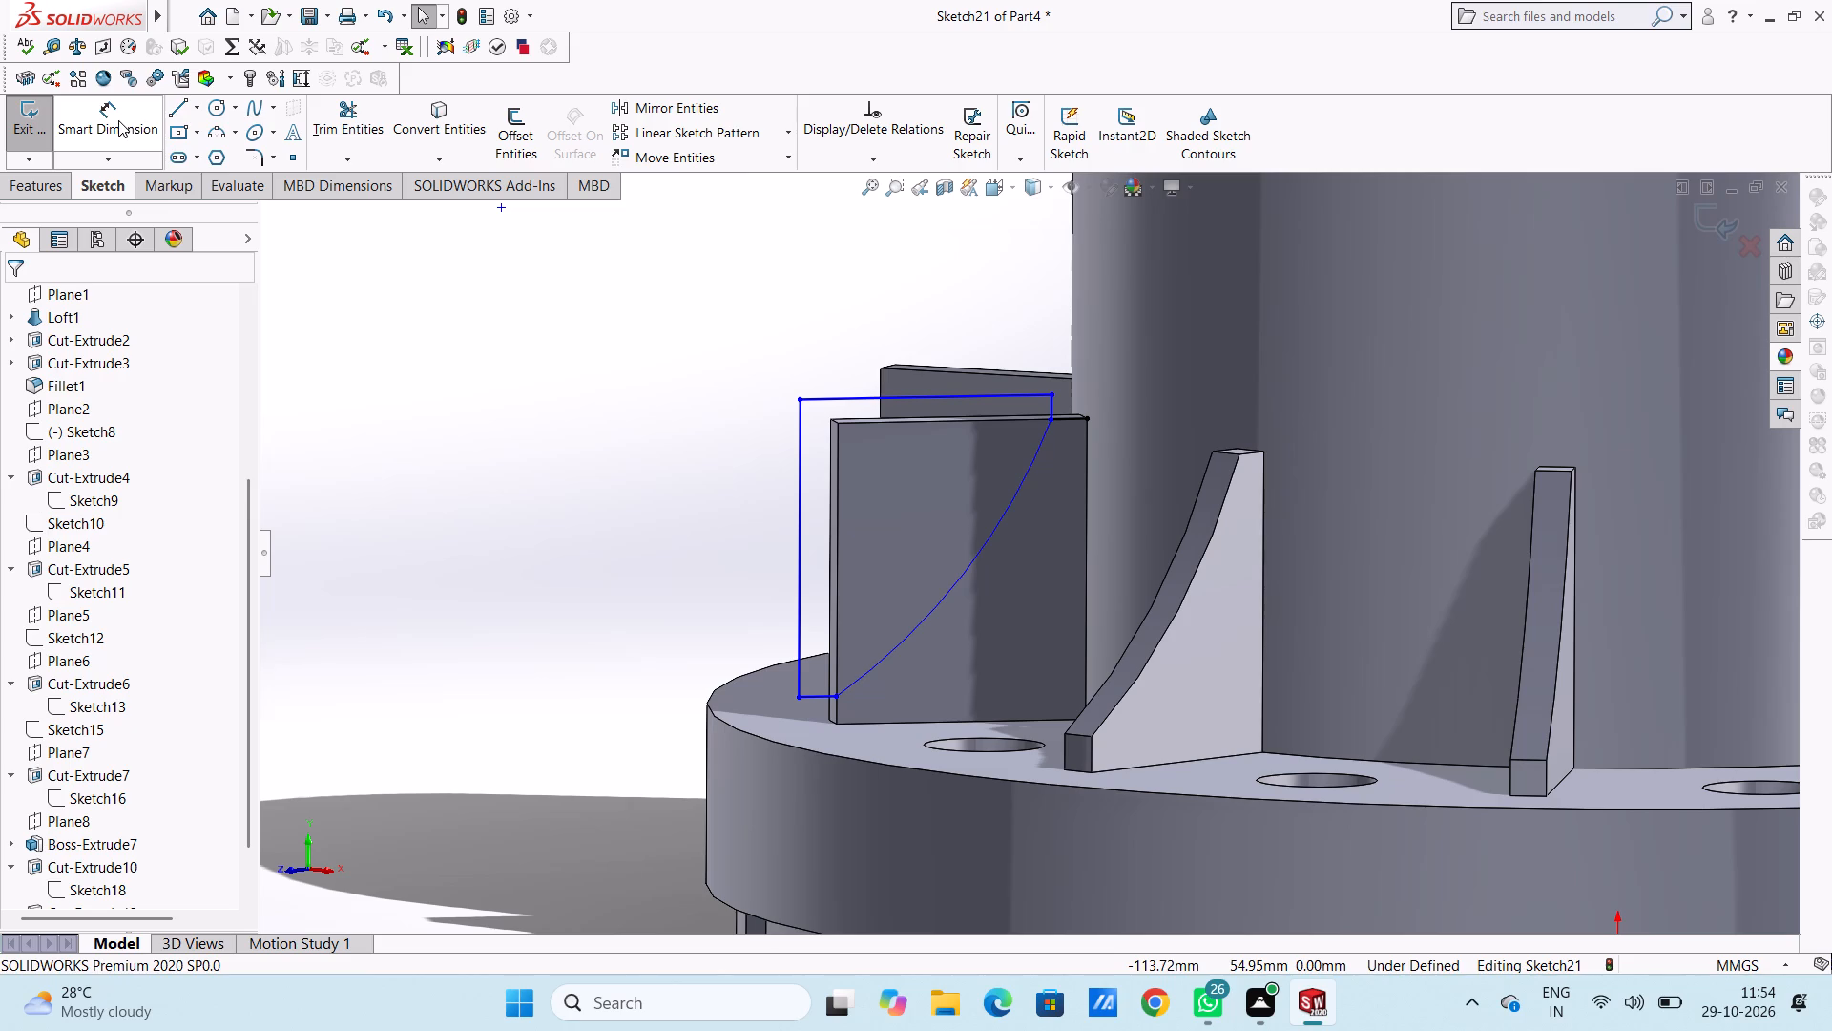
Dimension the height from the rib's bottom outer corner to the arc's lower end as 3 mm.
click(118, 120)
scroll(834, 794, down, 3)
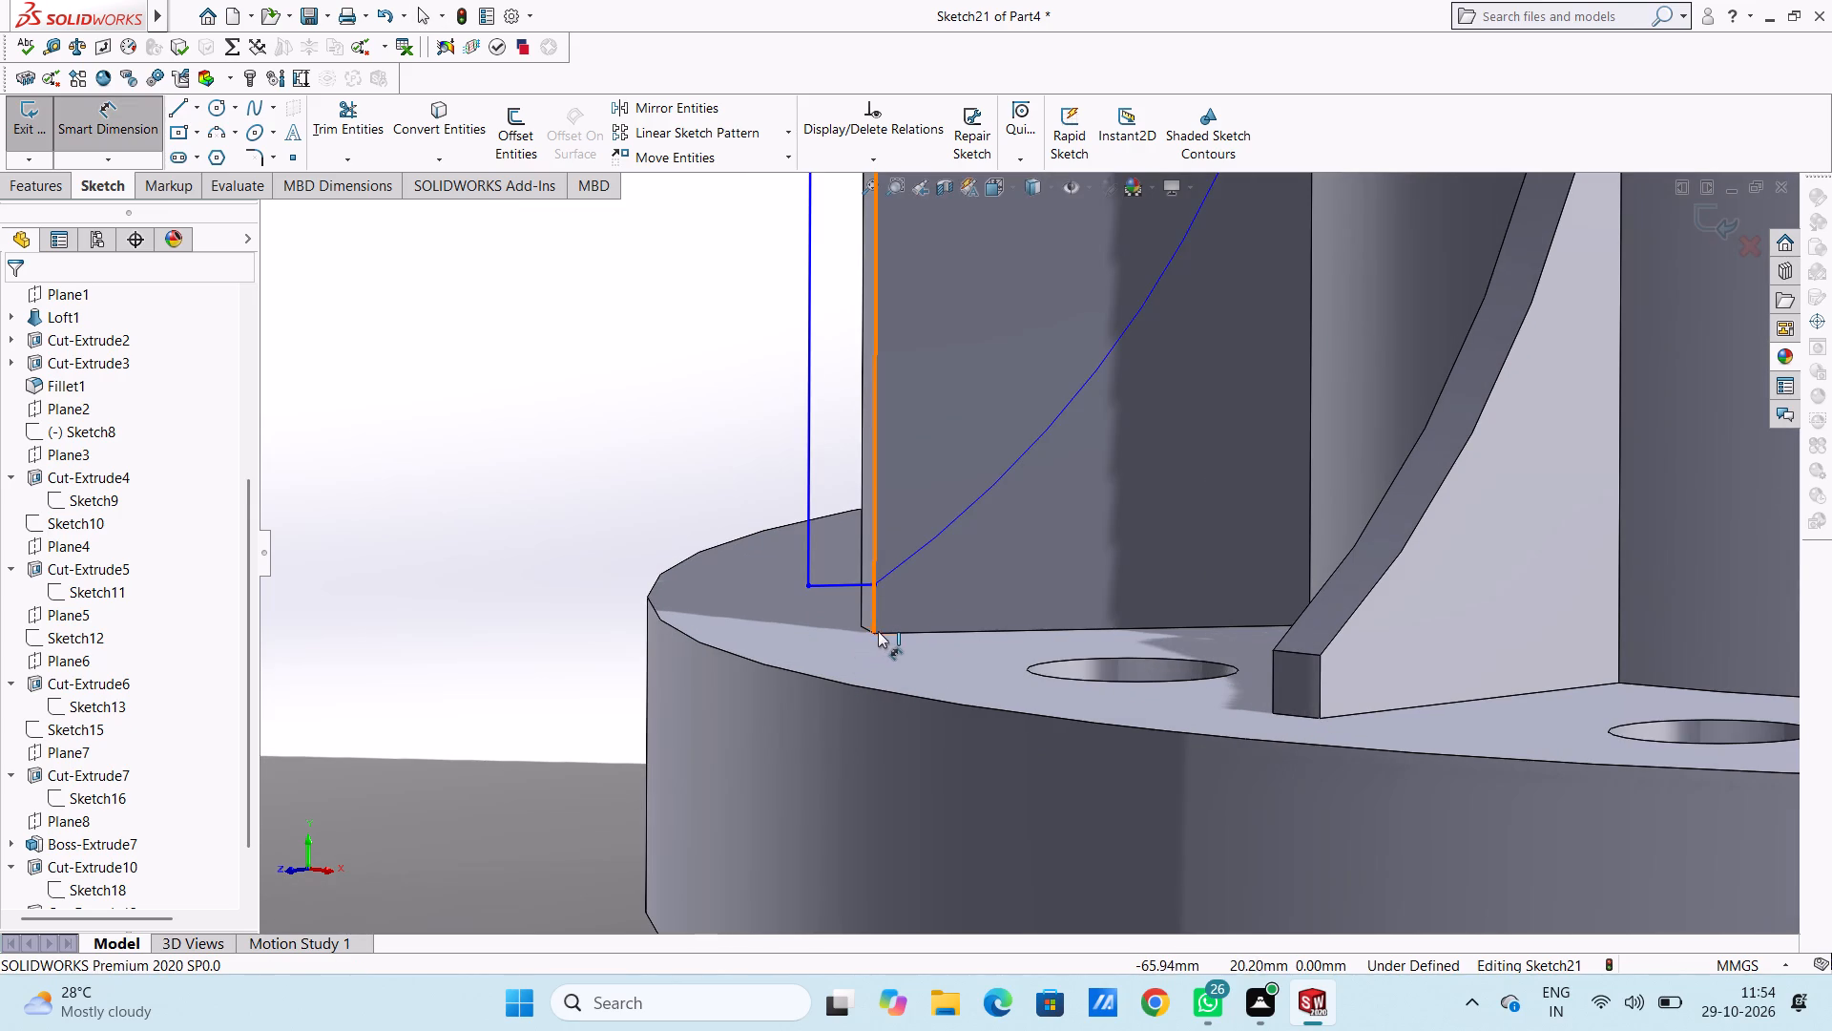
click(873, 631)
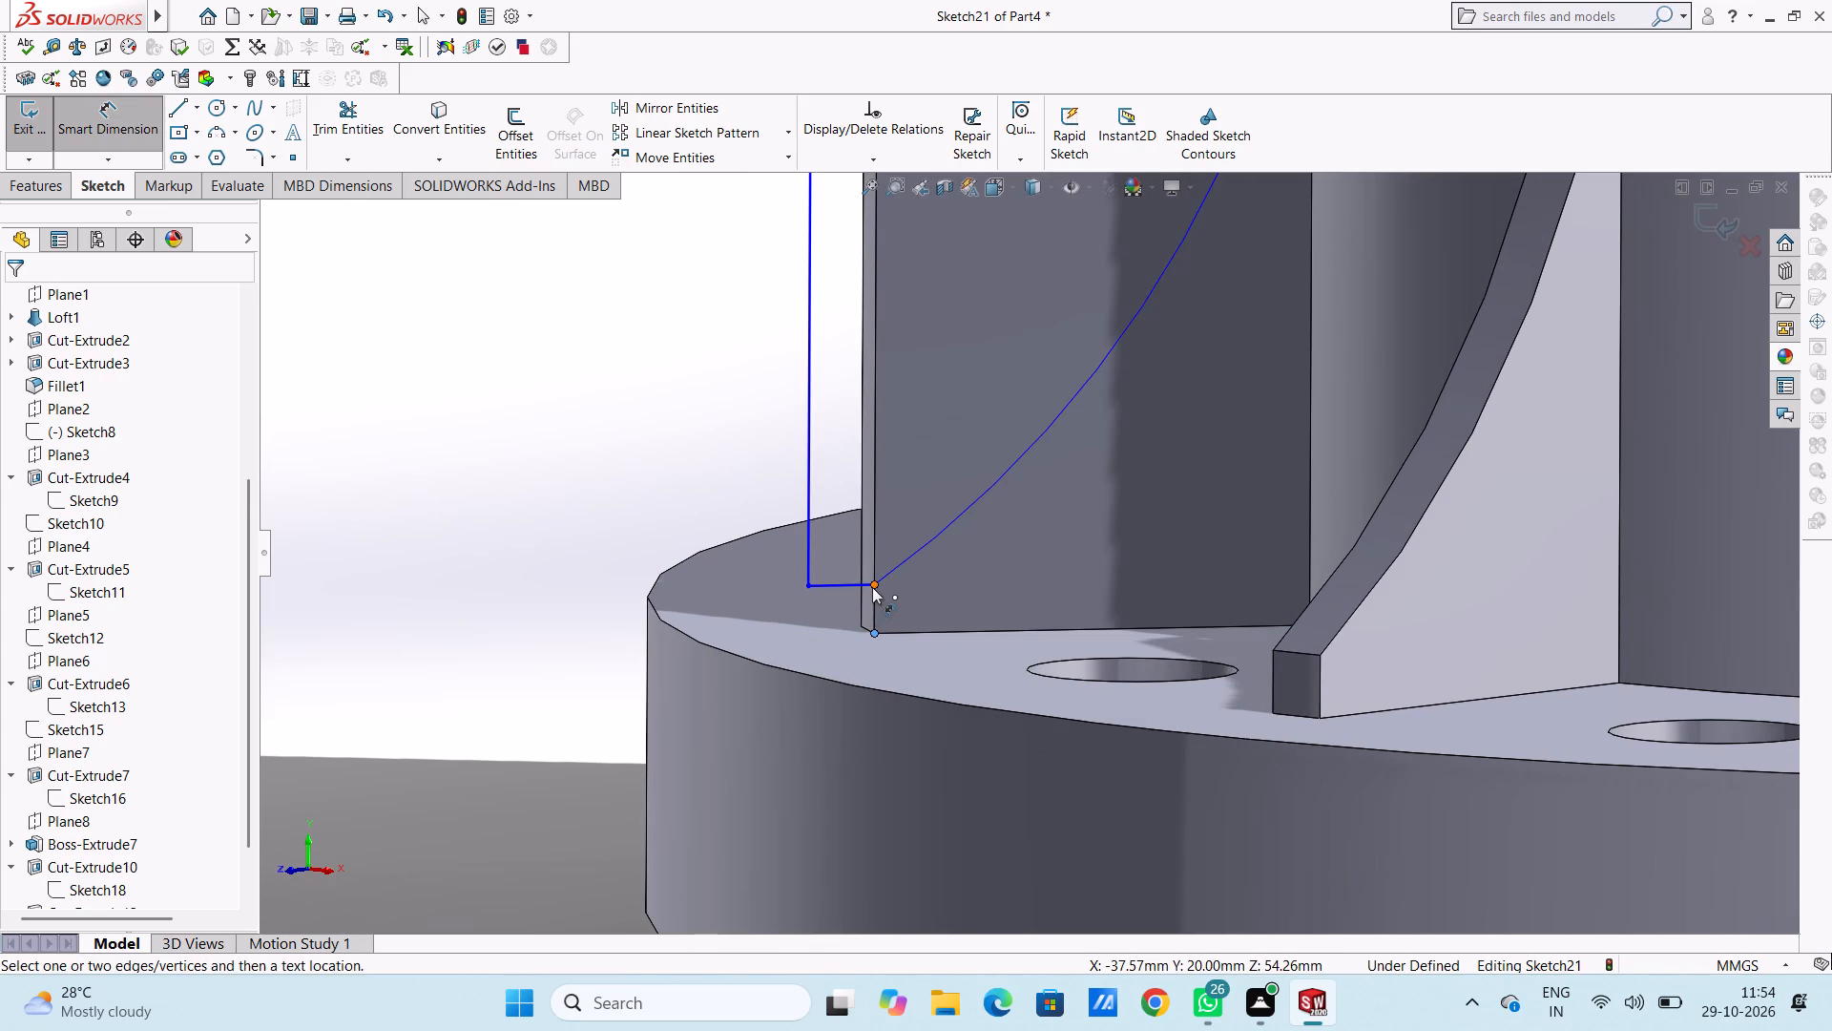
click(872, 586)
click(358, 475)
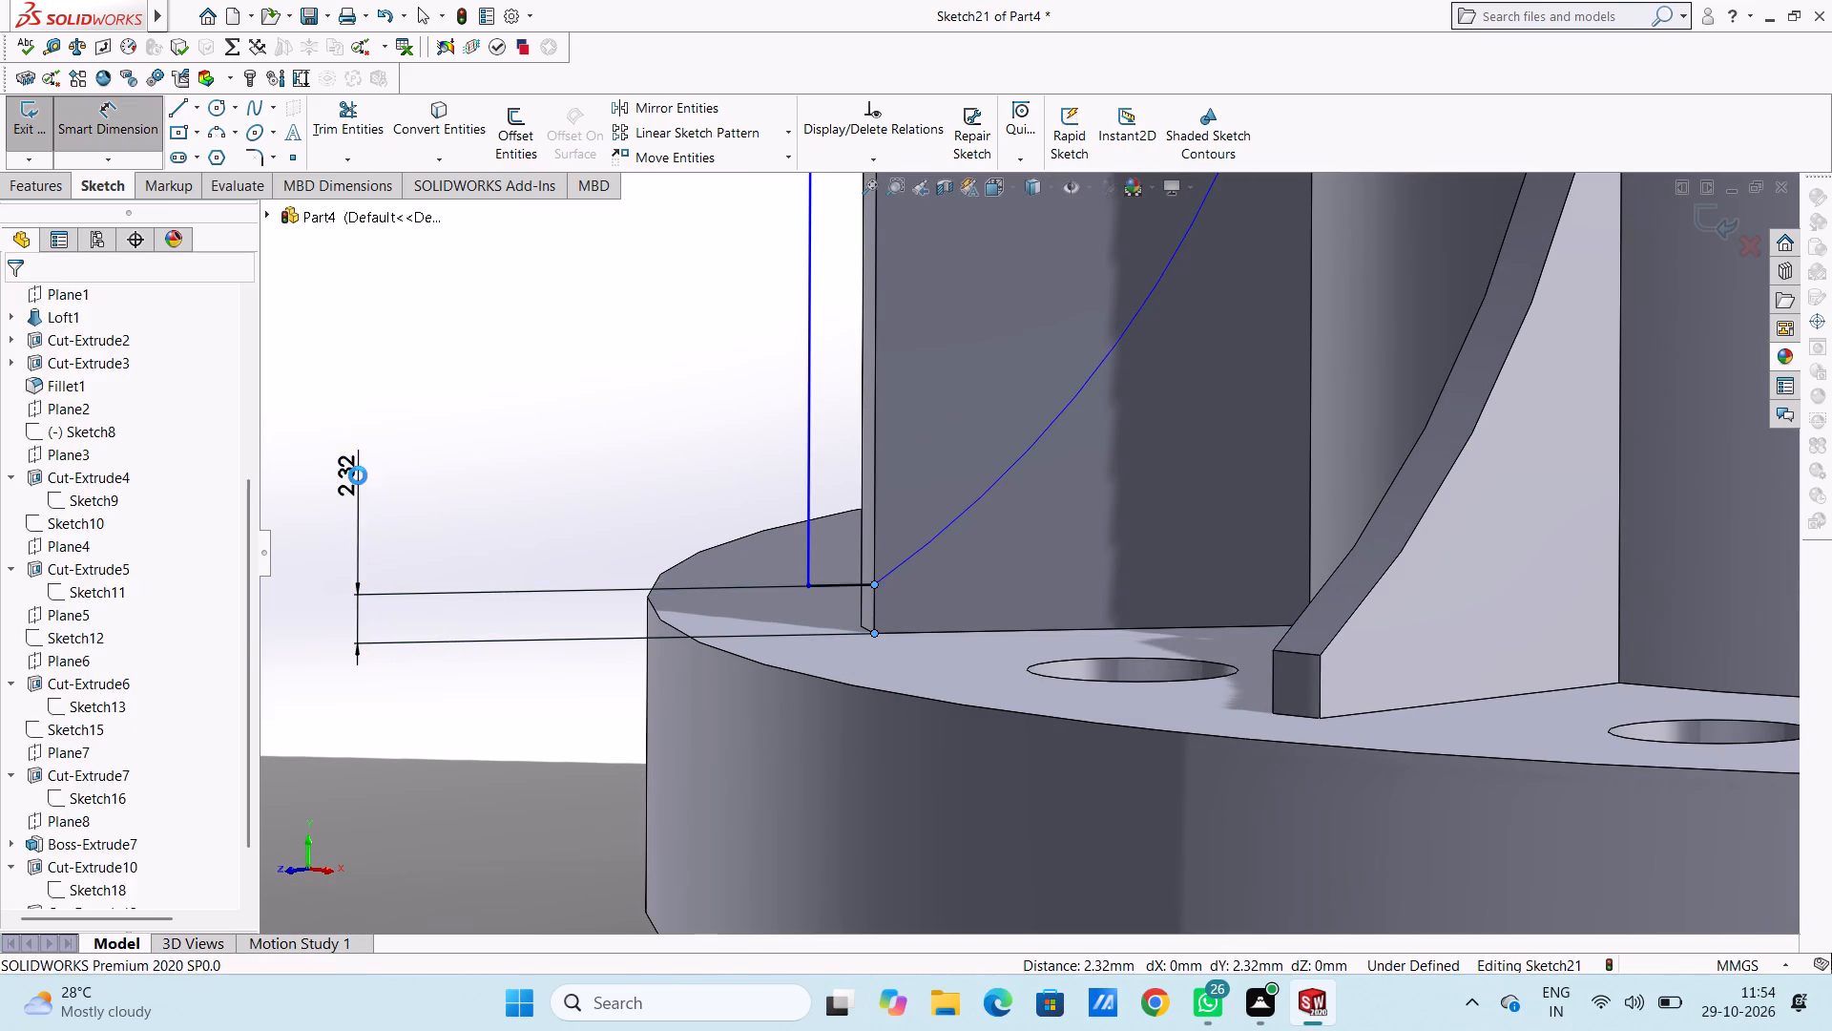
key(3)
key(Return)
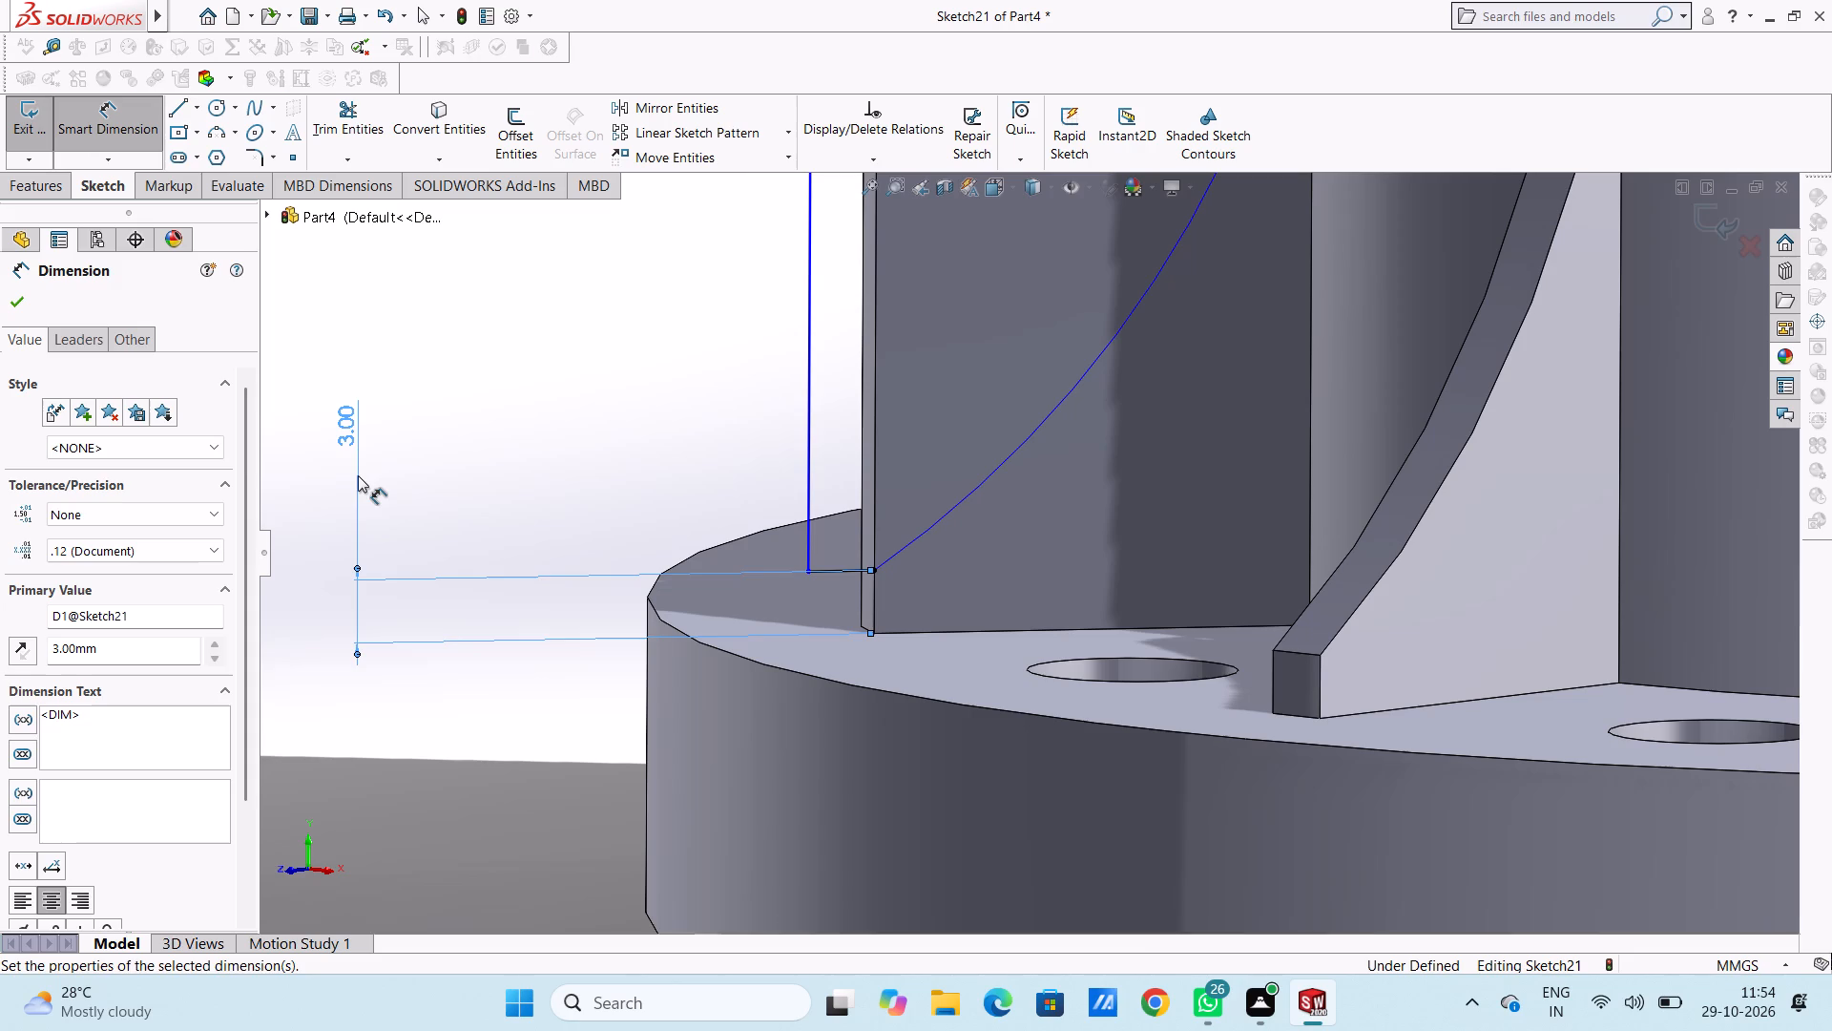
click(574, 497)
Dimension the length of the short sketch line along the rib's top edge, keeping its drawn value.
scroll(576, 494, up, 5)
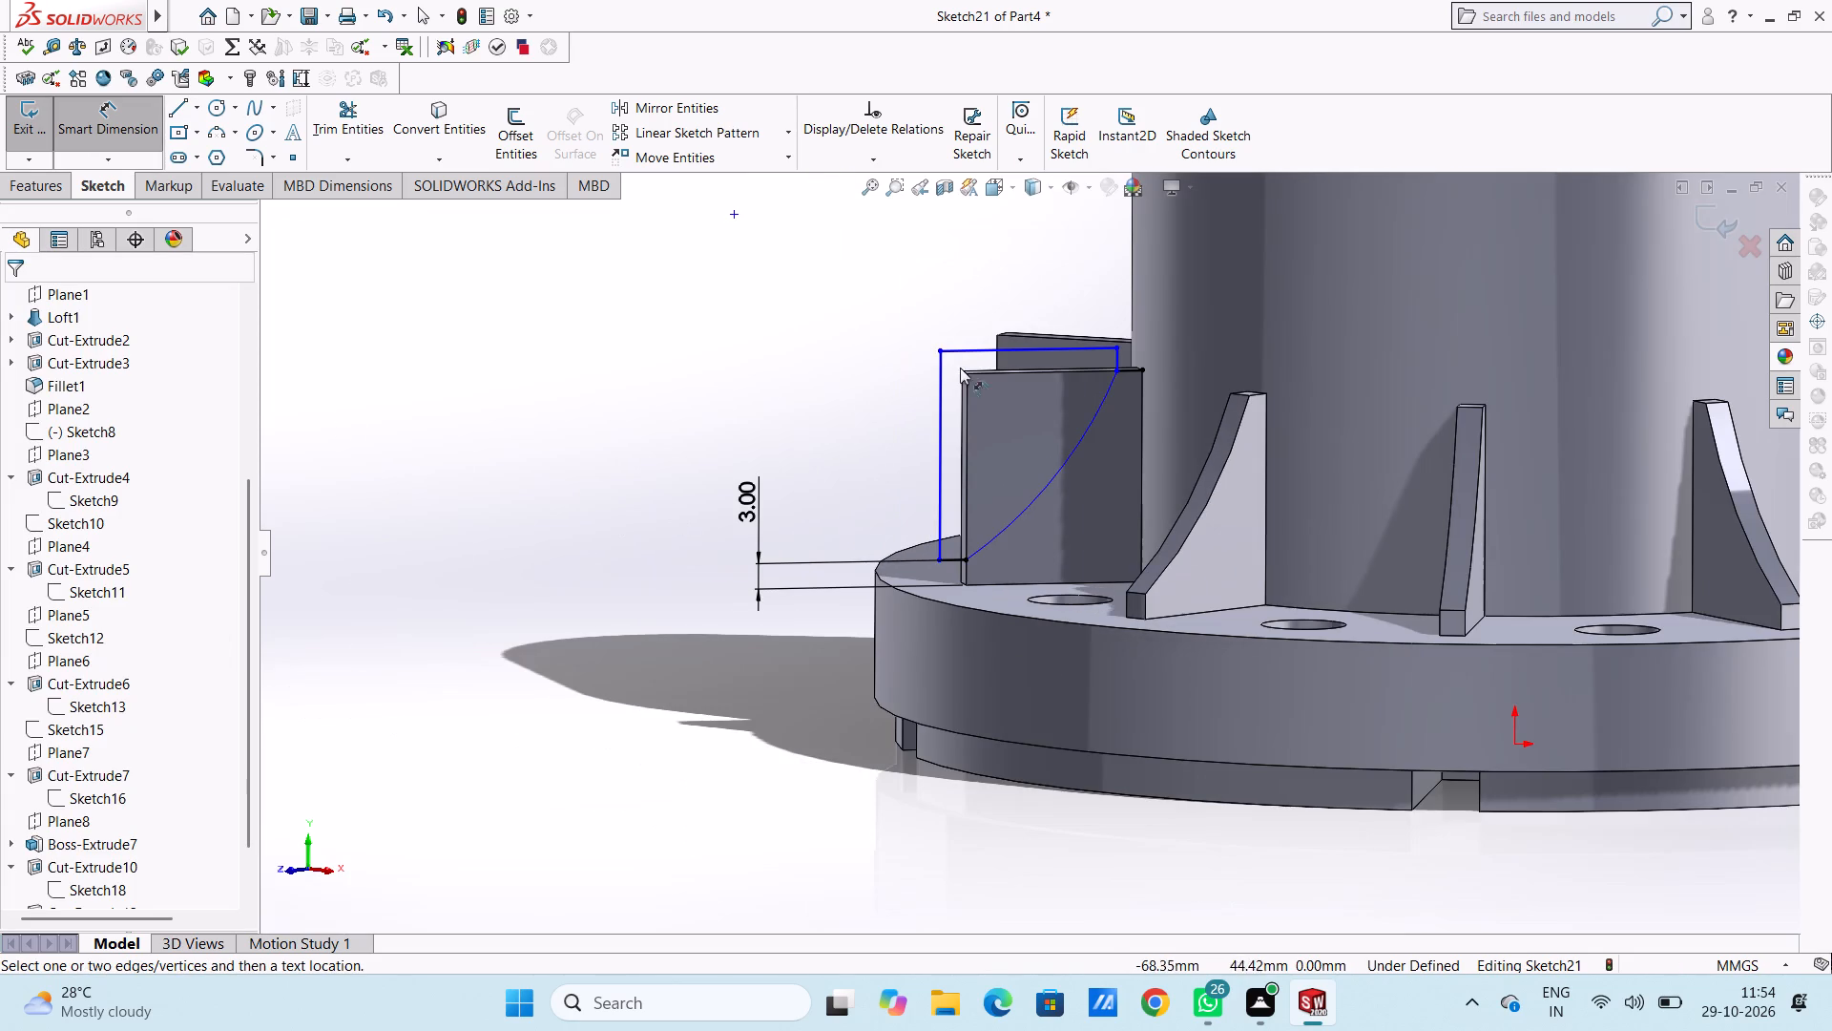
scroll(1200, 254, down, 3)
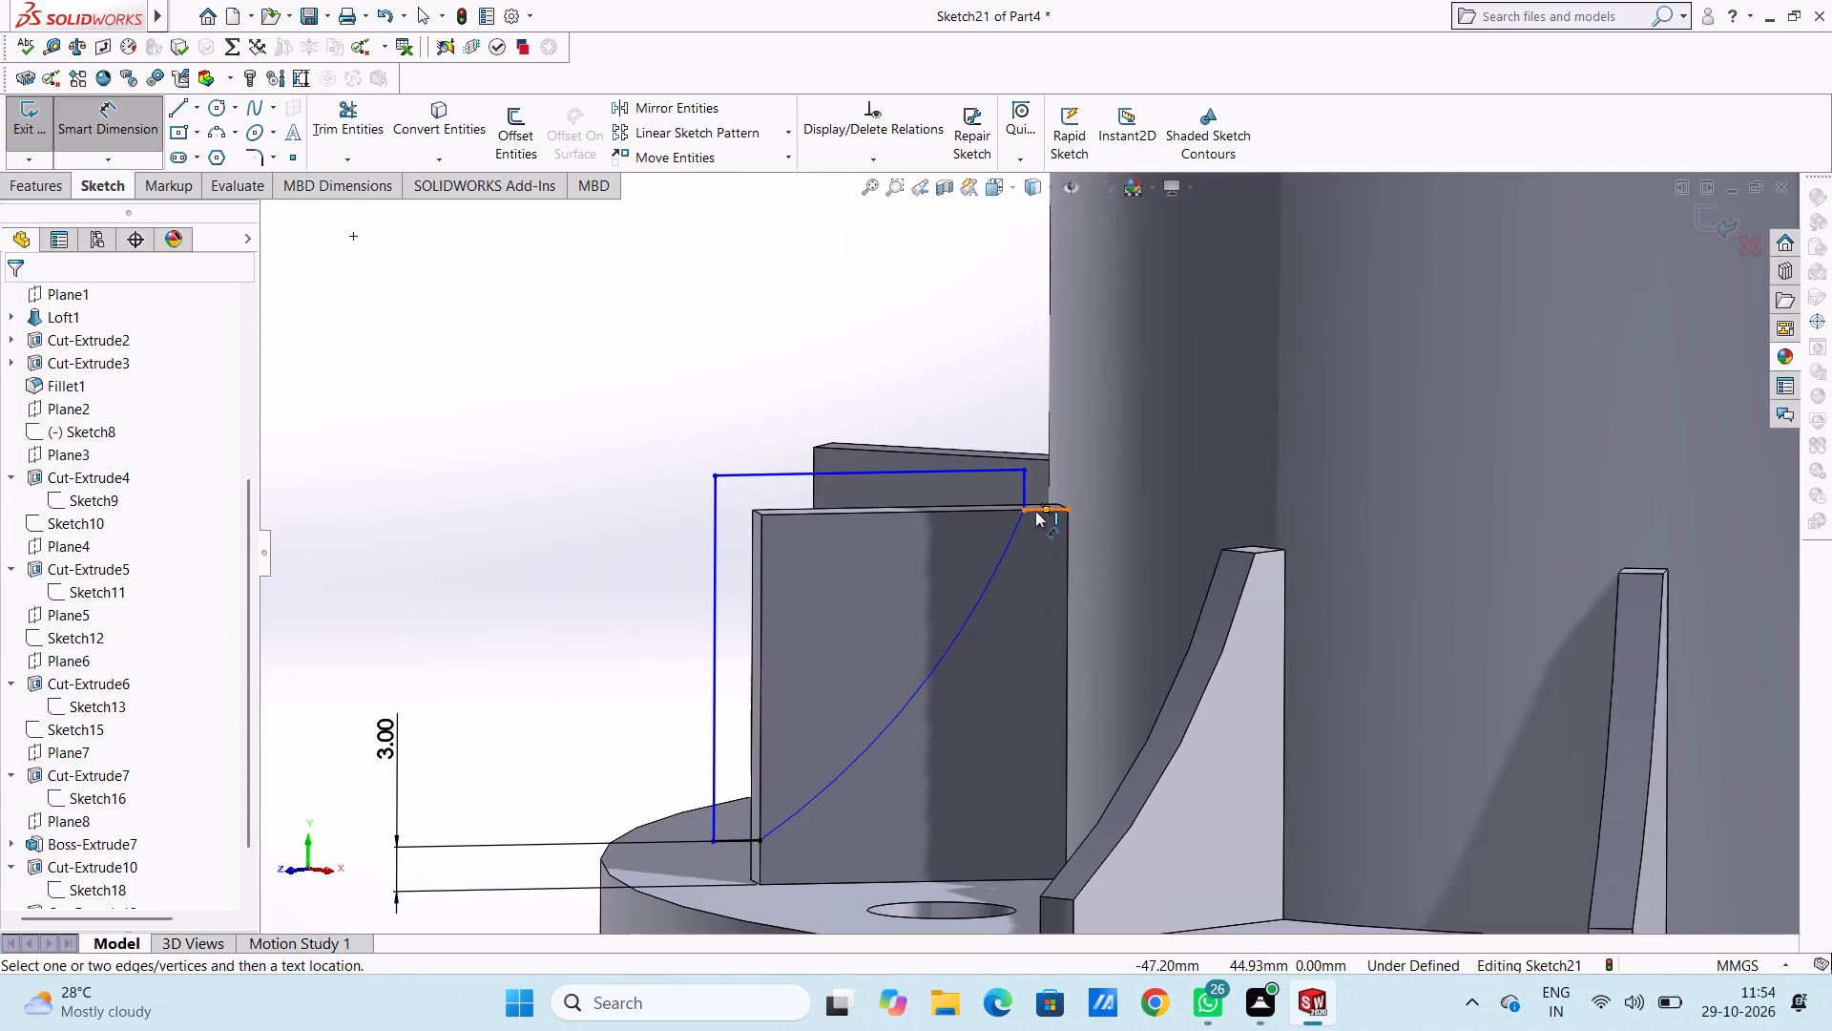
click(1035, 511)
scroll(1063, 250, up, 4)
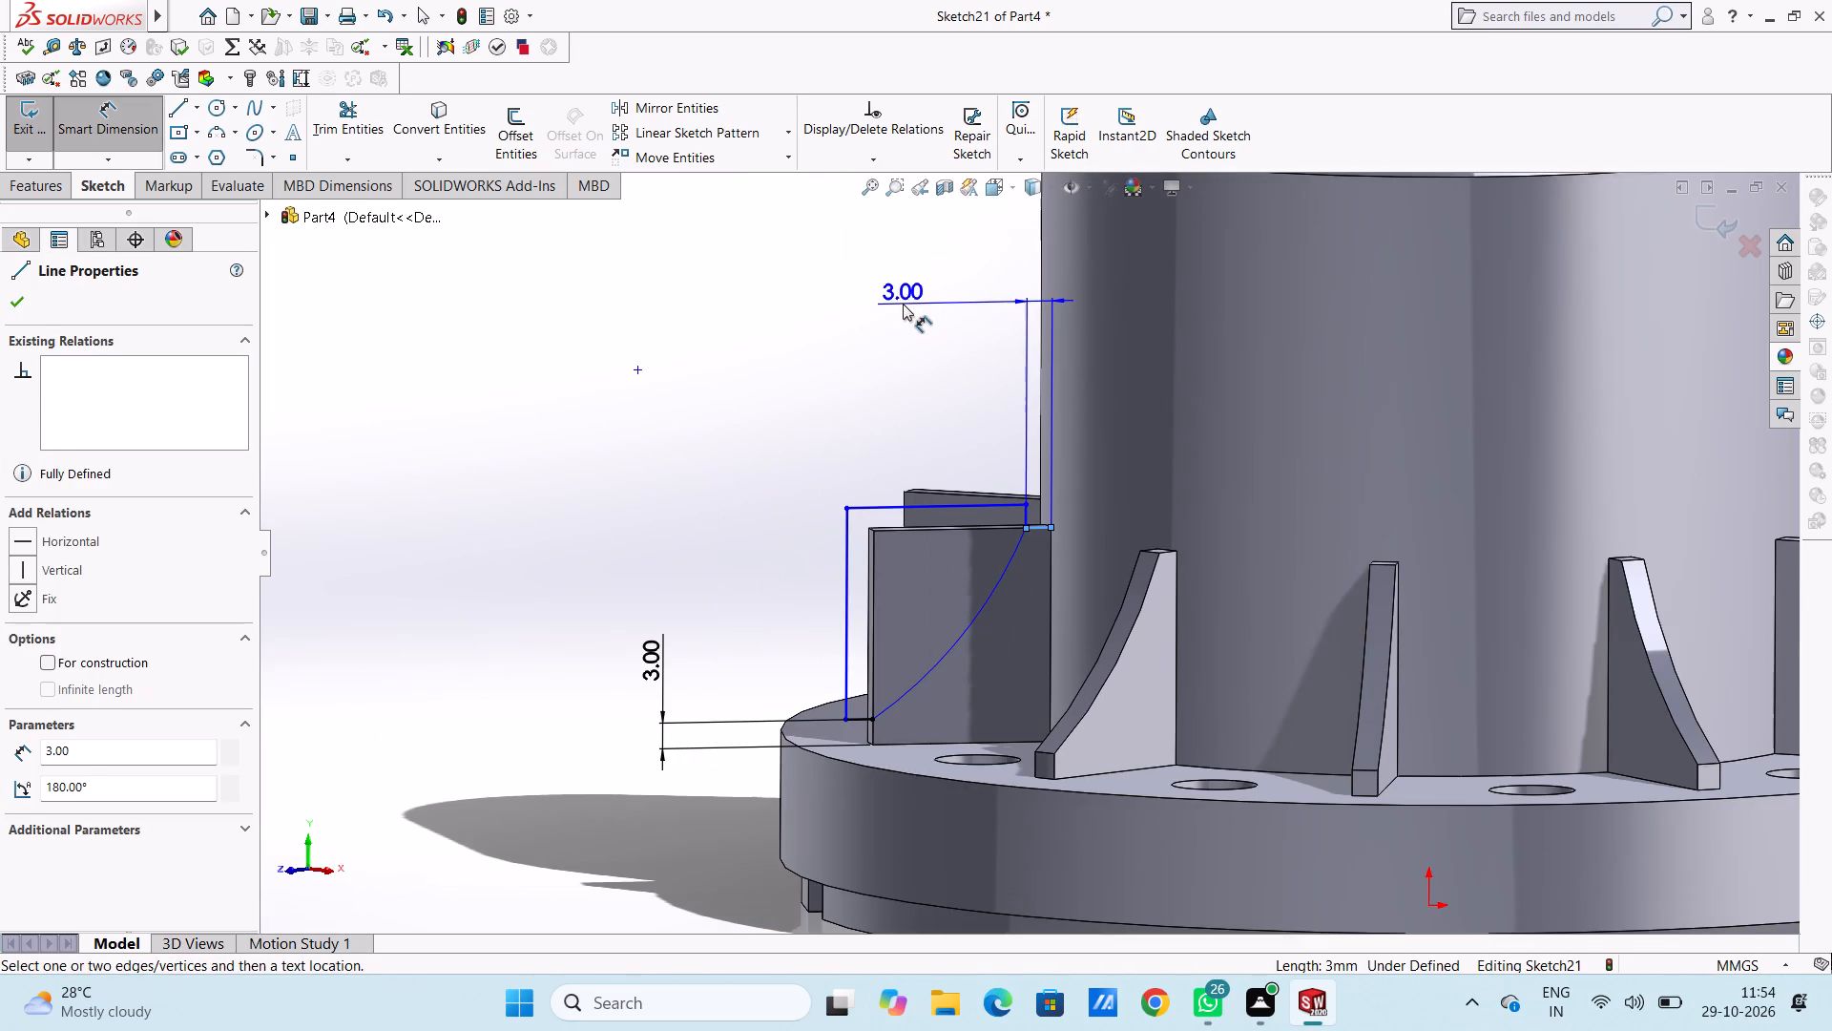
click(903, 304)
click(816, 273)
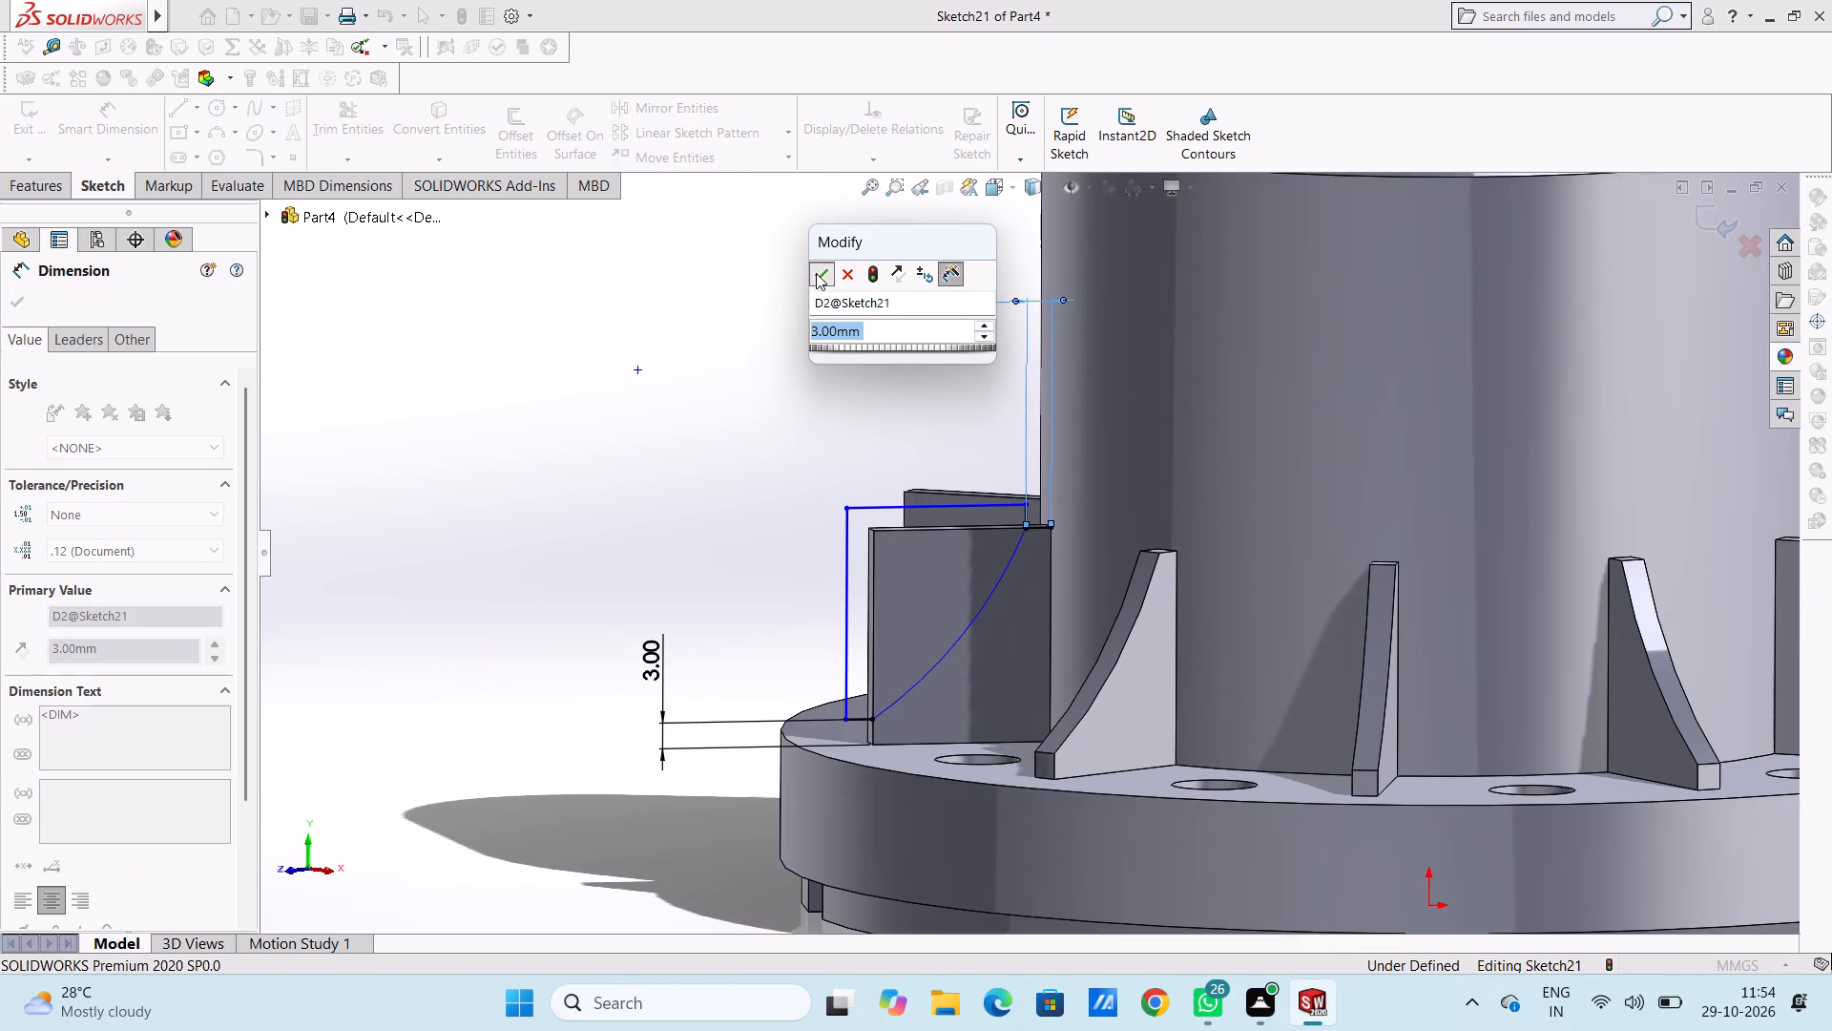
click(727, 317)
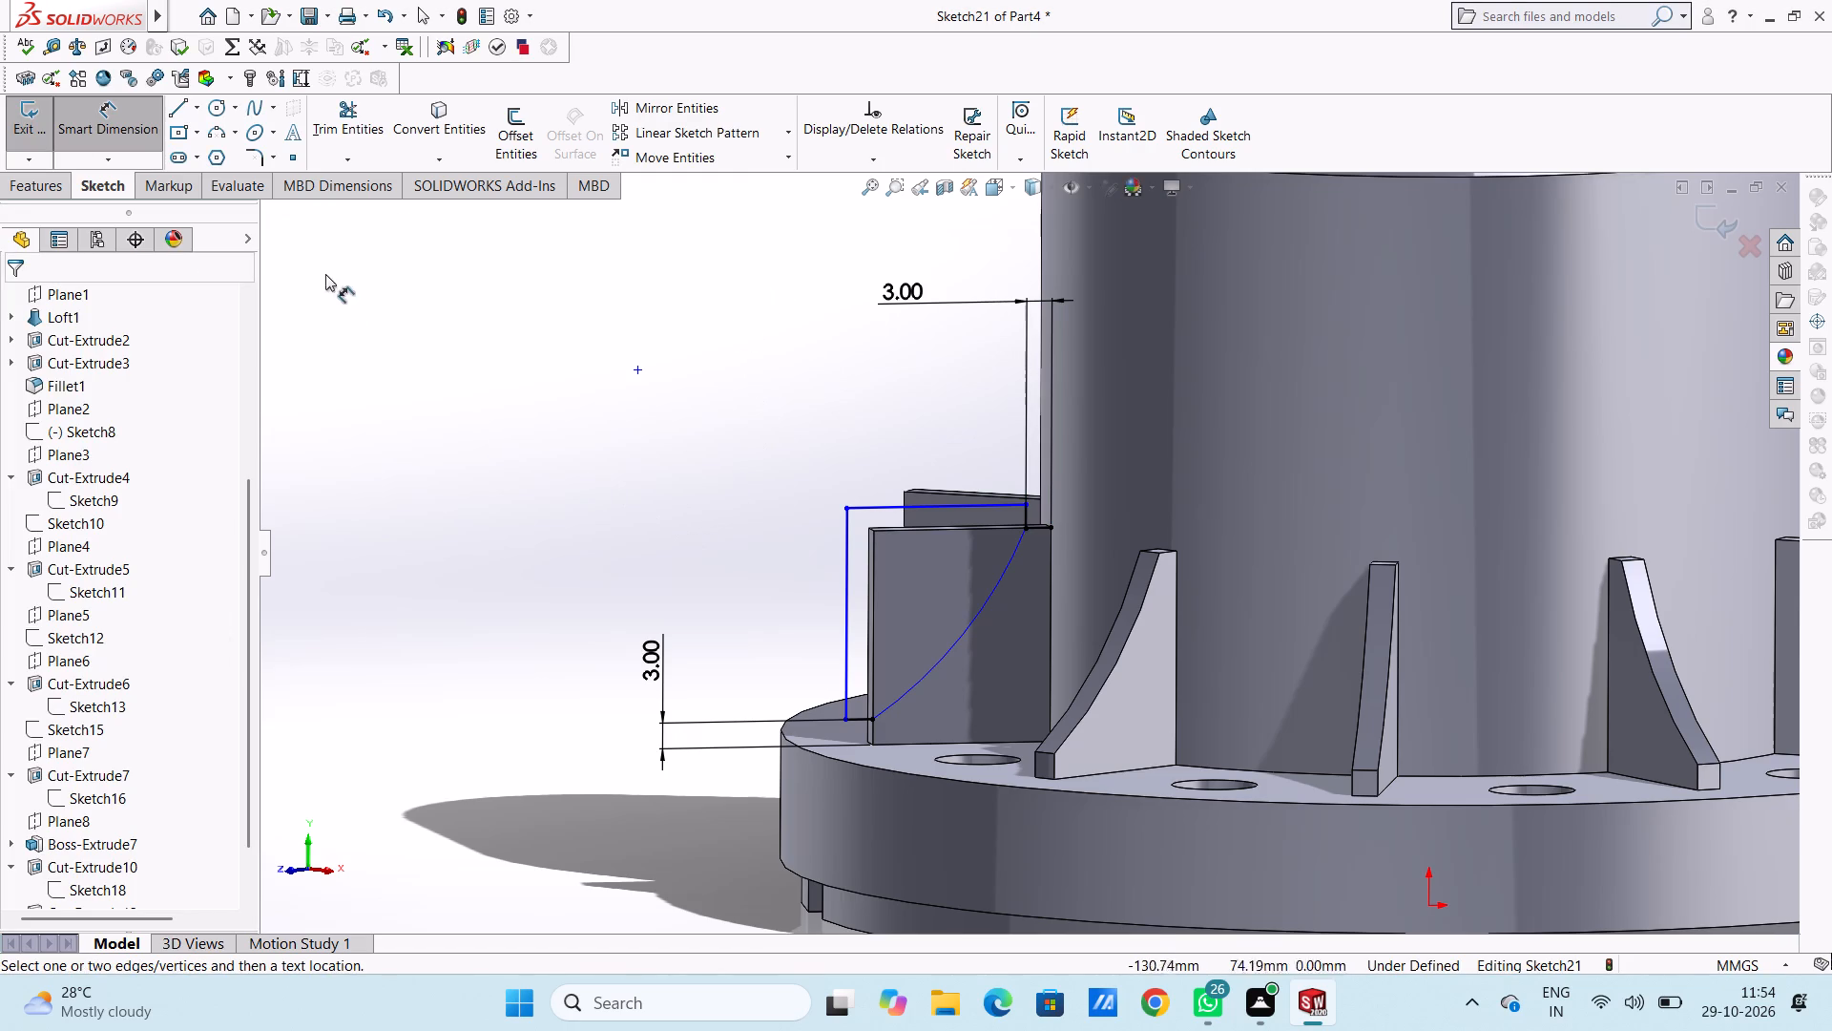
Dimension the outer vertical line and the upper horizontal line of the profile, keeping their drawn lengths.
click(845, 613)
click(593, 590)
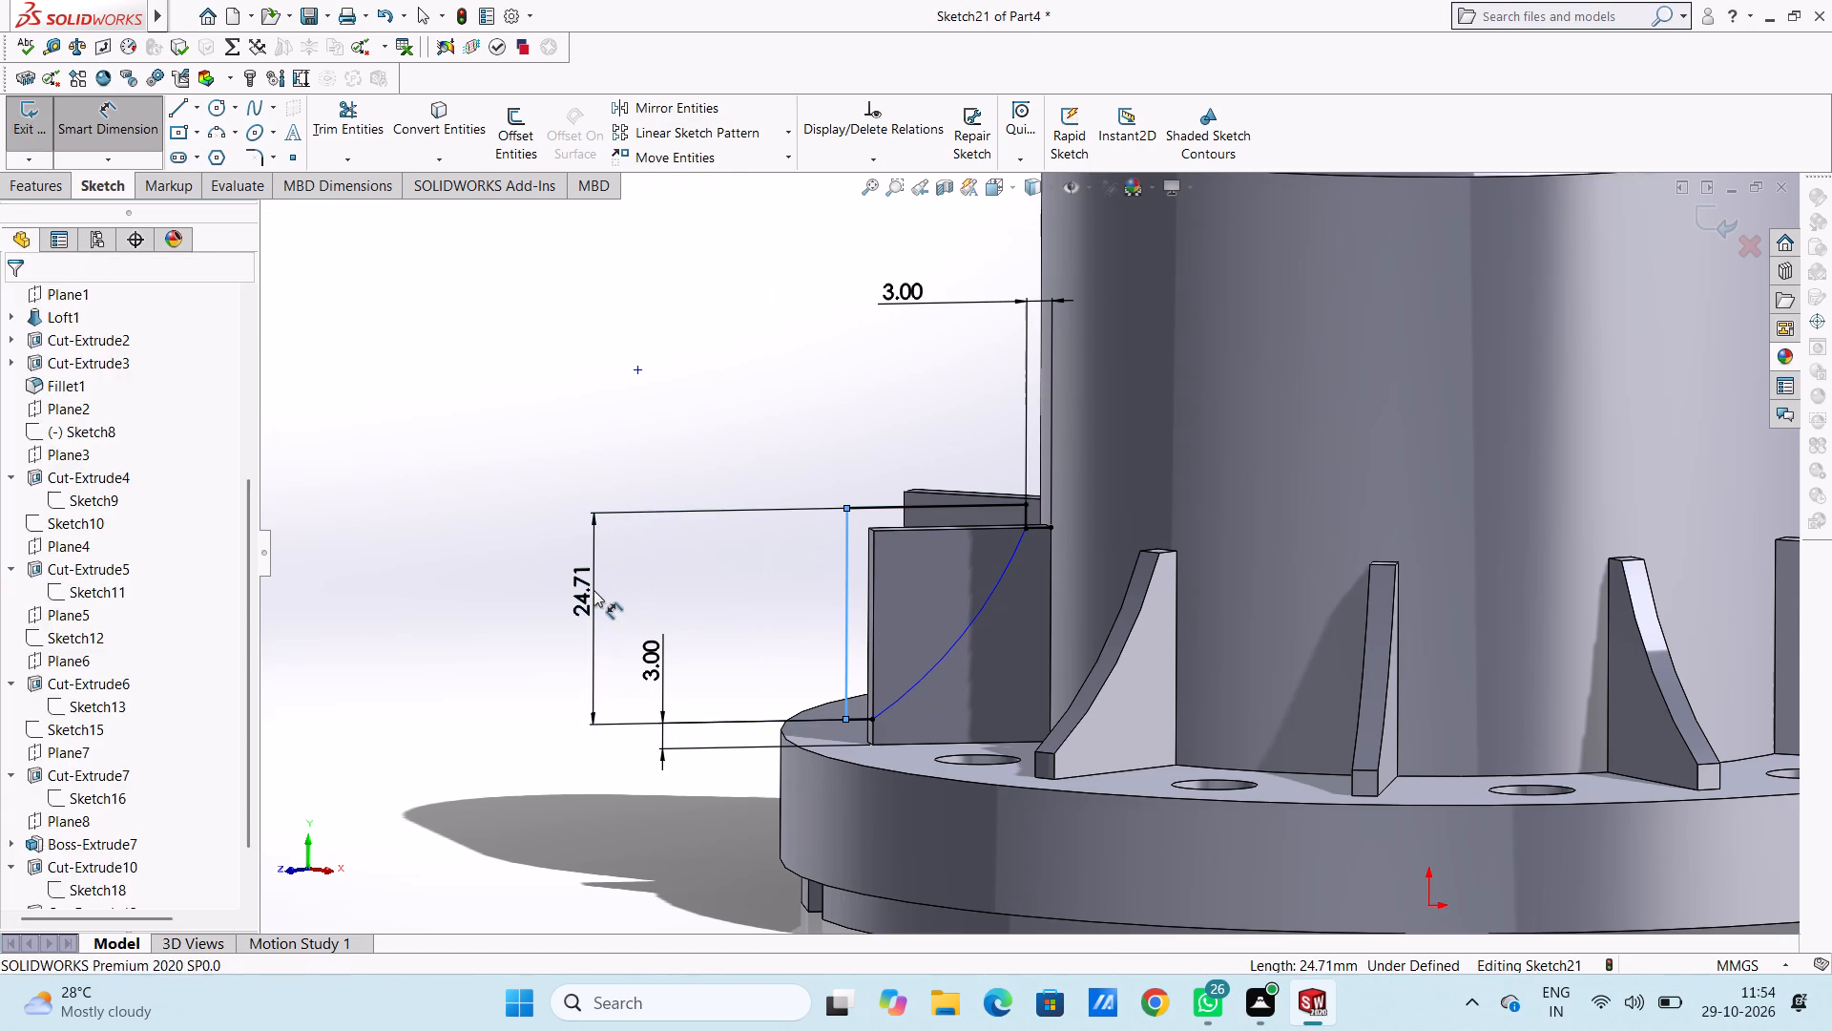
click(507, 564)
click(473, 518)
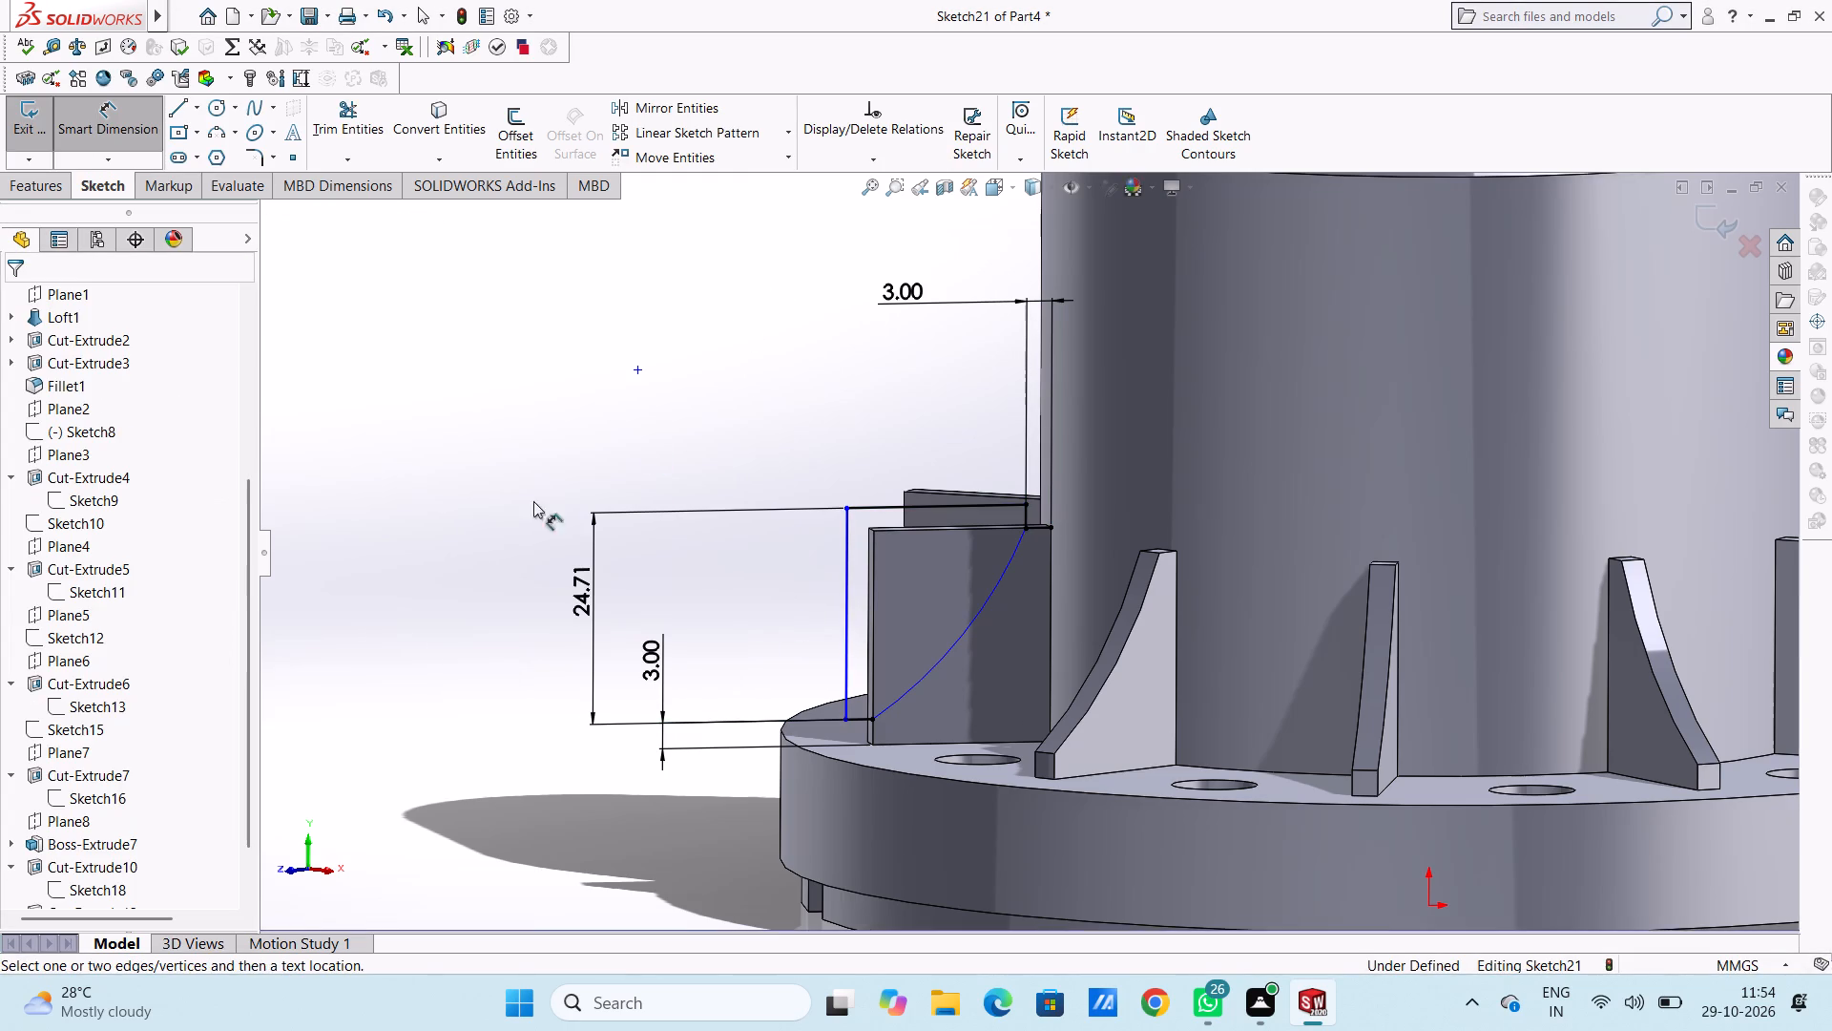
click(904, 511)
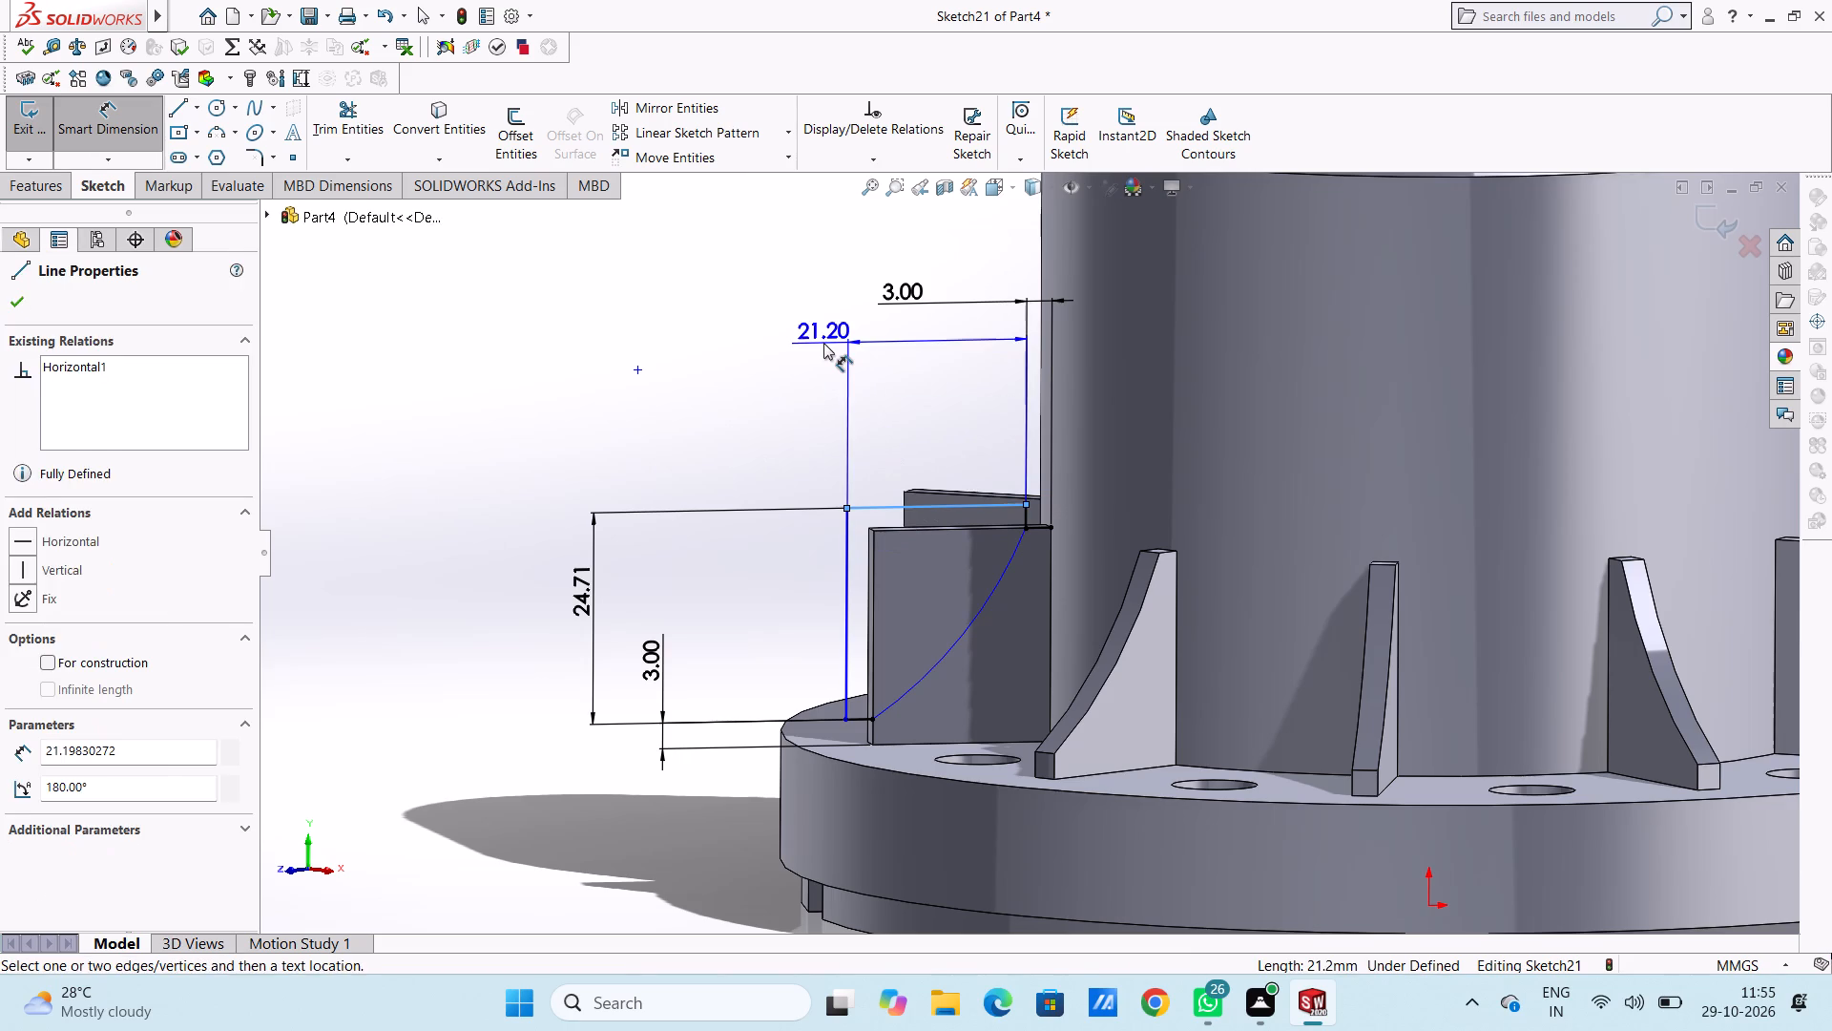
click(823, 343)
click(739, 315)
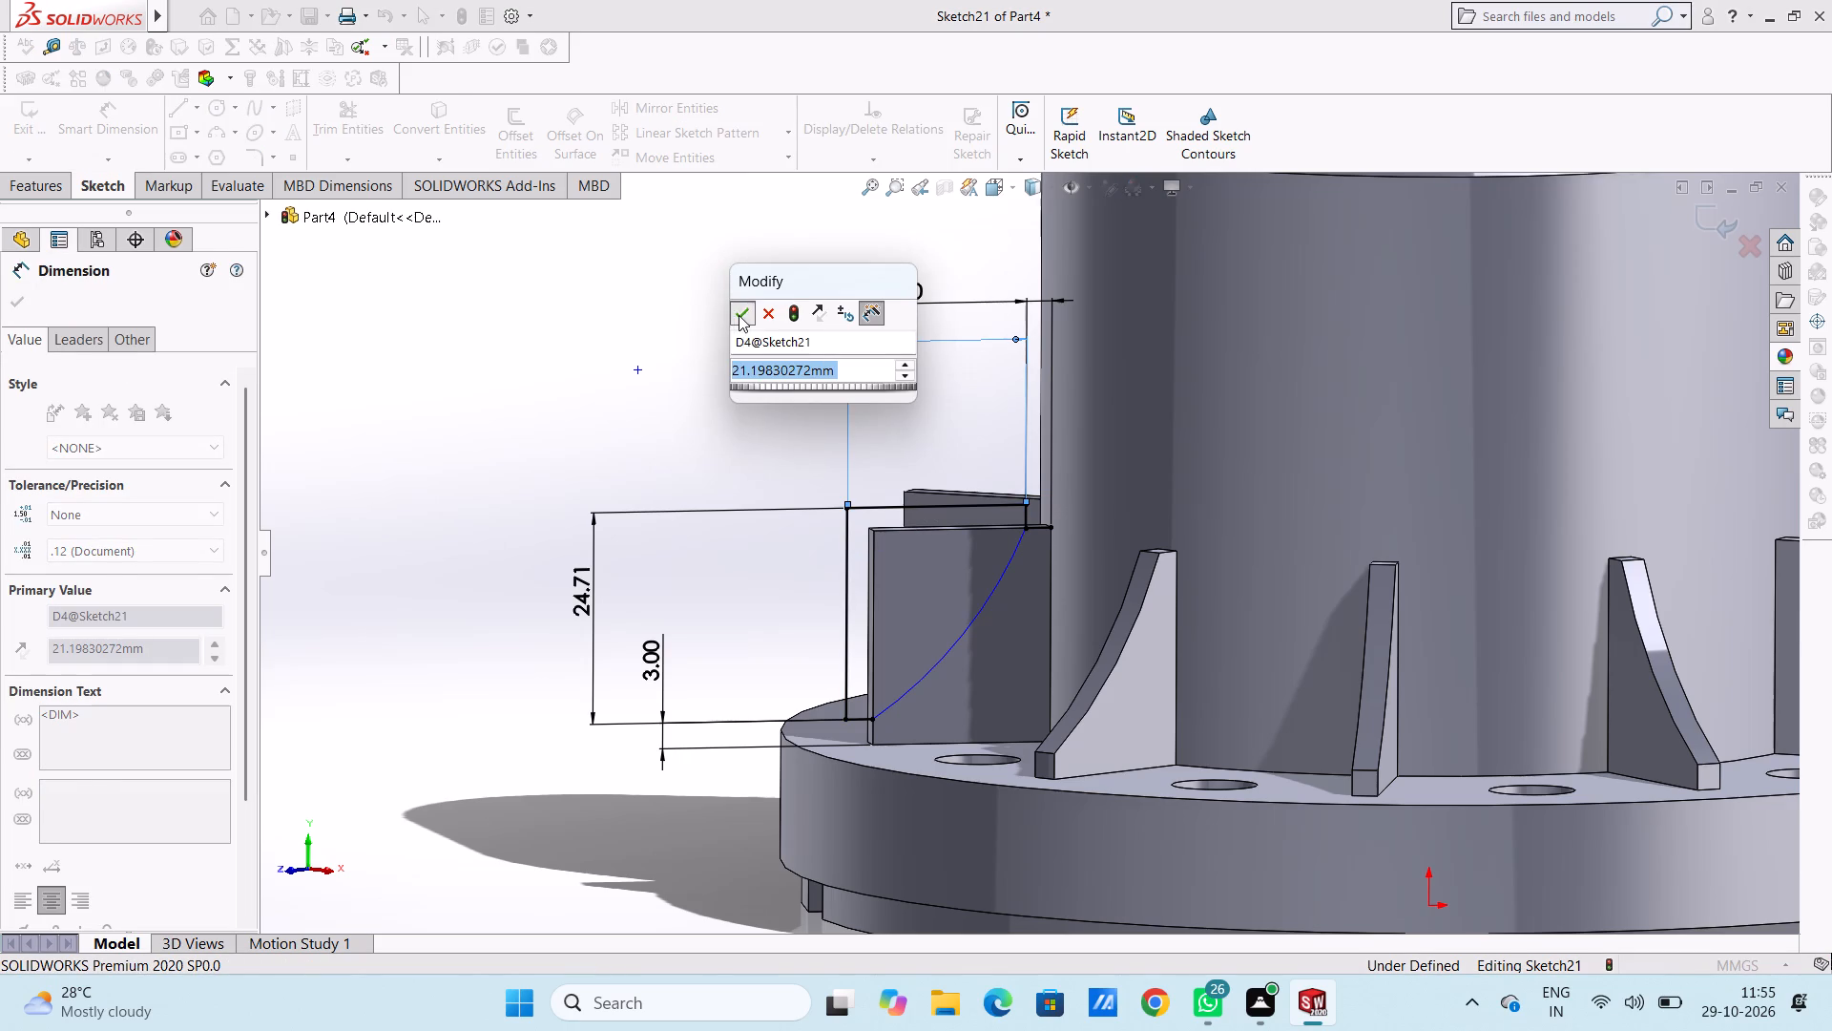
click(730, 317)
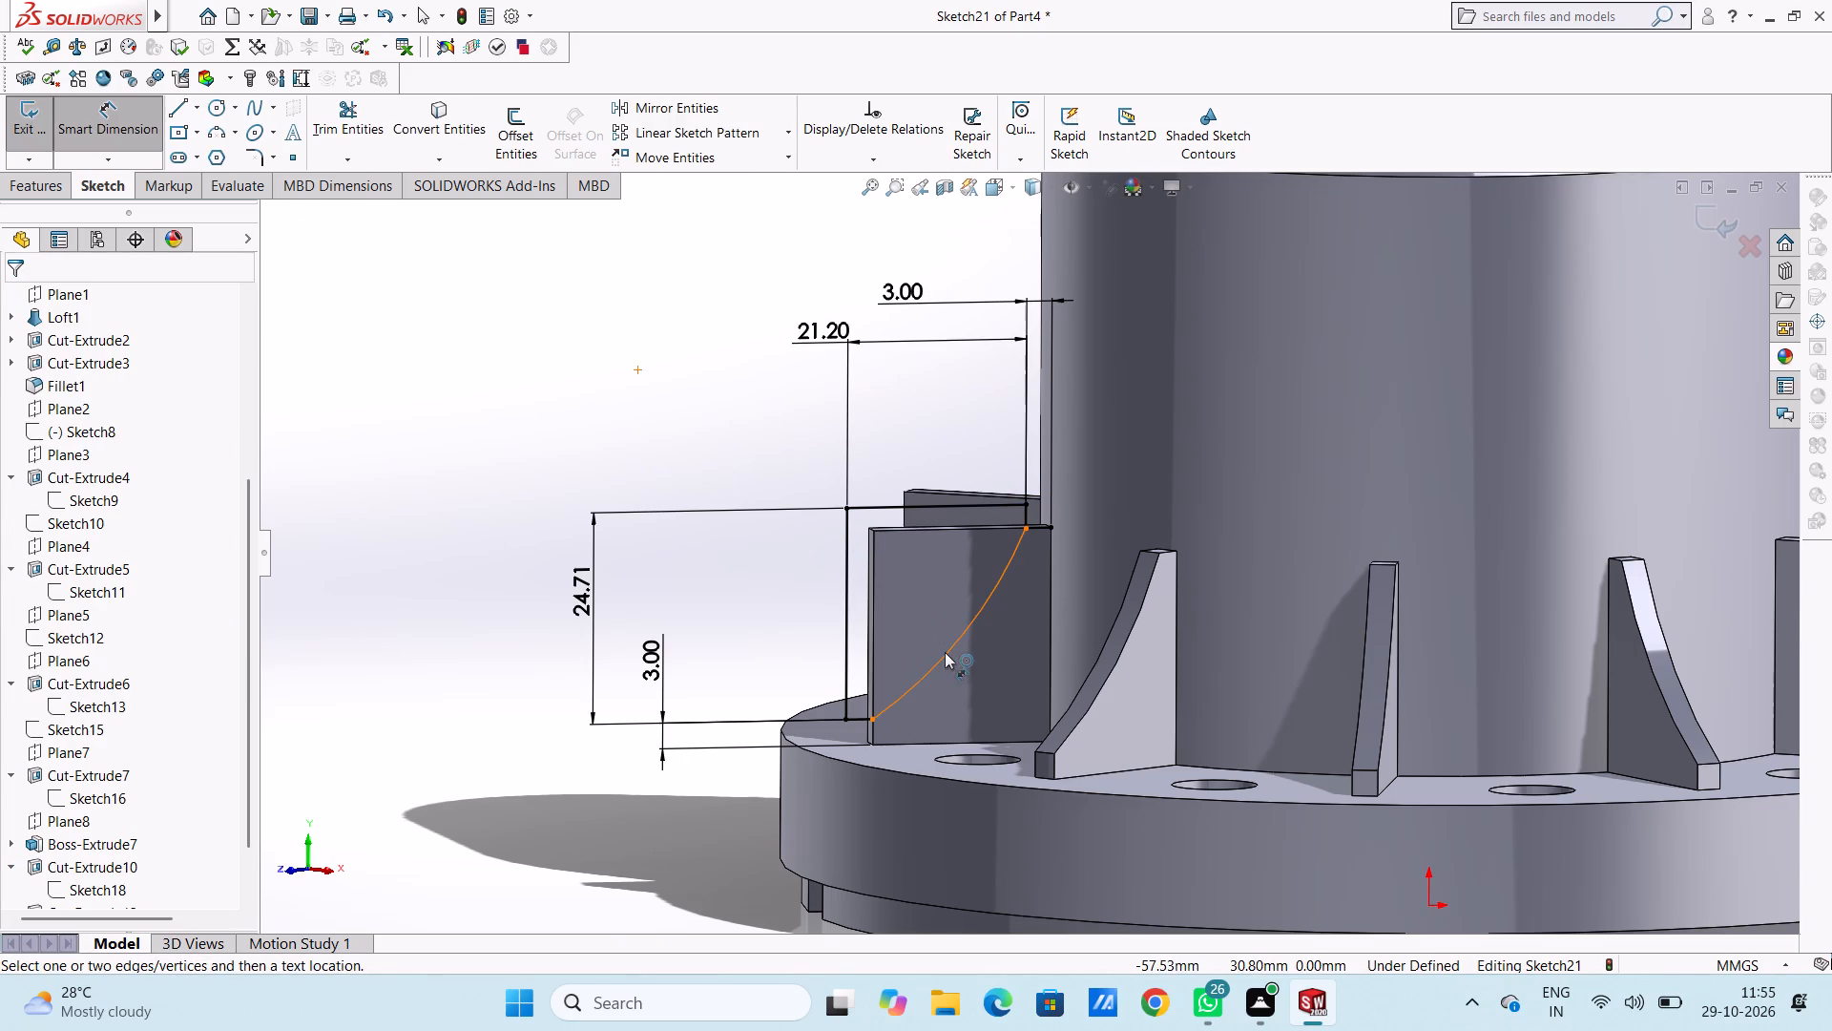
Dimension the radius of the concave arc, keeping its drawn value.
click(945, 652)
click(732, 447)
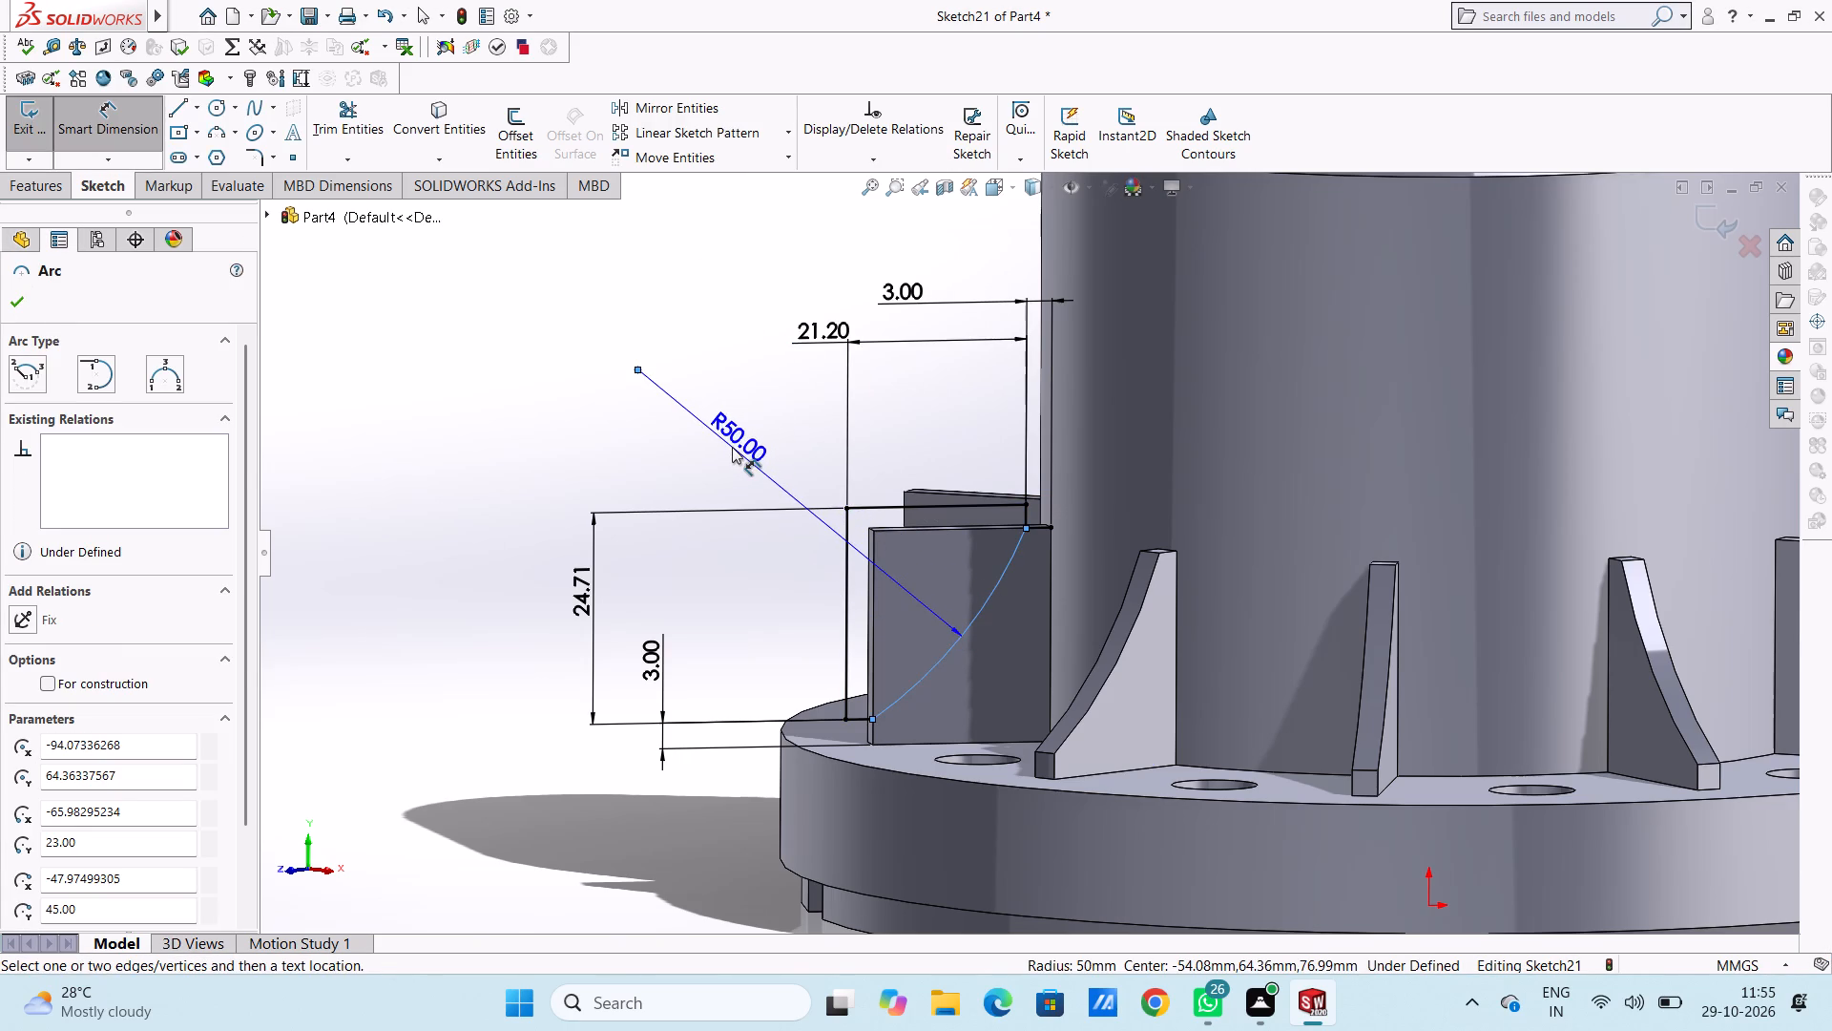
click(638, 420)
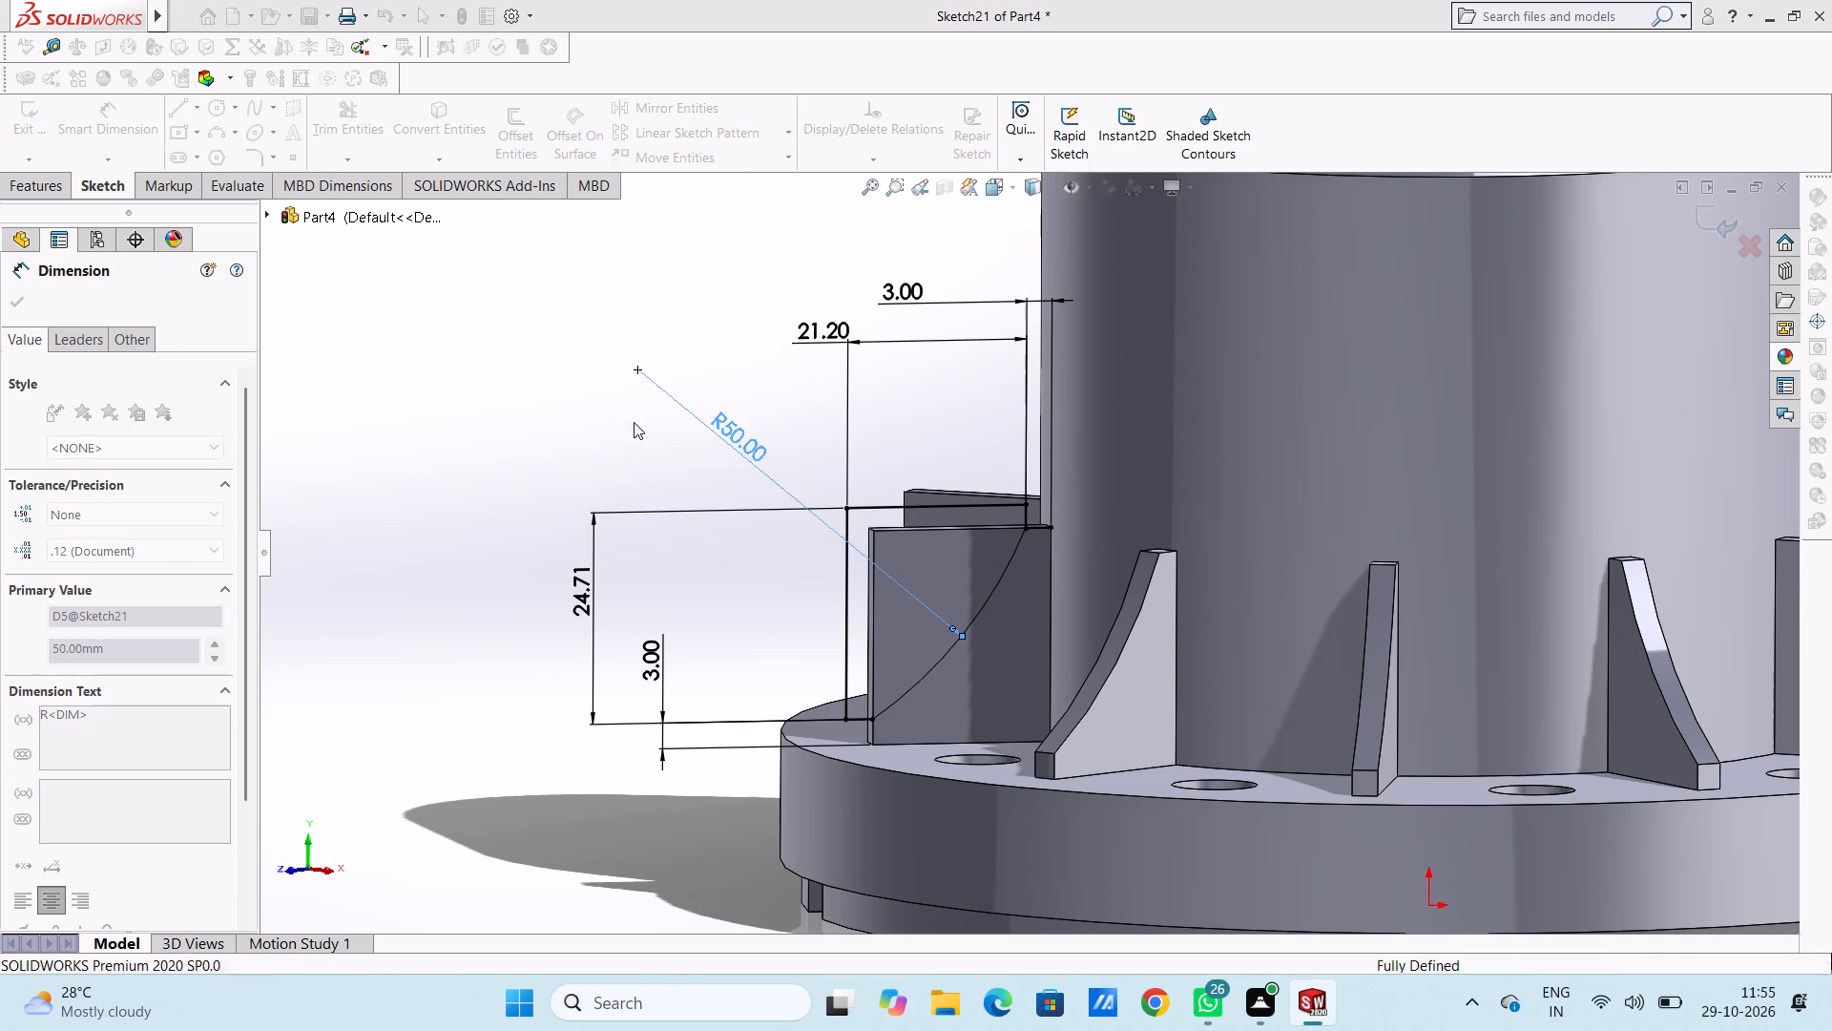
click(606, 424)
Cut-extrude the two sketch regions outside the R50 arc to a blind depth of 5 mm through the rib.
middle_drag(608, 424, 653, 444)
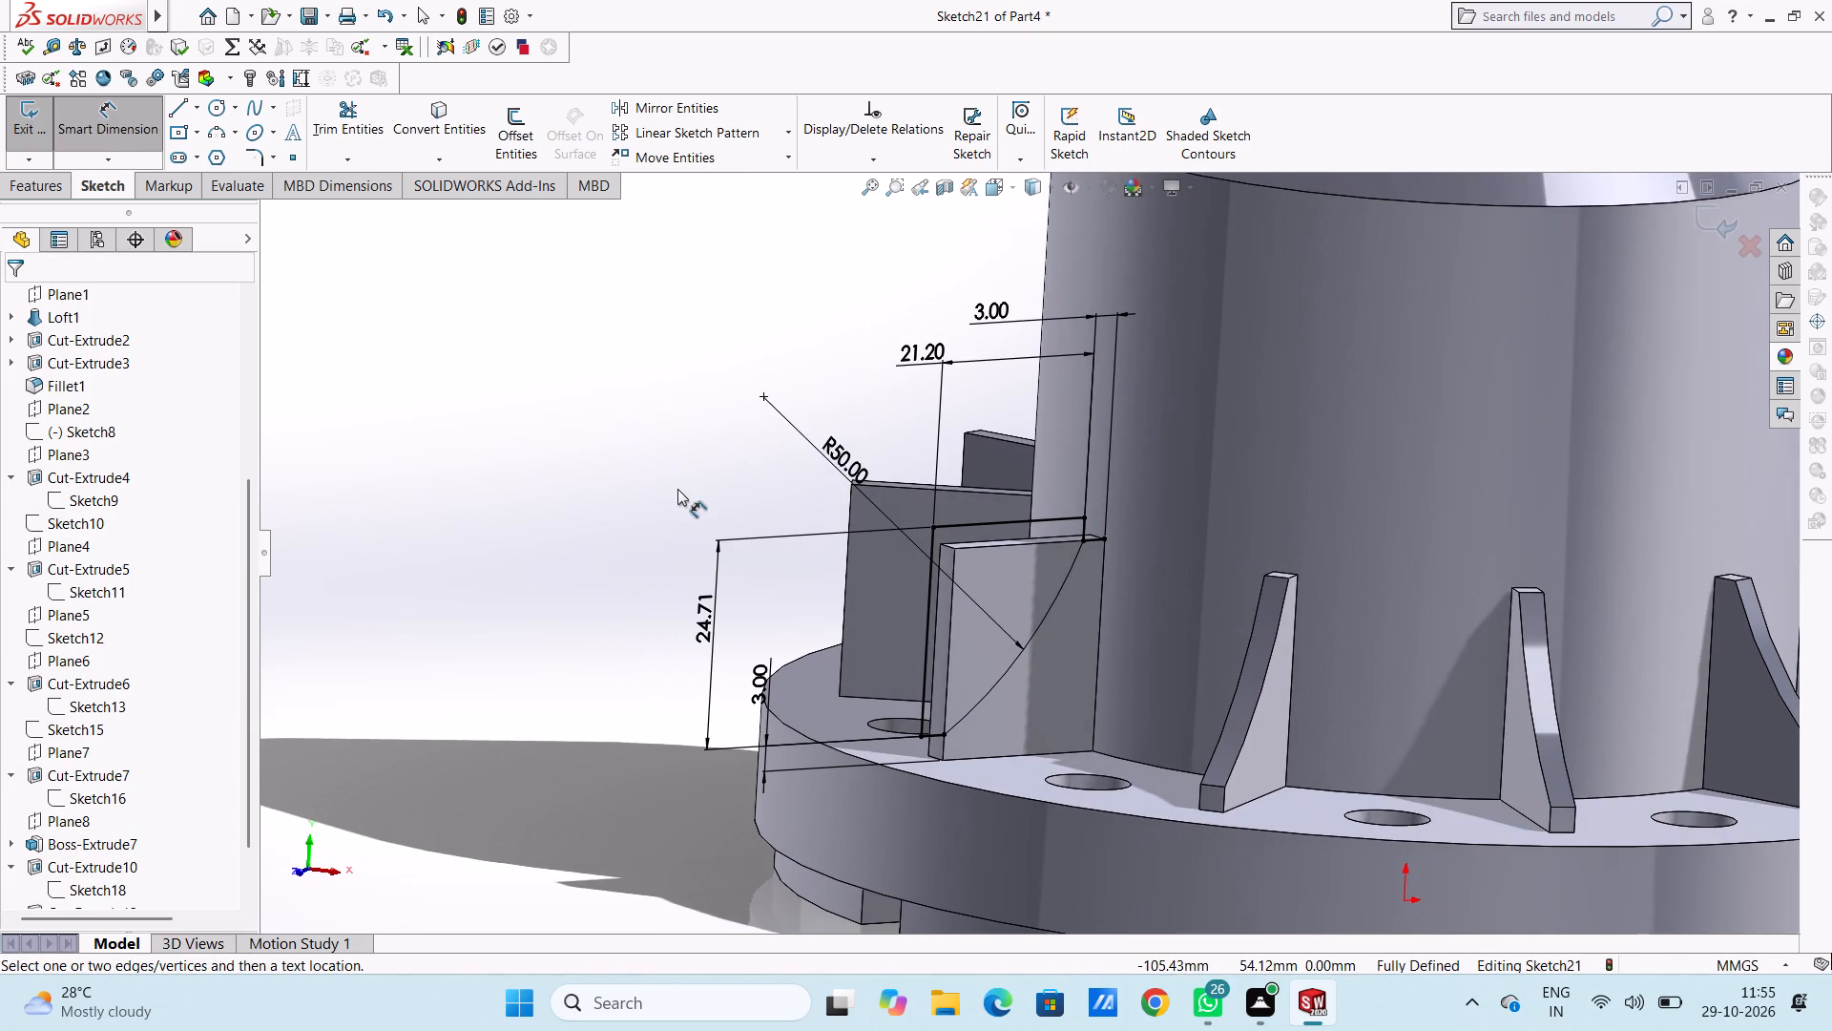
click(114, 133)
click(43, 191)
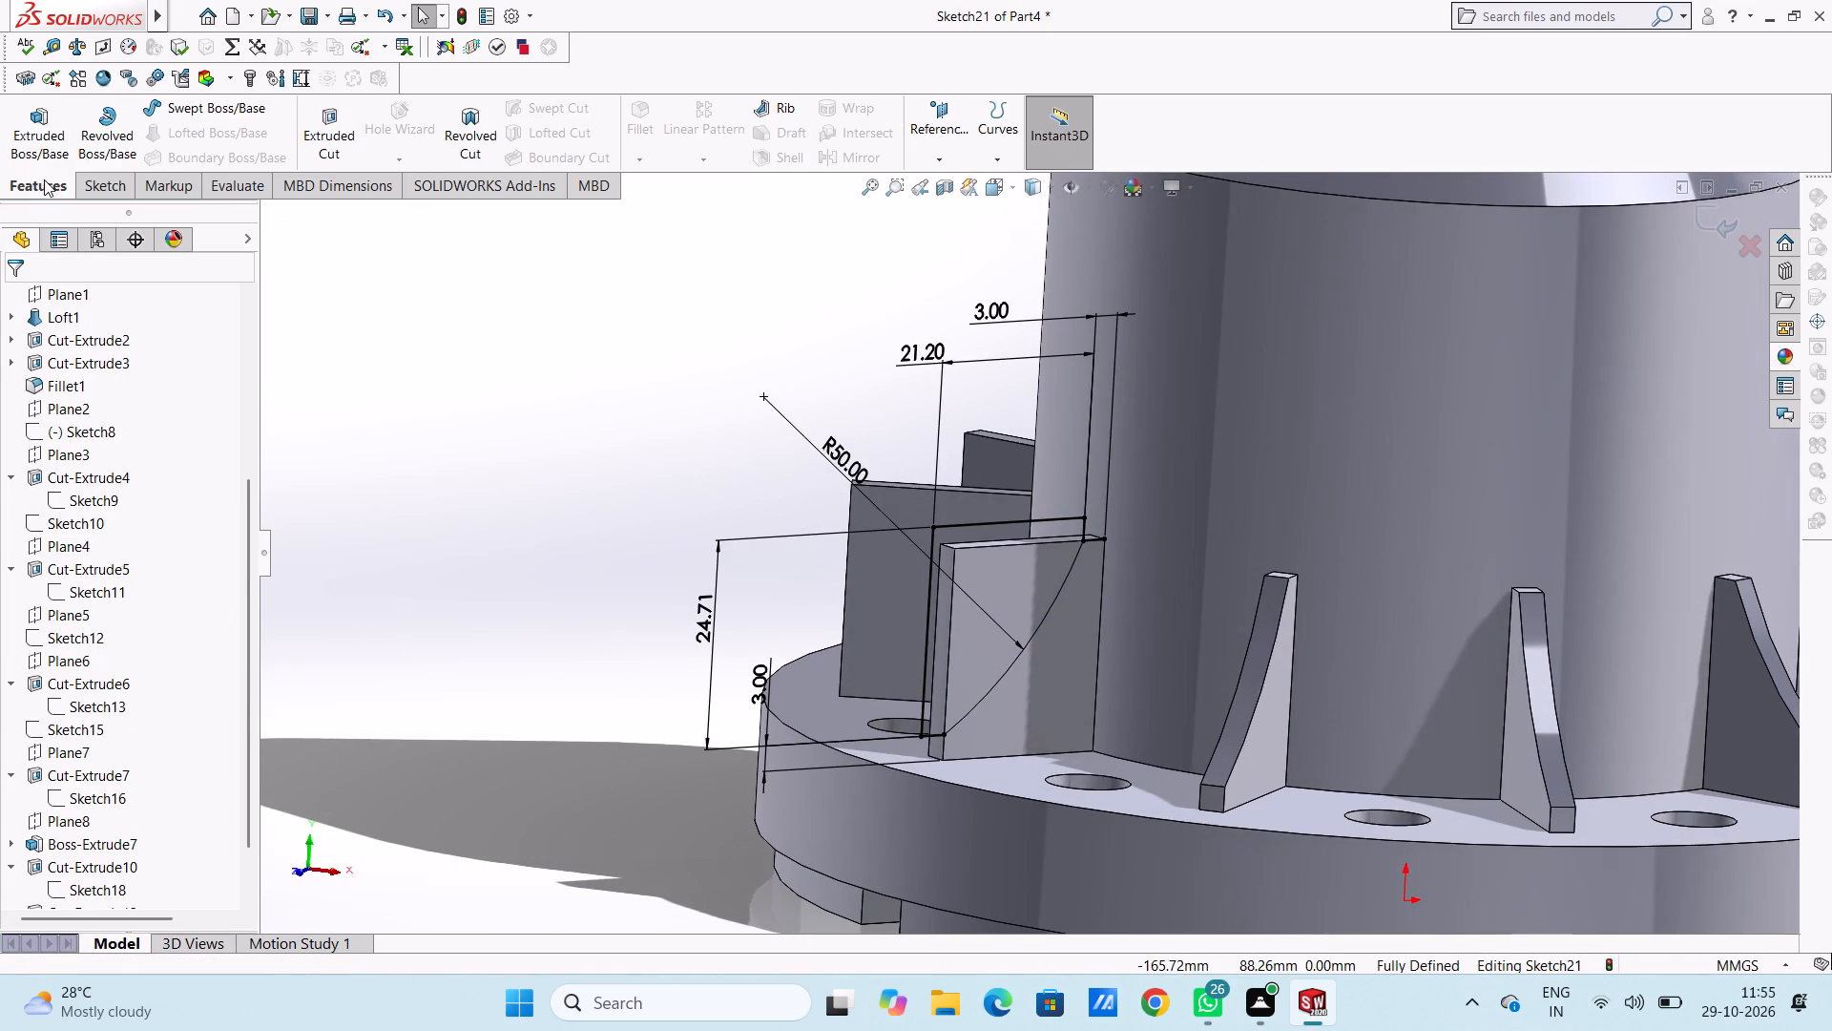
click(338, 120)
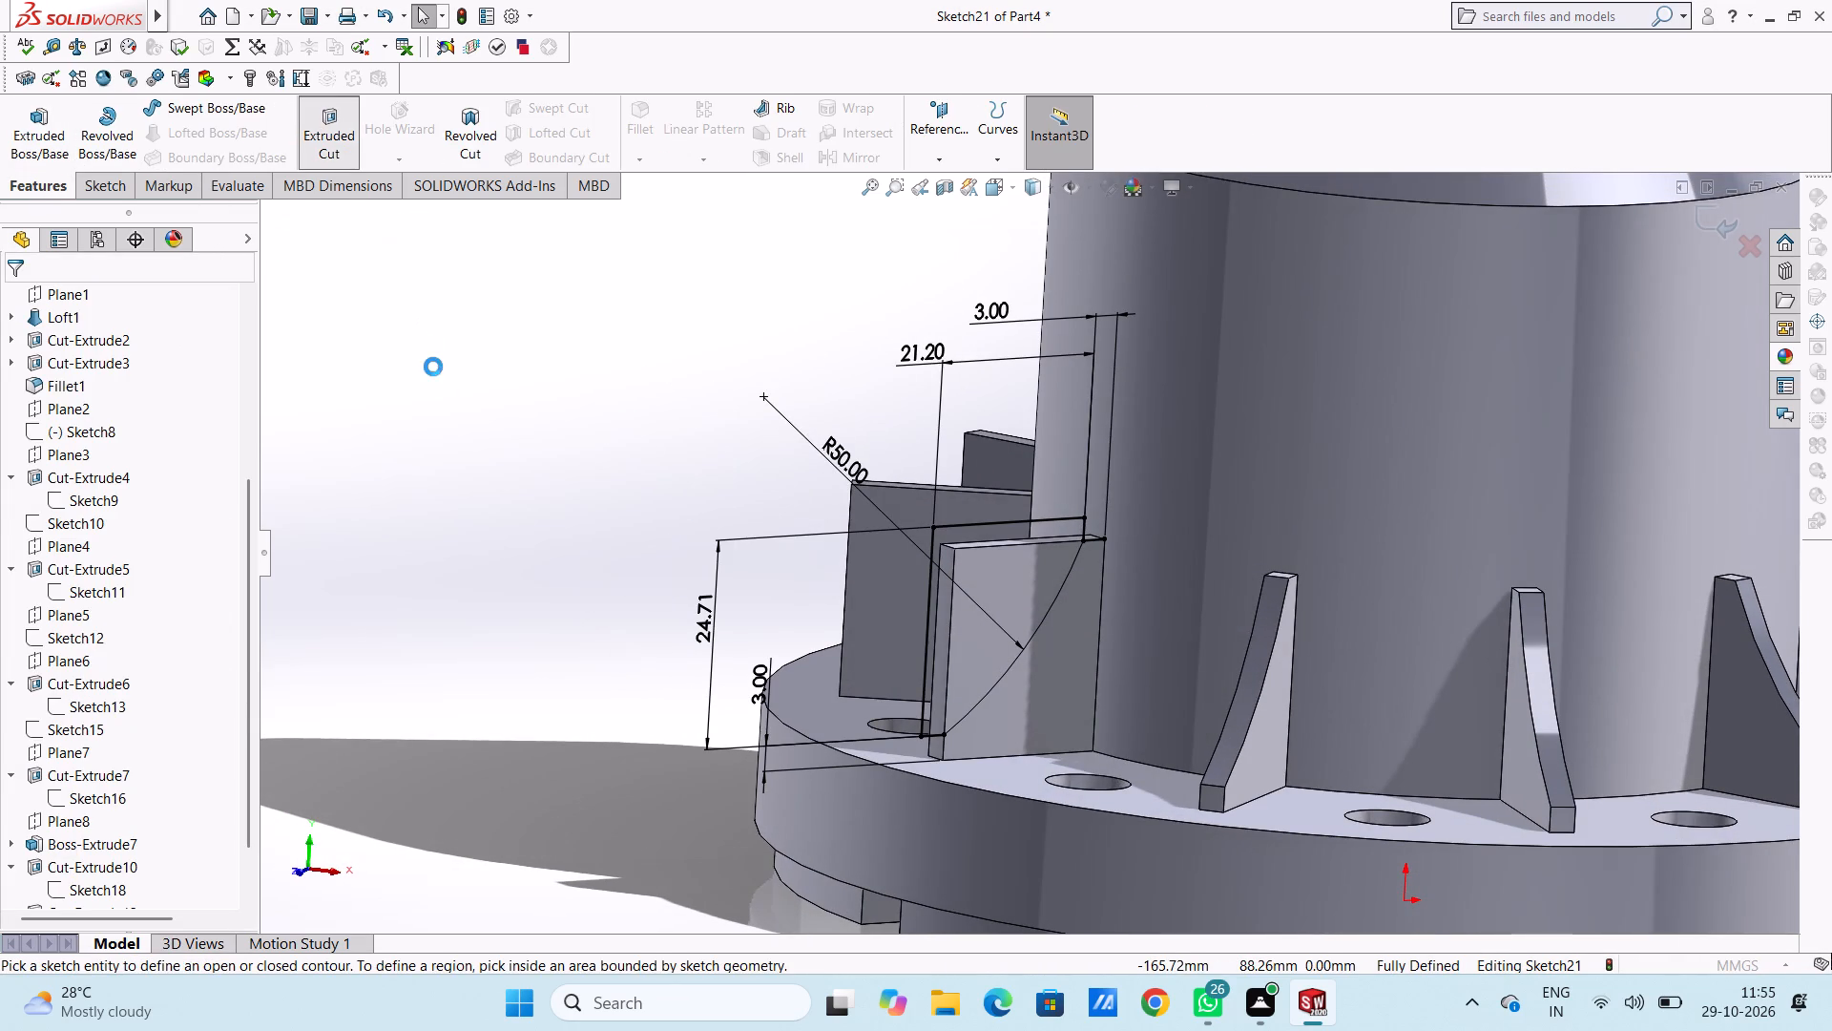
click(959, 573)
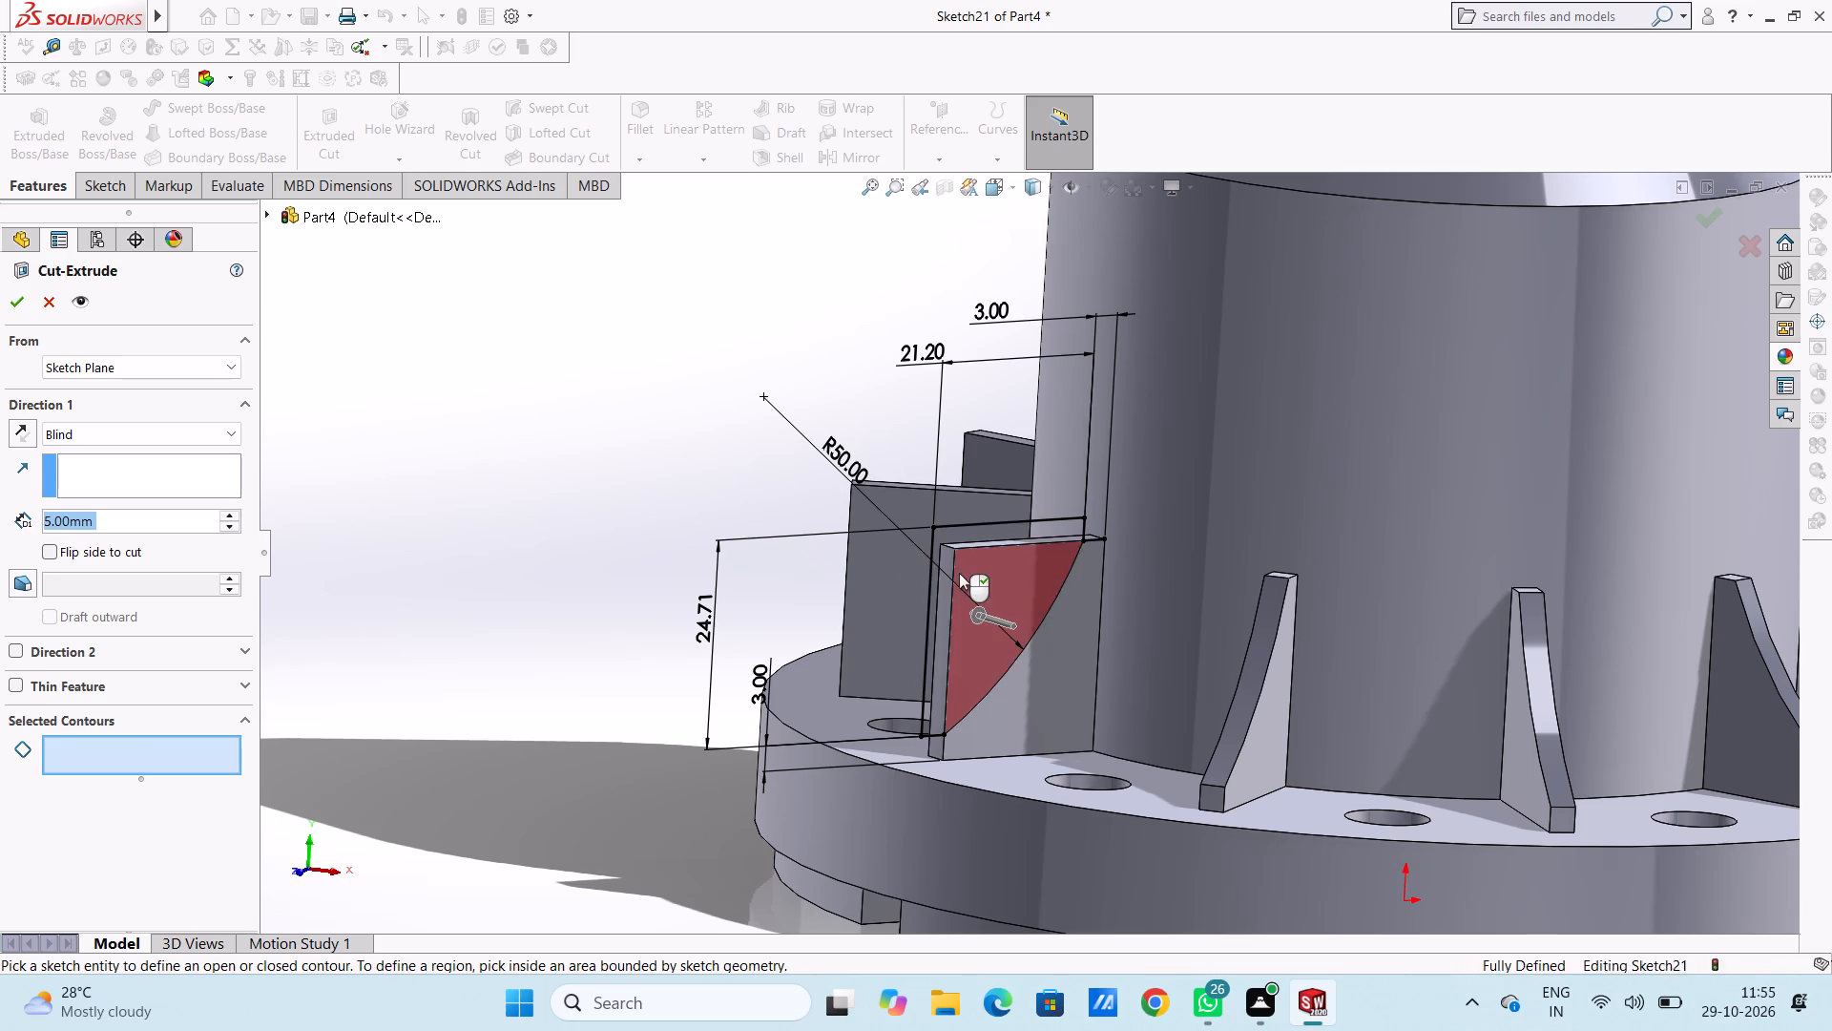
click(975, 541)
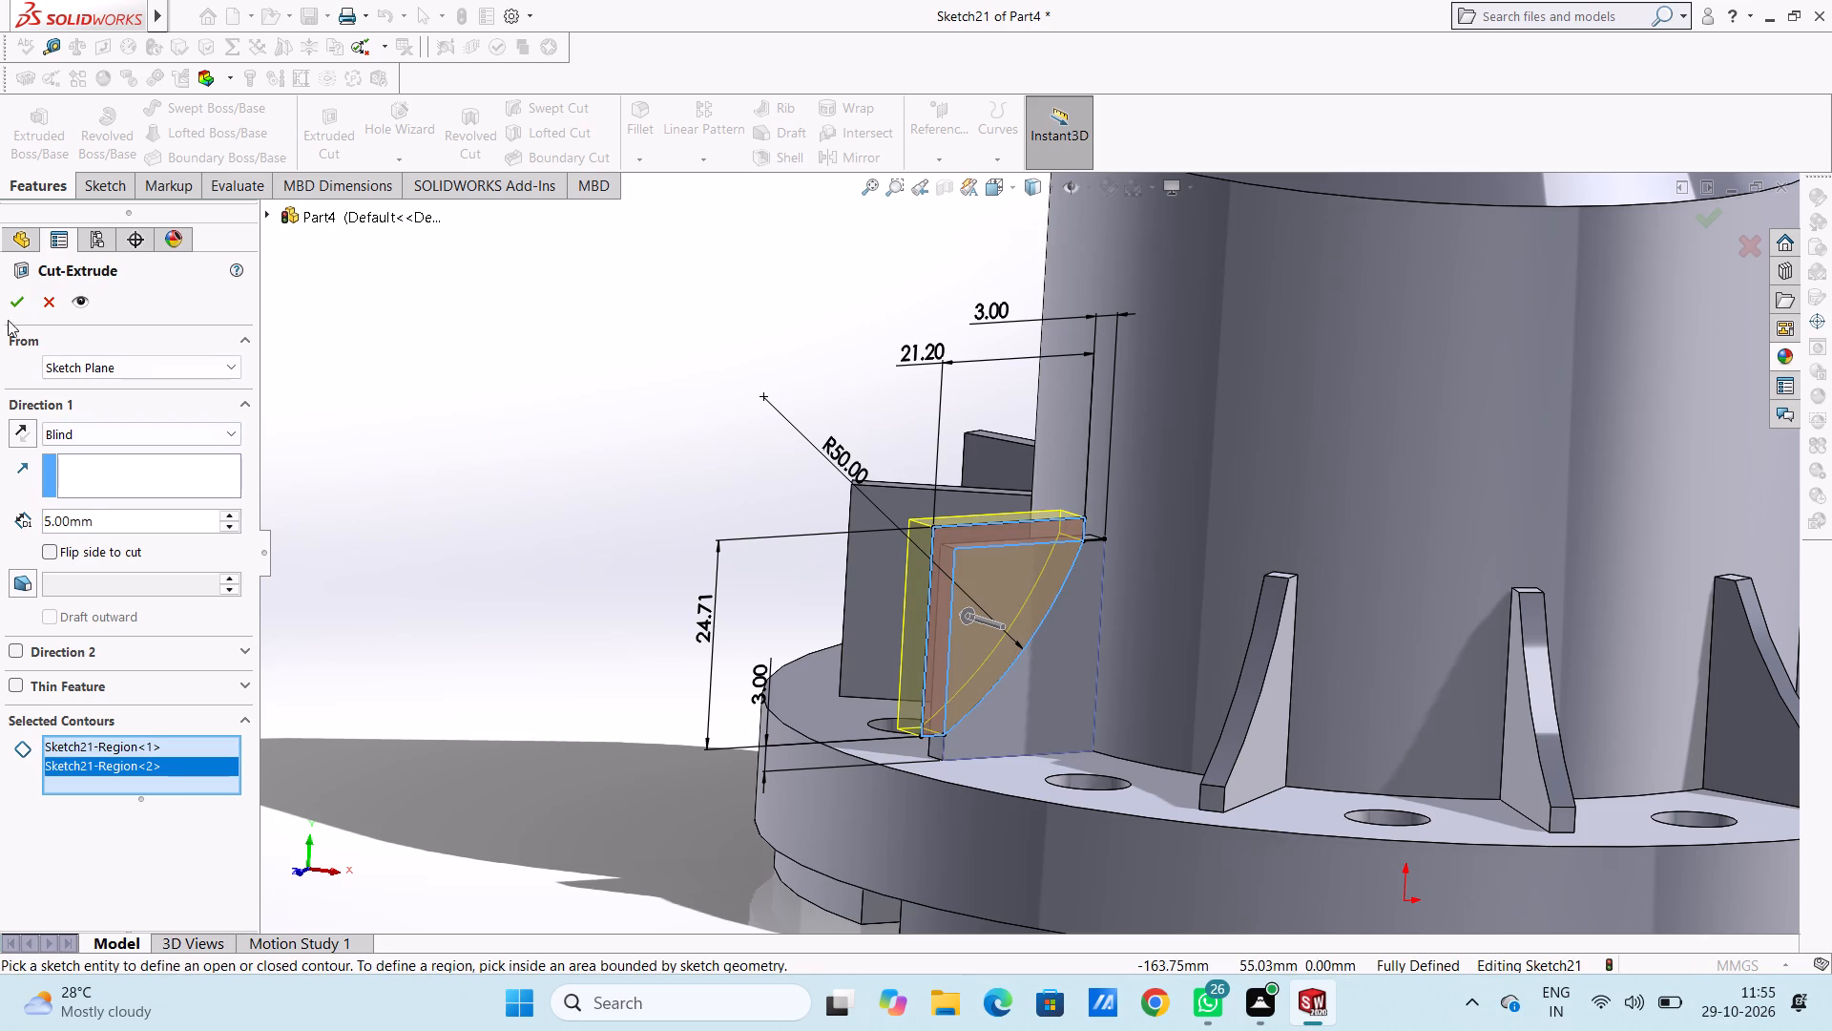
click(15, 304)
click(434, 477)
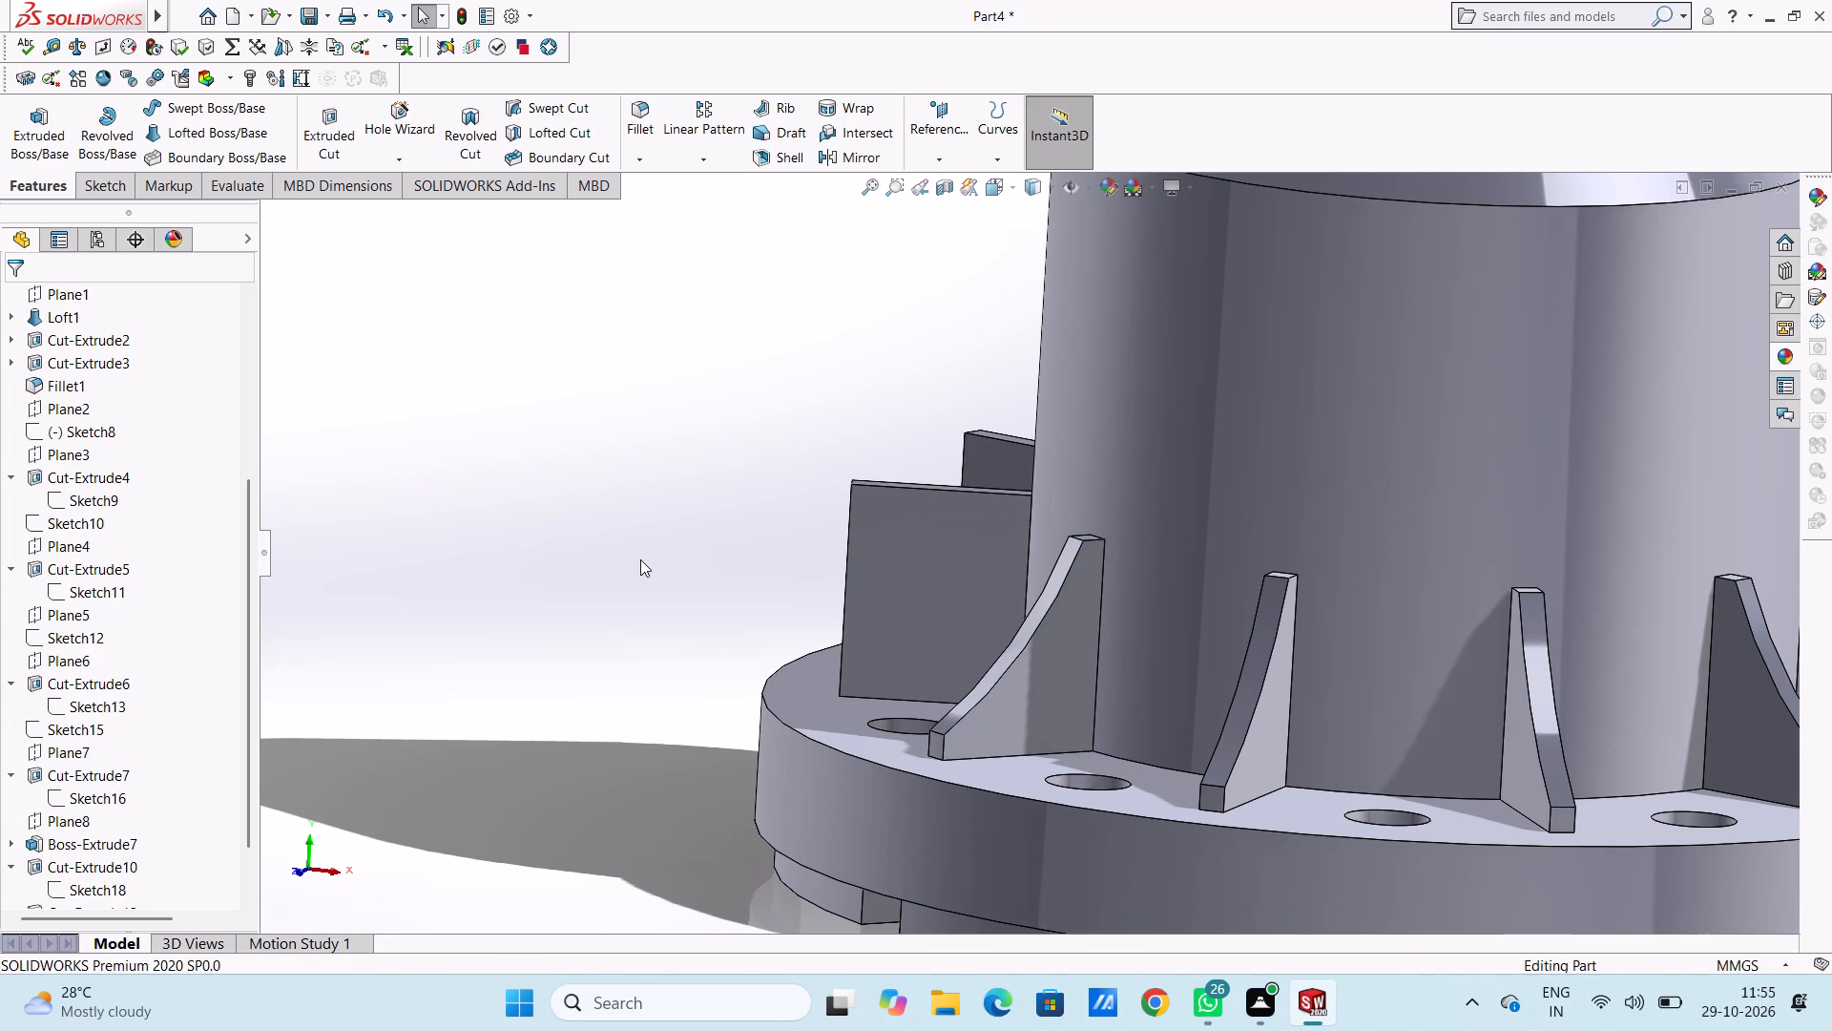
Start a sketch on the side face of the next uncut rectangular rib, adjacent to the one just cut.
middle_drag(681, 500, 728, 526)
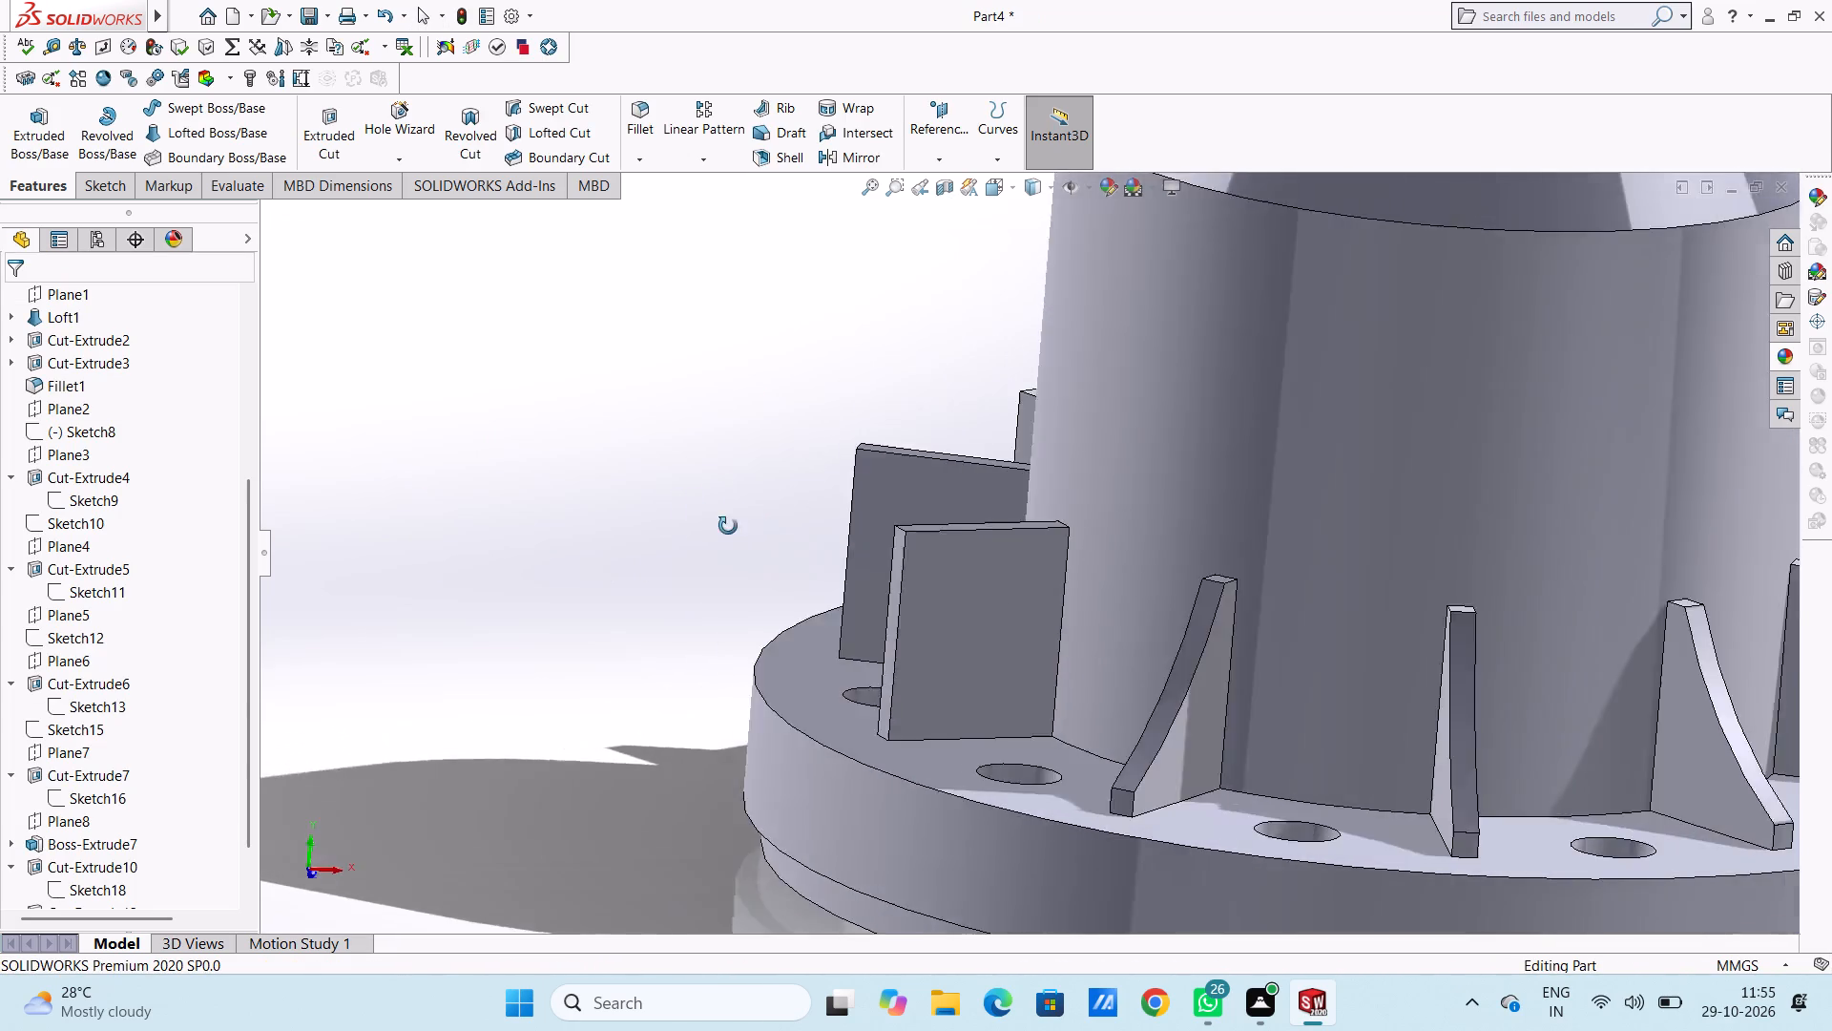
middle_drag(728, 526, 692, 518)
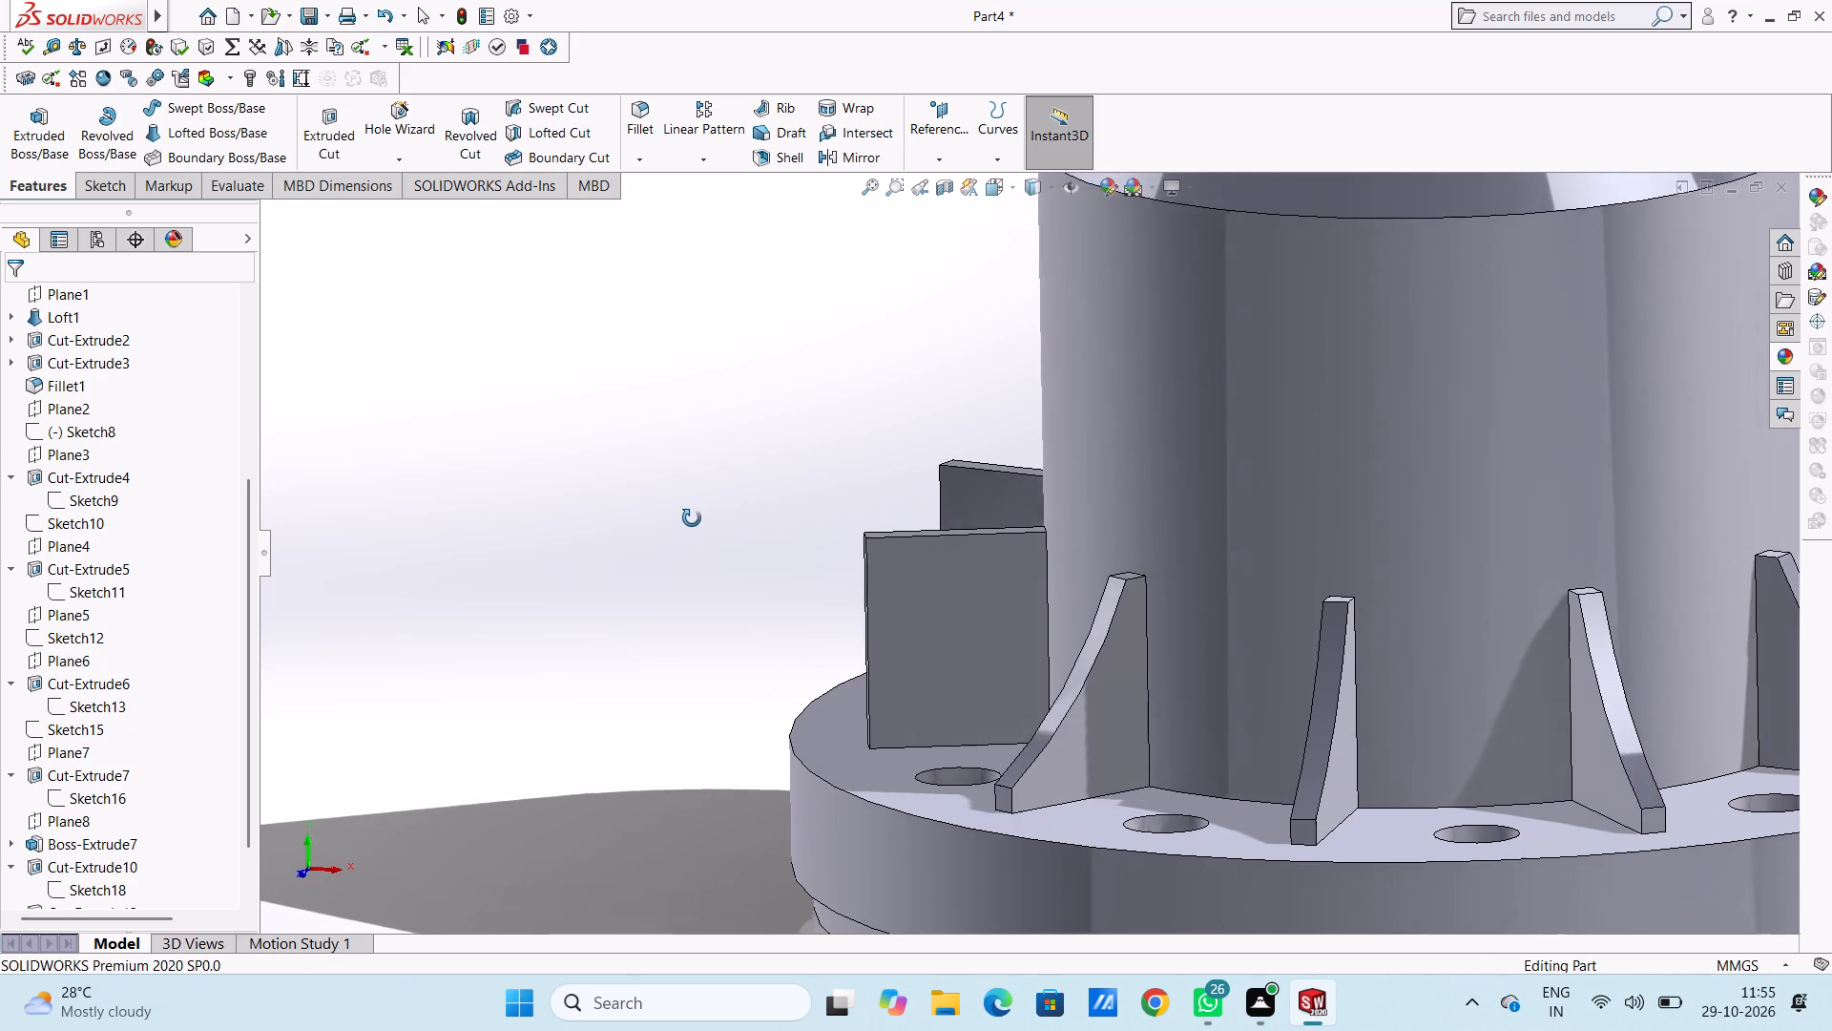
middle_drag(692, 518, 692, 517)
scroll(1038, 659, down, 2)
middle_drag(1049, 663, 1043, 609)
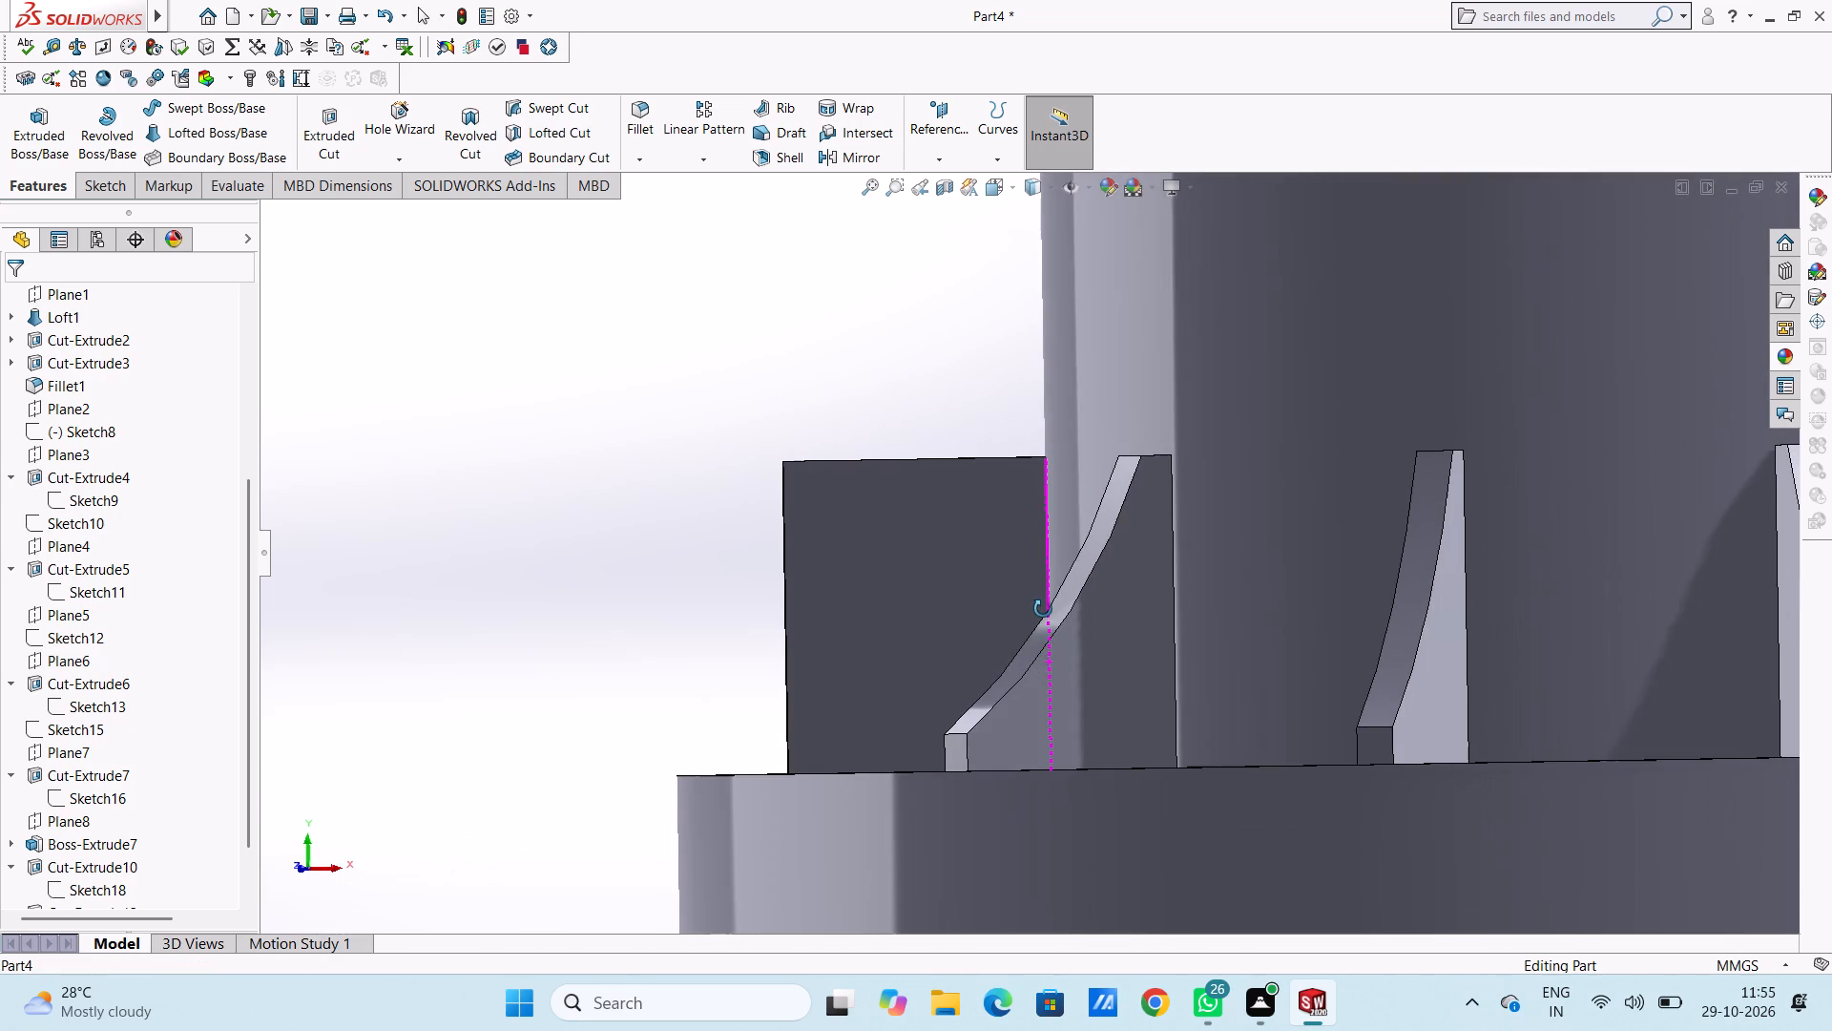
middle_drag(1043, 609, 1043, 618)
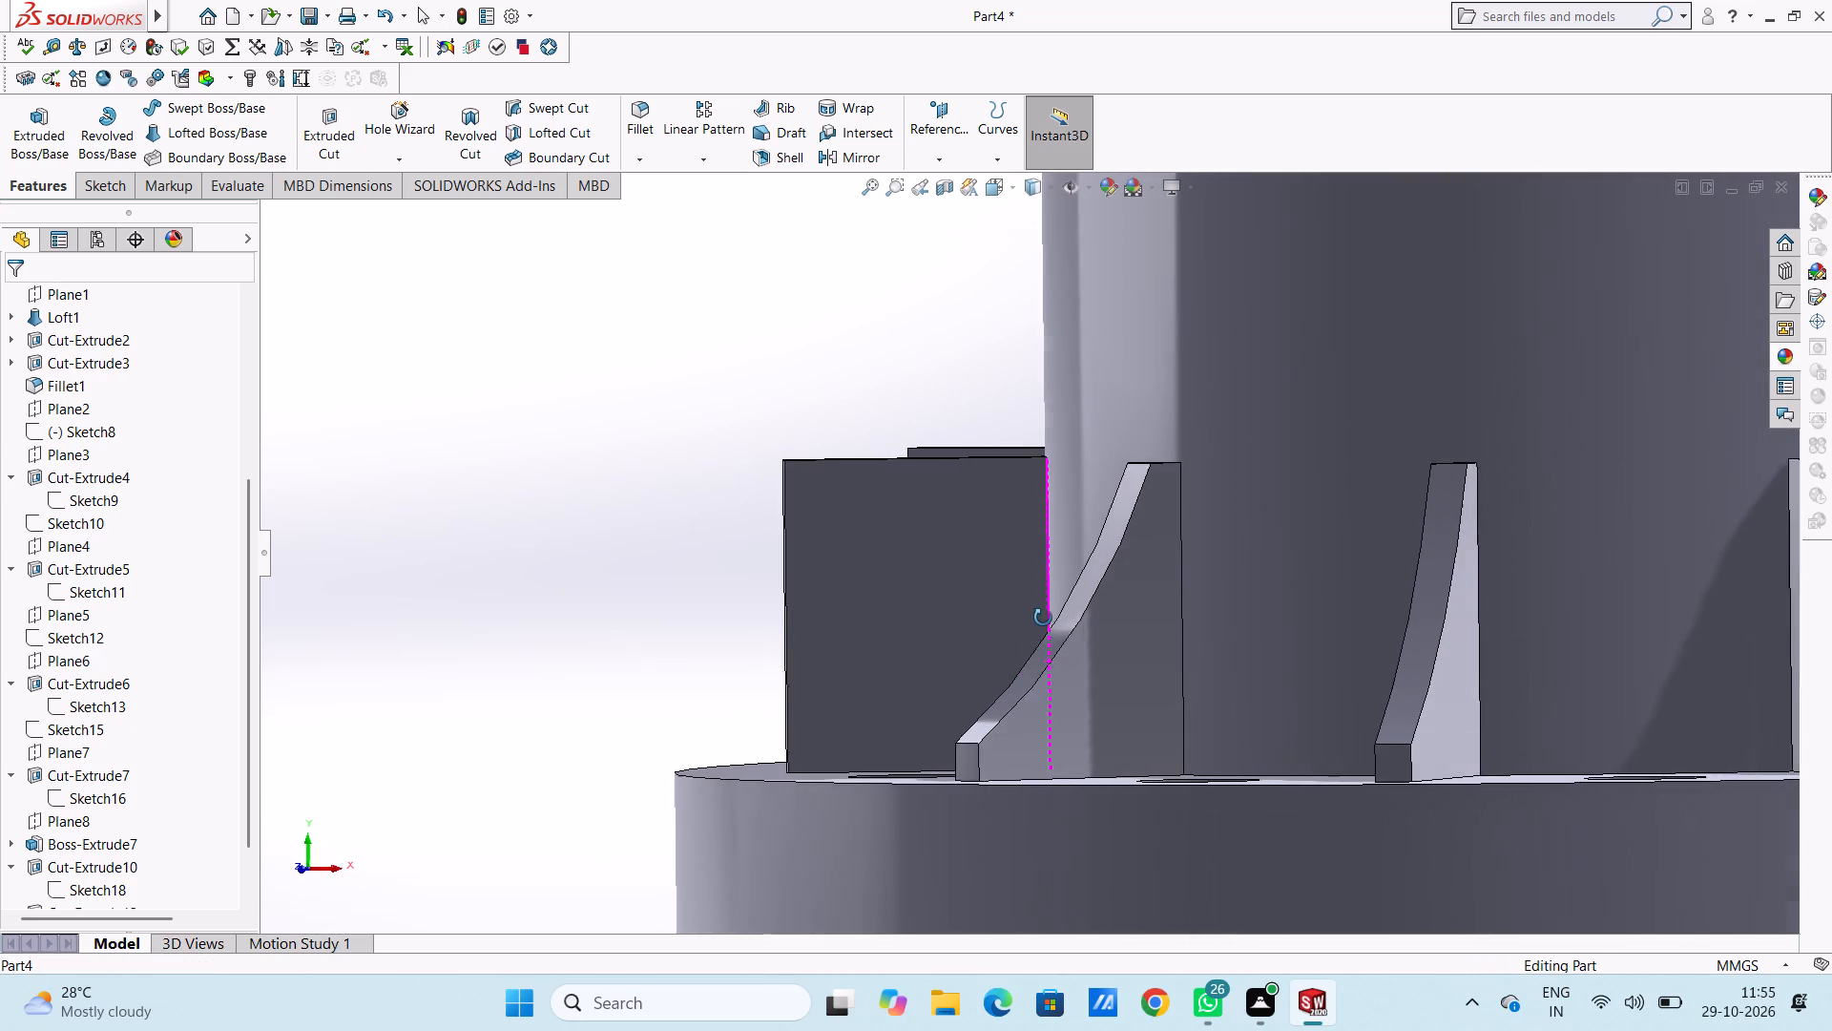
middle_drag(1043, 618, 1042, 620)
scroll(916, 581, down, 4)
click(972, 556)
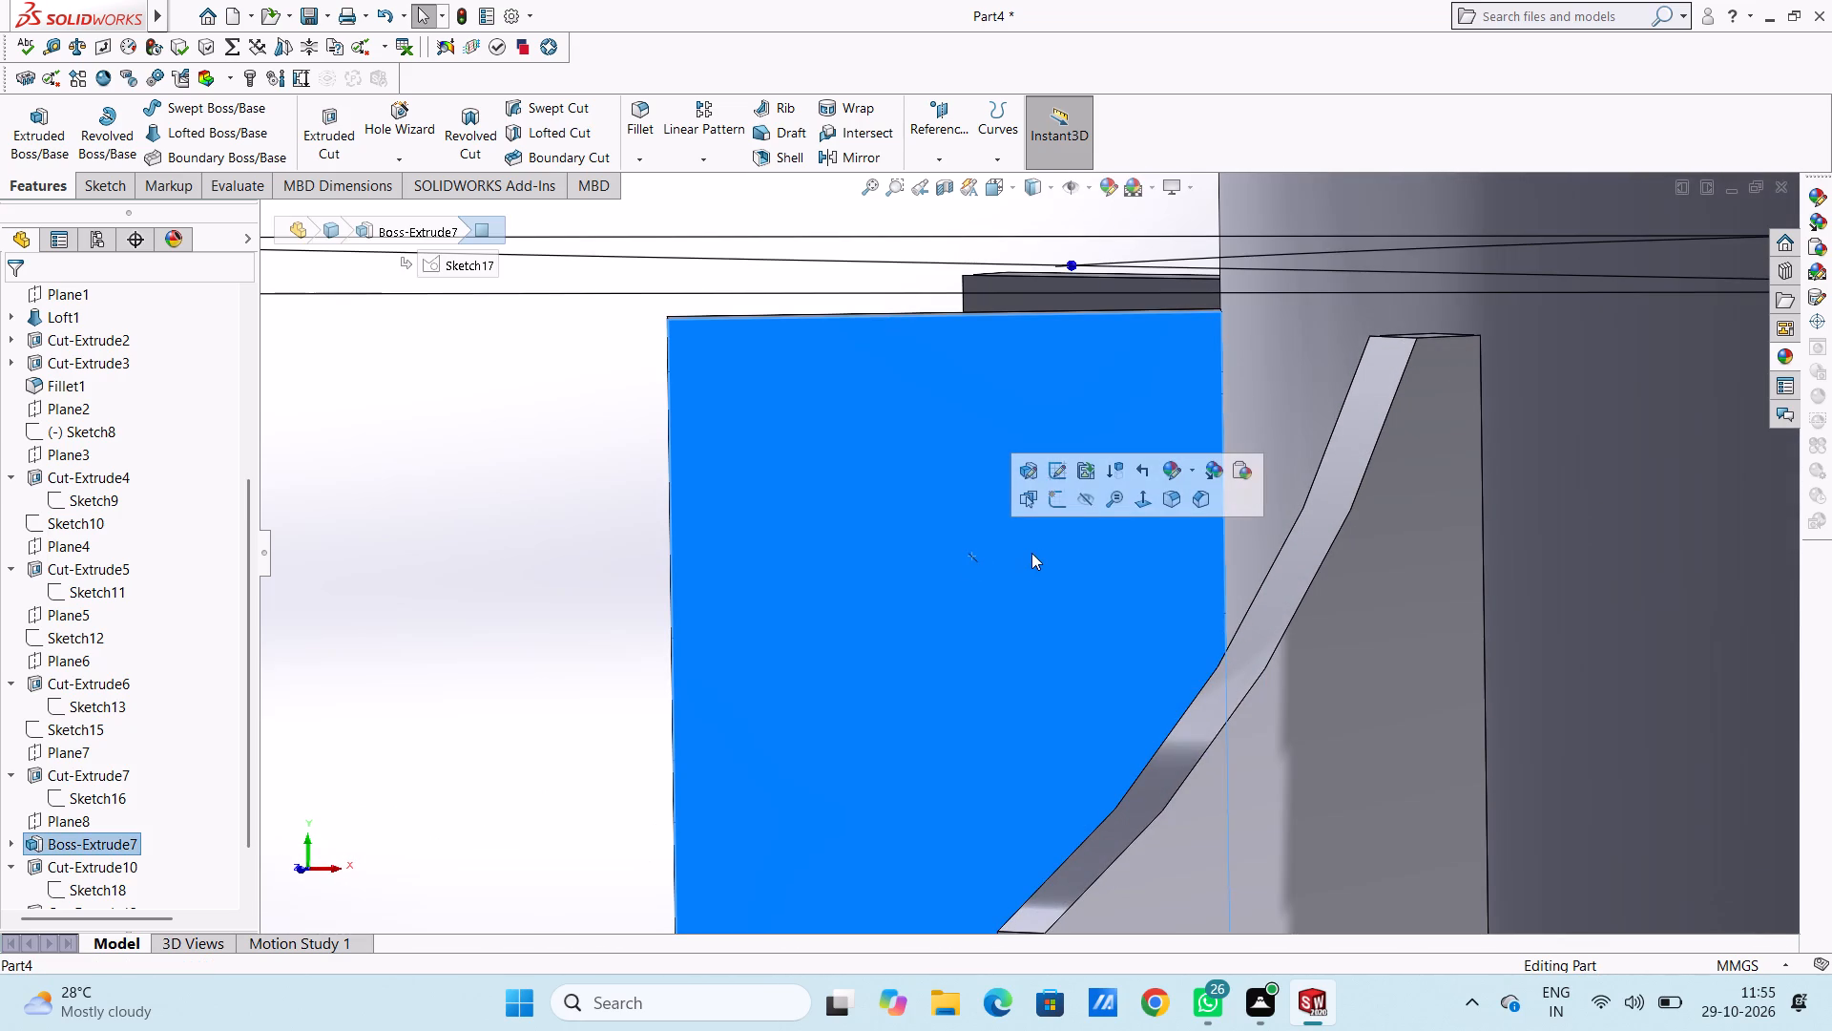
click(1052, 501)
click(447, 584)
Sketch an open line profile around the rib's outer corner: 3 mm along the top edge, up, about 20 mm outward, about 22.8 mm down, then back to the outer edge.
scroll(462, 583, up, 2)
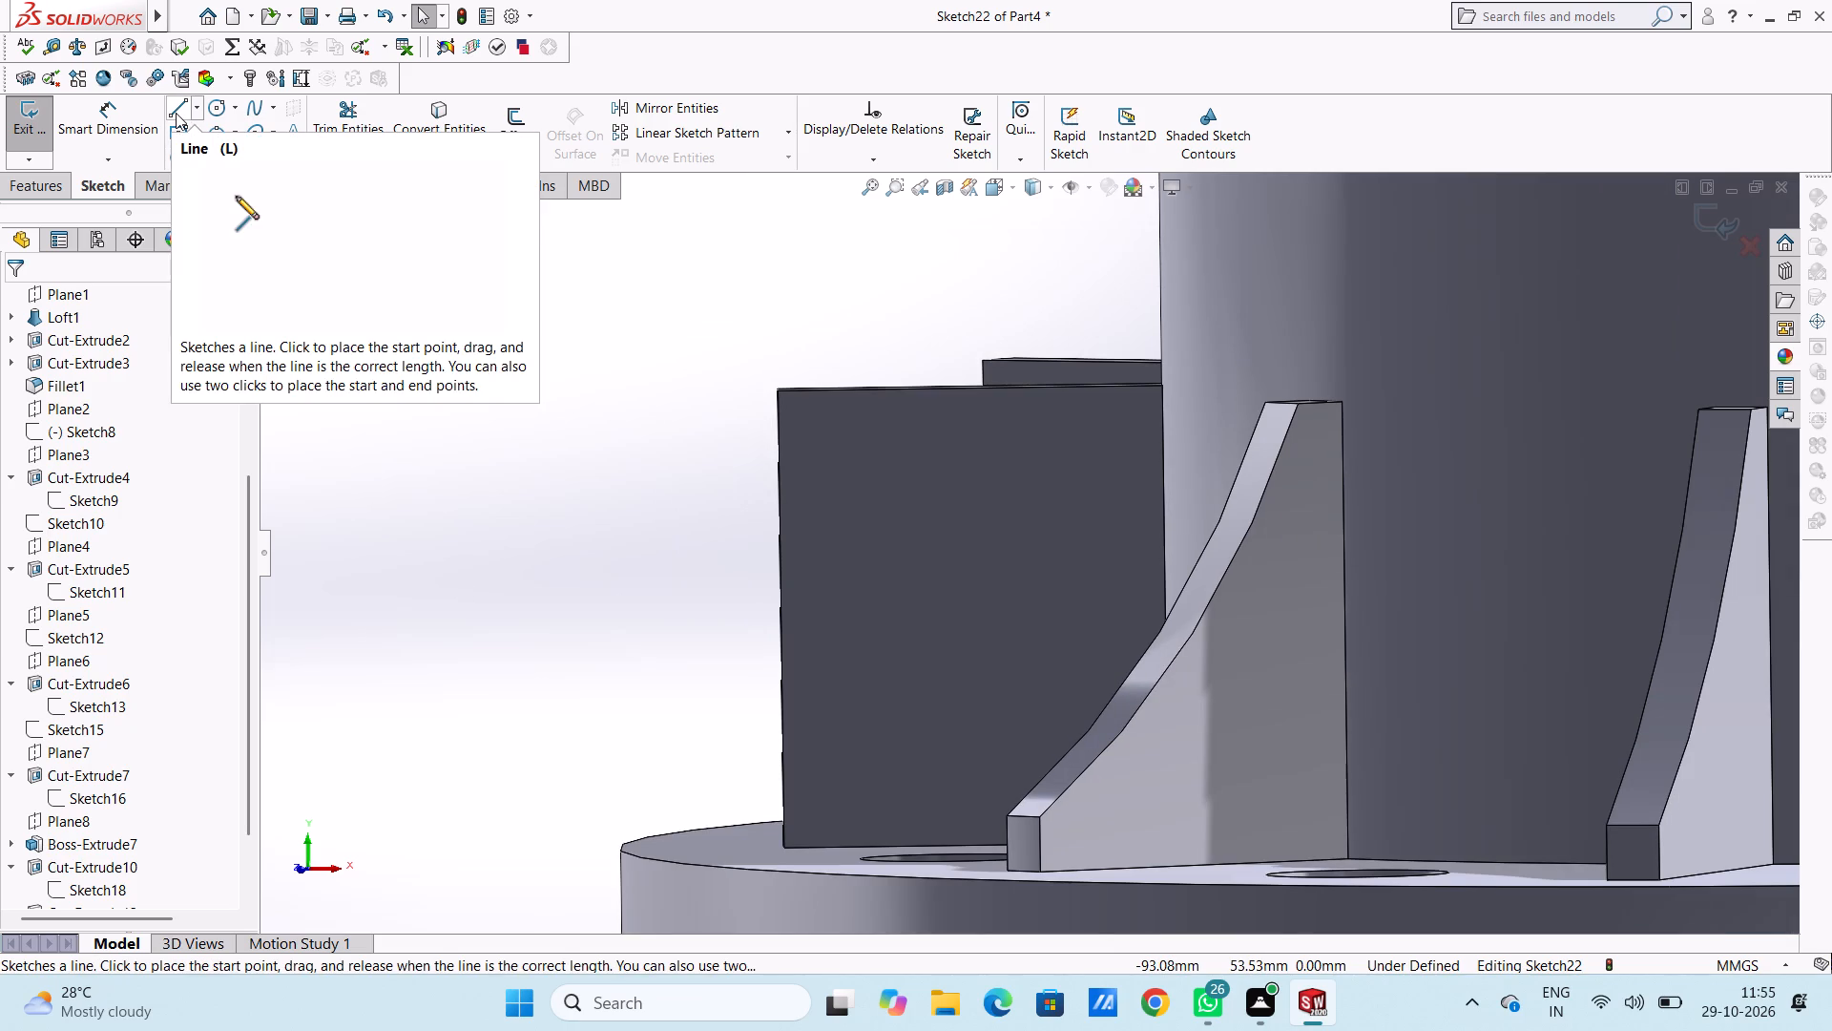
click(176, 113)
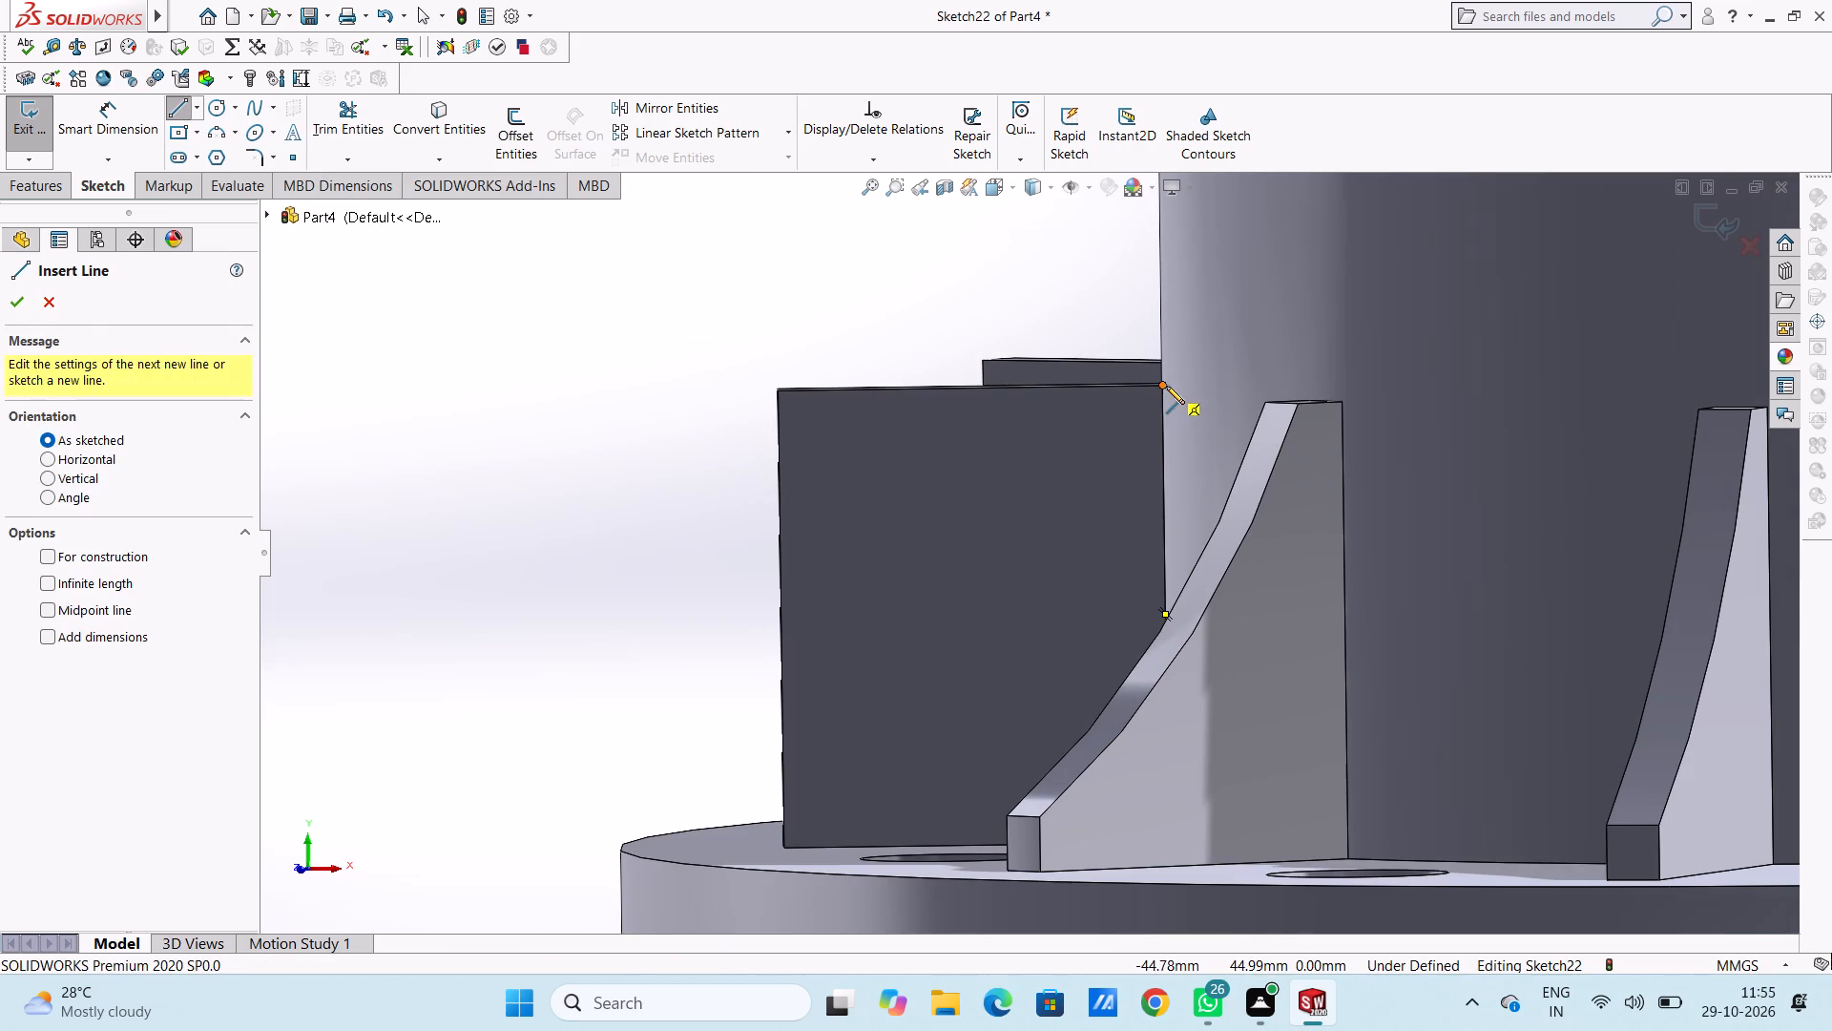
click(1166, 386)
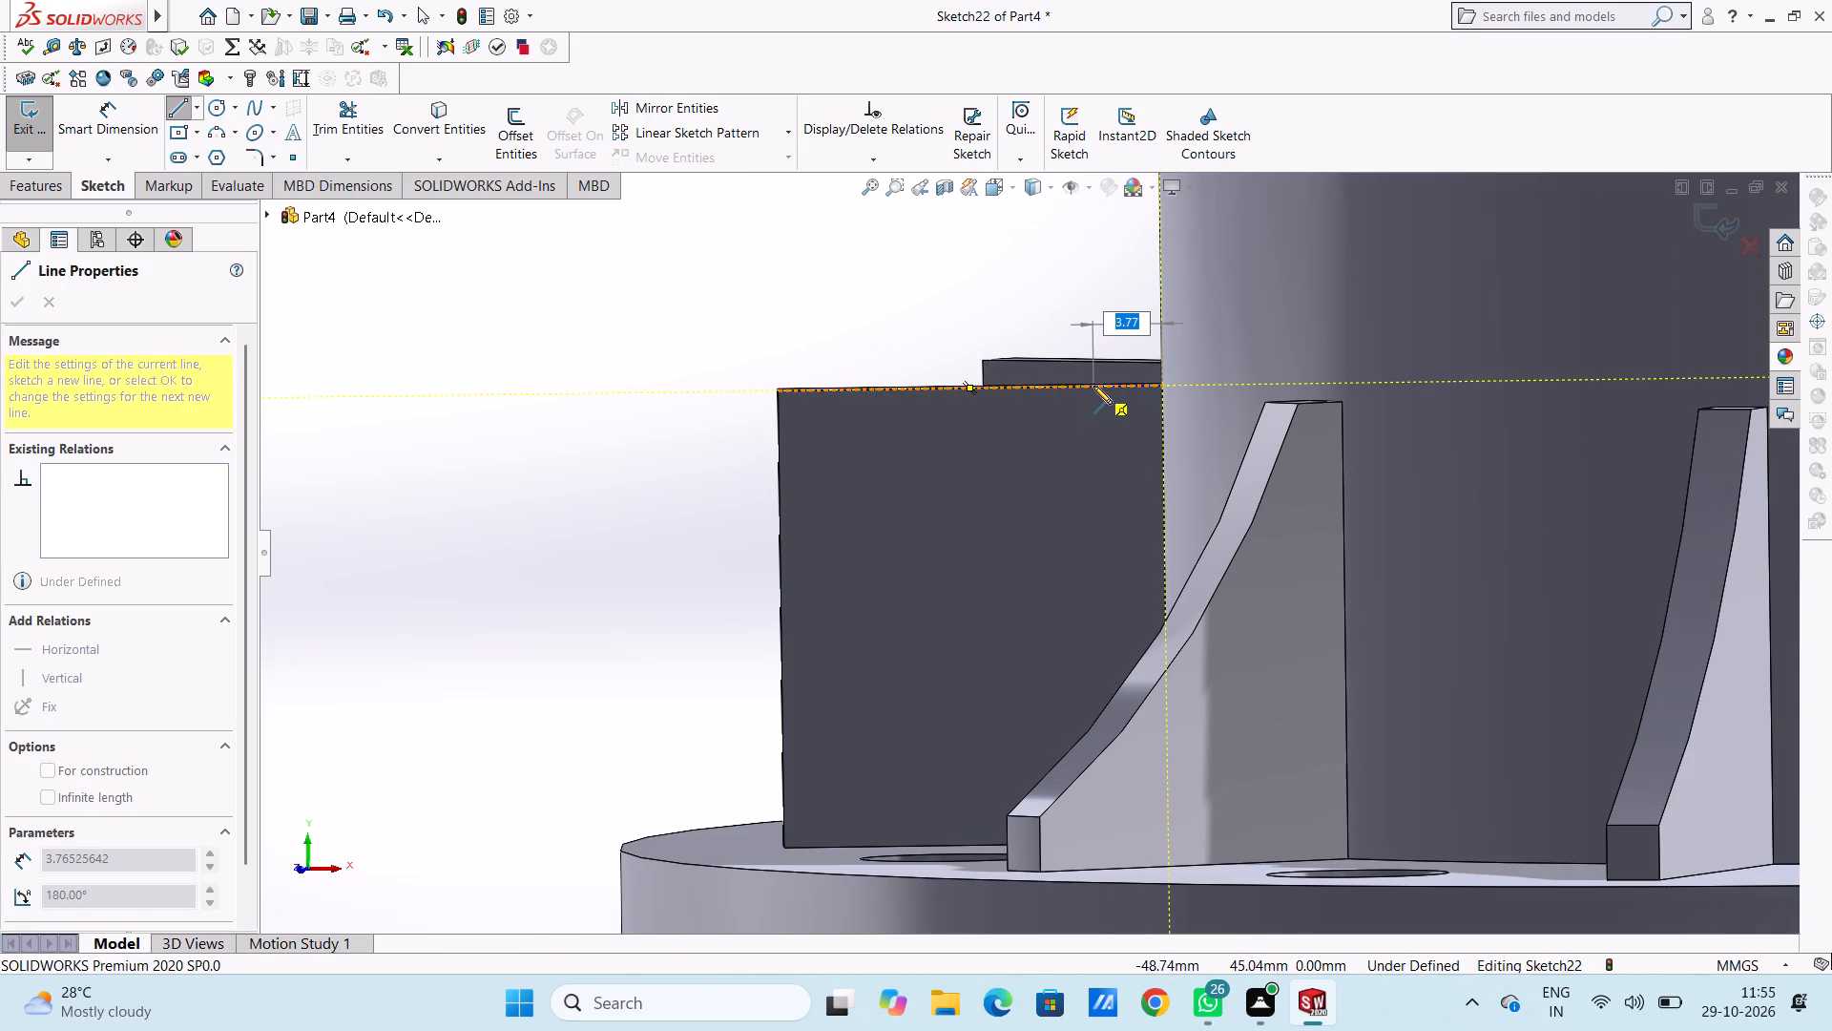
key(3)
key(Return)
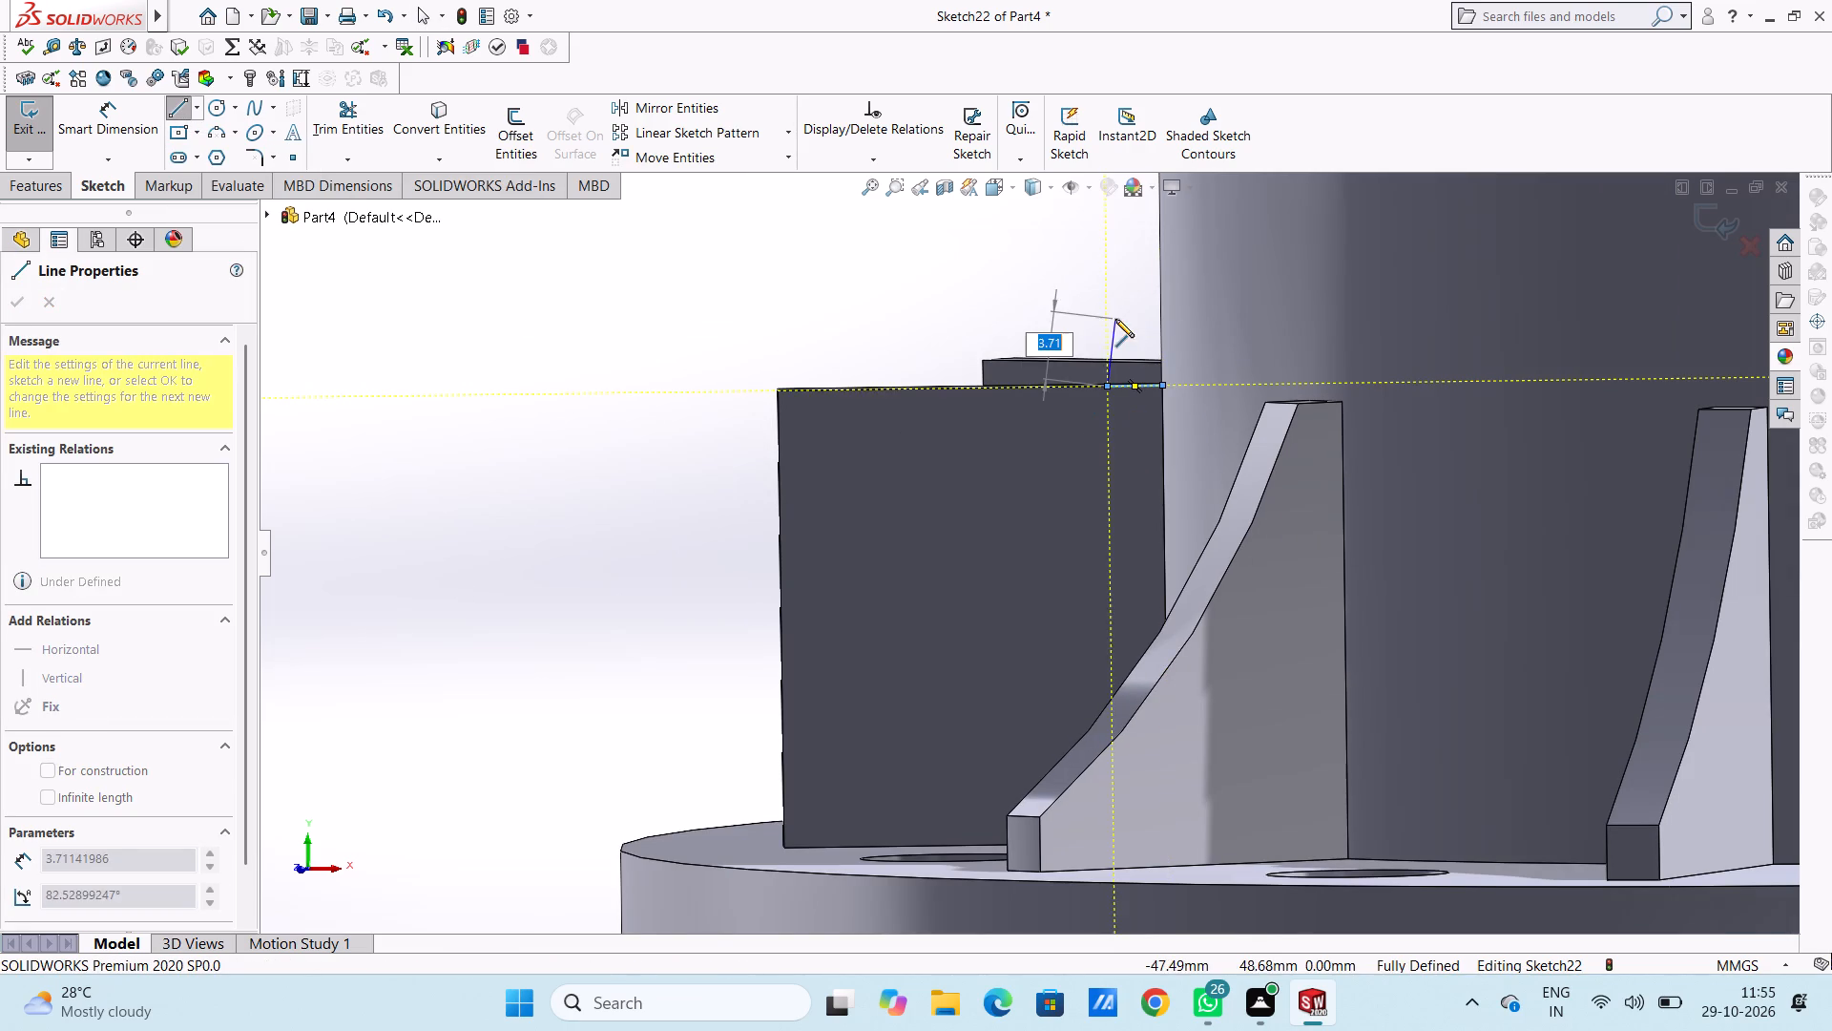
click(1112, 337)
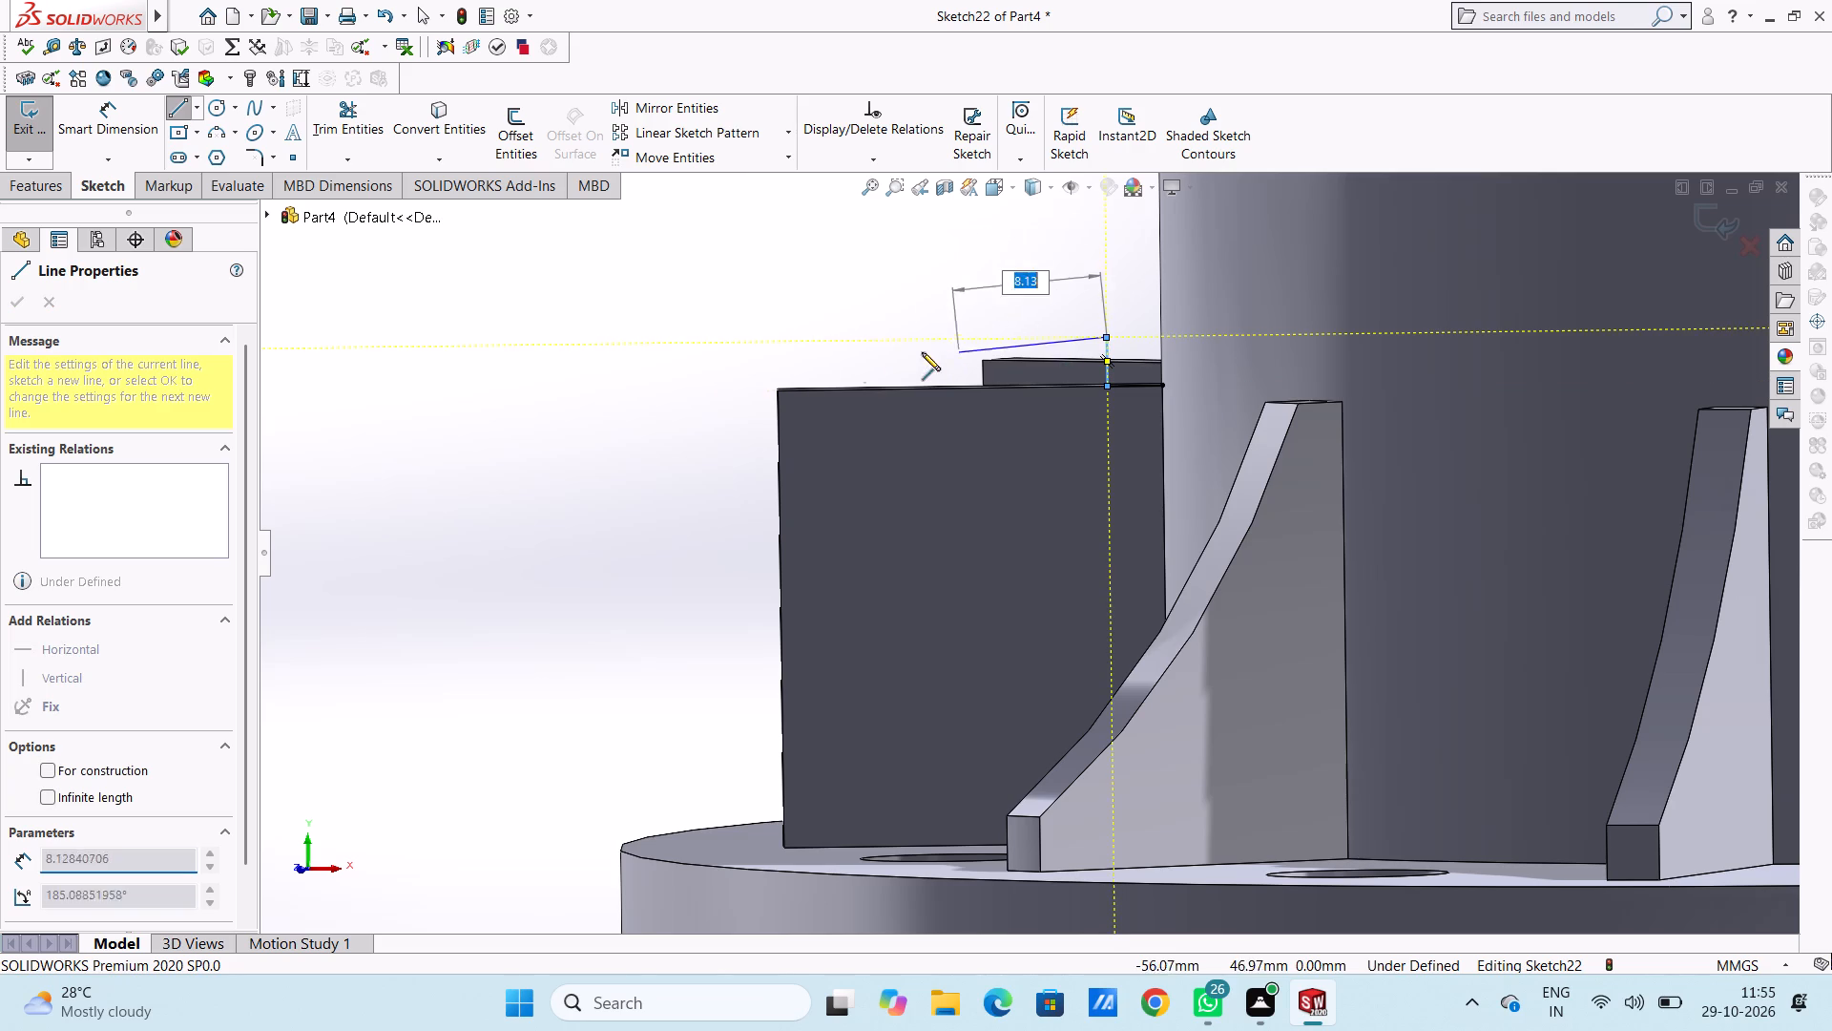
click(740, 344)
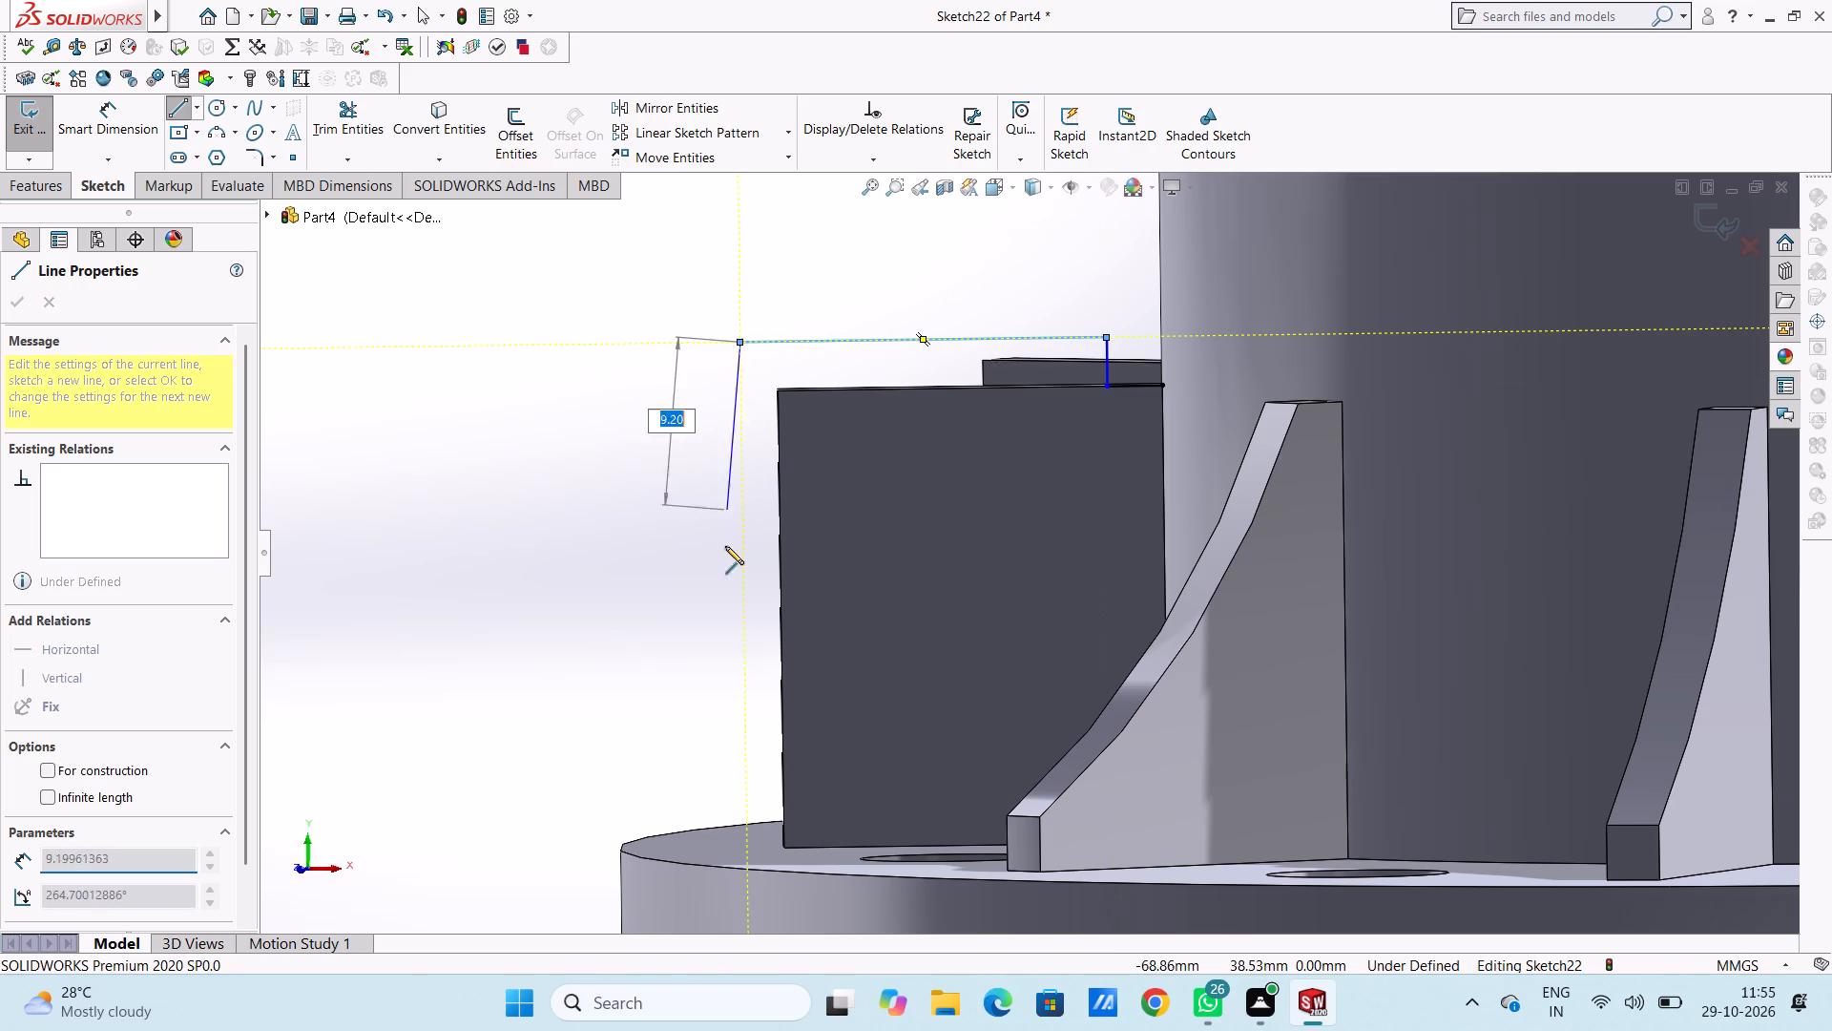
click(746, 759)
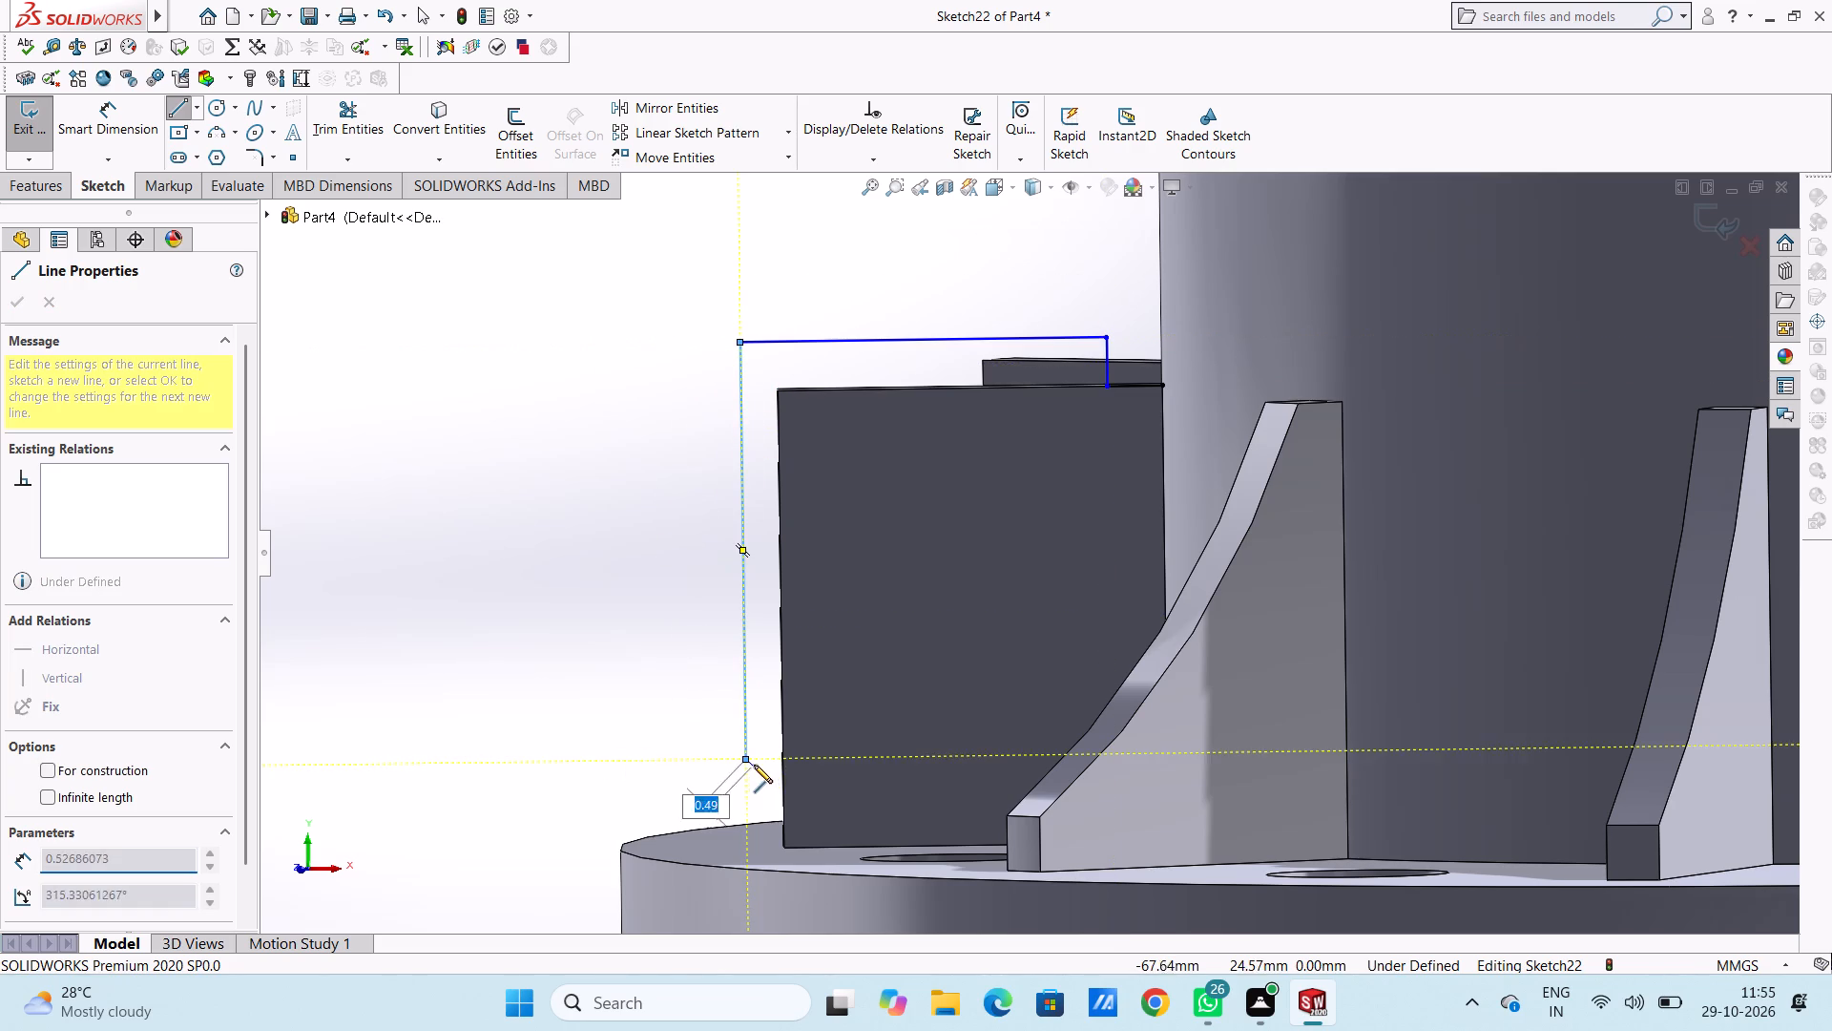
click(782, 759)
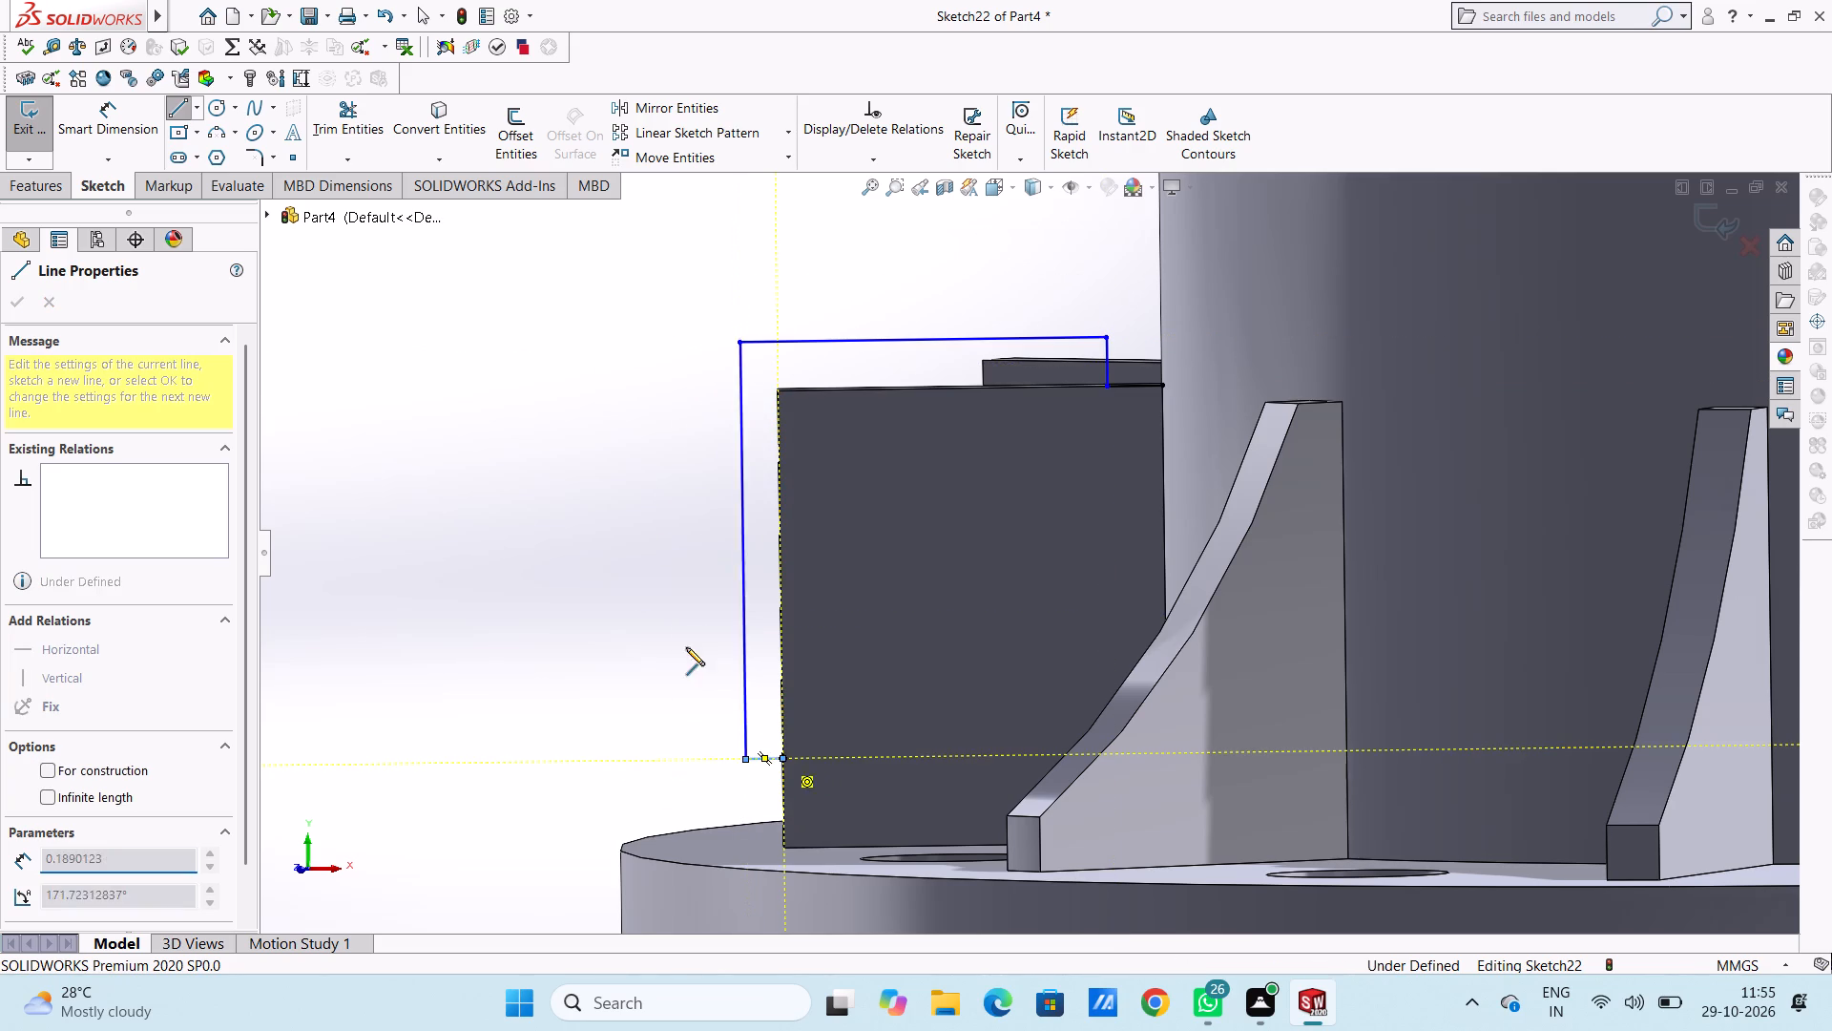
right_click(604, 529)
click(614, 545)
click(578, 533)
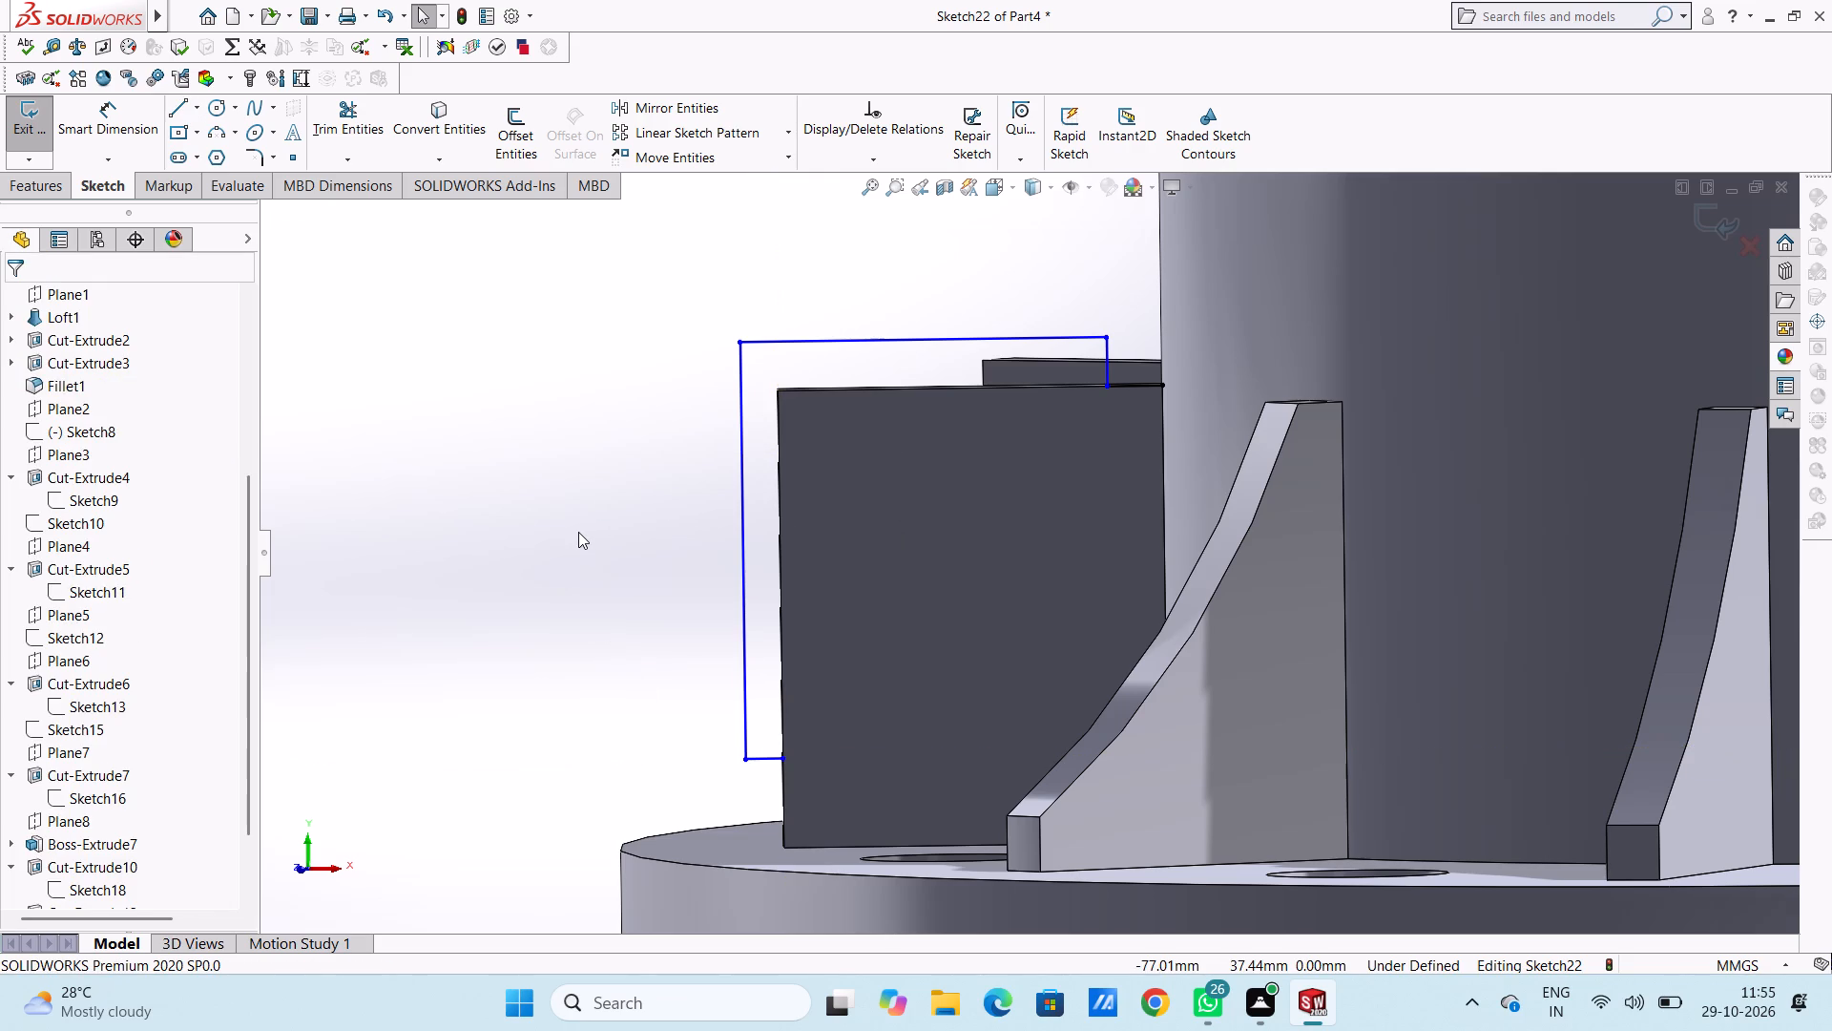
Dimension the profile's lower endpoint 3 mm above the rib's base corner and the short top-edge line at 3 mm.
click(120, 124)
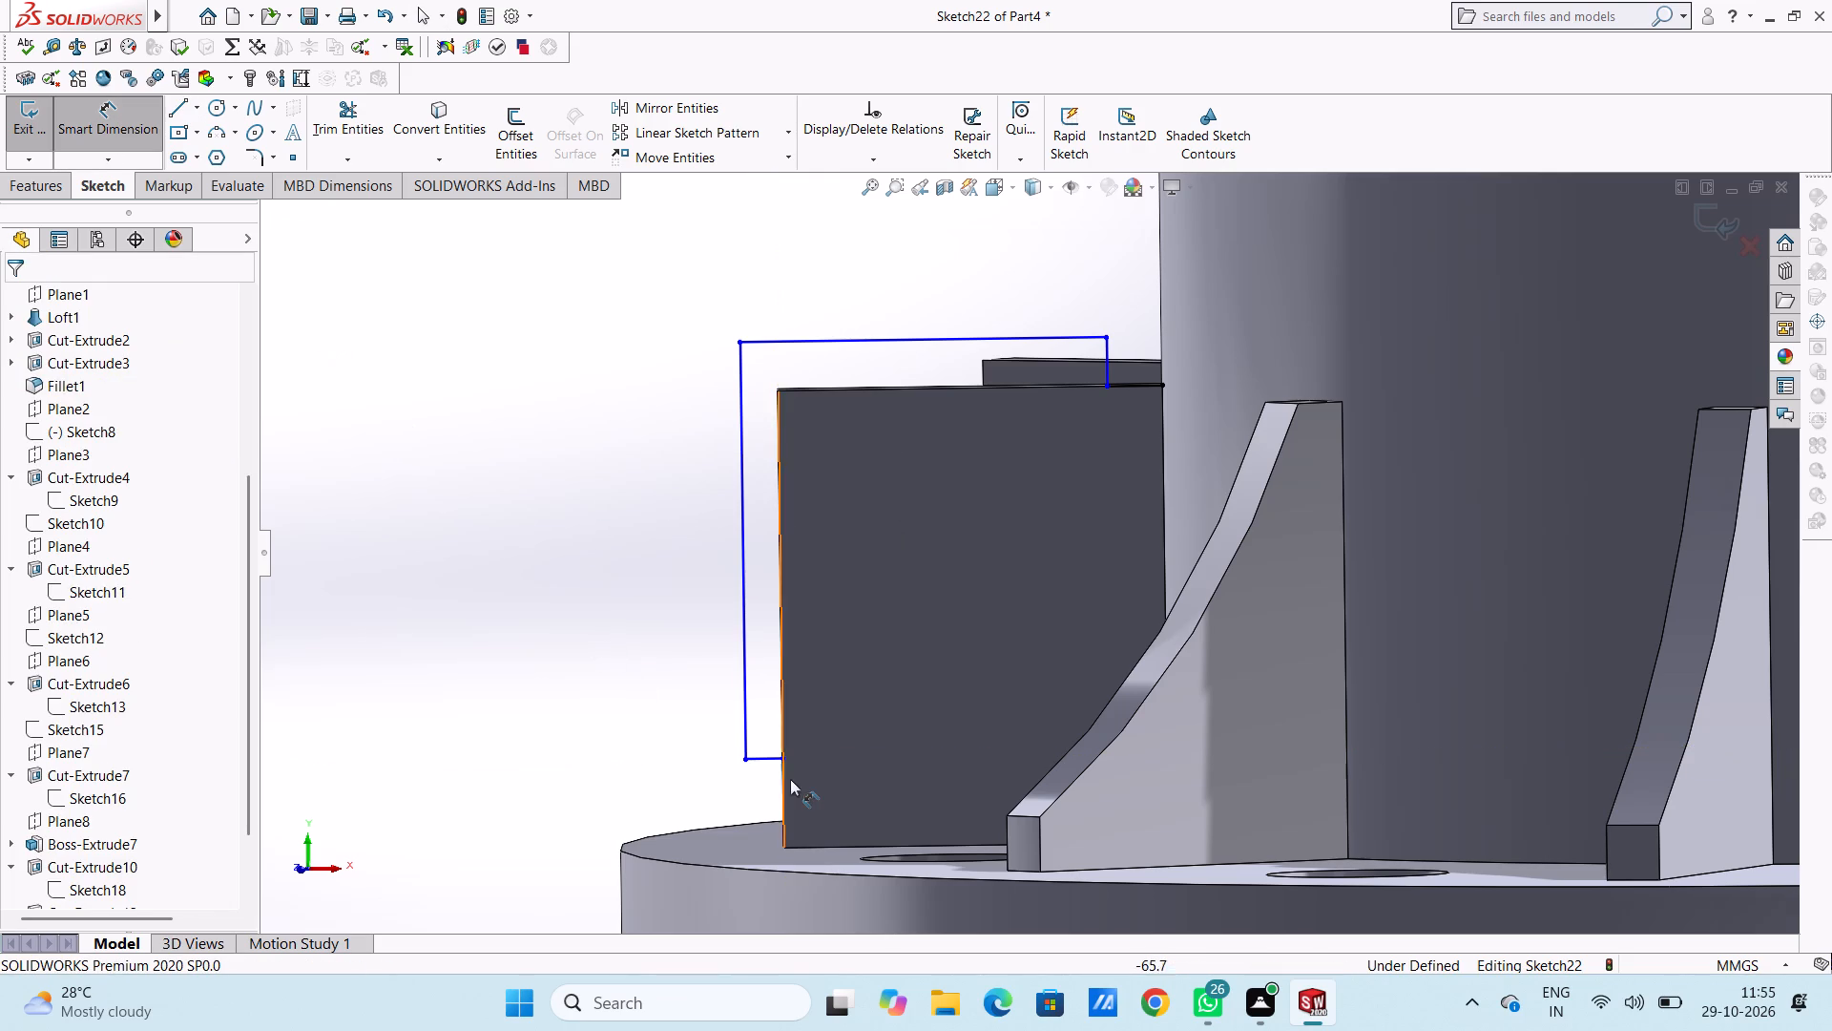
click(784, 761)
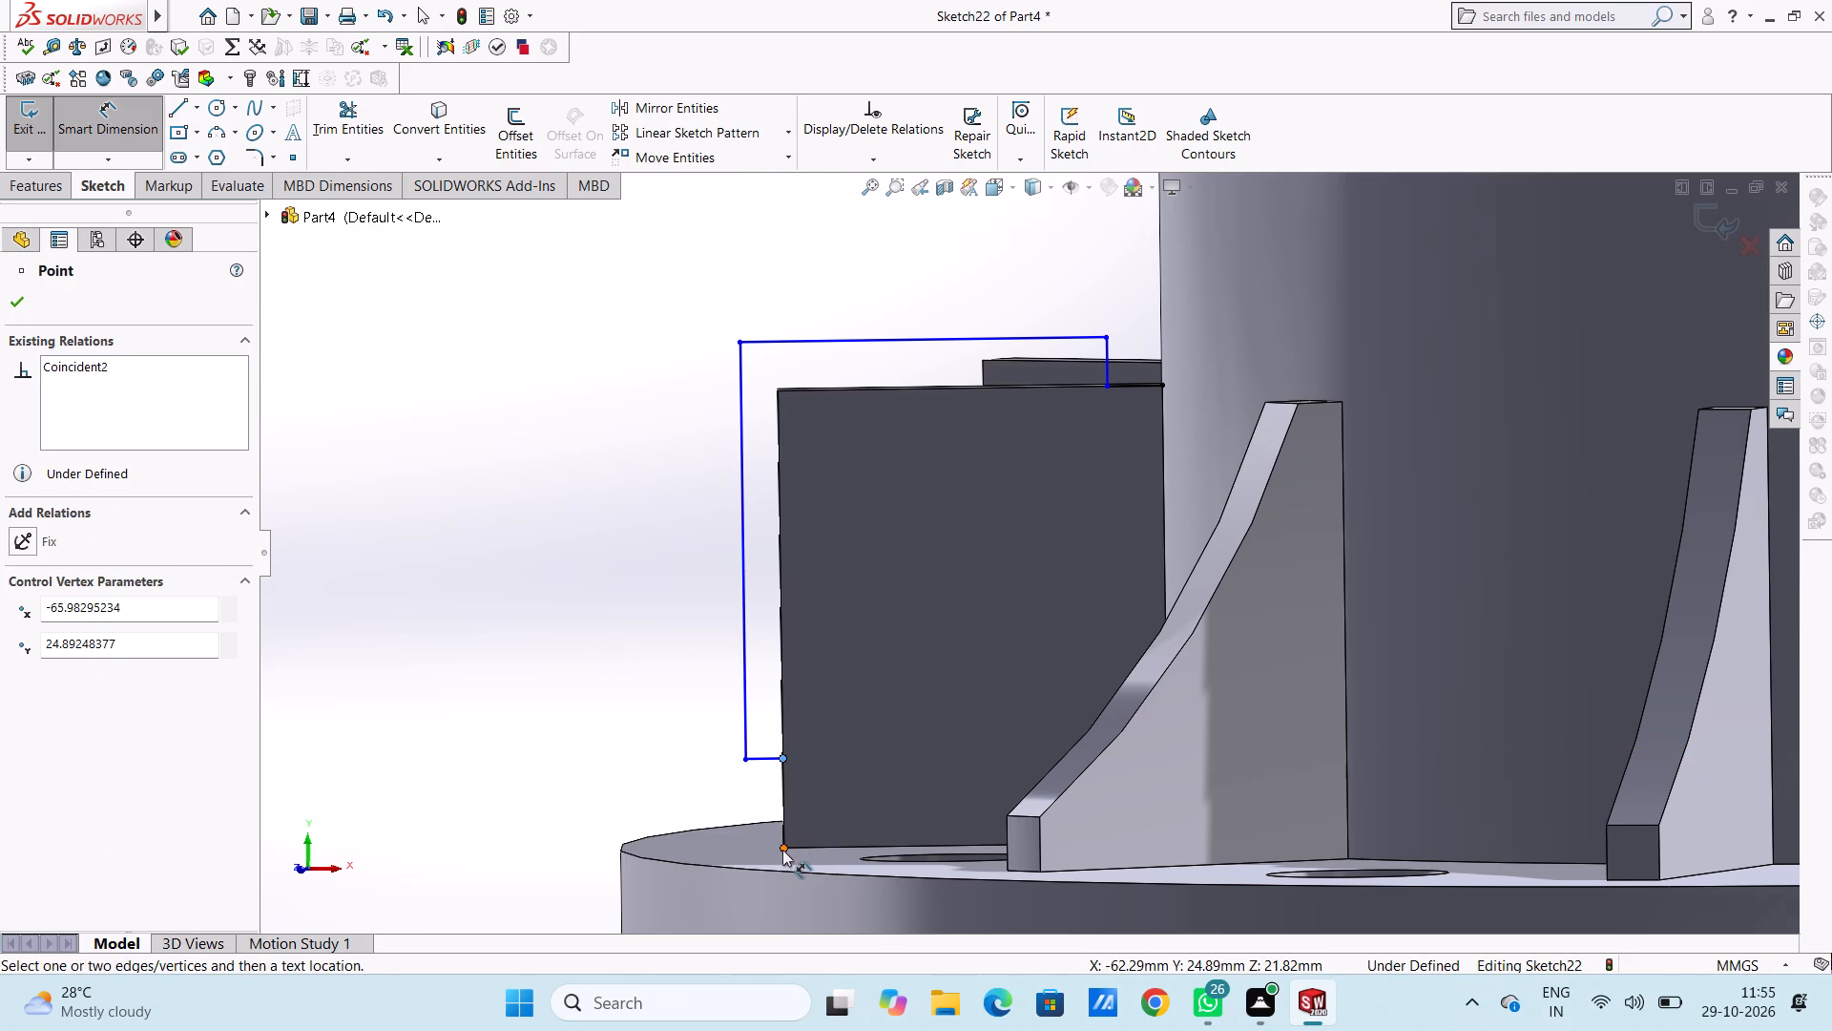
click(782, 847)
click(405, 721)
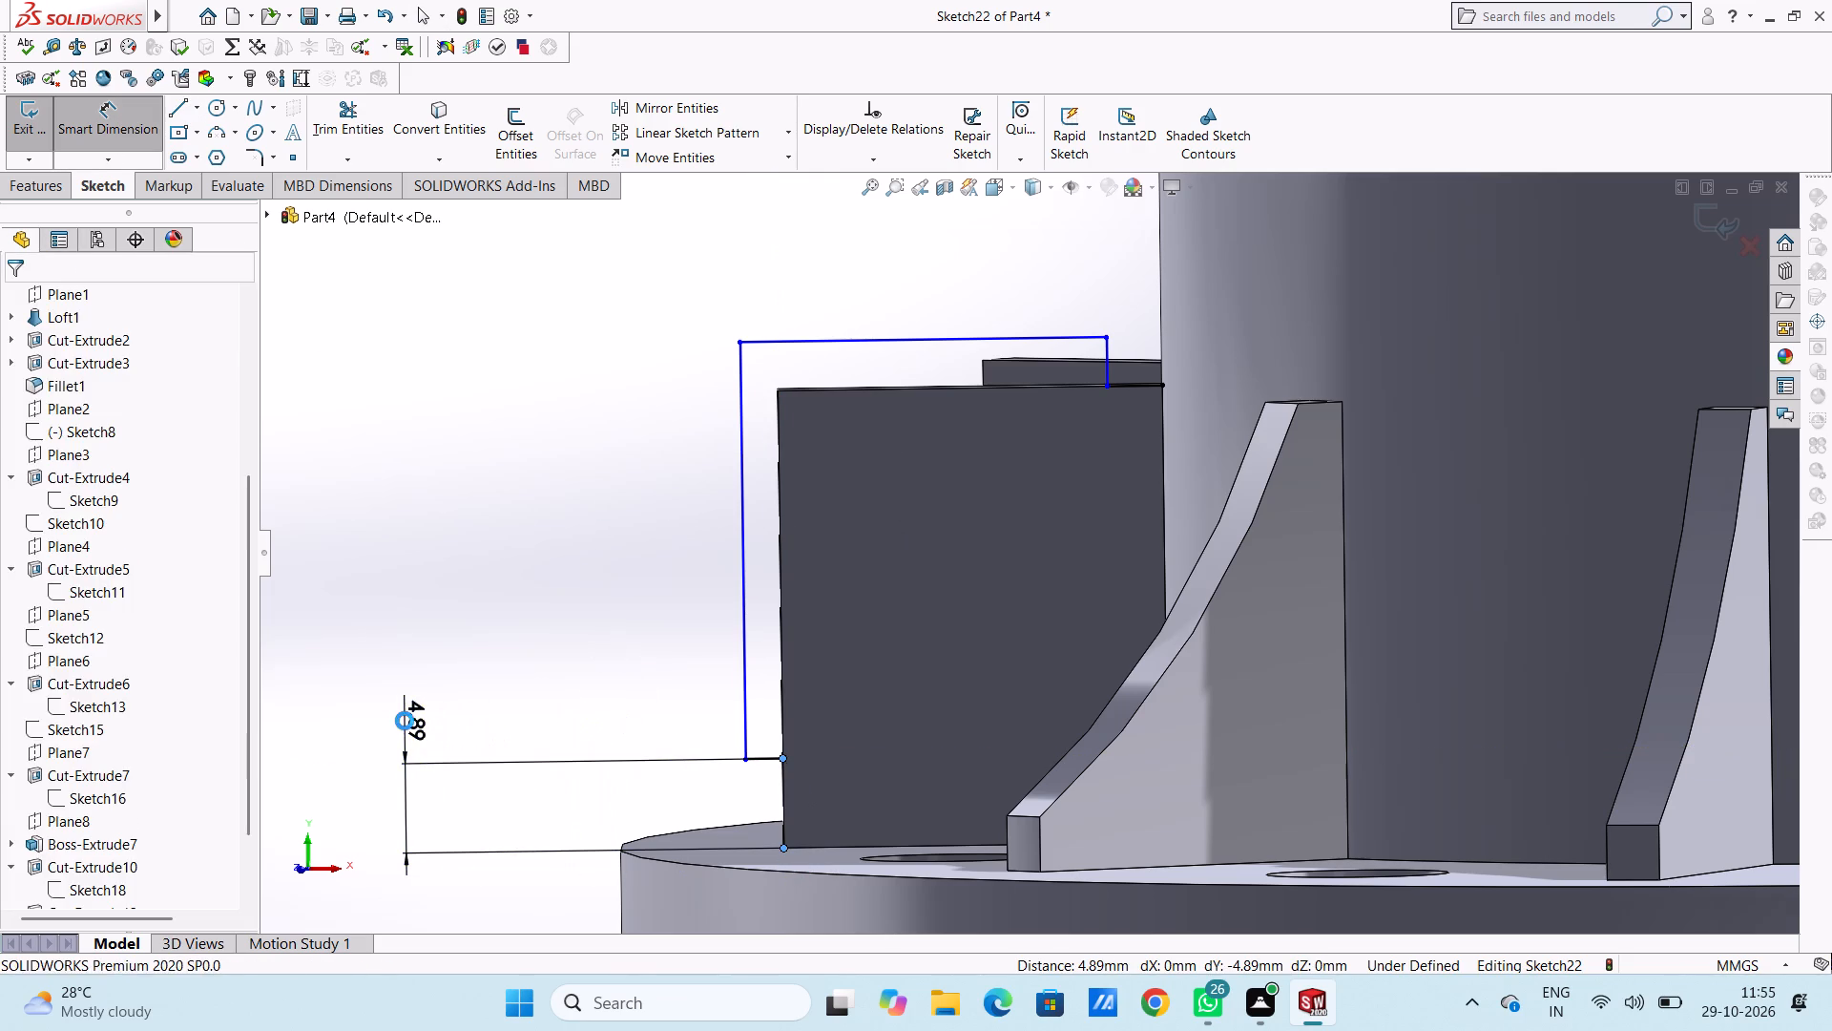
key(3)
key(Return)
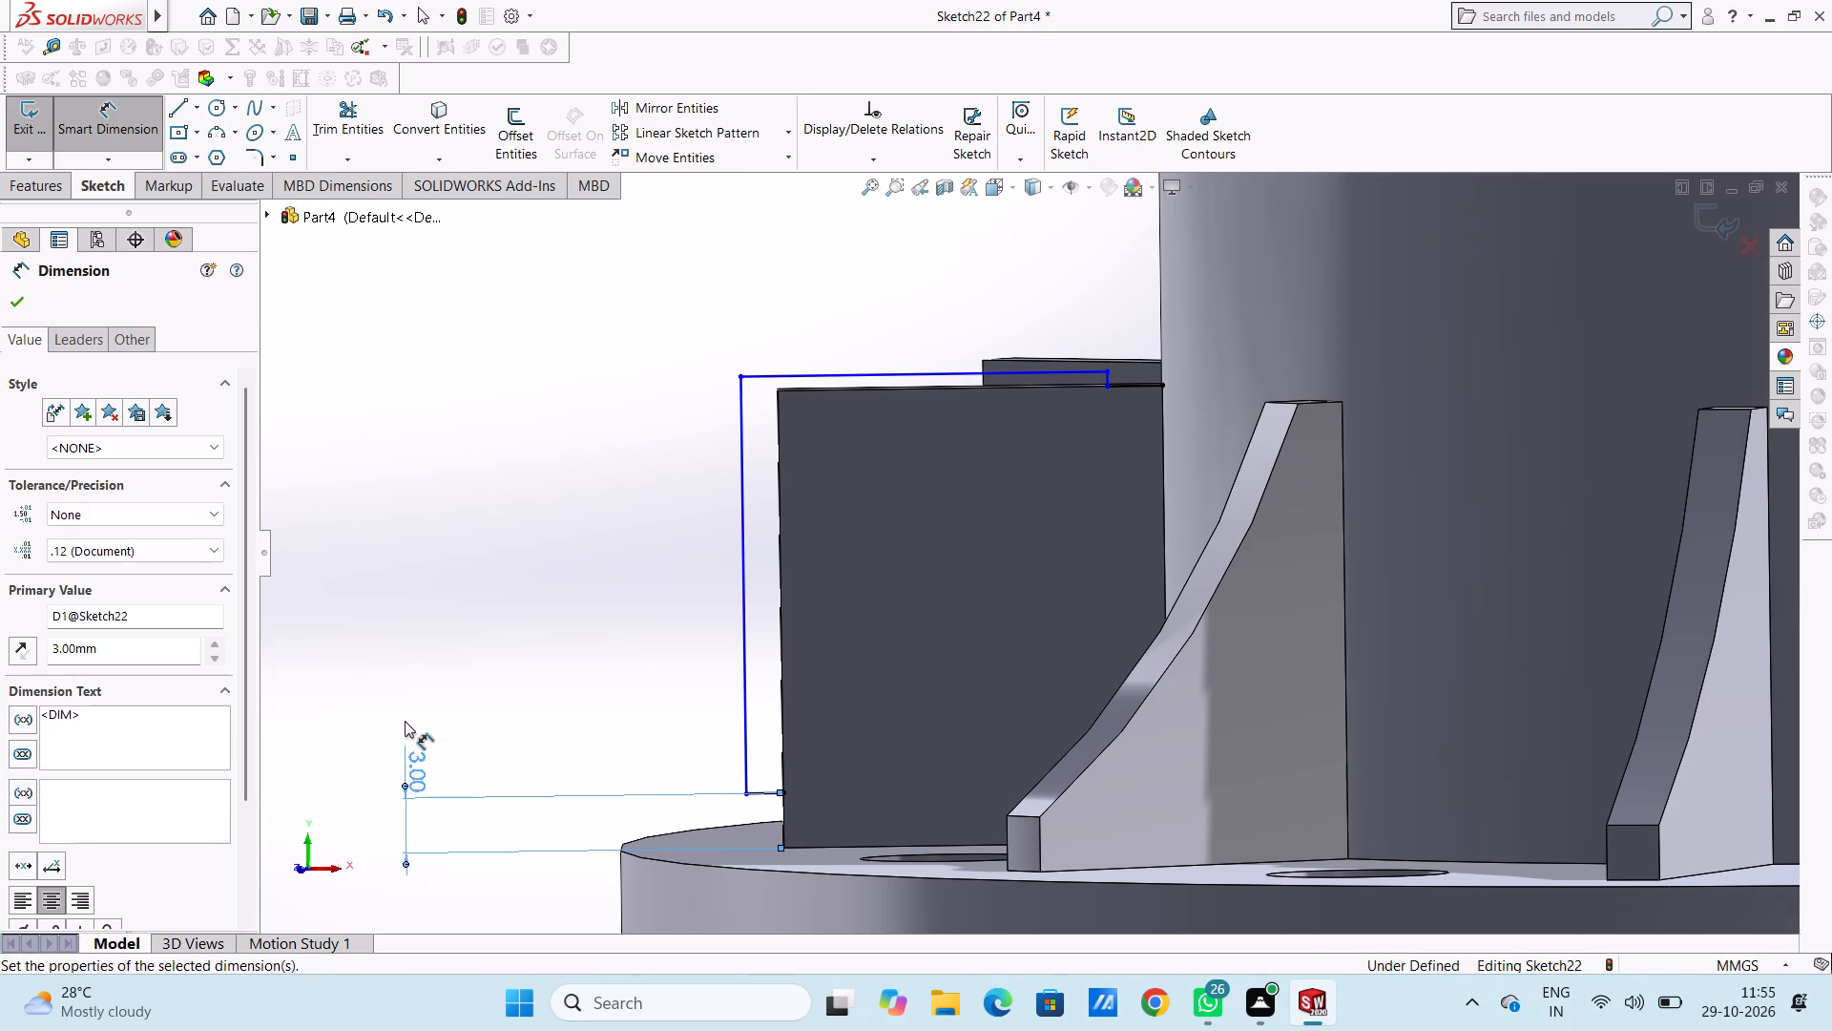
click(504, 564)
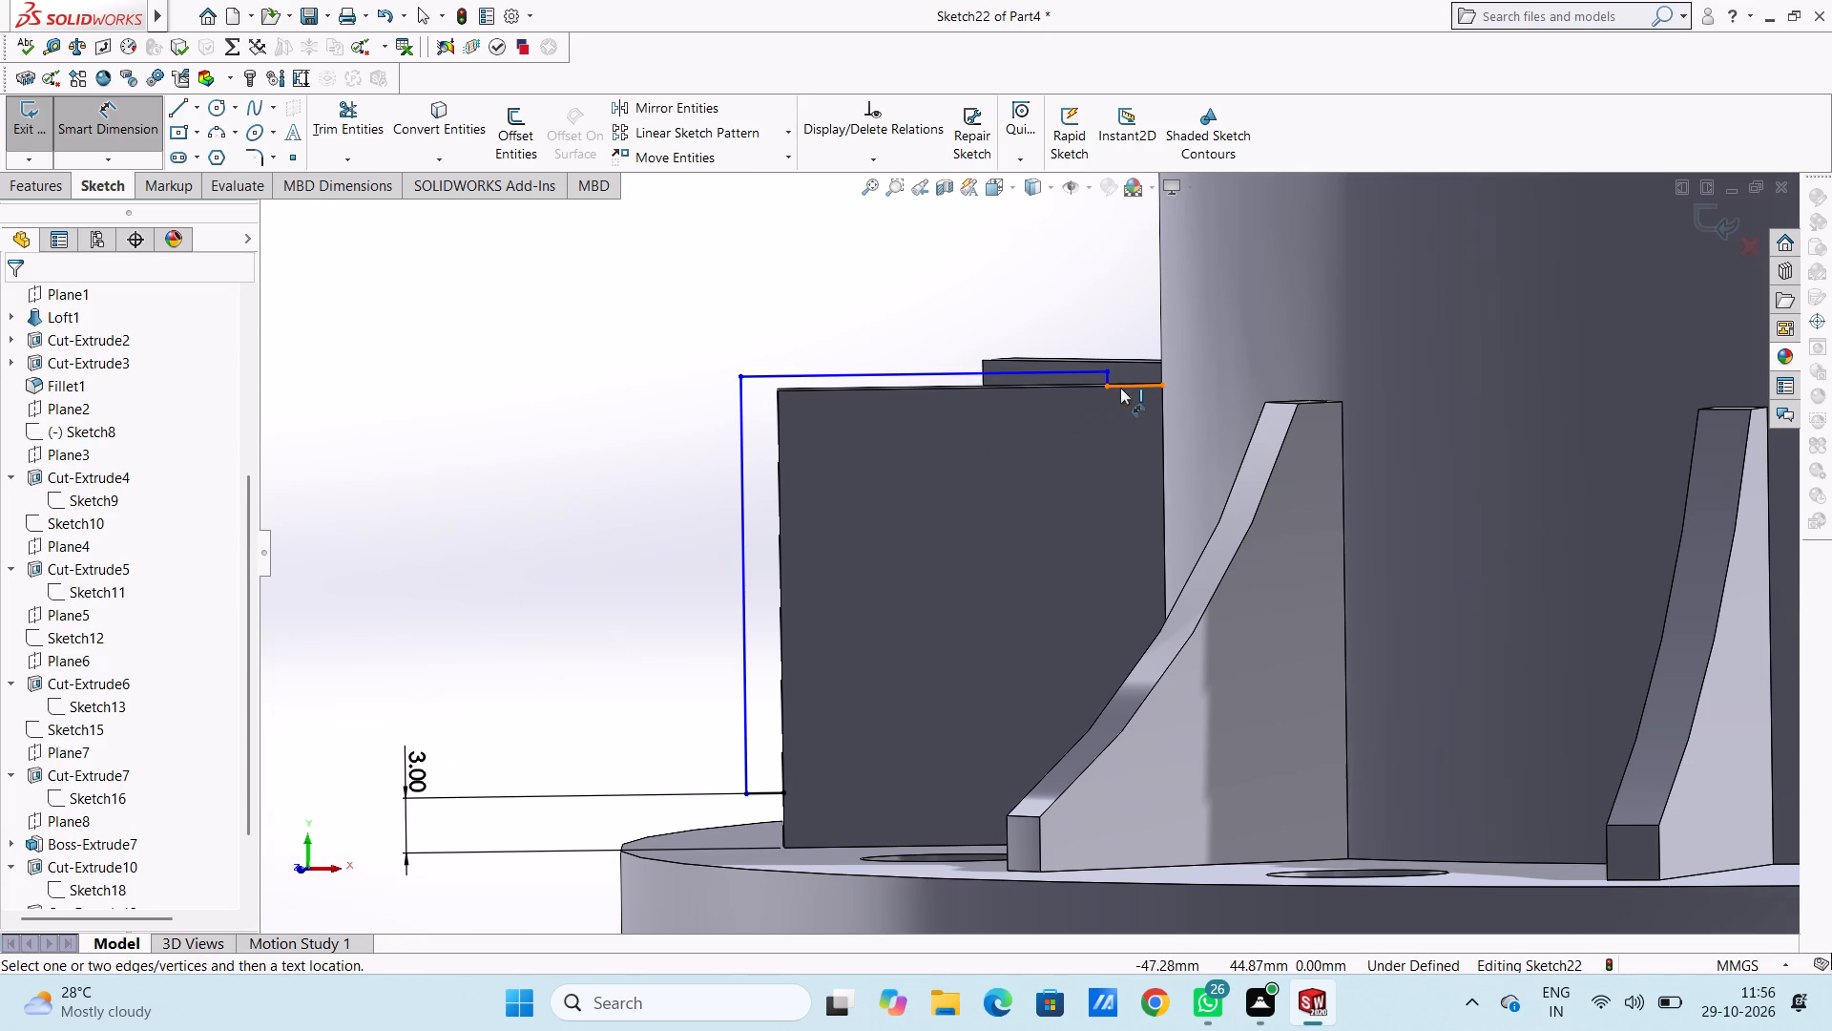
click(1120, 388)
click(1112, 234)
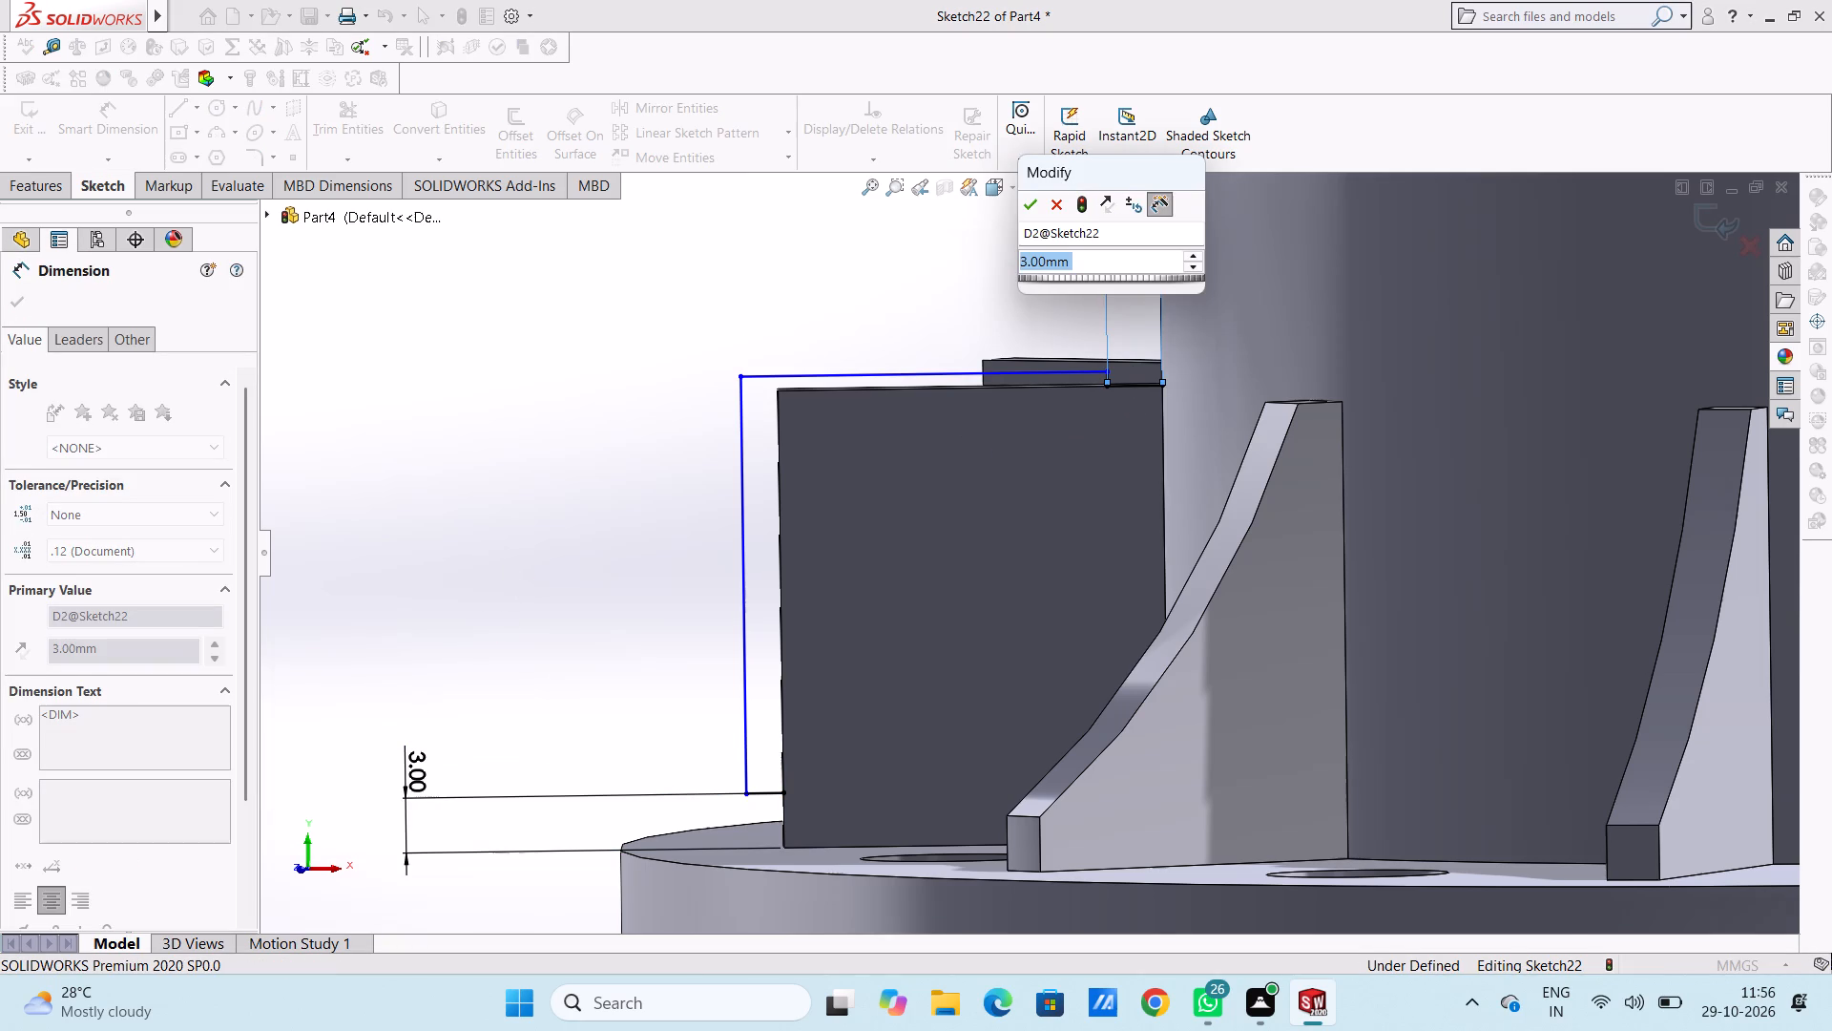
click(1025, 202)
click(949, 252)
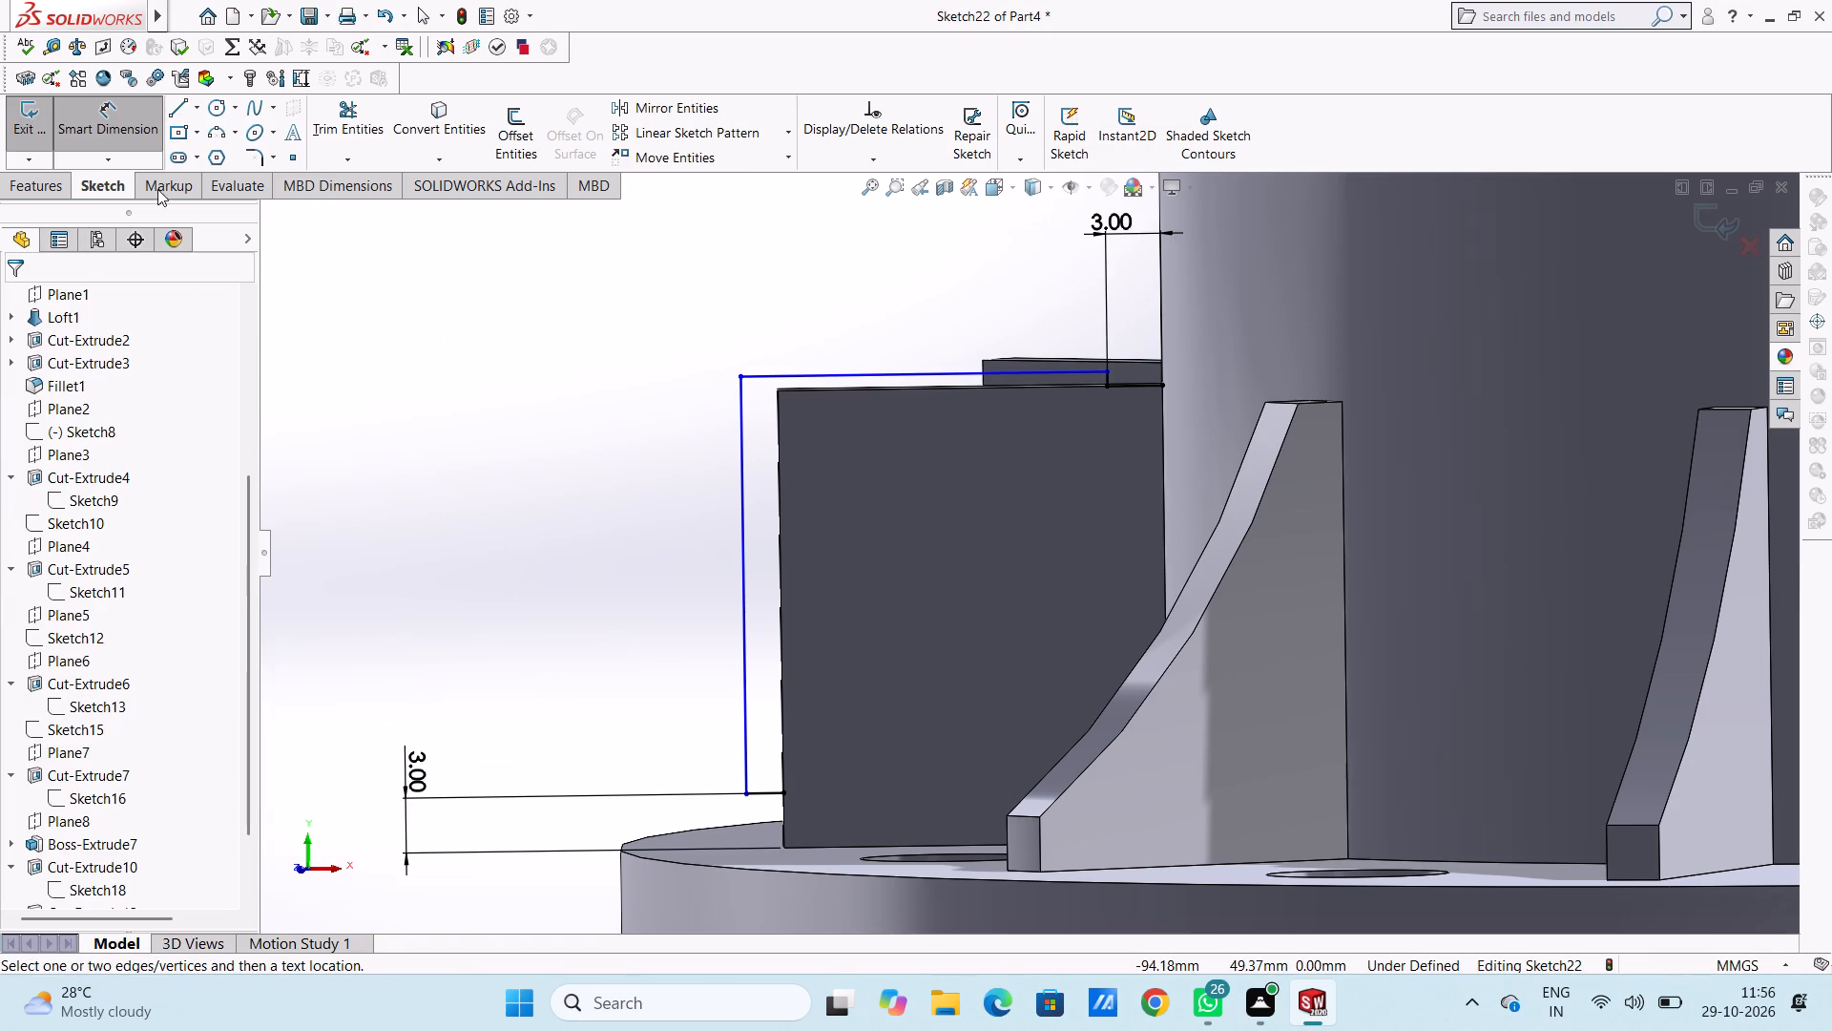
Draw a concave three-point arc of 50 mm radius between the profile's endpoints on the rib's outer and top edges.
click(207, 138)
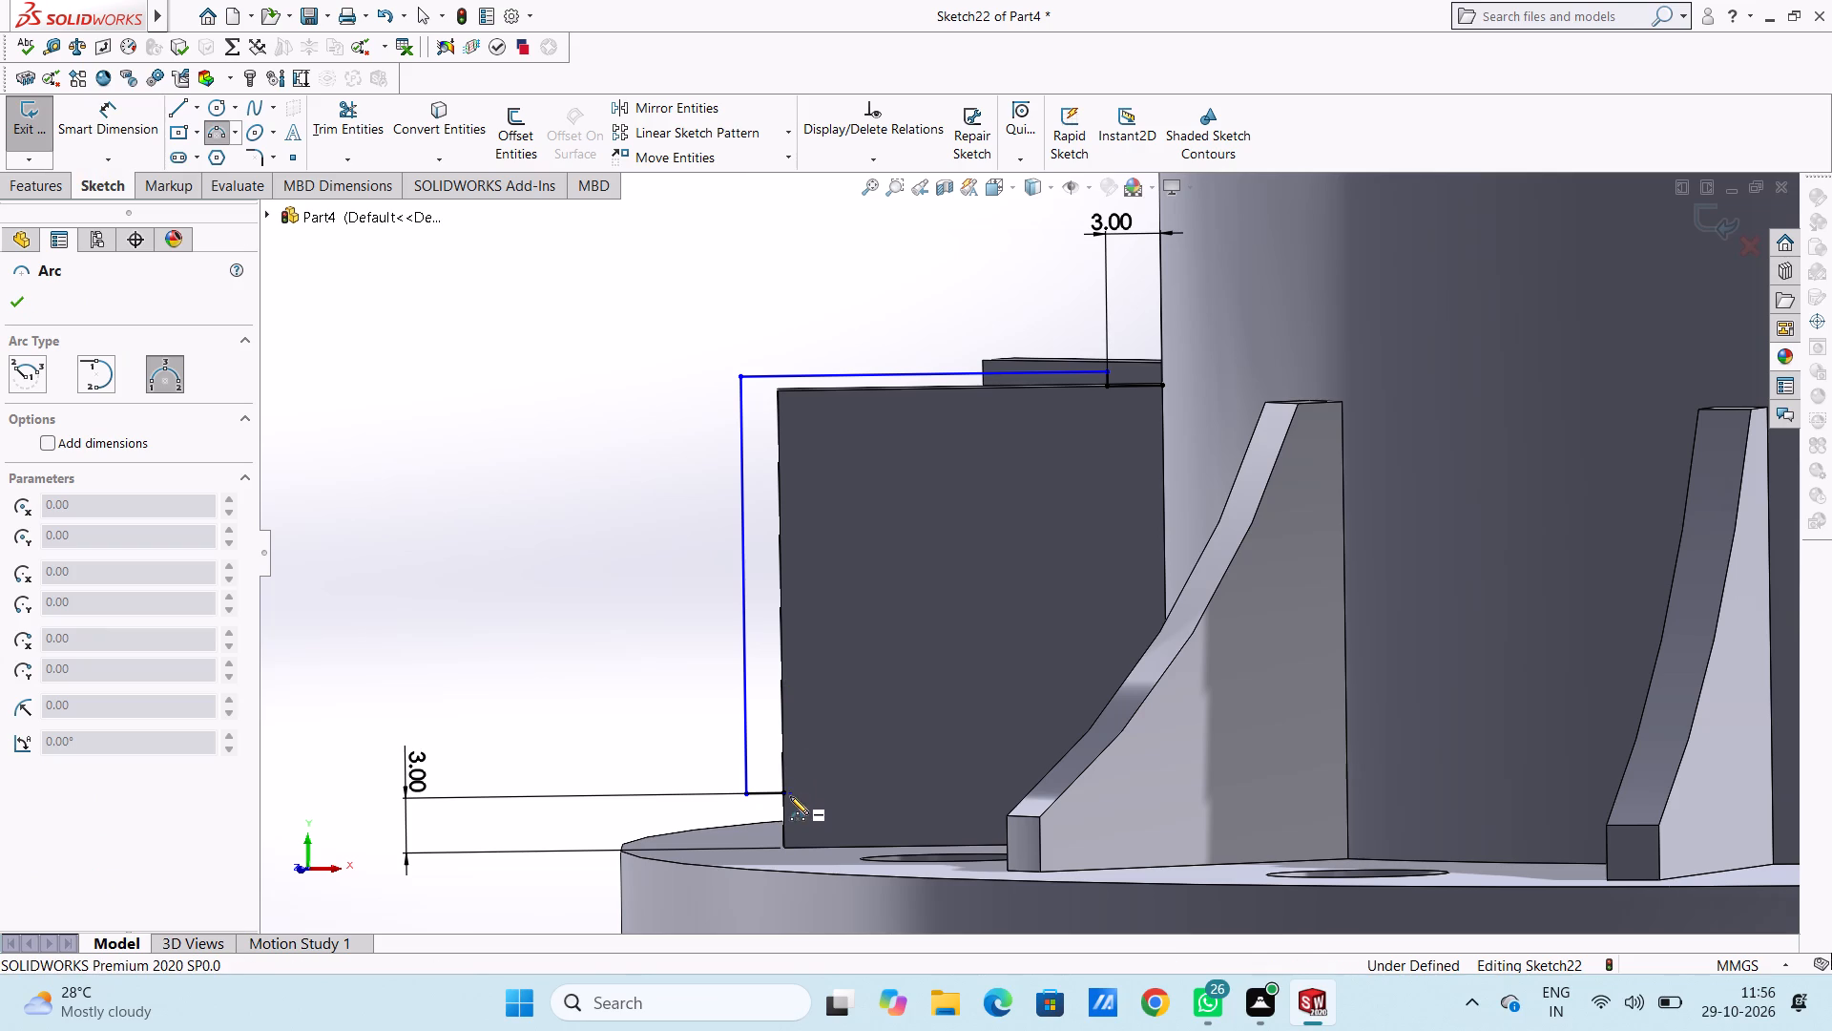
click(785, 796)
click(1109, 389)
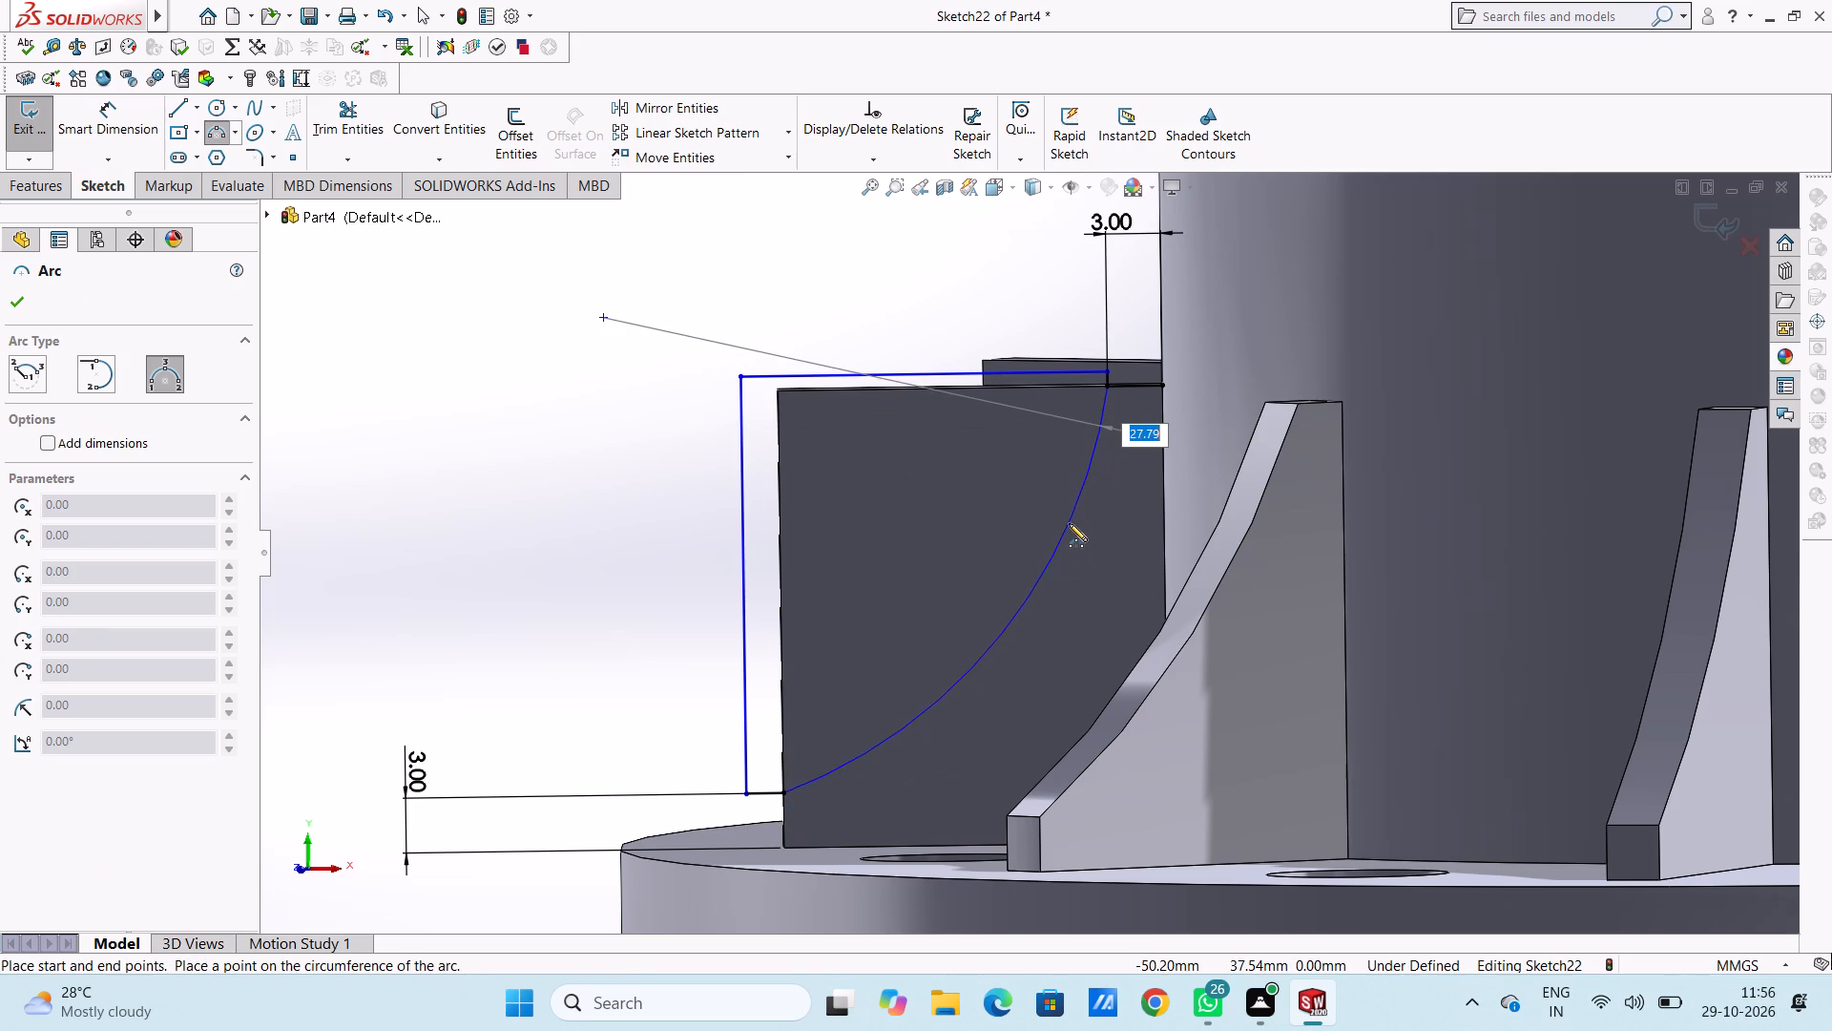
text(50)
key(Return)
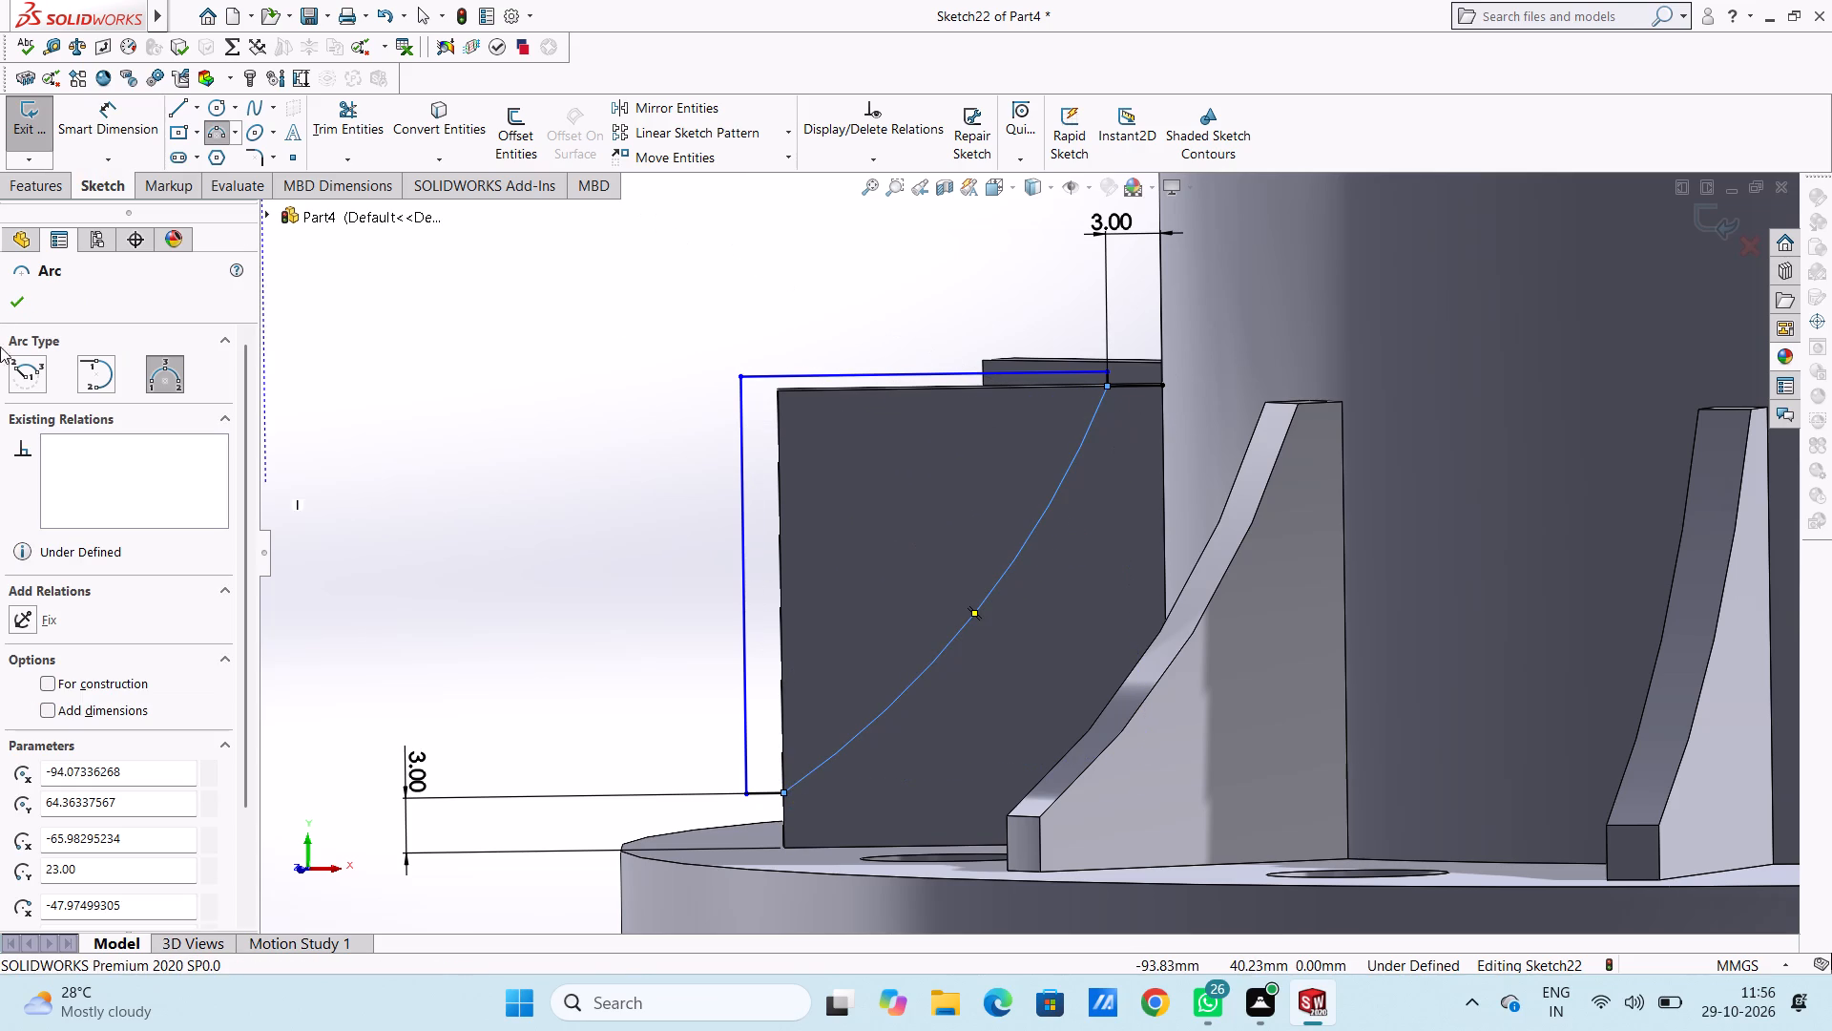
click(19, 292)
click(512, 410)
scroll(615, 451, up, 2)
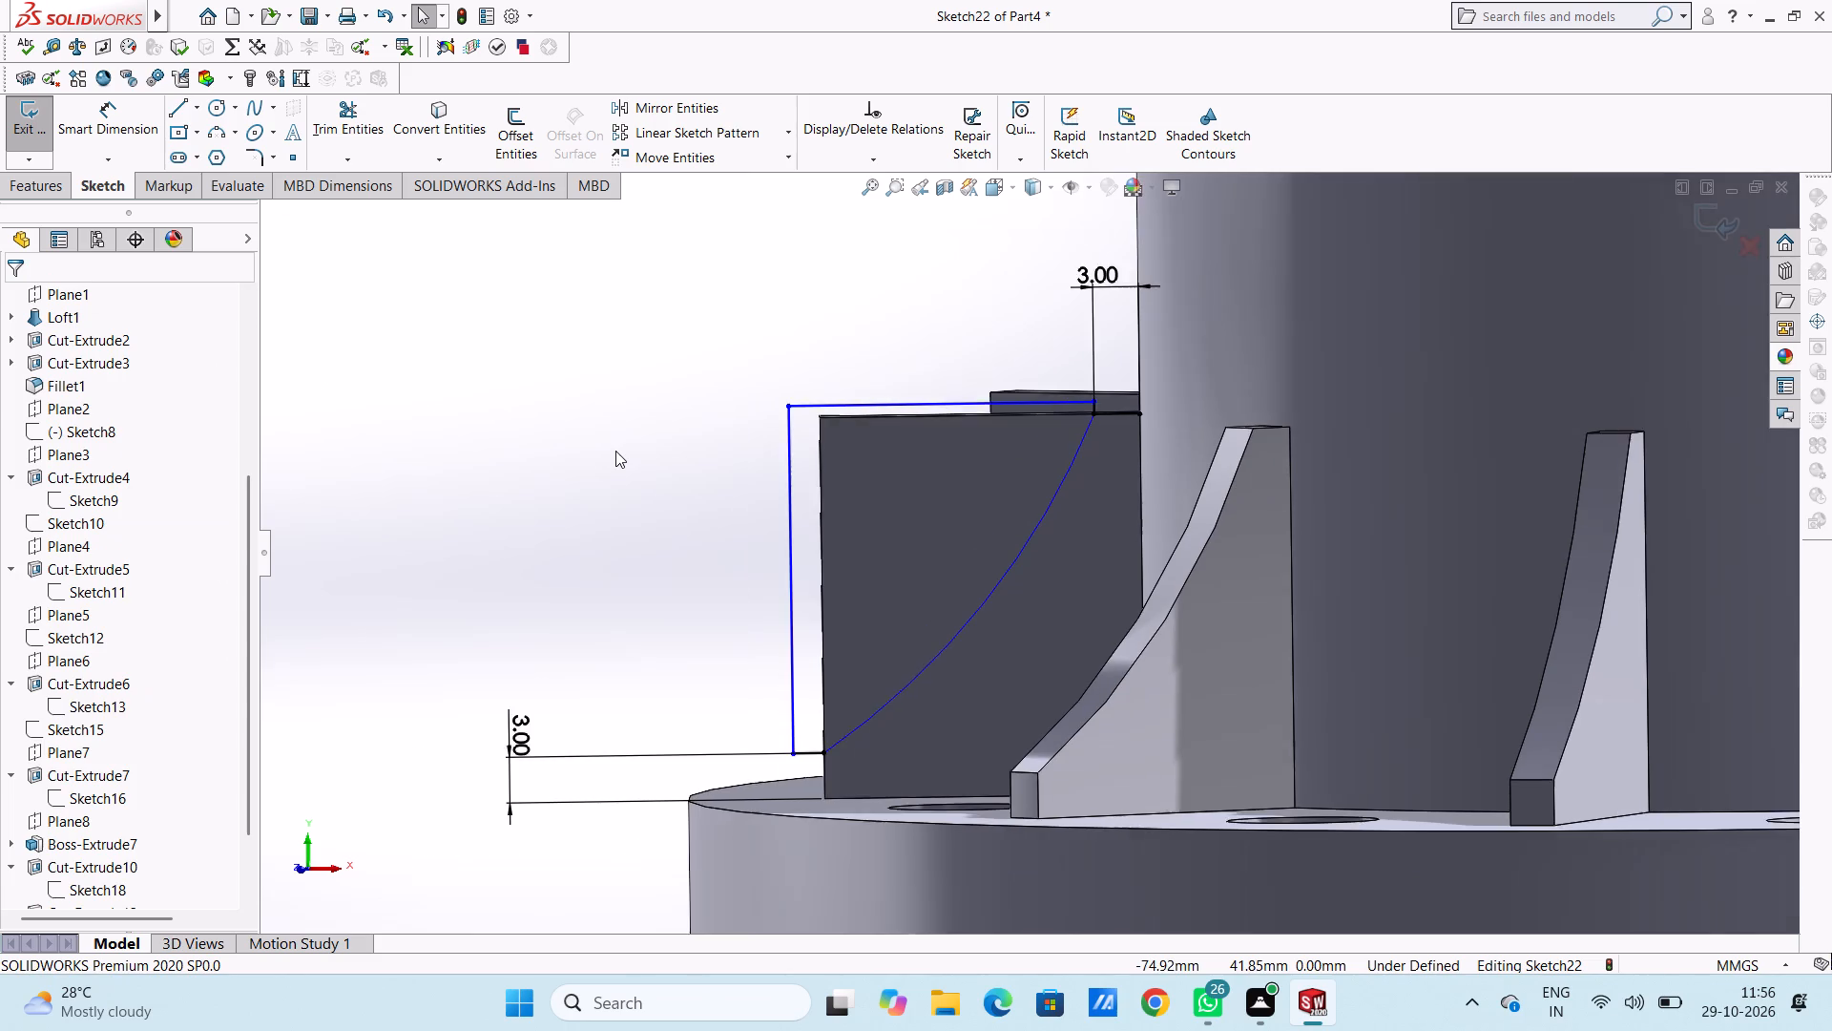
Dimension the radius of the concave arc, keeping its drawn value.
click(124, 118)
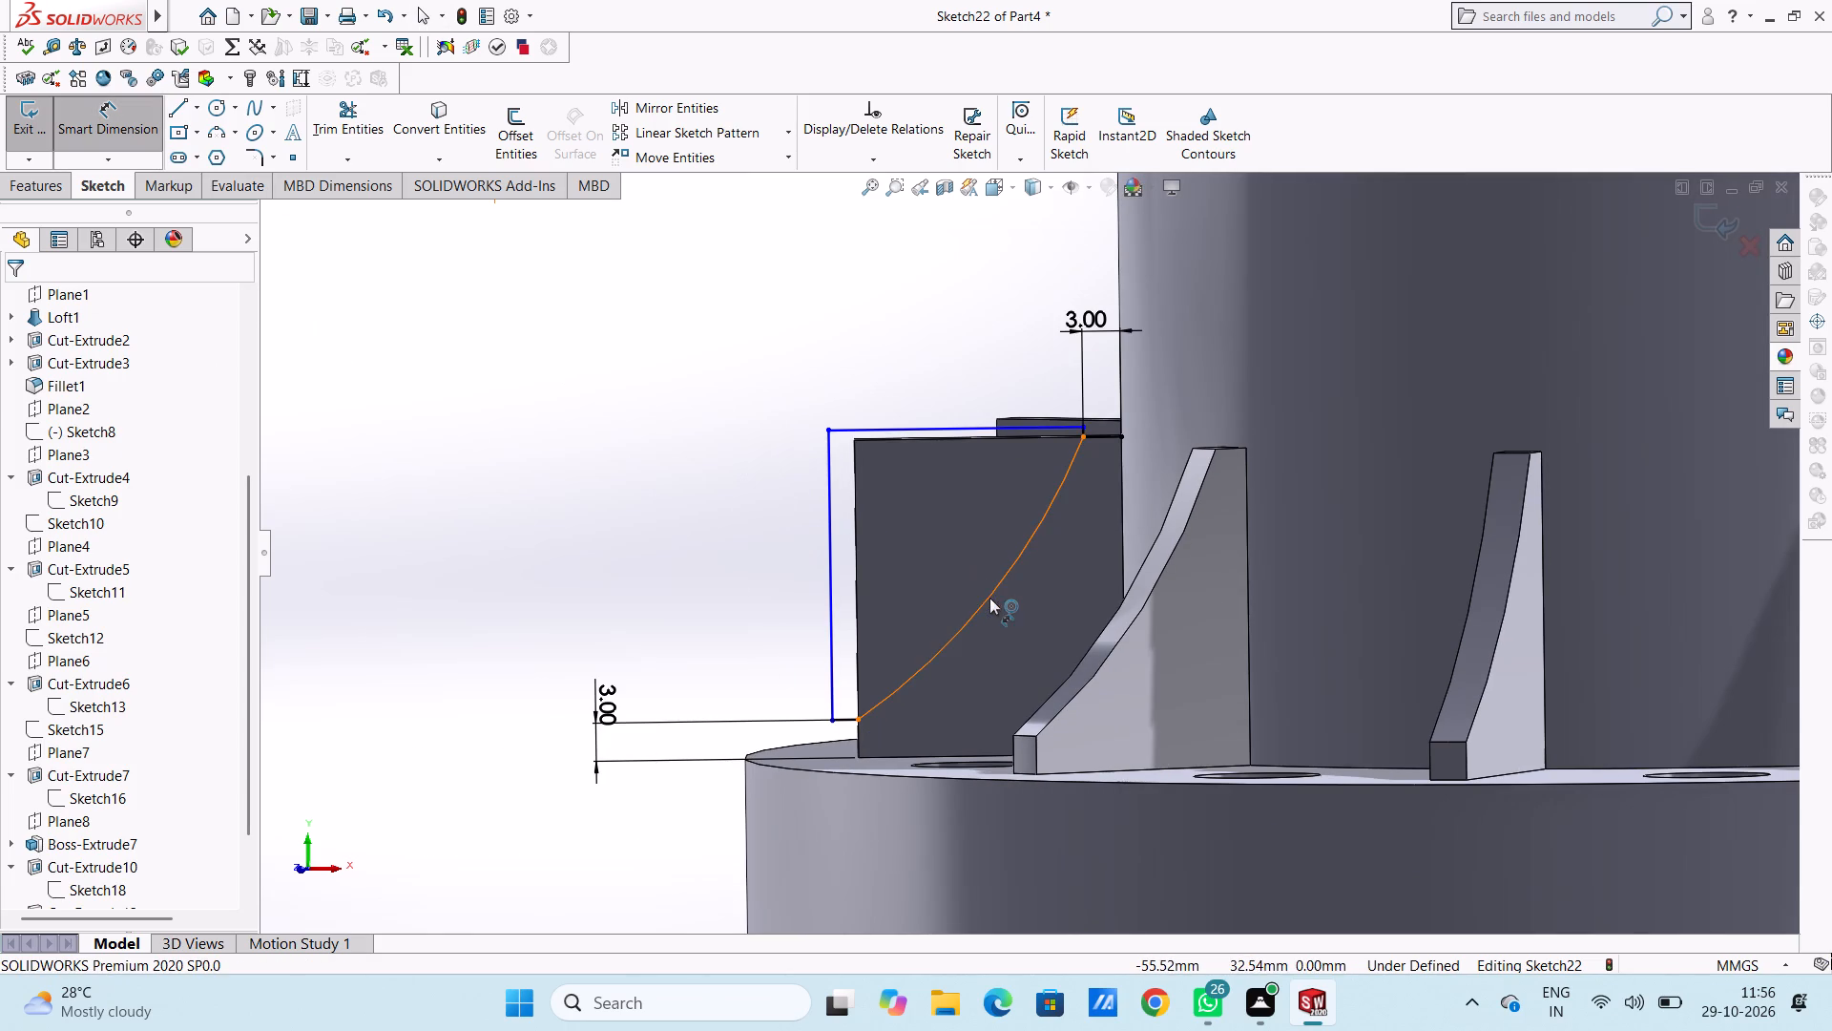
click(989, 598)
click(733, 388)
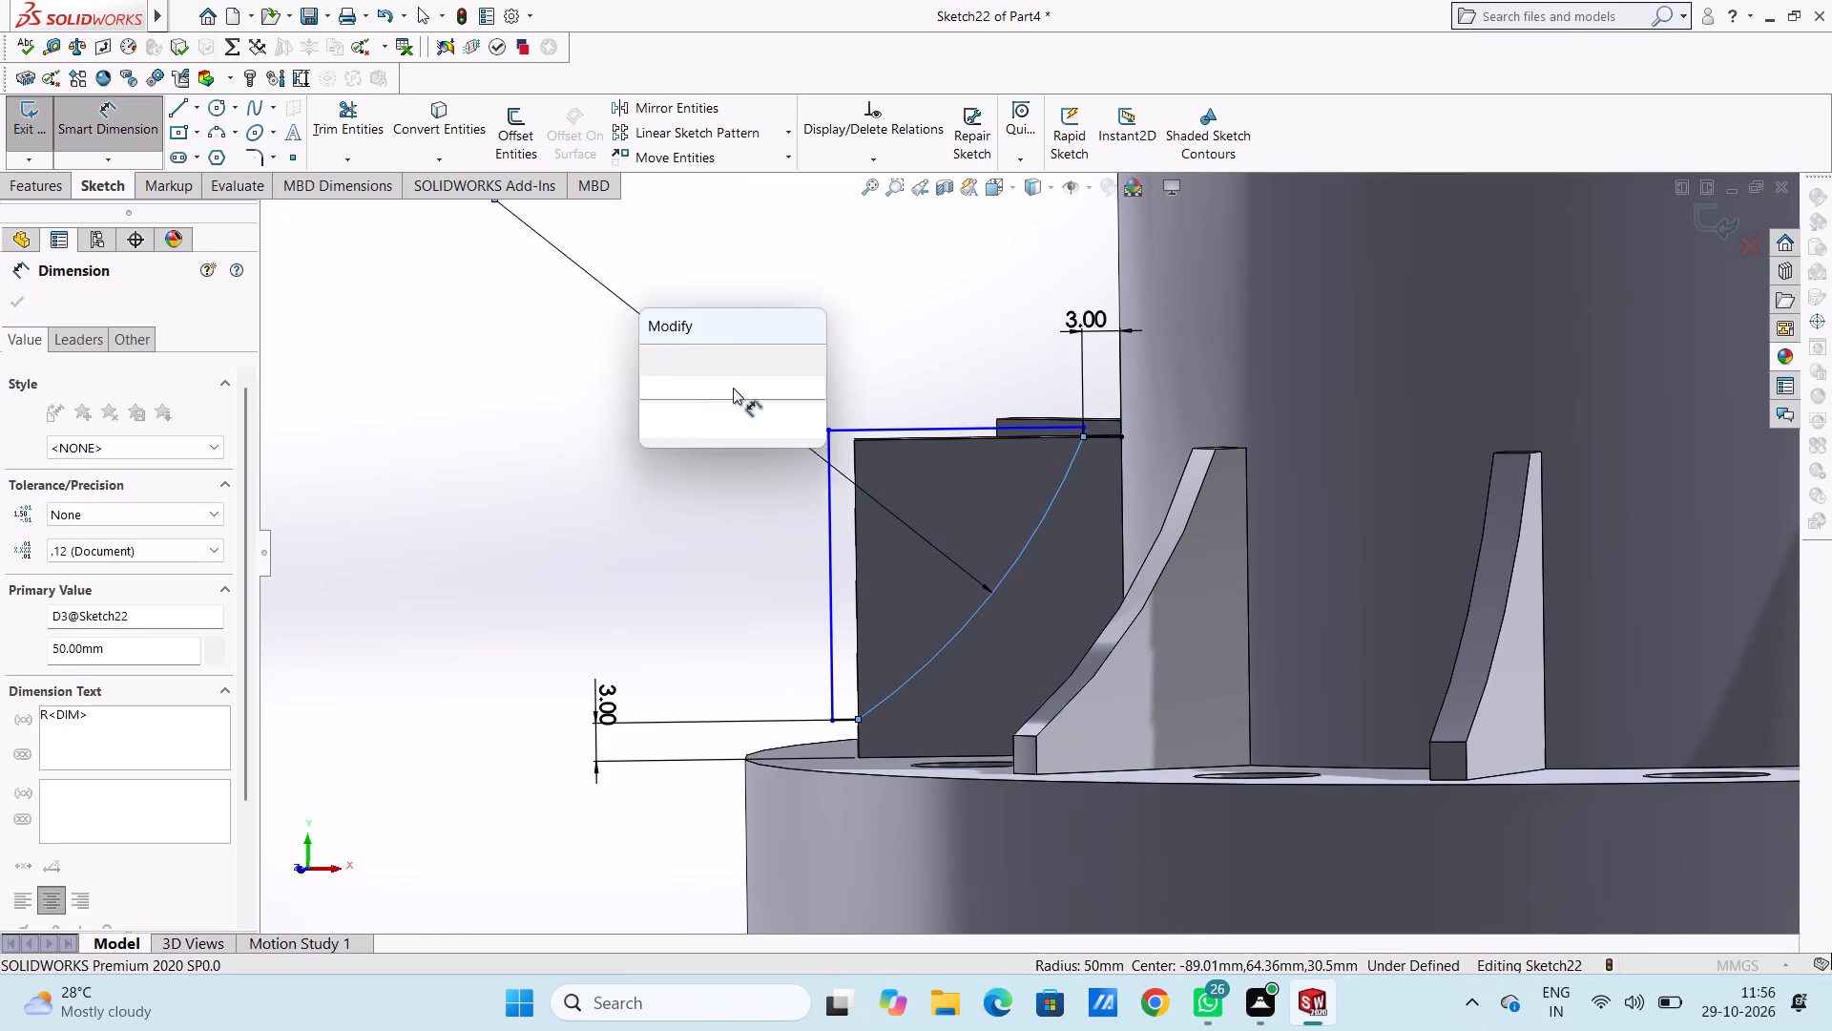
click(656, 352)
click(629, 383)
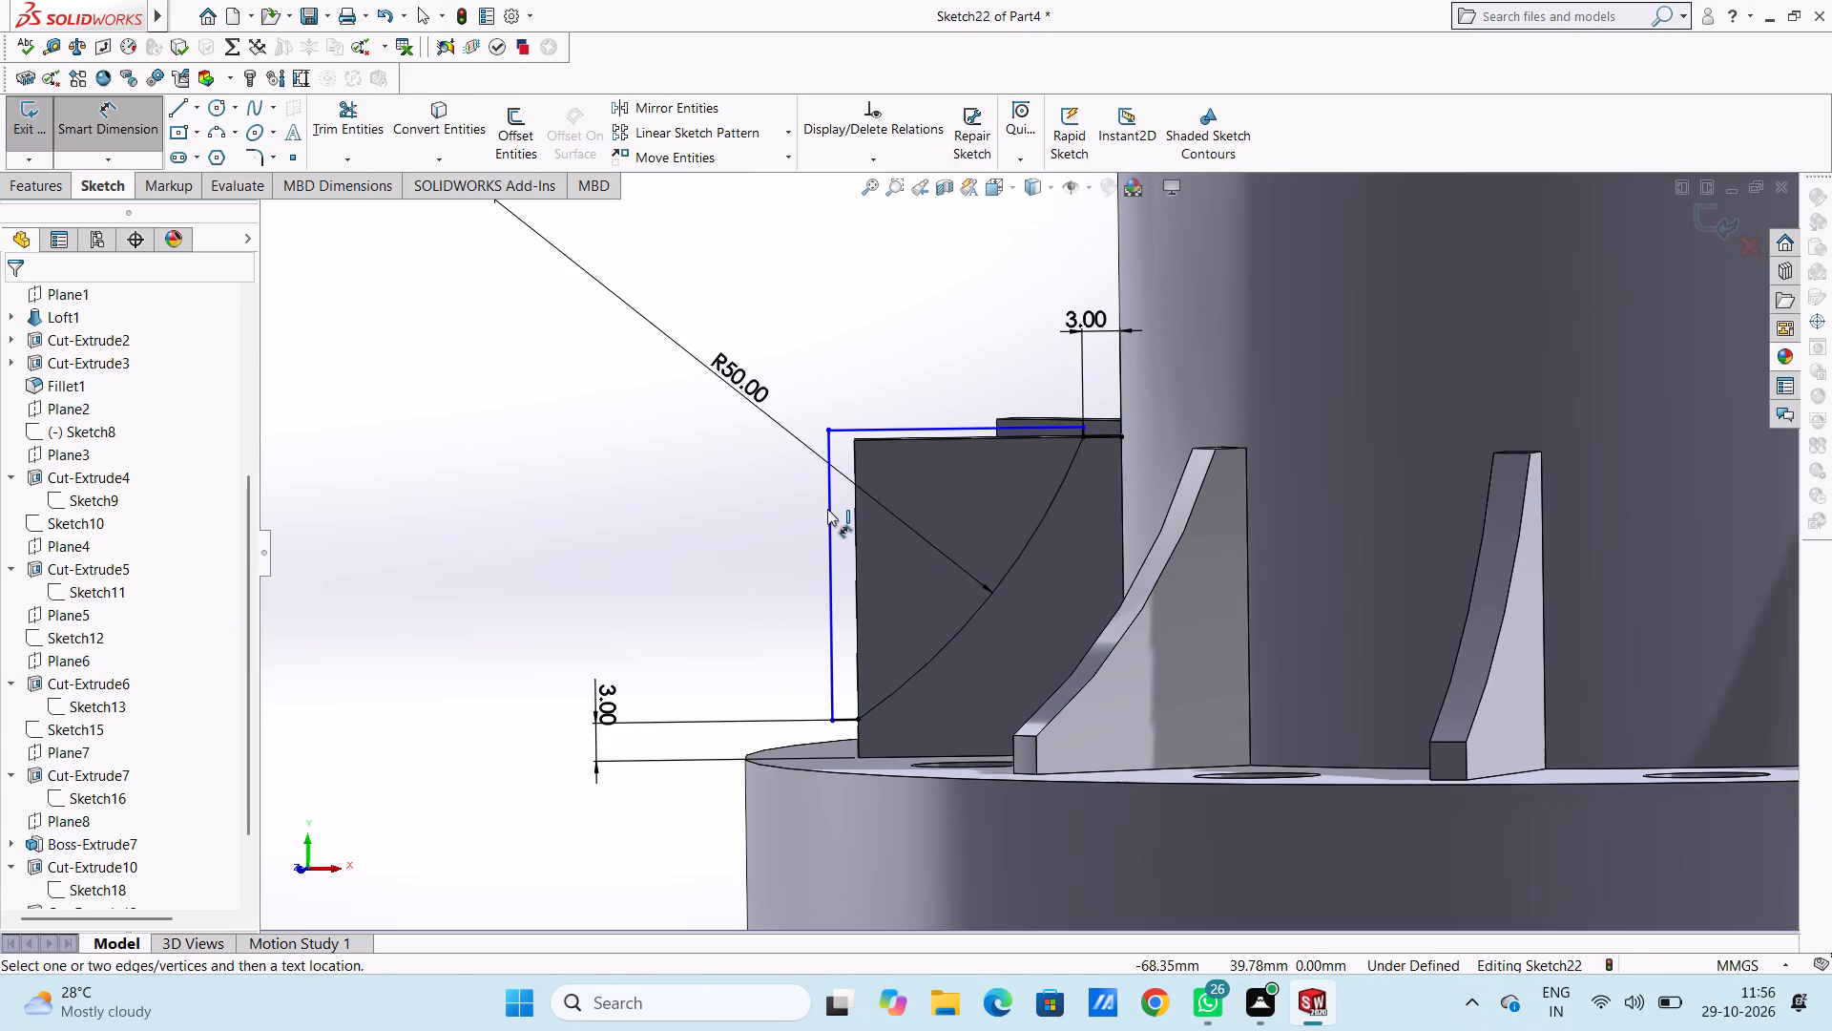
Dimension the outer vertical line and the upper horizontal line of the profile, keeping their drawn lengths.
click(827, 509)
click(559, 525)
click(473, 502)
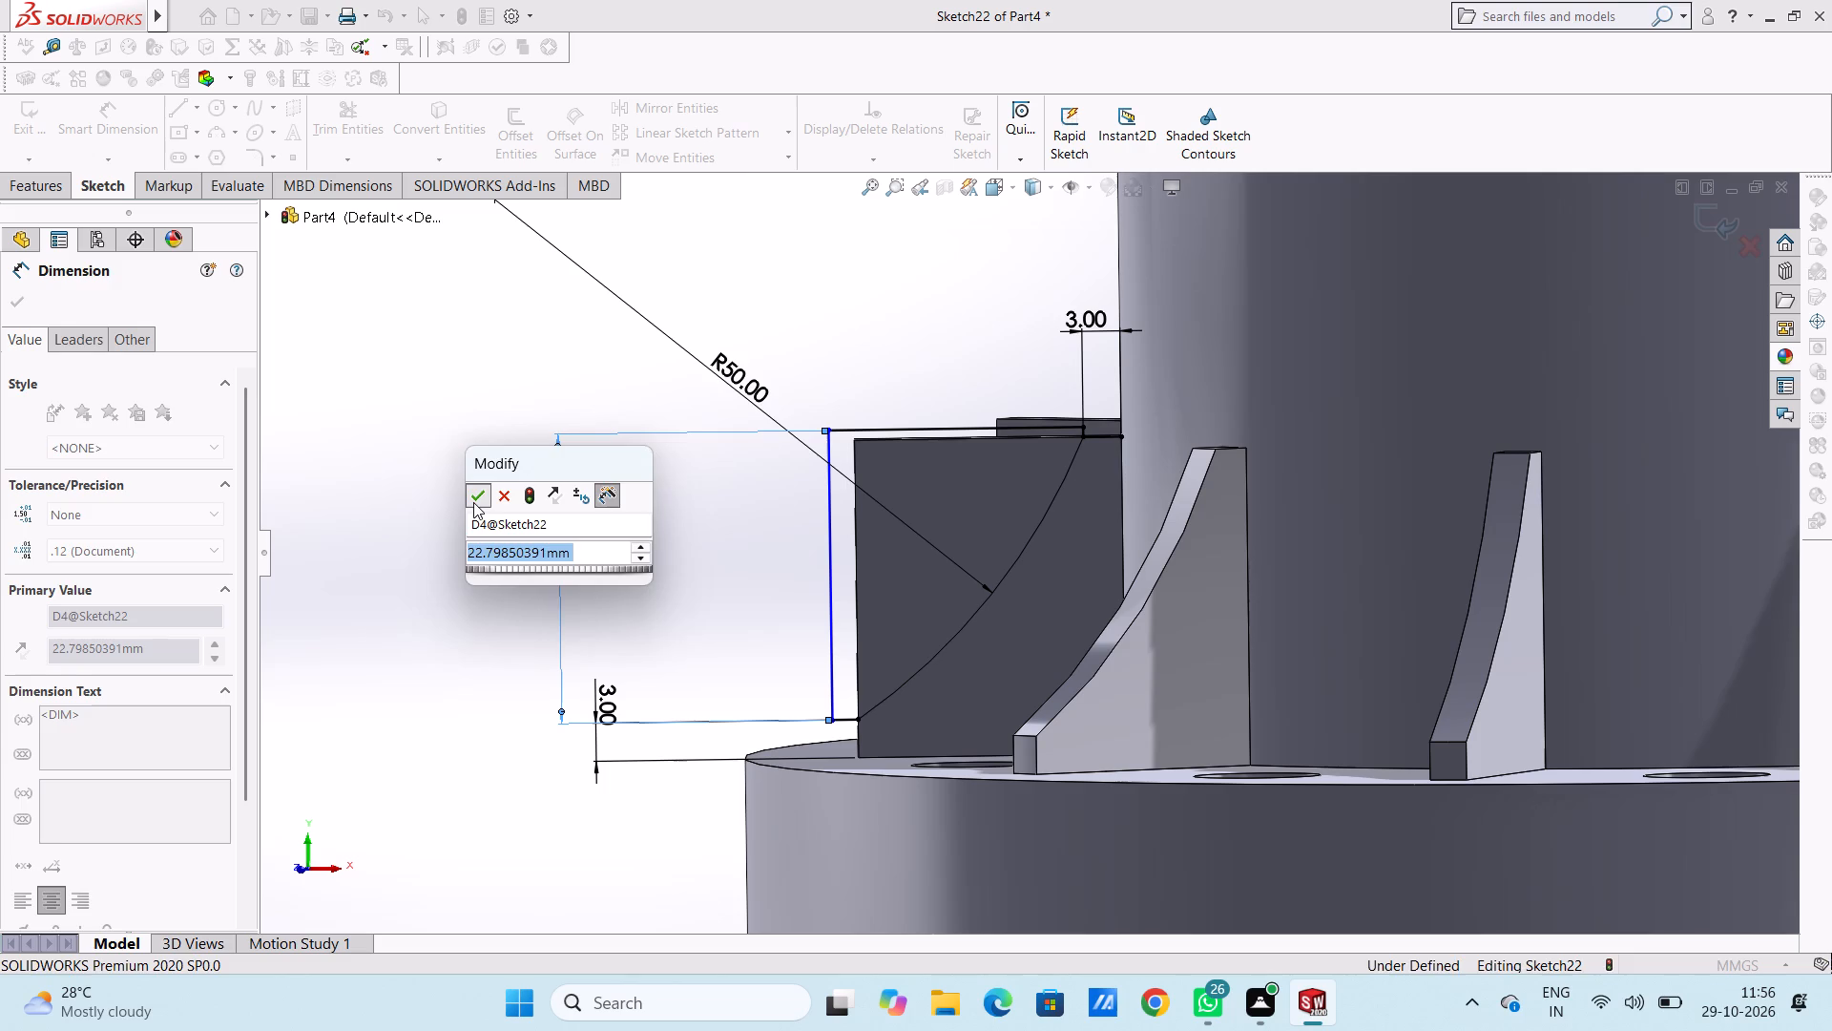
click(454, 488)
click(849, 428)
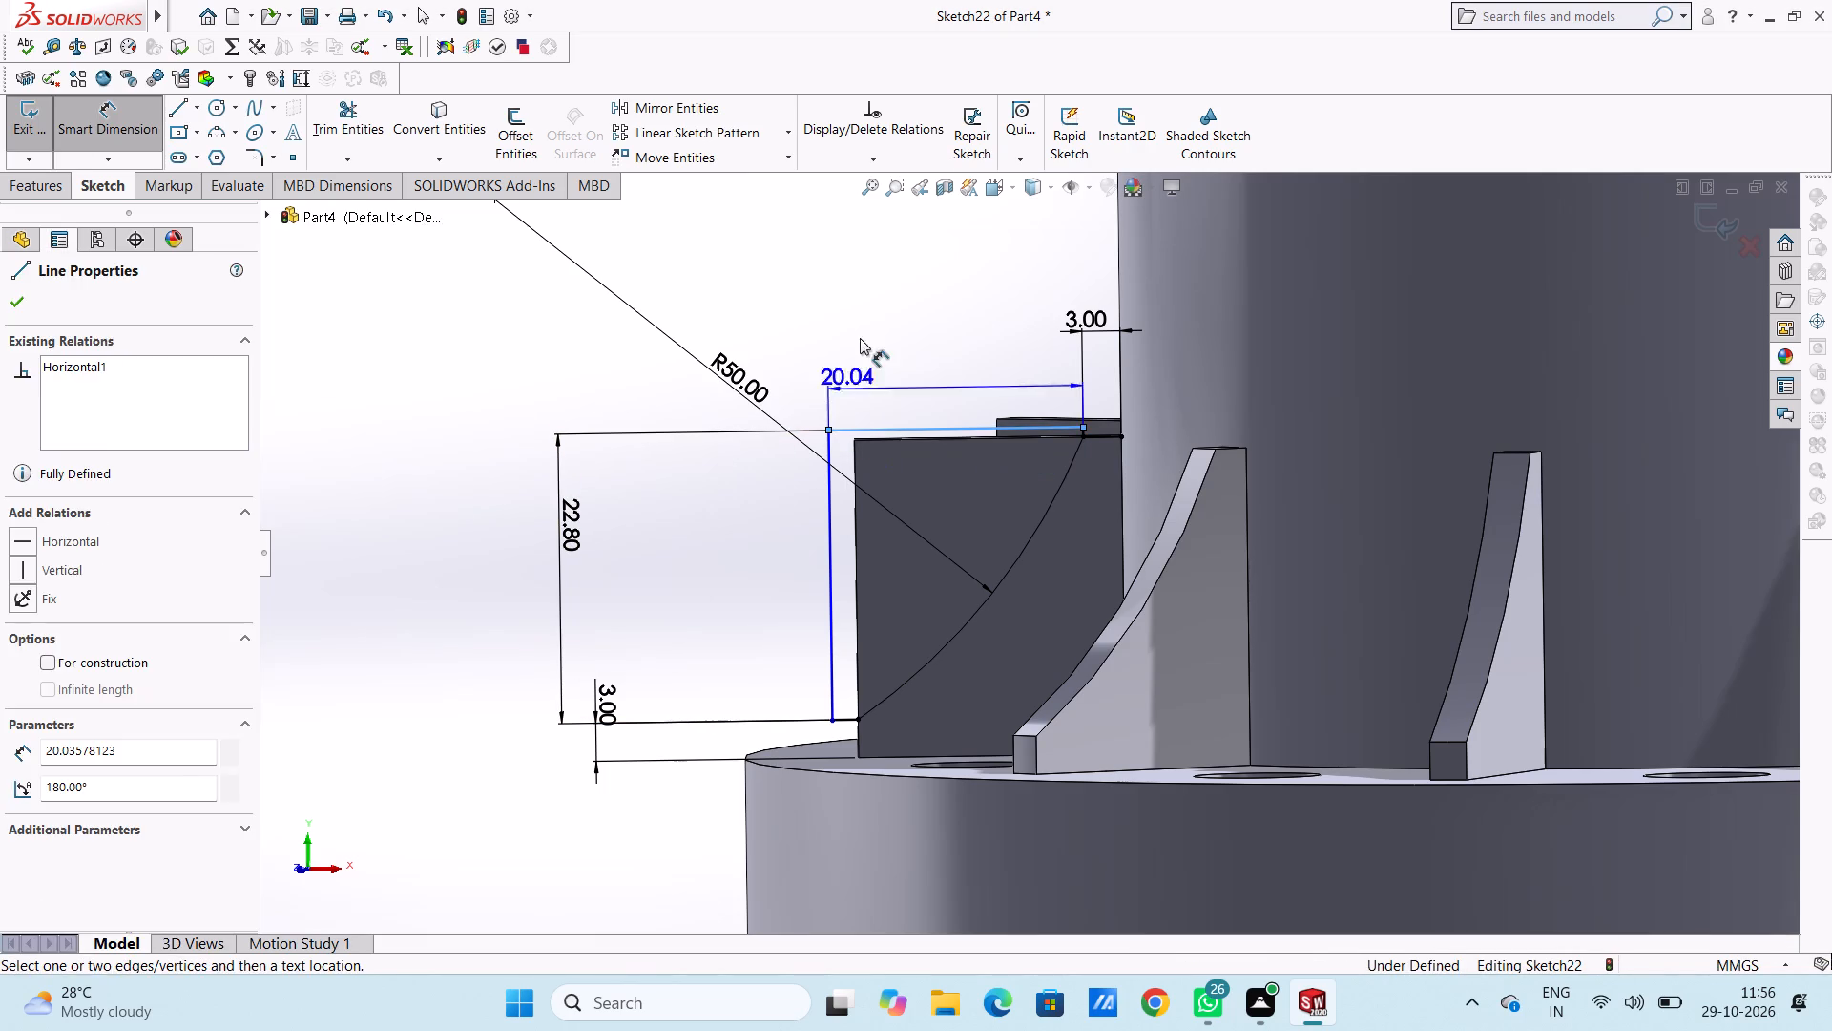
drag(865, 316, 866, 304)
click(780, 280)
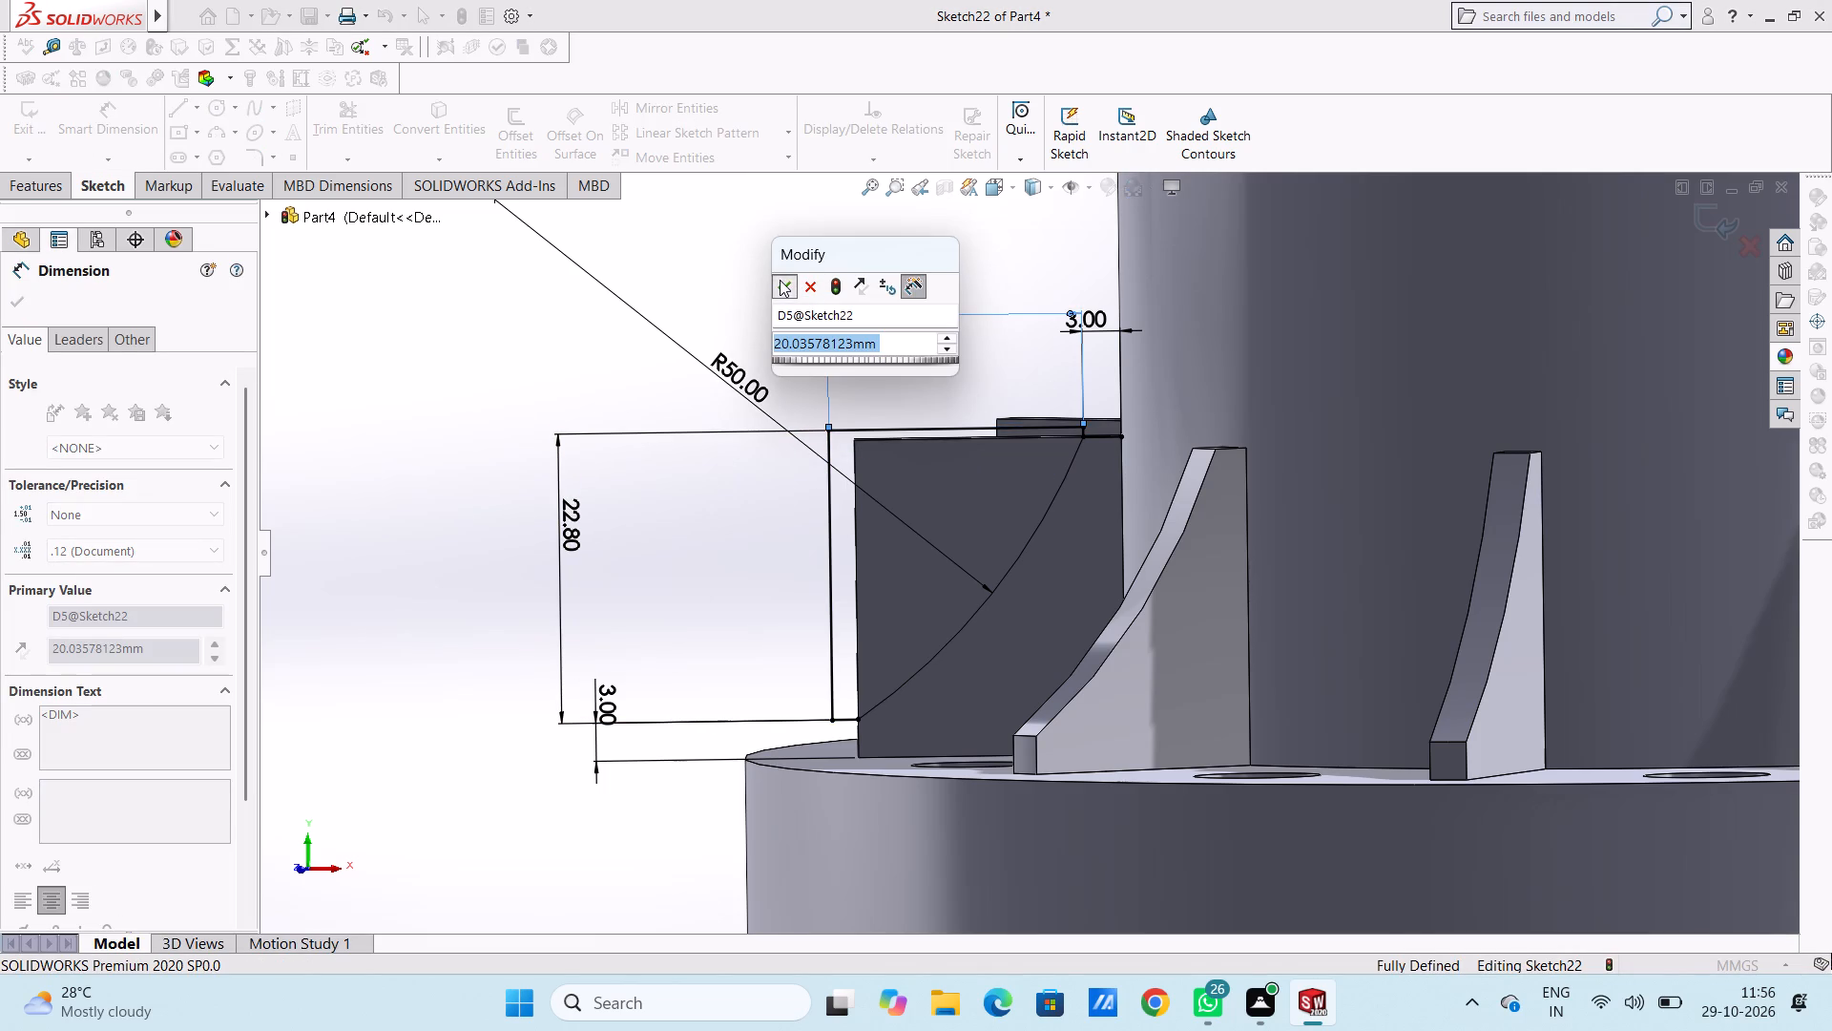
click(767, 270)
middle_drag(781, 286, 822, 317)
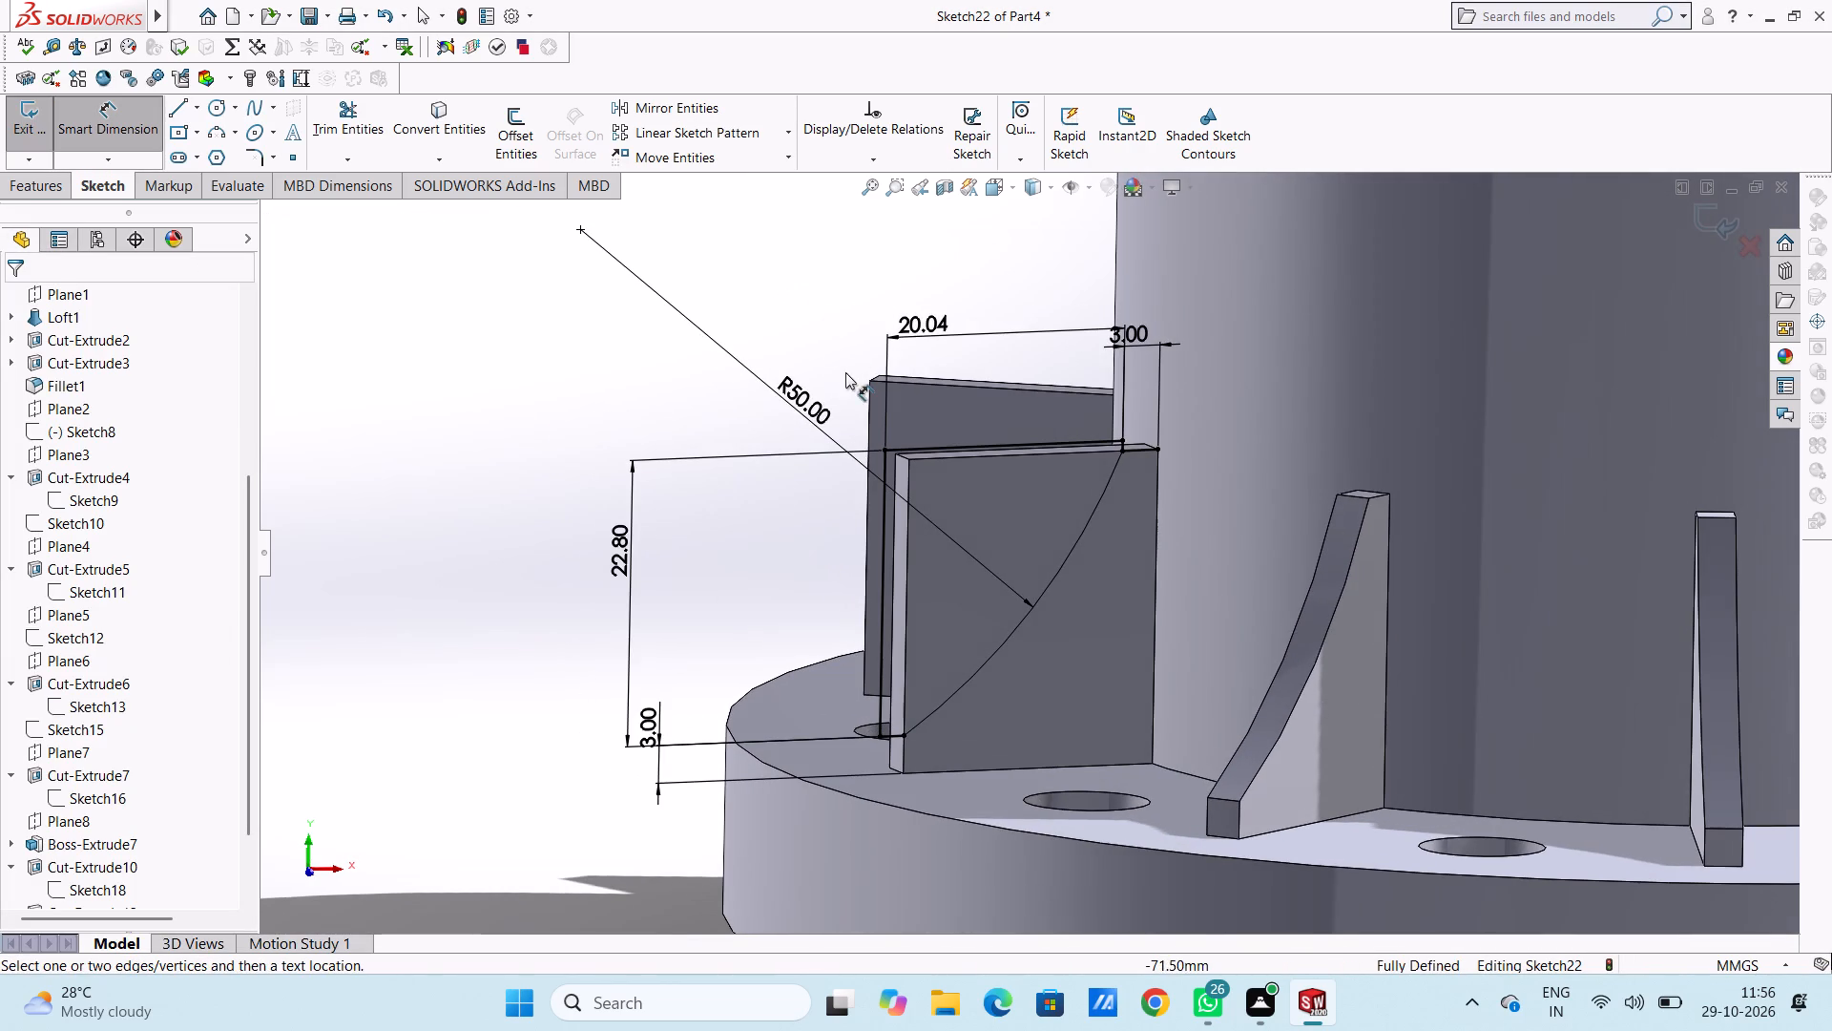
click(133, 126)
Cut-extrude the two sketch regions outside the R50 arc to a blind depth of 5 mm through the rib.
click(25, 184)
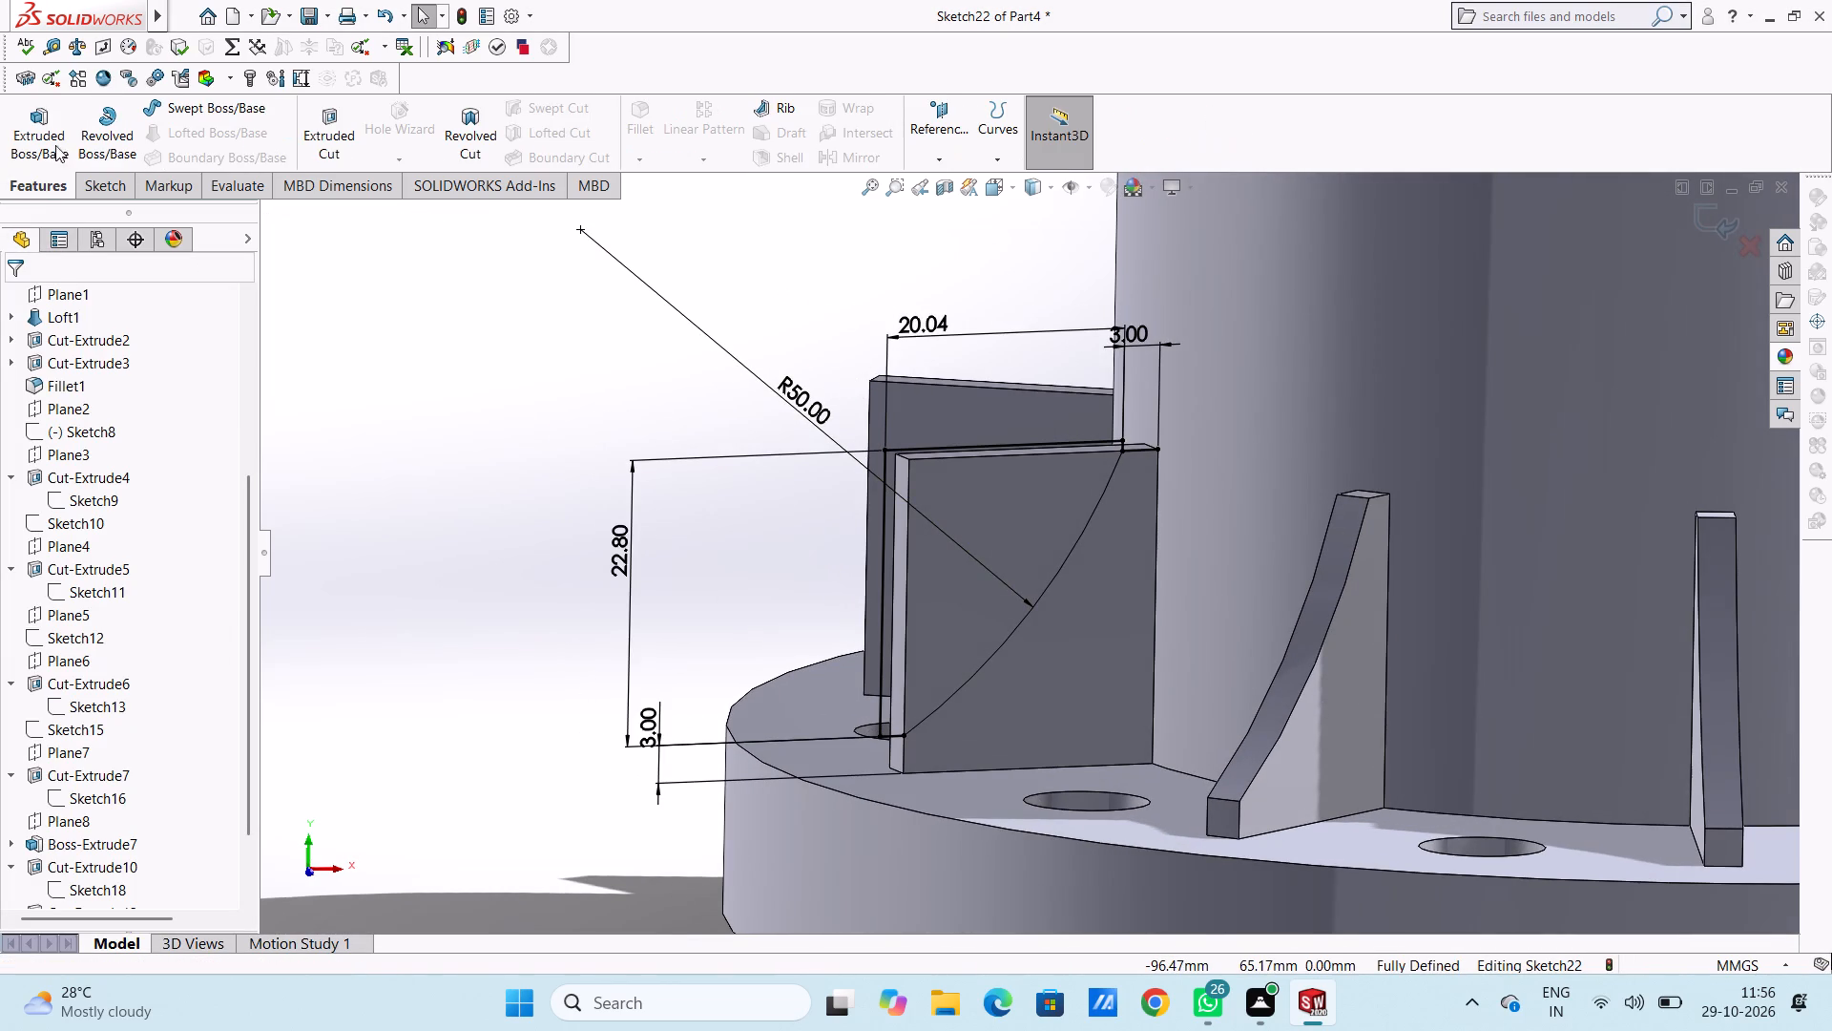
click(340, 127)
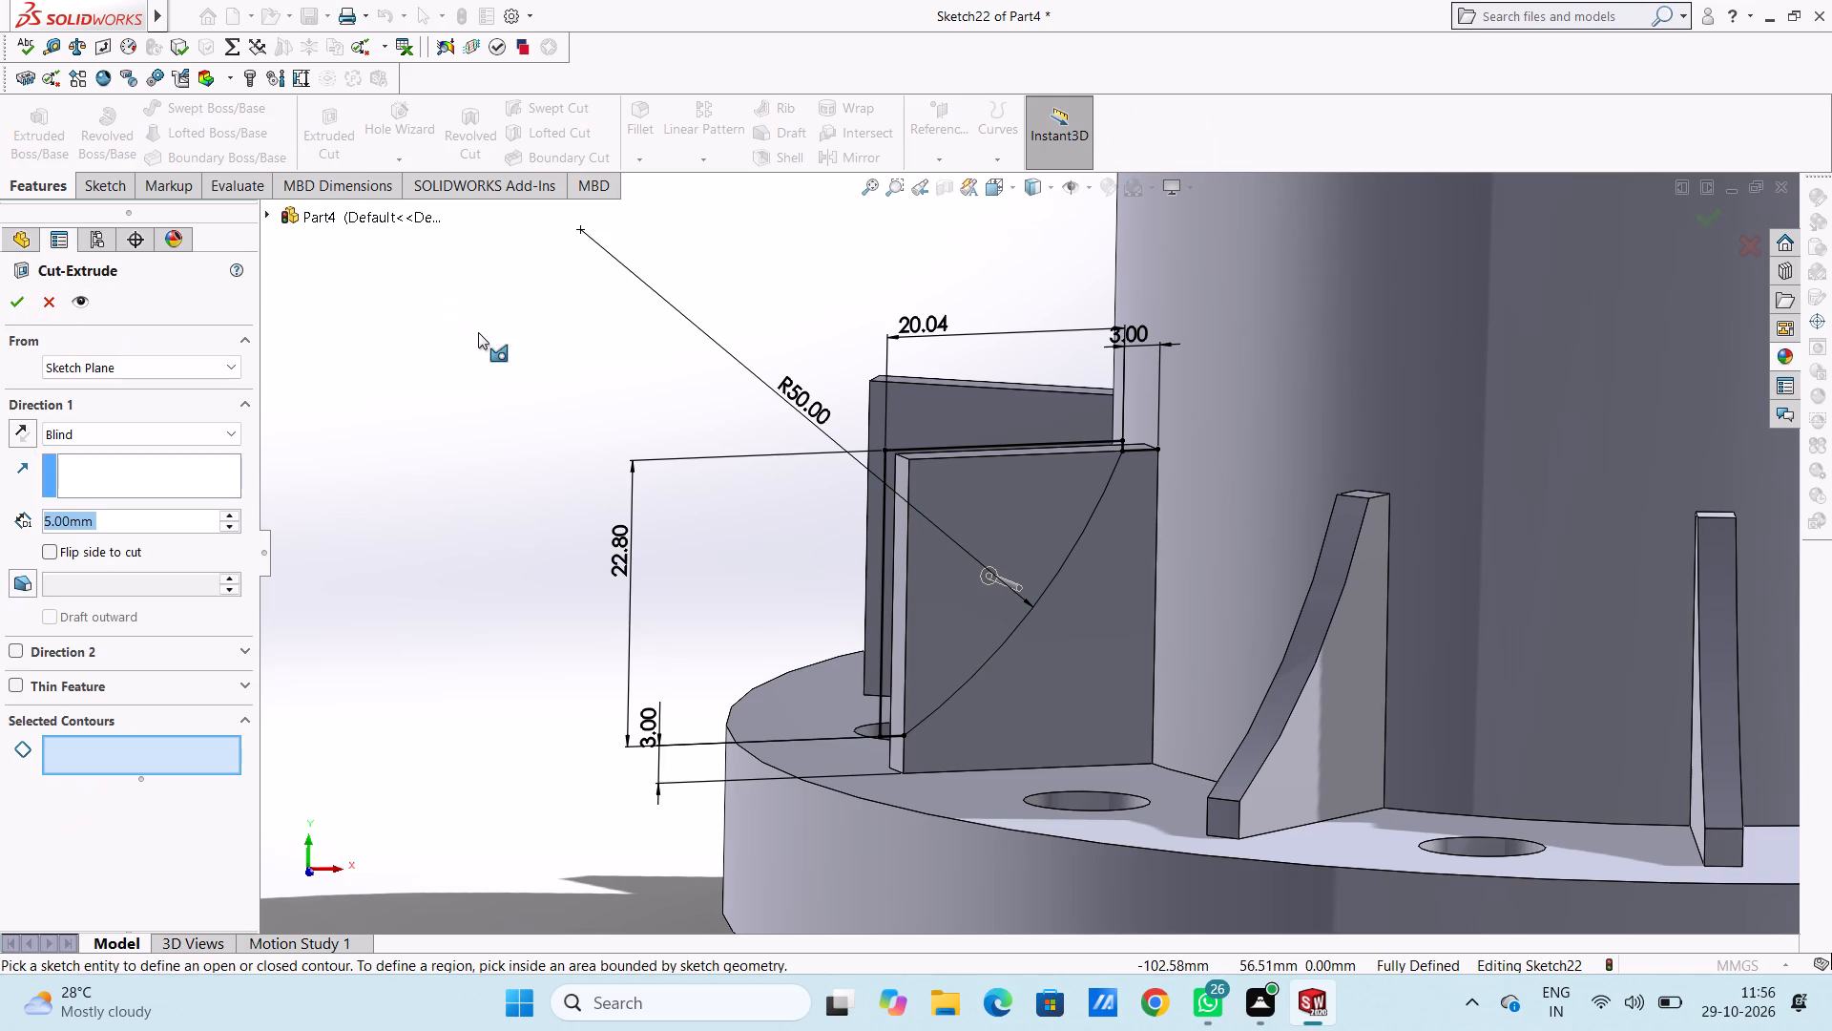
click(899, 485)
click(937, 515)
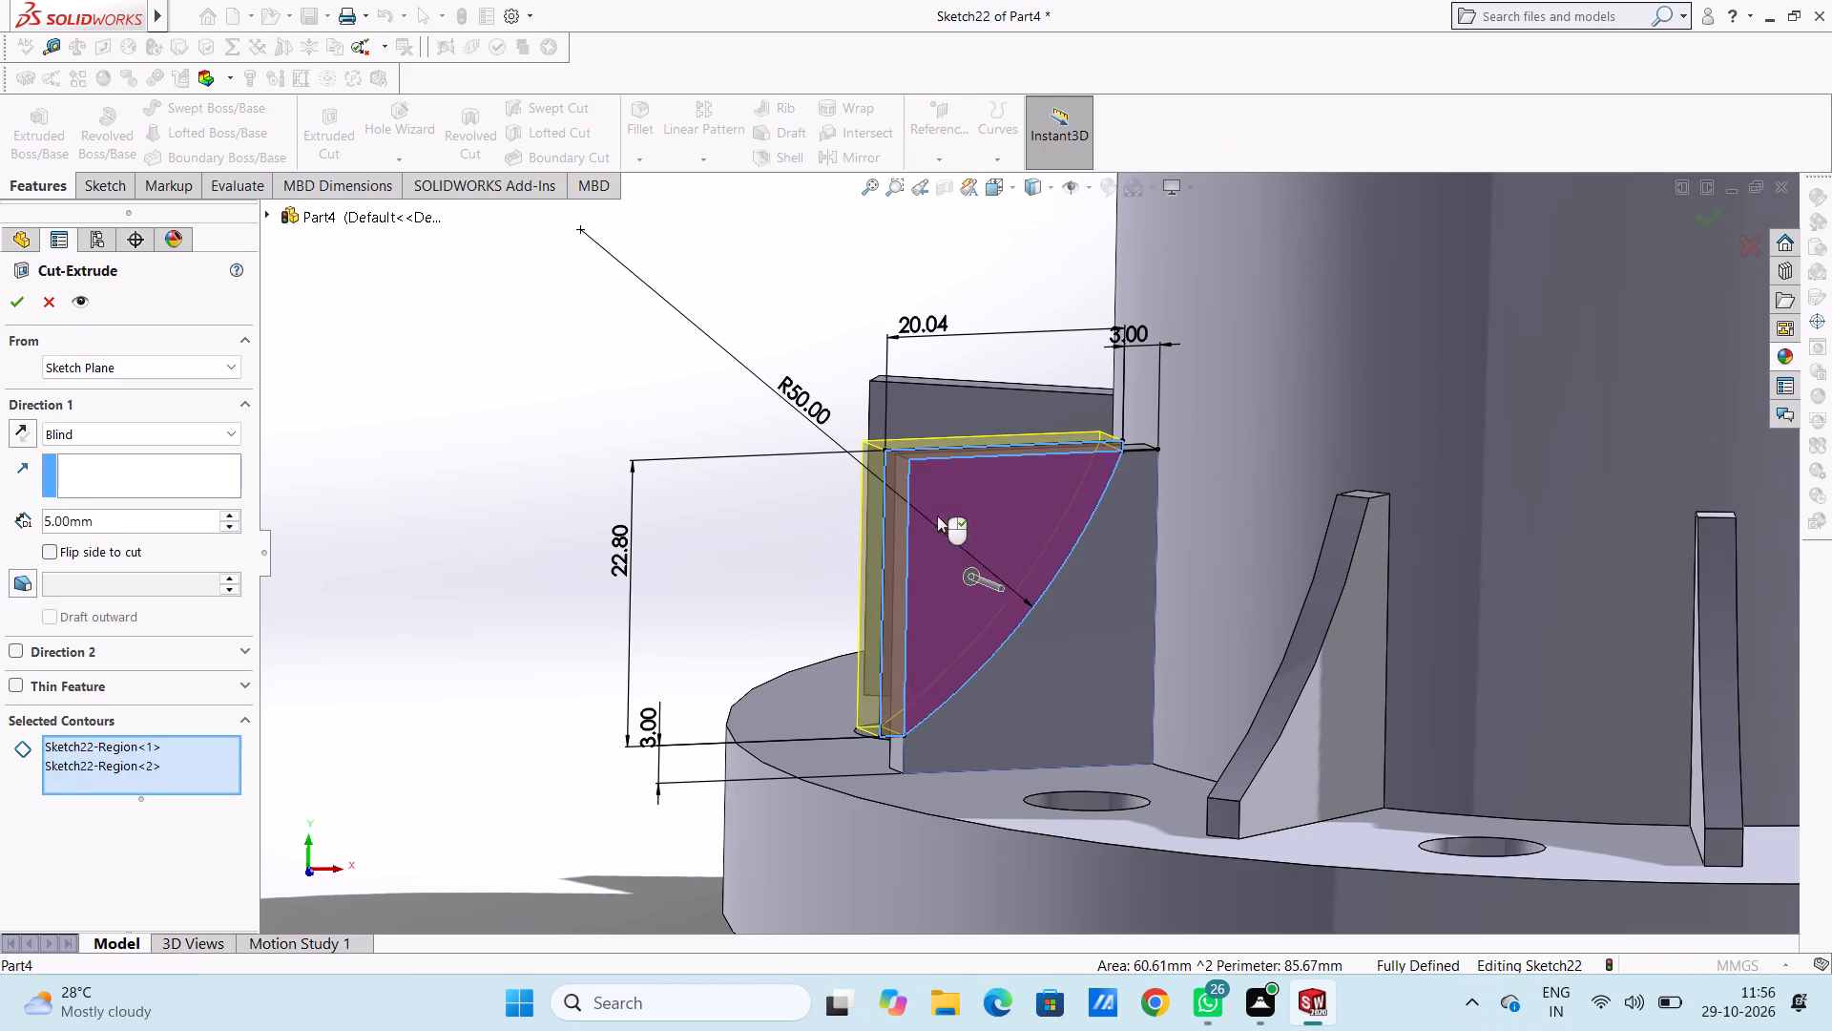
click(19, 304)
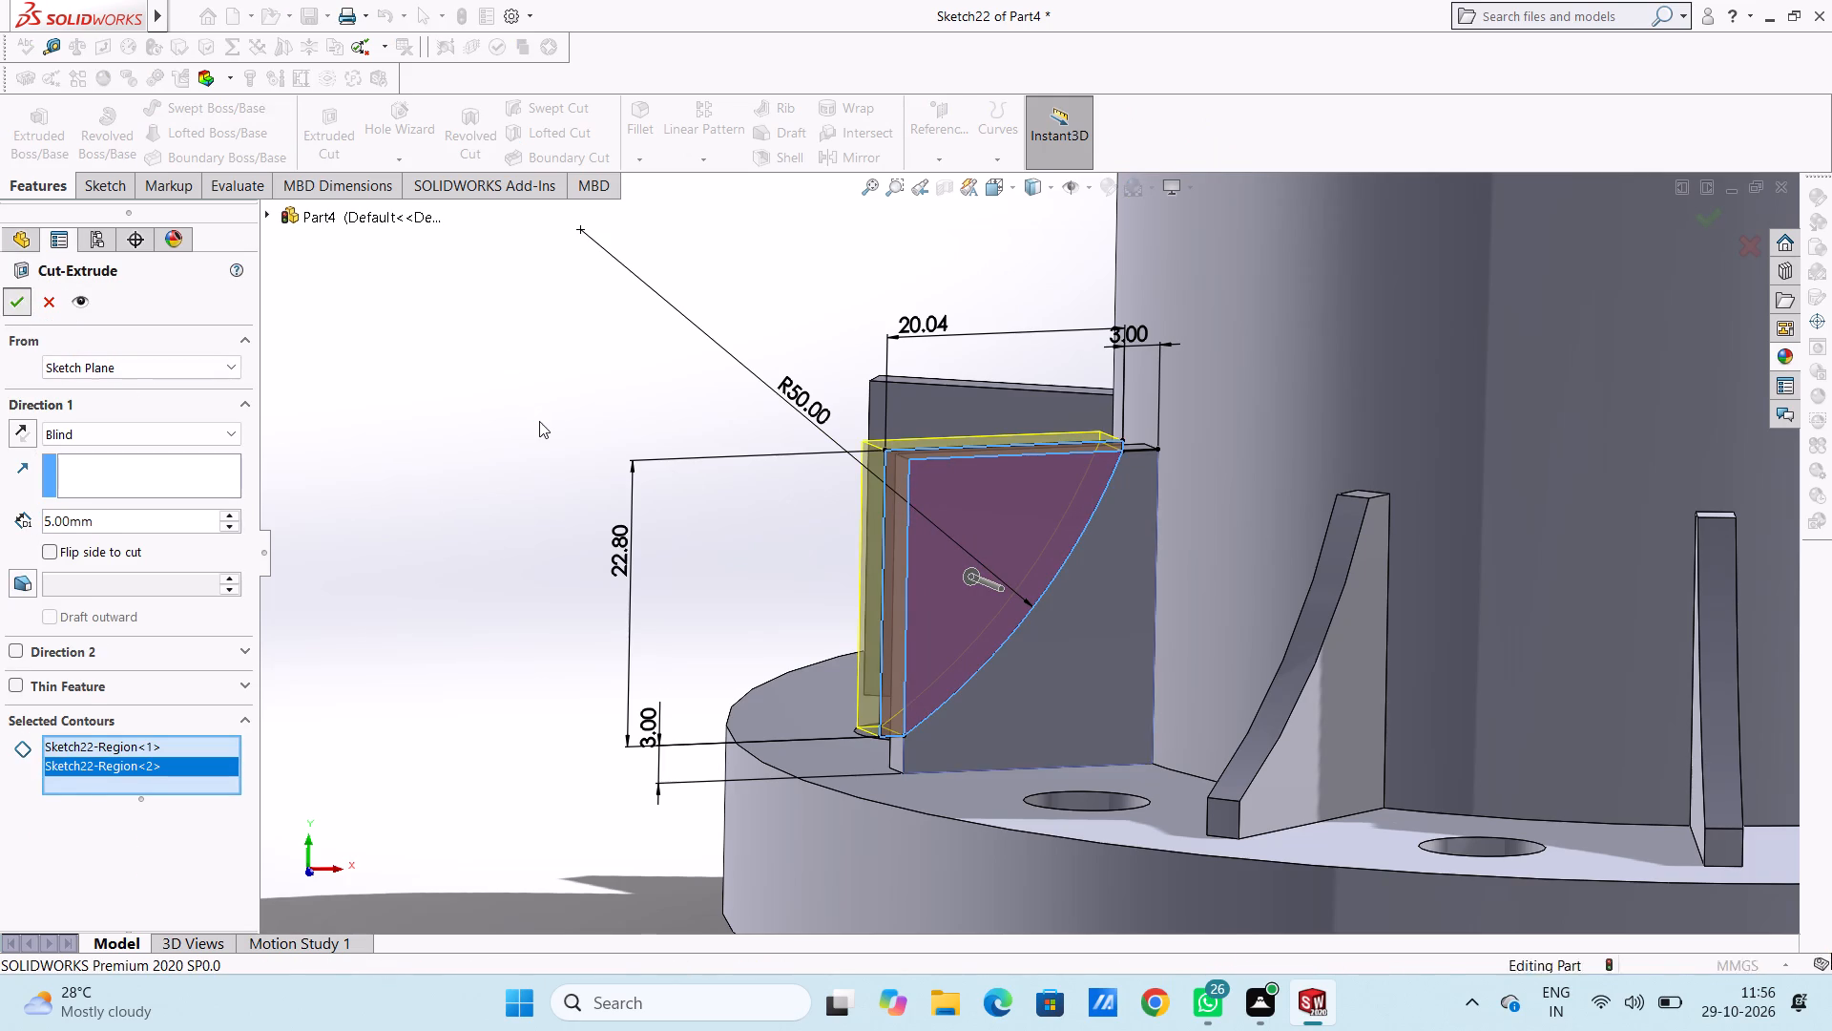
click(539, 421)
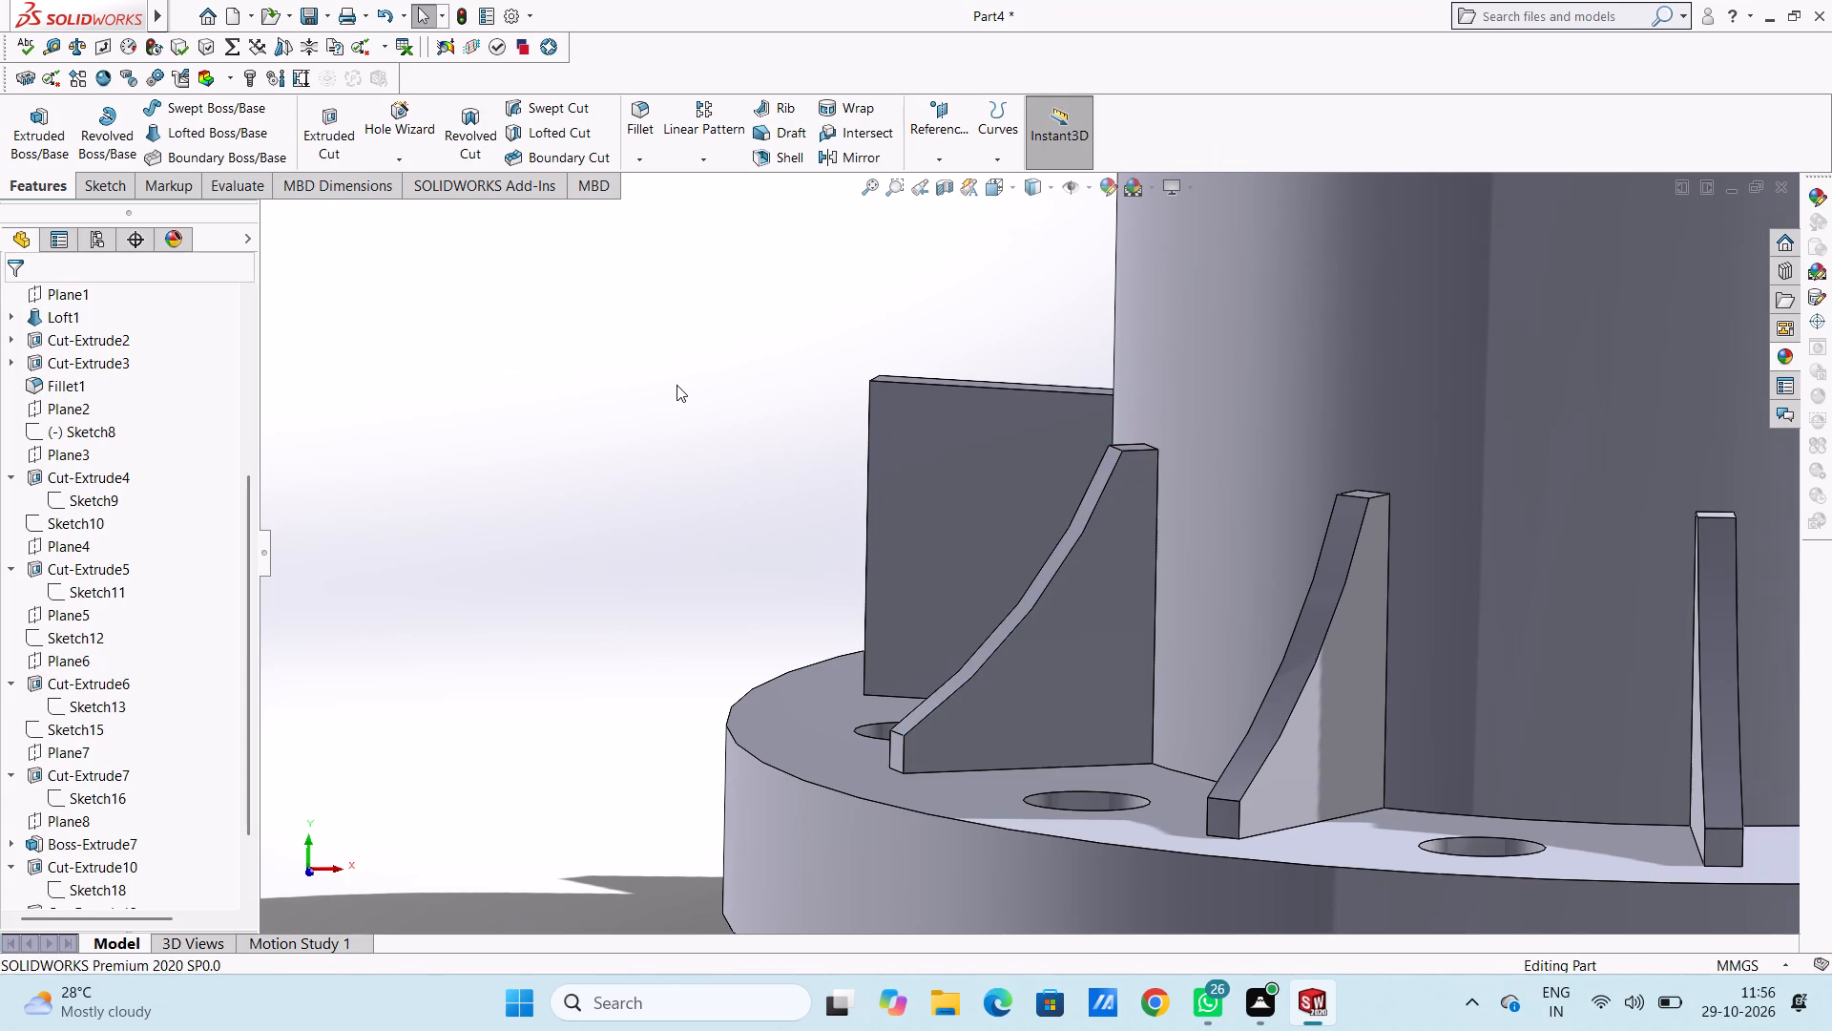
Start a new sketch on the side face of the next uncut rectangular rib beside the finished concave ribs.
middle_drag(677, 385, 747, 376)
middle_drag(759, 376, 788, 463)
middle_drag(782, 456, 771, 410)
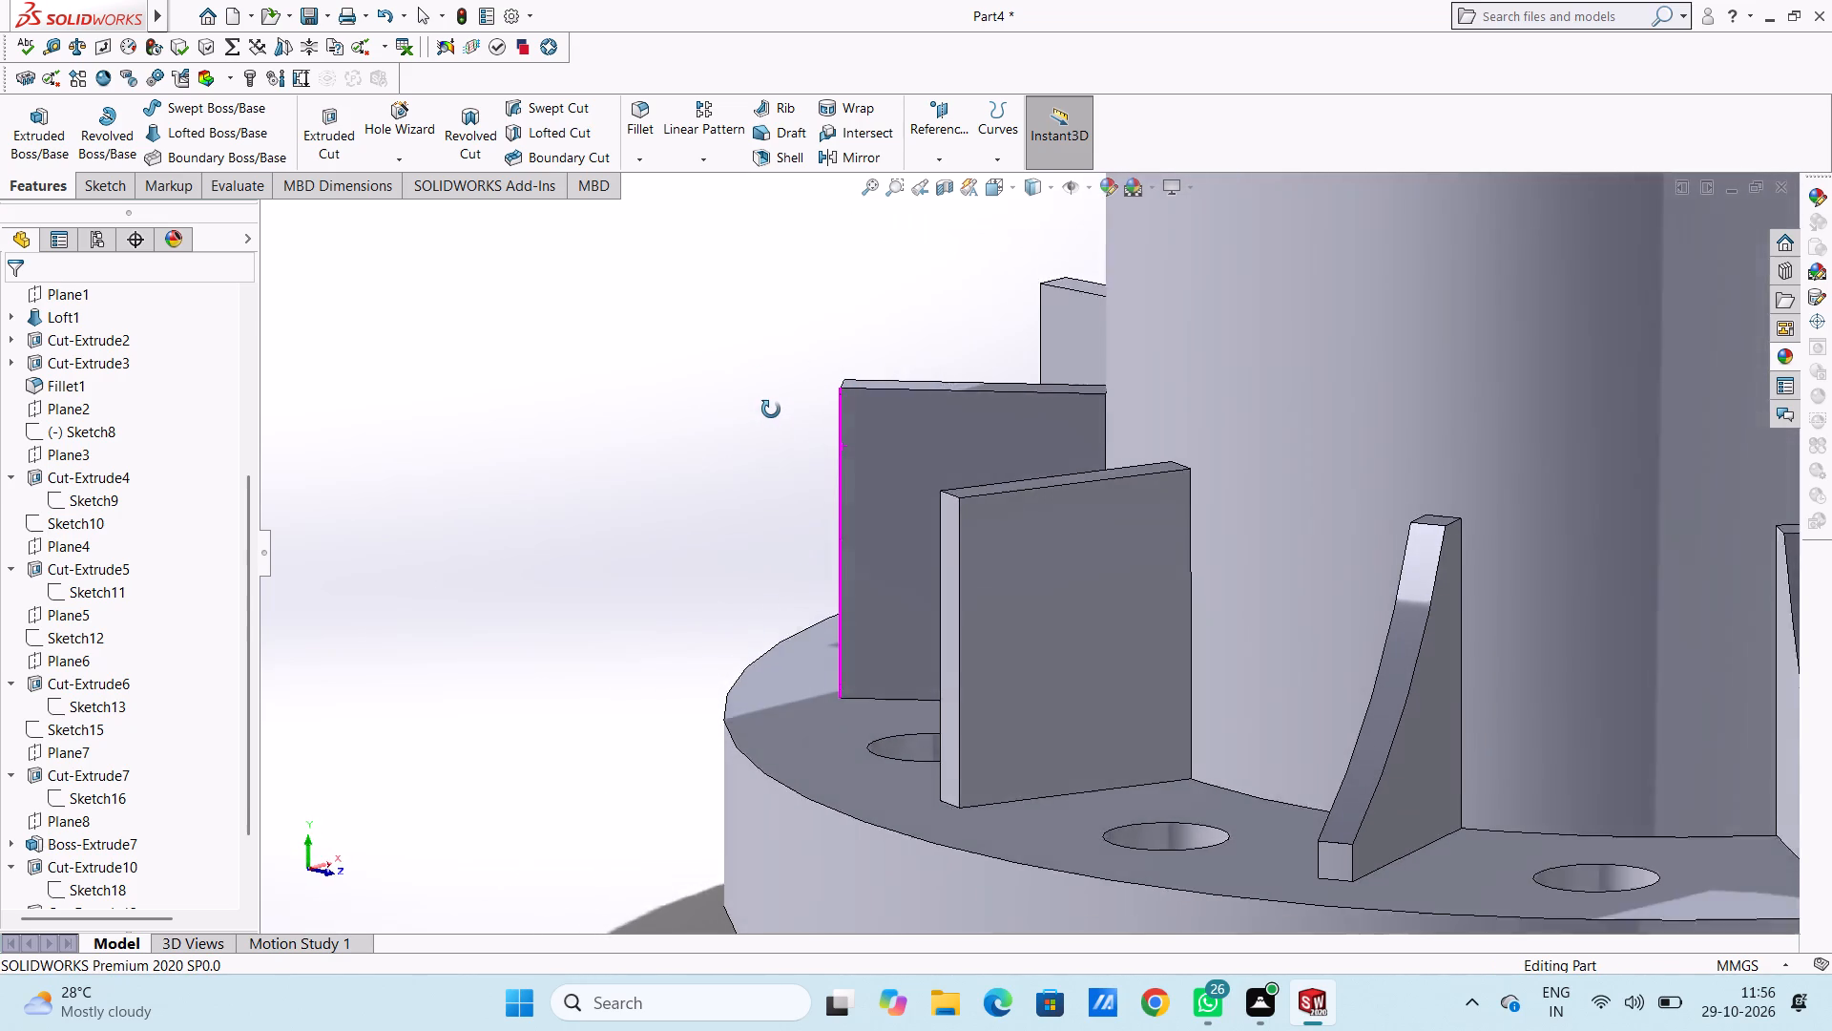
middle_drag(771, 410, 773, 405)
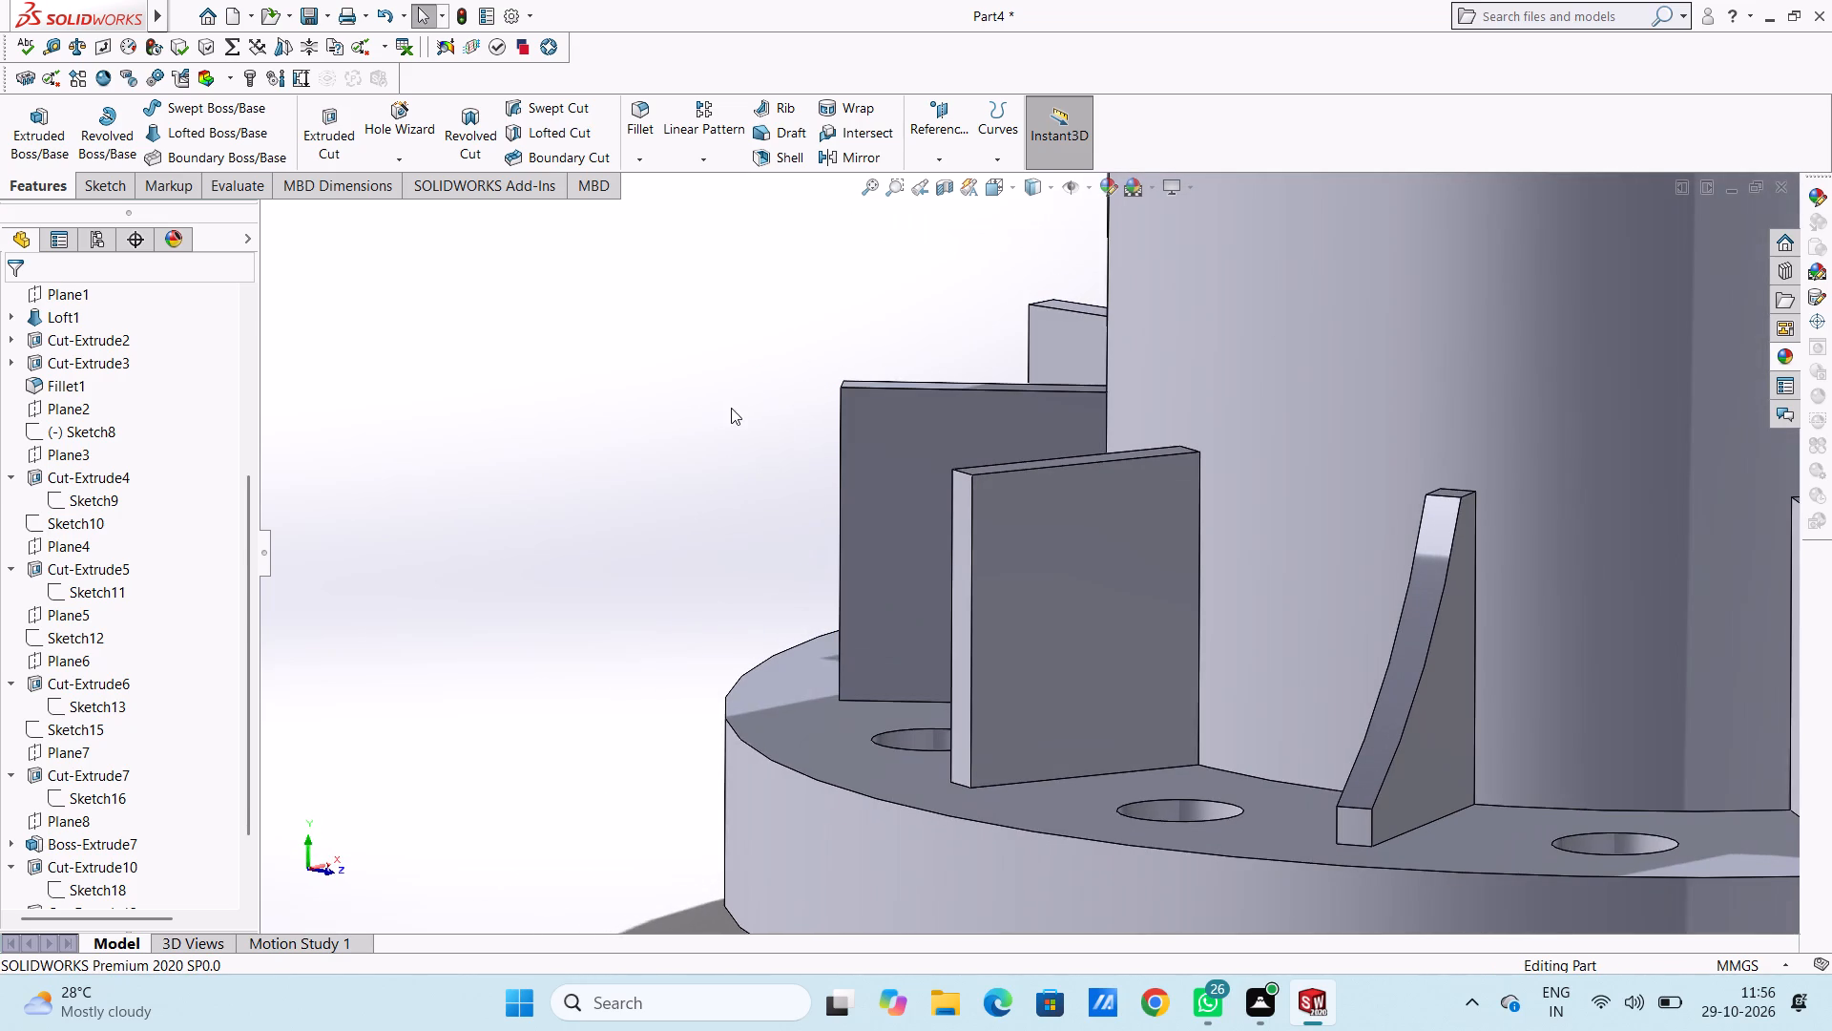
middle_drag(721, 409, 681, 395)
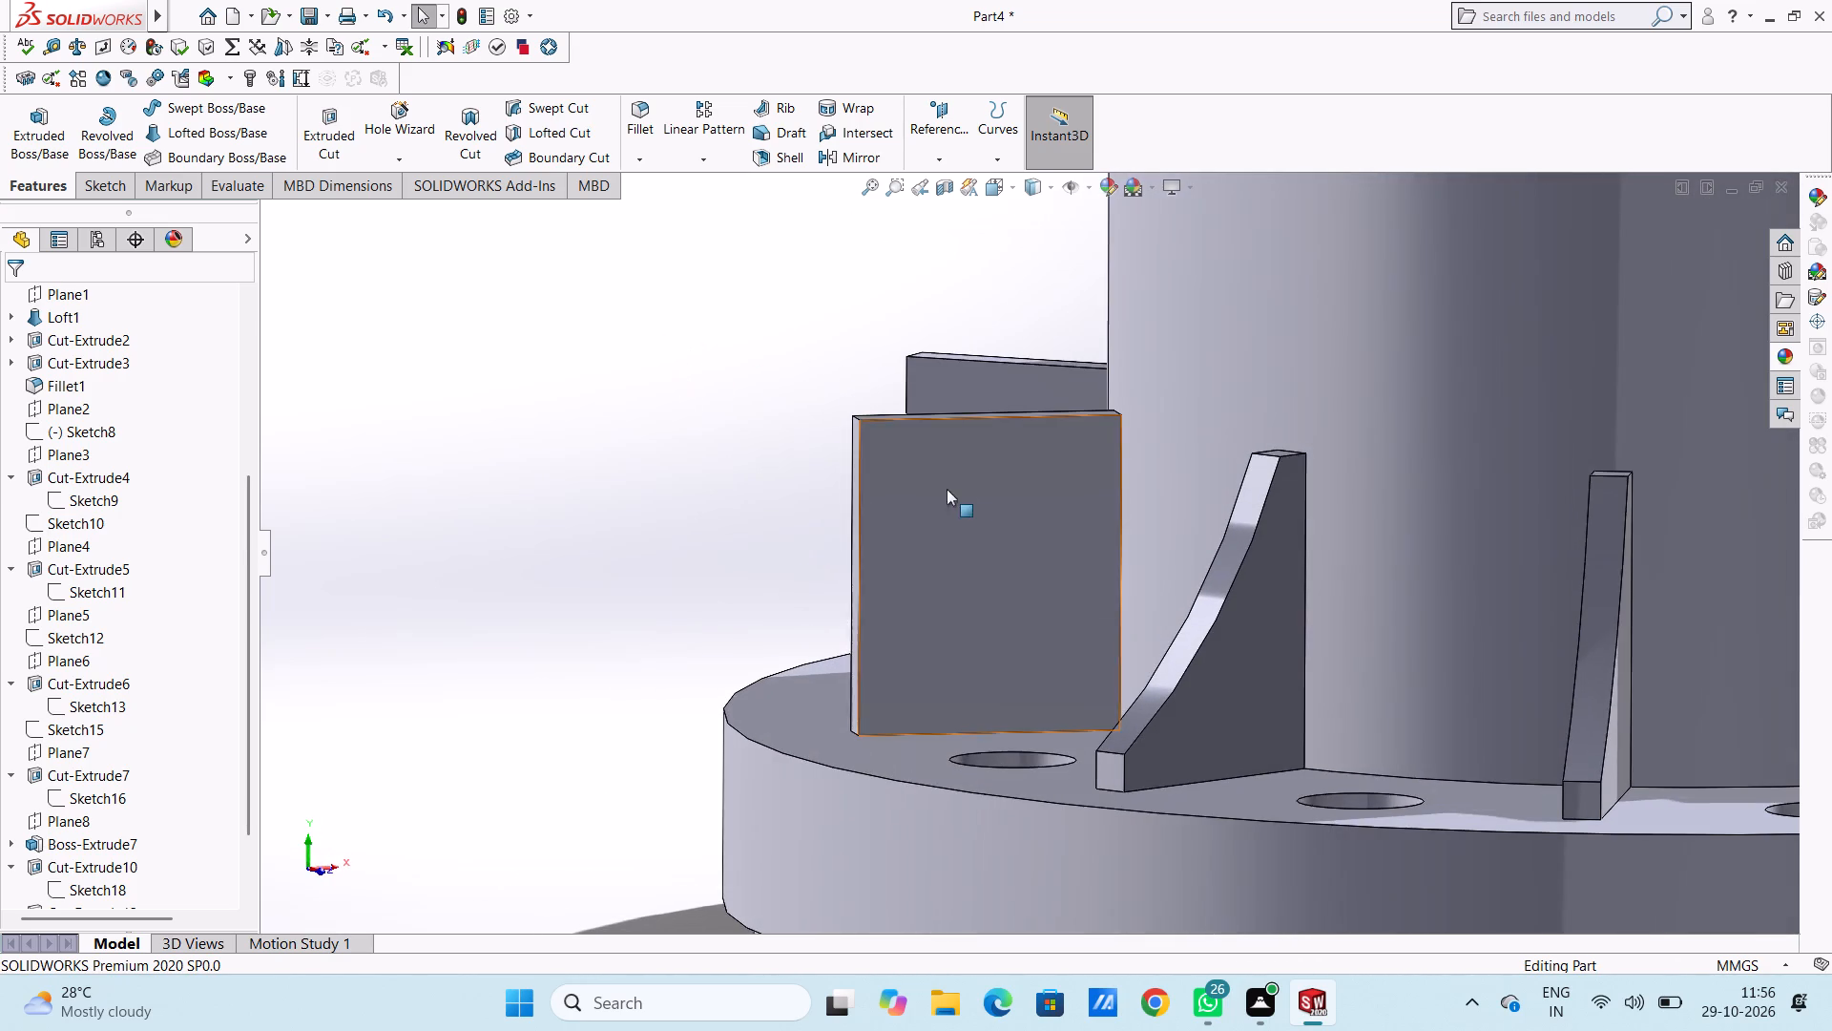
scroll(972, 496, down, 2)
click(973, 501)
click(1049, 451)
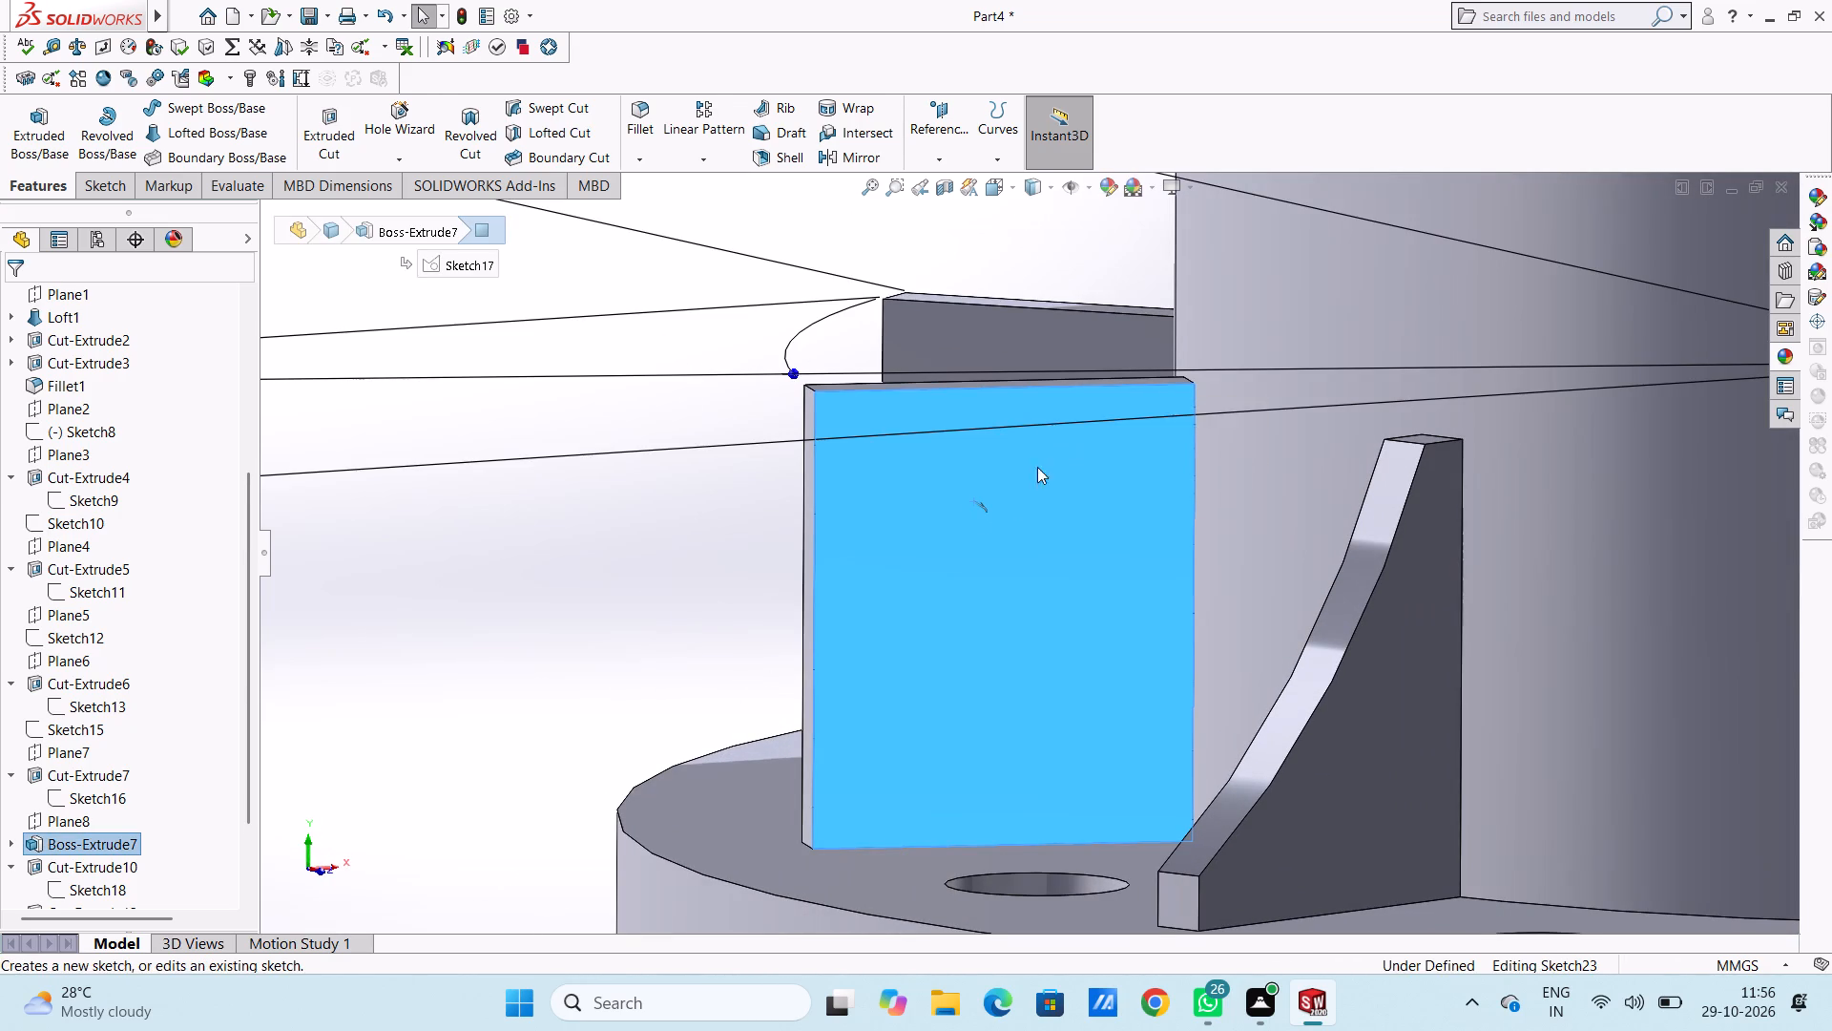
click(655, 562)
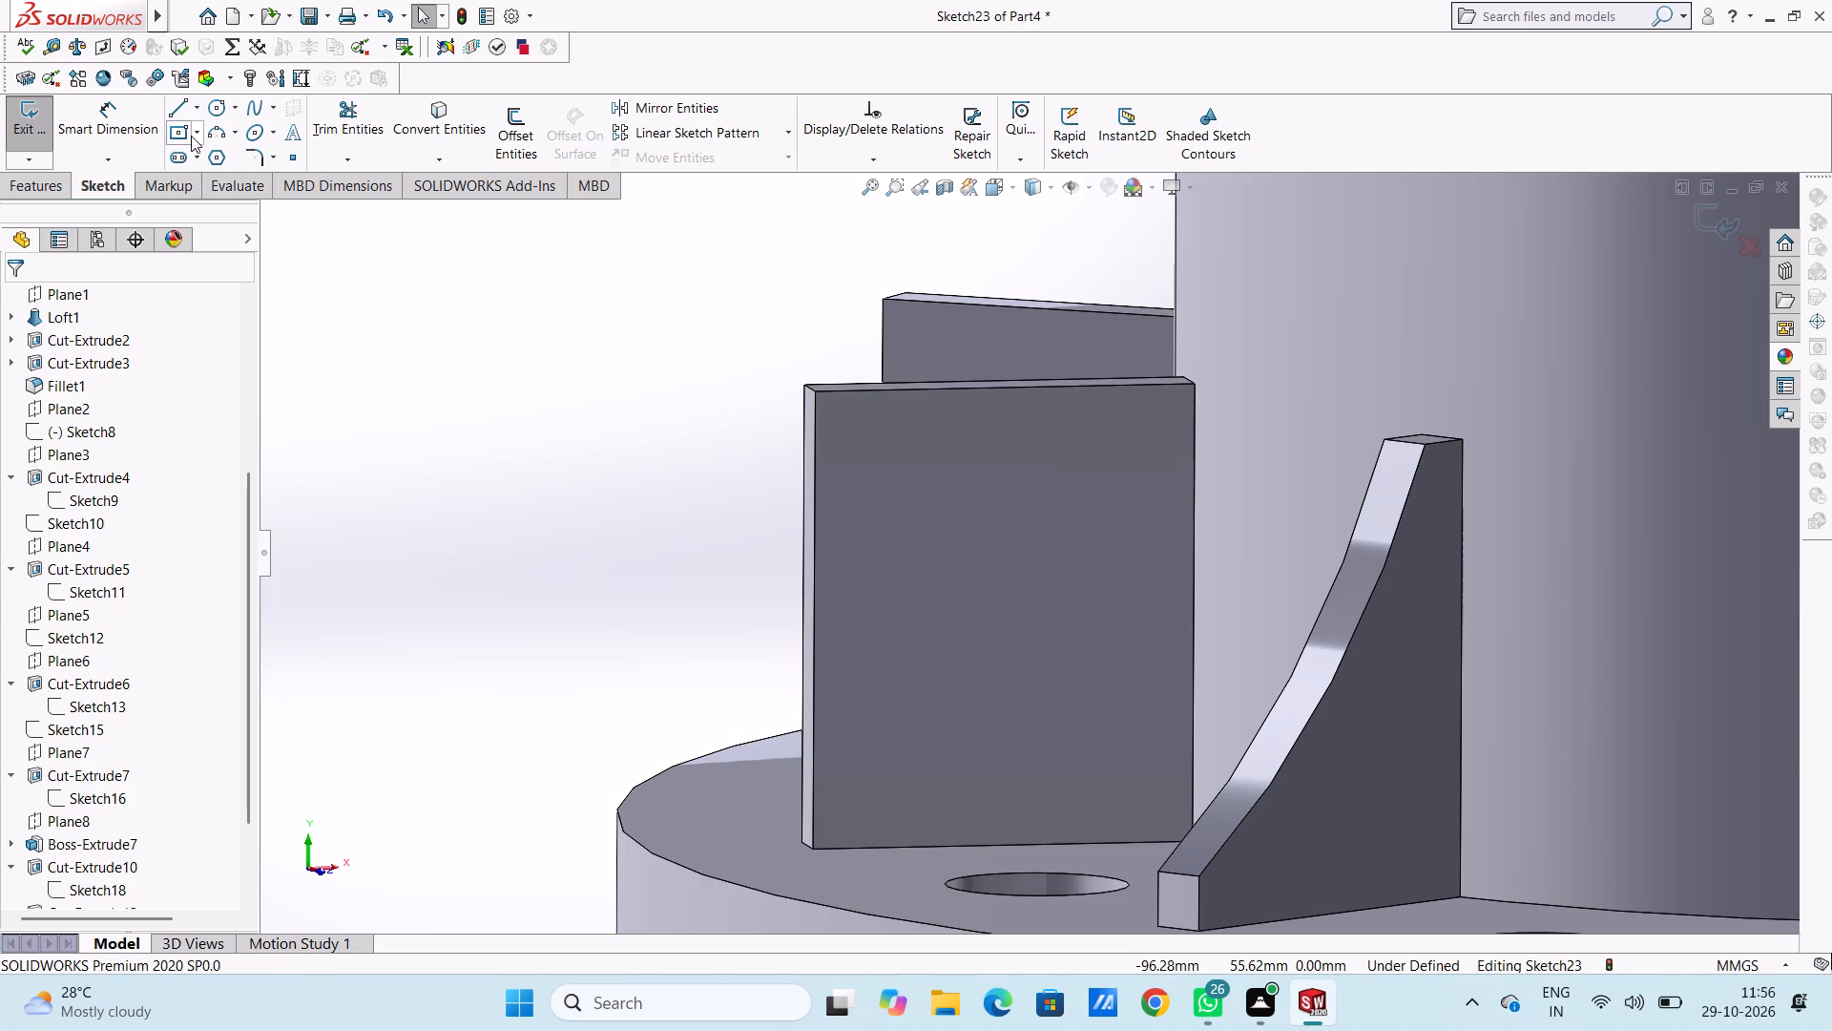
Draw connected lines from the rib's inner top corner: 3 mm along the top edge, up, about 20.5 mm outward, about 26 mm down, in to the outer edge.
click(178, 107)
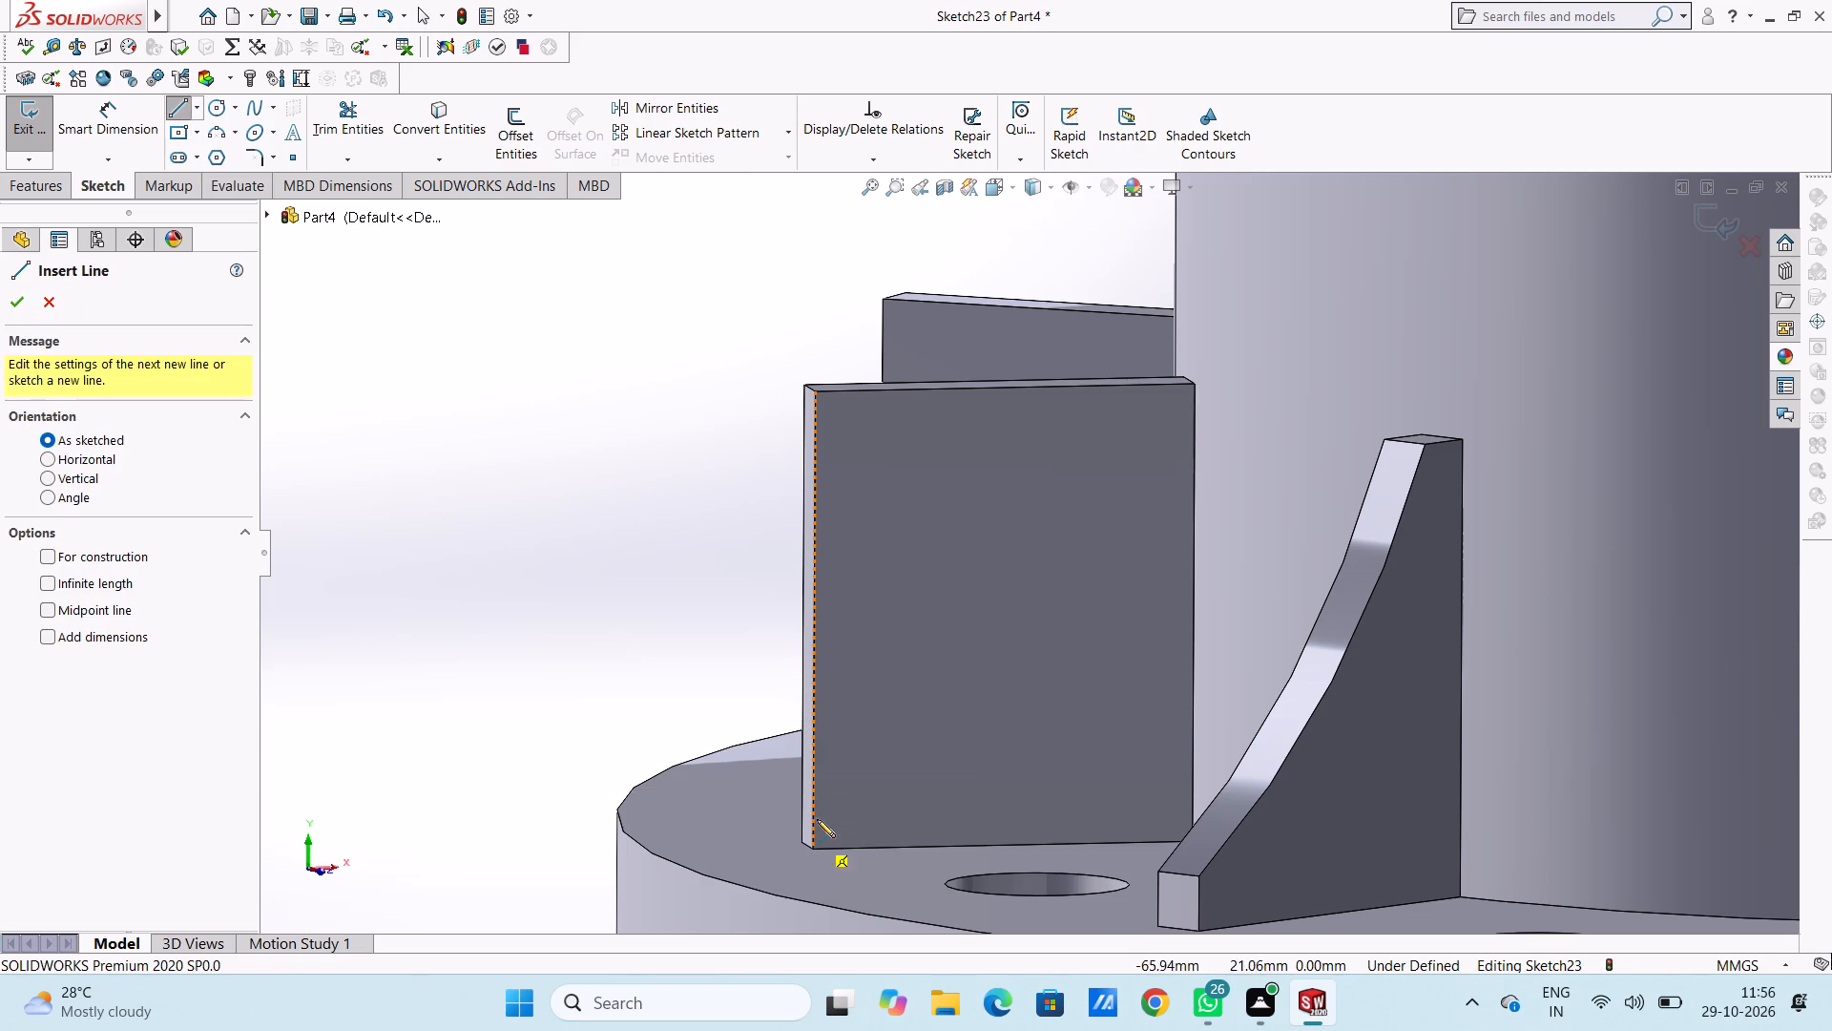
click(1197, 387)
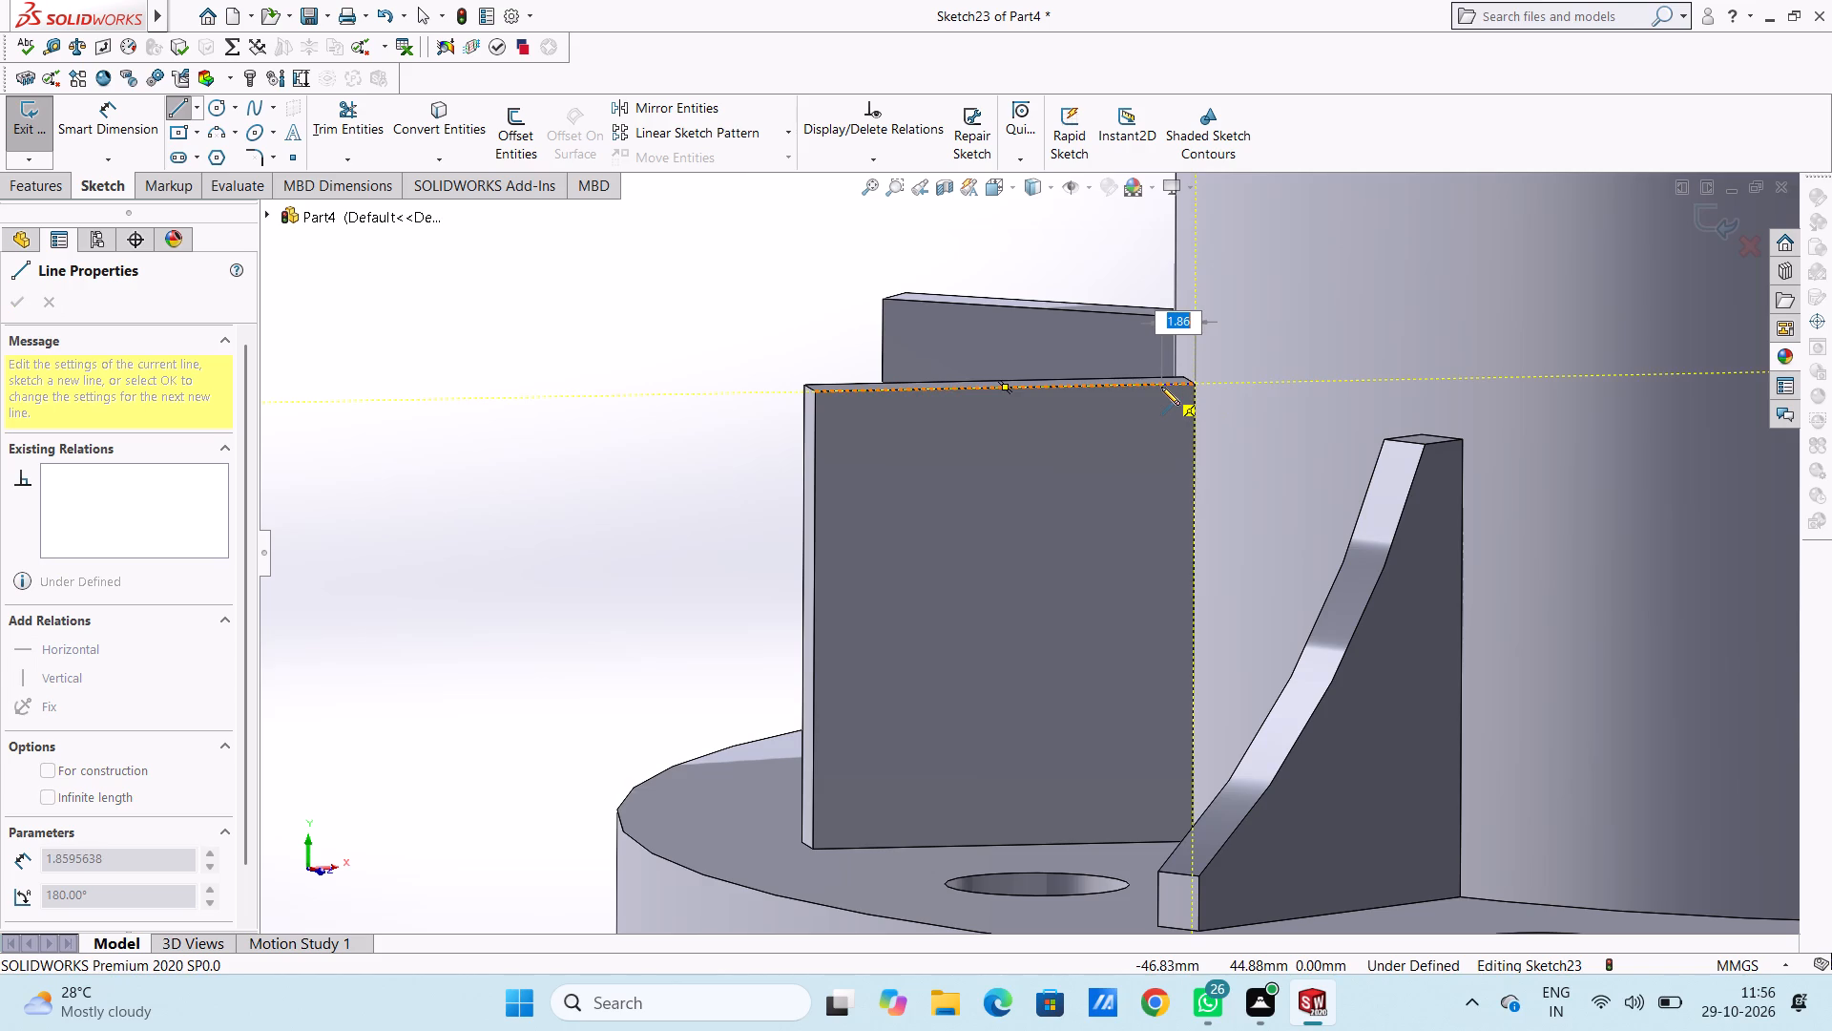
key(3)
key(Return)
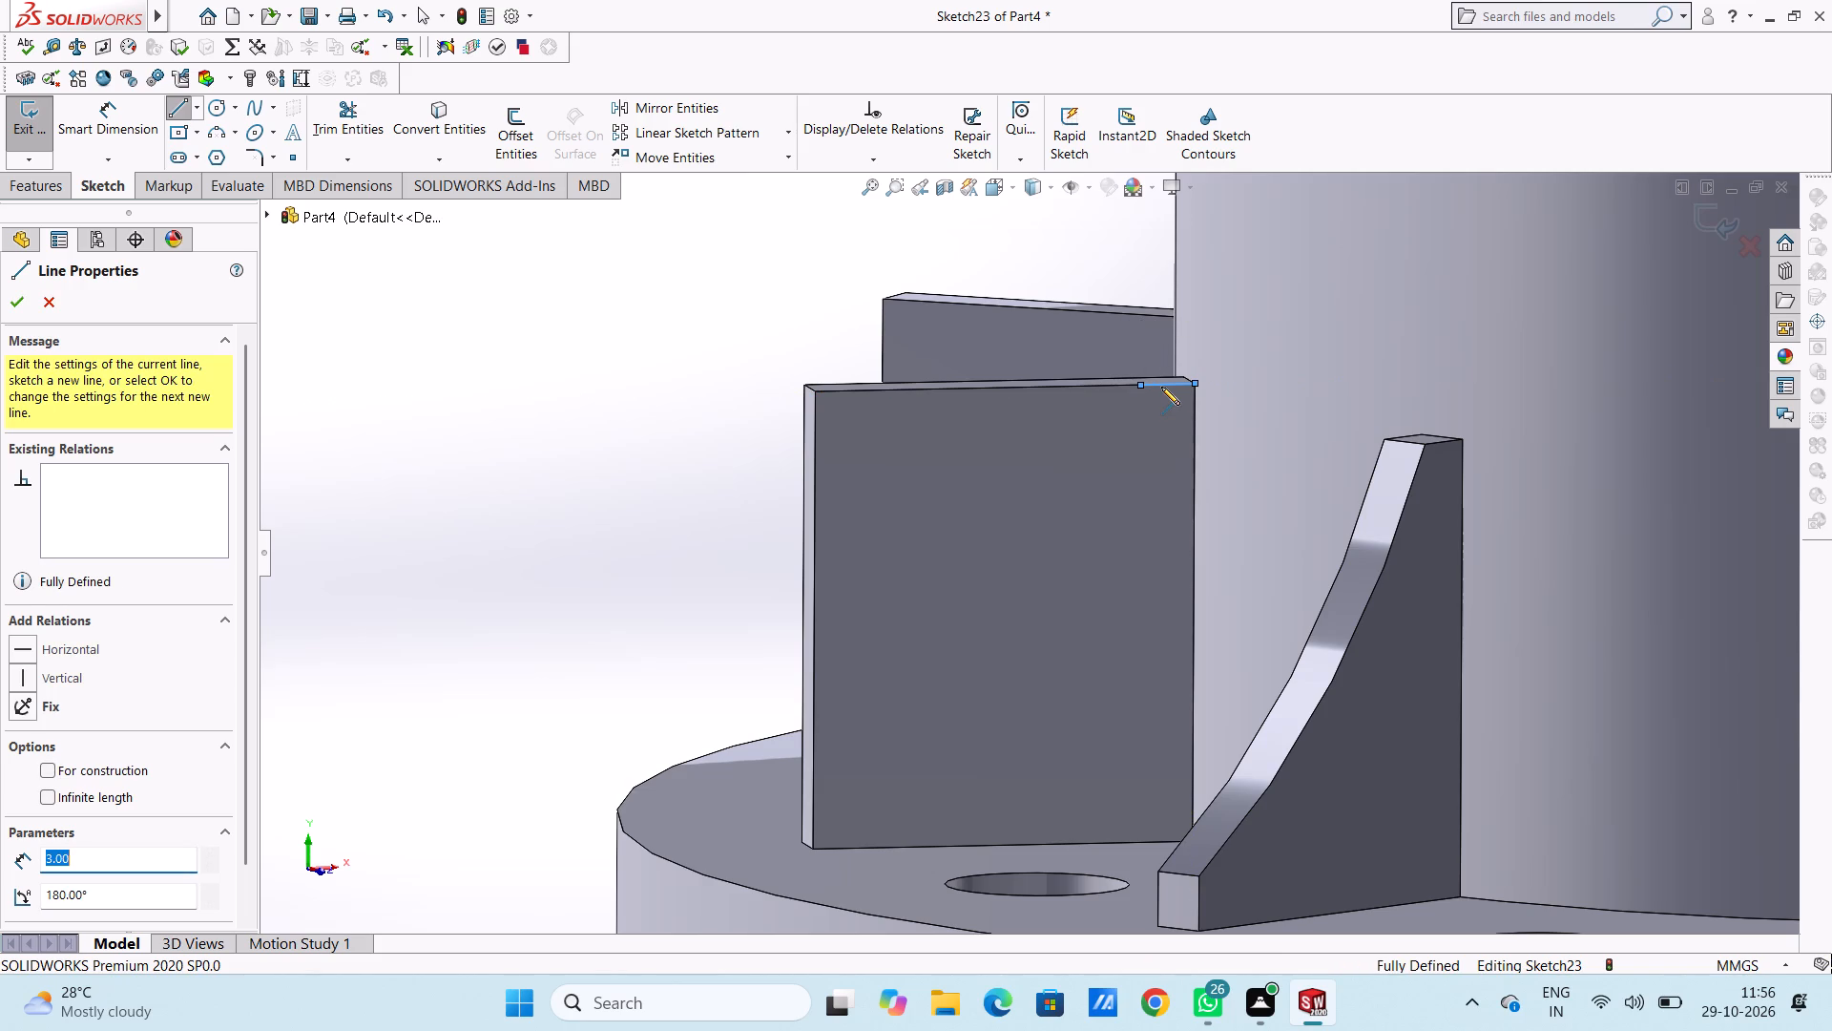
click(1143, 324)
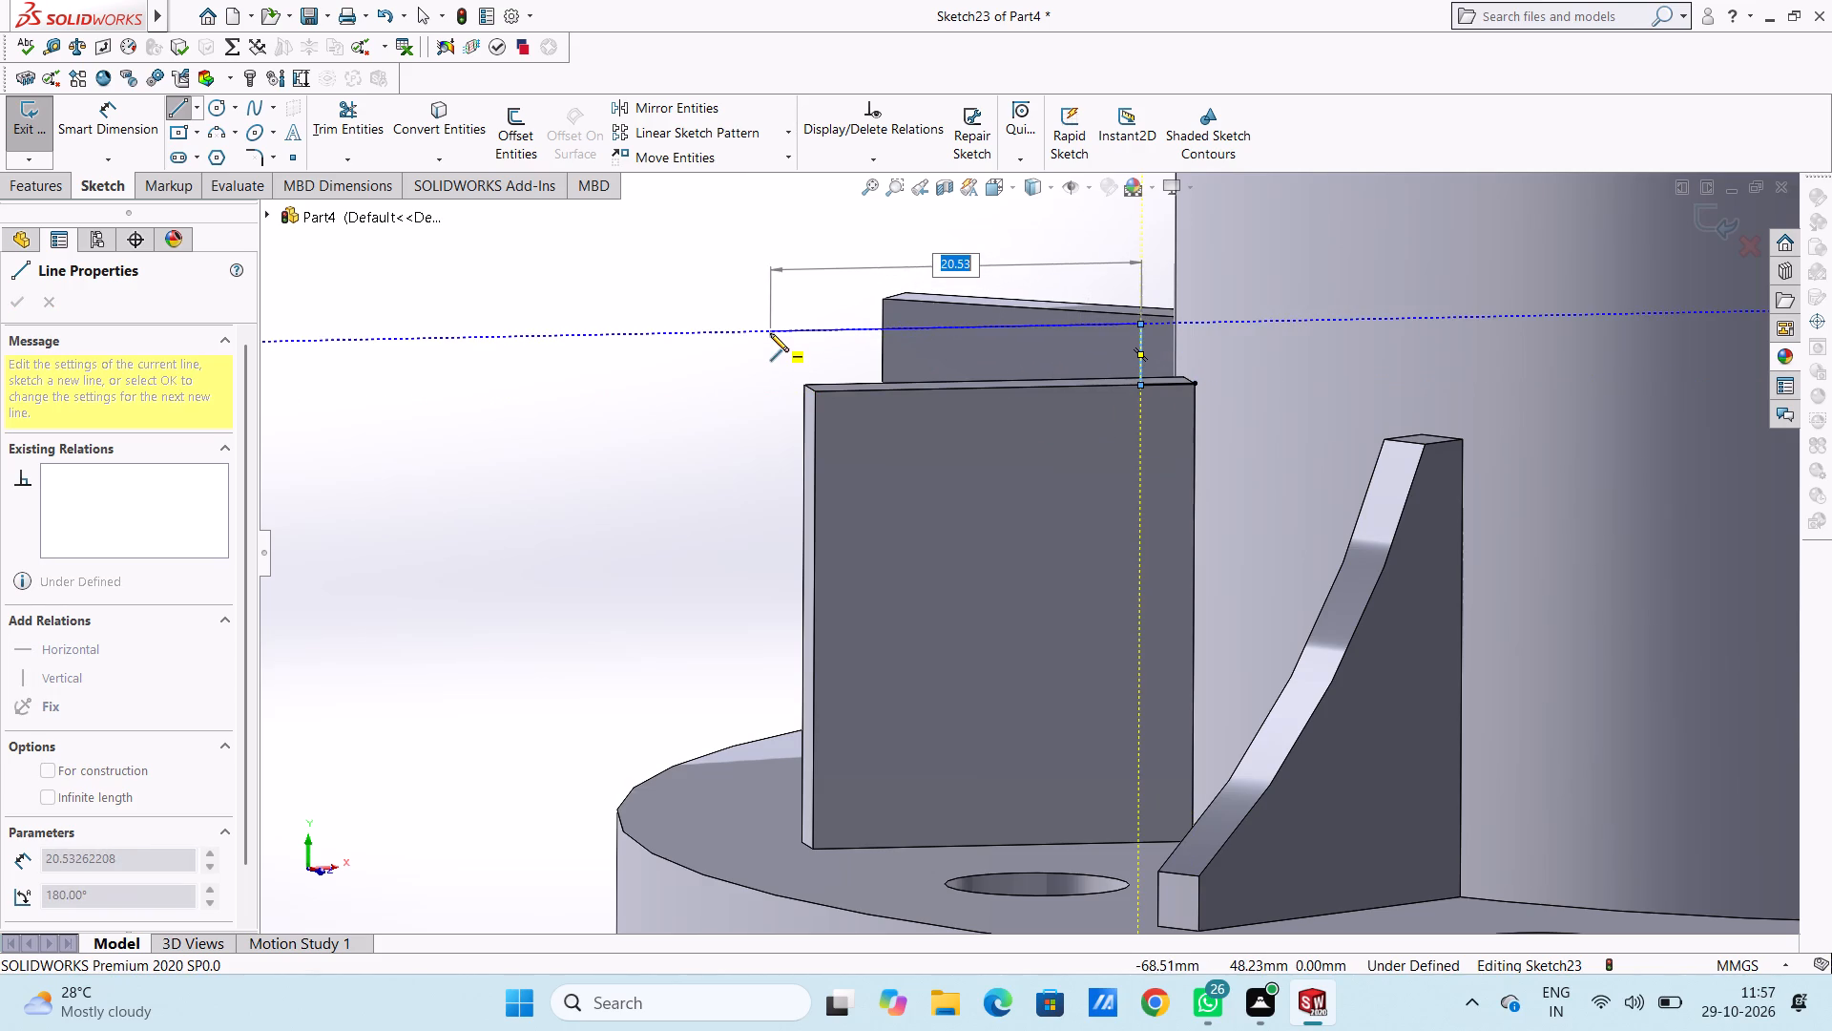
click(770, 333)
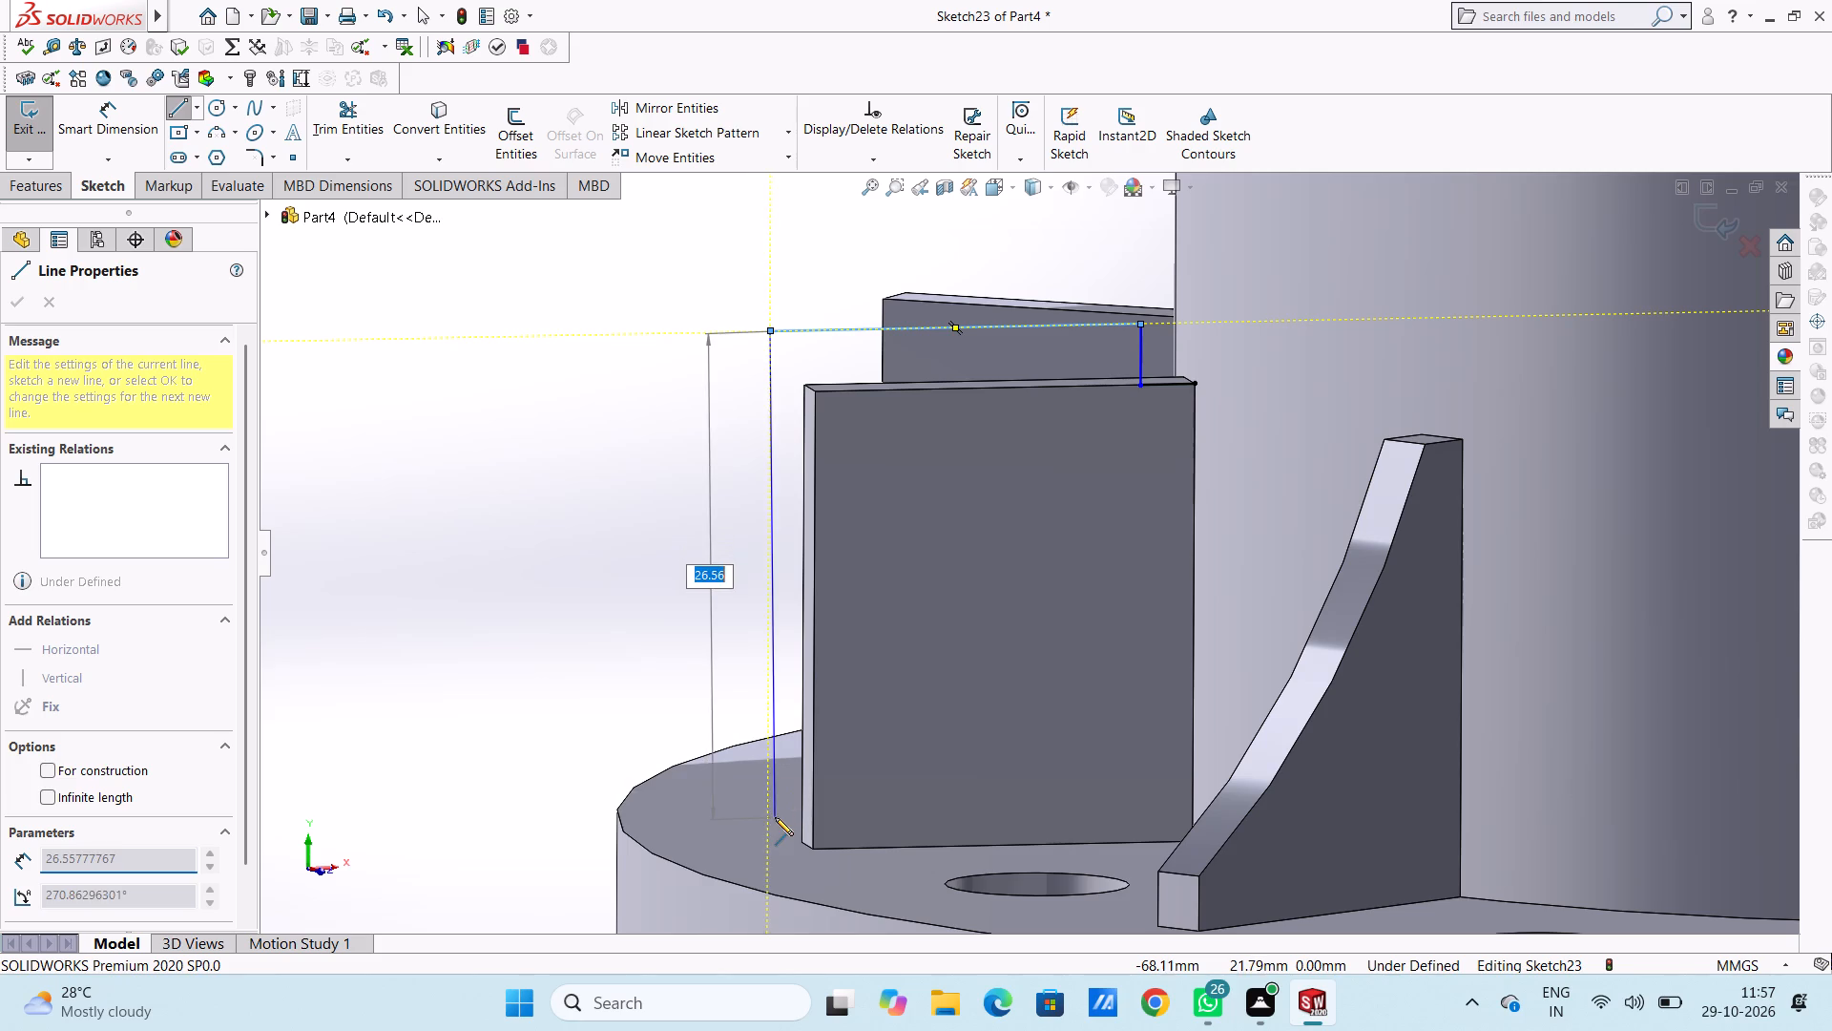
click(765, 807)
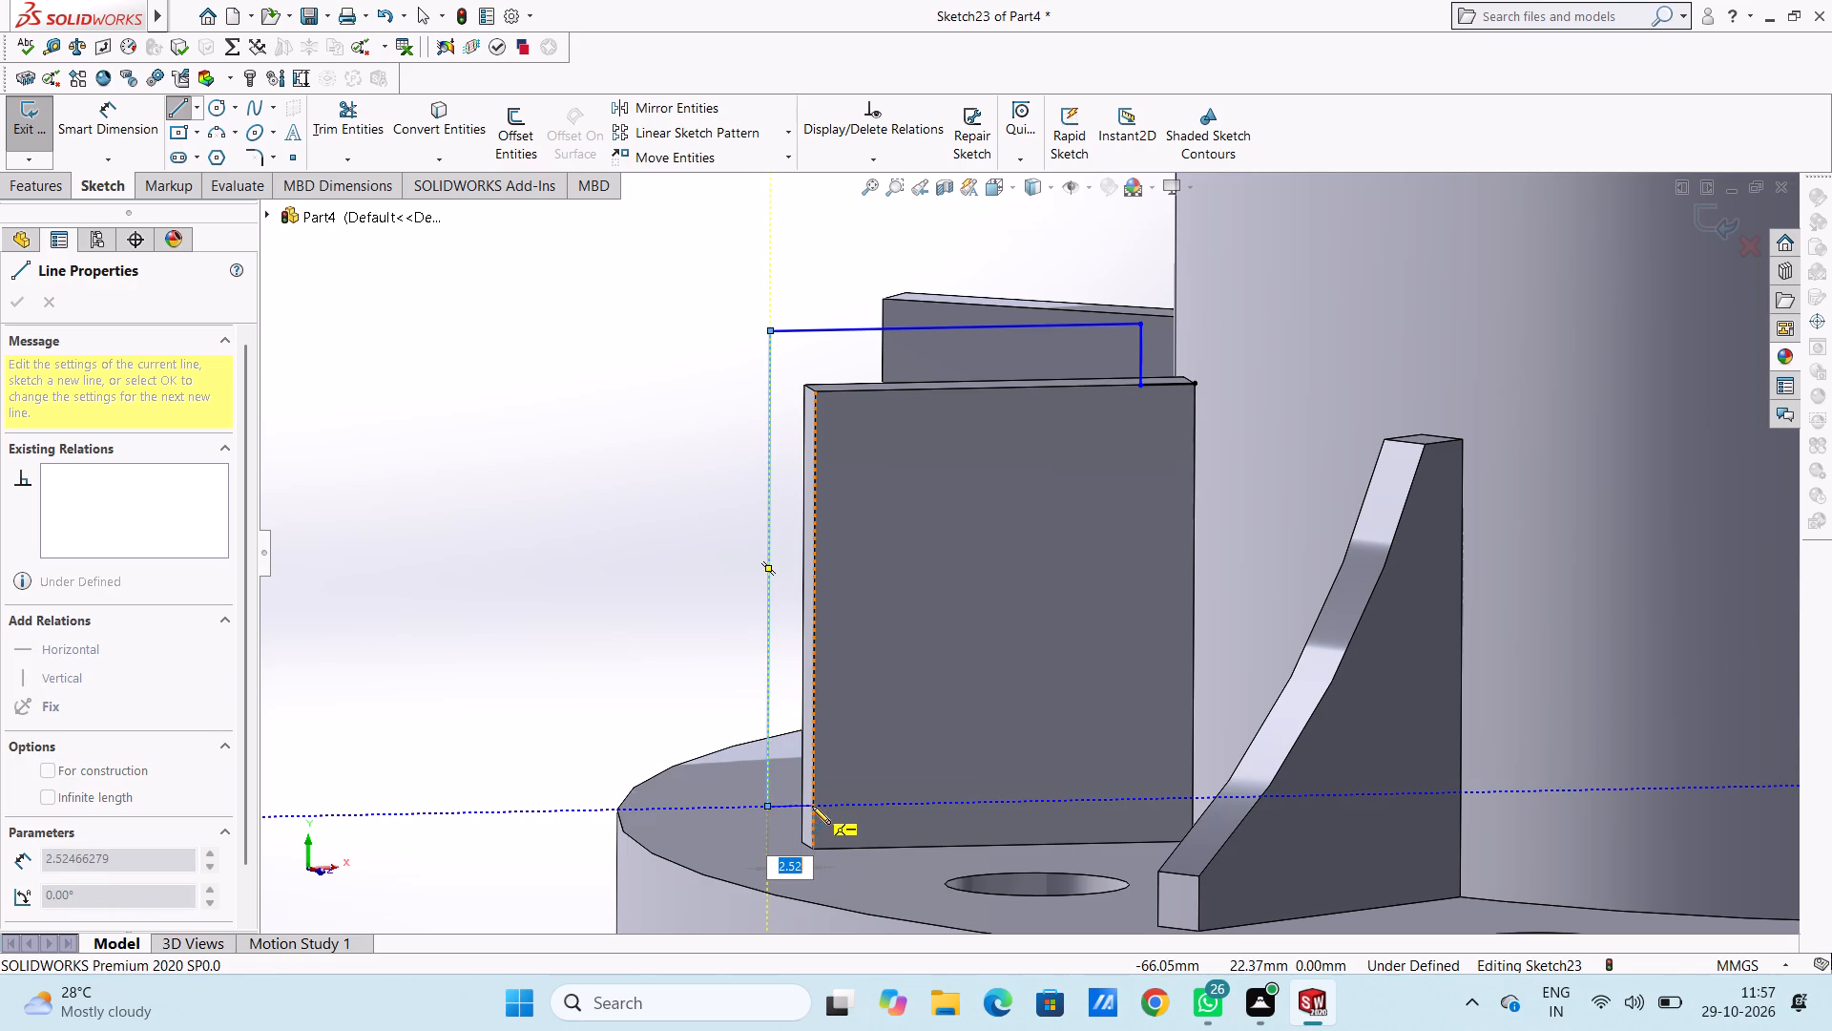
click(812, 806)
right_click(607, 431)
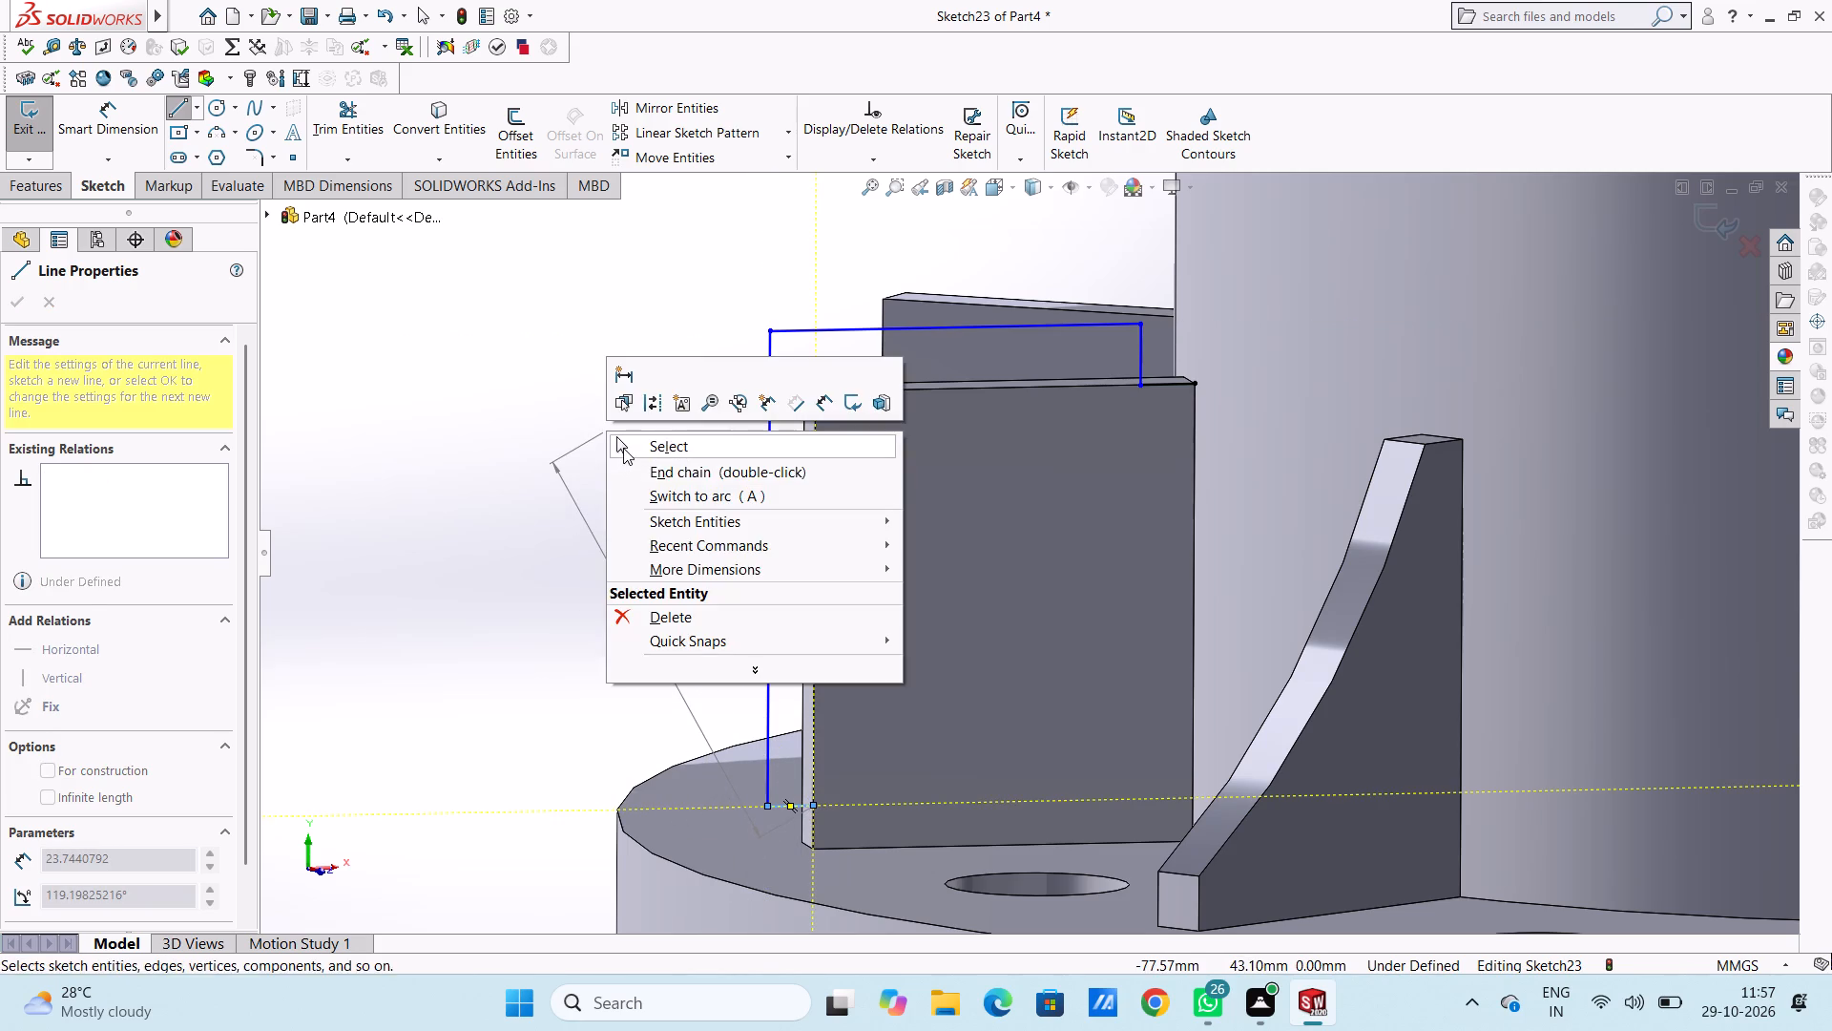
click(623, 448)
click(546, 445)
Dimension the profile's lower endpoint 3 mm above the rib's bottom outer corner.
click(104, 112)
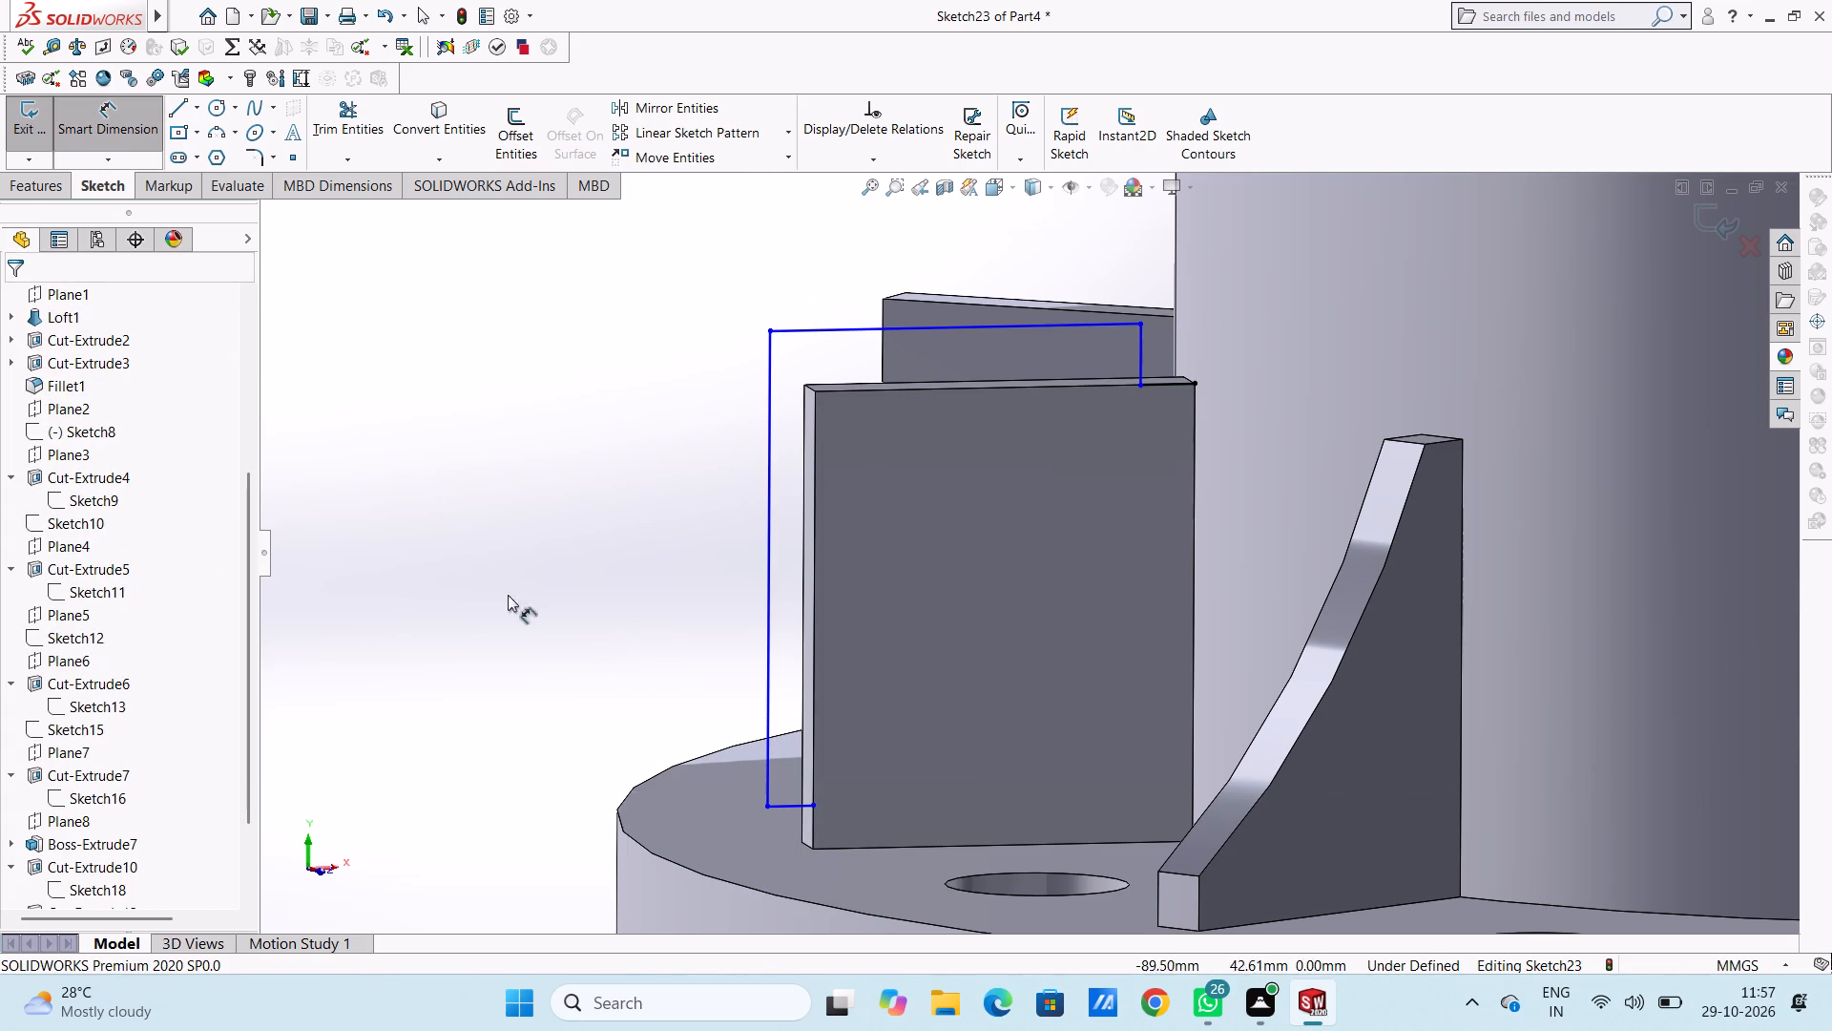
click(812, 804)
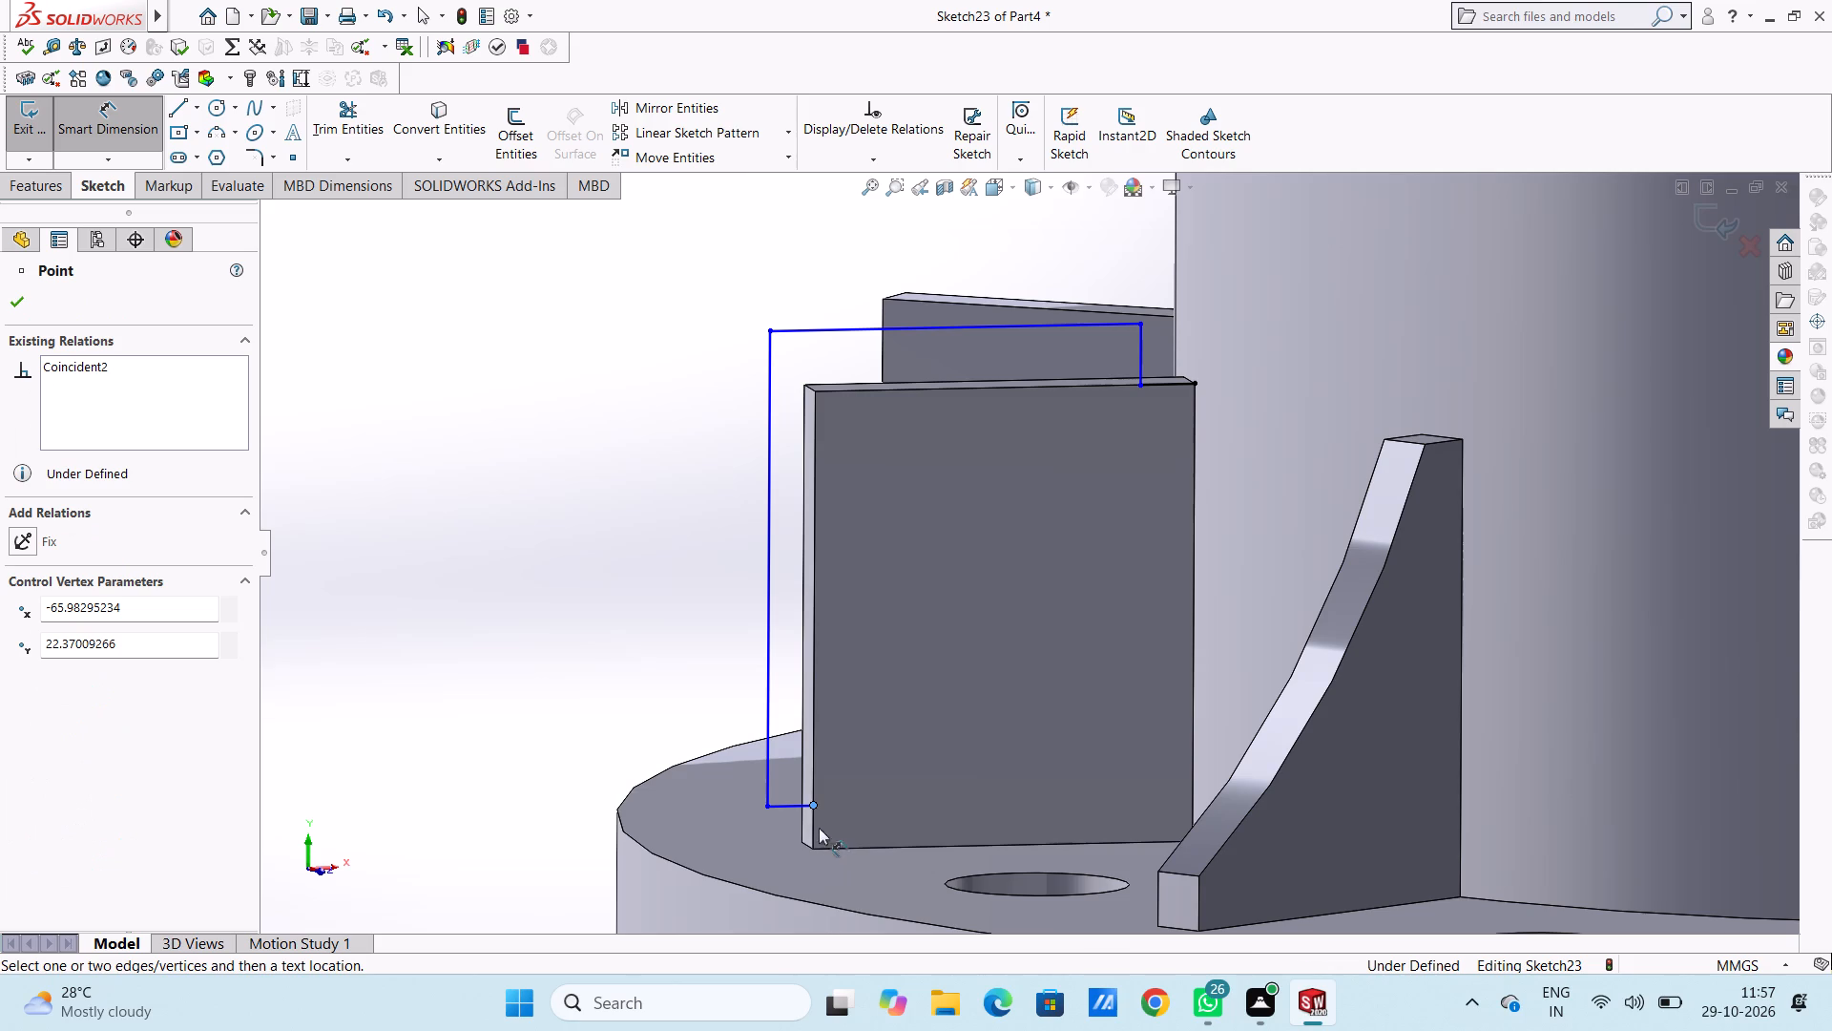
click(814, 848)
click(459, 756)
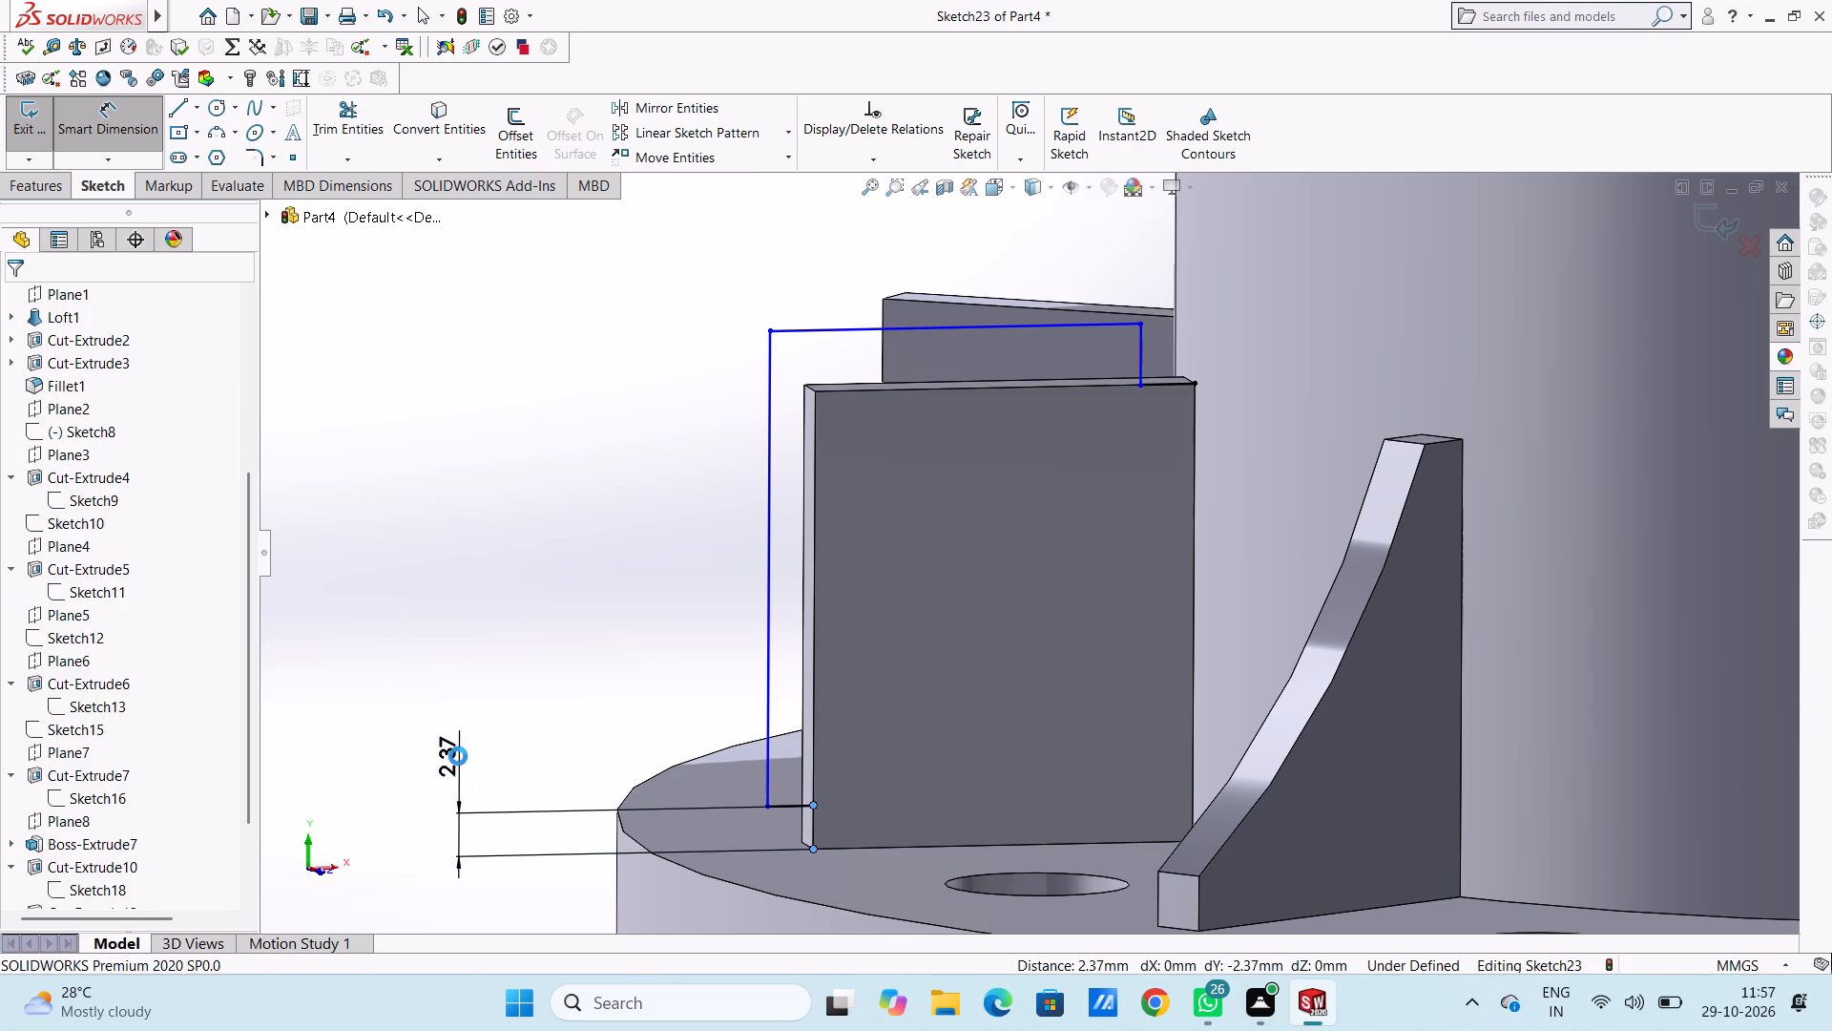
key(3)
key(Return)
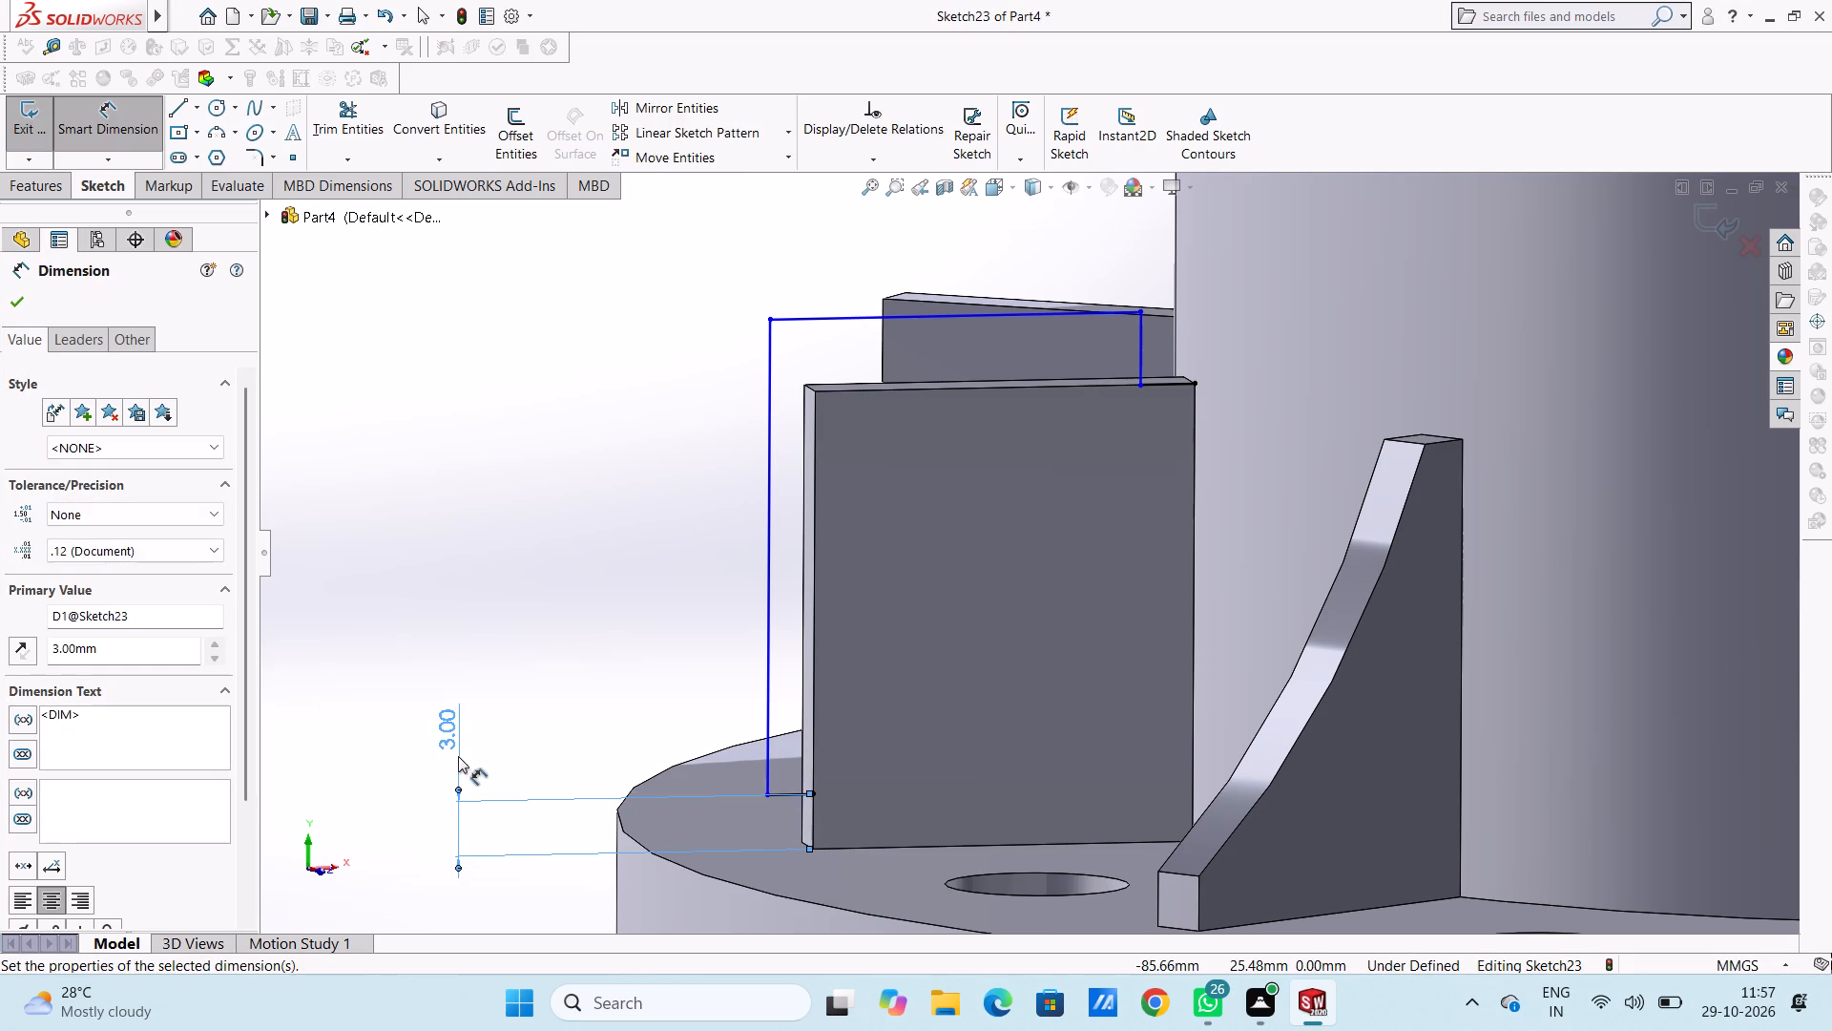
click(556, 631)
Dimension the short line on the rib's top edge, keeping its 3 mm length.
click(1165, 387)
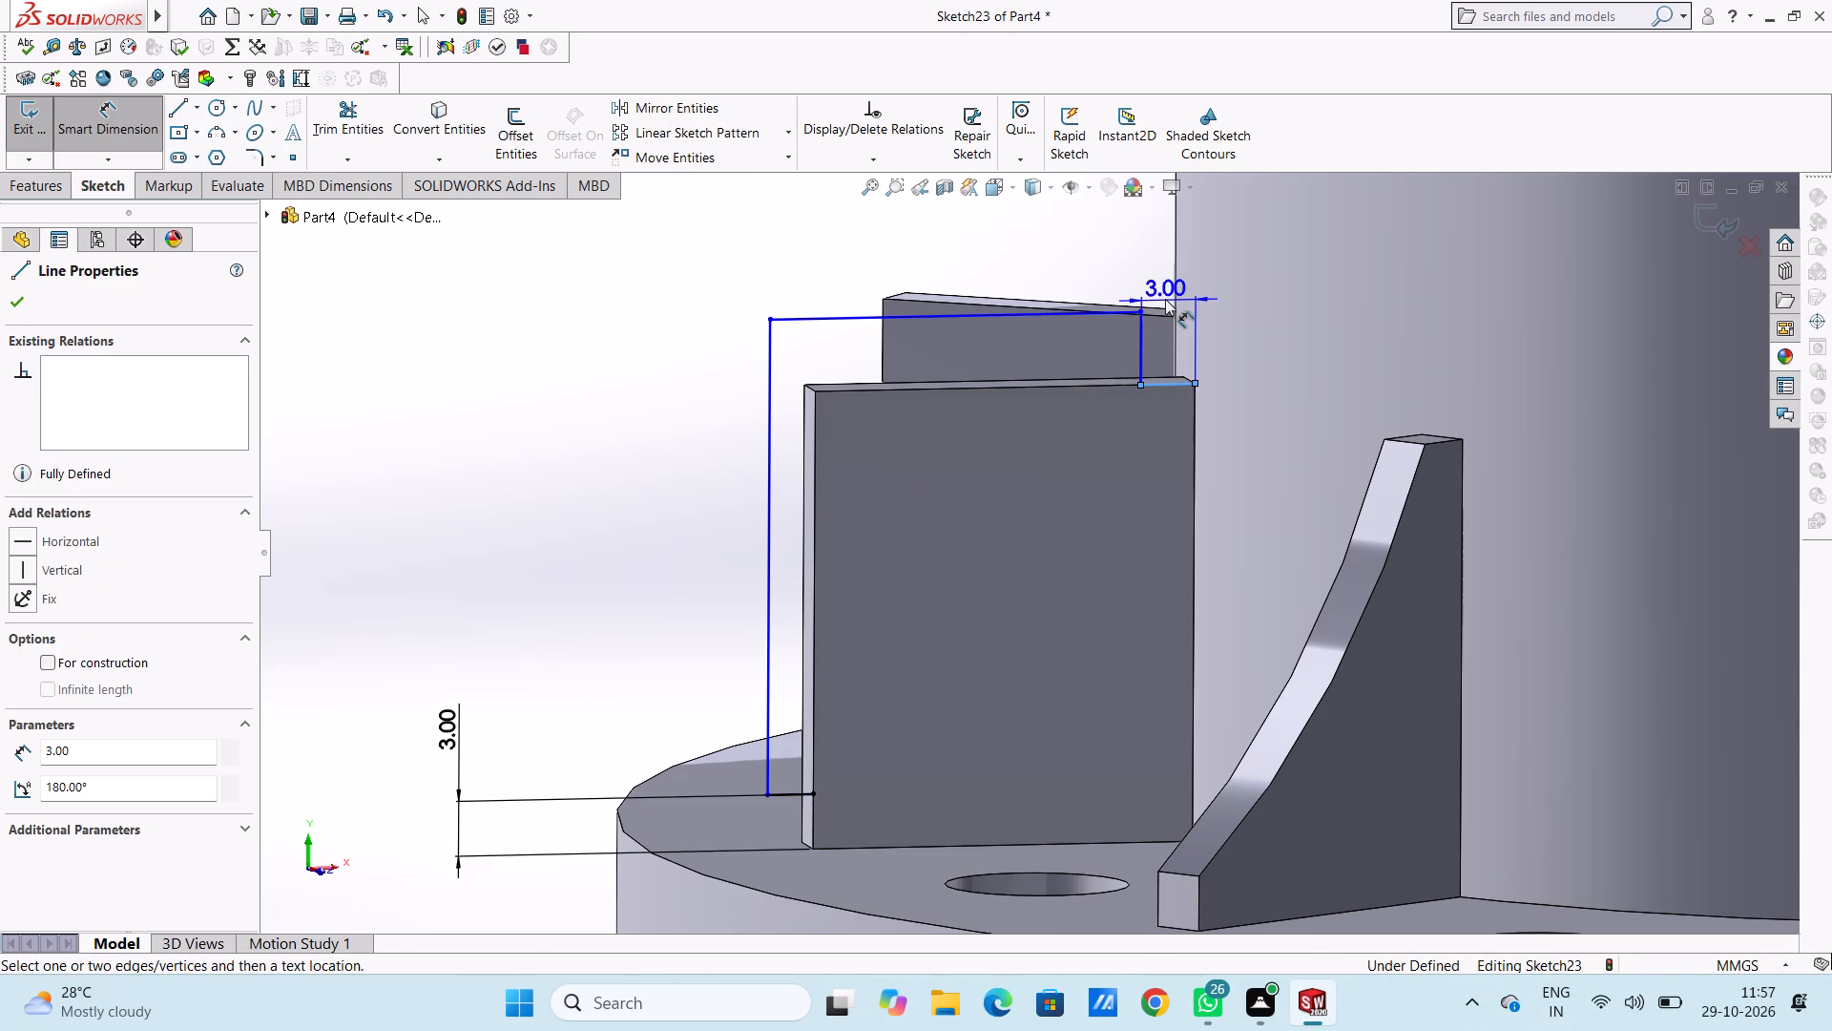
scroll(1168, 293, up, 4)
click(977, 263)
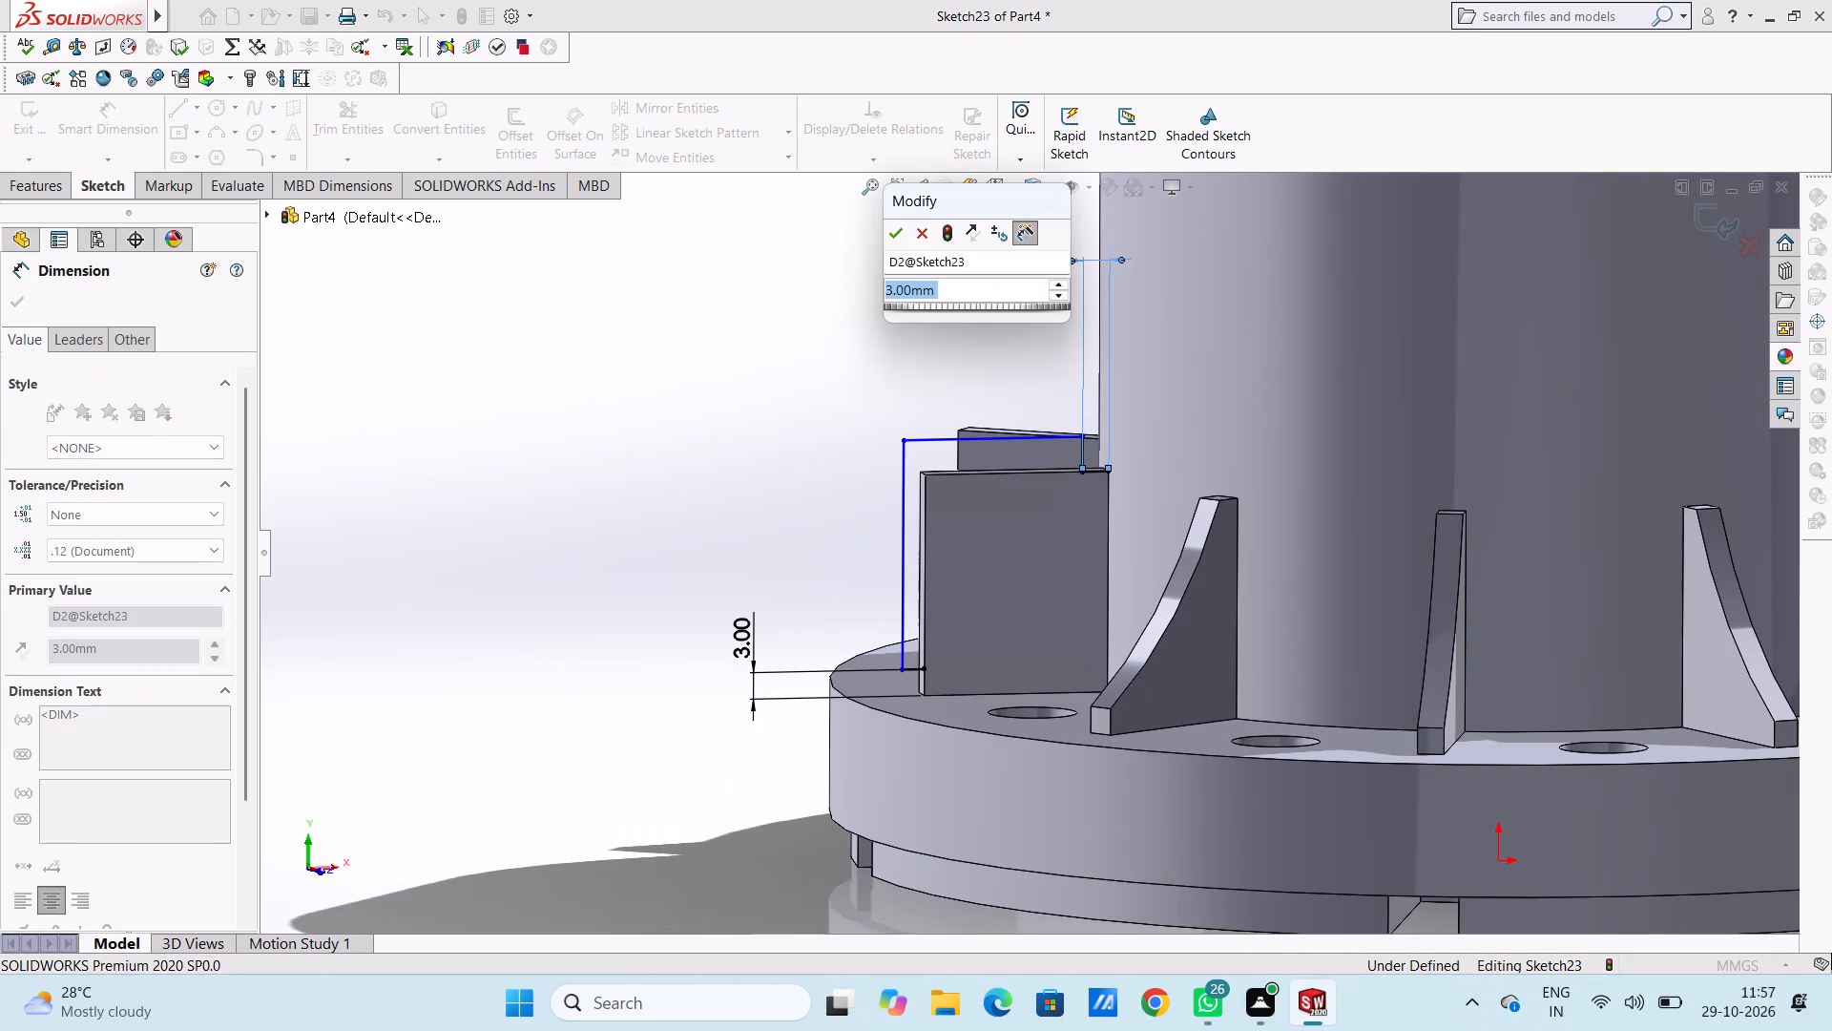
click(900, 227)
click(807, 284)
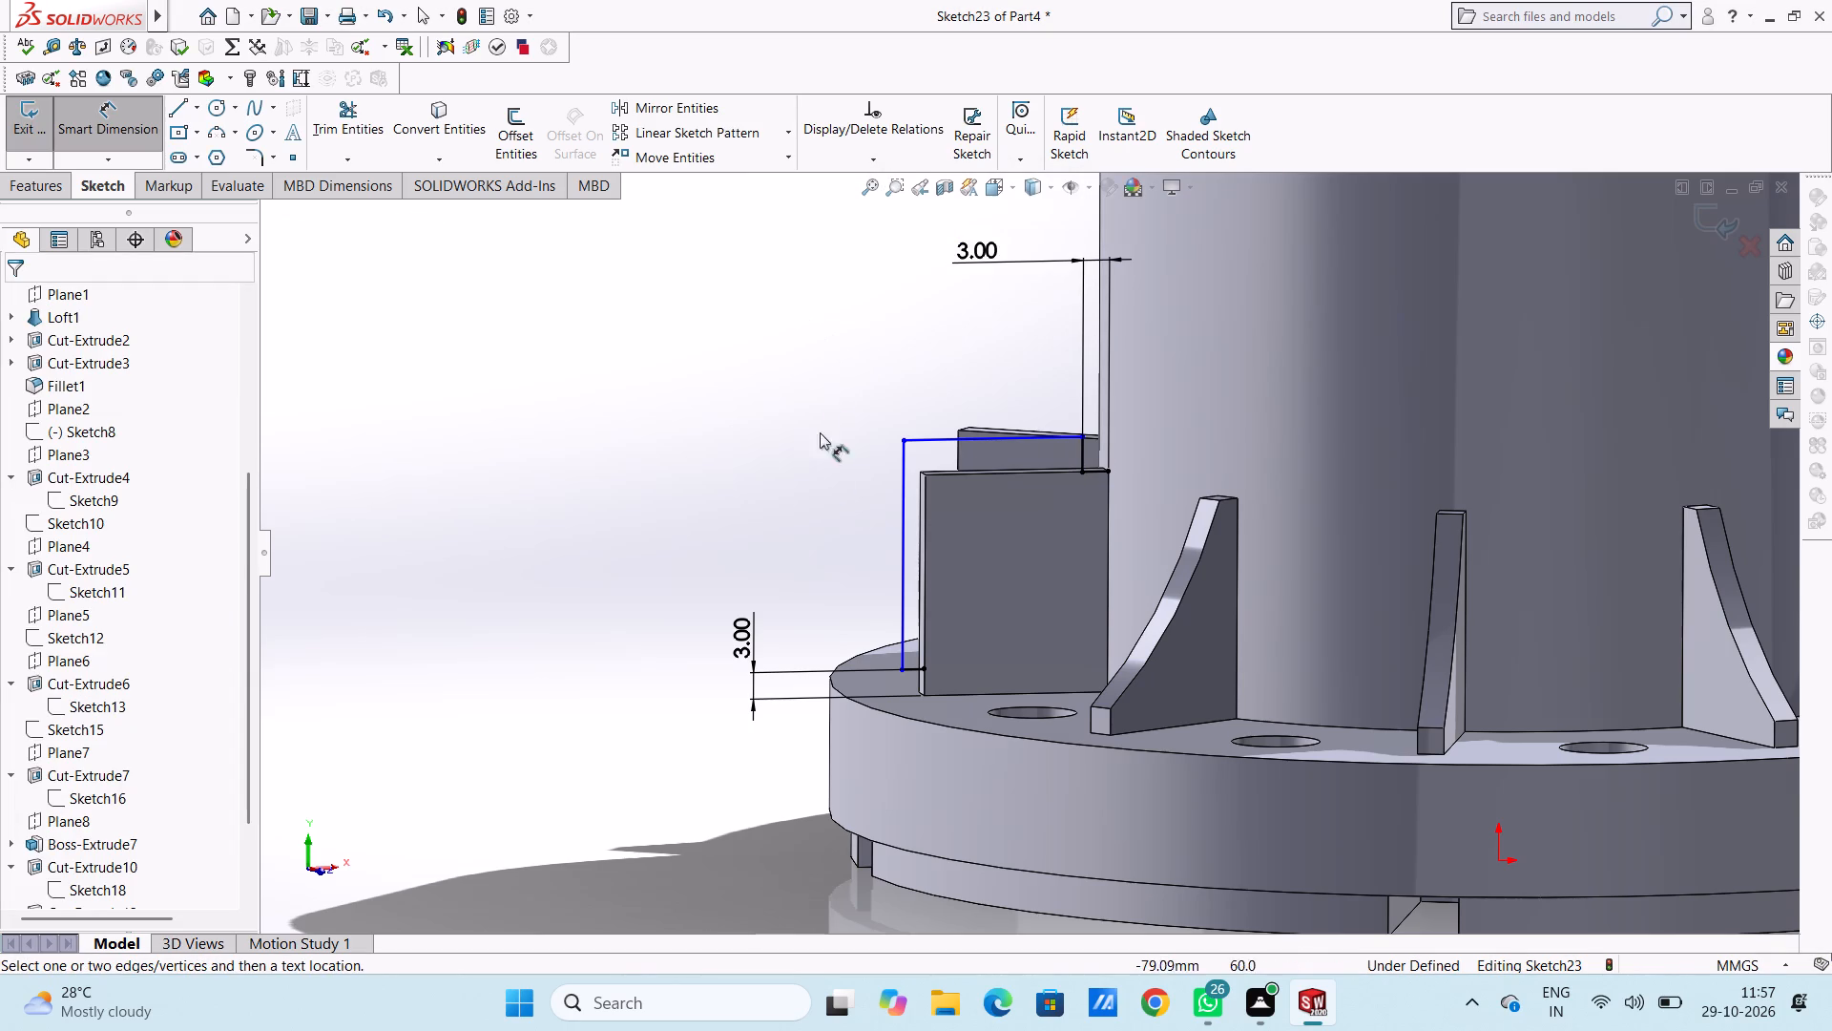
Dimension the outer vertical line and the upper horizontal line of the profile, keeping their drawn lengths.
click(900, 533)
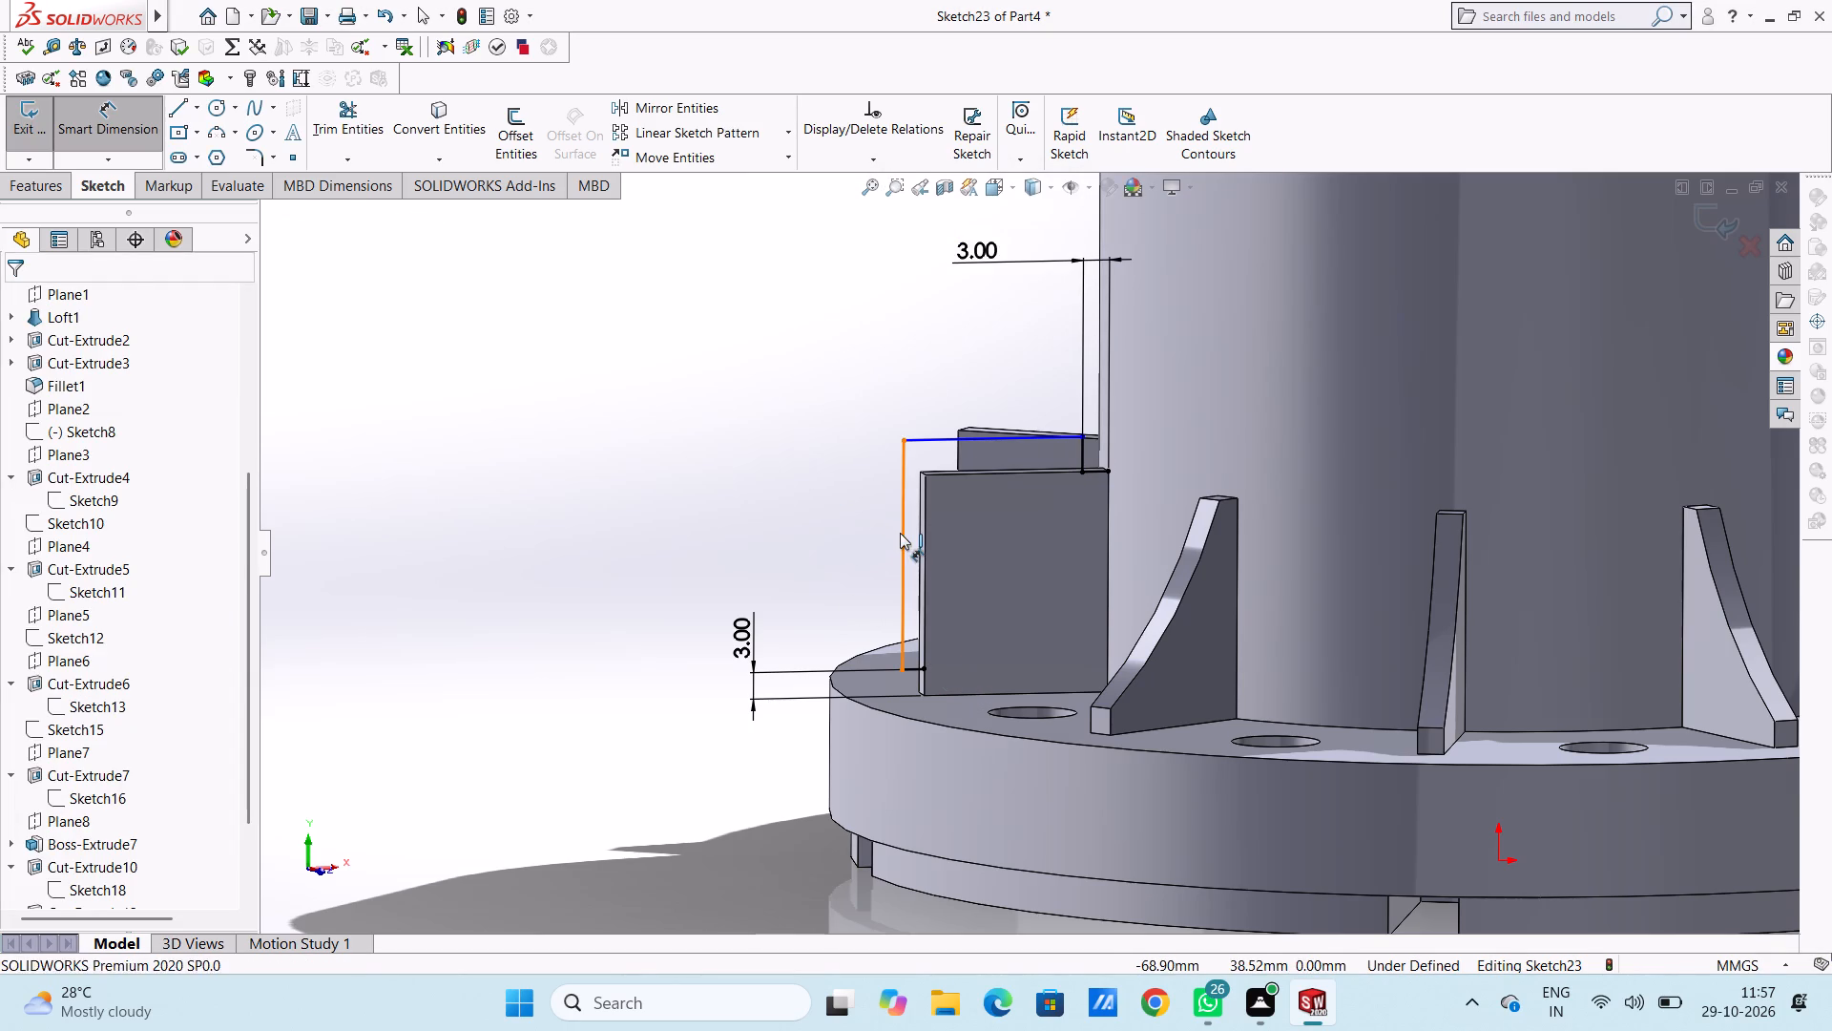
click(640, 497)
click(547, 465)
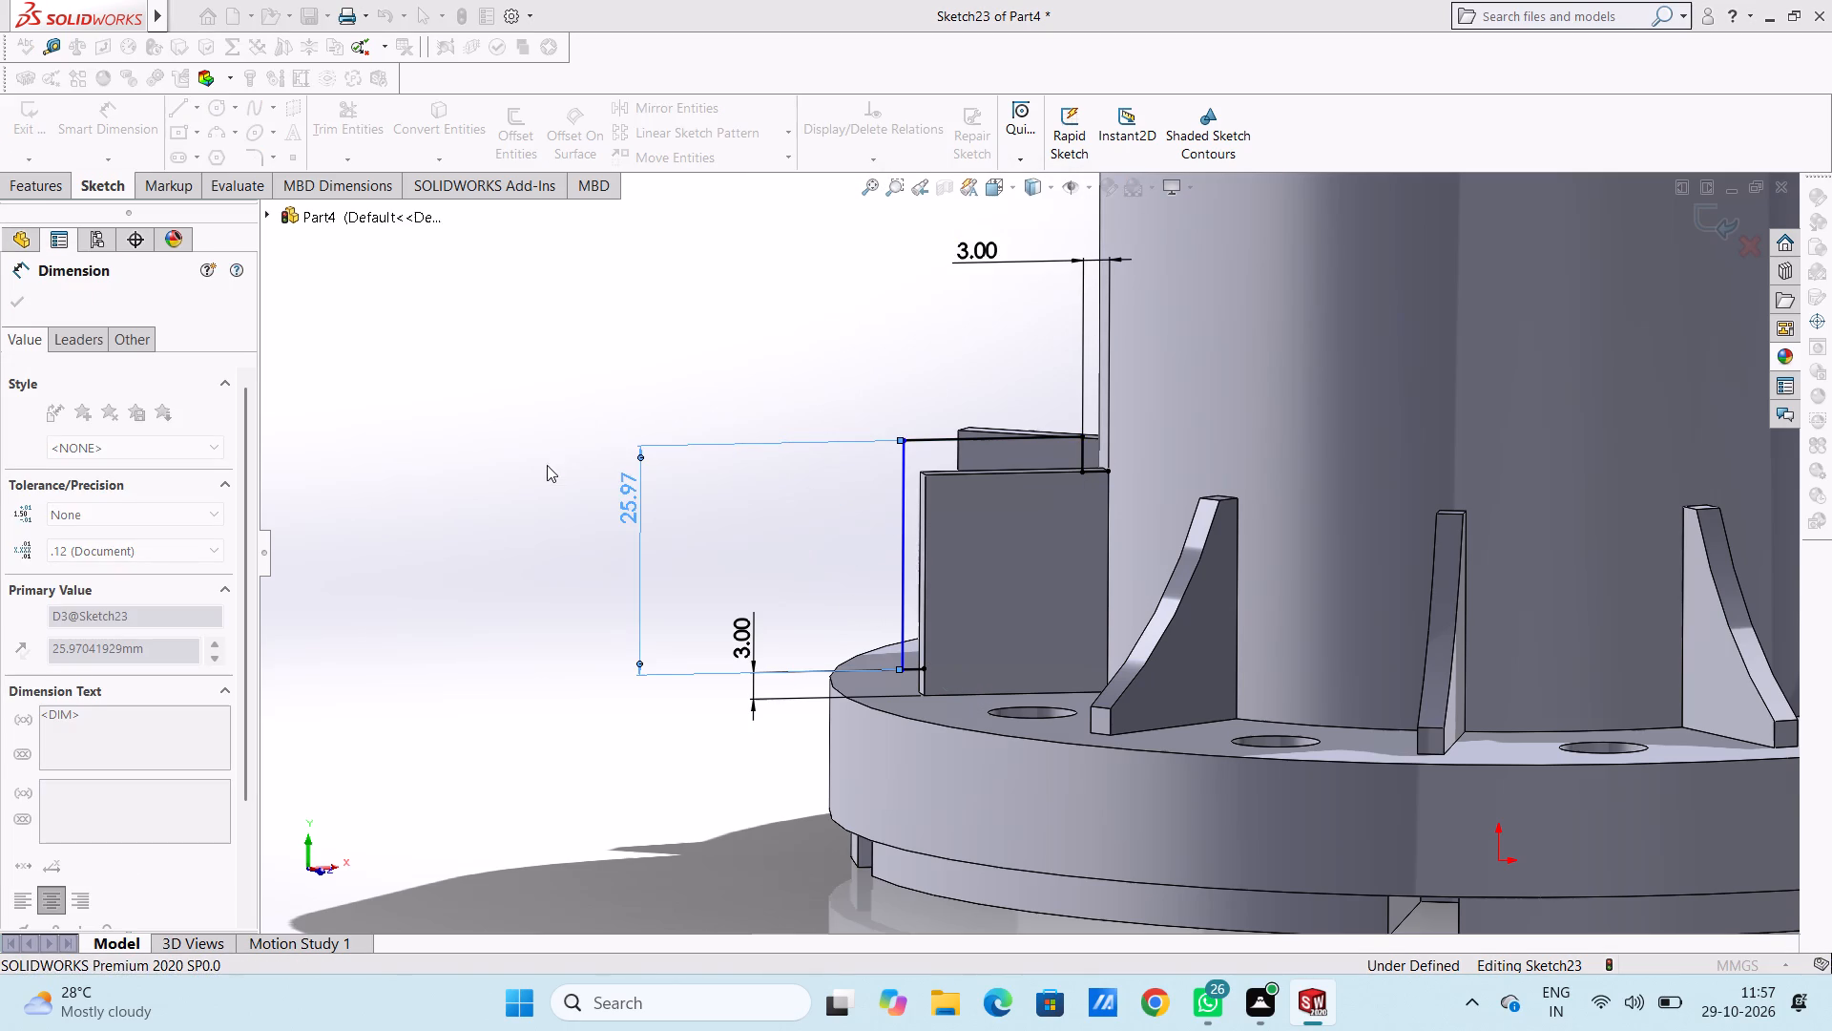
click(510, 466)
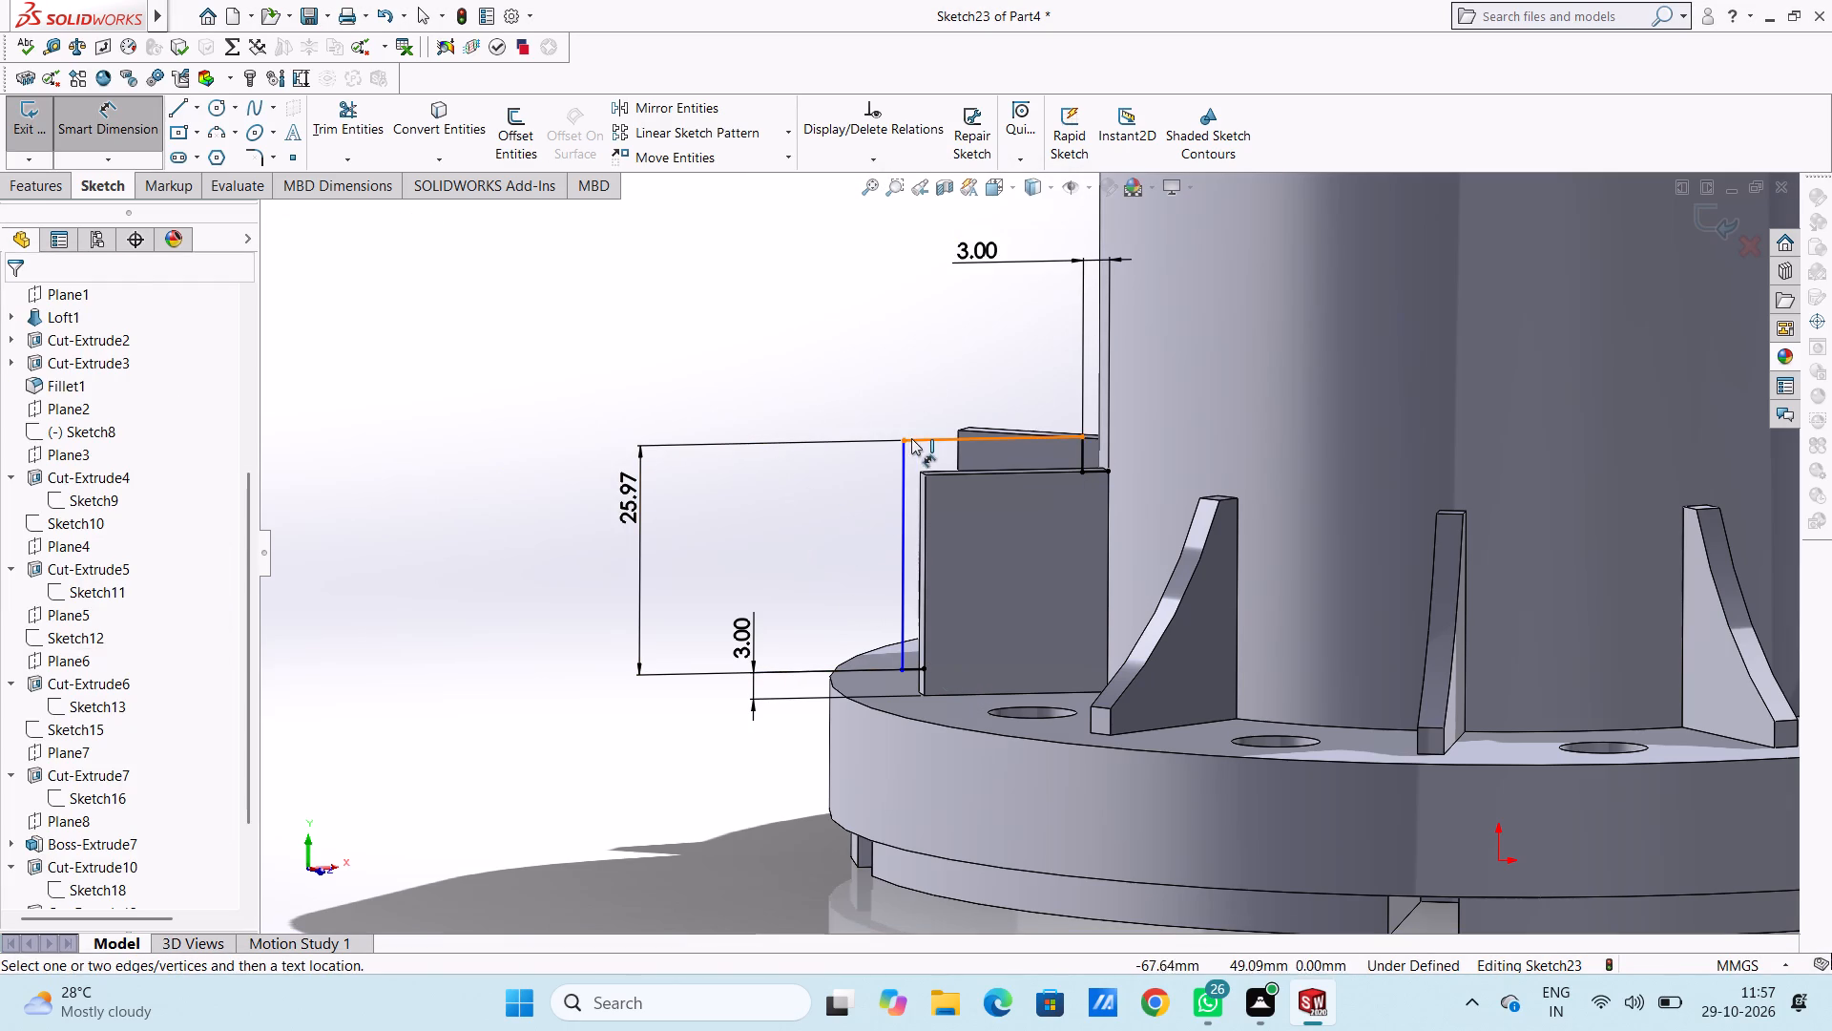
click(912, 438)
click(908, 319)
click(817, 279)
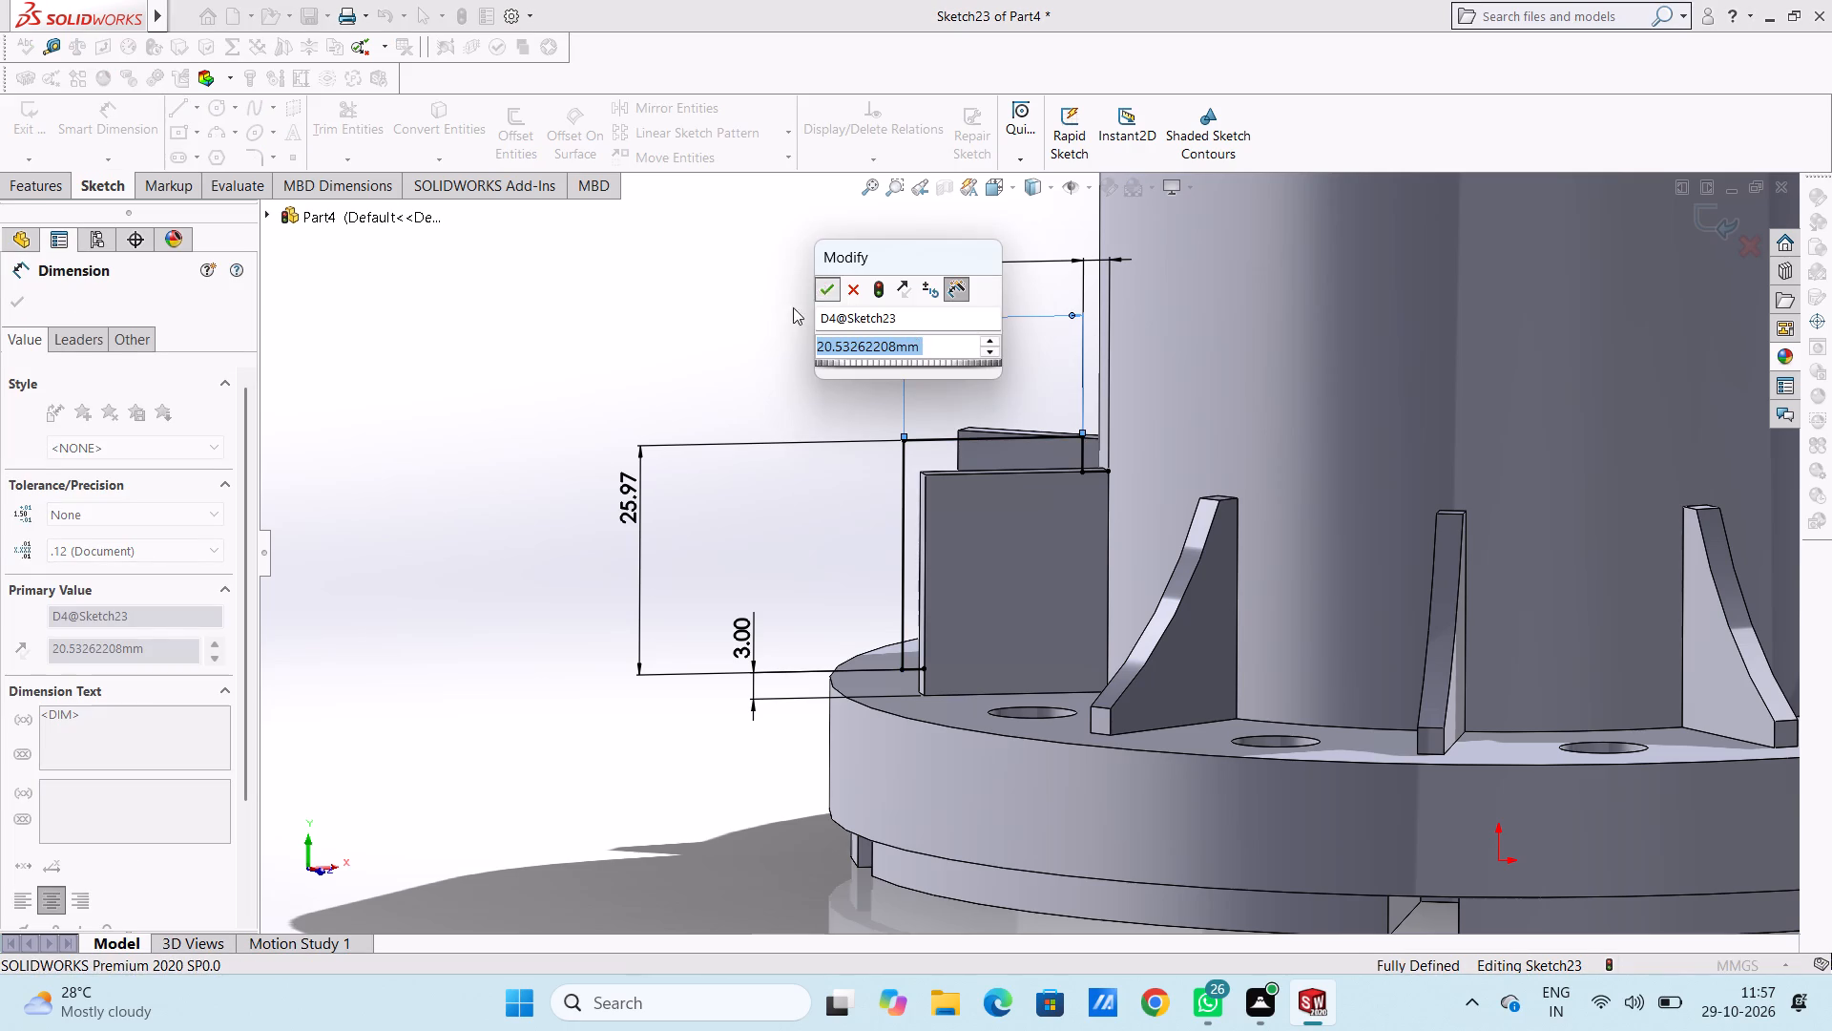
click(769, 315)
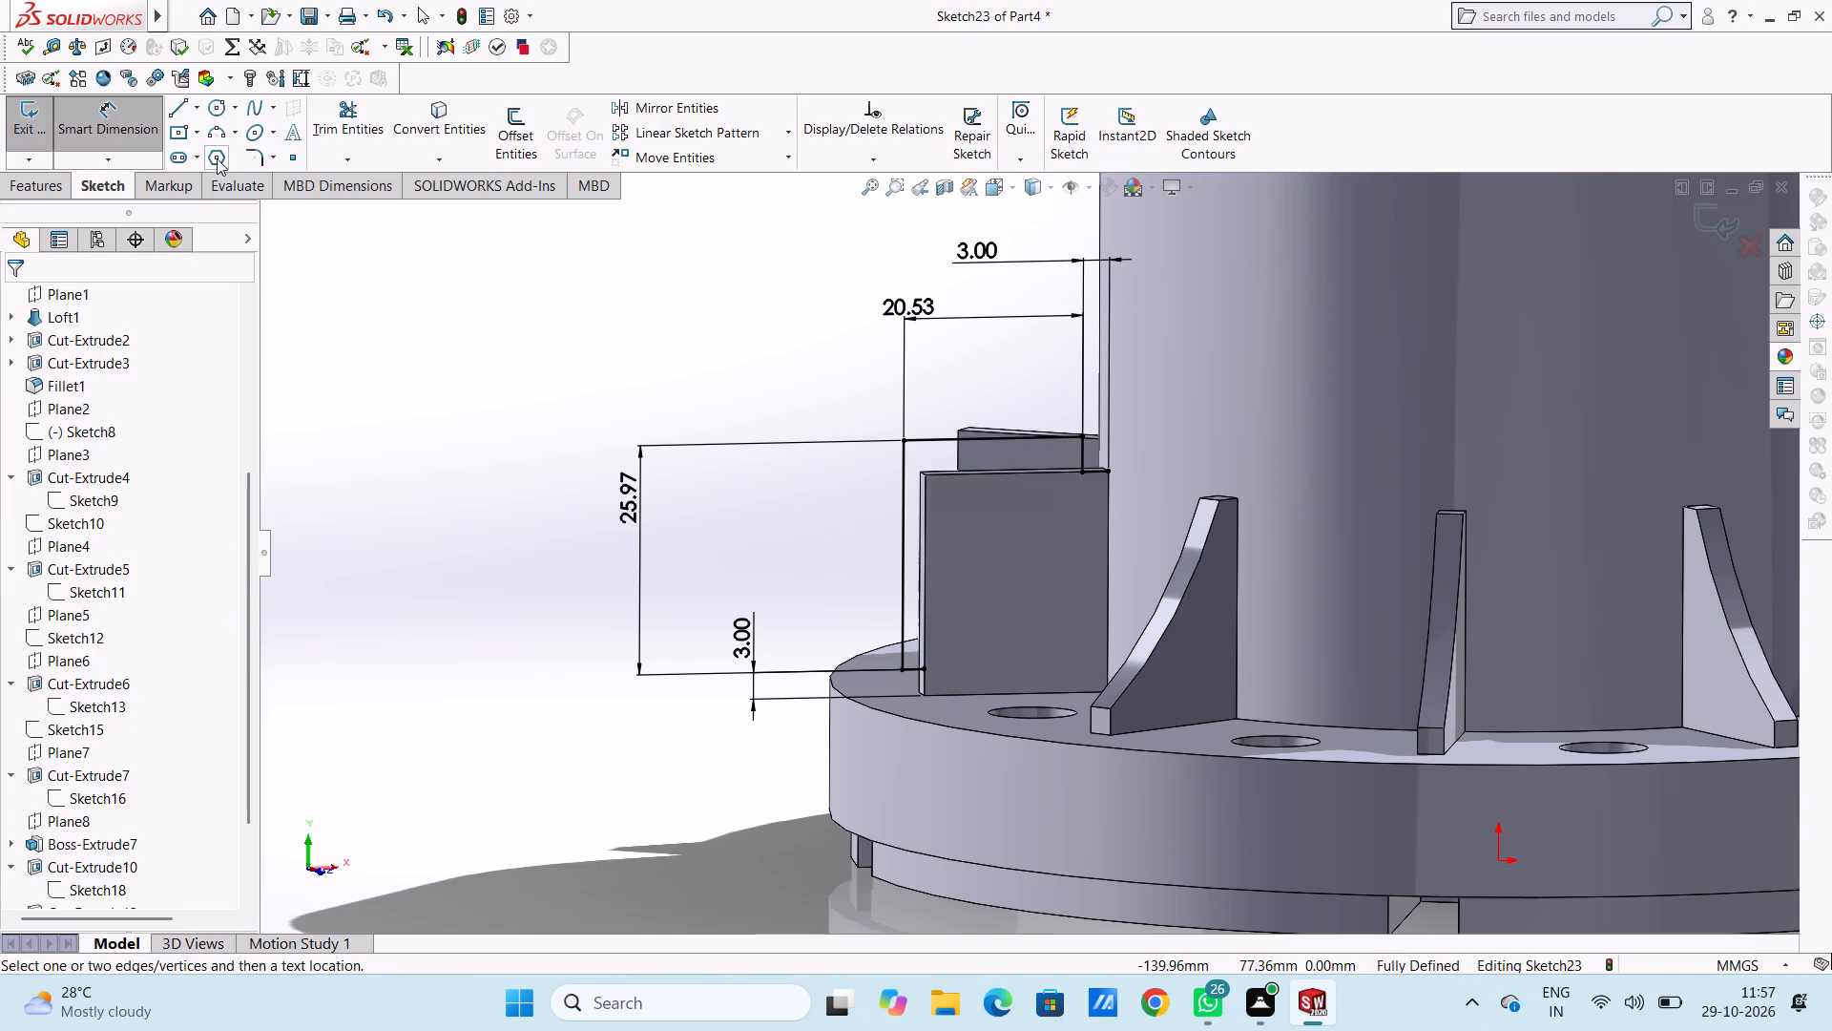
Draw a concave three-point arc of 50 mm radius between the profile's endpoints on the rib's outer and top edges.
click(215, 134)
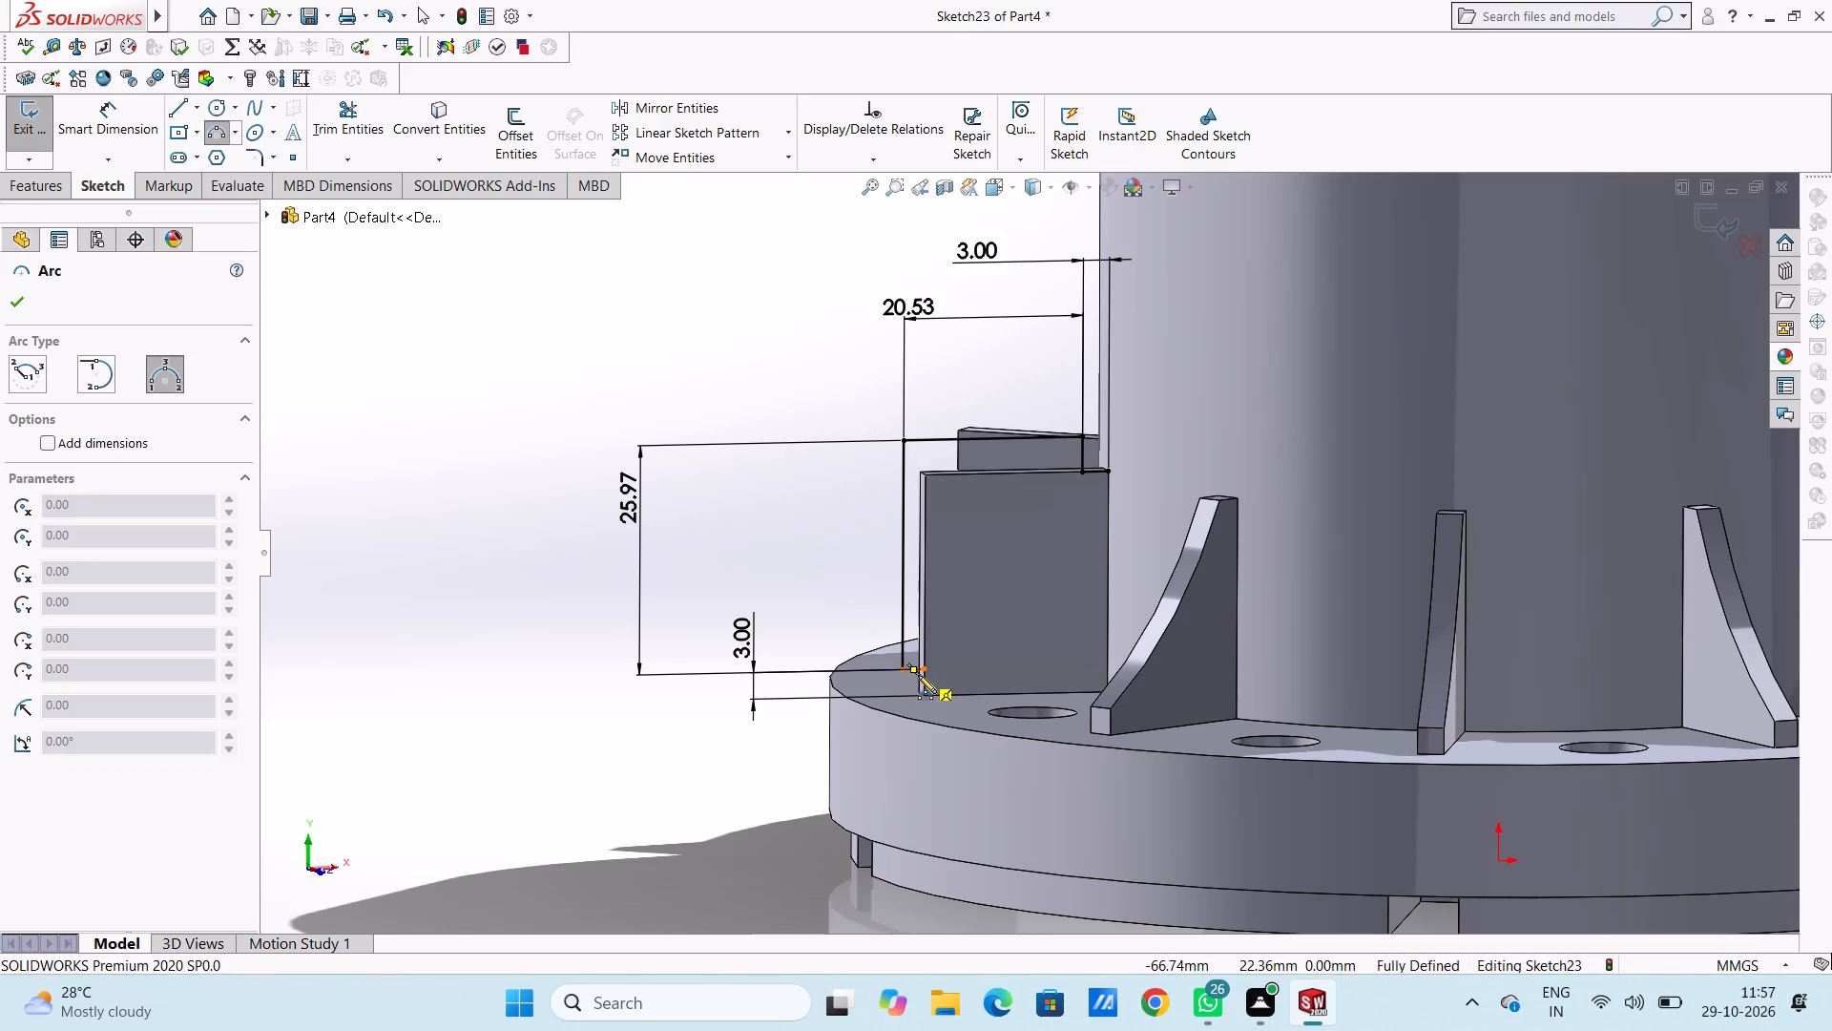
click(926, 673)
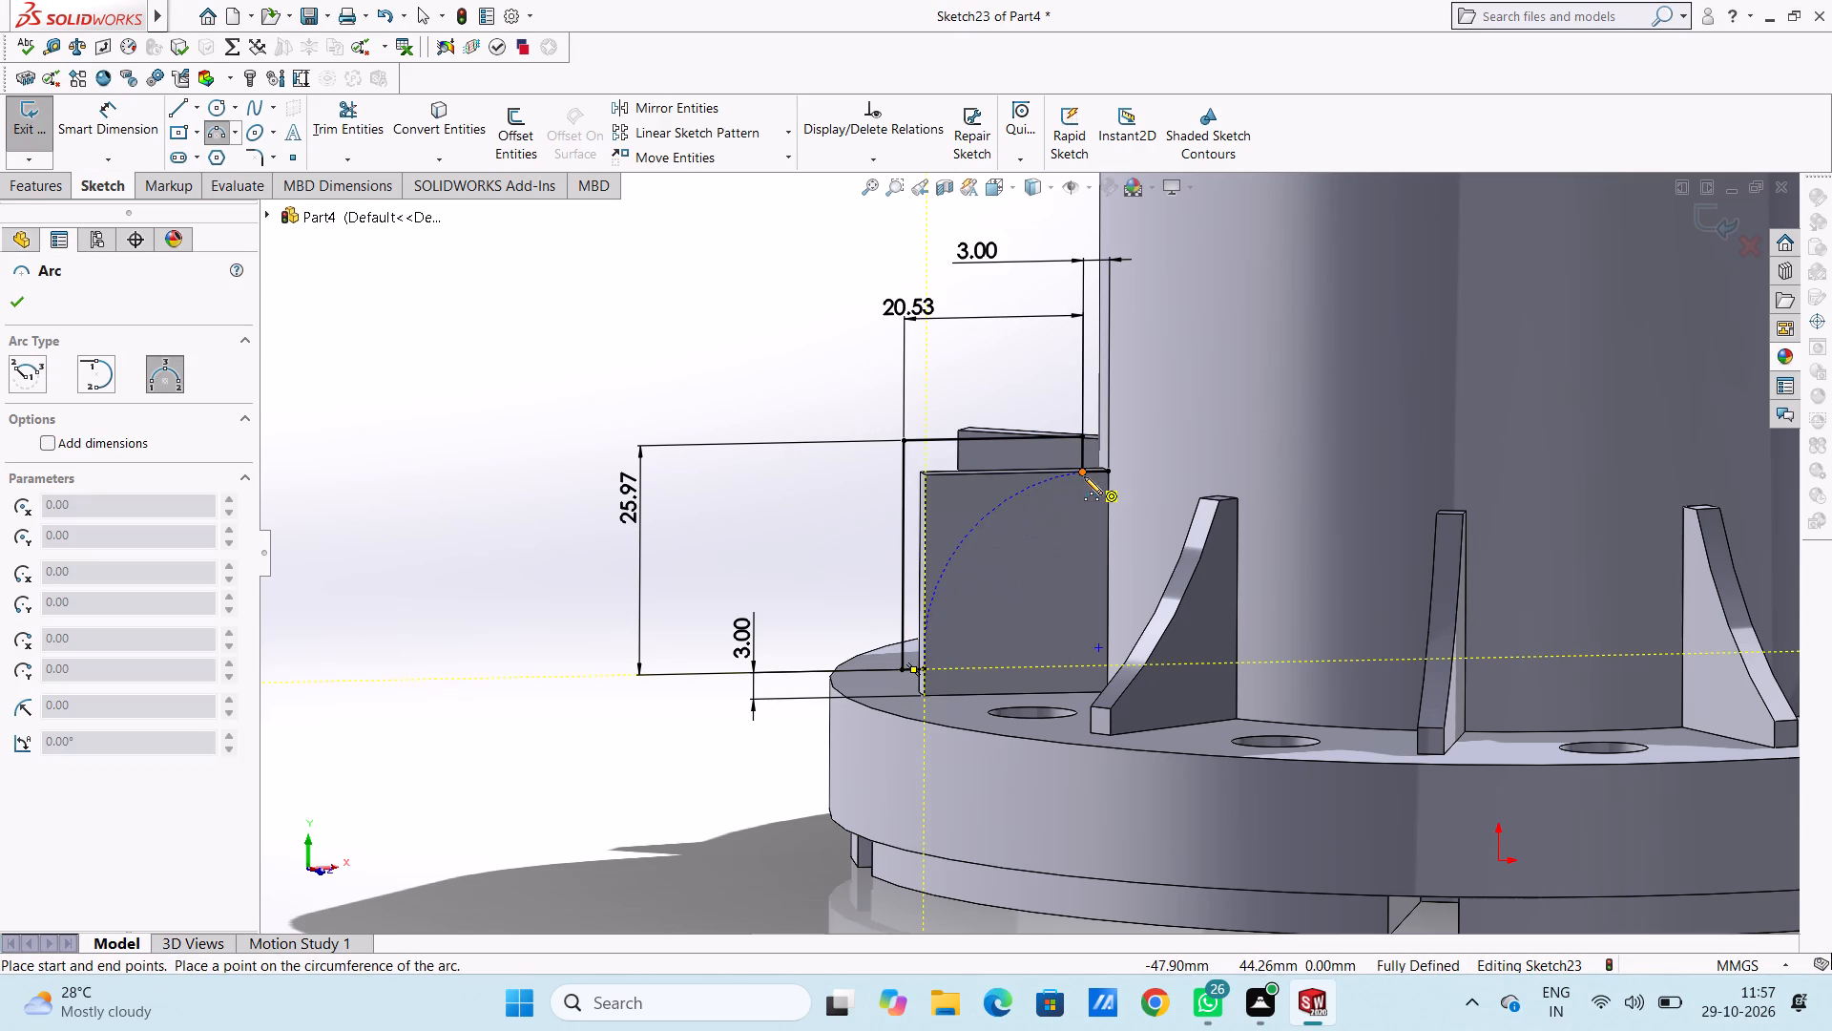
click(1084, 475)
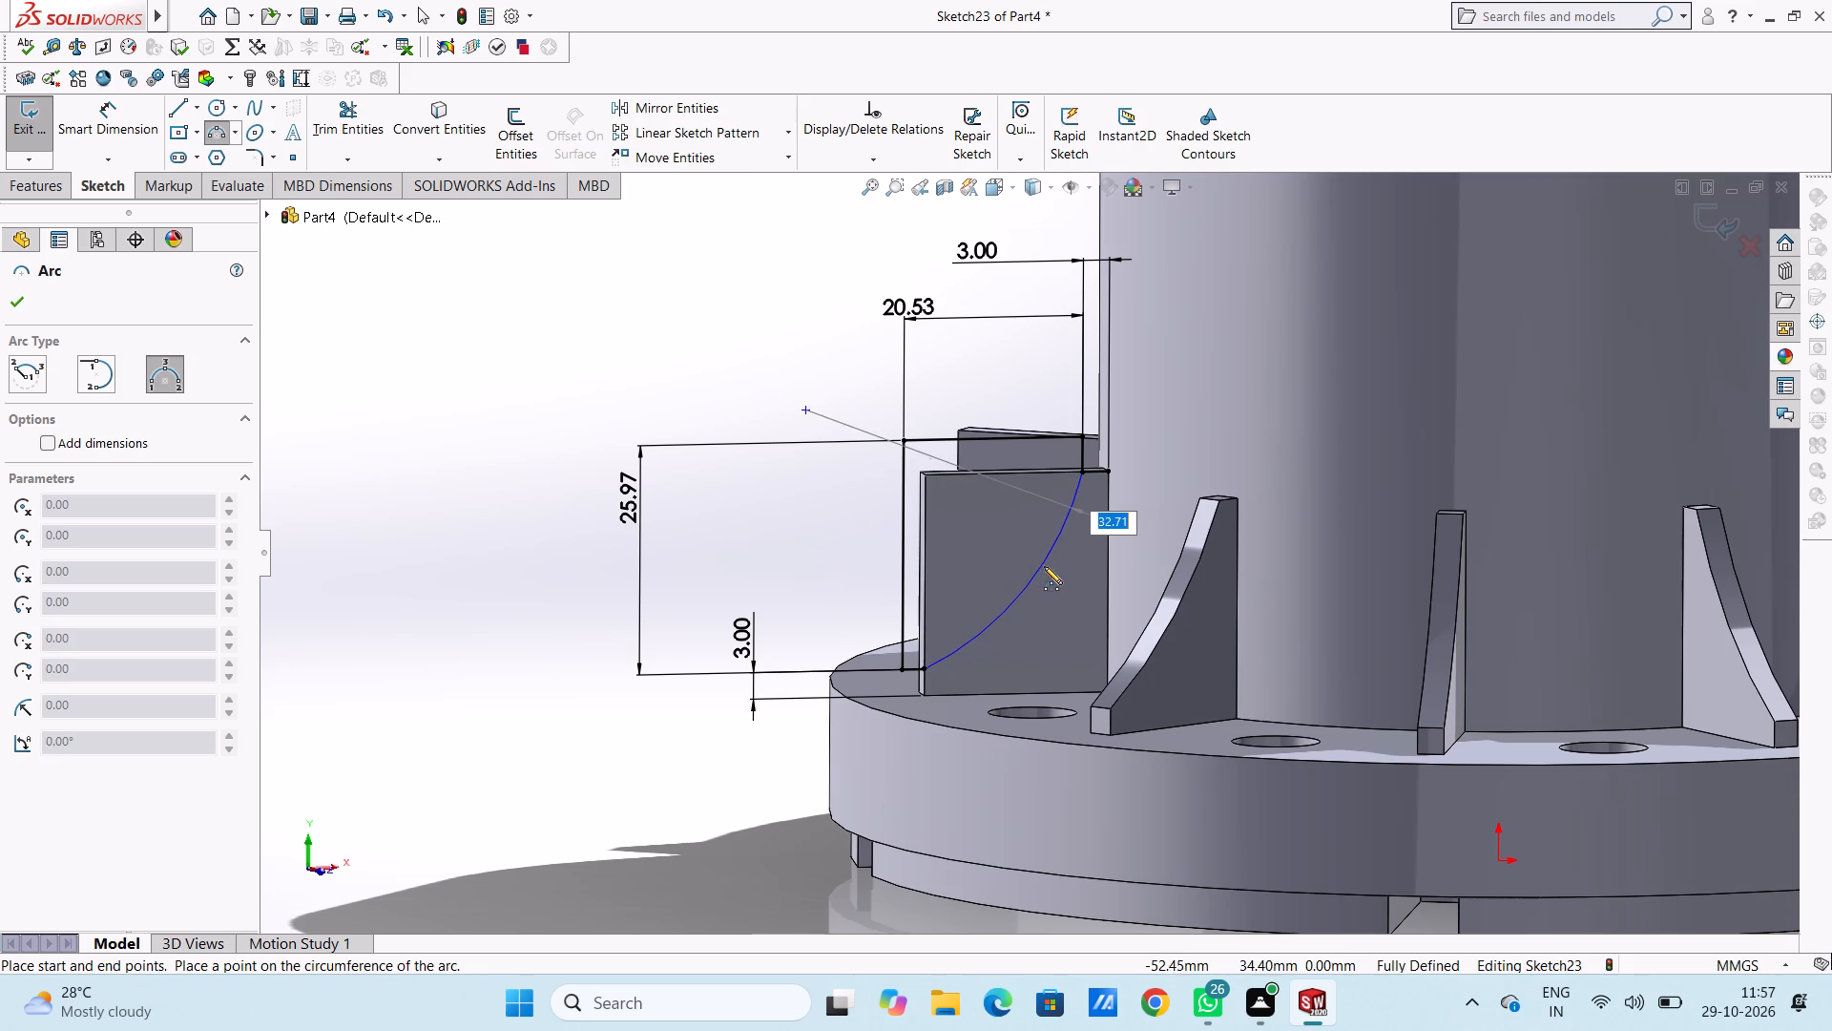
text(50)
key(Return)
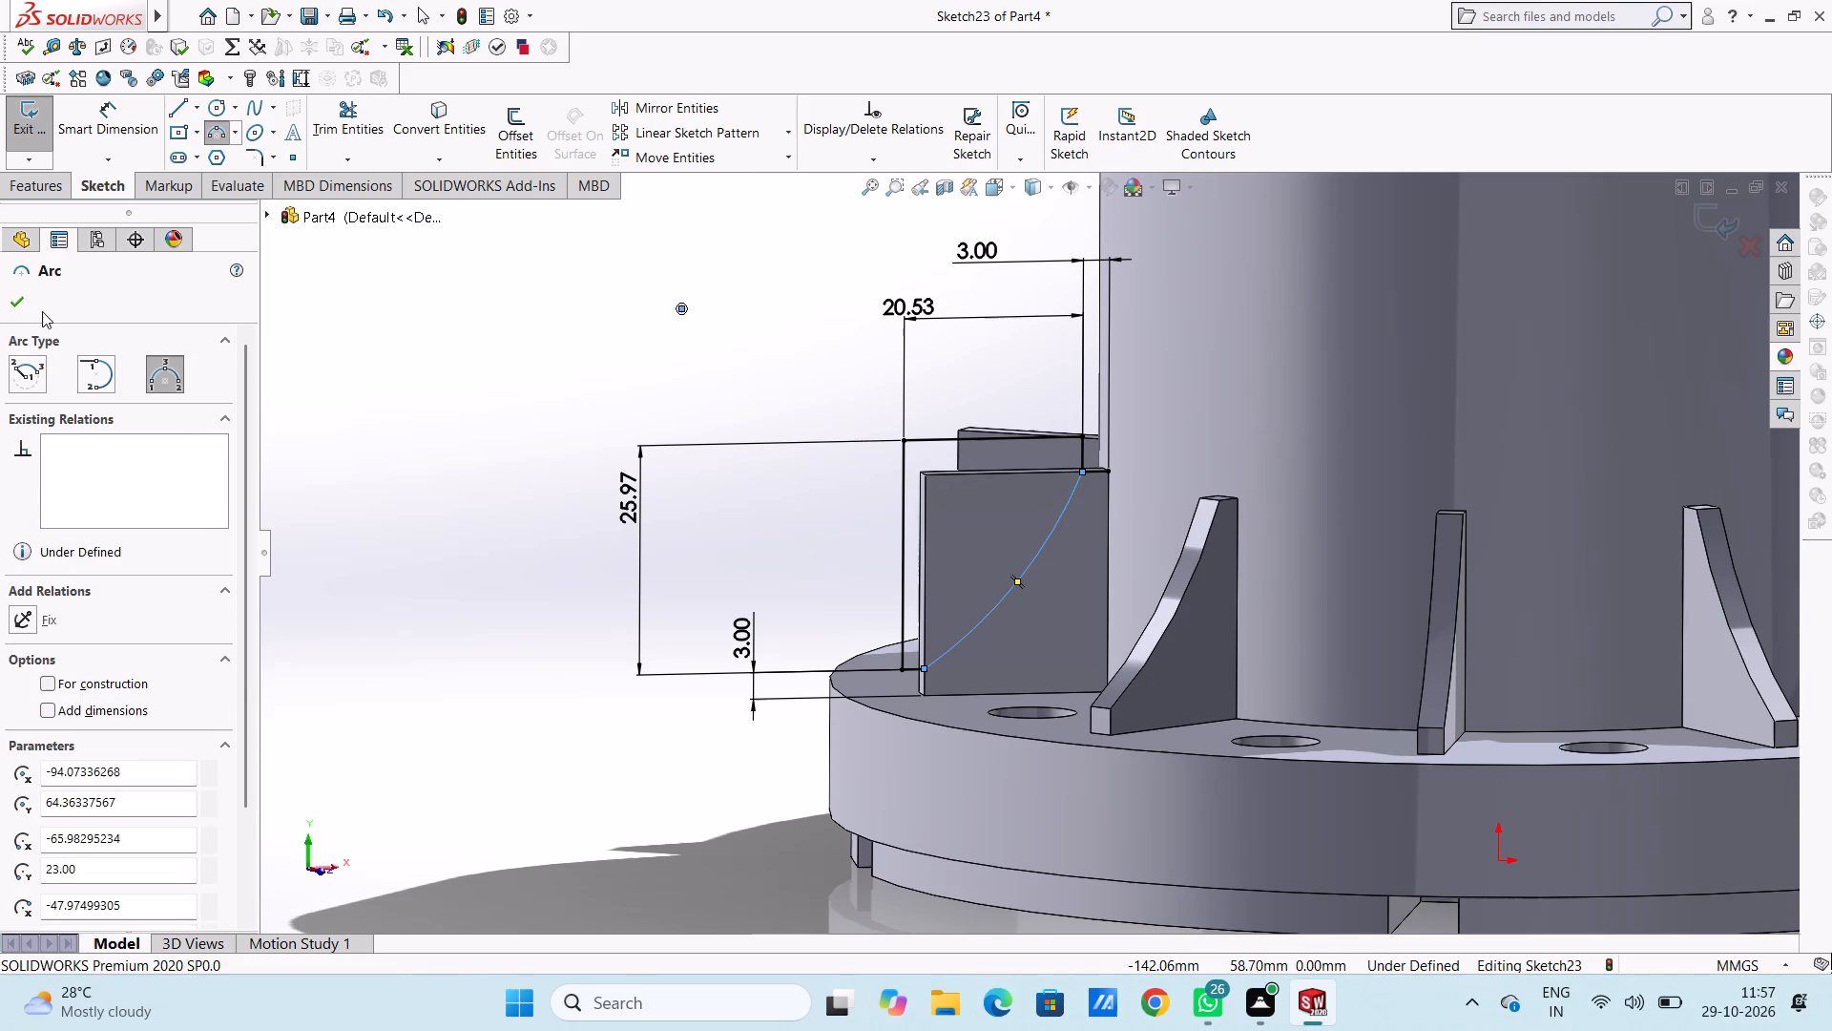
click(22, 294)
click(425, 394)
Dimension the radius of the concave arc, keeping its drawn value.
click(136, 118)
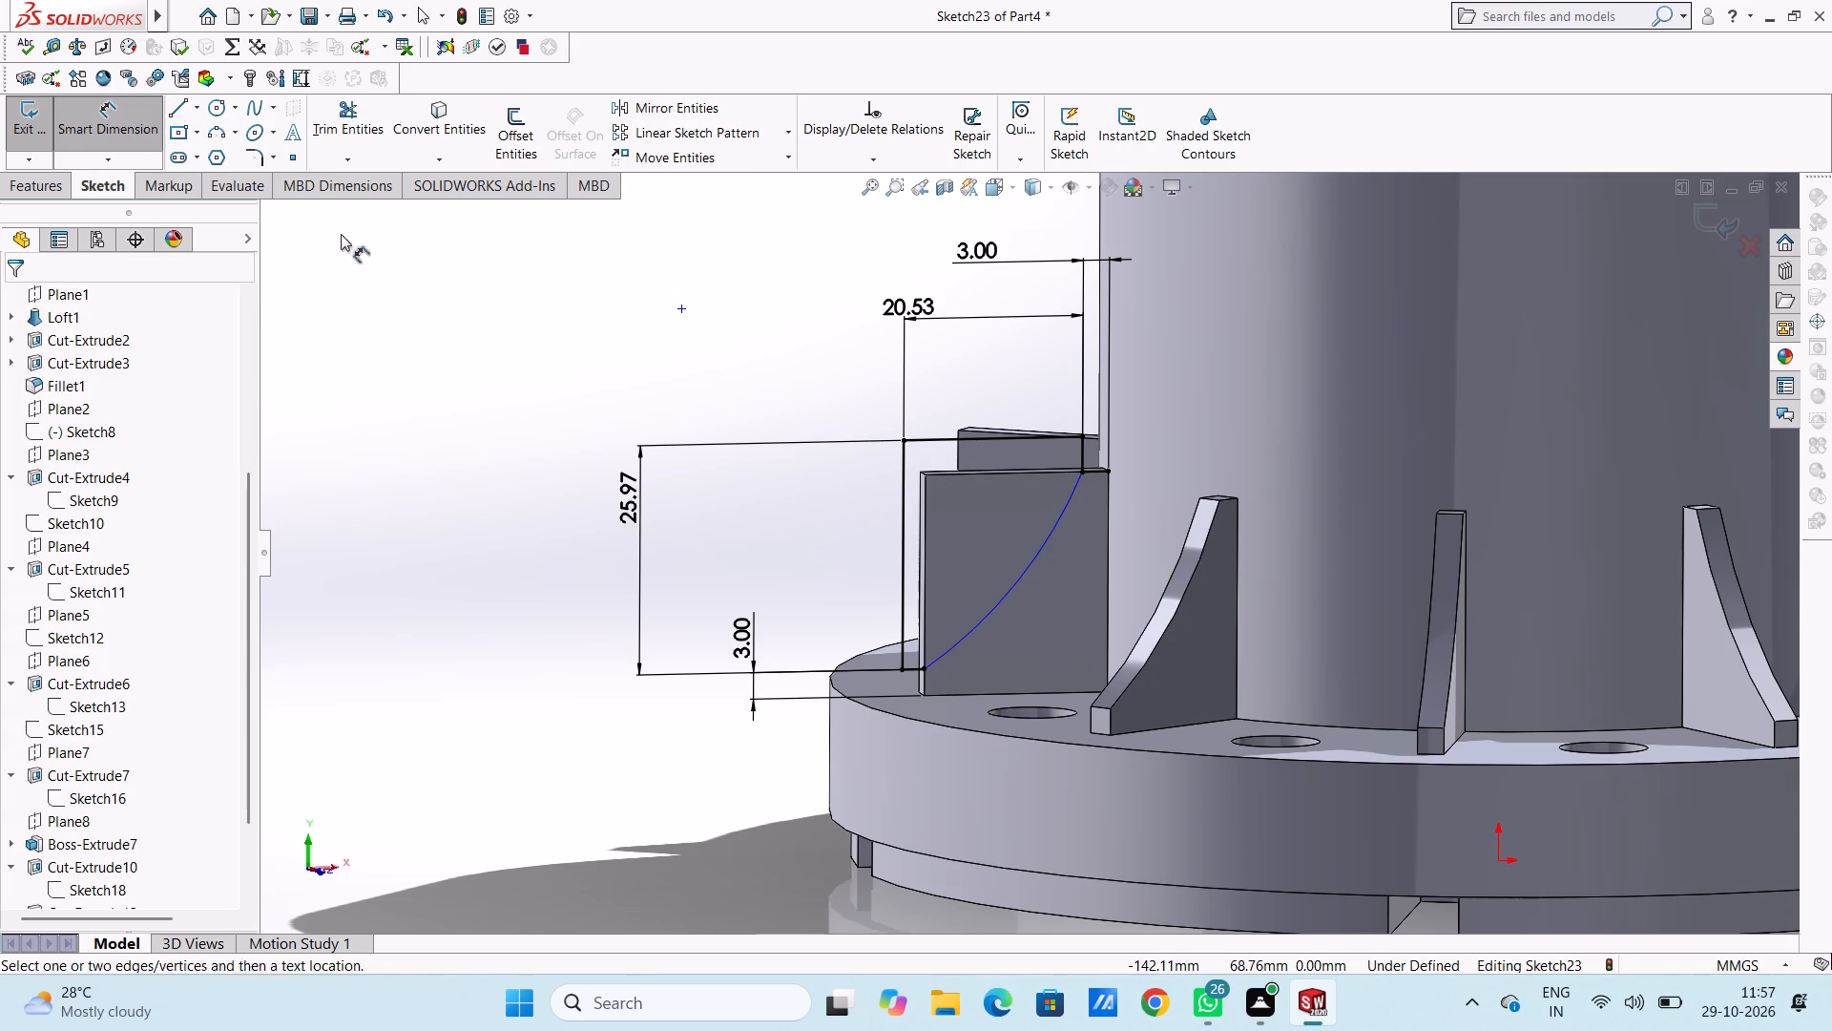
click(1040, 552)
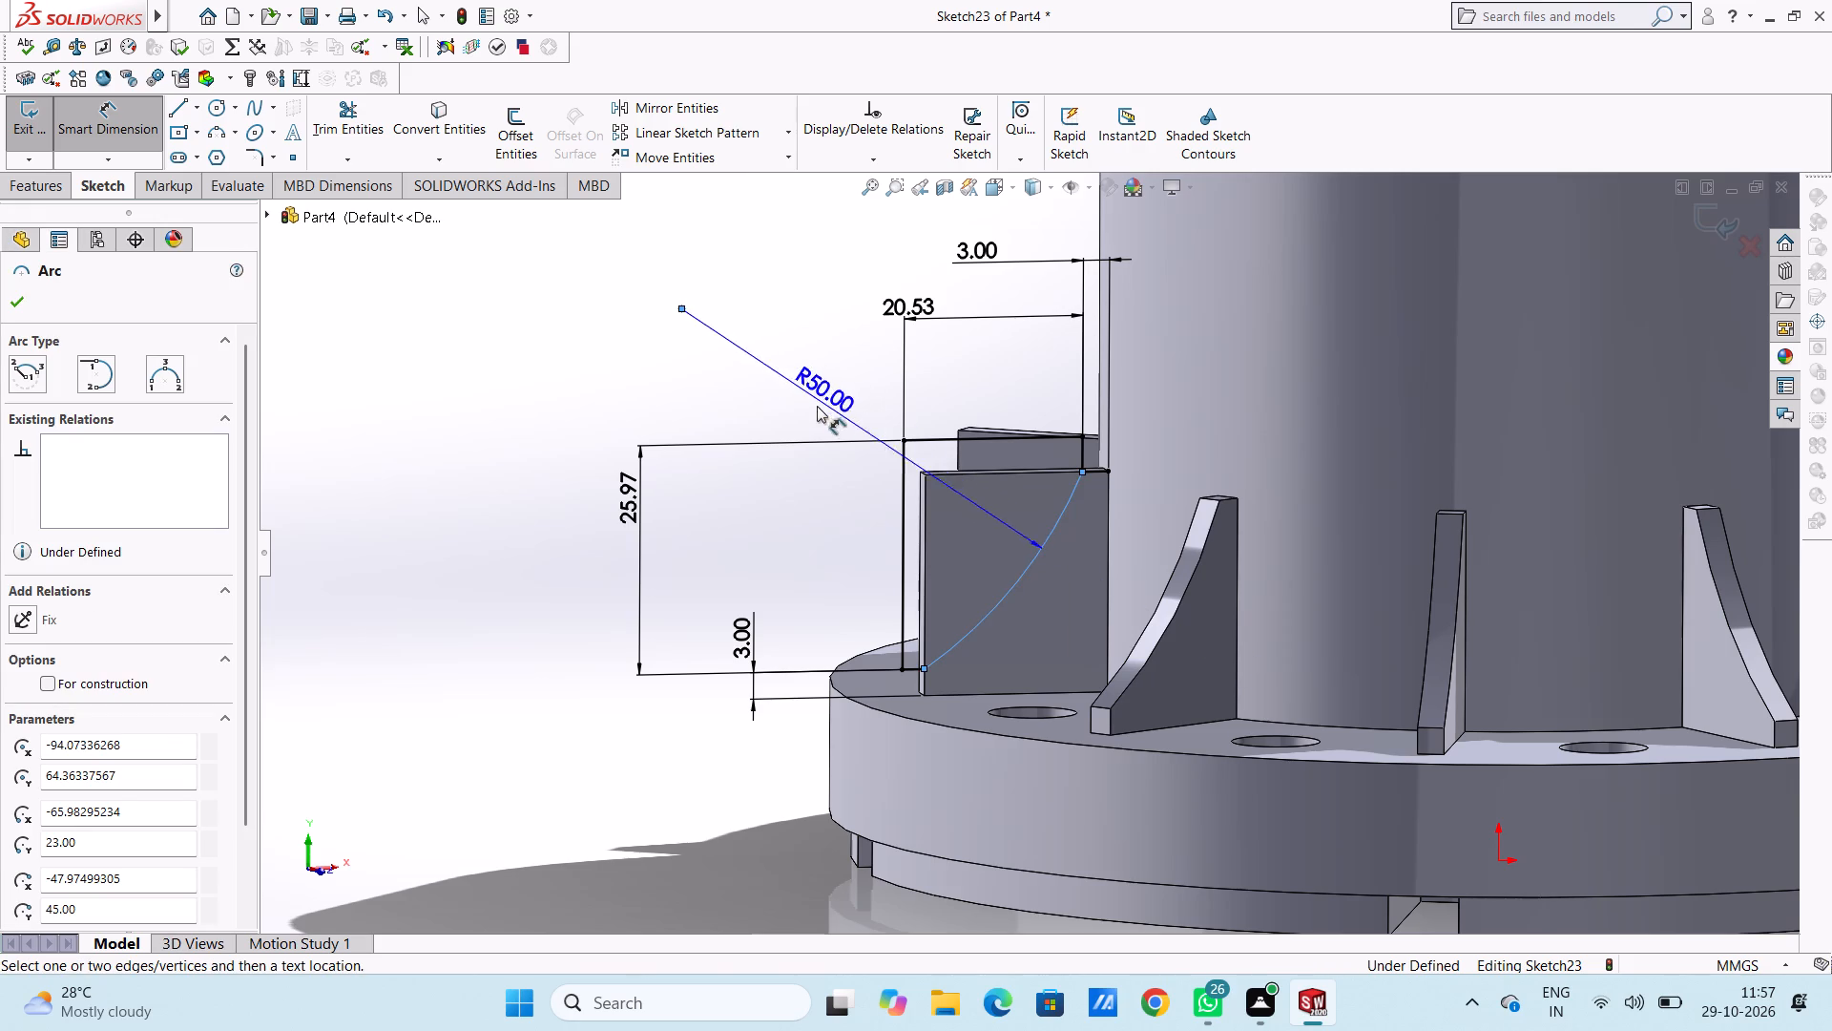
click(777, 389)
click(694, 353)
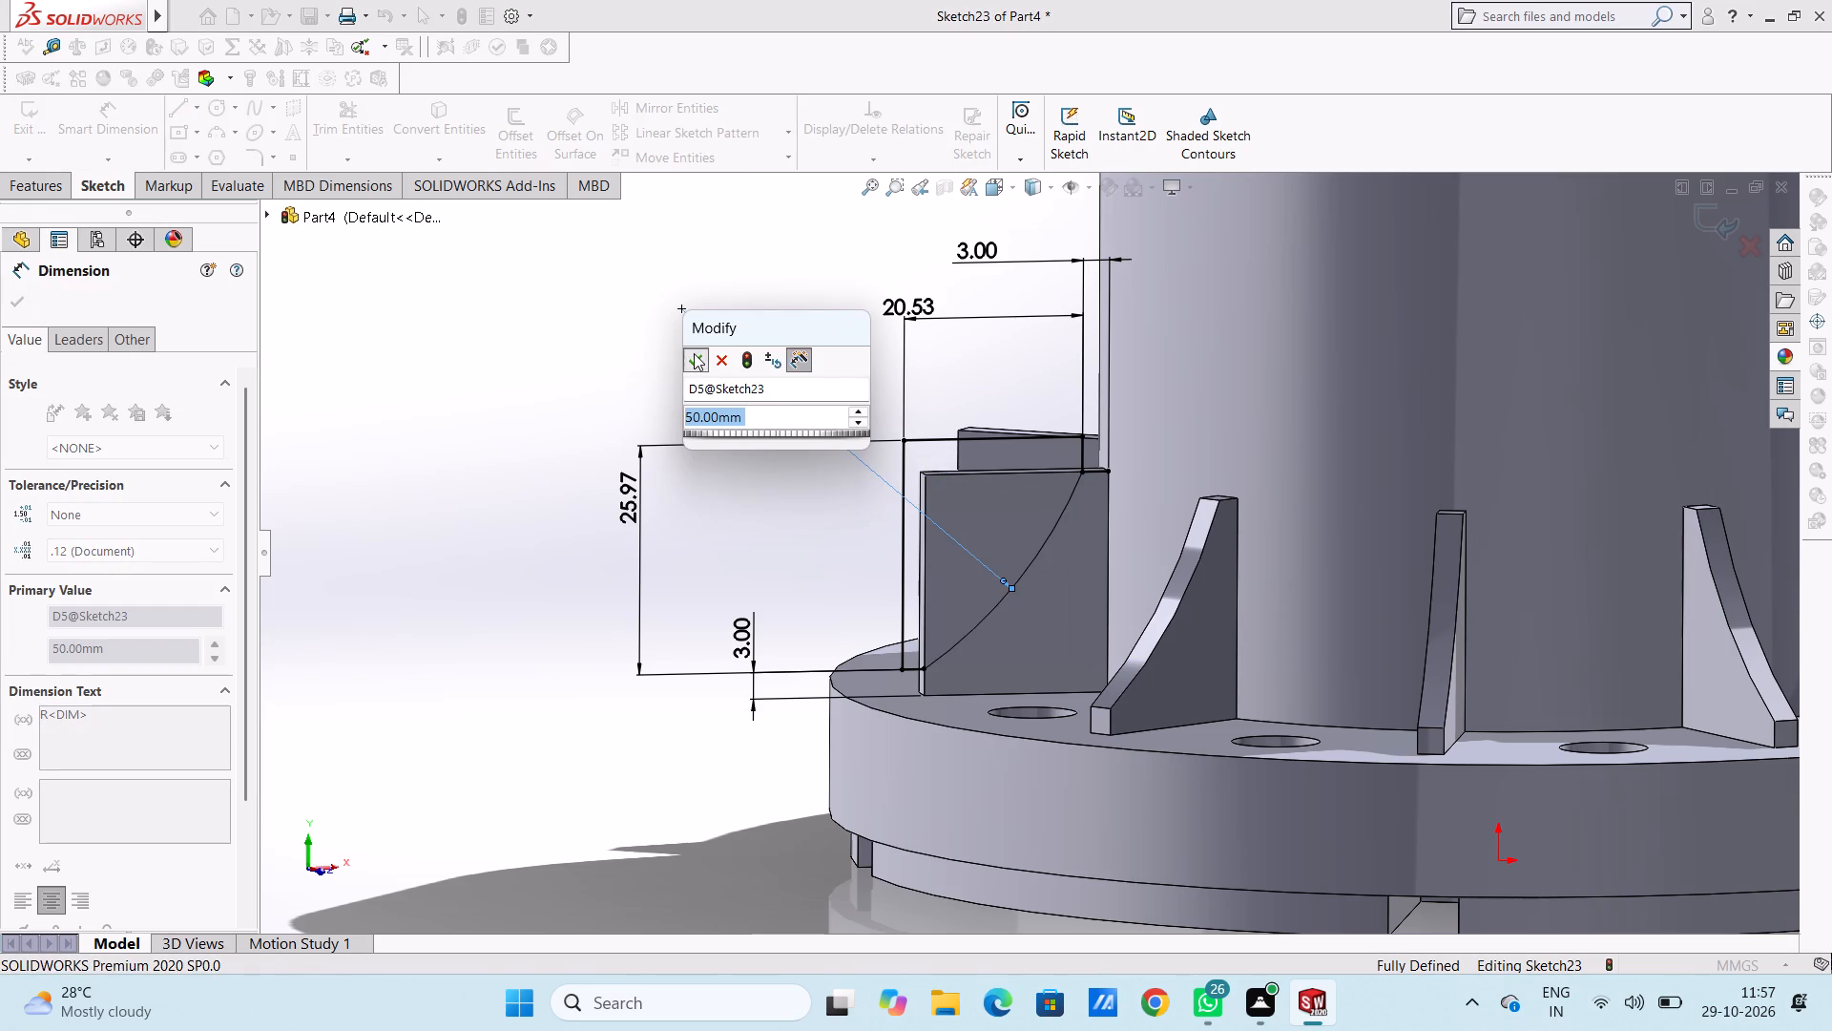
click(674, 357)
middle_drag(643, 360, 674, 379)
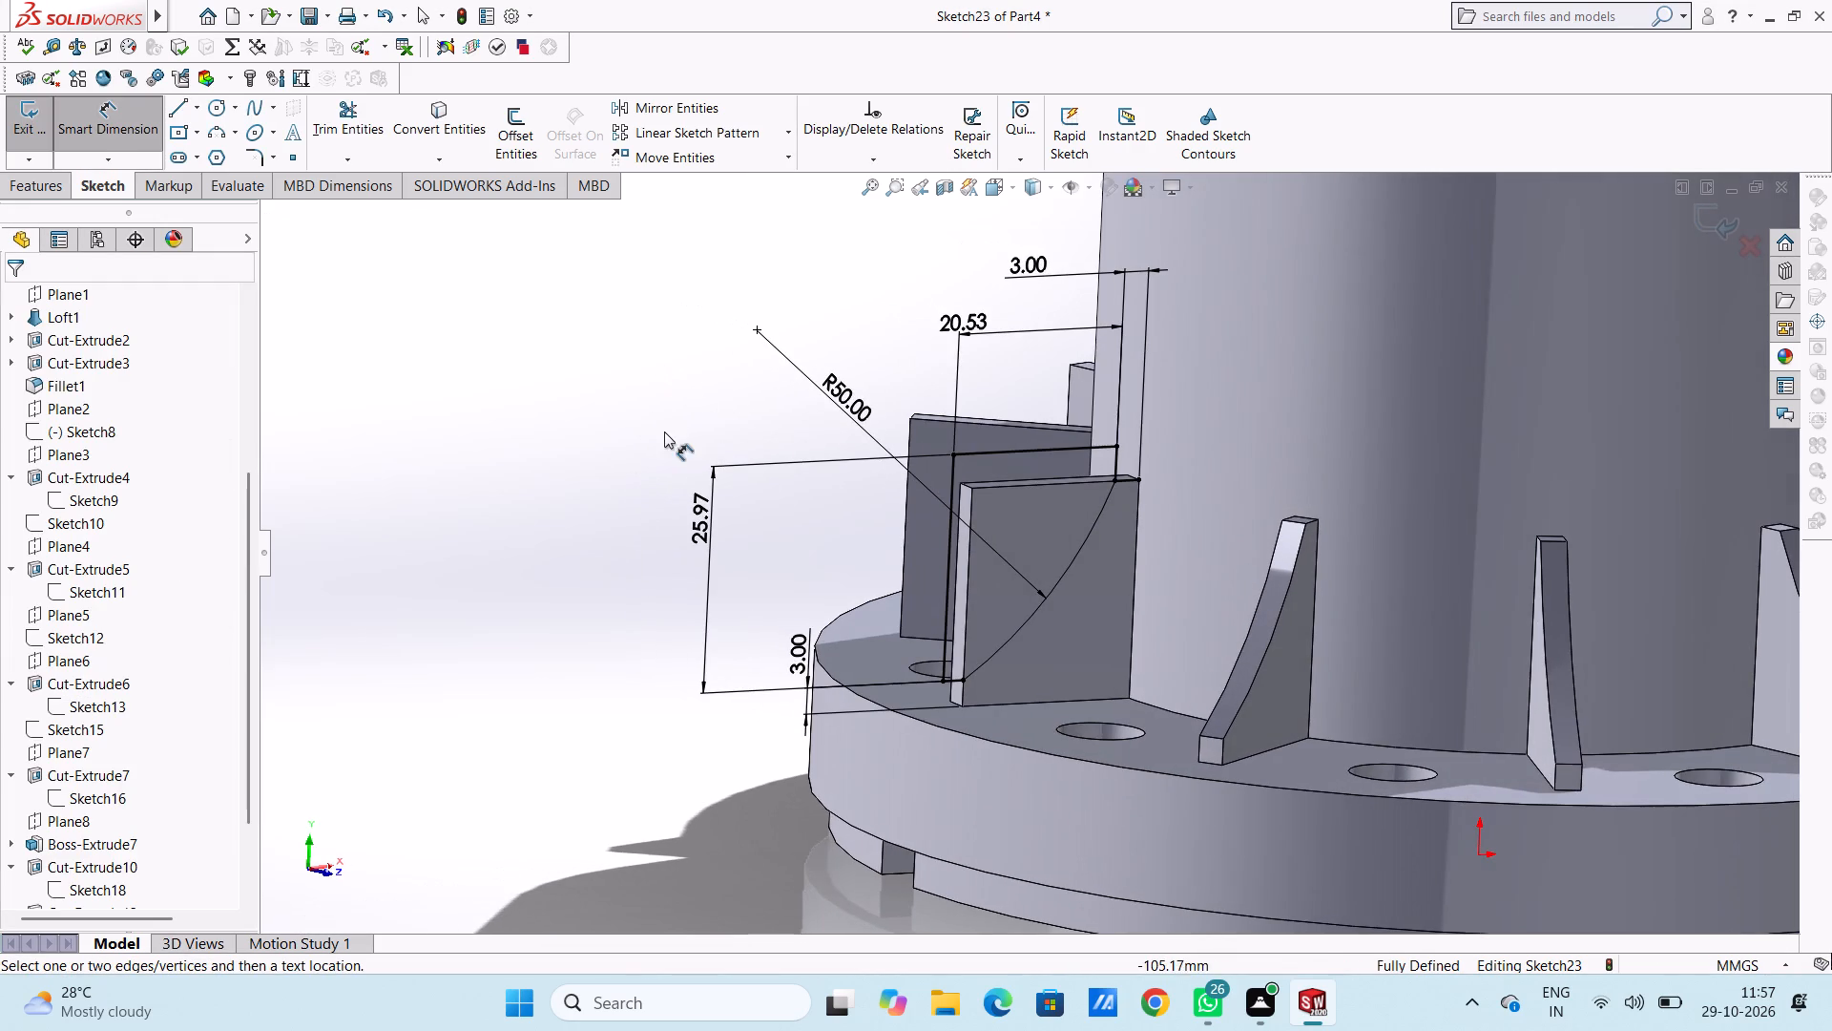
click(112, 133)
Cut-extrude both regions of the concave profile as a 5 mm blind cut through the rib.
click(54, 183)
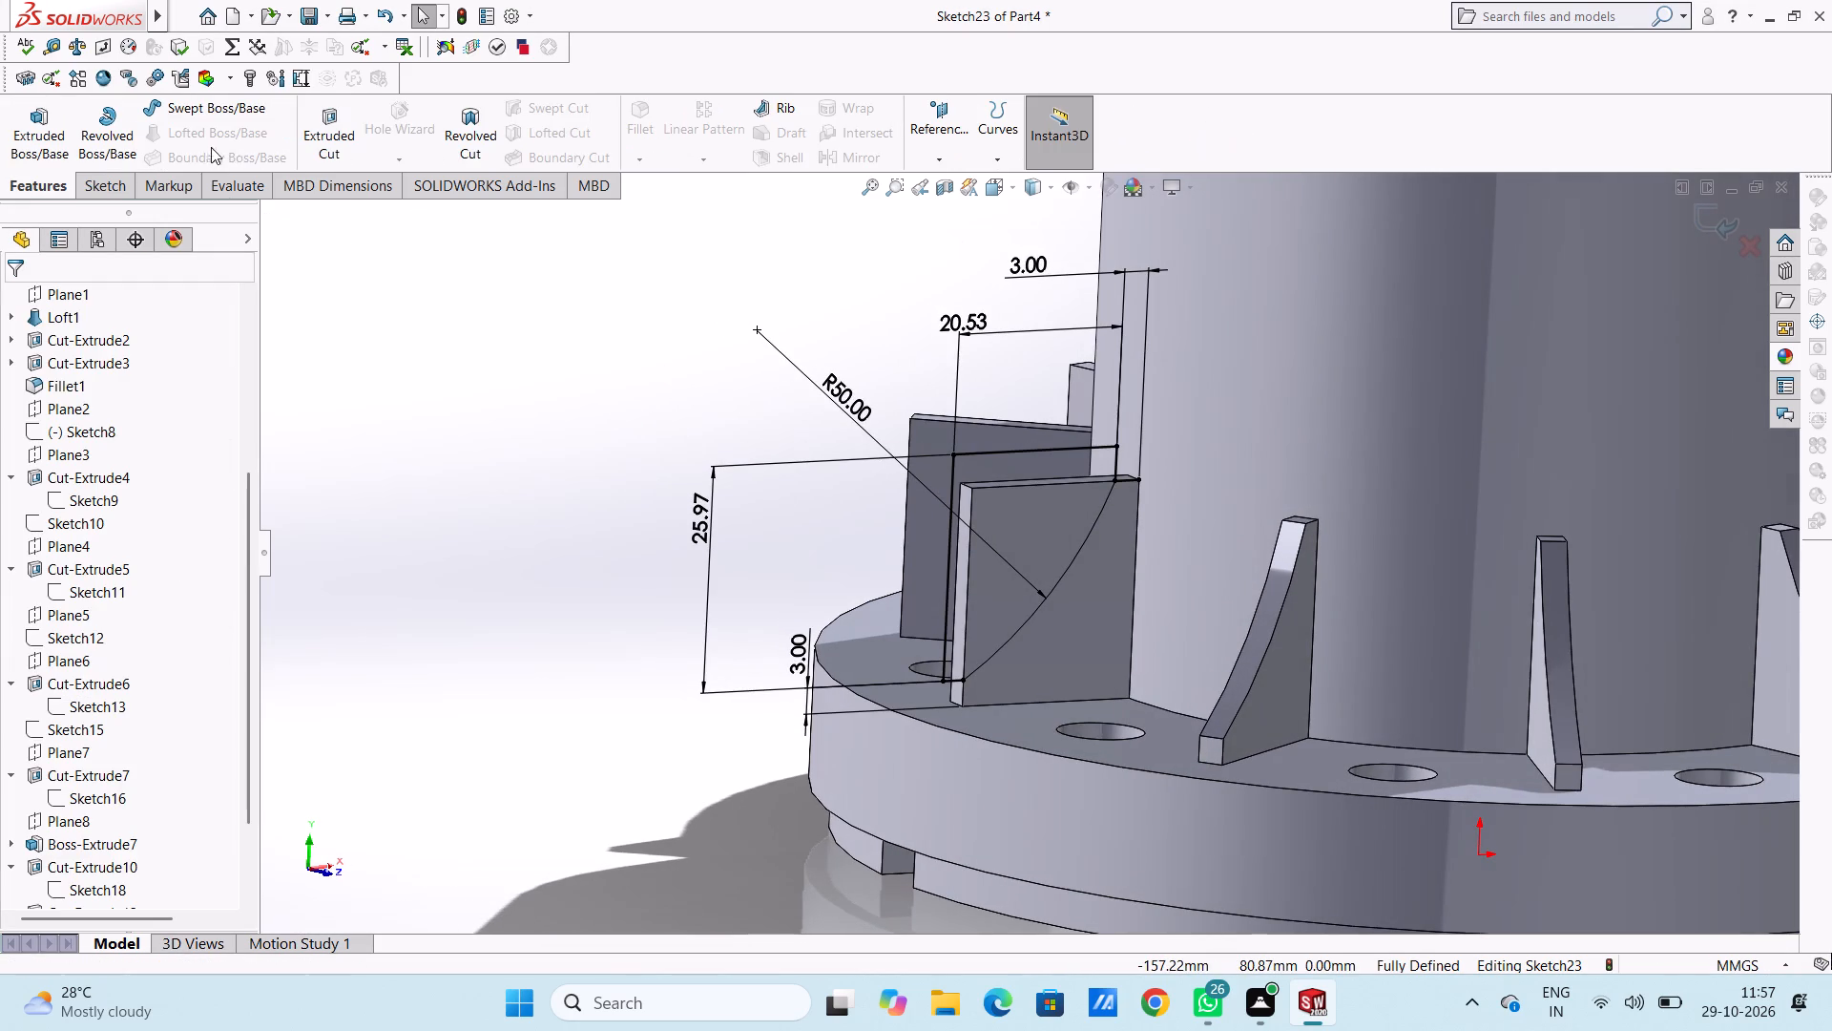
click(321, 133)
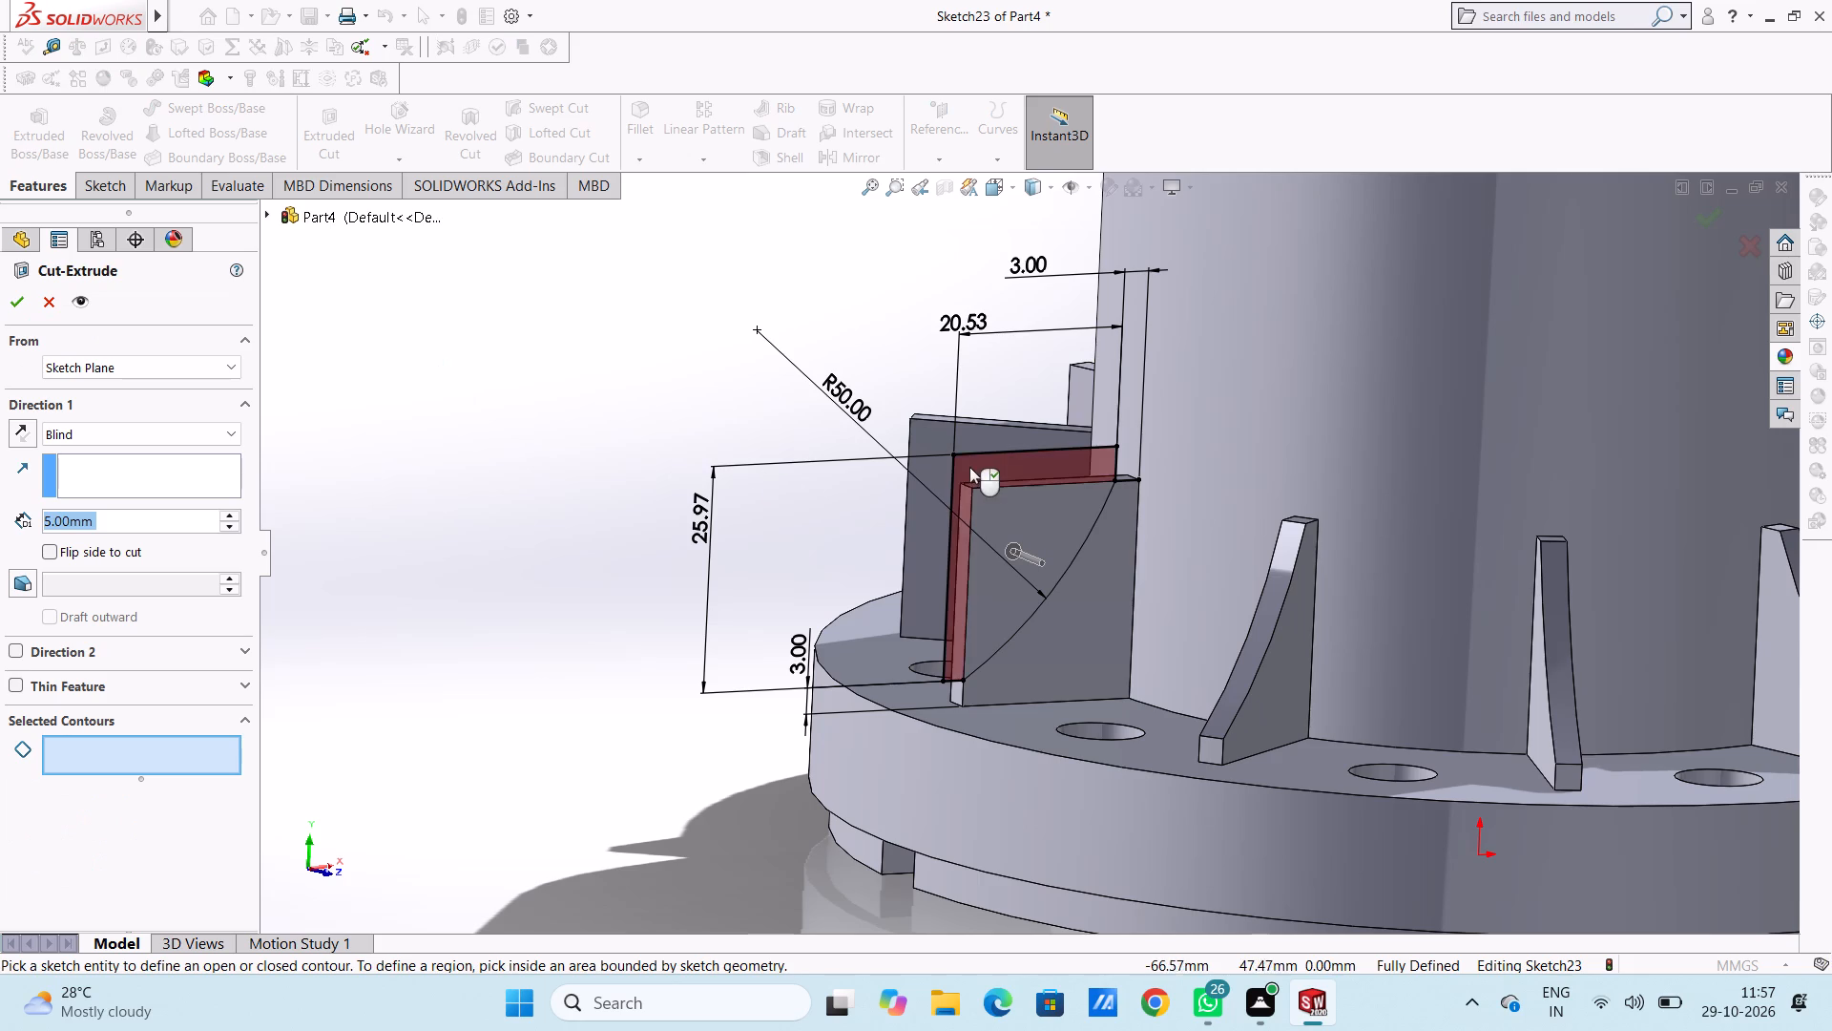
click(970, 471)
click(1029, 539)
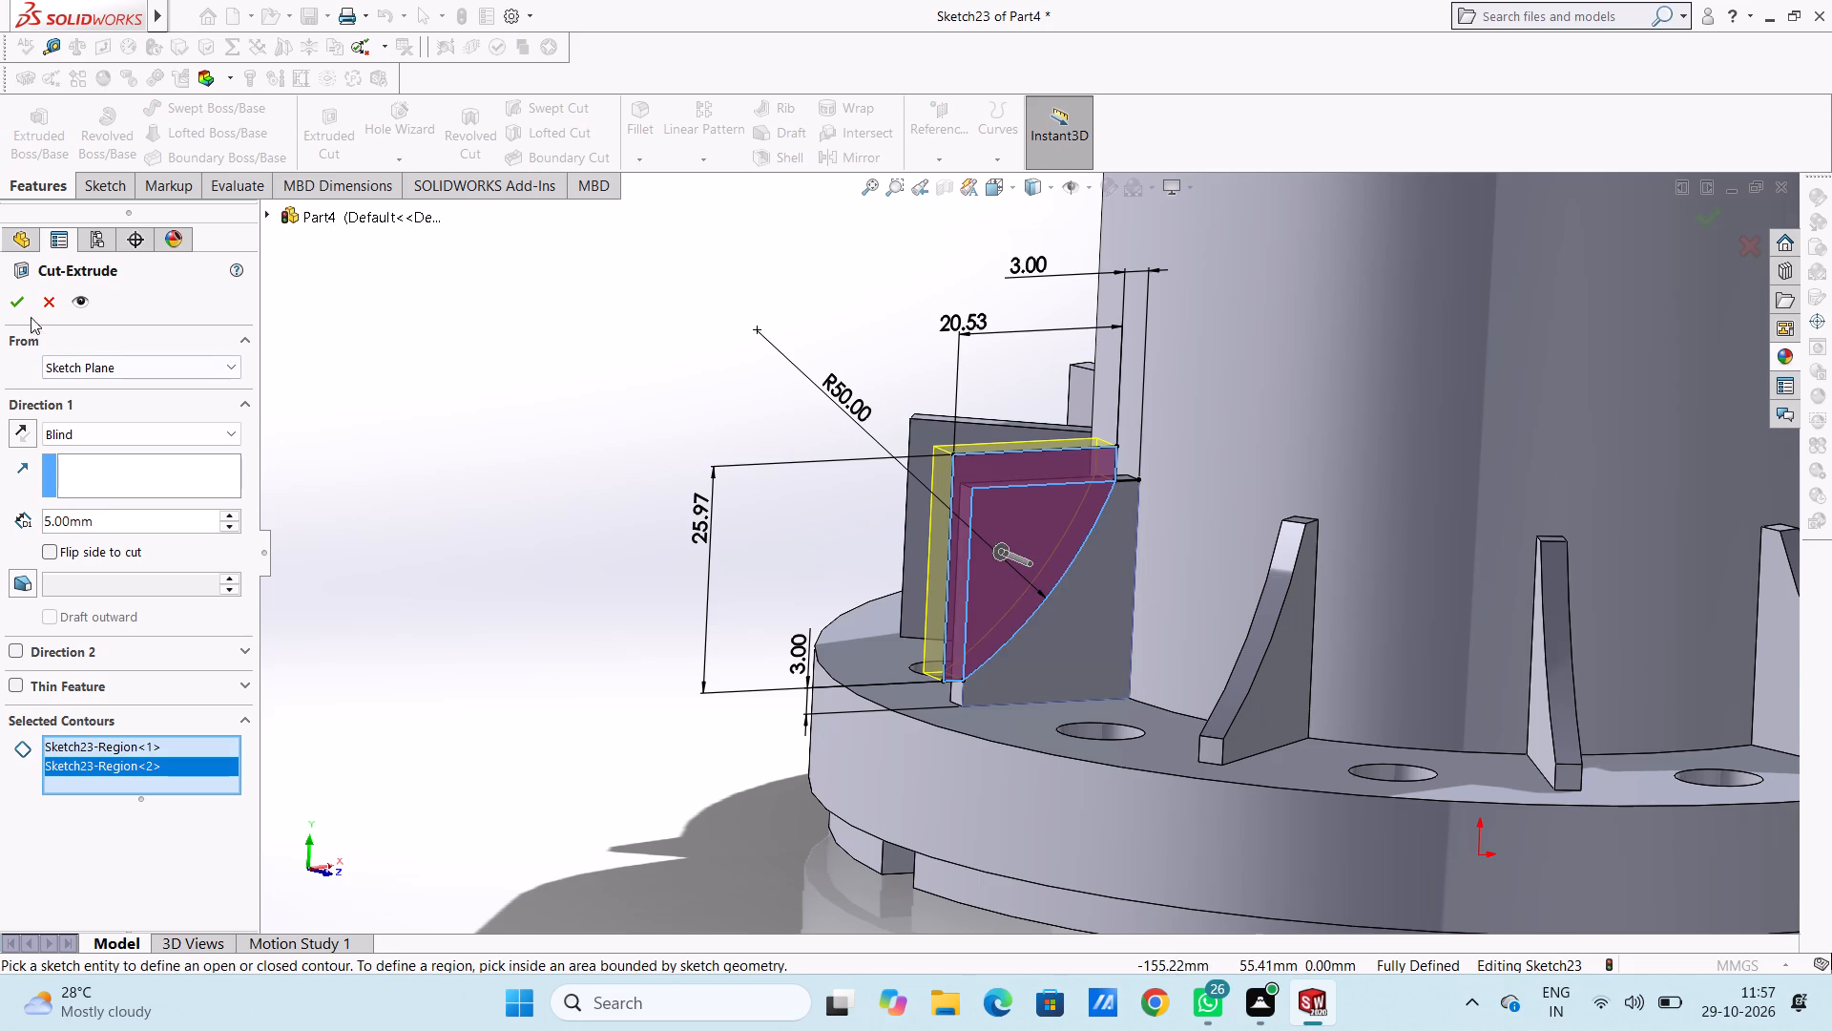
click(22, 295)
click(539, 398)
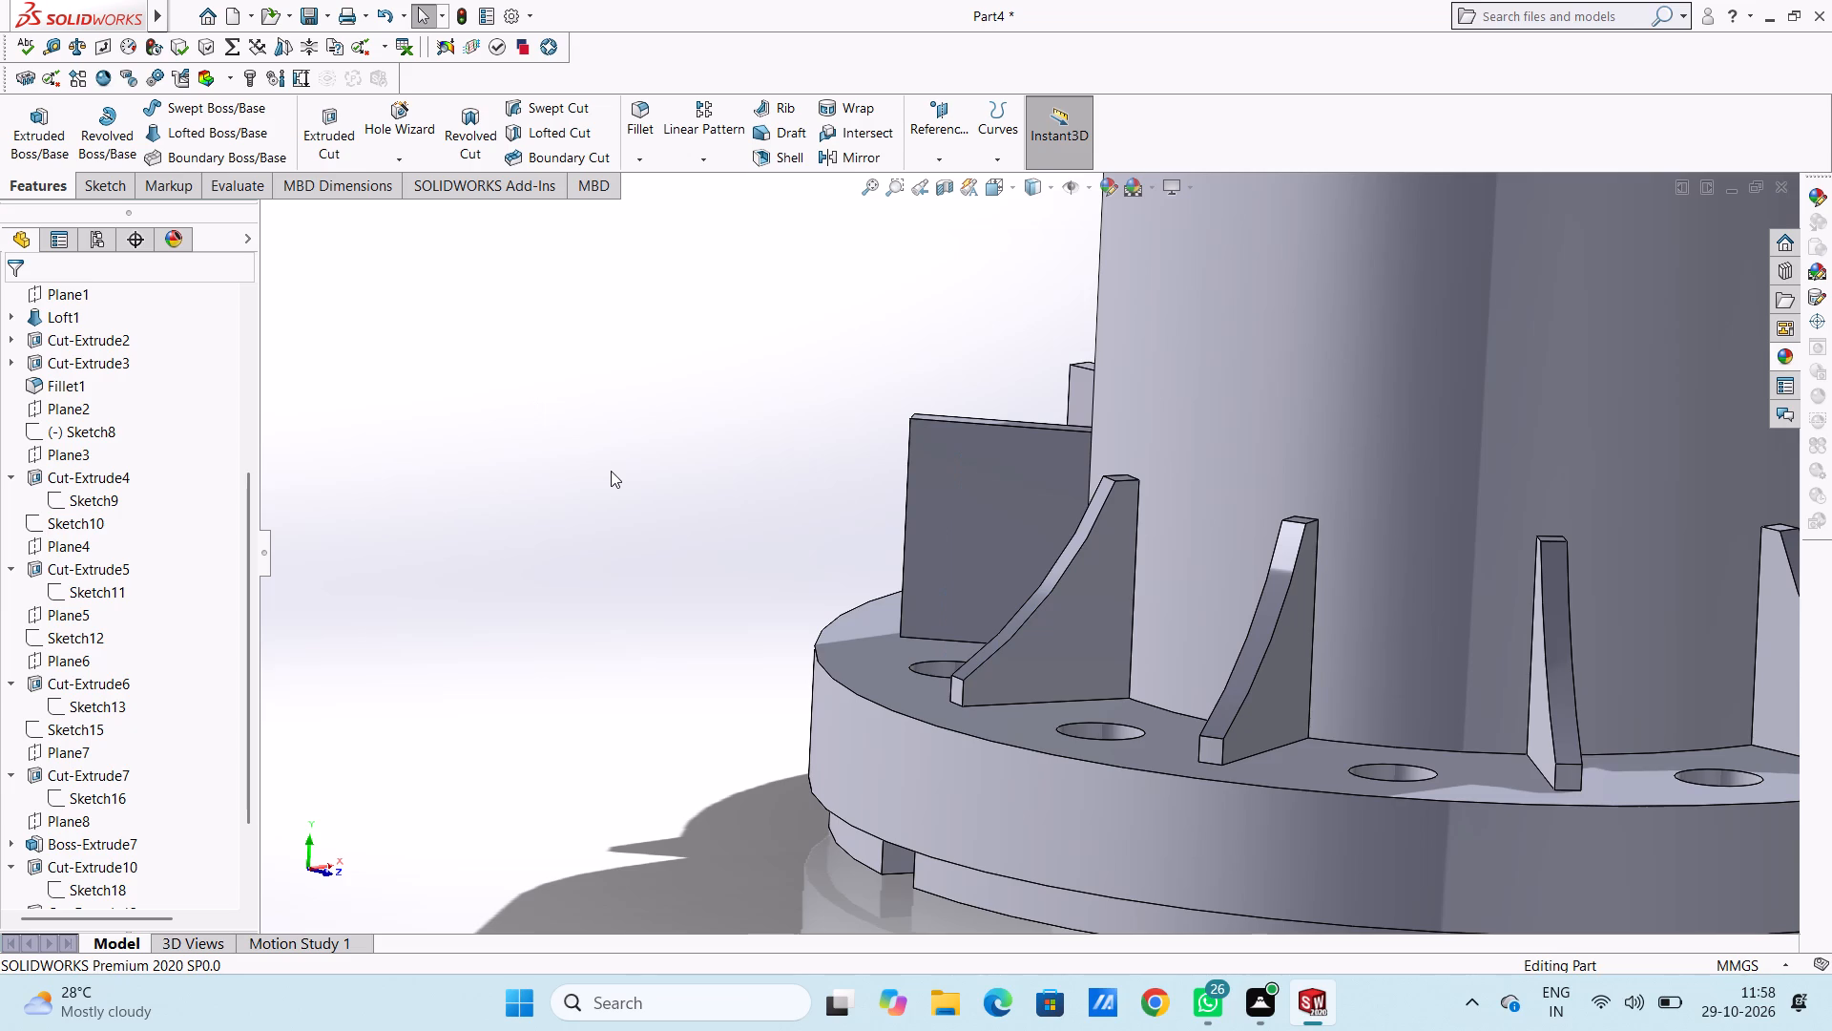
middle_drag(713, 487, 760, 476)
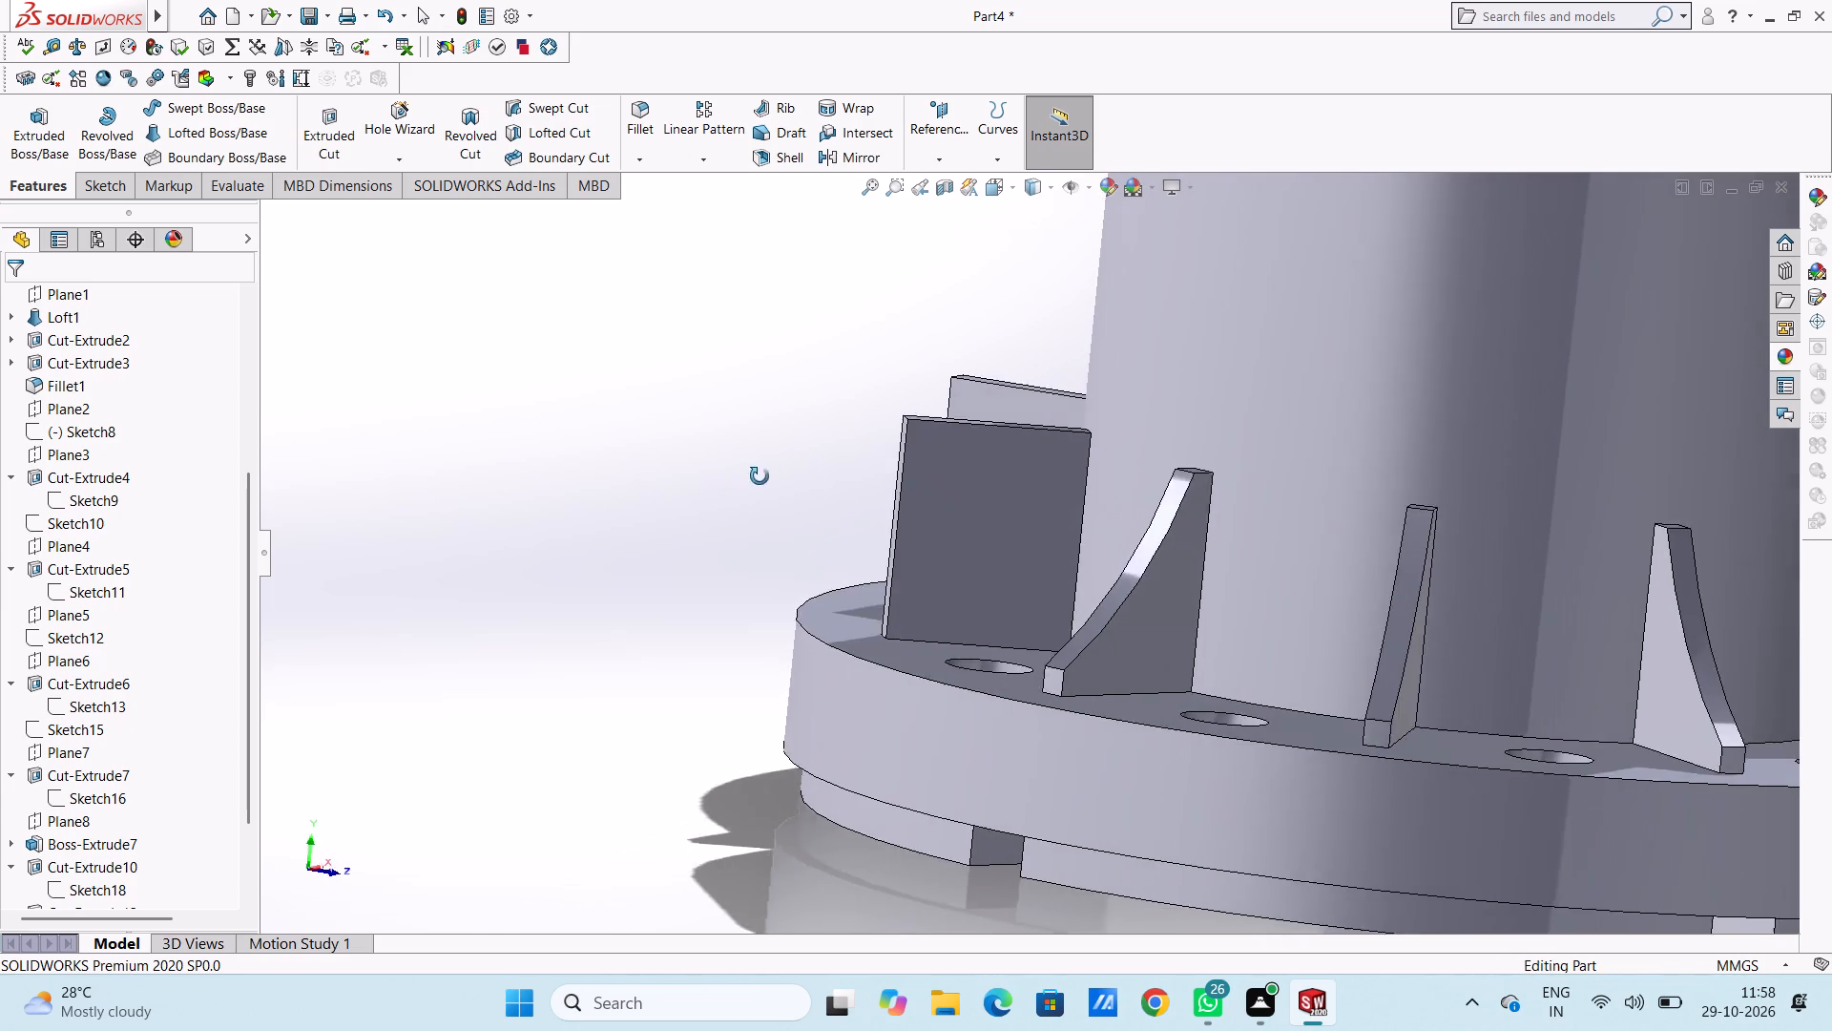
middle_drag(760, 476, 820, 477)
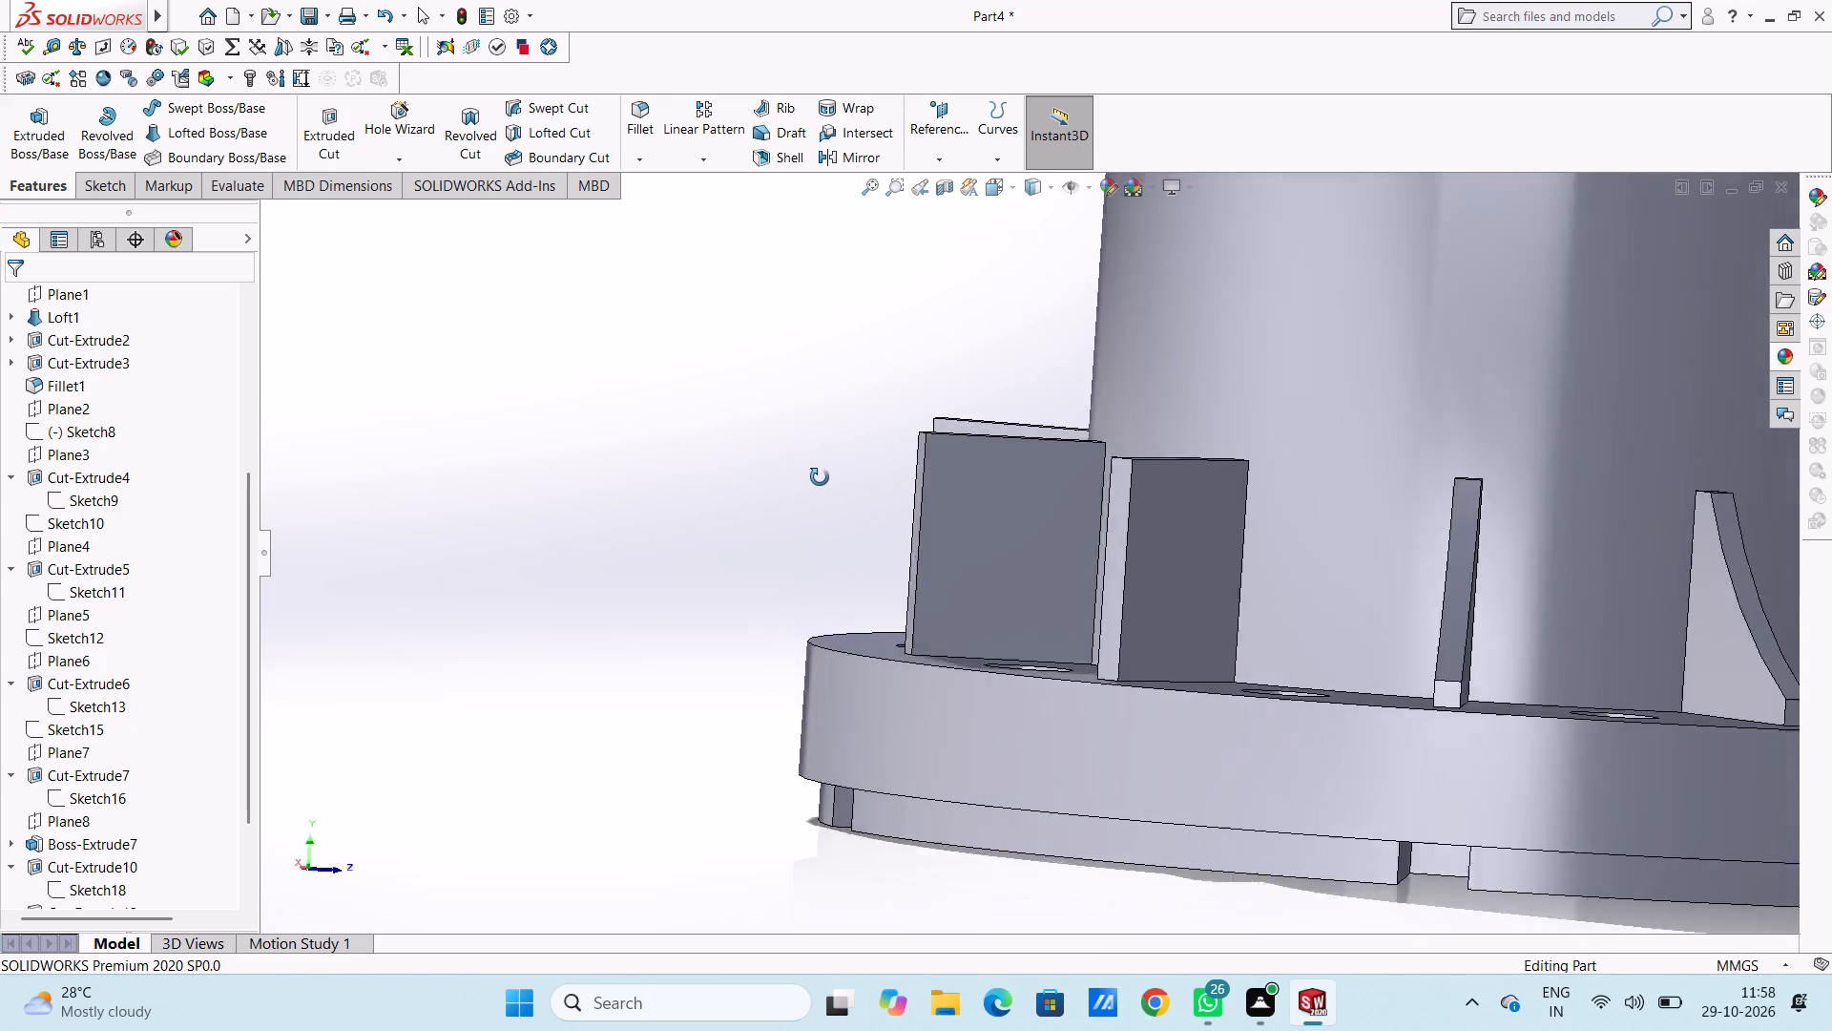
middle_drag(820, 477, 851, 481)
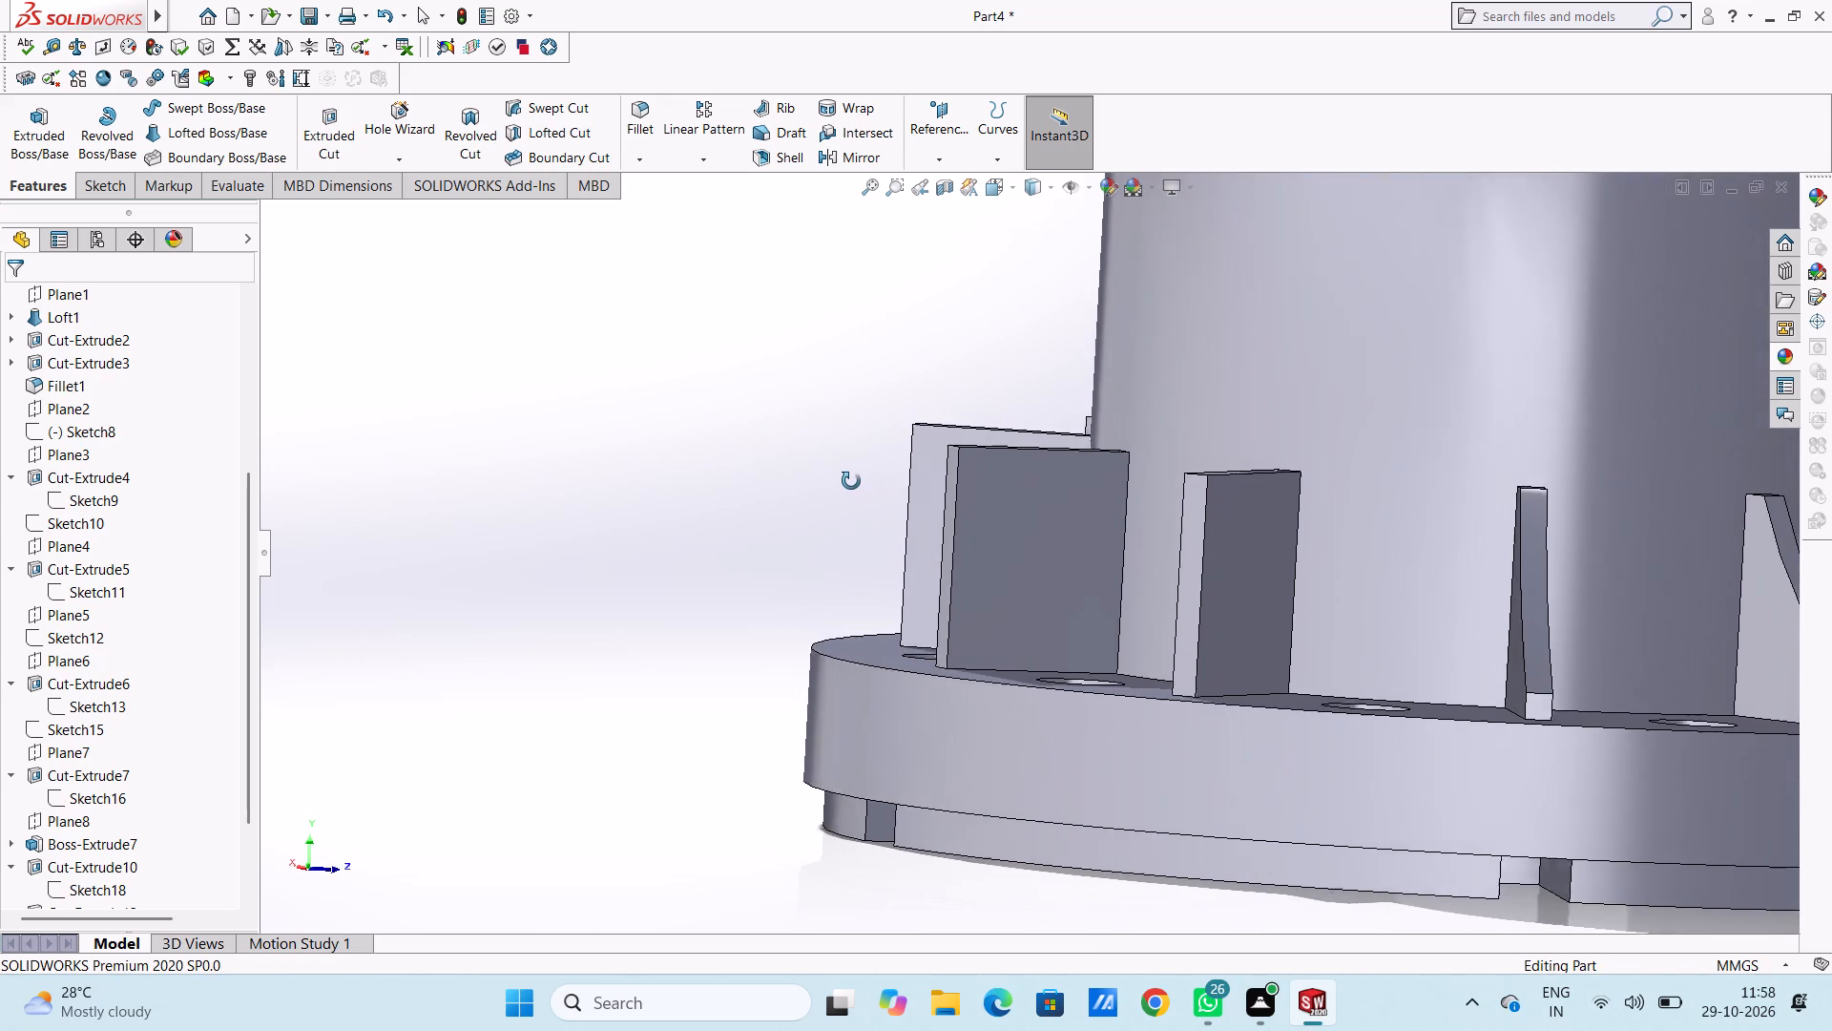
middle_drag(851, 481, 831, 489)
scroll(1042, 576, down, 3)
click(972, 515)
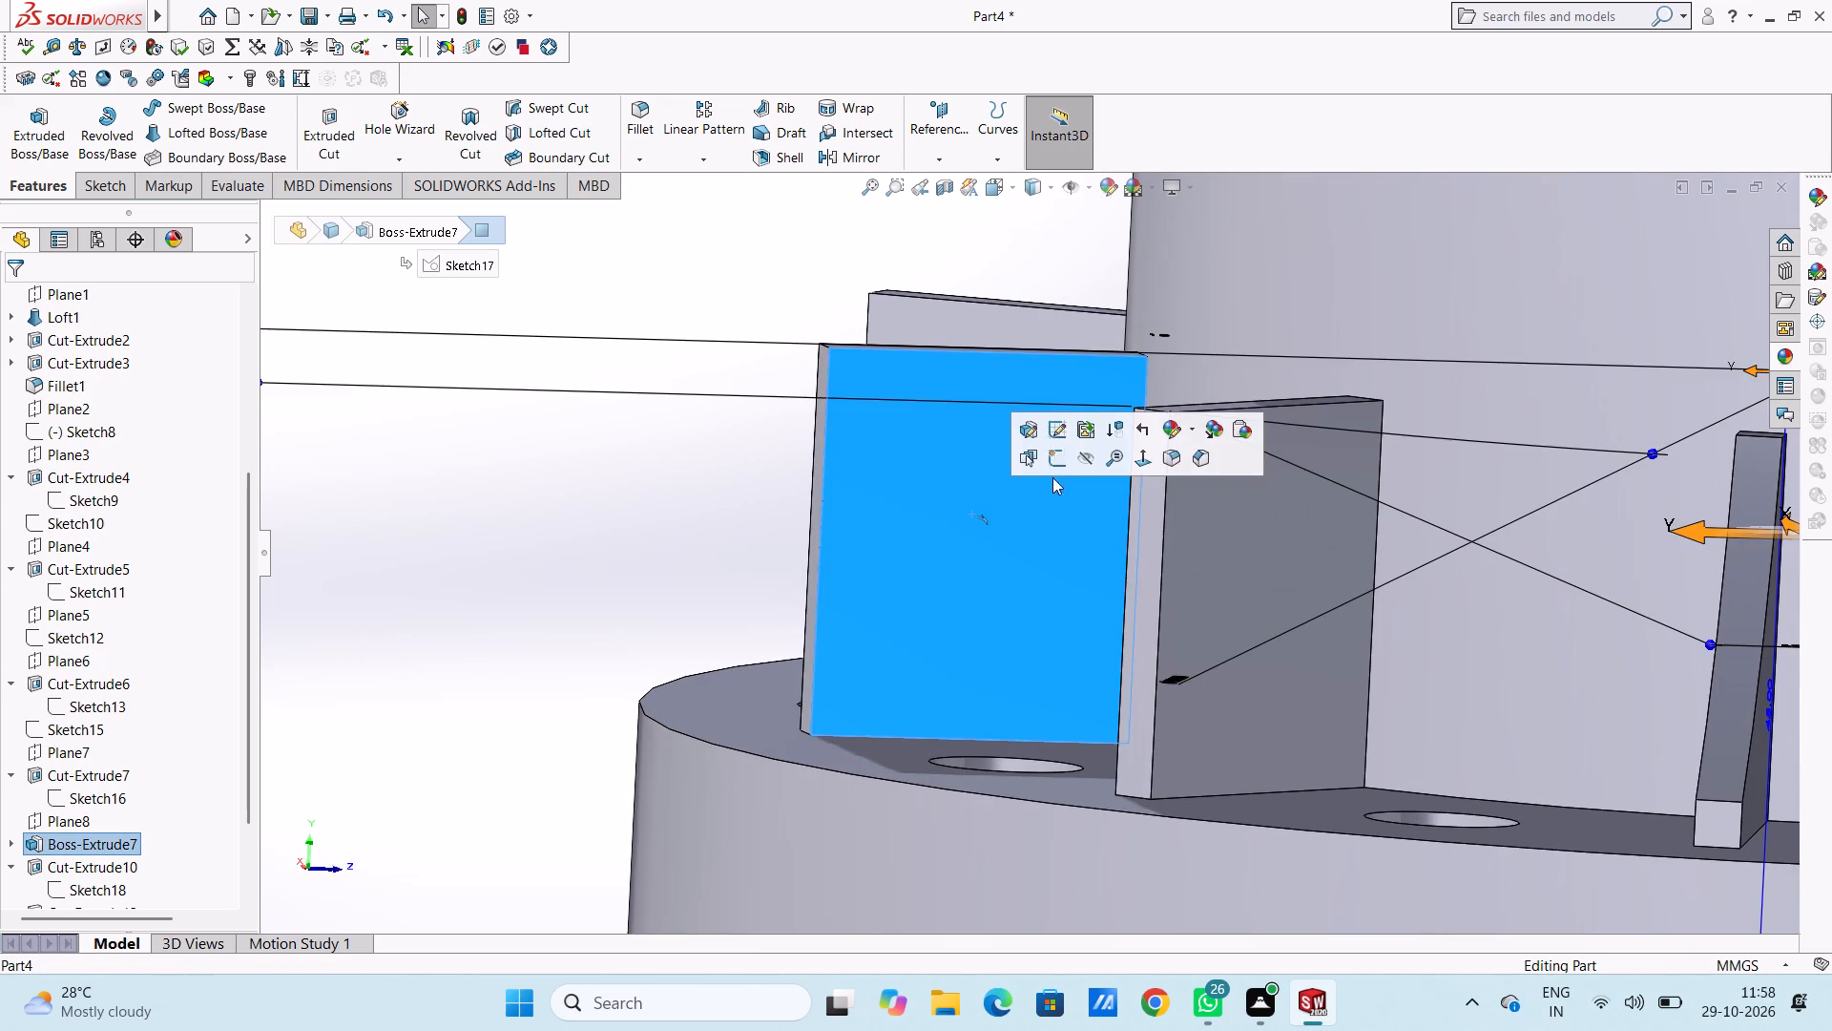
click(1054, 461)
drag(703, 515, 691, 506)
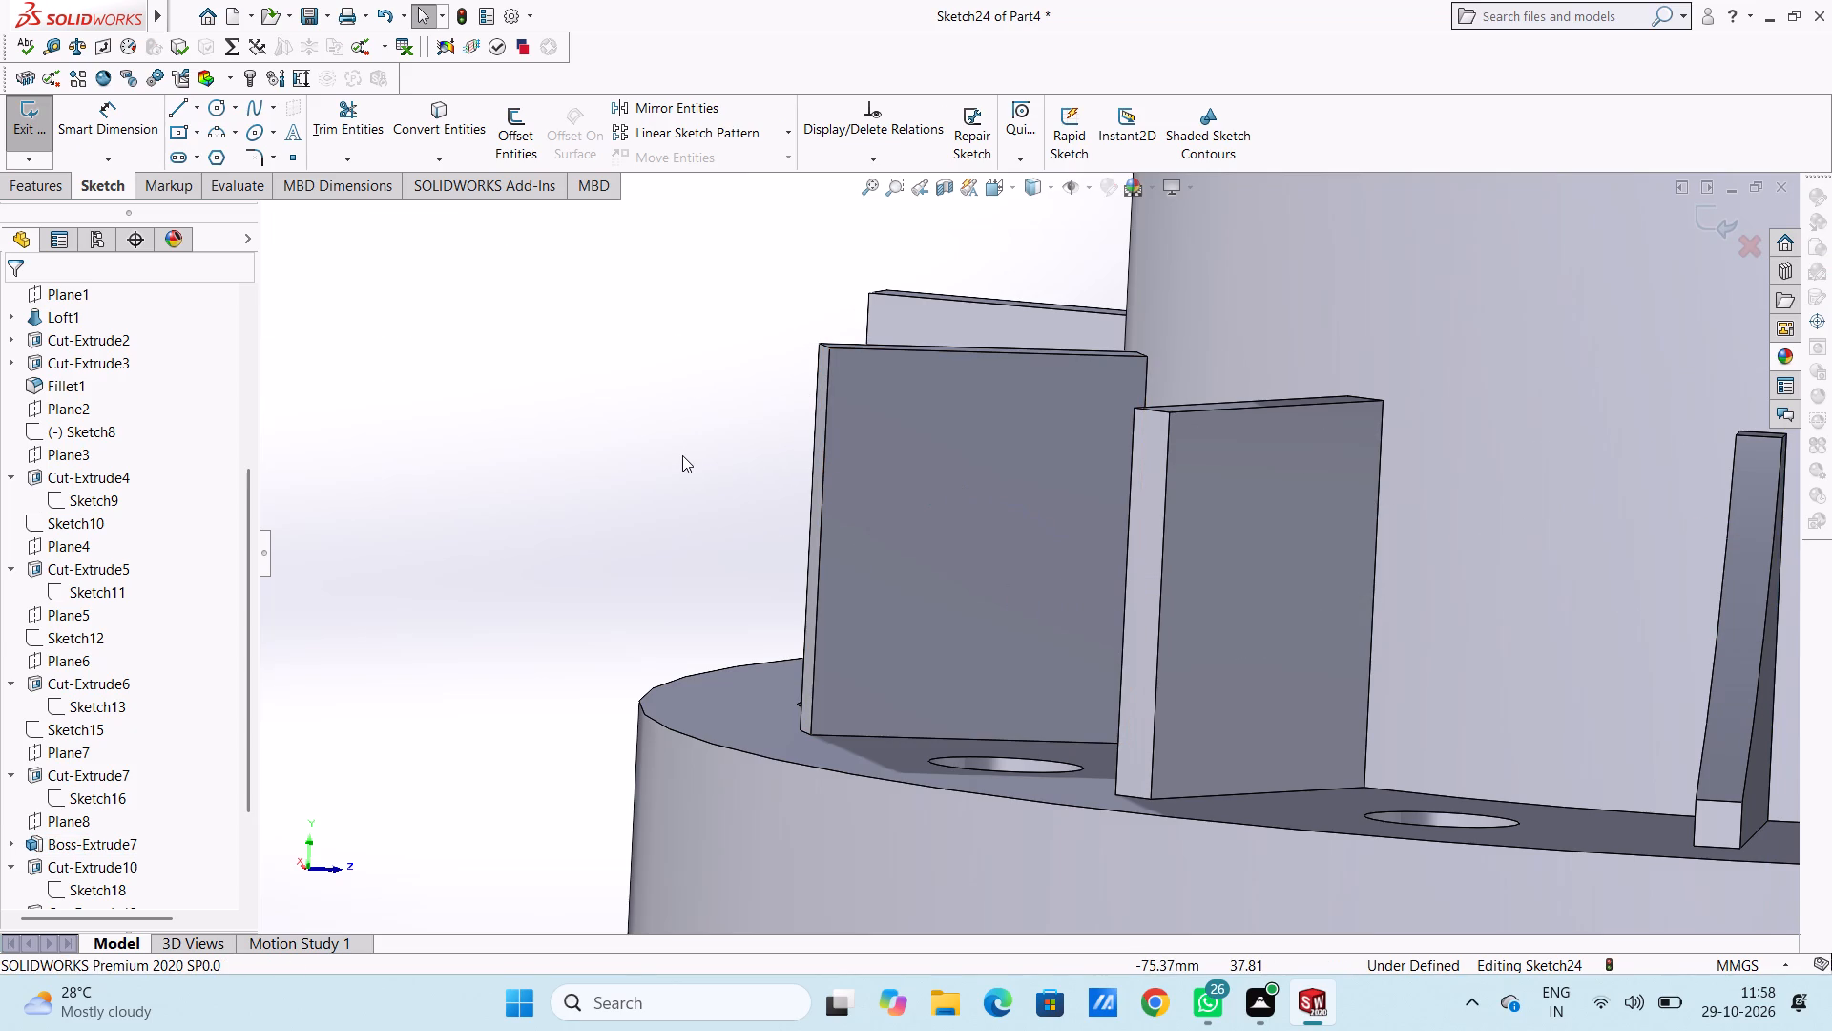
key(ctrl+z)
Start a new sketch on the flat side face of the next uncut rectangular rib.
scroll(723, 424, up, 3)
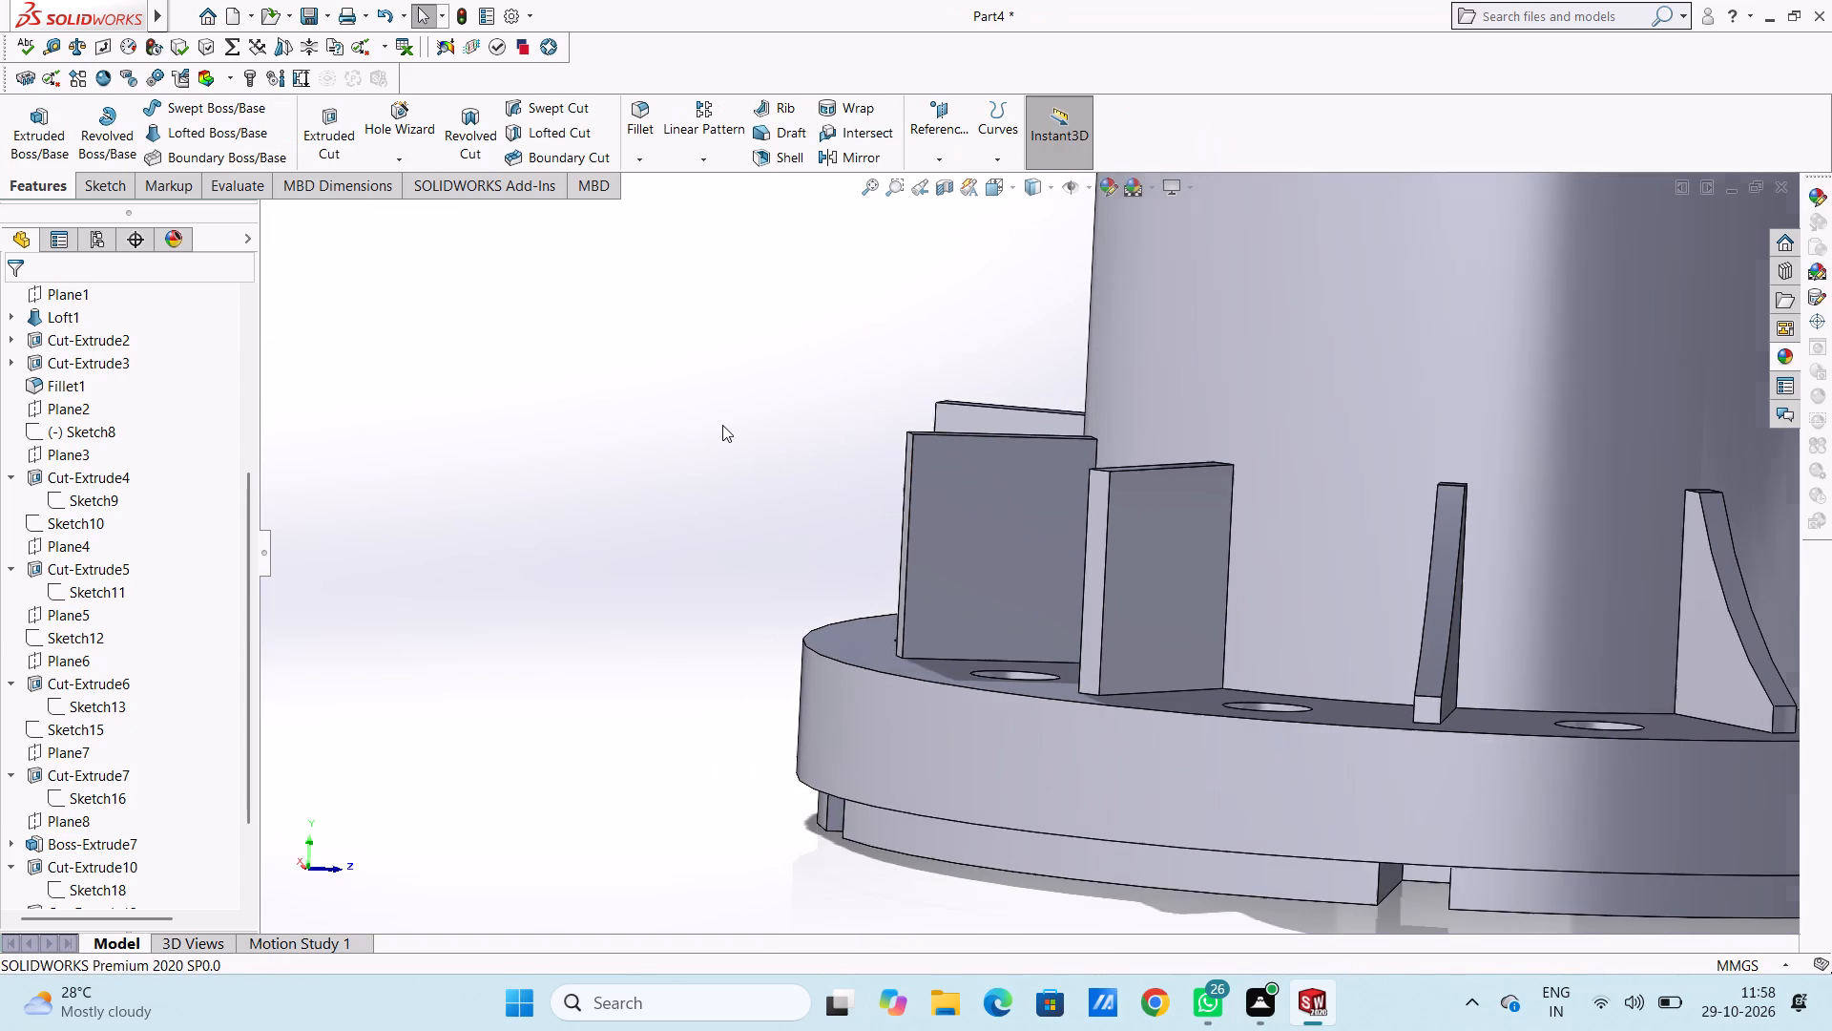
middle_drag(719, 432, 673, 386)
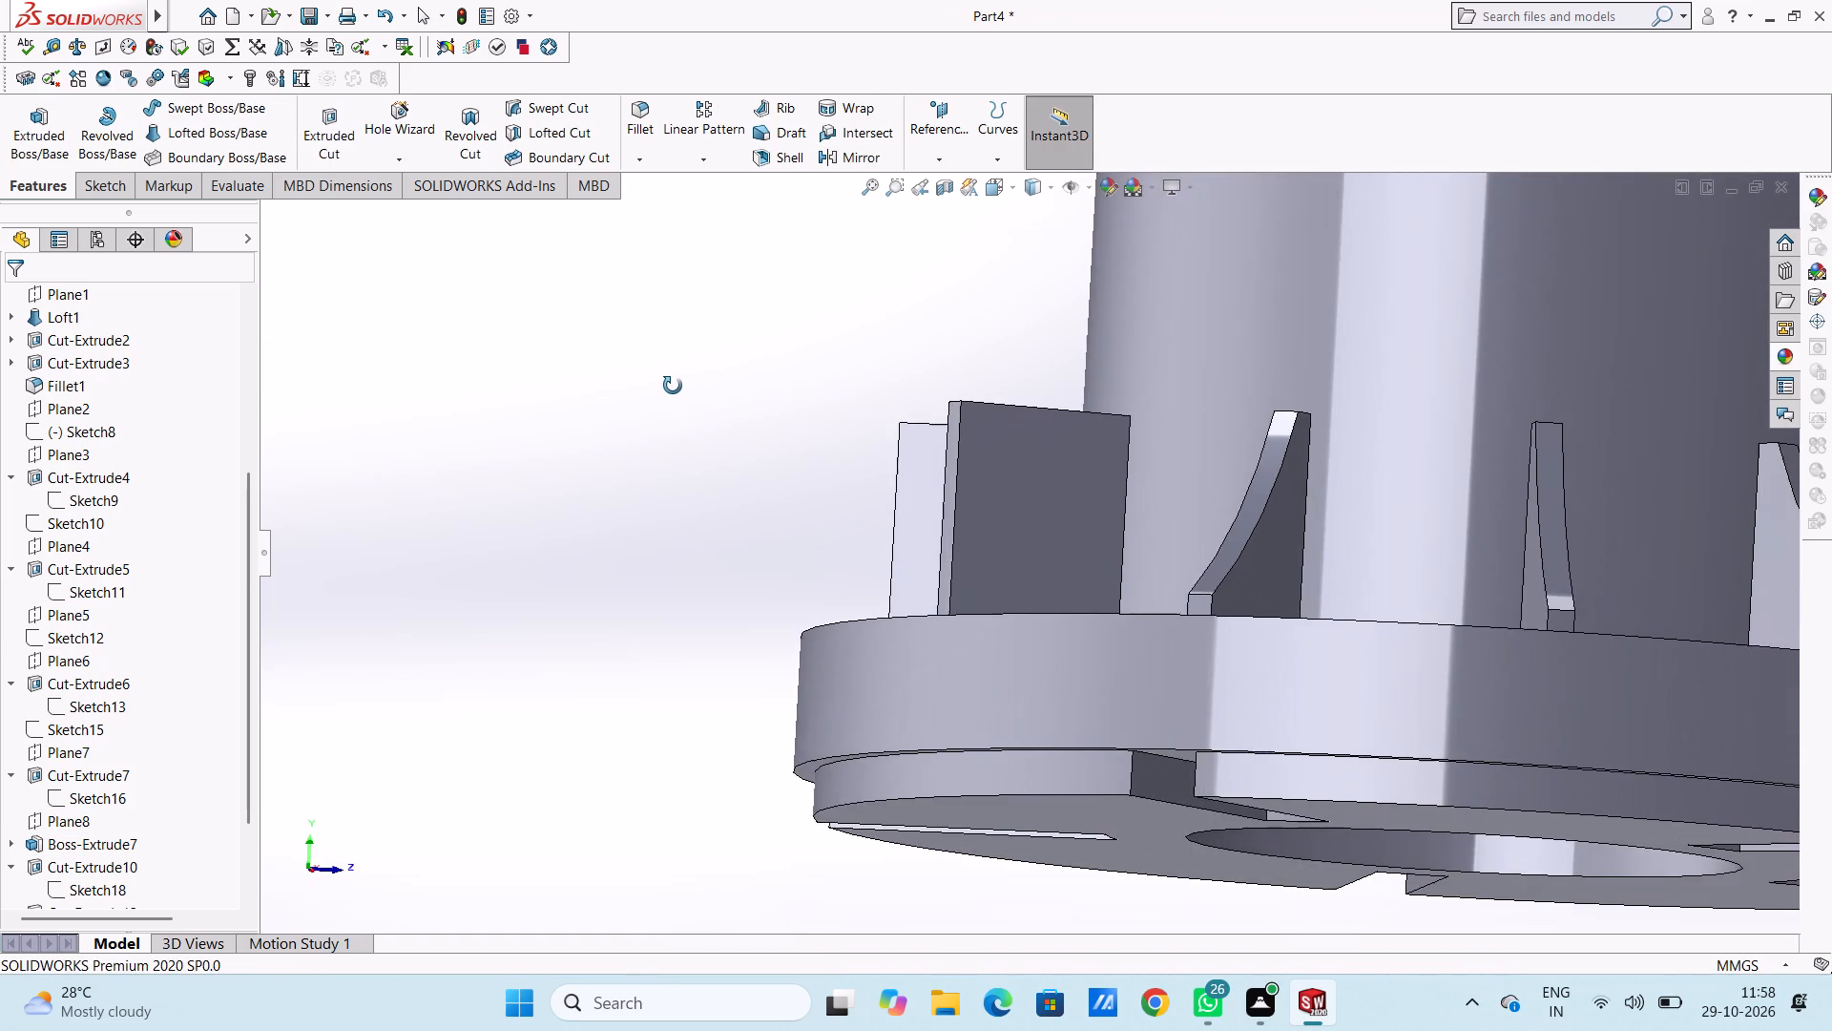
middle_drag(673, 386, 673, 415)
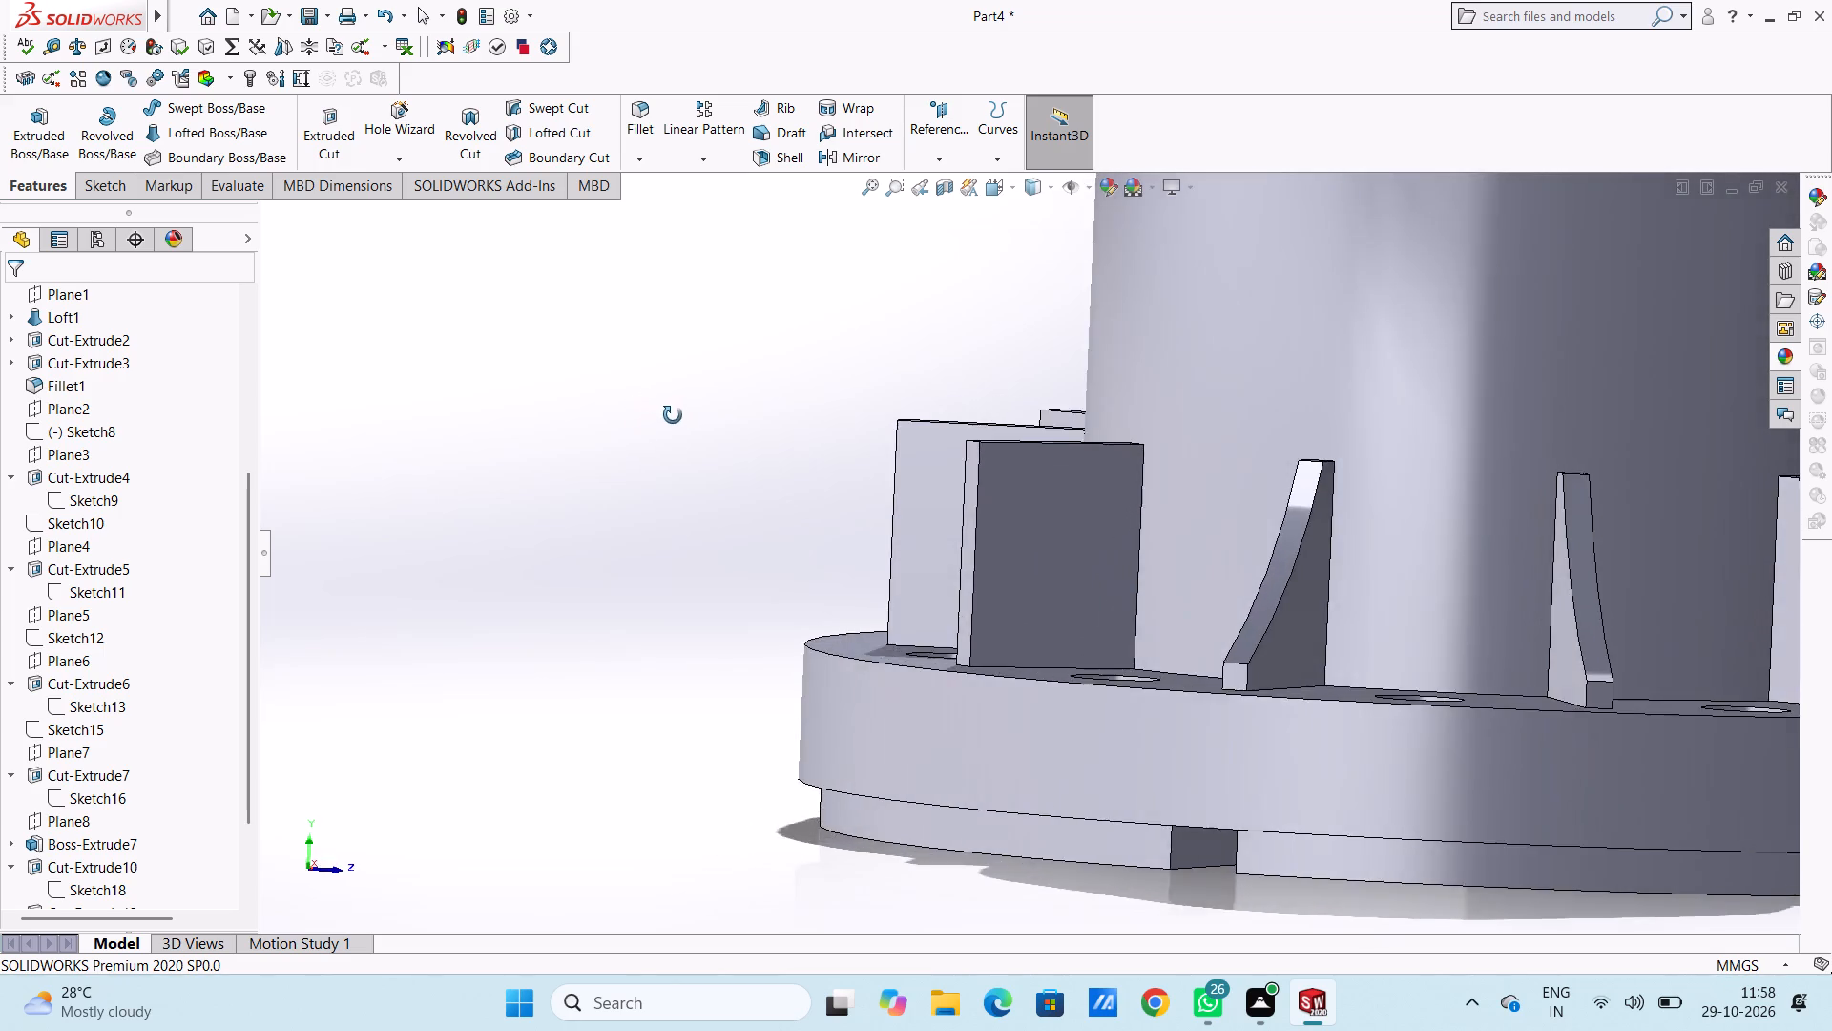
middle_drag(673, 415, 641, 403)
click(982, 503)
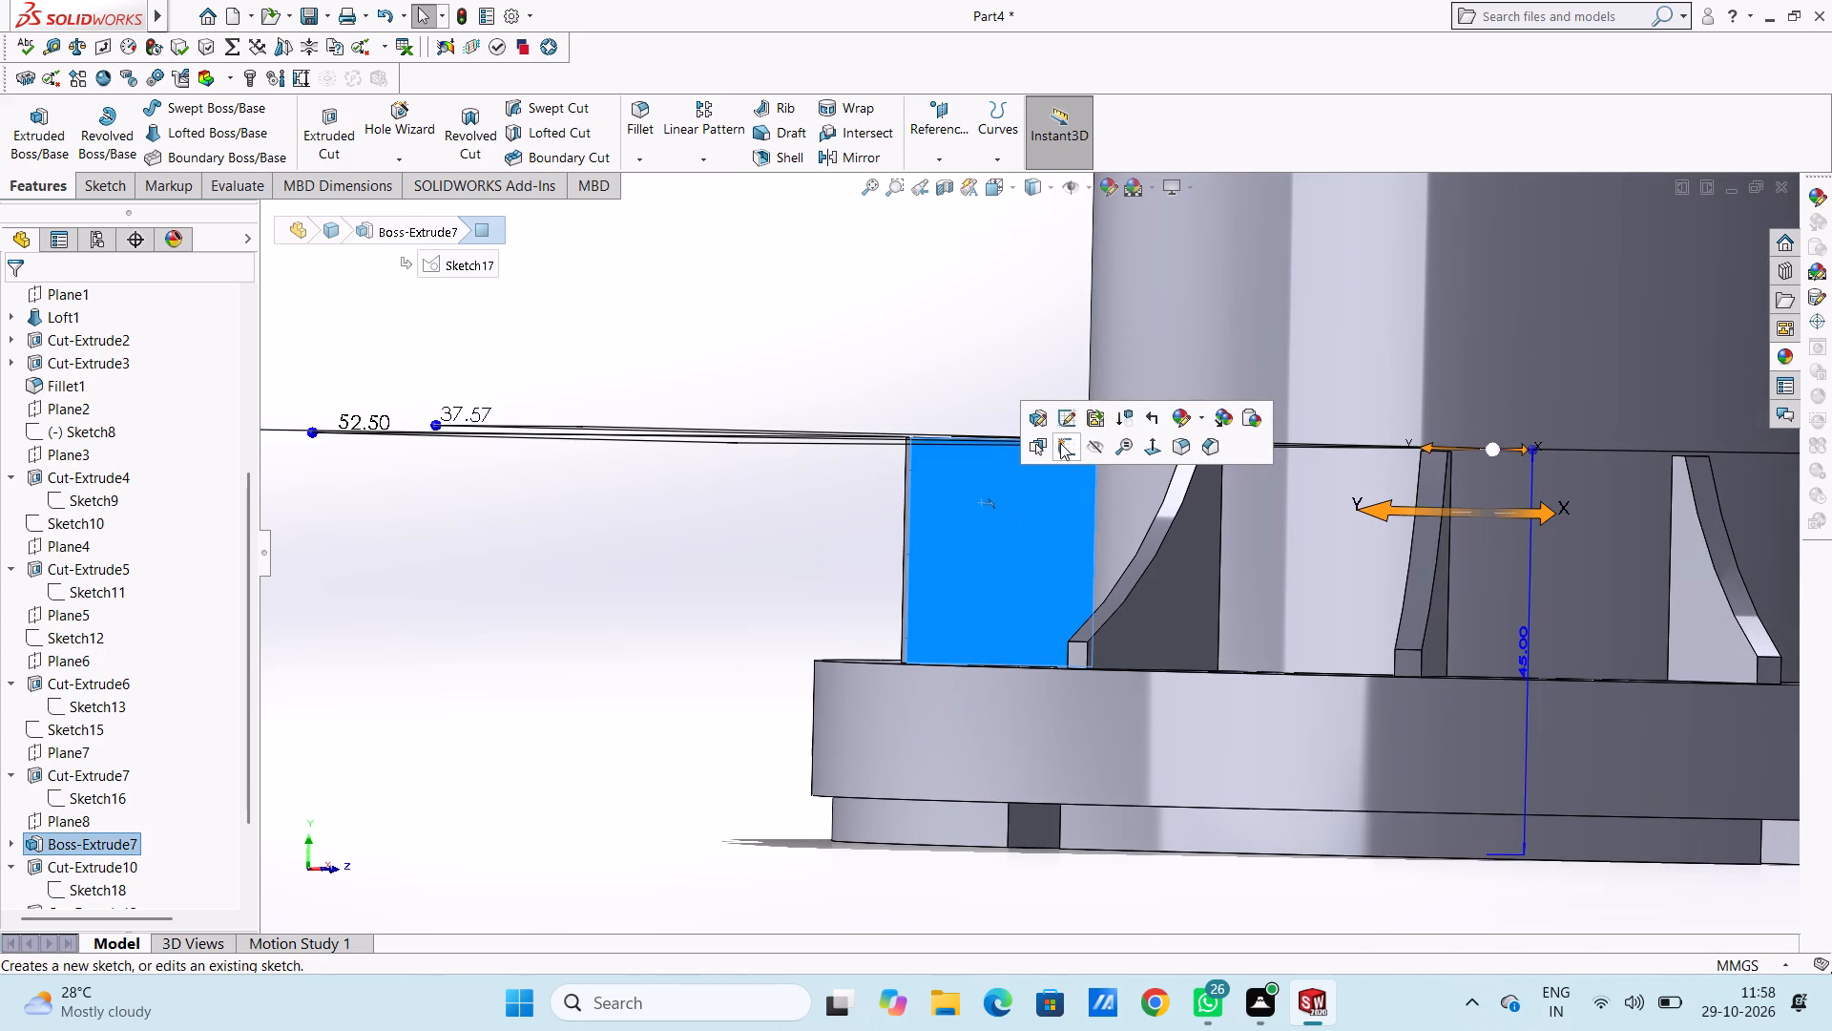
click(1057, 441)
click(732, 532)
Draw the open line profile around the rib: 3 mm along its top edge, up, about 23 mm outward, about 26 mm down, and back to its outer edge.
middle_drag(806, 468, 801, 471)
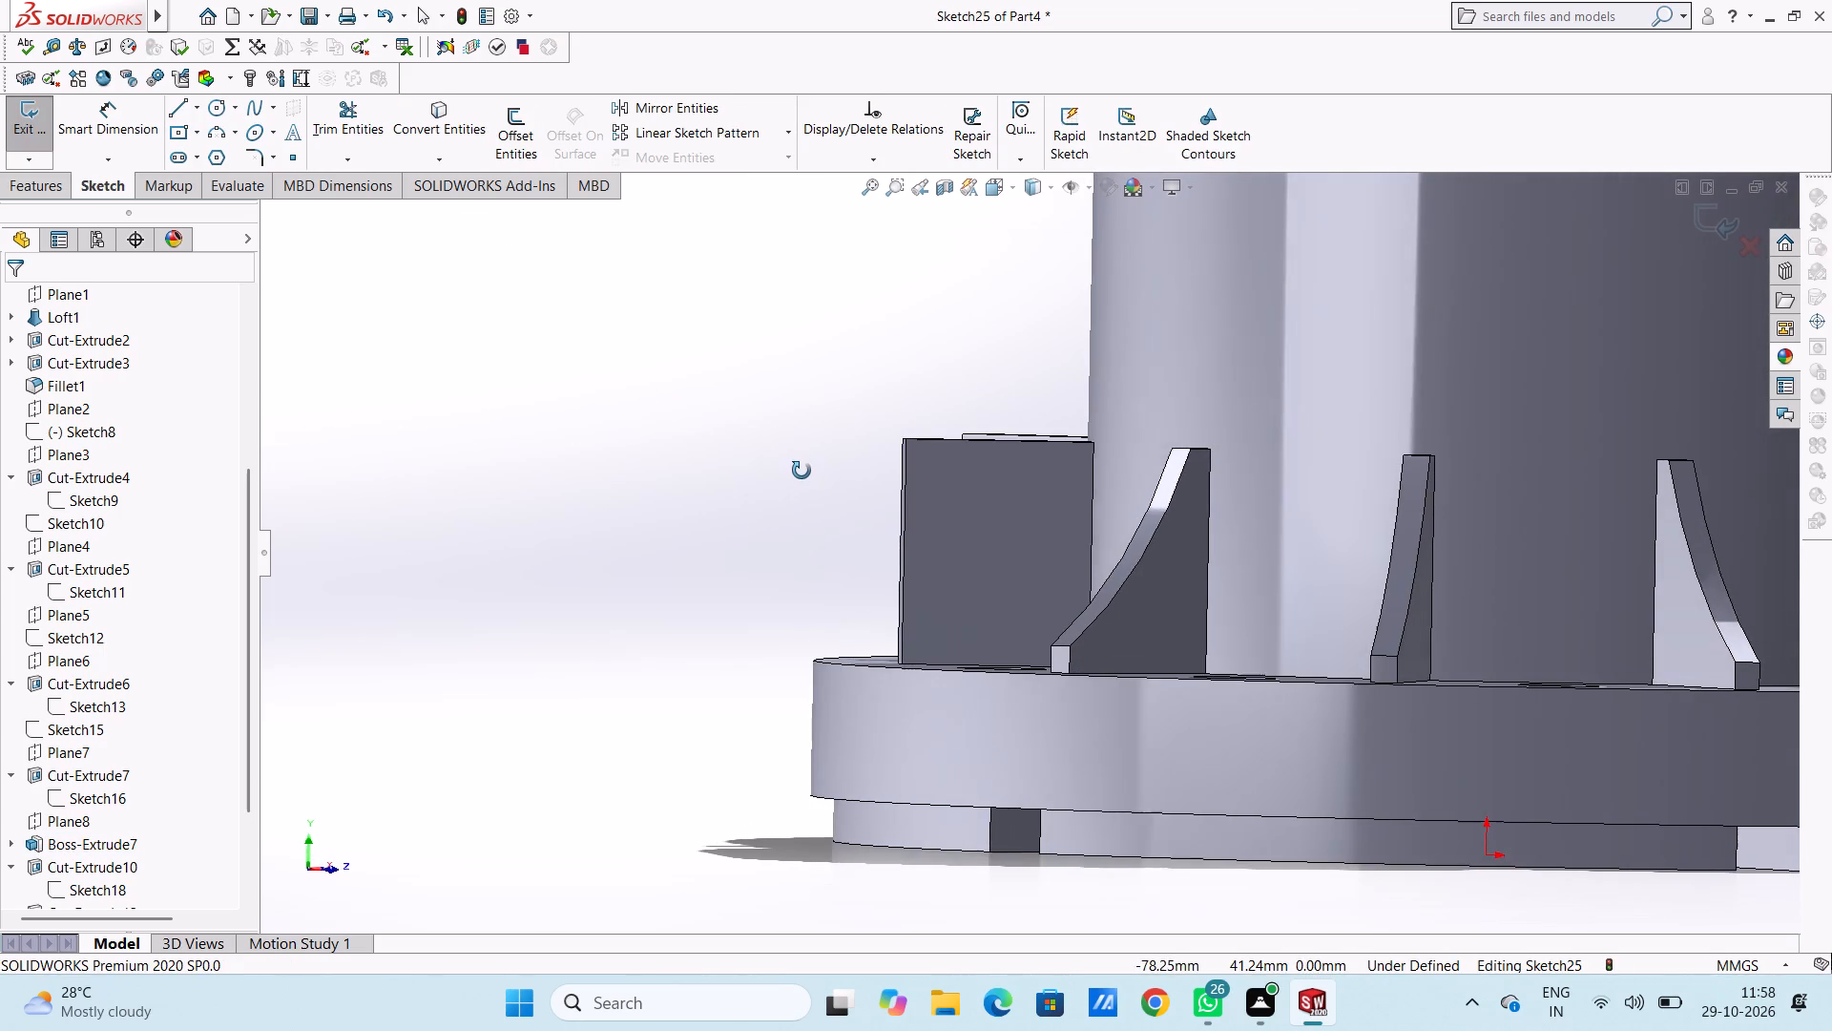
middle_drag(801, 471, 796, 471)
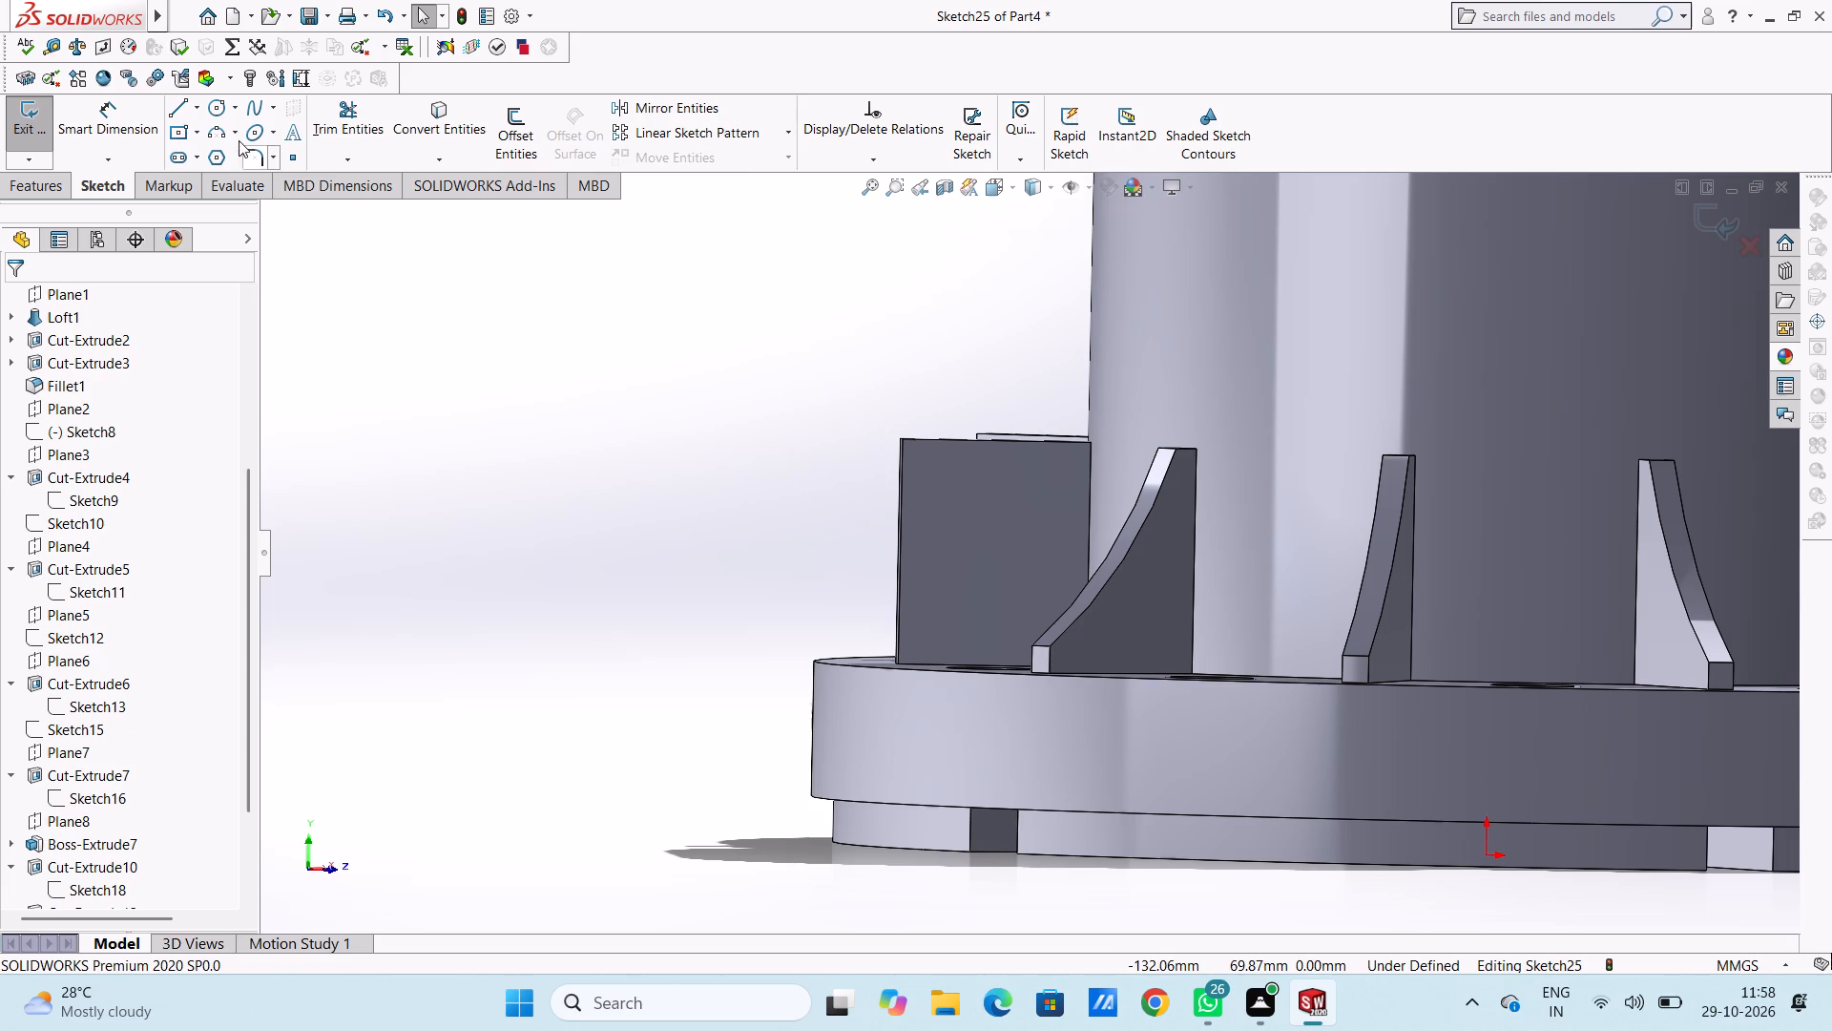
click(187, 109)
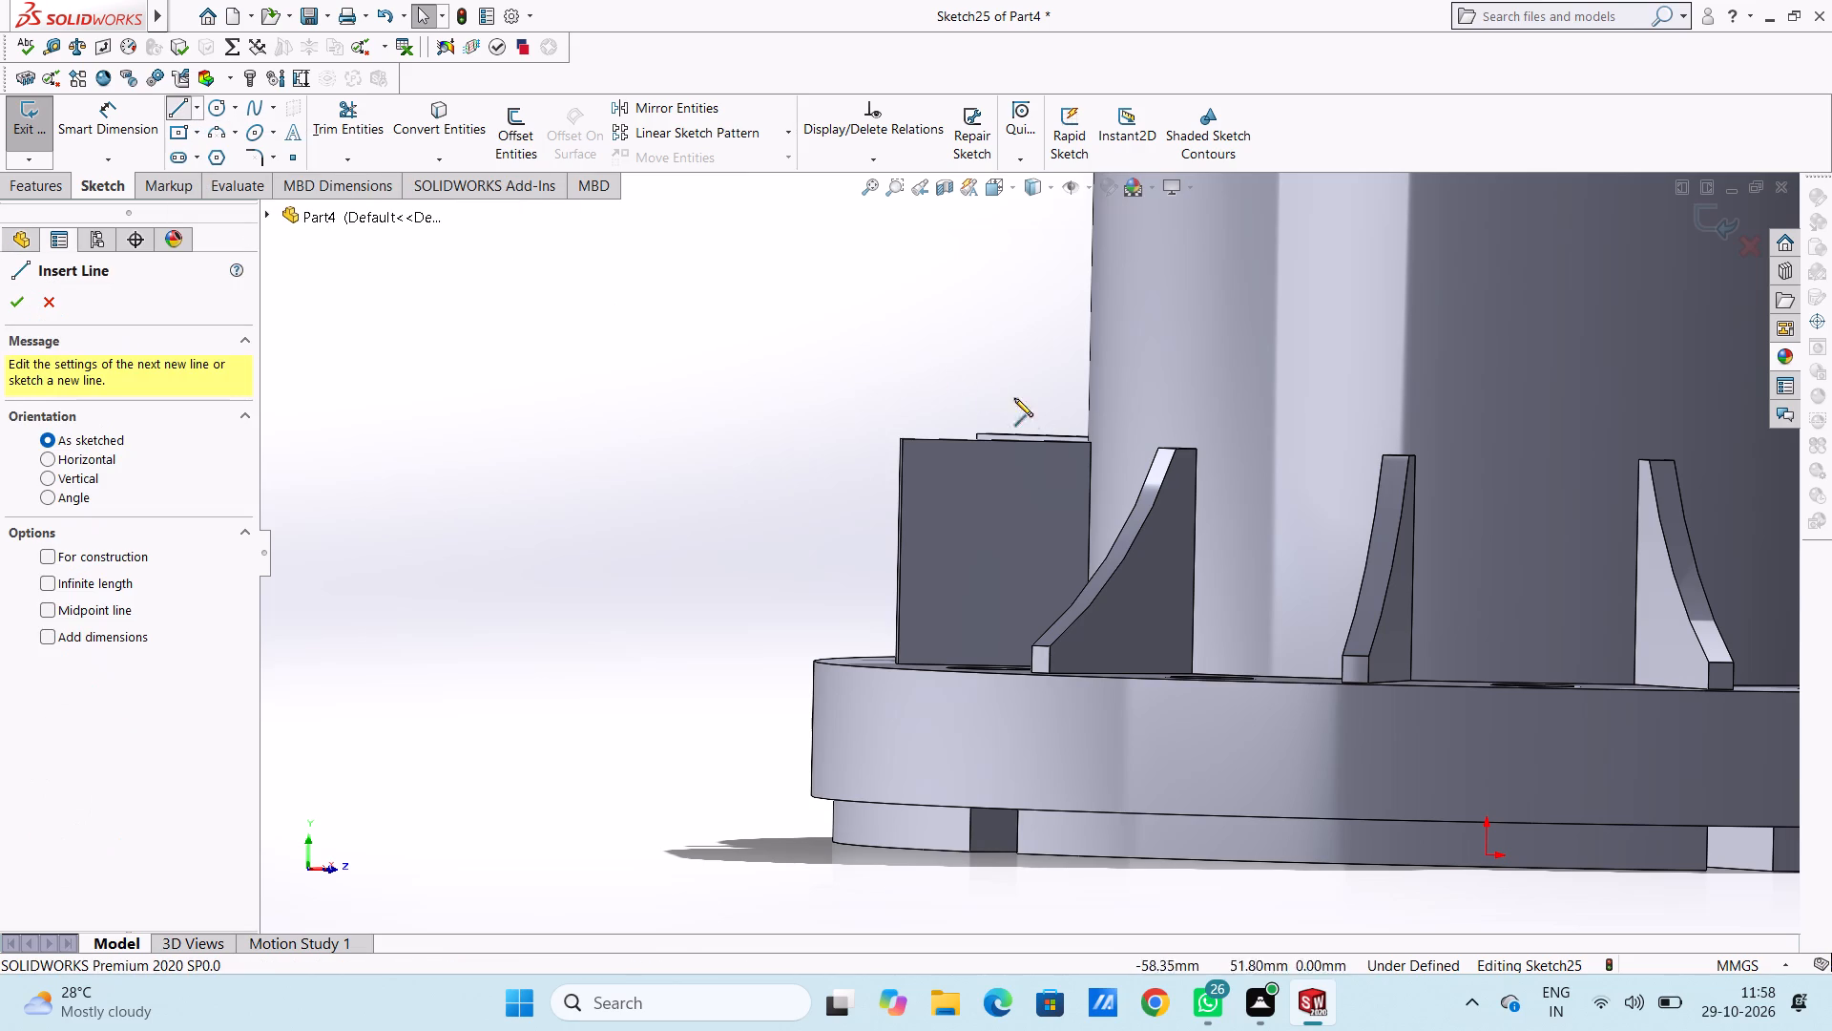
click(1094, 442)
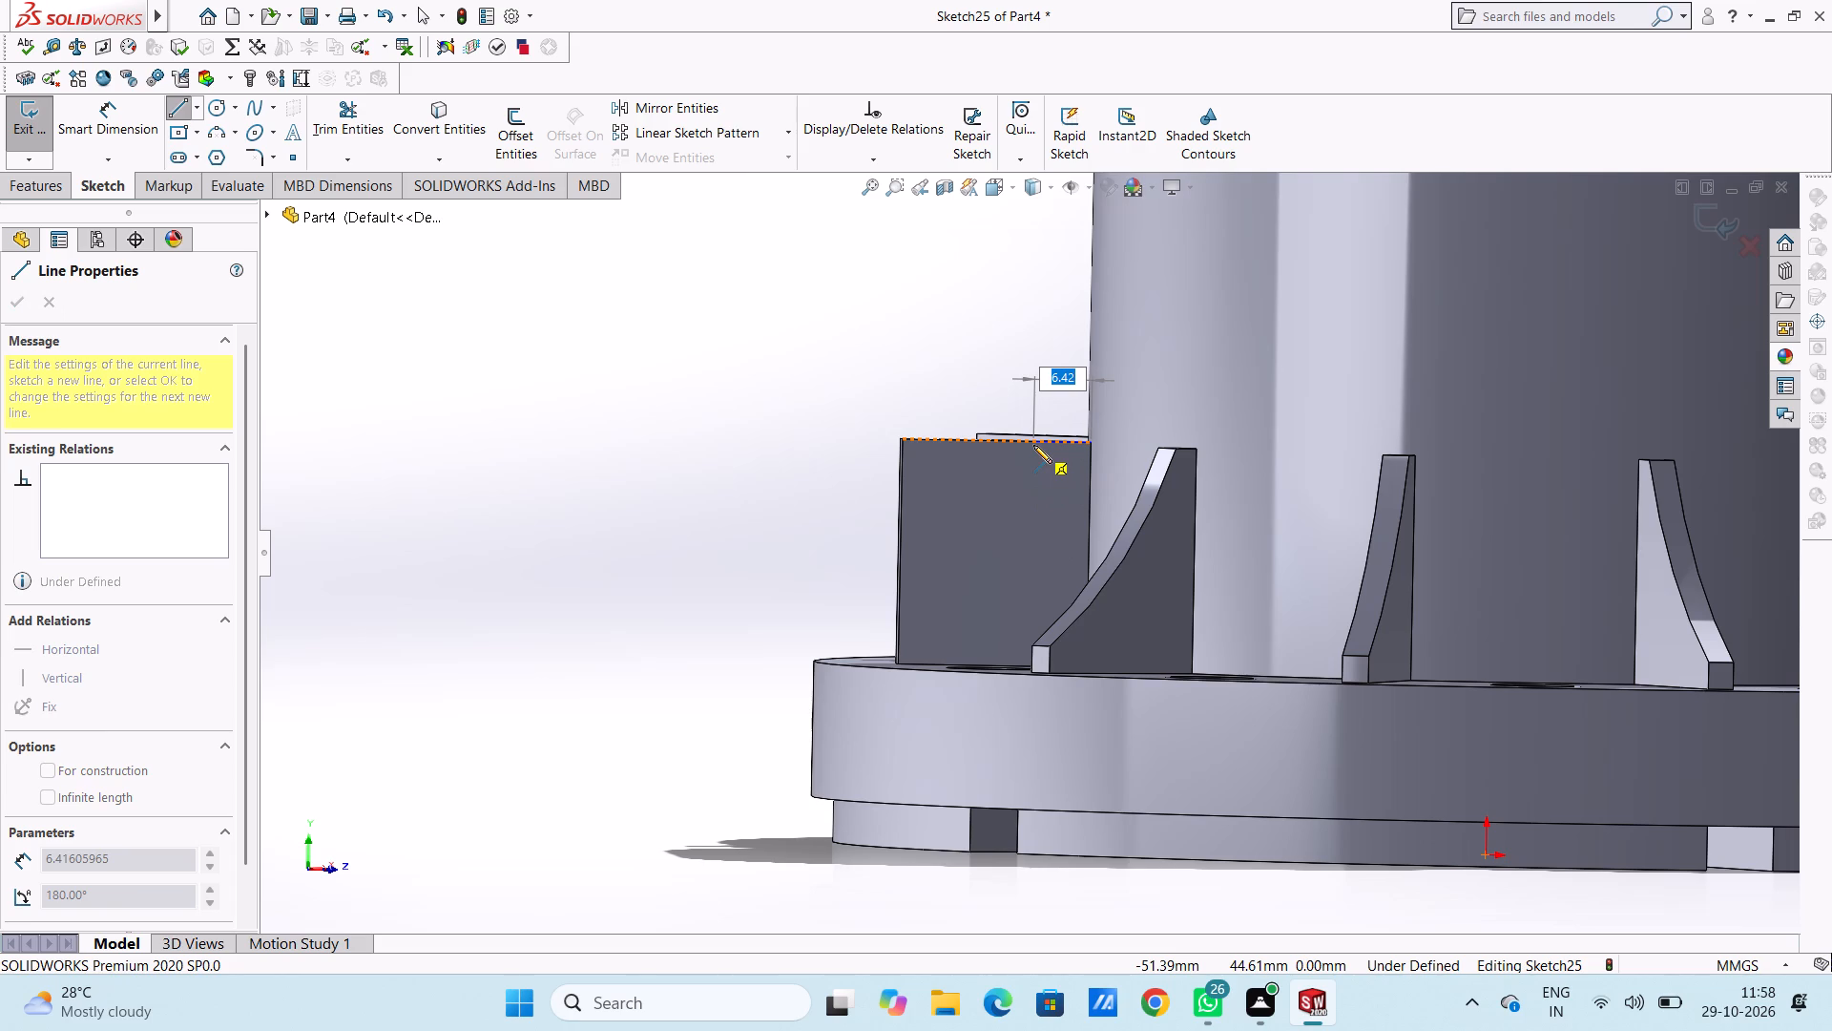
key(3)
key(Return)
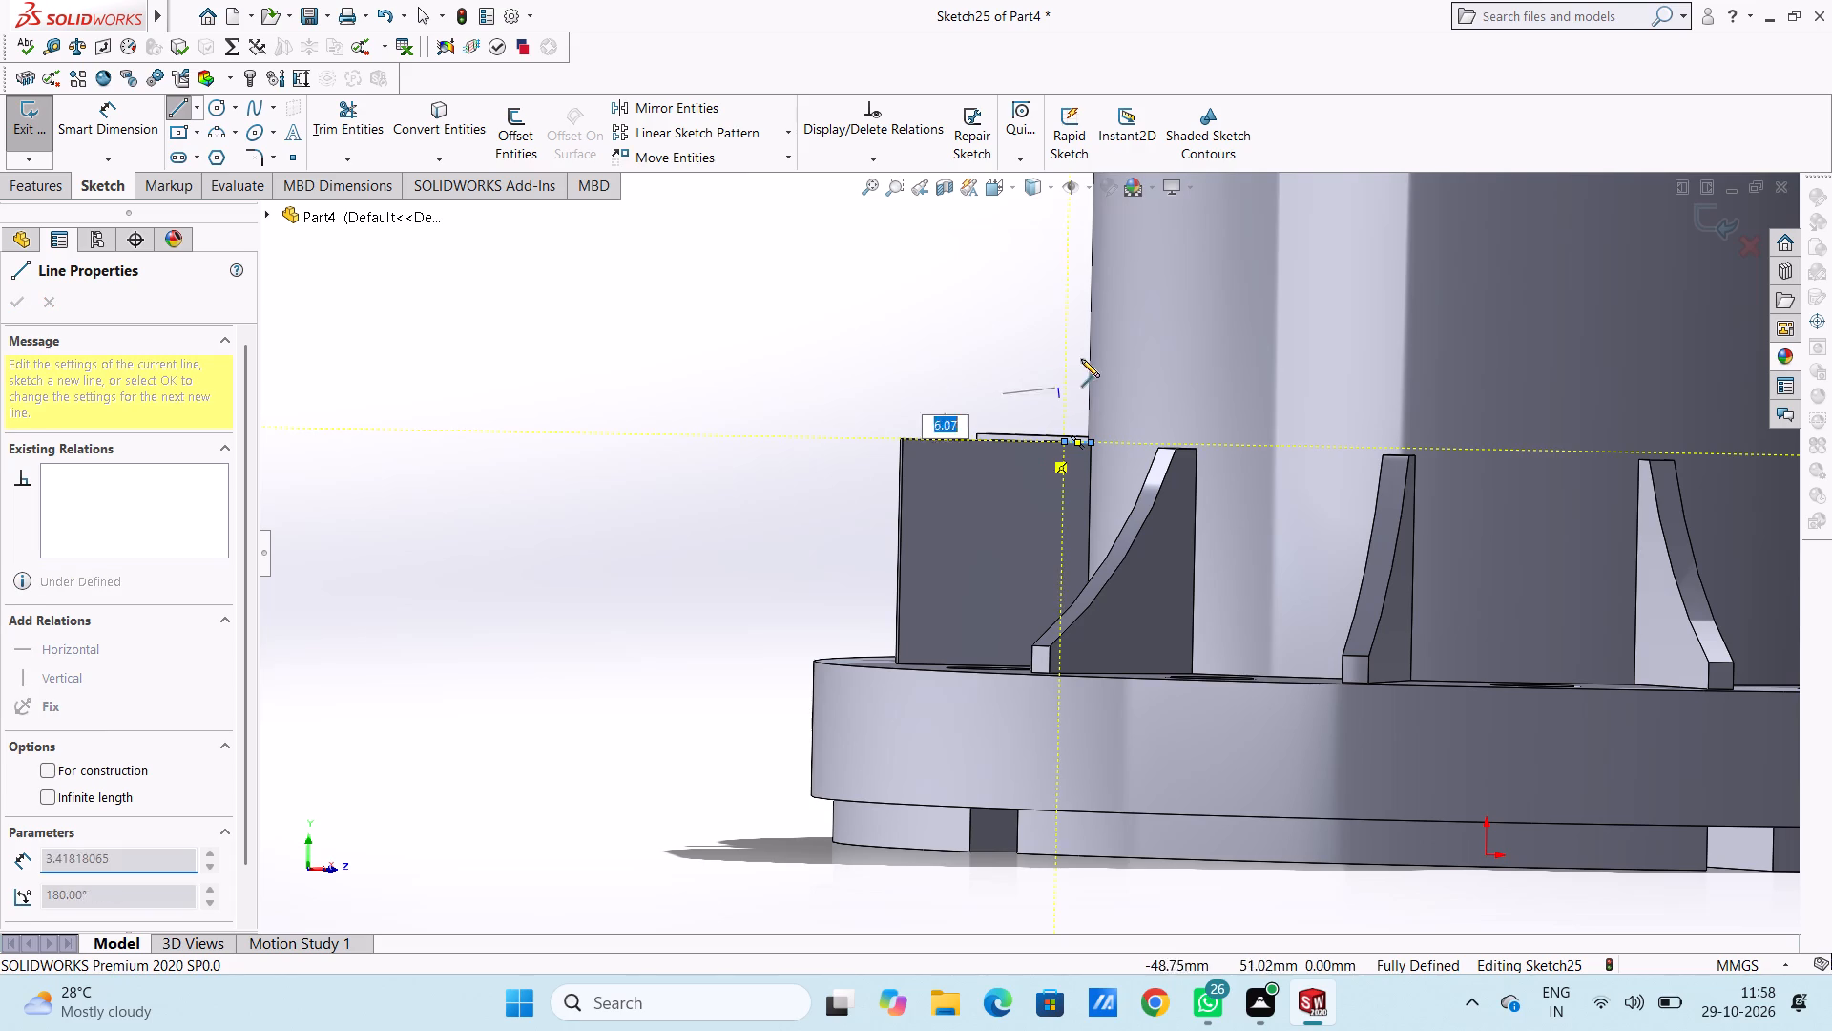
click(1064, 396)
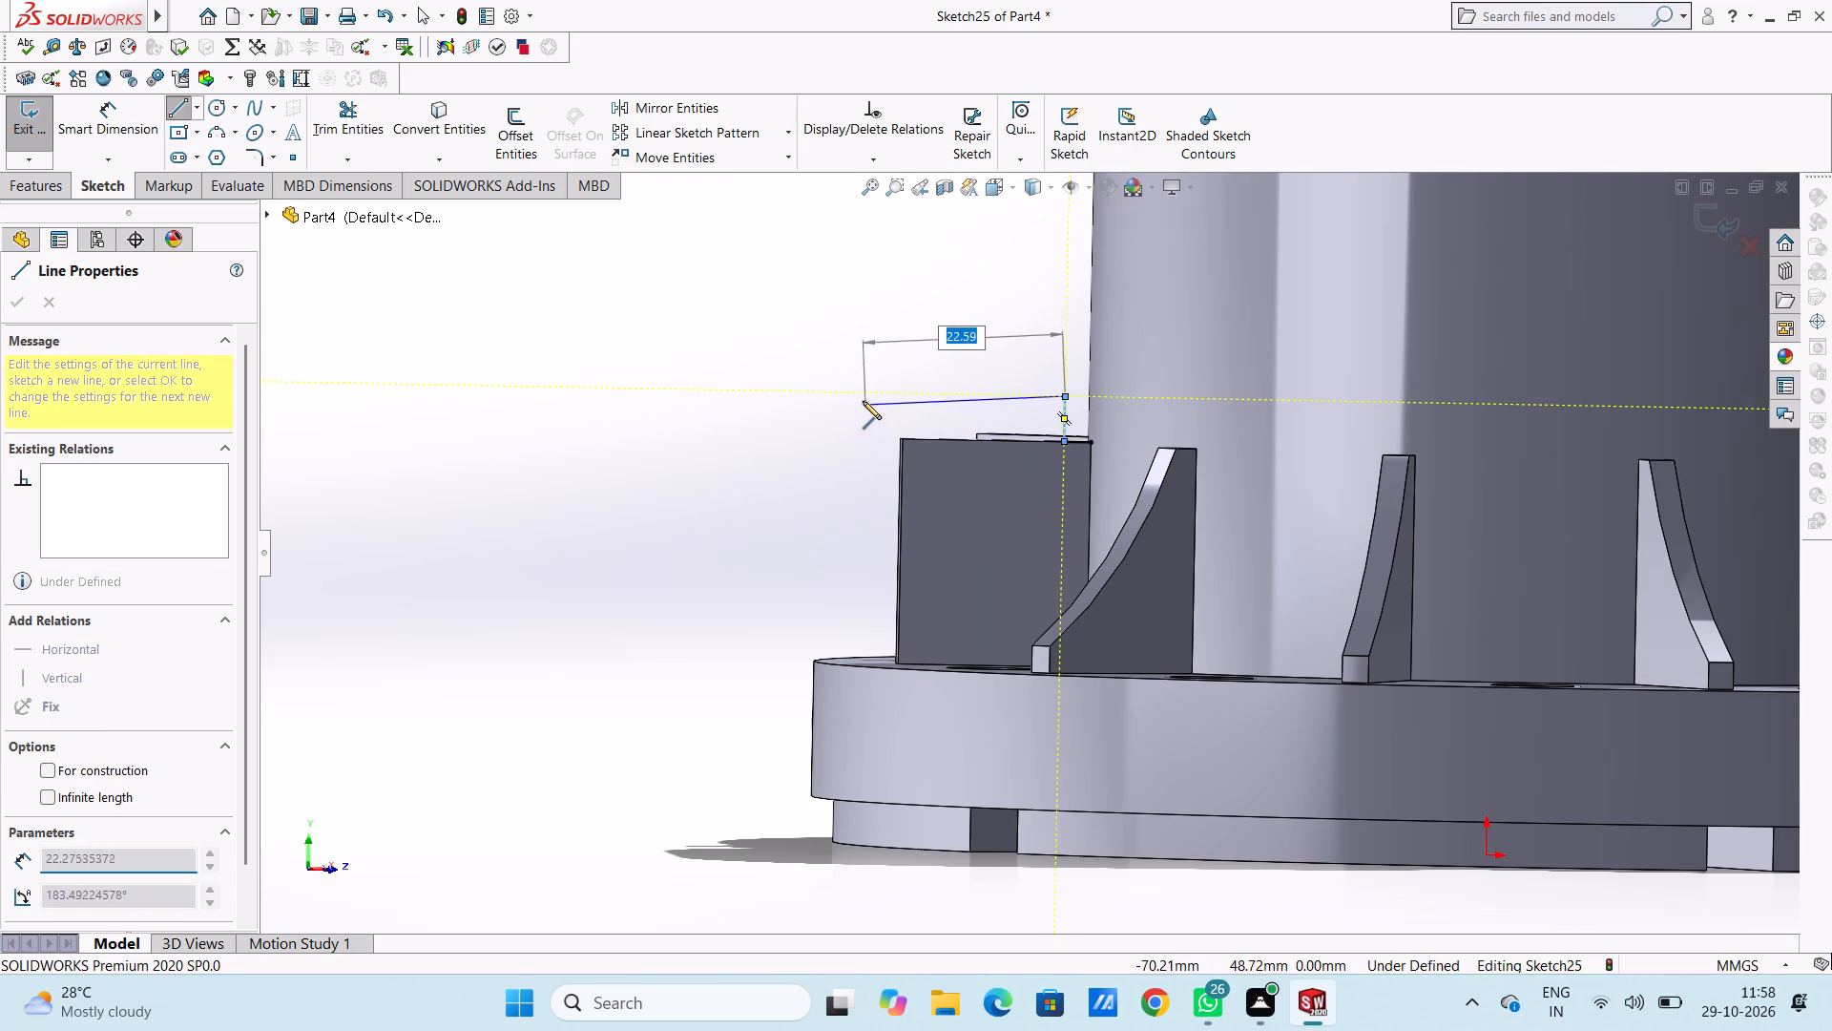
click(860, 394)
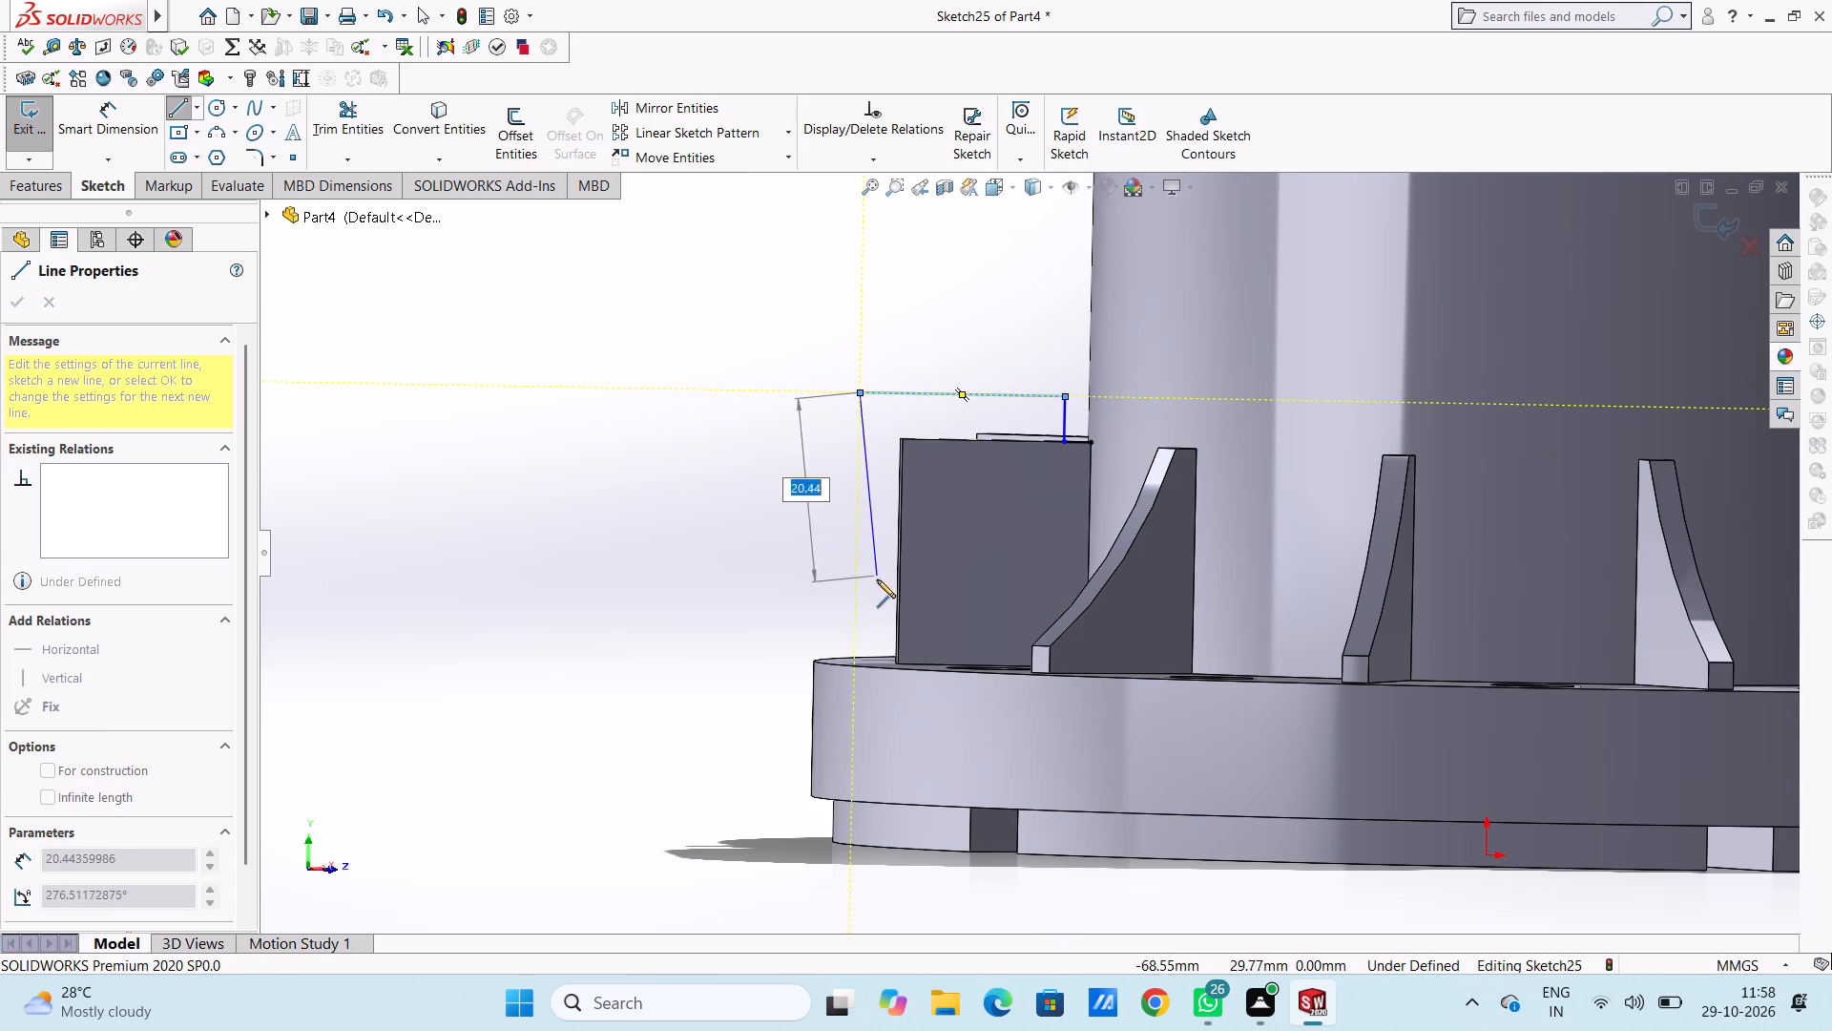
click(858, 628)
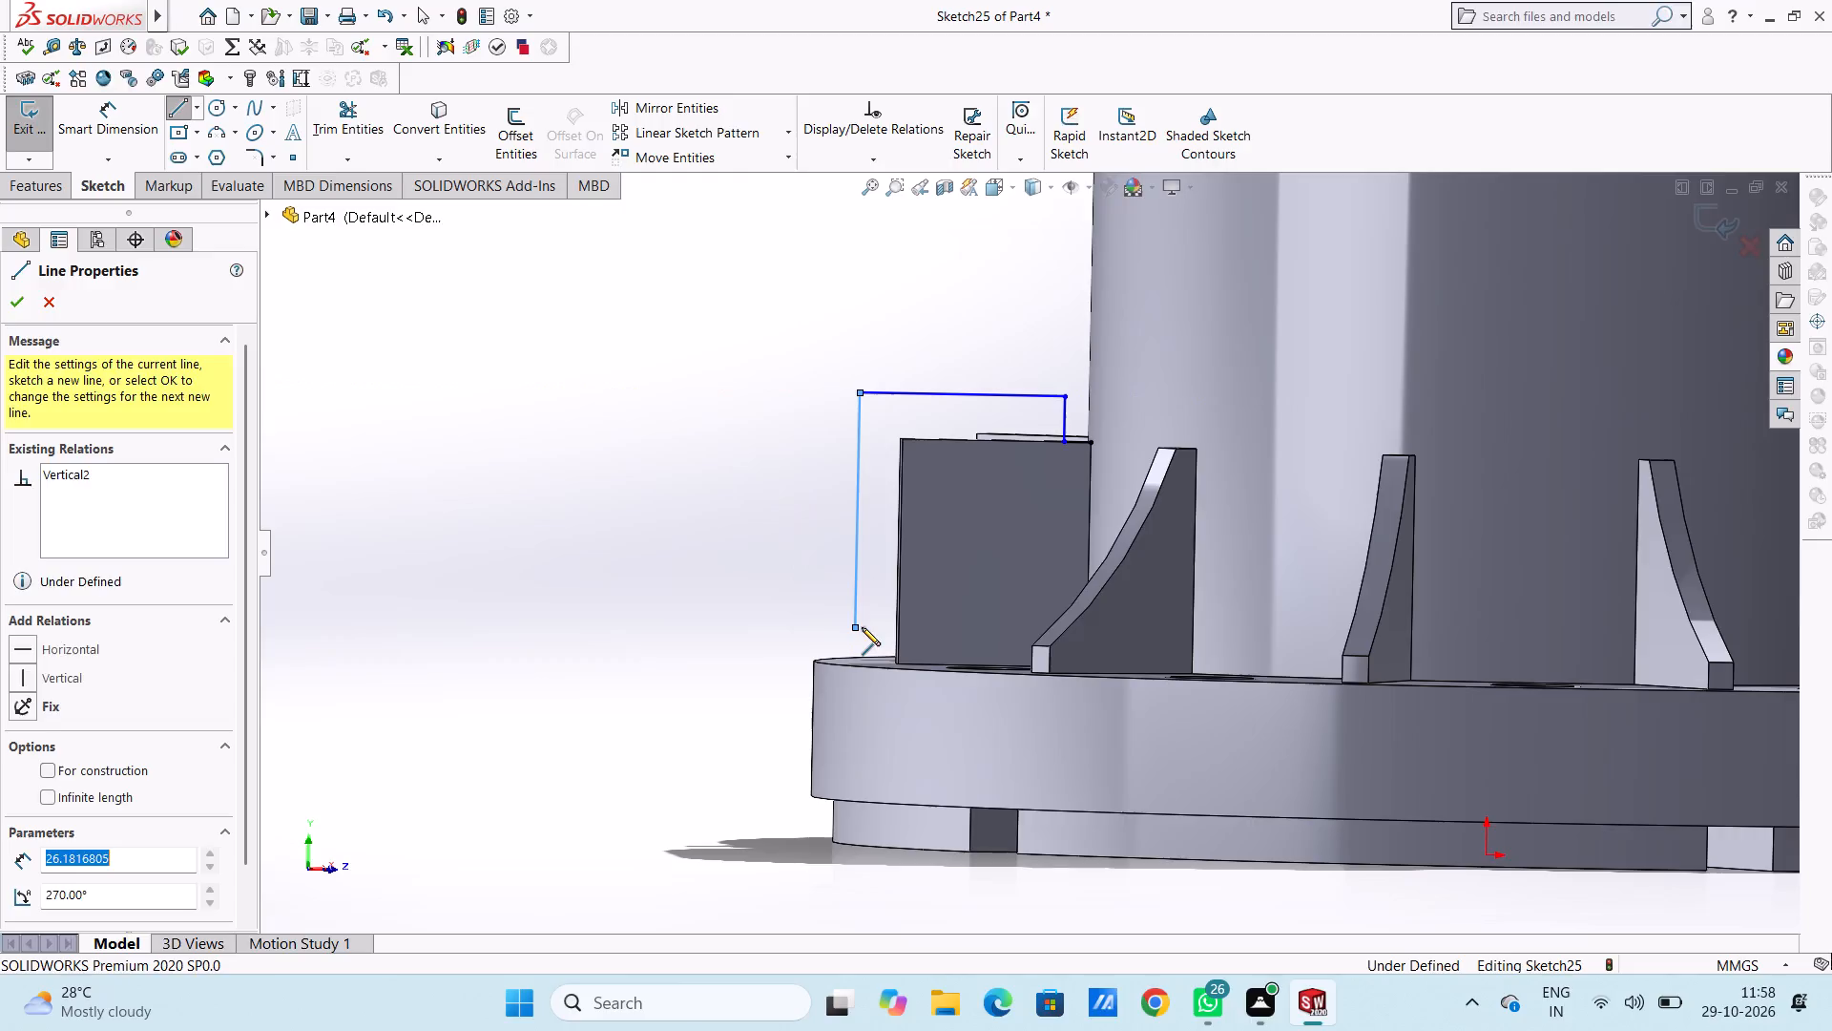
click(901, 627)
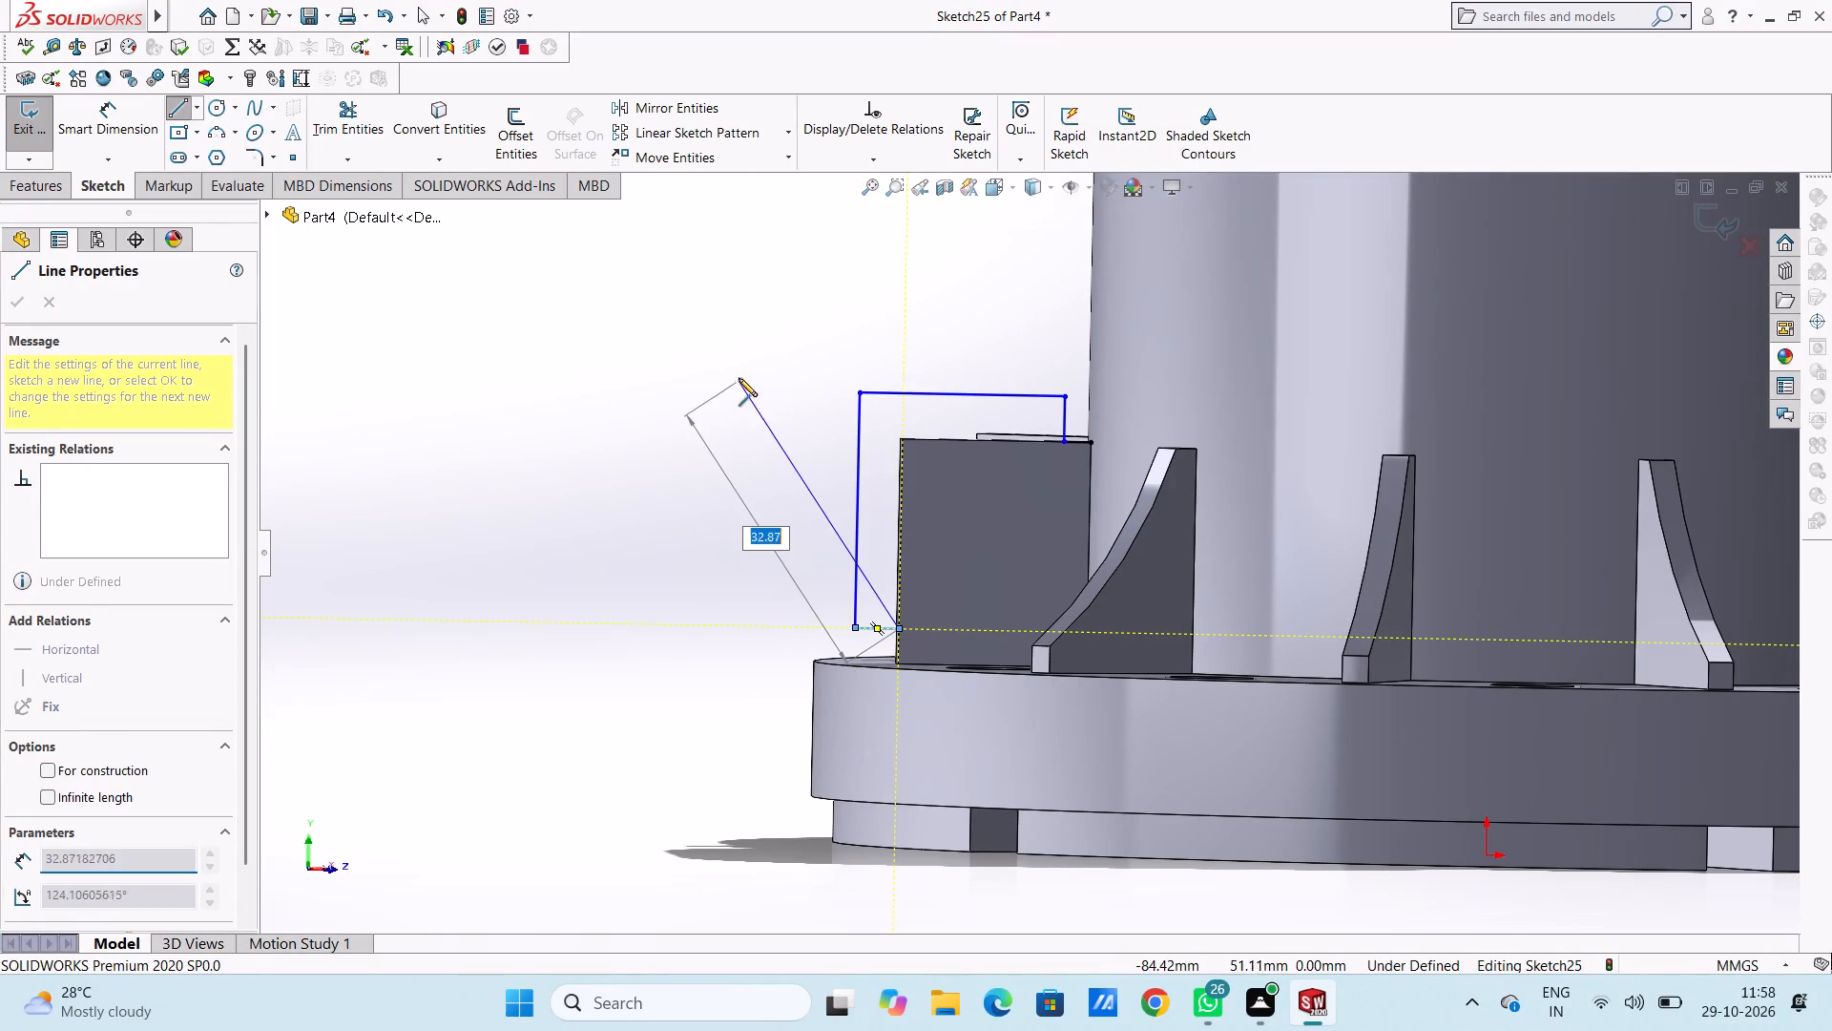
right_click(739, 378)
click(768, 388)
click(631, 405)
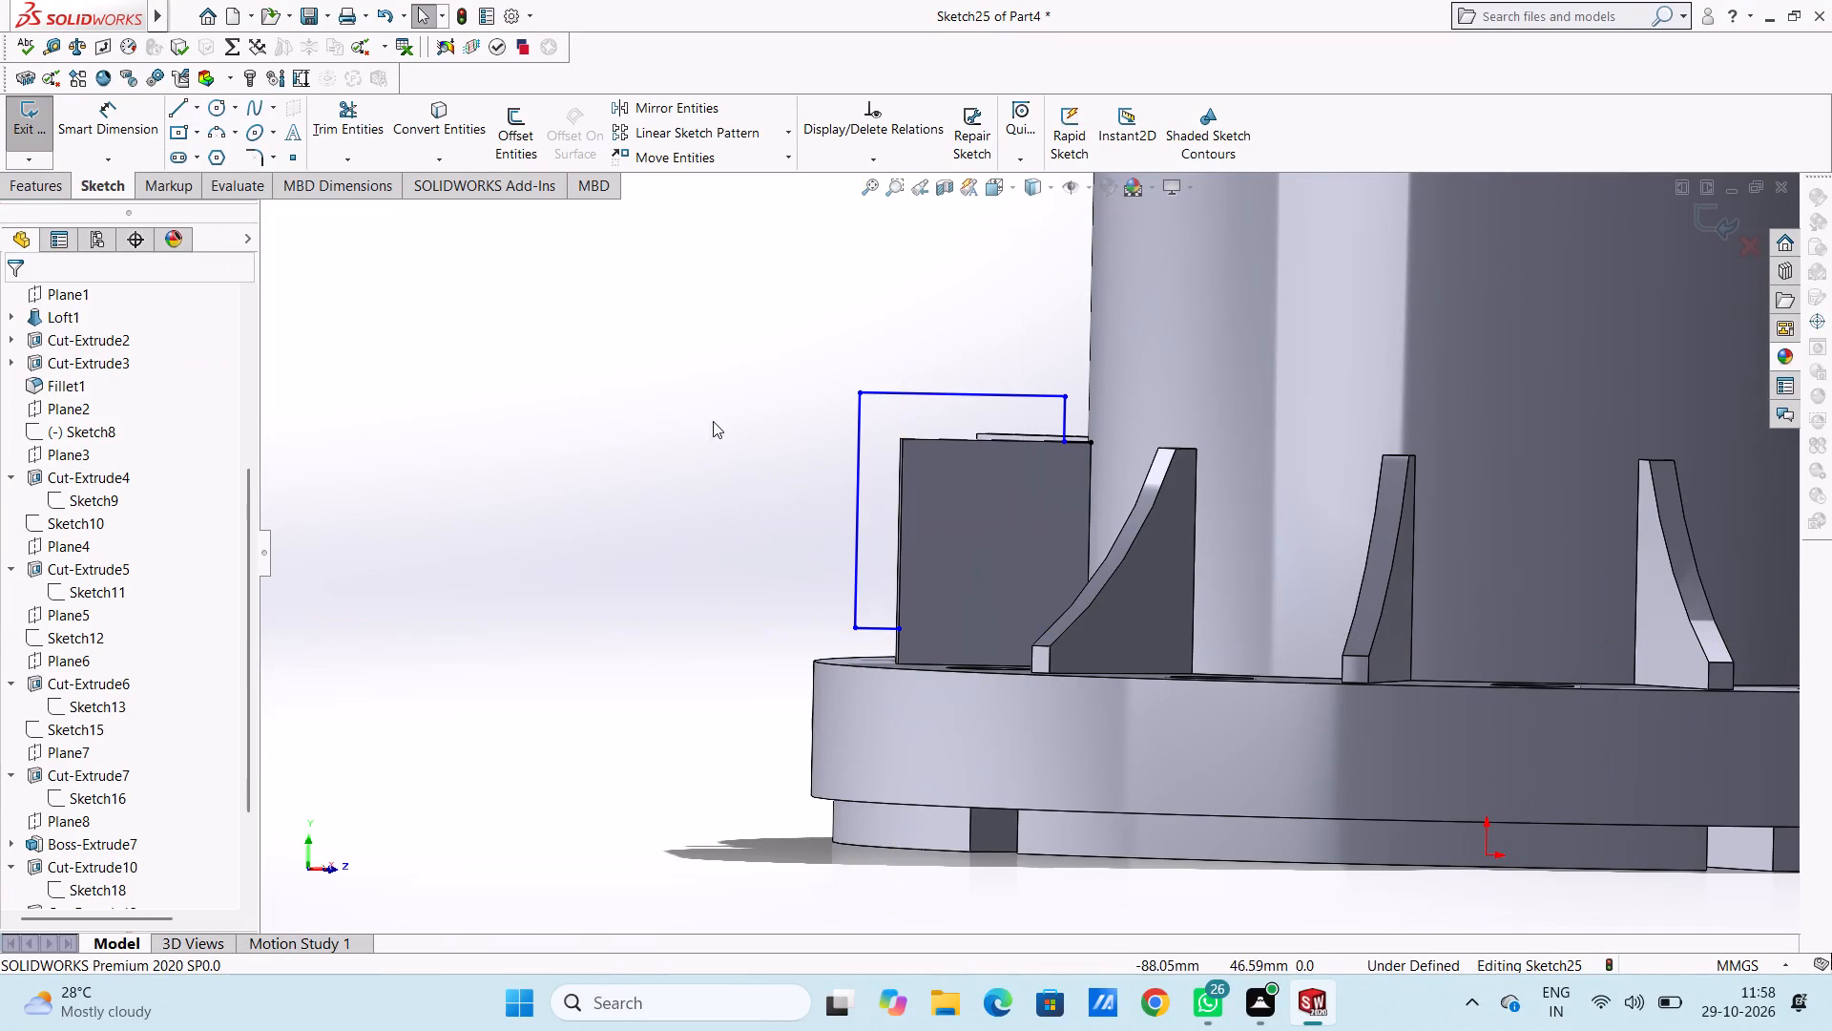
Dimension the profile's lower endpoint 3 mm above the bottom corner of the rib's outer edge.
click(146, 116)
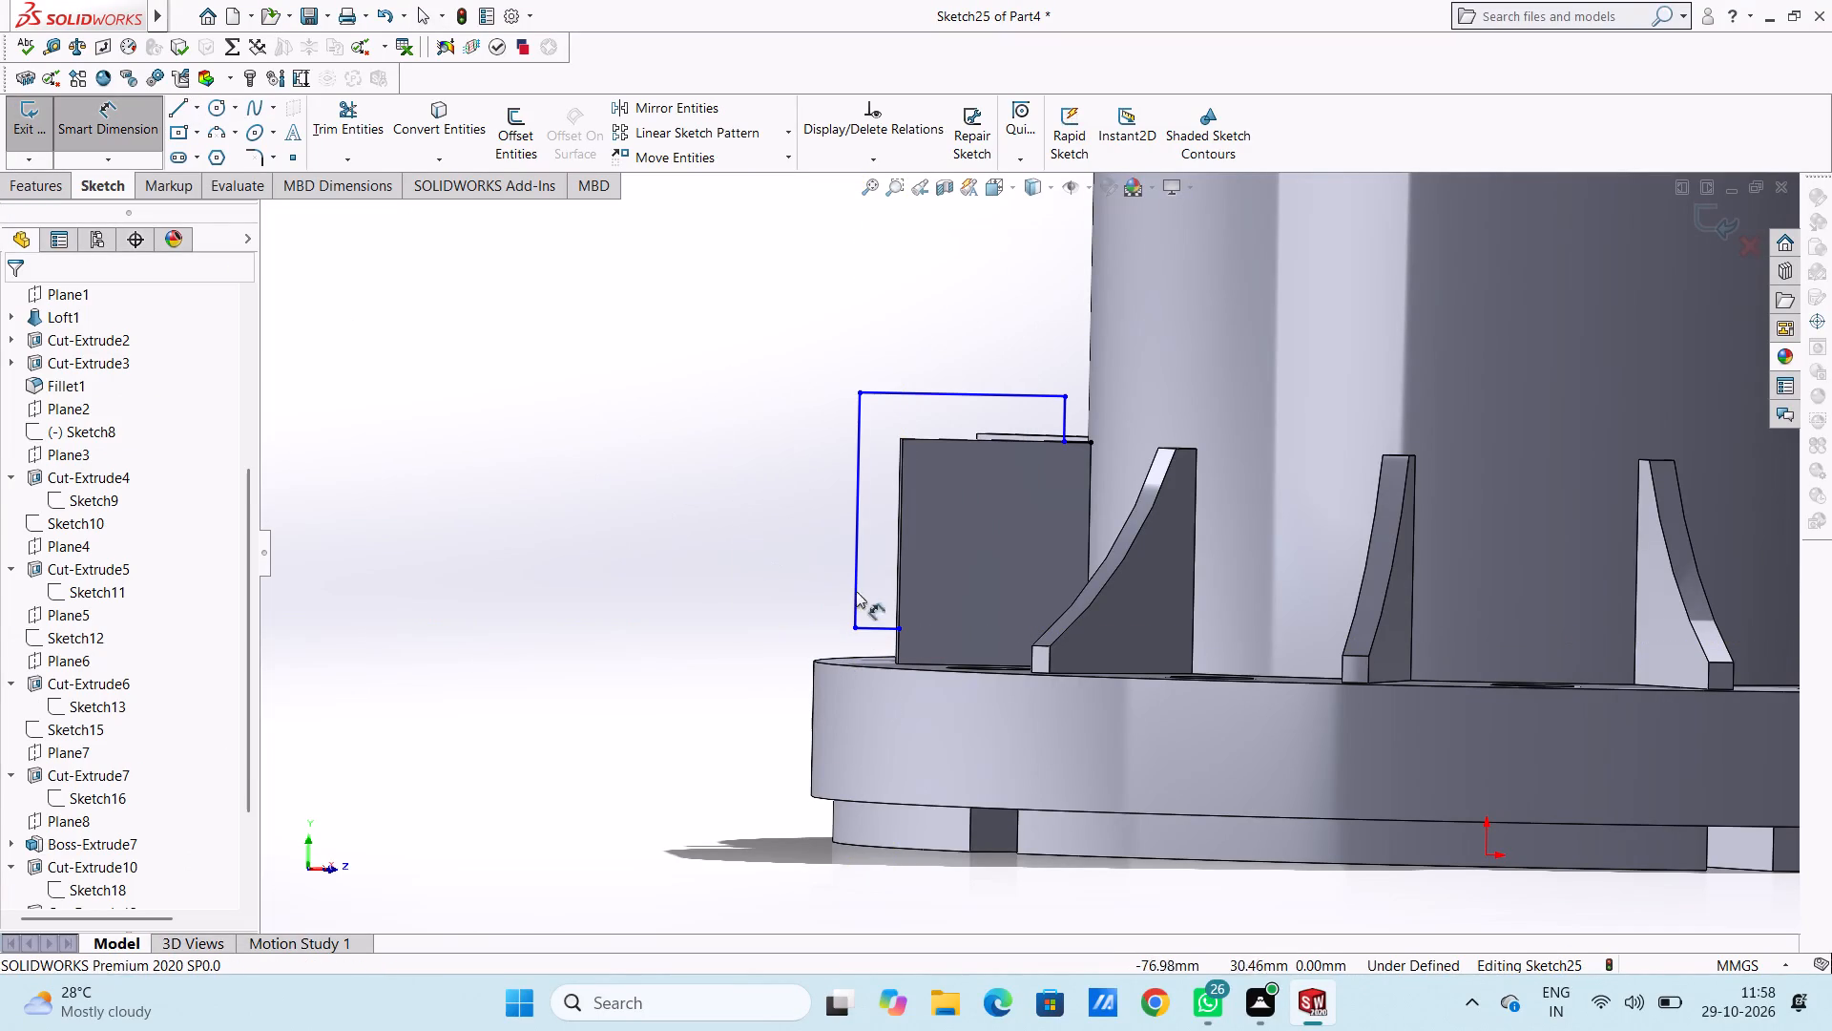
click(900, 634)
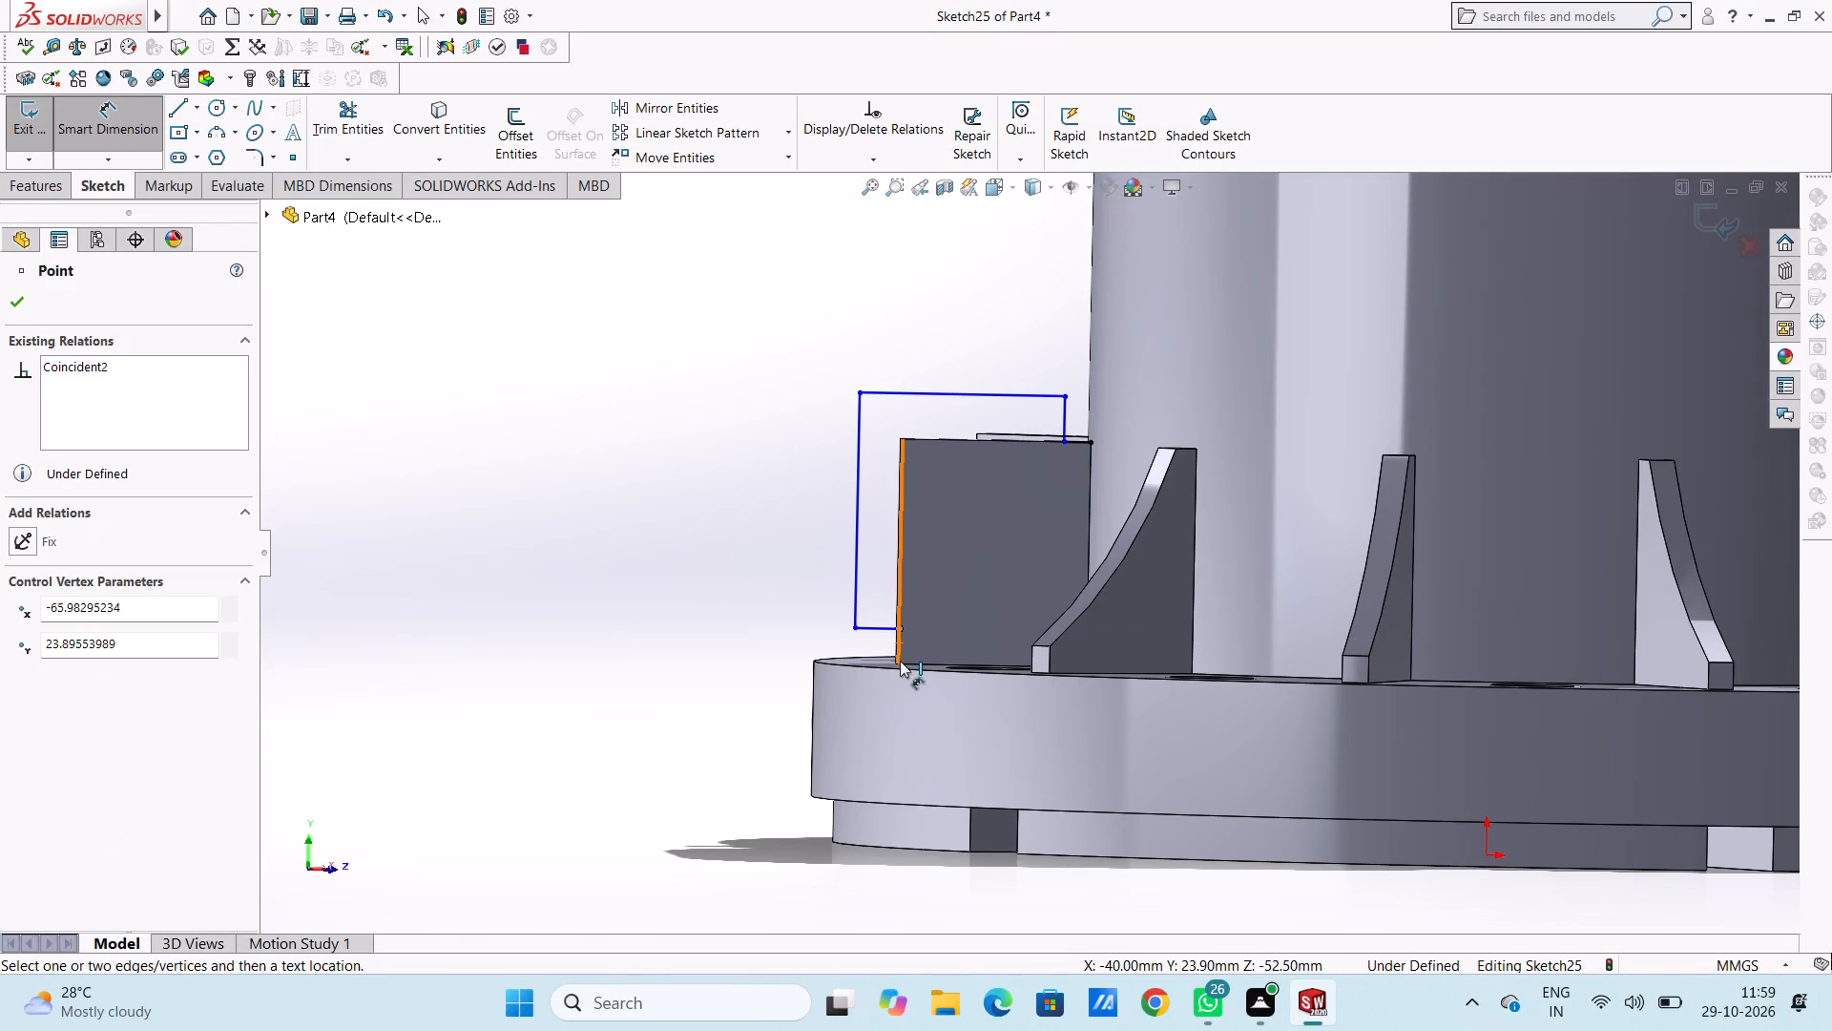
click(896, 662)
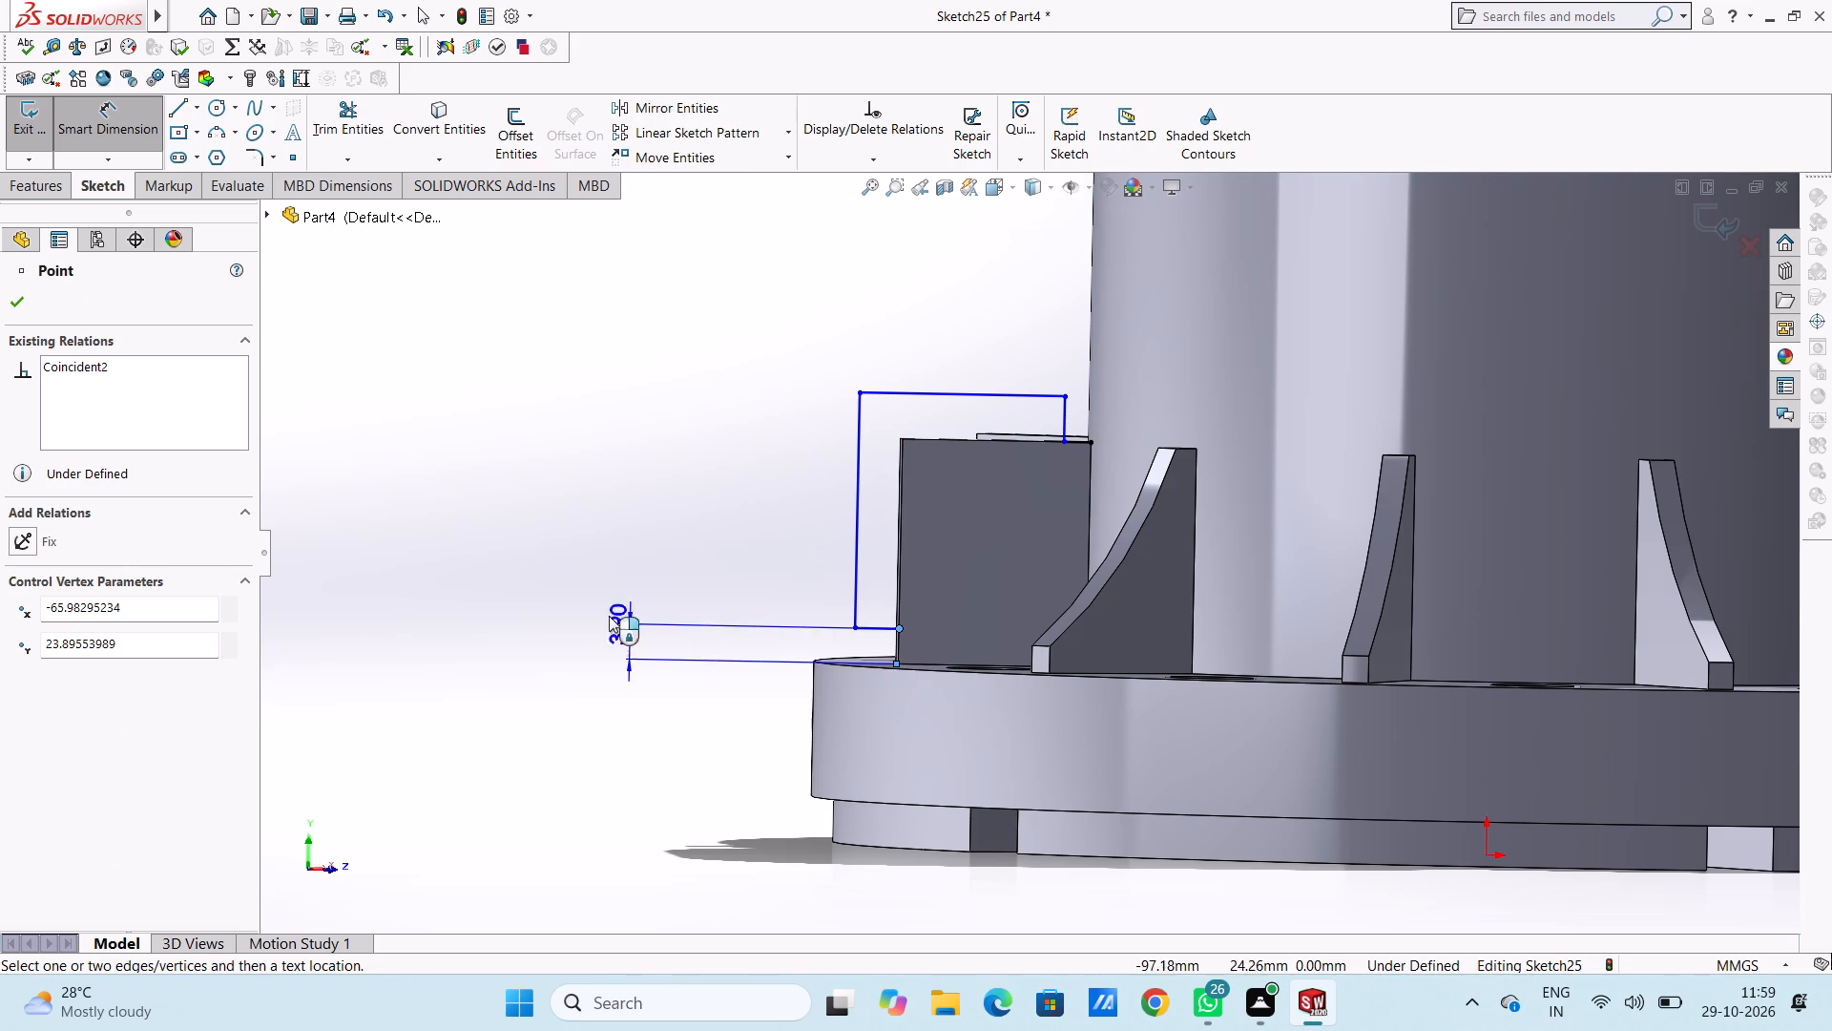
click(434, 539)
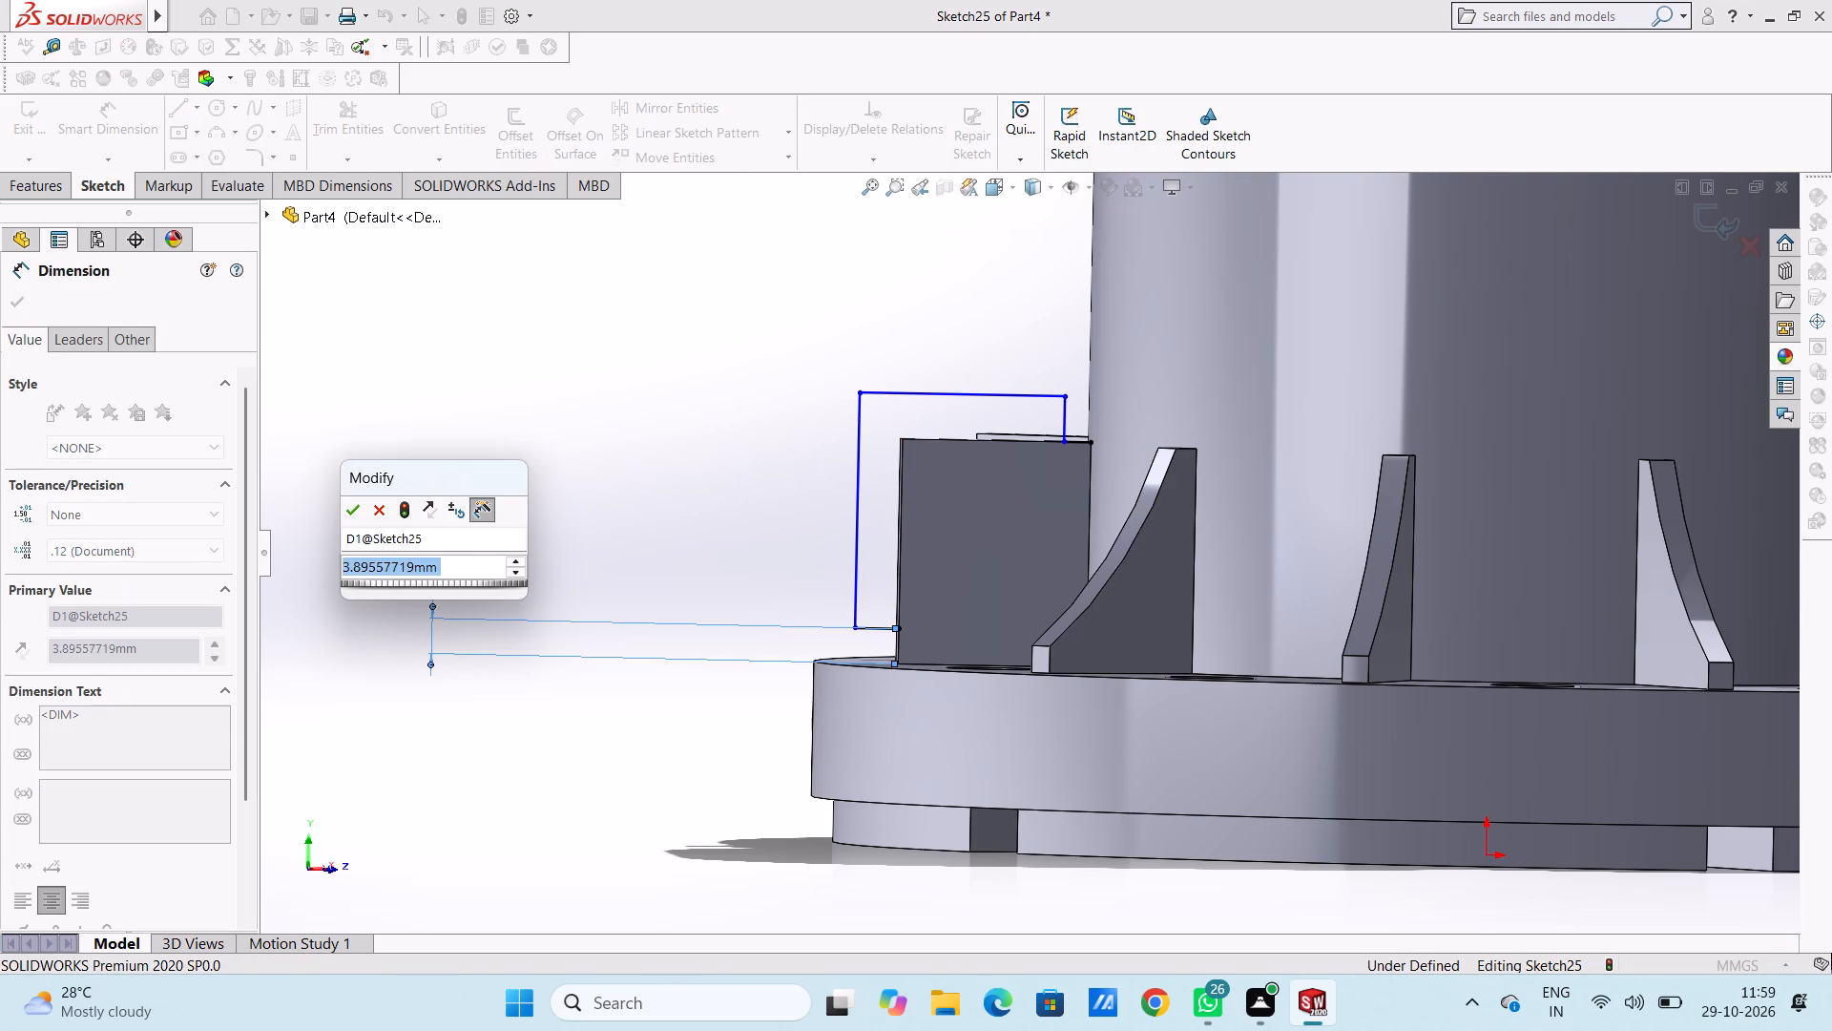
key(3)
key(Return)
click(536, 474)
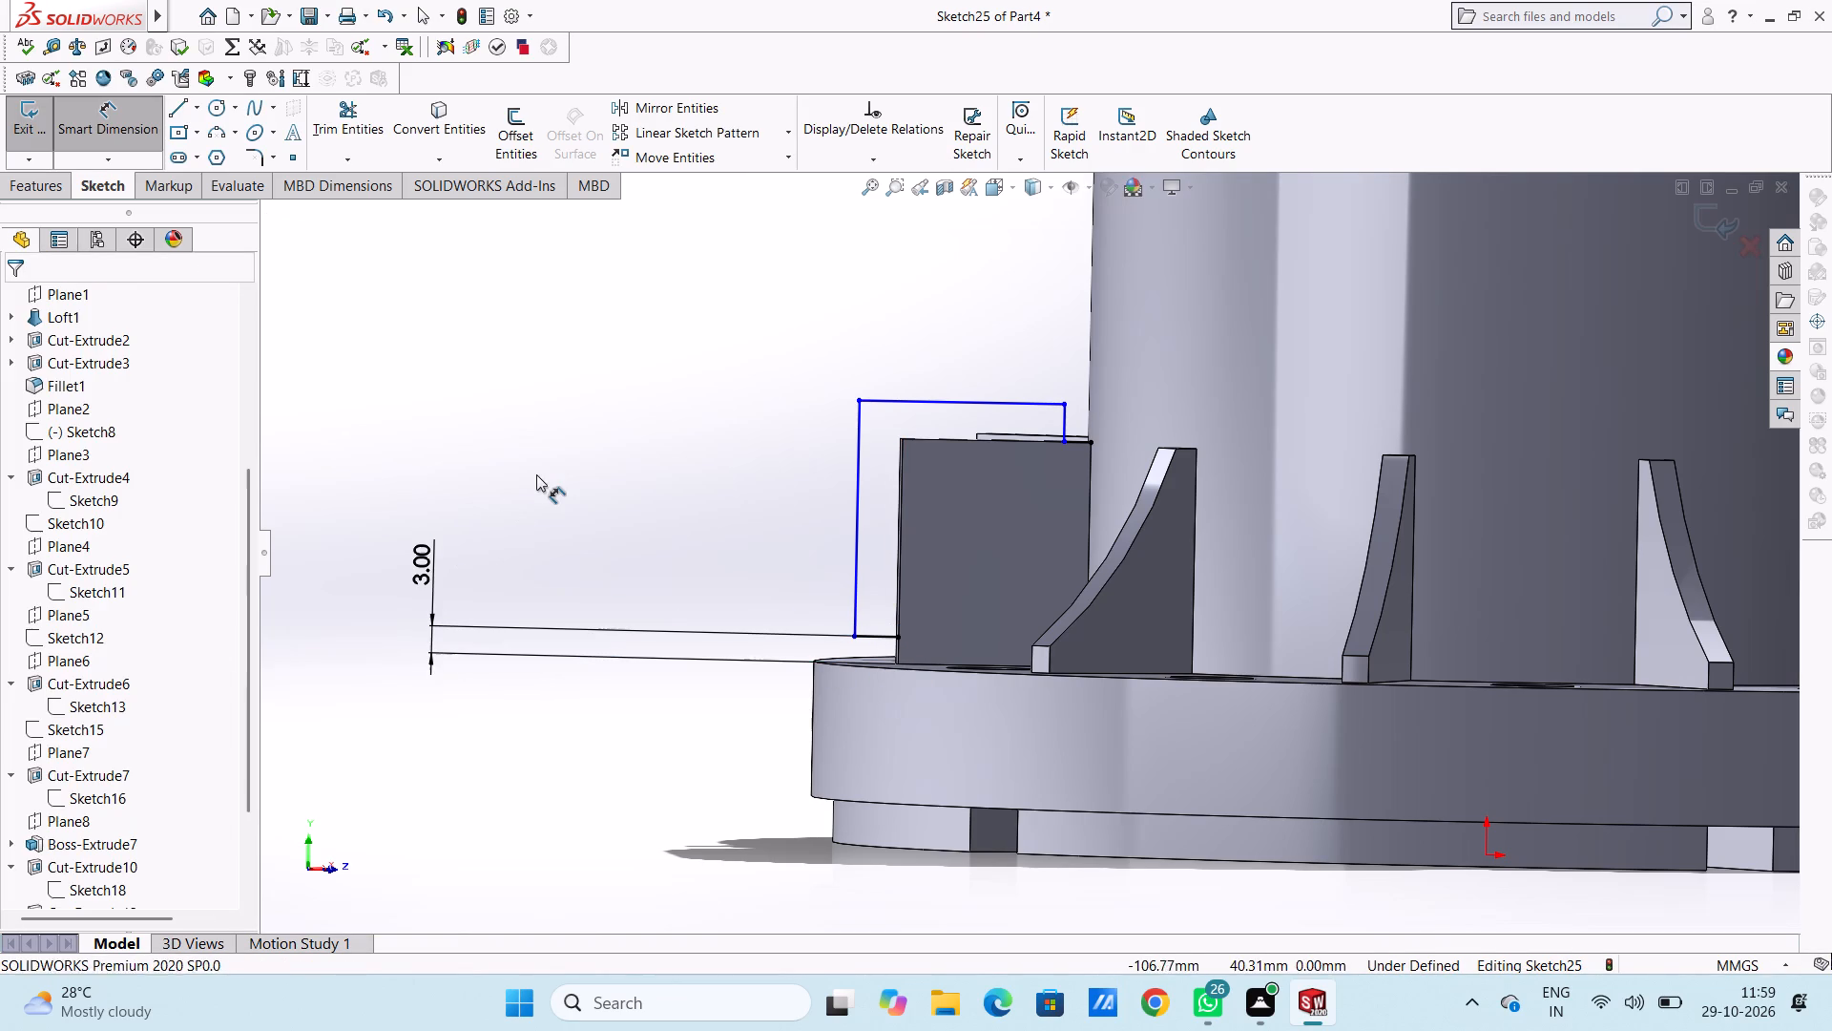
Dimension the short line on the rib's top edge, keeping its 3 mm length.
click(1073, 441)
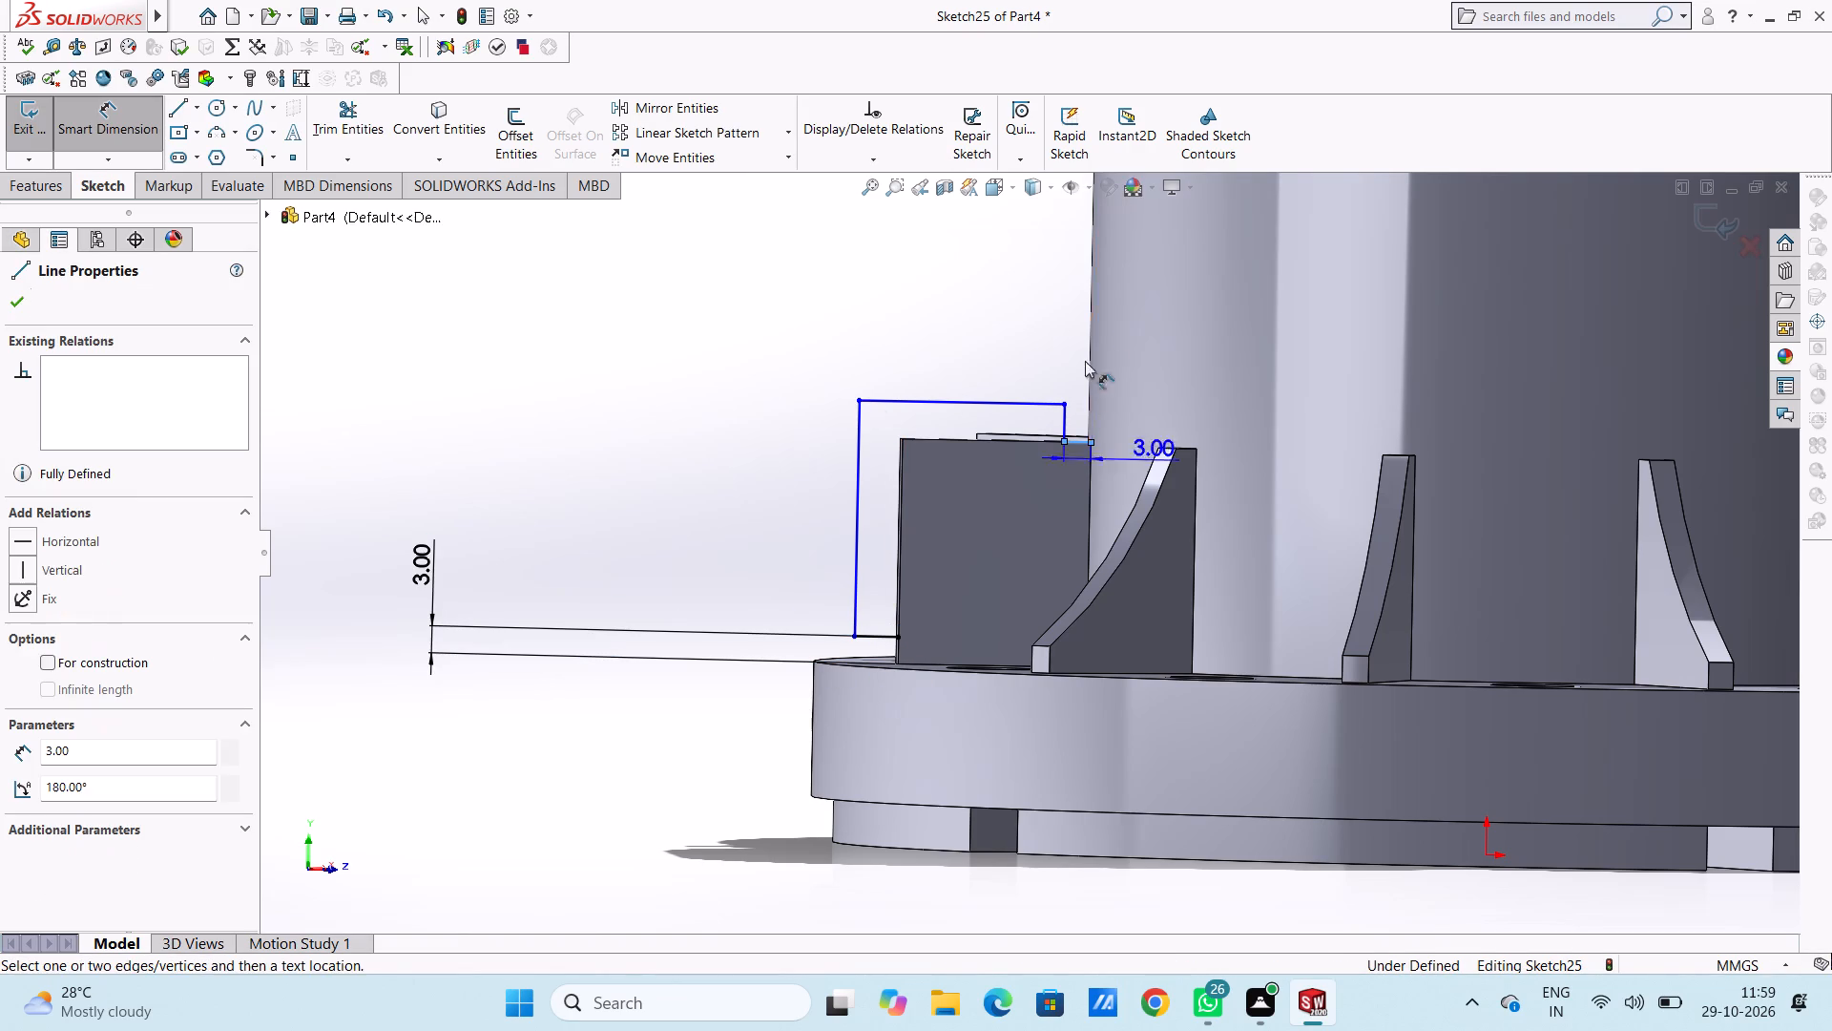
click(1169, 256)
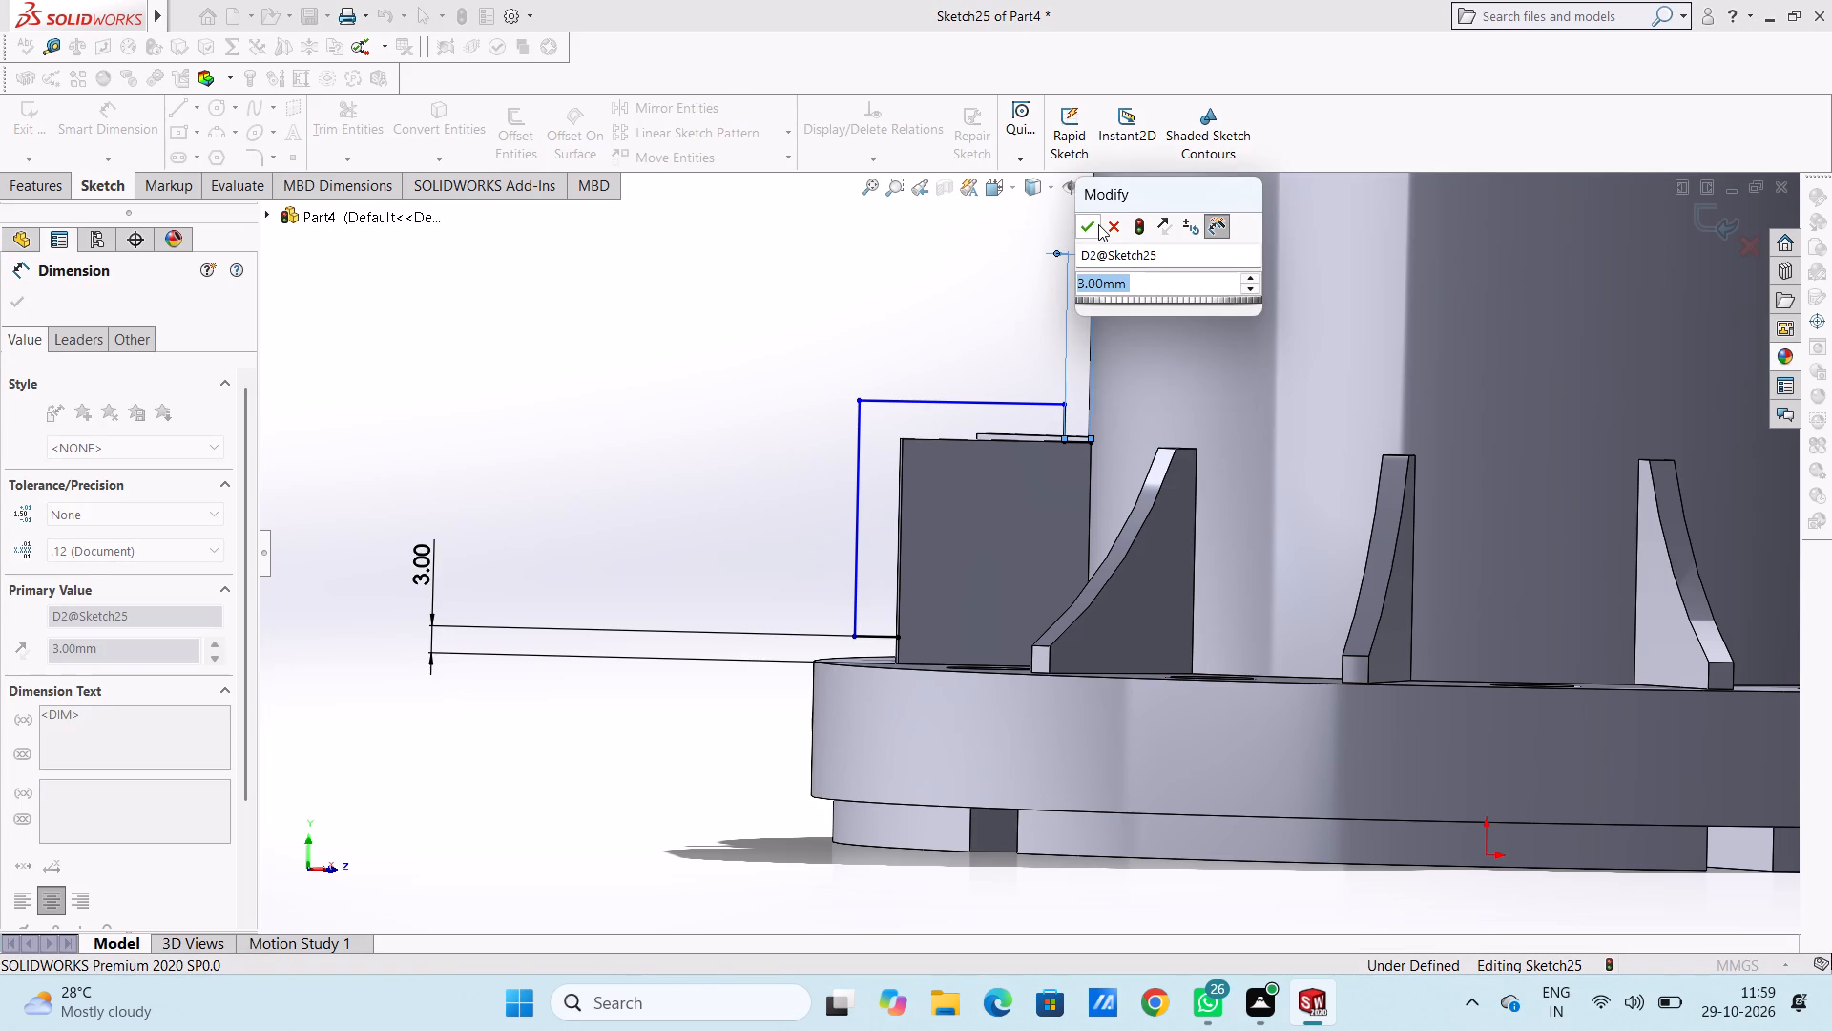
click(1087, 224)
click(952, 299)
Dimension the outer vertical line and the upper horizontal line of the profile, keeping their drawn lengths.
click(857, 447)
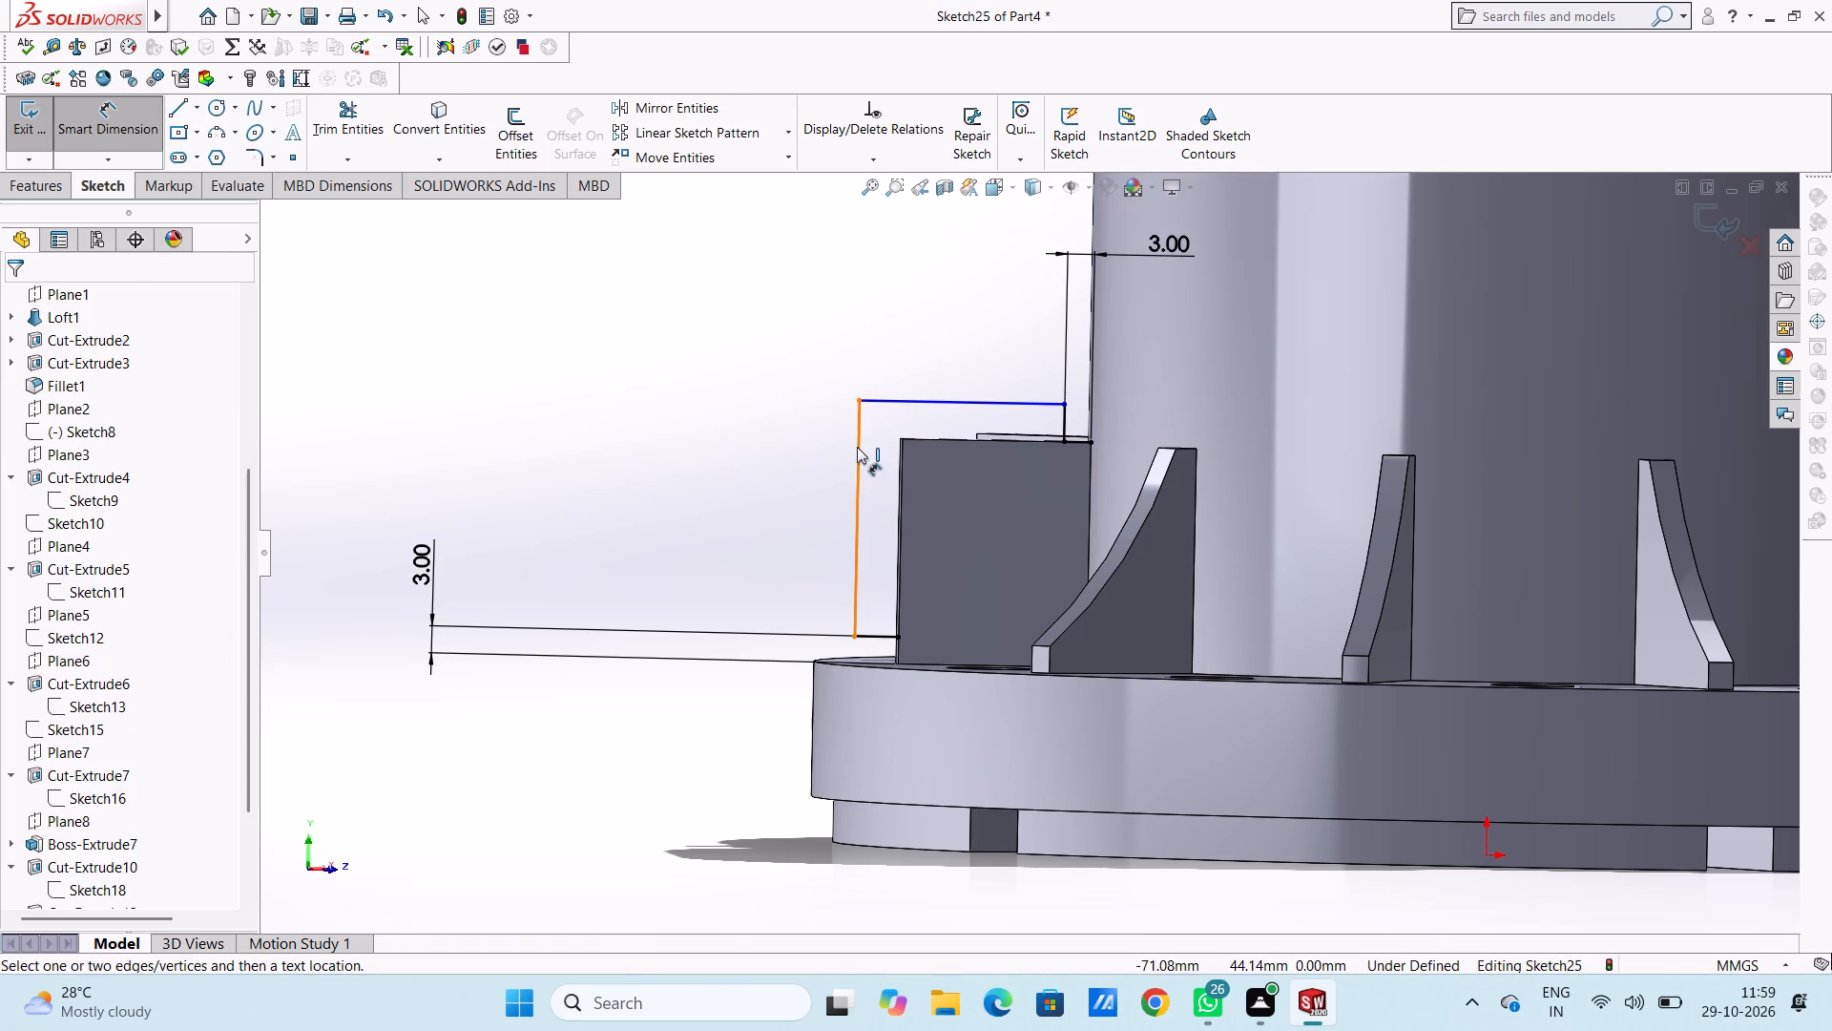
click(651, 442)
click(569, 412)
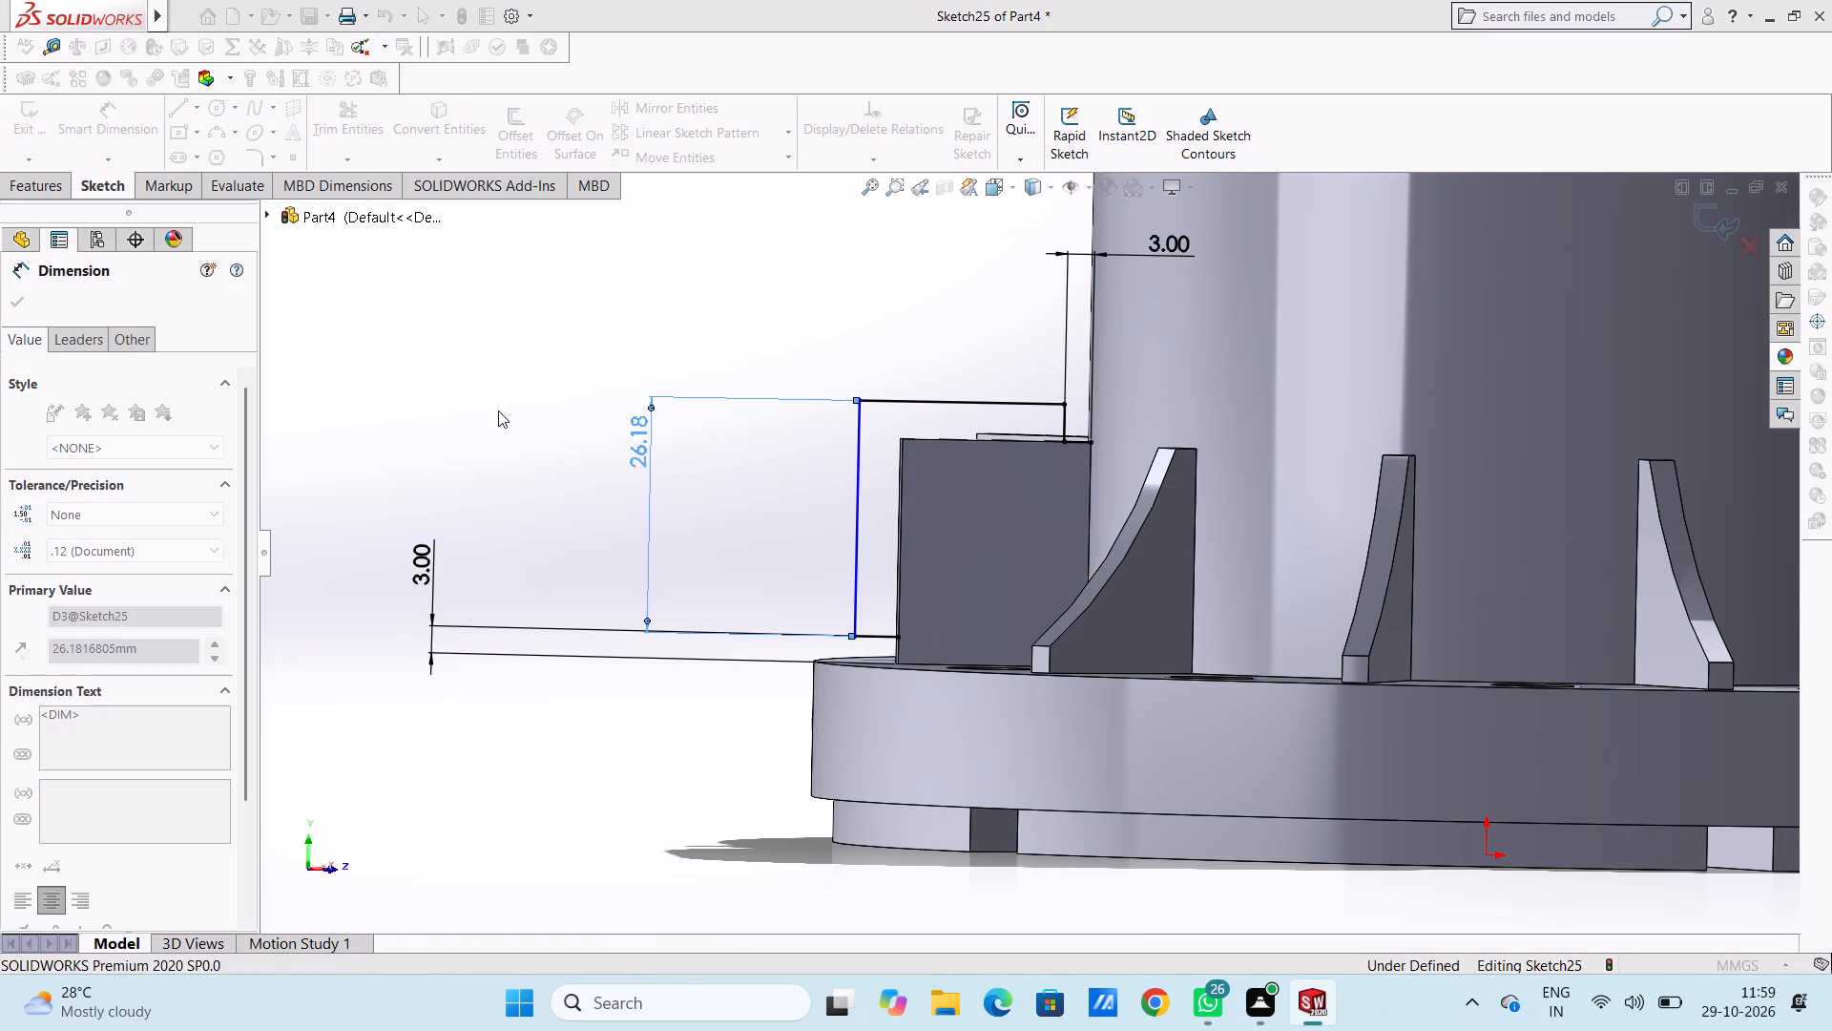
click(474, 410)
click(883, 398)
click(913, 245)
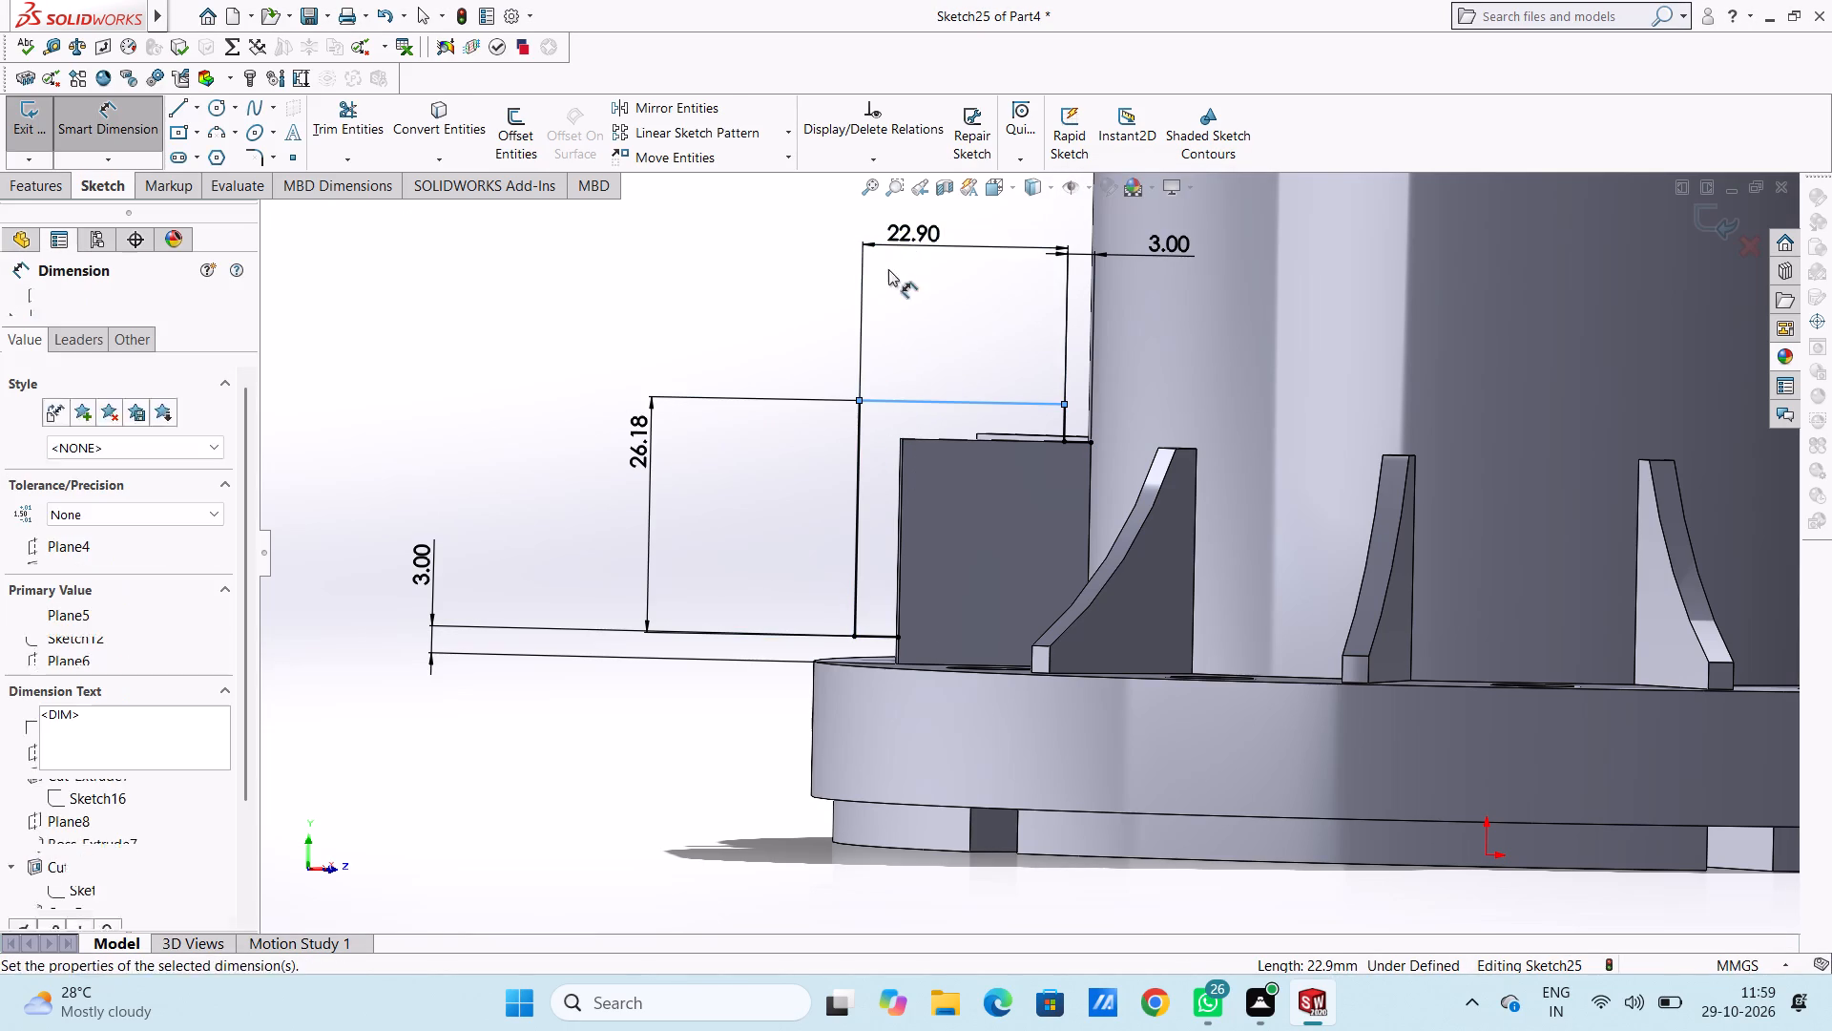
click(828, 221)
click(778, 258)
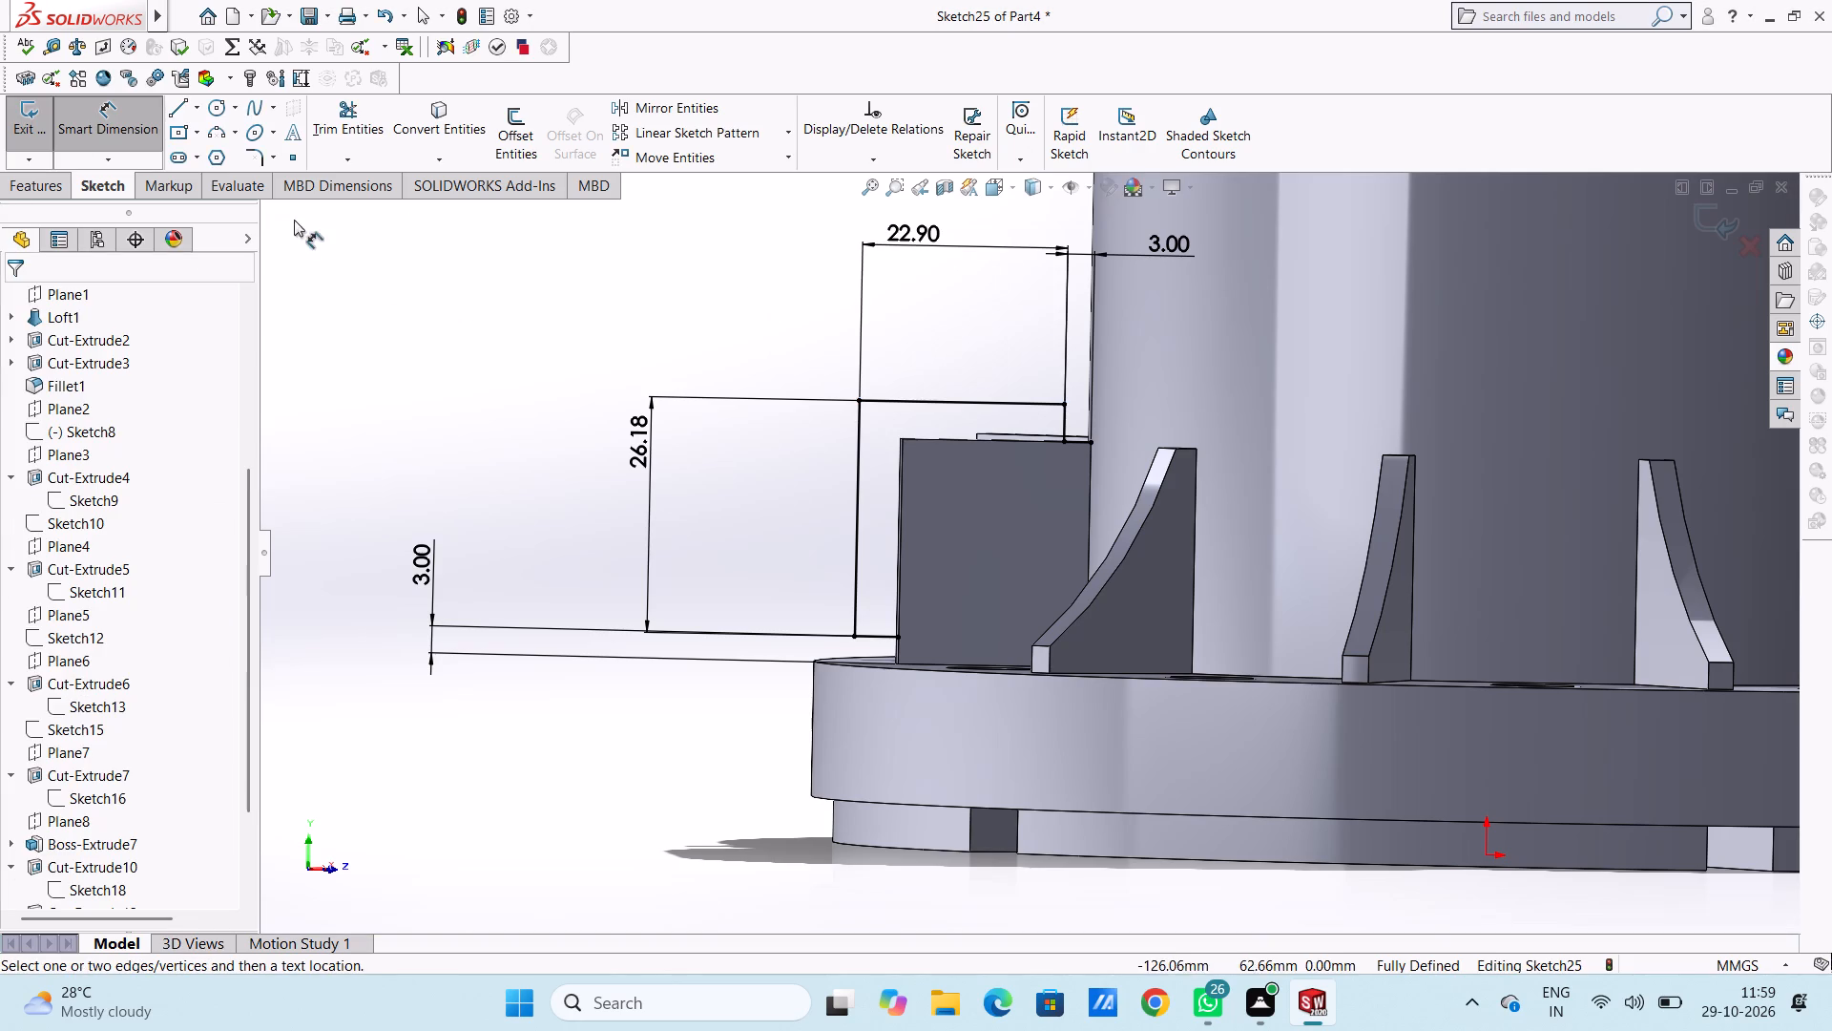
Draw a concave three-point arc of radius 50 mm from the profile's lower endpoint to its end on the rib's top edge.
click(213, 130)
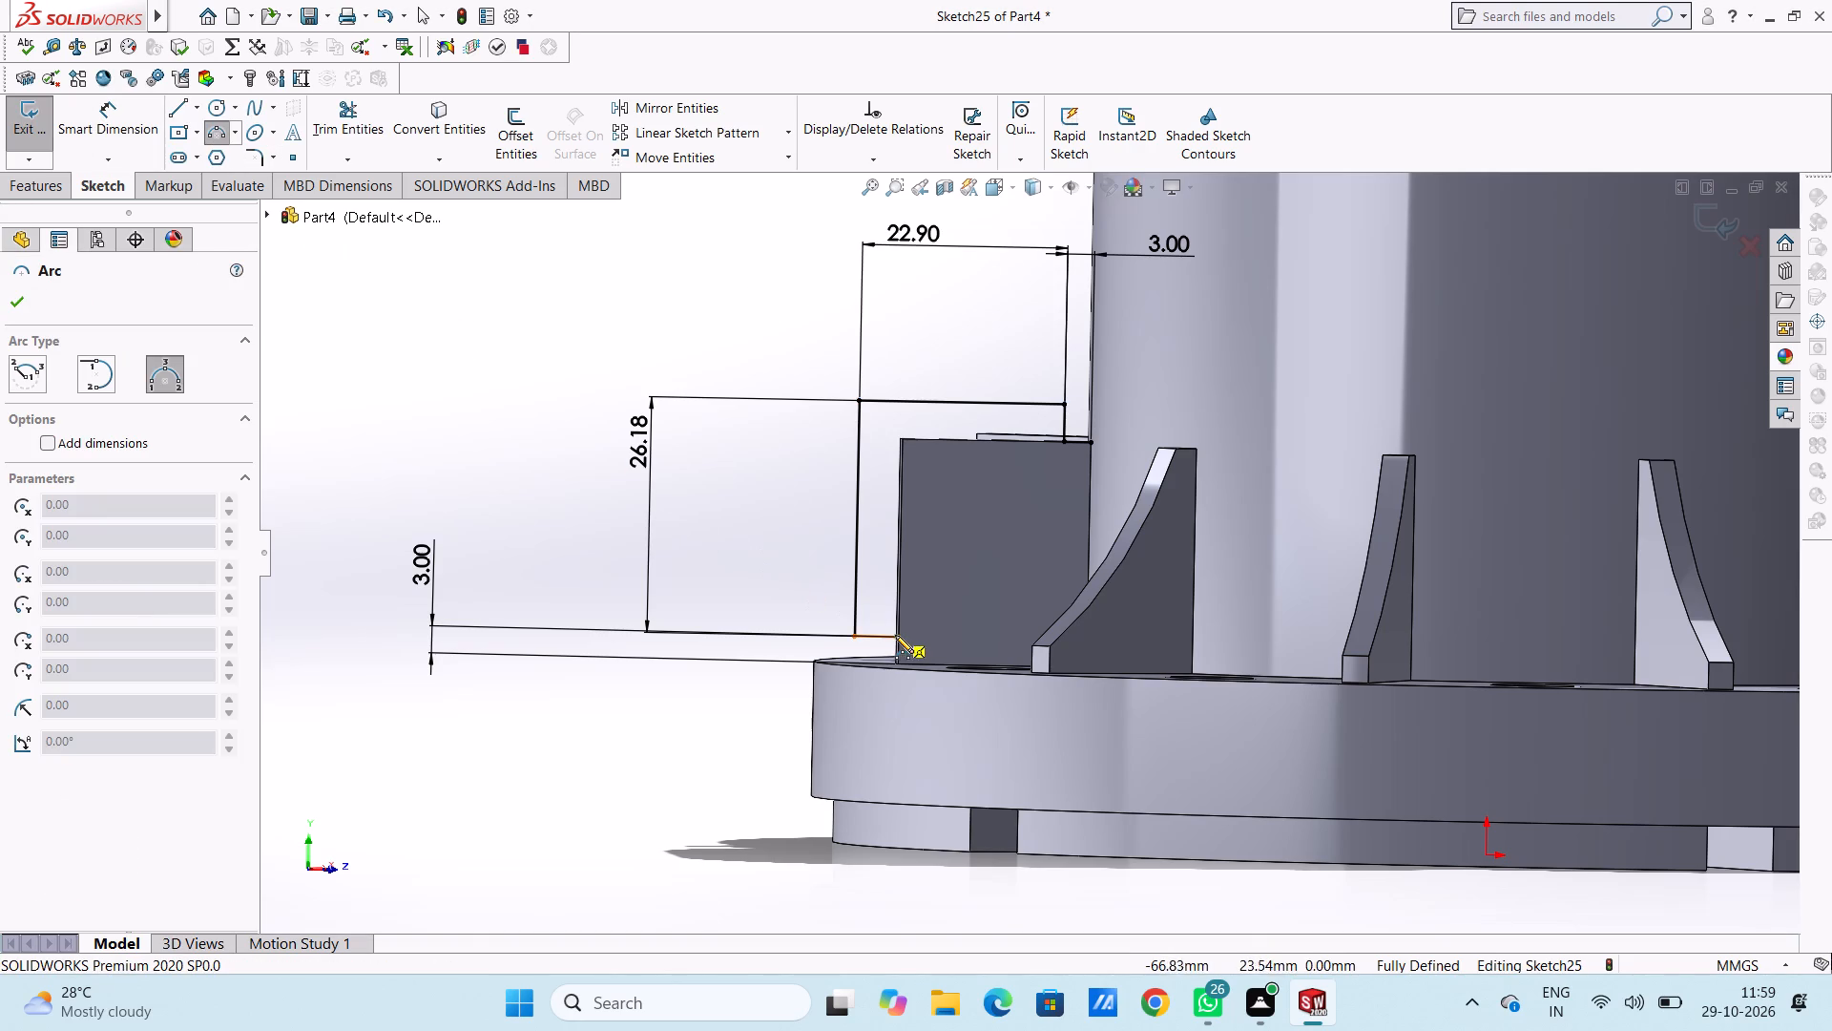
click(899, 639)
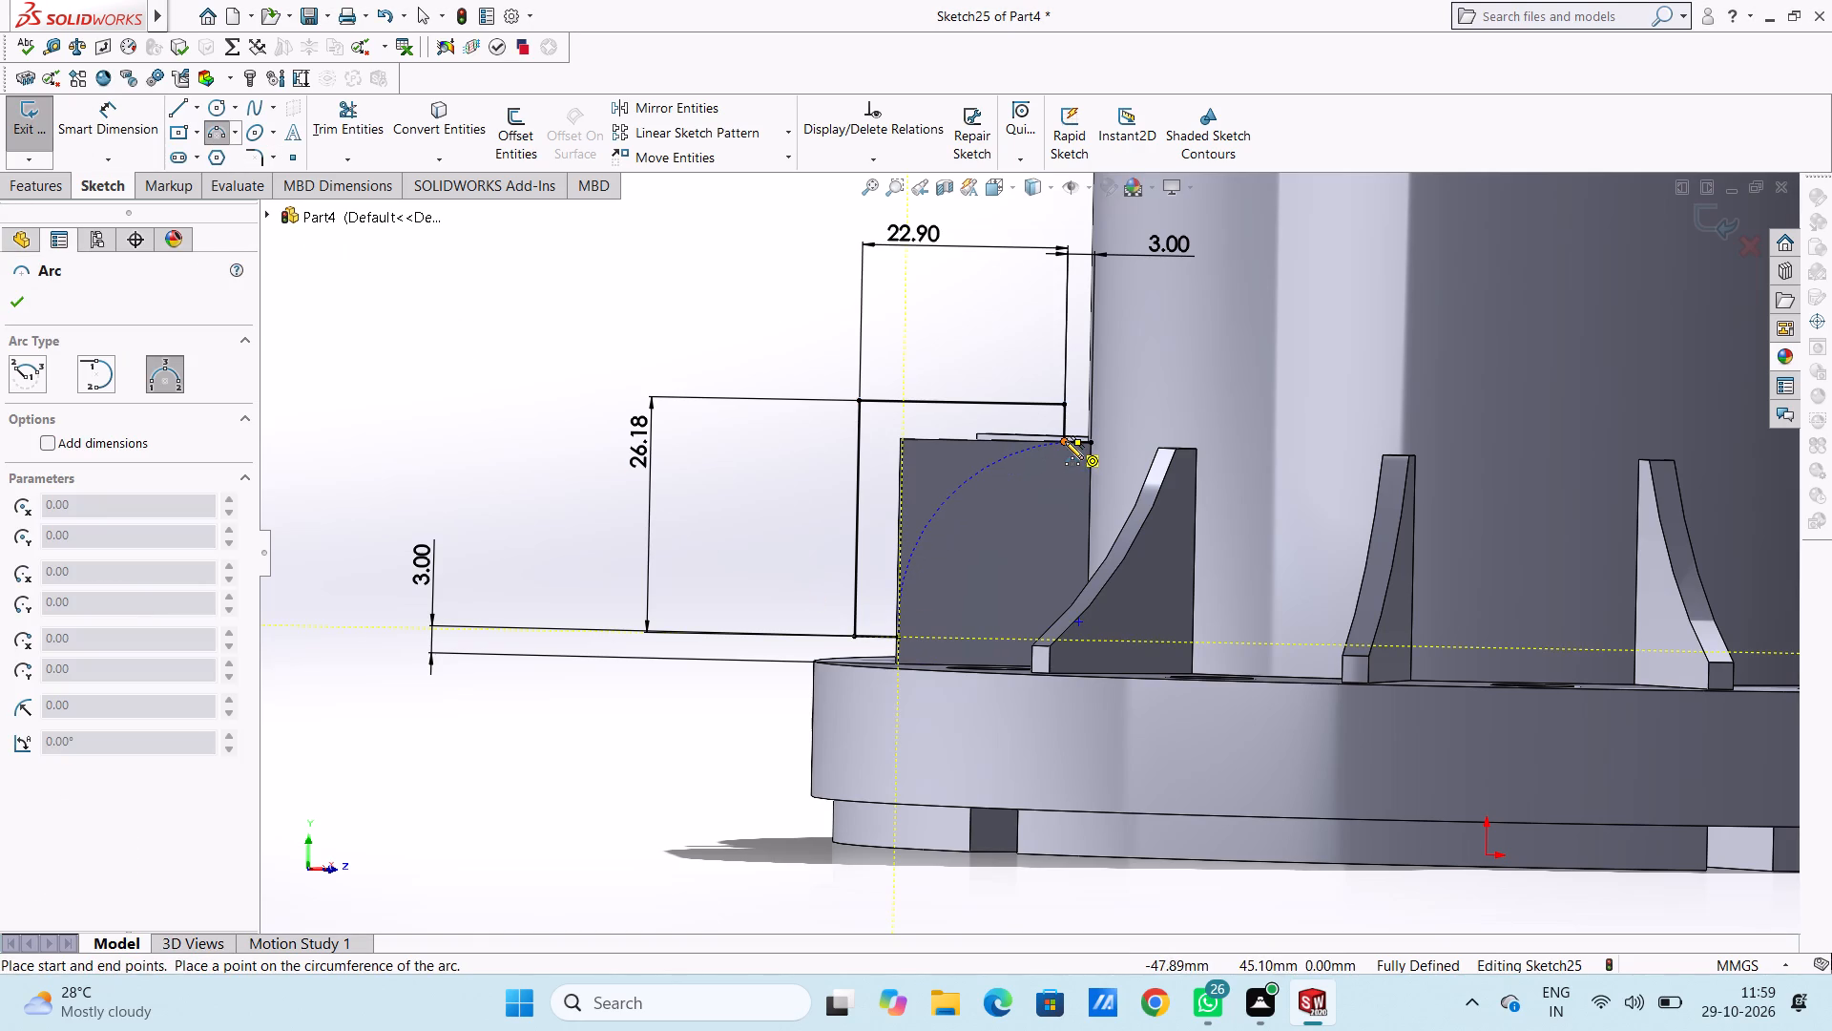
click(1065, 441)
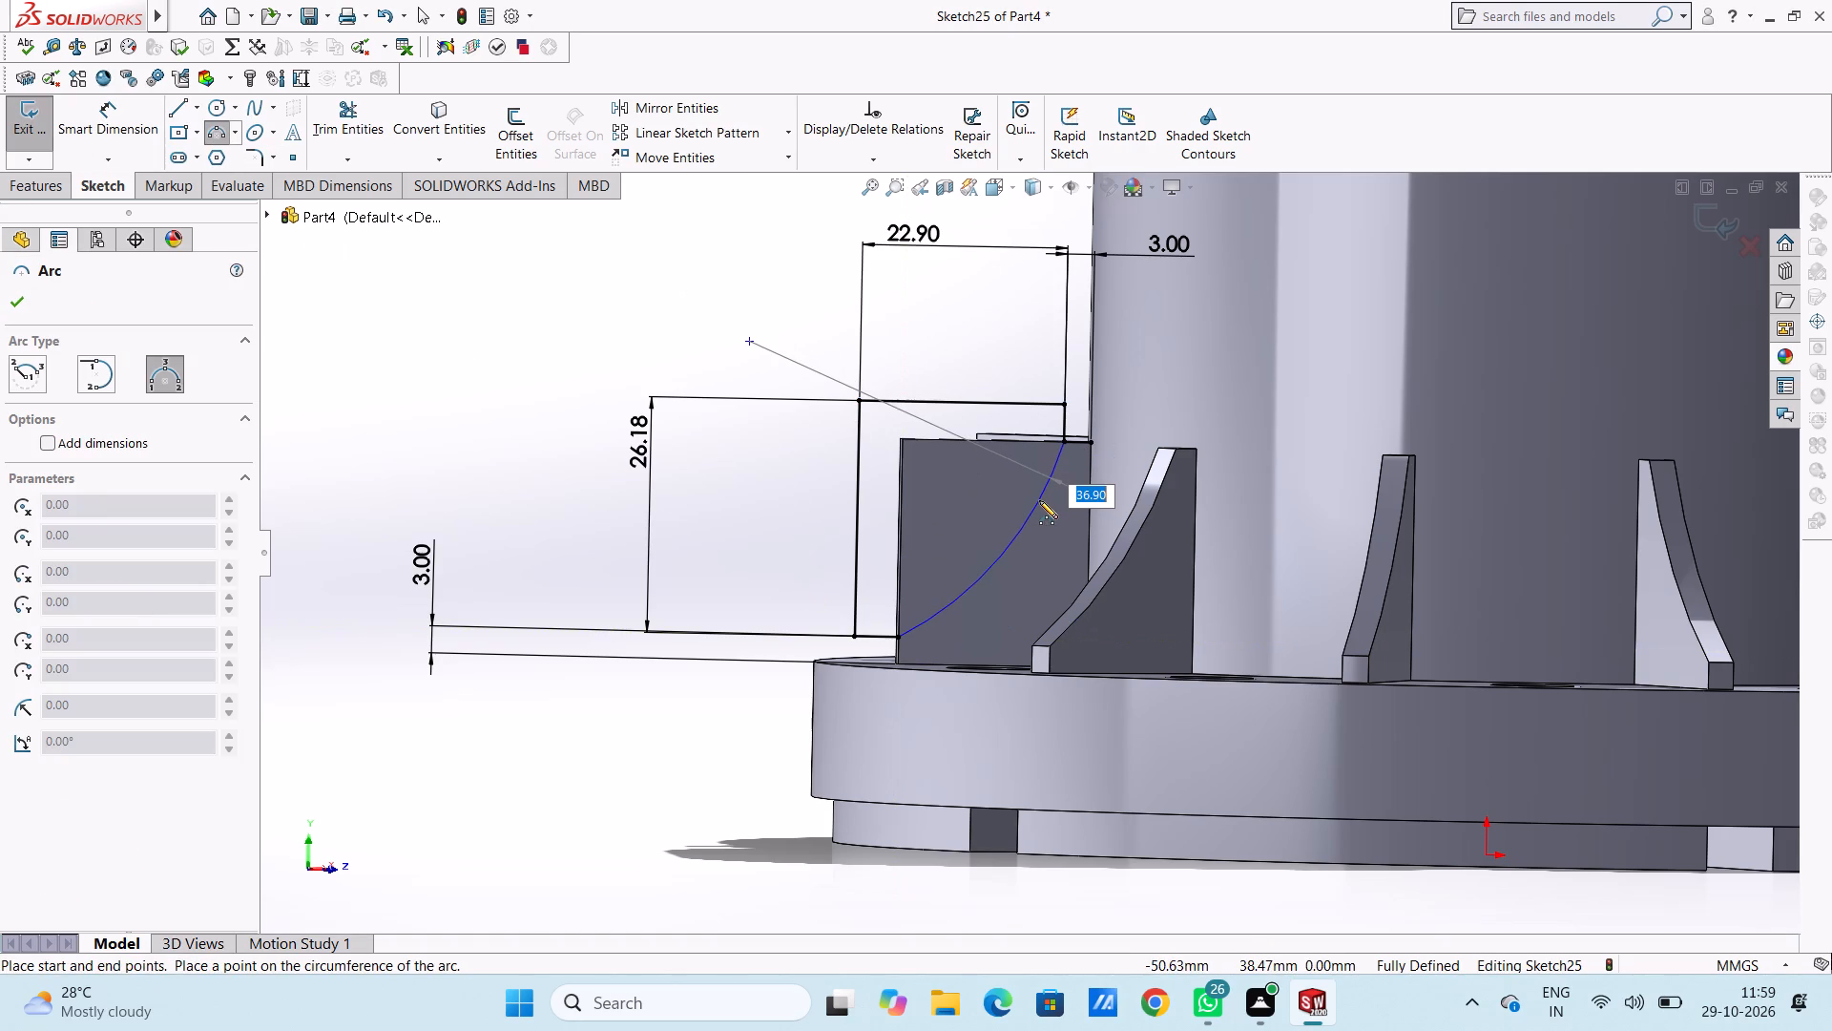
text(50)
key(Return)
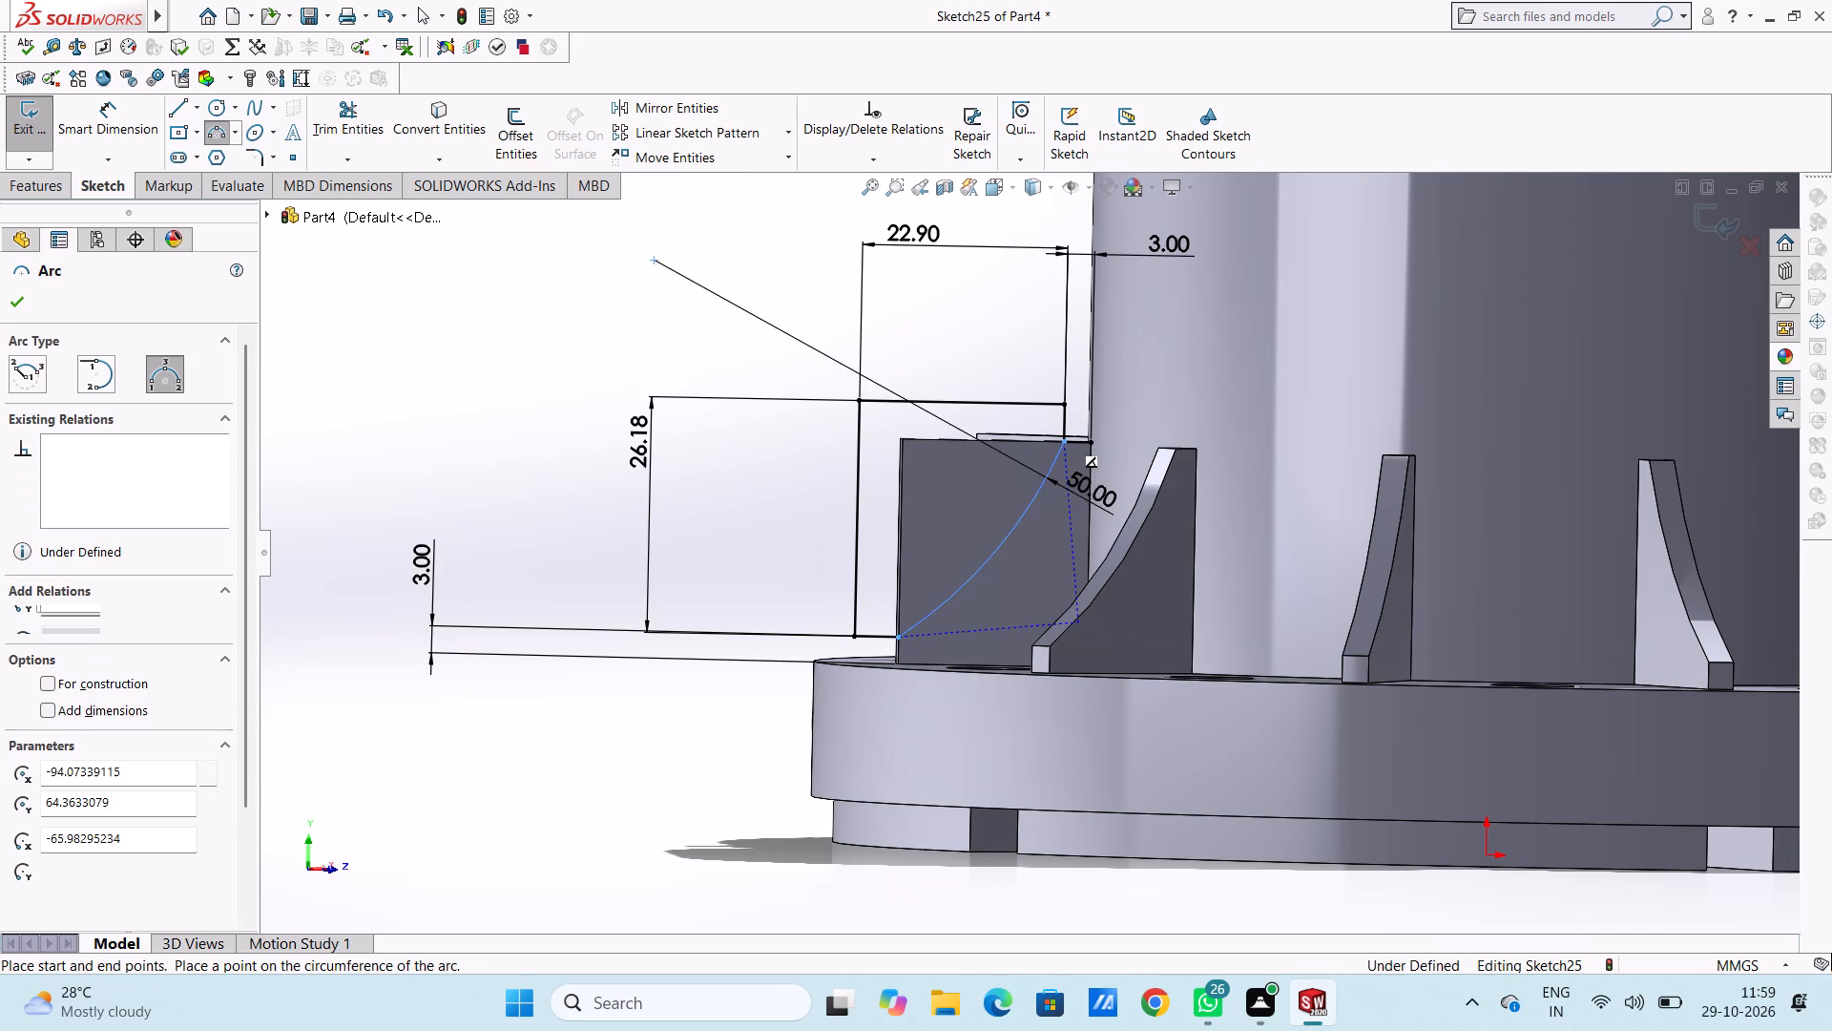
click(10, 300)
click(445, 338)
Dimension the arc's radius, keeping it at 50 mm.
click(131, 121)
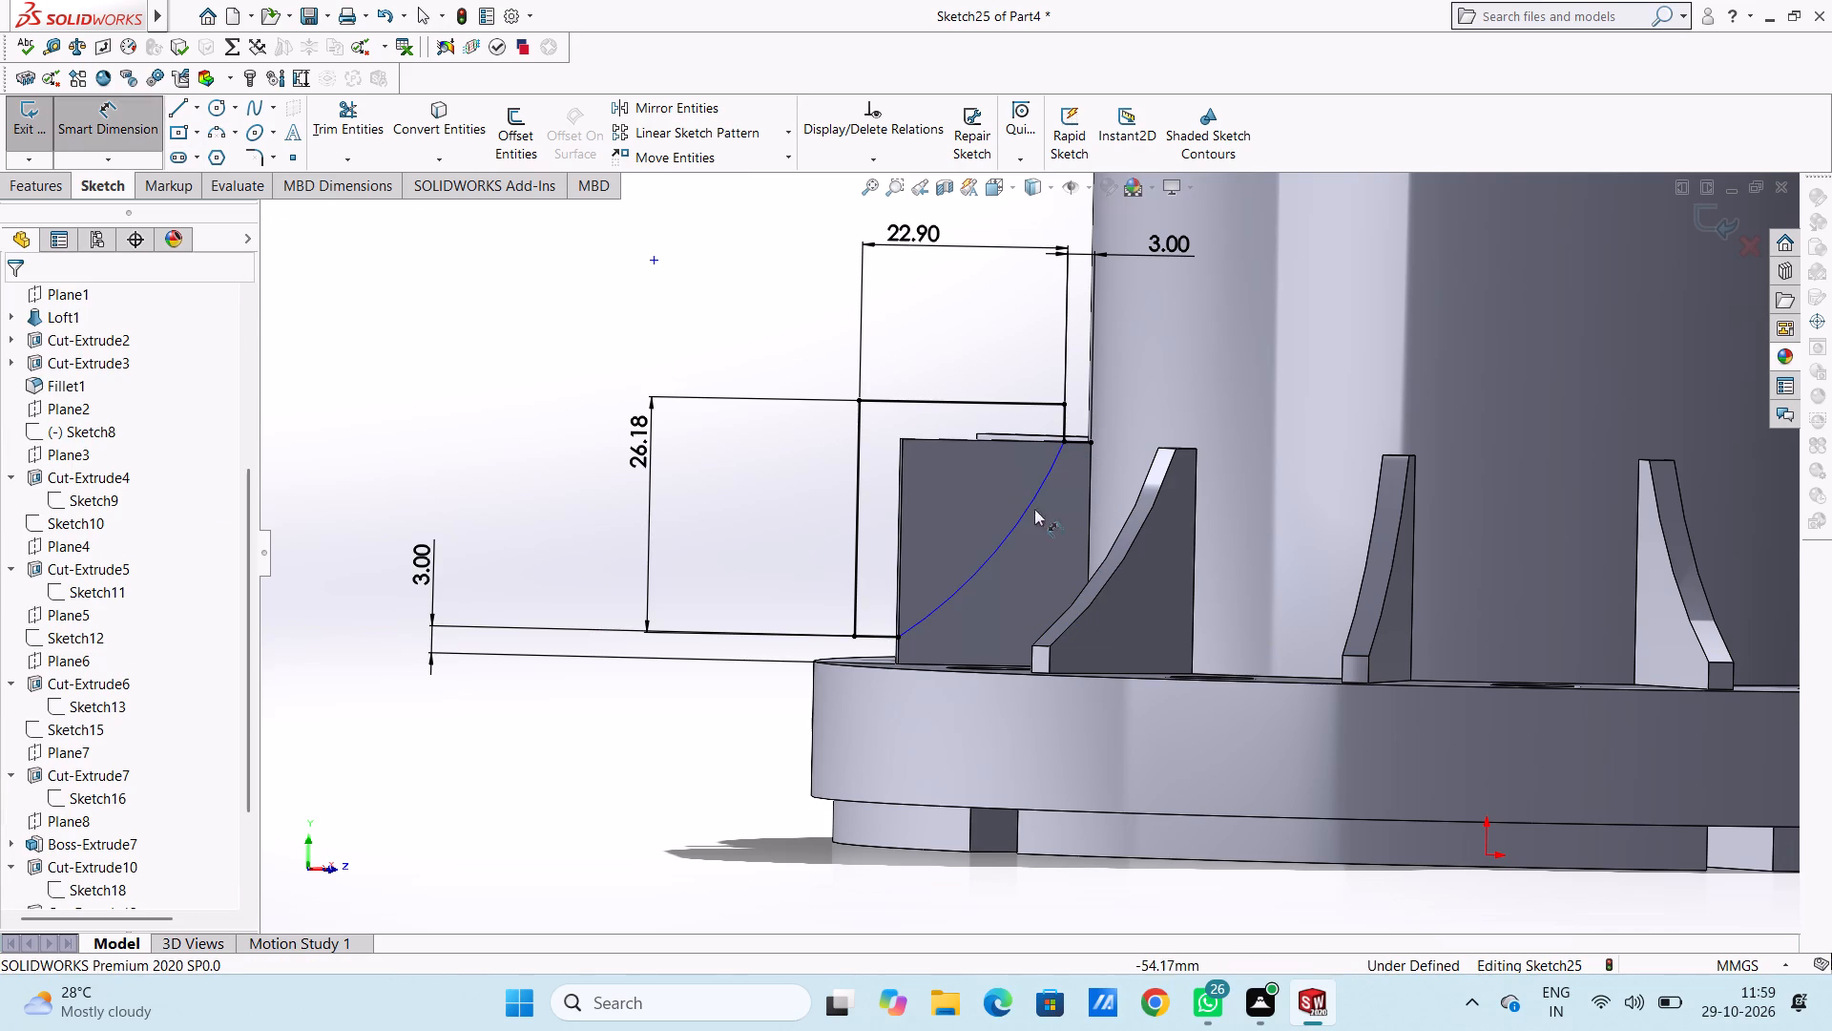
click(1014, 537)
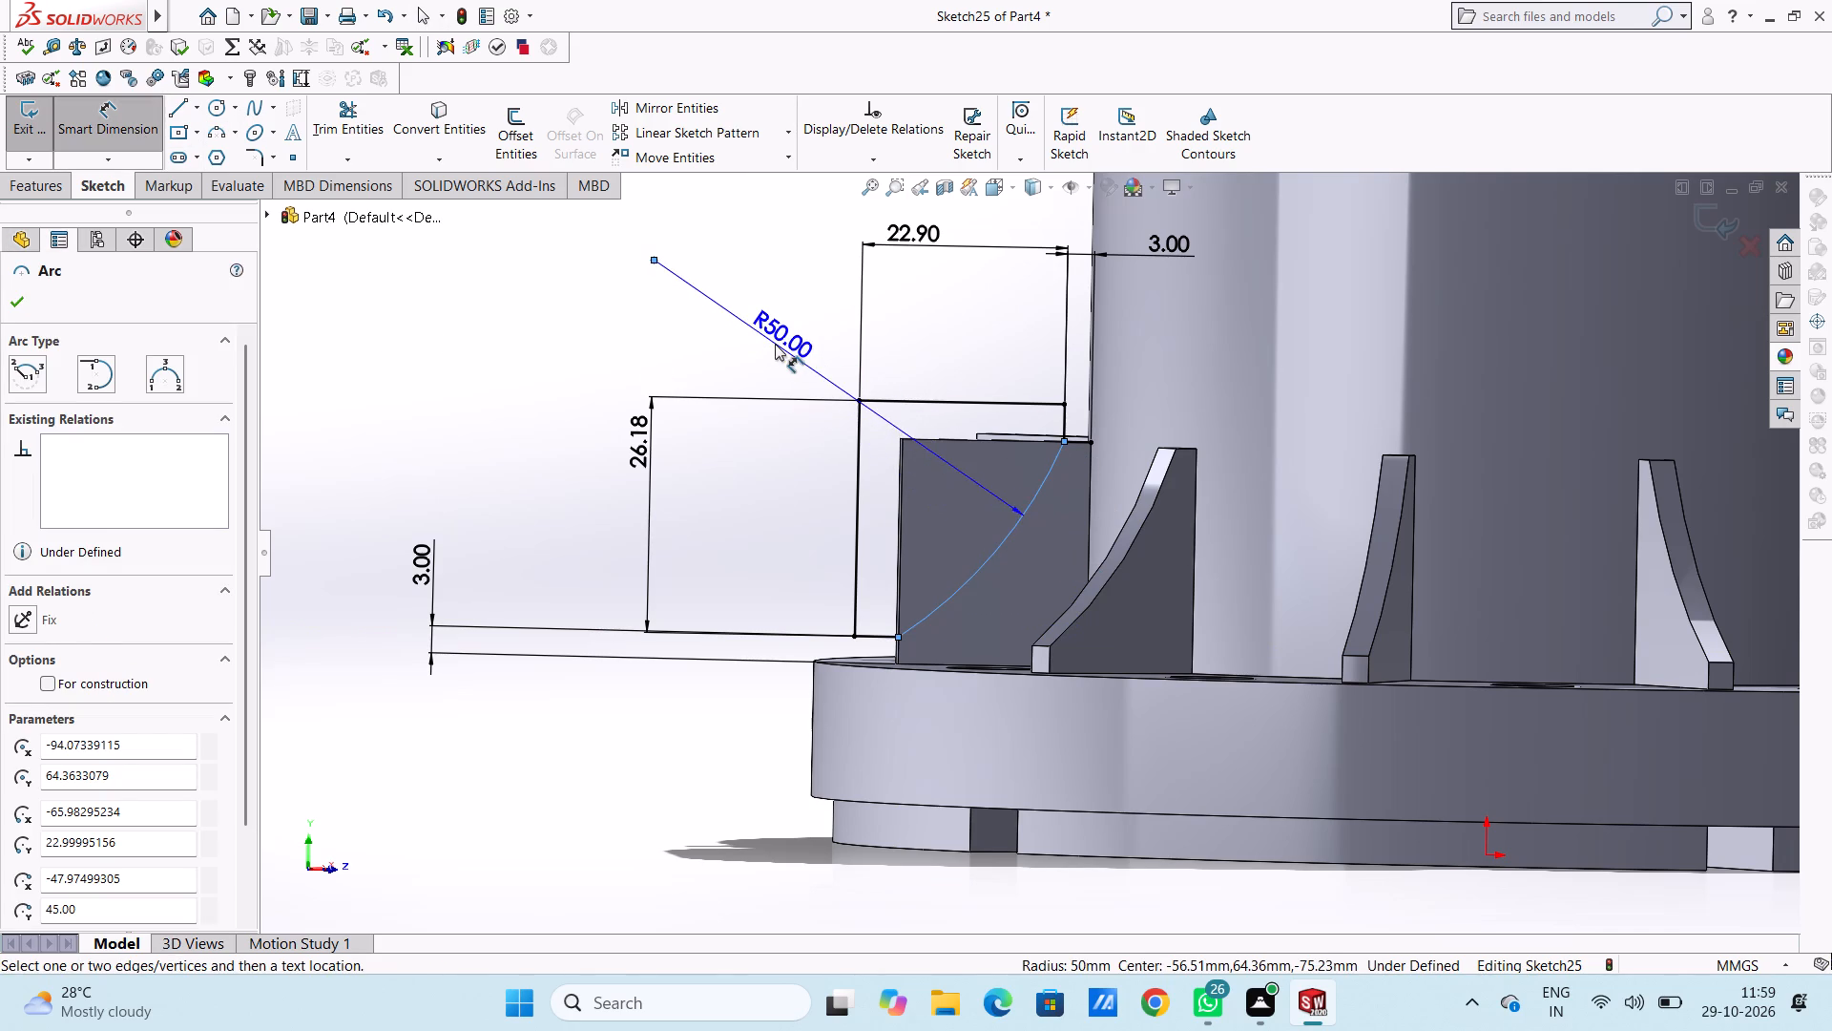
click(775, 344)
click(694, 305)
click(653, 312)
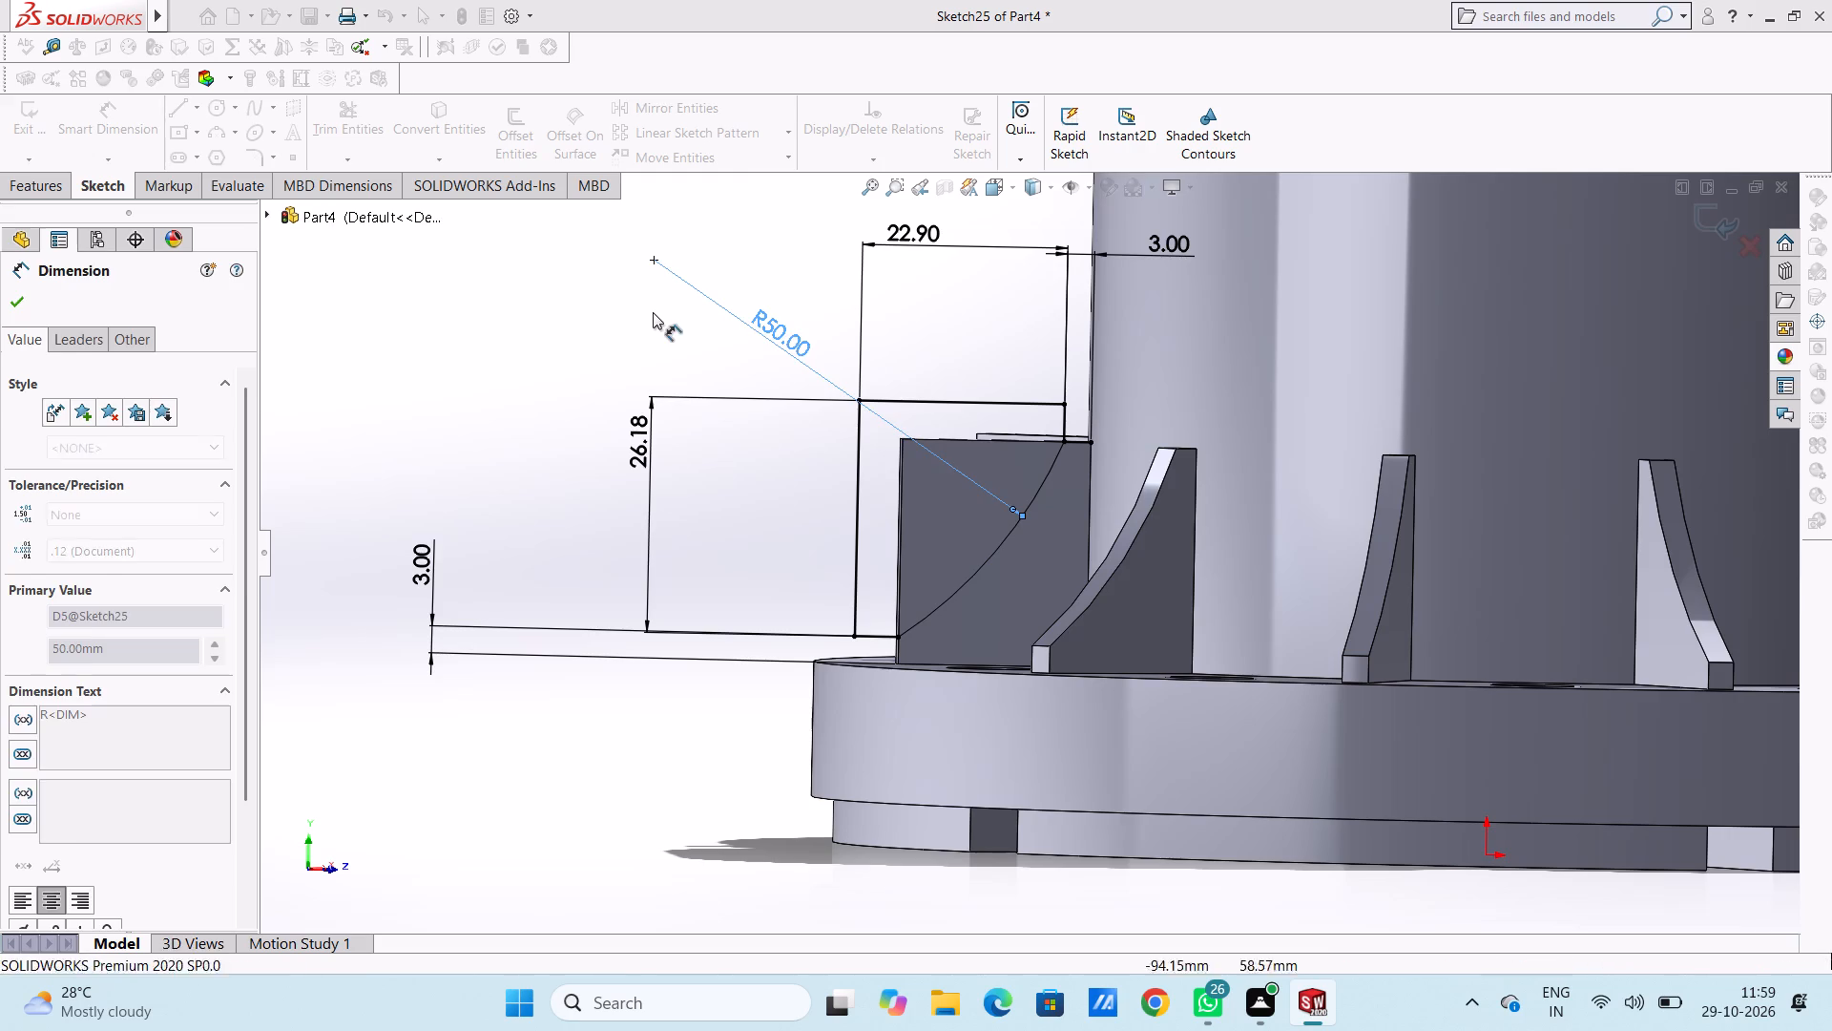
scroll(657, 316, up, 2)
click(138, 133)
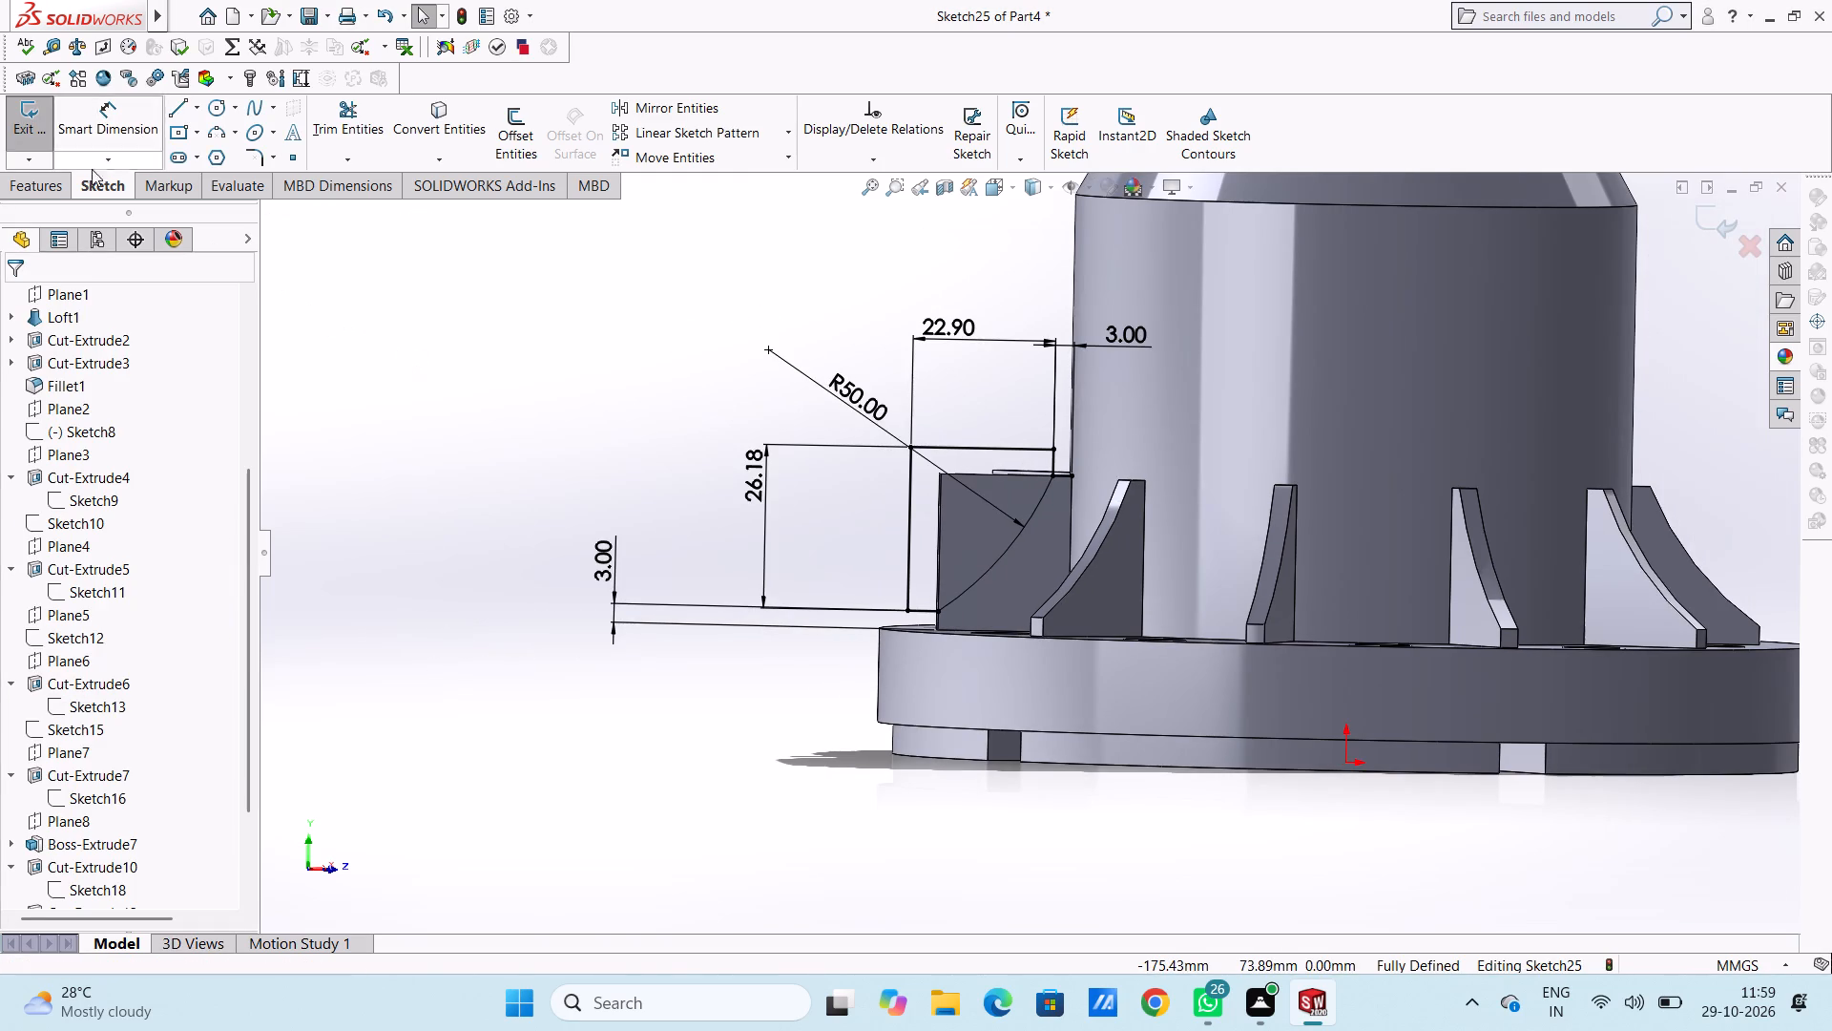
Extrude-cut both enclosed regions of the profile as a 5 mm blind cut to shape the rib's concave edge.
click(66, 178)
click(327, 129)
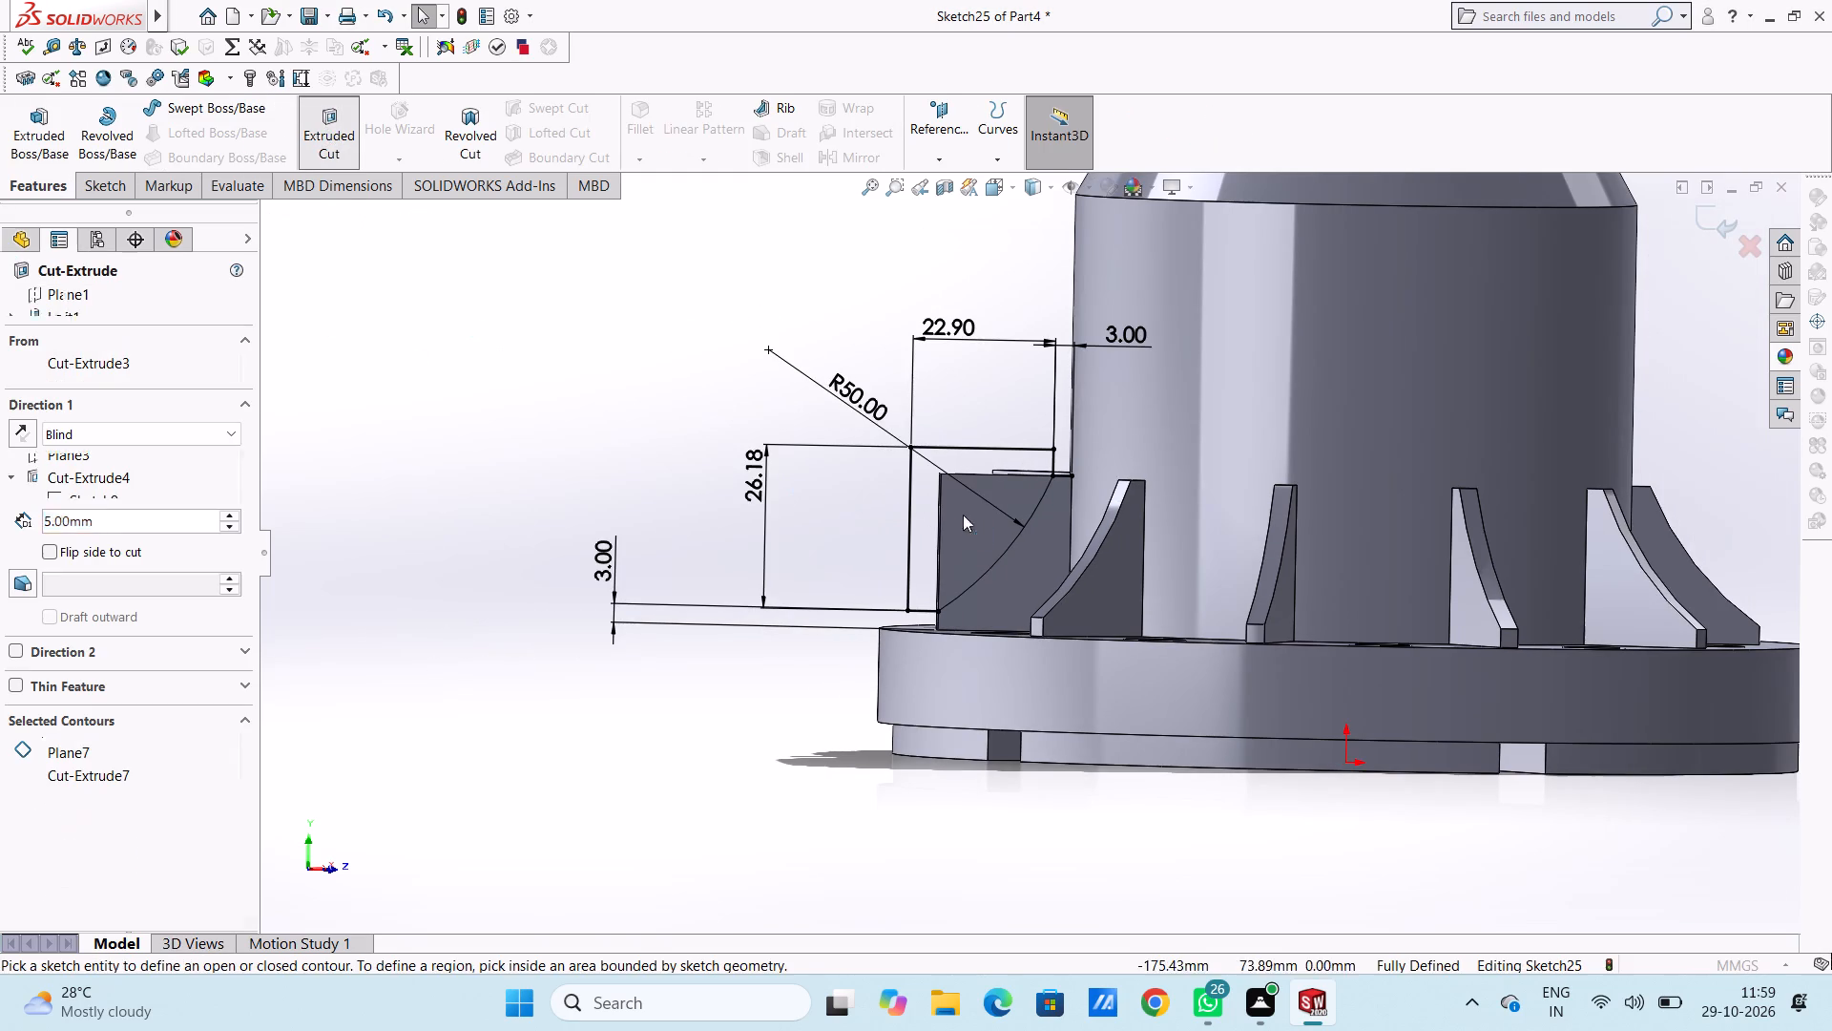
click(921, 467)
click(968, 499)
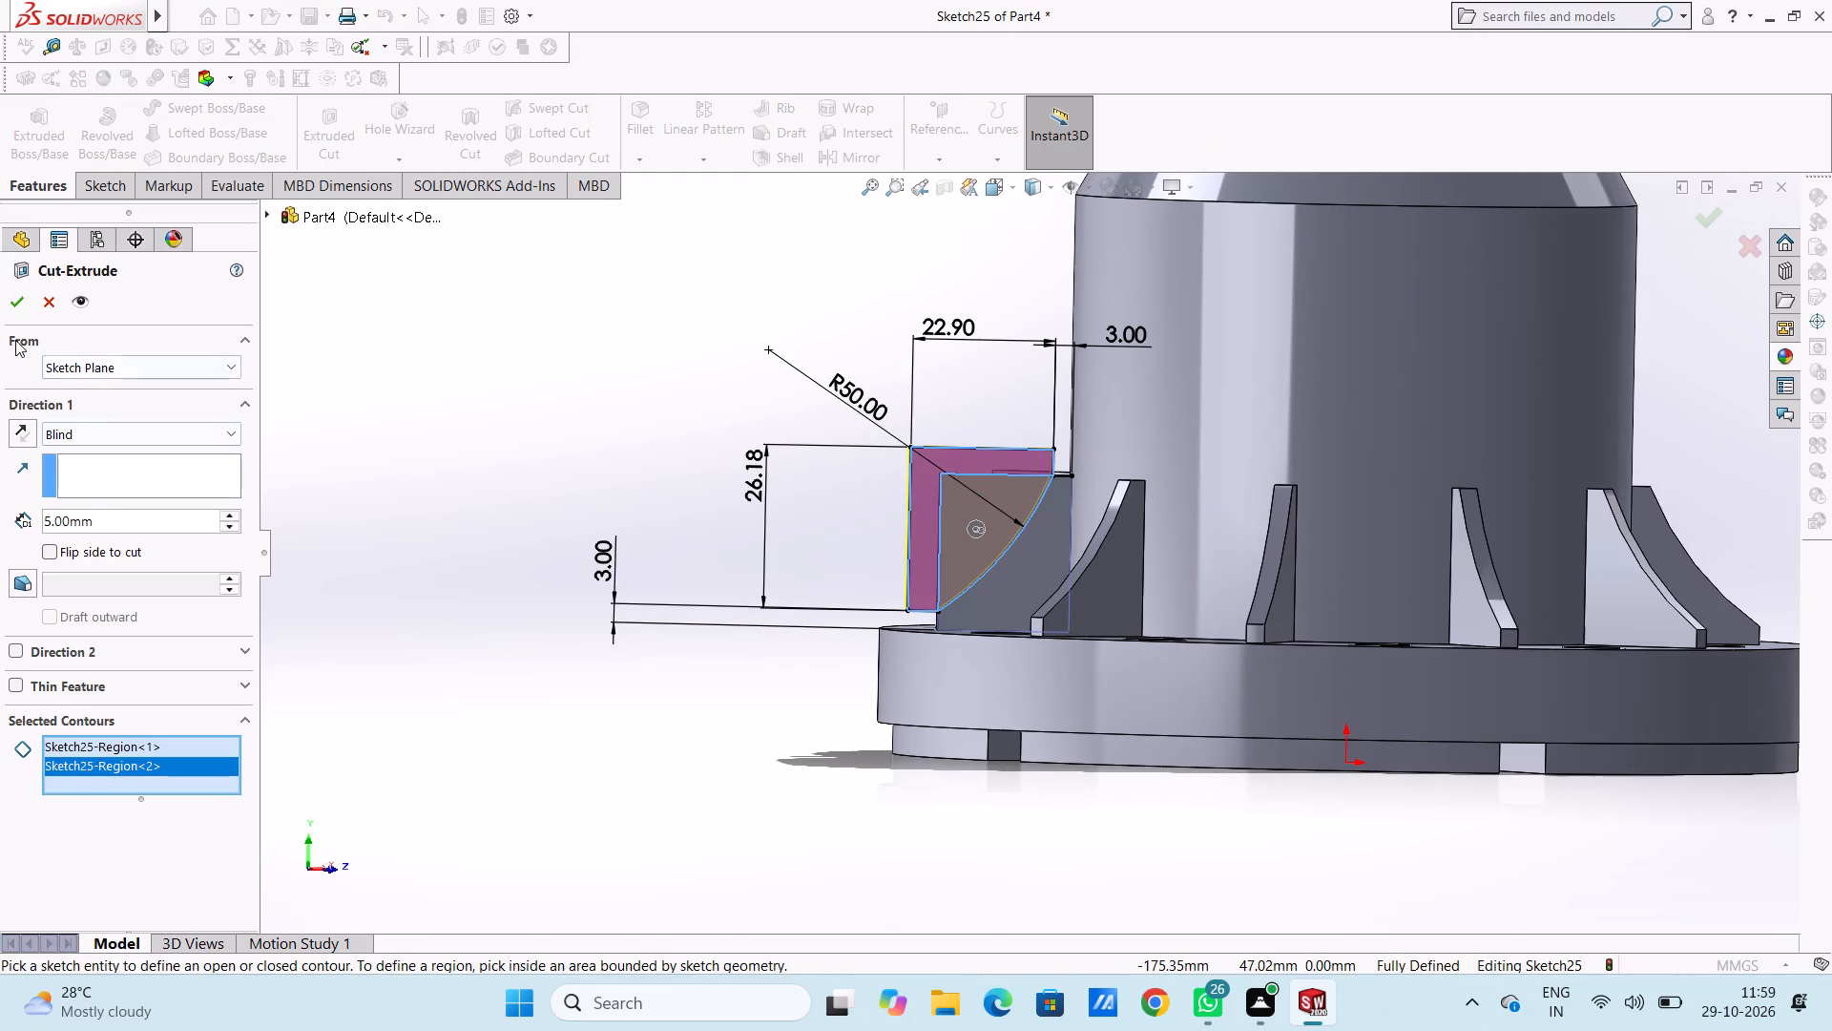
click(12, 297)
click(674, 412)
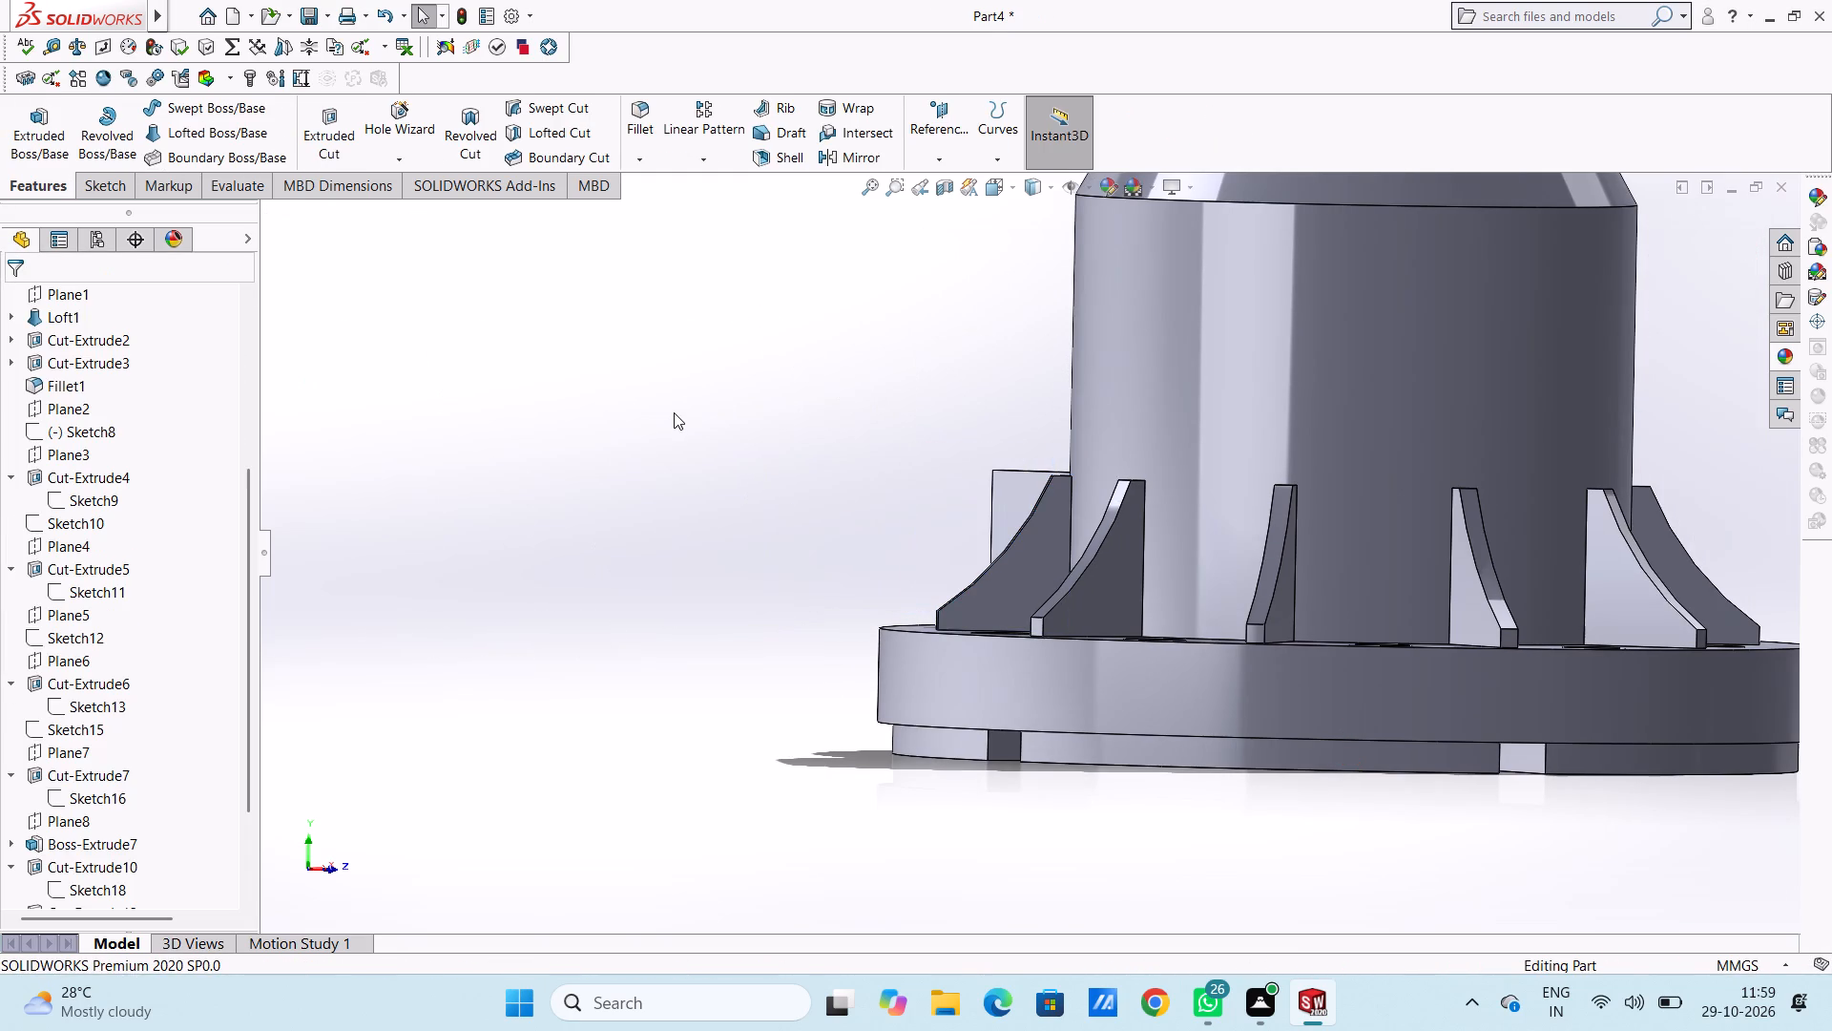
Start a sketch on the flat side face of the adjacent uncut rib.
middle_drag(693, 411, 784, 444)
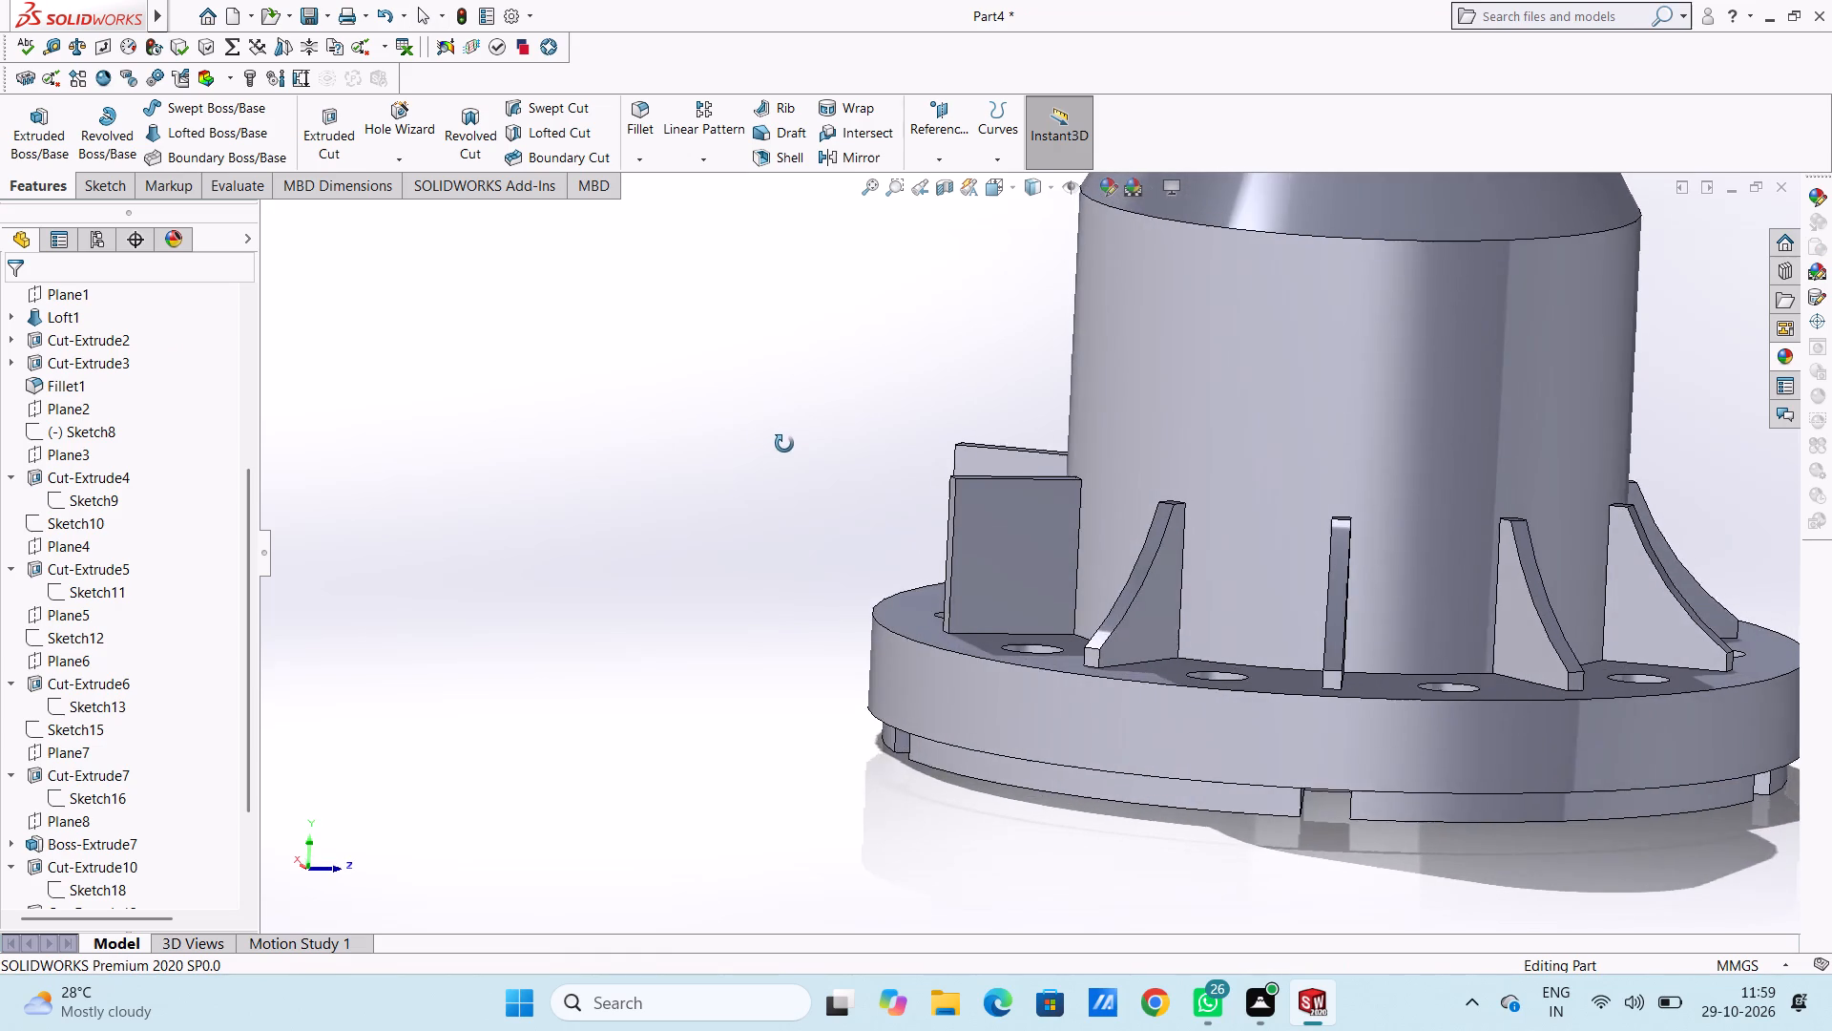
middle_drag(784, 444, 768, 413)
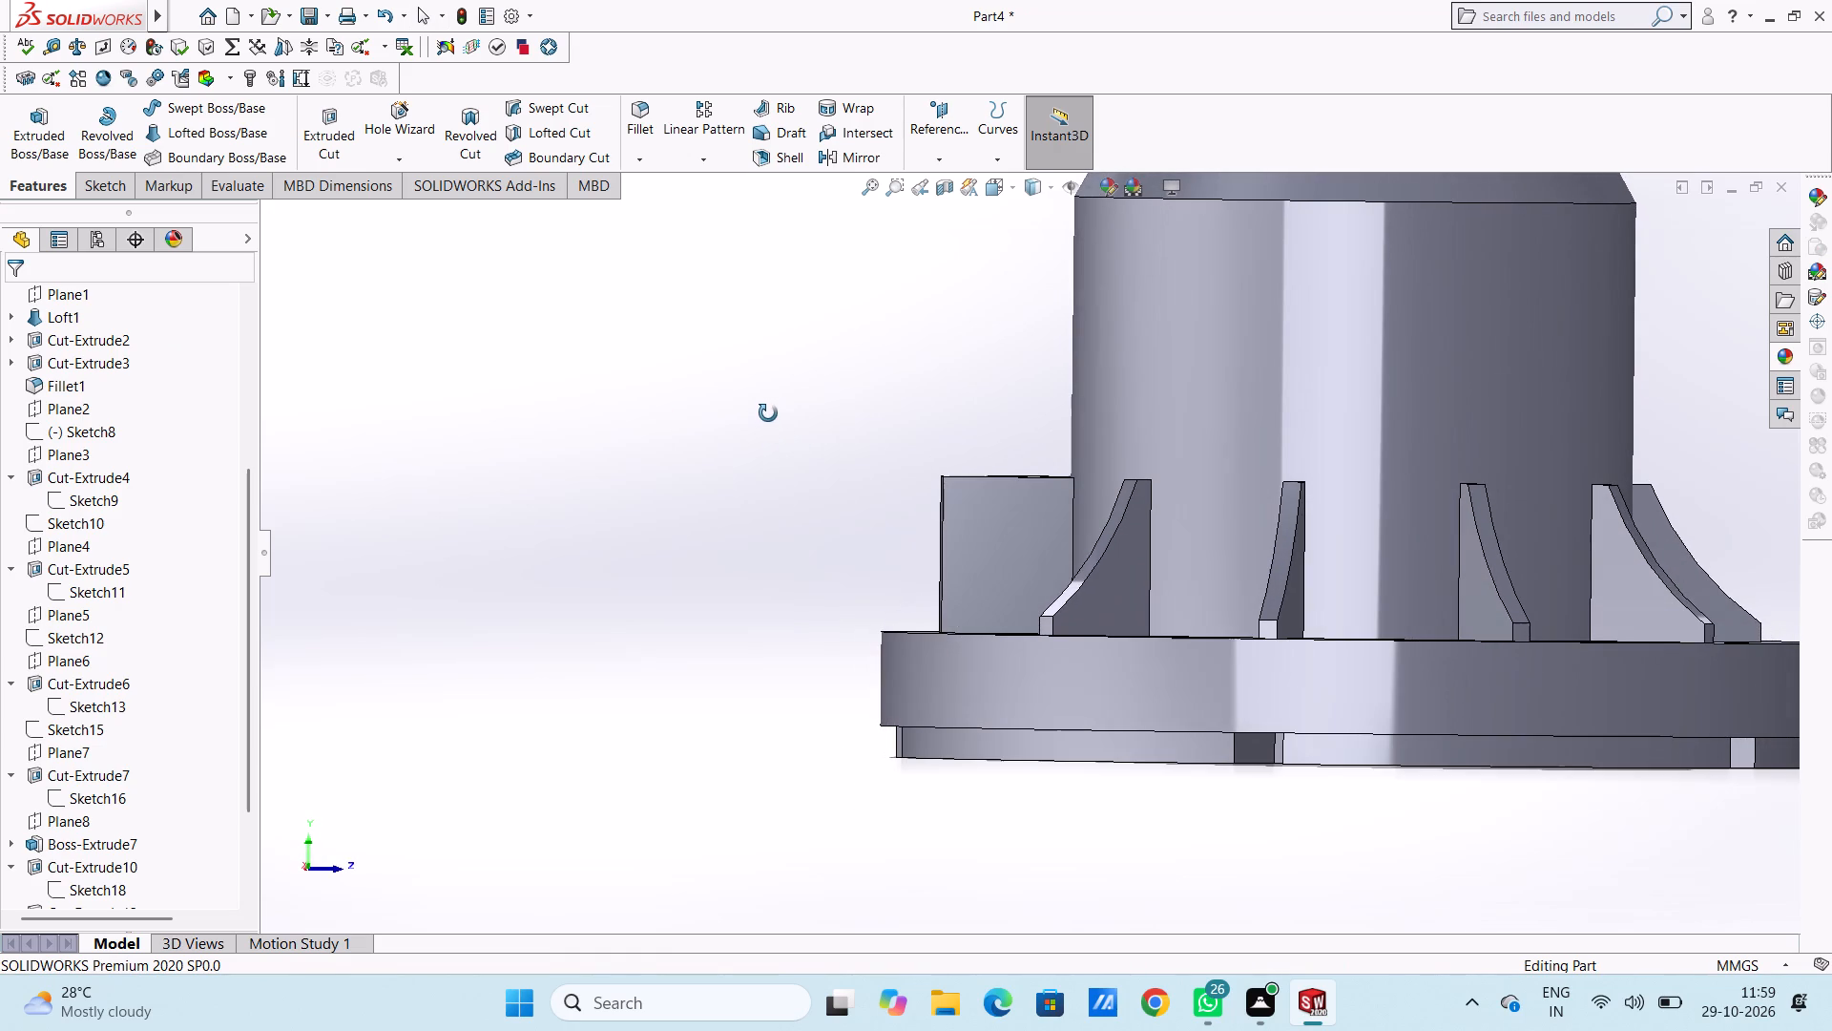
middle_drag(768, 413, 764, 413)
scroll(1129, 543, down, 4)
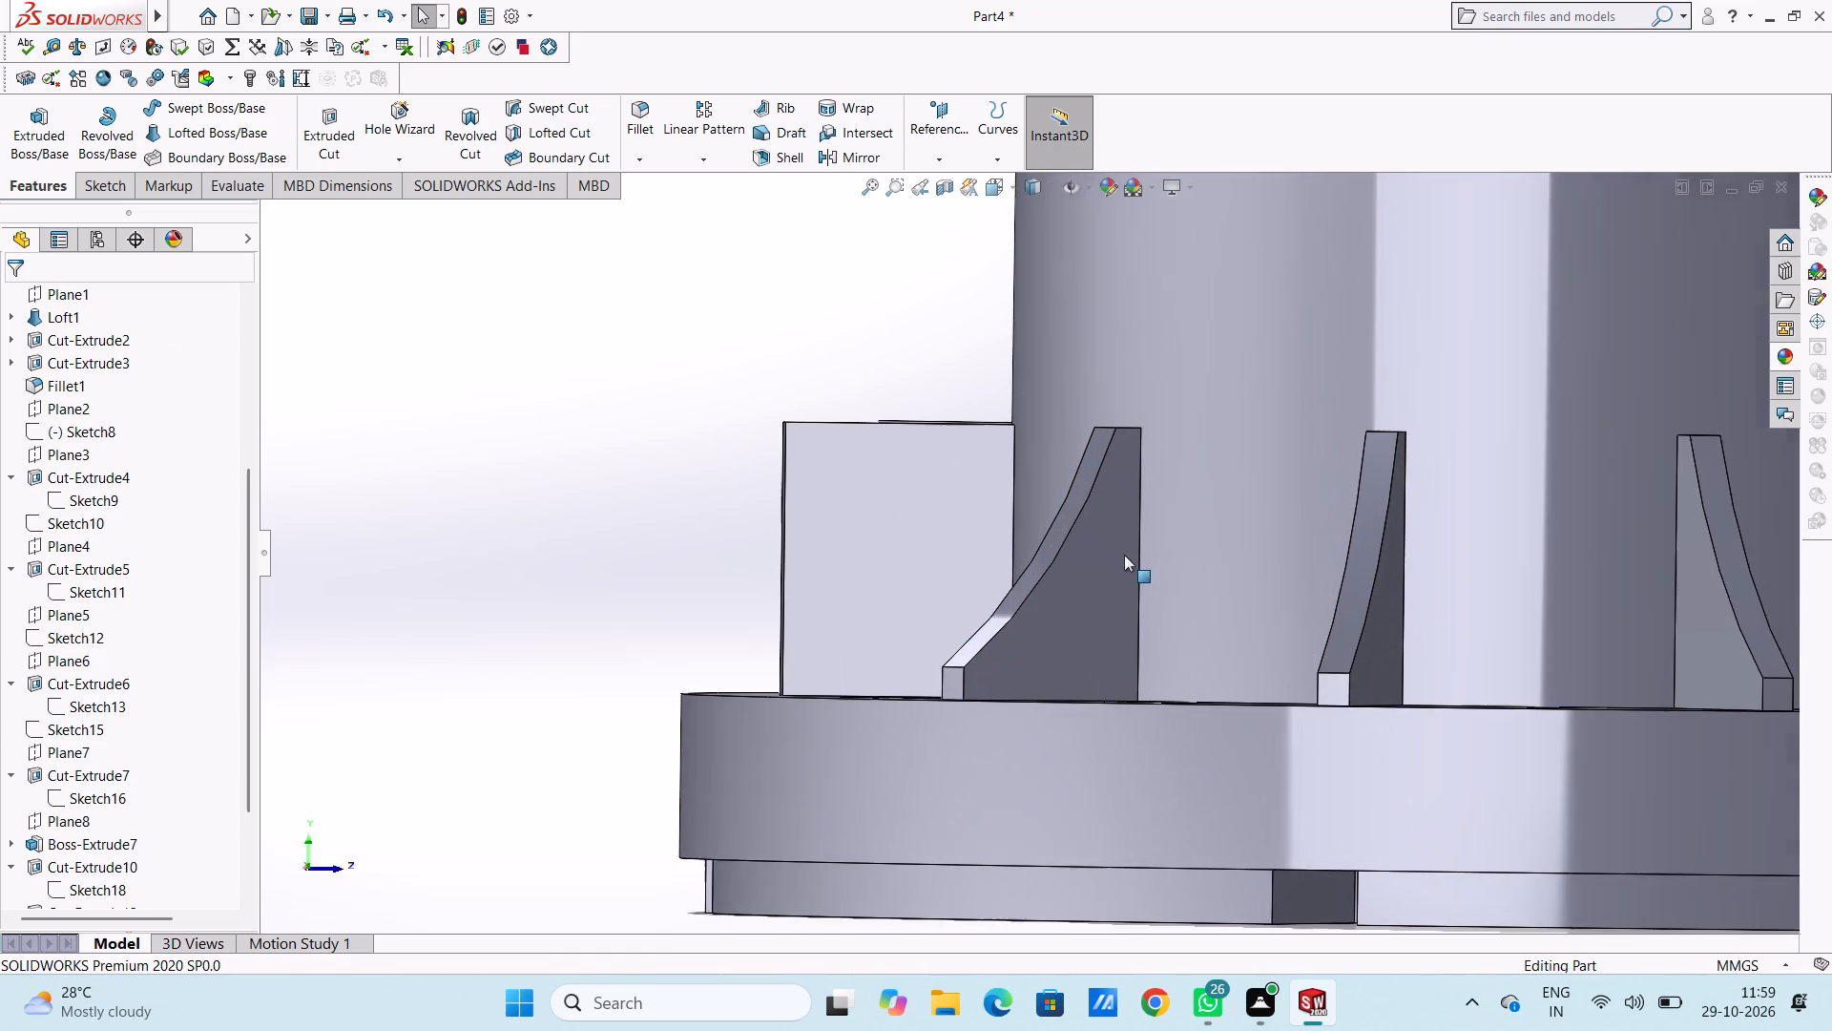
click(778, 502)
click(861, 445)
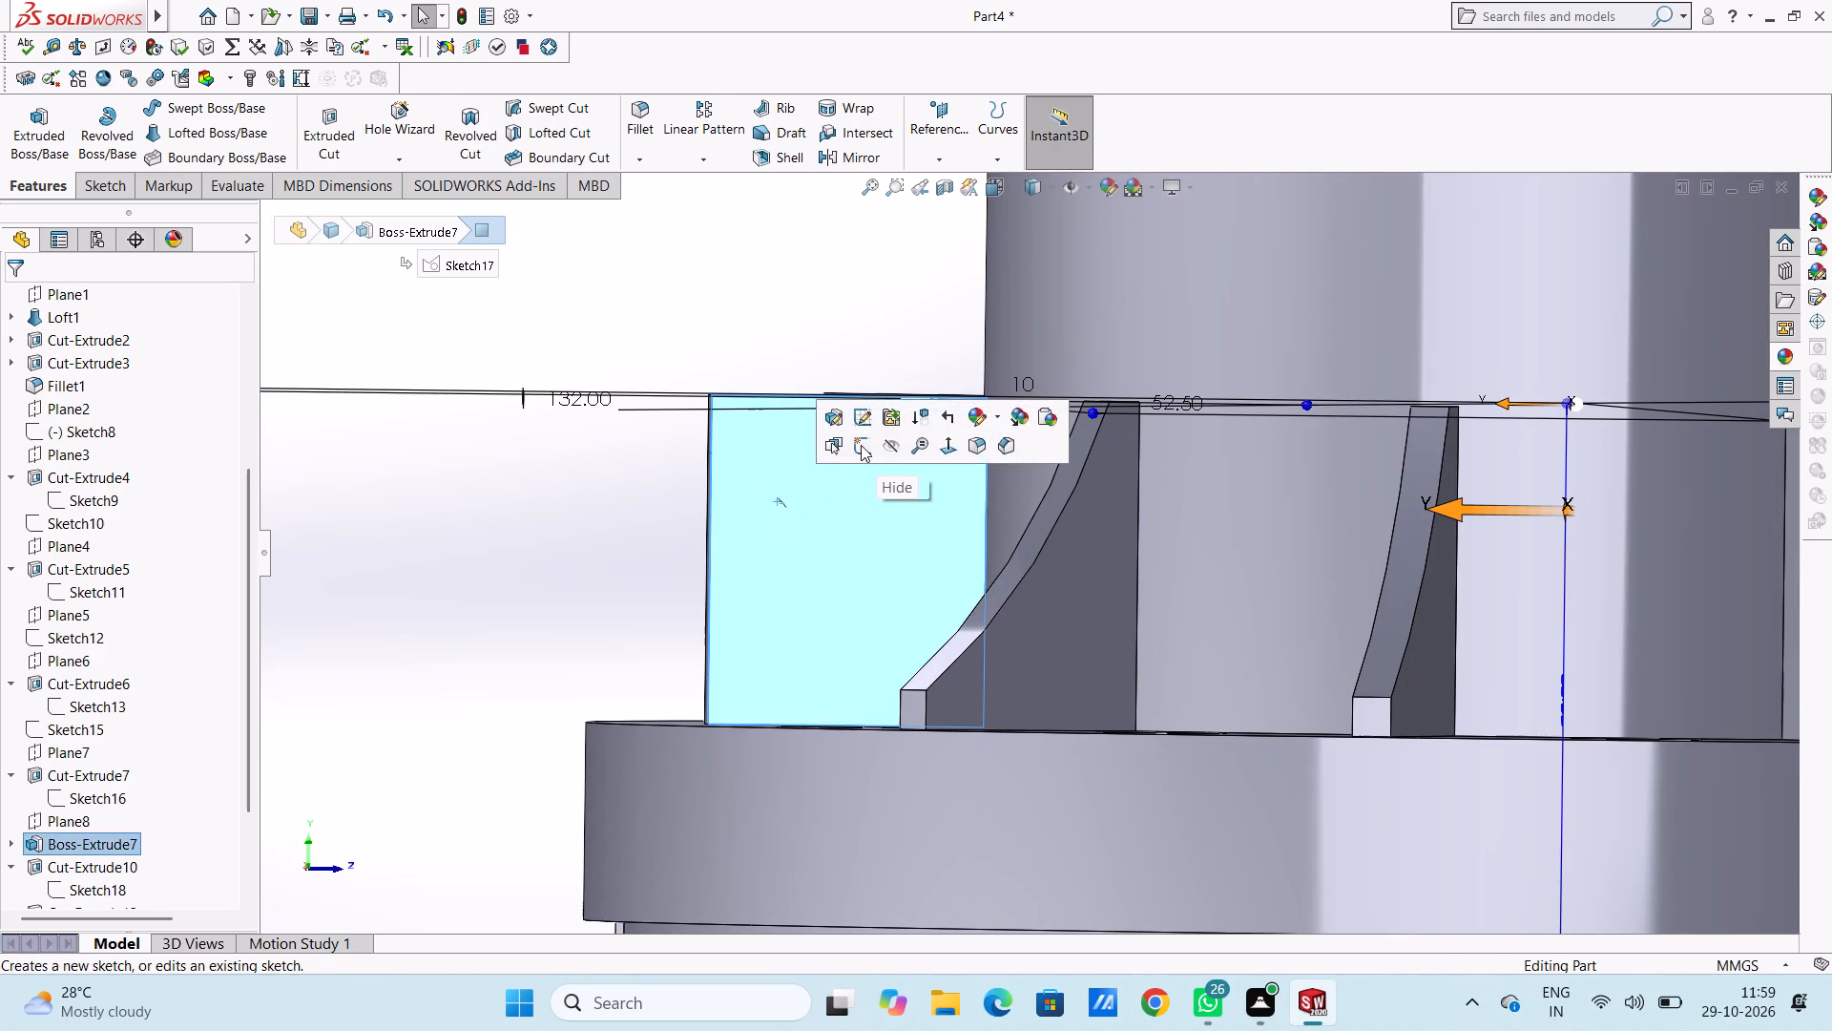
click(607, 506)
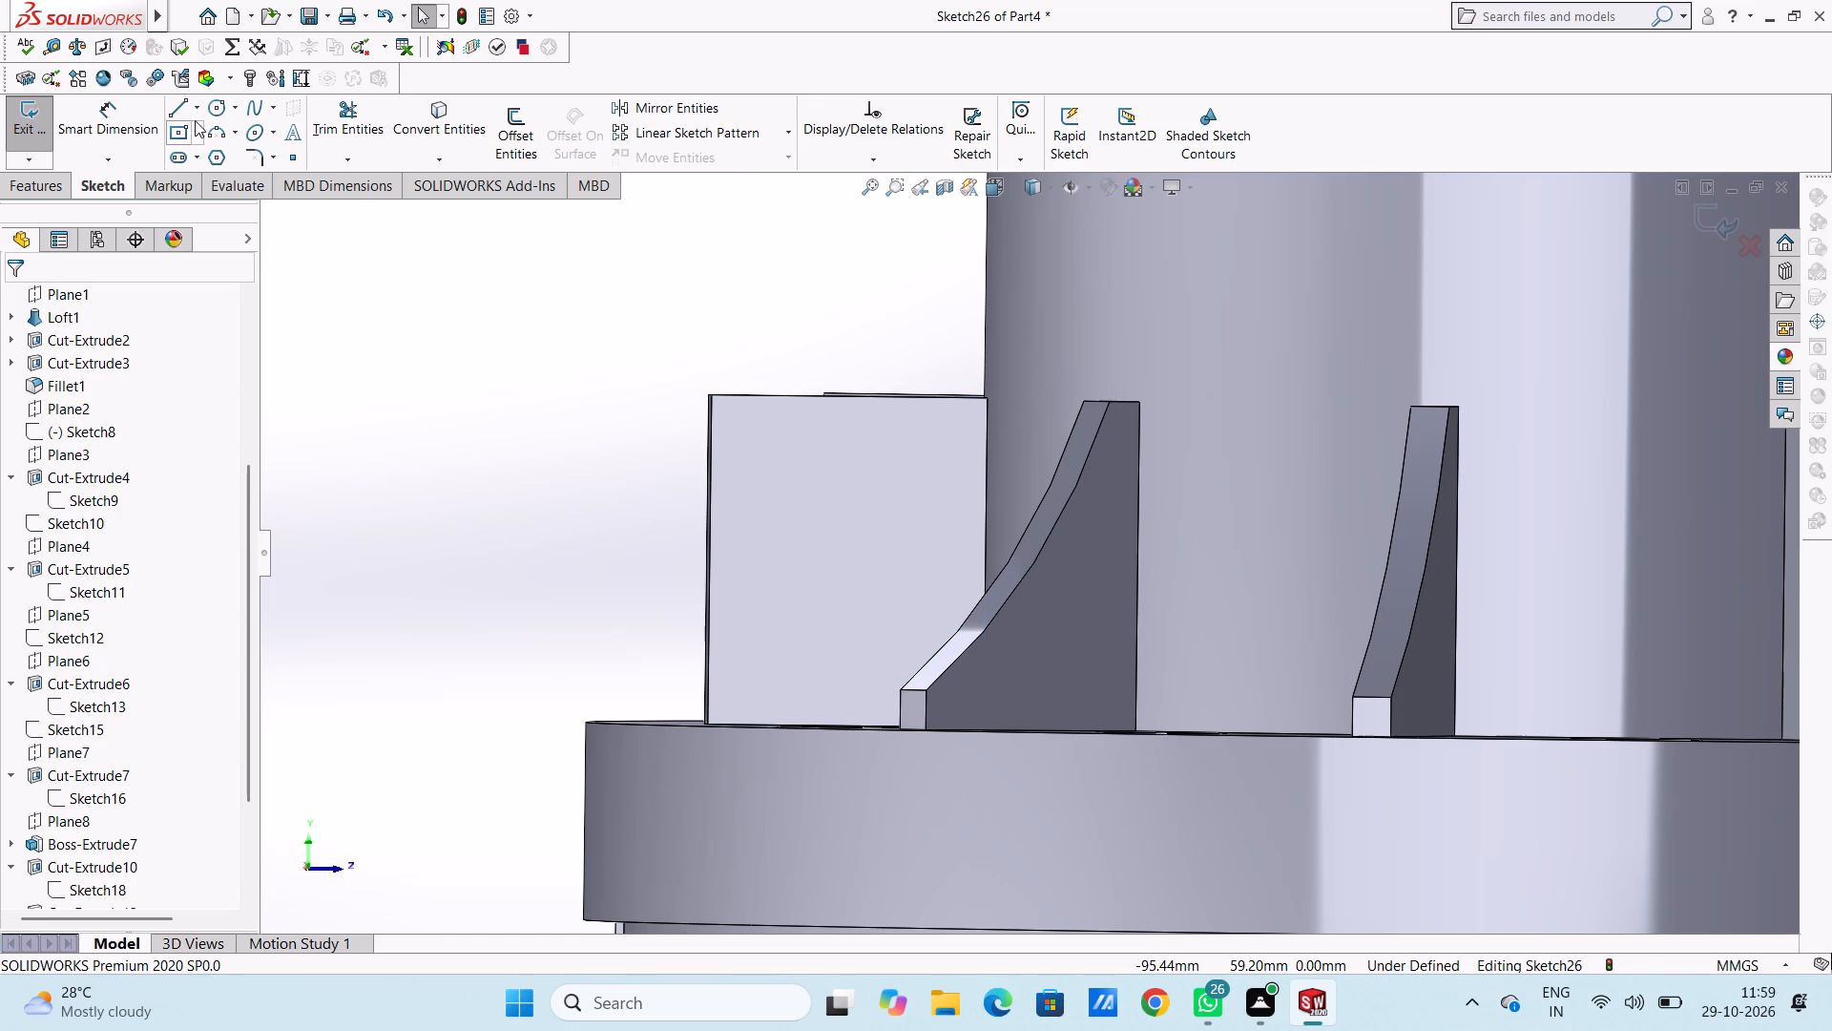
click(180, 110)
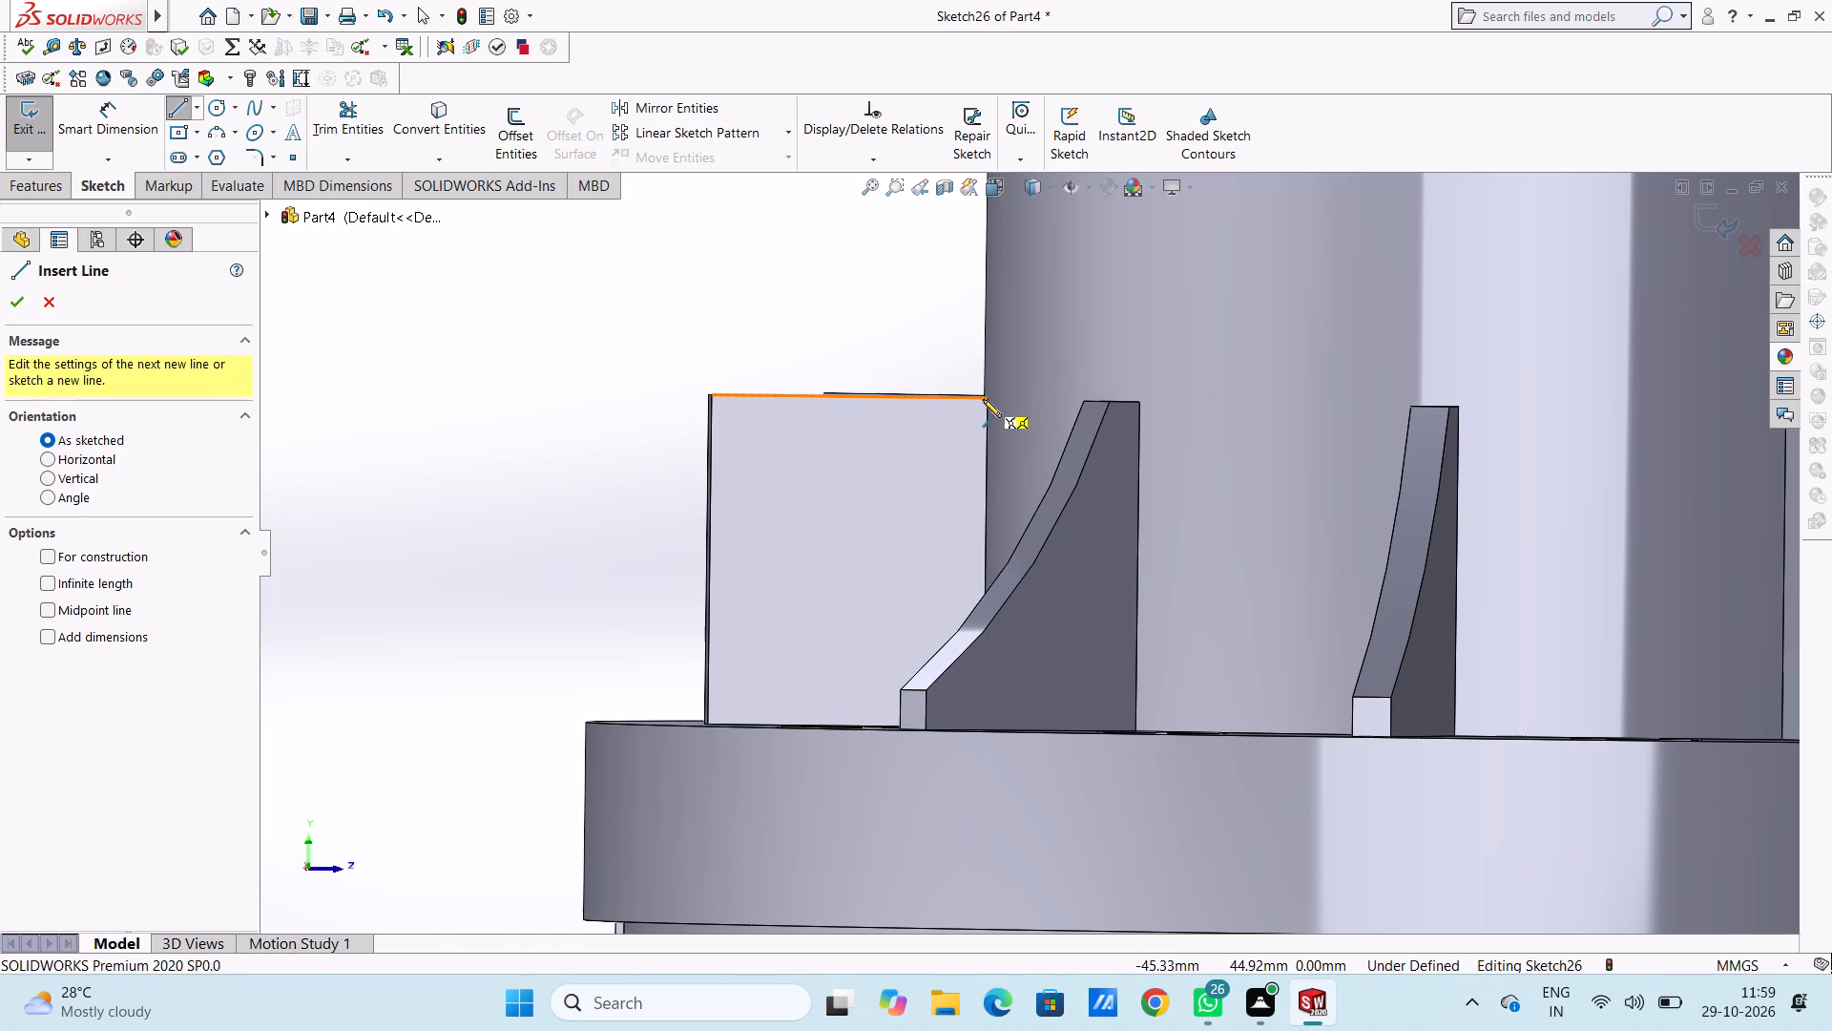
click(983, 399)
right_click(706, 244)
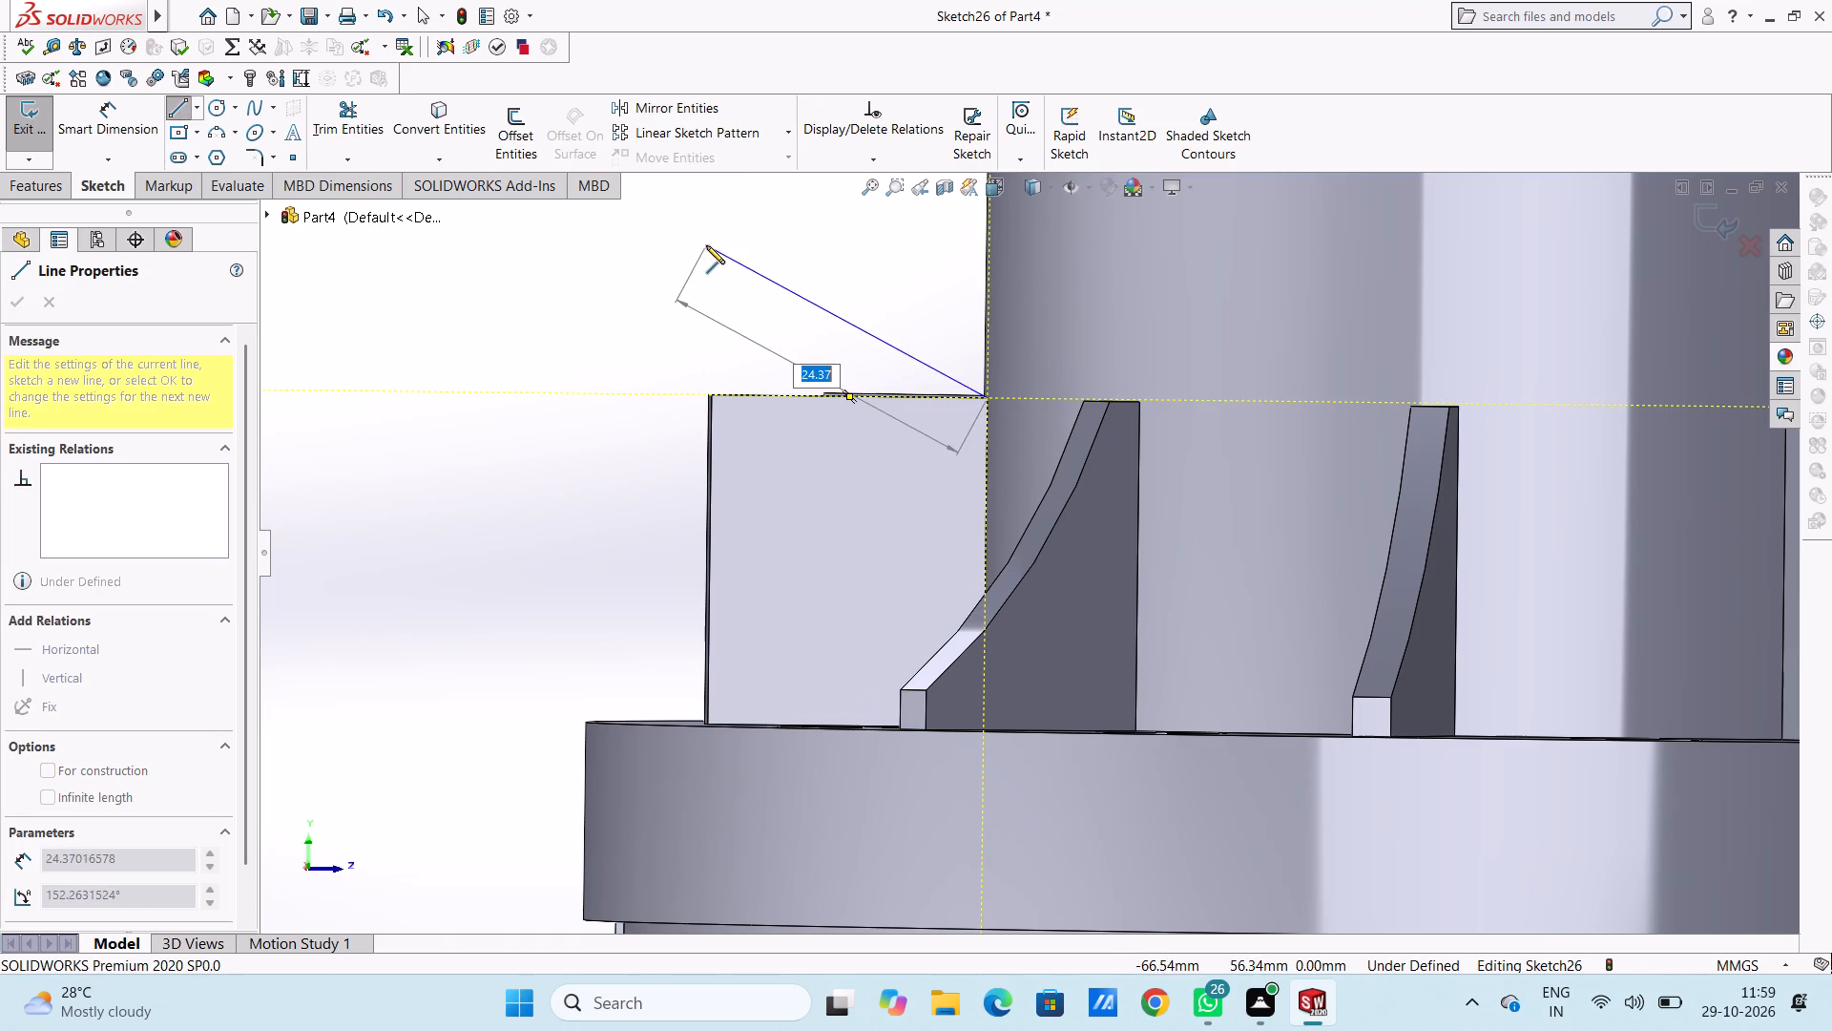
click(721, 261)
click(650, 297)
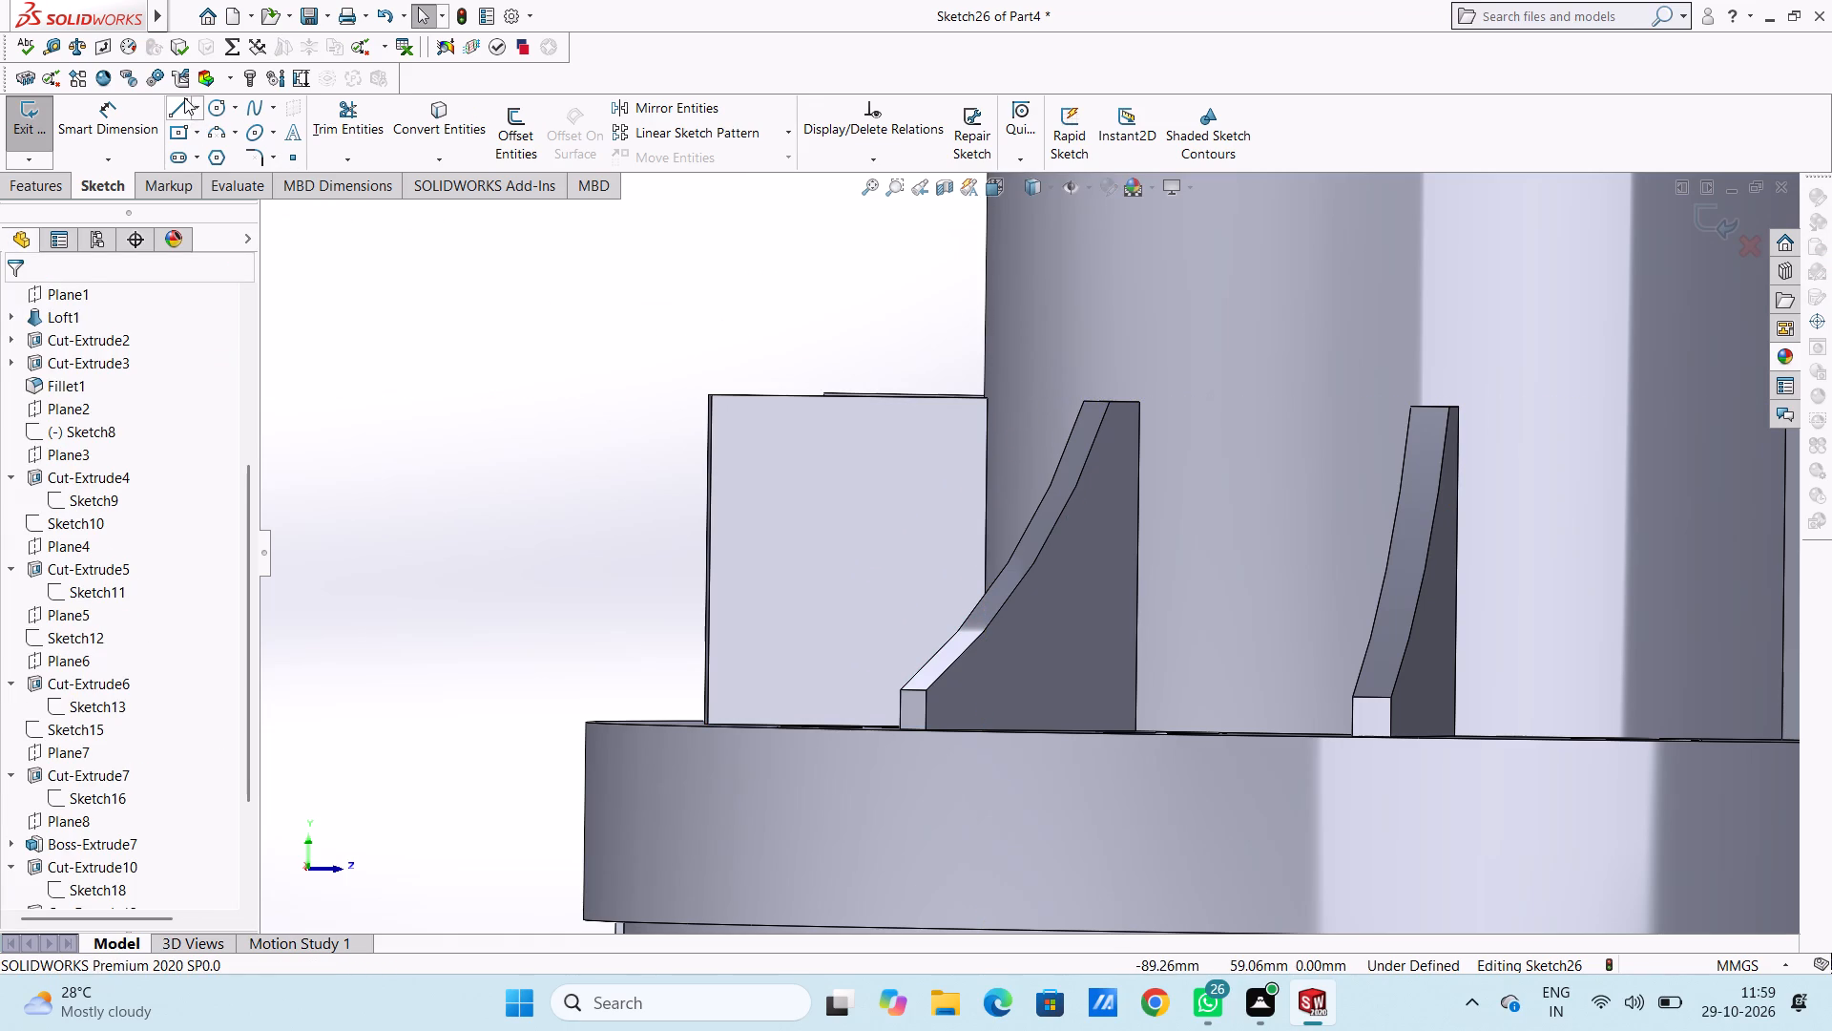
Draw the open line profile around the rib: 3 mm along its top edge, up, about 23 mm outward, about 26 mm down, and back to its outer edge.
click(183, 99)
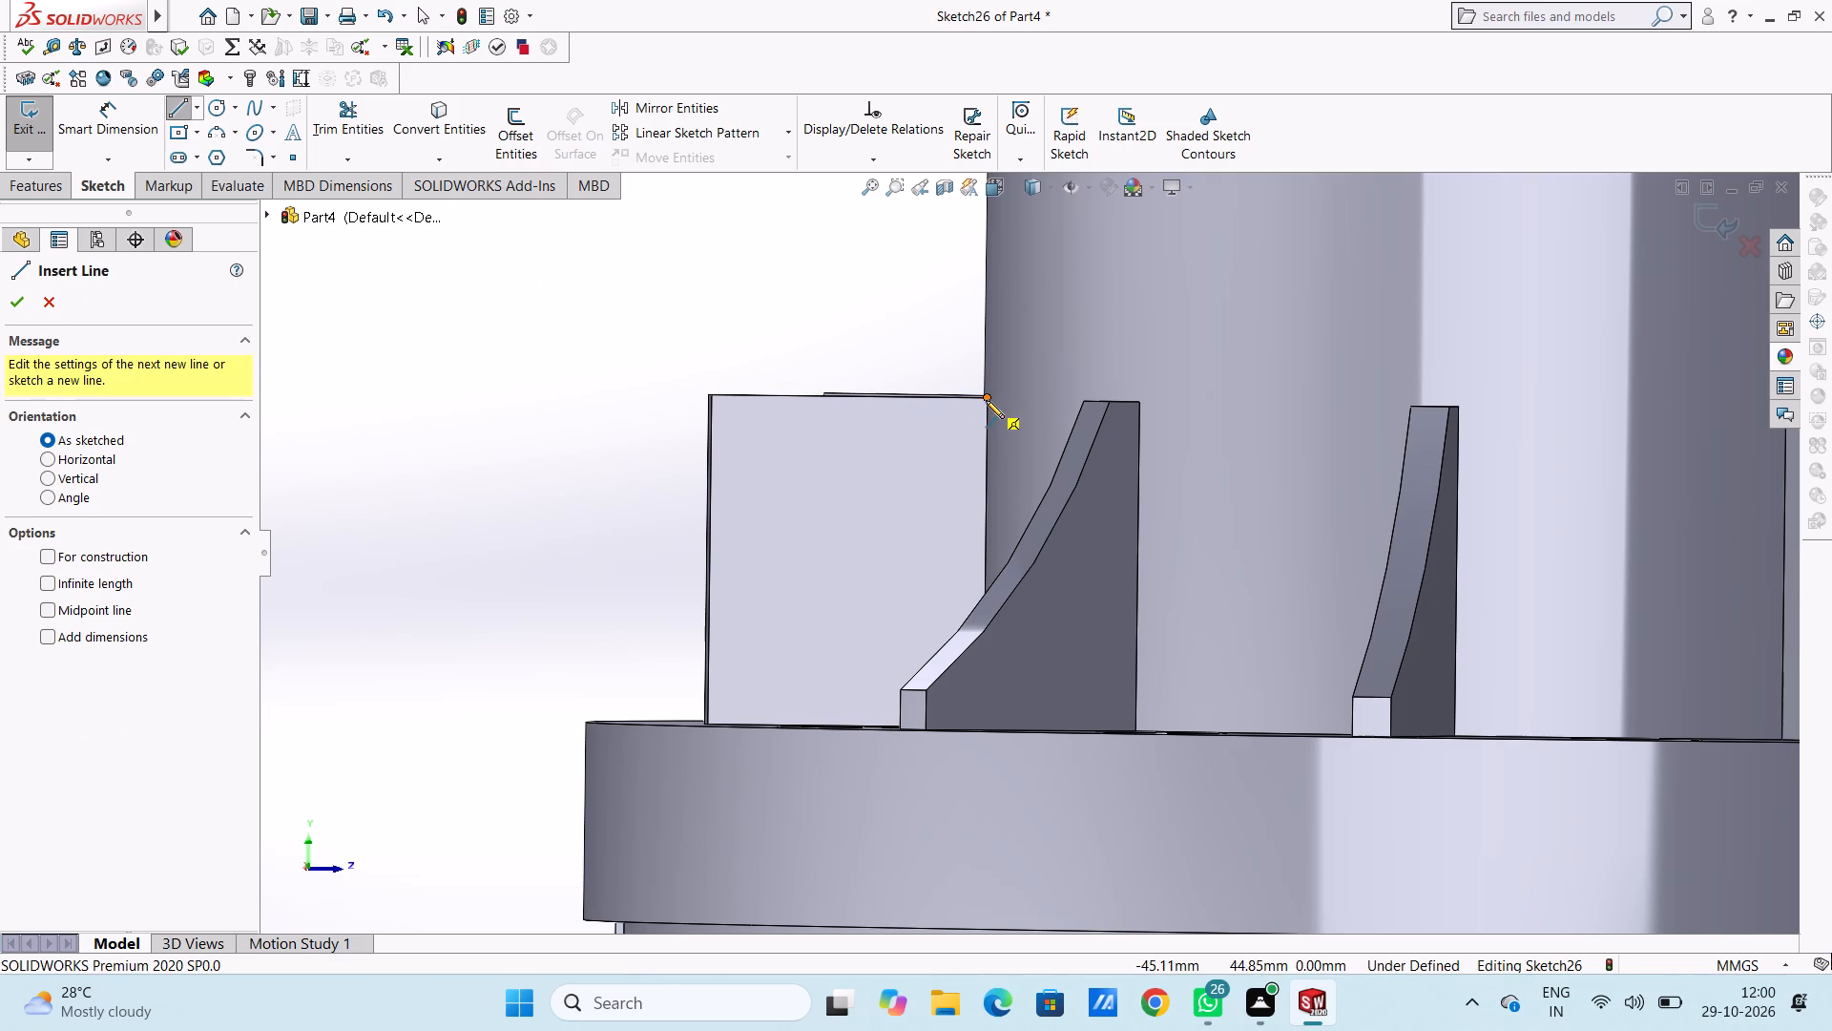
click(986, 400)
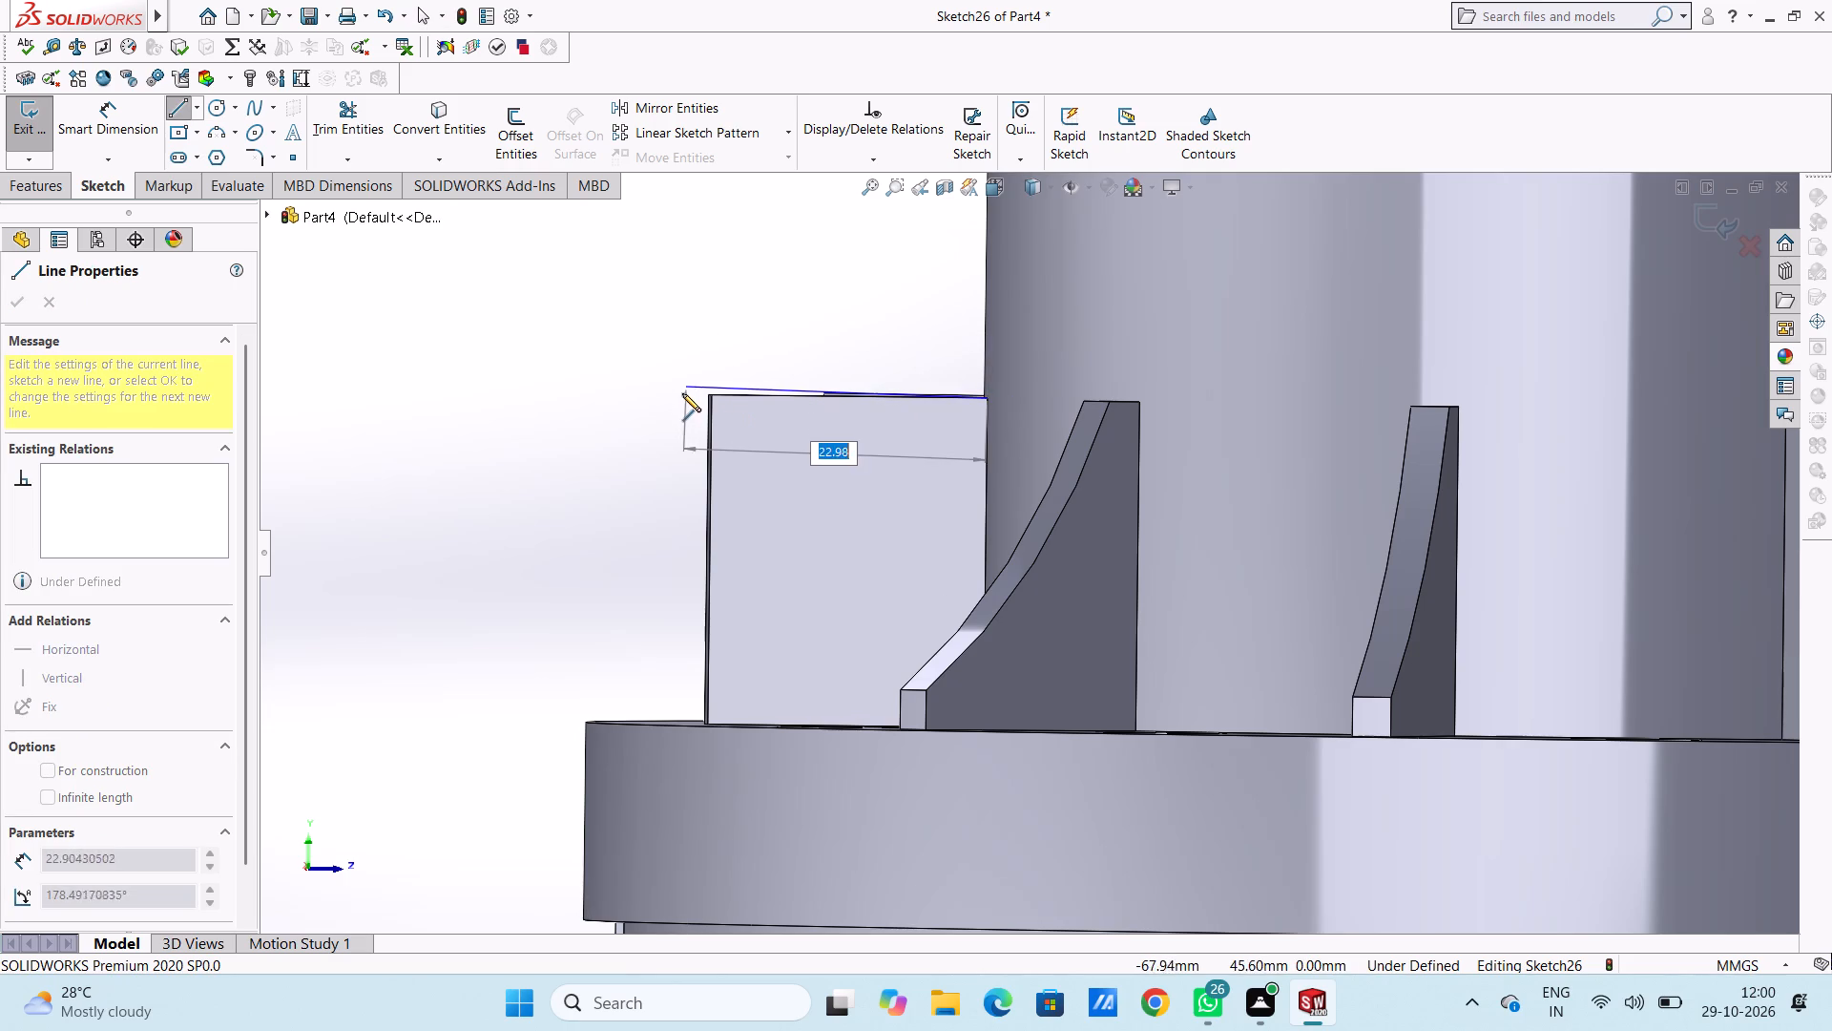
key(3)
key(Return)
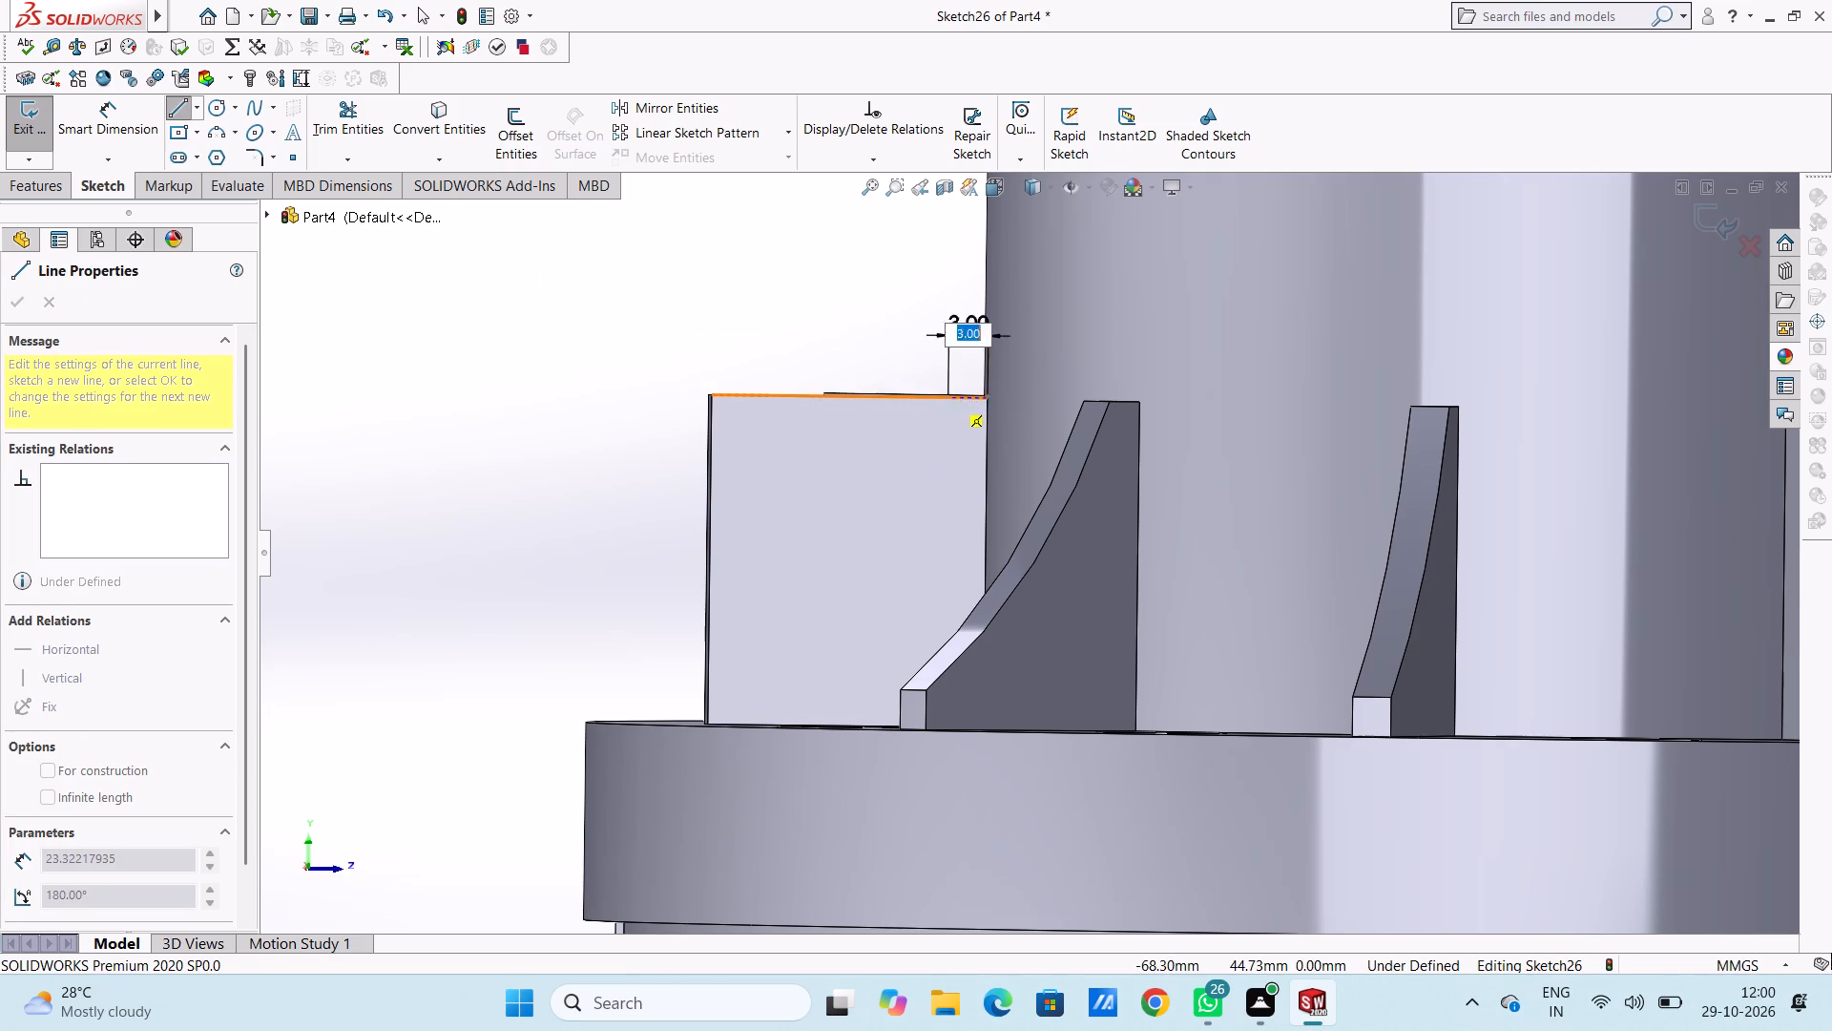
click(948, 346)
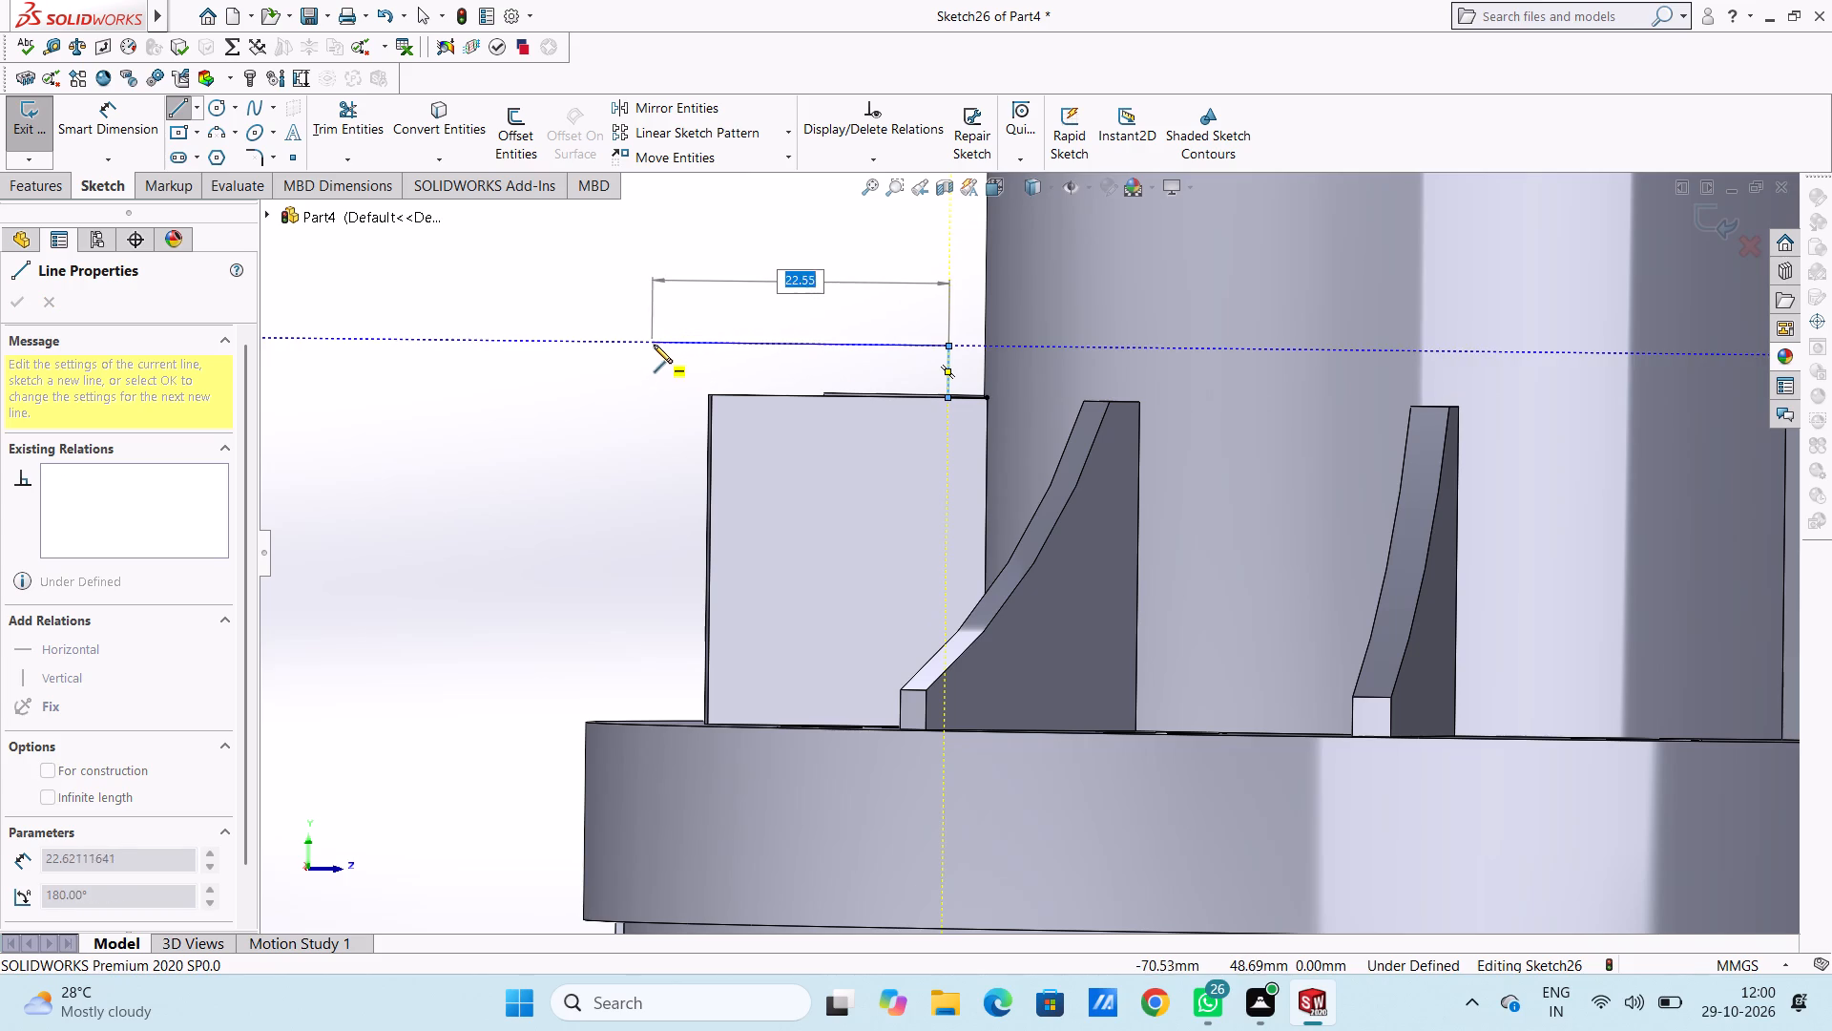
click(655, 342)
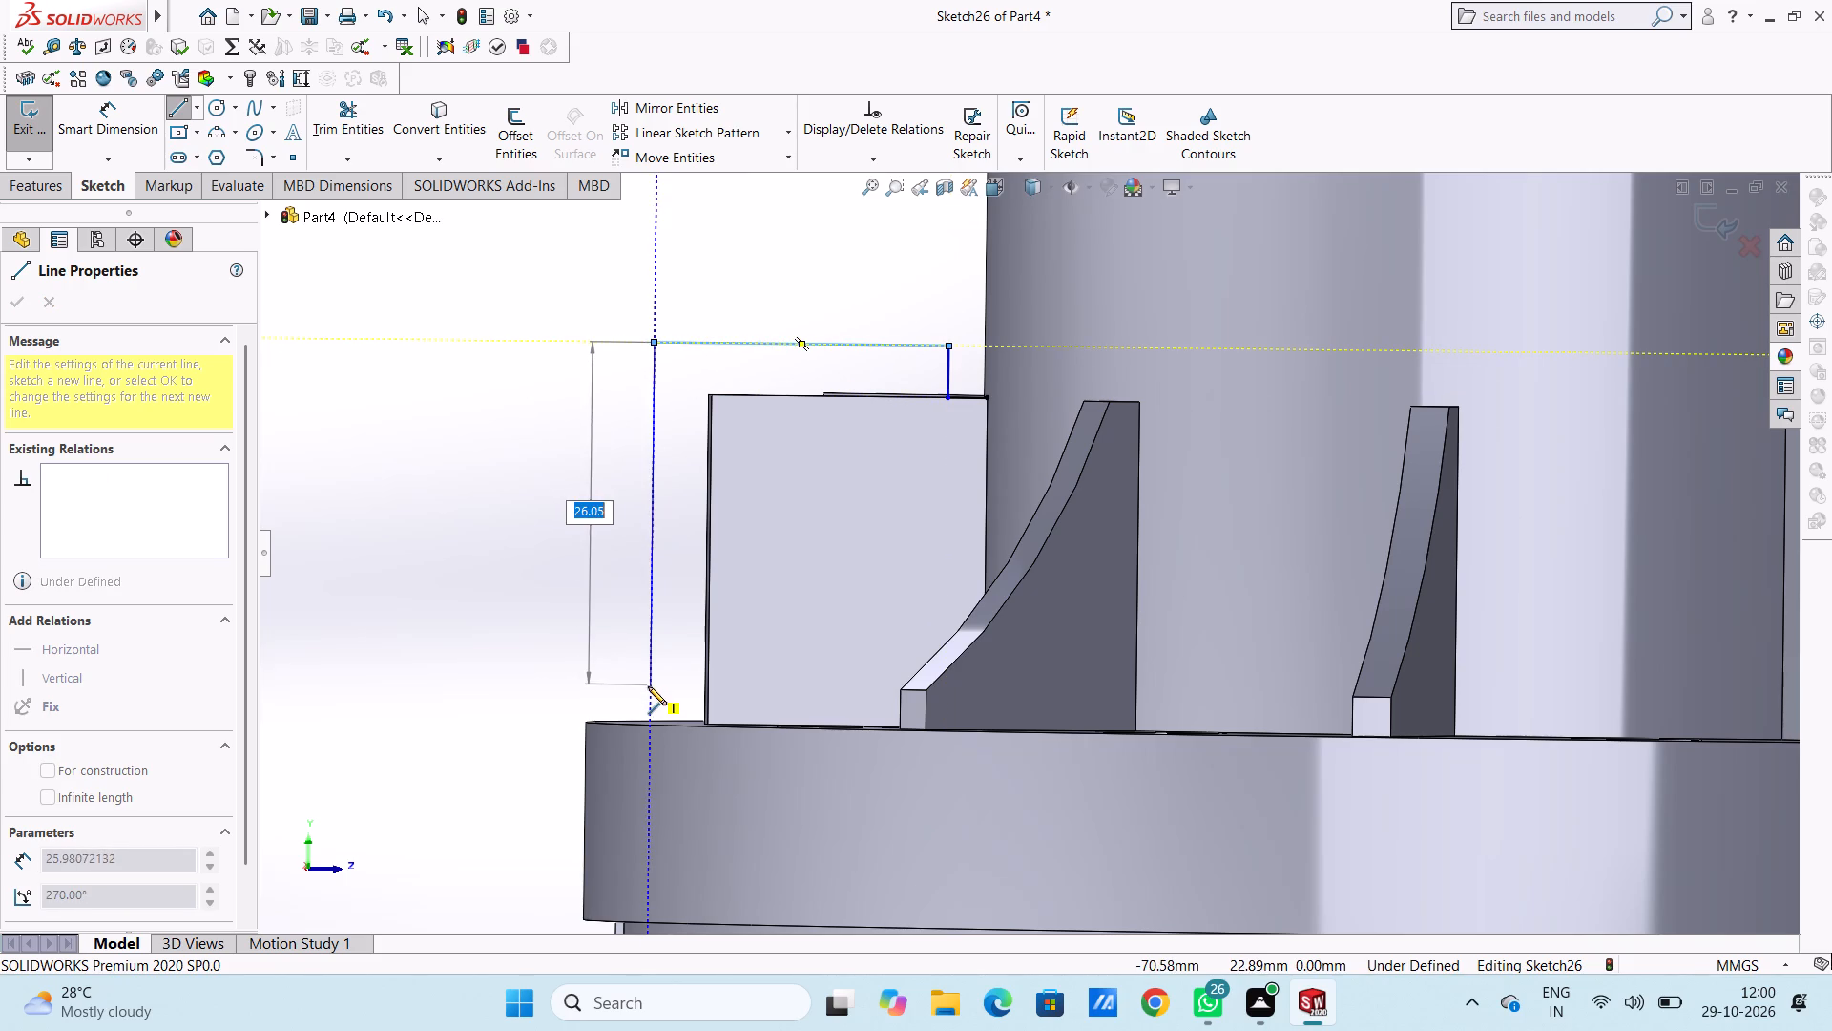
click(648, 688)
click(710, 692)
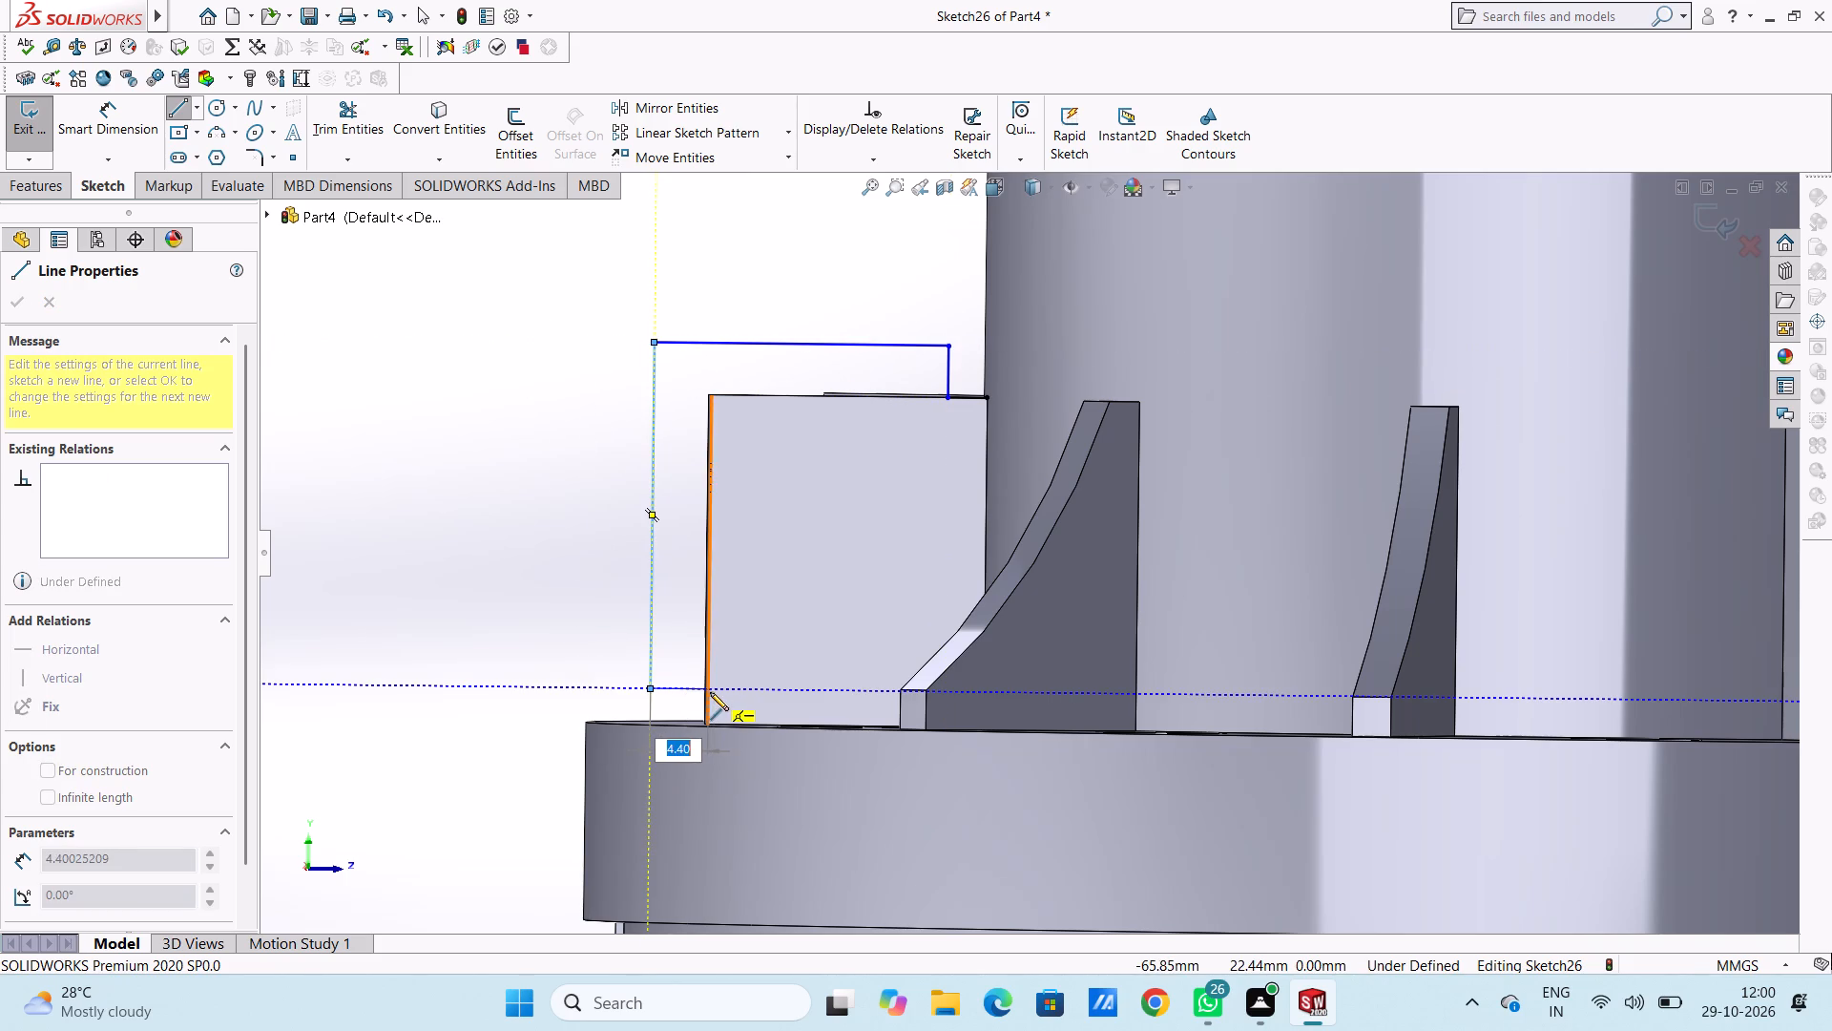
right_click(523, 476)
click(537, 489)
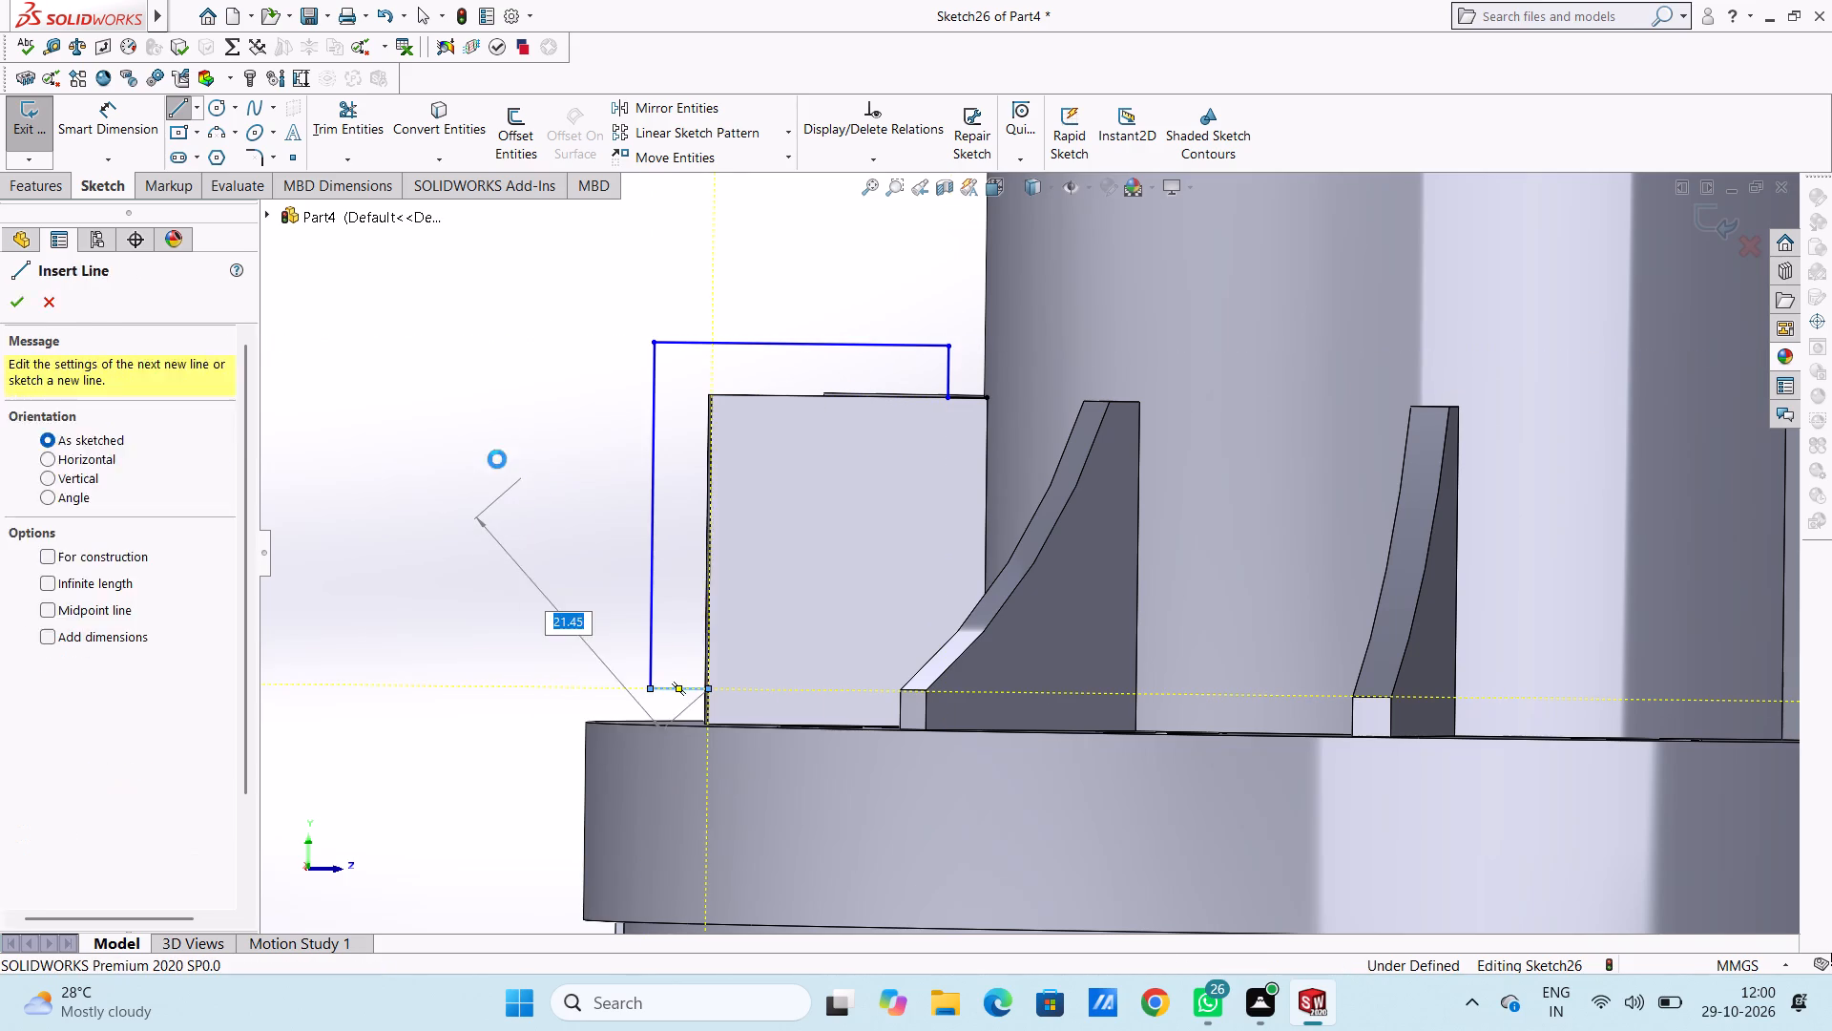
click(497, 458)
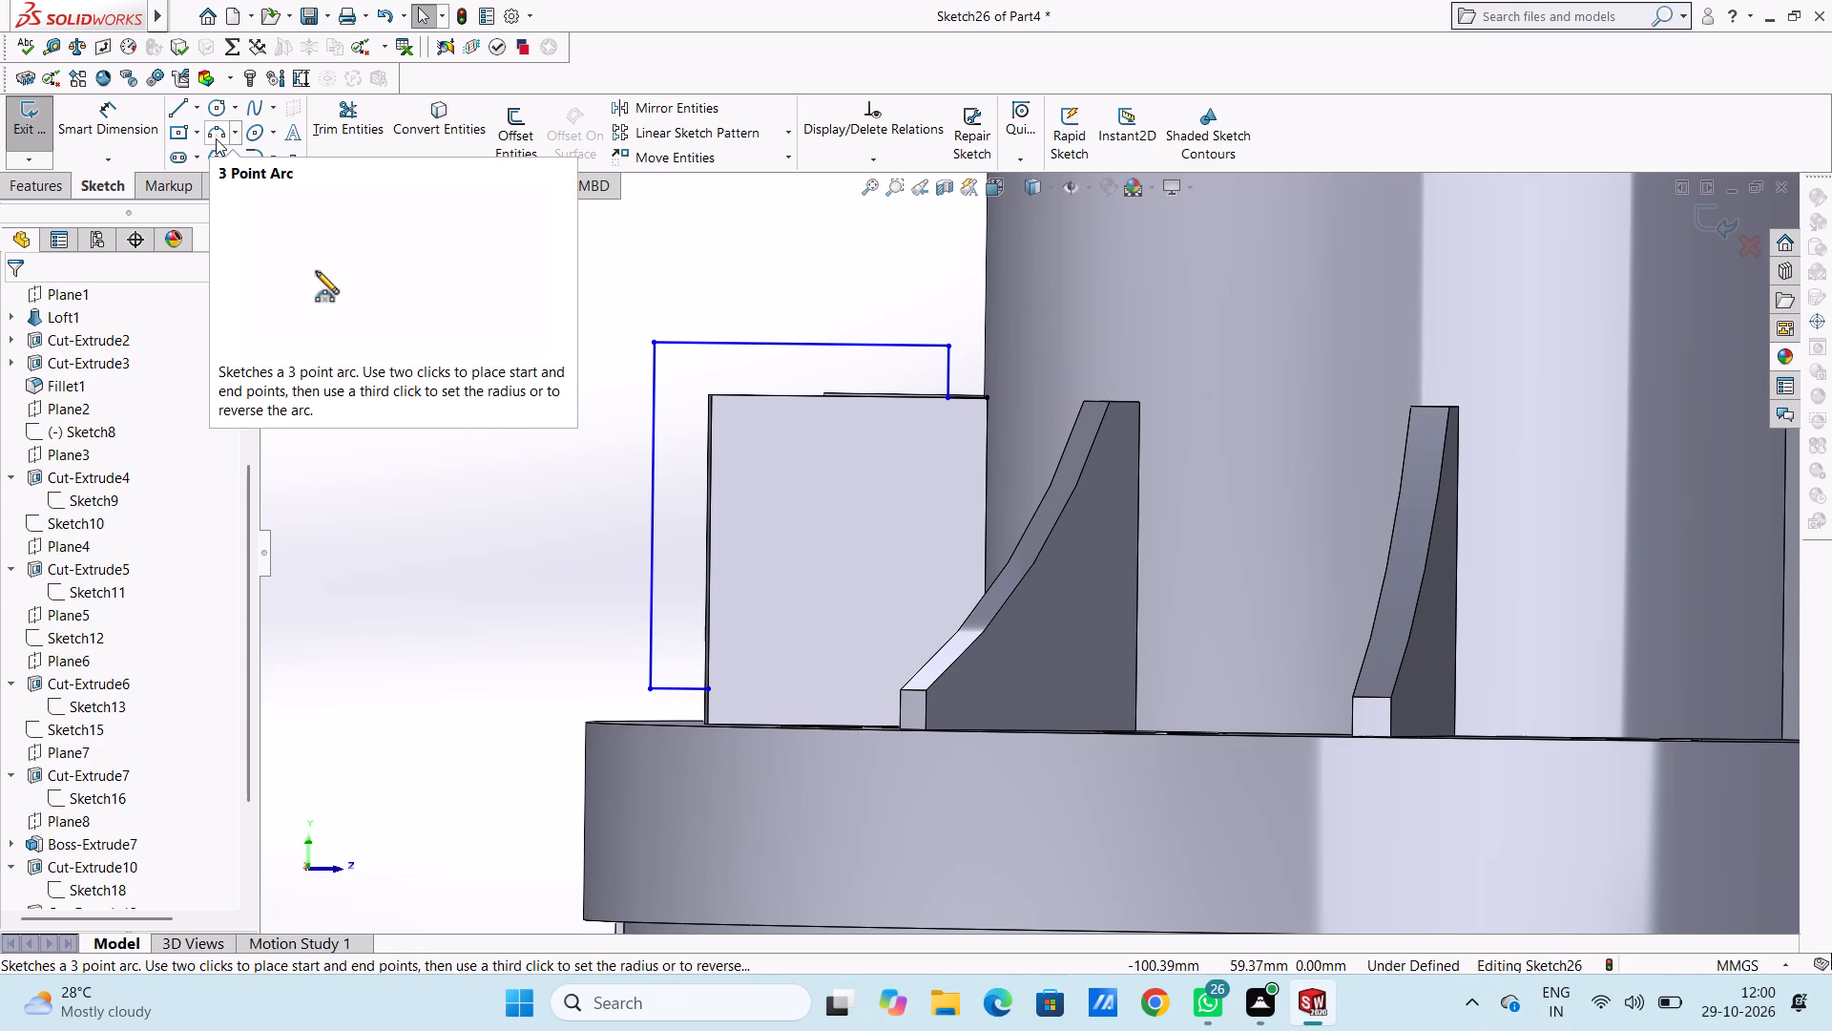
Dimension the profile's lower endpoint 3 mm above the bottom corner of the rib's outer edge.
click(117, 109)
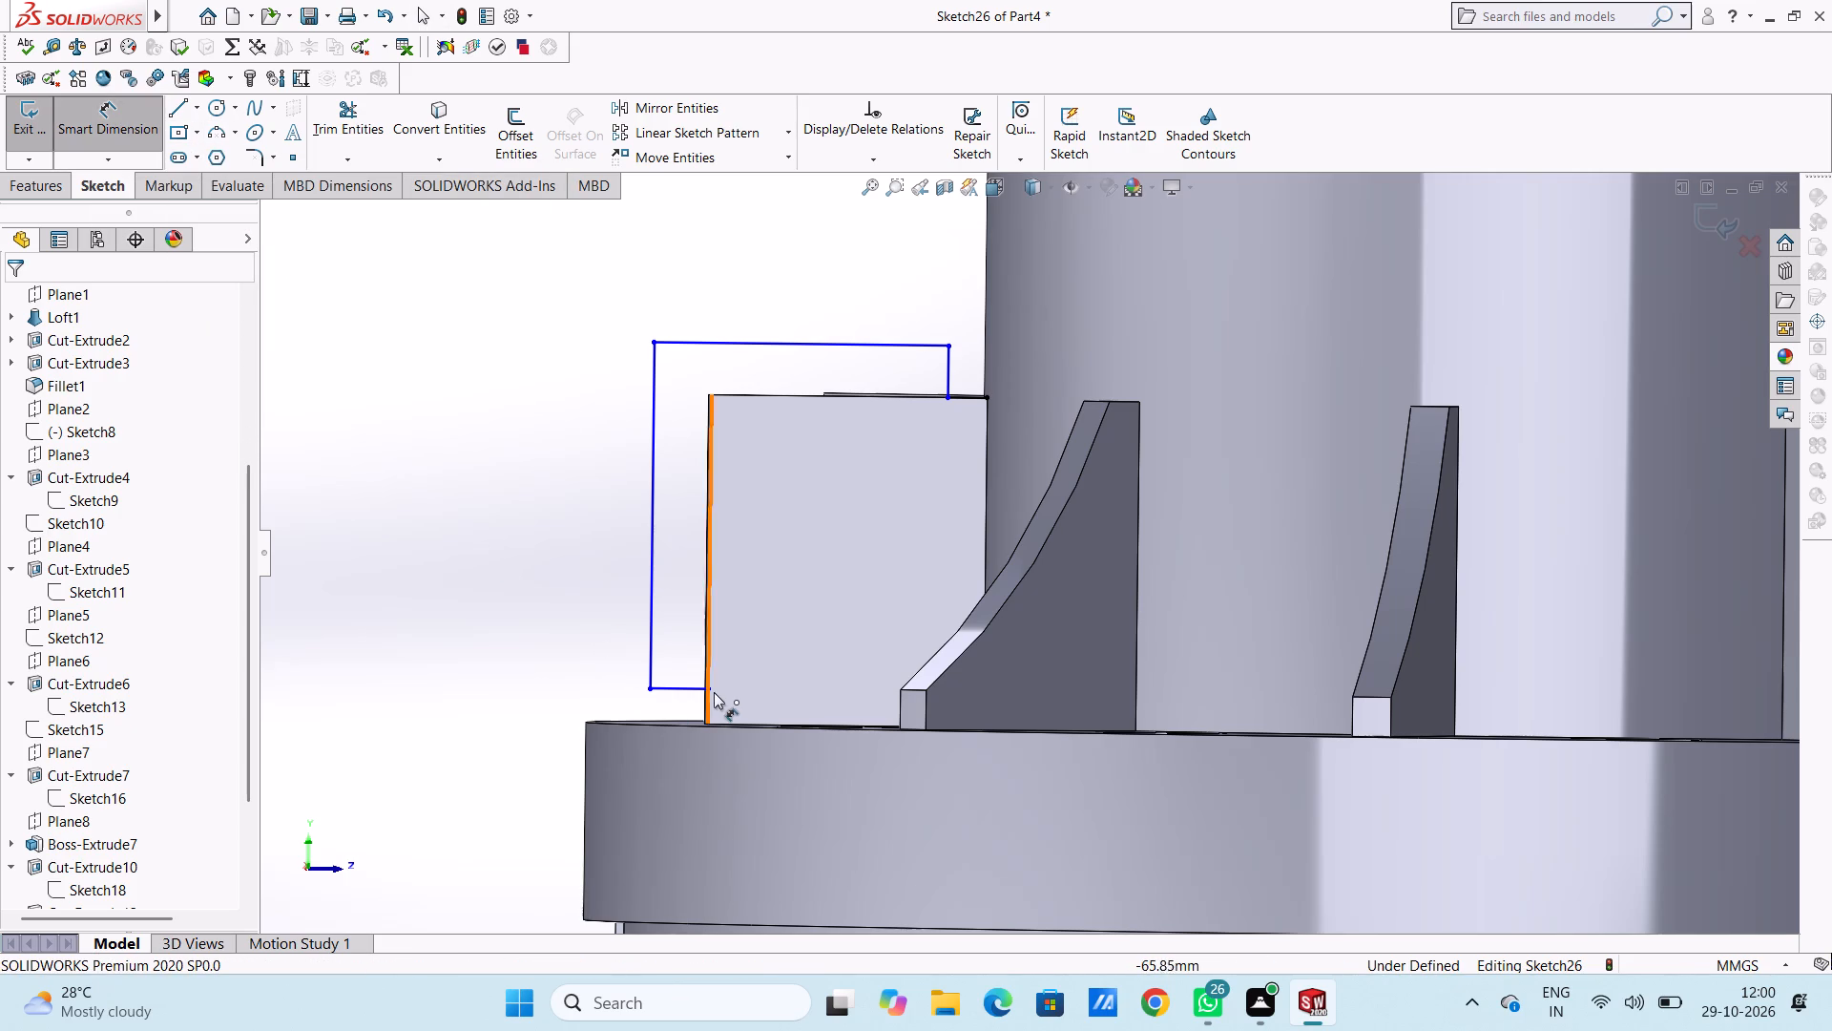
click(711, 692)
click(709, 723)
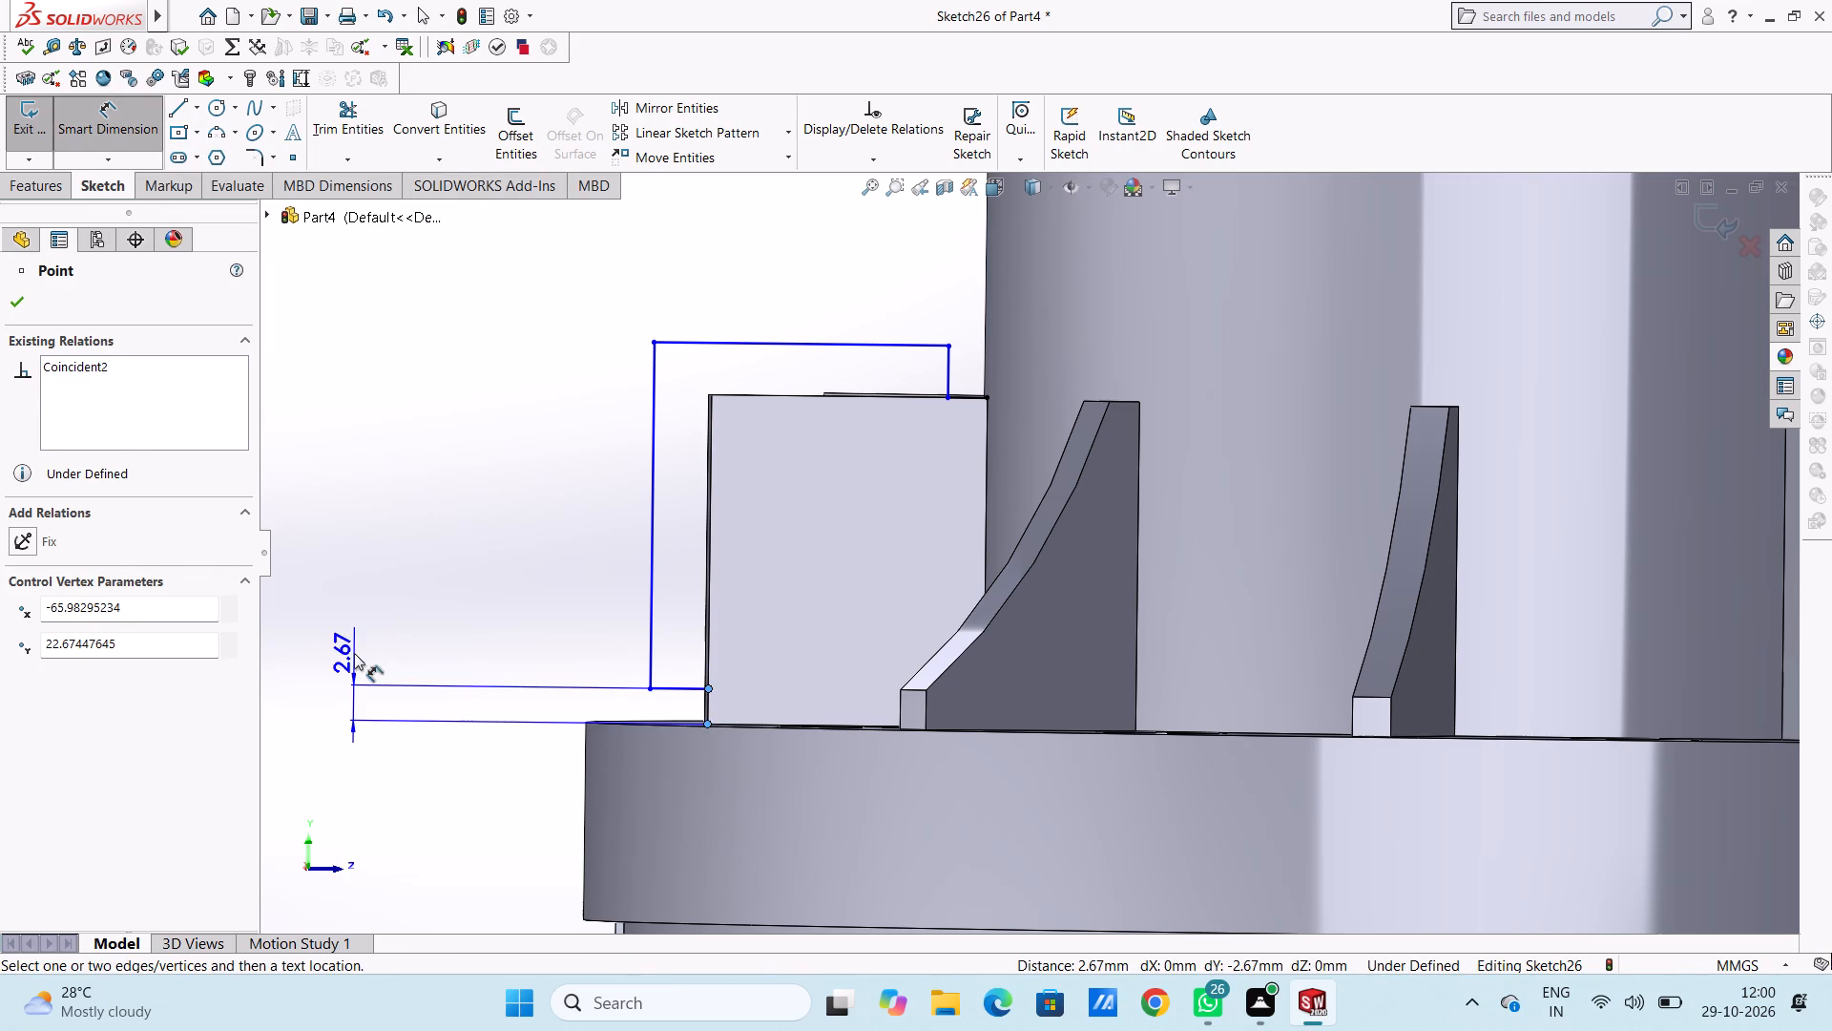
click(354, 653)
key(3)
key(Return)
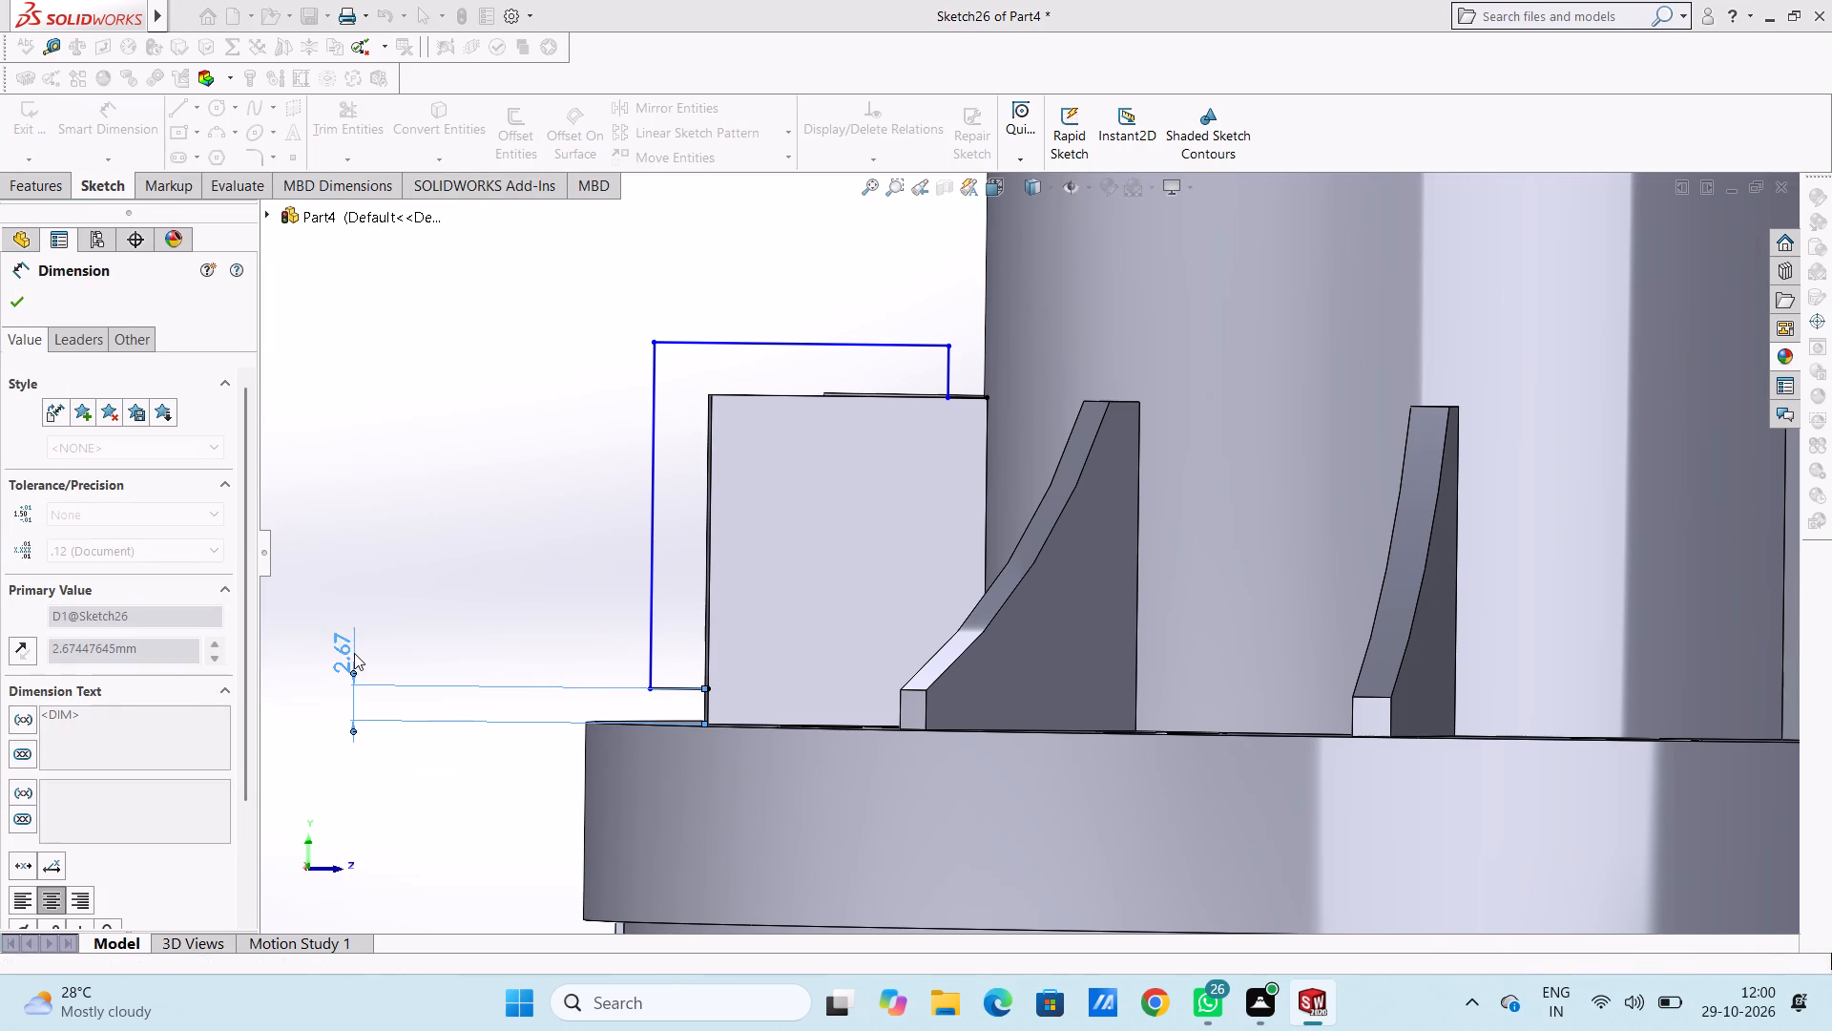
click(504, 556)
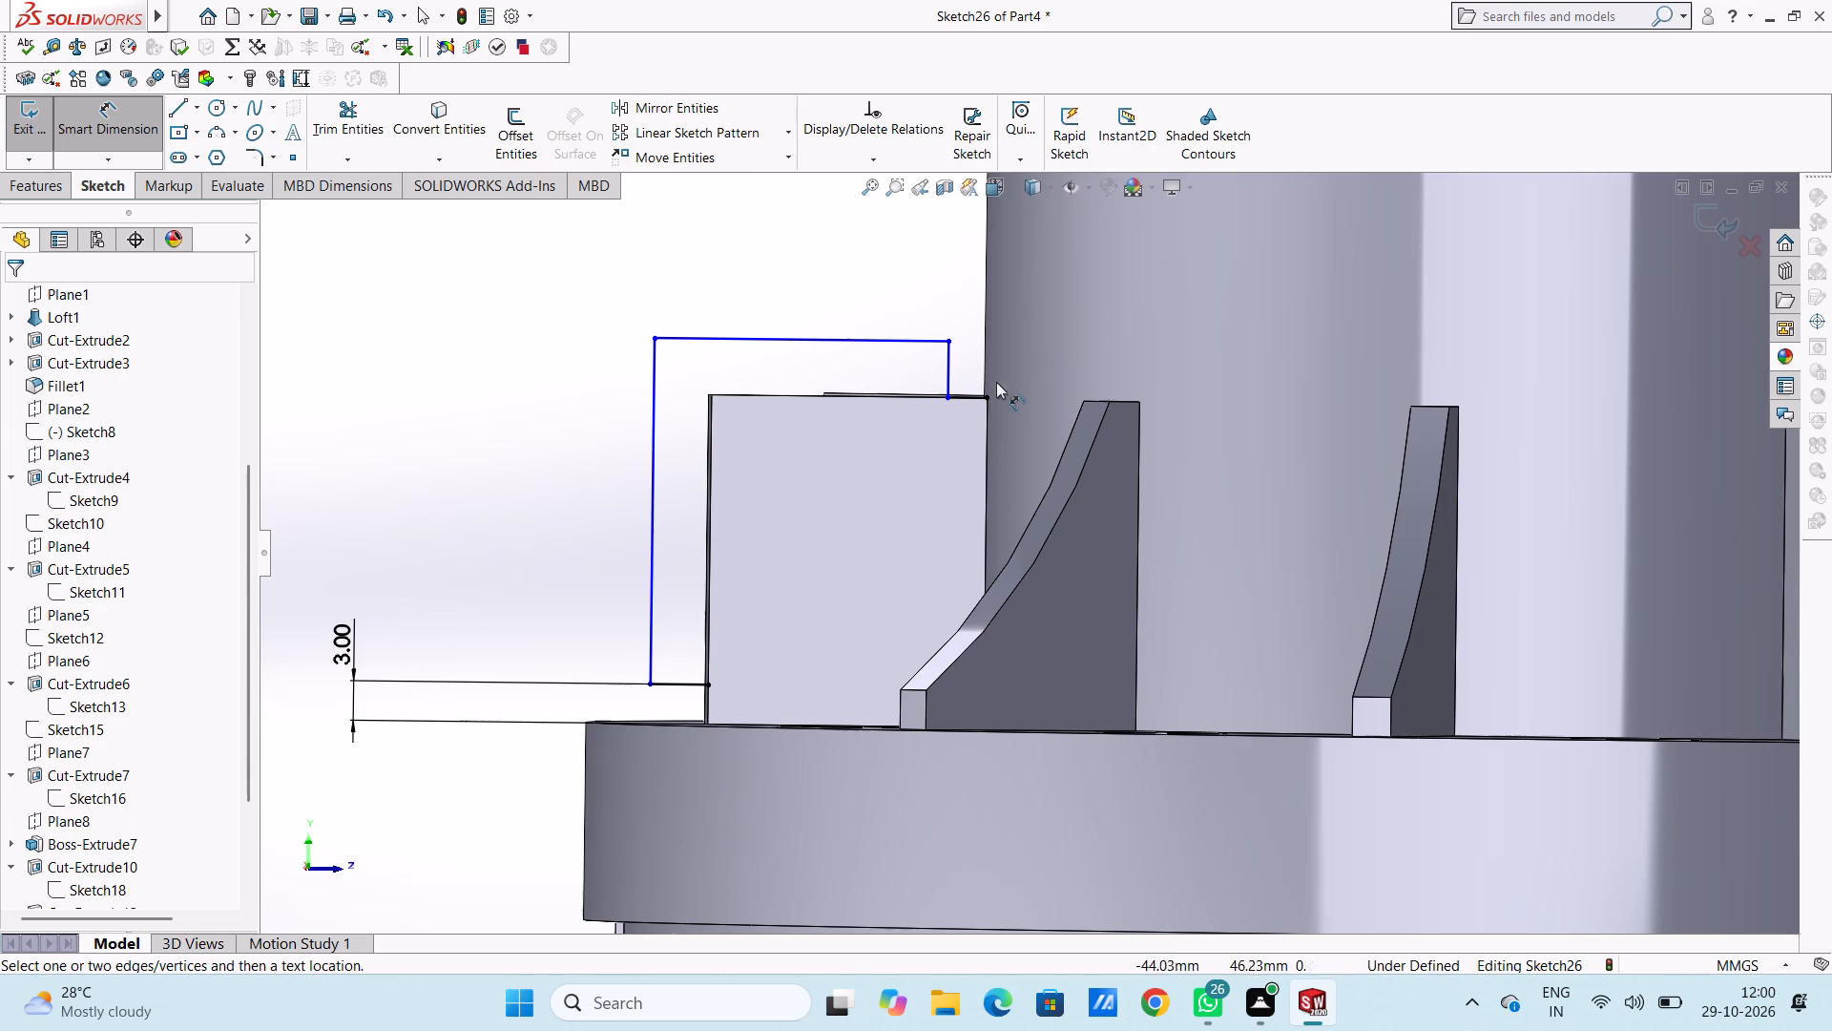
Dimension the short line on the rib's top edge, keeping its 3 mm length.
click(979, 397)
scroll(985, 323, up, 4)
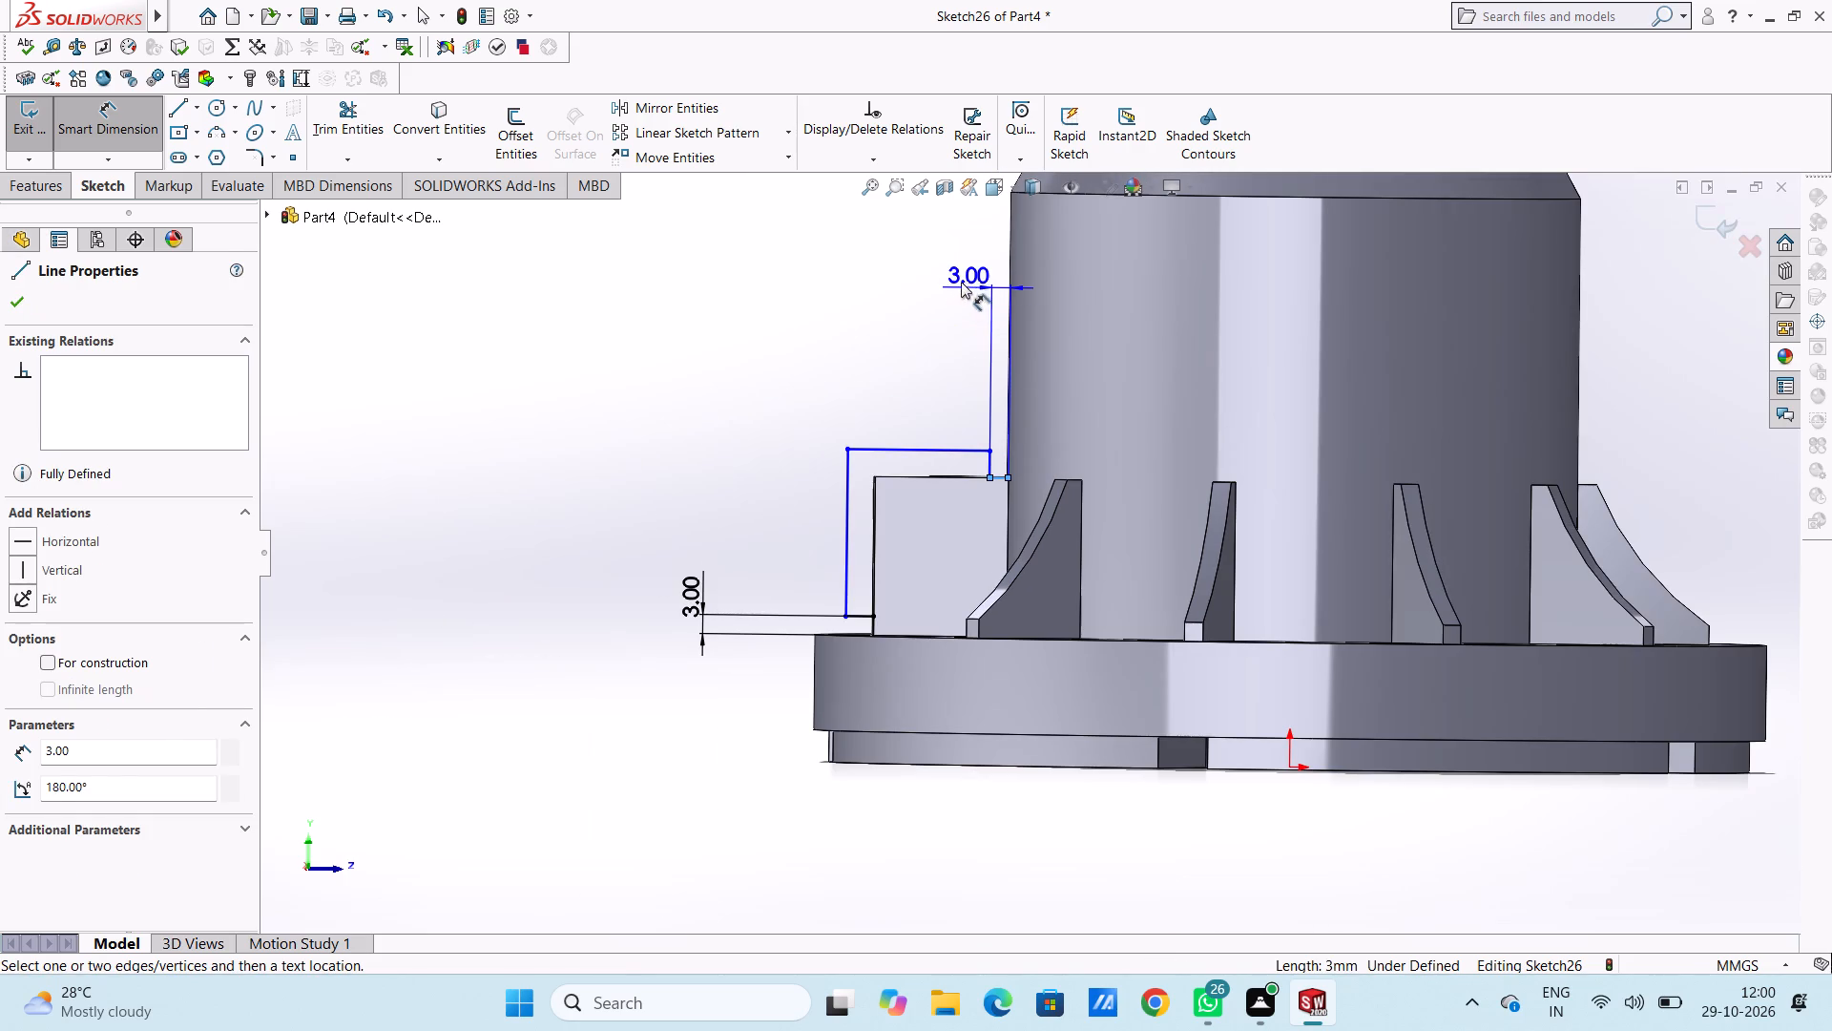
click(912, 279)
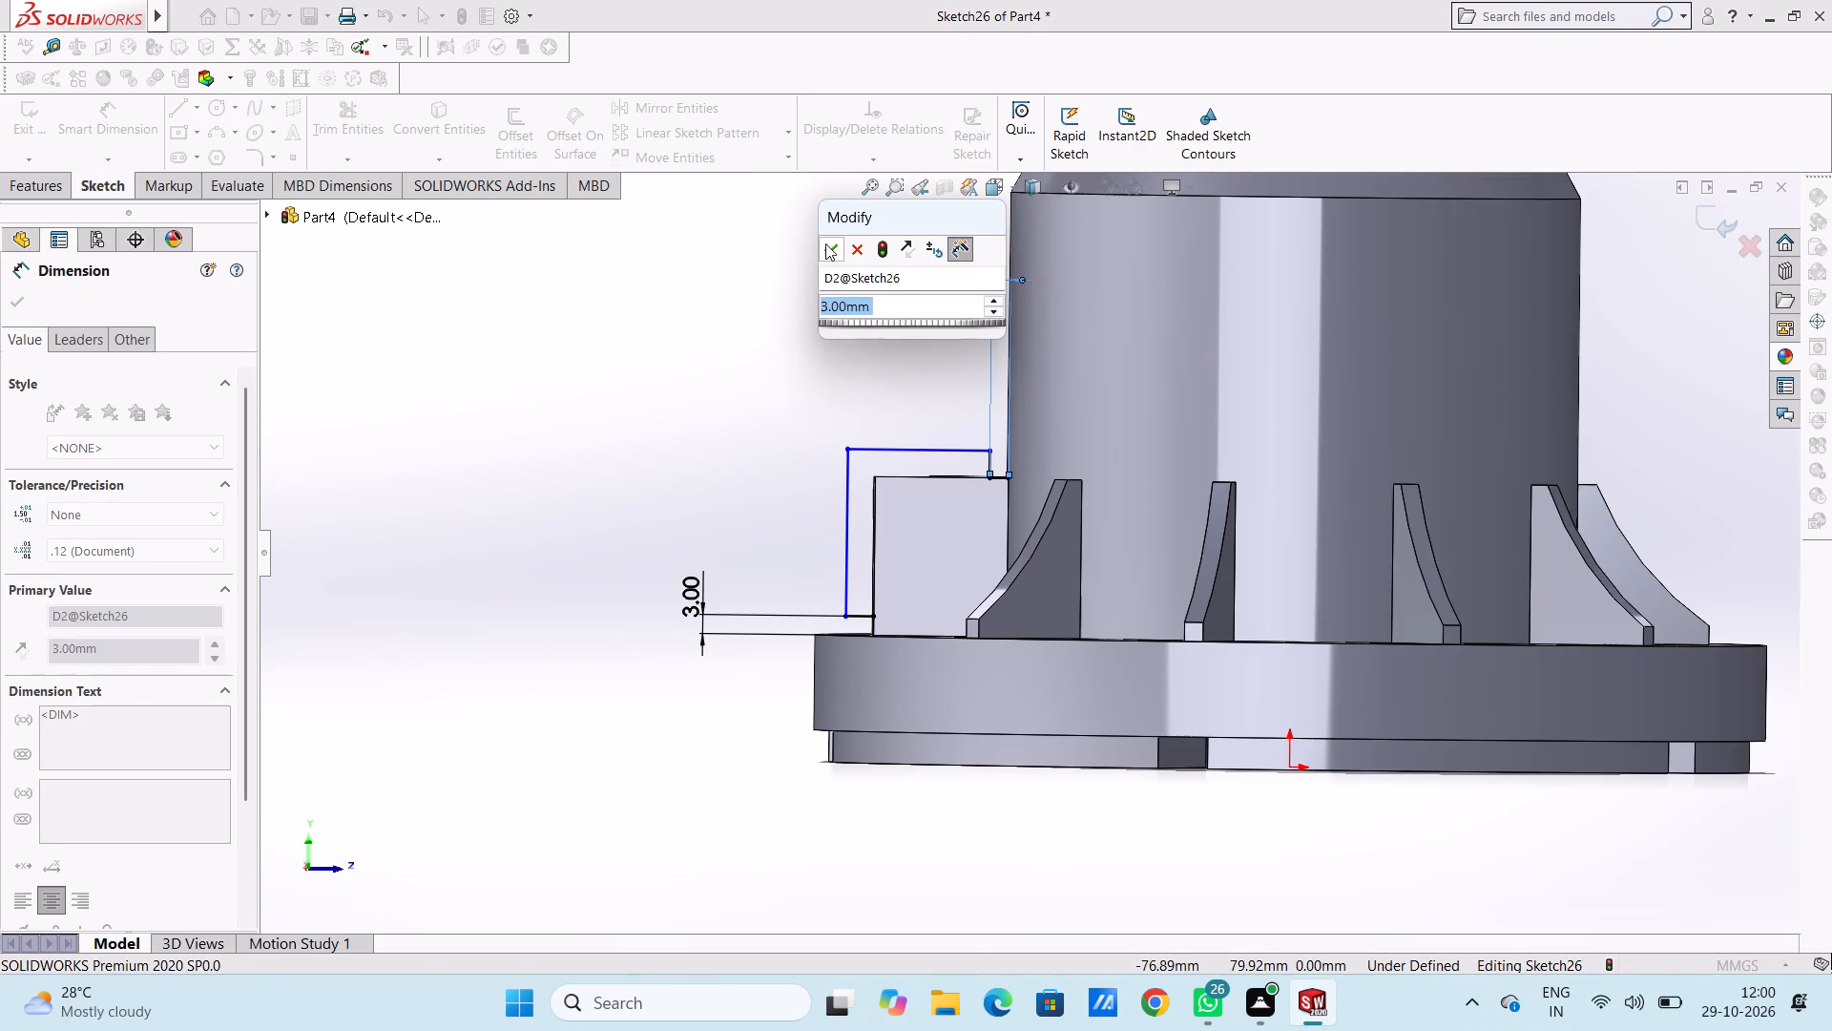
click(825, 242)
click(716, 320)
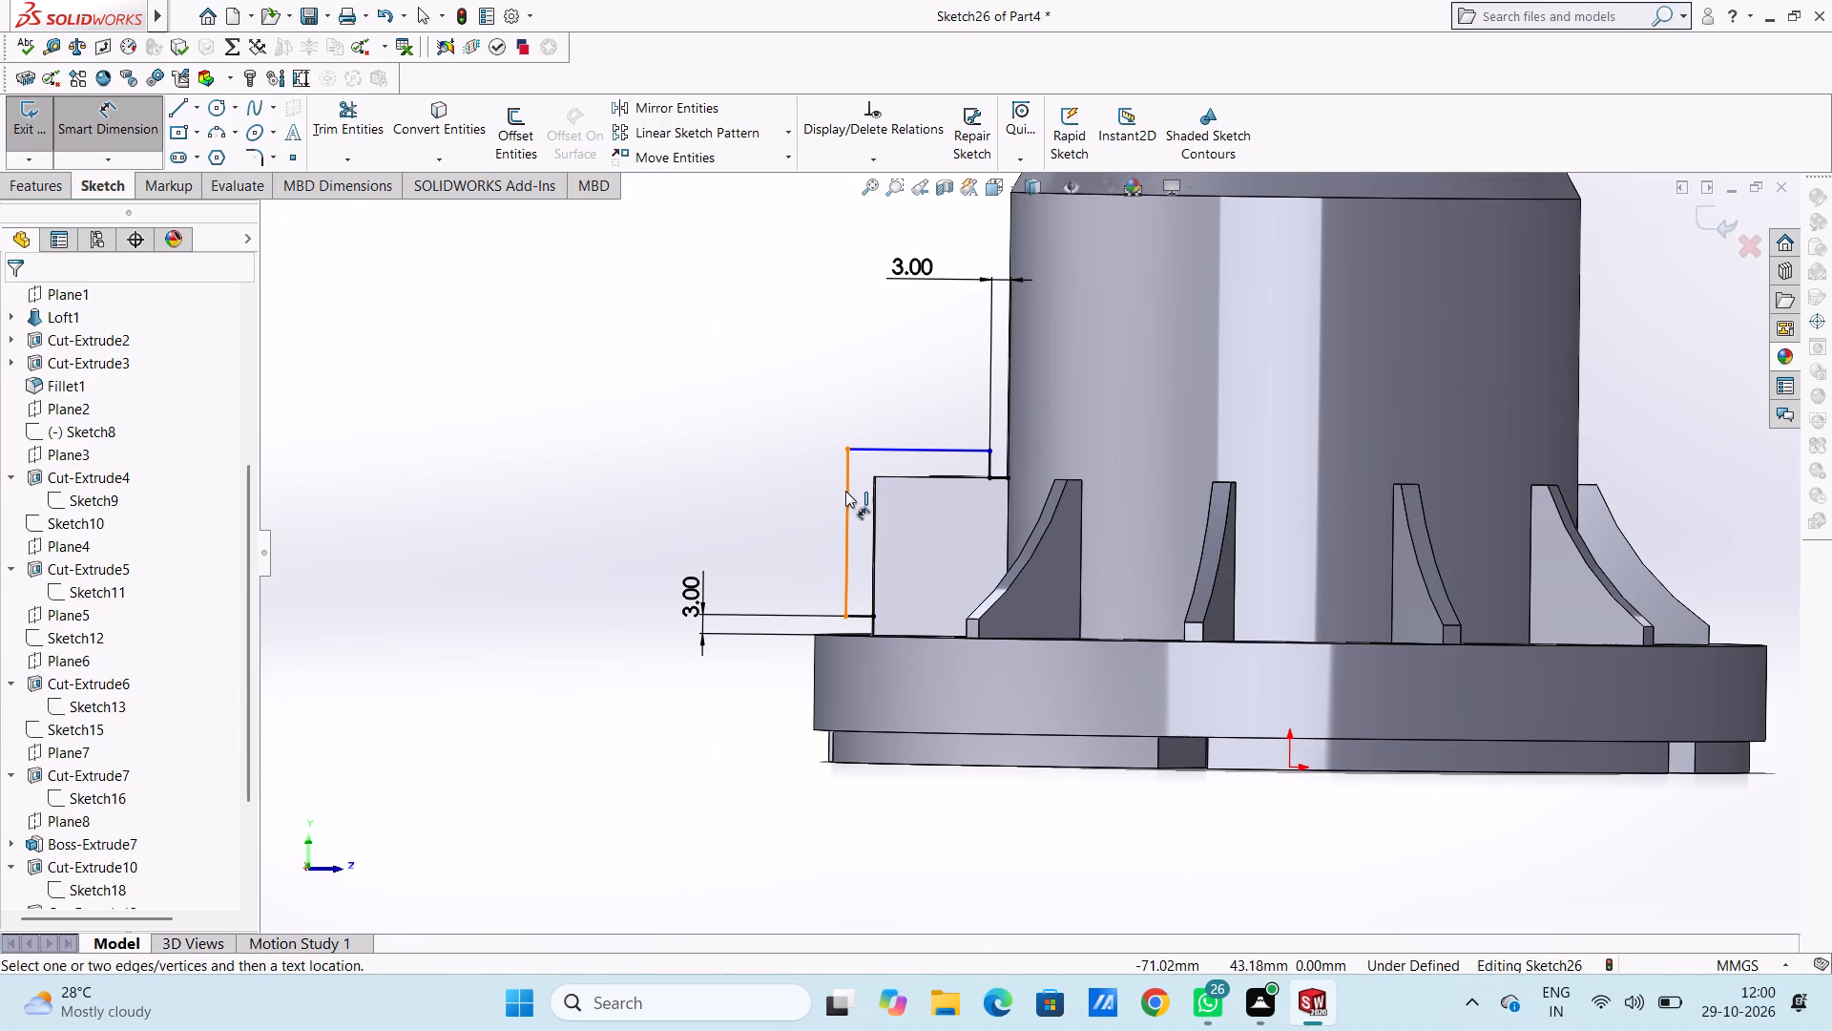
Dimension the rib profile's outer vertical line and its upper horizontal line, keeping both lengths as drawn.
click(847, 494)
click(574, 472)
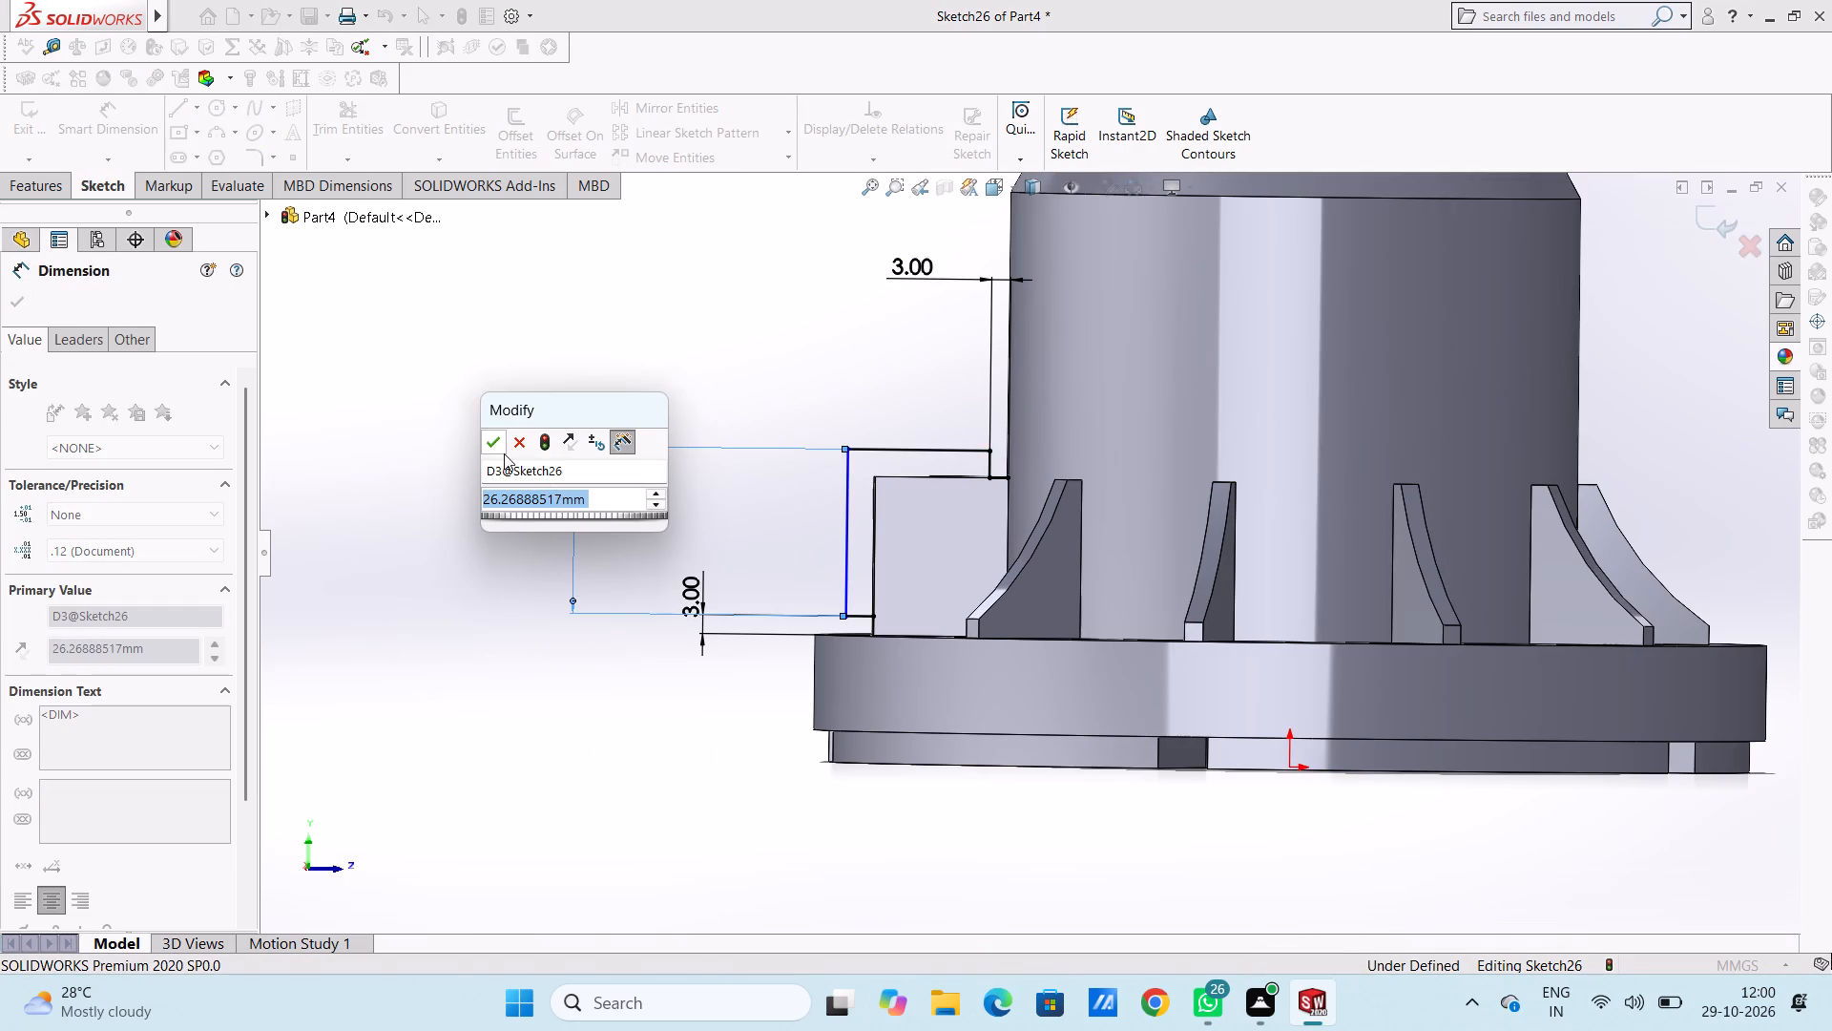
click(495, 449)
click(545, 341)
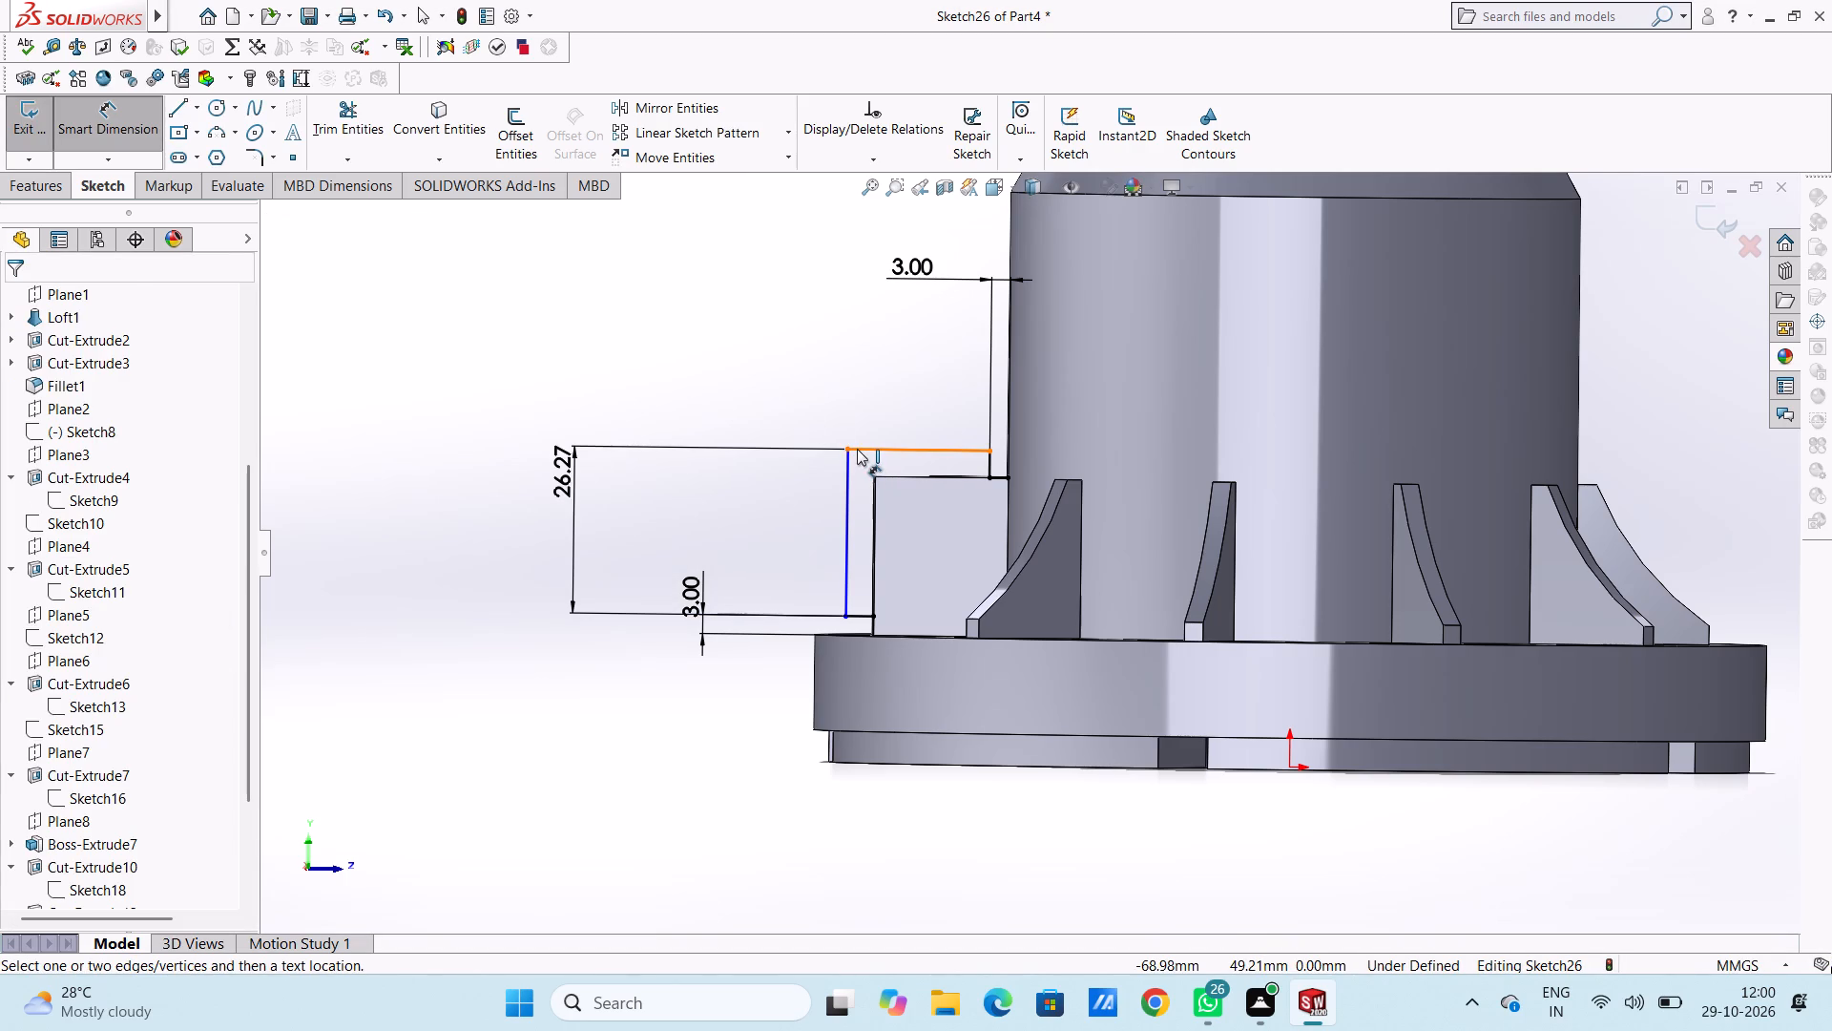
click(857, 448)
click(892, 281)
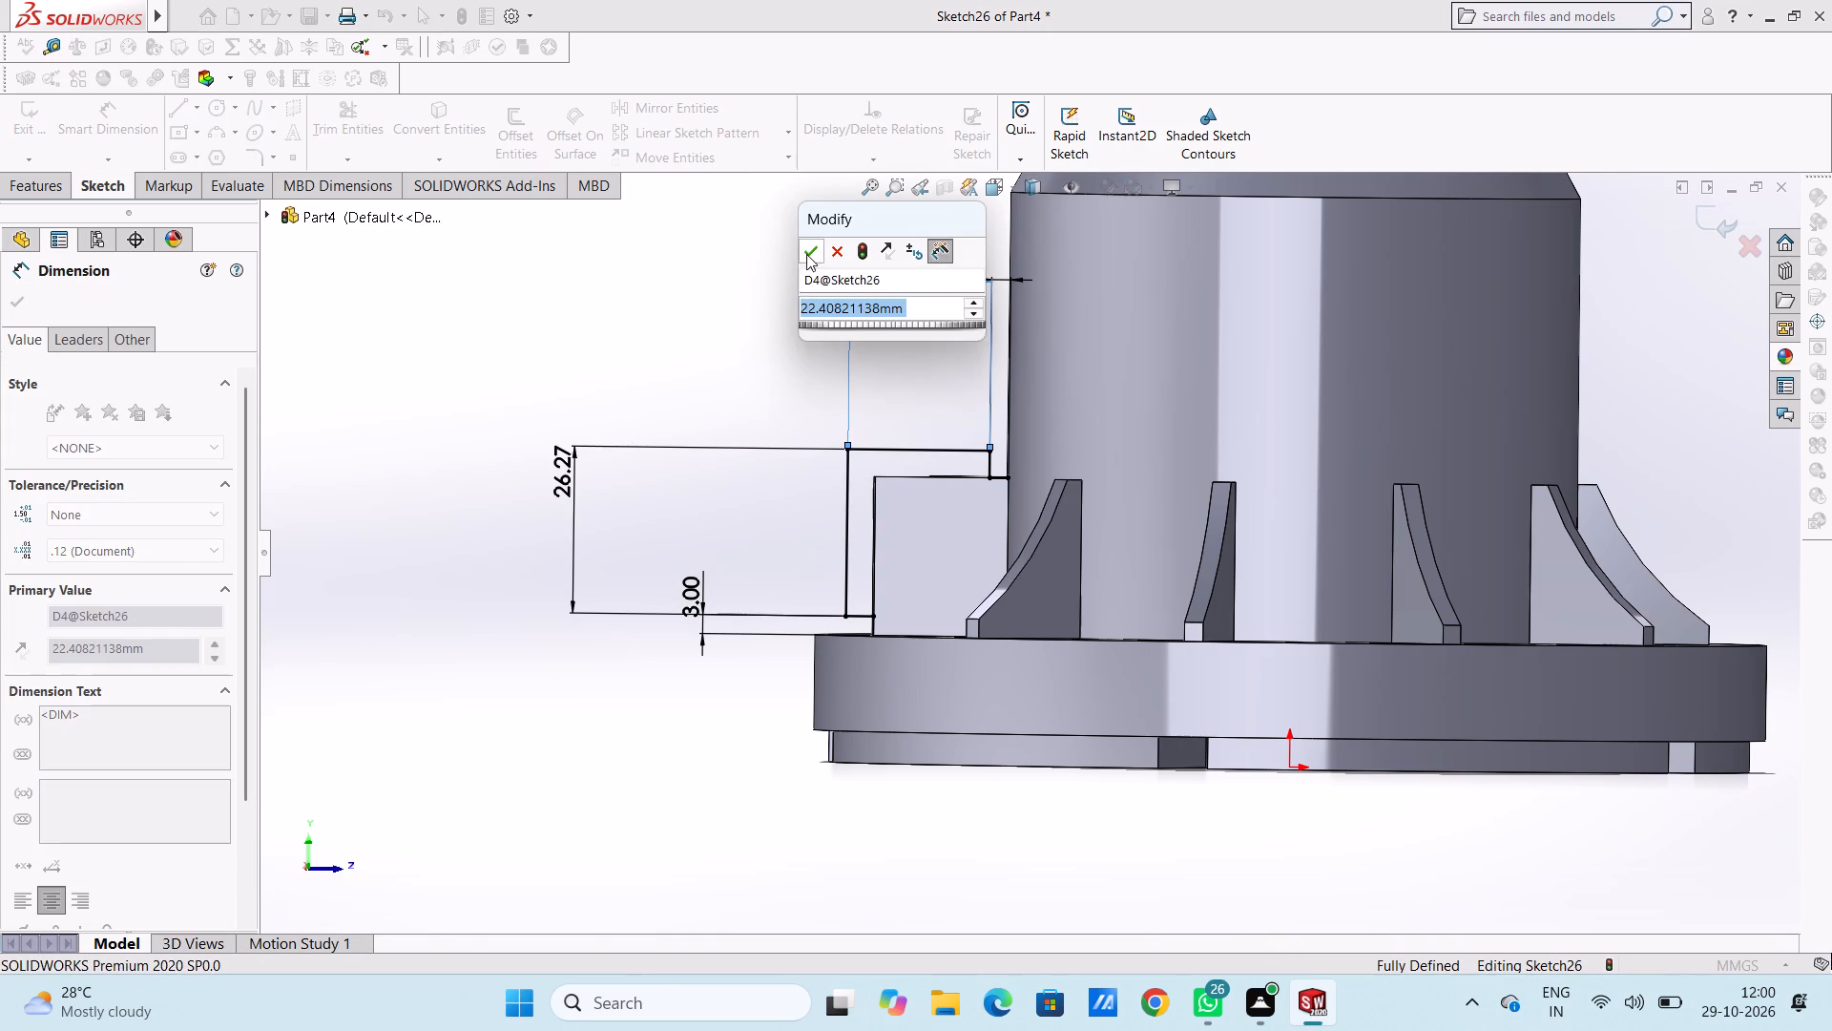
click(808, 251)
click(673, 347)
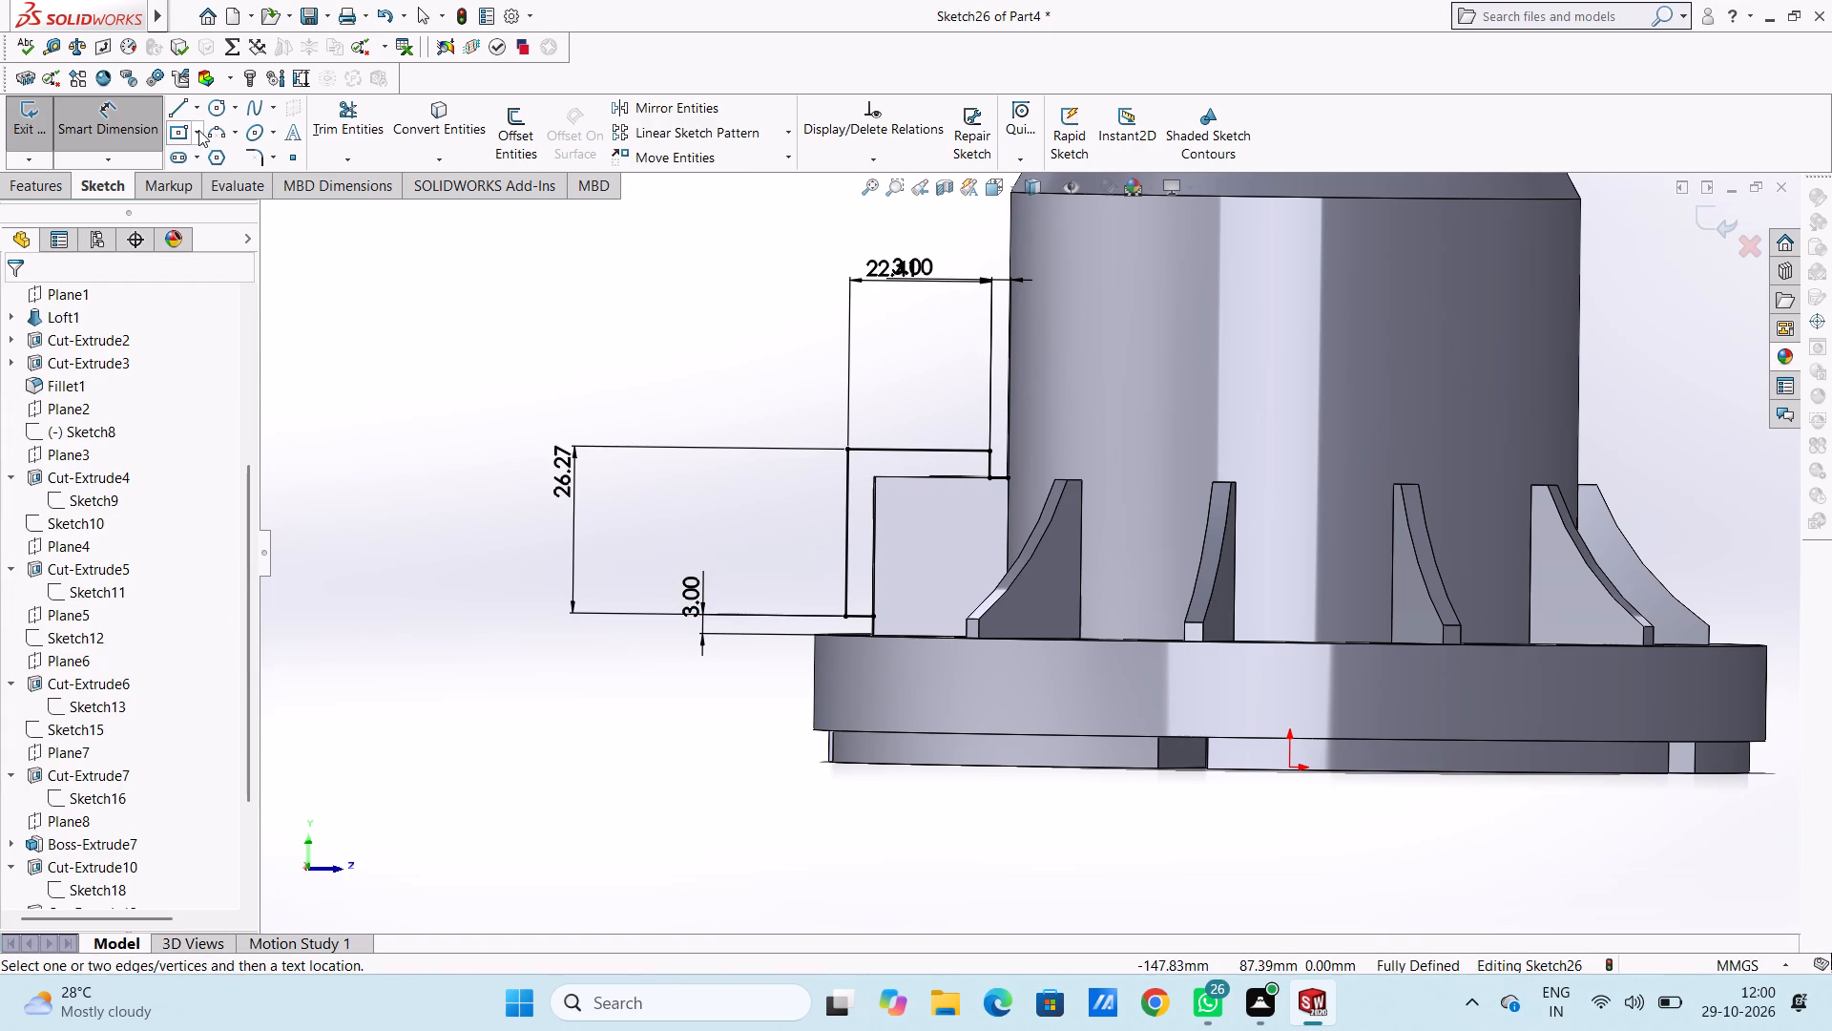
Close the profile with a three-point arc of radius 50 mm from its lower endpoint to the end of the 3 mm line.
click(213, 140)
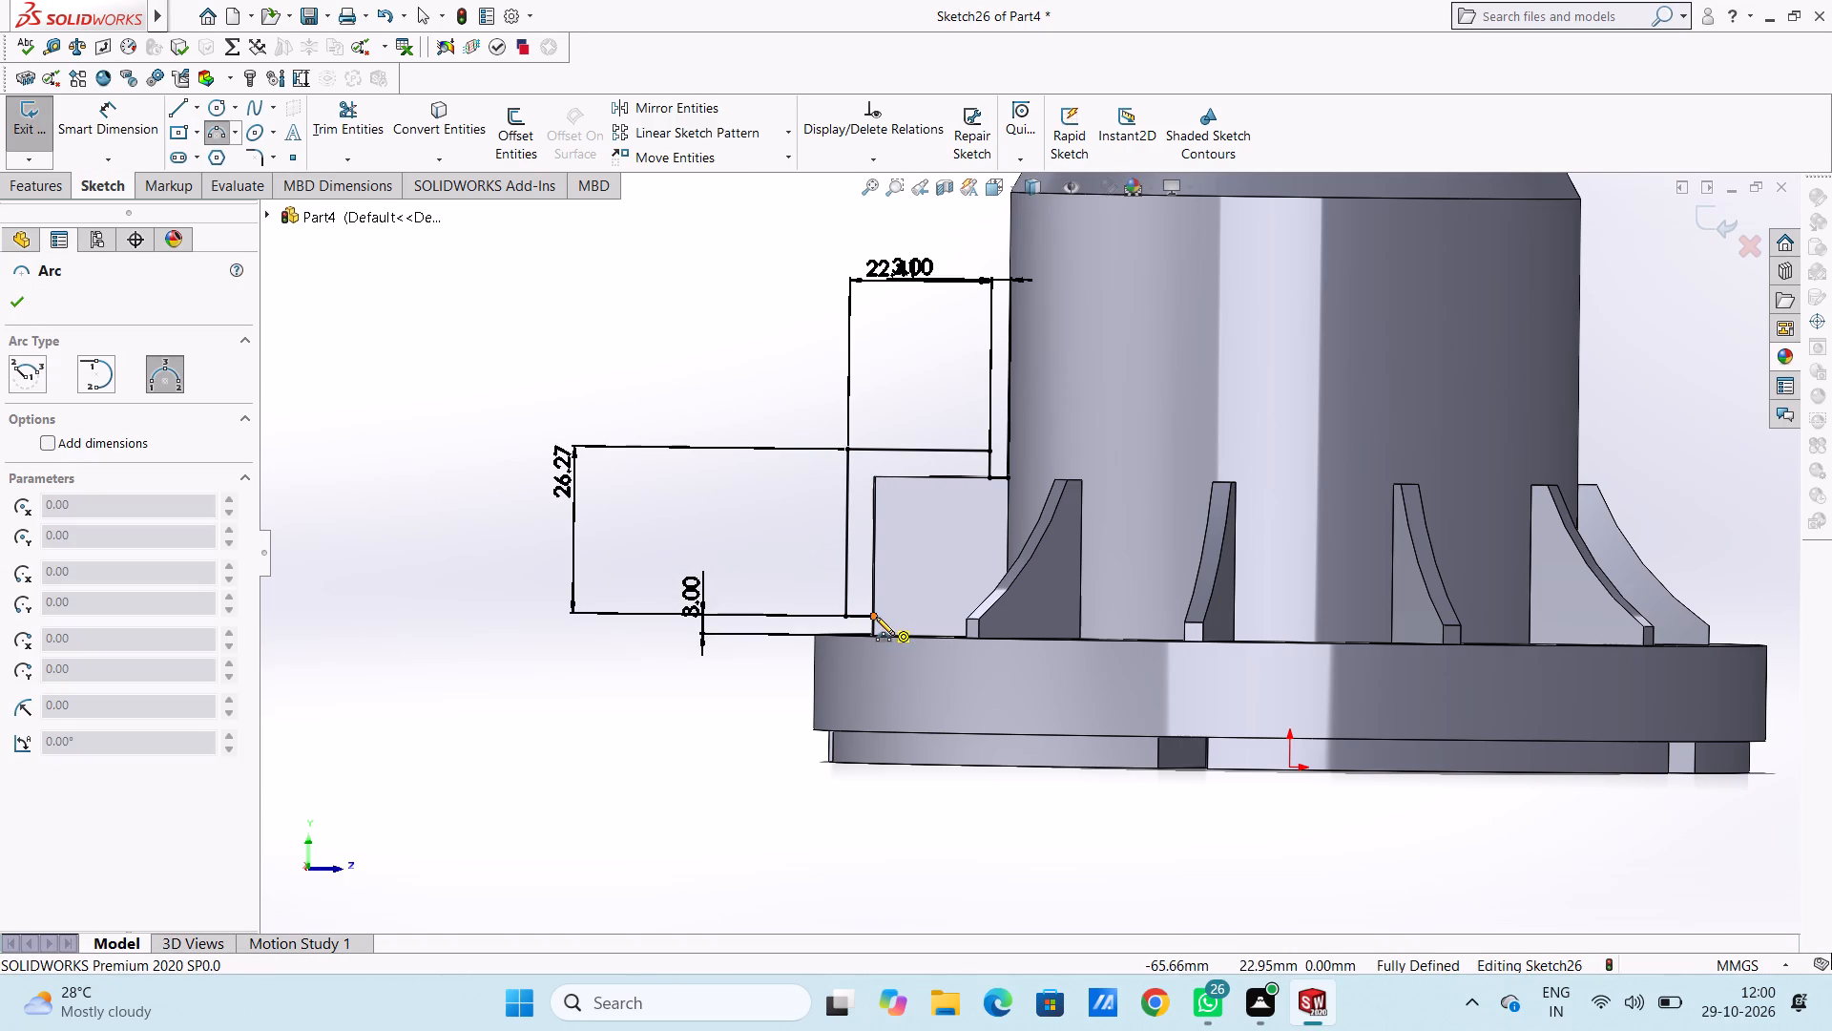
click(876, 617)
click(990, 481)
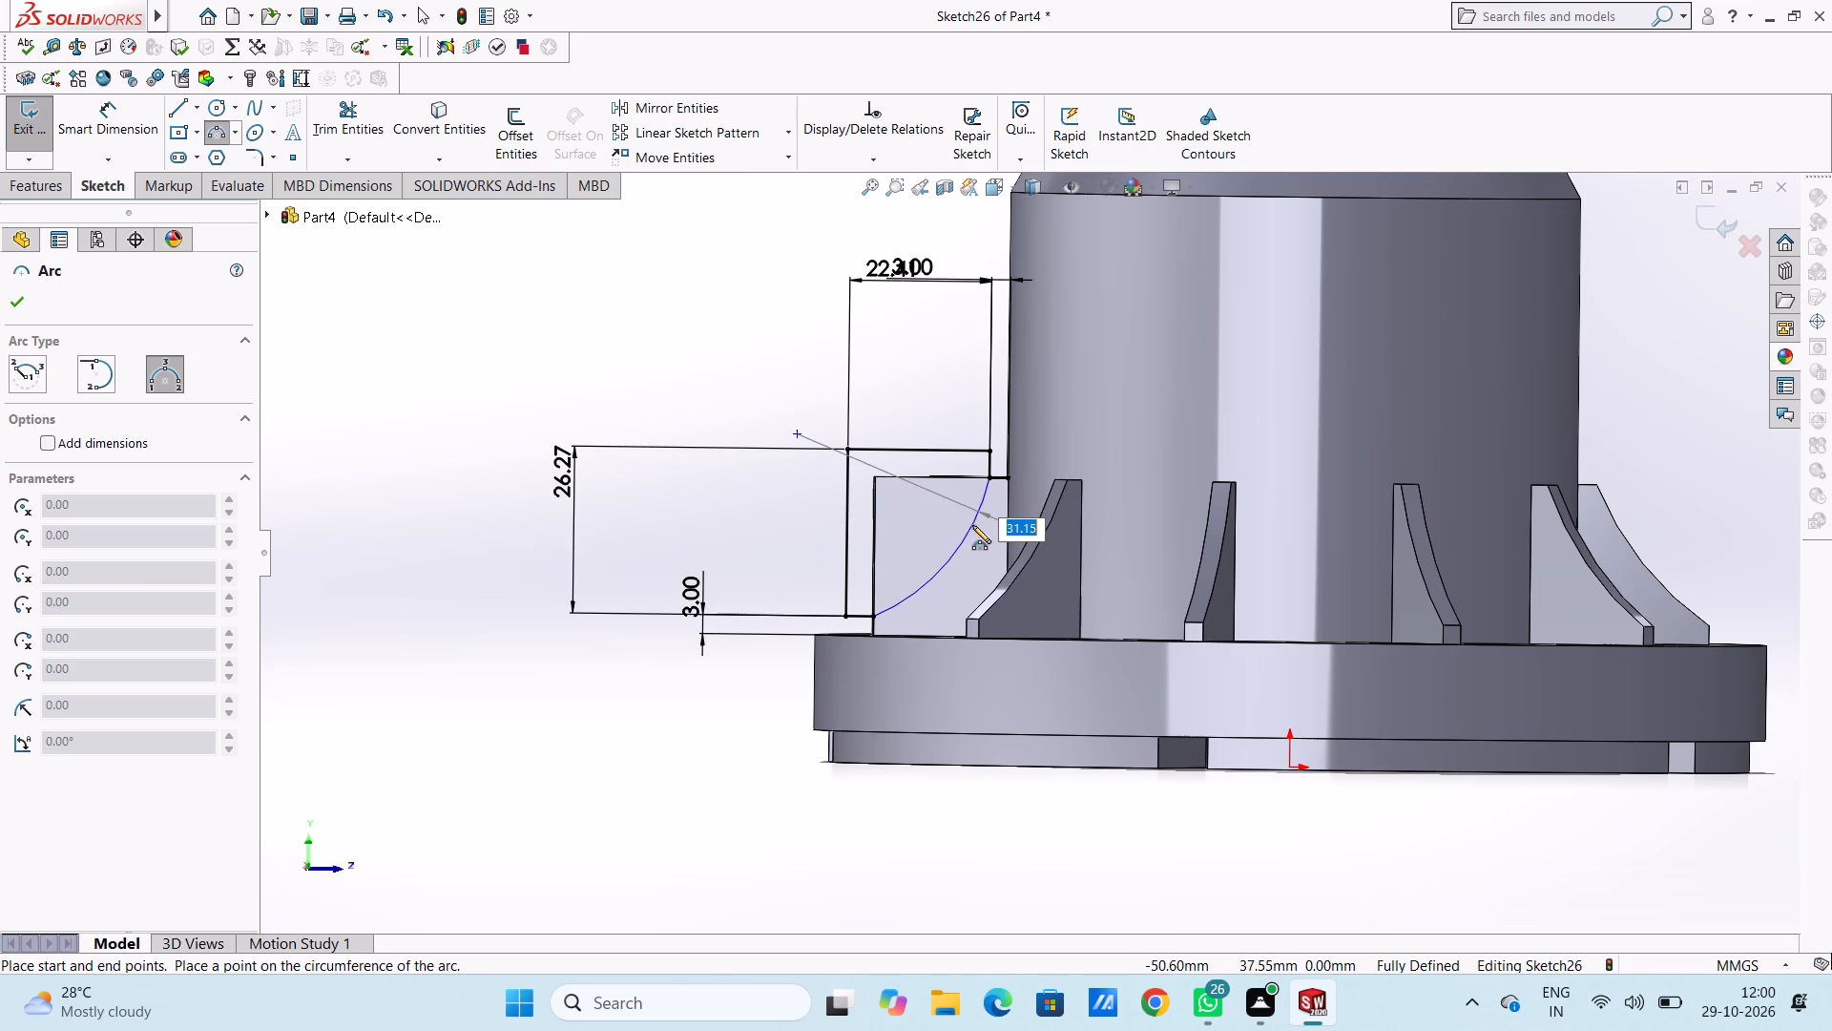
text(50)
key(Return)
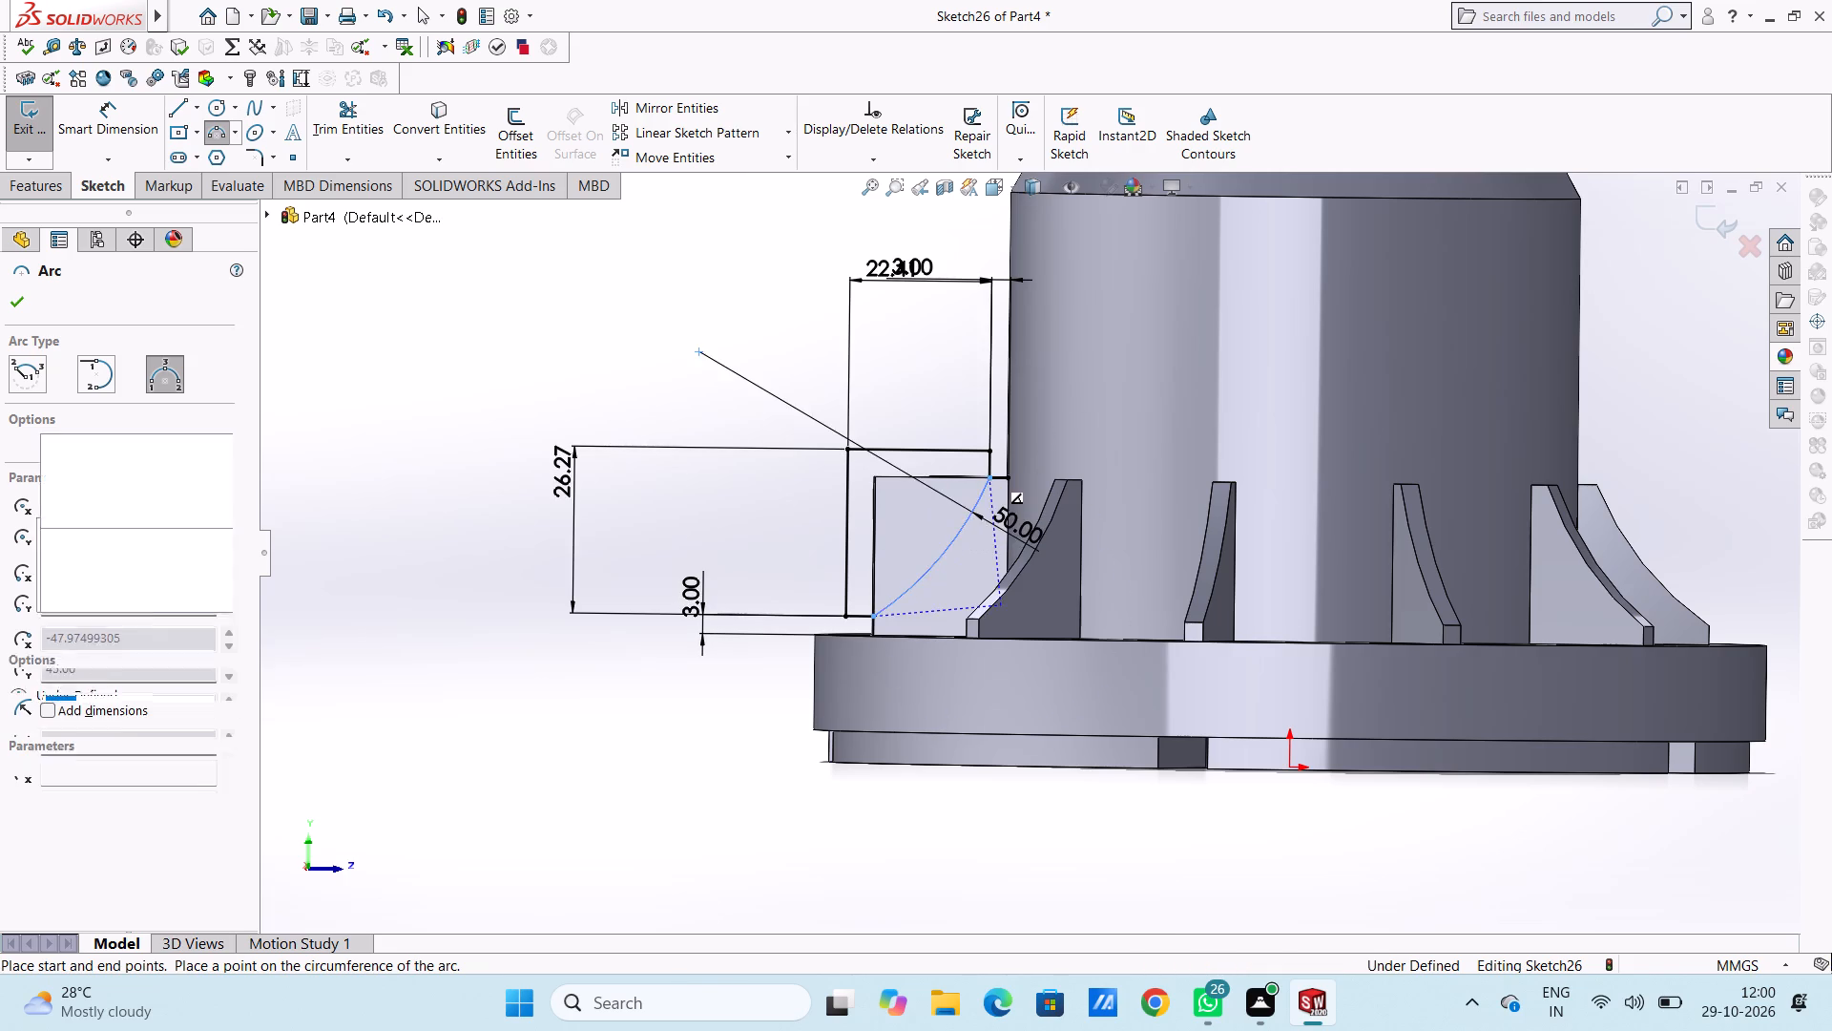
click(17, 305)
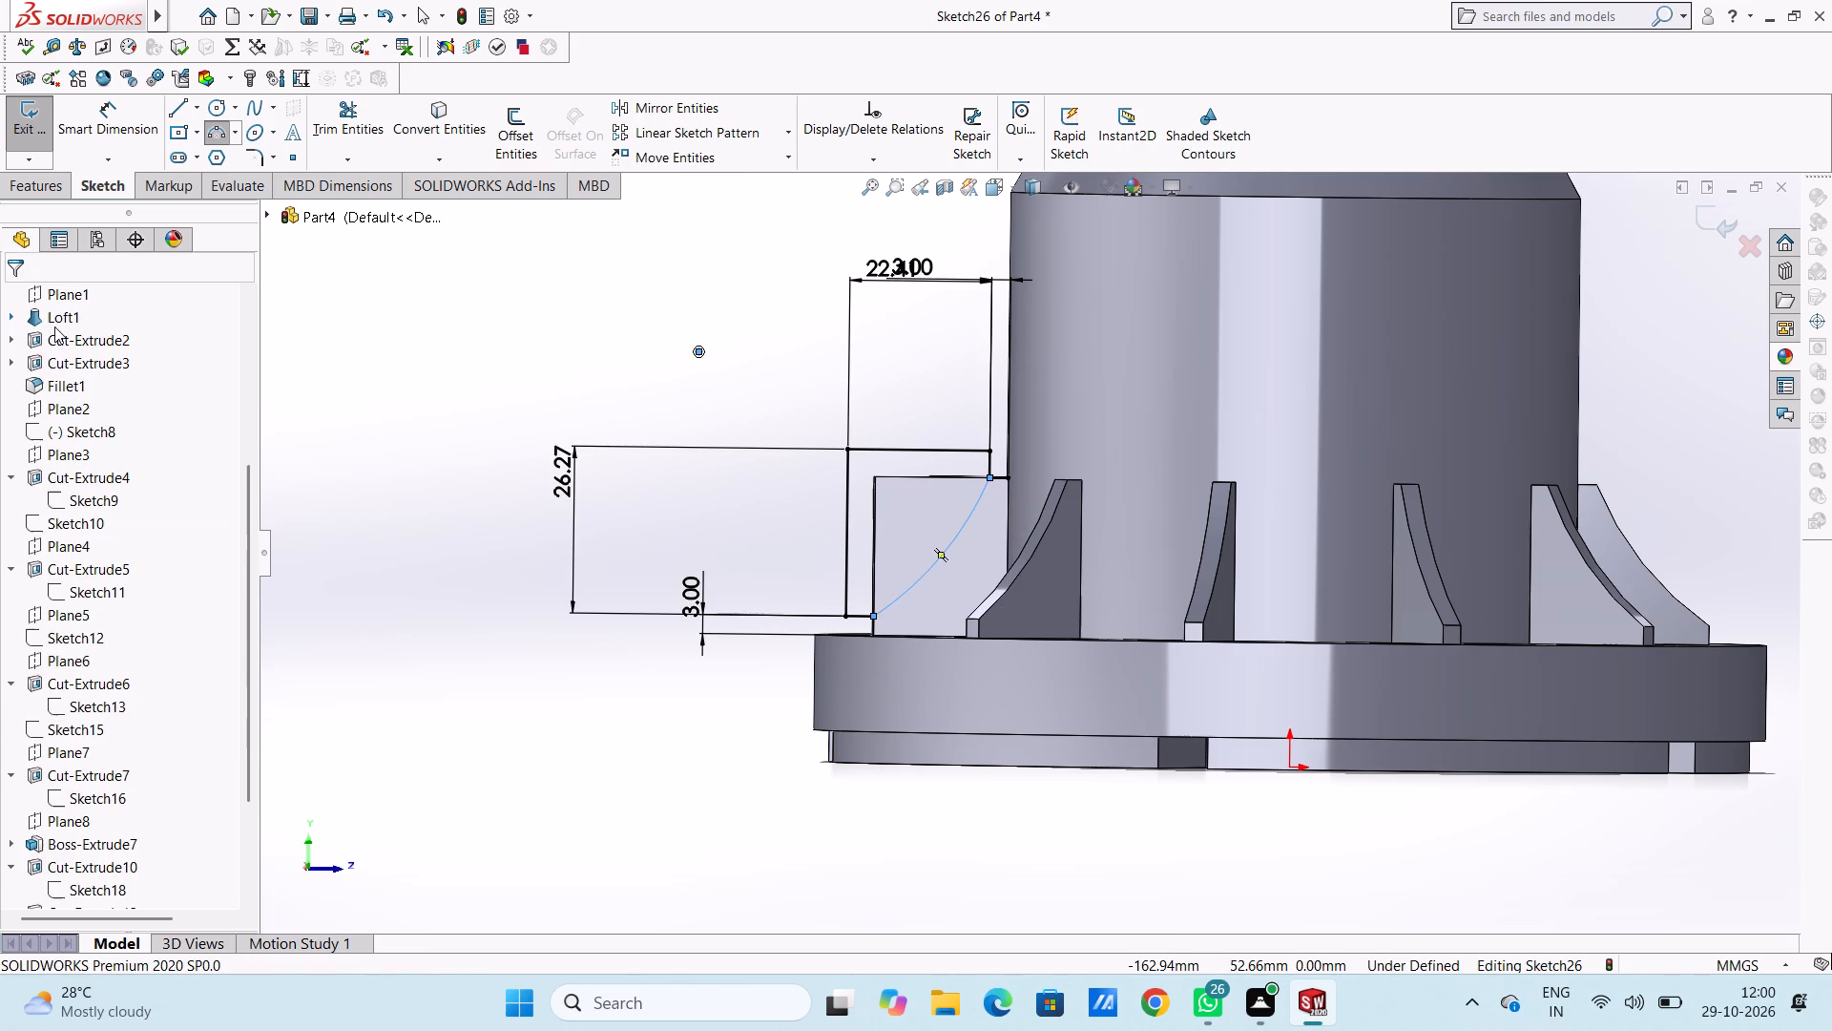
click(426, 402)
Dimension the arc's radius, keeping it at 50 mm.
click(147, 119)
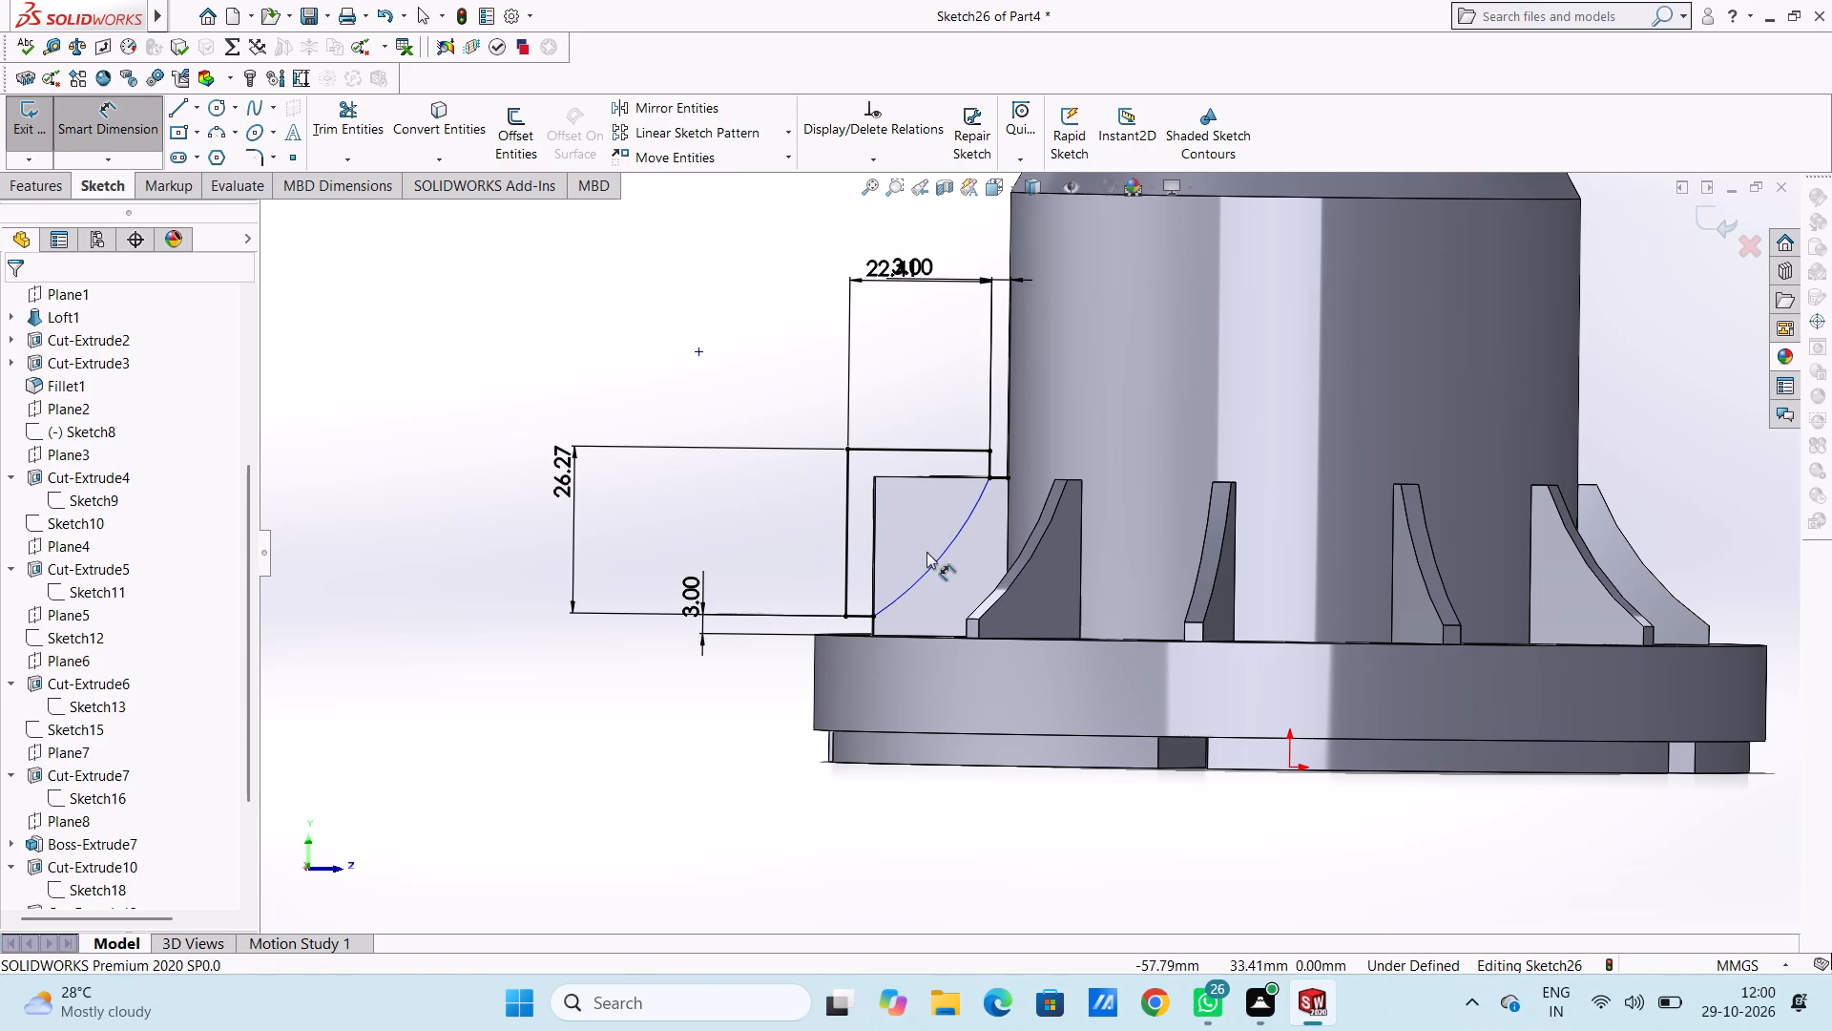
click(929, 569)
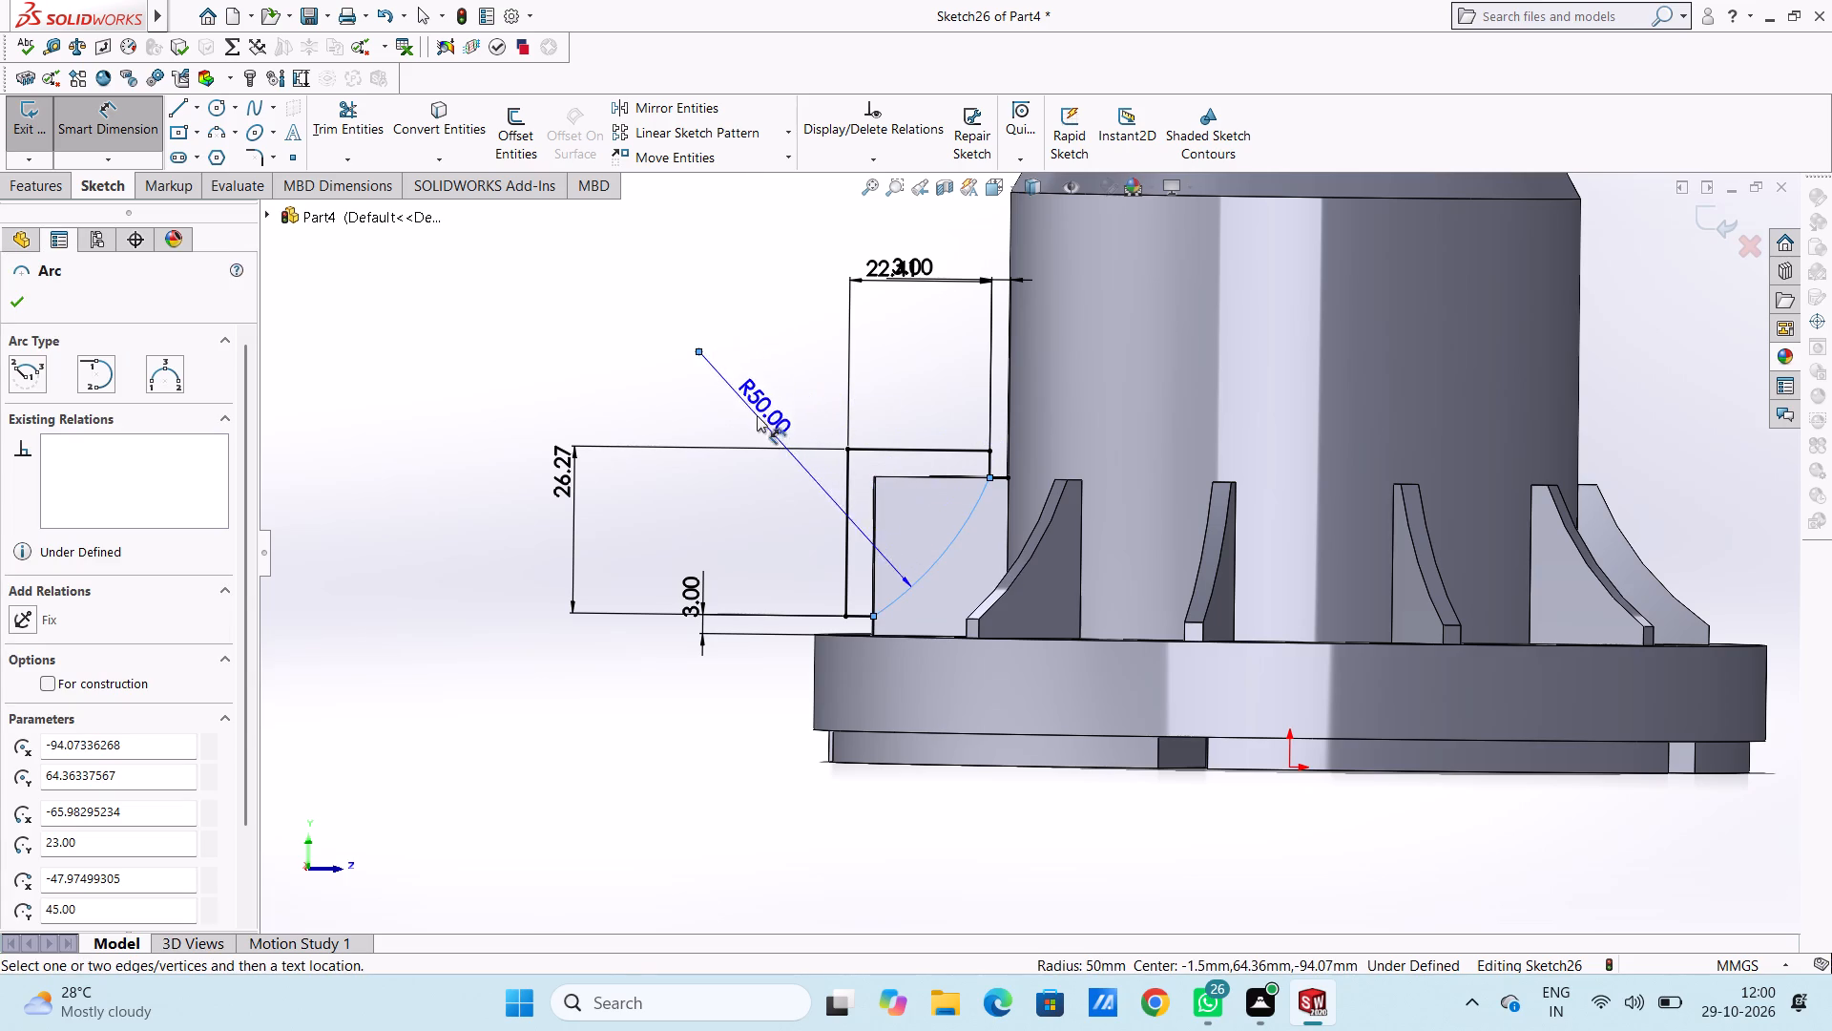
click(763, 403)
click(690, 381)
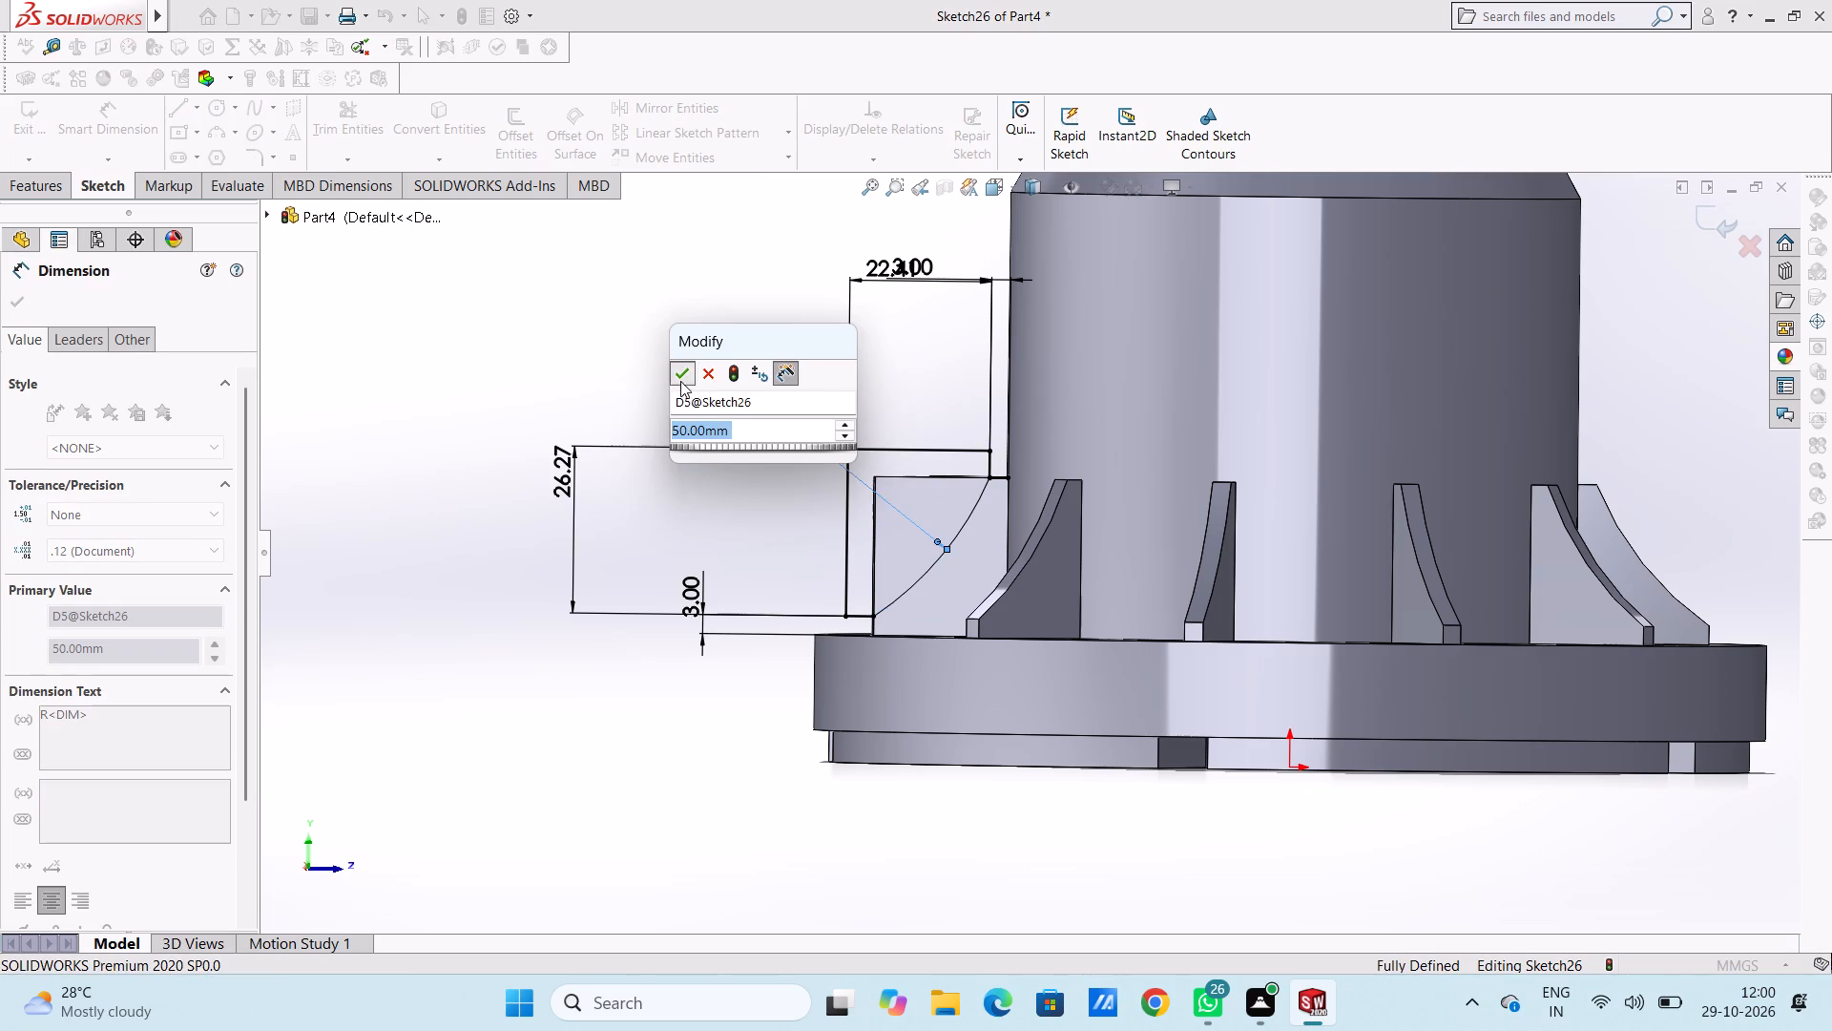
click(646, 380)
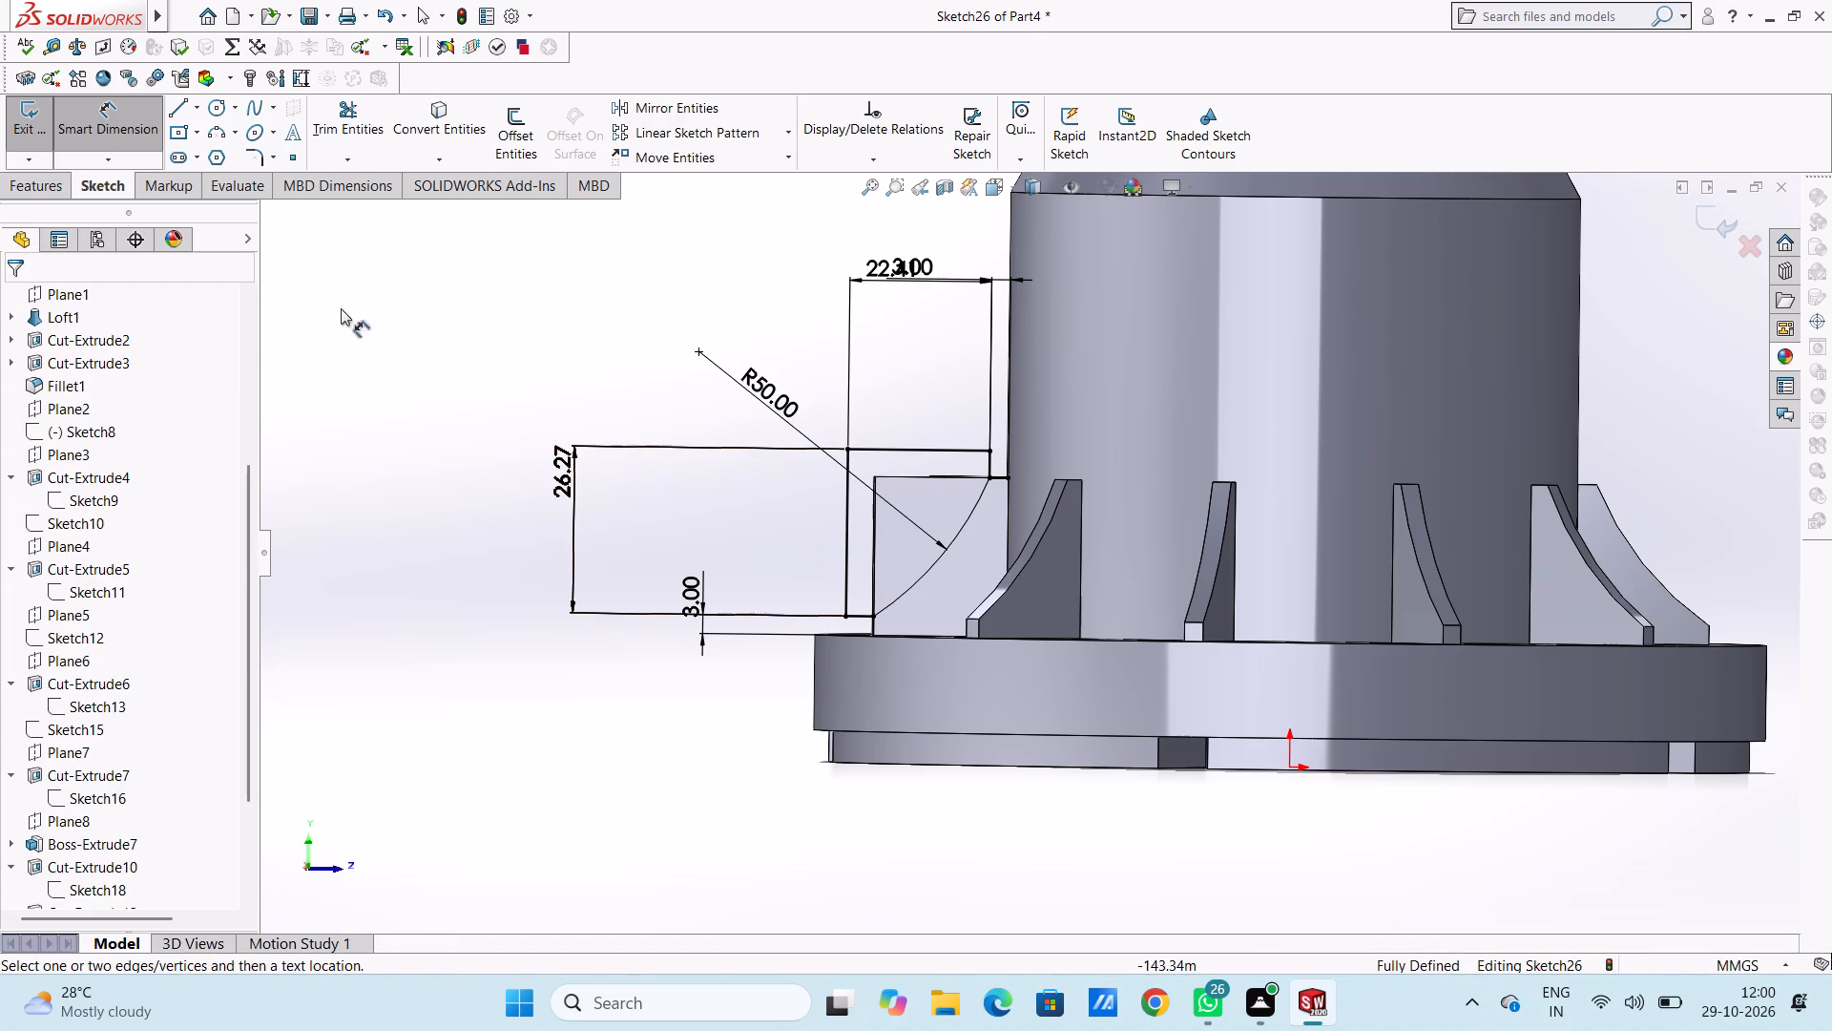
click(114, 131)
Cut-extrude both regions of the profile, on and around the rib, with a blind depth of 5 mm.
click(61, 192)
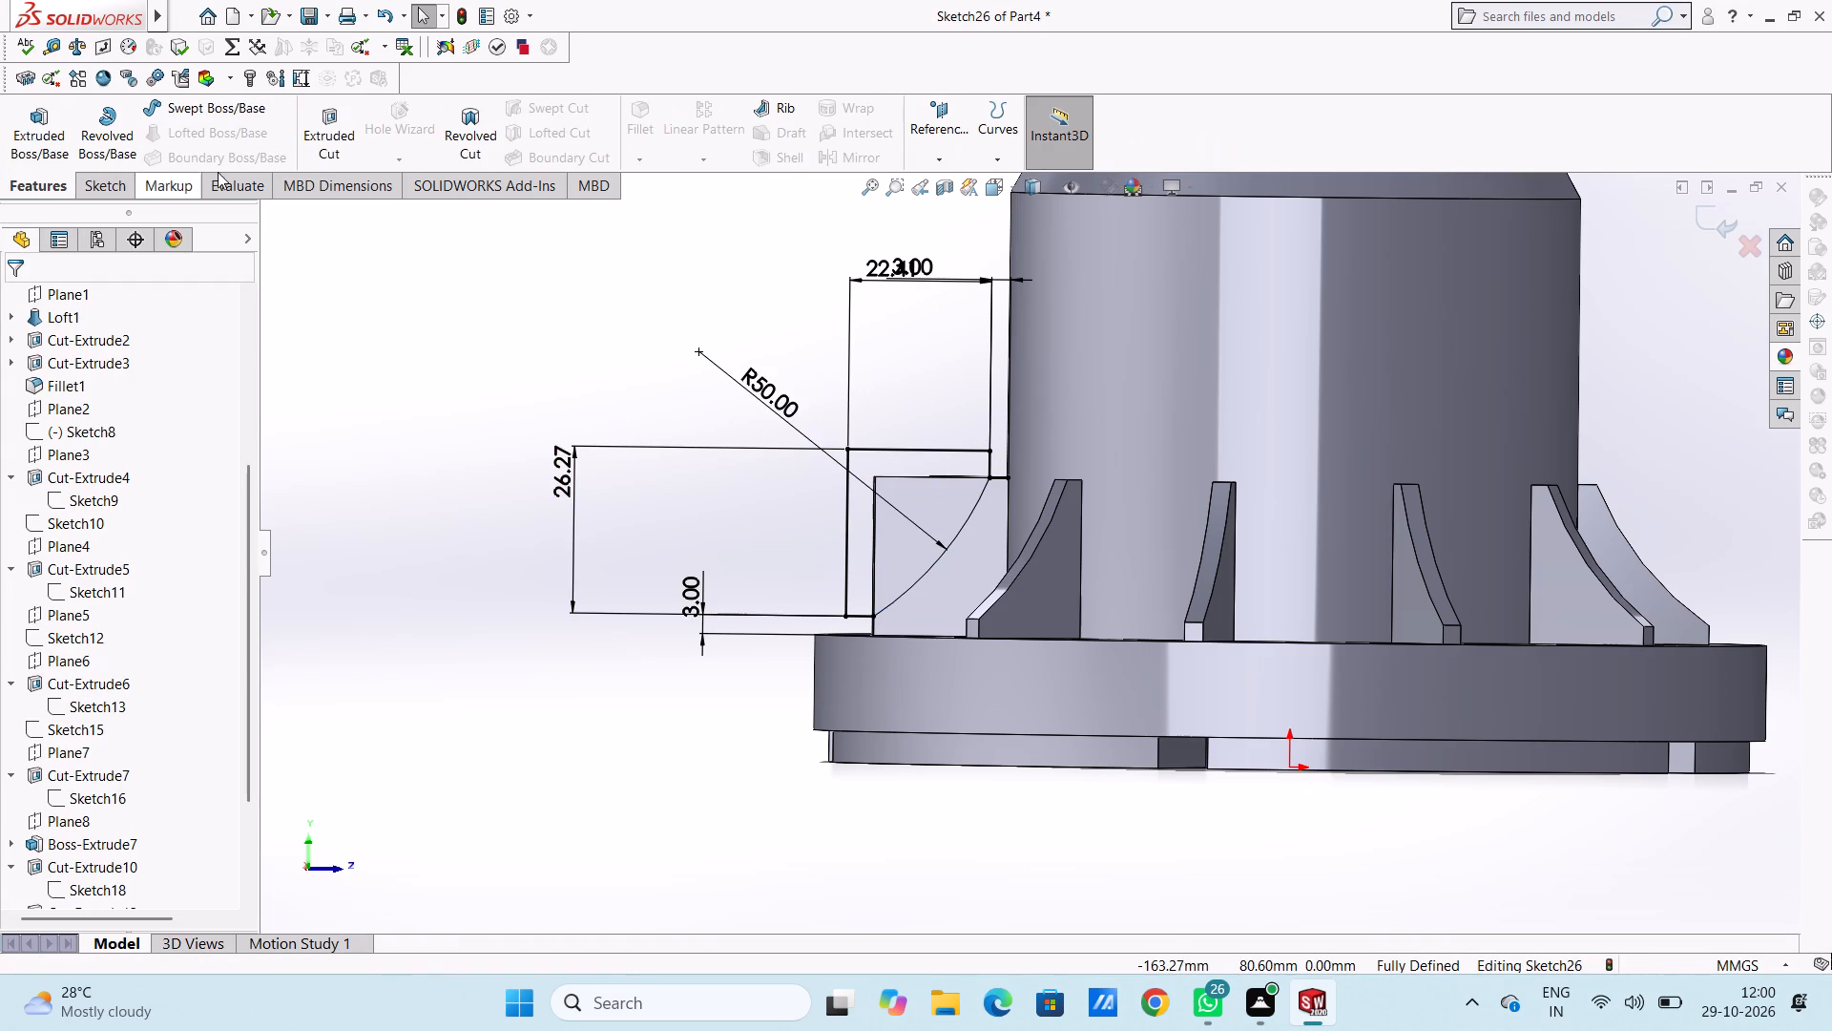
click(321, 134)
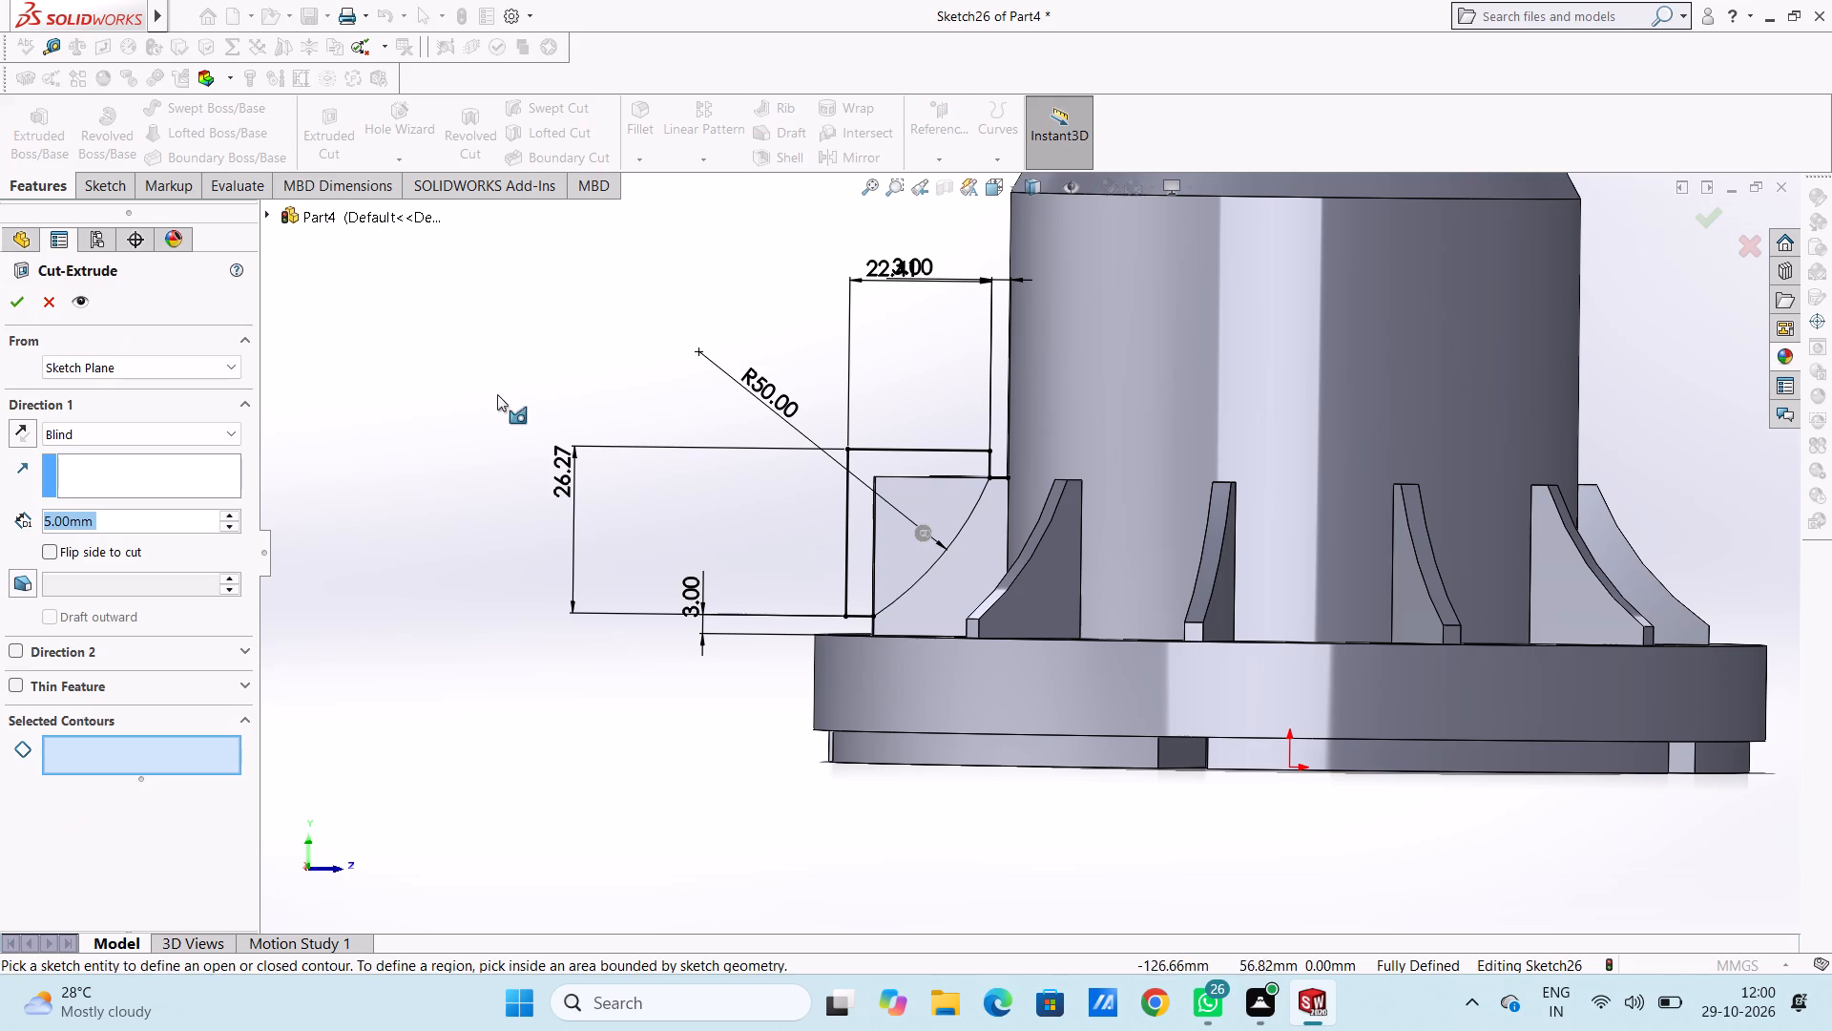
middle_drag(468, 264, 514, 296)
scroll(514, 295, up, 1)
scroll(965, 574, down, 3)
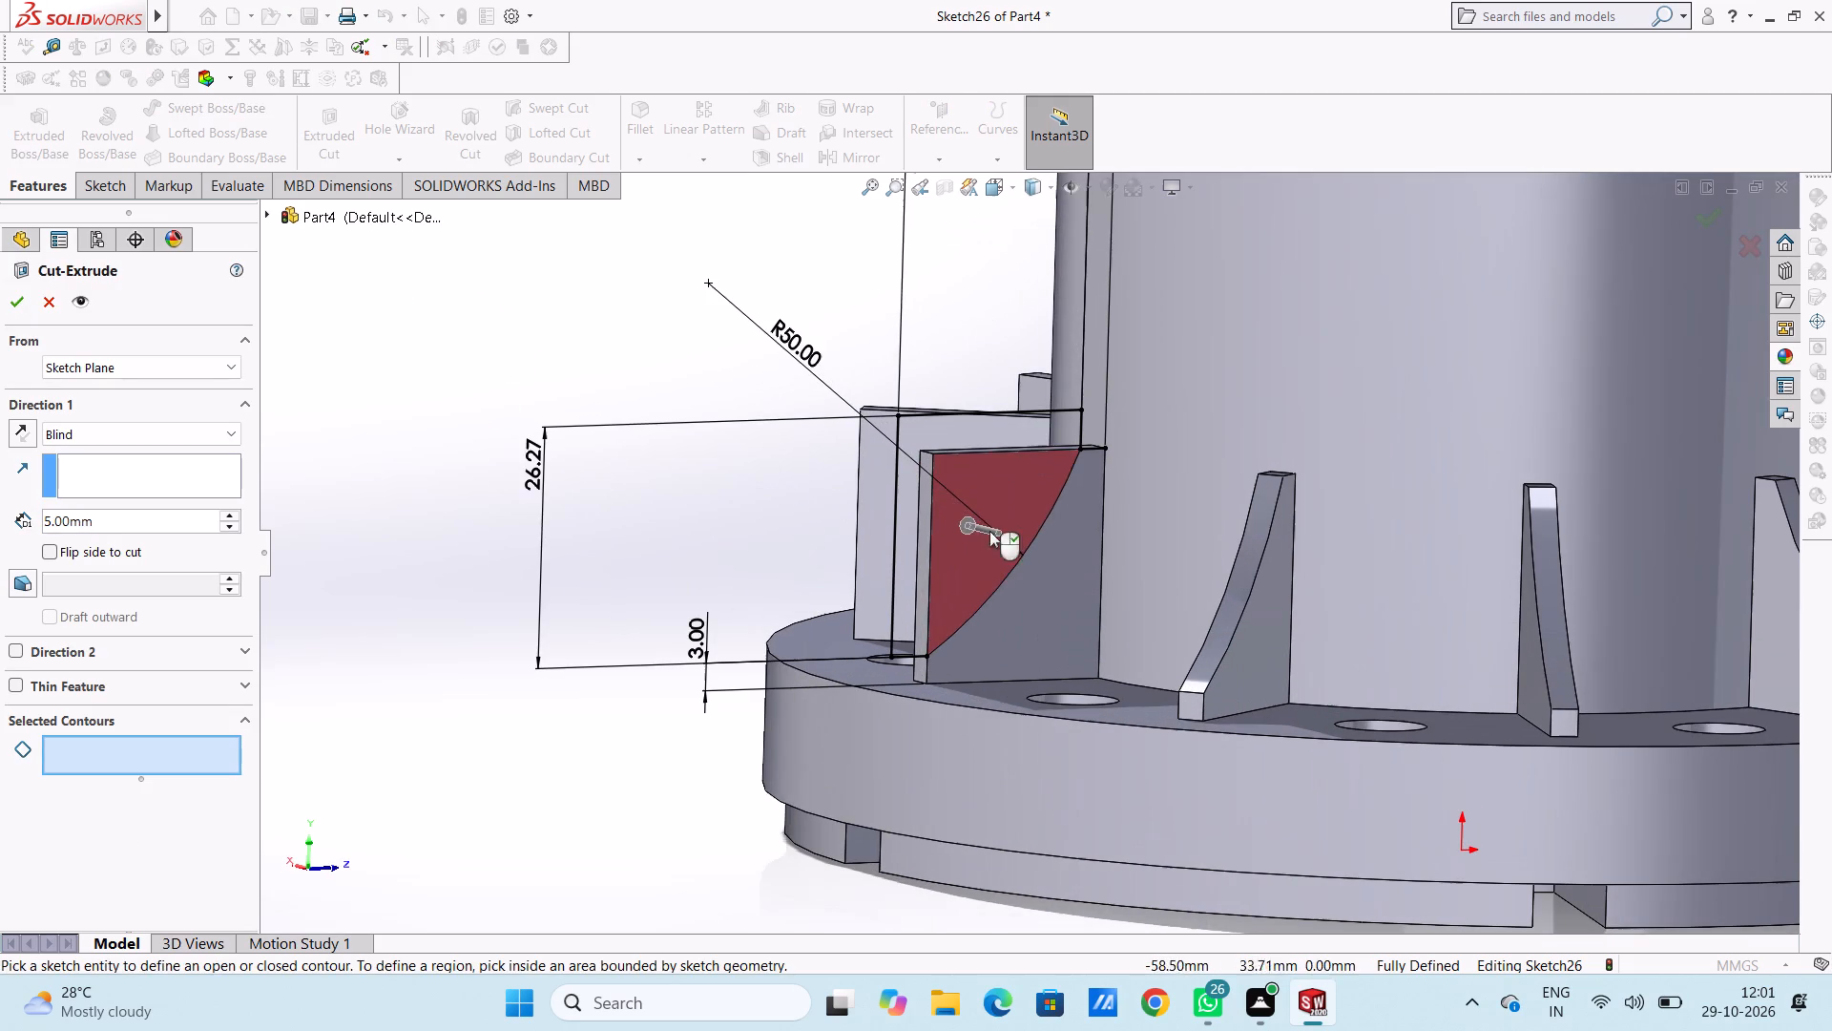
click(979, 438)
click(982, 473)
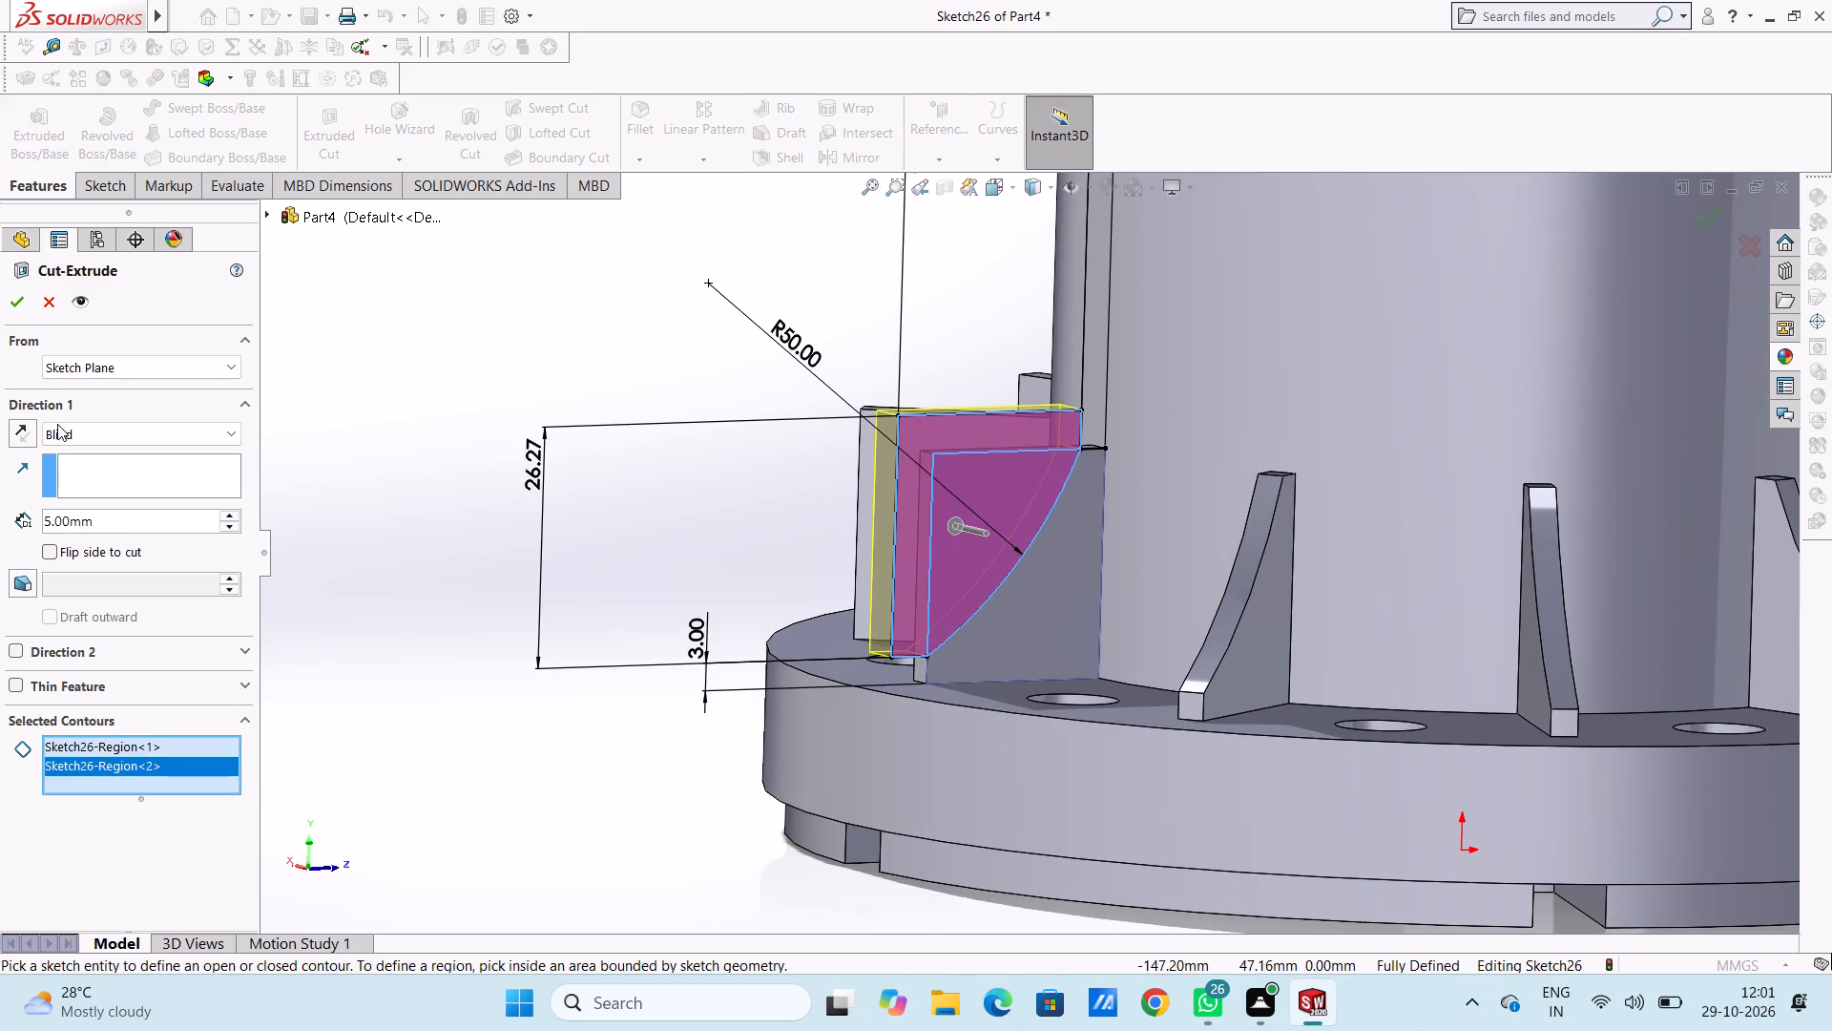
click(17, 307)
click(358, 382)
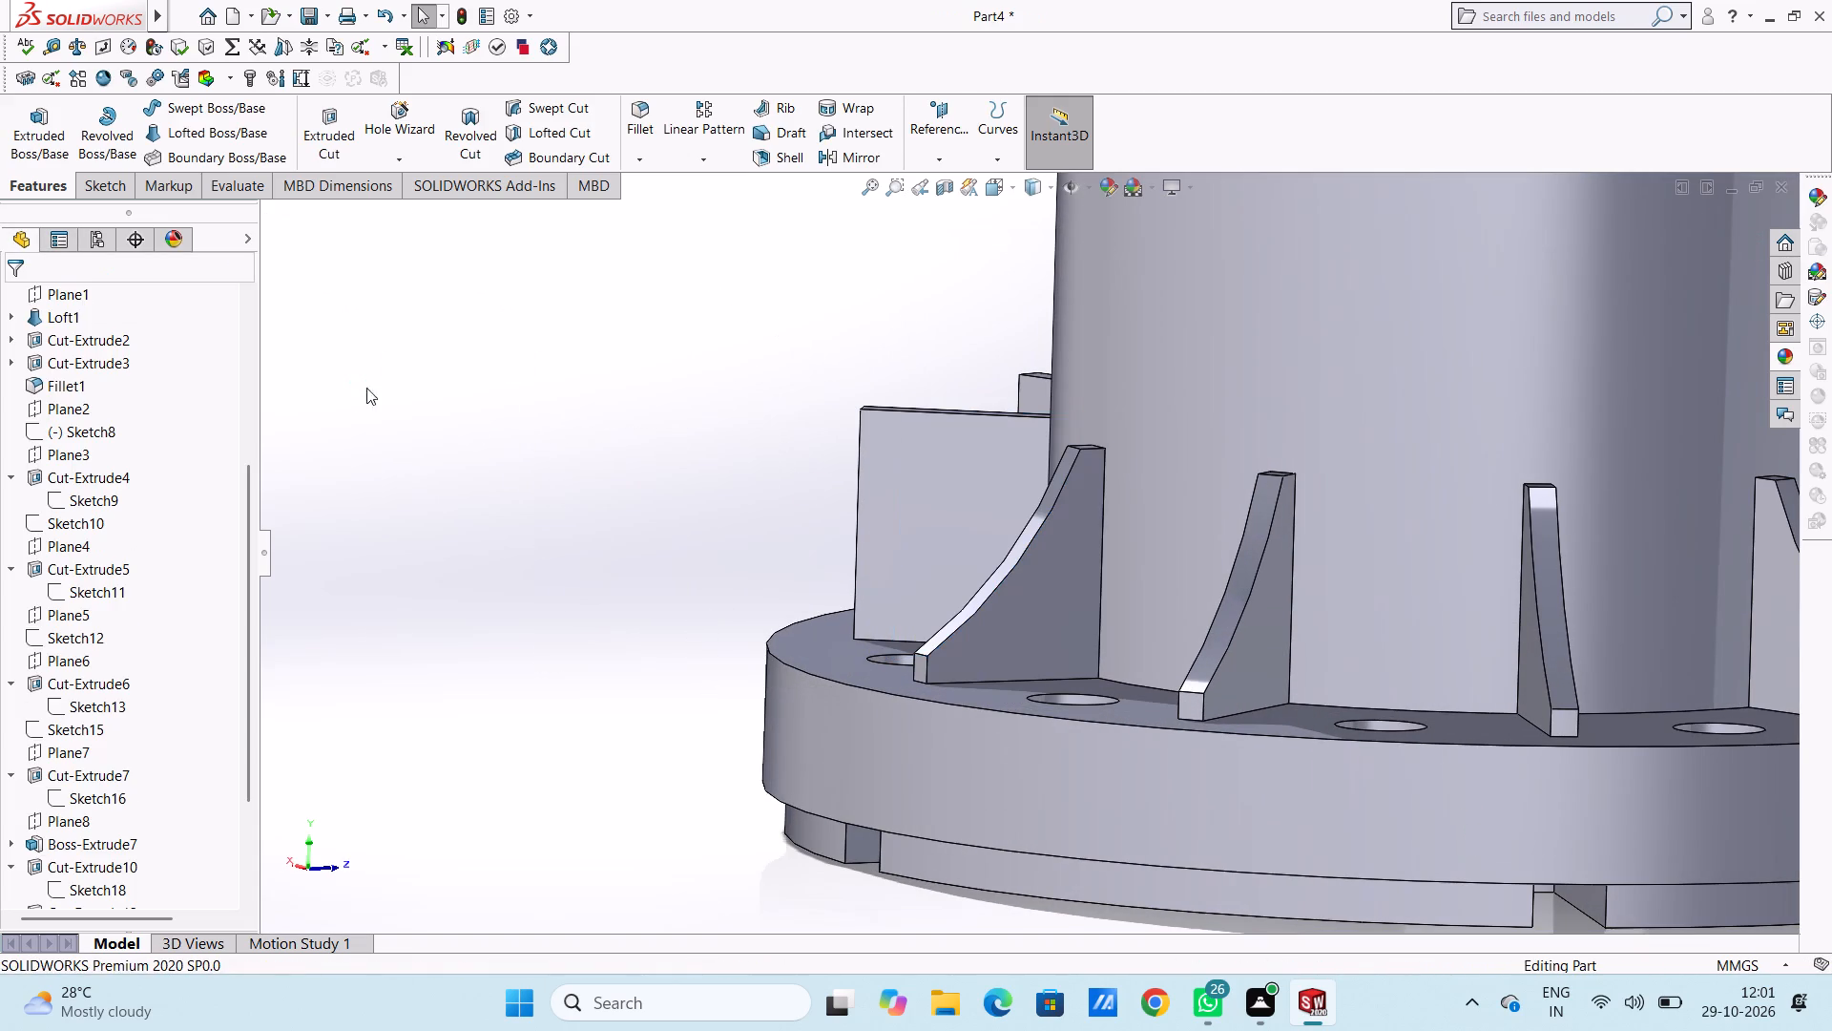
Start a sketch on the flat side face of the next uncut rib.
scroll(616, 337, down, 1)
middle_drag(618, 336, 657, 323)
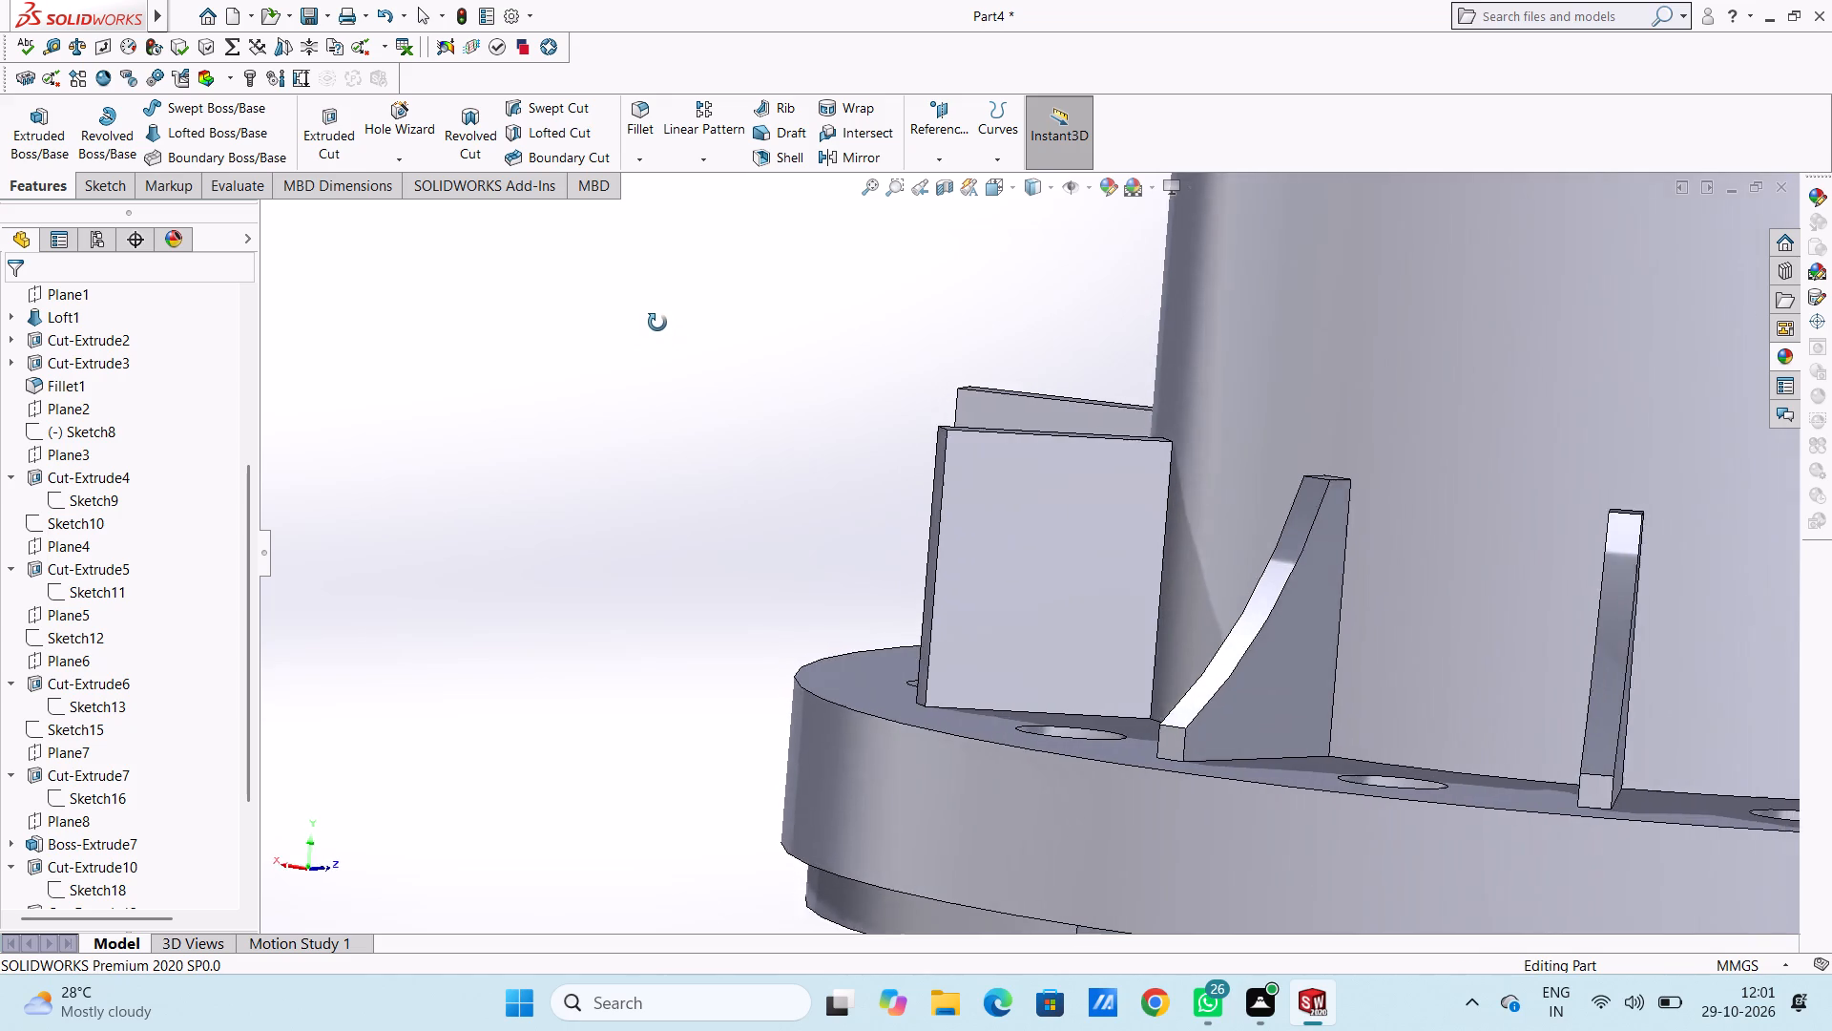
middle_drag(657, 323, 657, 317)
middle_drag(810, 468, 814, 446)
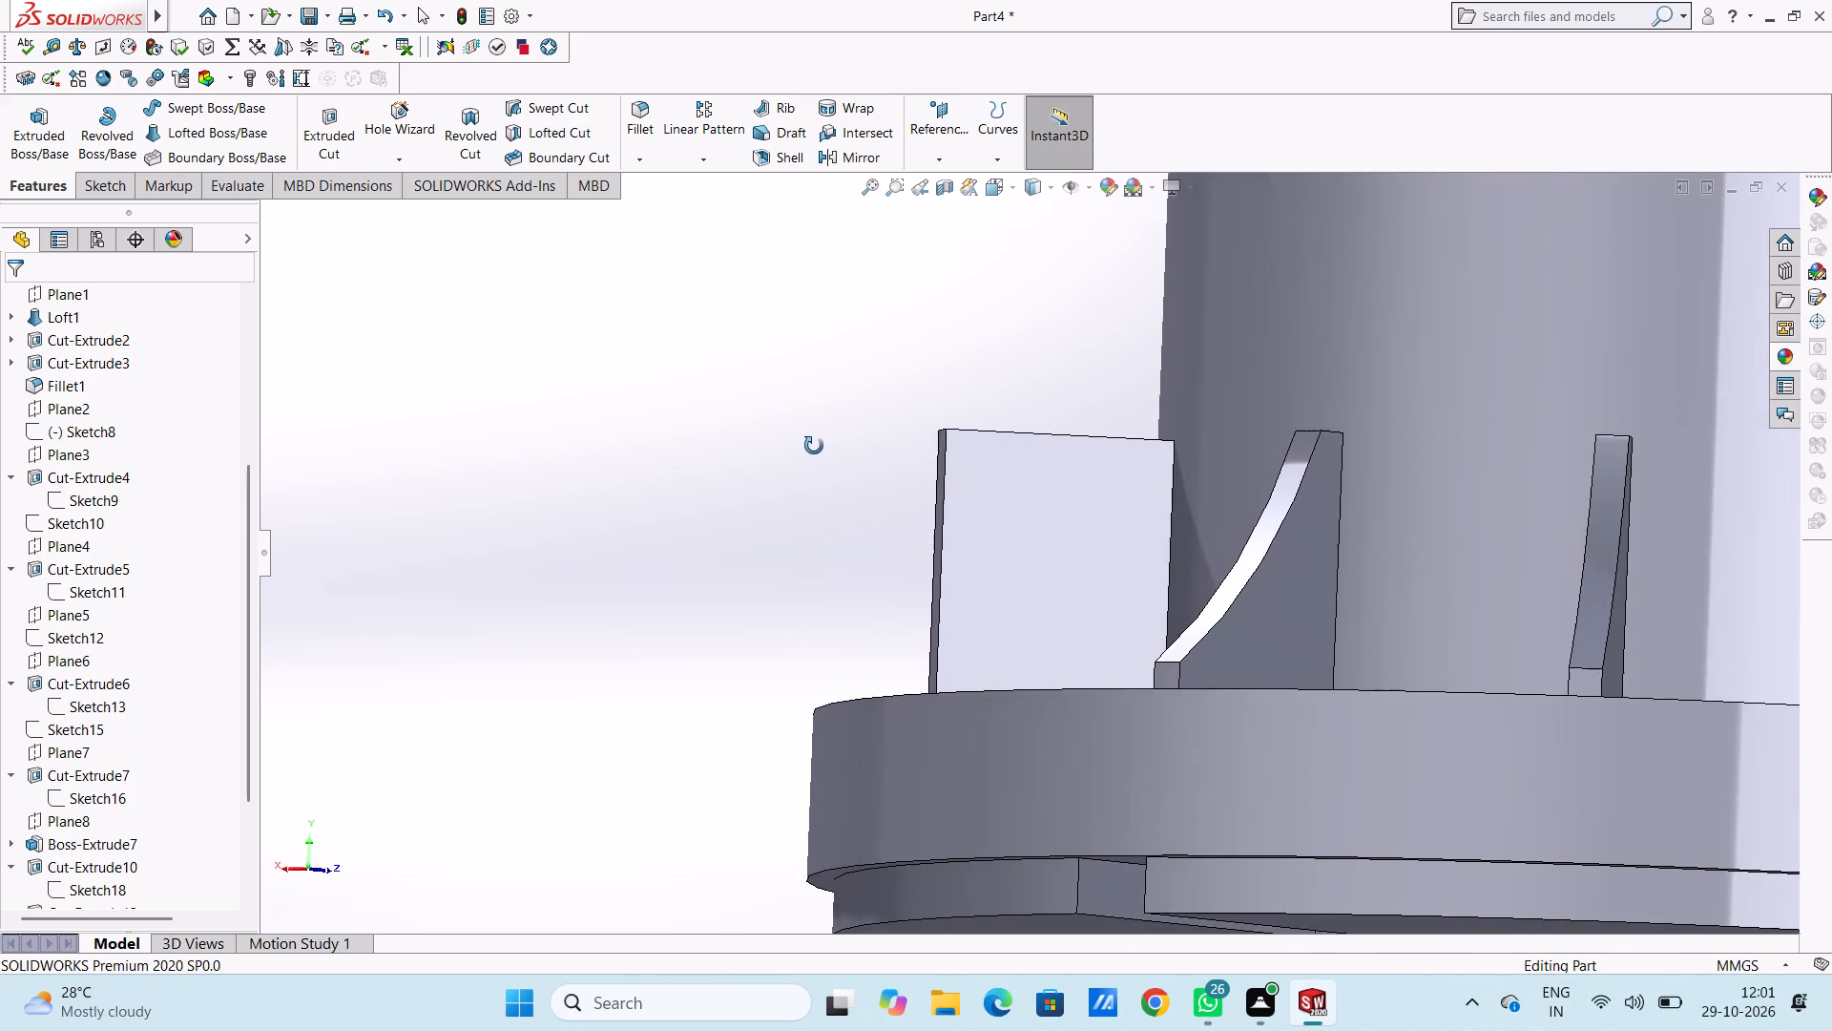
middle_drag(814, 446, 799, 461)
scroll(1148, 558, down, 2)
click(856, 505)
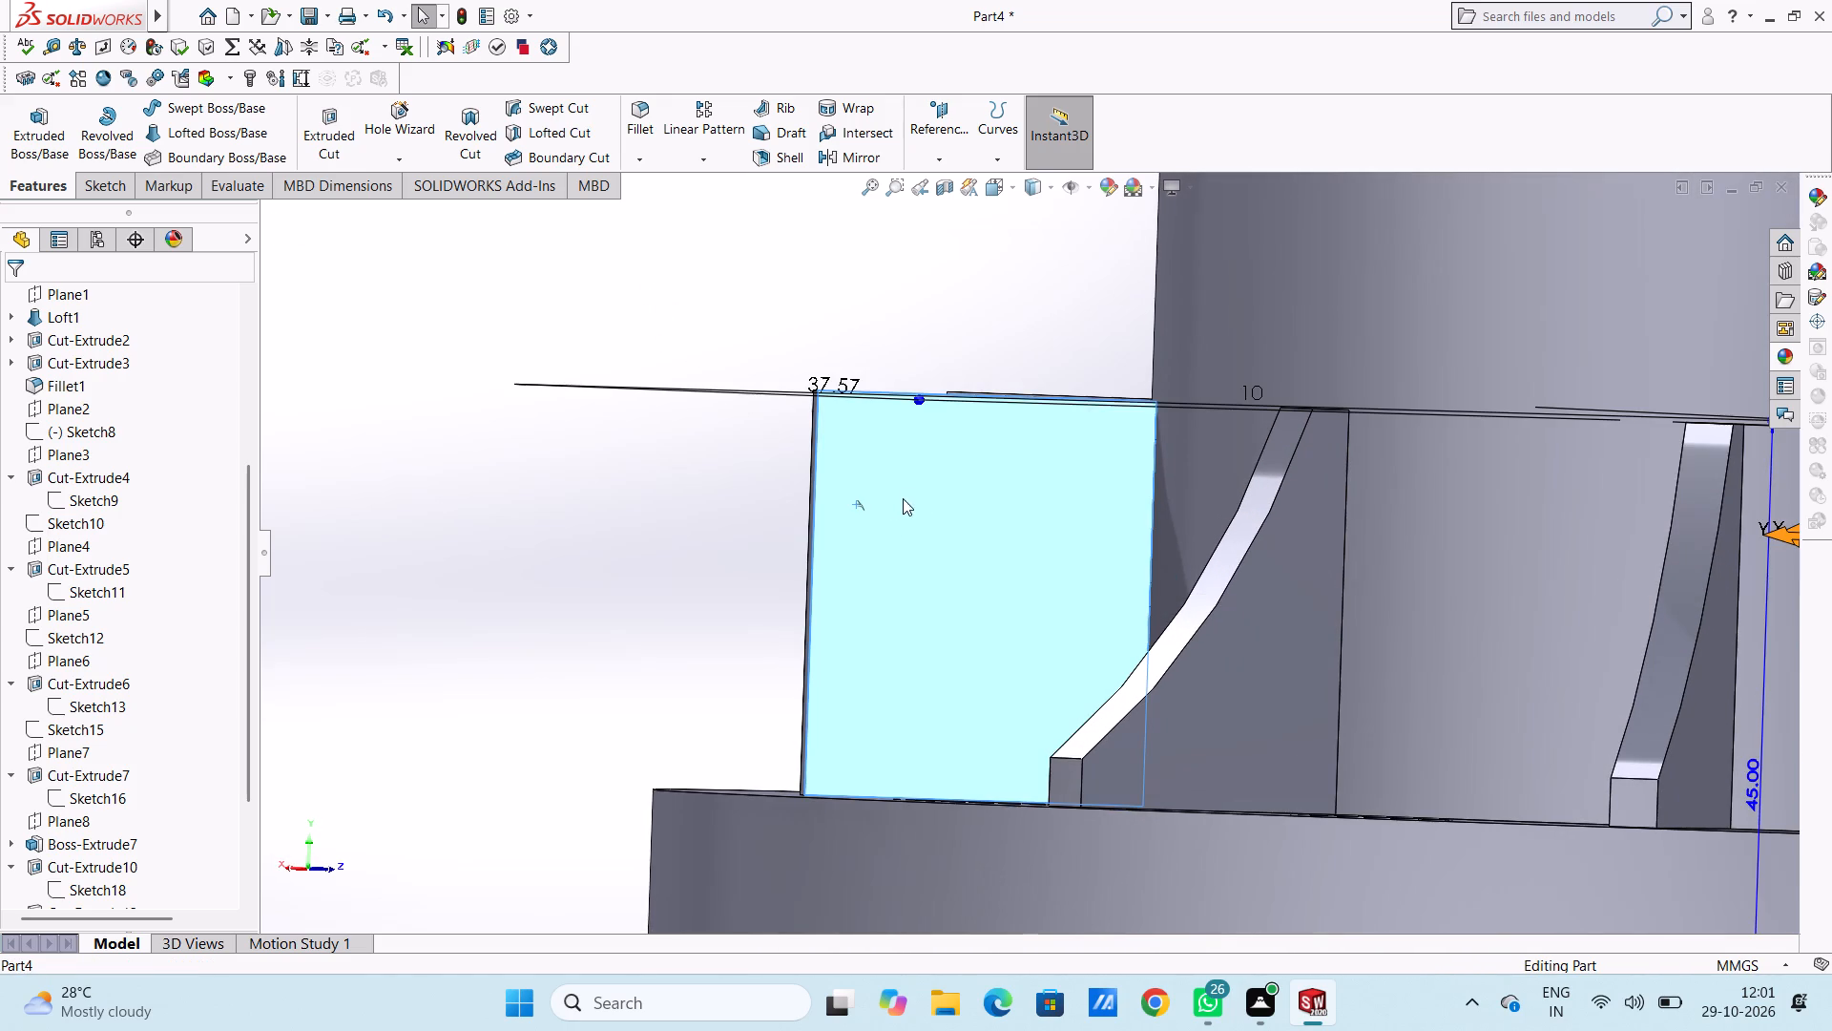
click(940, 458)
click(571, 532)
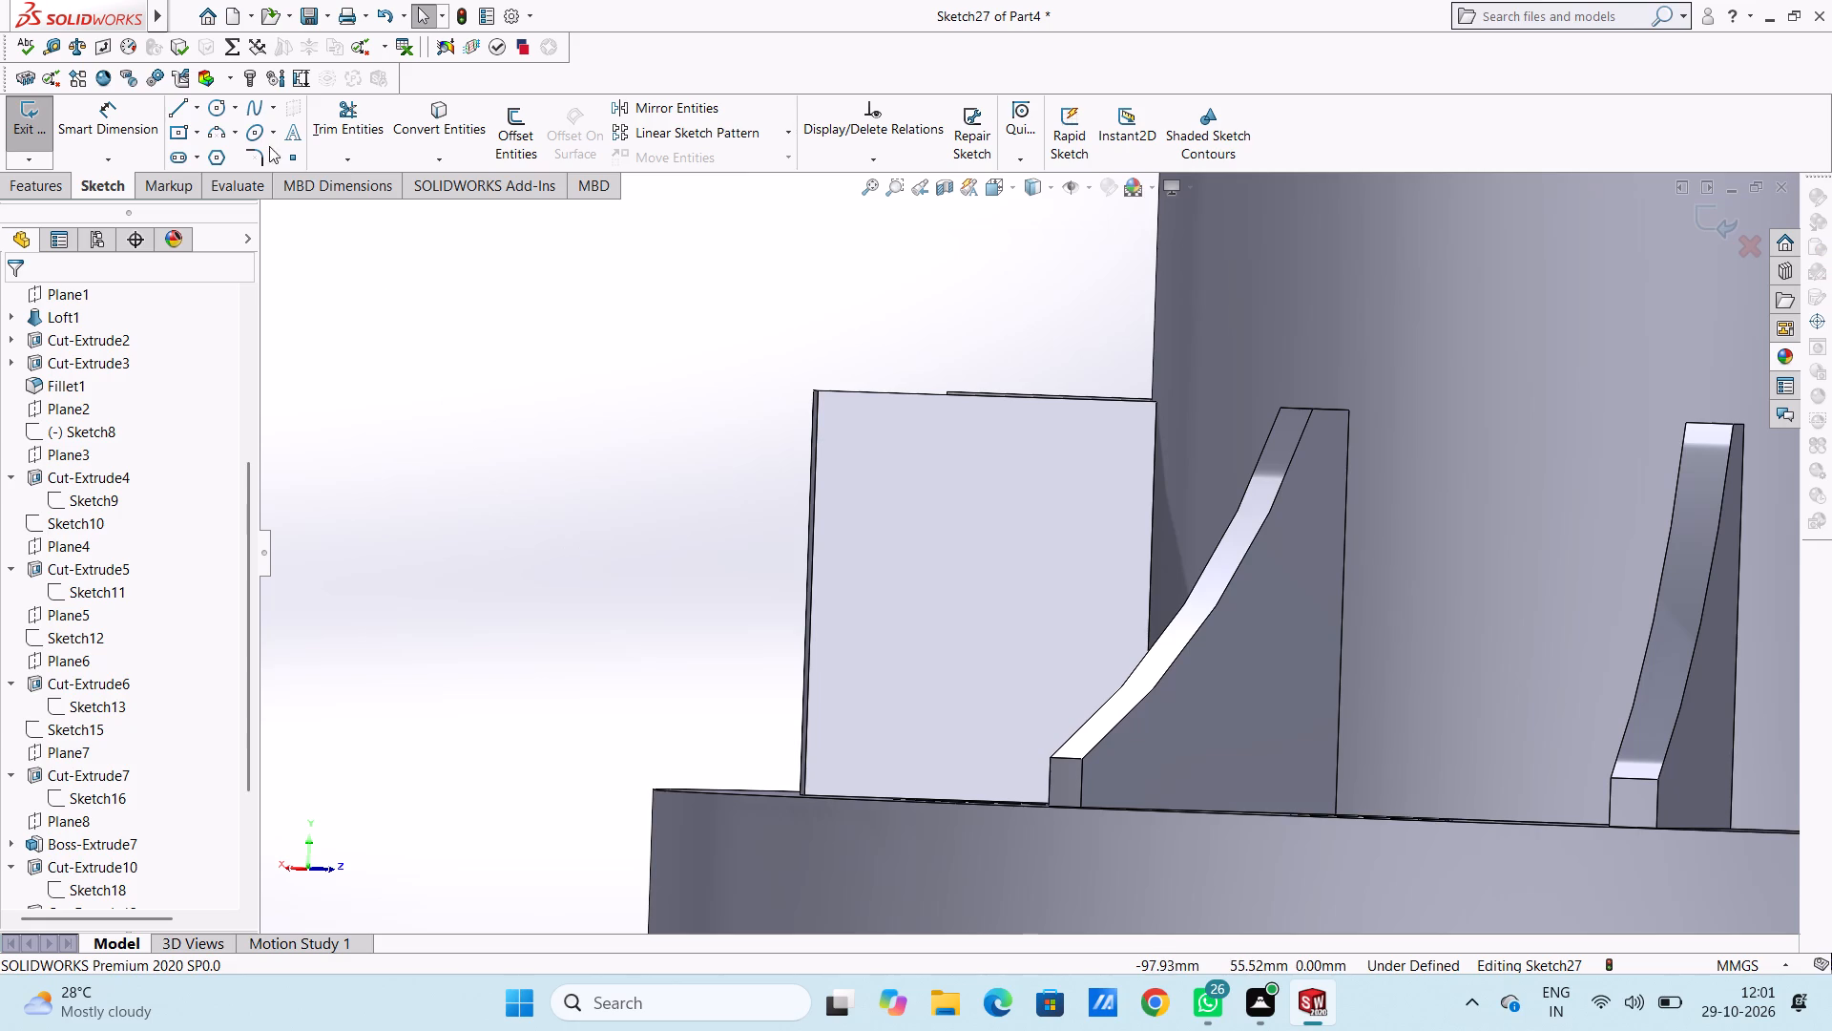
Draw the open line profile around the rib: 3 mm along its top edge, up, about 22 mm outward, about 25 mm down, and back to its outer edge.
click(178, 104)
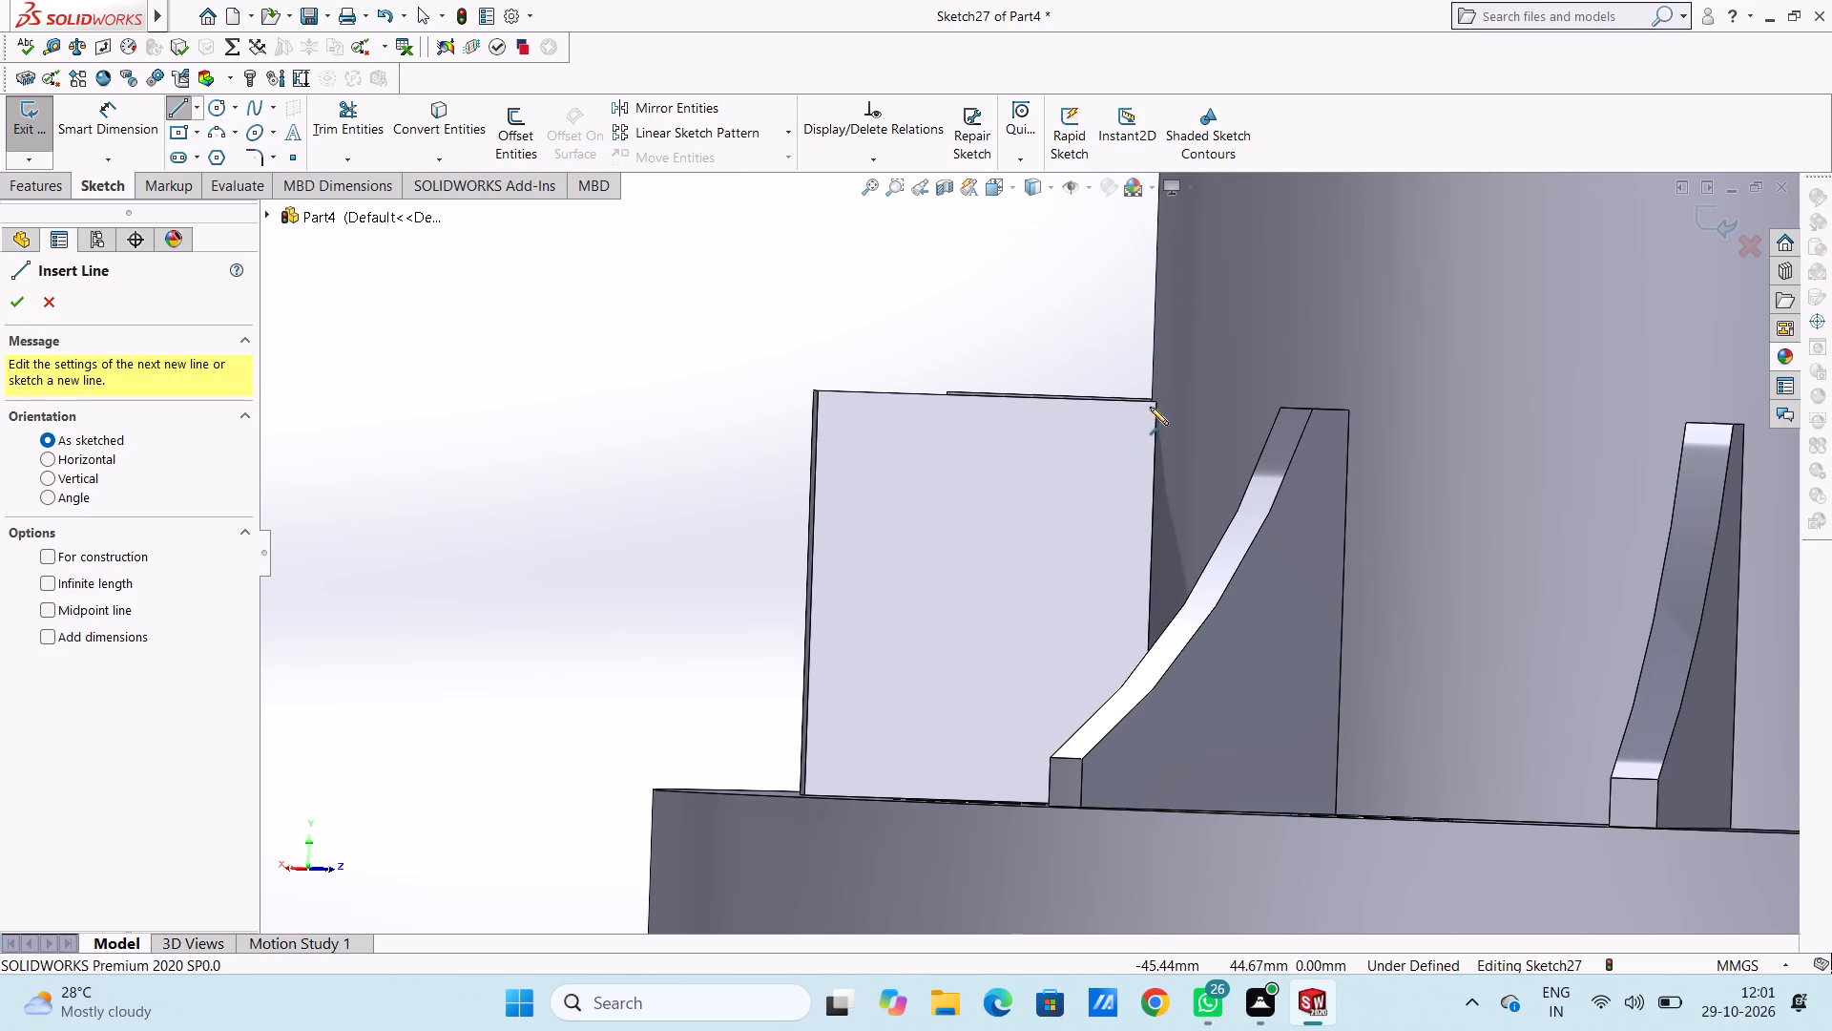
click(1156, 405)
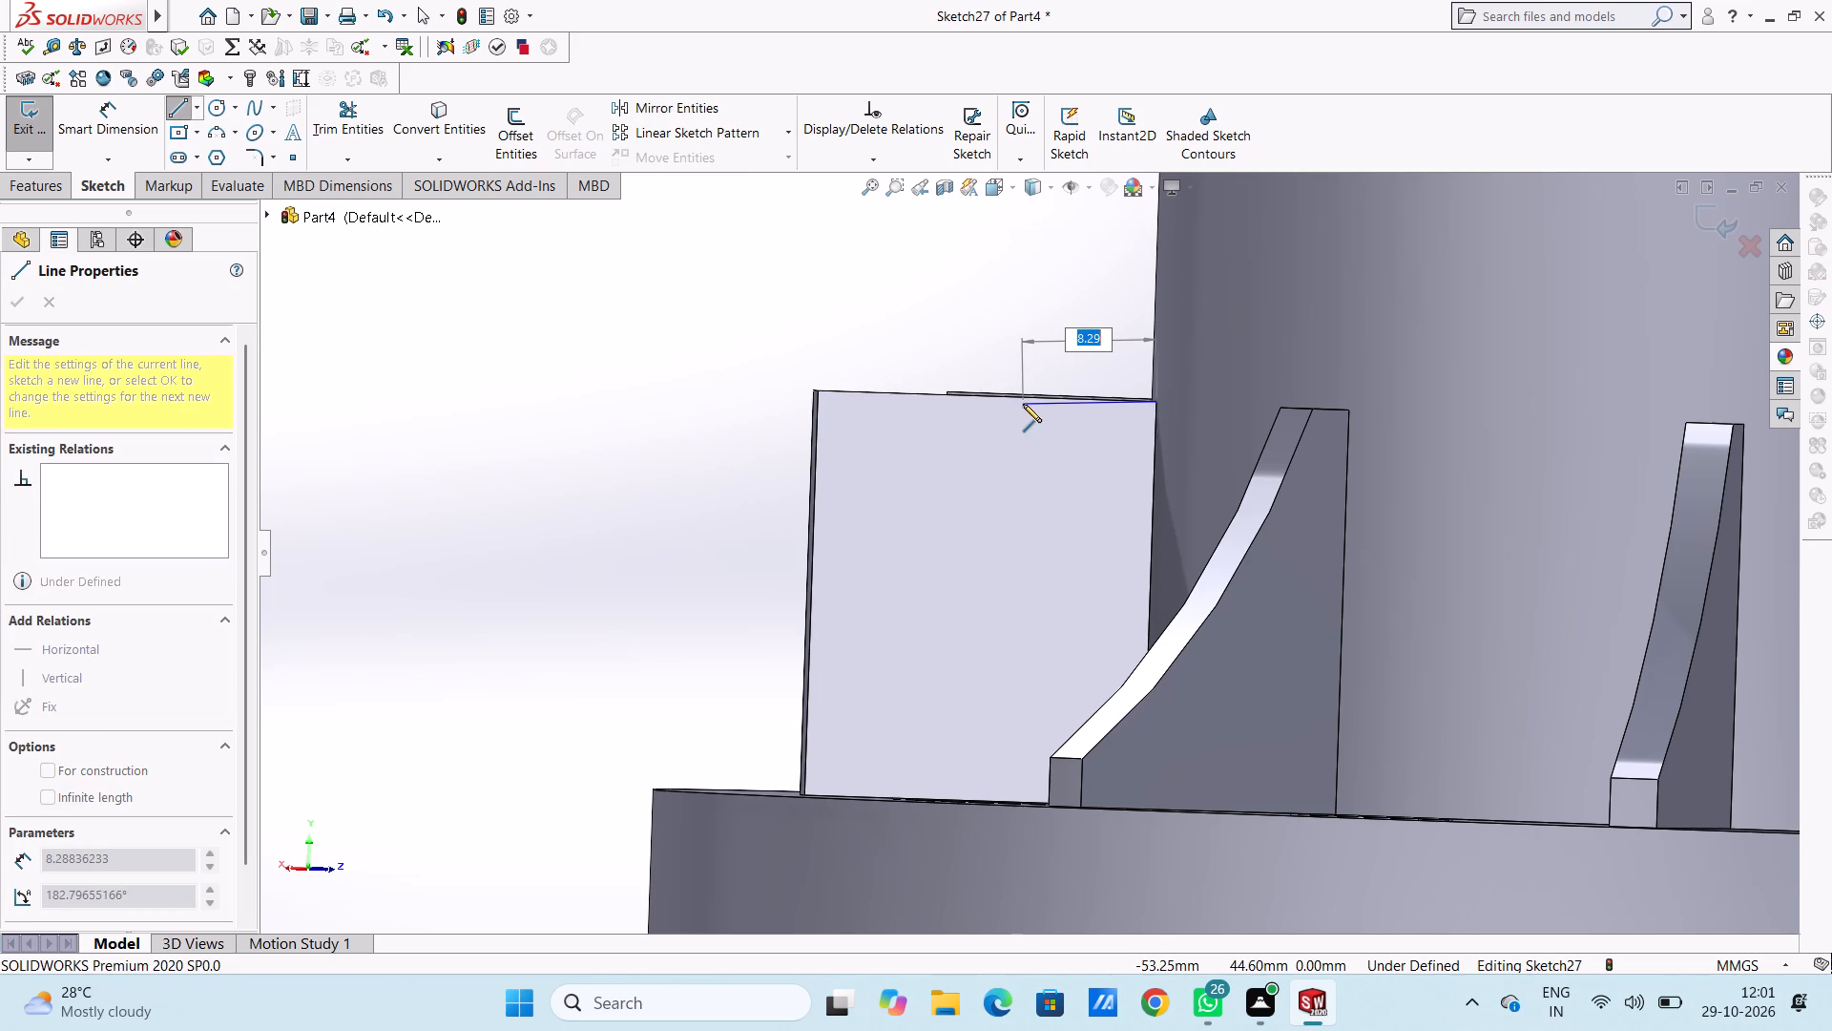
key(3)
key(Return)
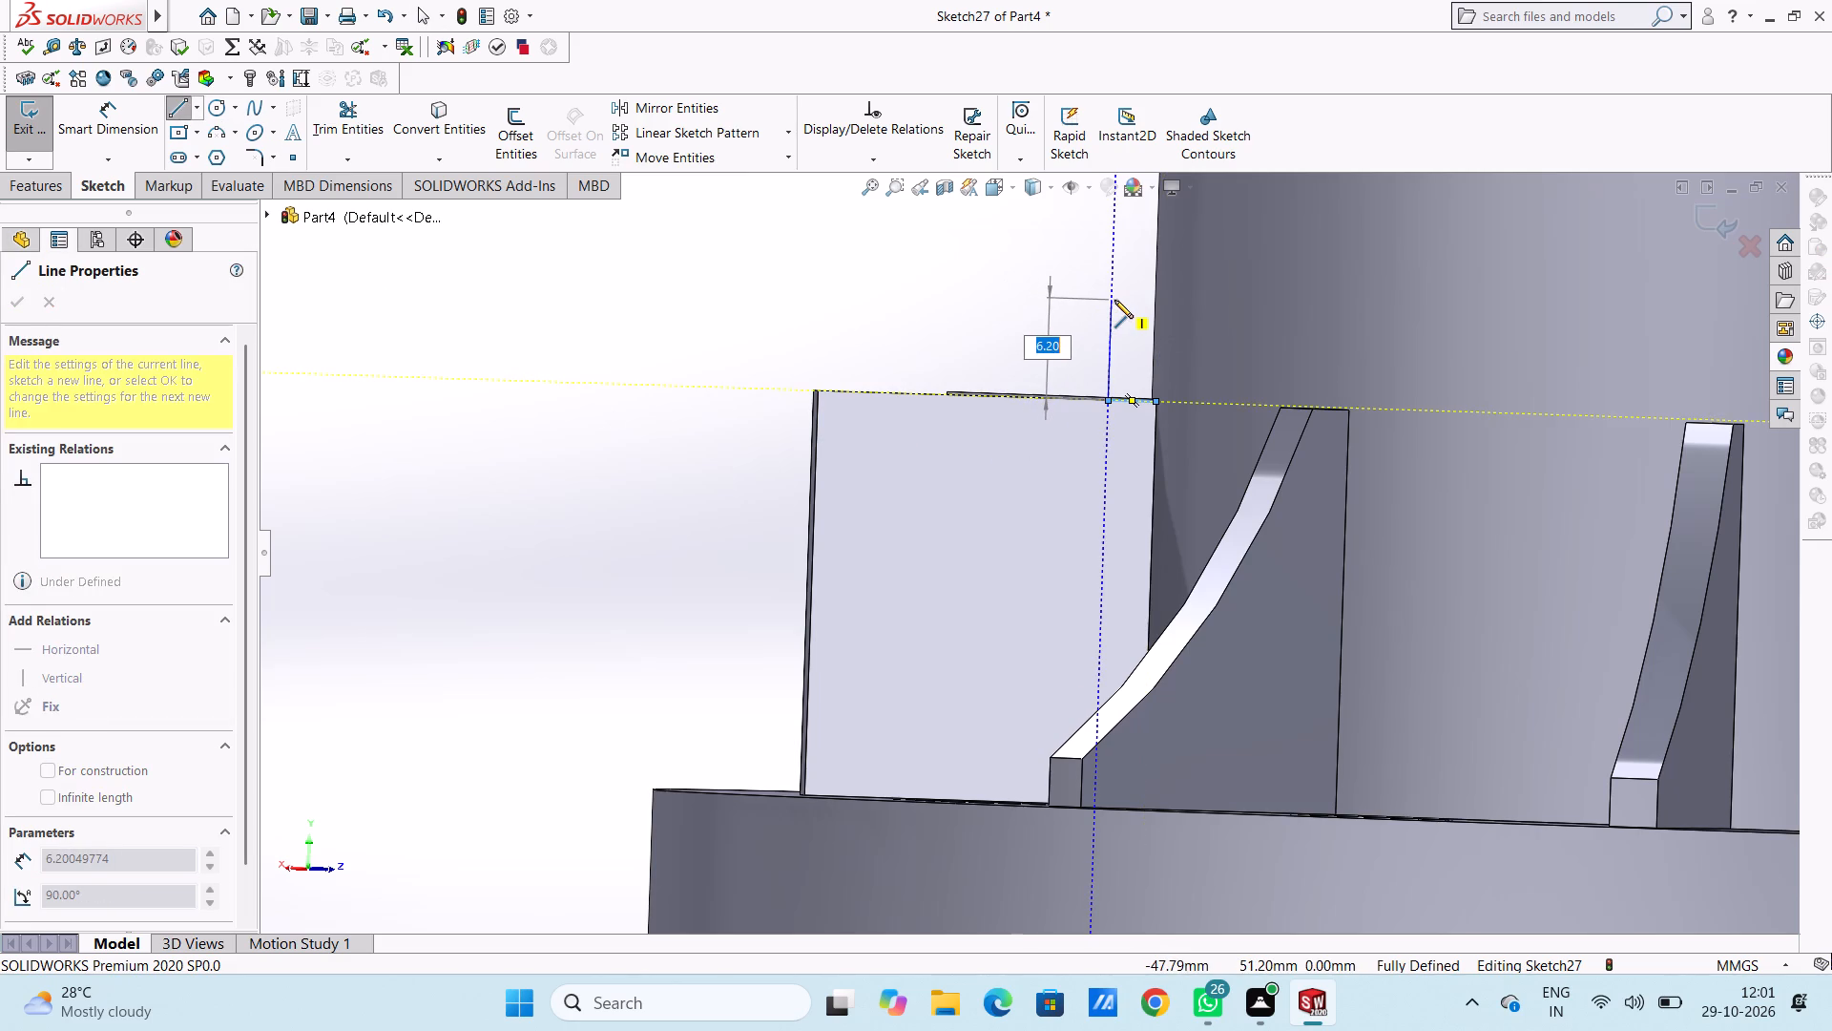
click(1110, 330)
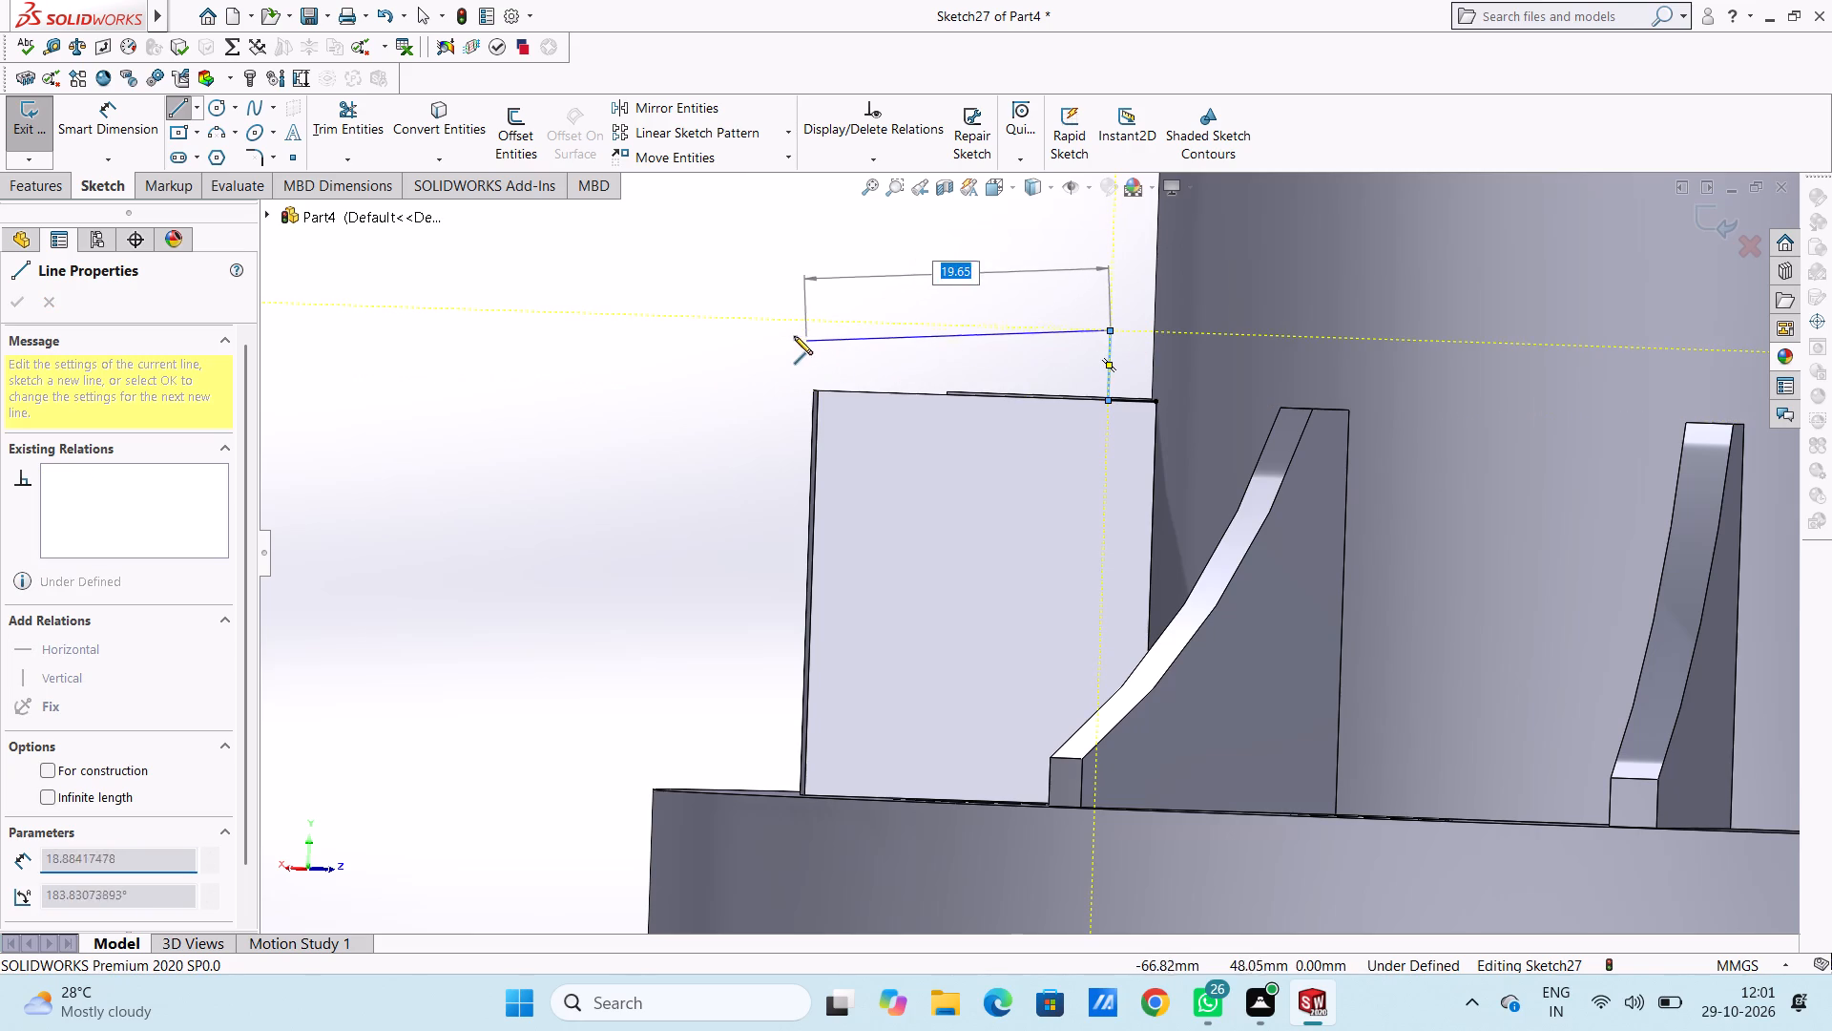
click(751, 318)
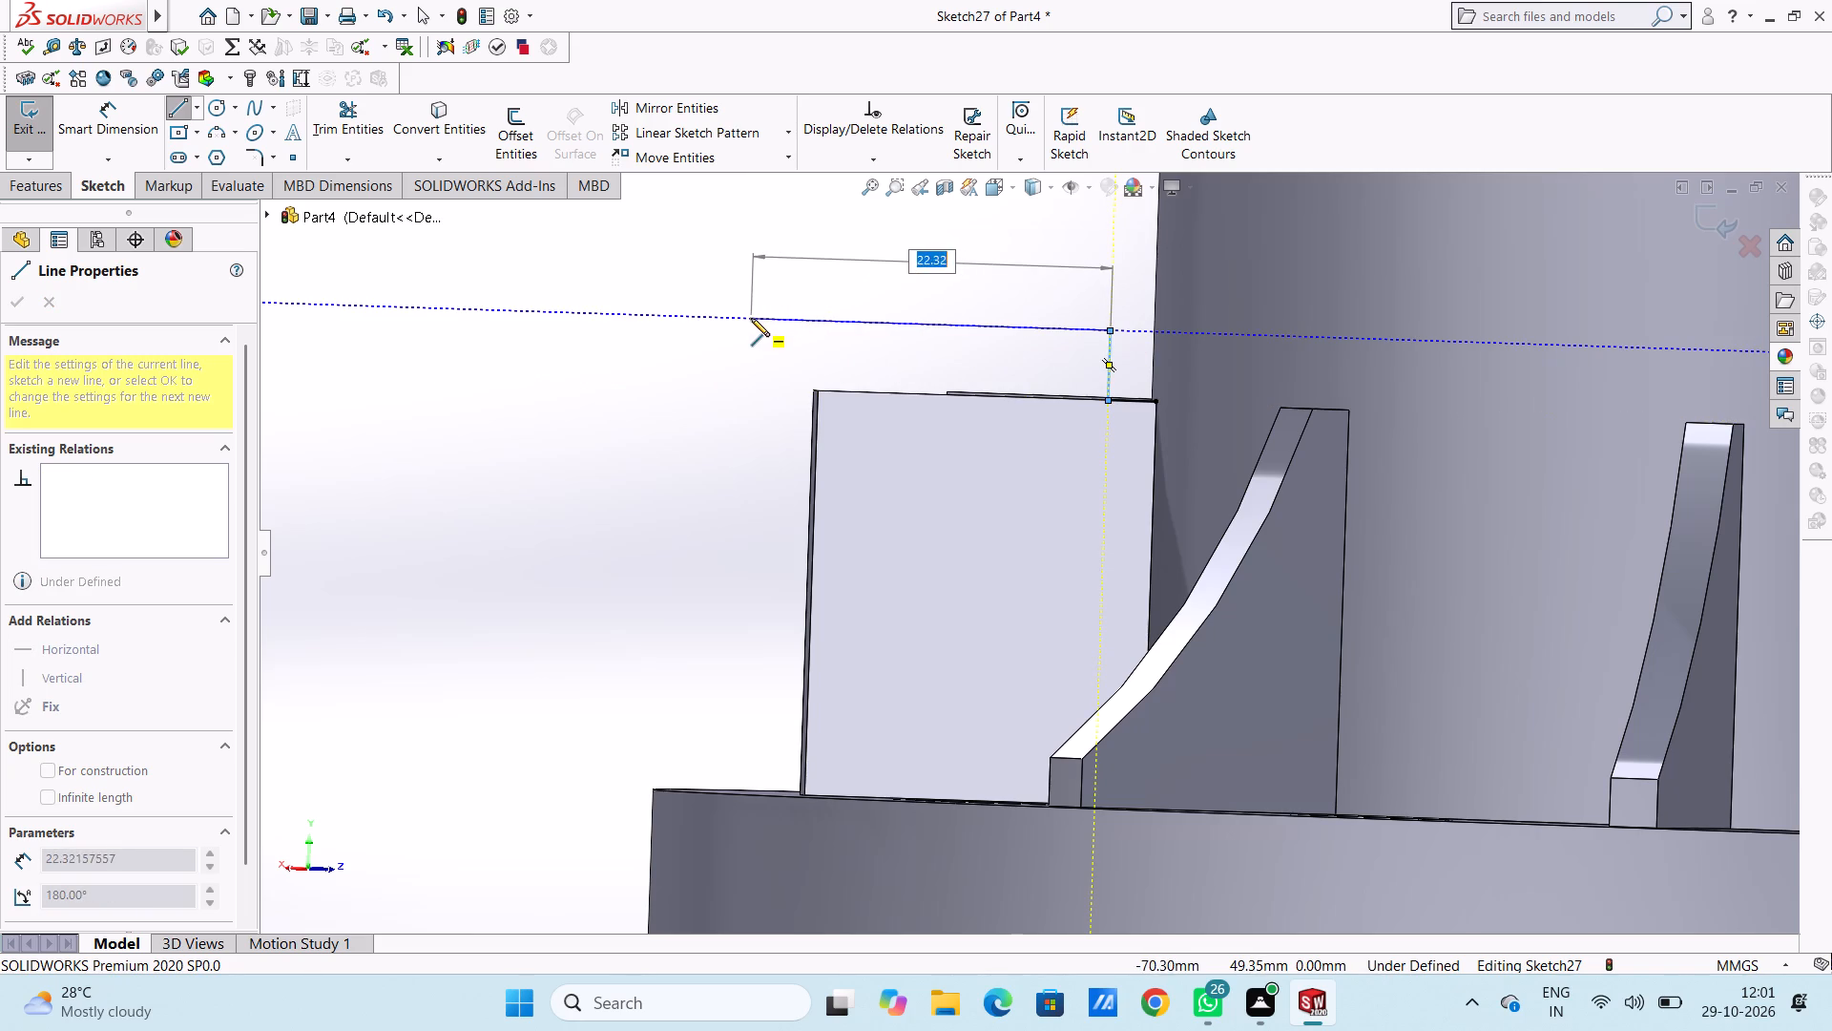
click(737, 717)
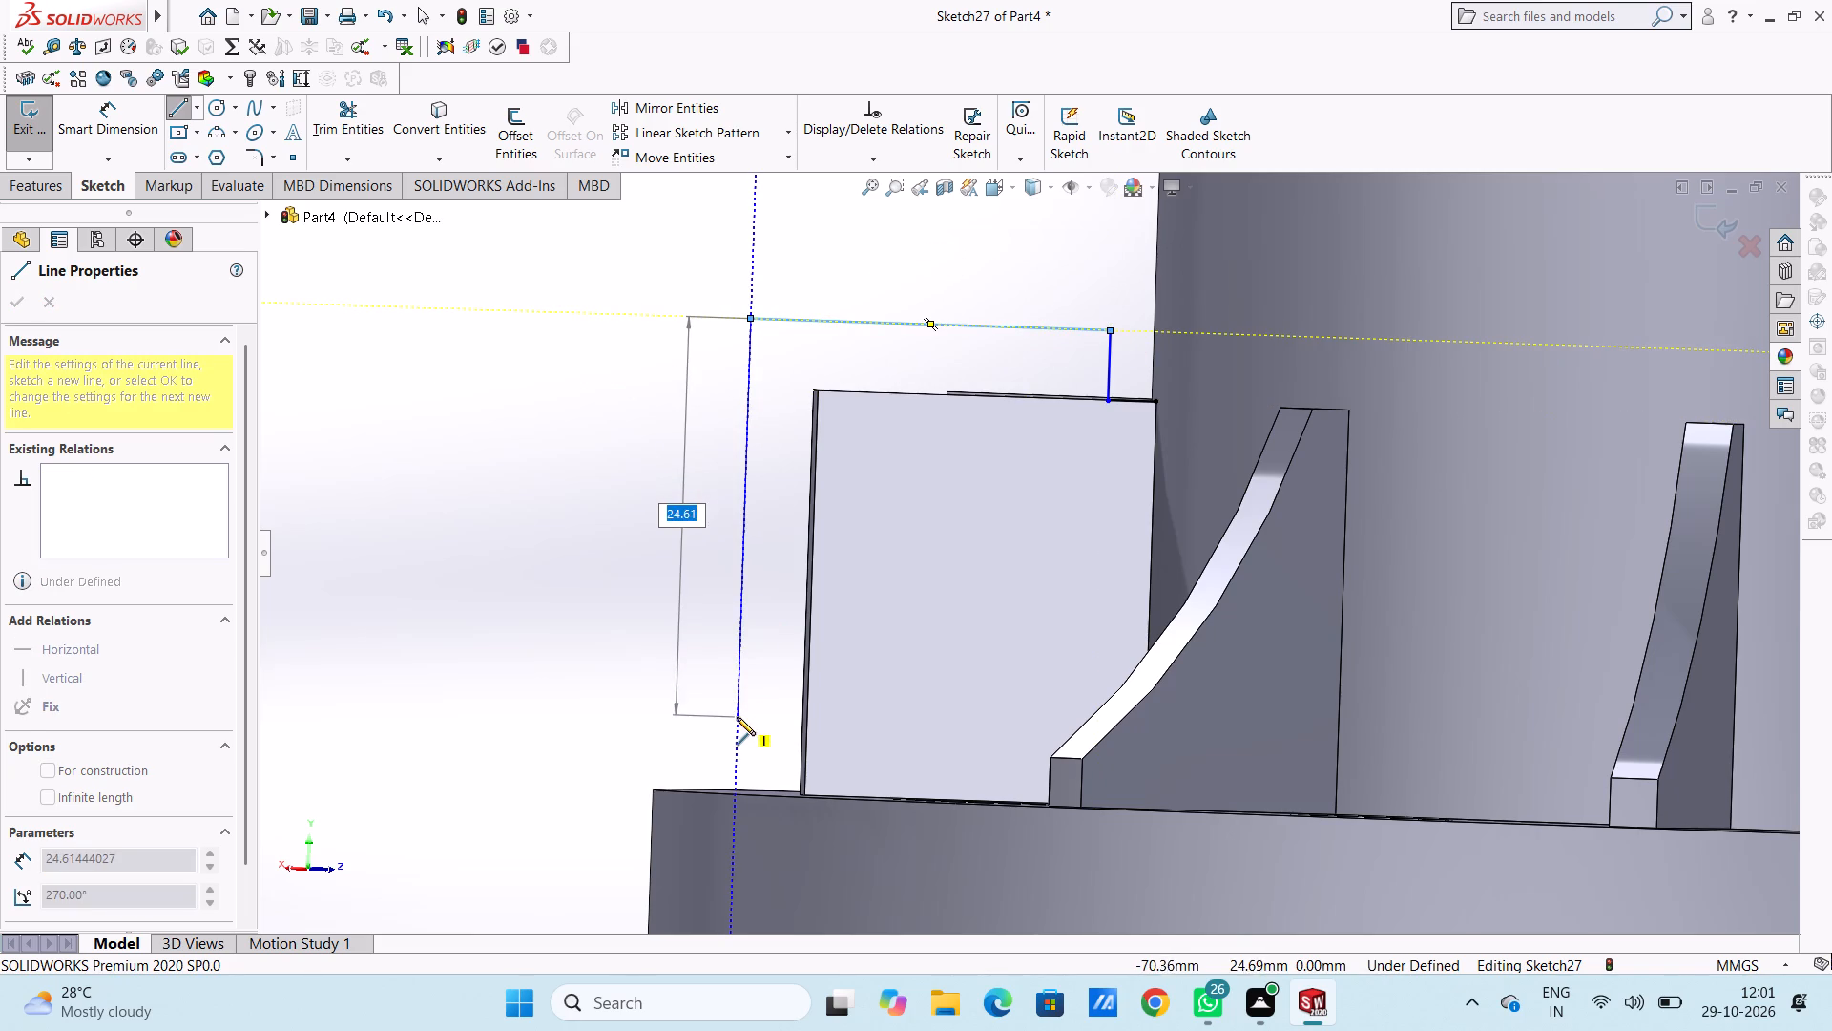
click(810, 721)
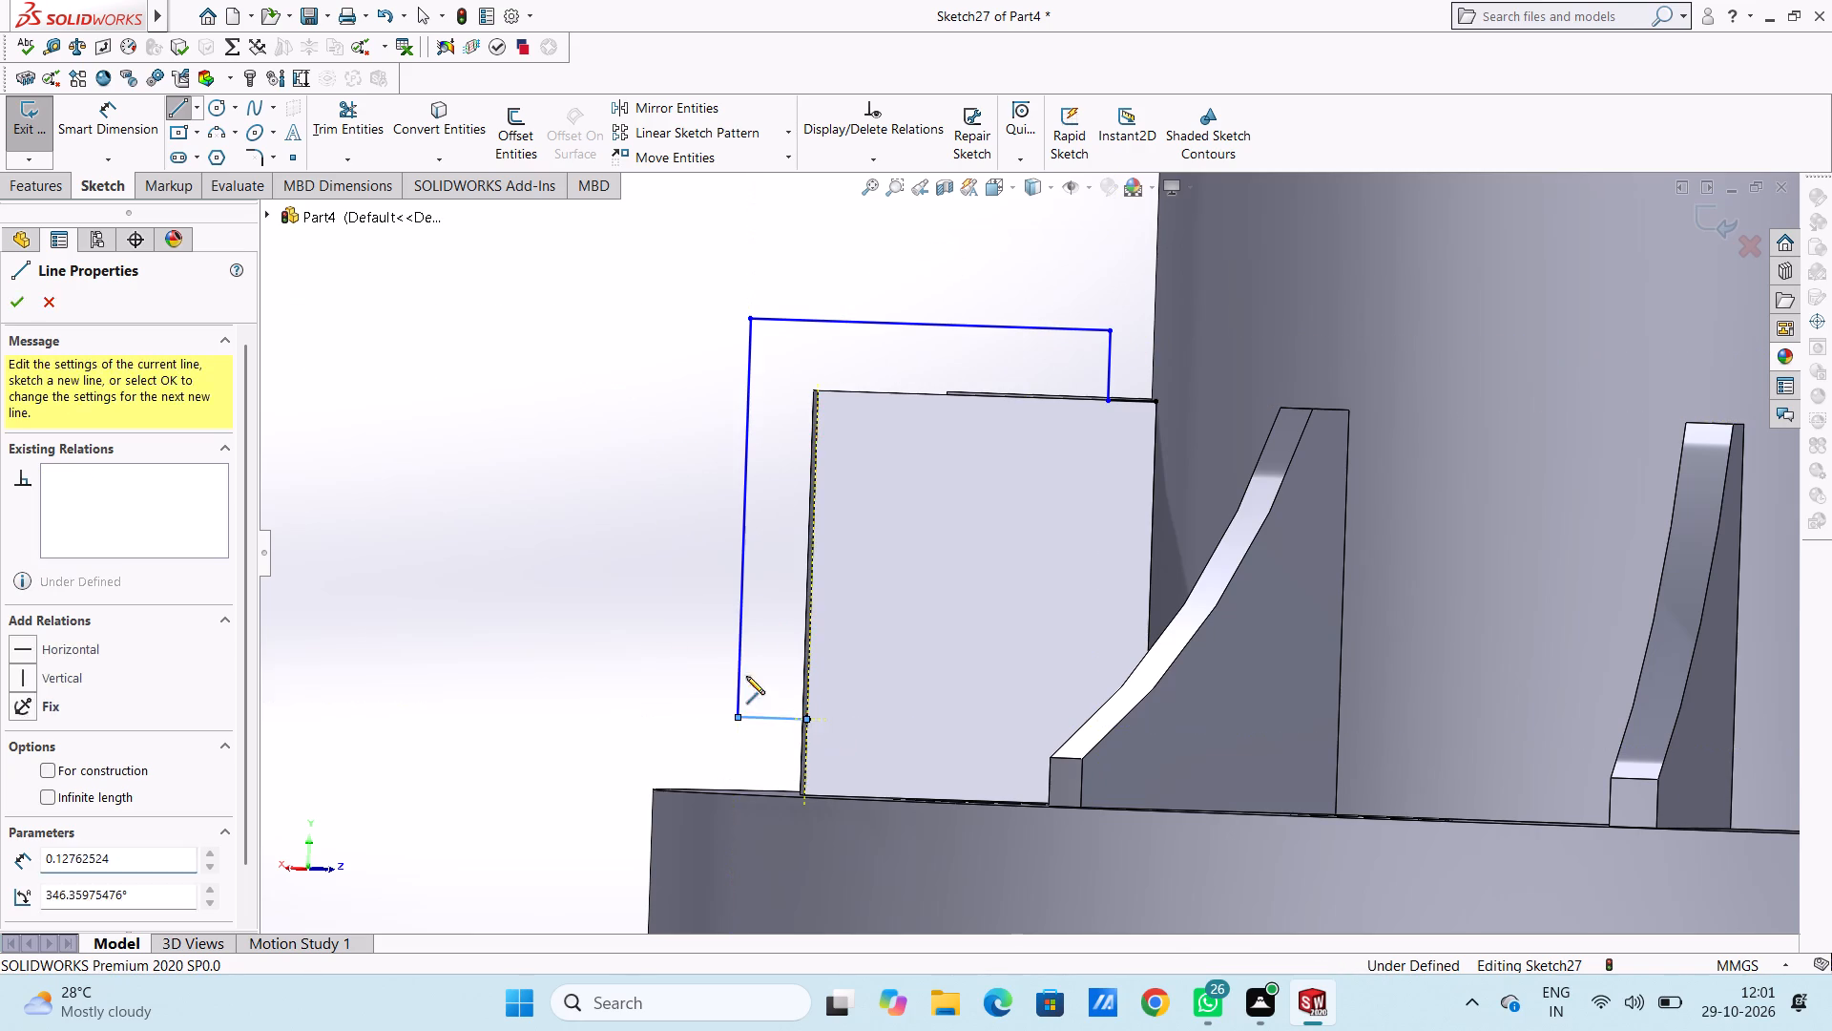
right_click(605, 379)
click(619, 397)
click(593, 397)
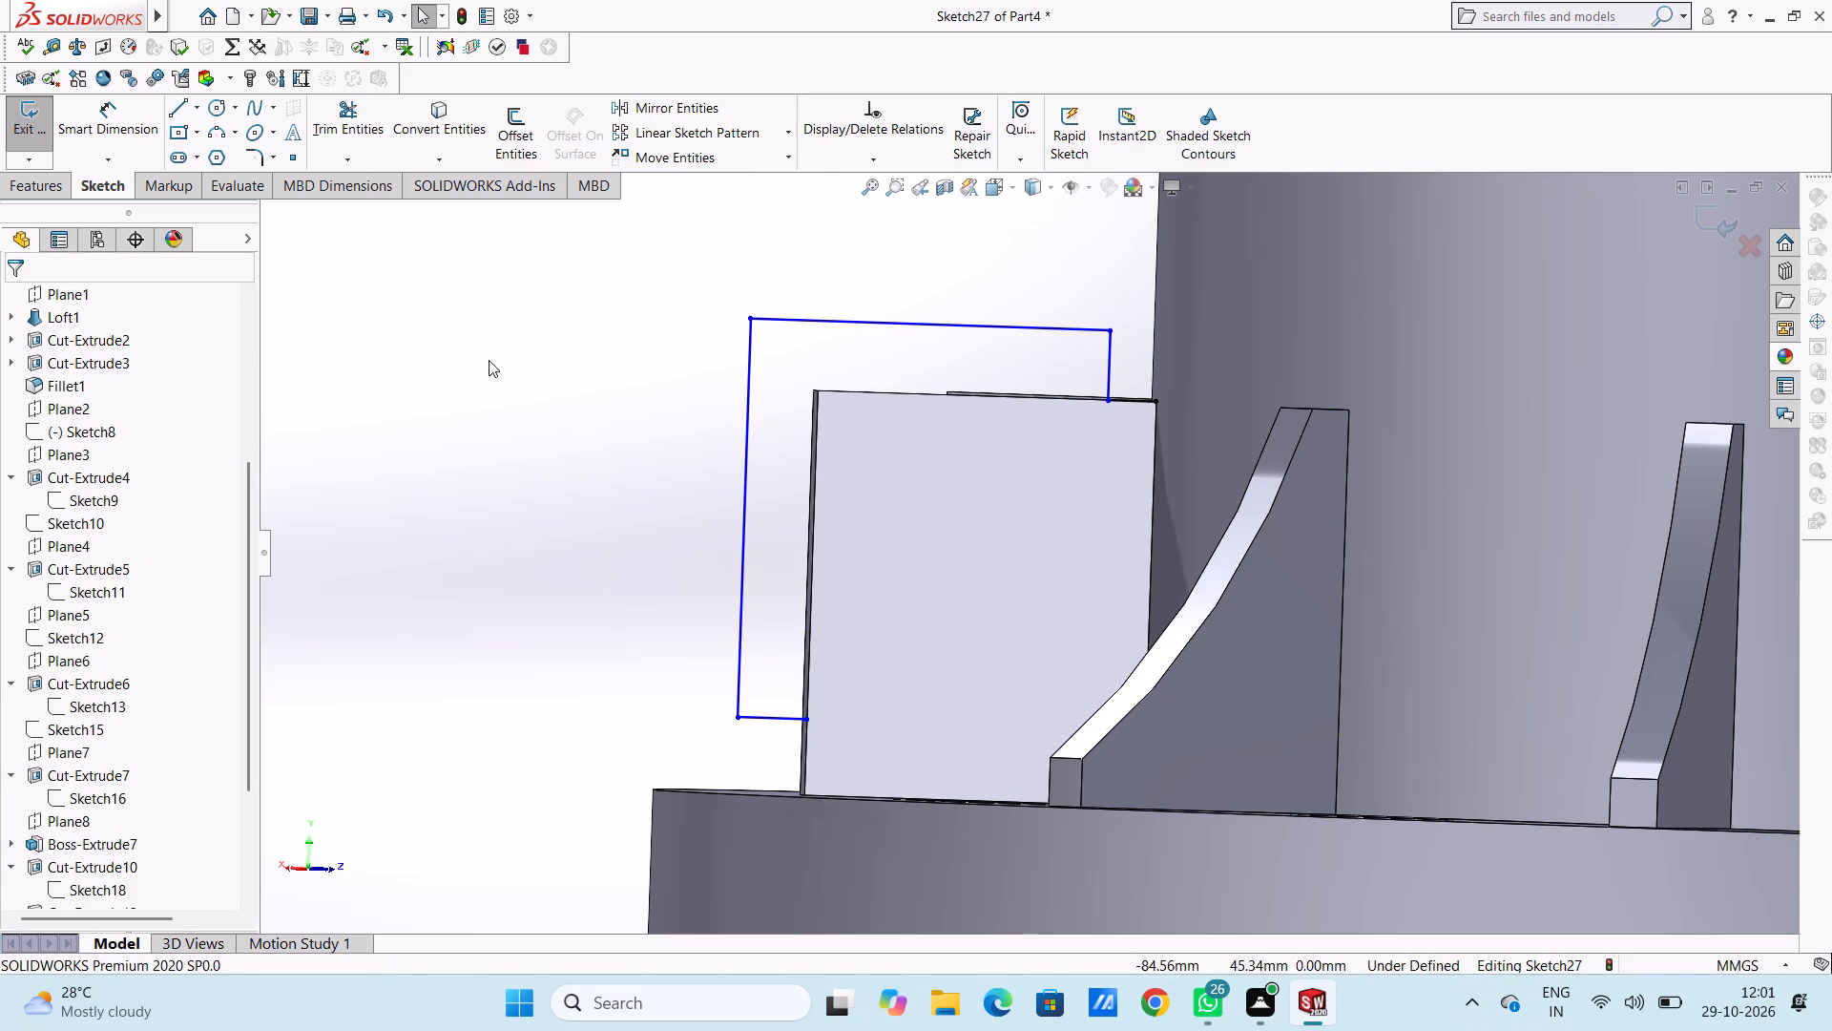
Dimension the profile's lower endpoint 3 mm above the rib's bottom edge.
click(102, 116)
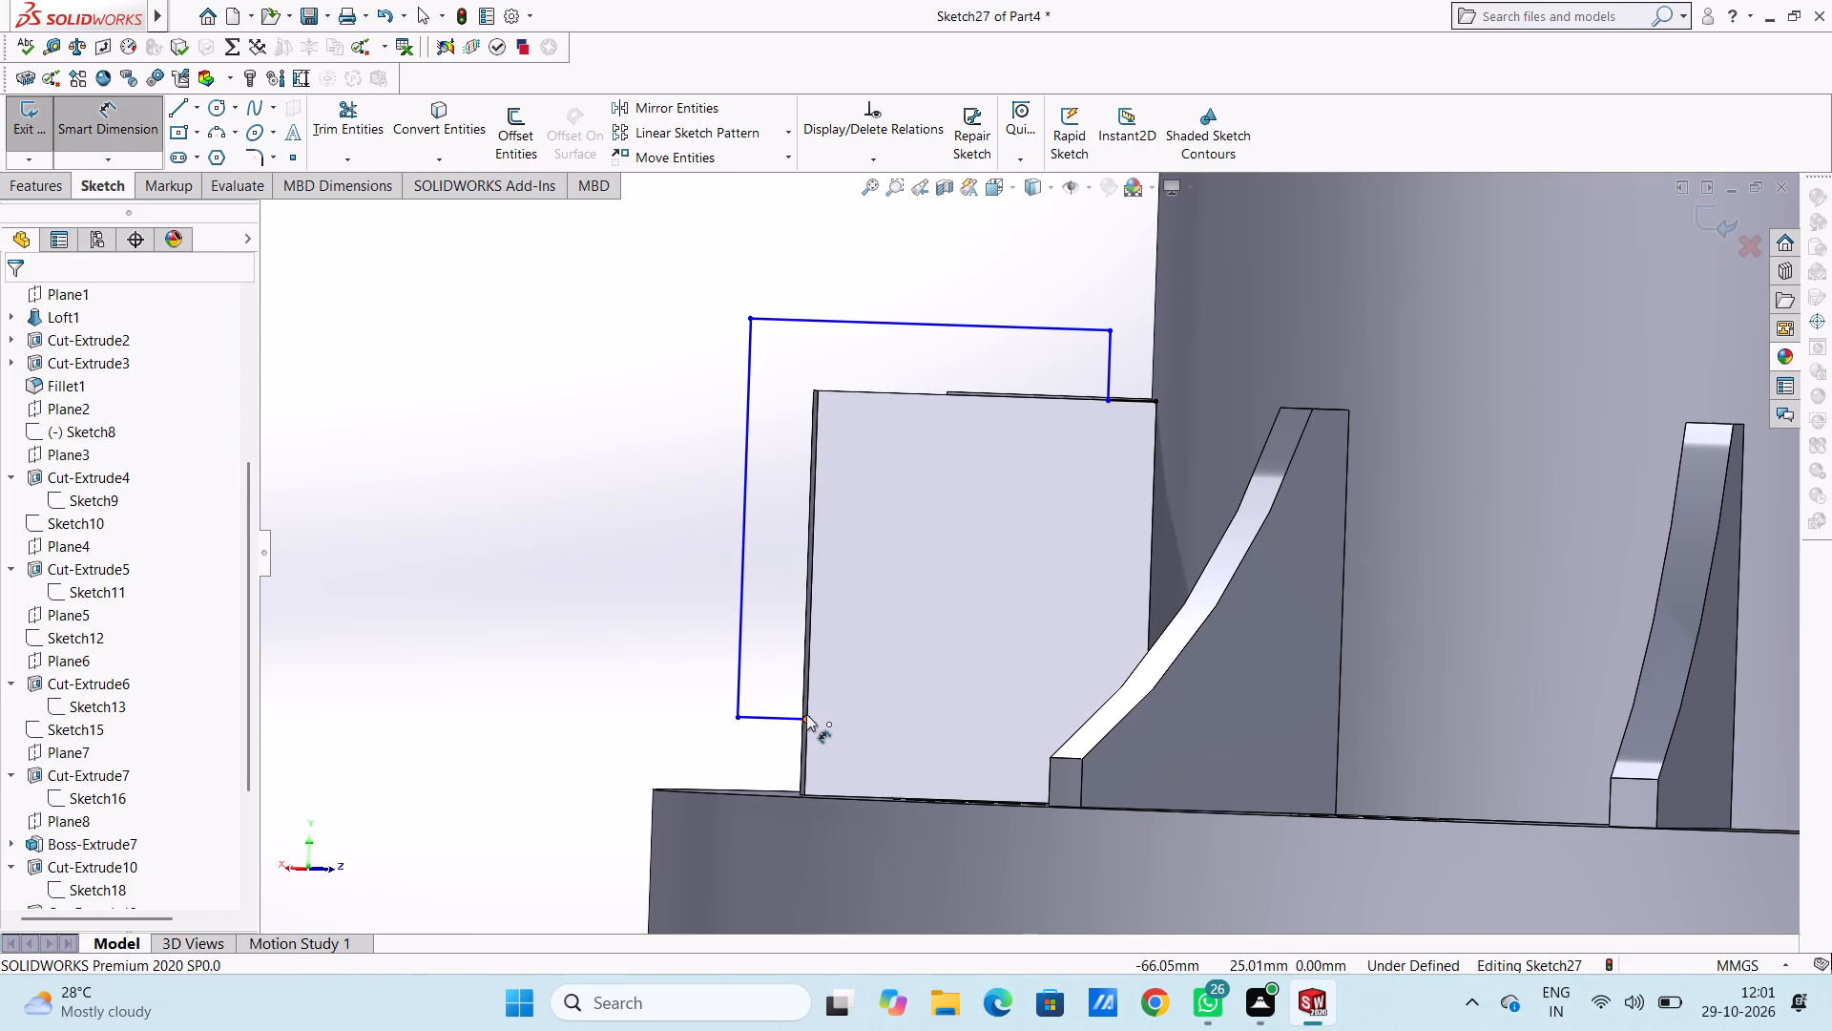
click(809, 715)
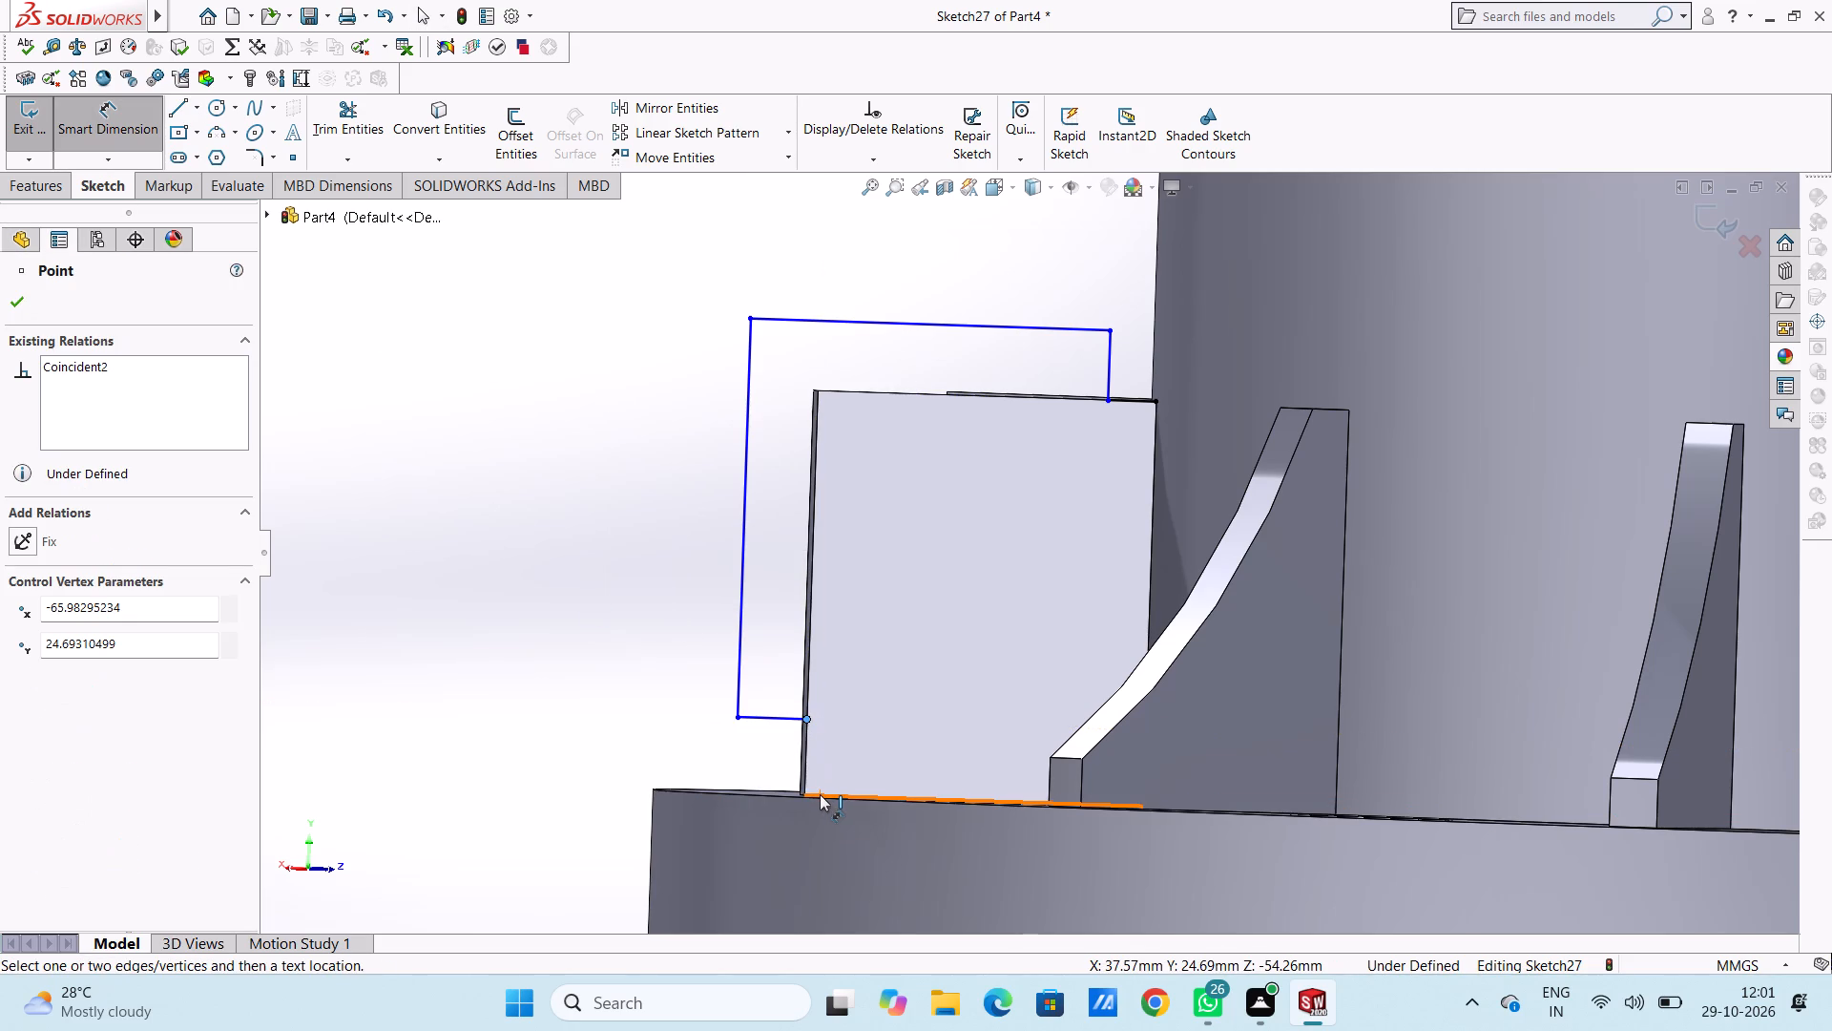
click(812, 794)
click(369, 650)
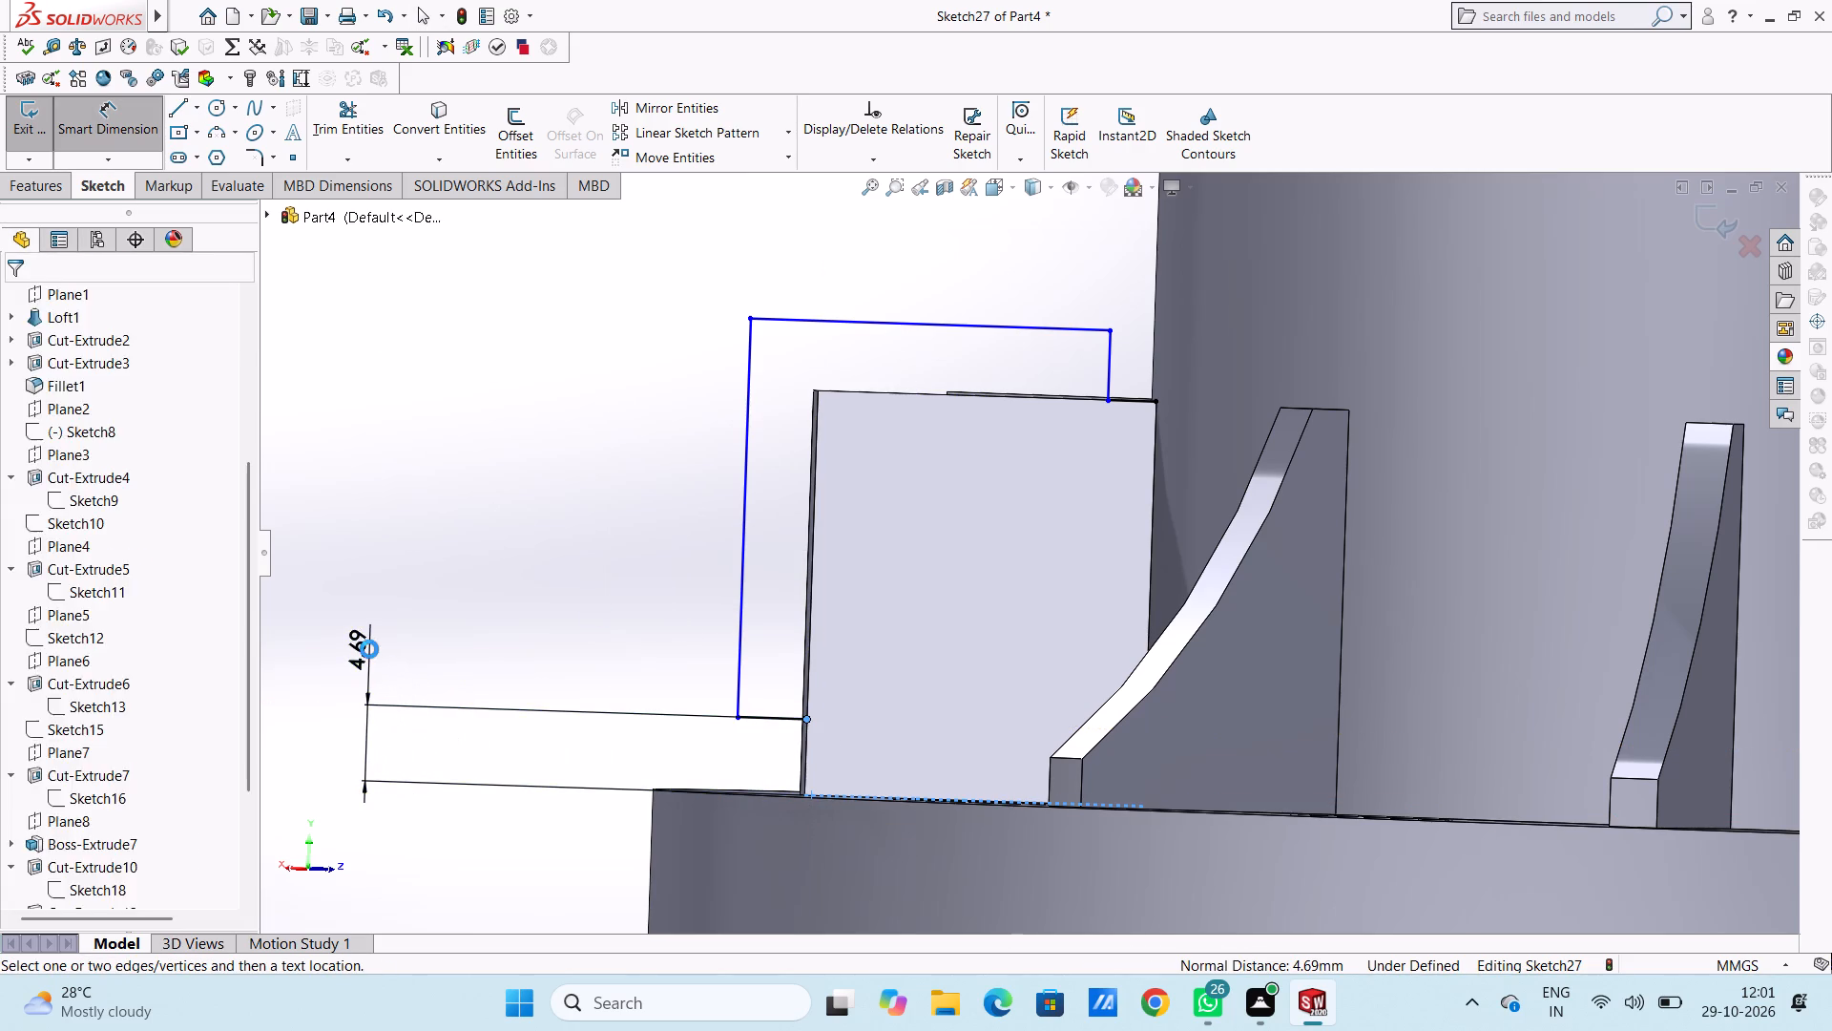
key(3)
key(Return)
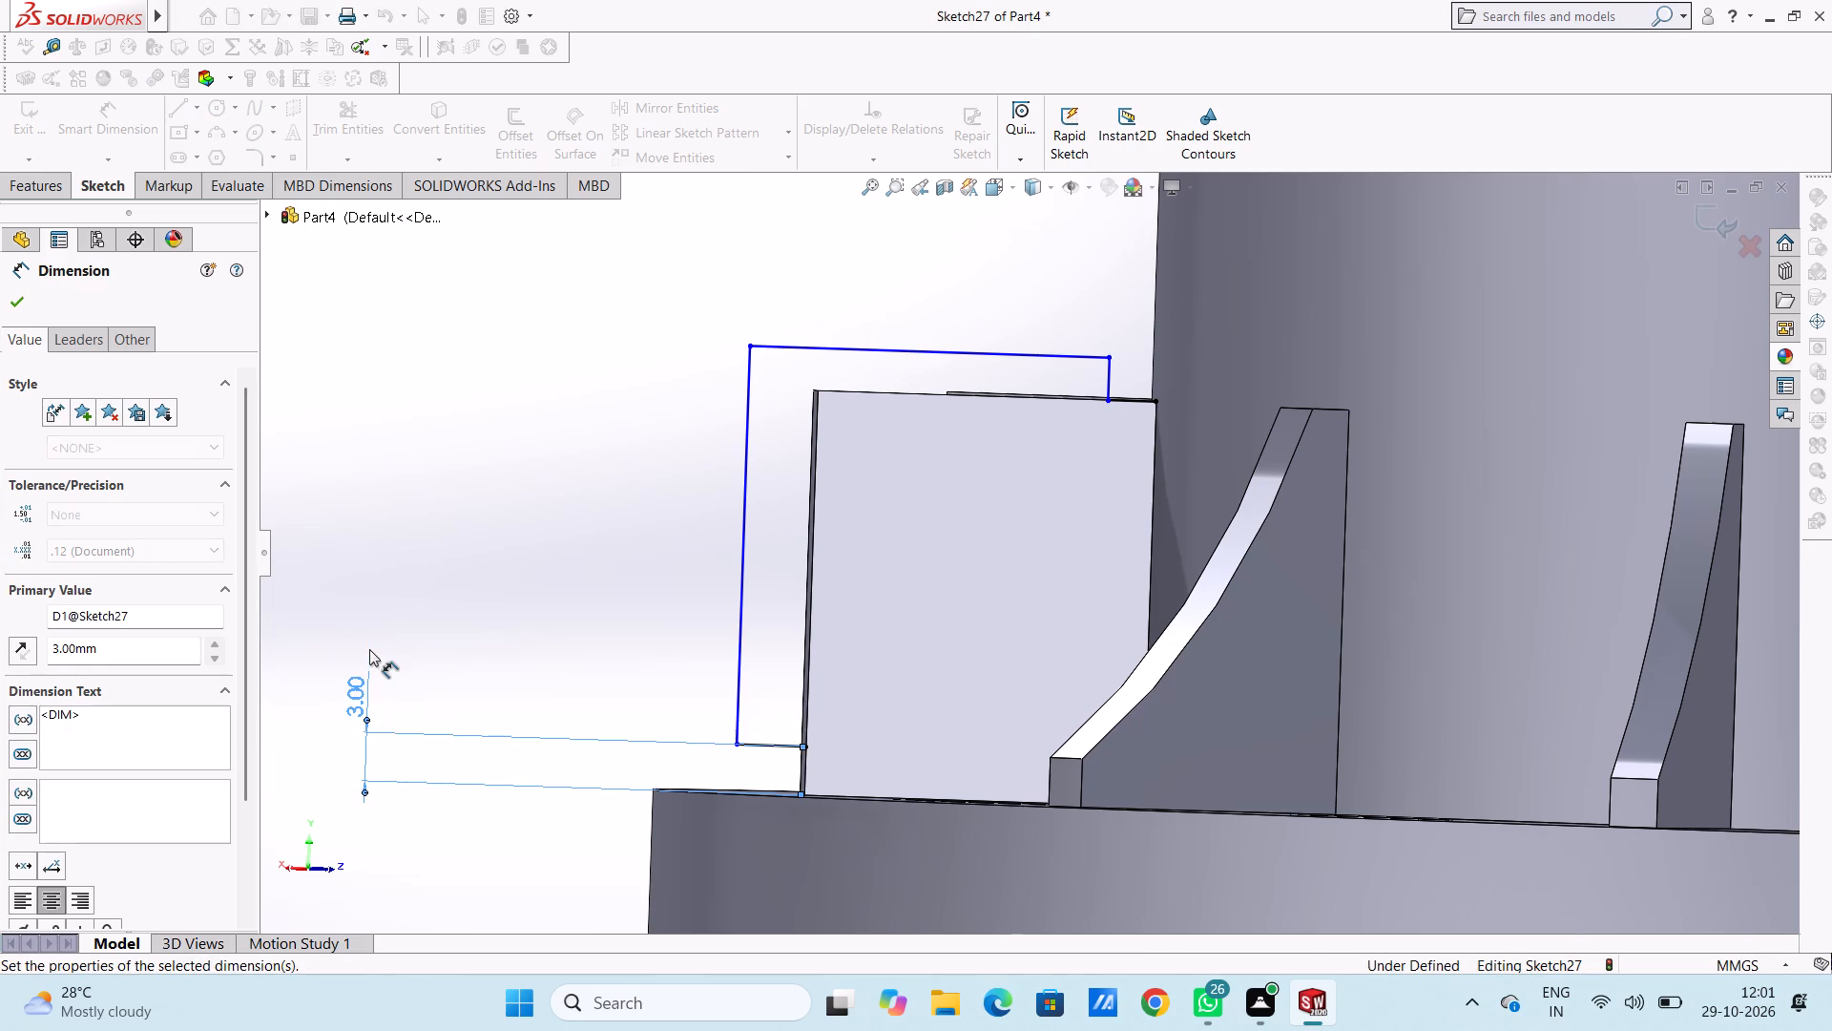
click(518, 575)
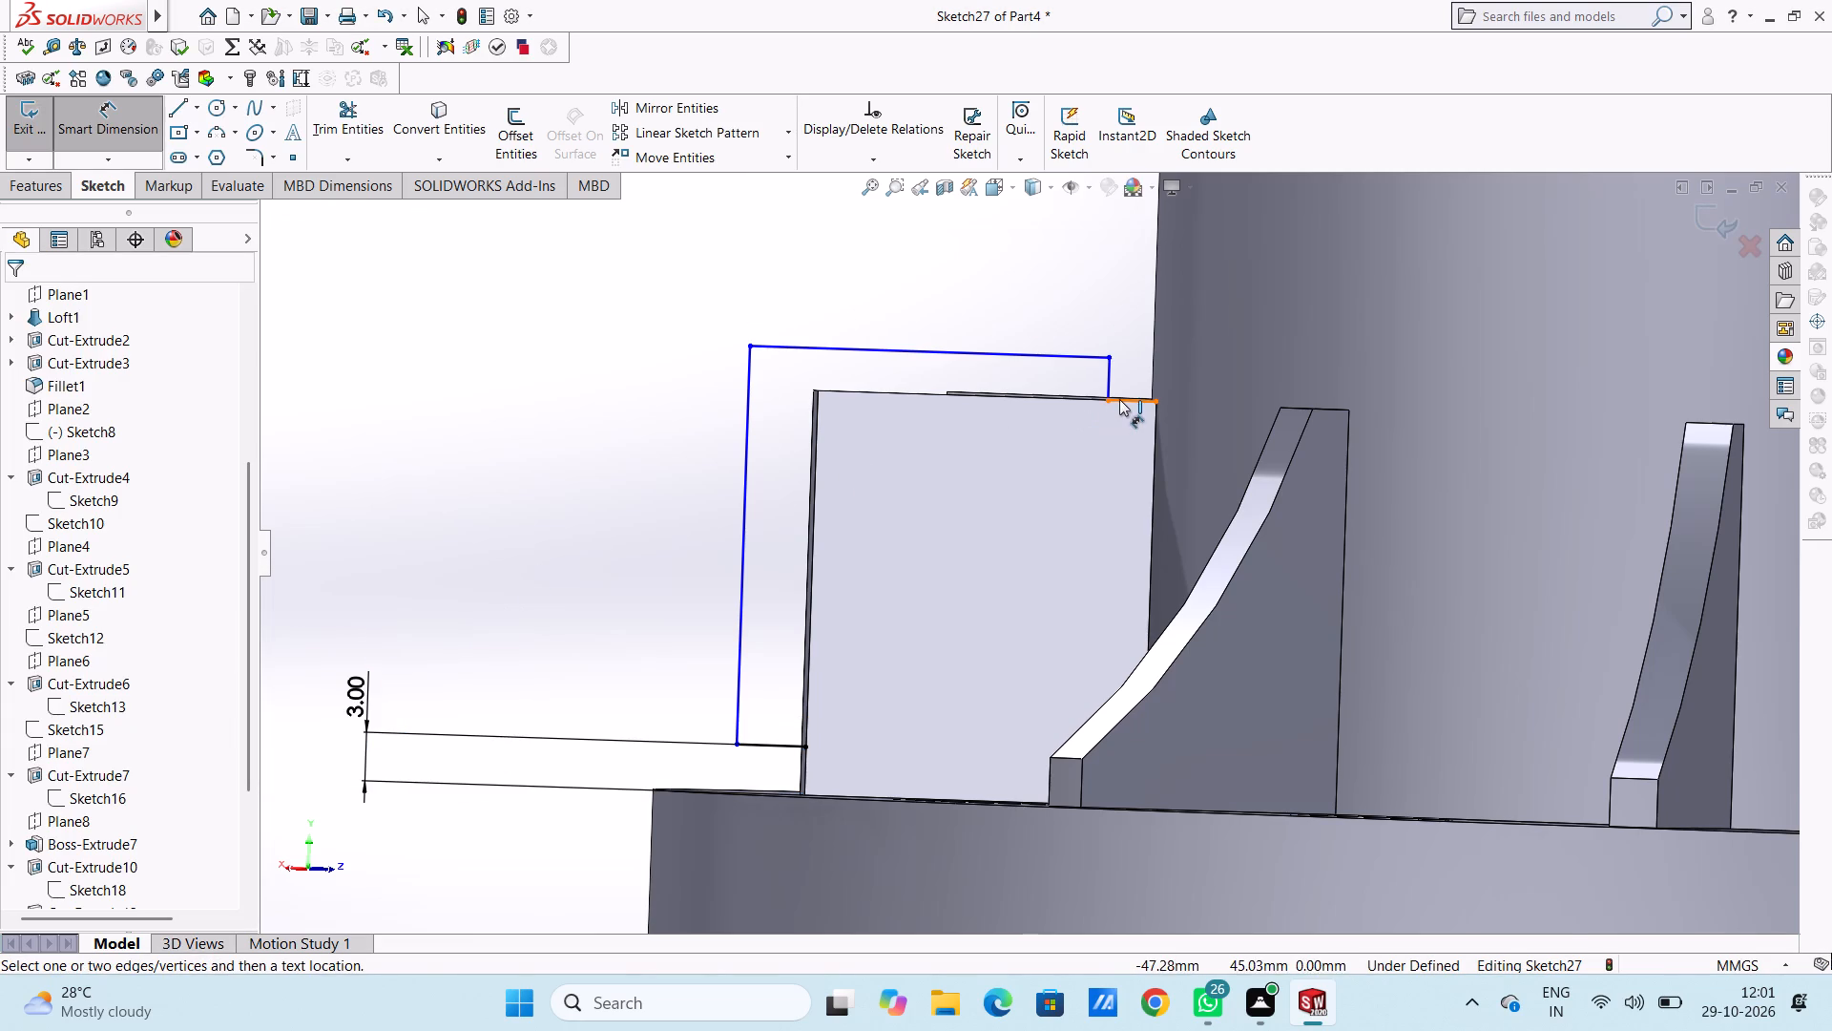
Dimension the profile's short top-edge line, its outer vertical line and its upper horizontal line.
click(1119, 399)
scroll(1111, 277, up, 3)
click(989, 268)
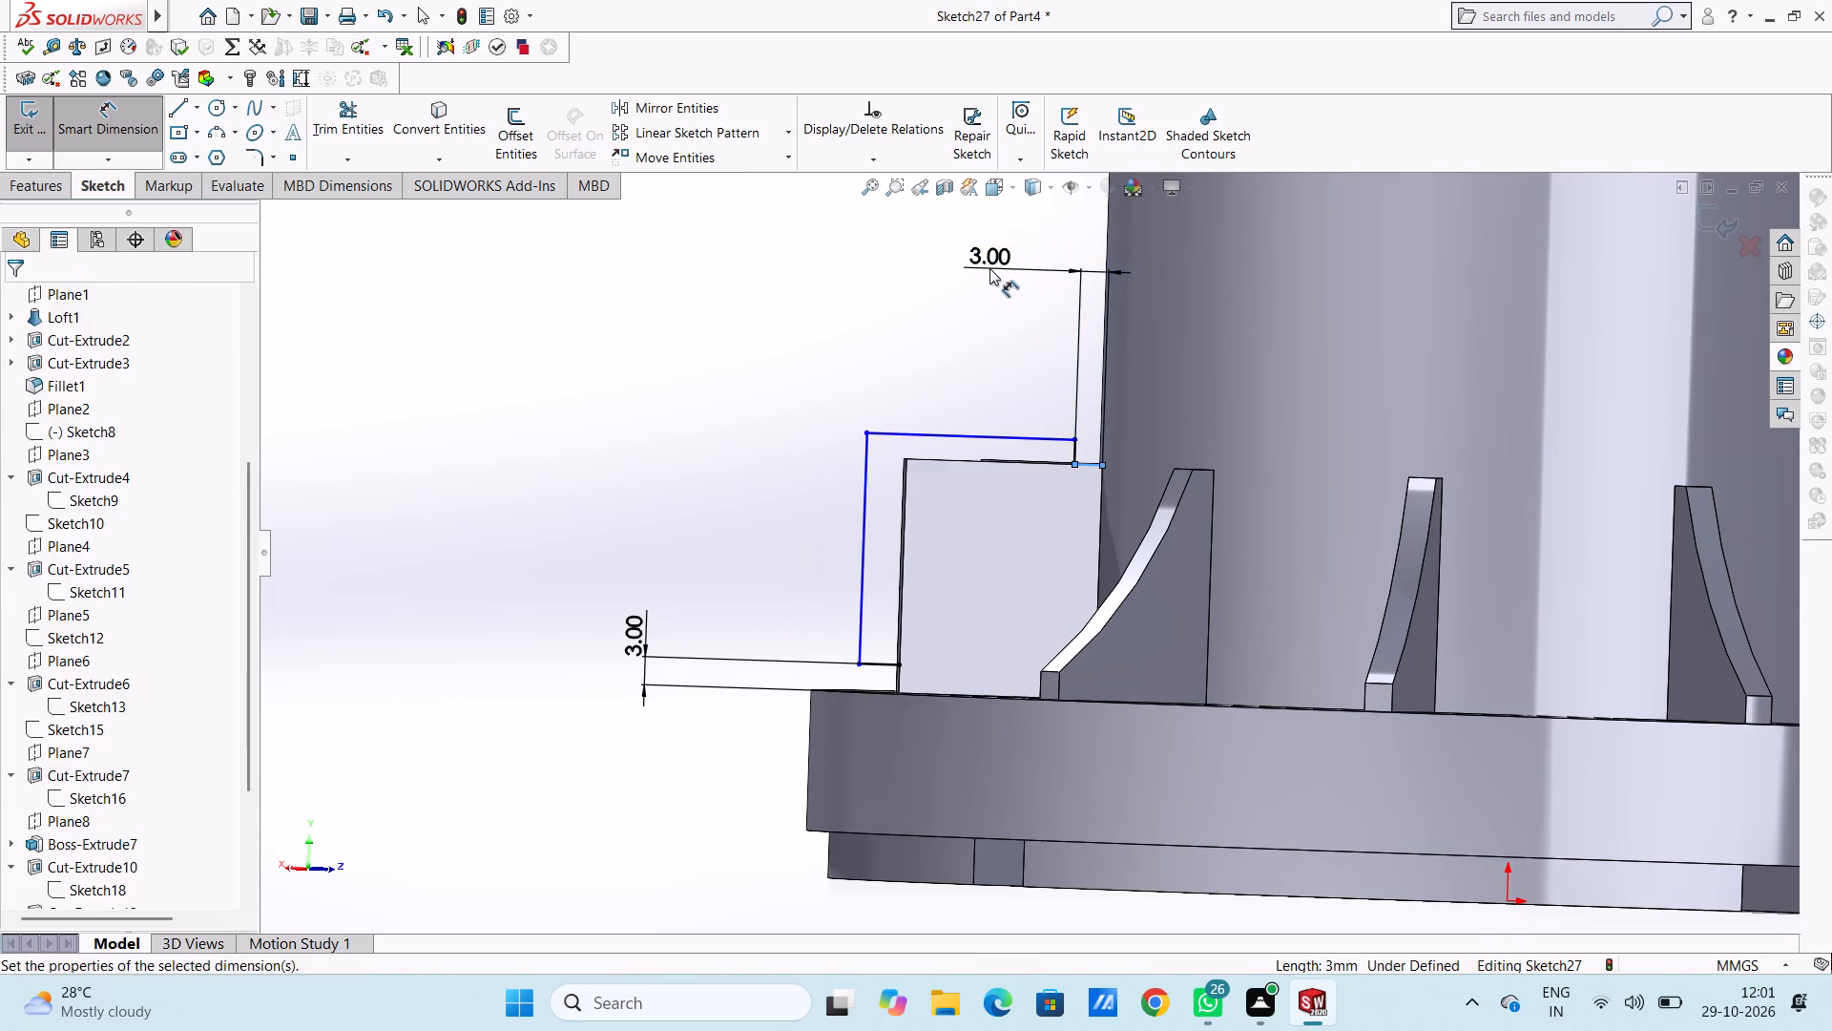
click(906, 240)
click(824, 311)
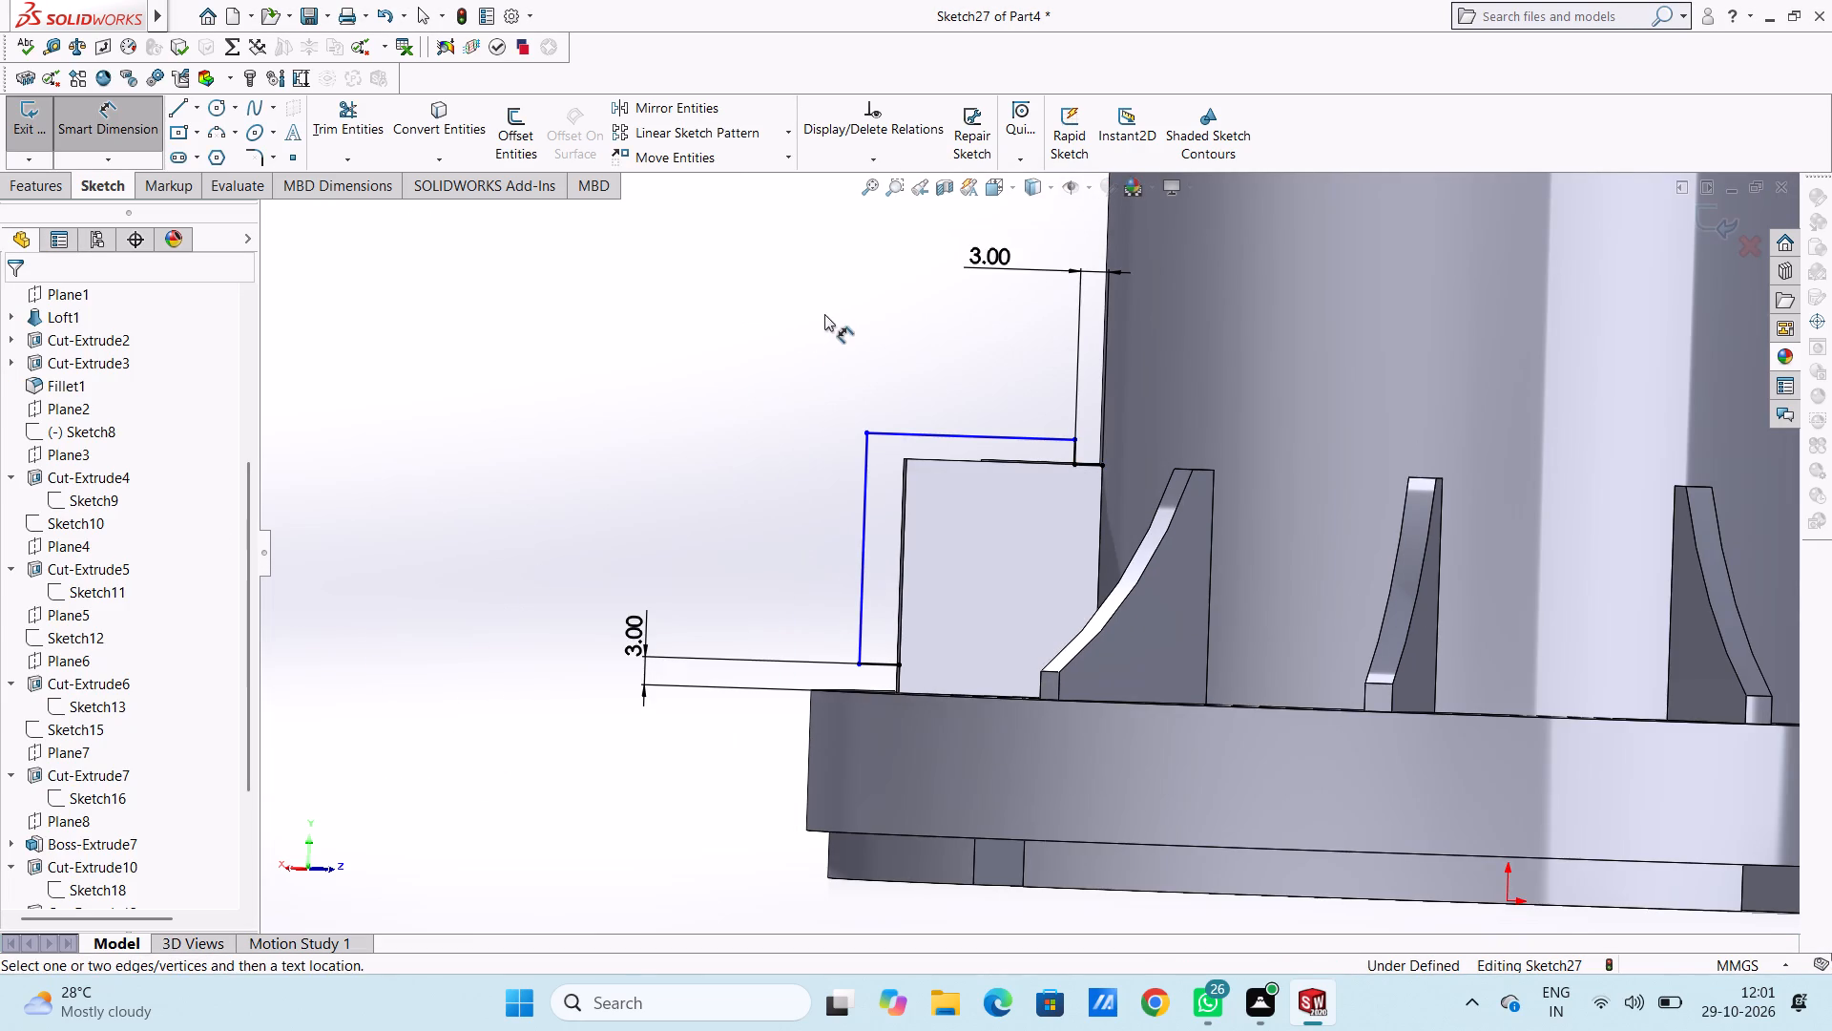
click(865, 511)
click(615, 479)
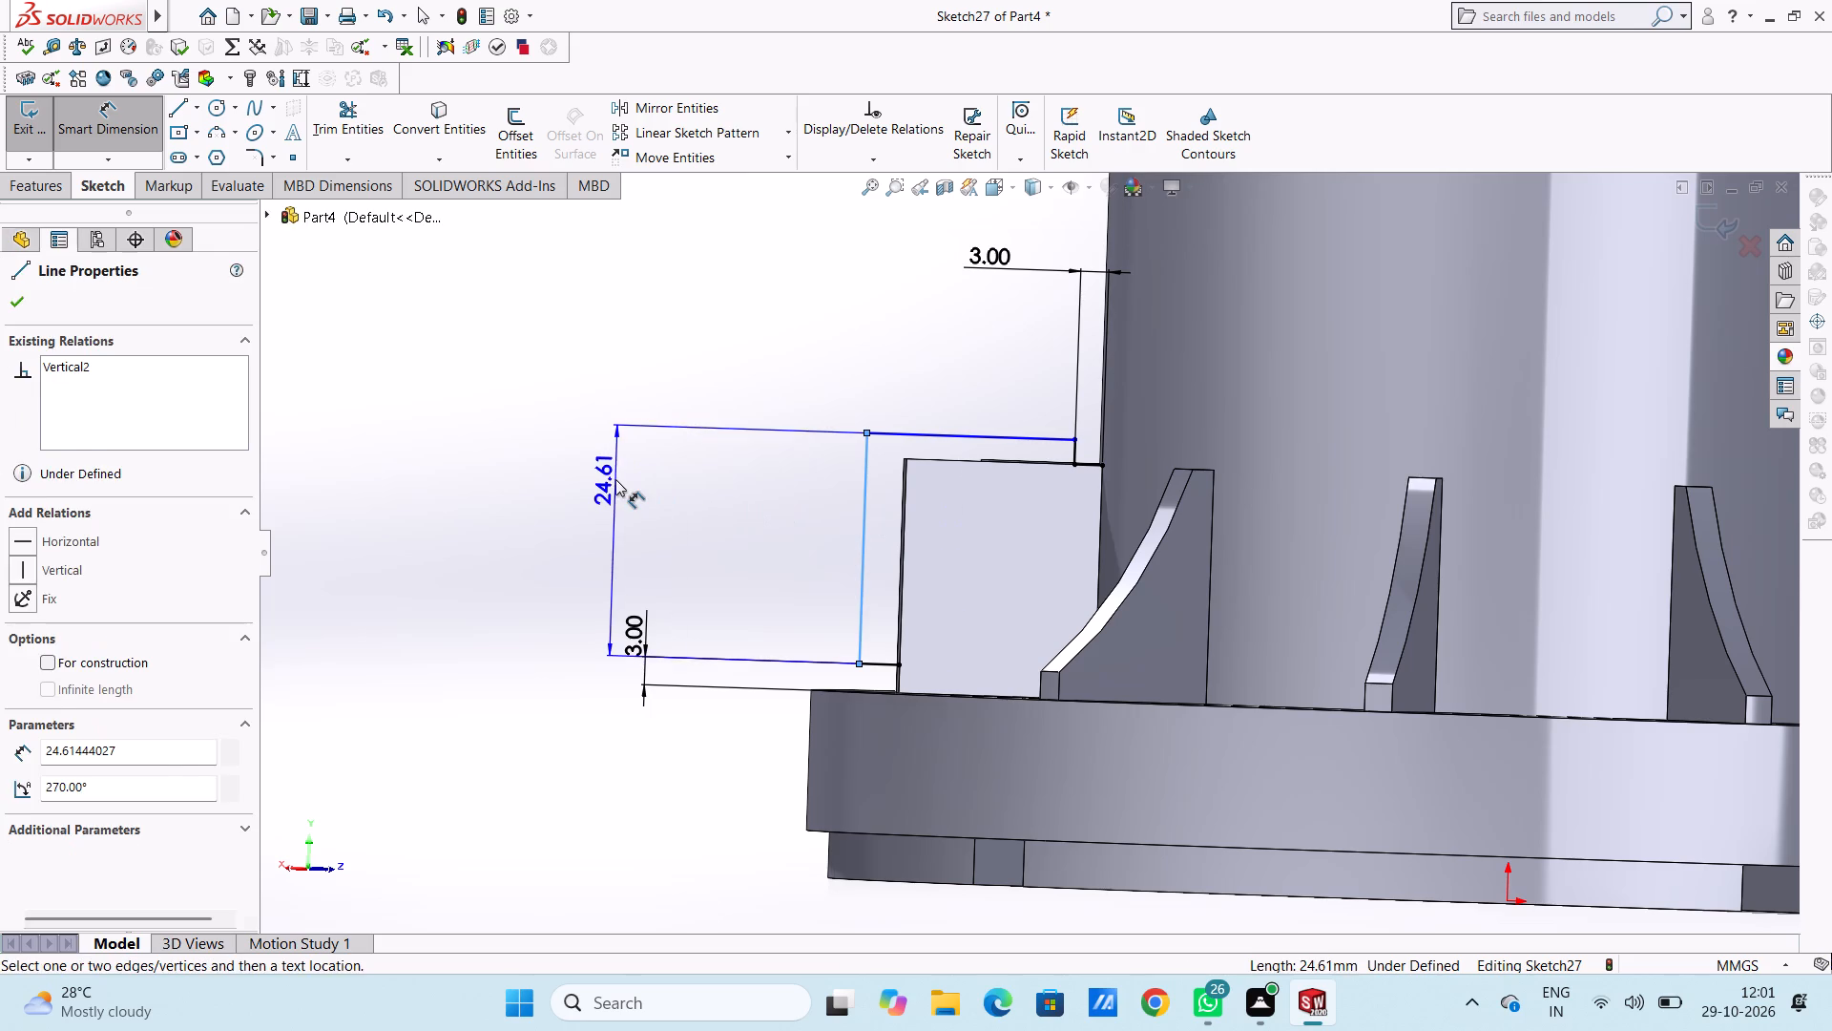
click(534, 452)
click(521, 417)
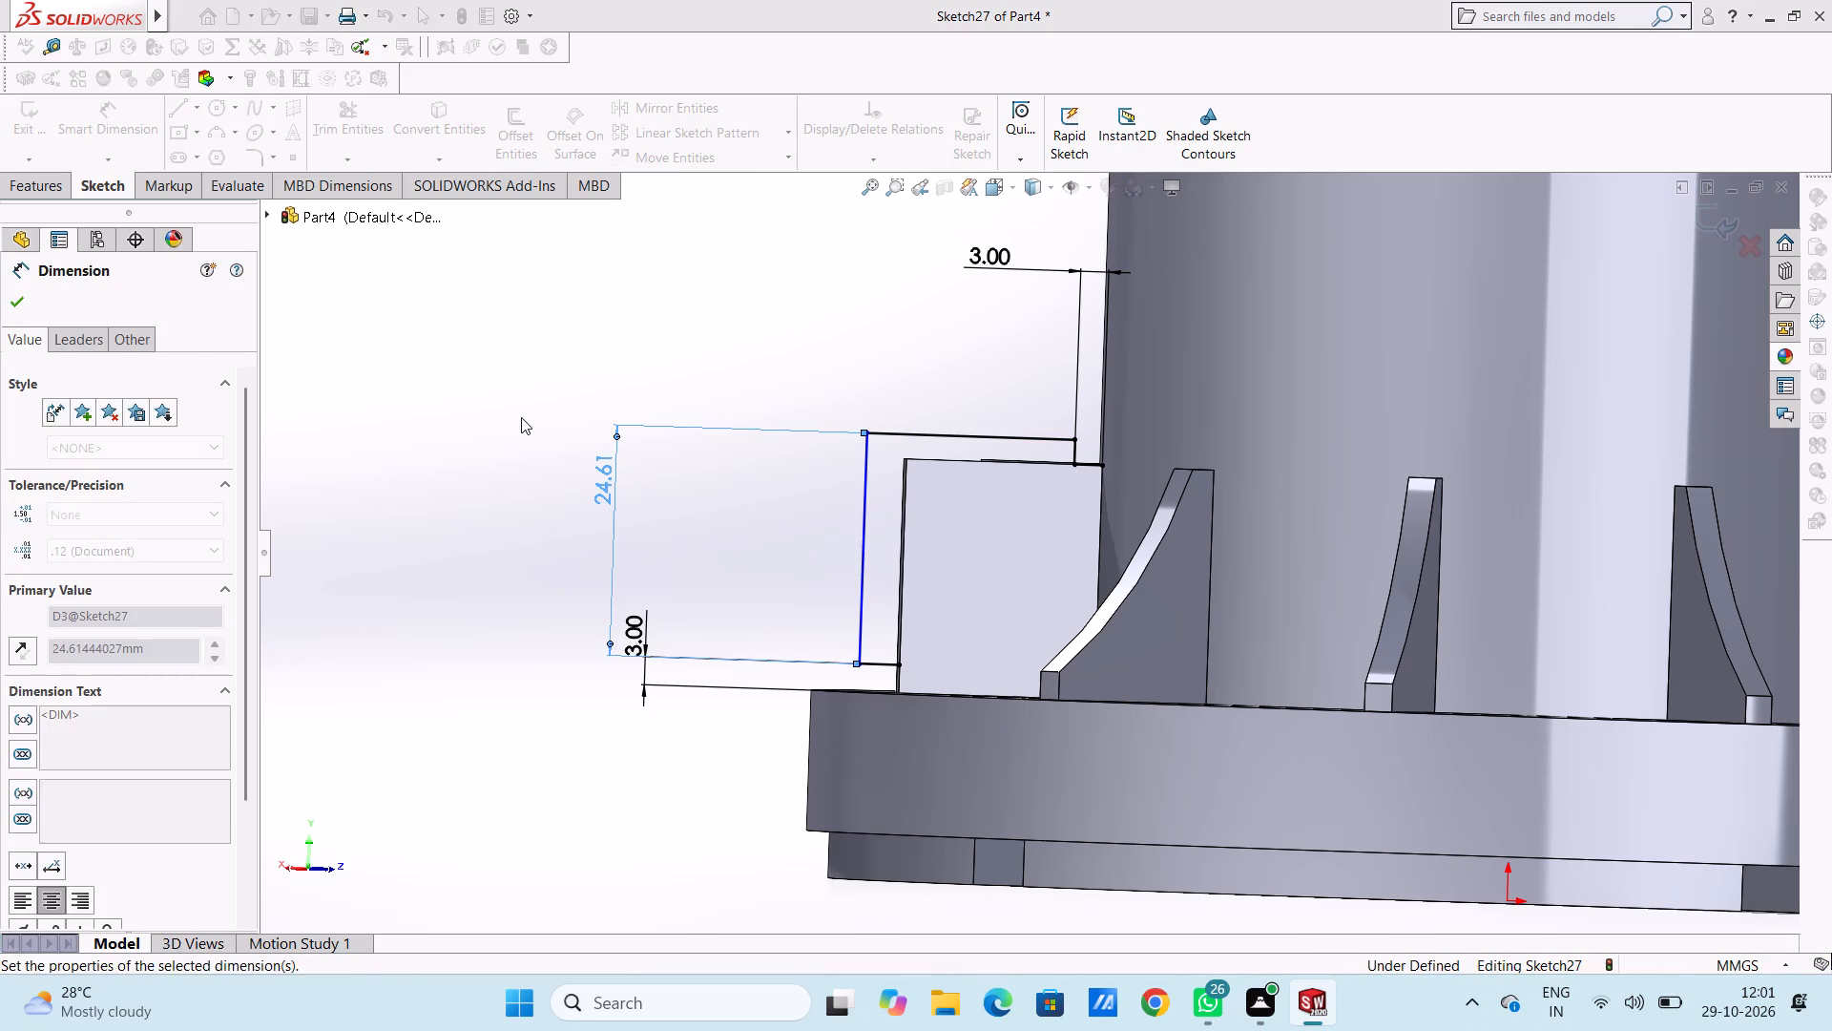
click(905, 431)
click(917, 325)
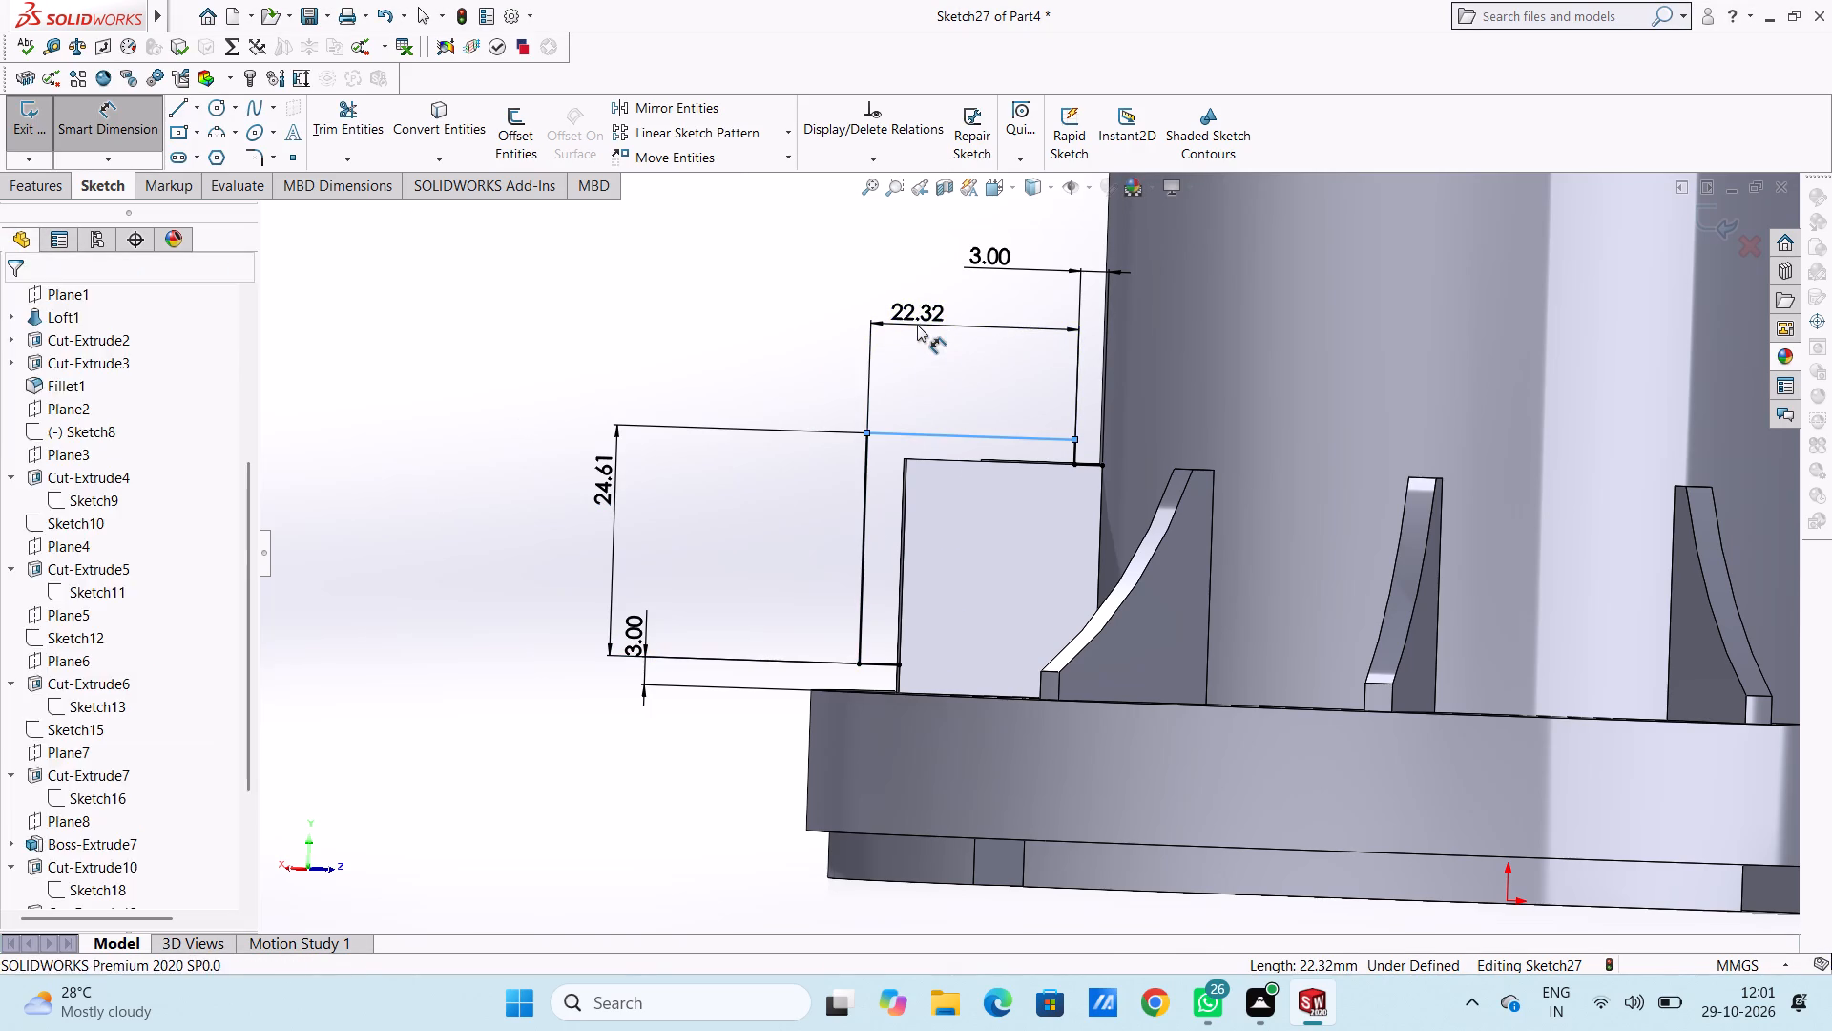
click(836, 297)
click(793, 310)
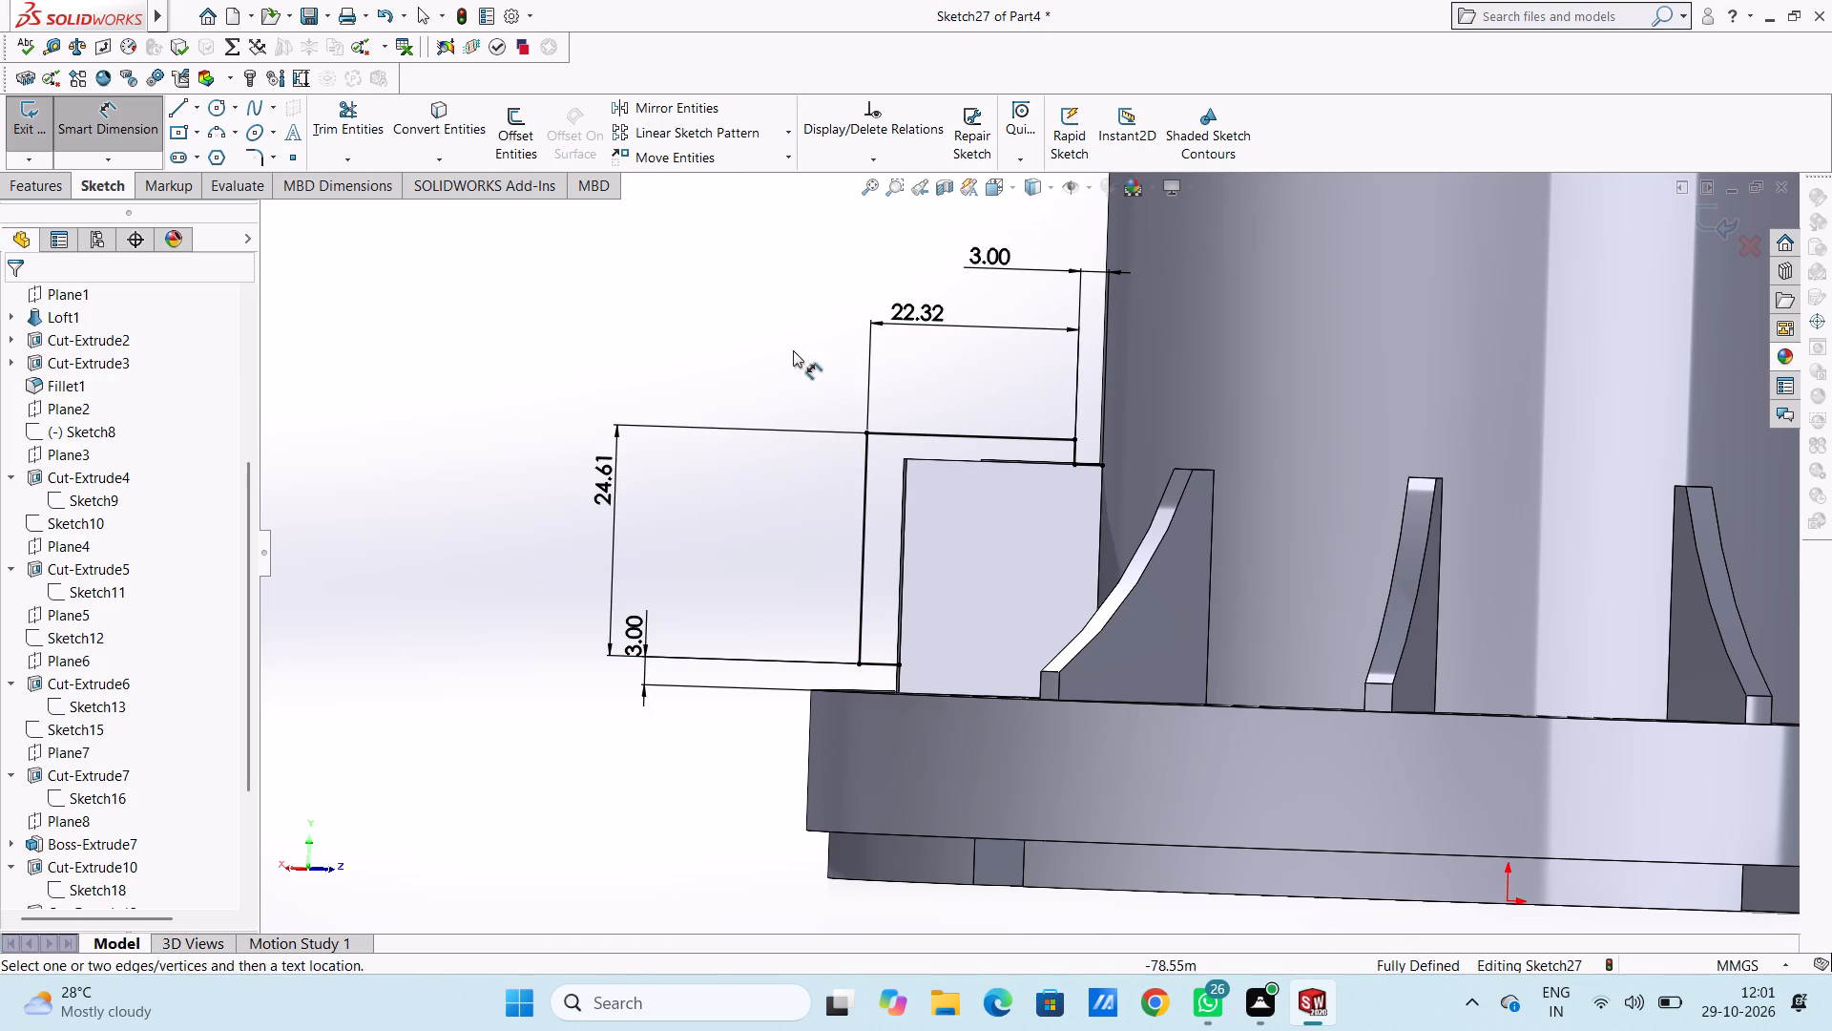
Draw a concave three-point arc of radius 50 mm across the rib face, joining the profile's lower and upper endpoints.
click(213, 133)
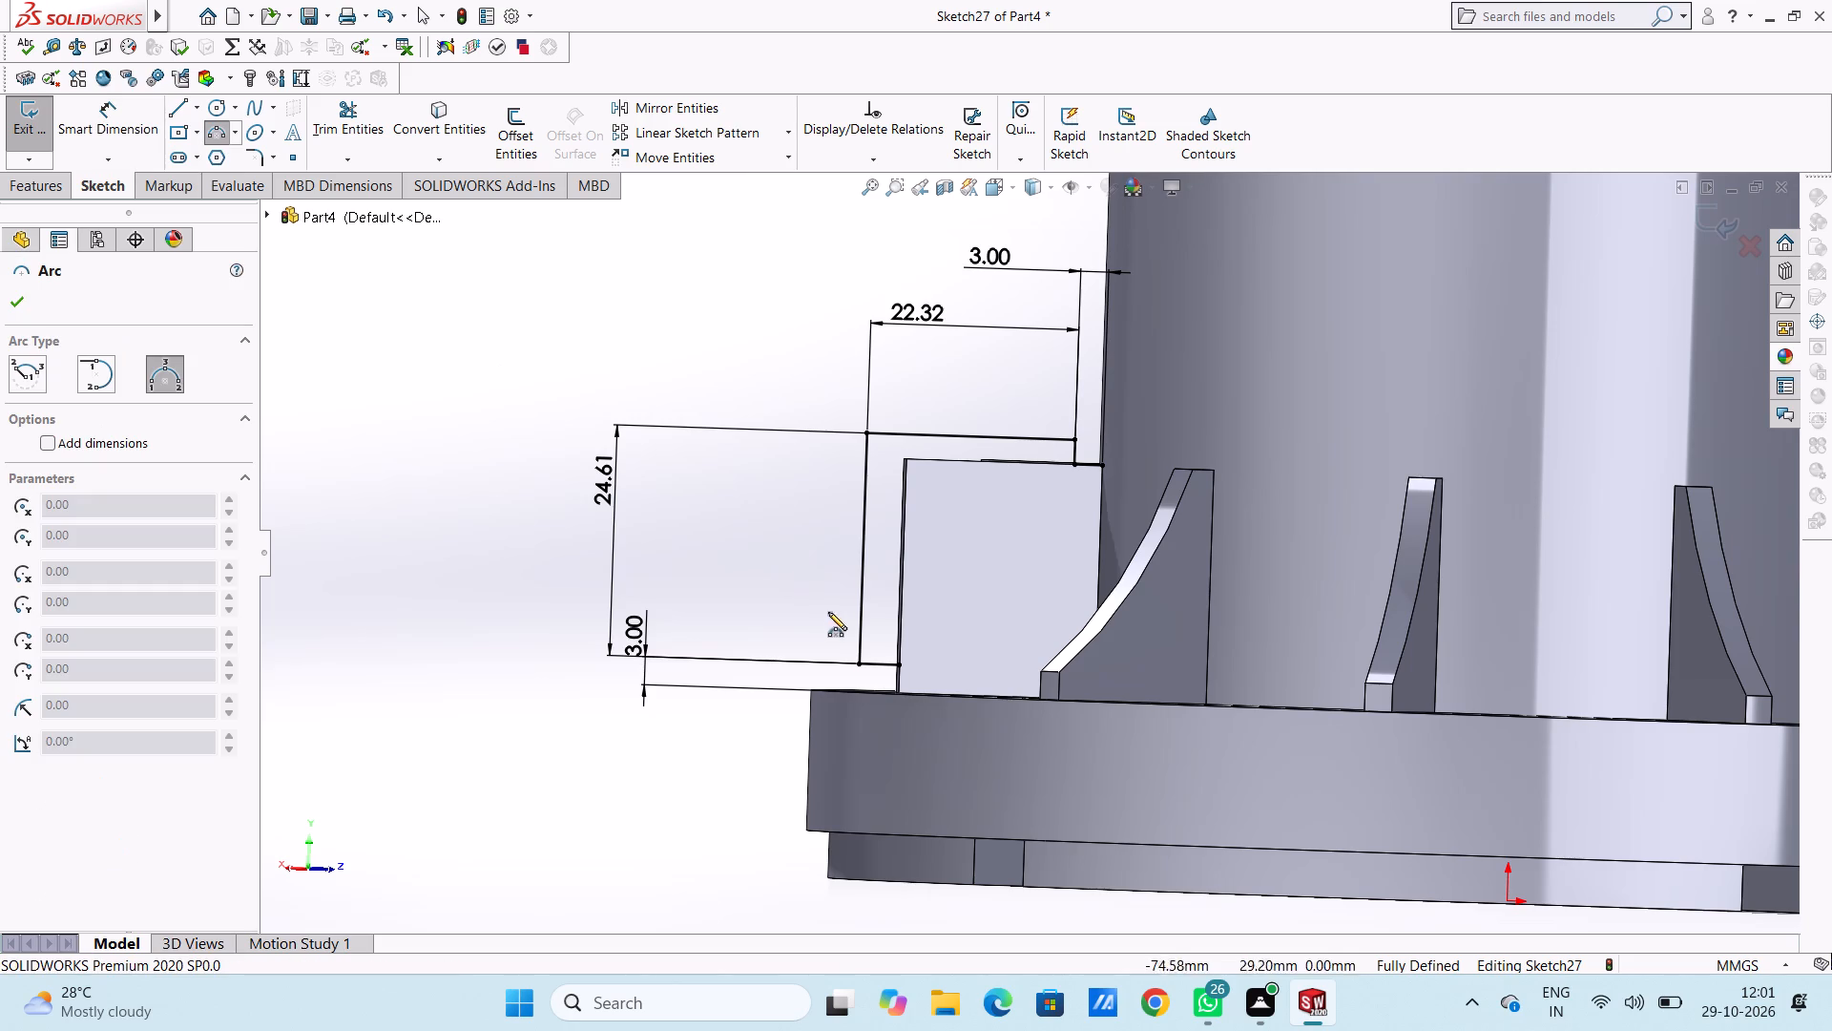
click(903, 663)
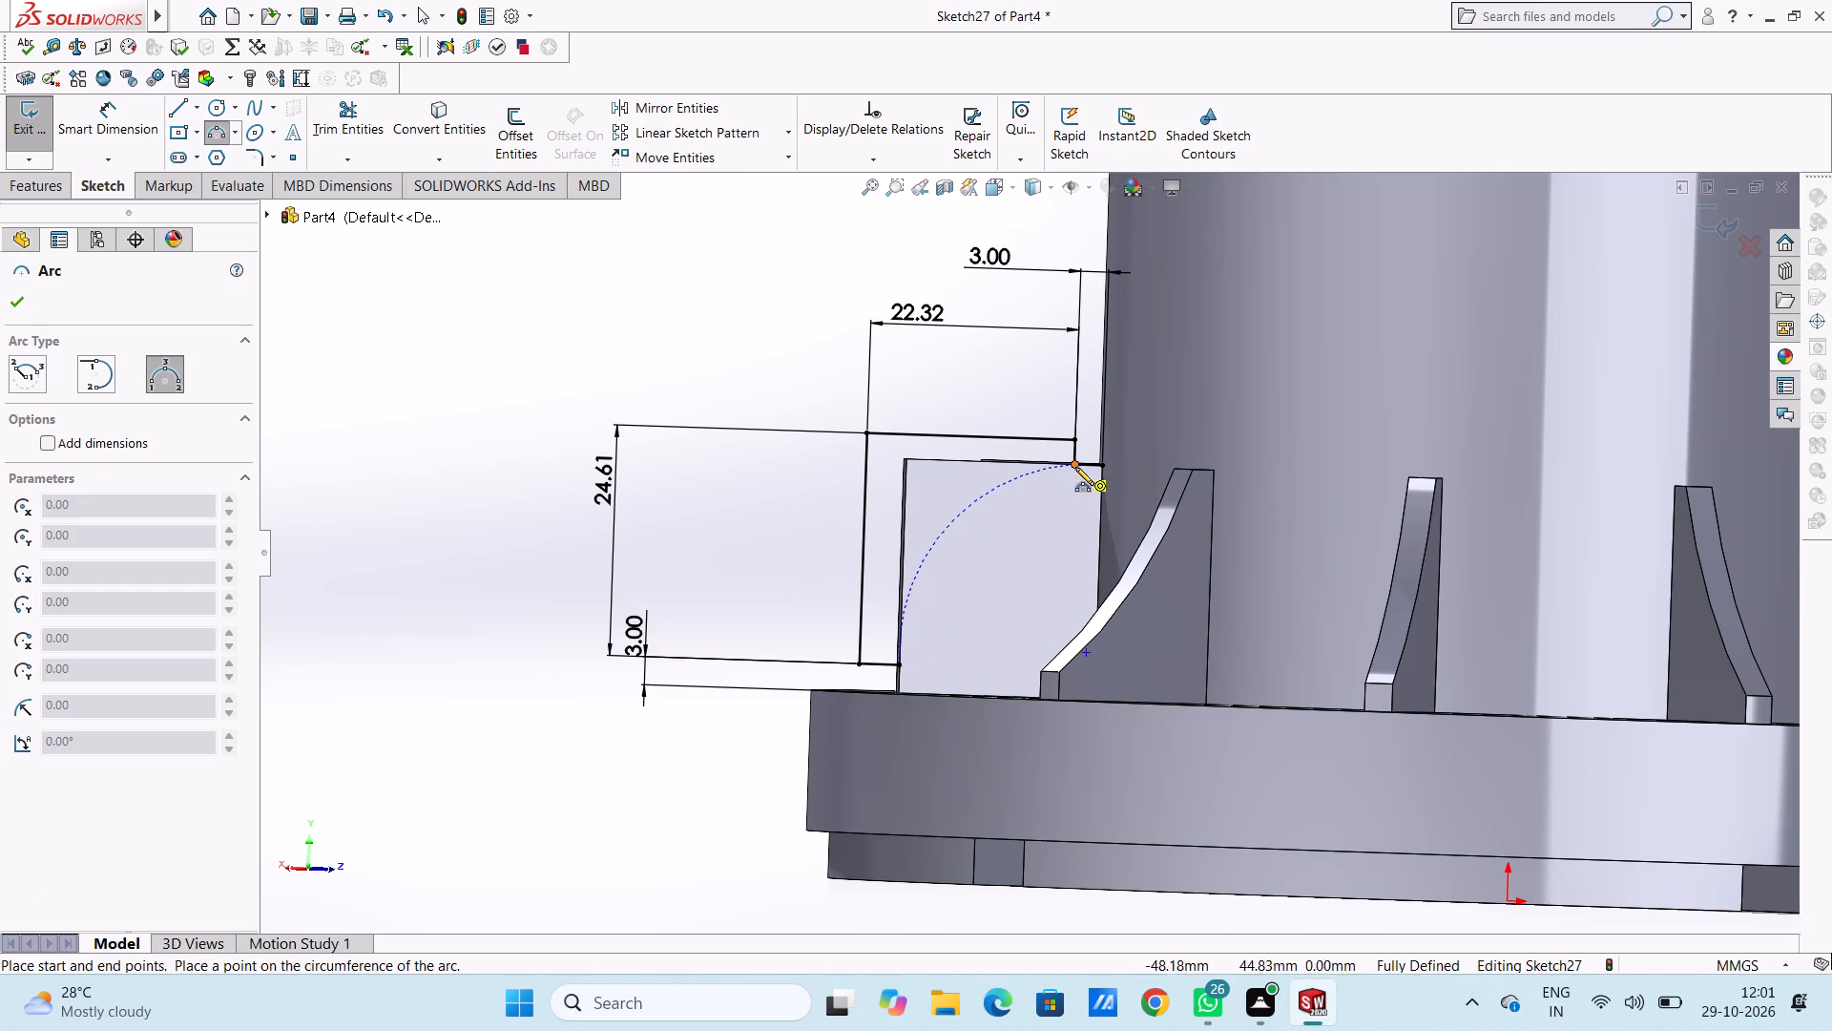
click(1076, 468)
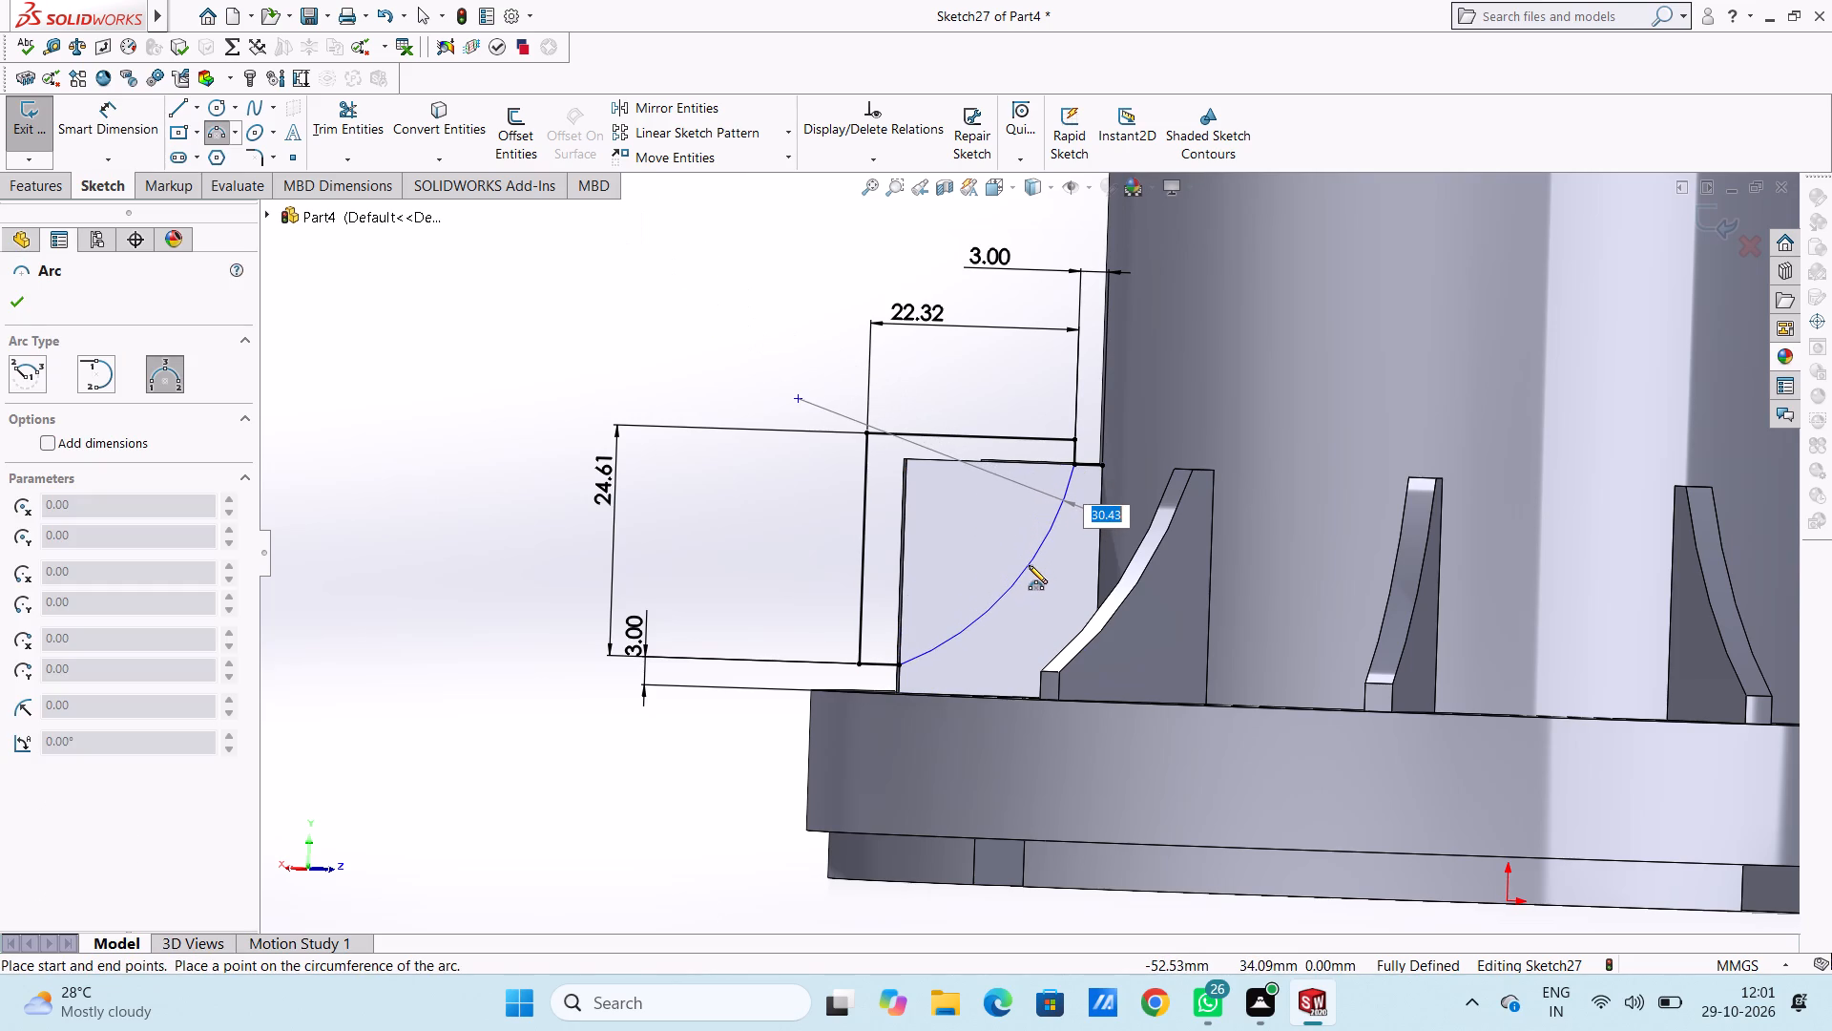
text(50)
key(Return)
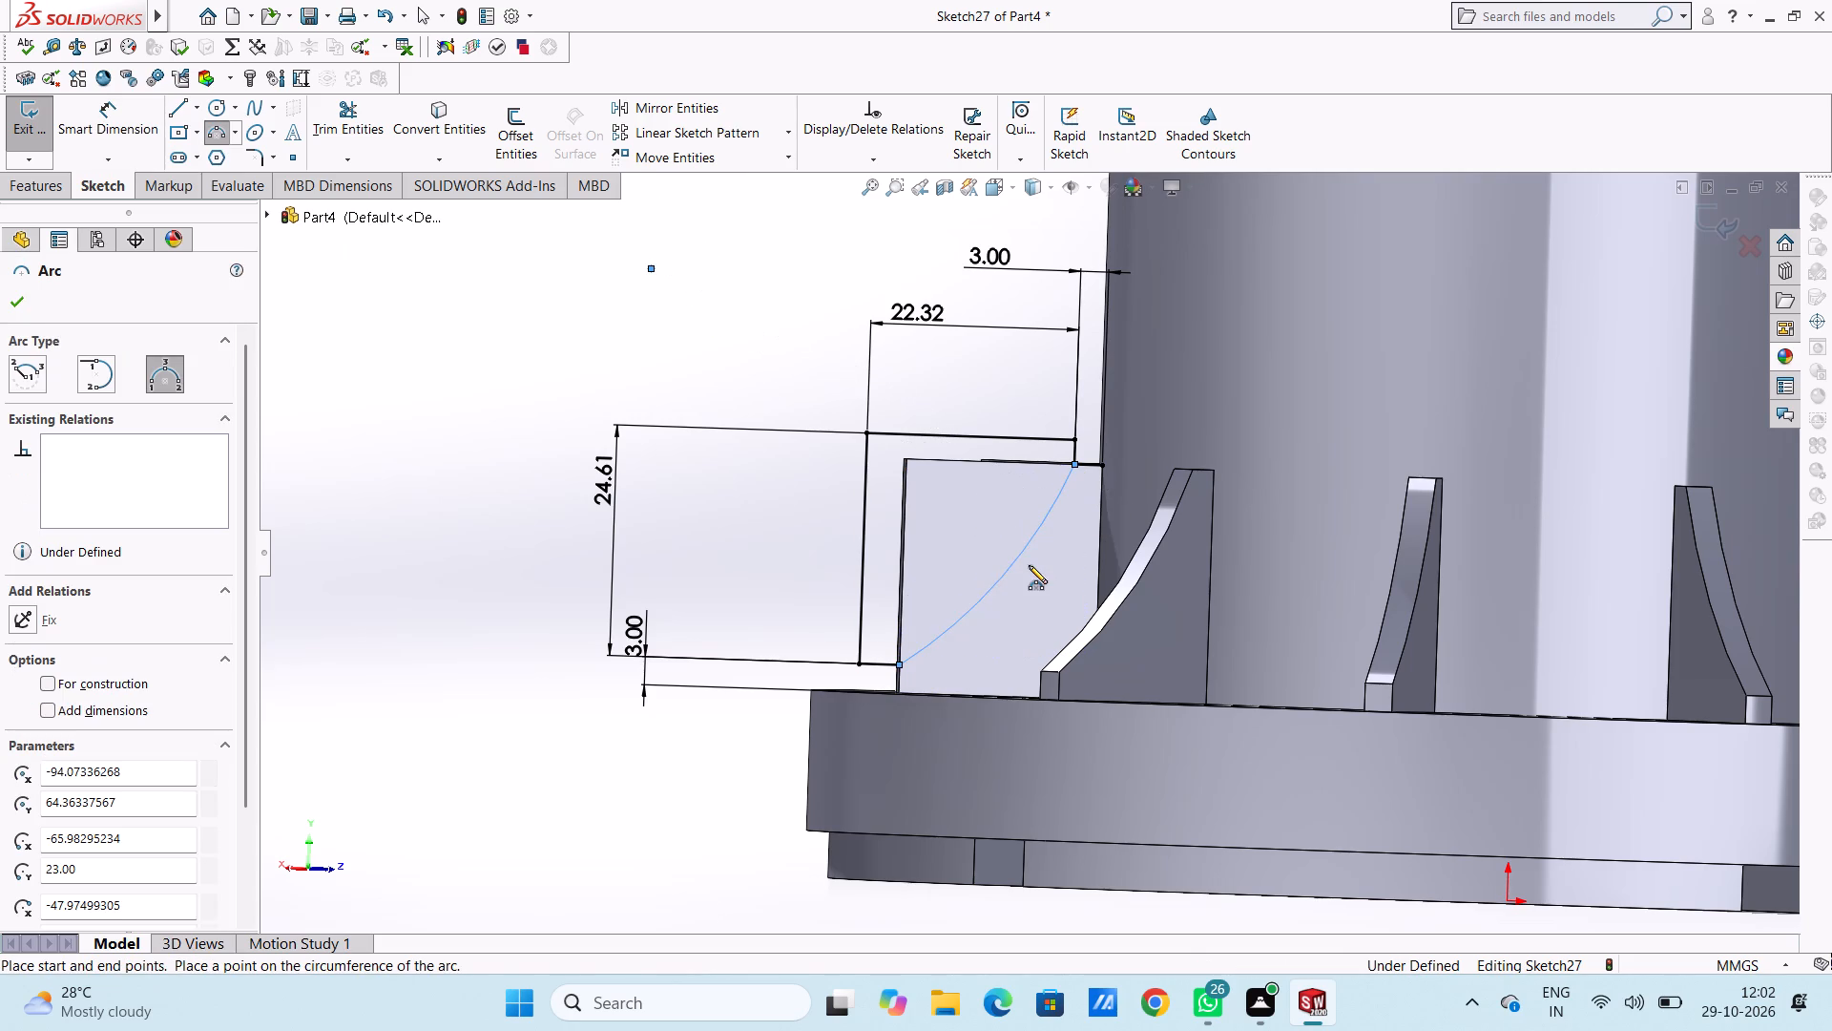
click(21, 305)
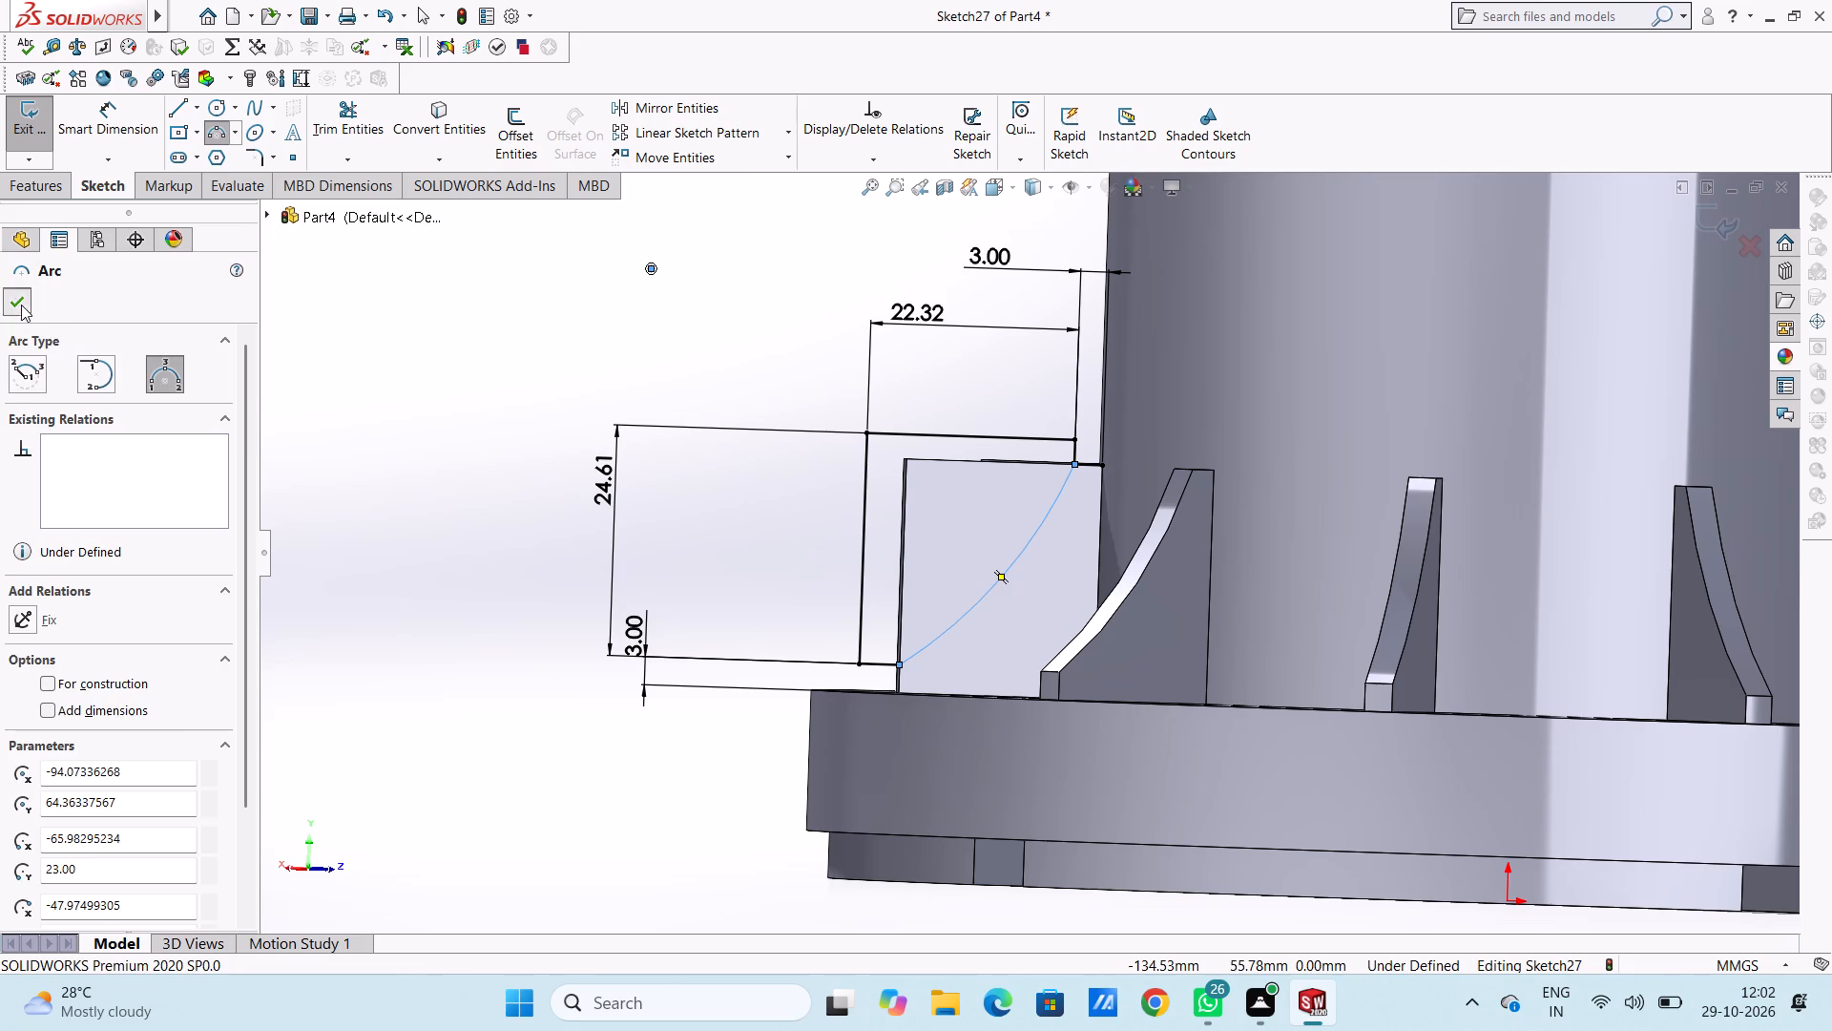
click(387, 425)
Dimension the radius of the concave arc on the rib face.
click(147, 130)
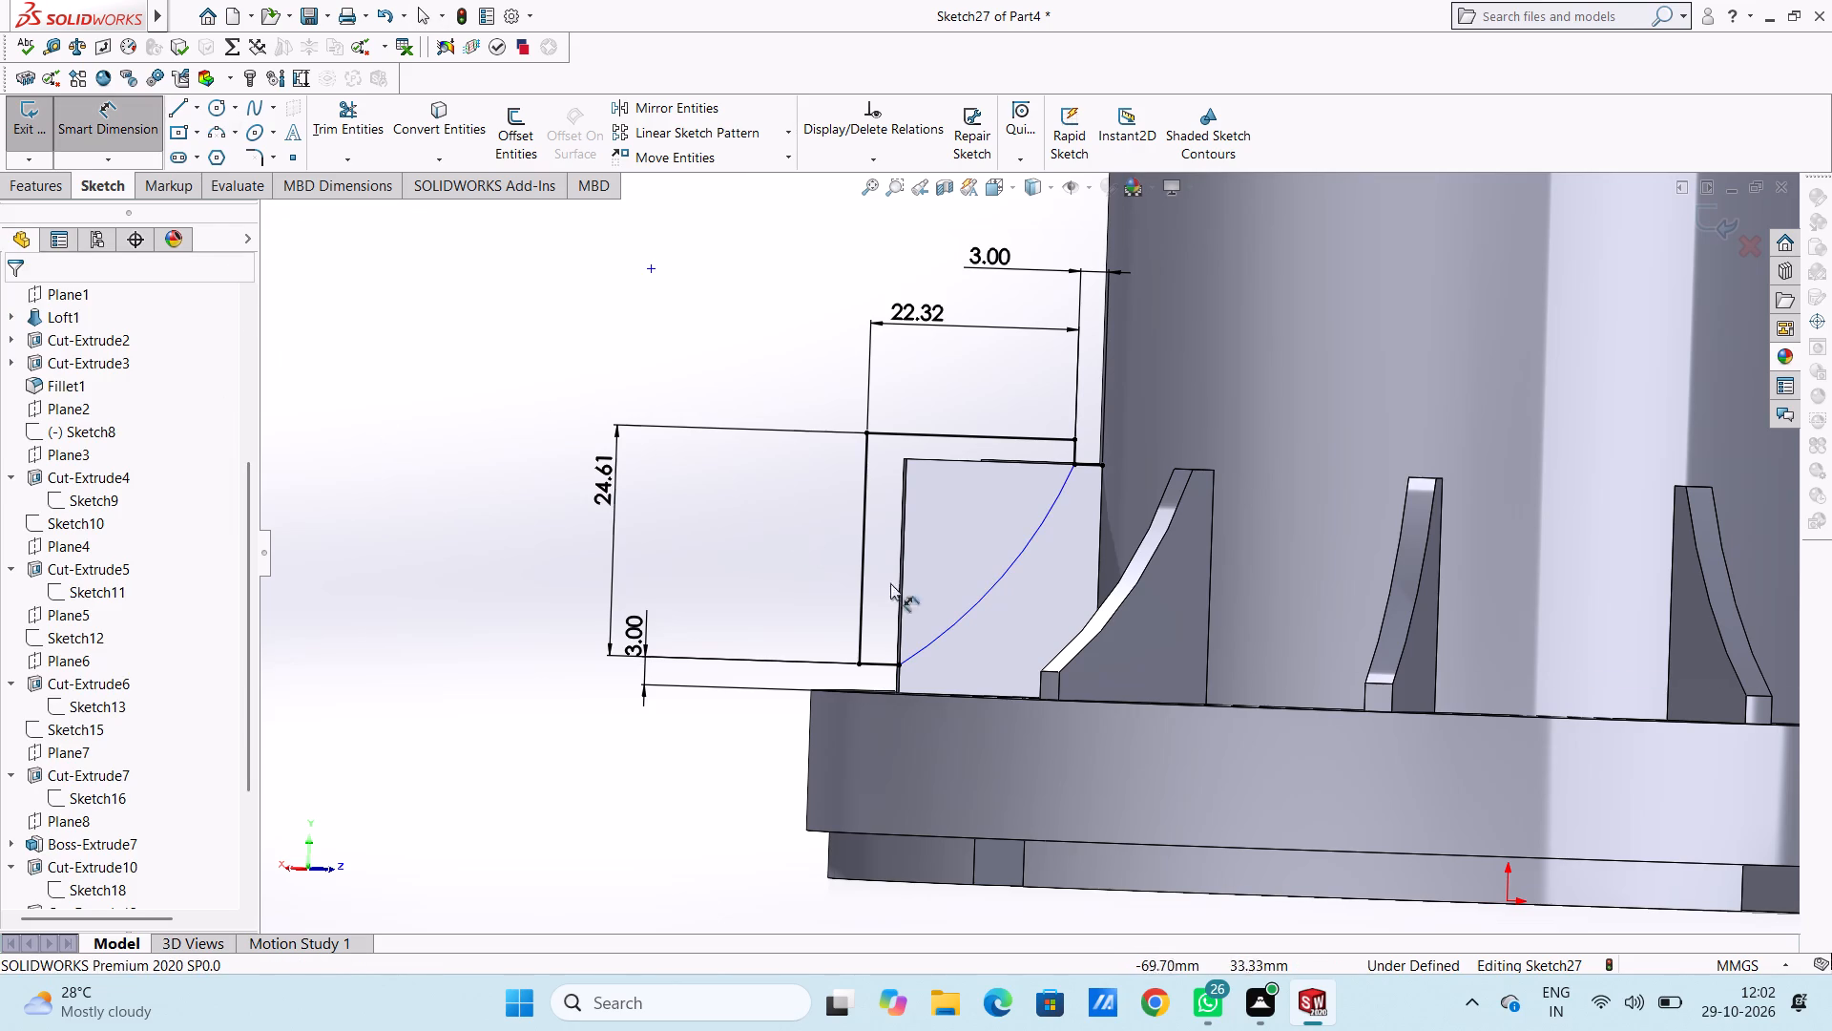
click(974, 613)
click(946, 523)
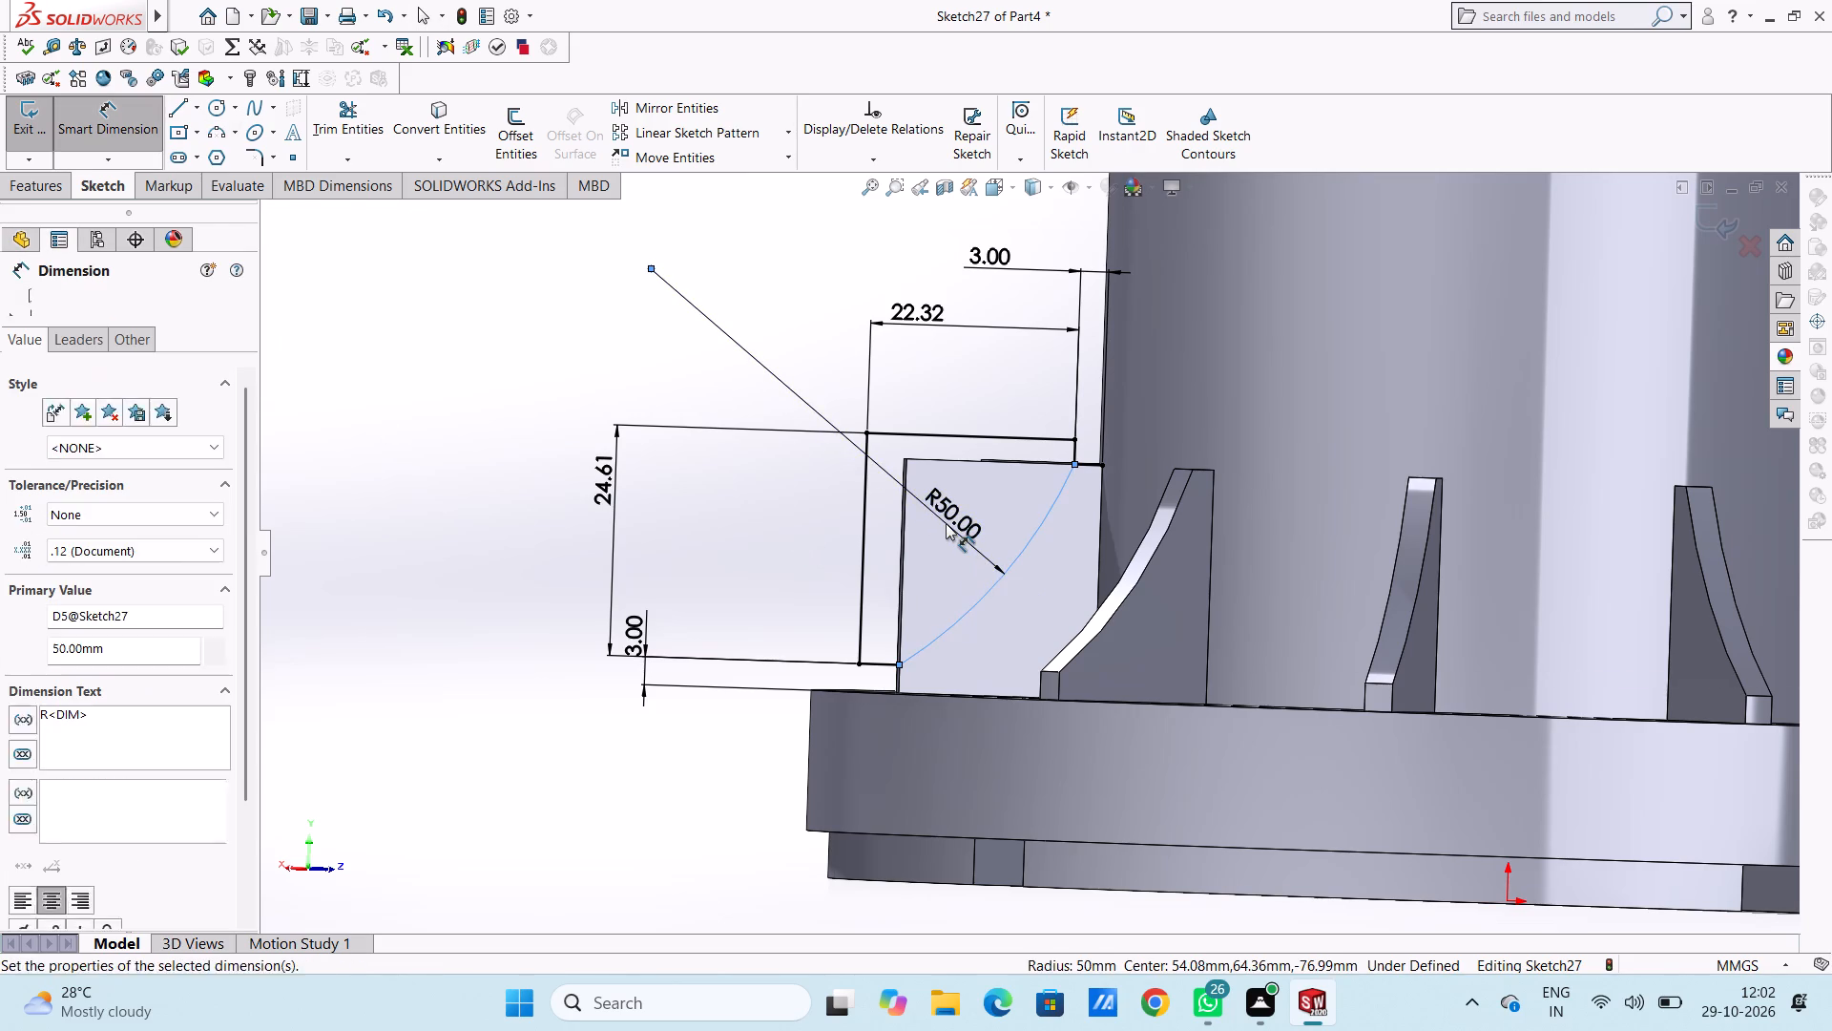
click(864, 499)
click(799, 494)
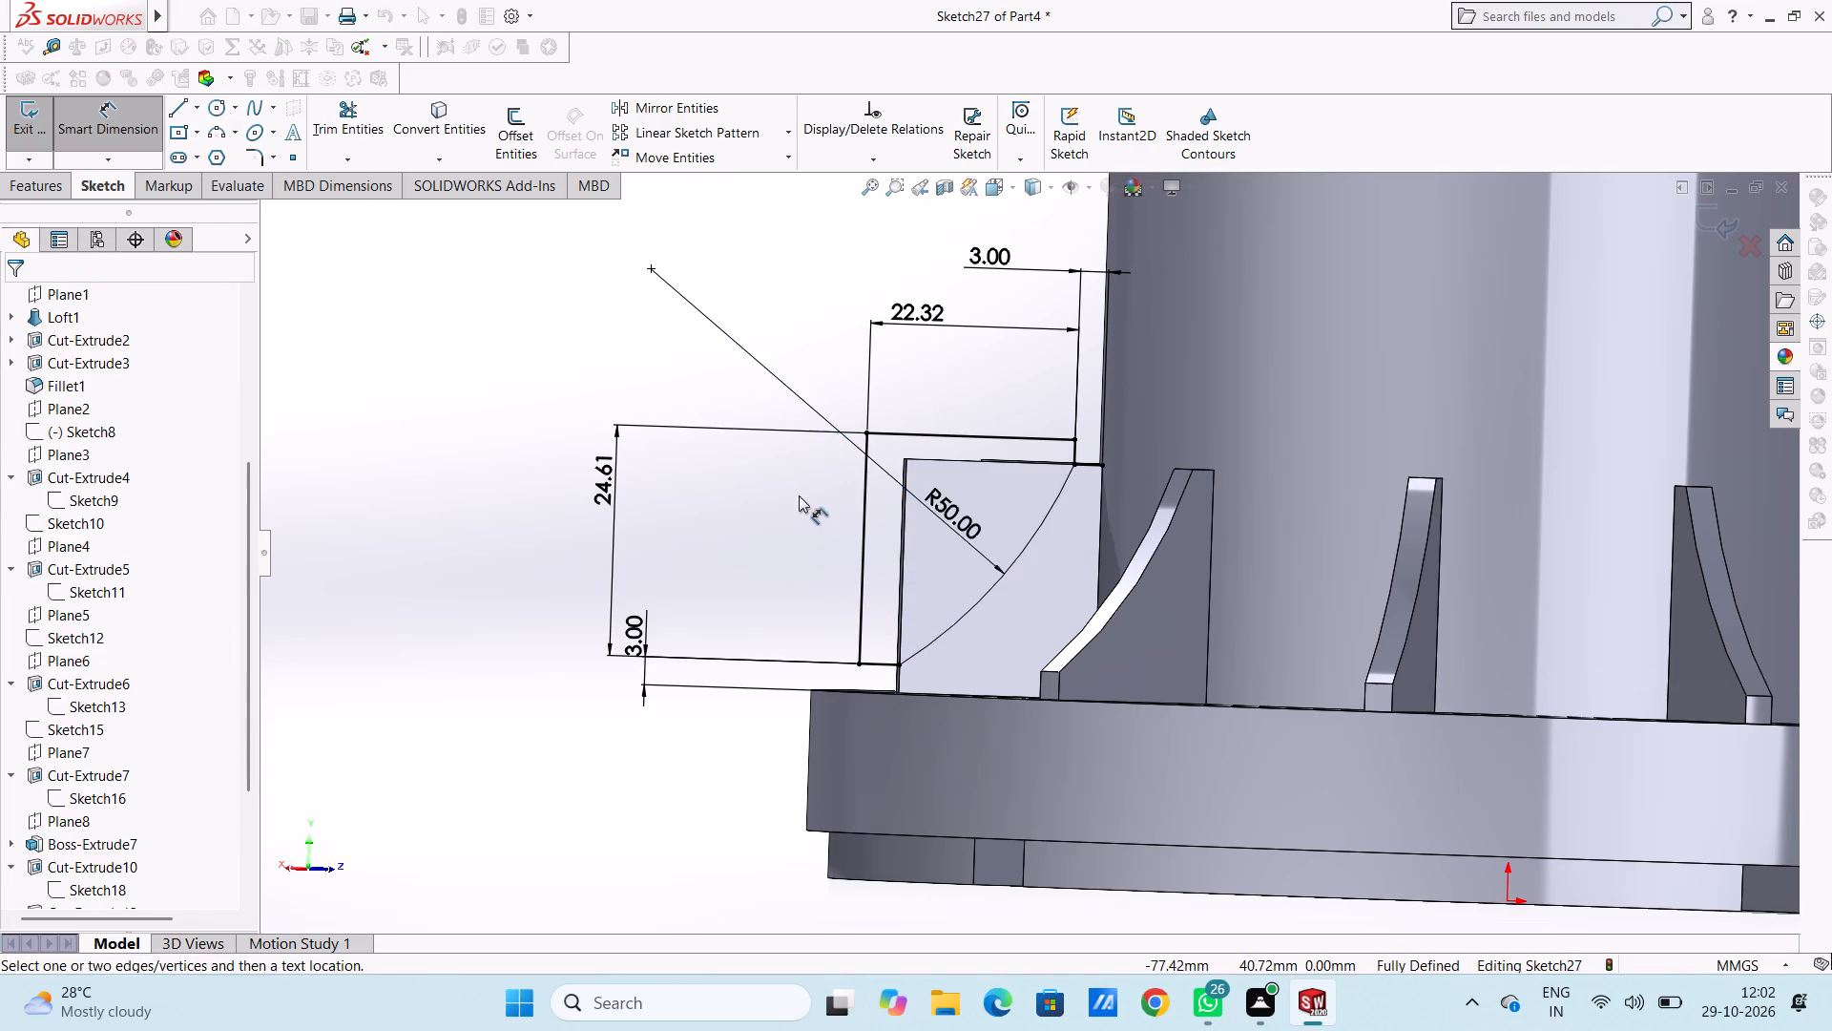
Cut-extrude both regions of the profile, on and around the rib, with a blind depth of 5 mm.
middle_drag(628, 371, 653, 391)
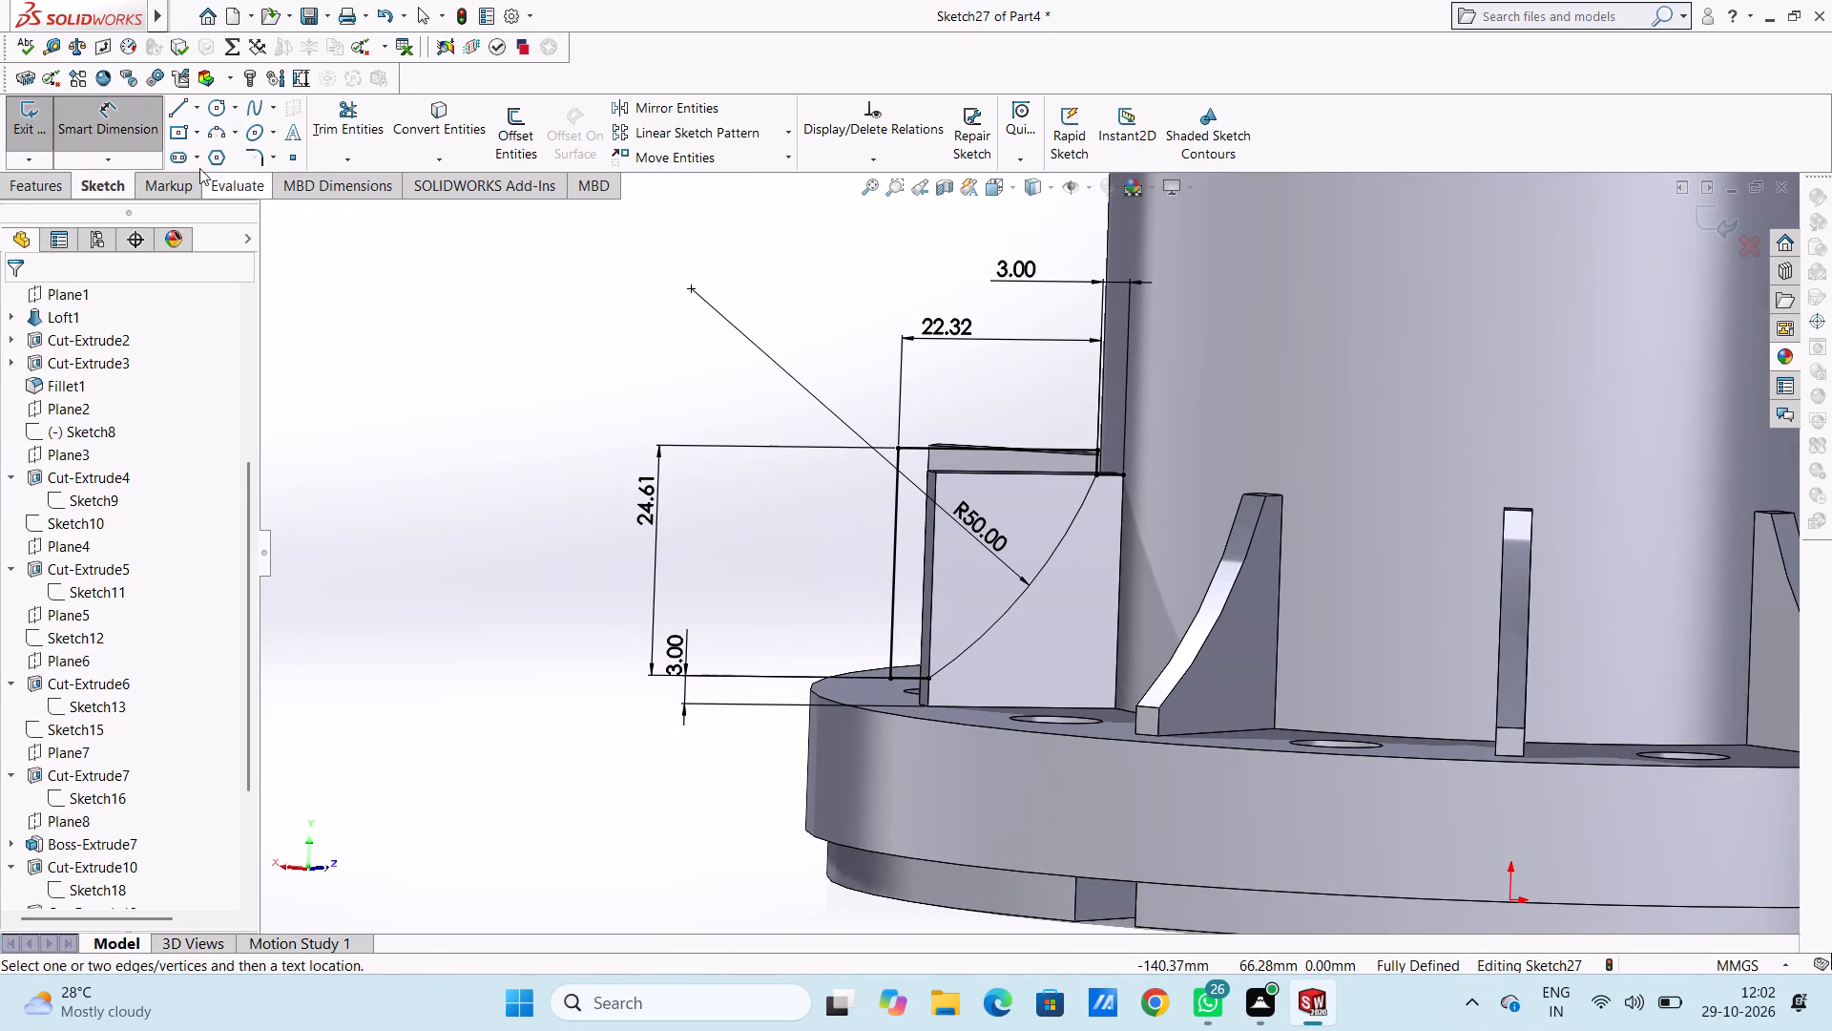
click(139, 131)
click(44, 185)
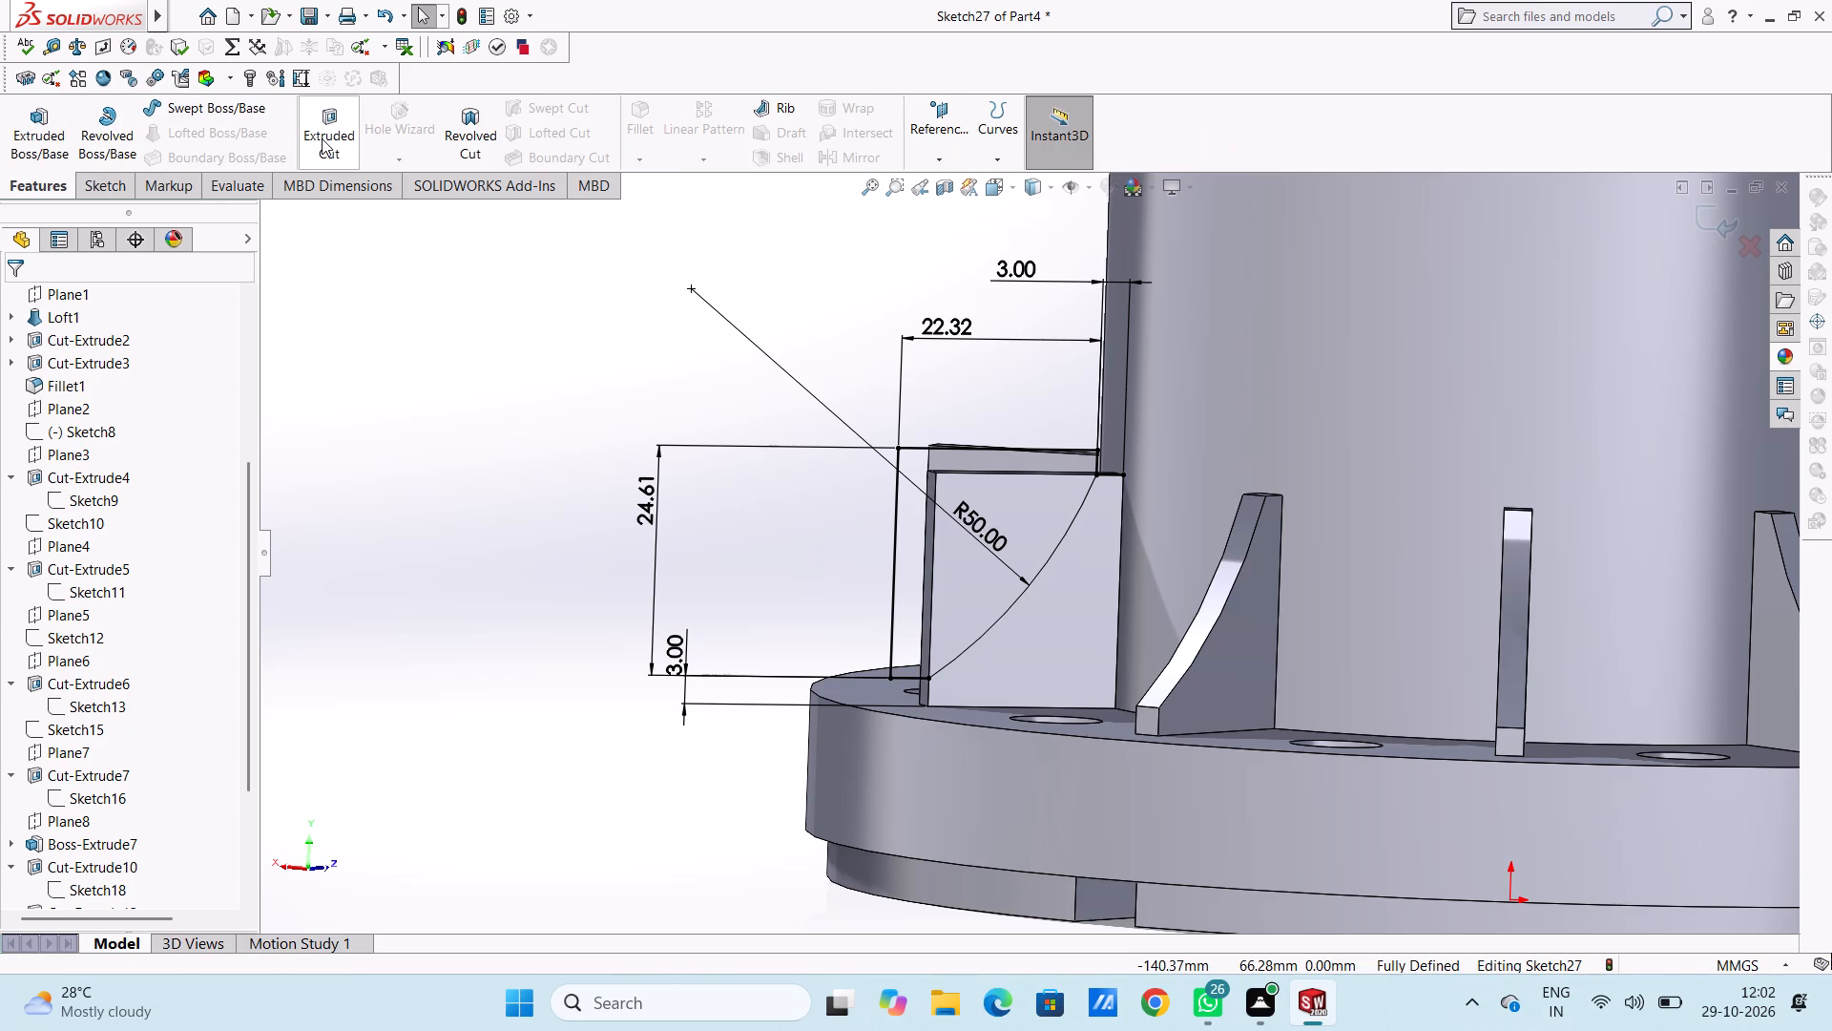
click(322, 138)
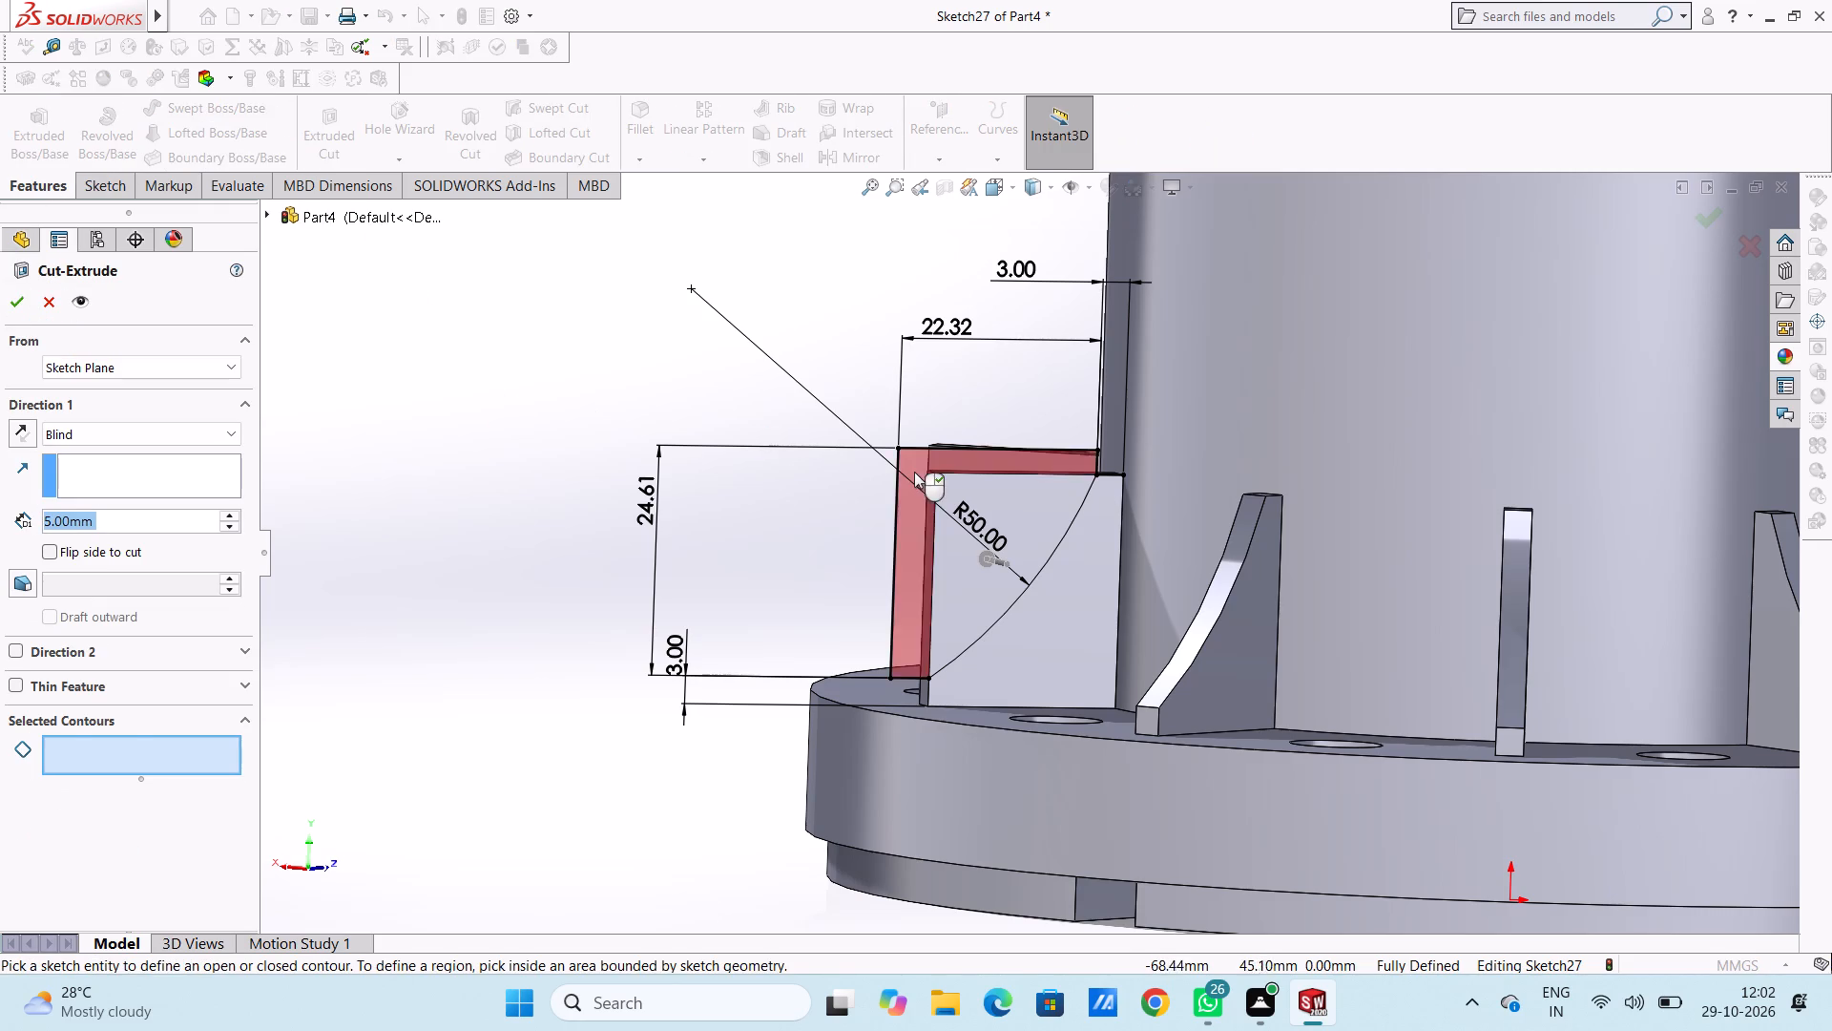
click(914, 472)
click(985, 505)
click(10, 302)
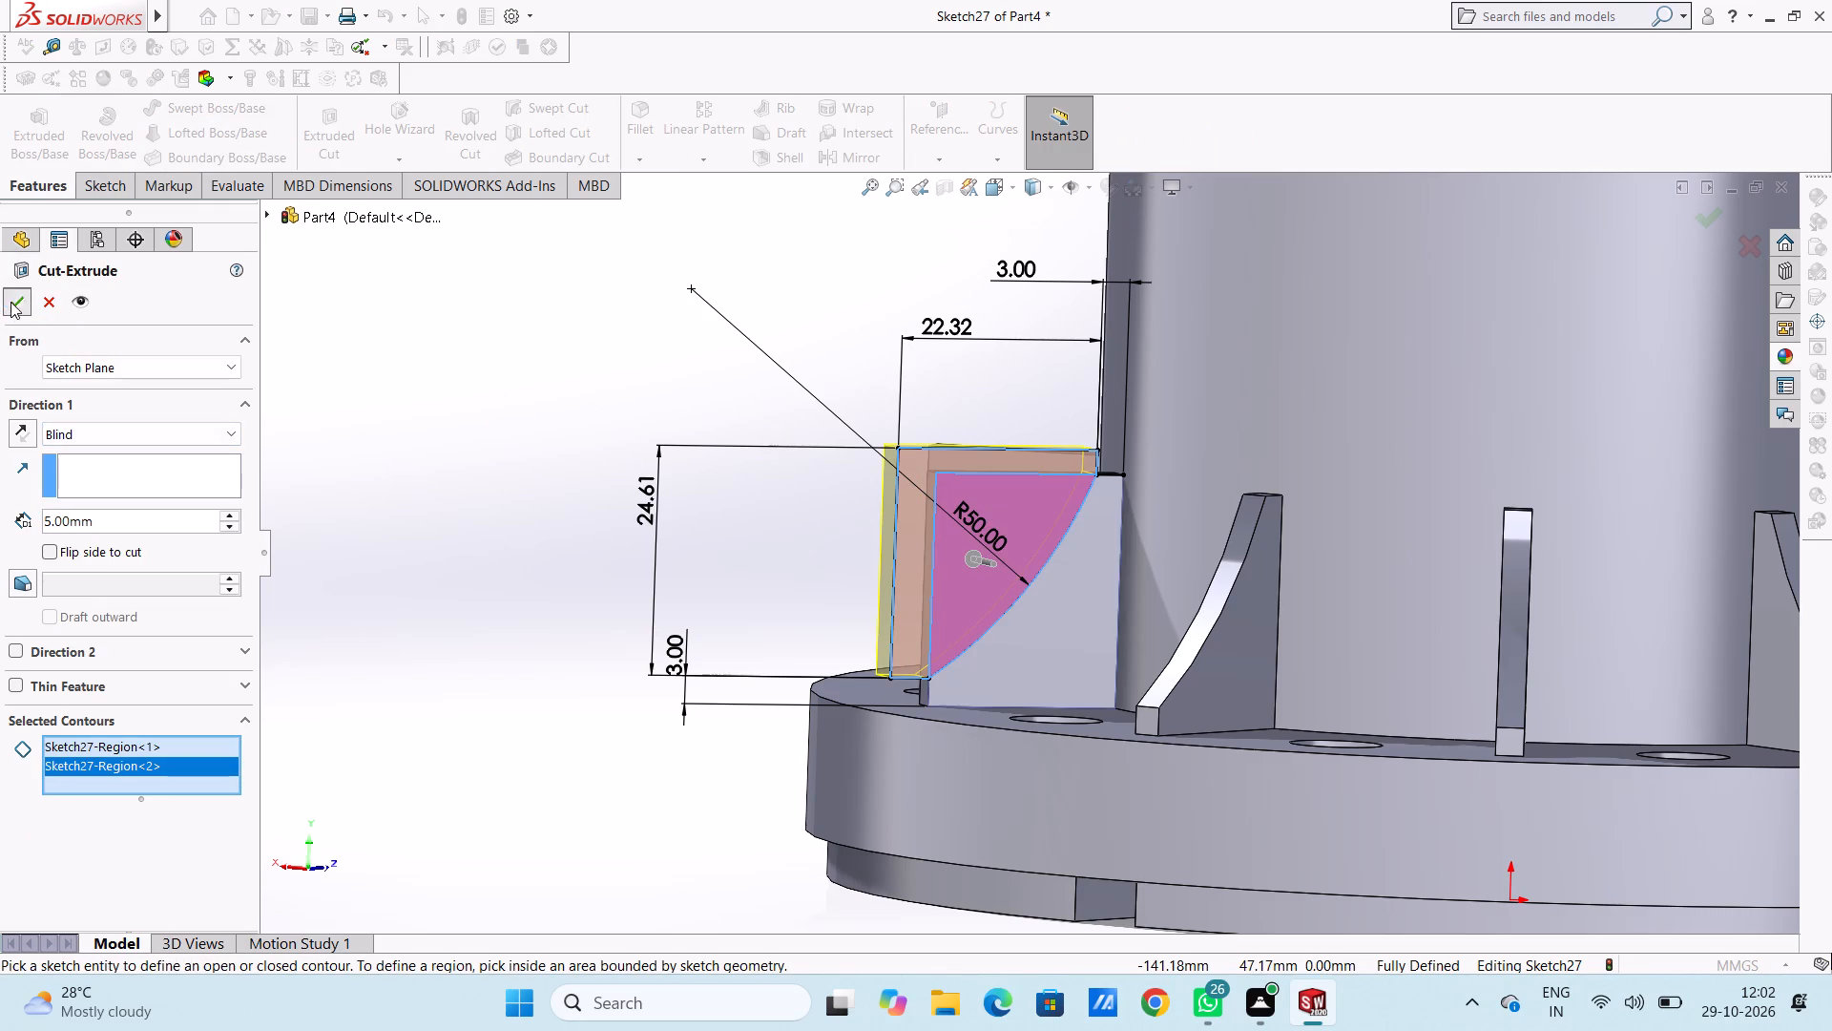
click(503, 464)
Start a sketch on the flat side face of the next uncut rectangular rib.
middle_drag(600, 427, 673, 466)
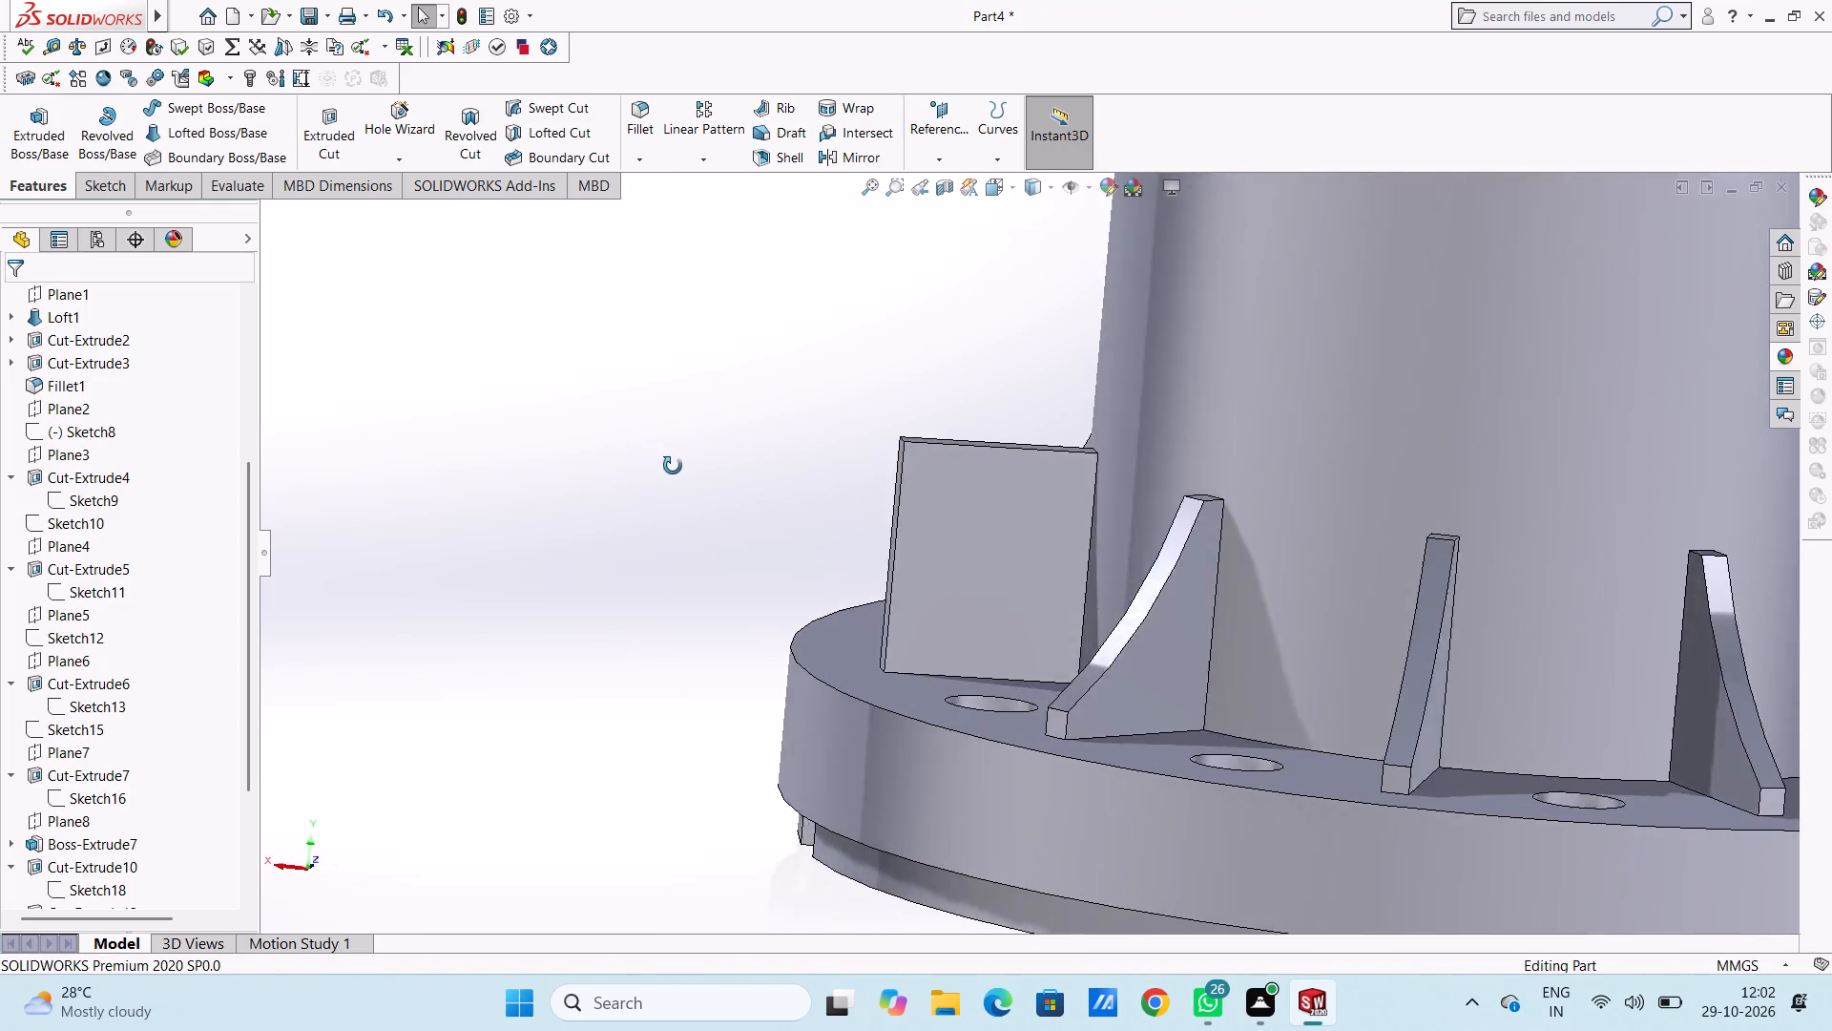
middle_drag(673, 466, 739, 504)
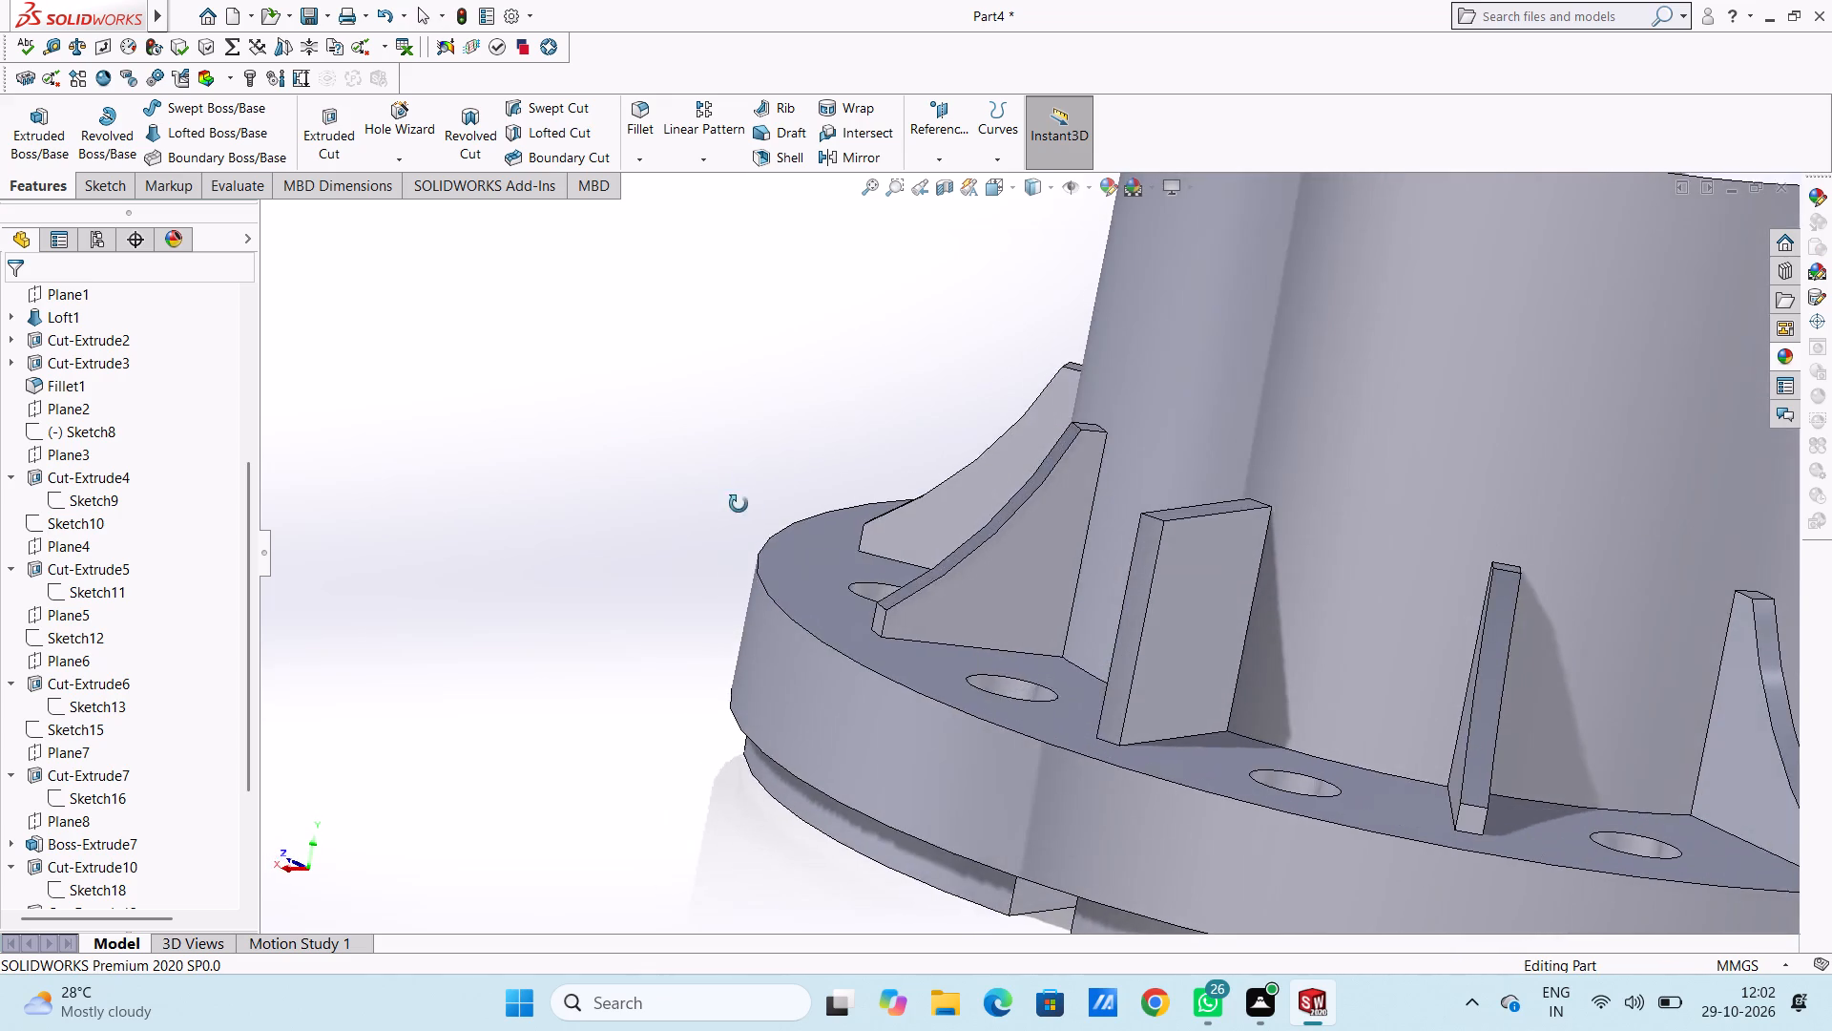
middle_drag(739, 504, 658, 466)
scroll(1059, 586, down, 2)
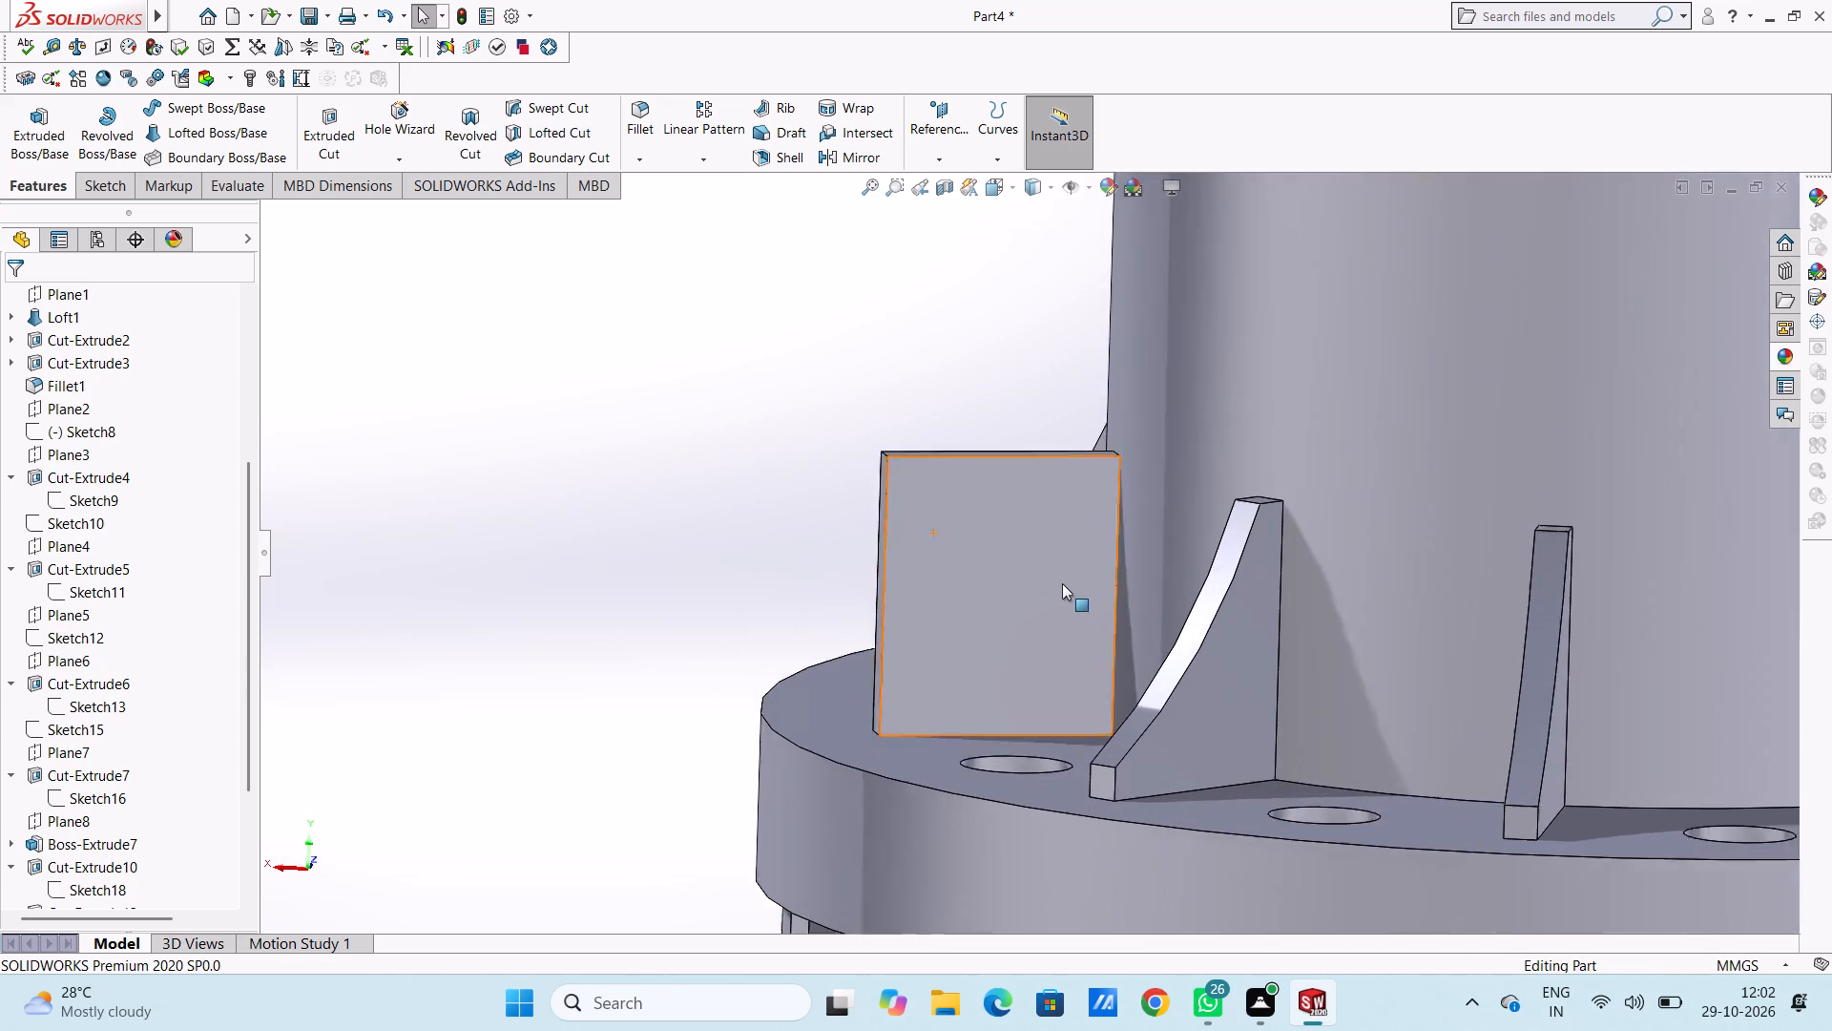
scroll(1062, 583, down, 2)
click(930, 515)
click(1012, 463)
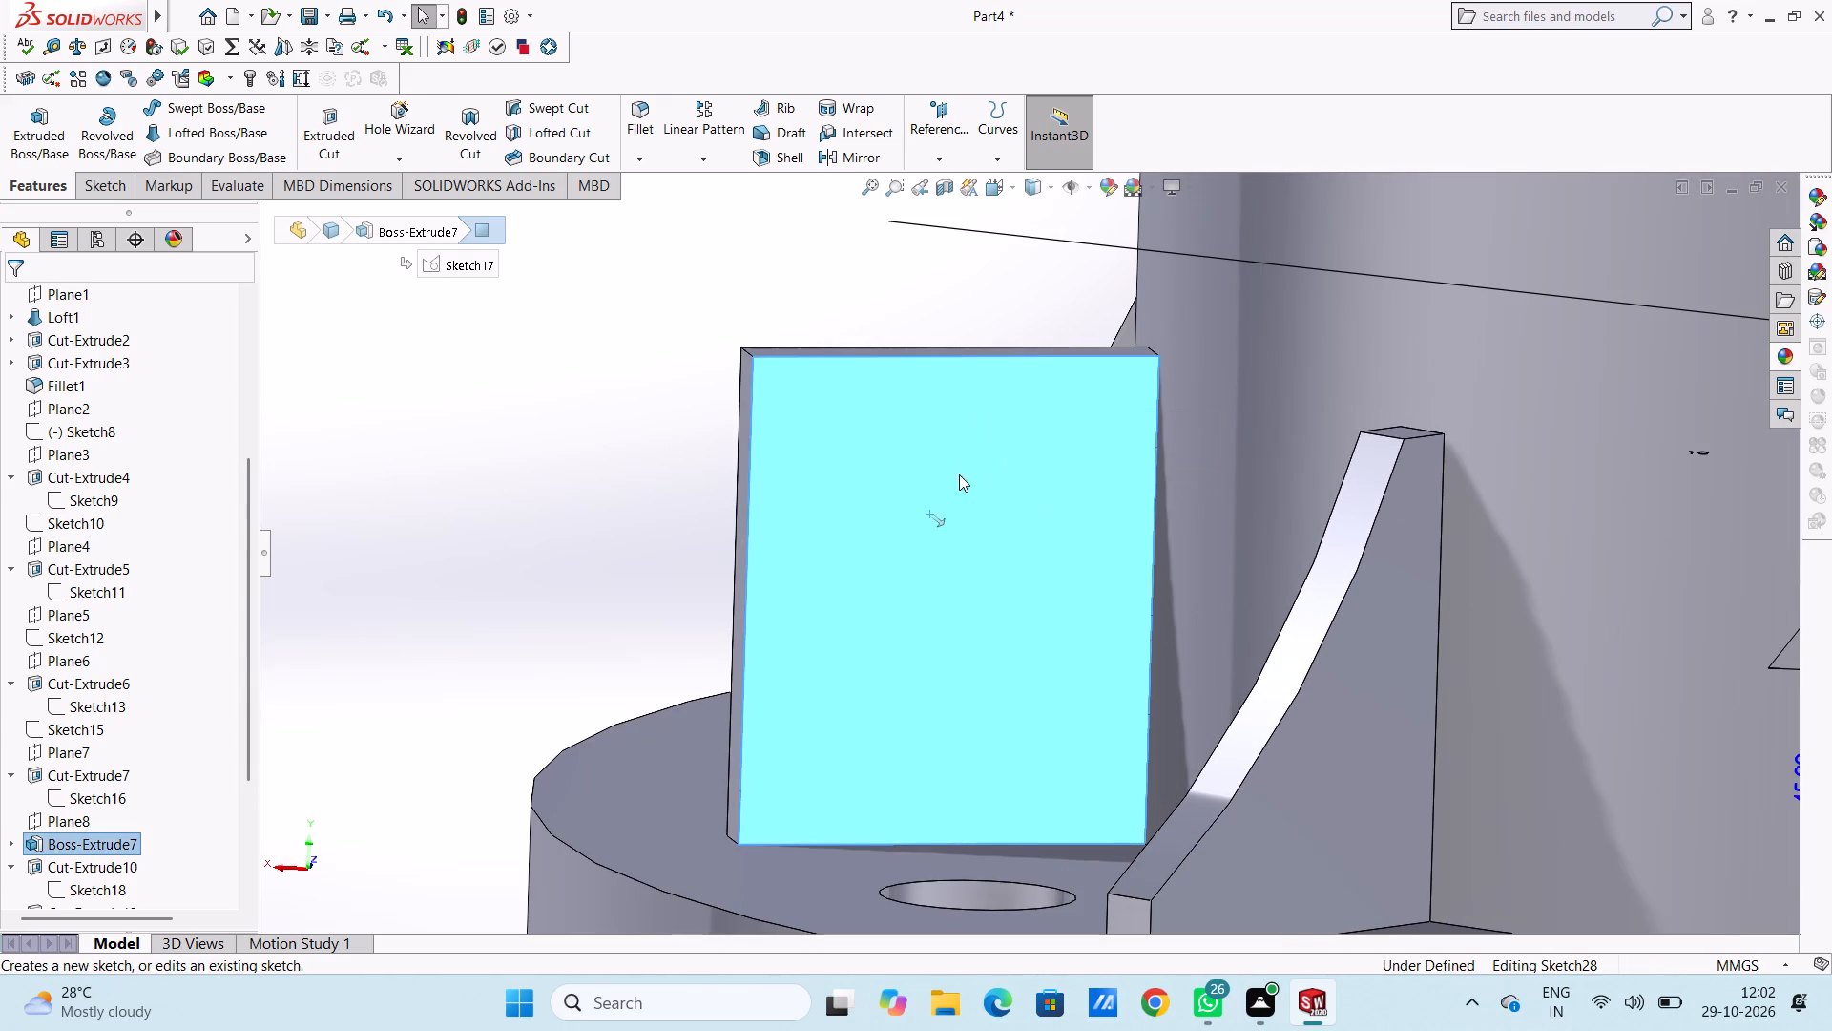
click(577, 489)
Draw the open line profile around the rib: 3 mm along its top edge, up, outward, down, and about 5 mm back to its outer edge.
click(185, 105)
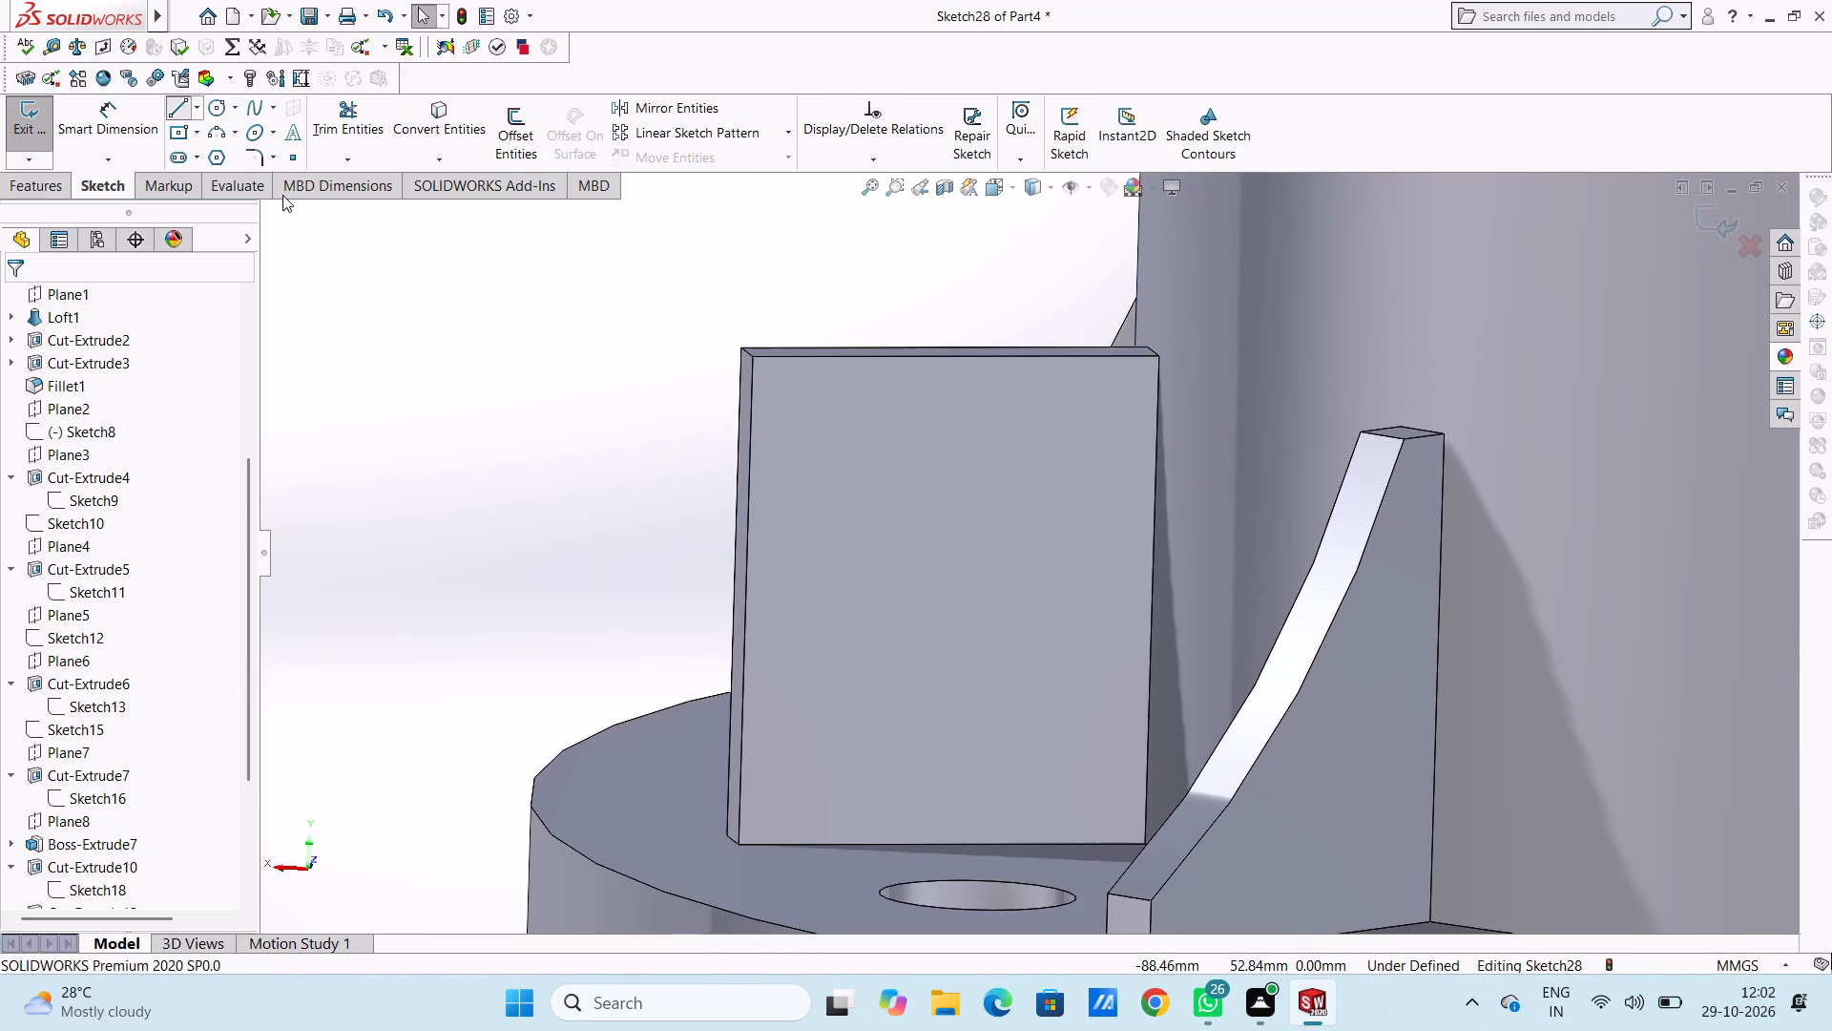
click(1158, 356)
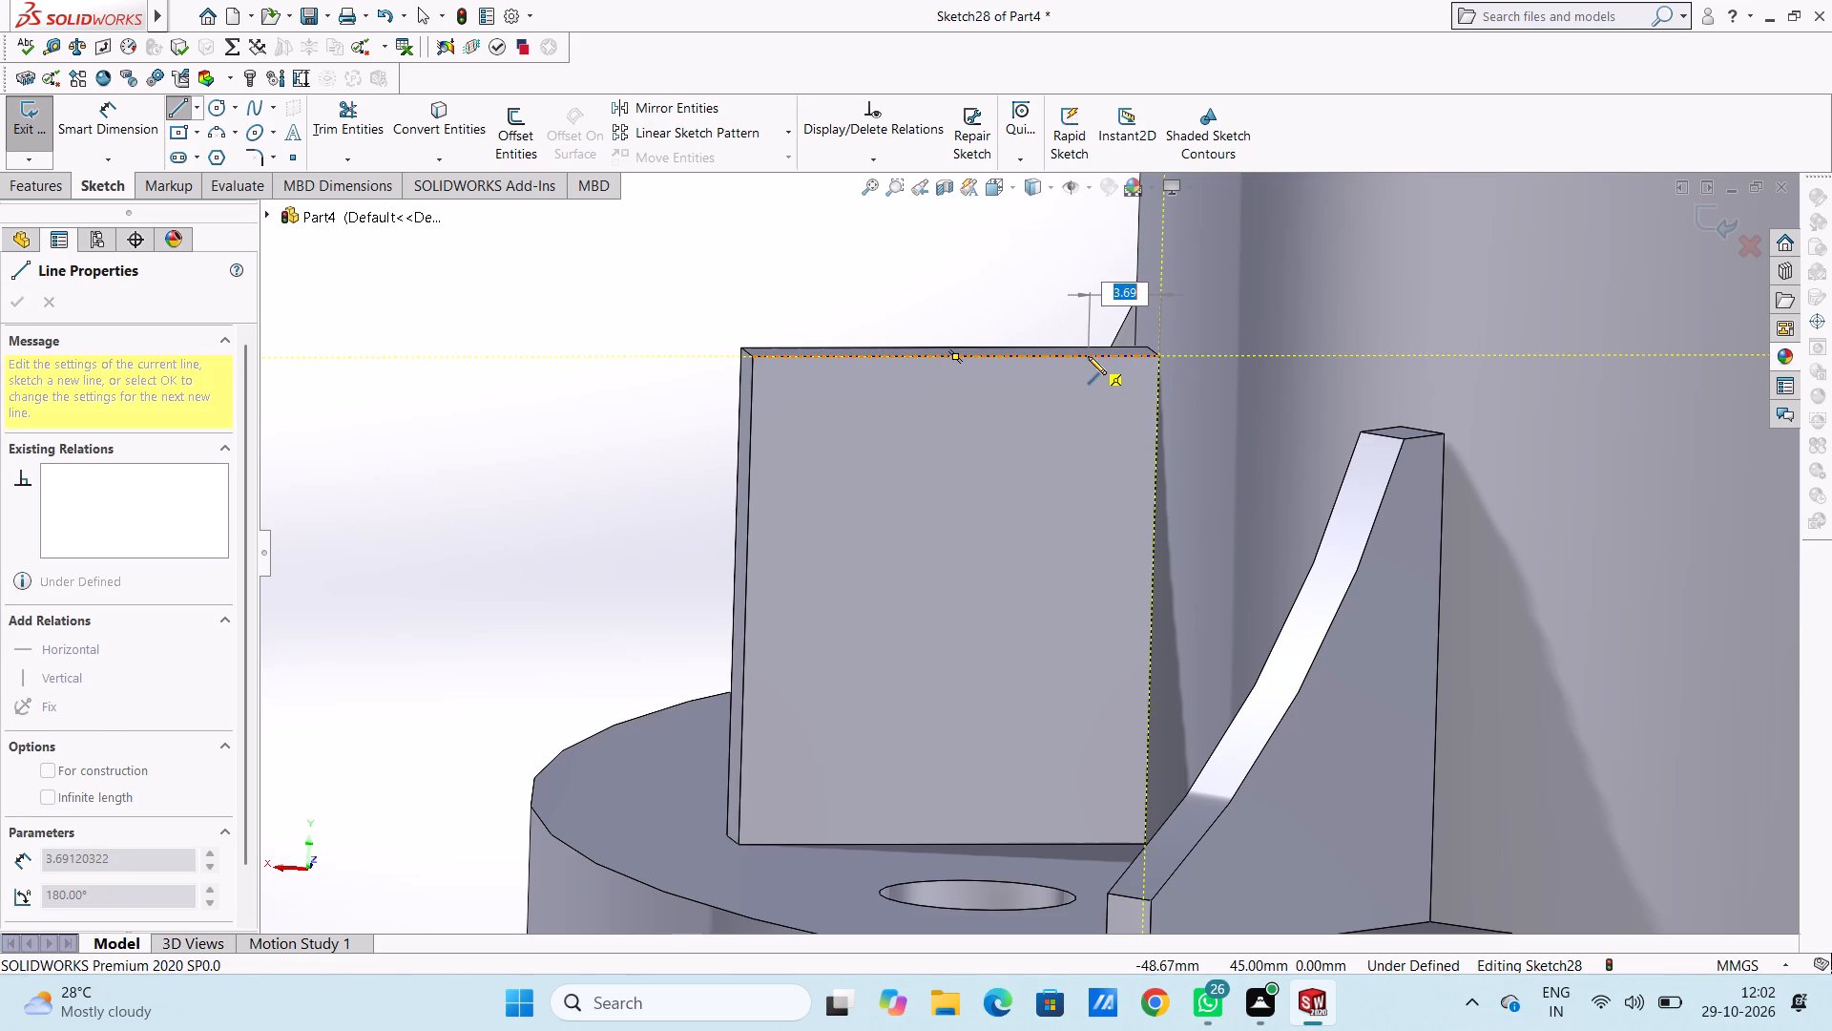
key(3)
key(Return)
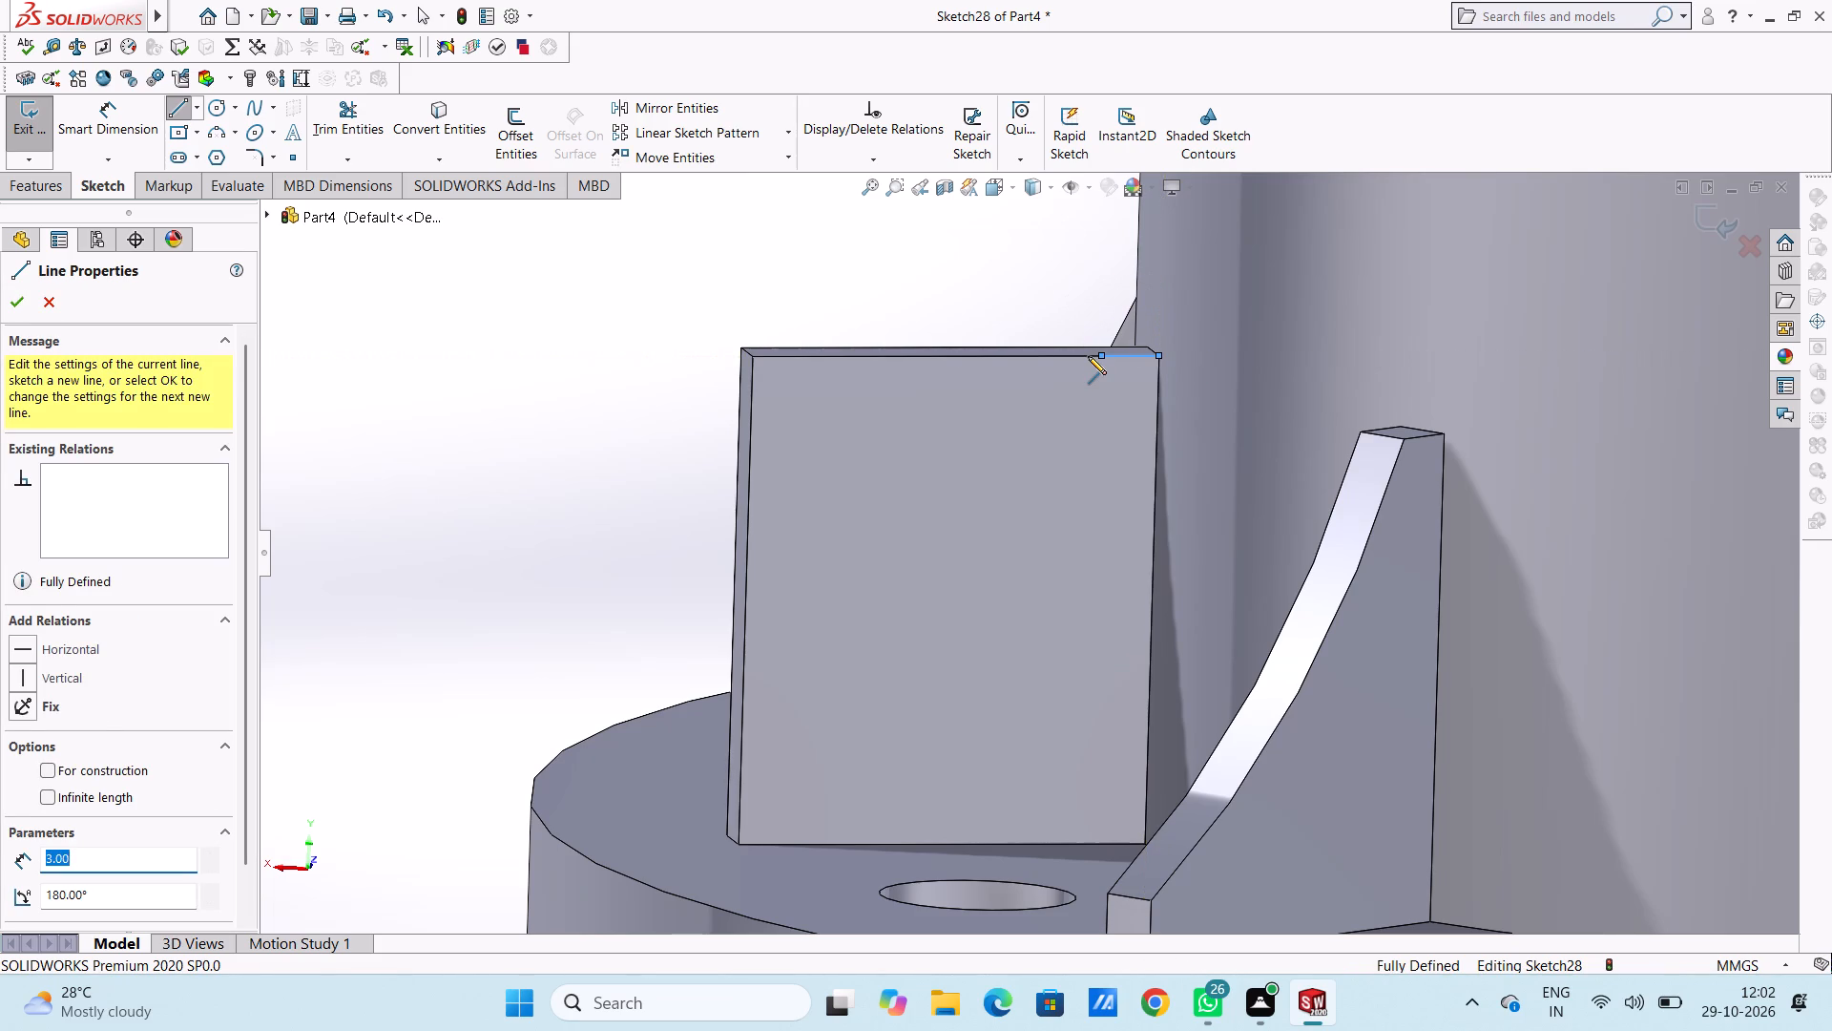
click(1104, 275)
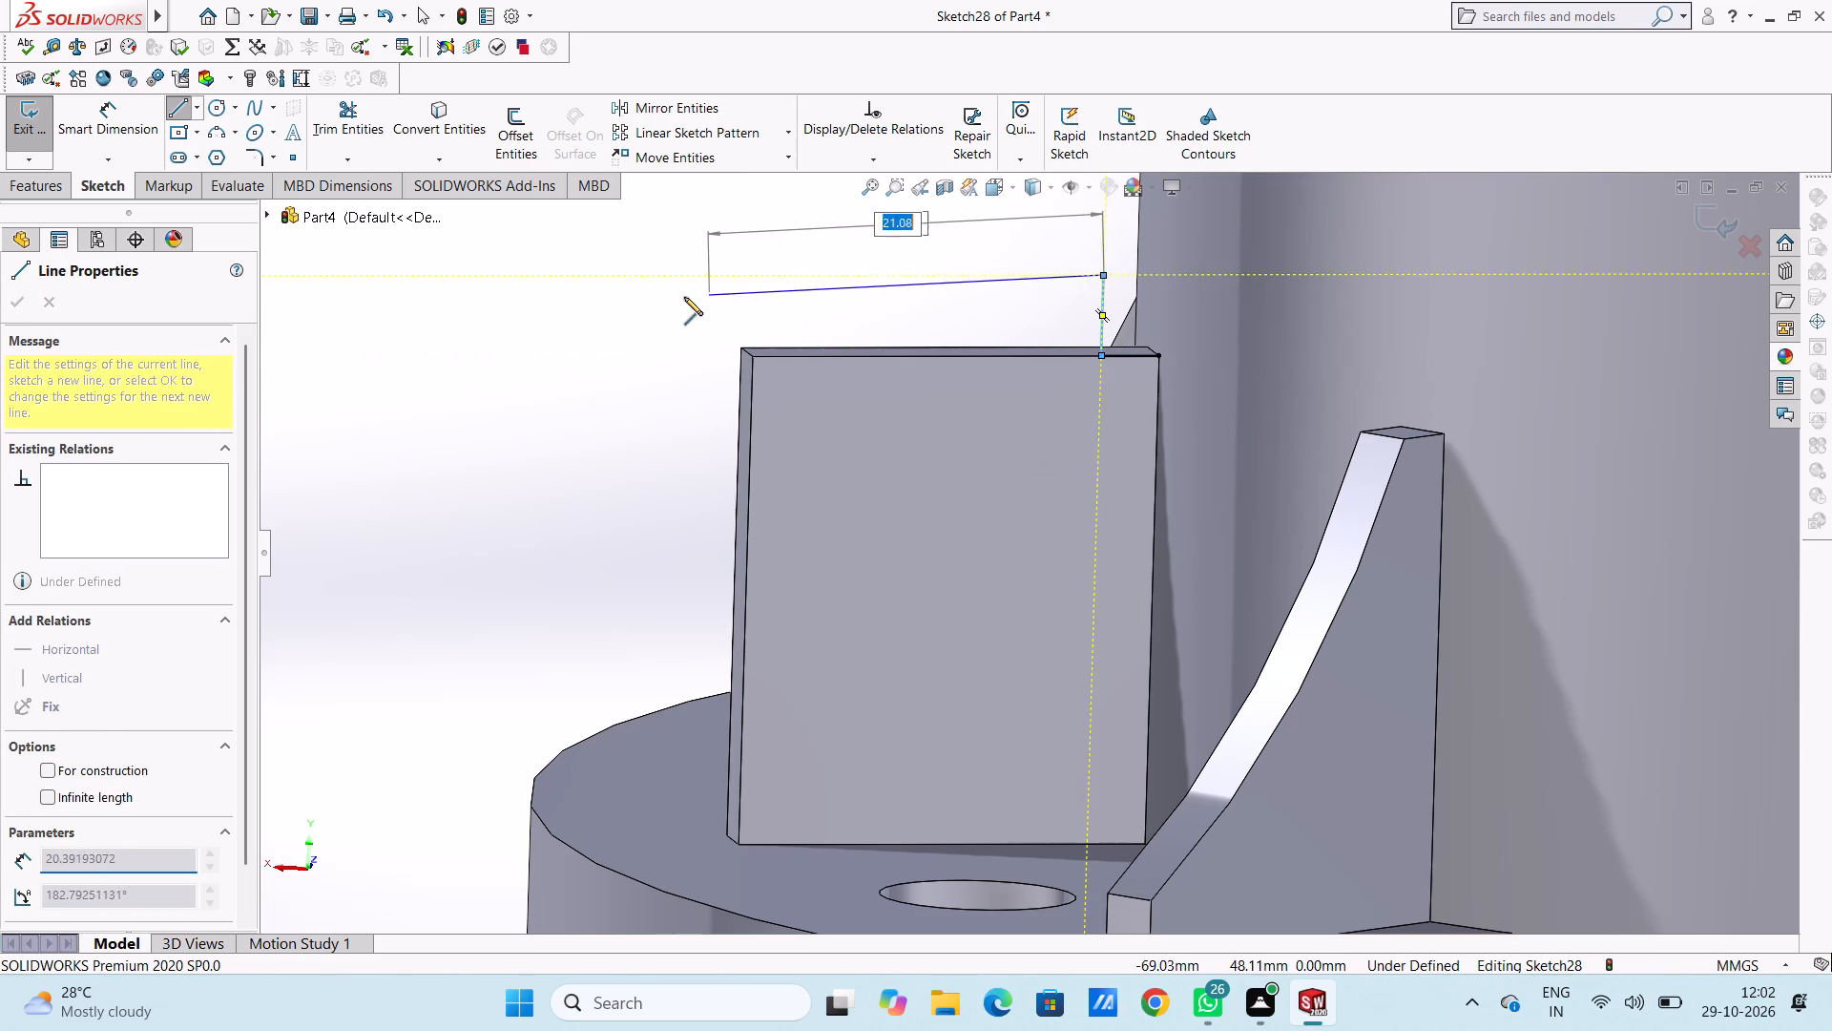
click(663, 278)
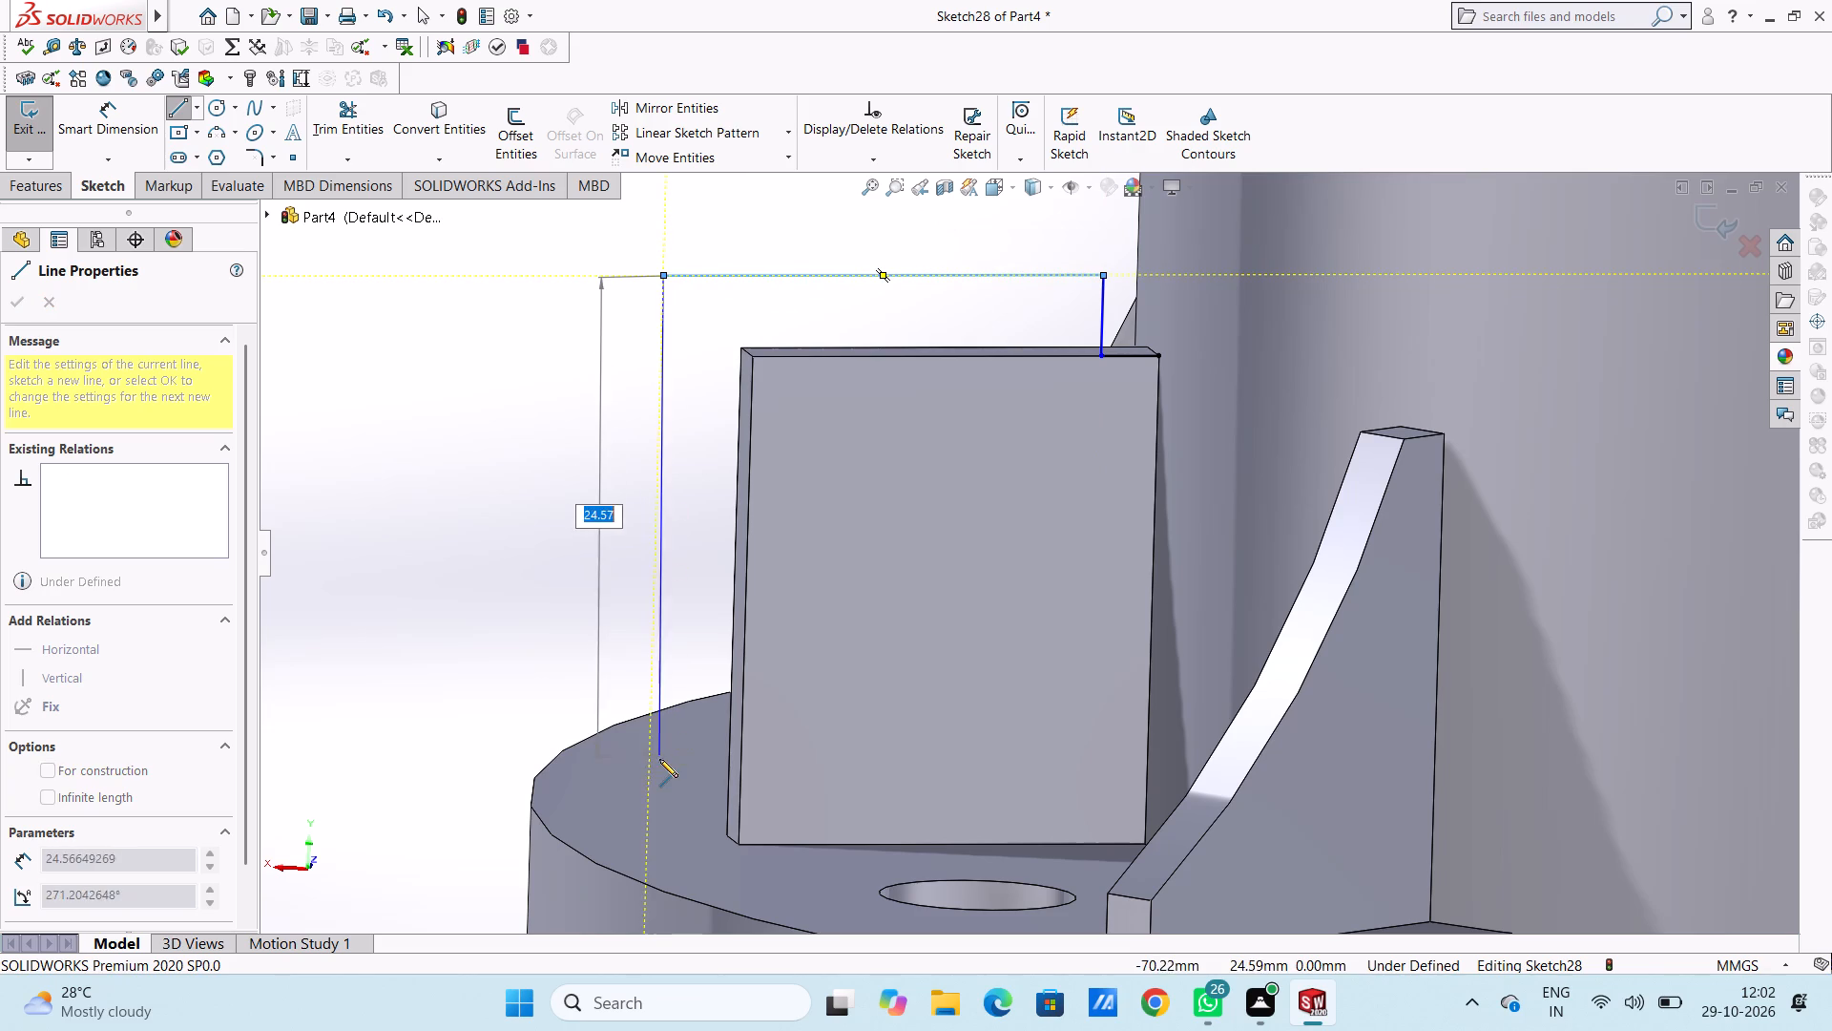
click(649, 779)
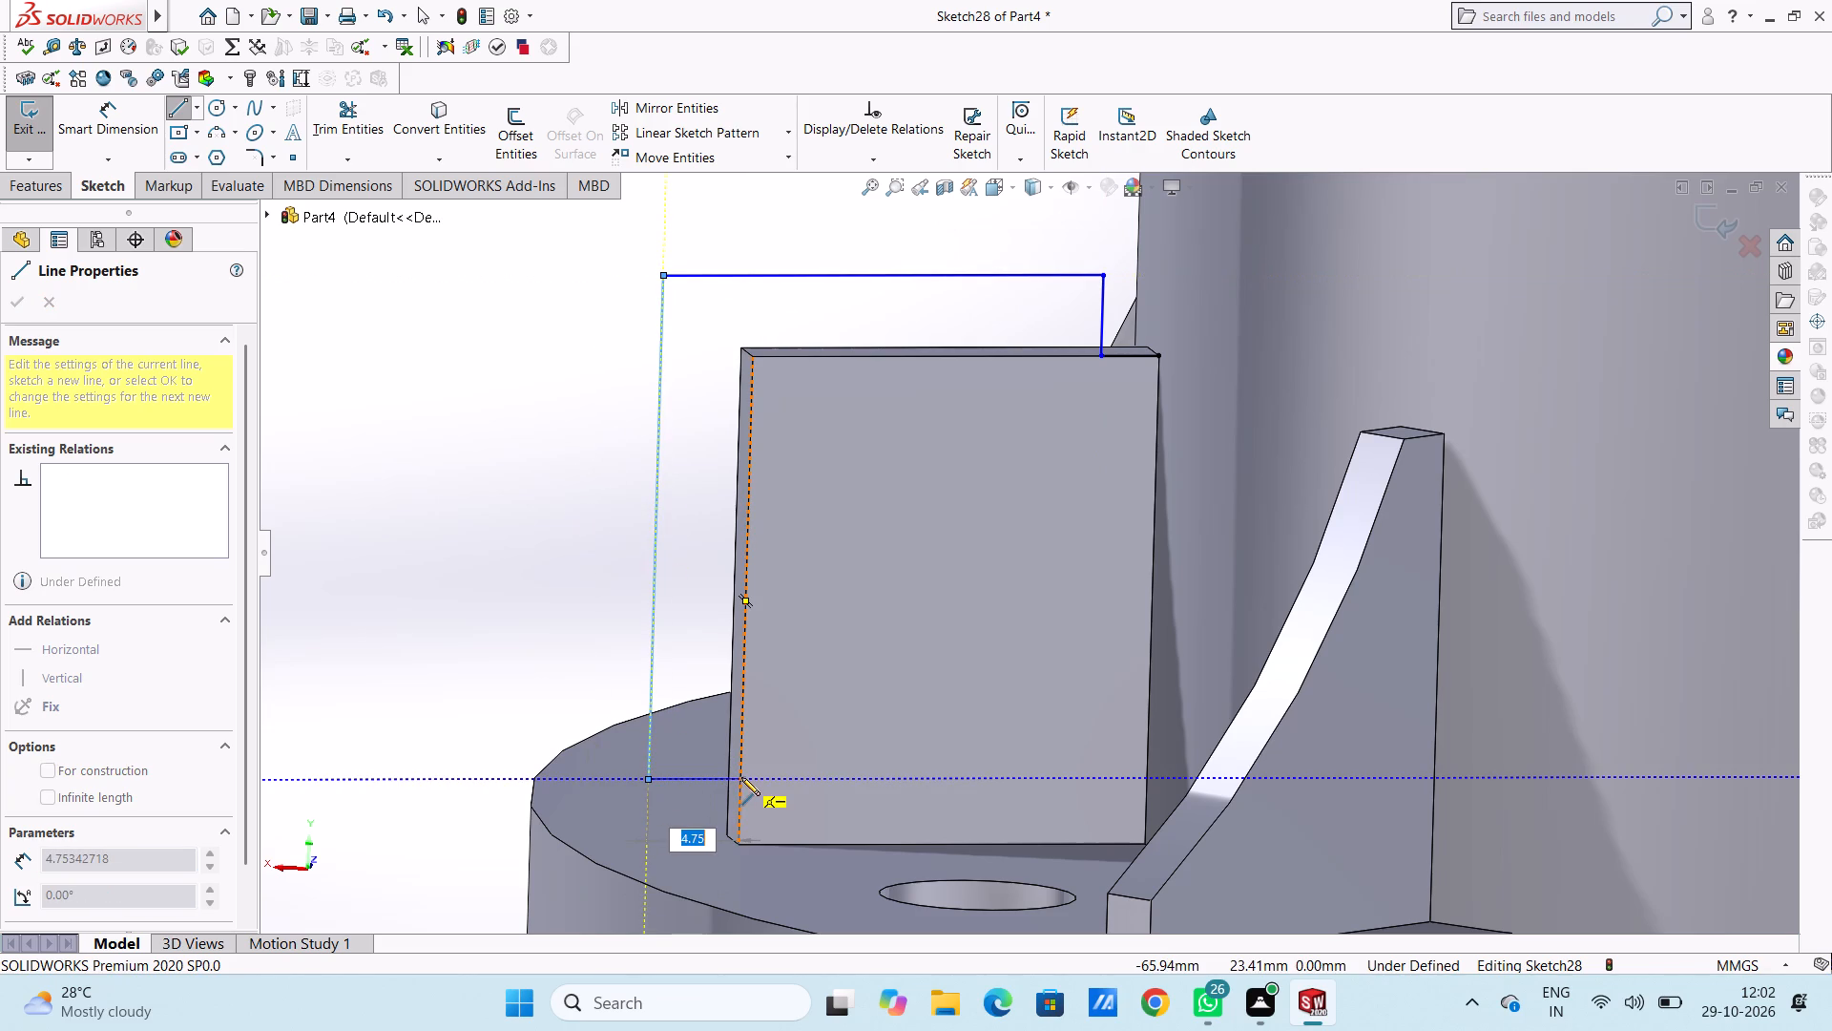
click(741, 777)
right_click(527, 487)
click(541, 507)
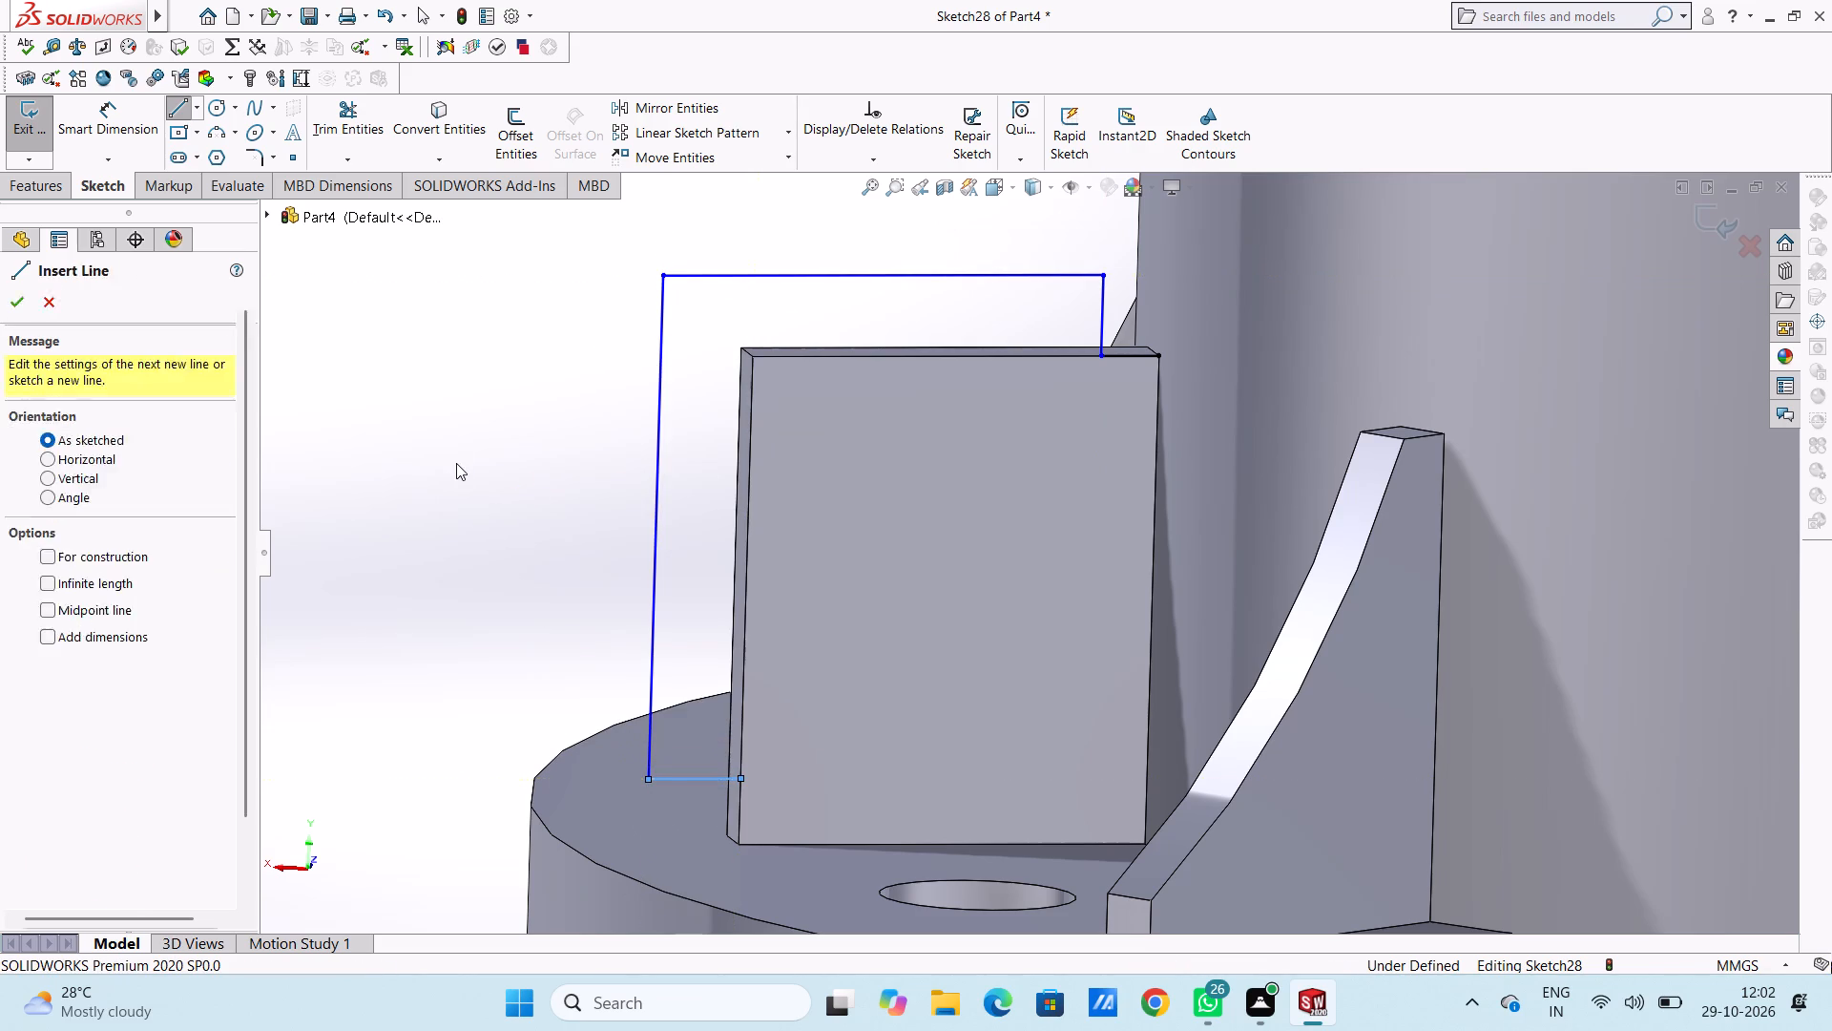
click(456, 463)
Dimension the profile's lower endpoint 3 mm above the rib's bottom edge.
click(130, 116)
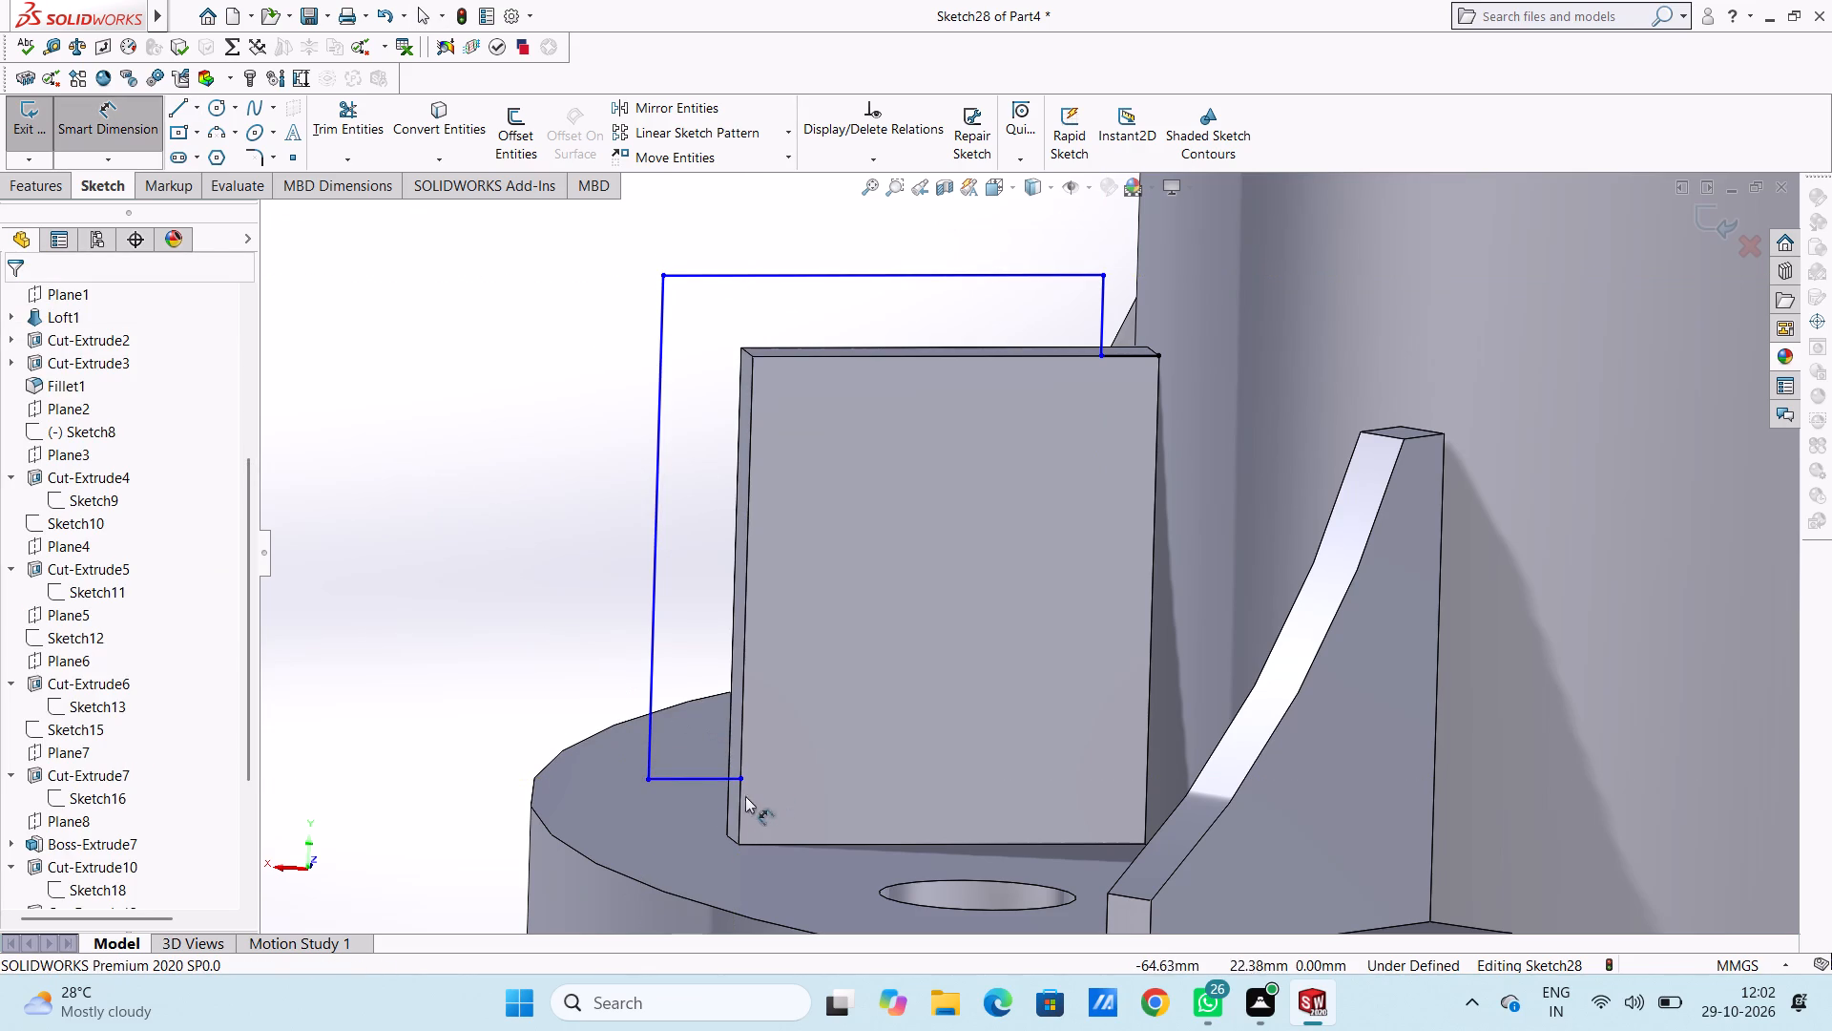
click(741, 781)
click(742, 843)
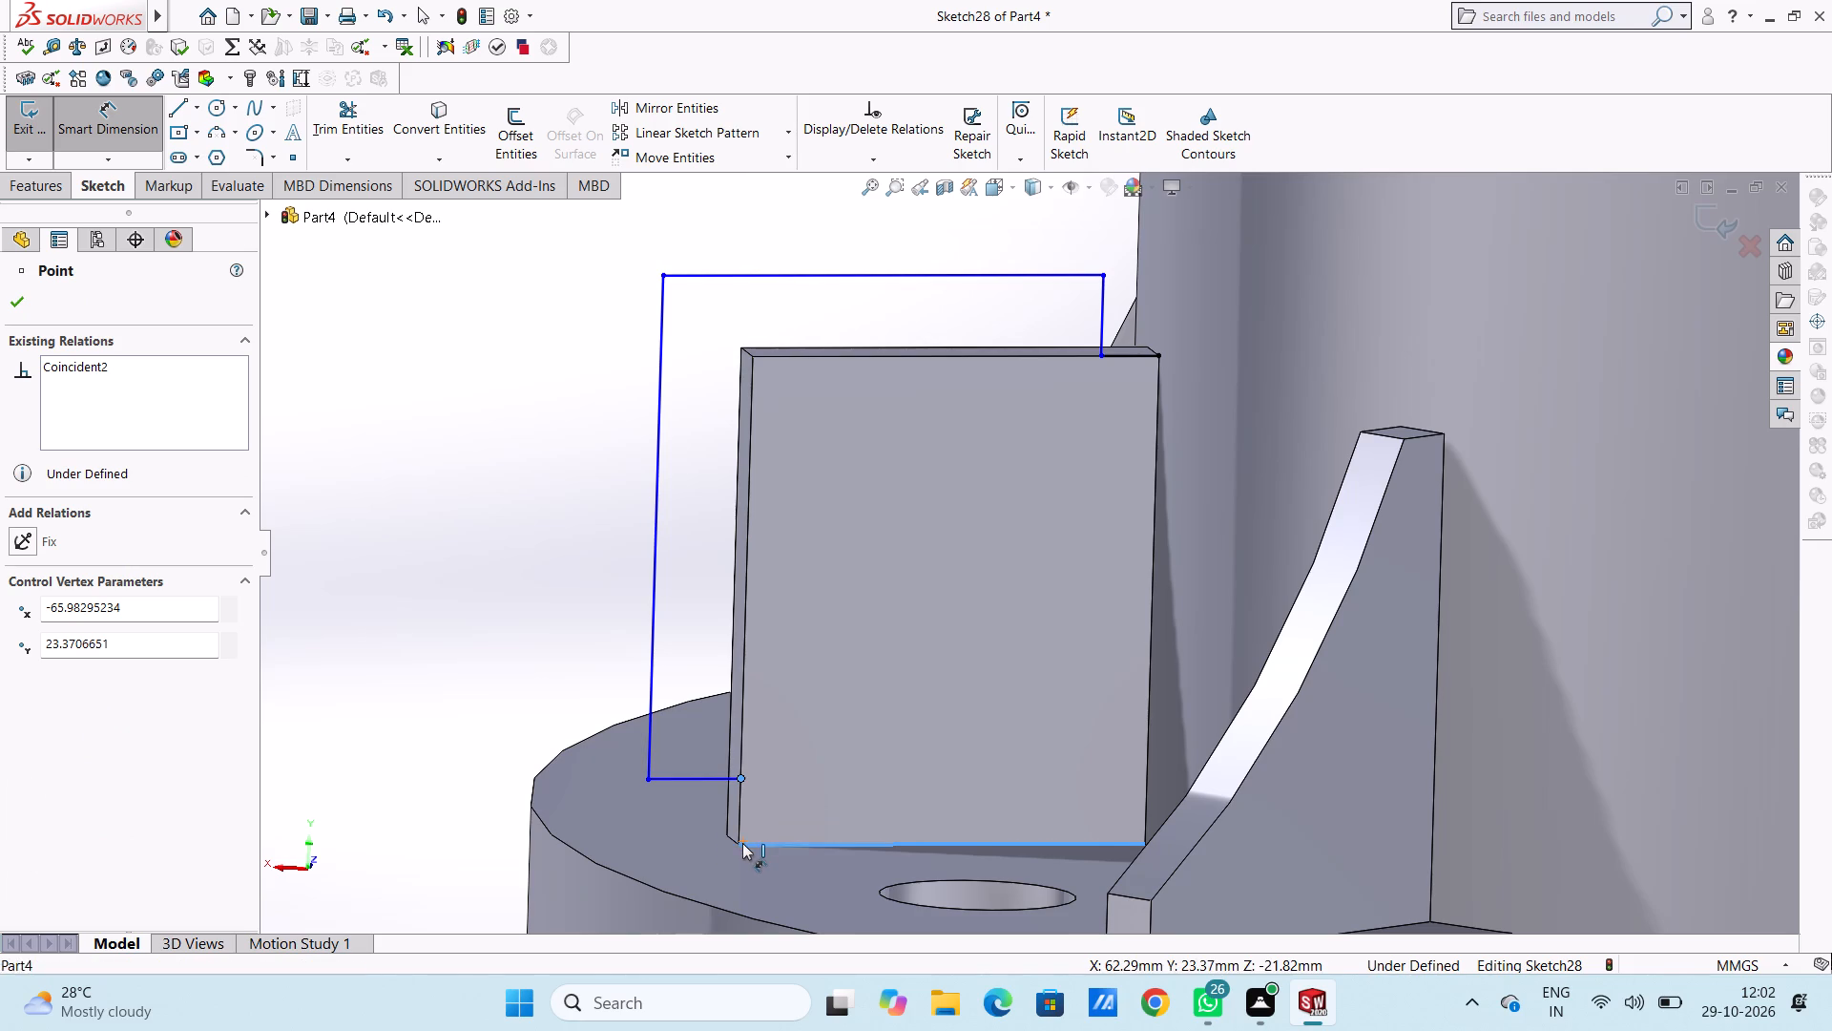
click(364, 643)
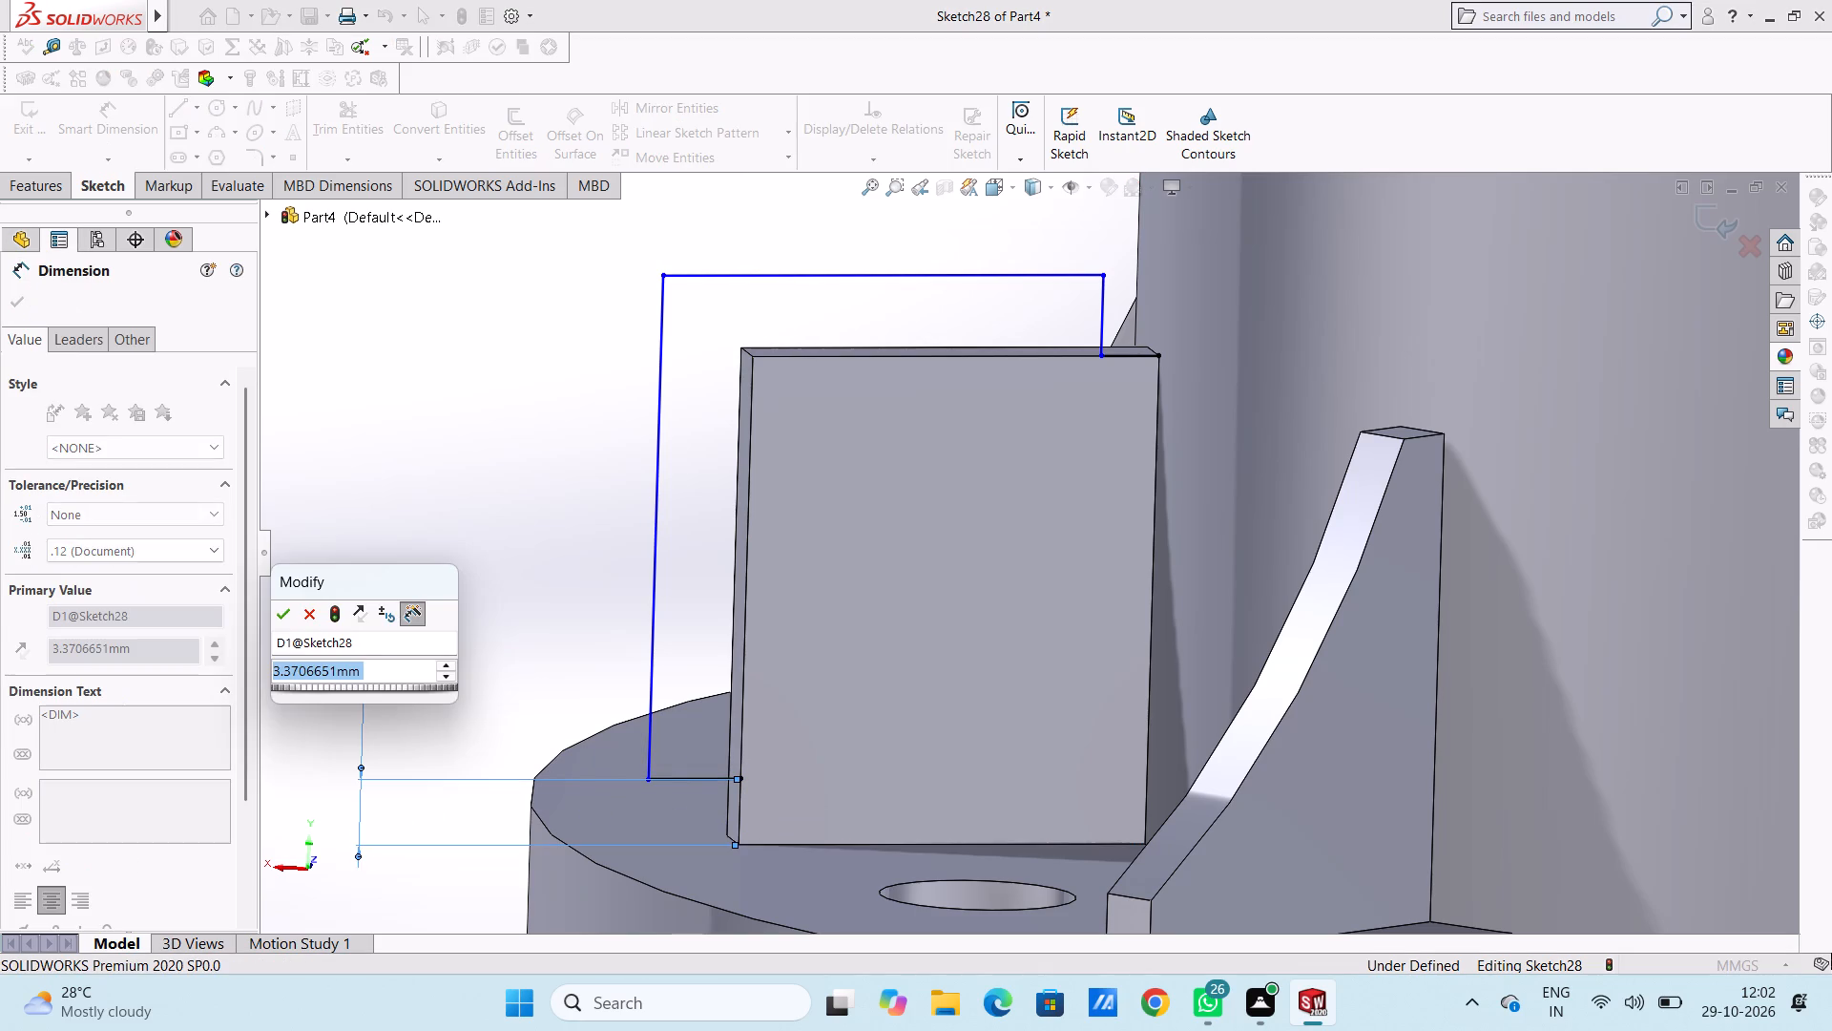
key(3)
key(Return)
click(621, 419)
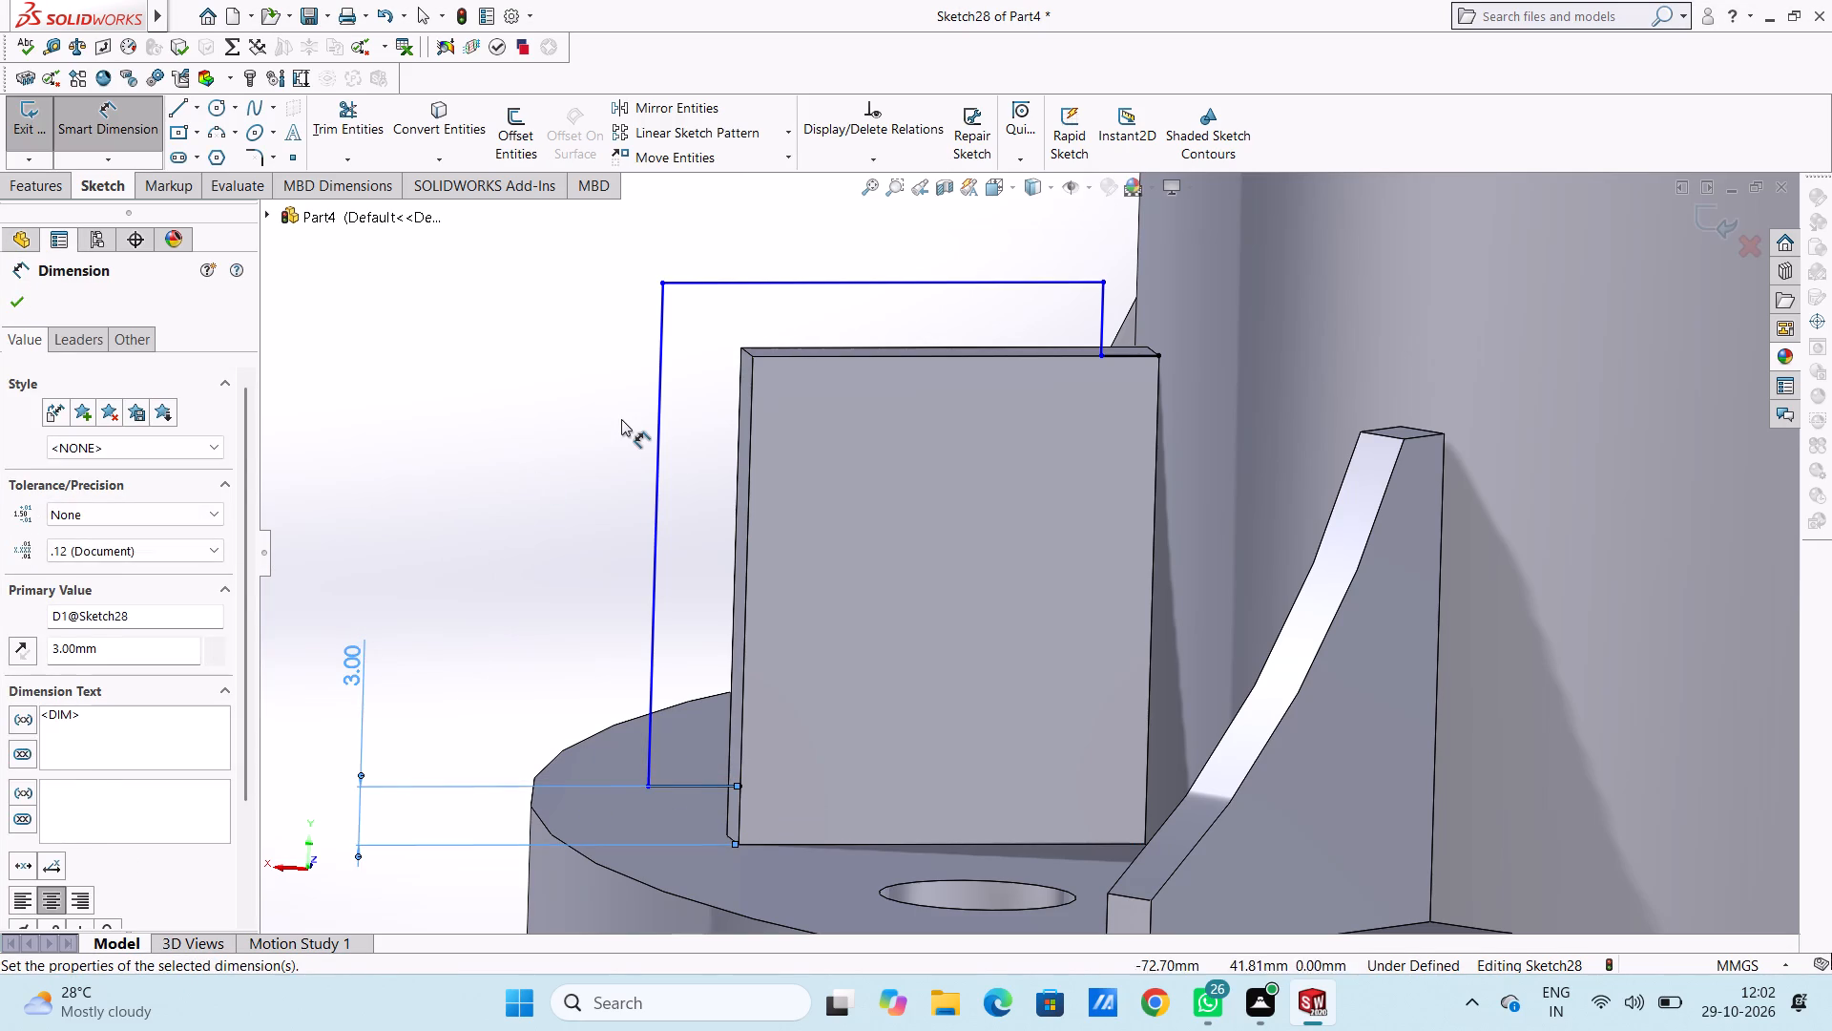
Dimension the short profile line along the rib's top edge.
scroll(621, 419, up, 3)
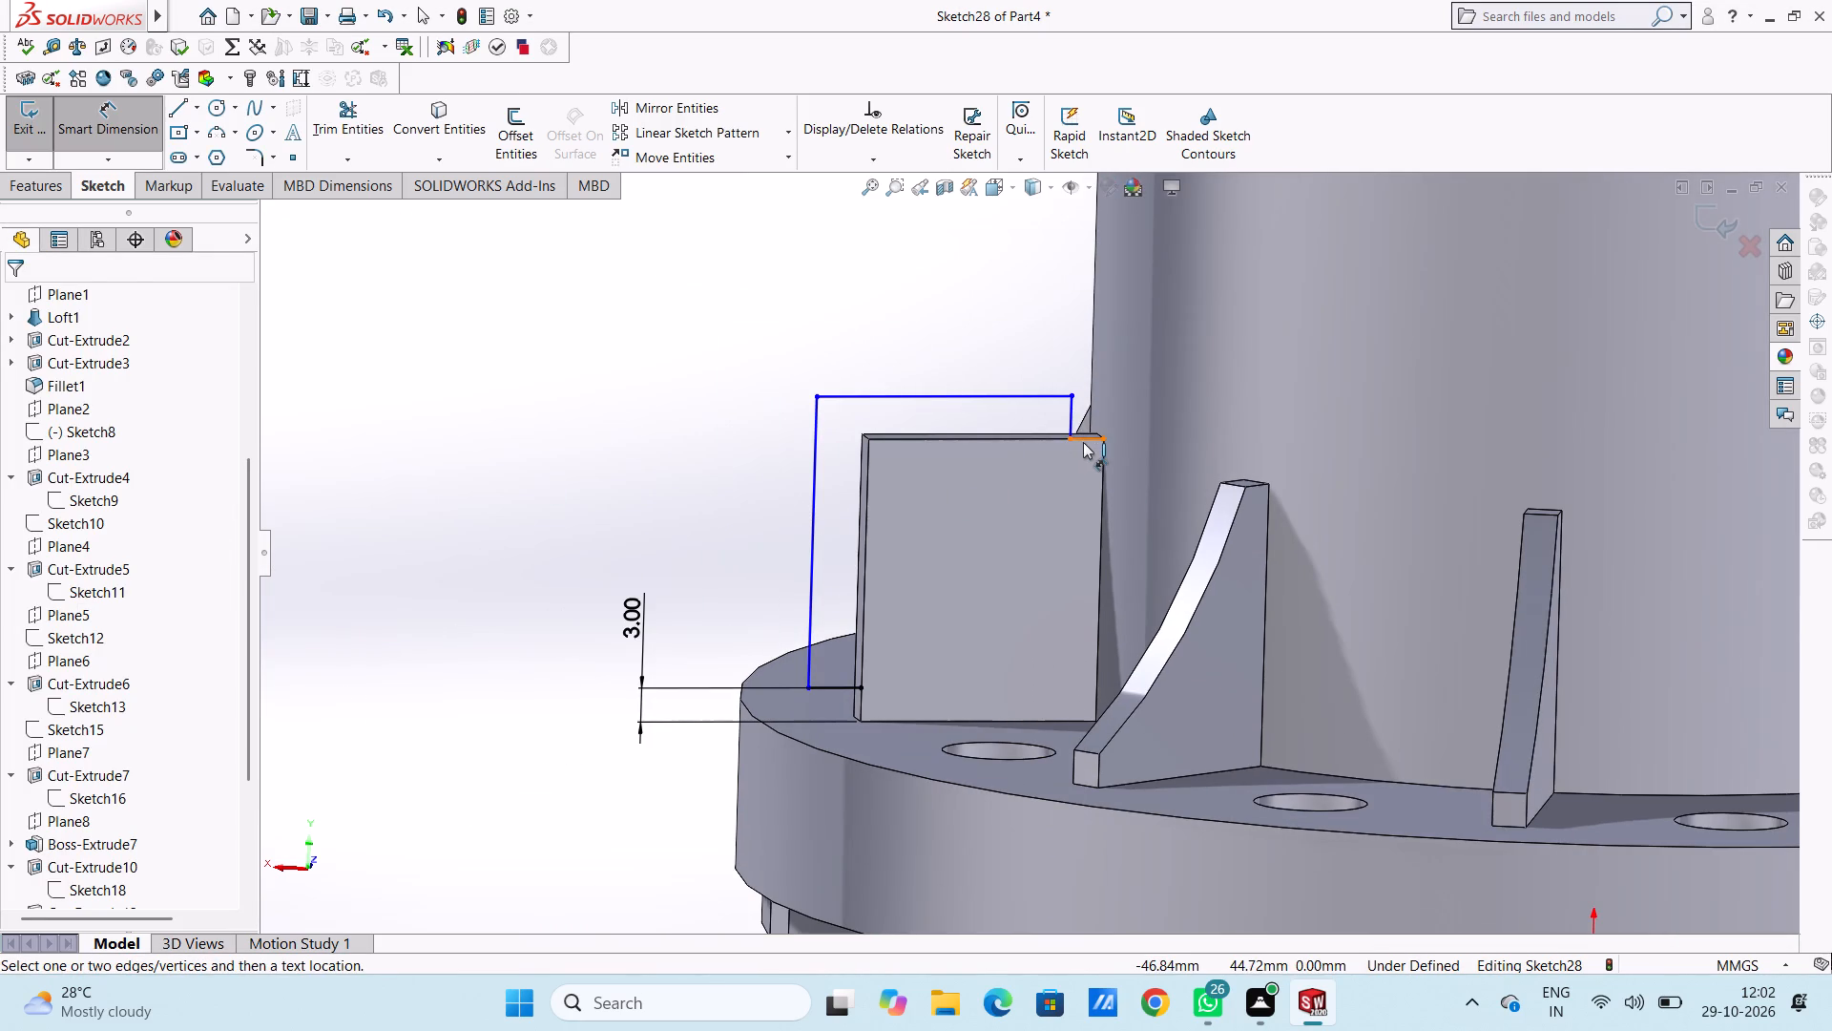
click(1083, 442)
scroll(1095, 327, up, 4)
click(899, 329)
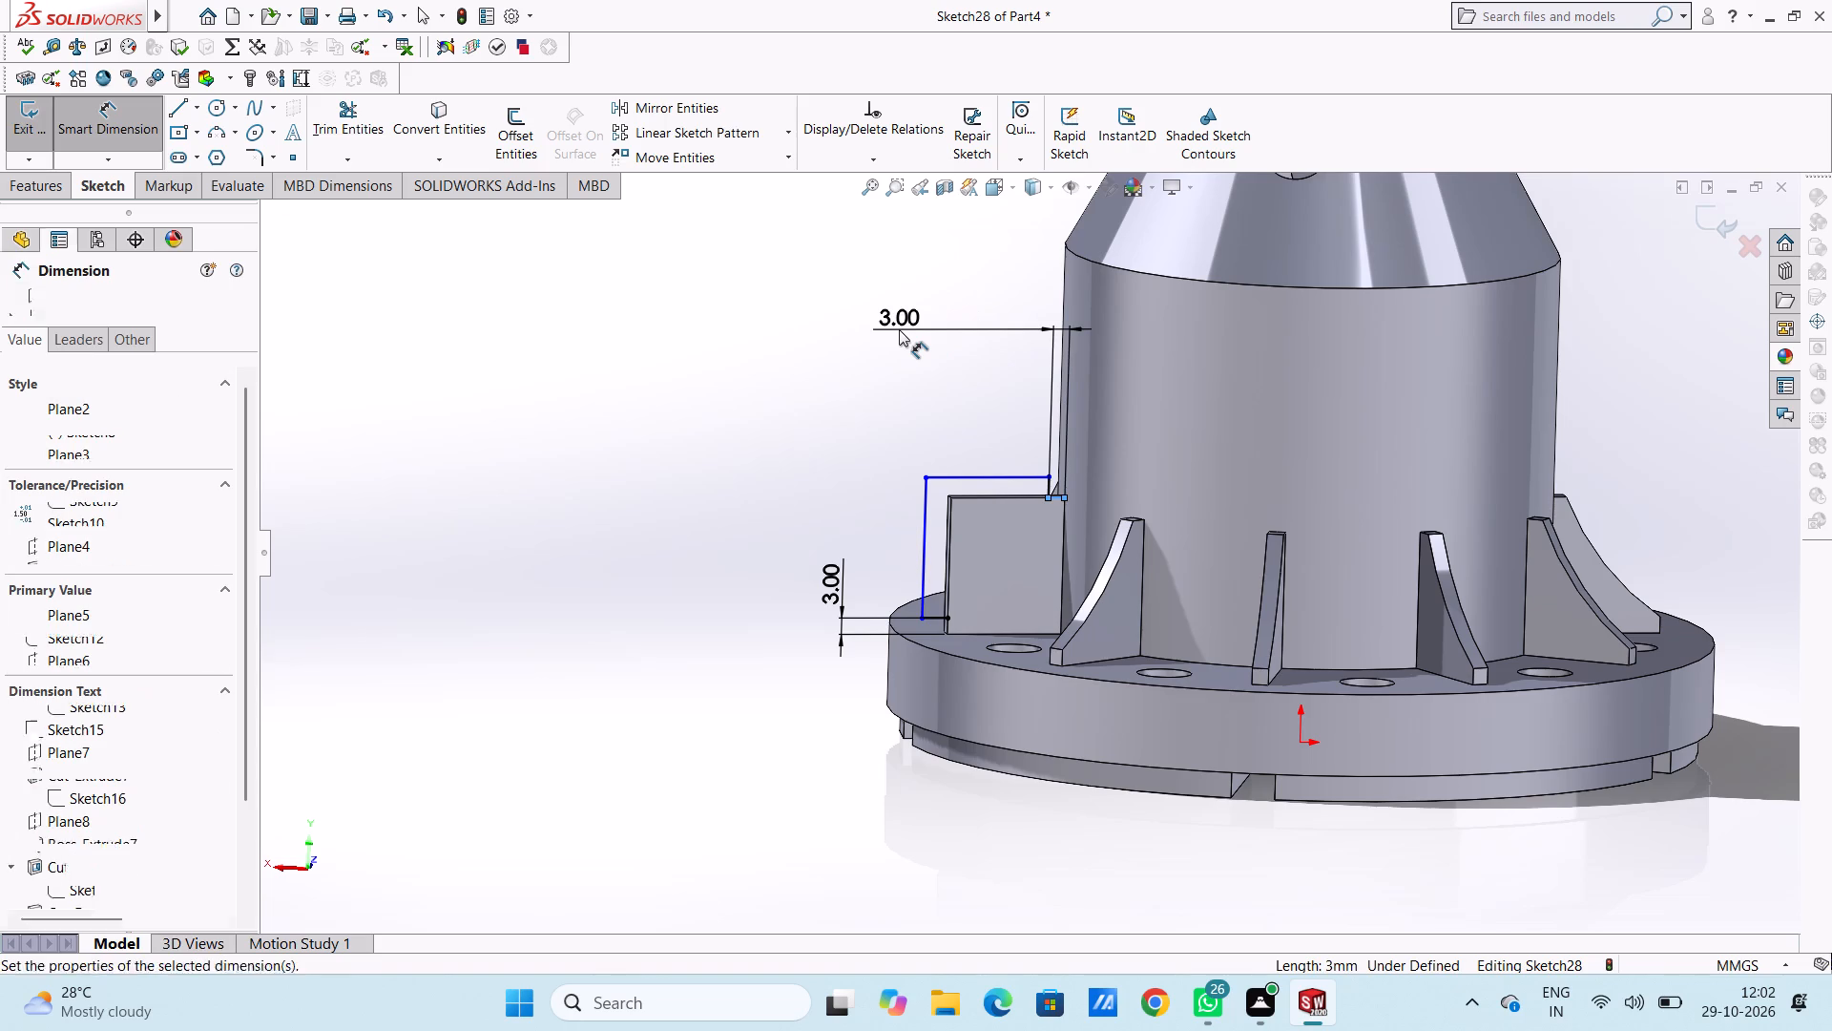
click(814, 297)
click(648, 445)
Dimension the lengths of the profile's outer vertical line and its upper horizontal line.
scroll(1012, 515, down, 1)
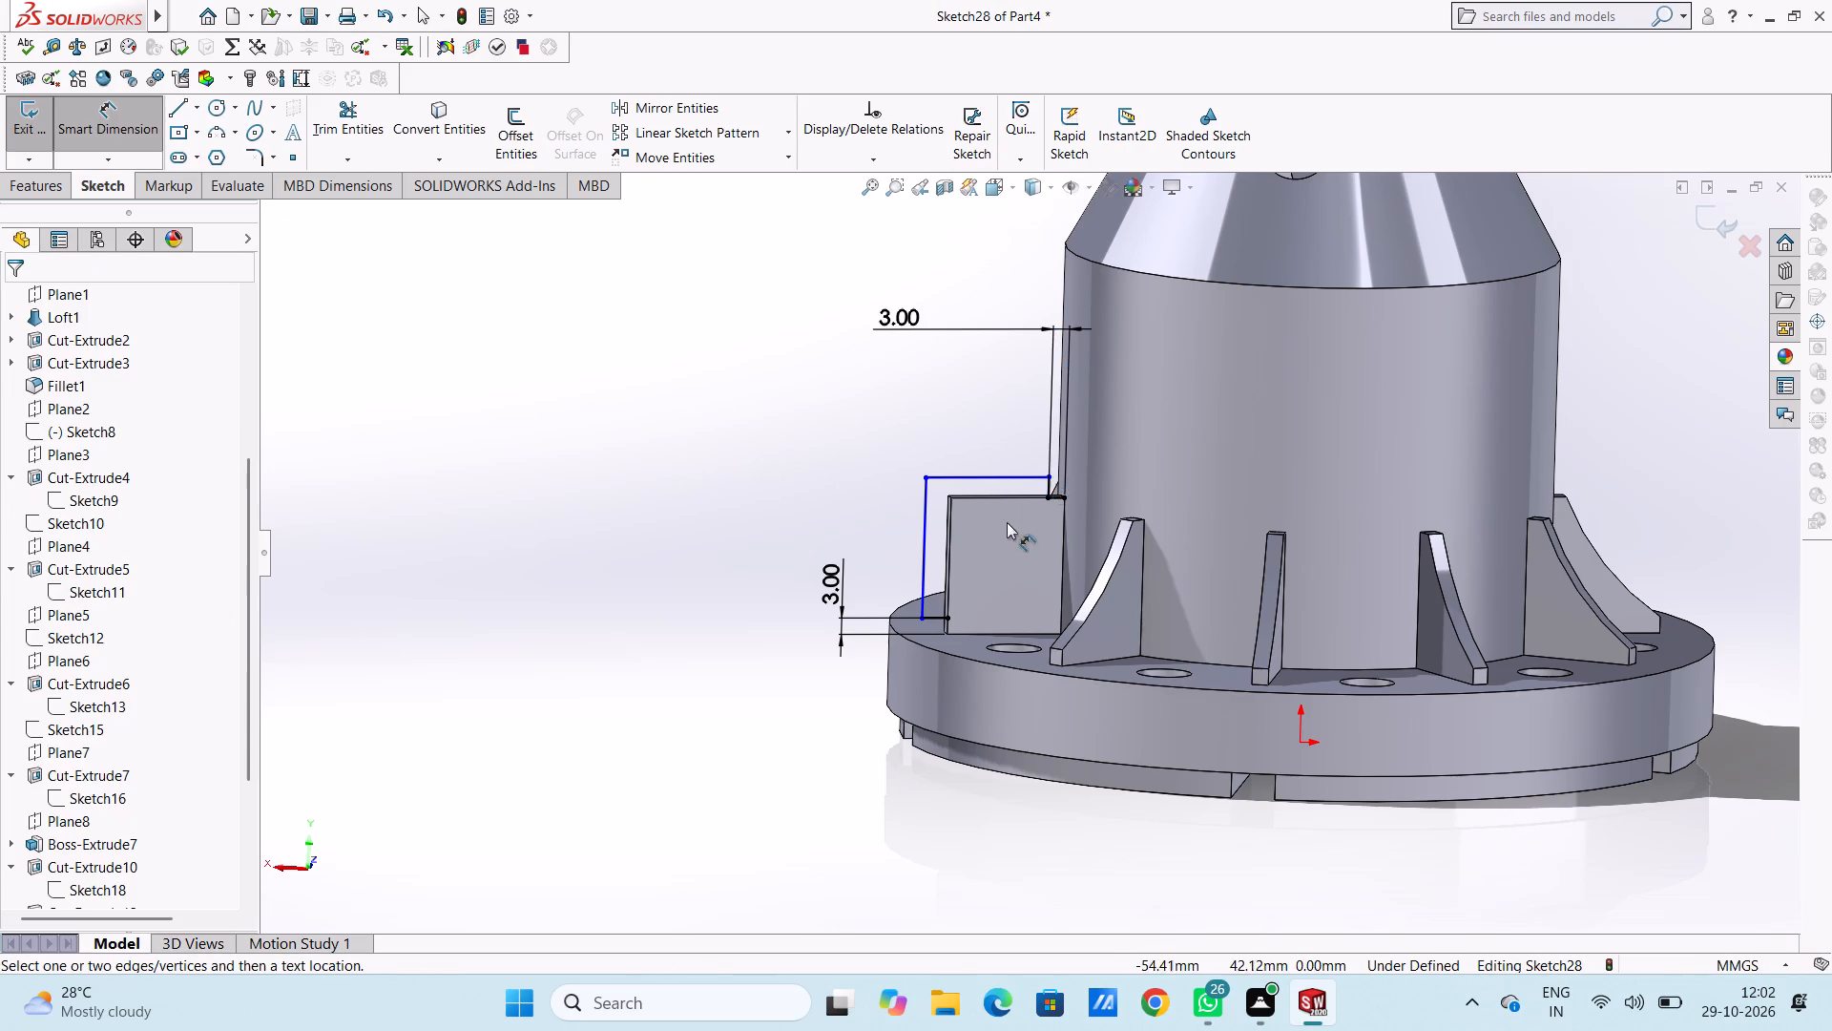
scroll(1007, 522, down, 2)
click(867, 537)
click(565, 464)
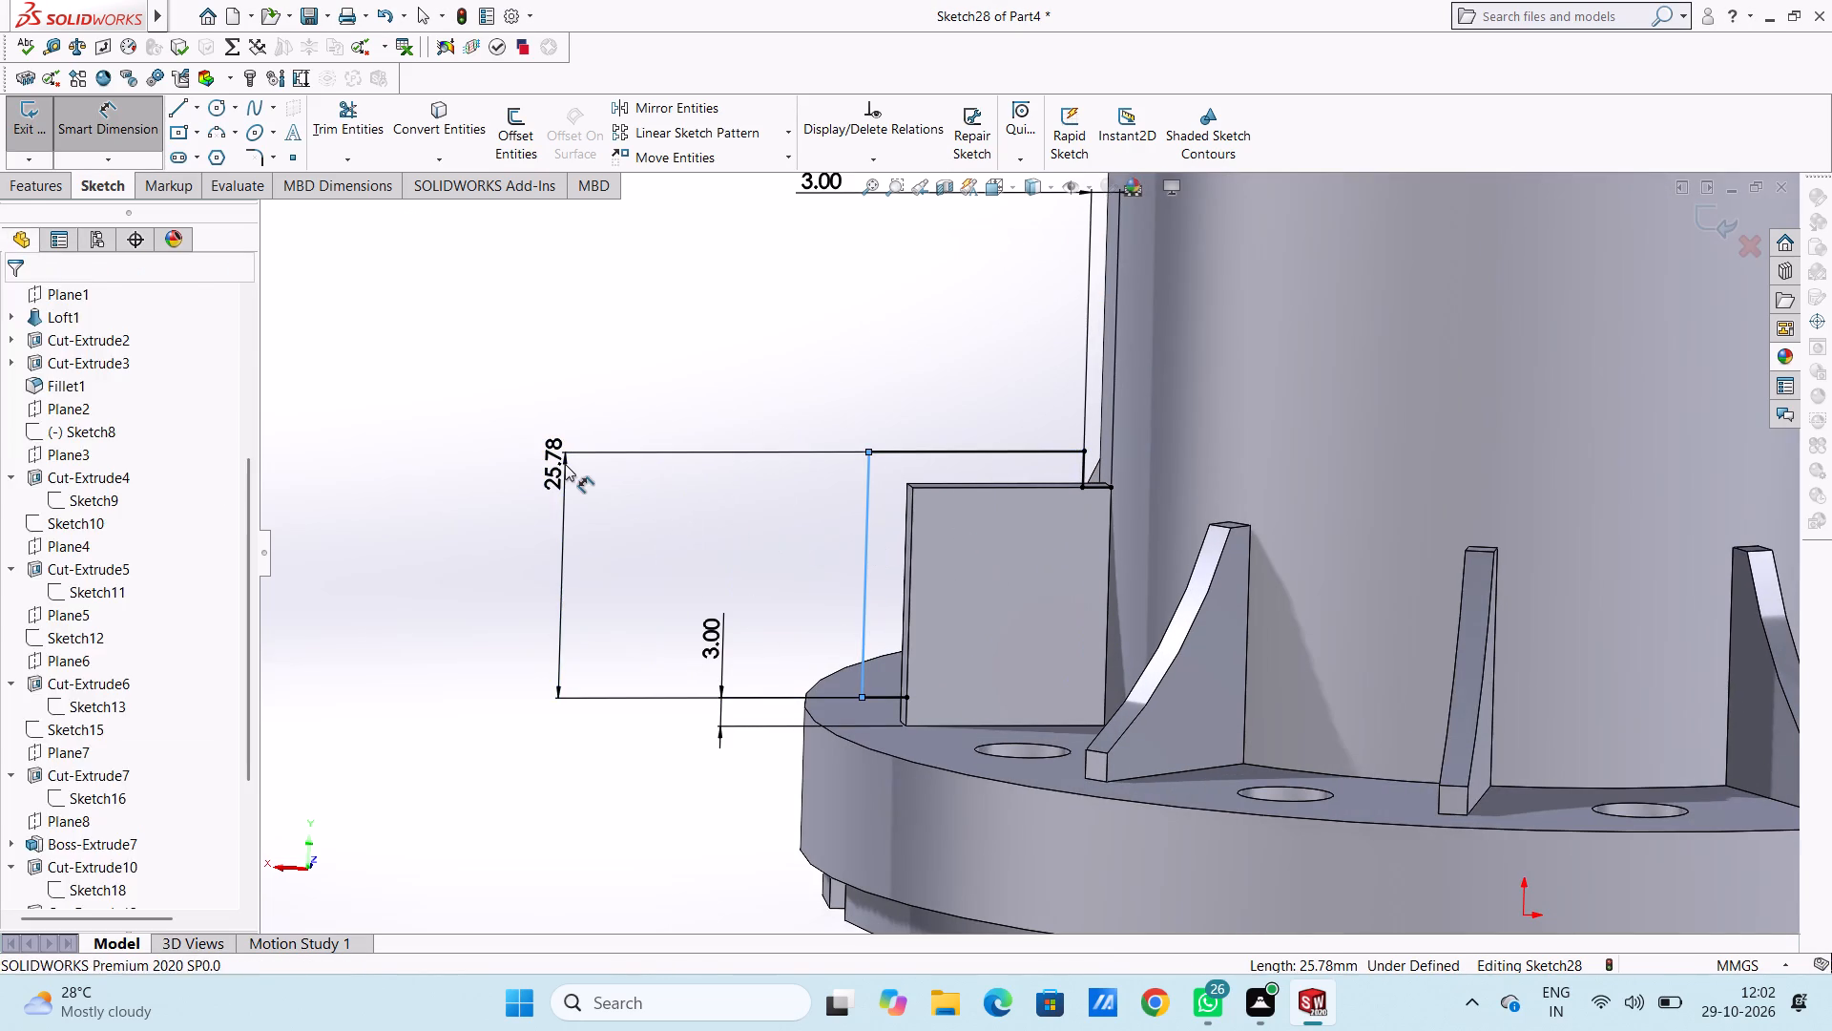
click(482, 425)
click(475, 393)
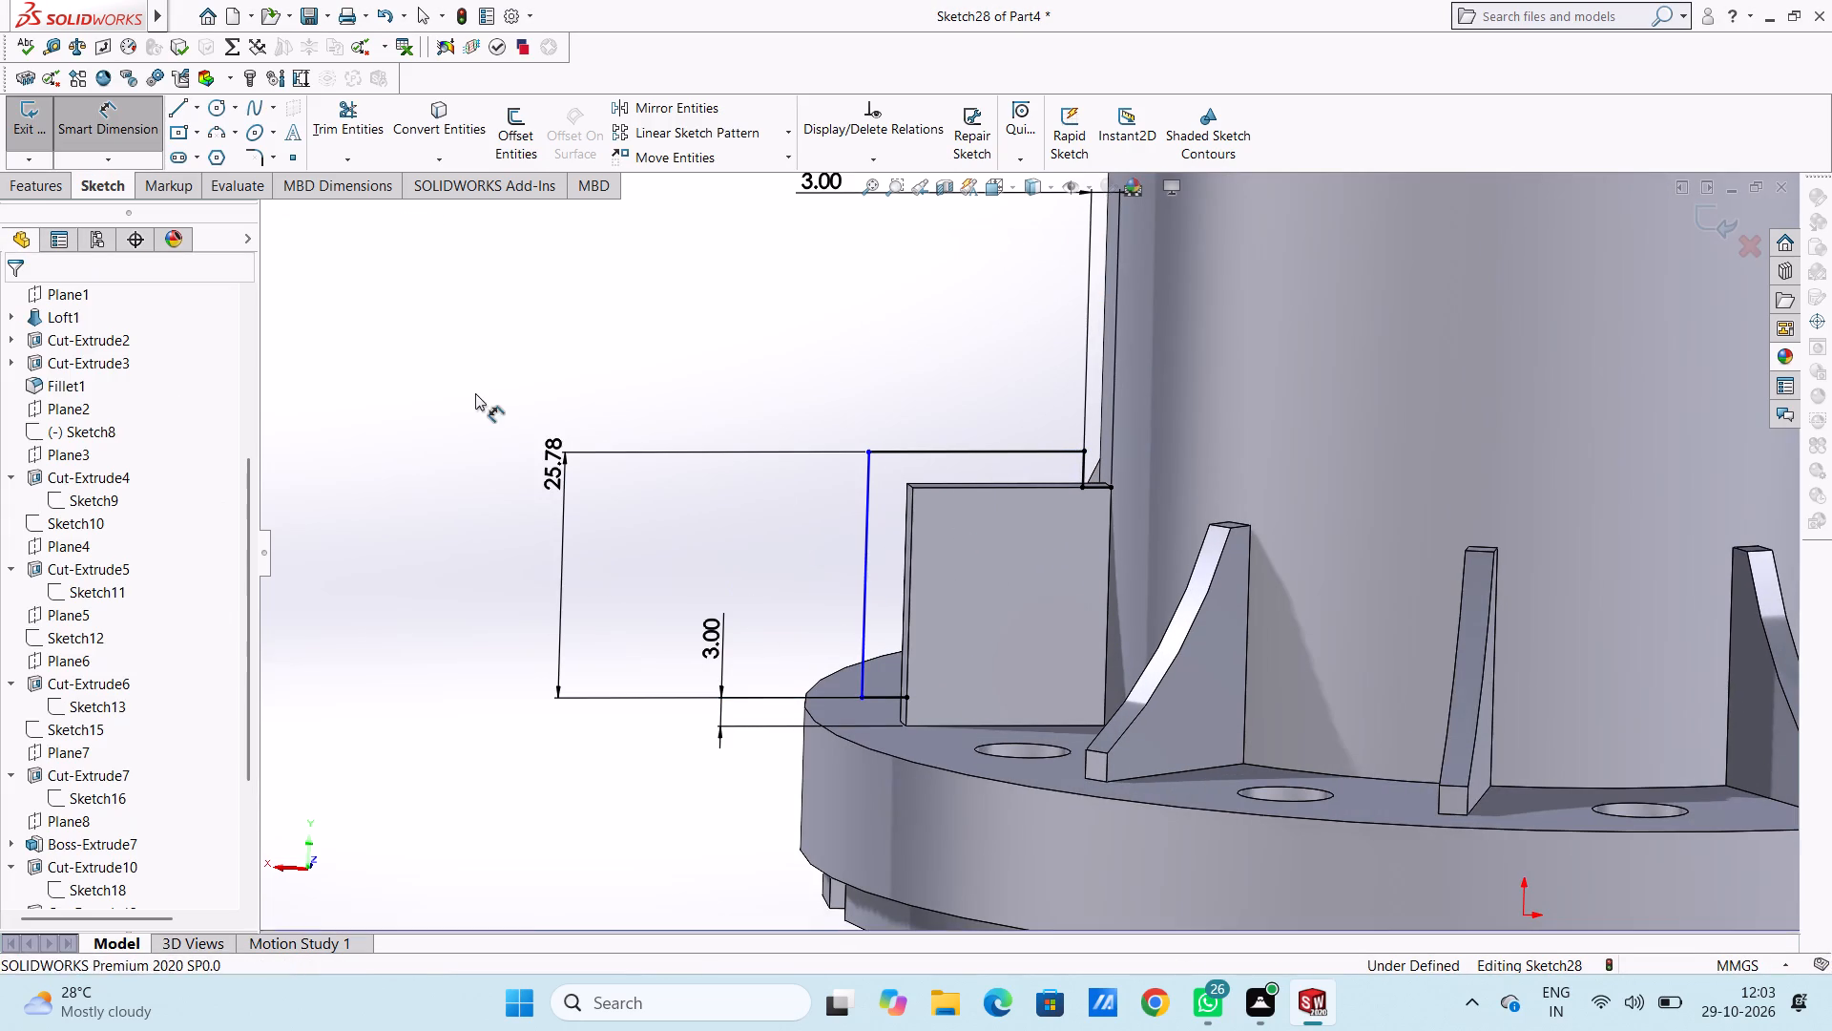
click(984, 448)
click(966, 304)
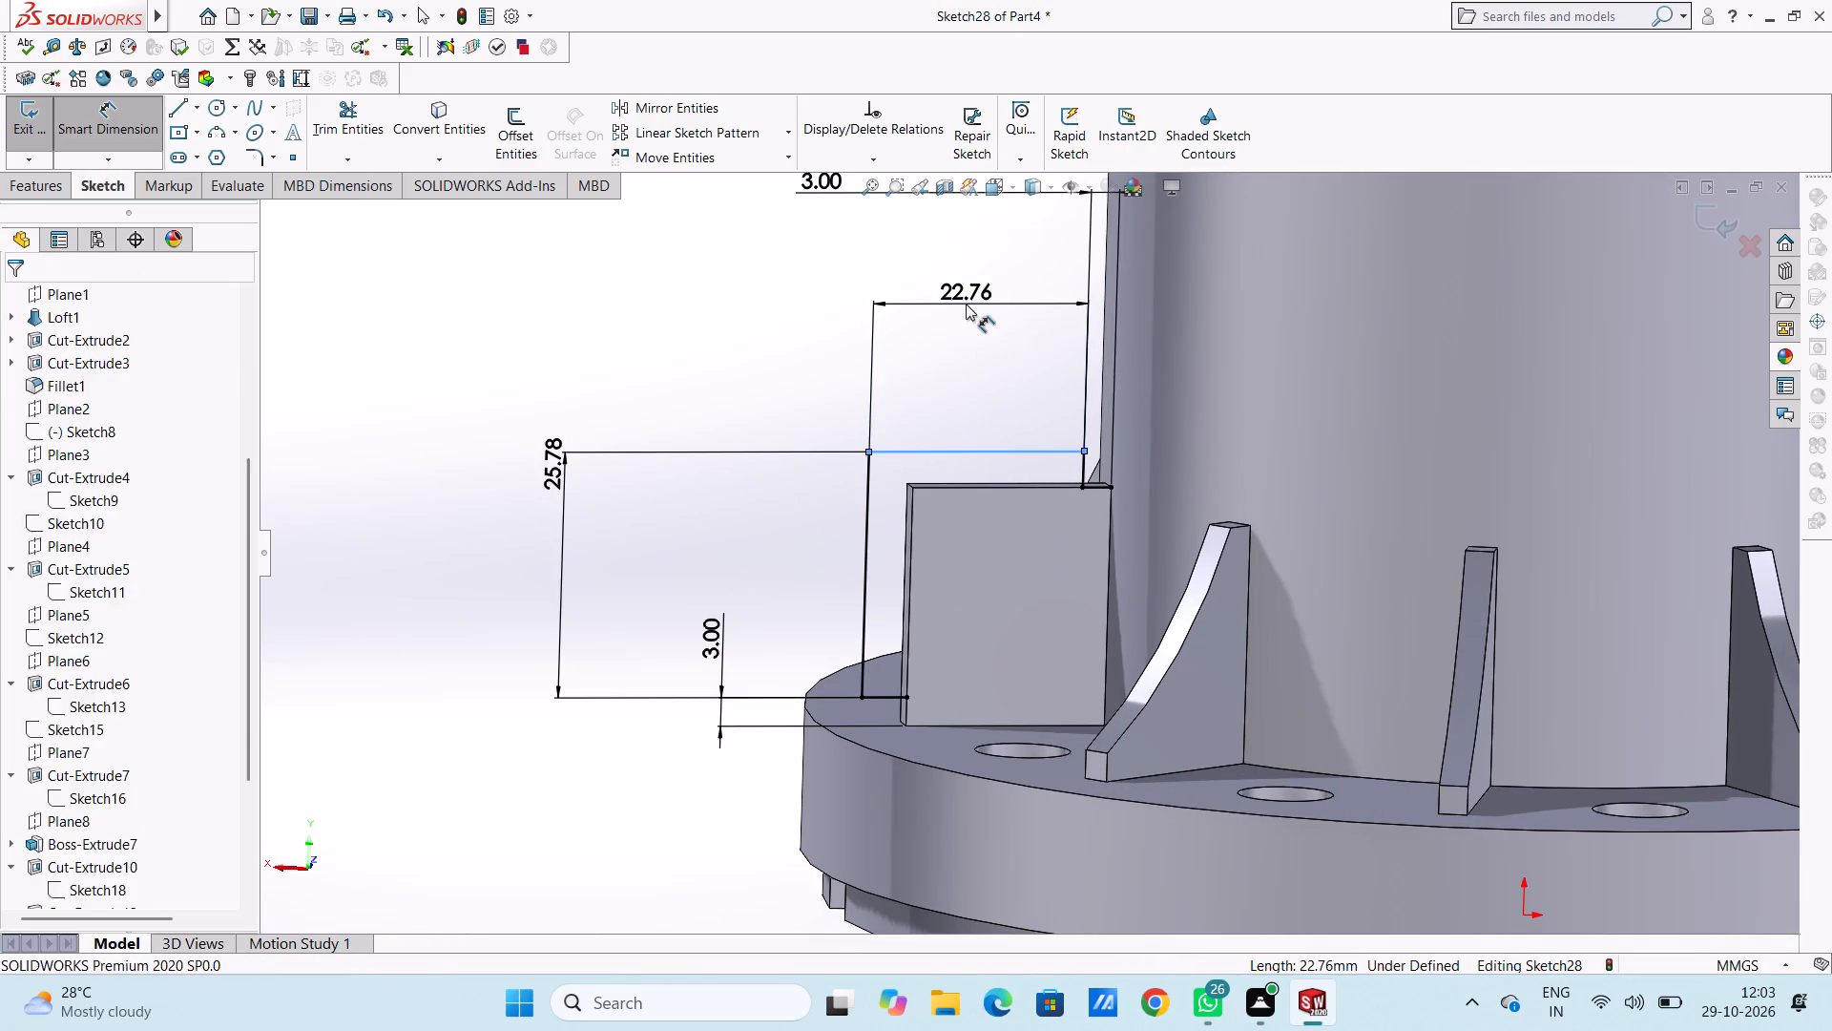
click(879, 266)
click(791, 326)
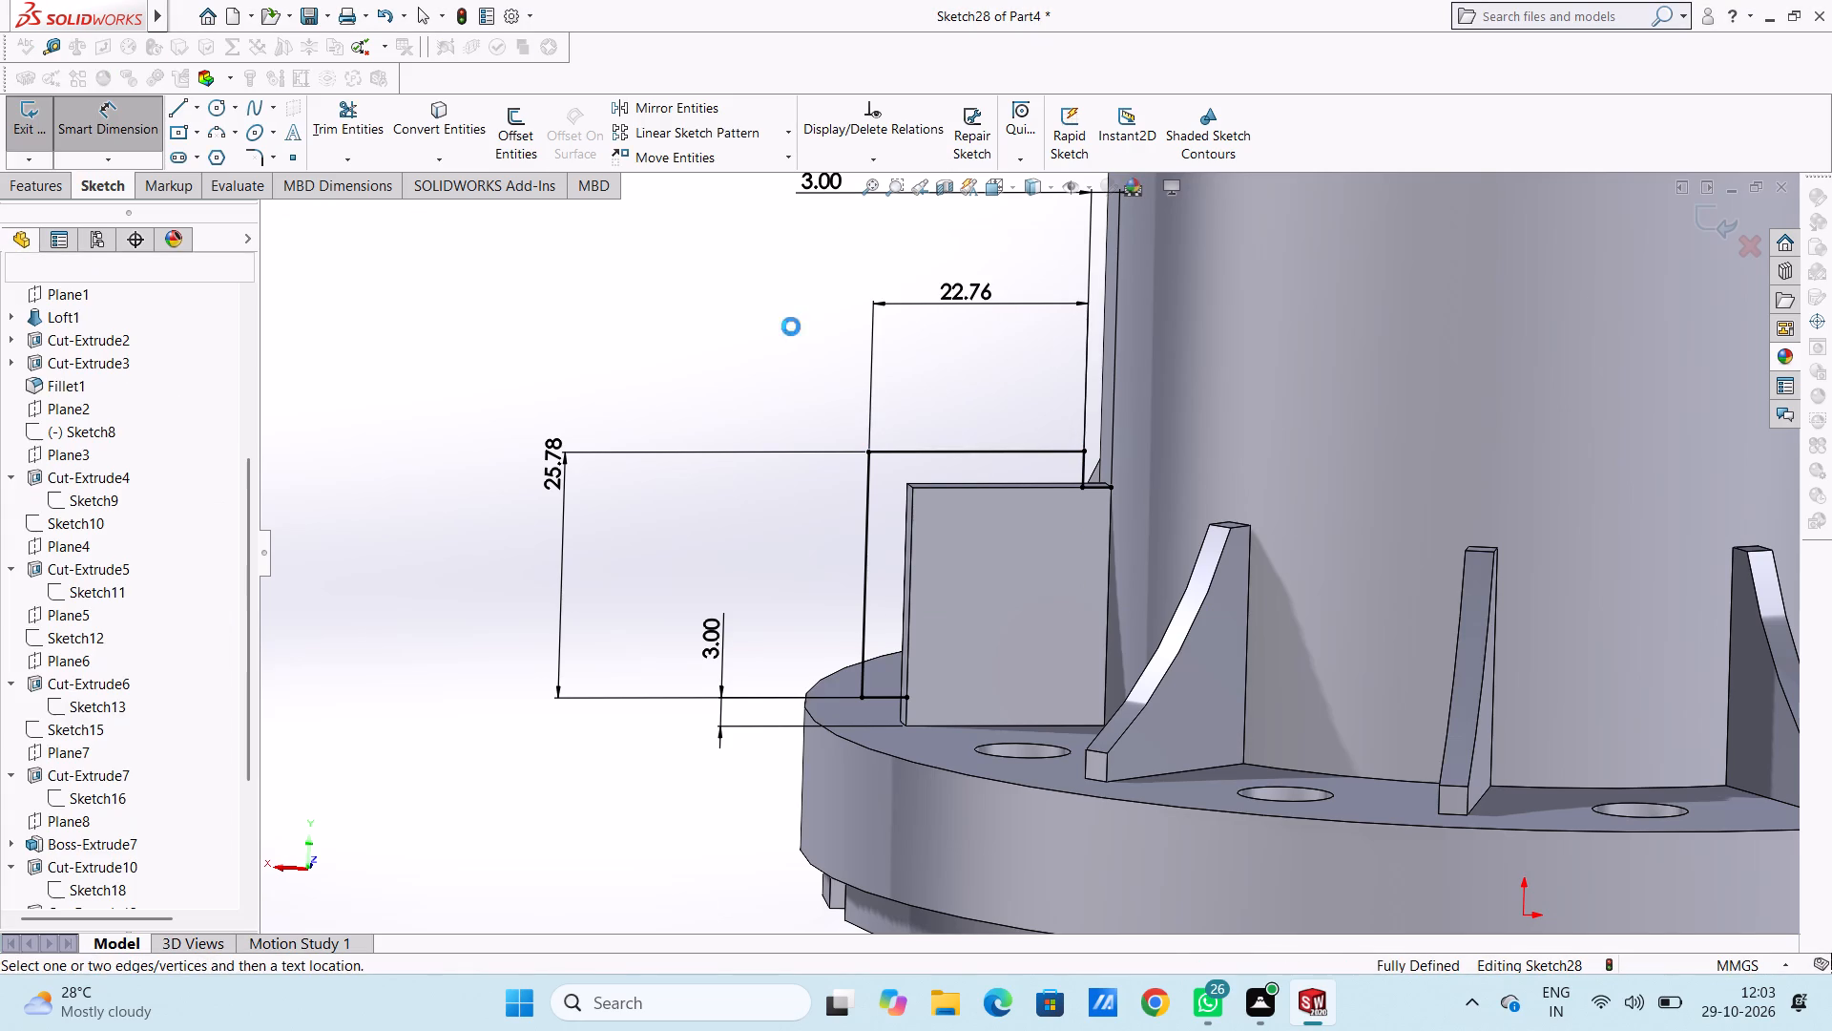
Draw a three-point arc of radius 50 mm across the rib face, joining the profile's lower endpoint to its top-edge endpoint.
click(216, 133)
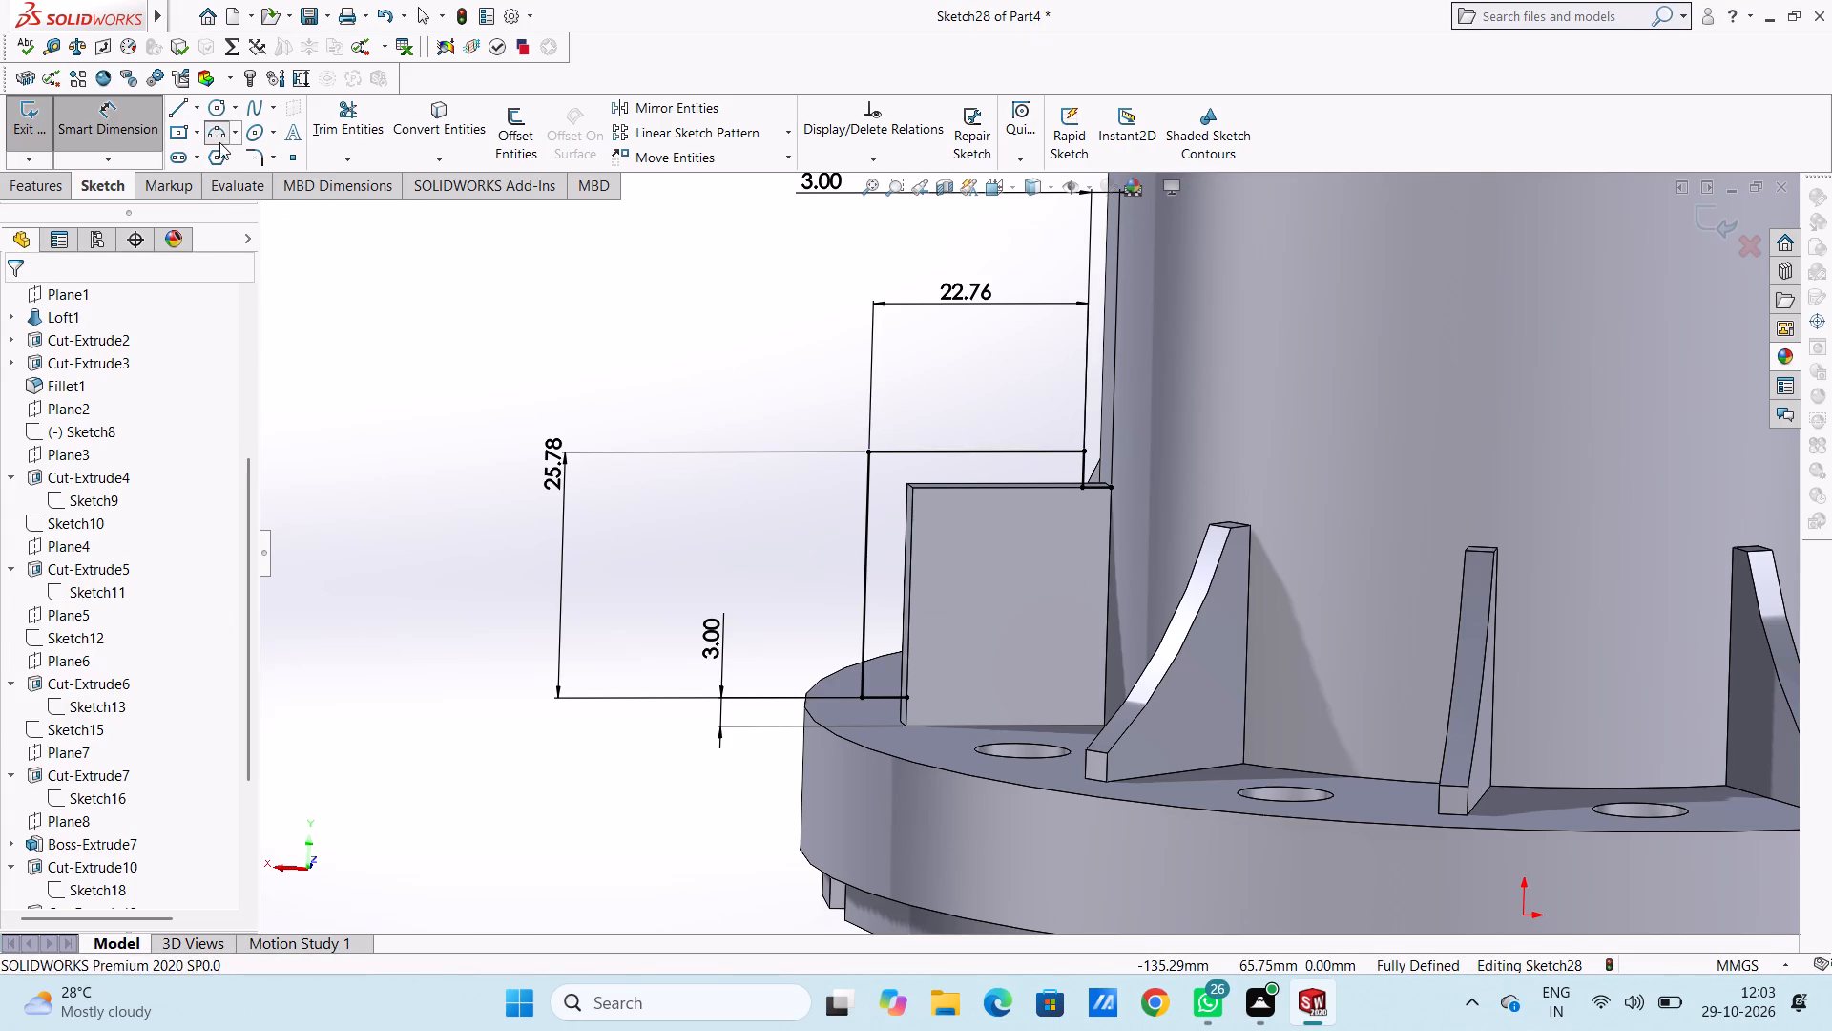
click(908, 696)
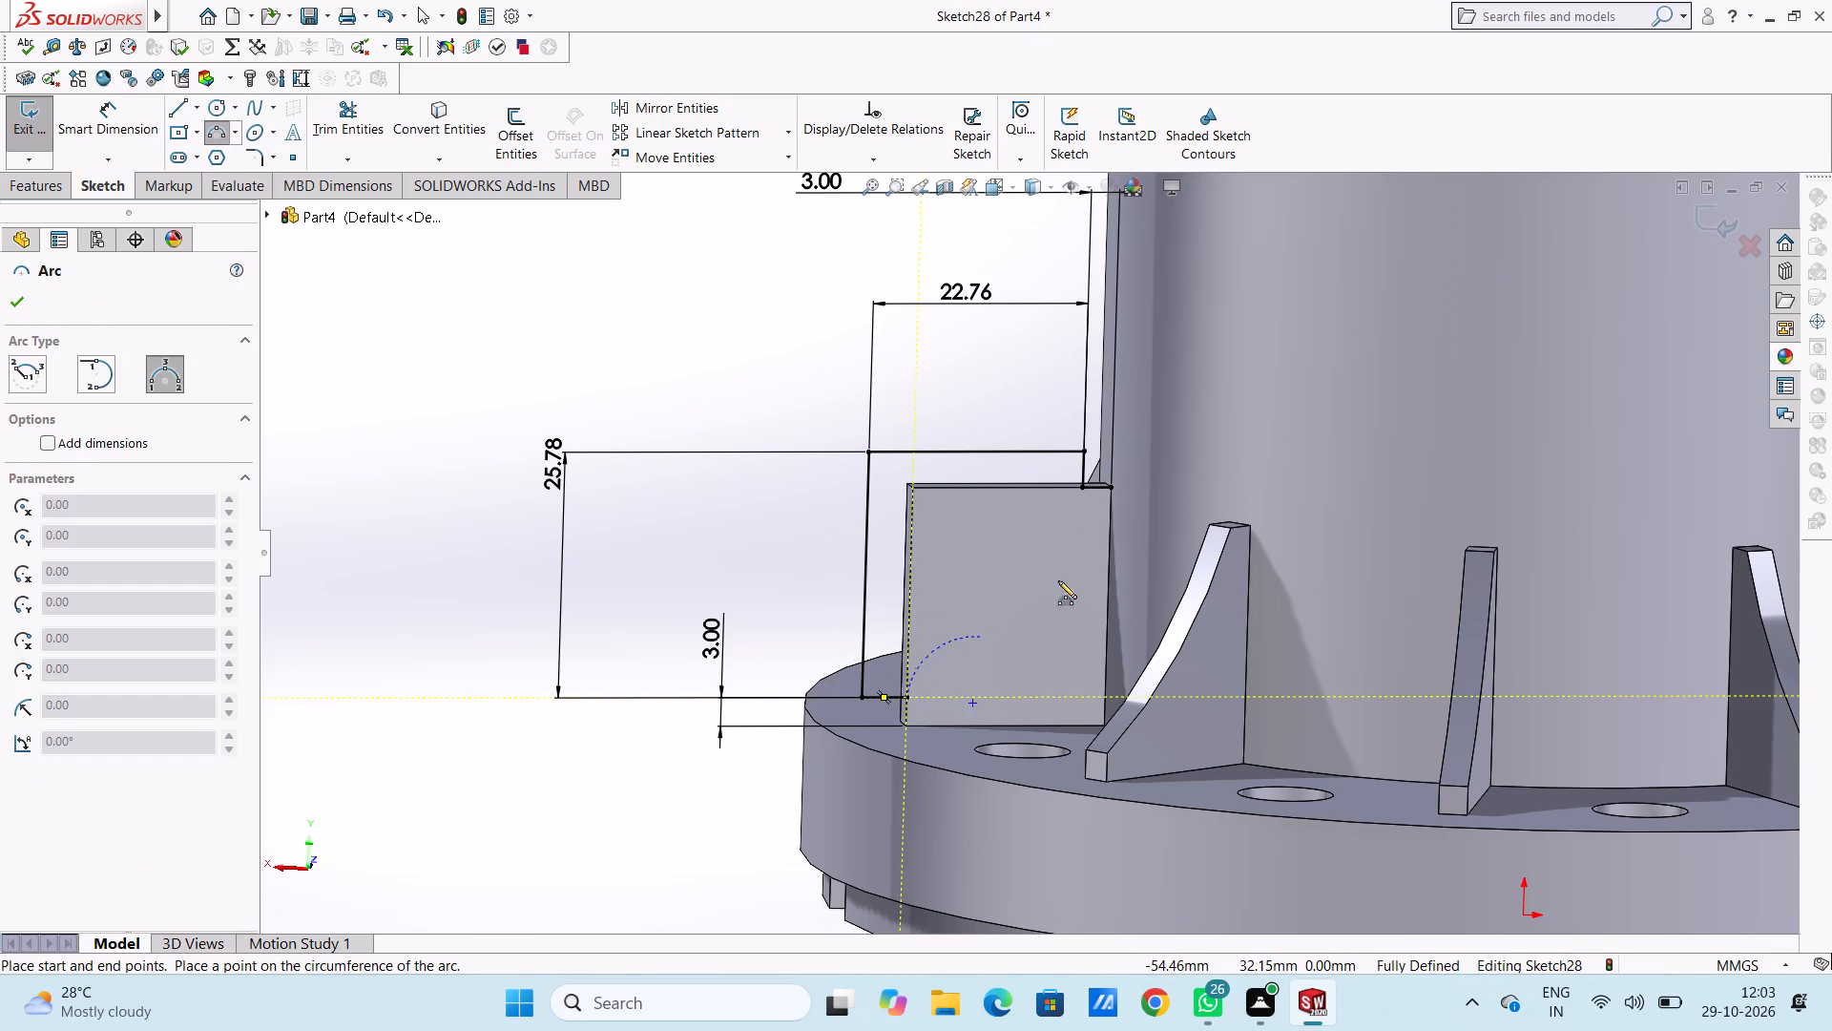
click(1082, 491)
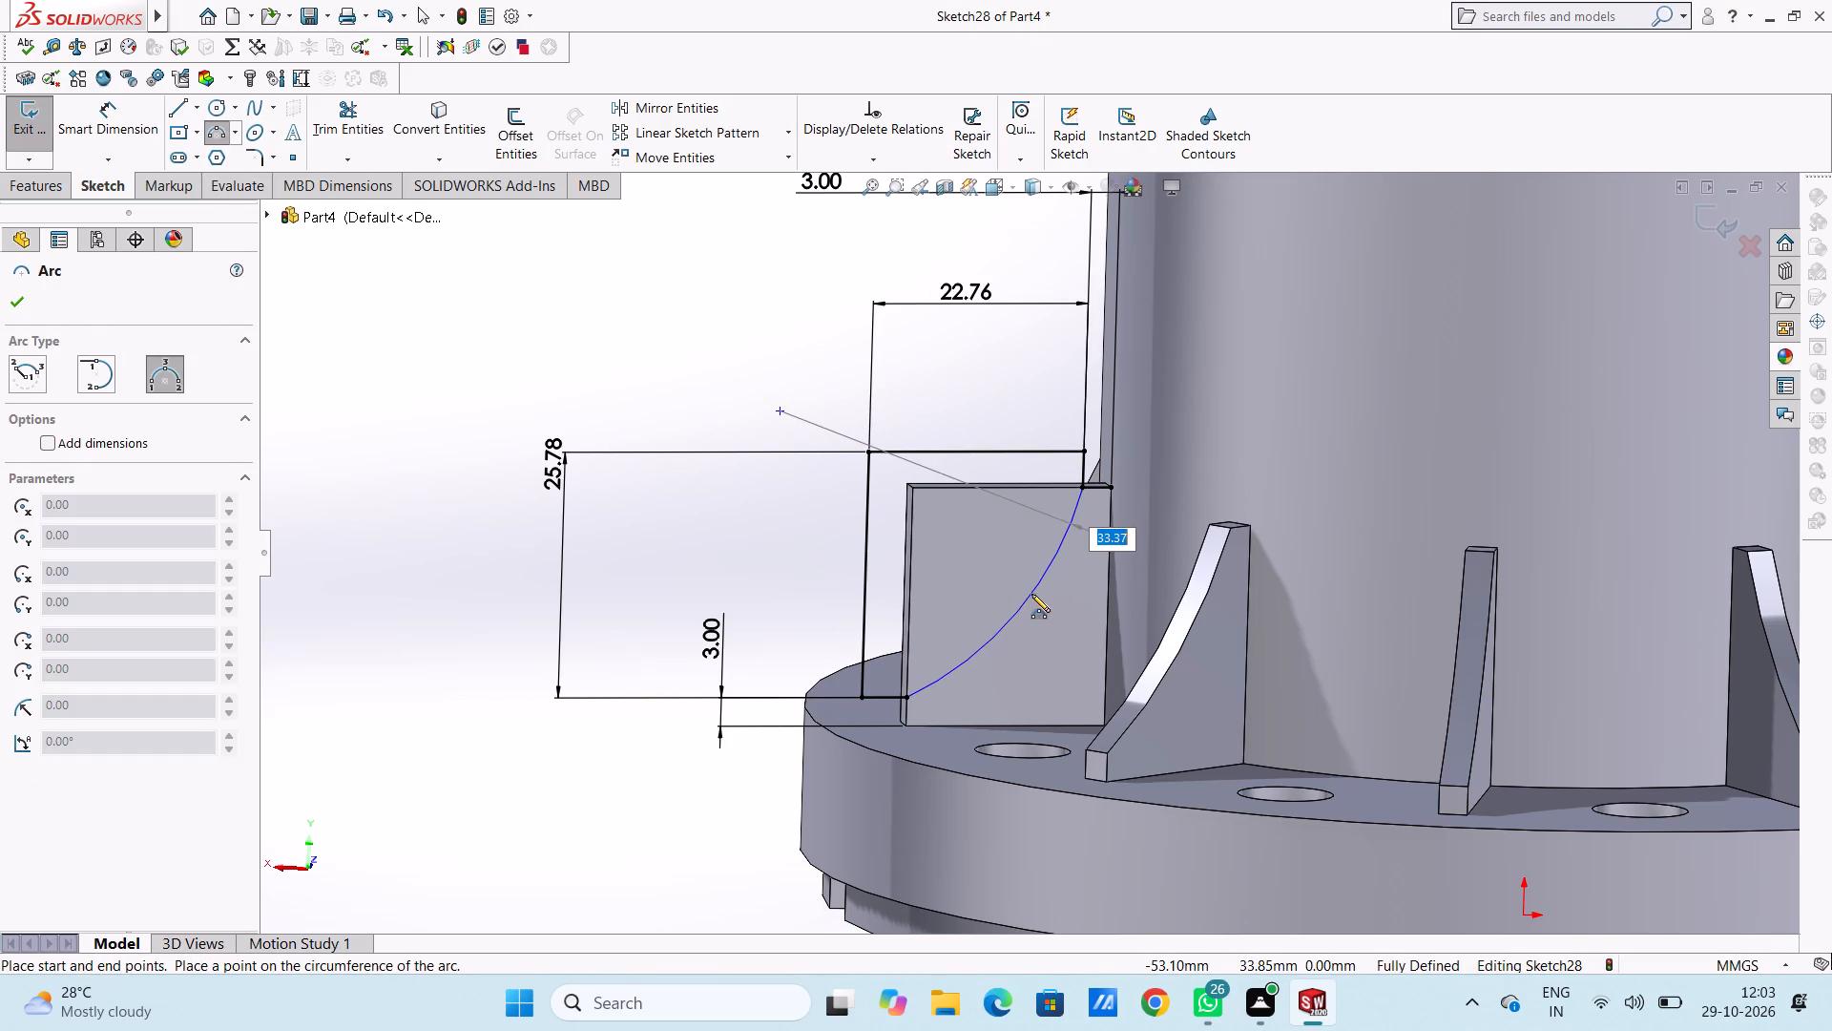
text(50)
key(Return)
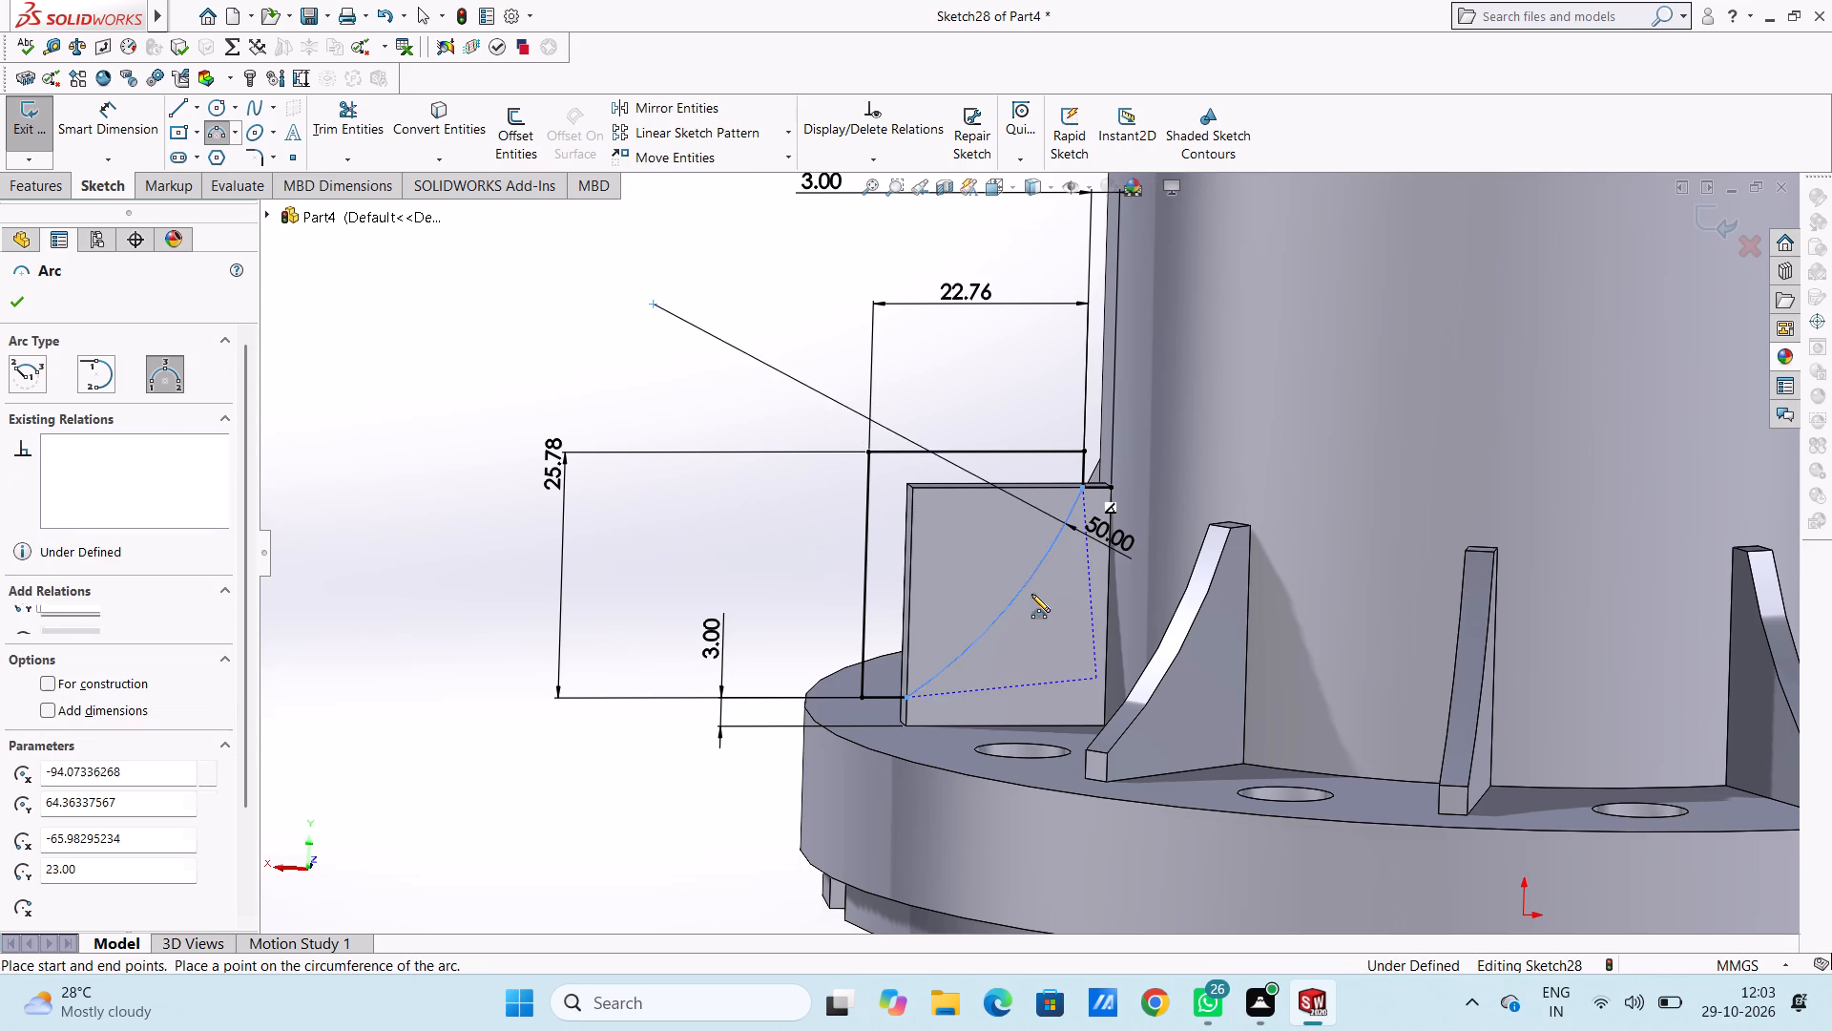
click(19, 296)
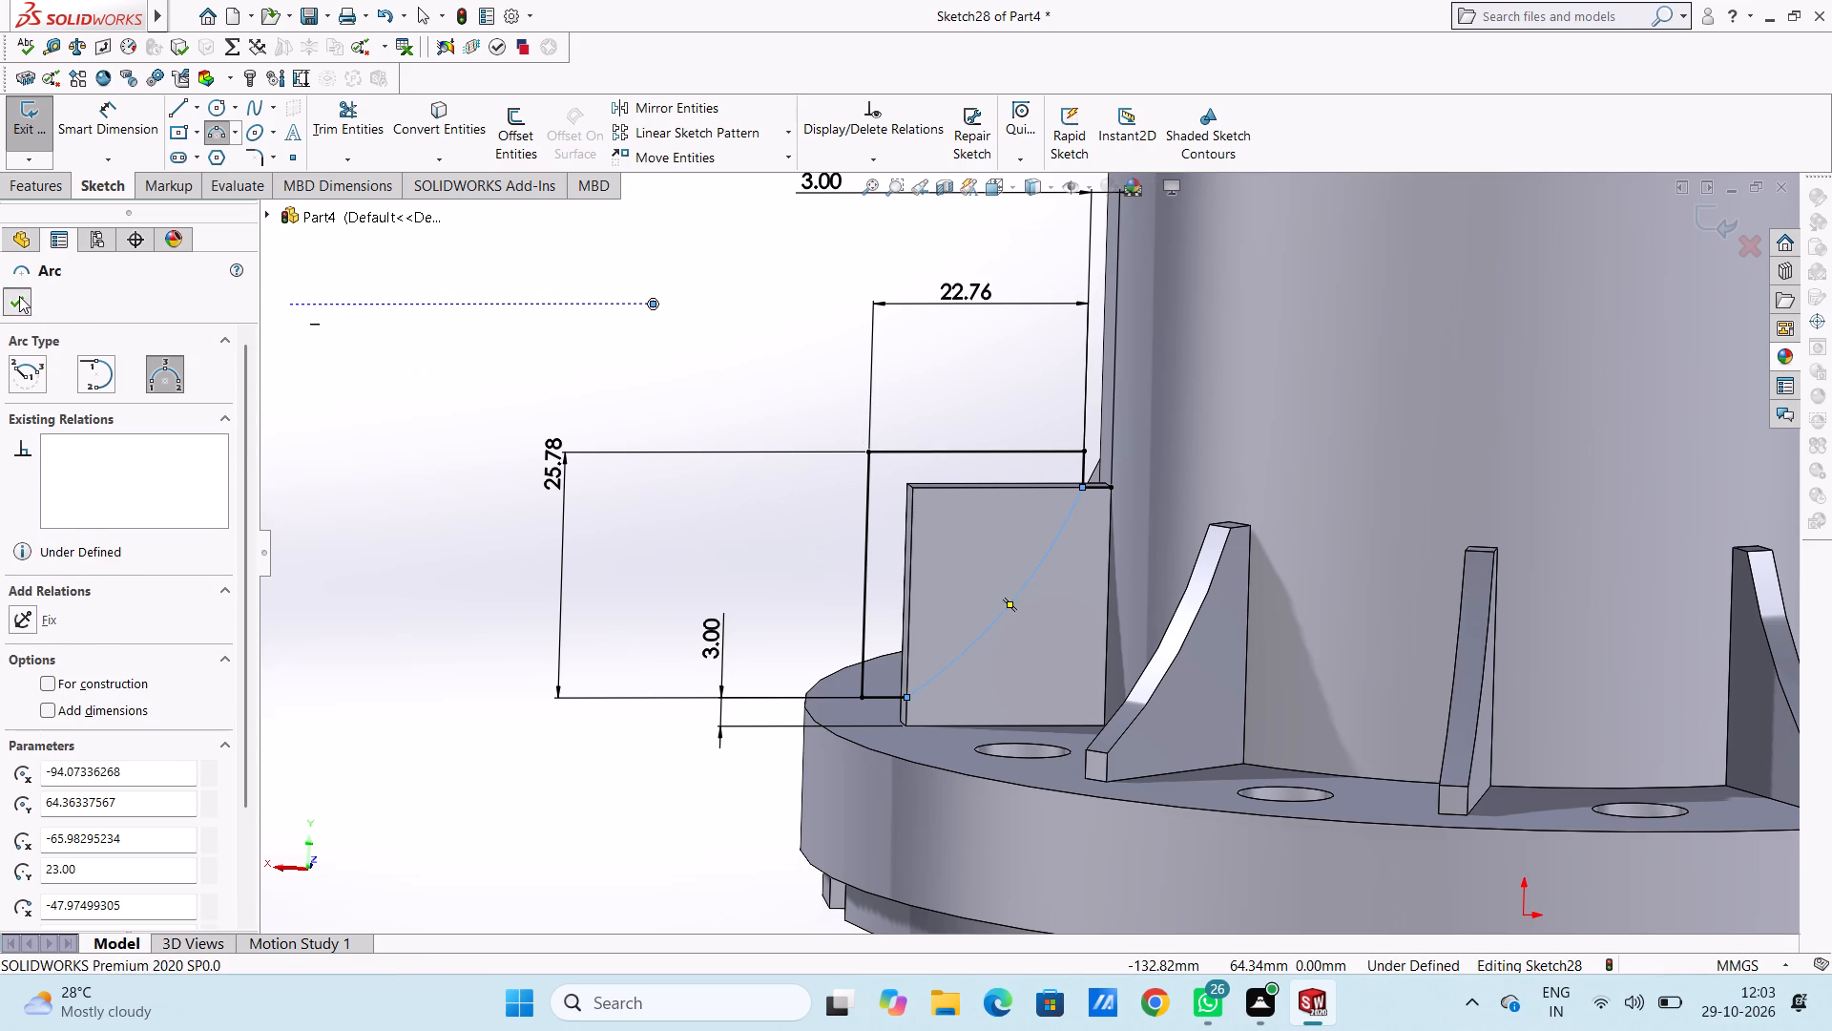
click(411, 355)
Add a 50 mm radius dimension to the arc.
click(146, 110)
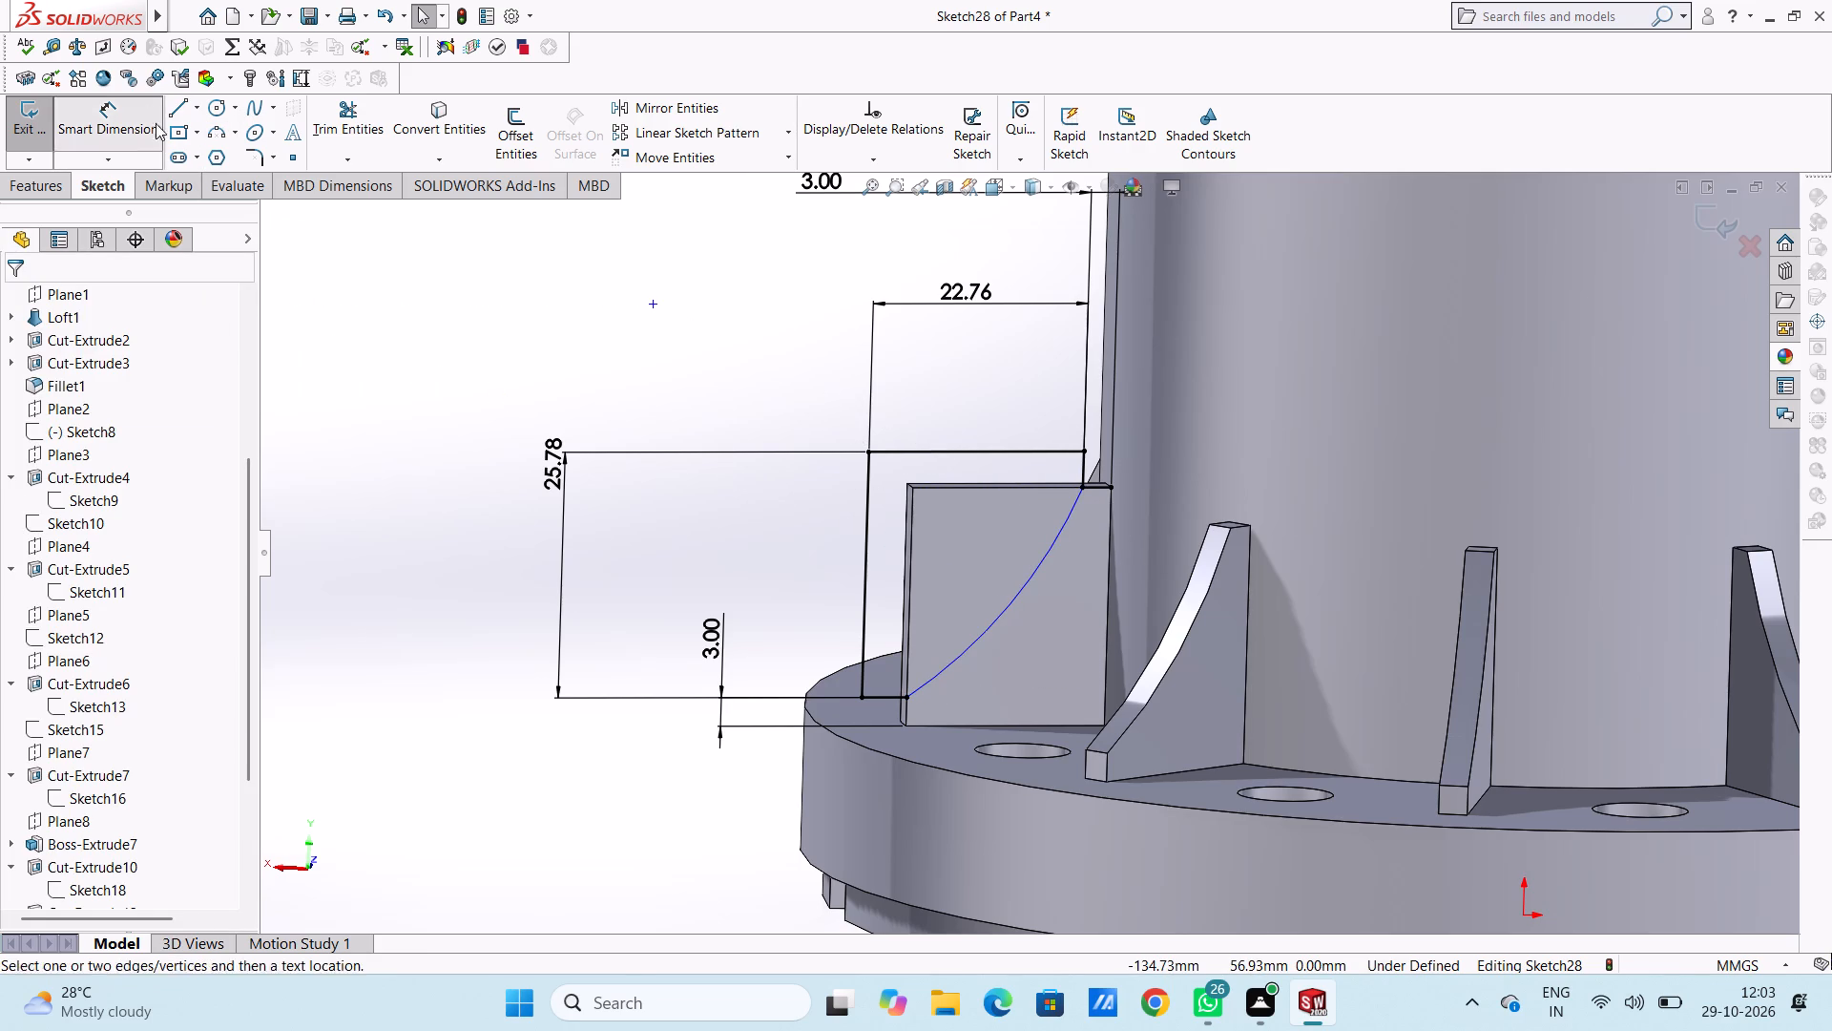
click(986, 628)
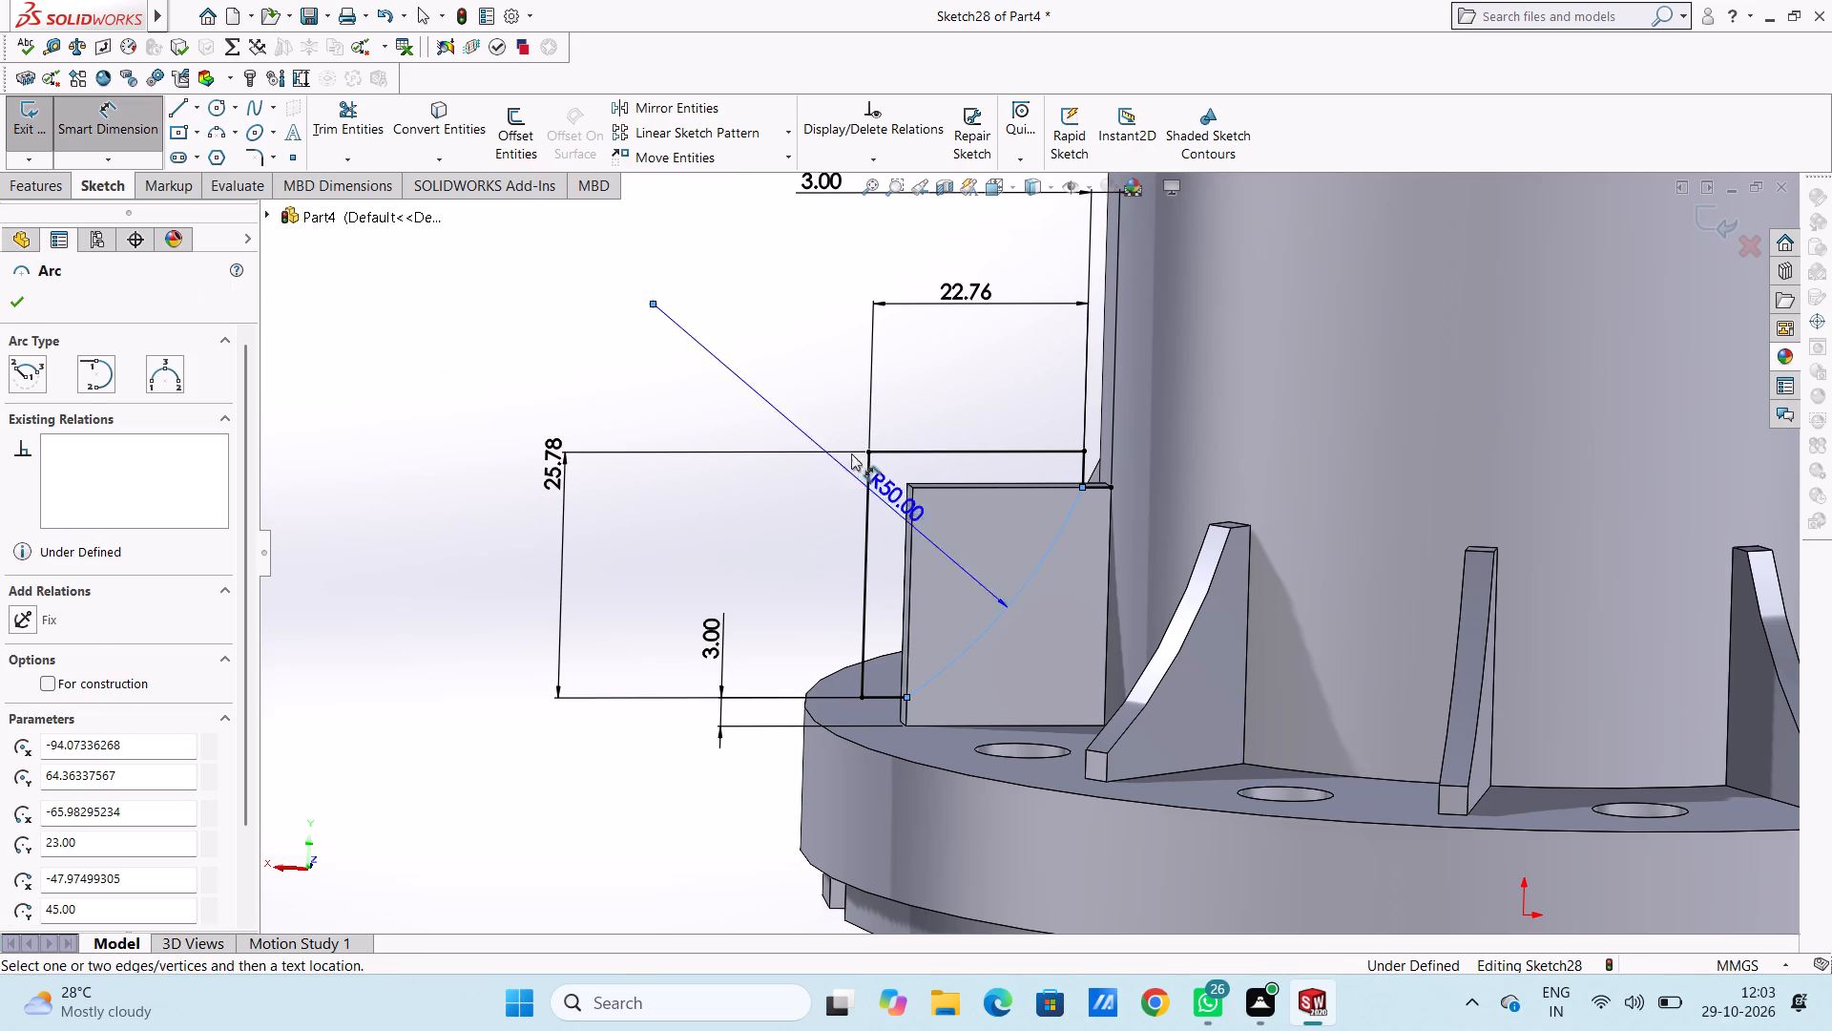
click(752, 376)
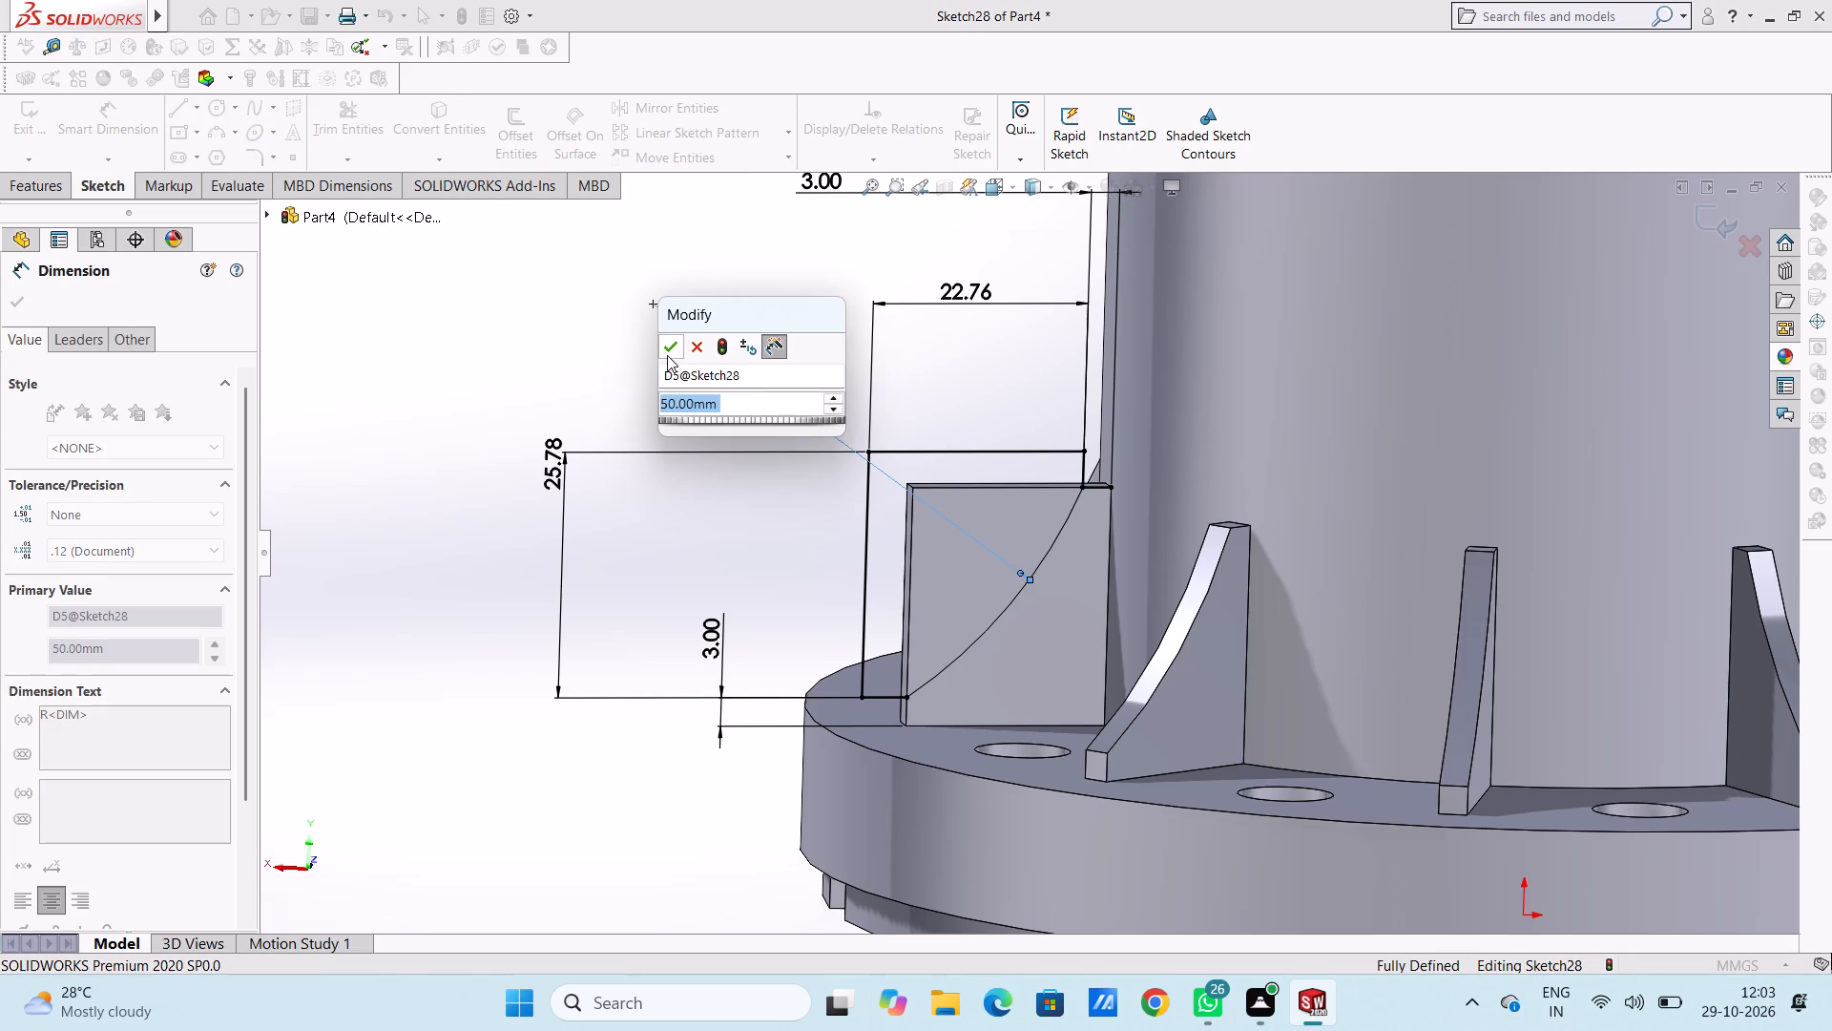
click(672, 351)
click(608, 365)
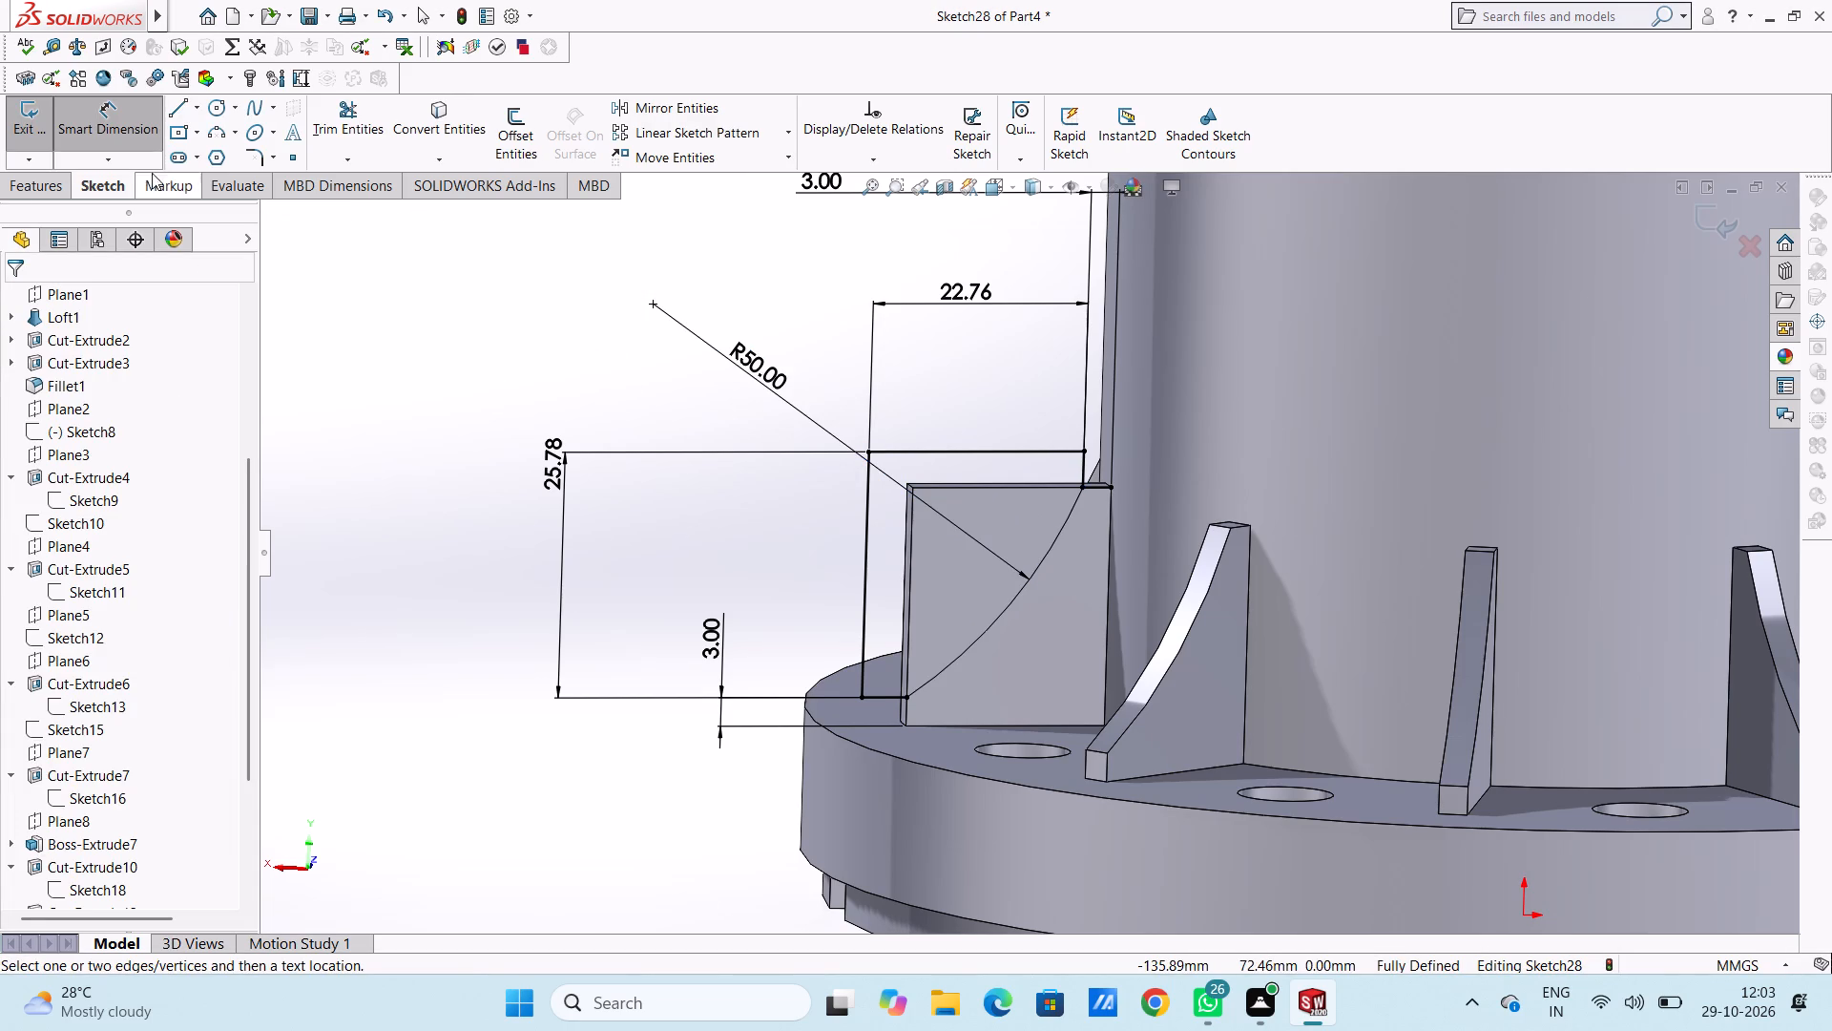
click(145, 143)
click(49, 168)
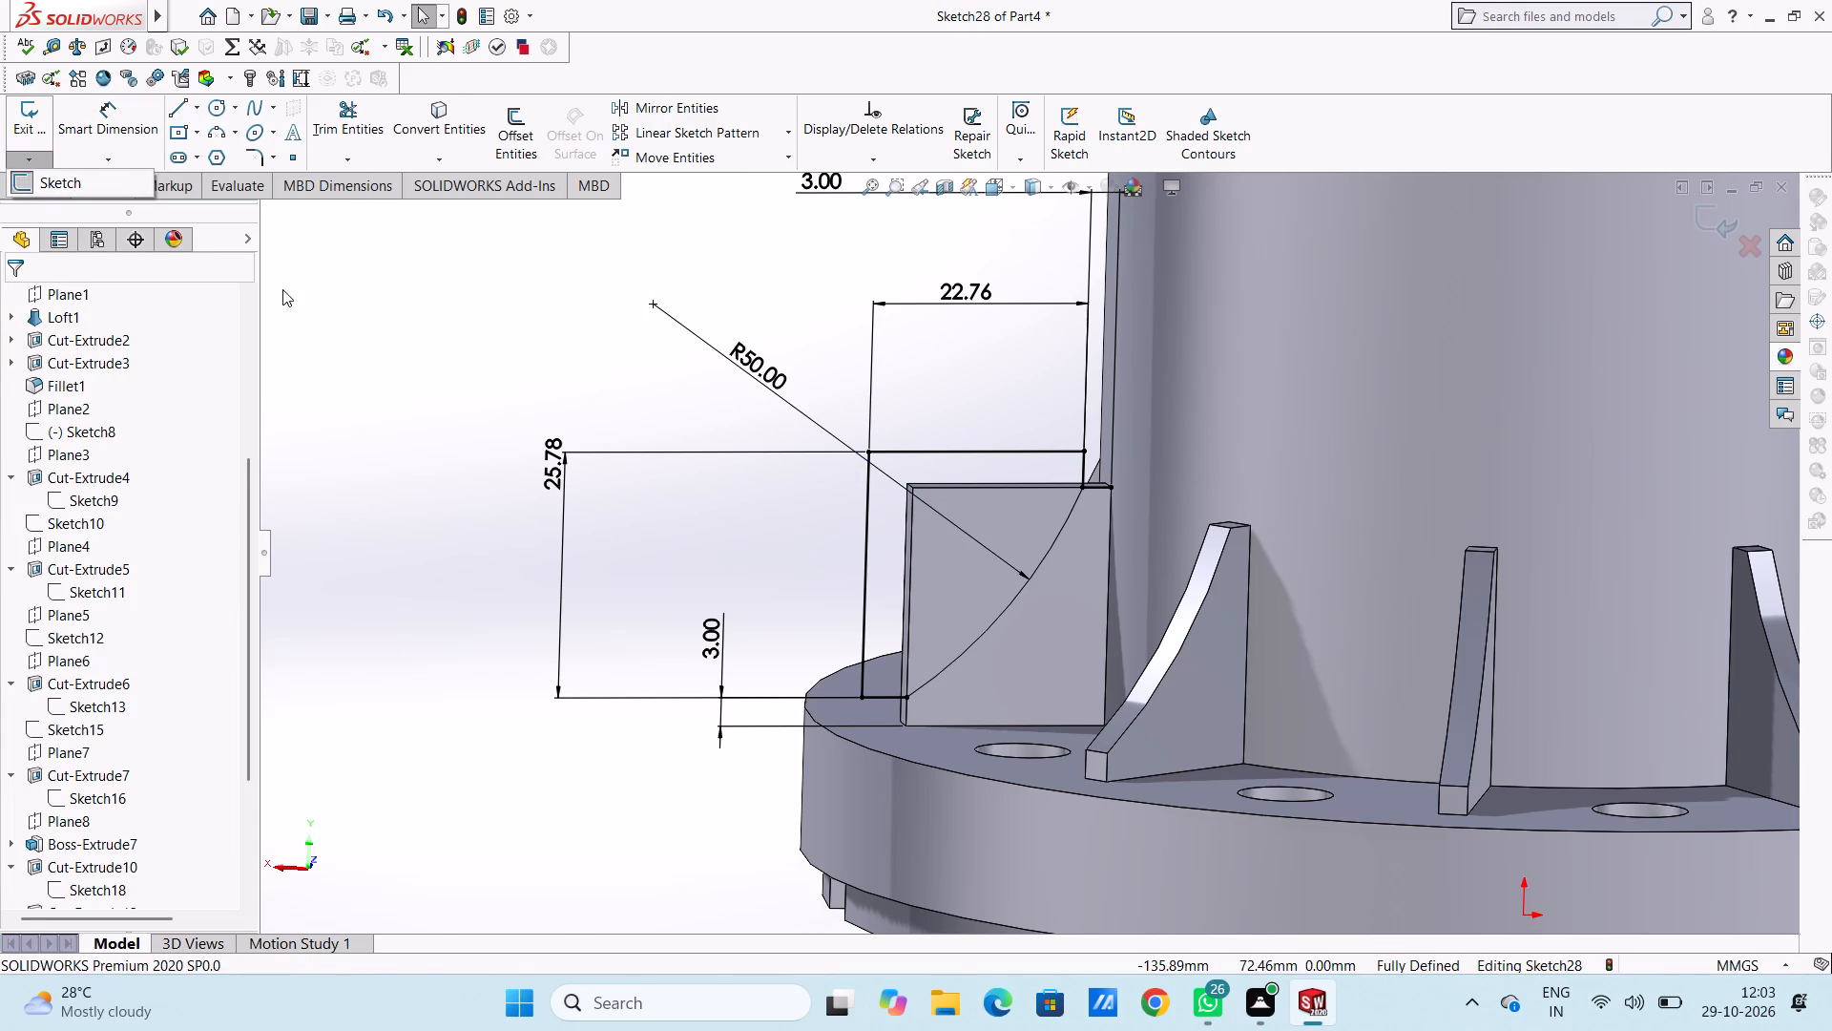
click(394, 347)
Cut-extrude both regions of the profile, on and around the rib, with a blind depth of 5 mm.
click(41, 190)
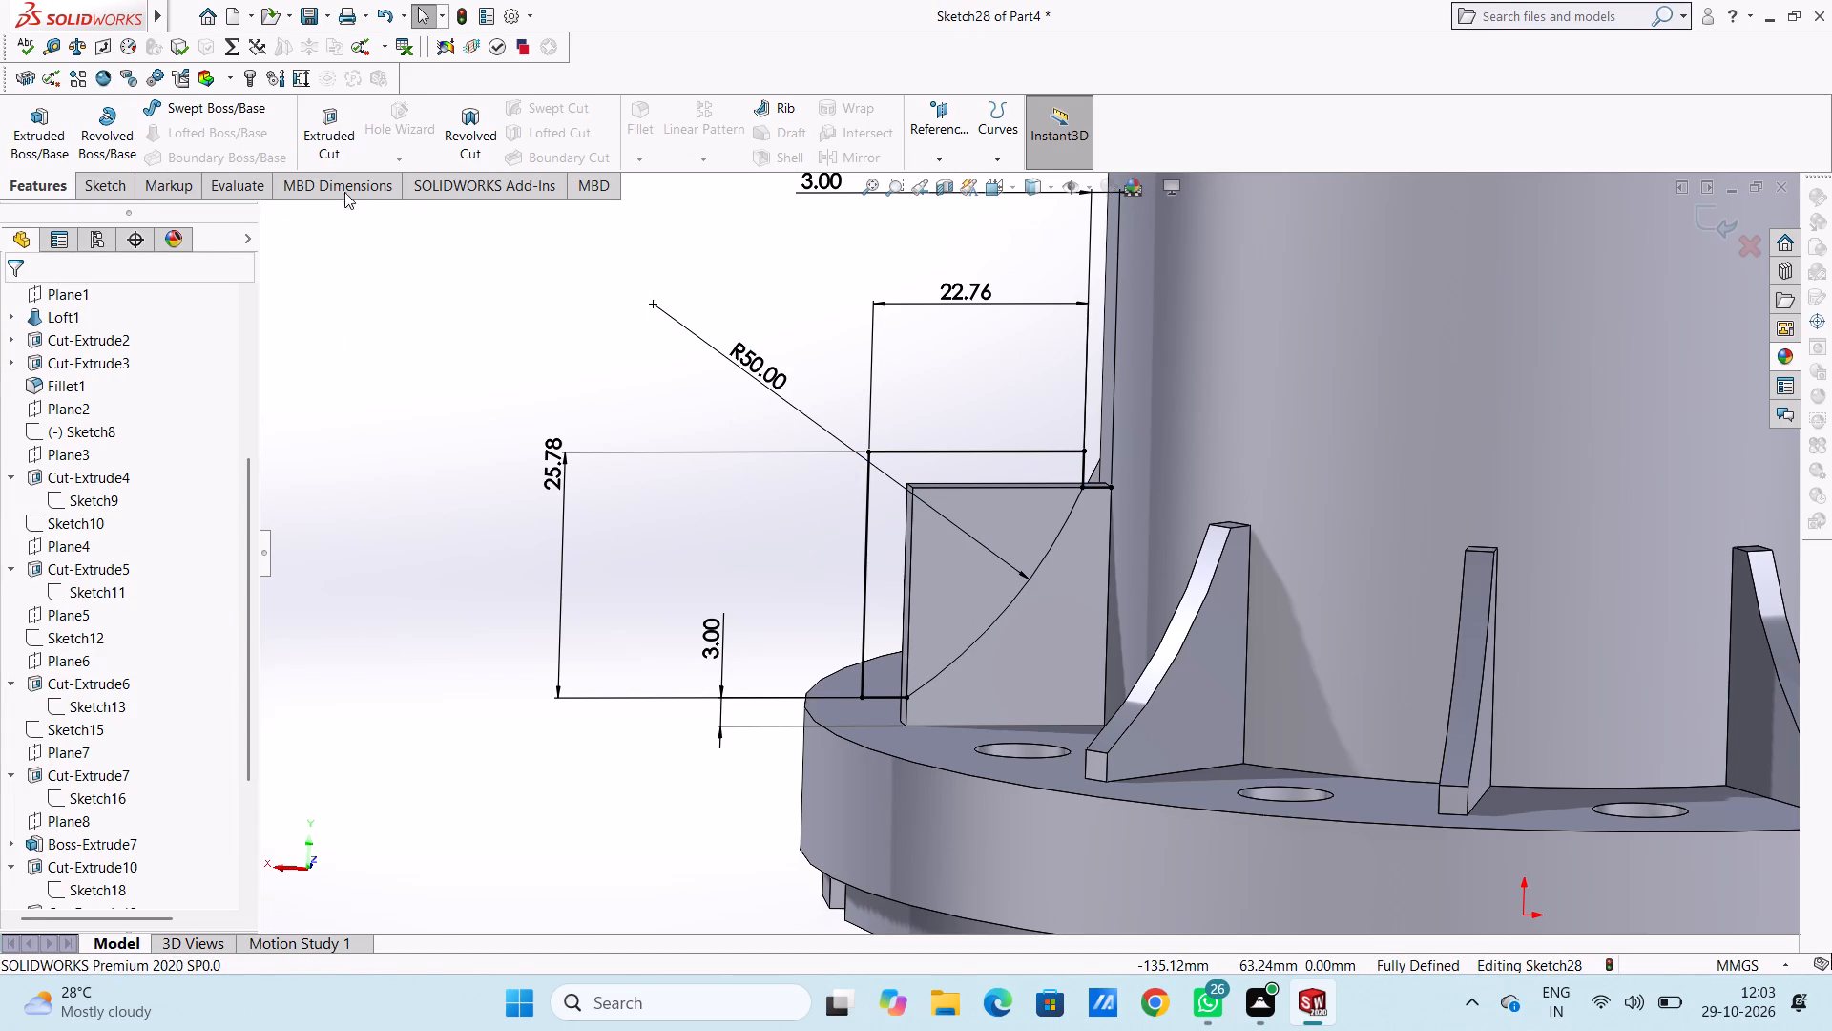
click(323, 131)
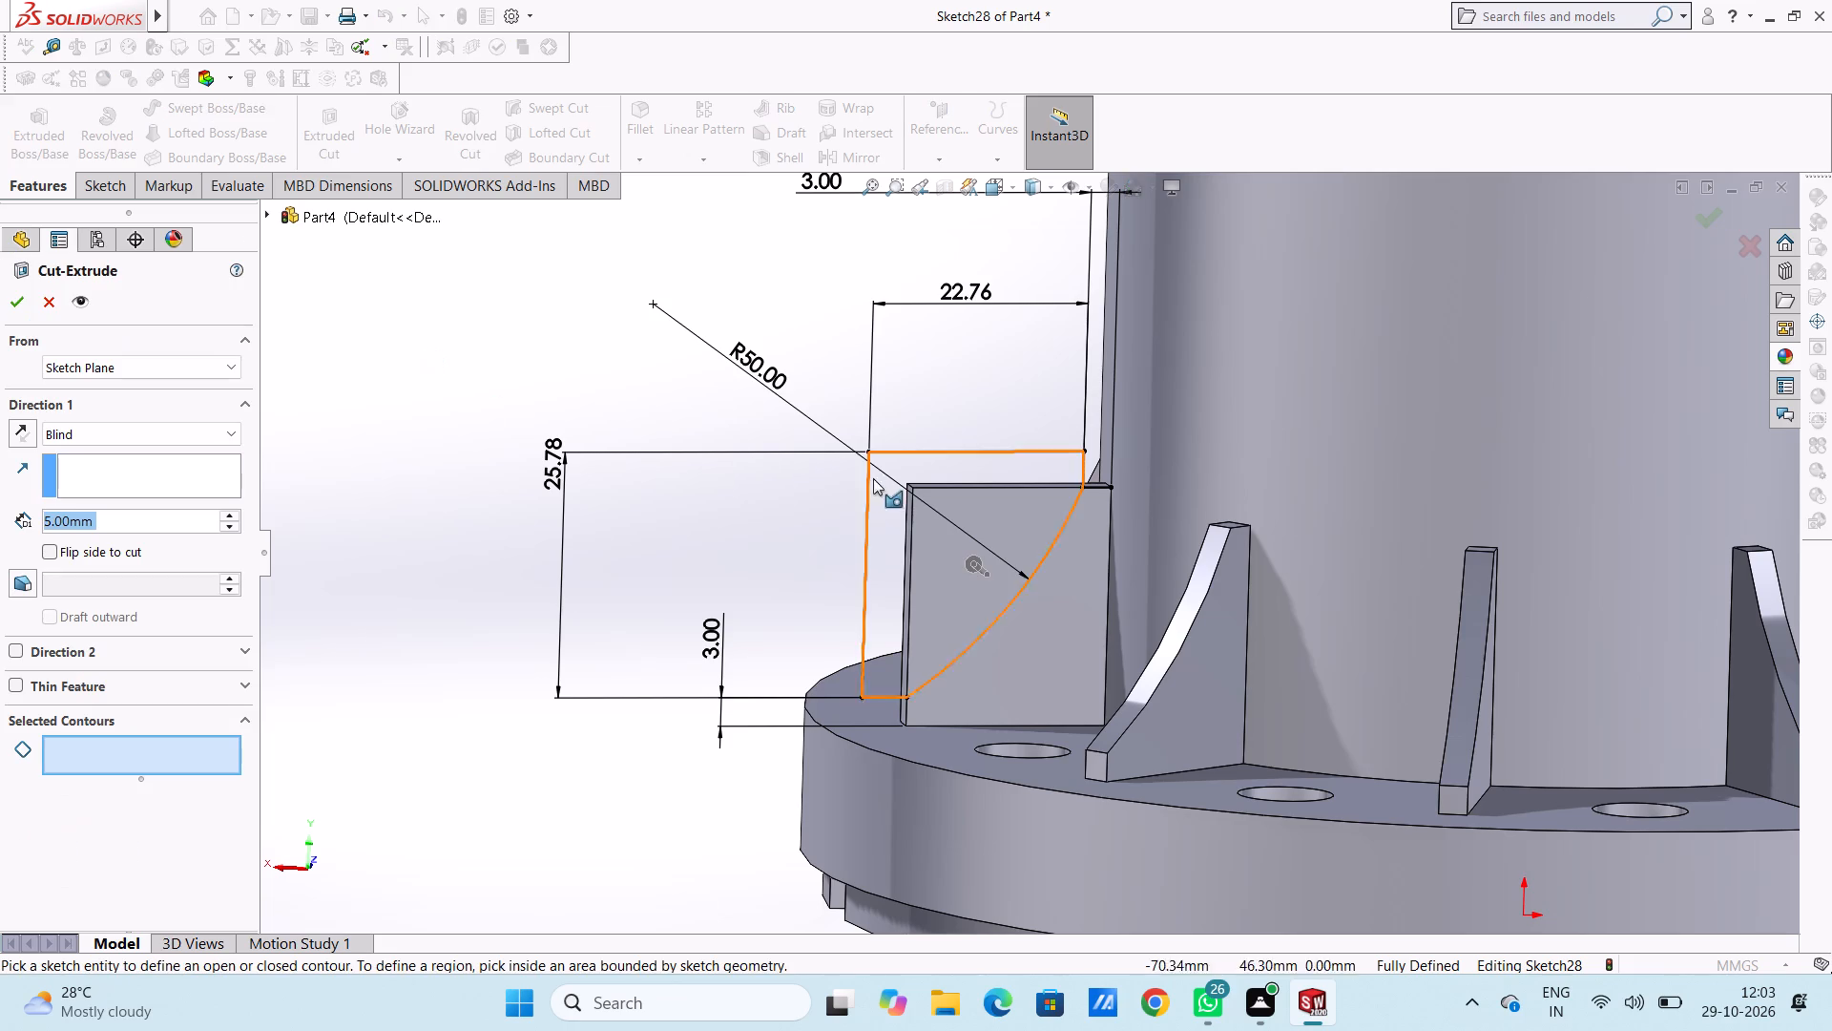
click(885, 488)
click(956, 498)
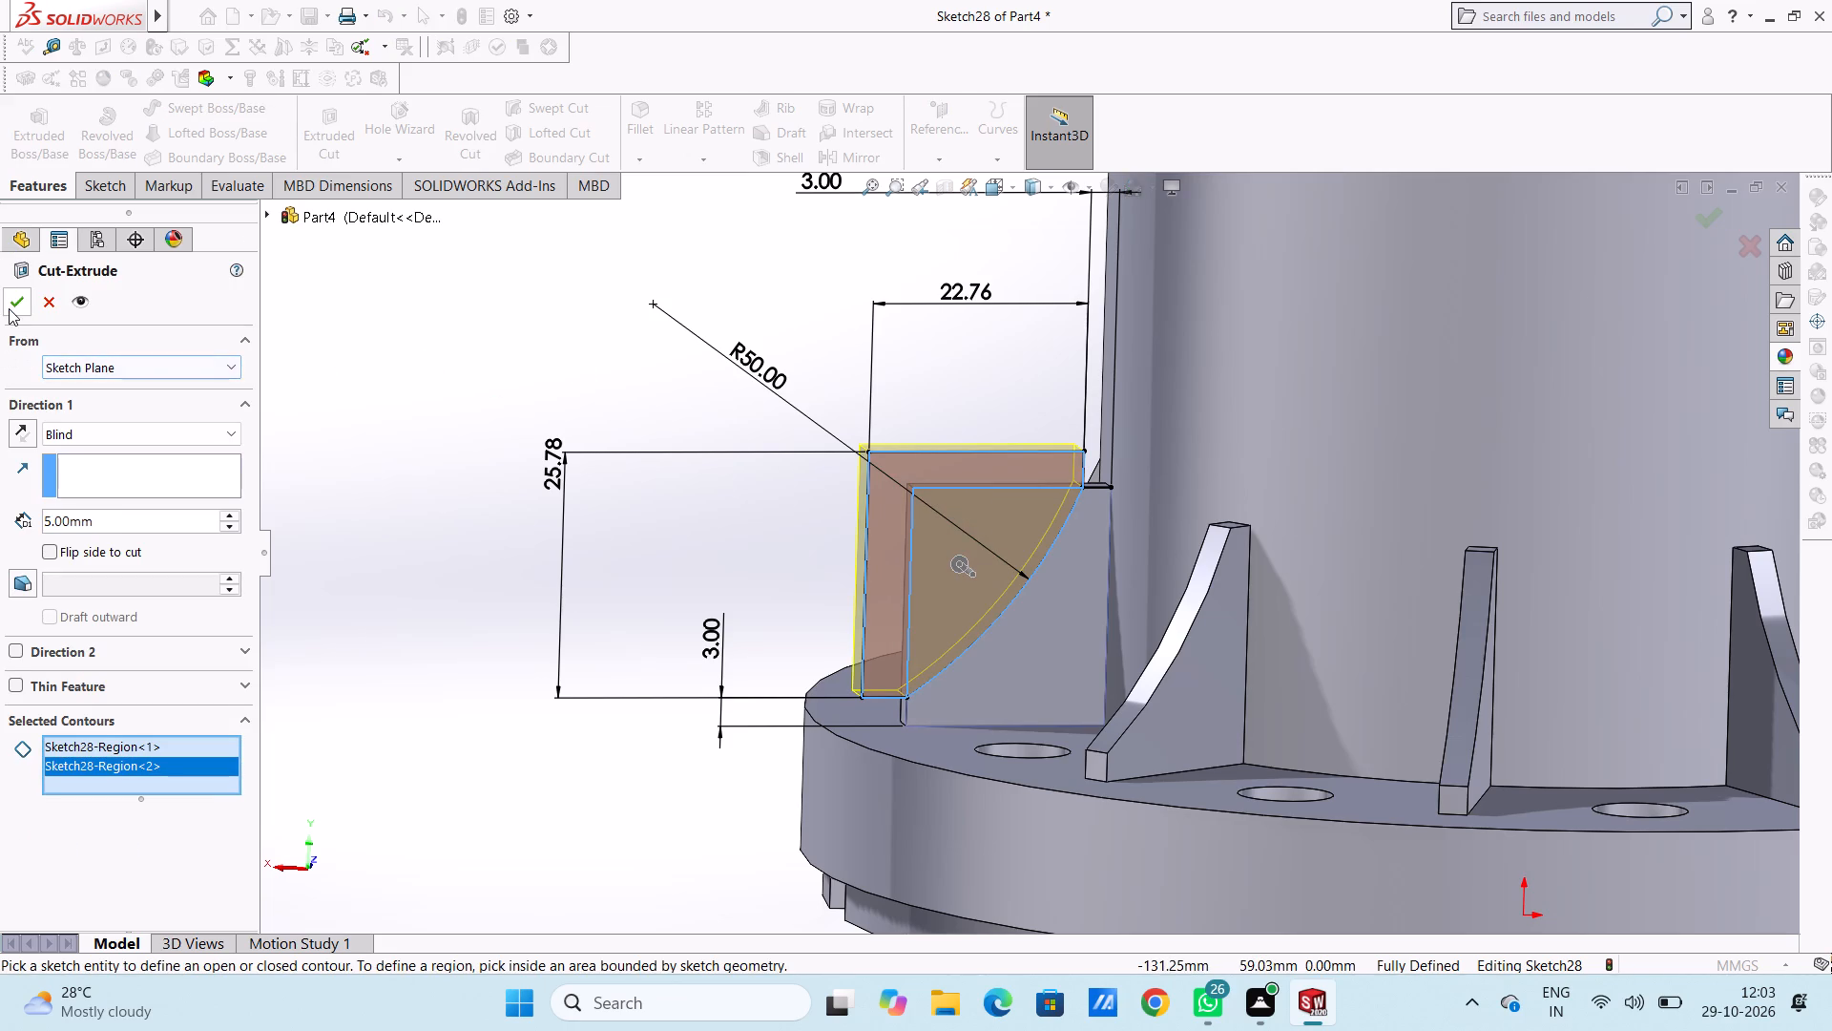
click(9, 308)
click(491, 422)
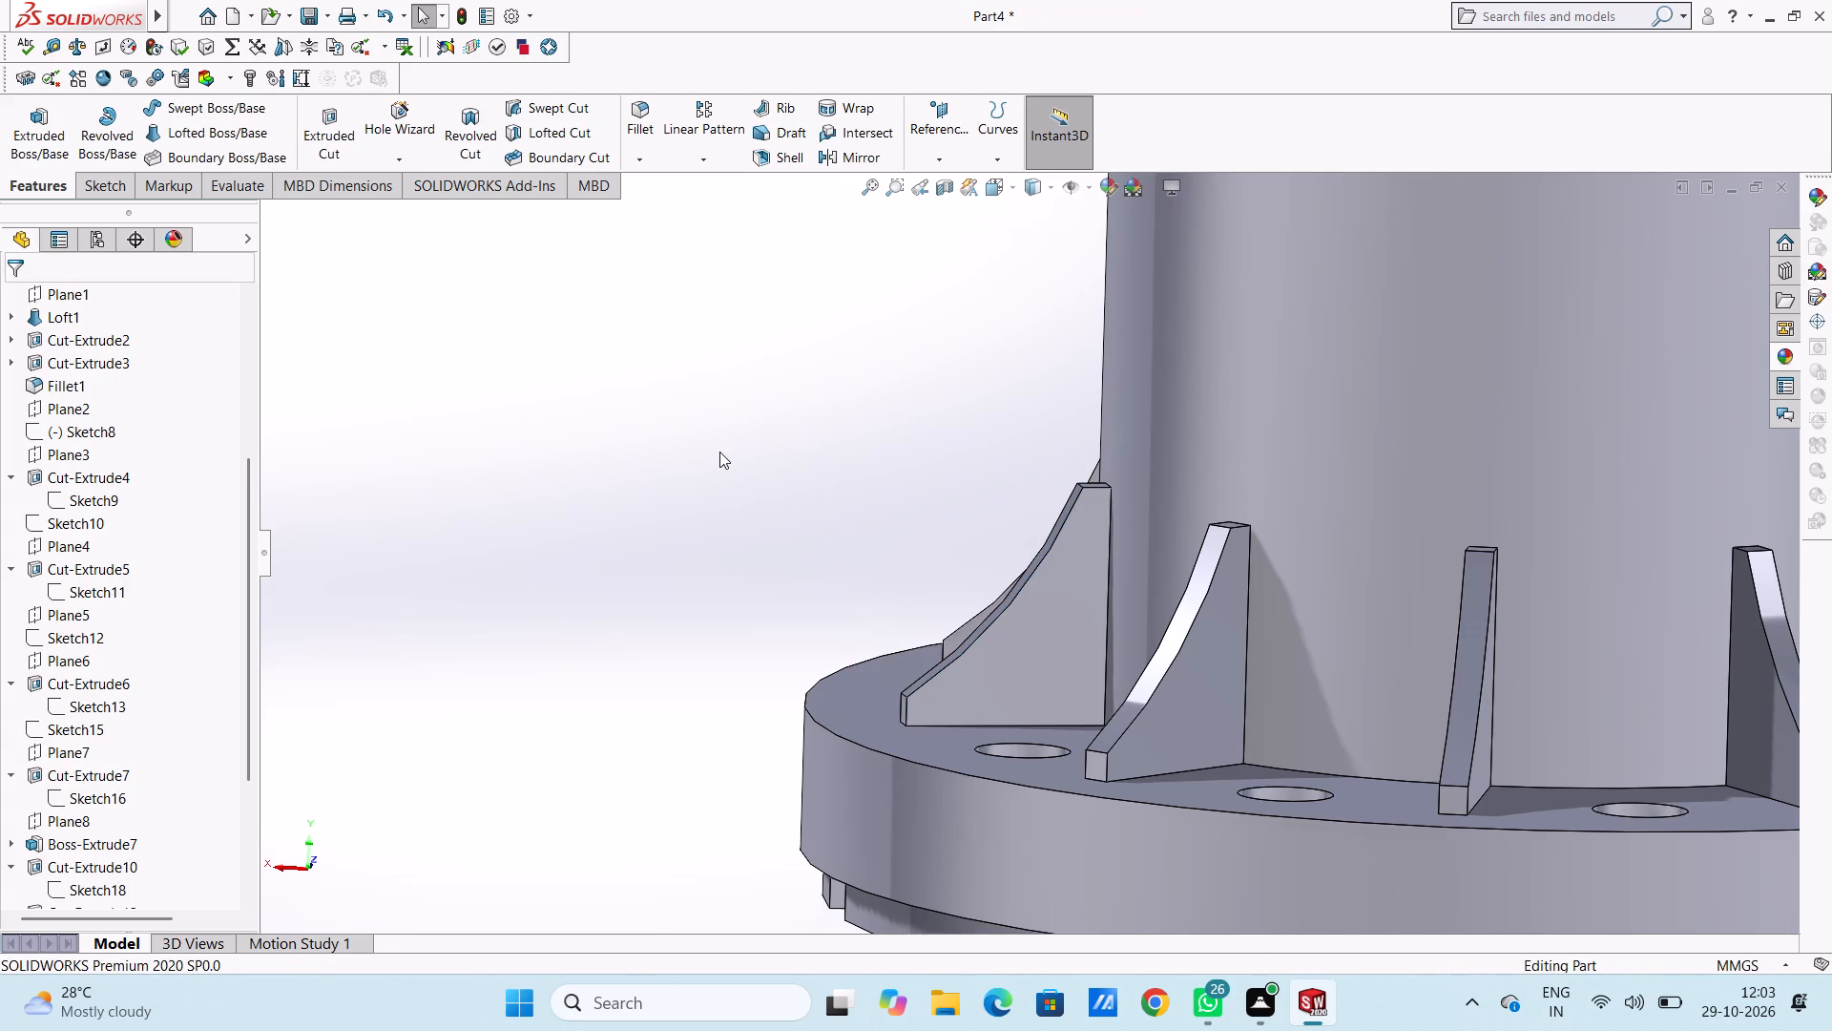
Inspect the whole hub in isometric view and from all around, examining the curved ribs, the flange and the underside.
scroll(719, 452, up, 3)
middle_drag(741, 471, 807, 403)
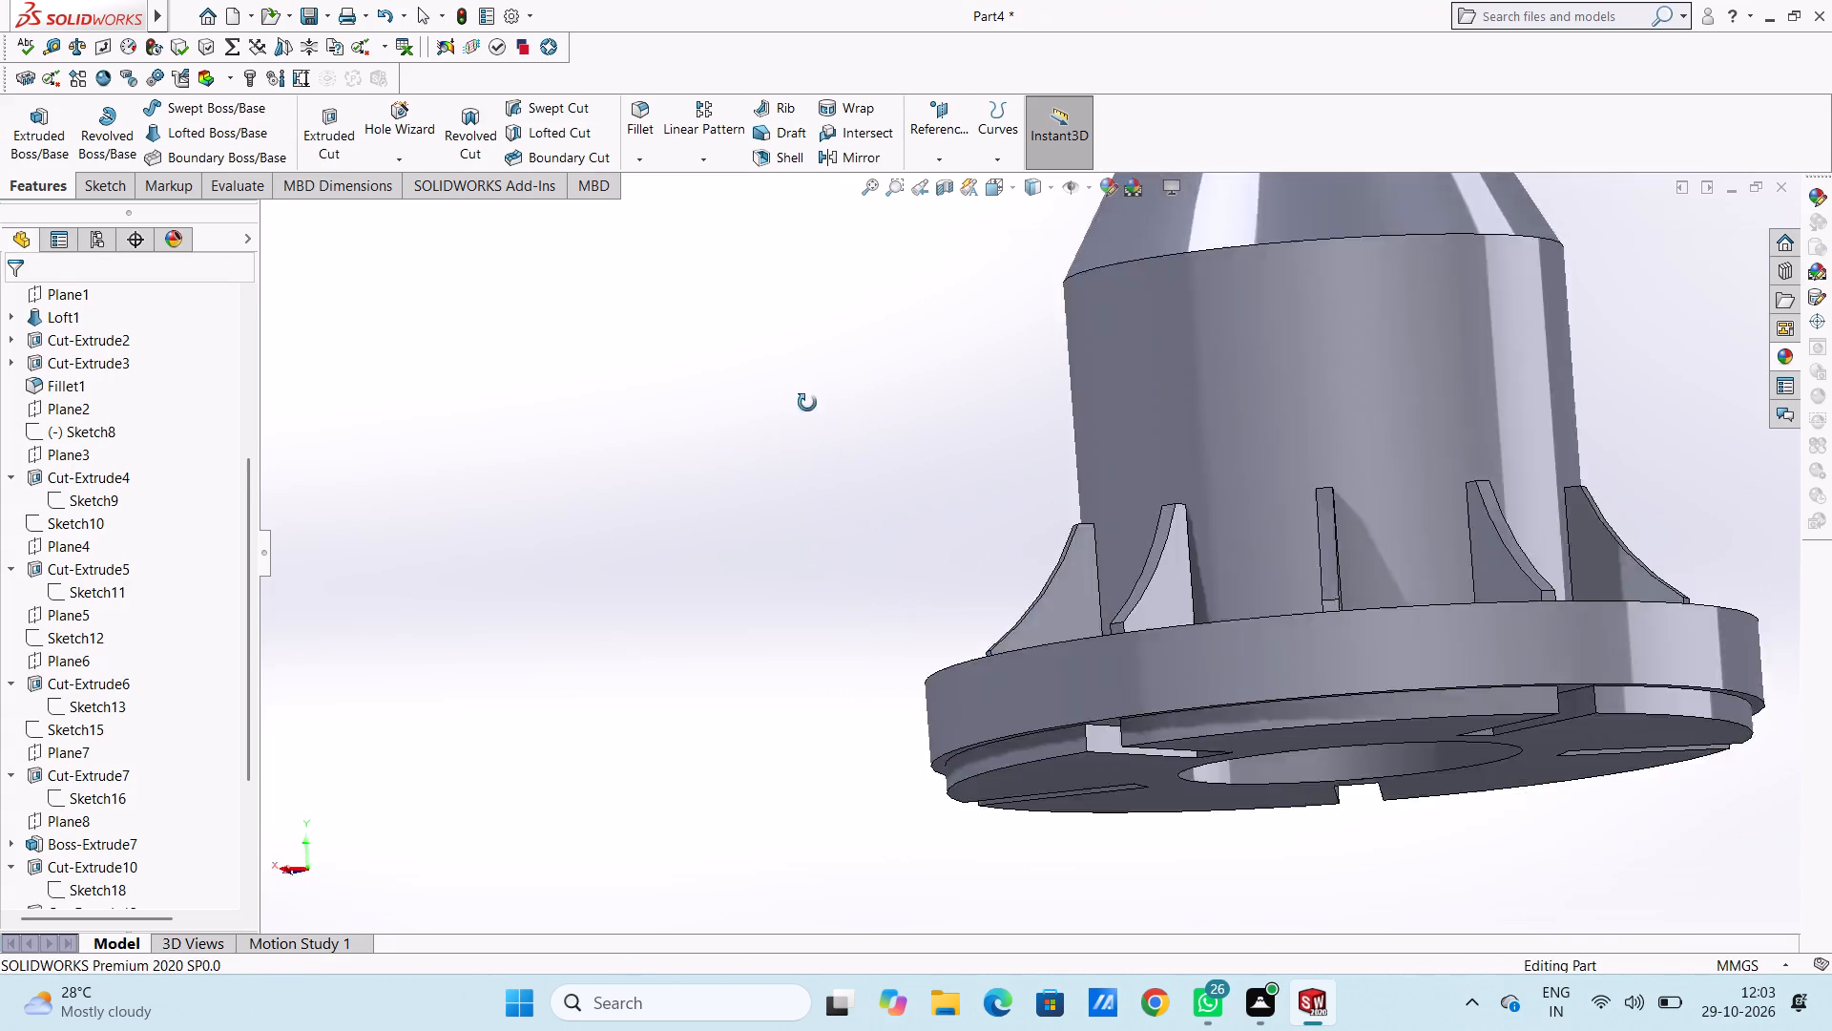
middle_drag(807, 403, 726, 531)
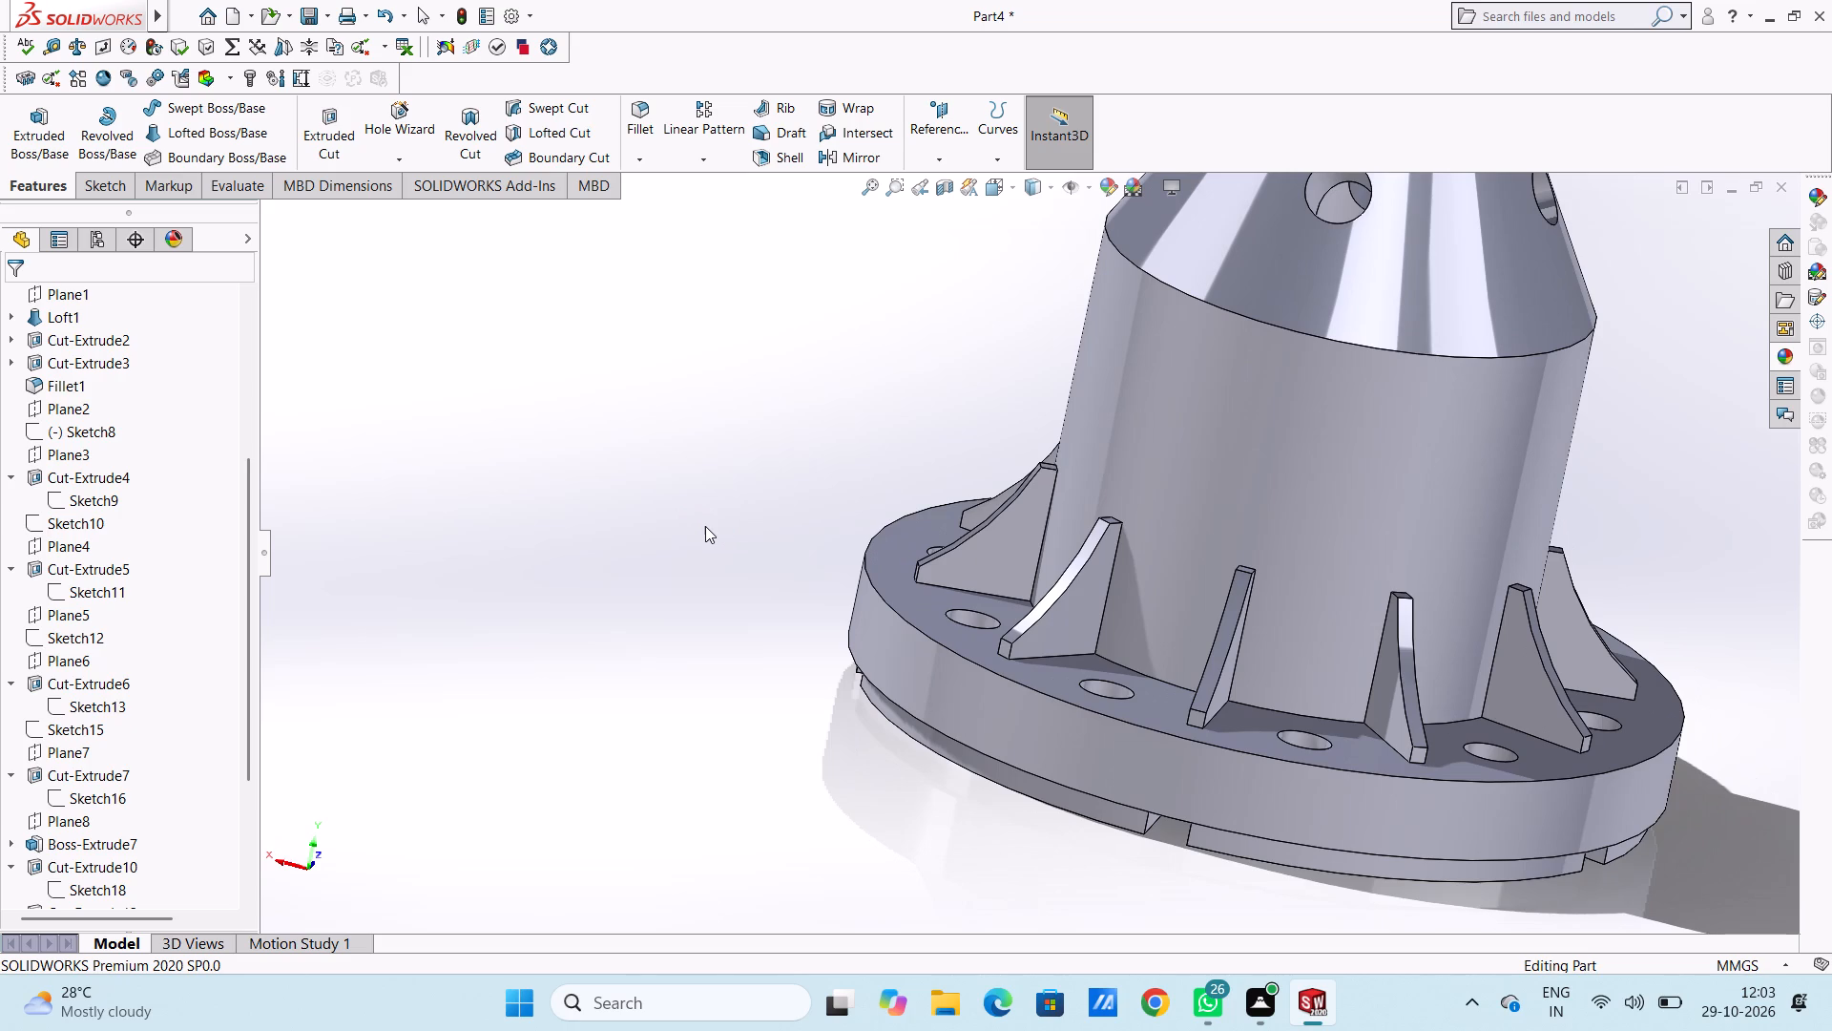
key(ctrl+7)
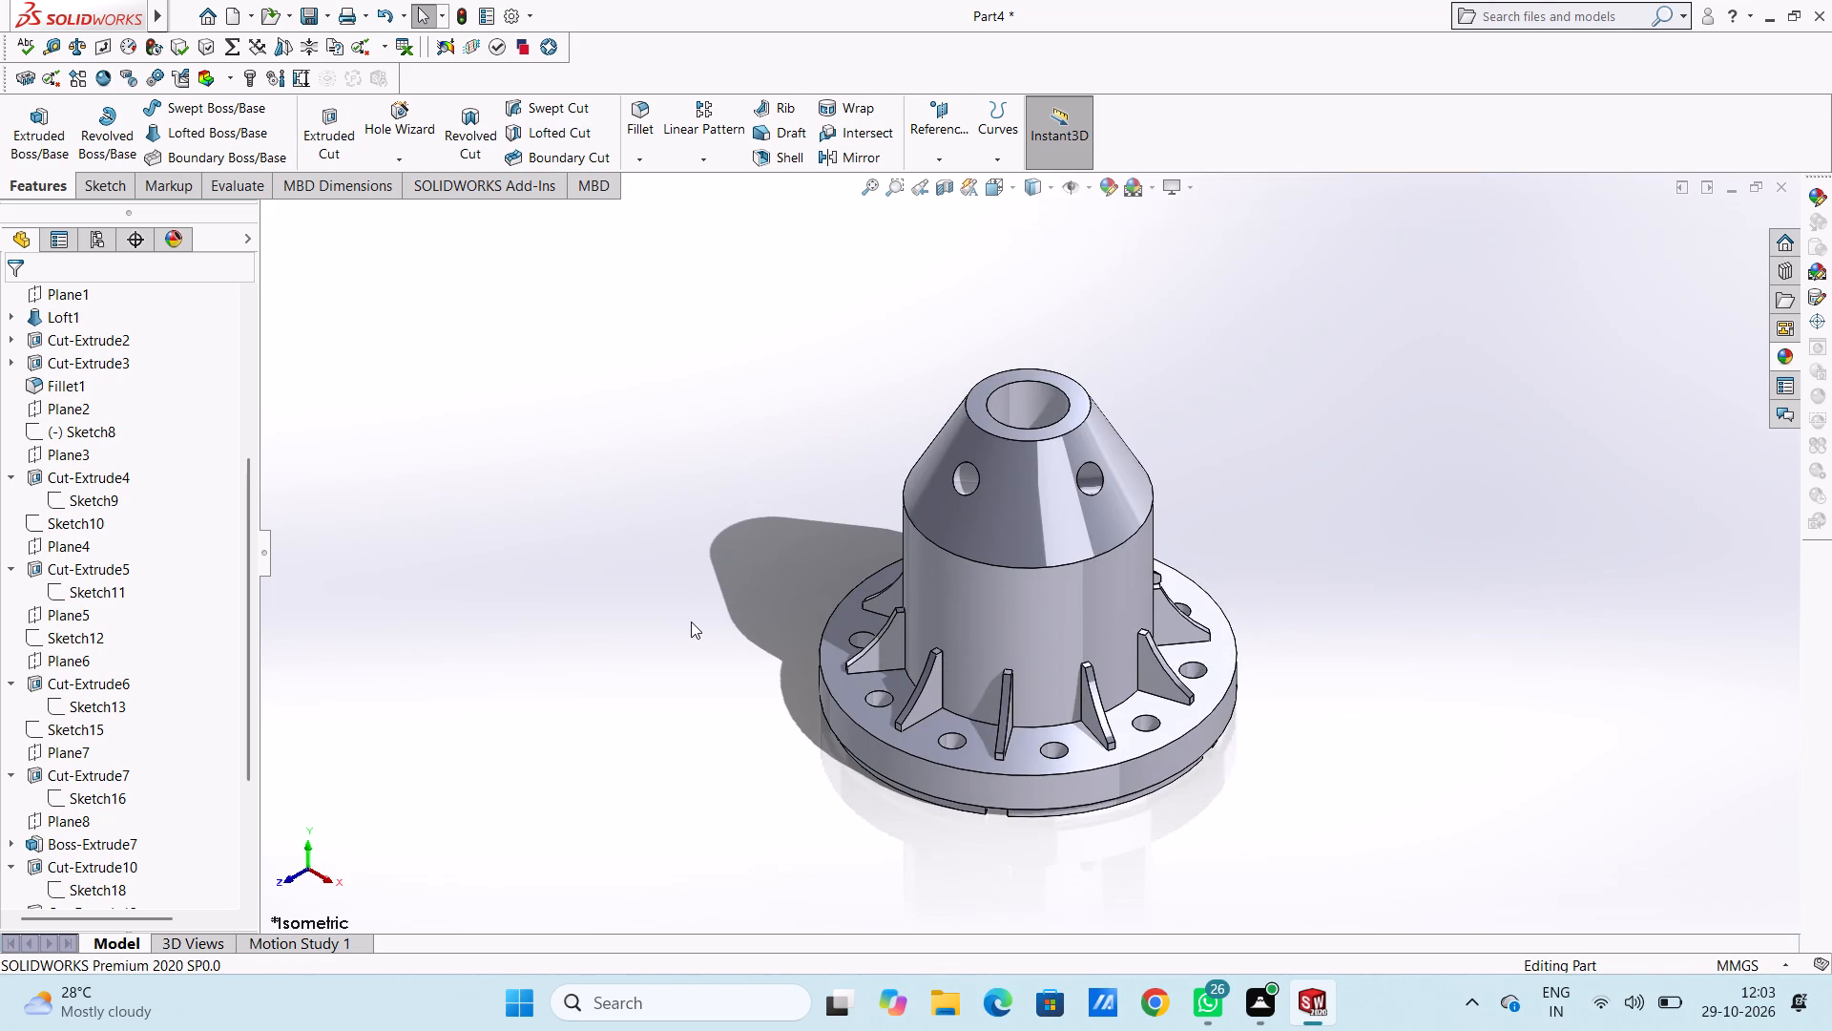
scroll(952, 656, up, 3)
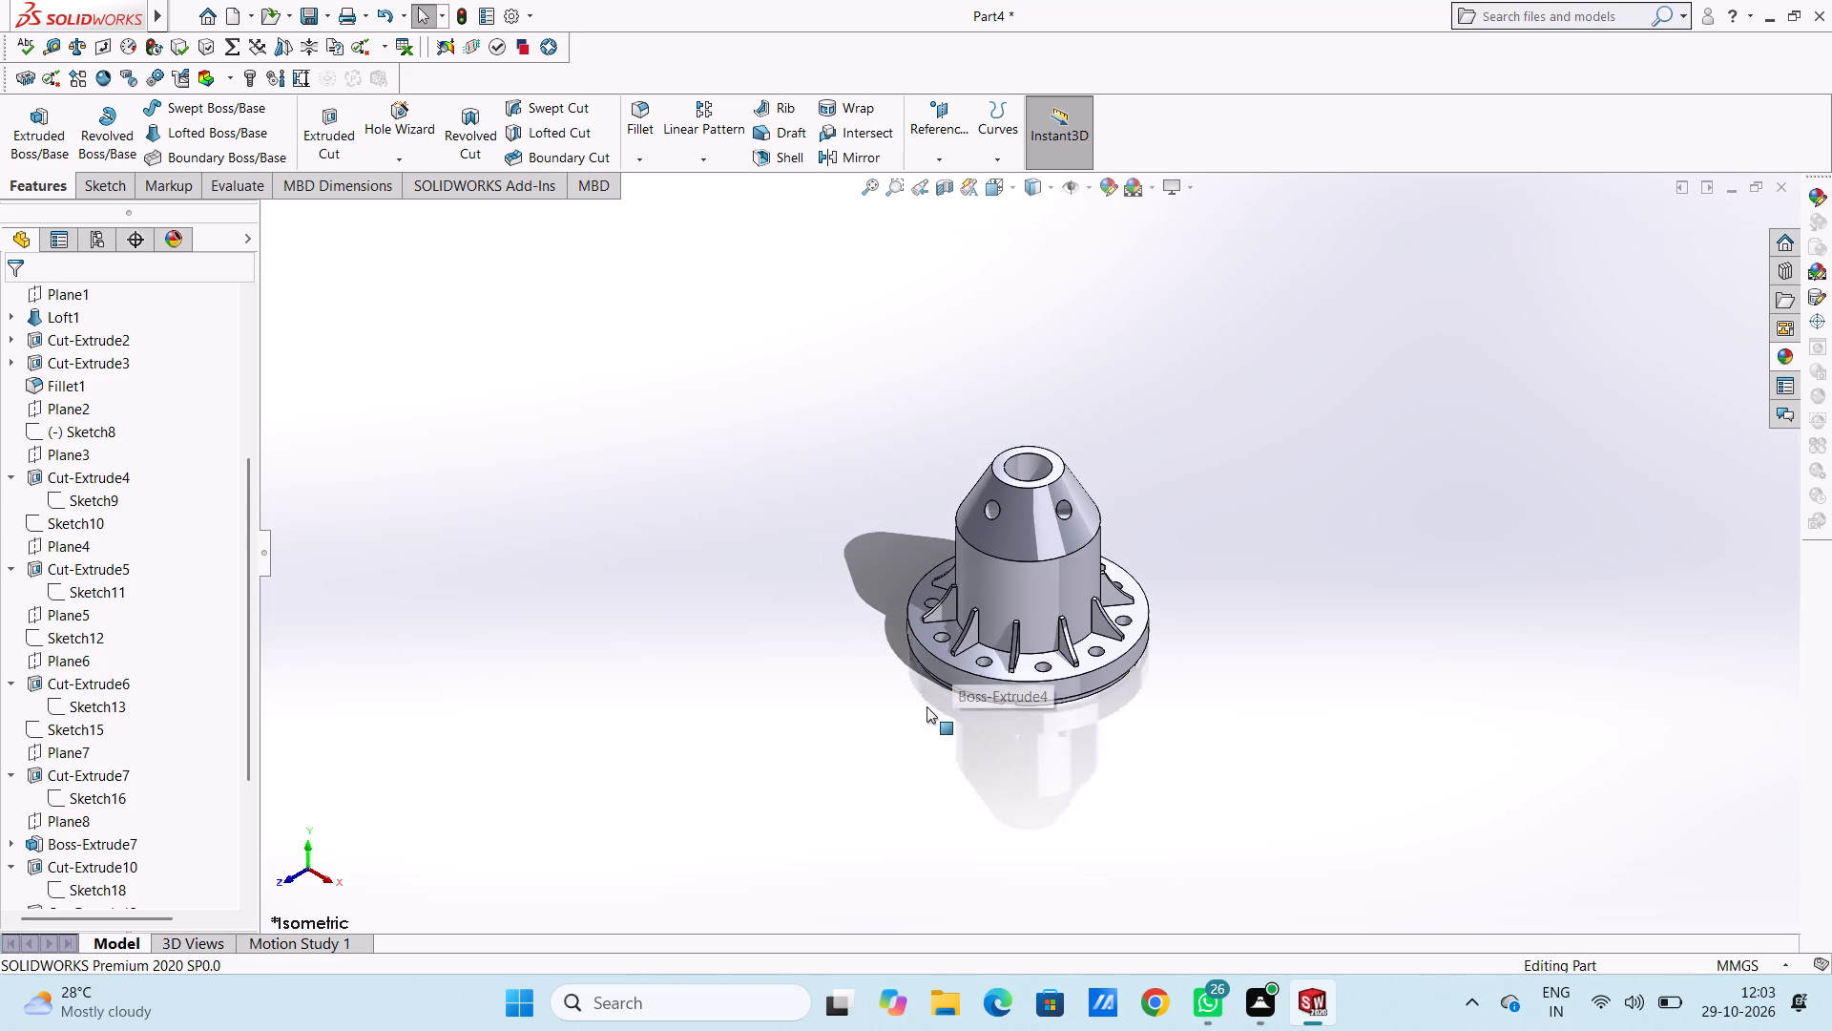
middle_drag(926, 707, 1021, 443)
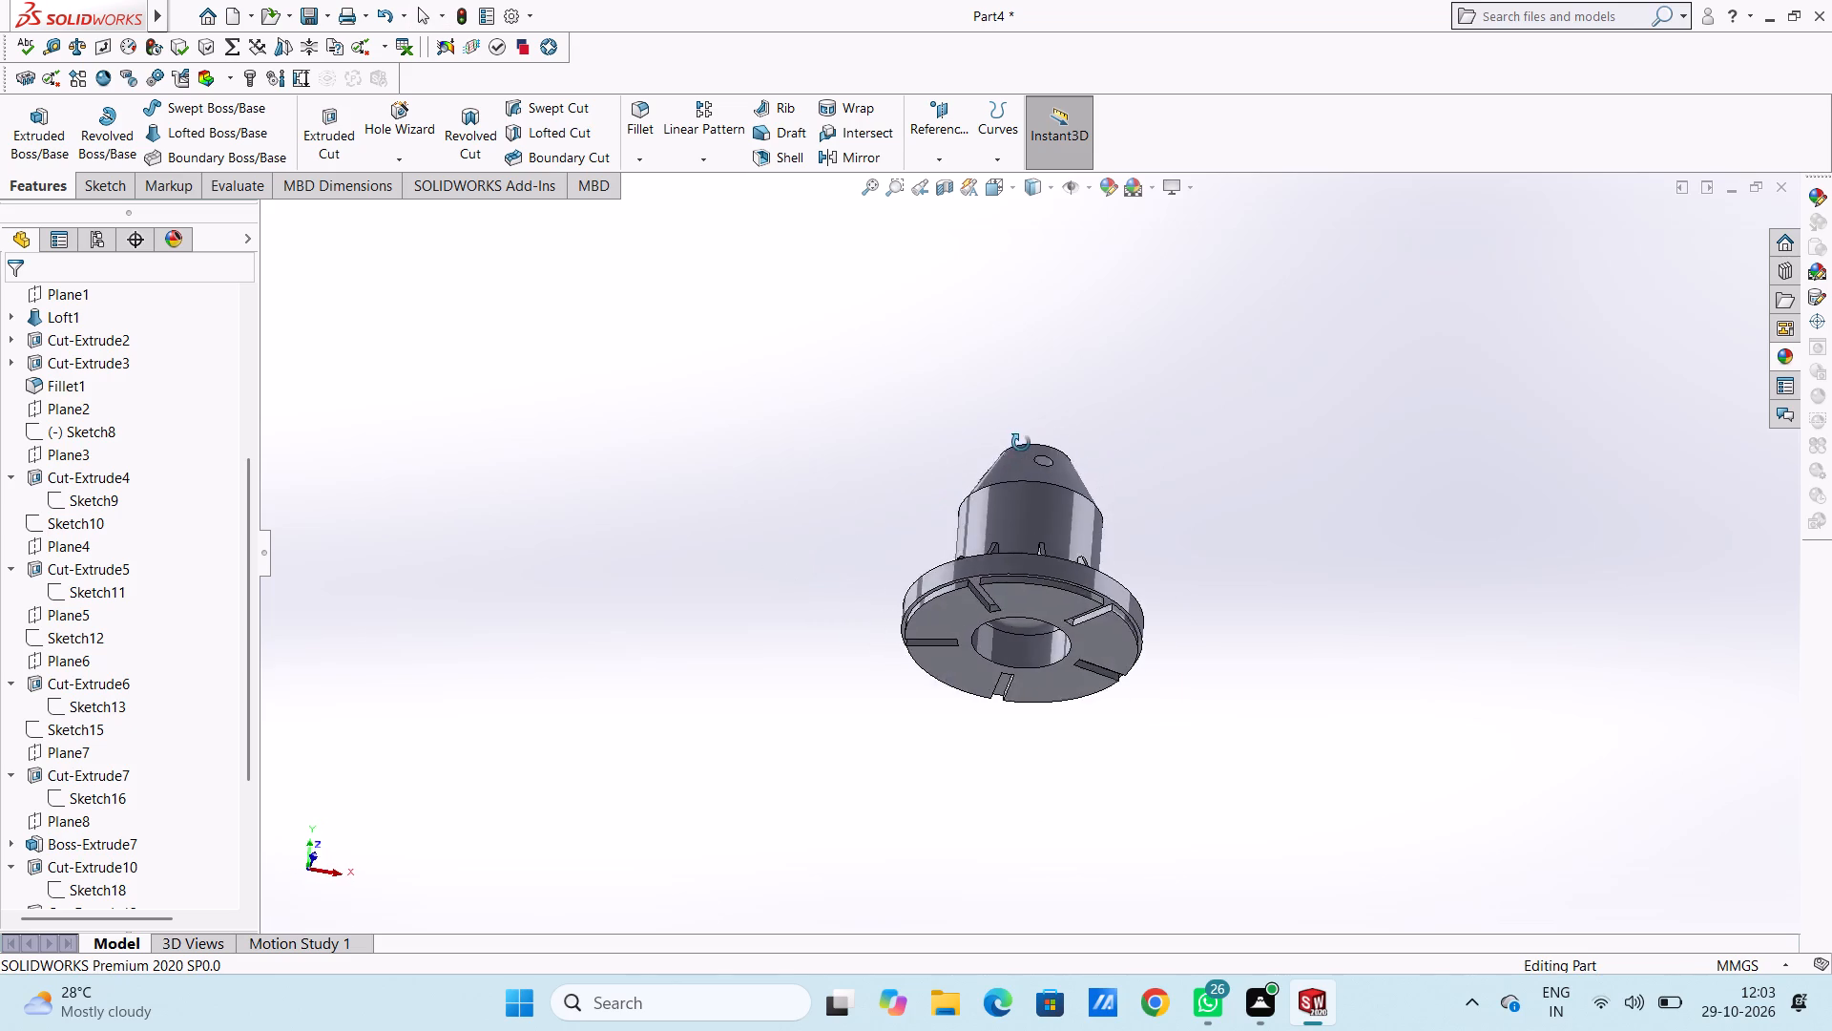
middle_drag(1021, 443, 894, 698)
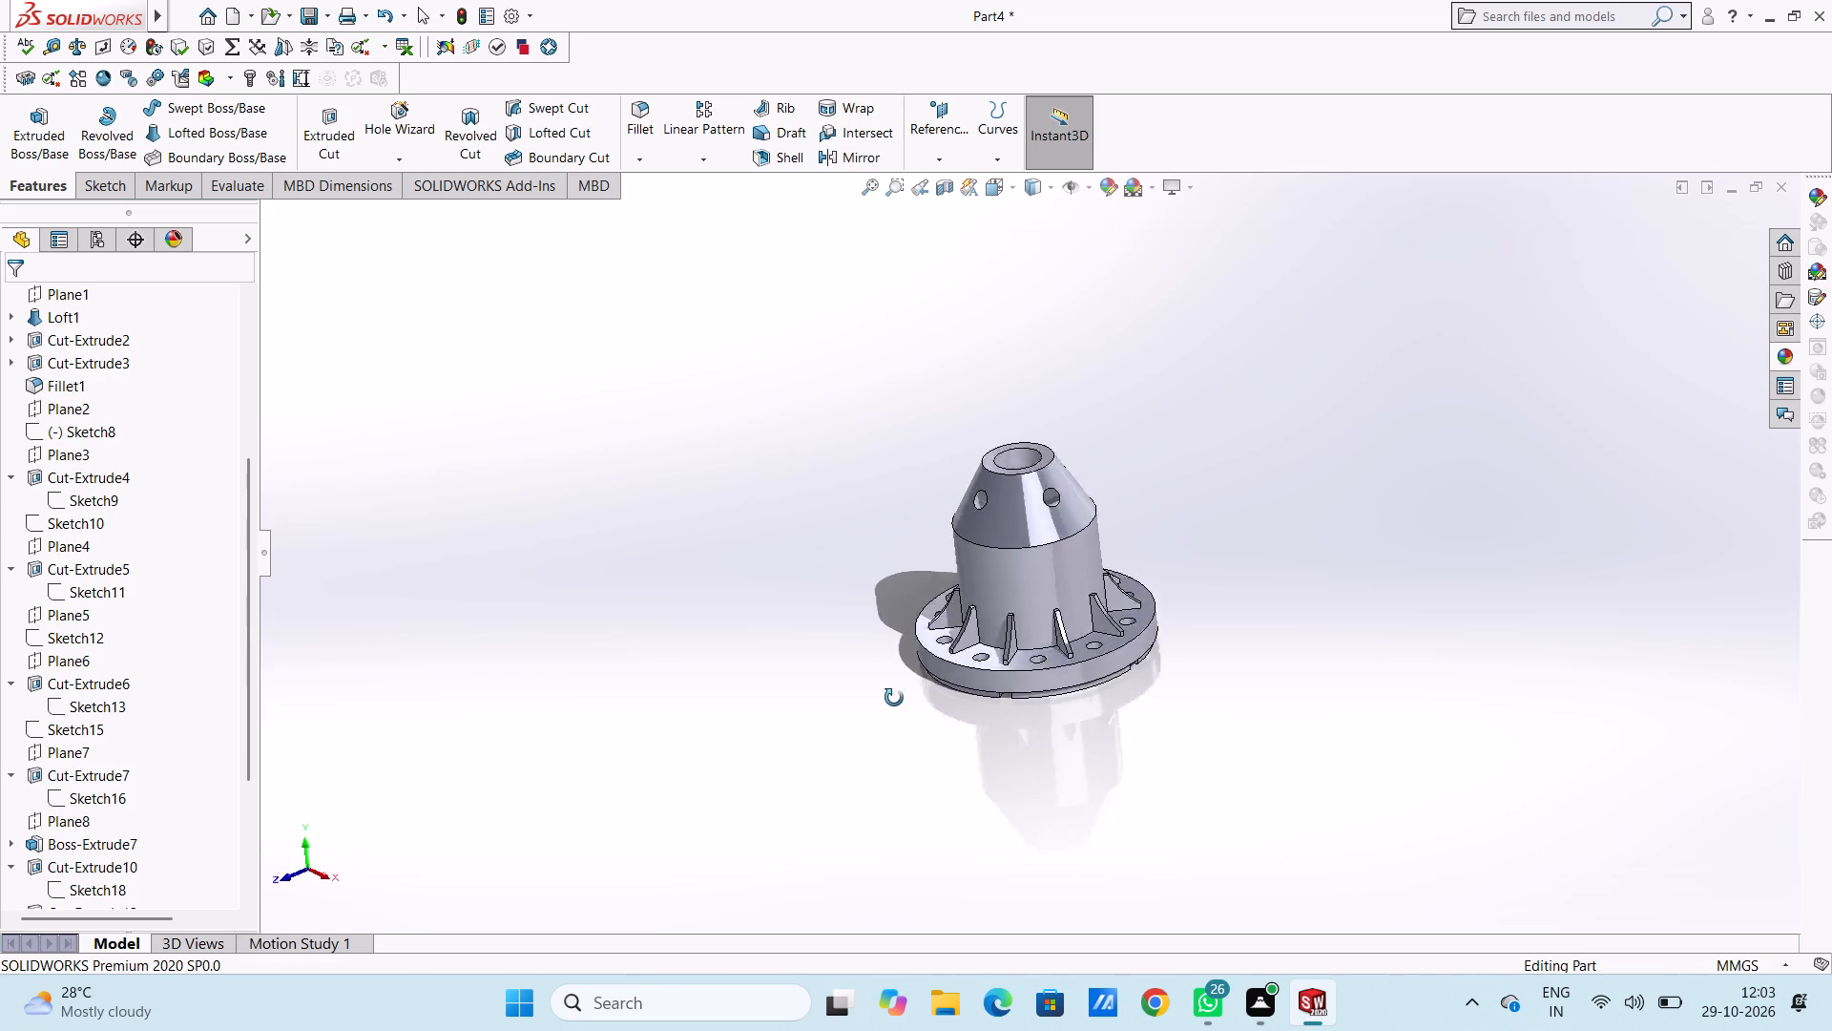
middle_drag(894, 698, 1074, 637)
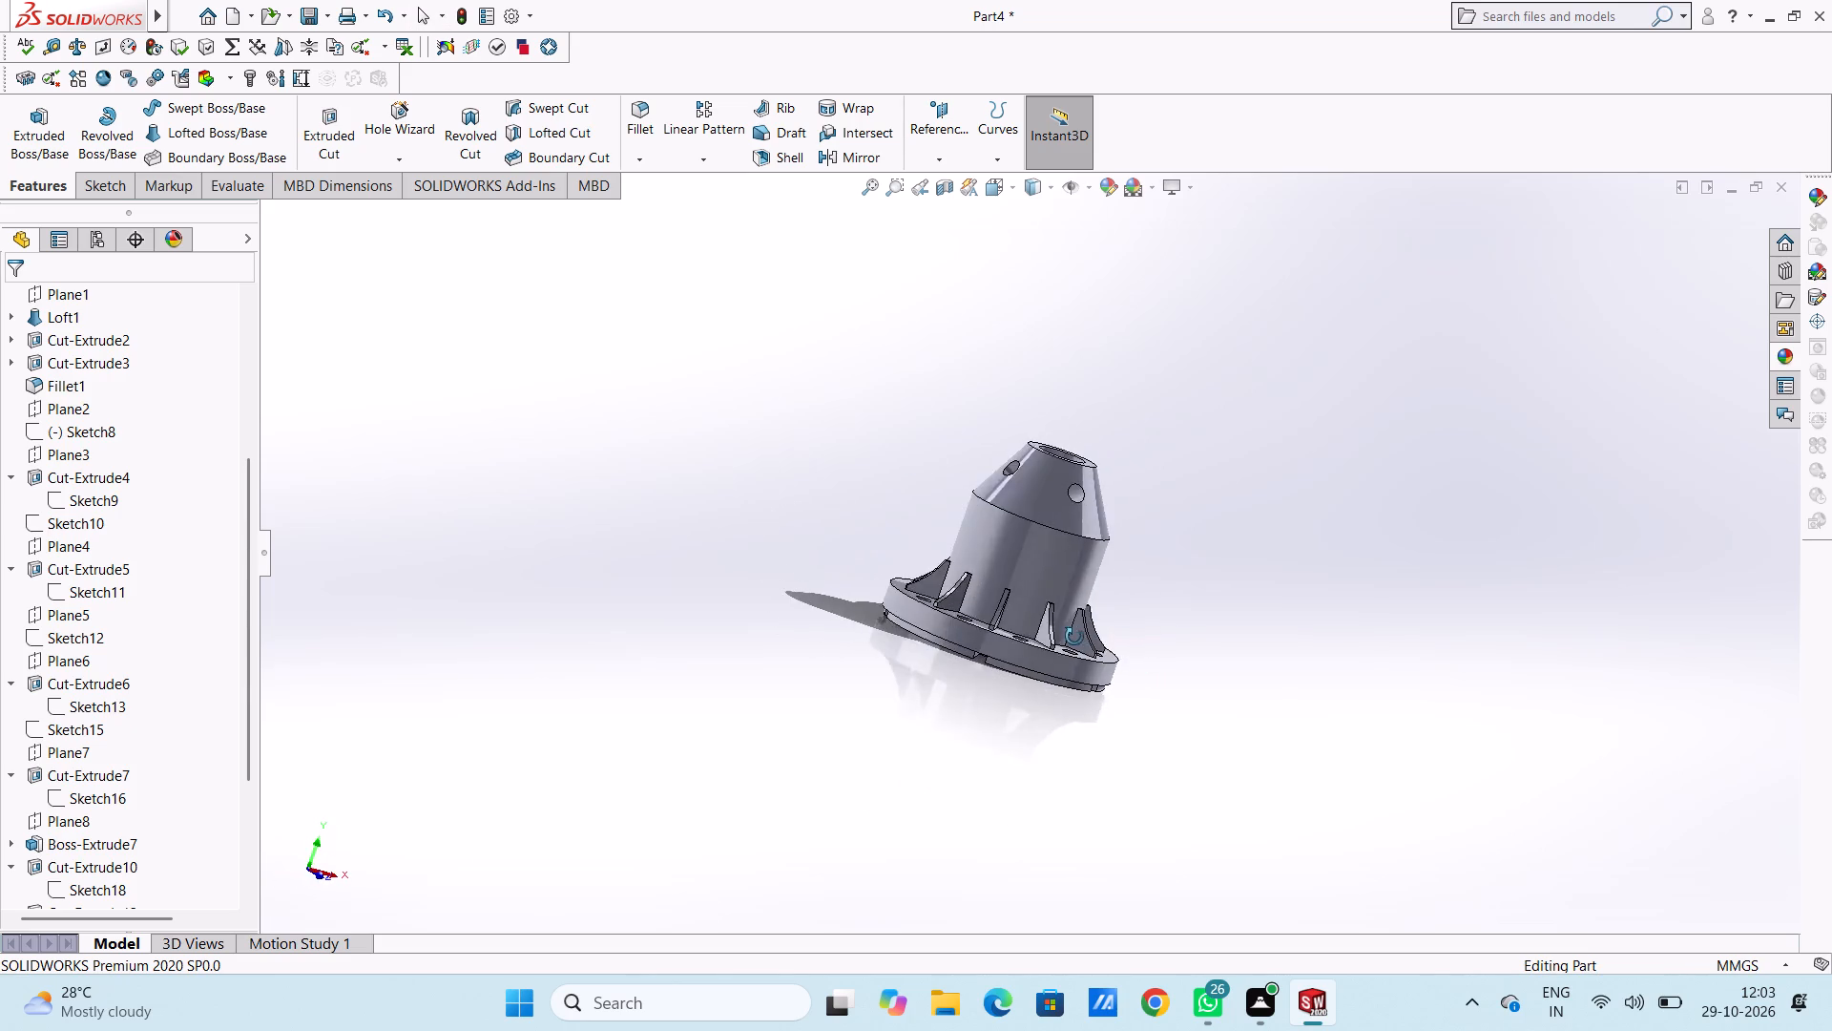
middle_drag(1074, 637, 1072, 637)
scroll(1110, 596, down, 5)
middle_drag(1391, 459, 1282, 461)
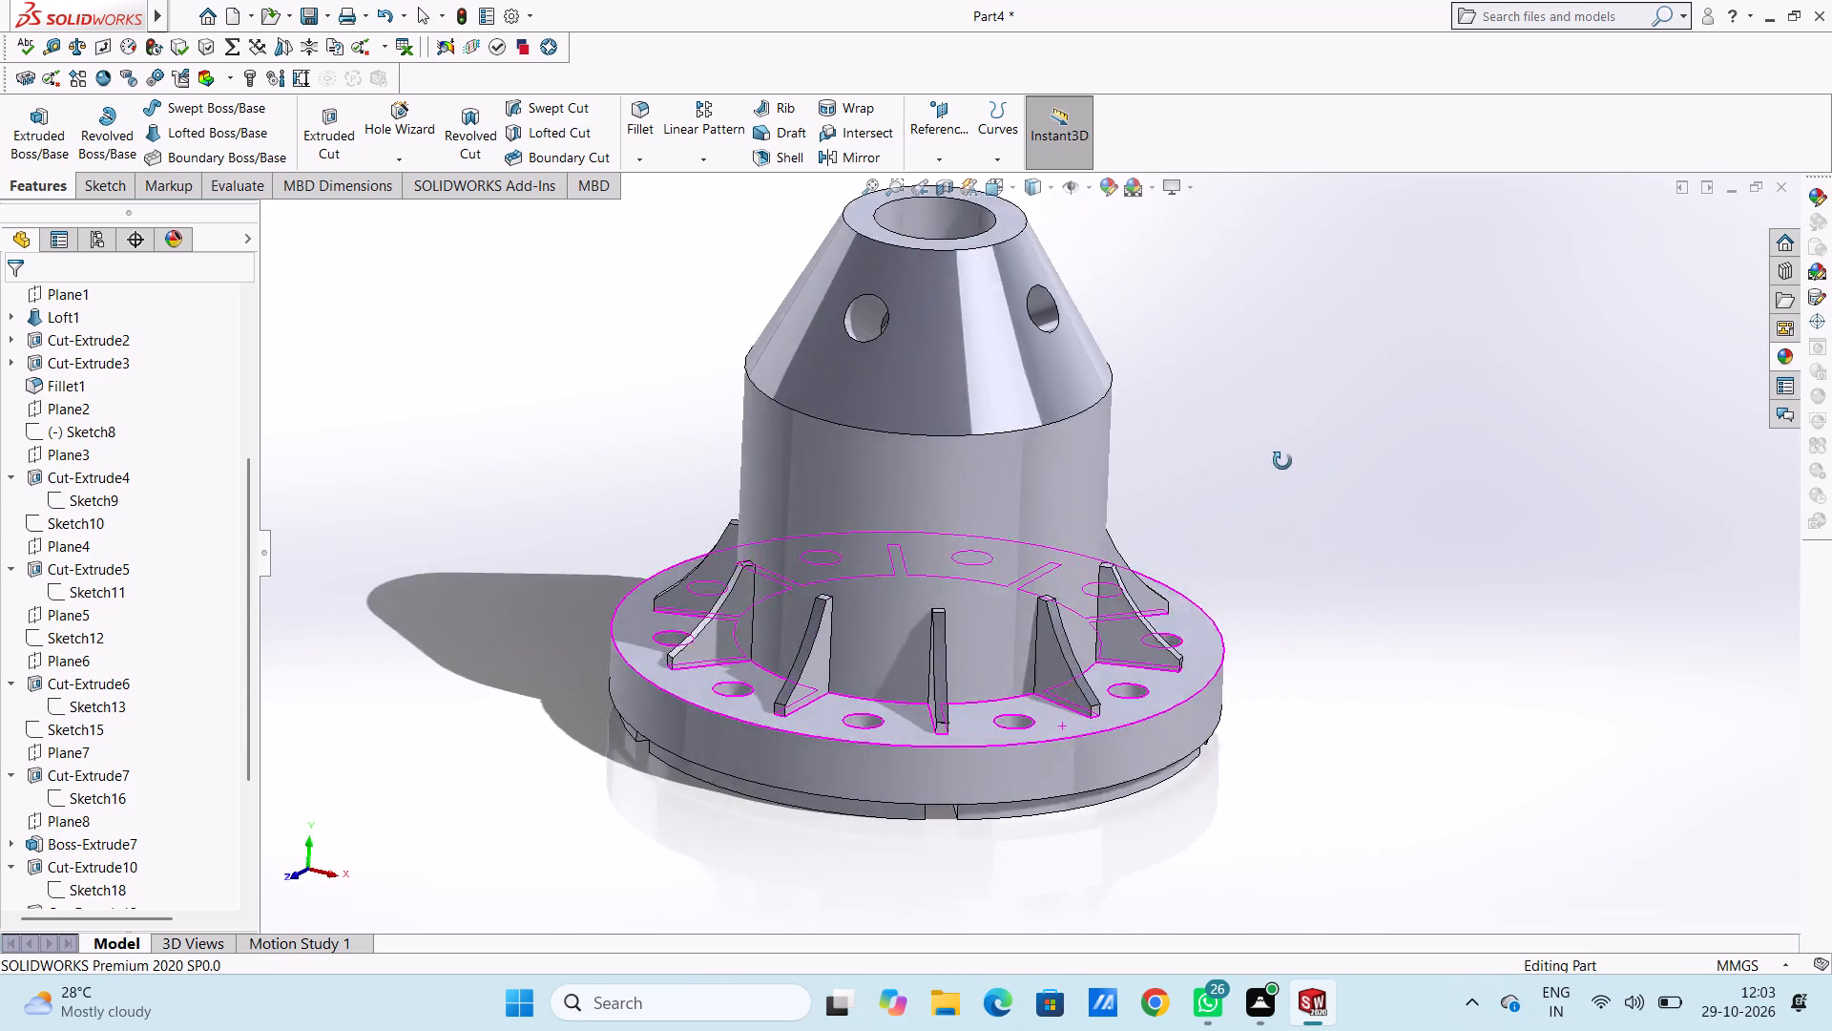
middle_drag(1282, 461, 1286, 462)
scroll(1243, 484, up, 3)
scroll(970, 556, down, 4)
middle_drag(644, 437, 649, 431)
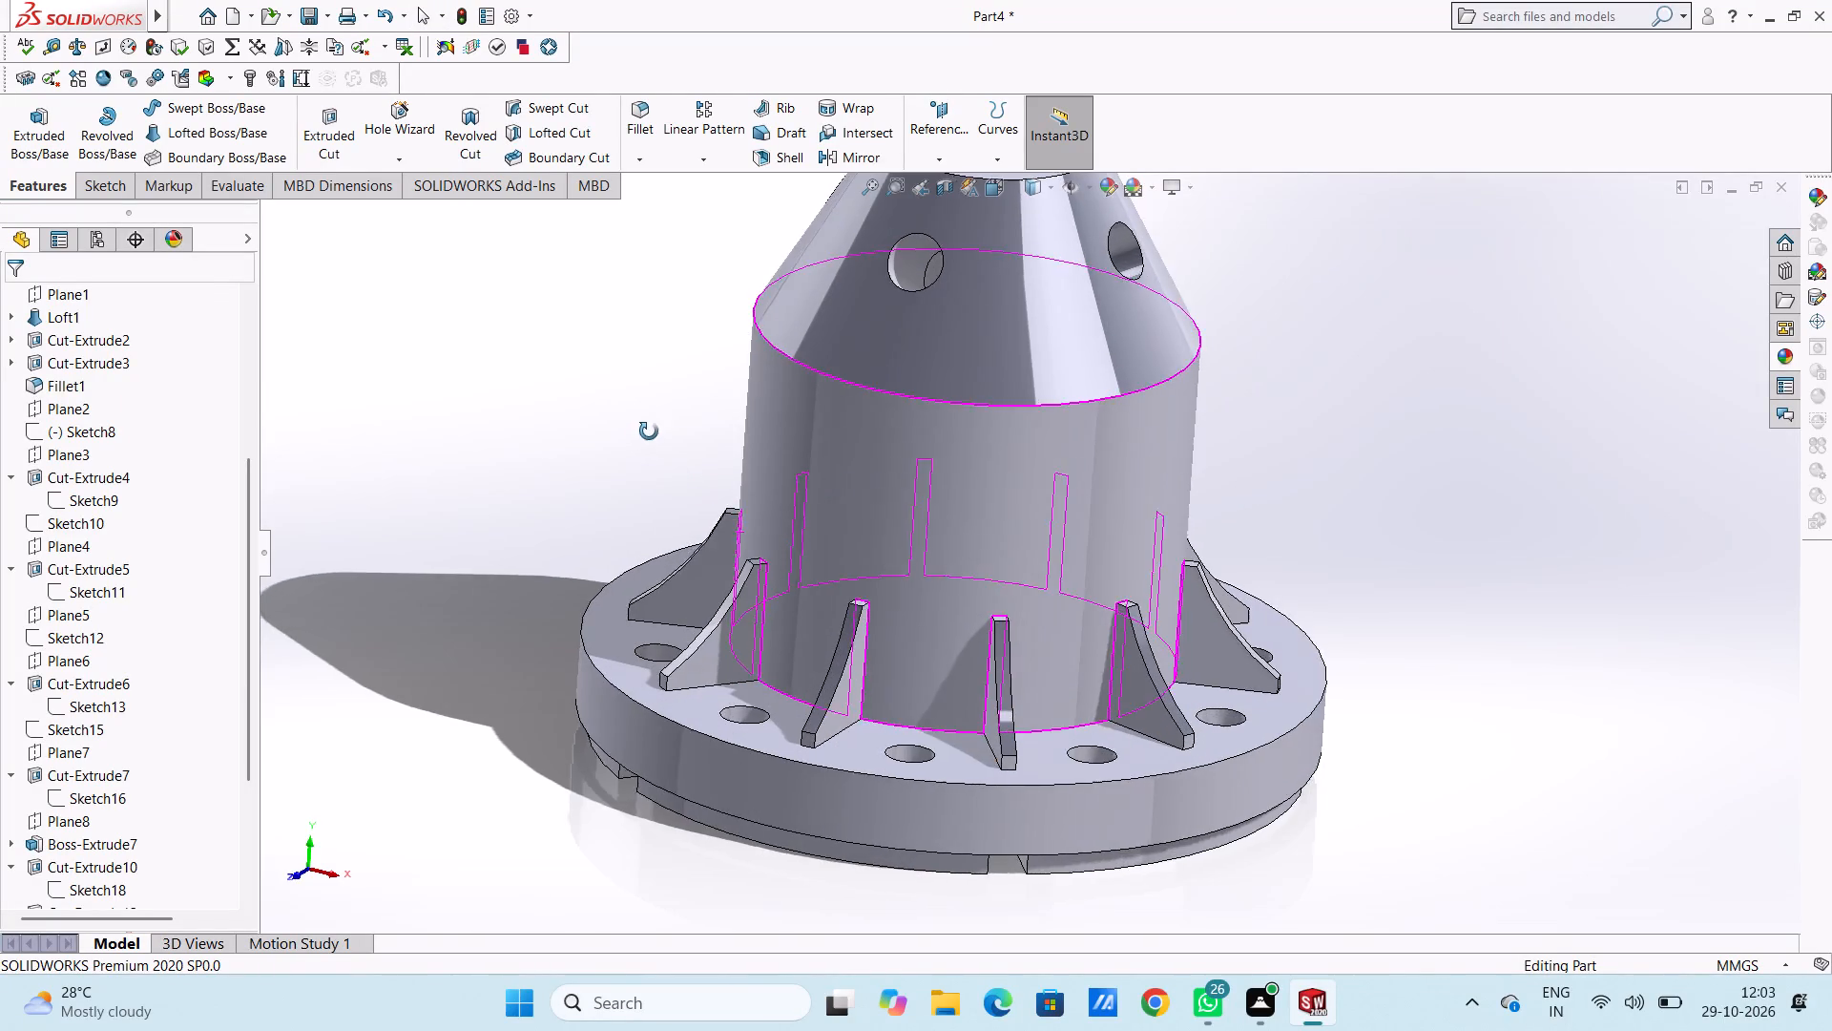
middle_drag(649, 431, 614, 388)
scroll(625, 410, up, 3)
middle_drag(758, 518, 760, 521)
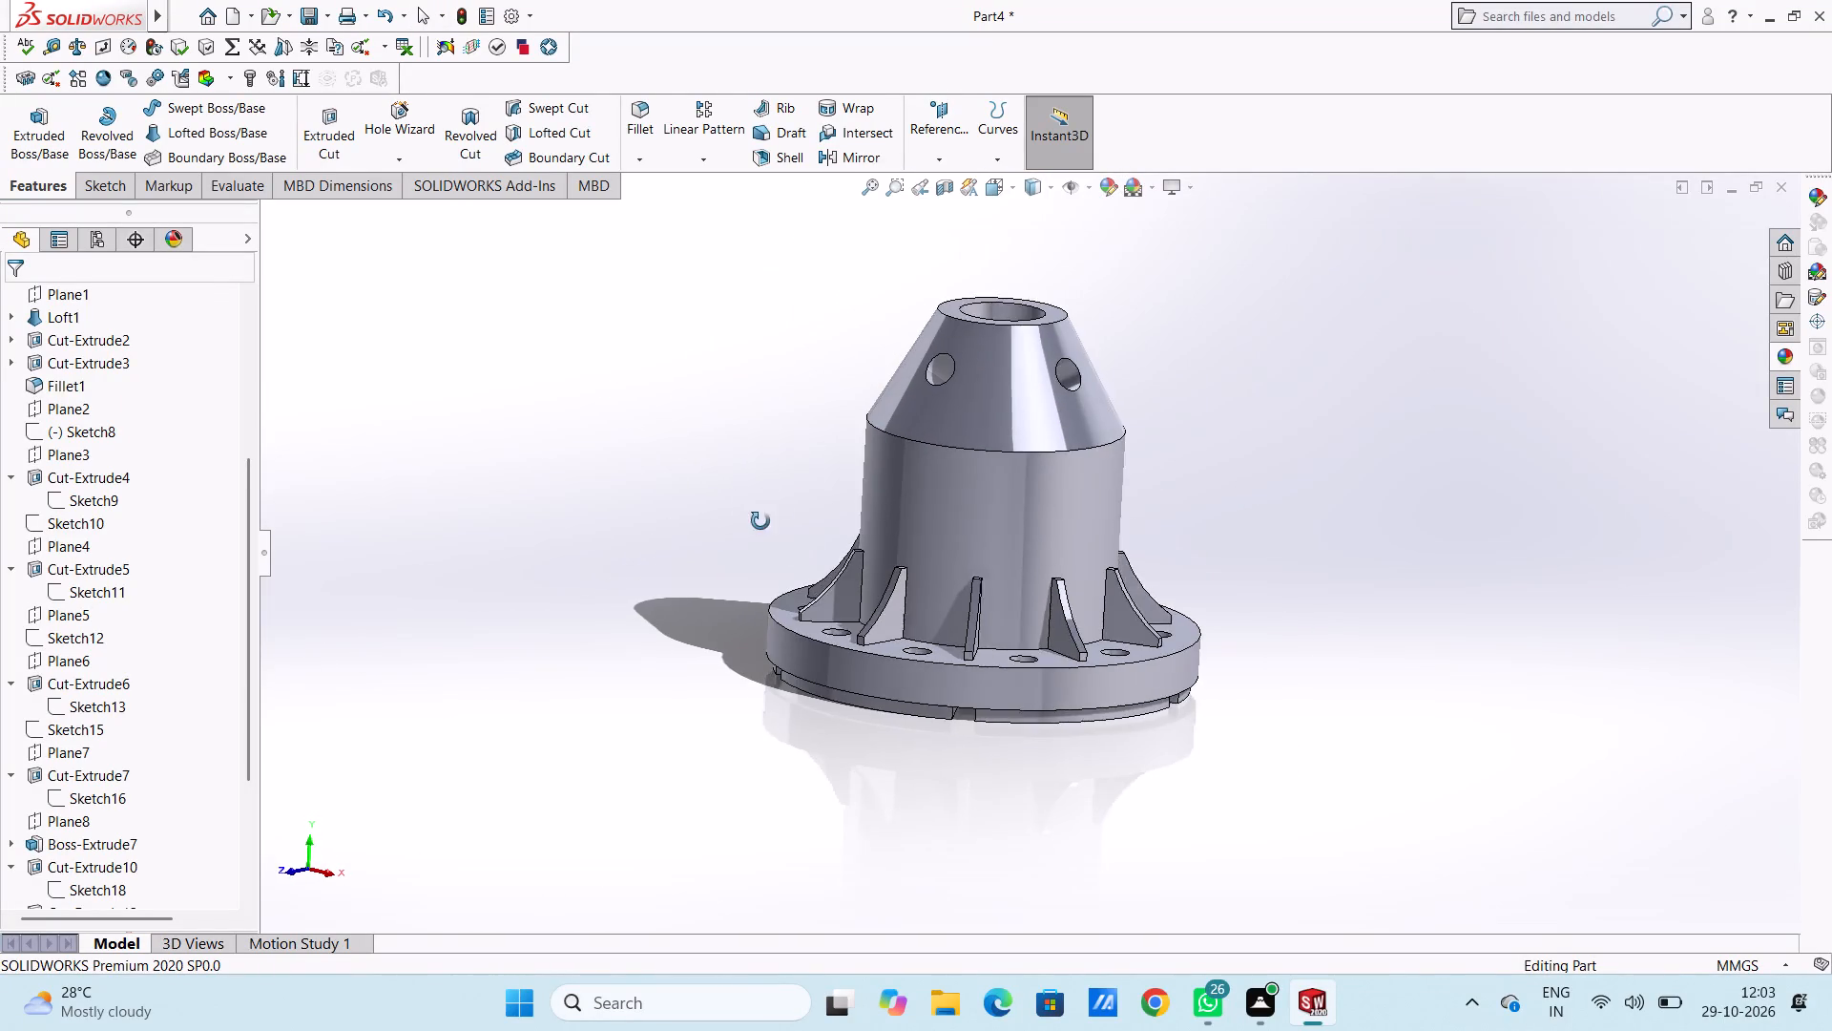
middle_drag(760, 521, 614, 715)
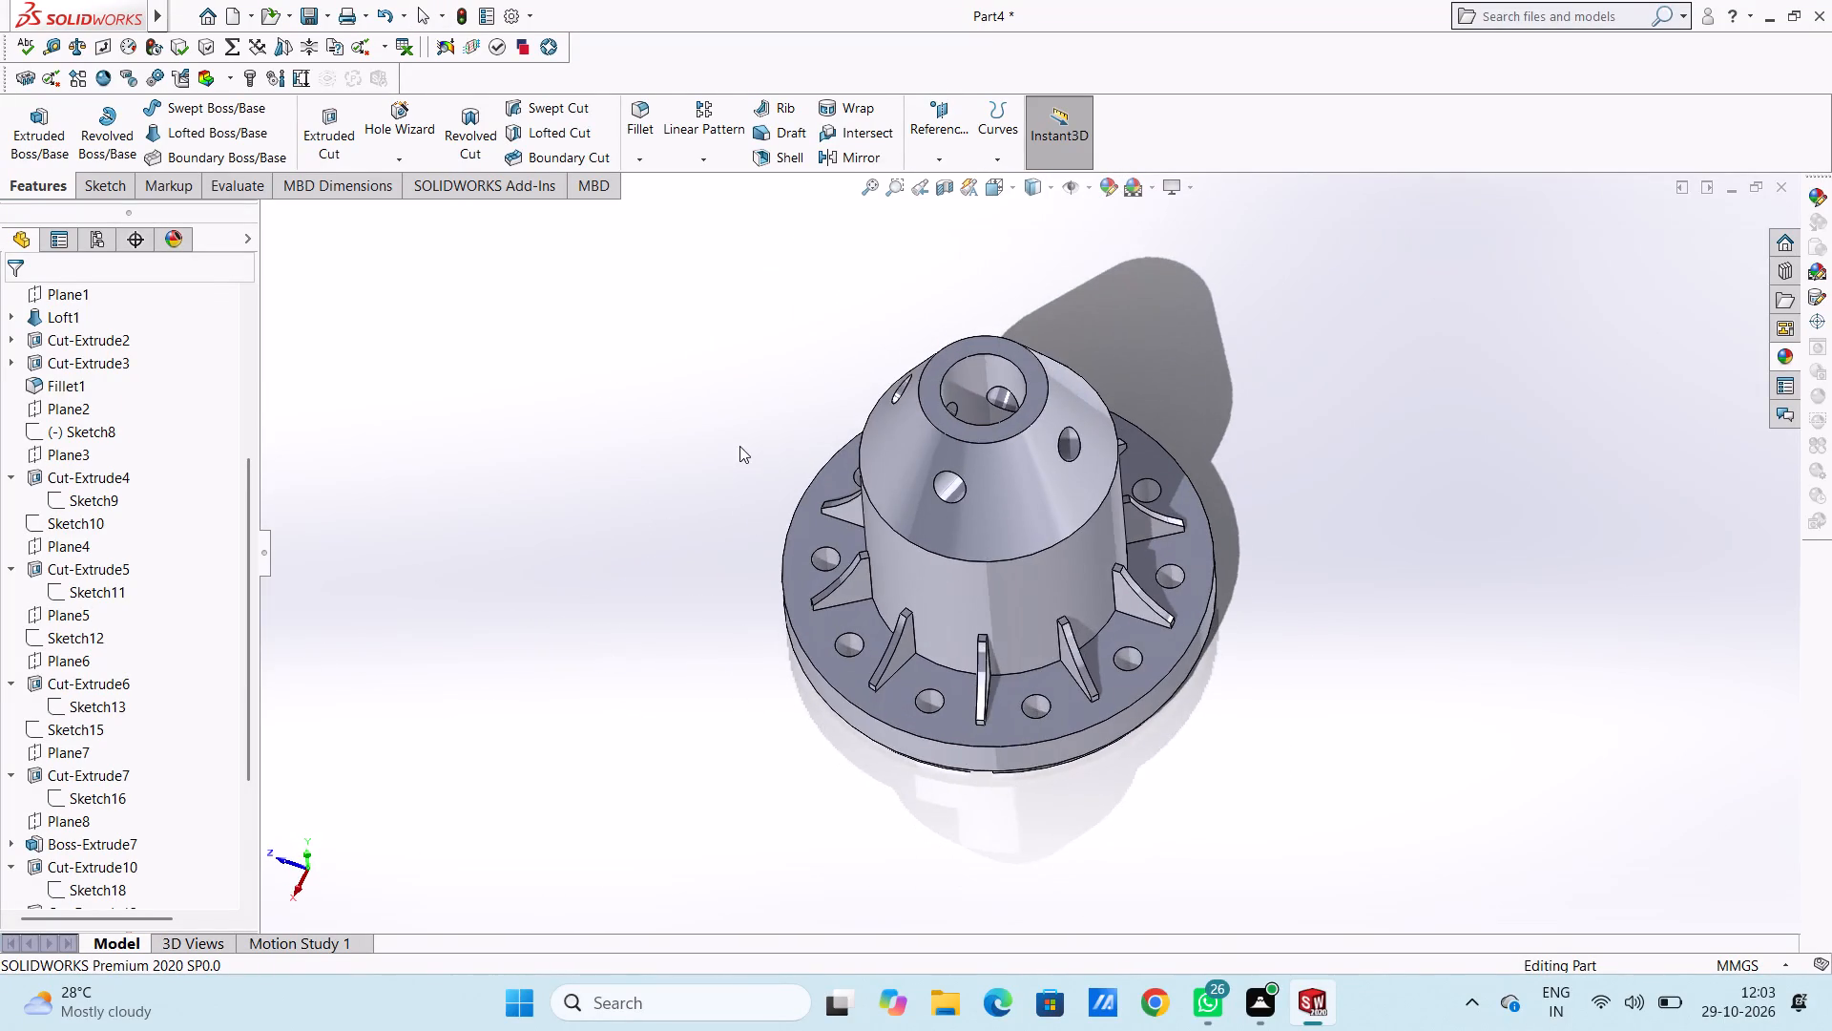
middle_drag(739, 450, 939, 708)
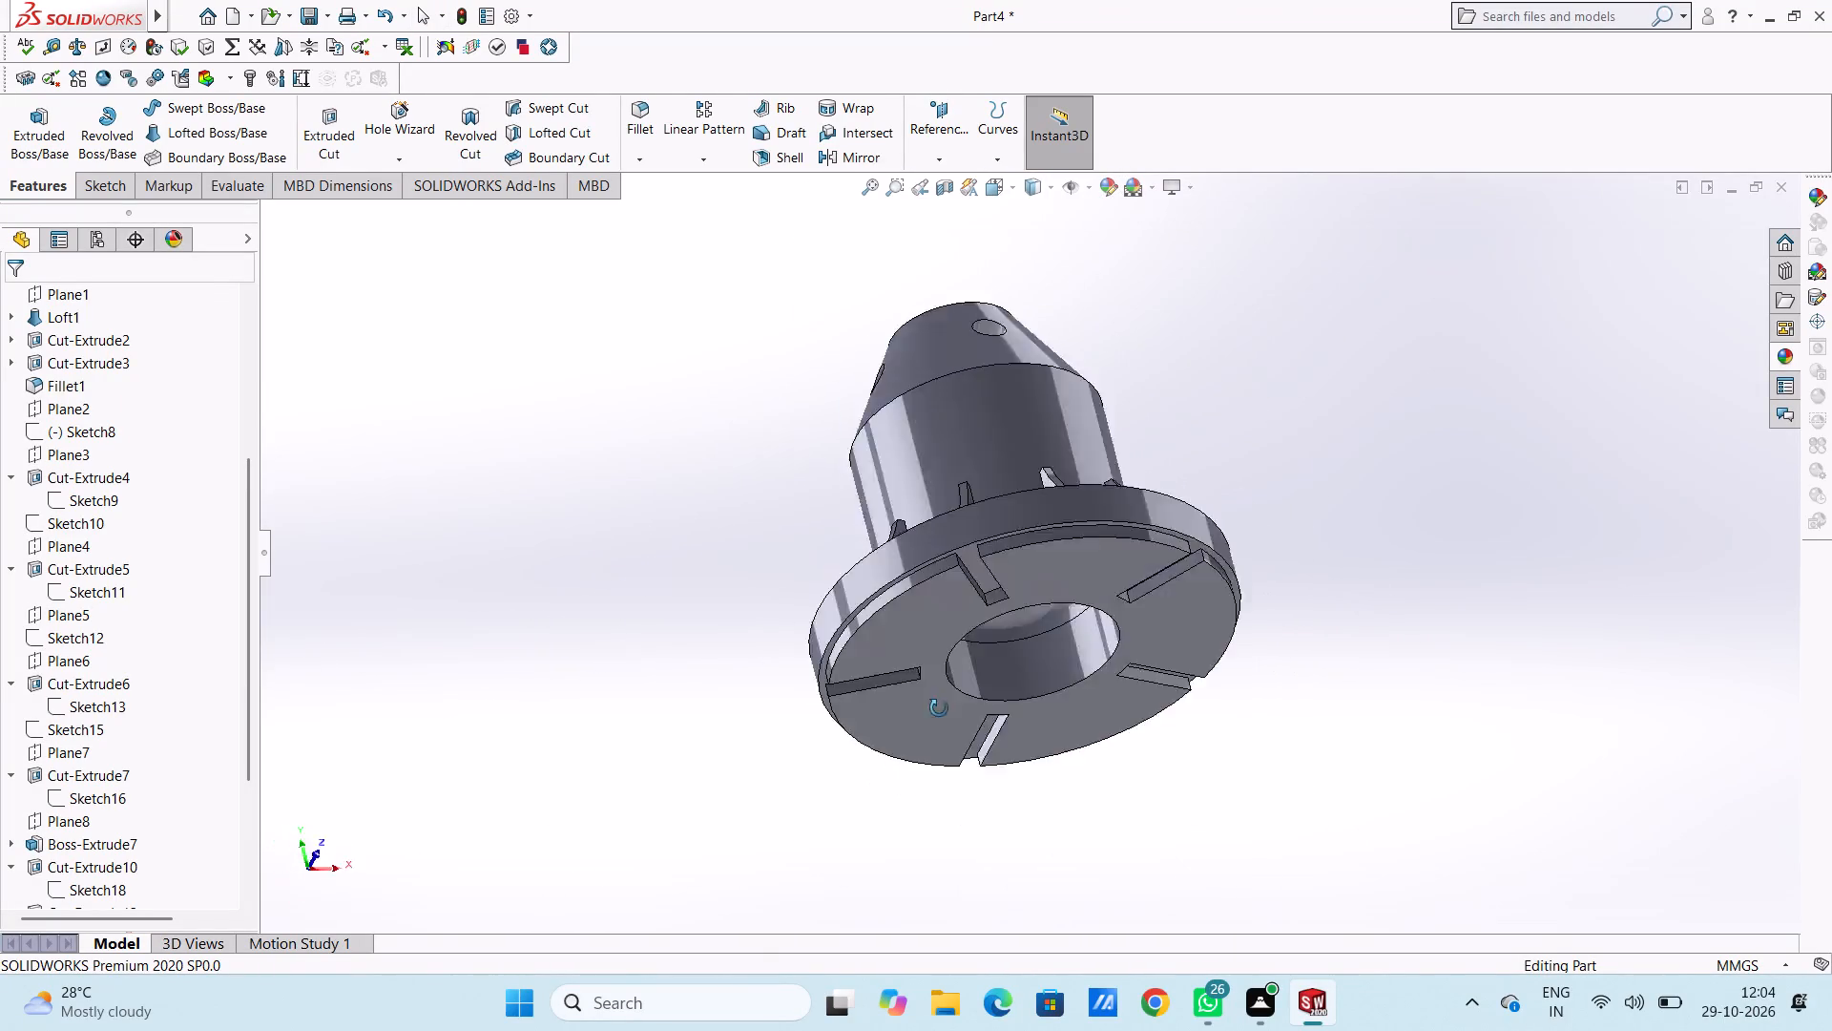
middle_drag(939, 708, 813, 875)
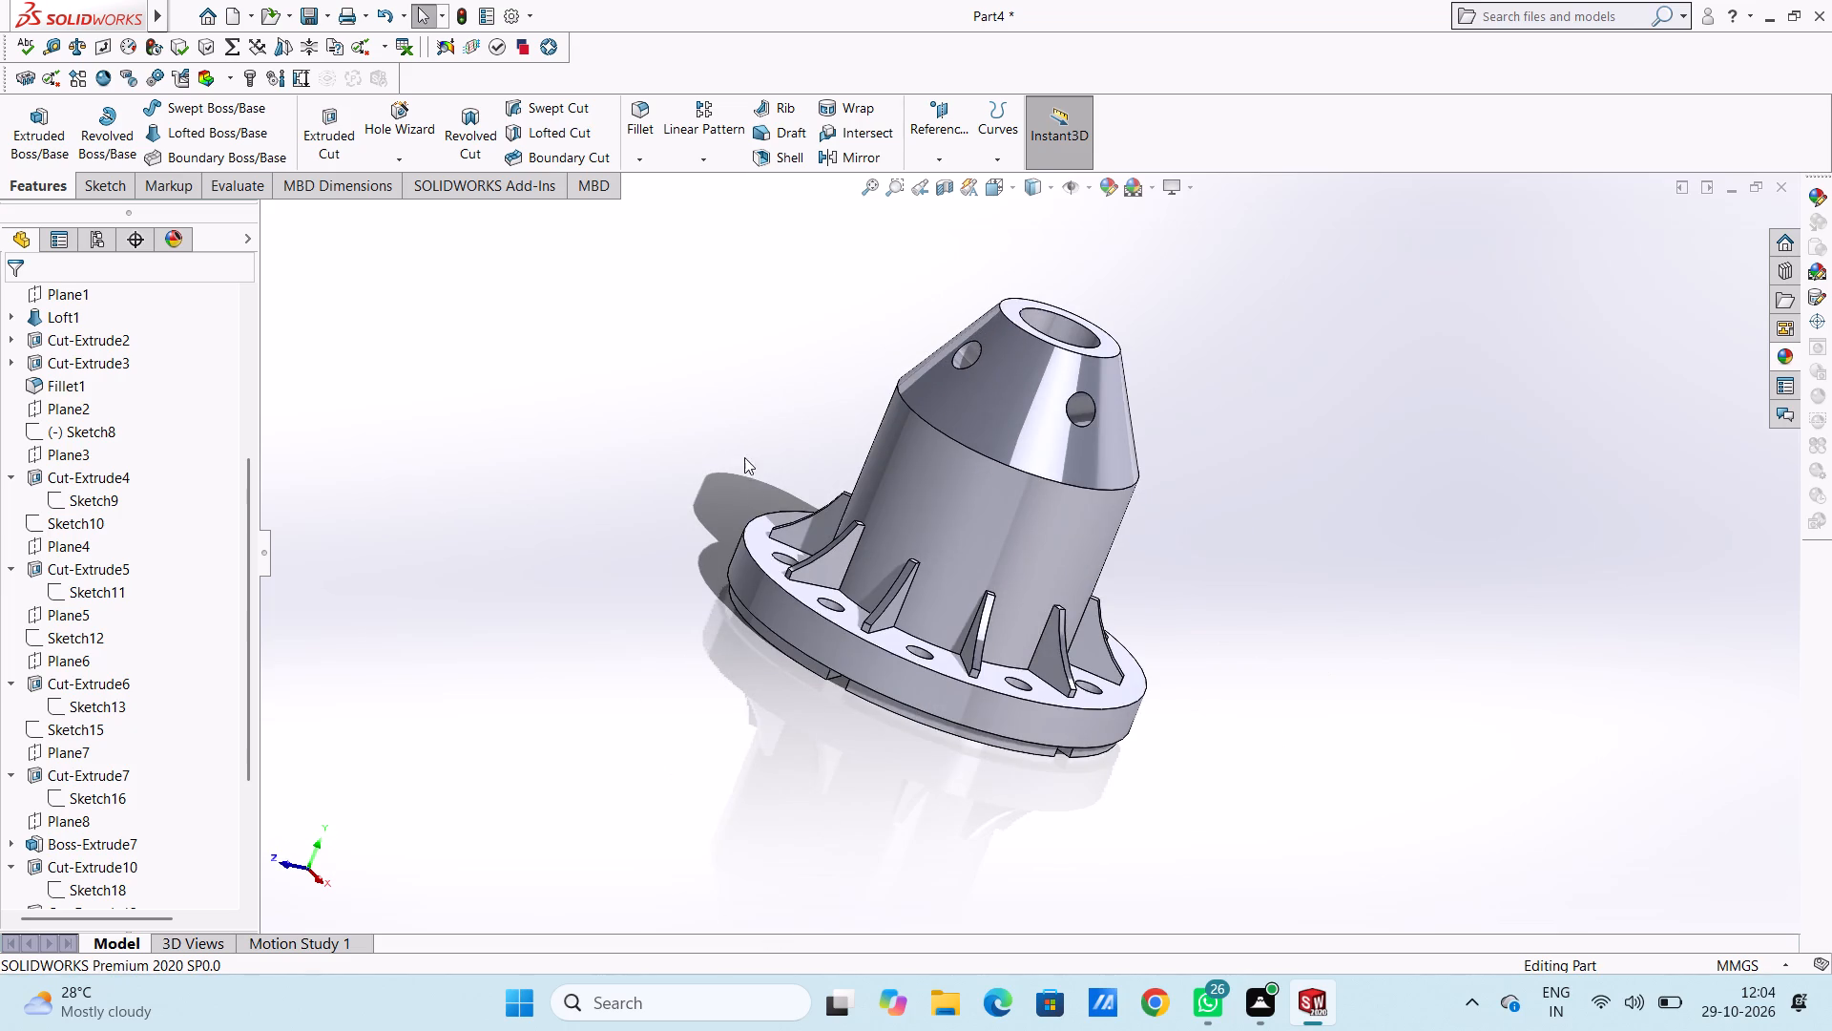
middle_drag(779, 525, 795, 547)
middle_drag(738, 520, 685, 466)
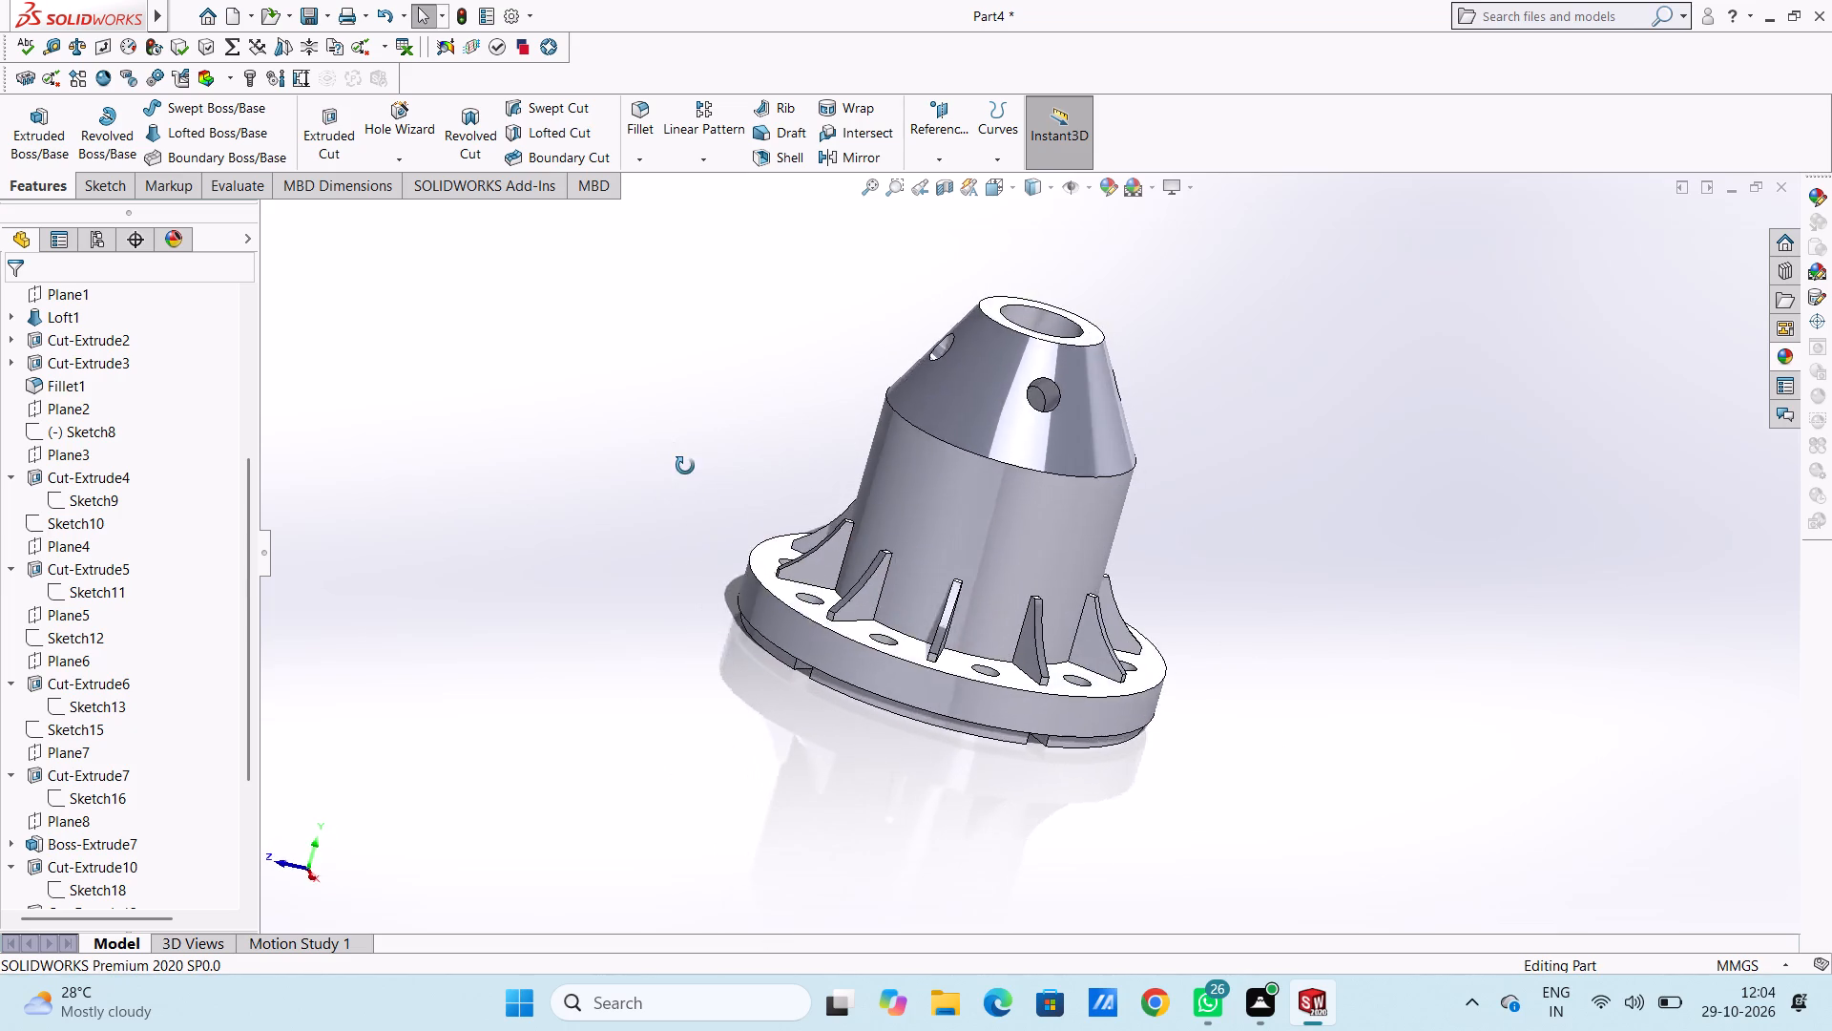
Inspect the hub from above, the sides and in isometric view, examining the curved ribs, flange holes and conical top.
middle_drag(685, 466, 666, 433)
middle_drag(859, 382, 785, 607)
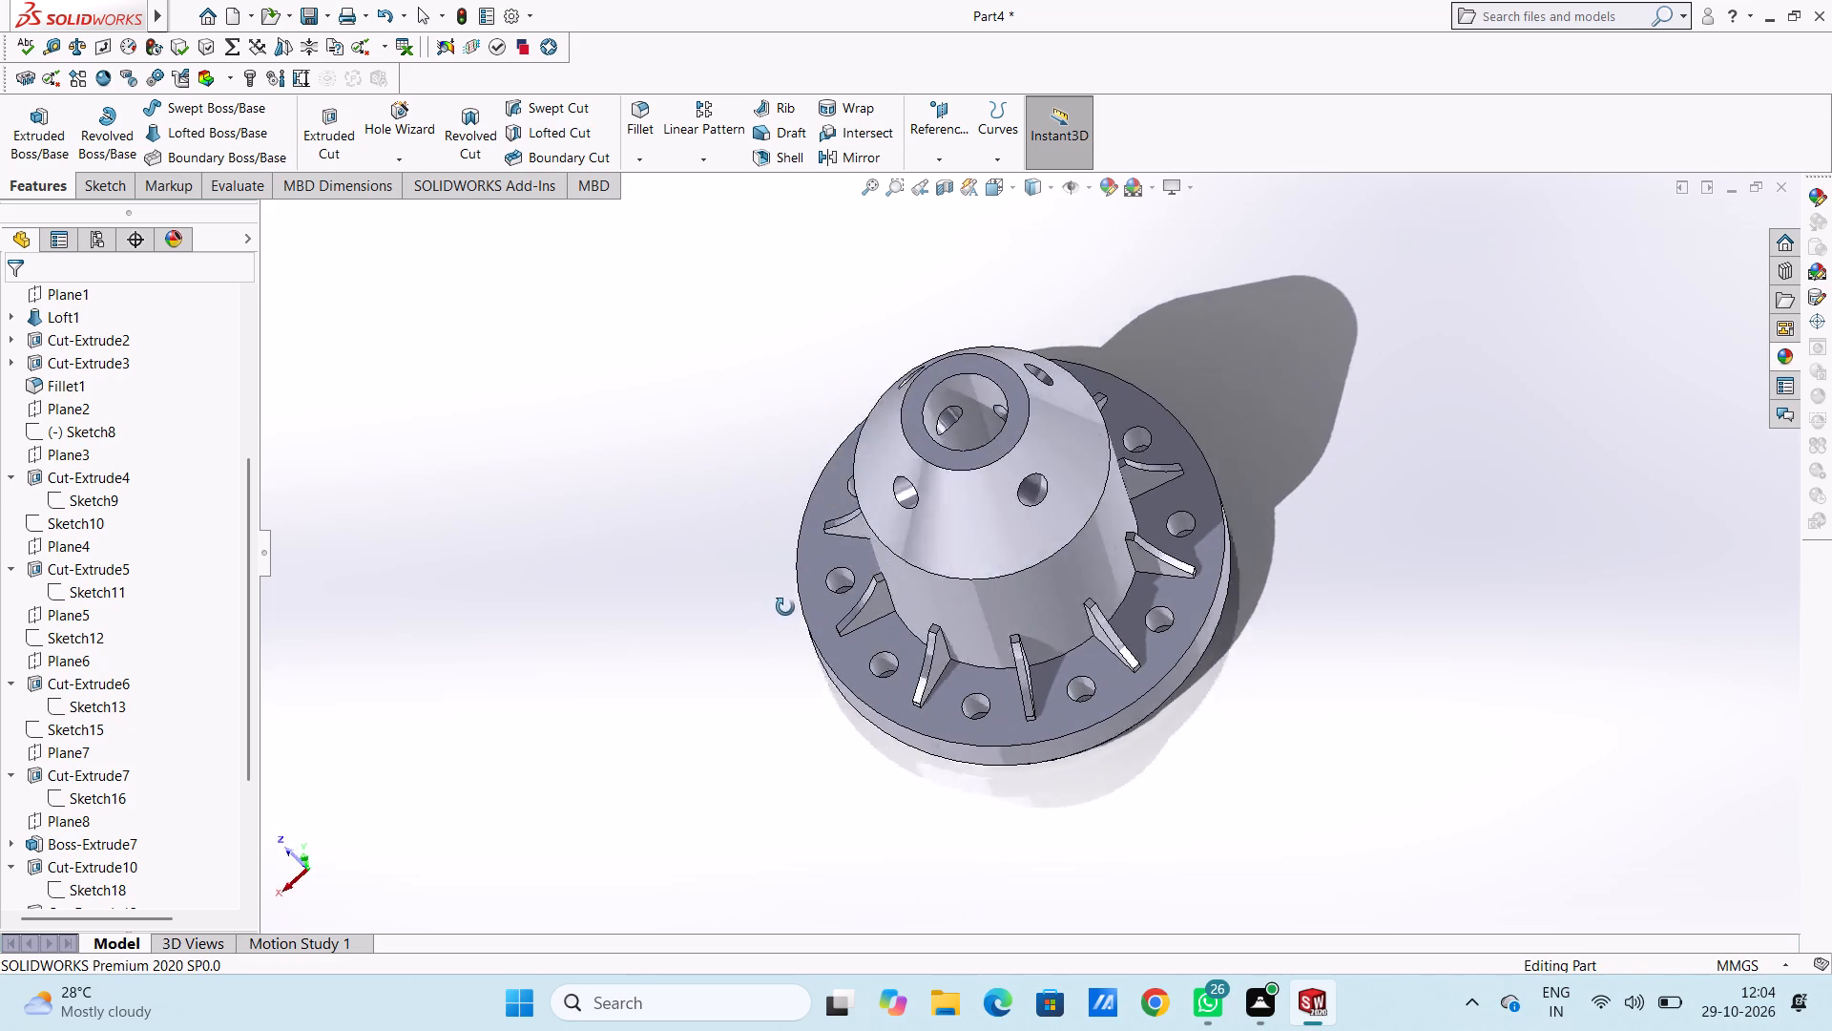
middle_drag(785, 607, 799, 565)
middle_drag(1002, 403, 1009, 417)
scroll(865, 476, down, 1)
middle_drag(730, 387, 787, 289)
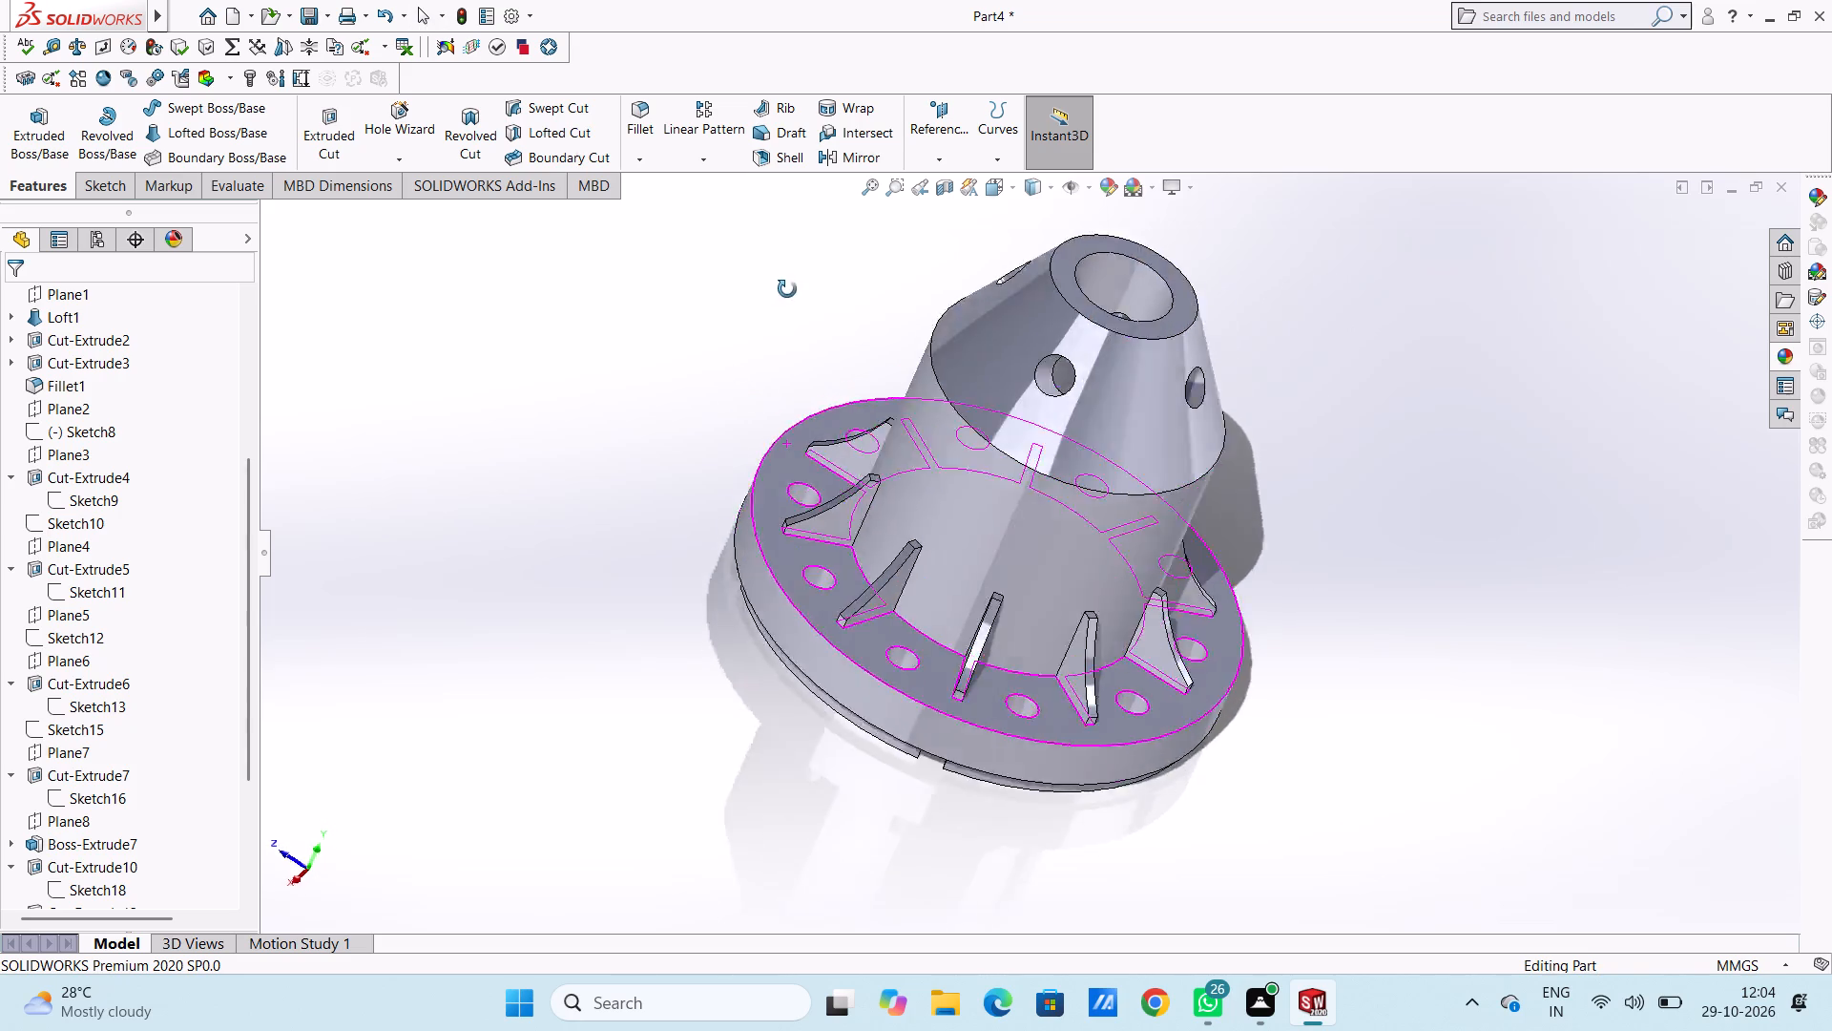
middle_drag(787, 289, 819, 446)
key(Escape)
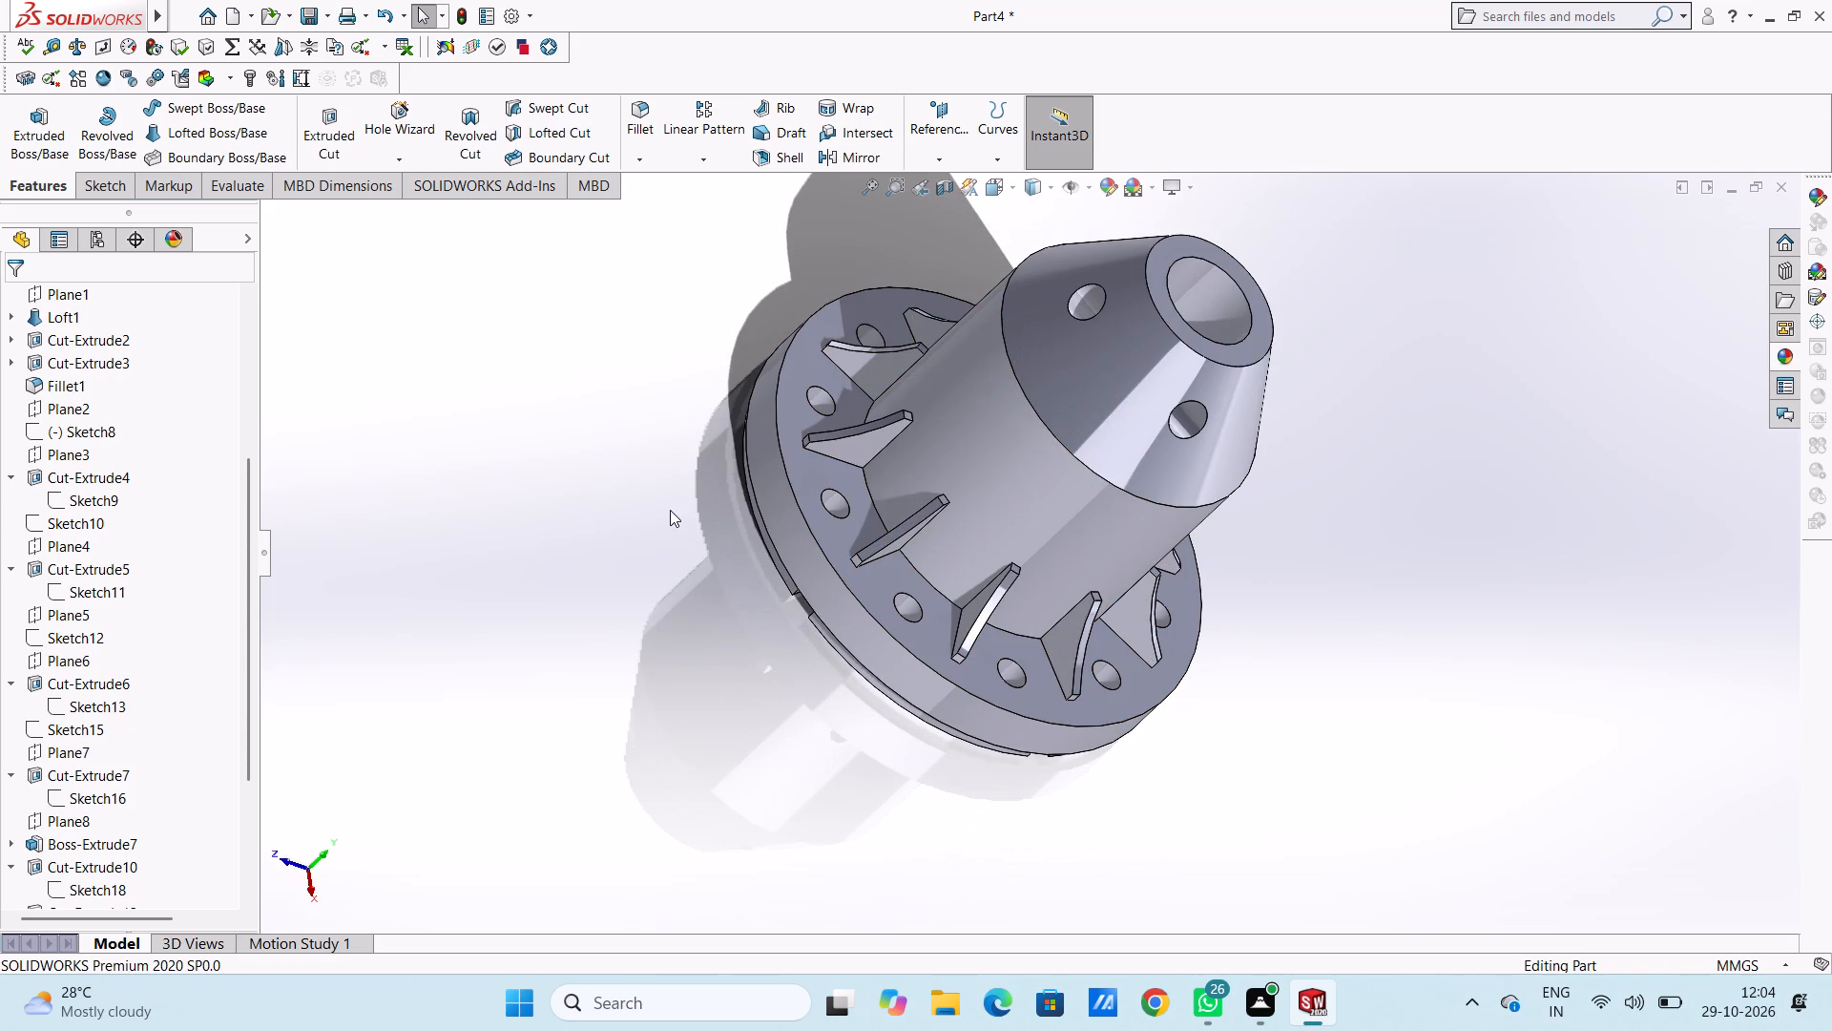
key(Escape)
key(ctrl+7)
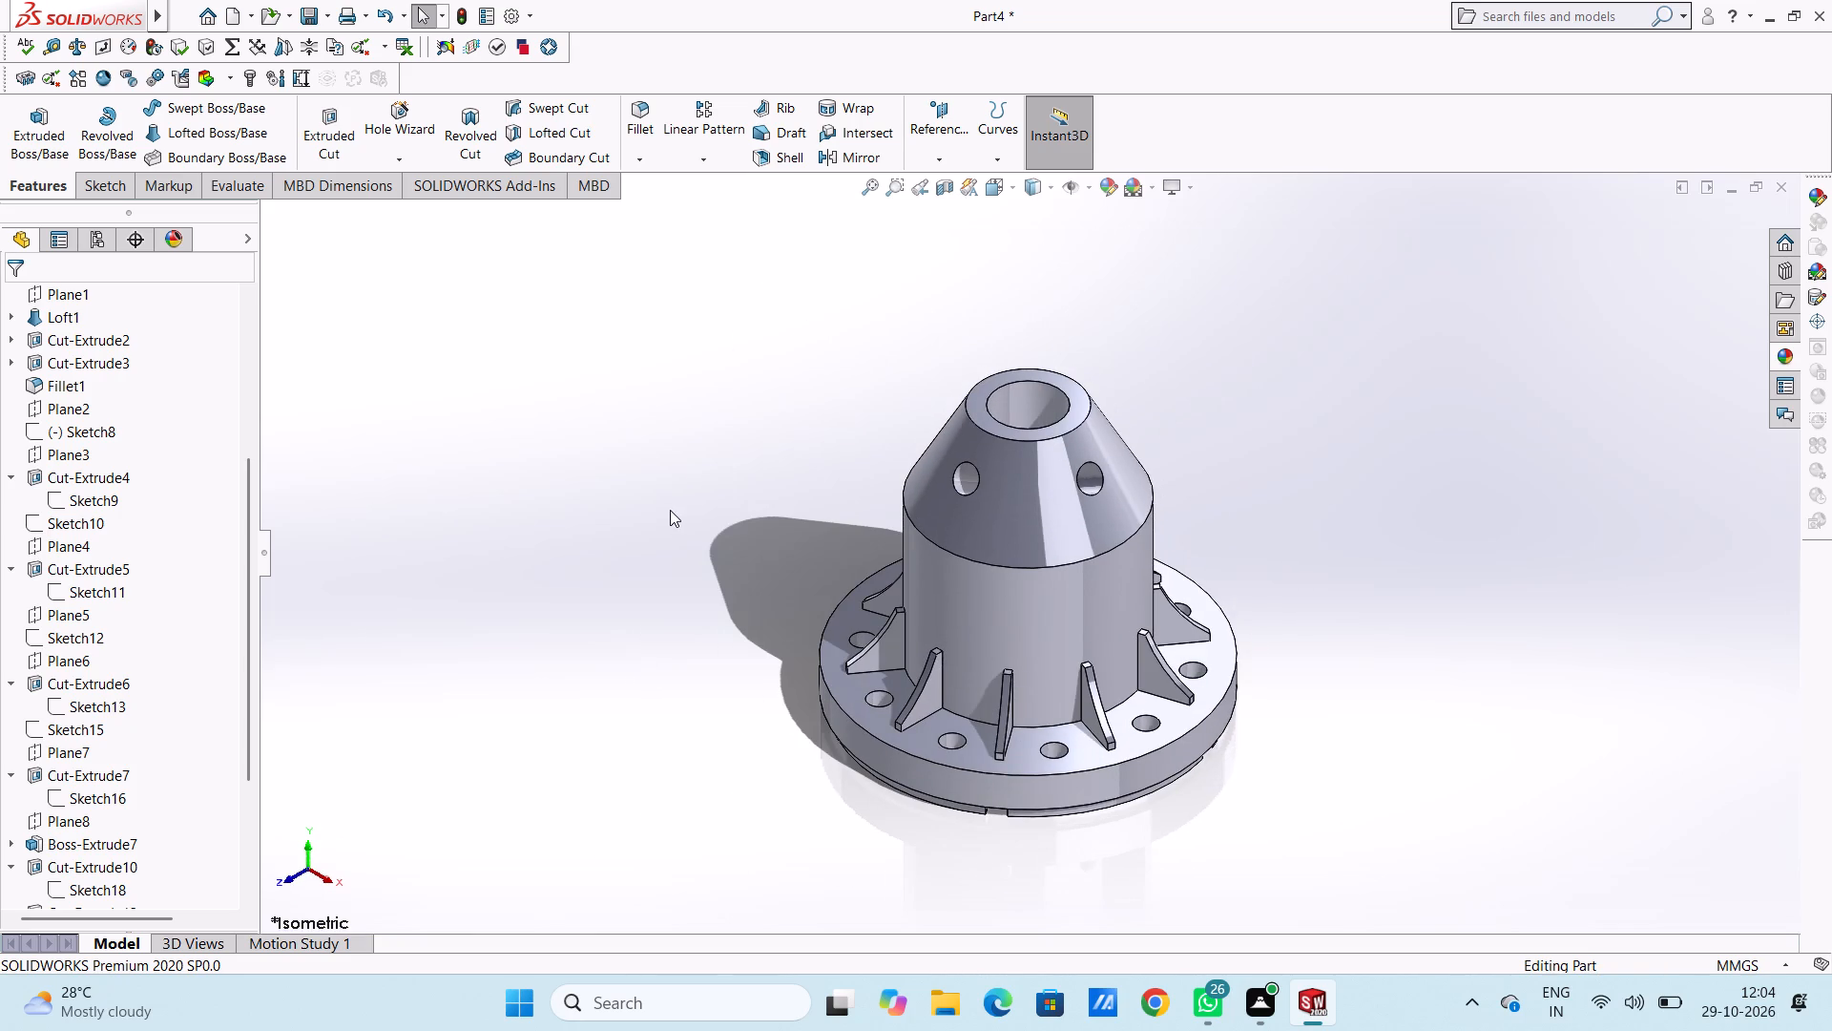
scroll(1030, 836, down, 2)
scroll(1062, 549, up, 2)
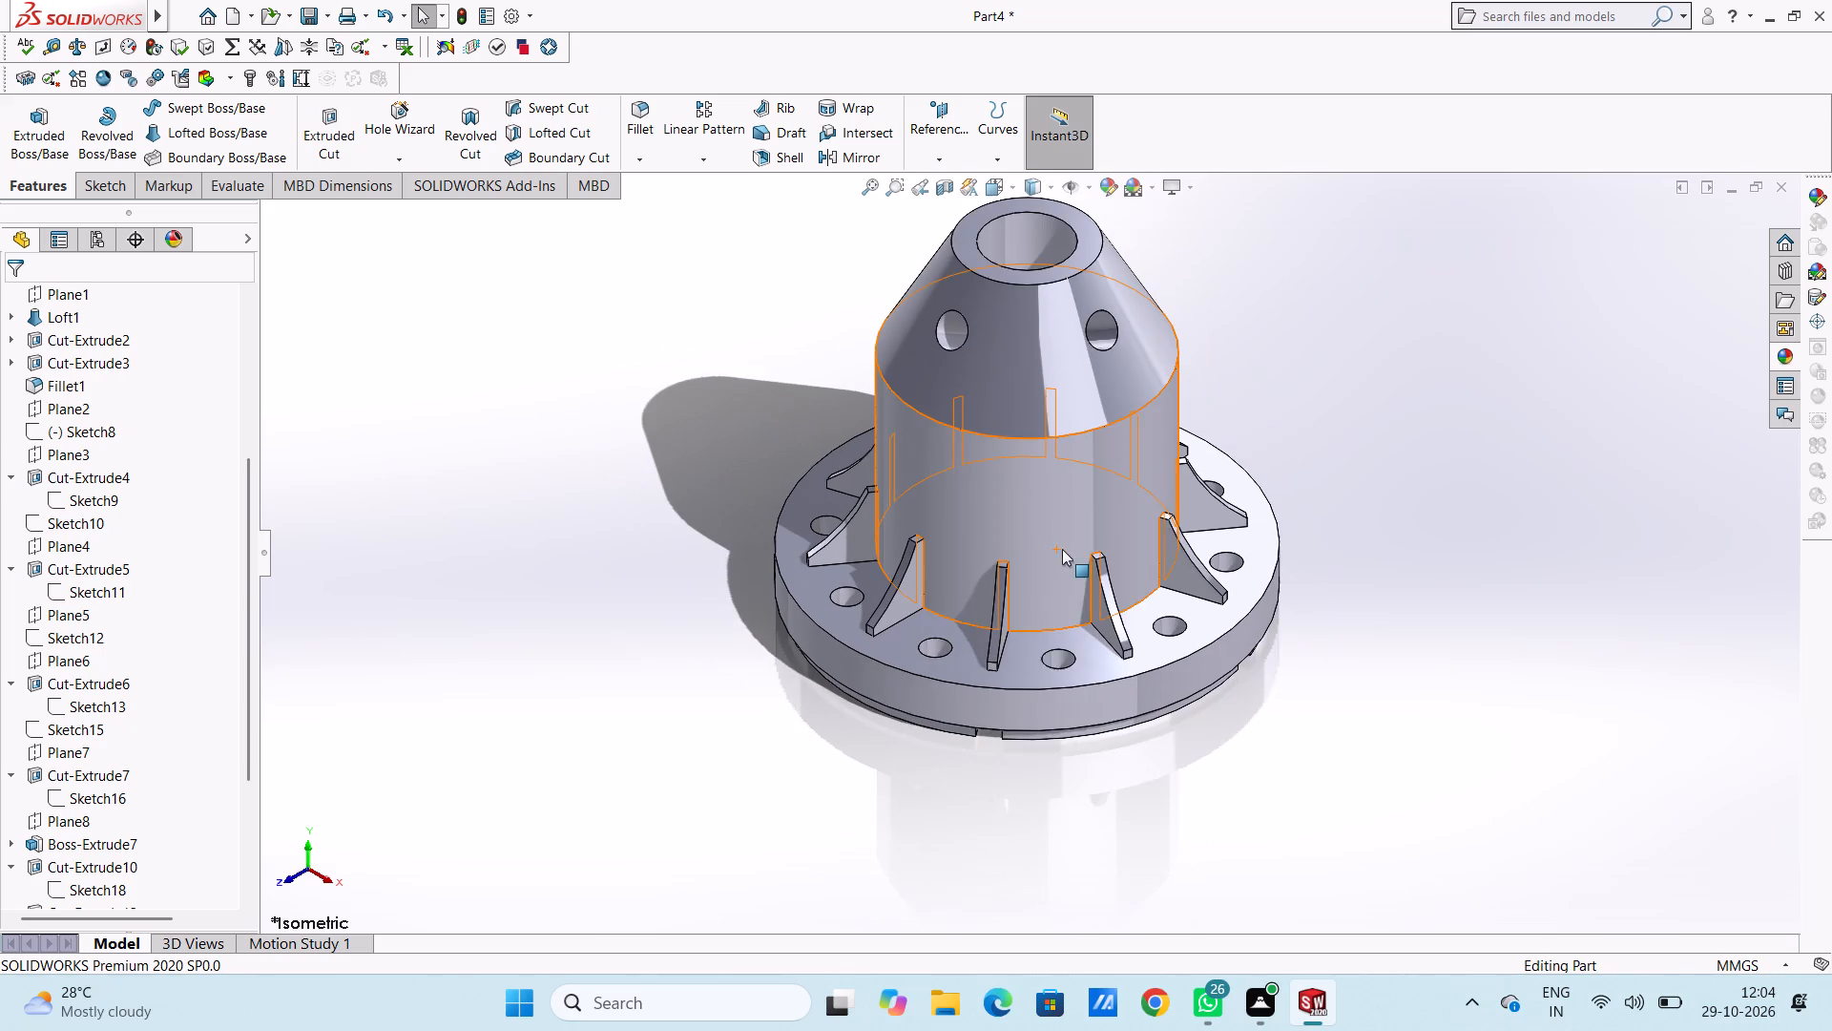
scroll(1039, 615, down, 1)
scroll(1045, 540, up, 2)
middle_drag(1364, 586, 1343, 564)
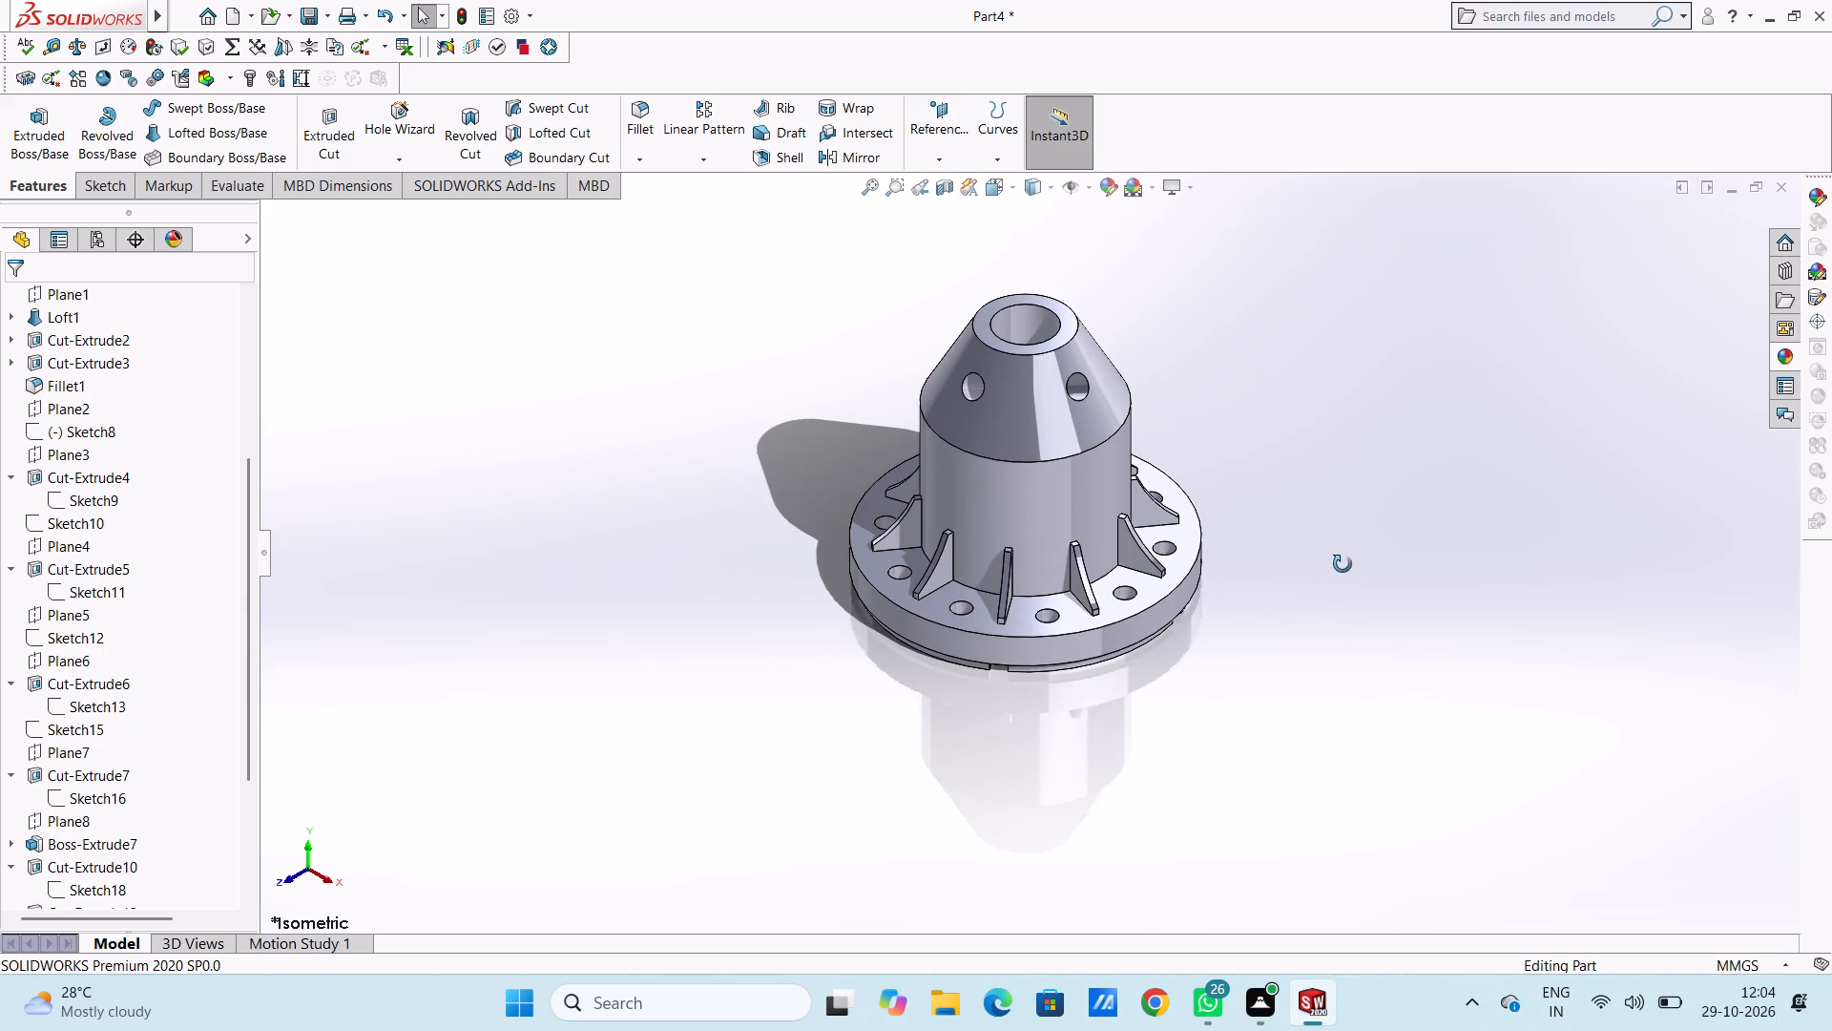
middle_drag(1343, 564, 1369, 603)
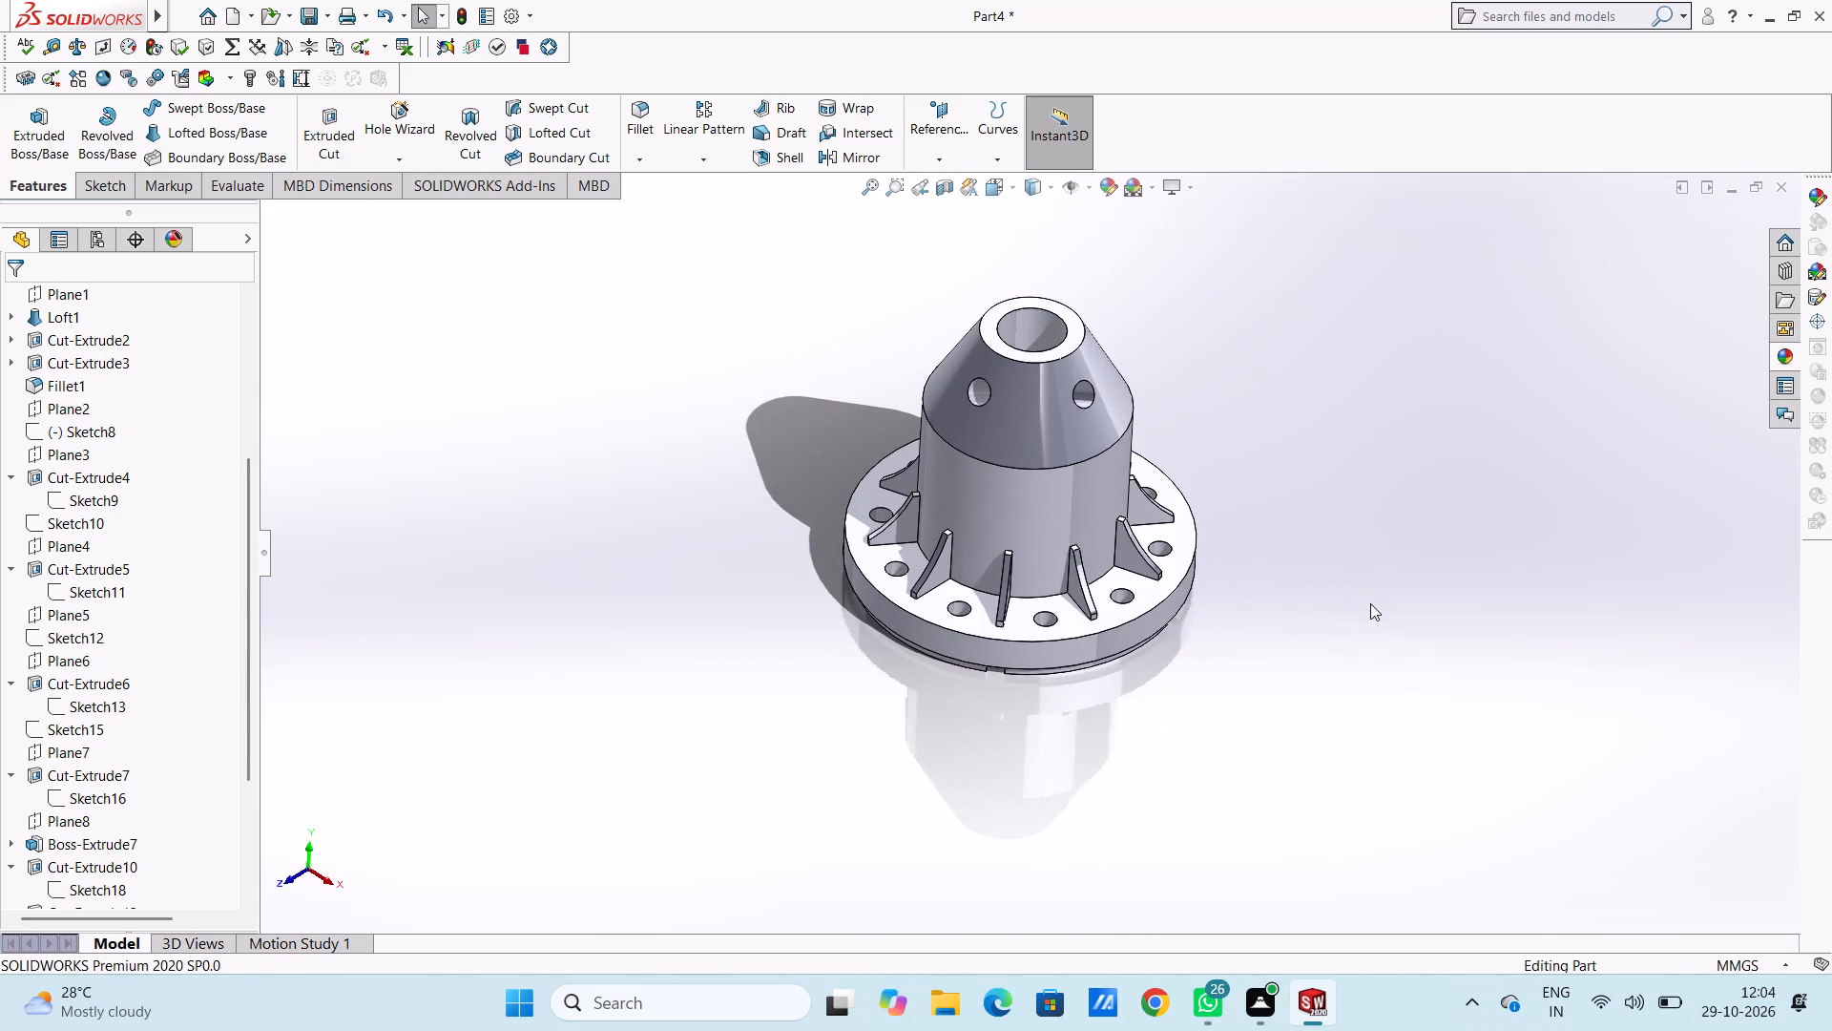
On the flange's upper face, sketch a circle about 15.4 mm in diameter, concentric with the hole just clockwise of the 12 o'clock rib.
key(ctrl+5)
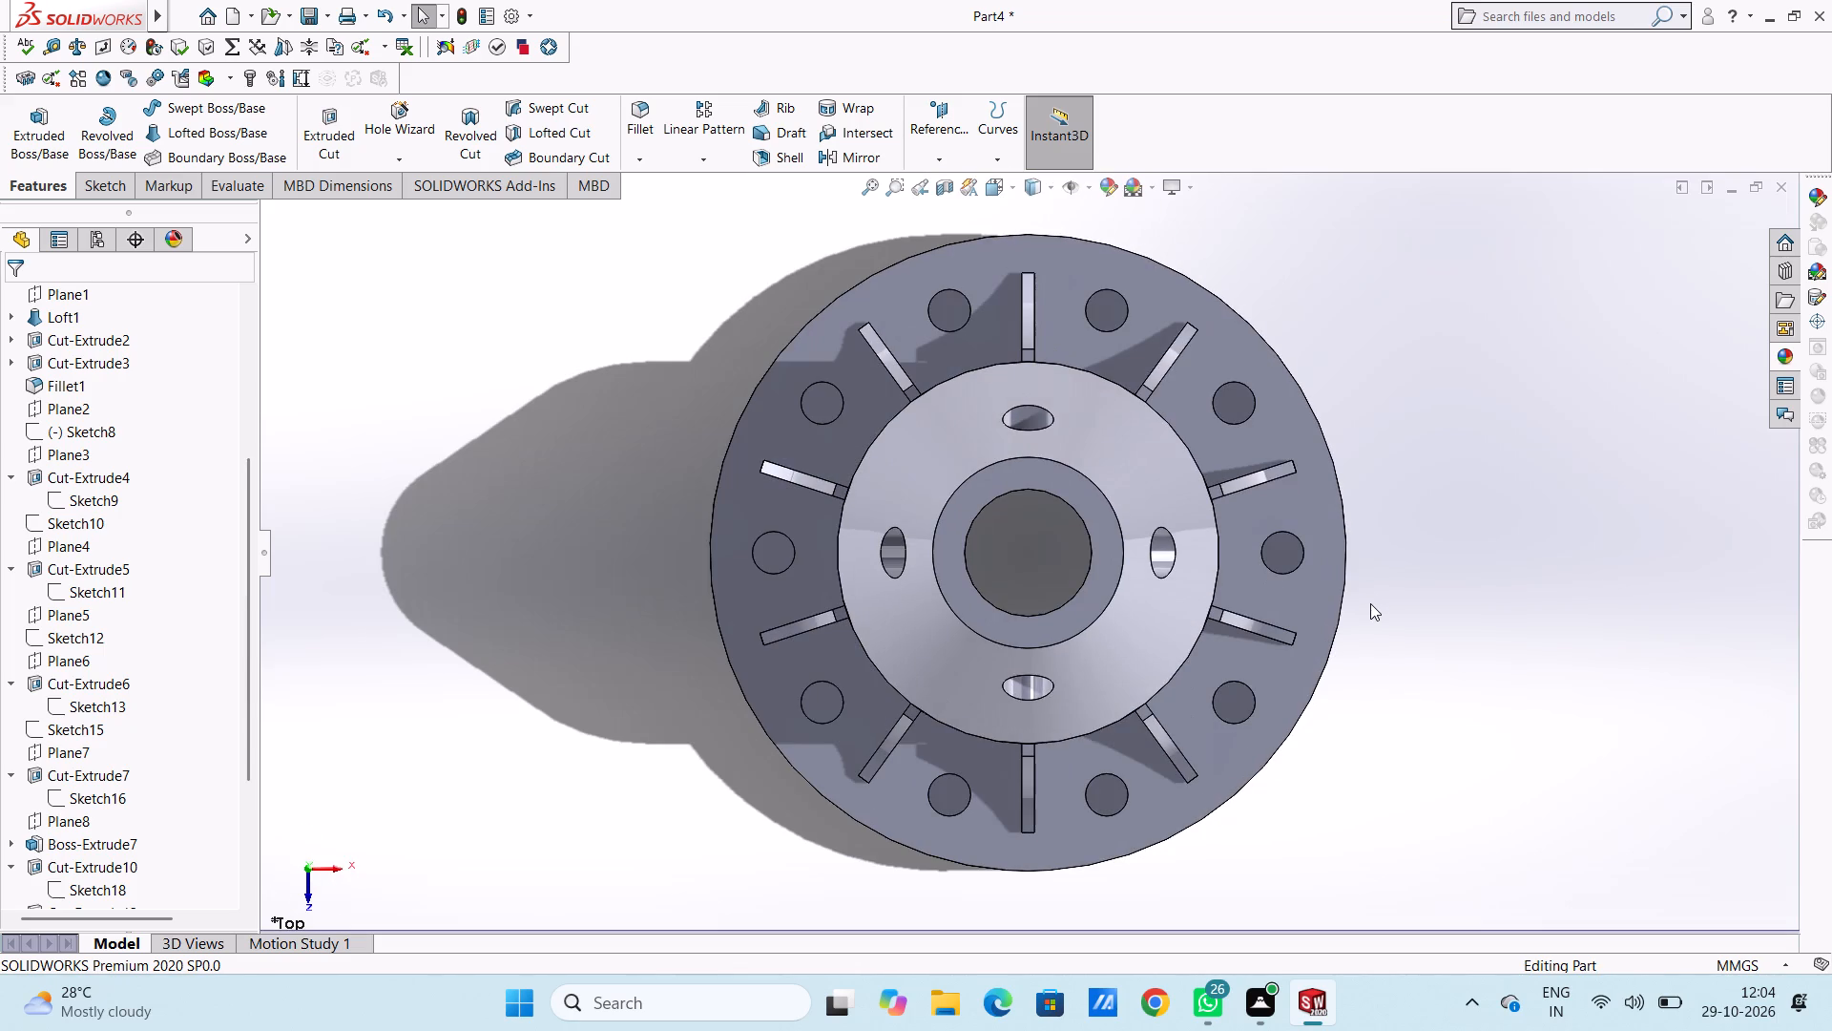
scroll(1045, 330, down, 2)
click(1072, 286)
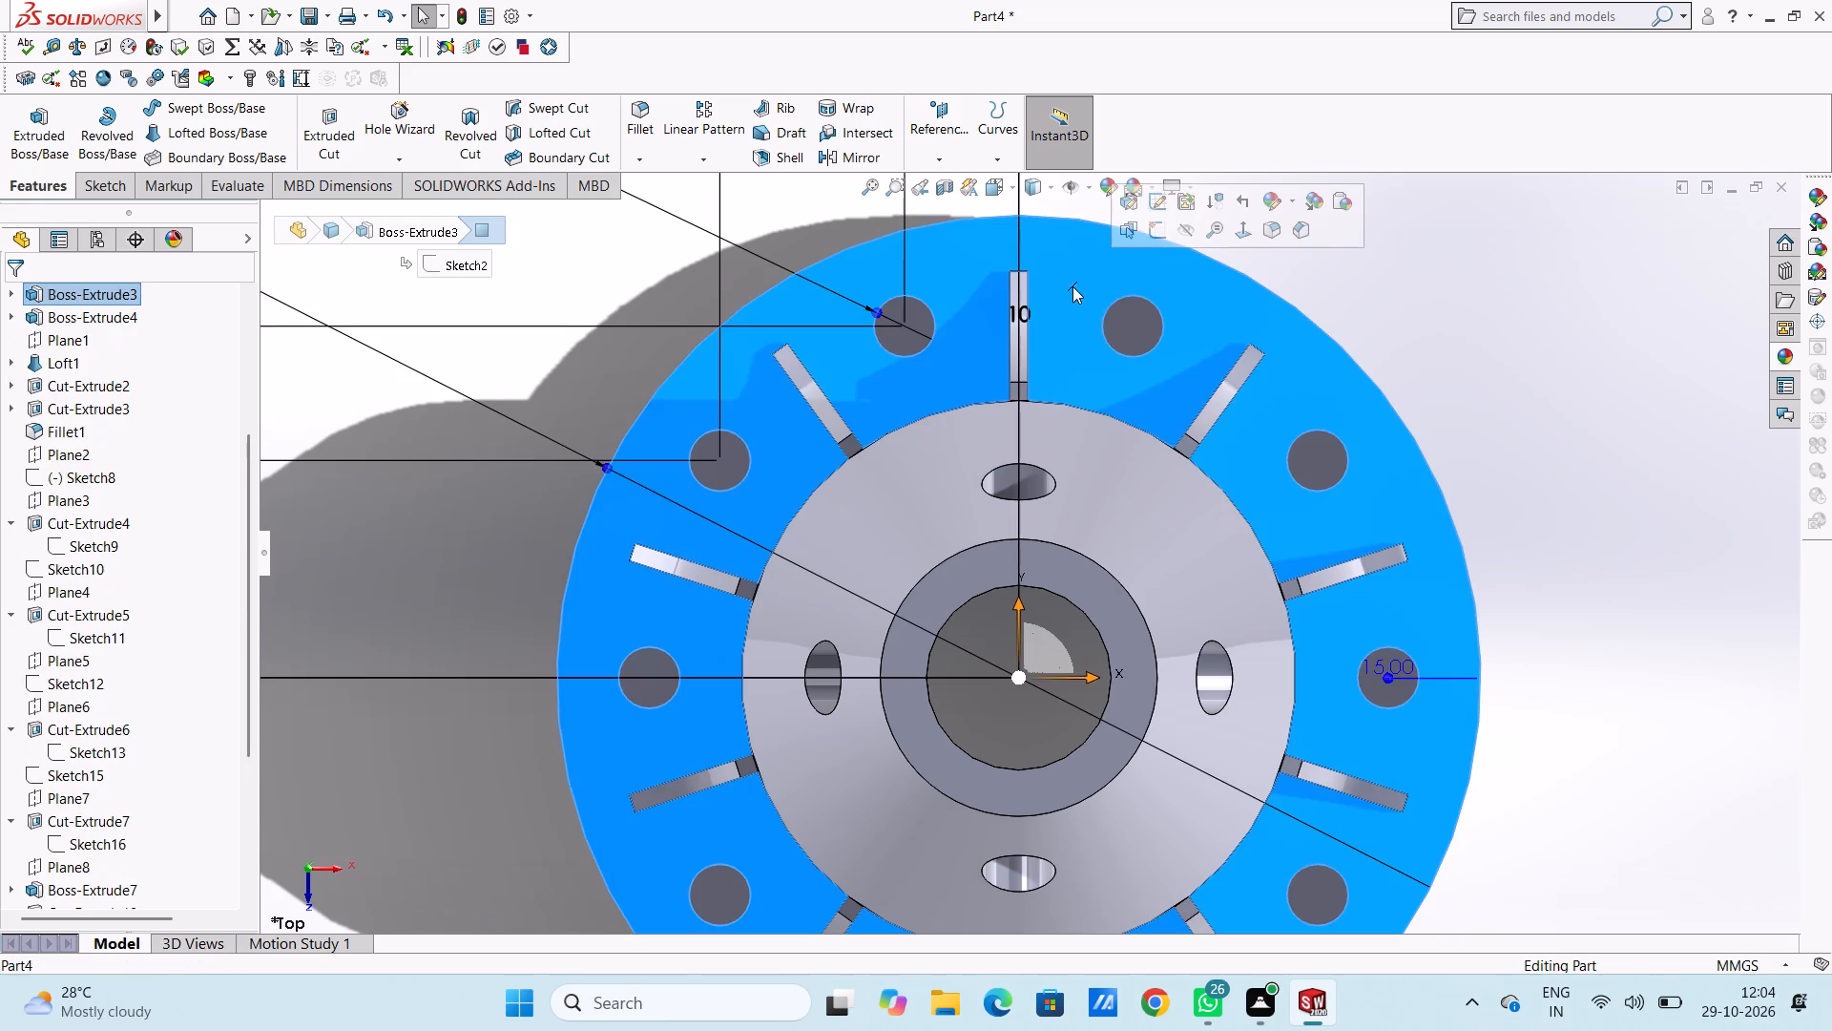
click(1157, 240)
click(1425, 314)
scroll(1084, 401, up, 3)
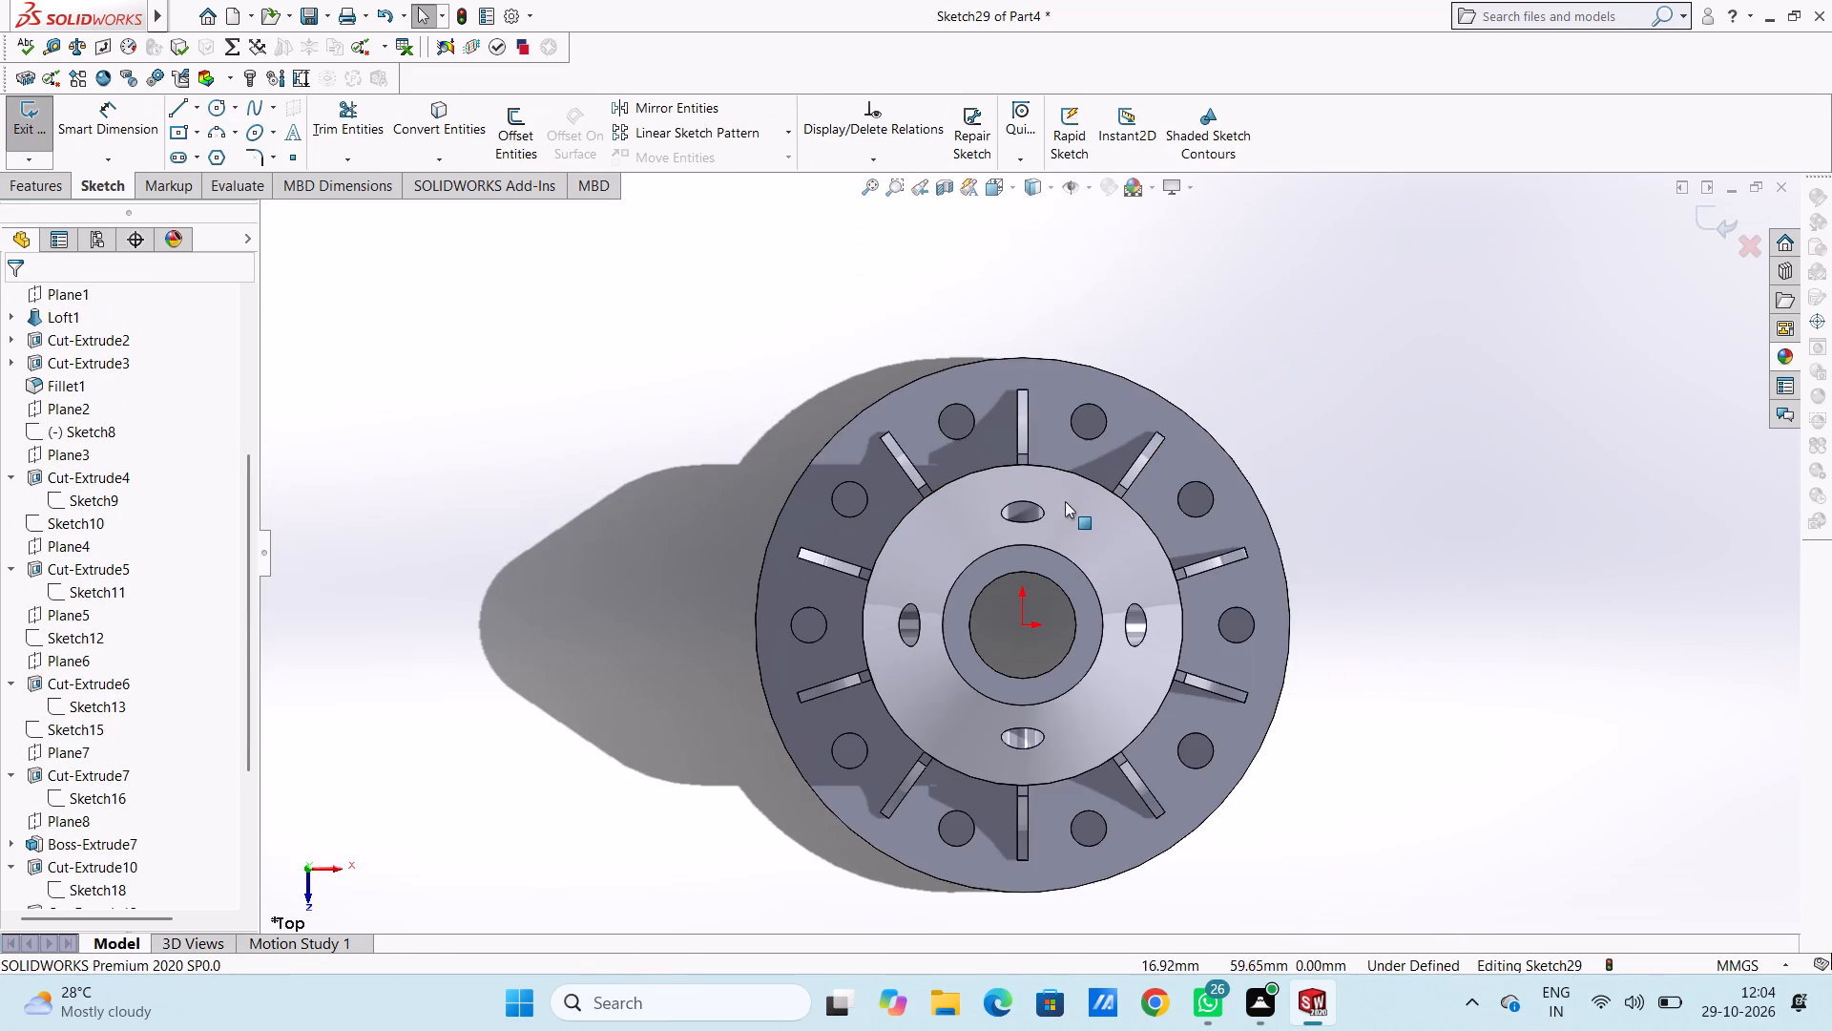
scroll(993, 738, down, 1)
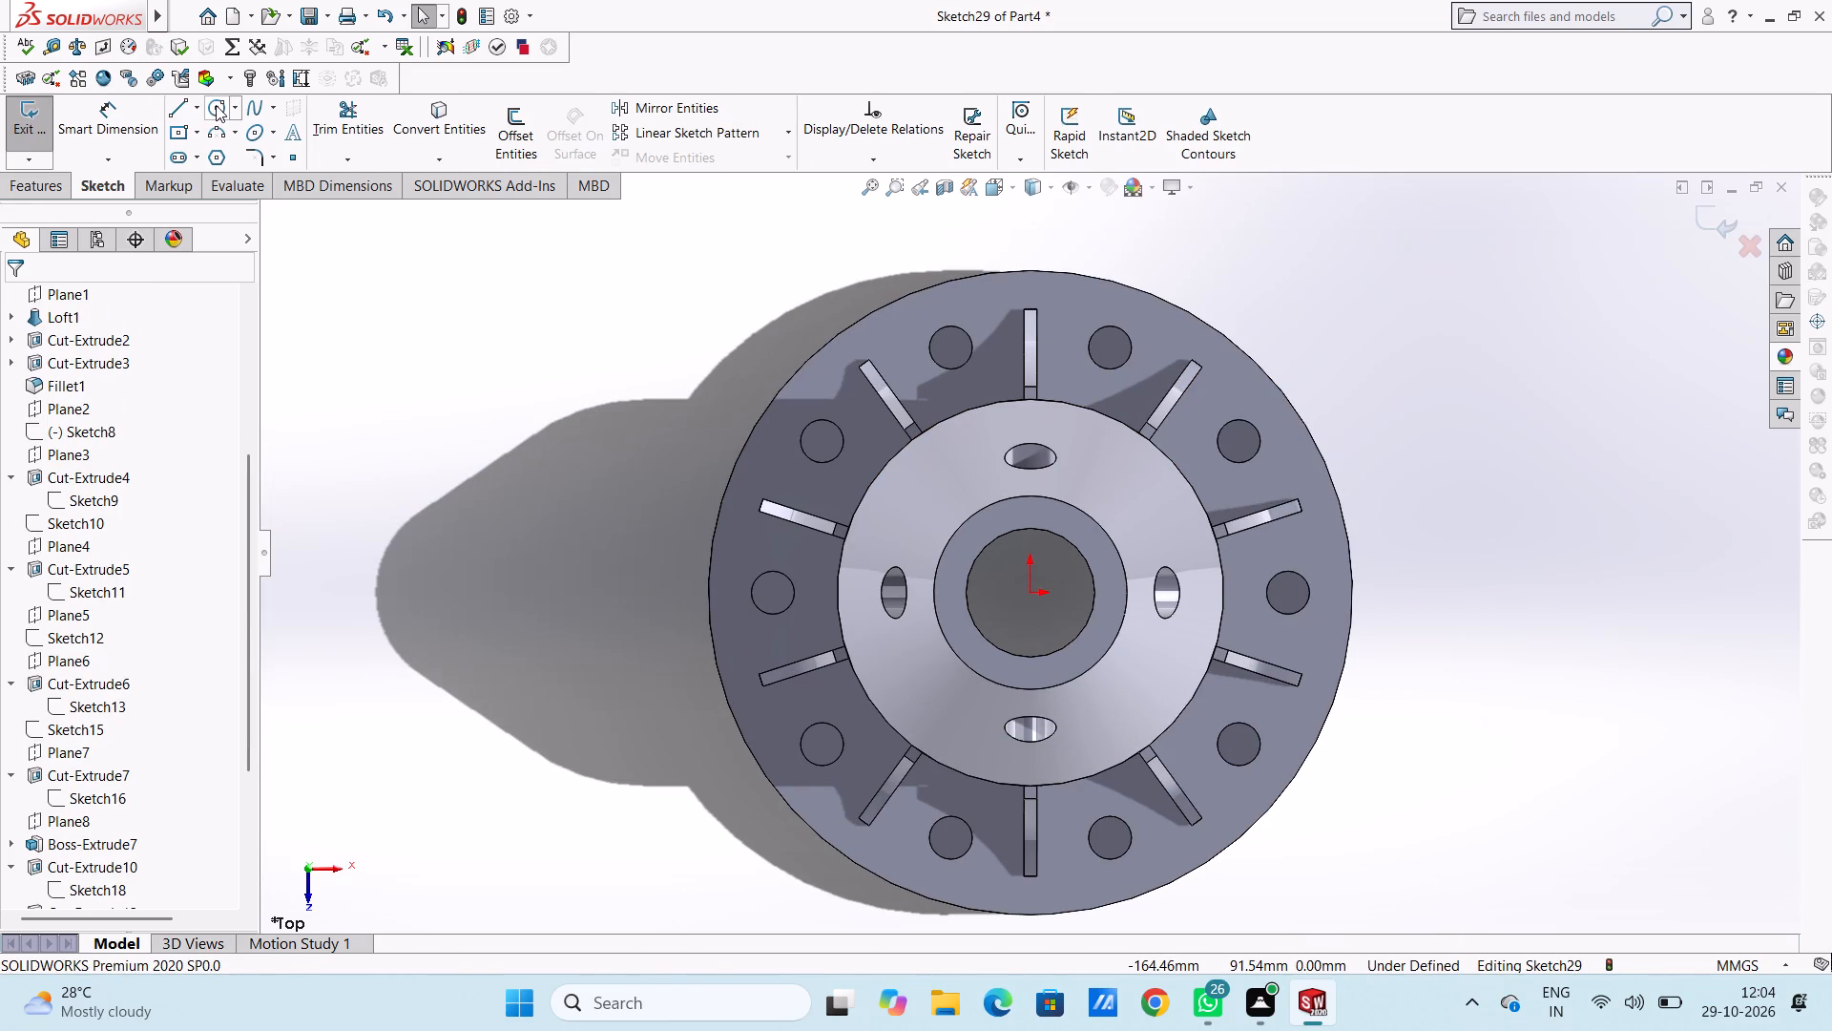
click(216, 105)
scroll(1097, 353, down, 4)
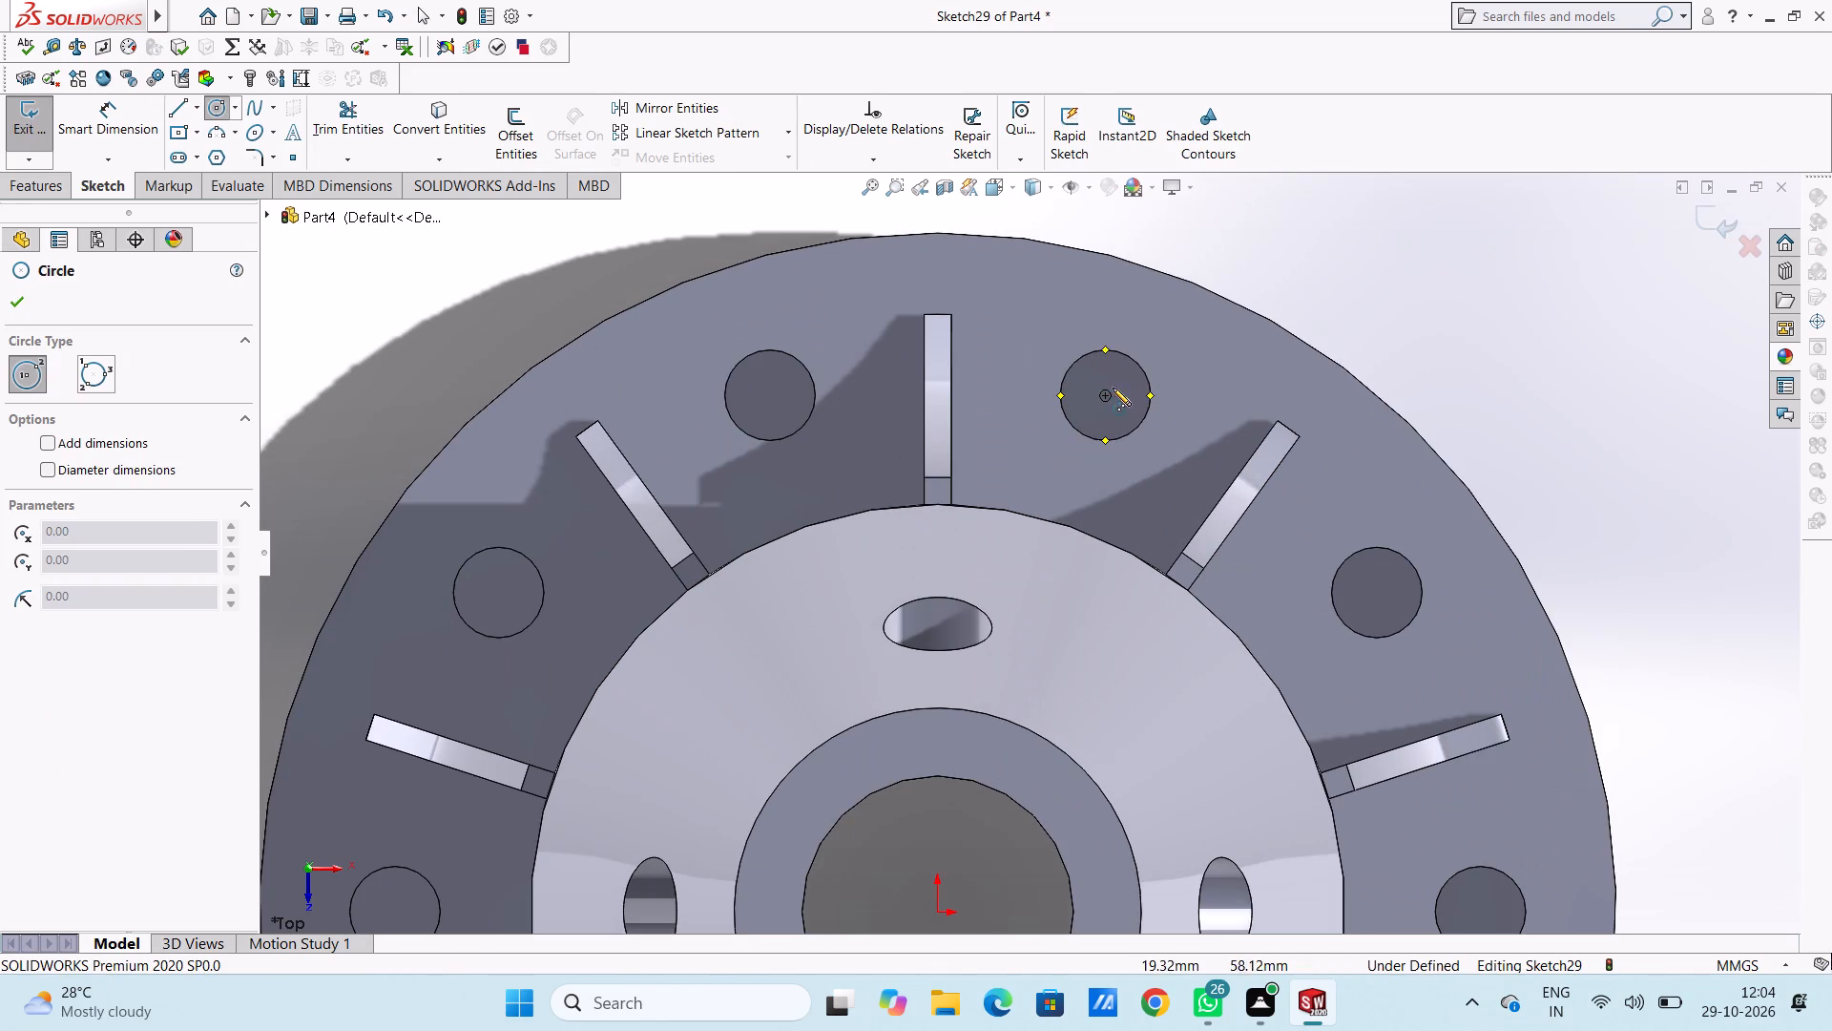
click(1103, 396)
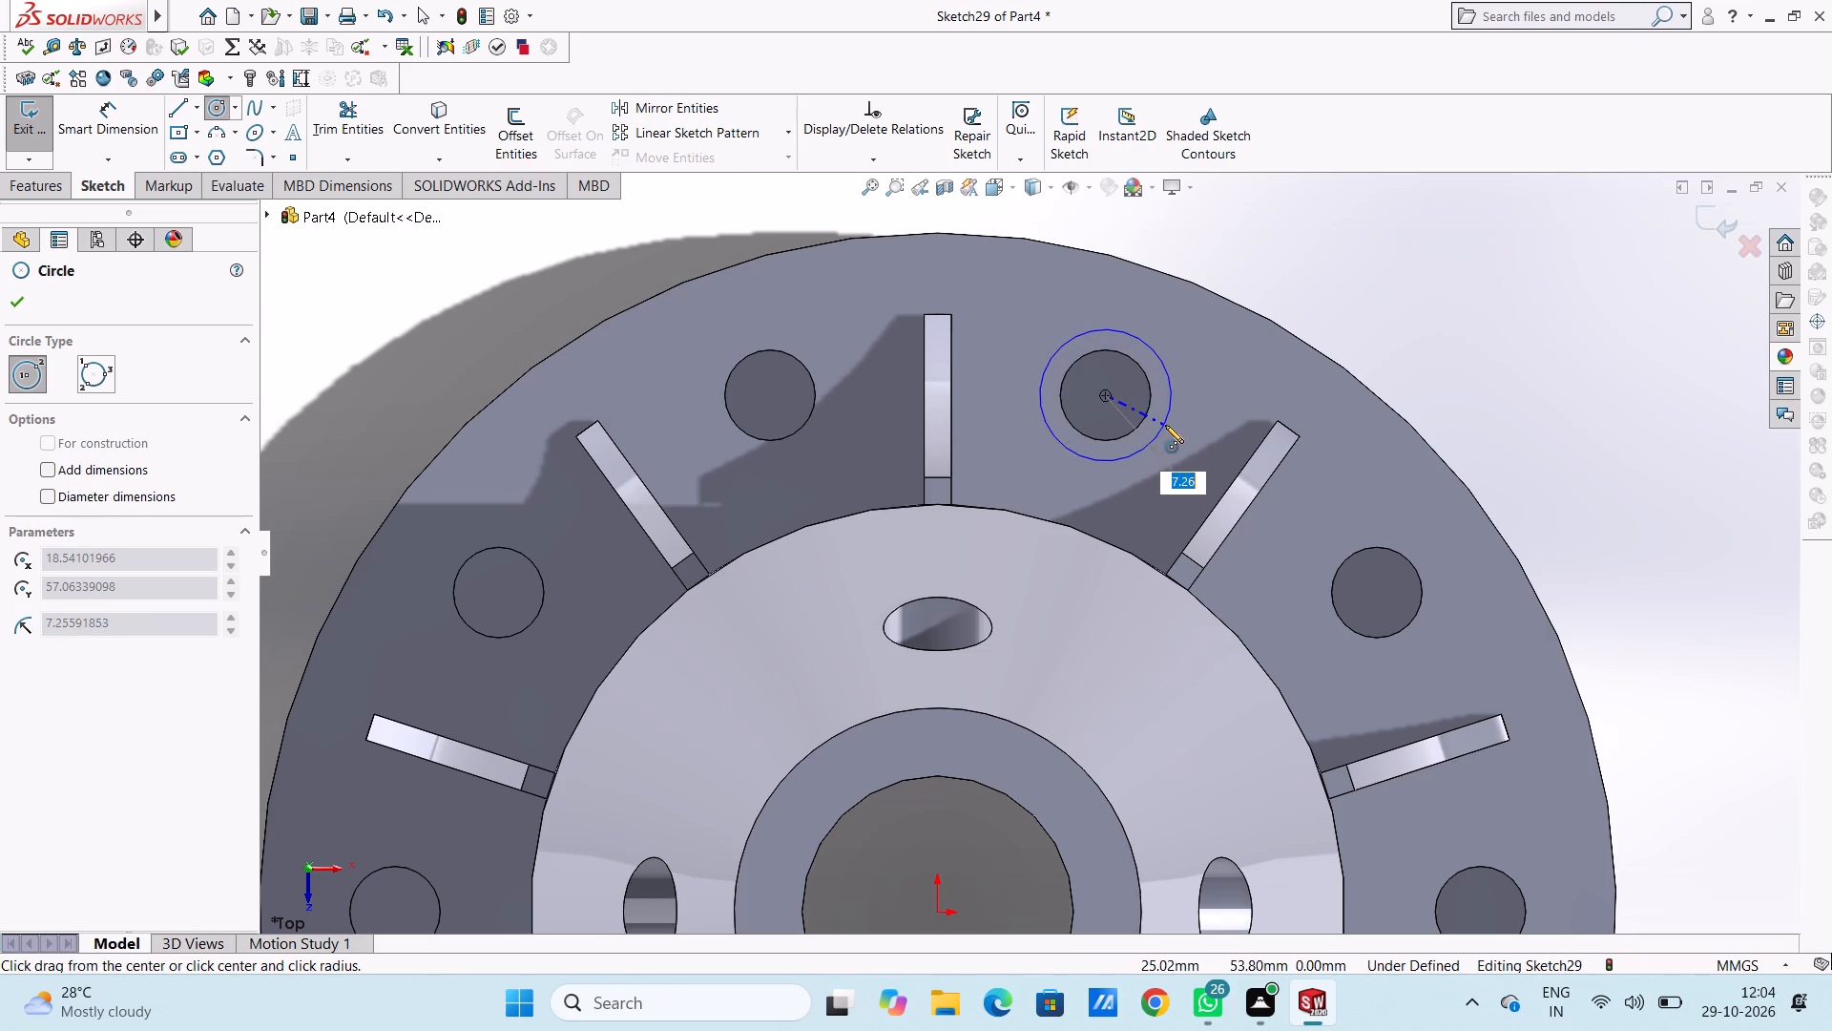
click(1166, 430)
scroll(1132, 353, up, 5)
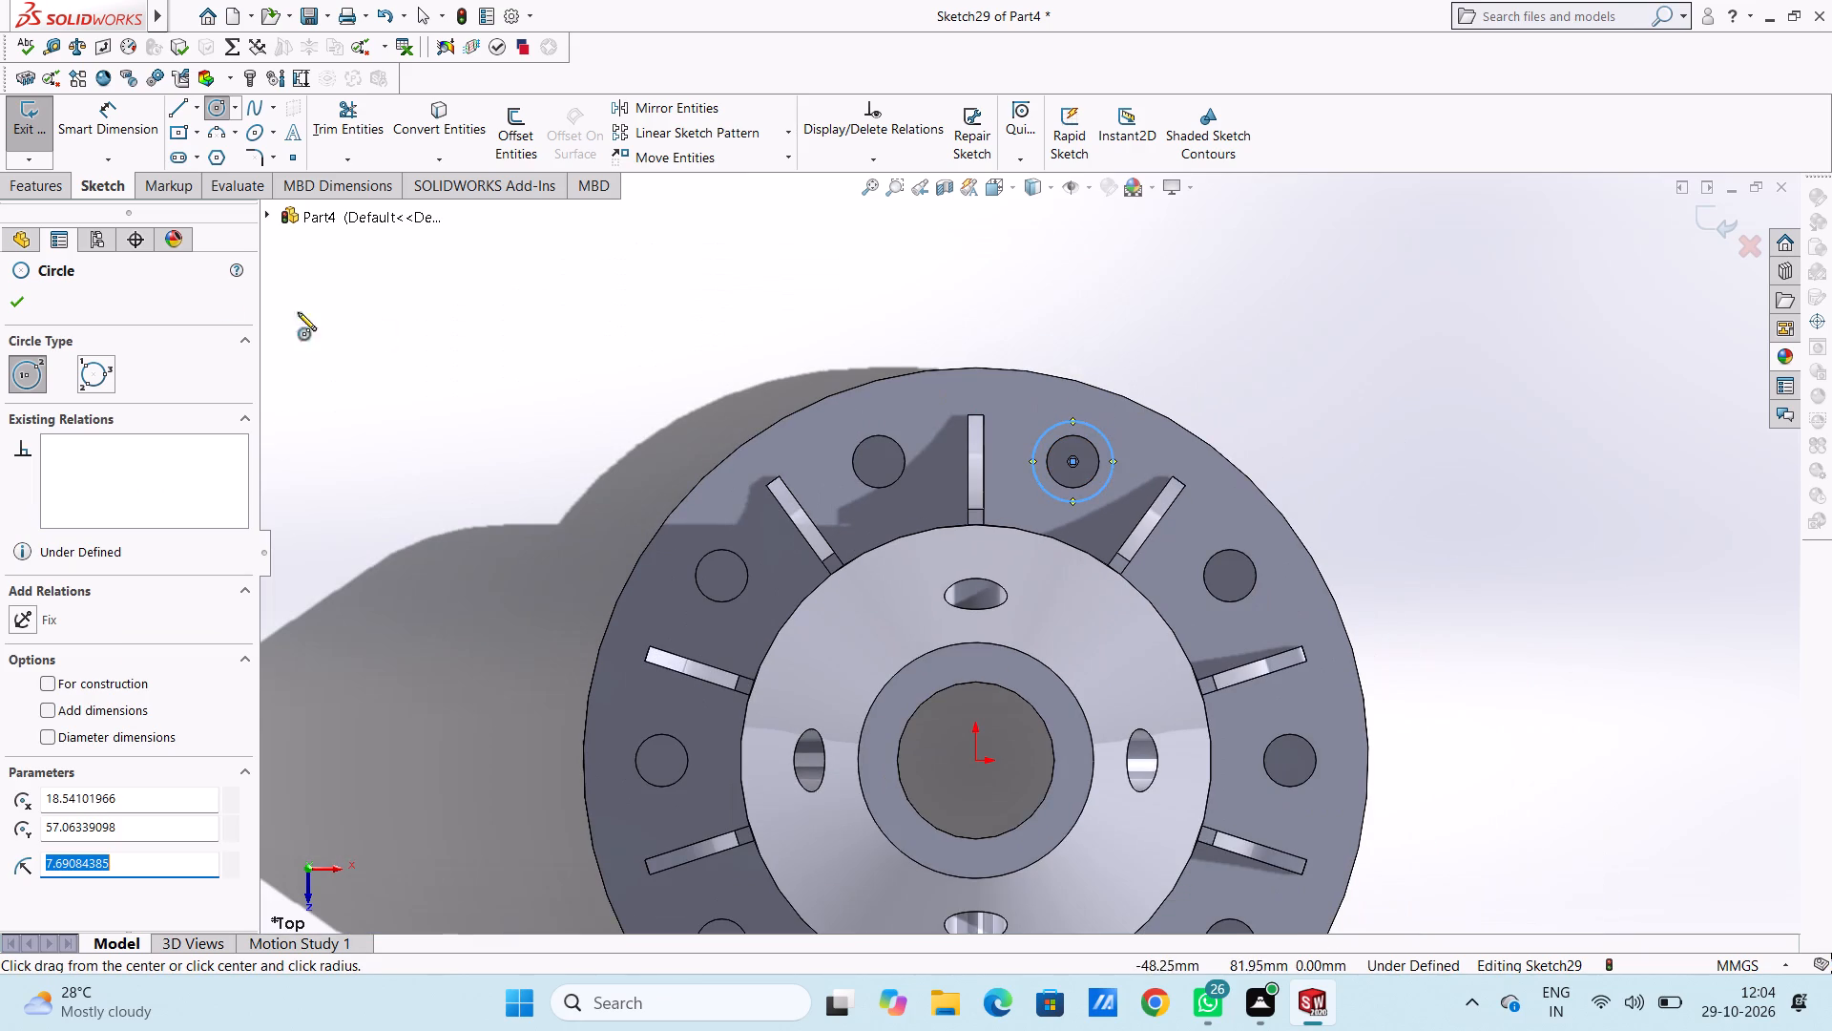
click(15, 297)
click(593, 374)
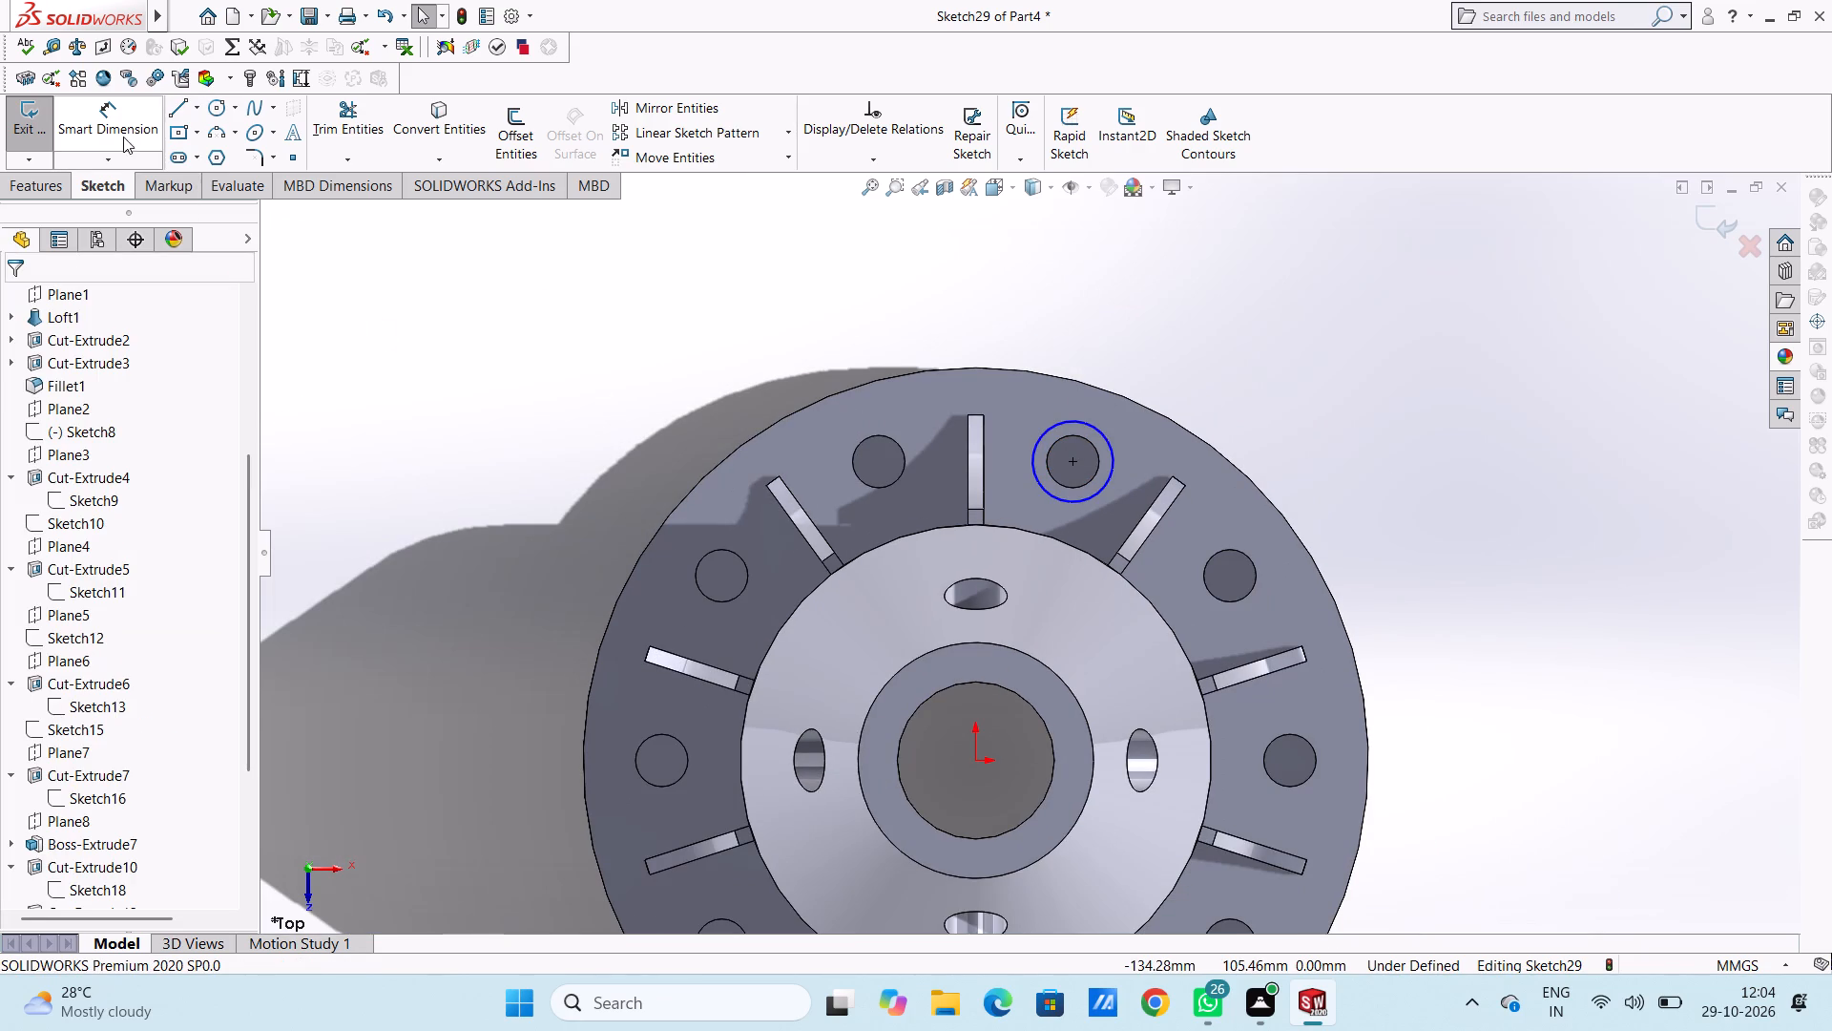
Dimension the new circle around the flange hole with a diameter of 15 mm.
click(127, 118)
click(1105, 431)
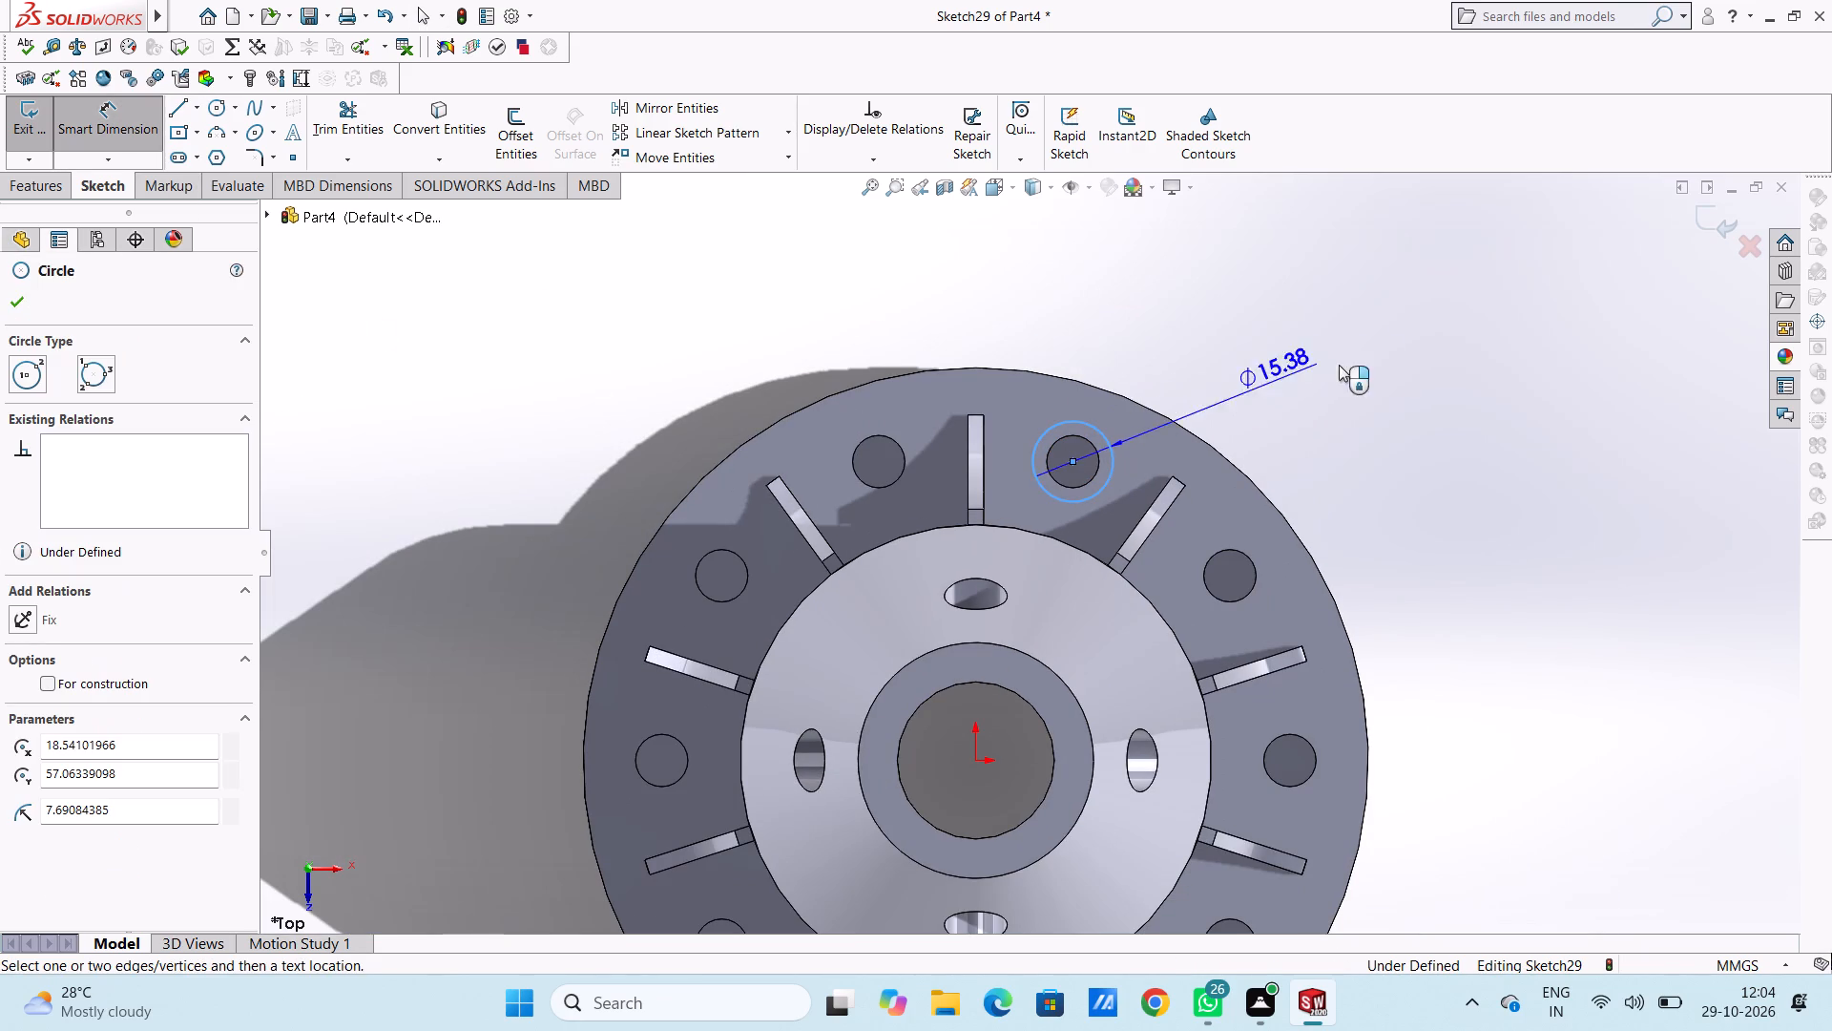
click(1407, 364)
text(15)
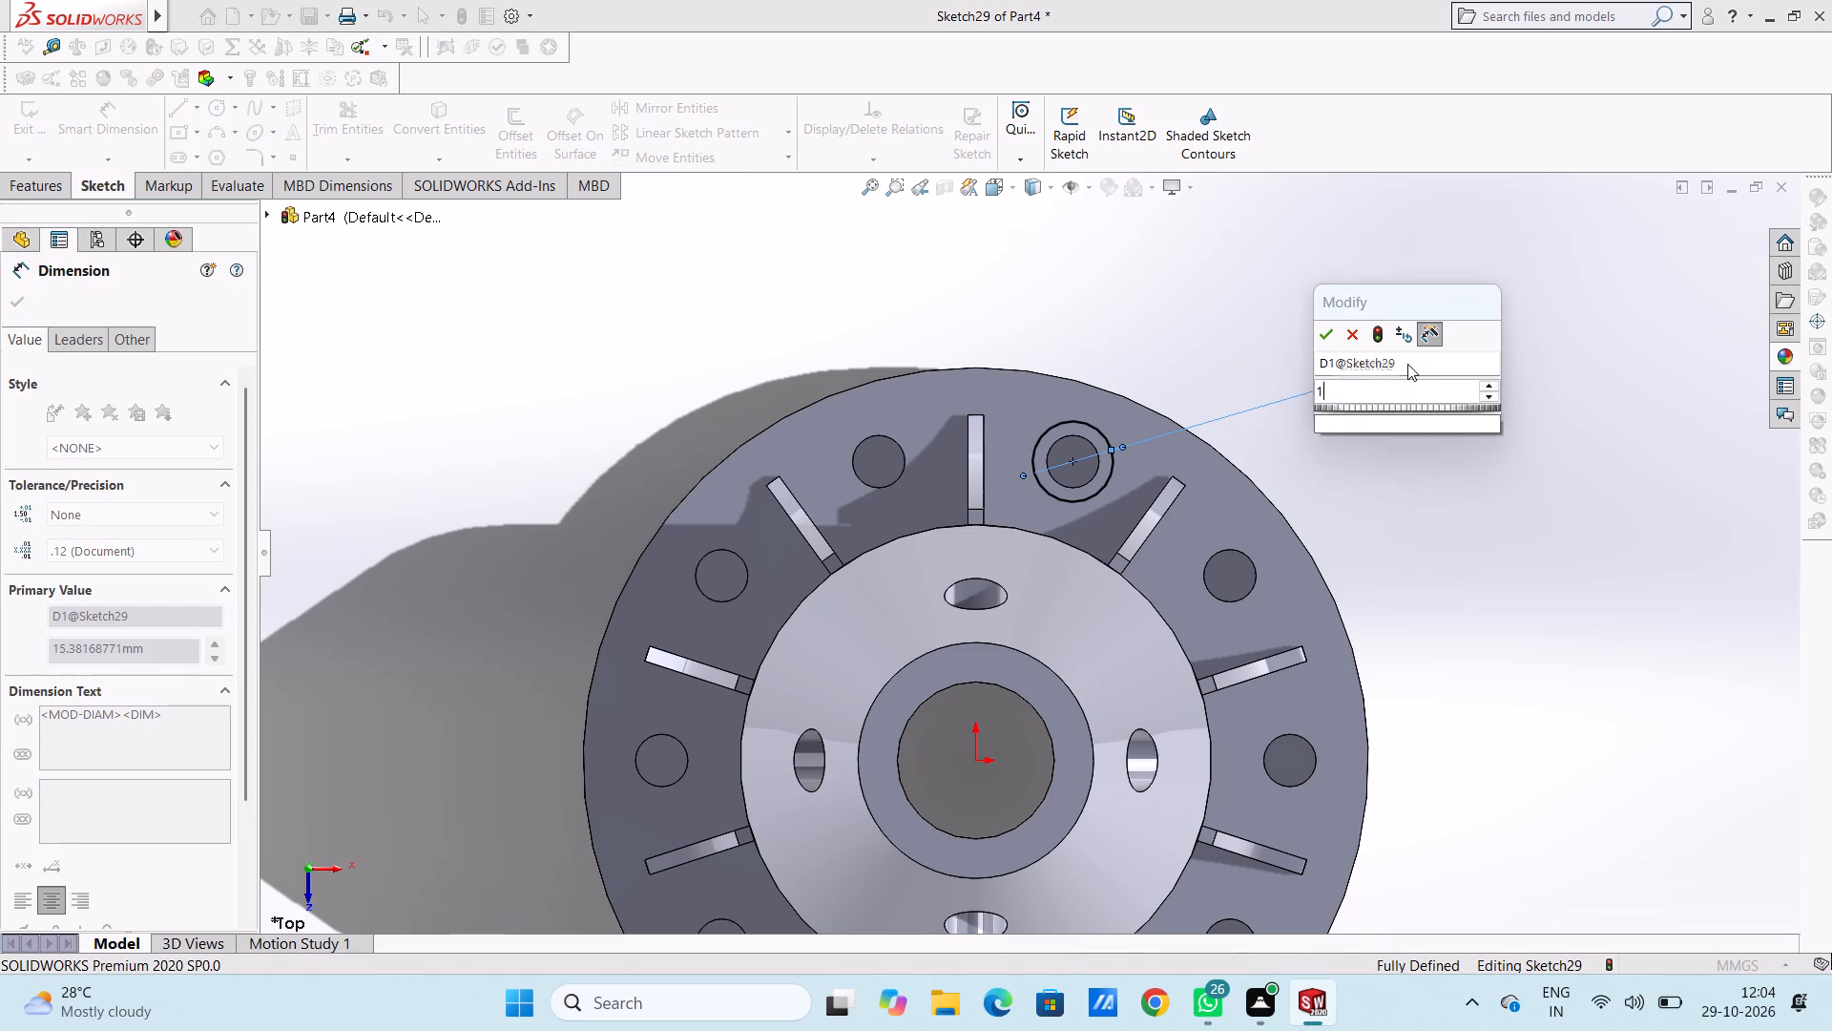
key(Return)
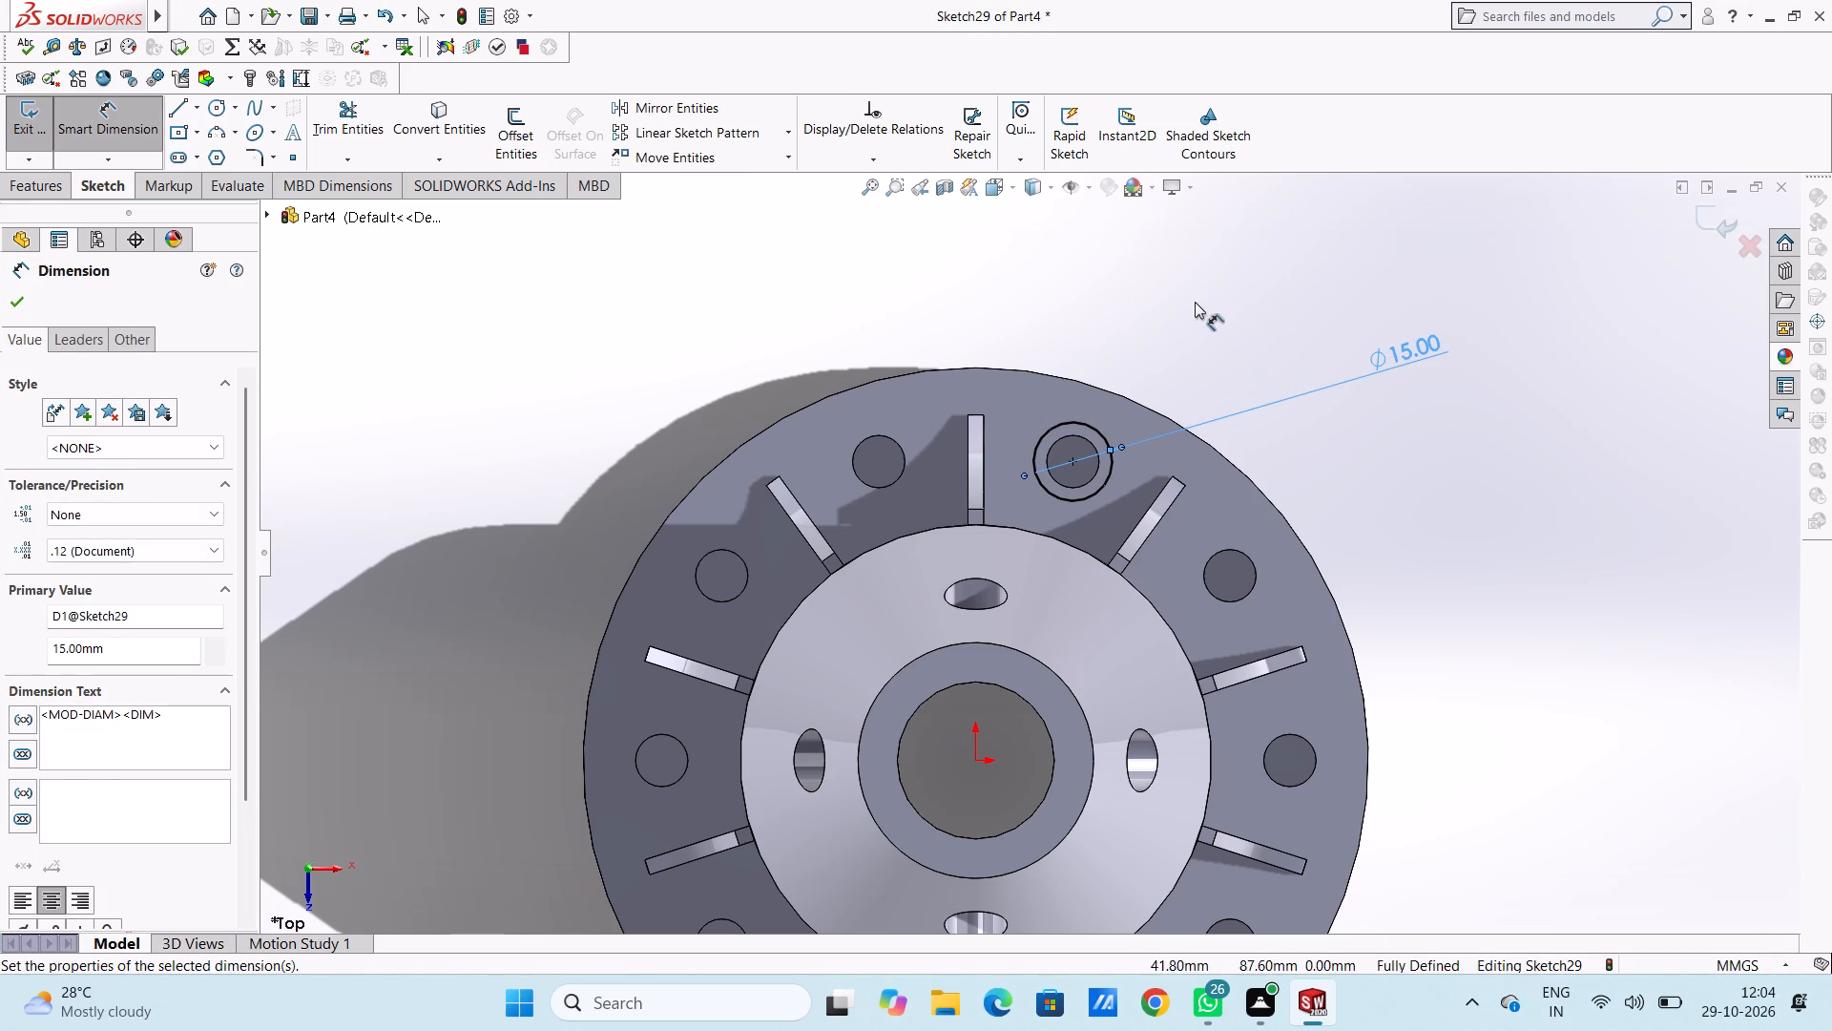
click(1195, 302)
scroll(1193, 404, up, 4)
scroll(885, 1000, down, 2)
scroll(1033, 836, down, 2)
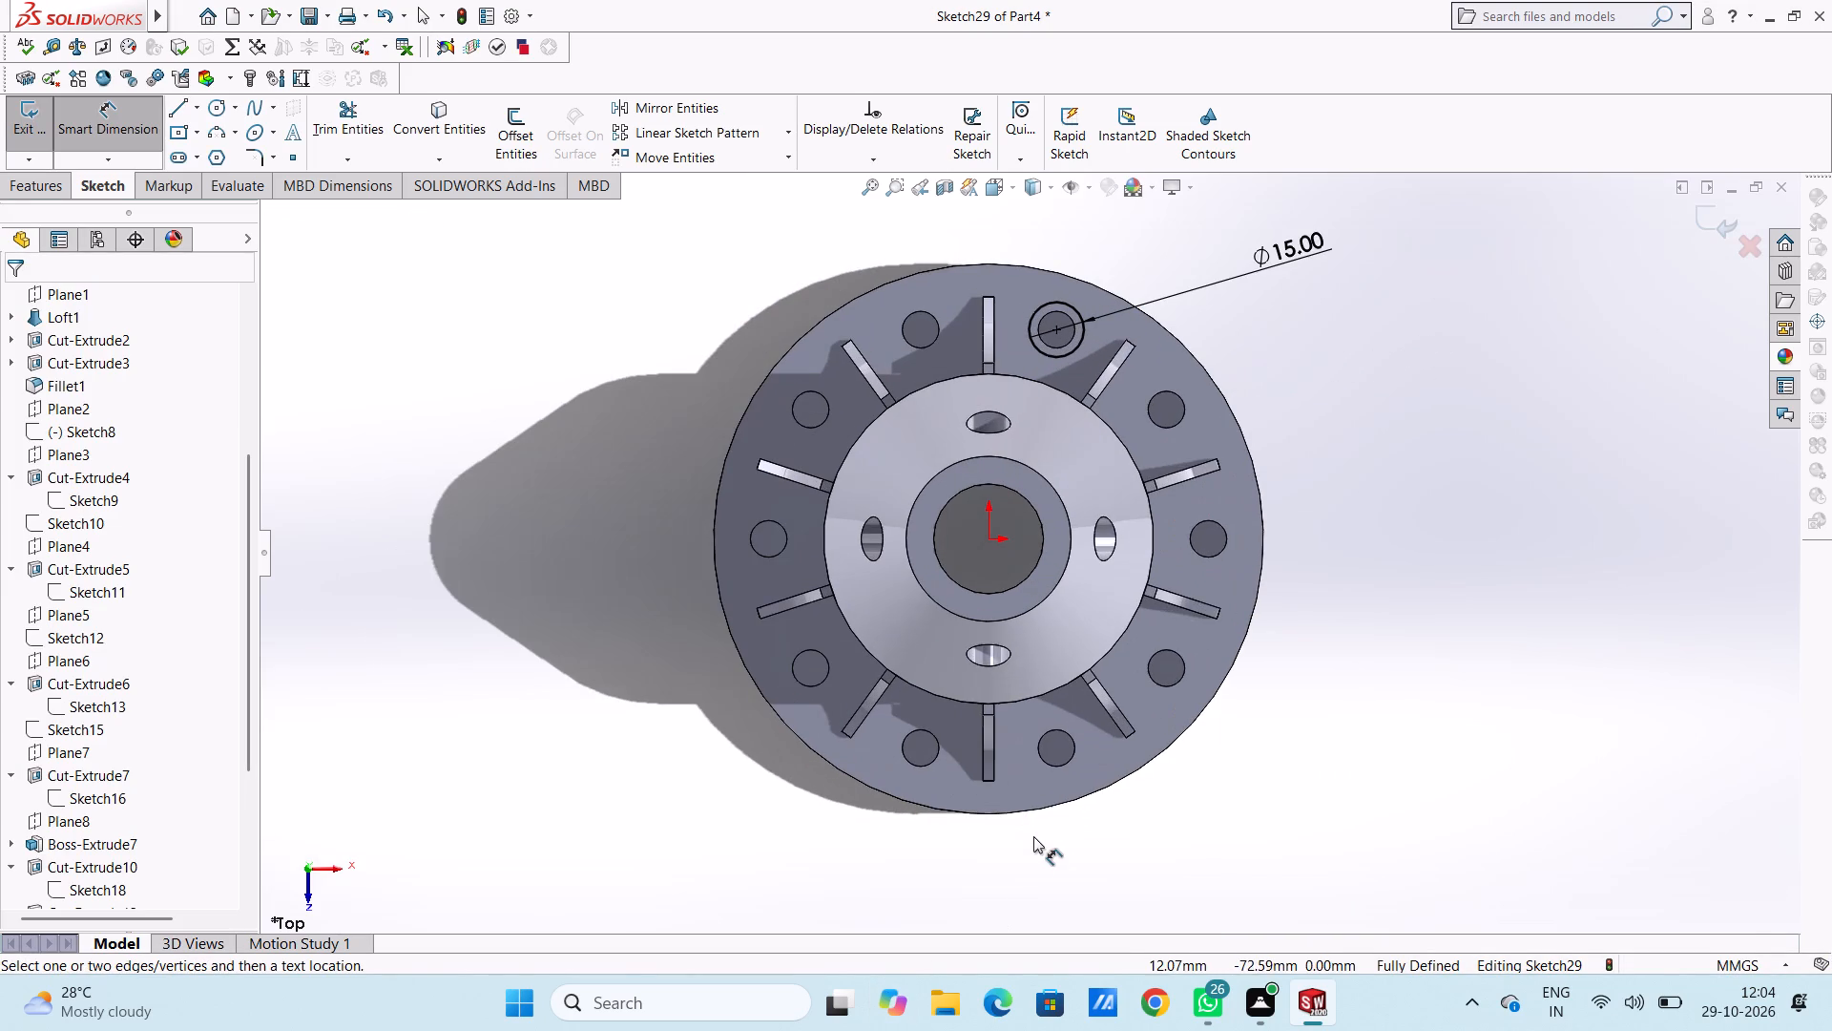
click(106, 138)
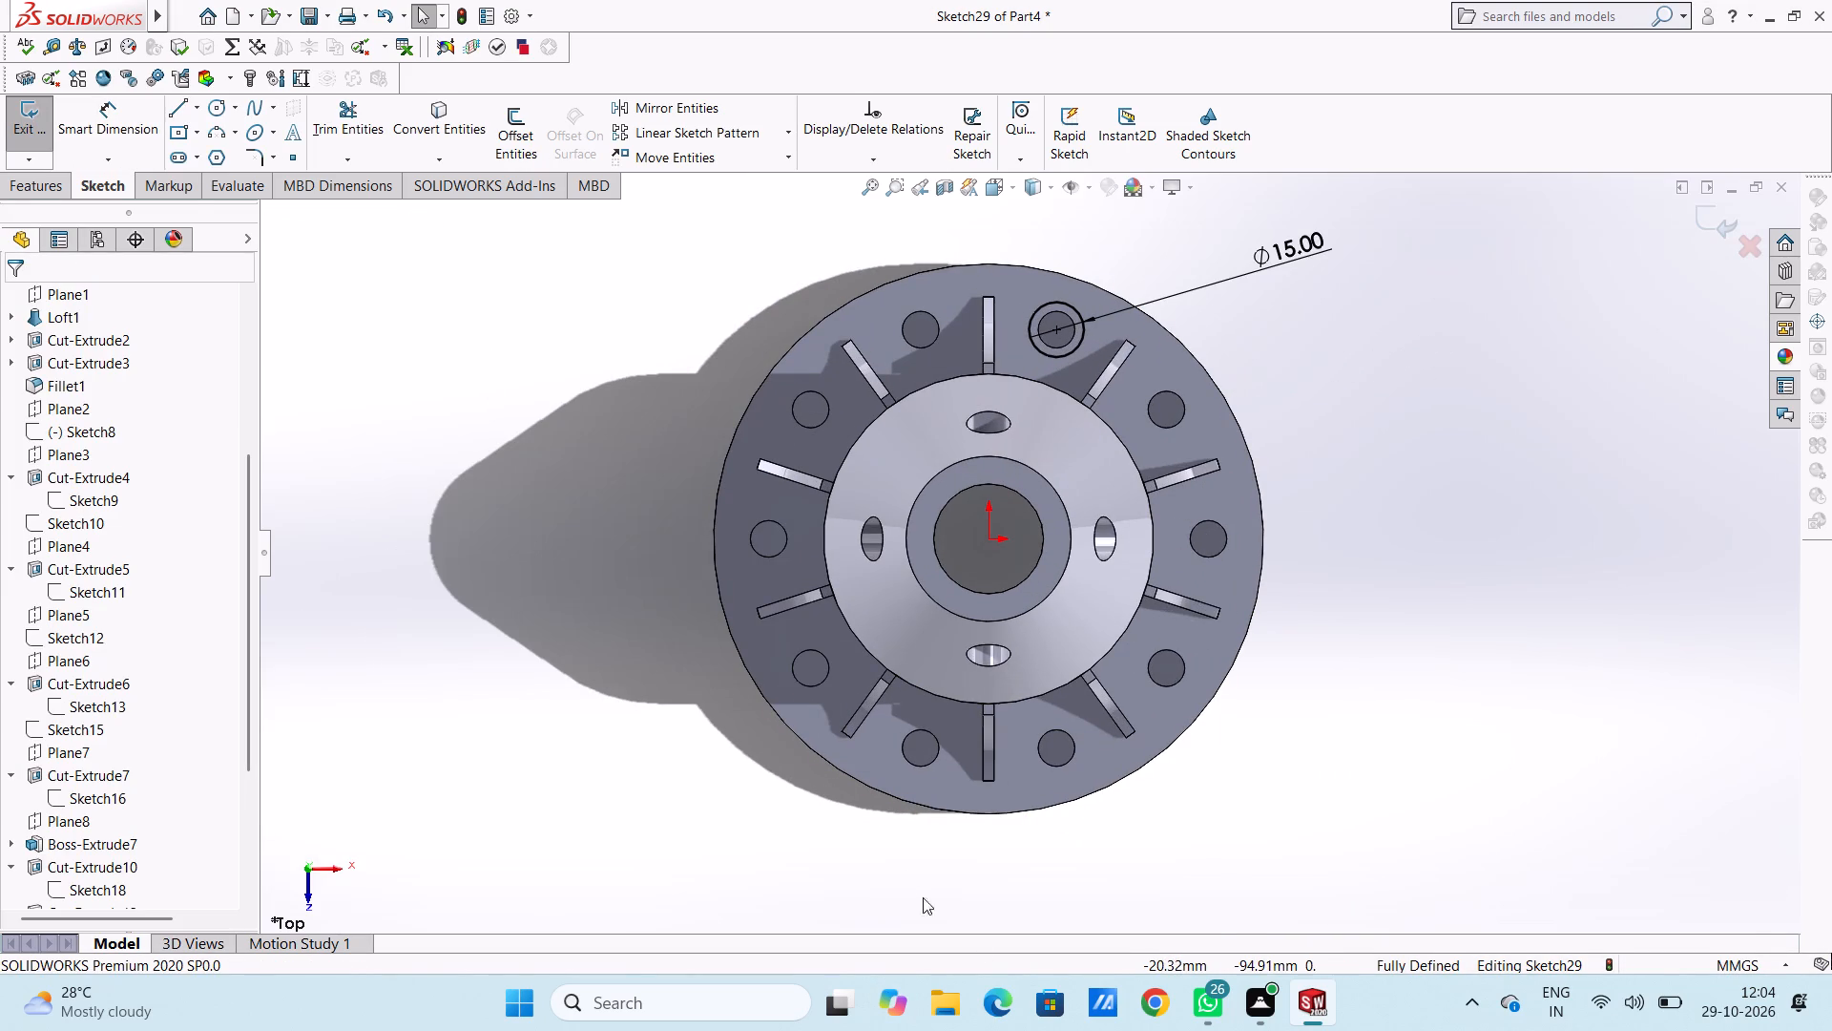
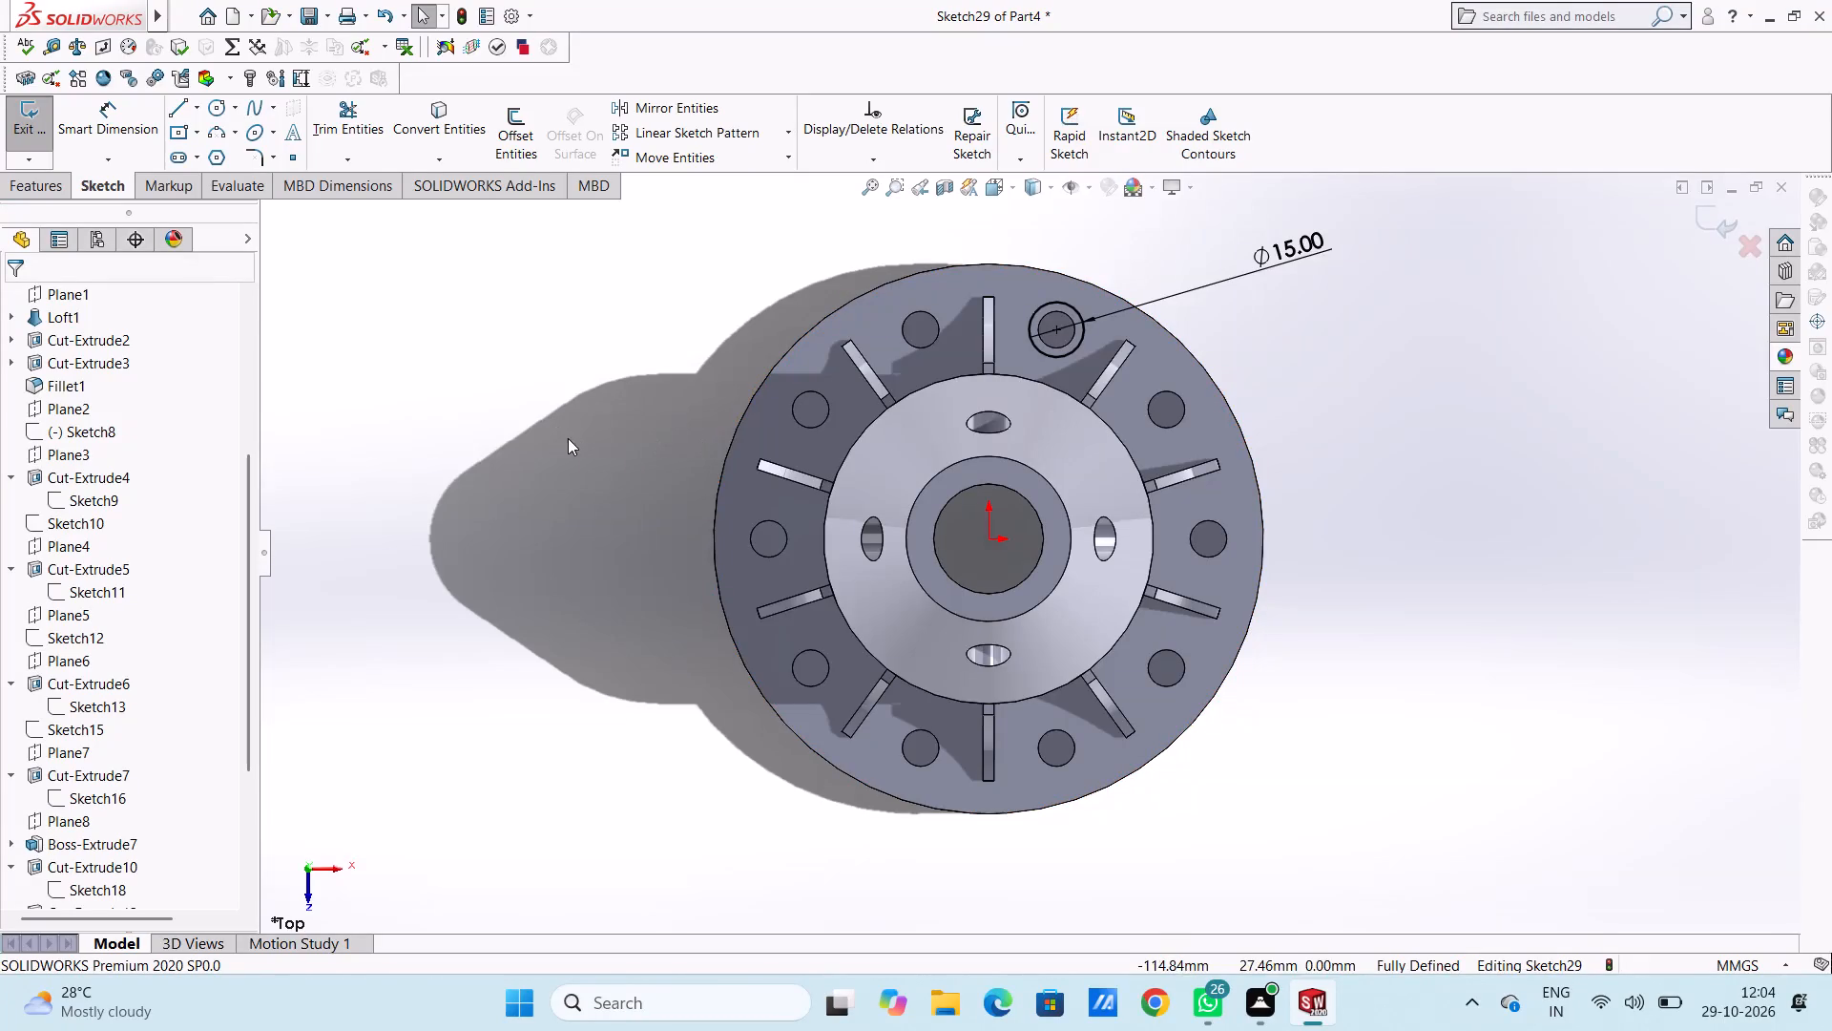
Circular-pattern the 15 mm sketch circle about the origin with 10 equally spaced instances over 360°.
click(1069, 356)
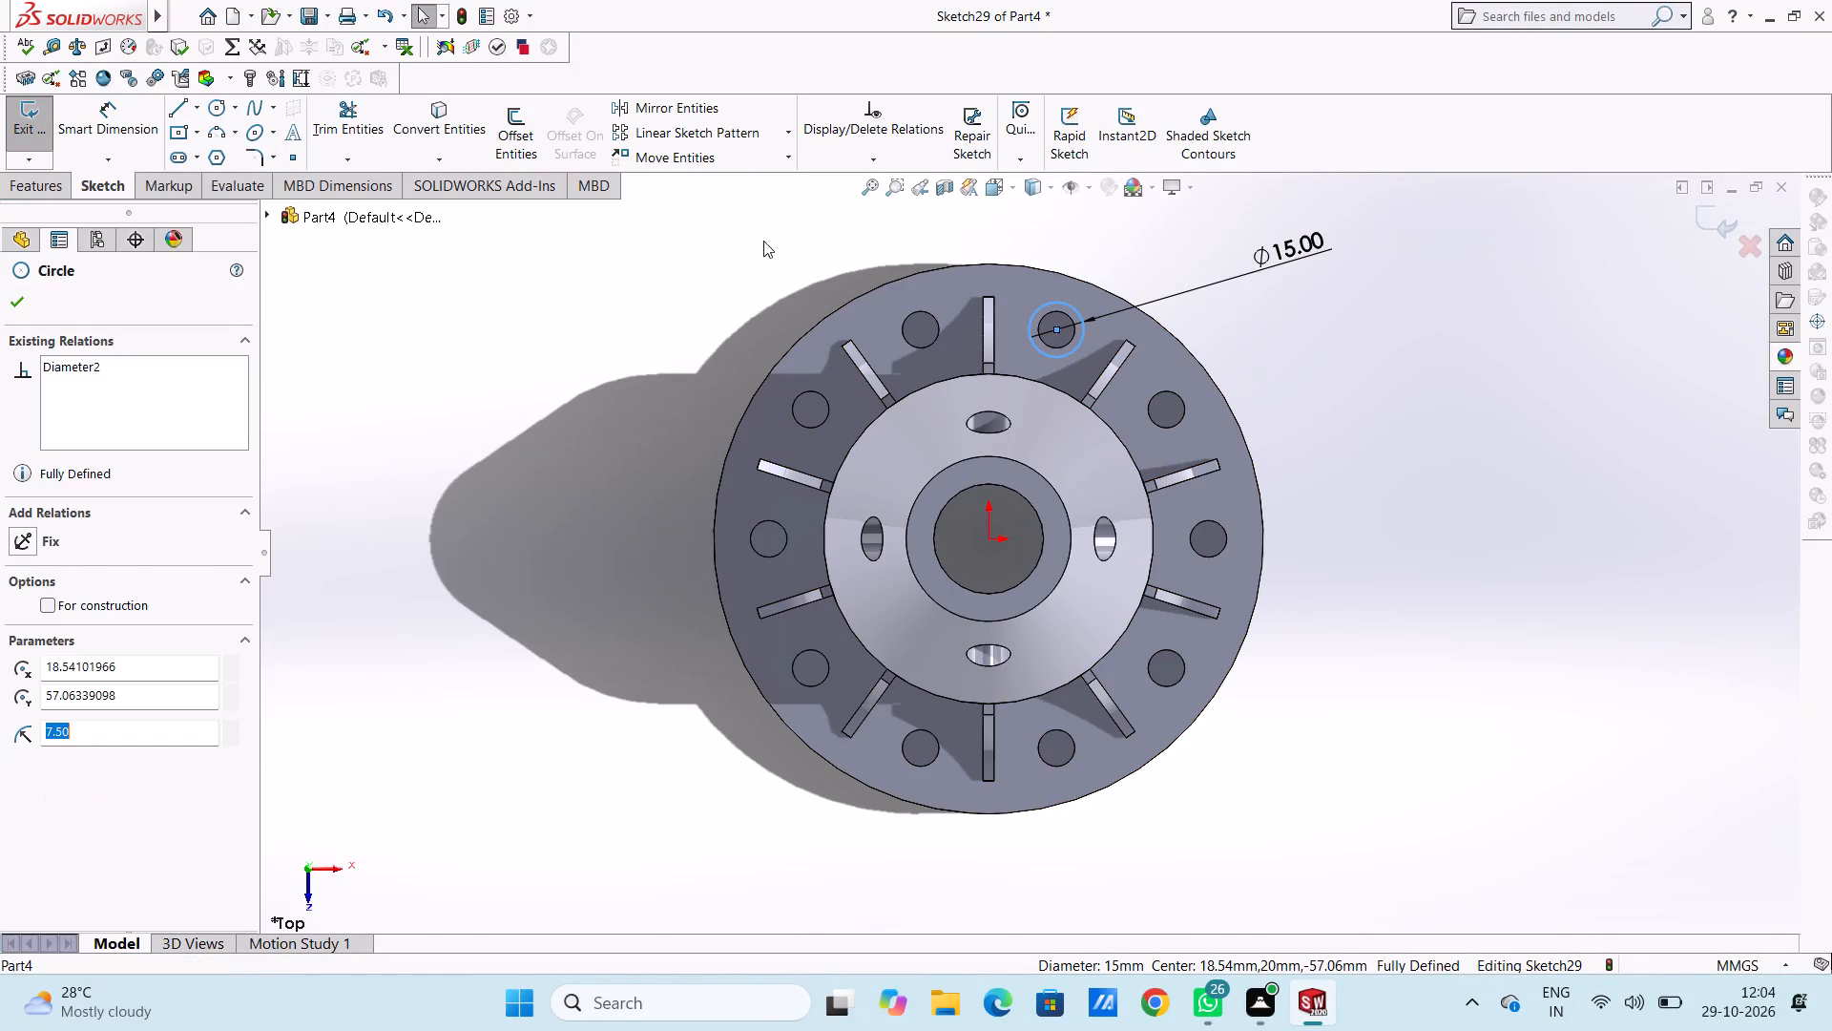
click(786, 134)
click(750, 186)
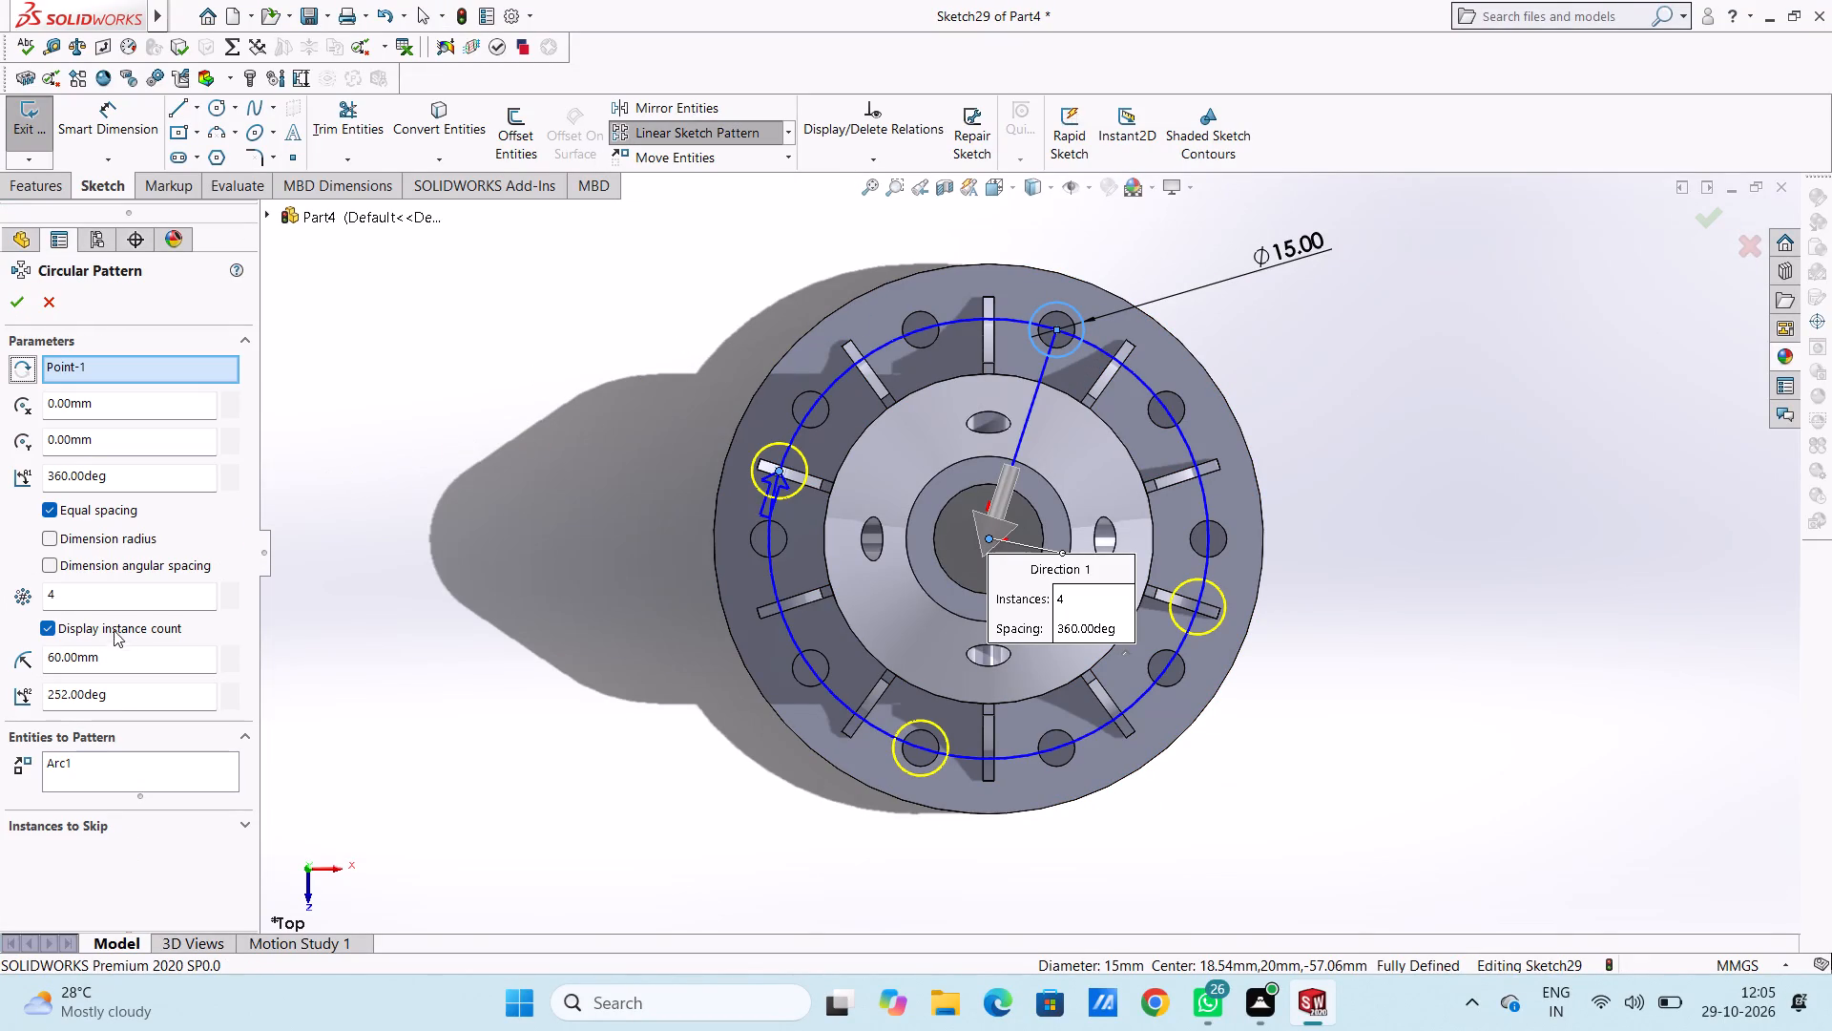
double_click(98, 602)
text(10)
key(Return)
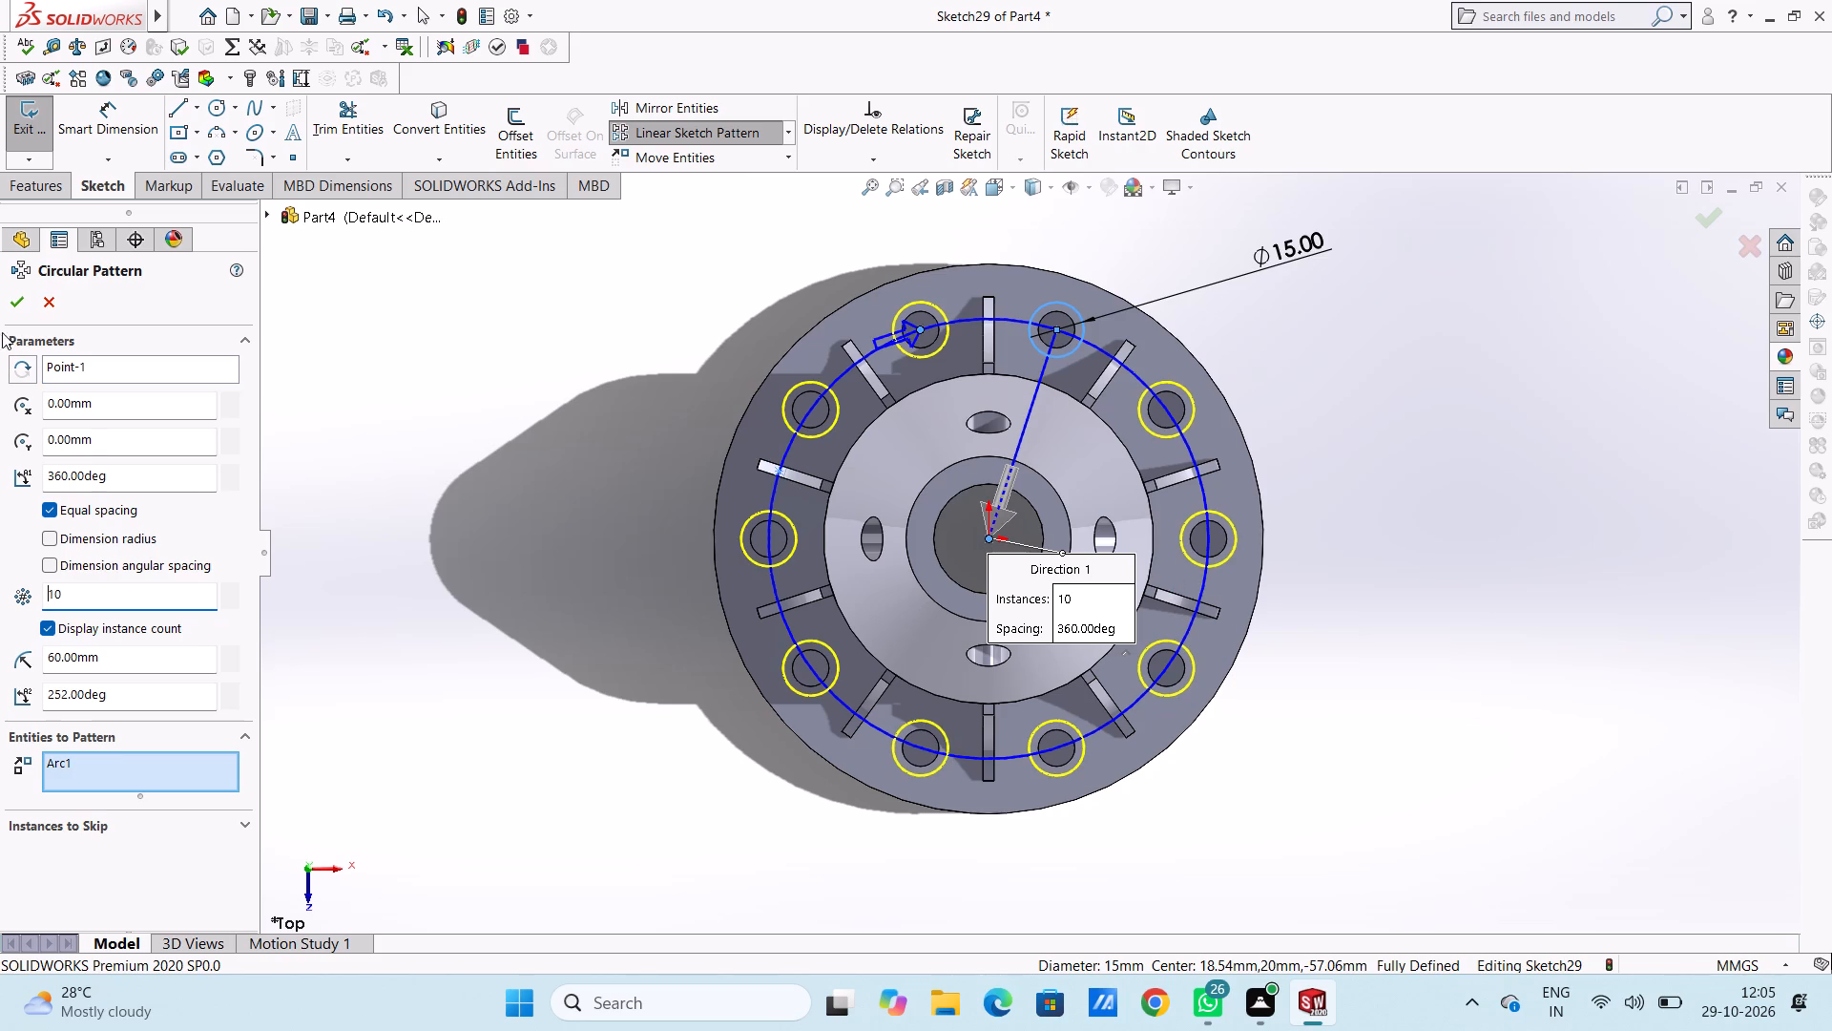
click(16, 302)
click(551, 536)
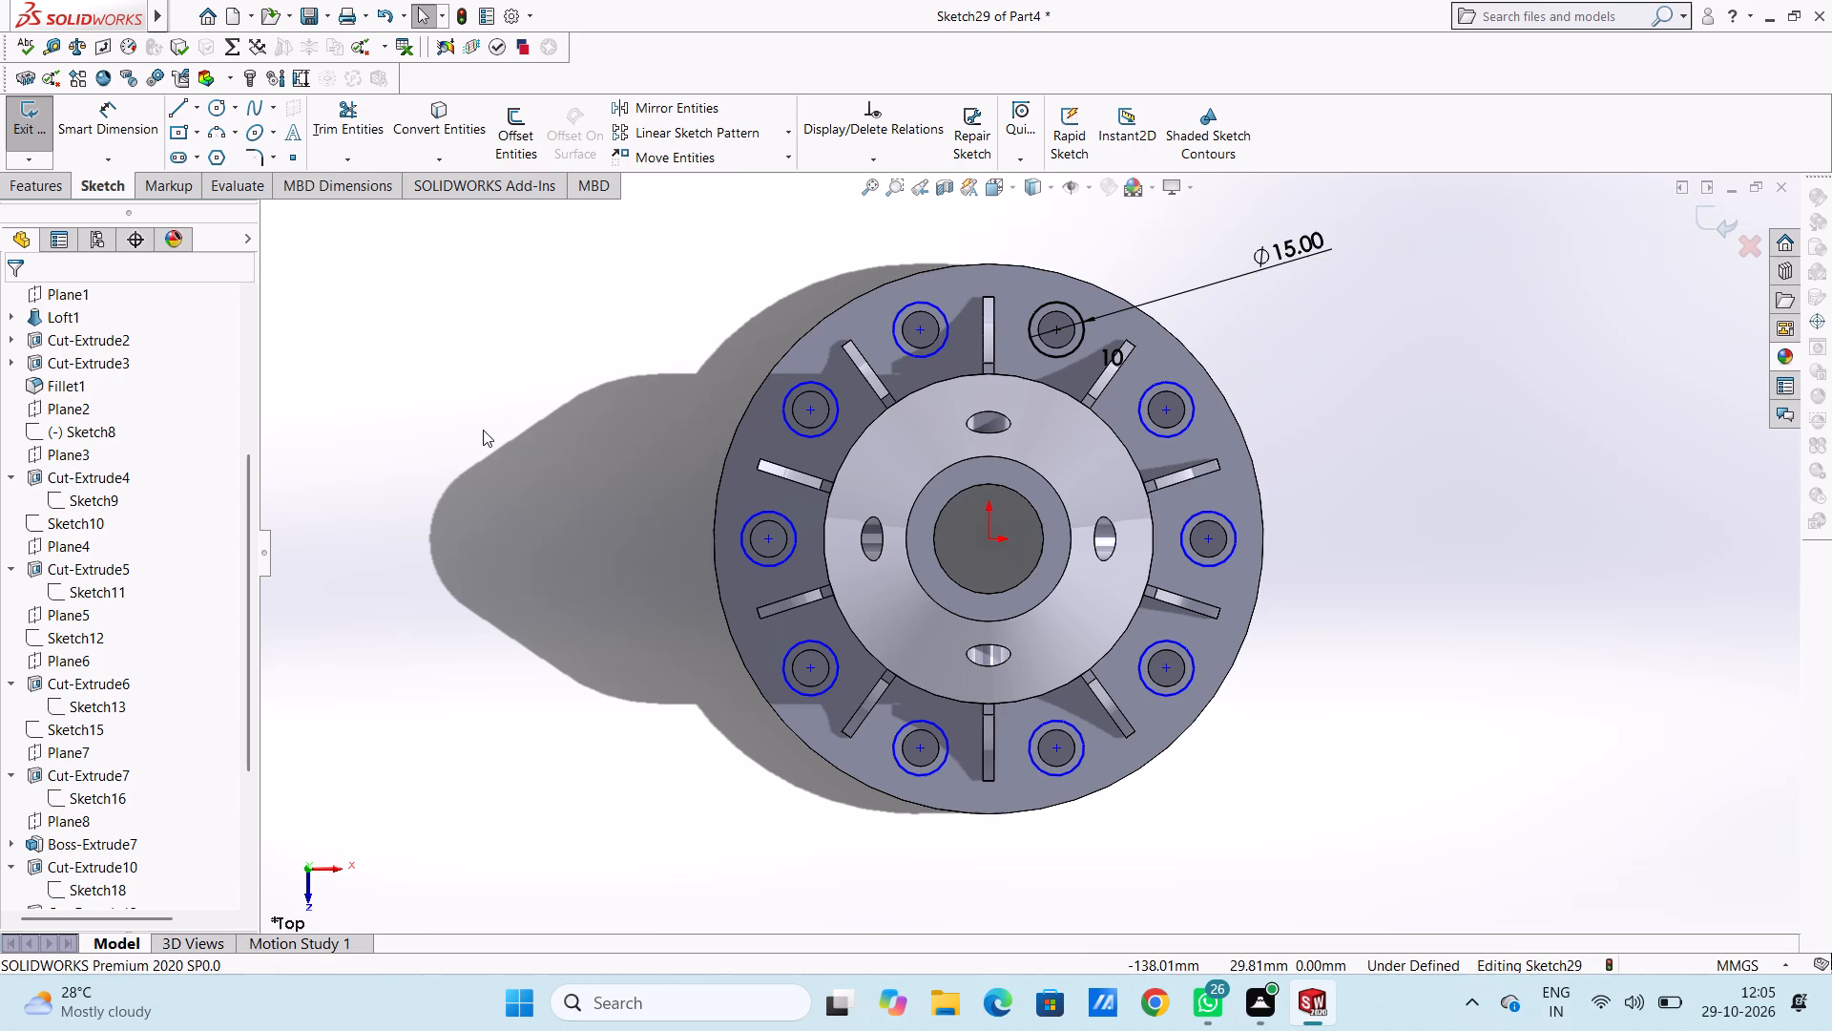
Dimension the vertical distance from the origin to the centre of the patterned circle just left of the topmost rib.
click(128, 142)
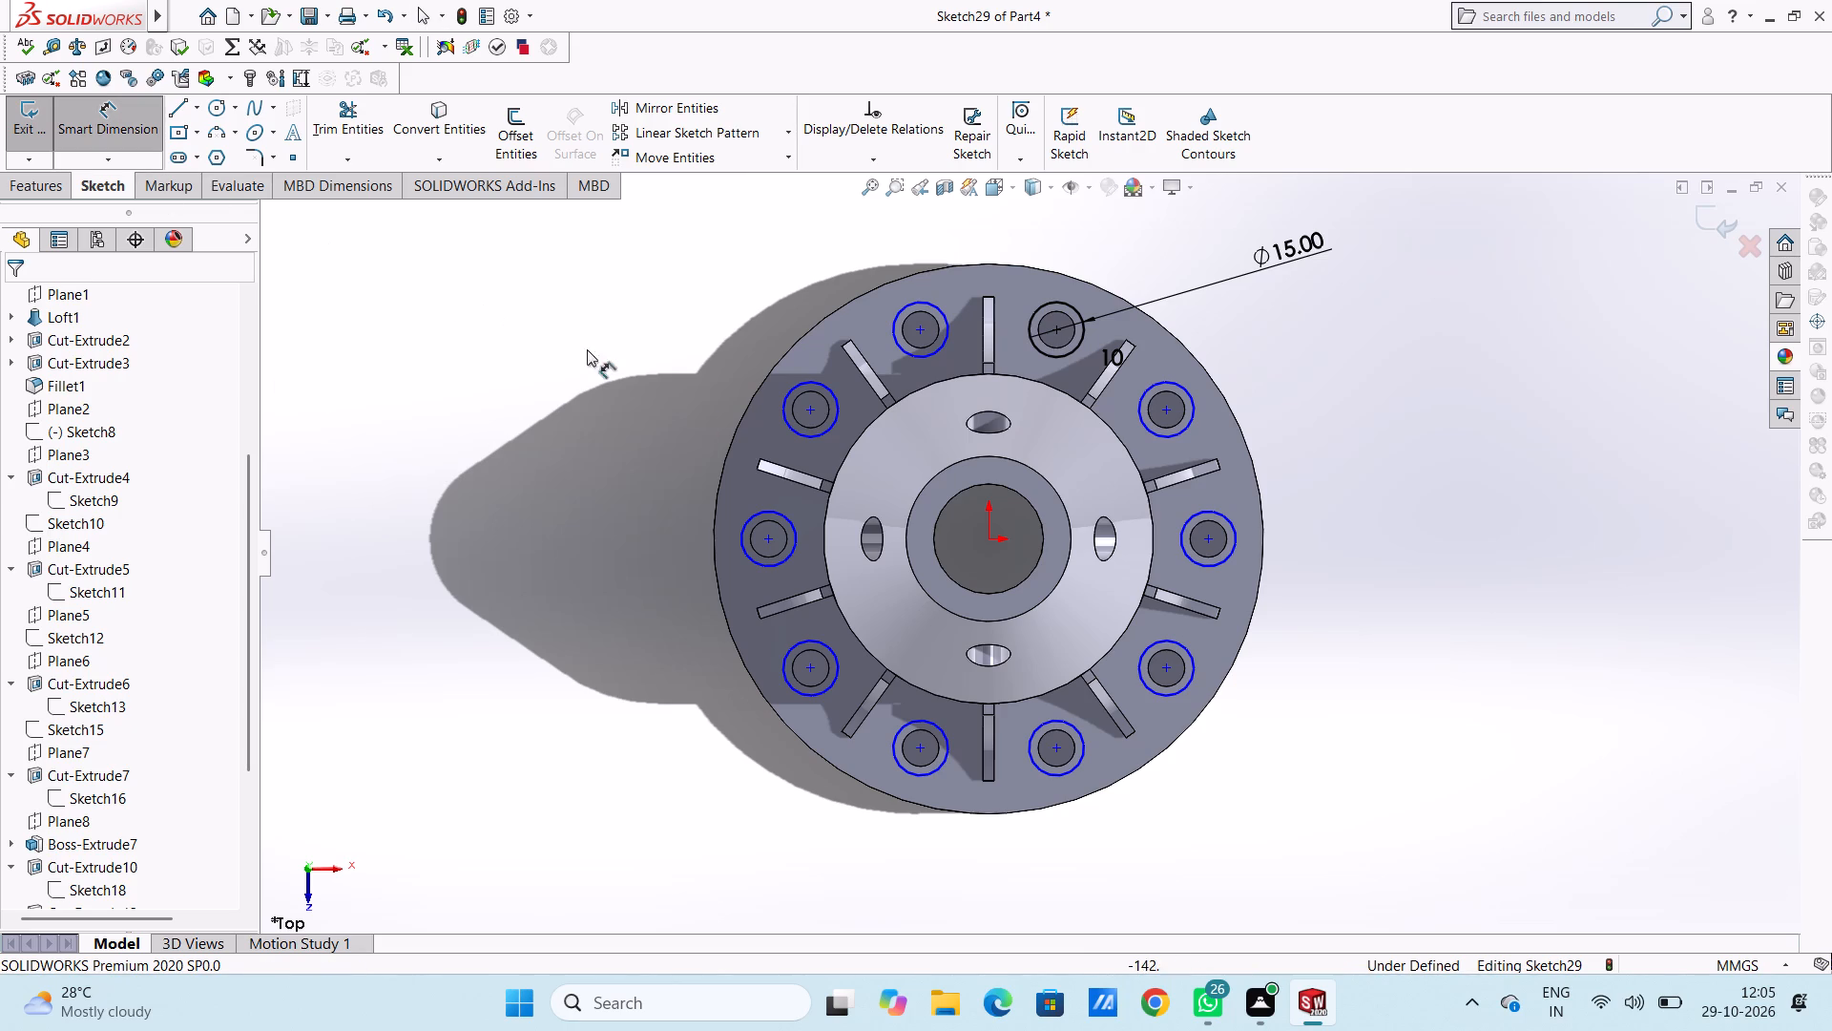
click(989, 541)
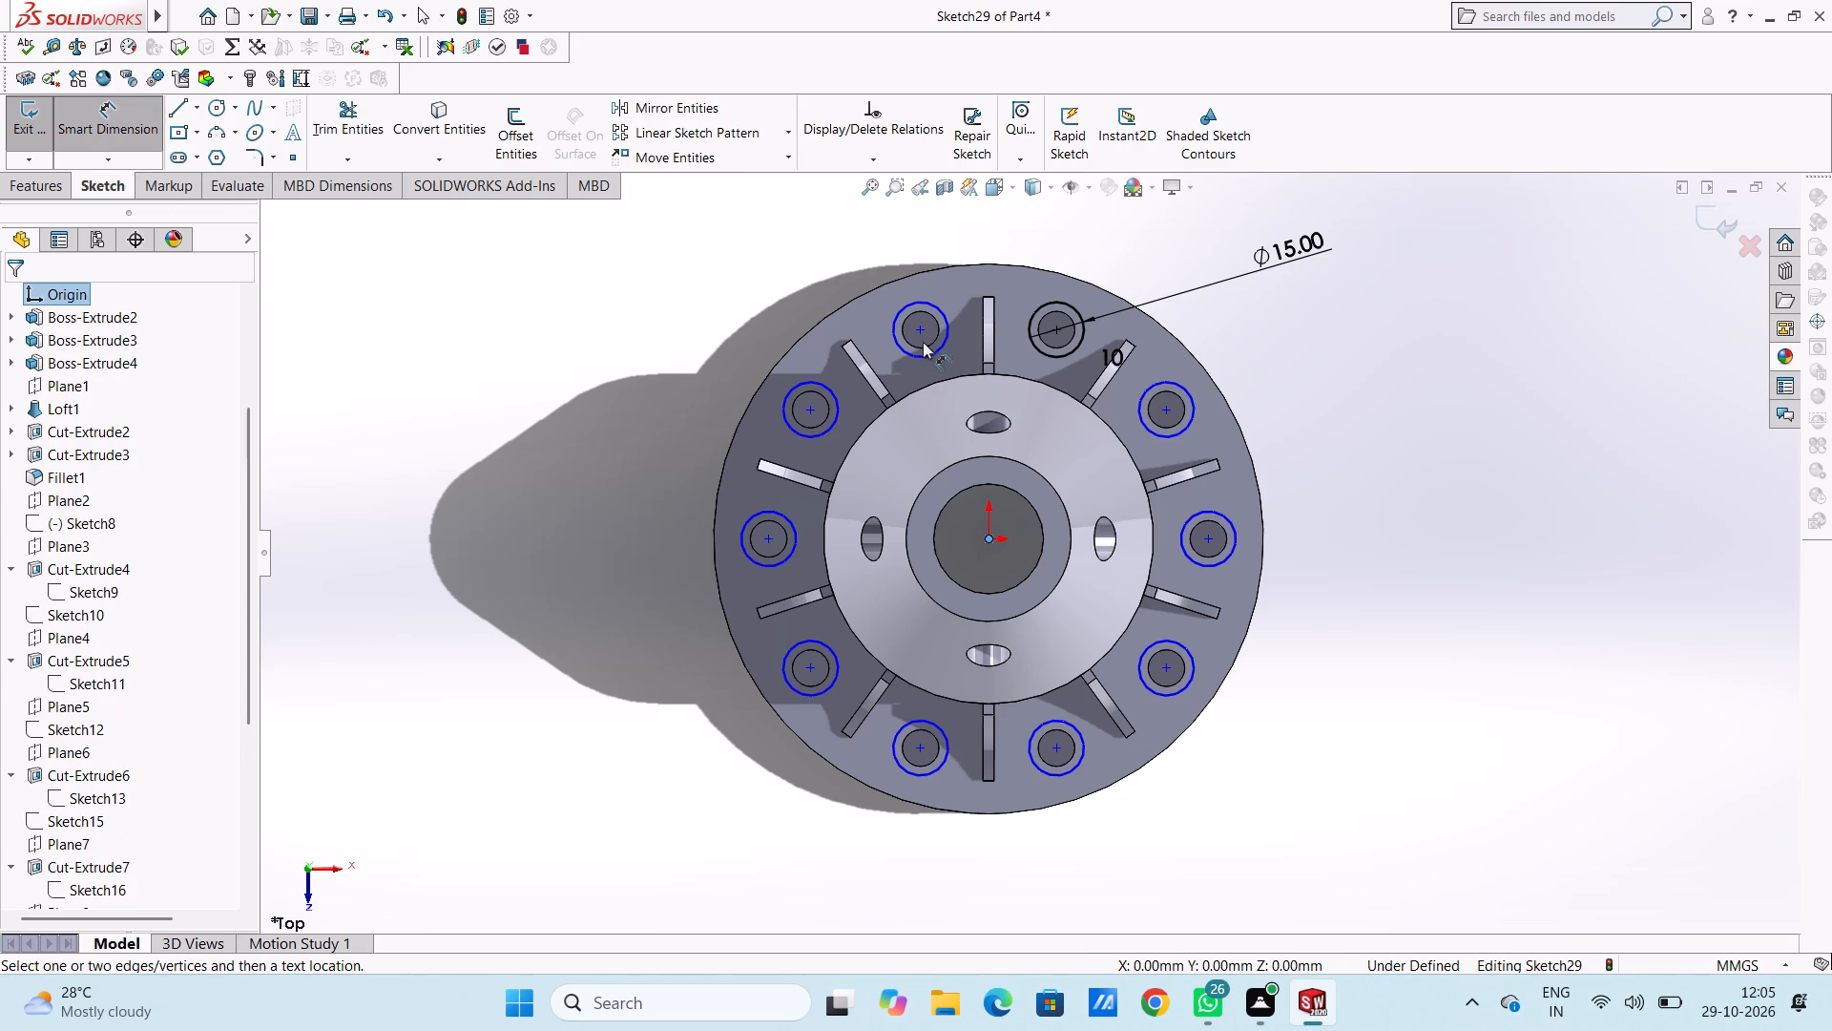
click(919, 330)
click(539, 360)
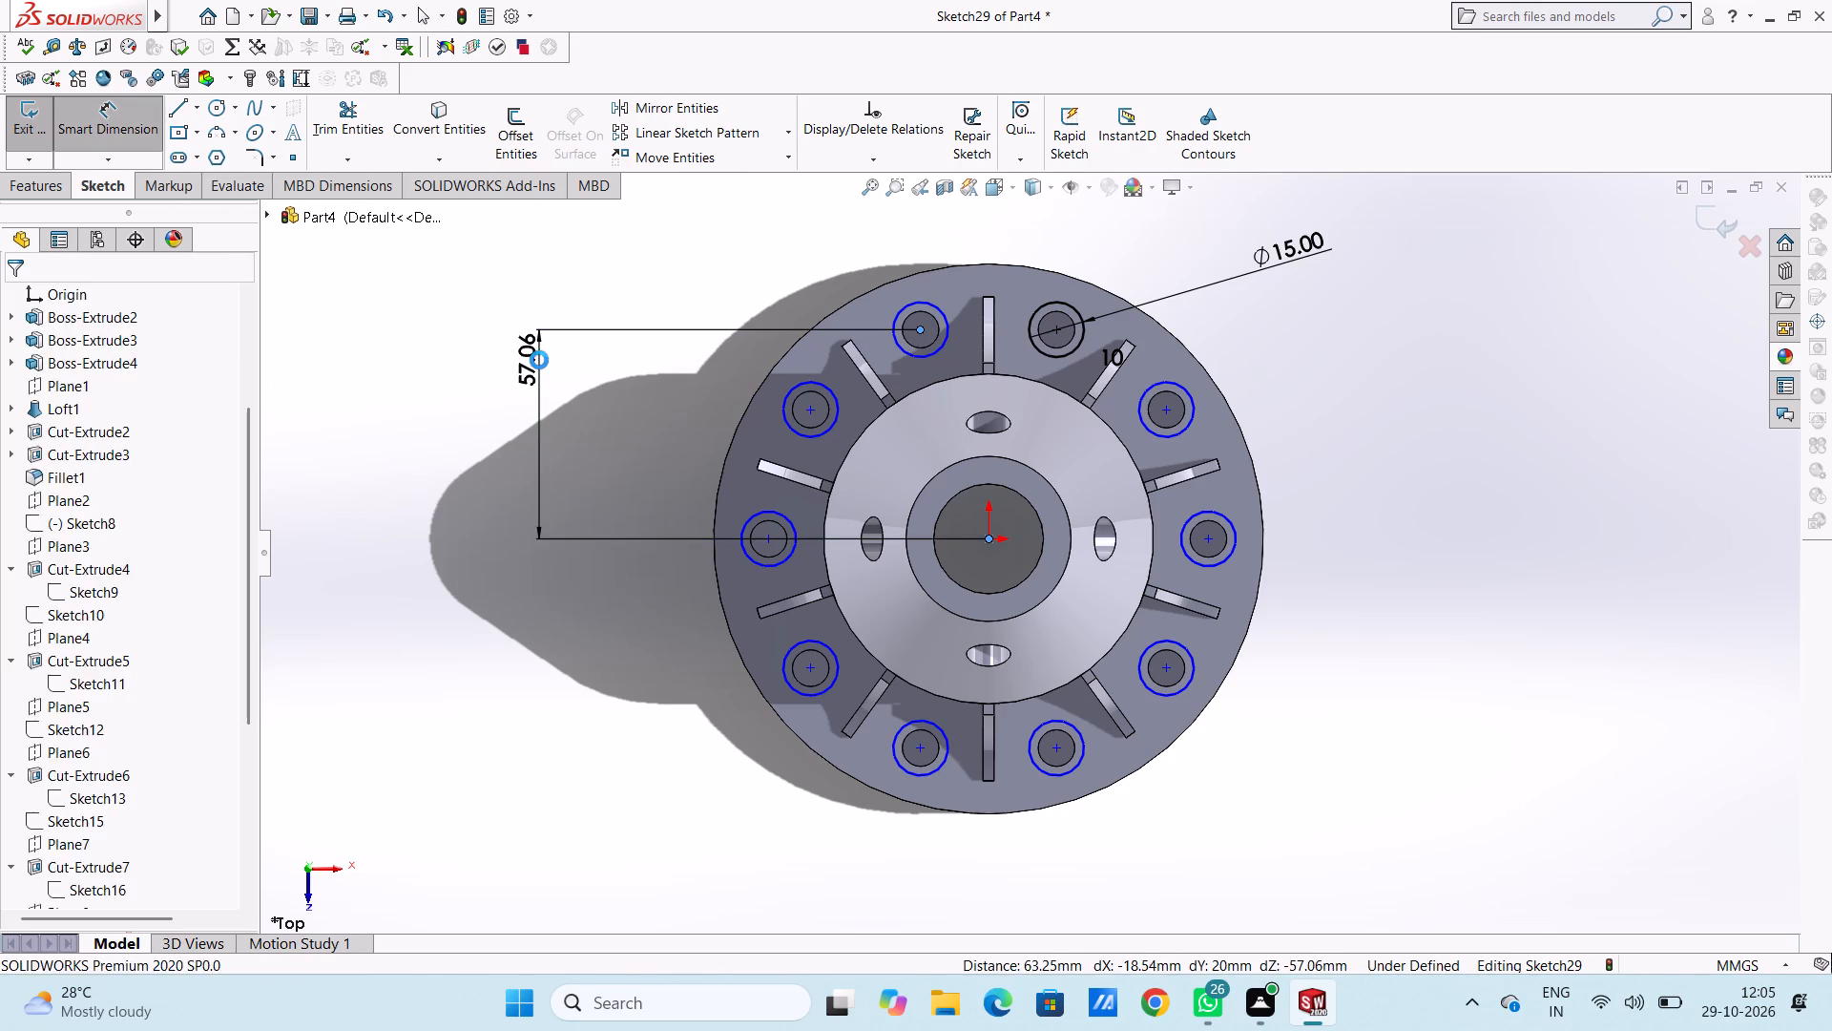
click(458, 325)
click(458, 358)
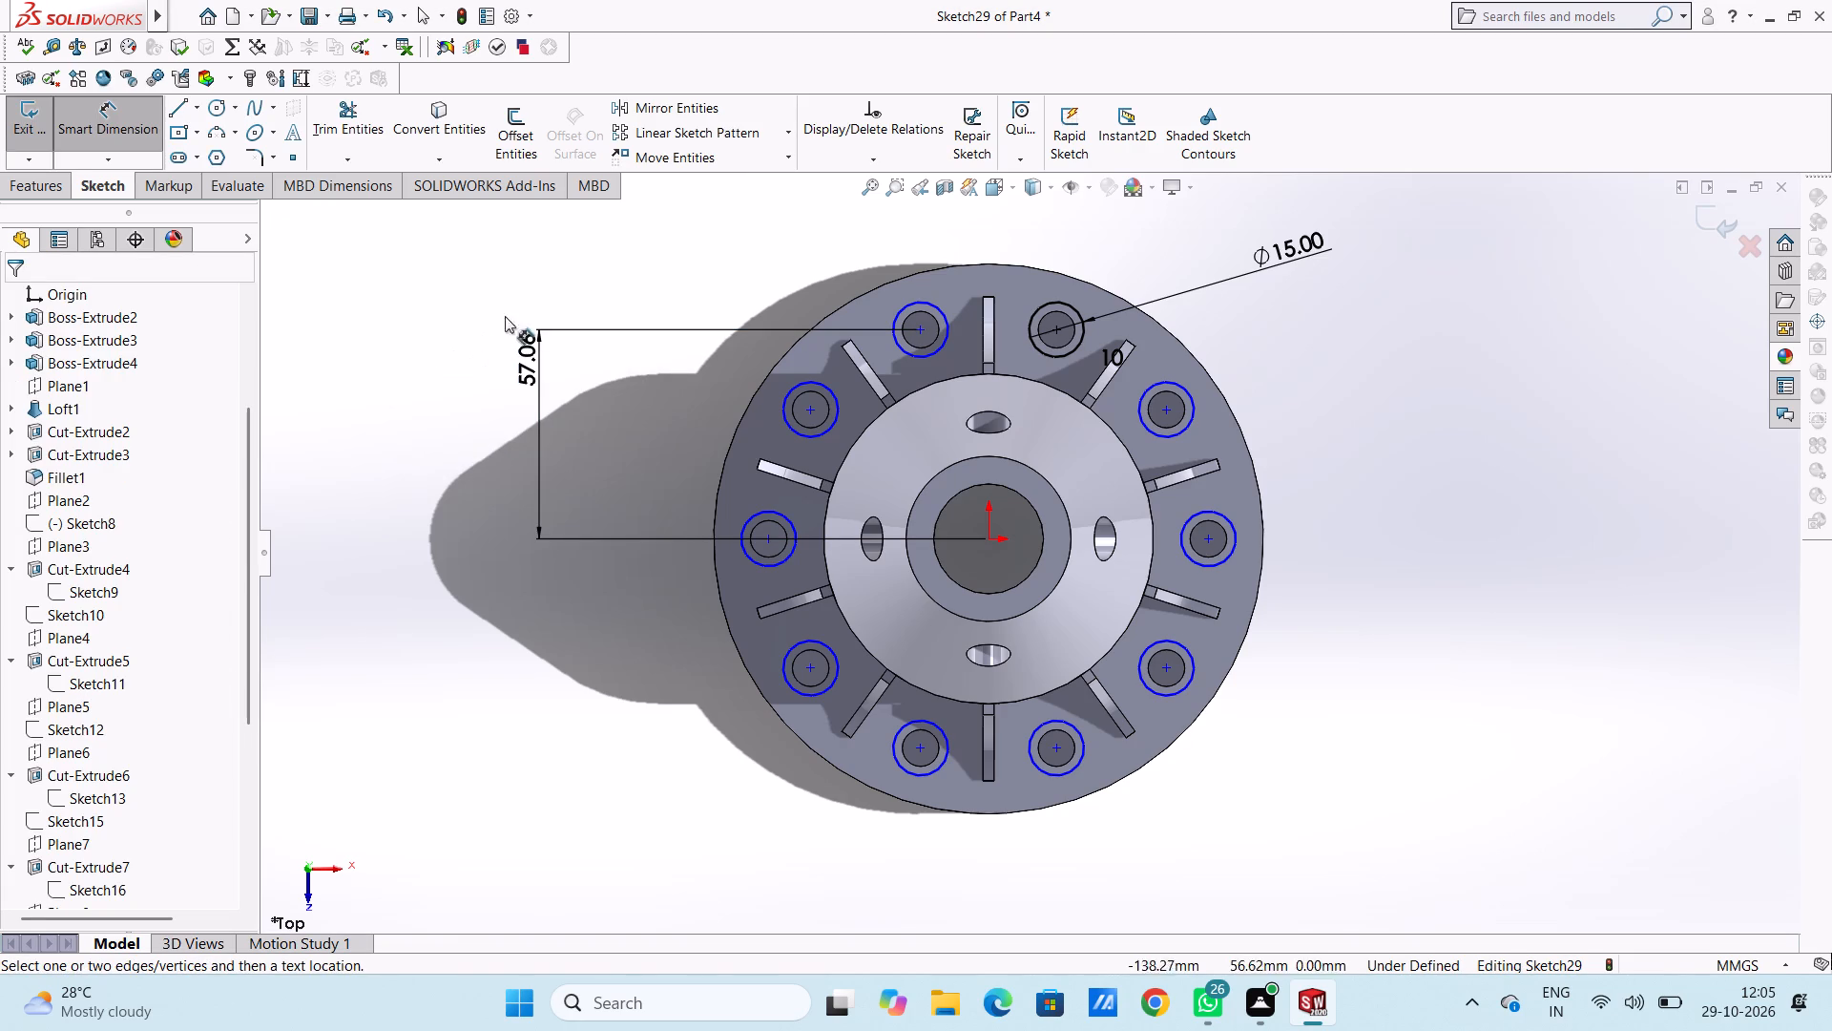
click(596, 270)
Dimension the horizontal distance from the origin to the centre of that same patterned circle.
scroll(900, 410, up, 3)
scroll(1051, 552, down, 3)
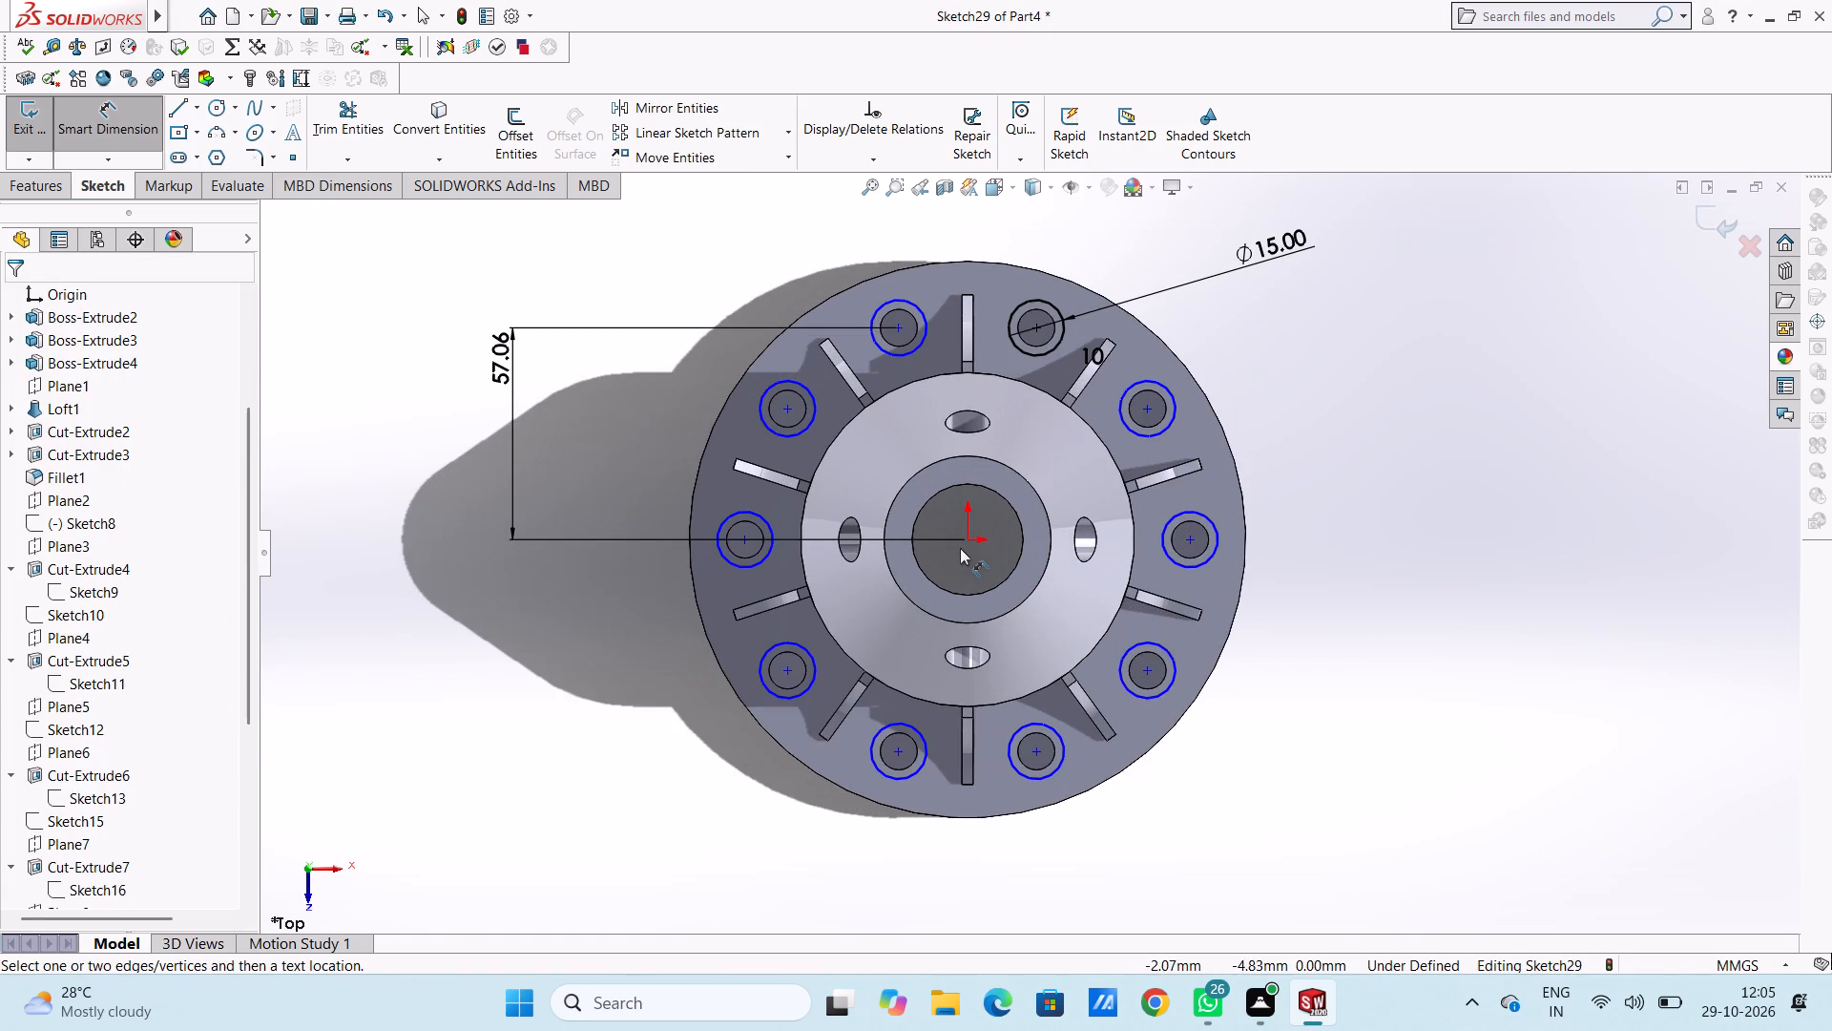
click(965, 540)
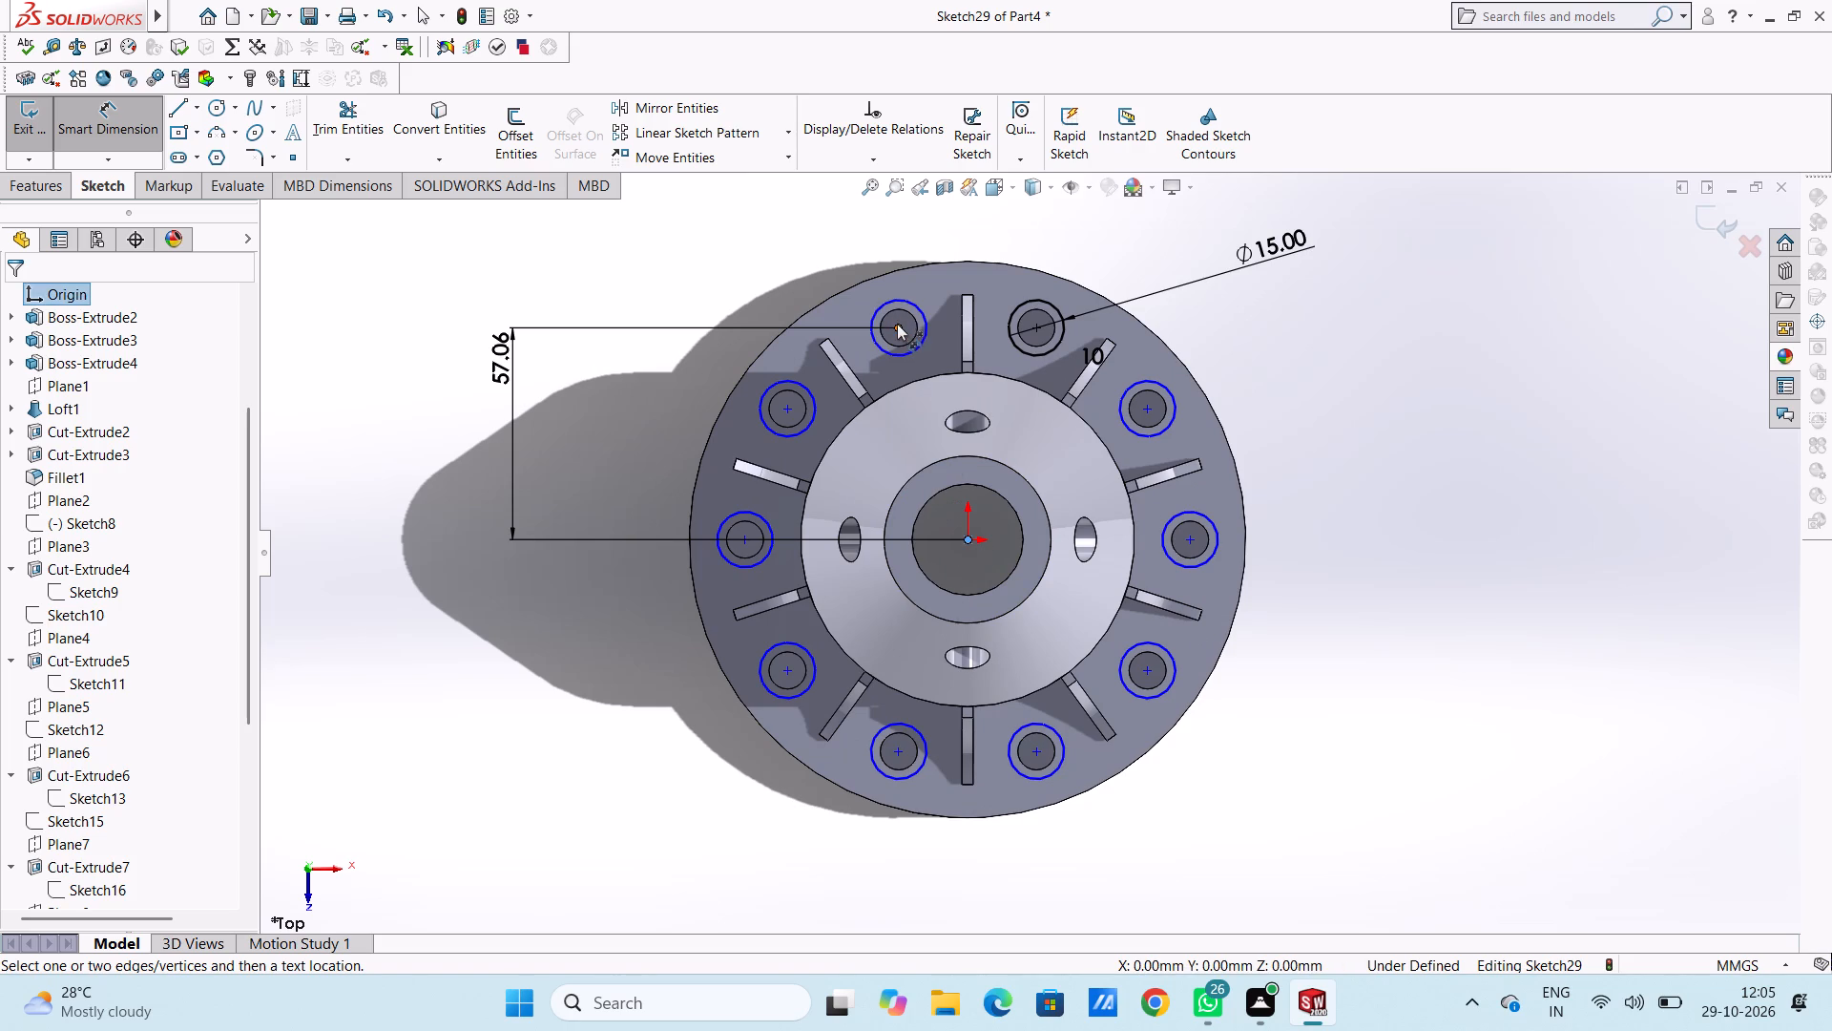
click(899, 326)
scroll(941, 256, up, 3)
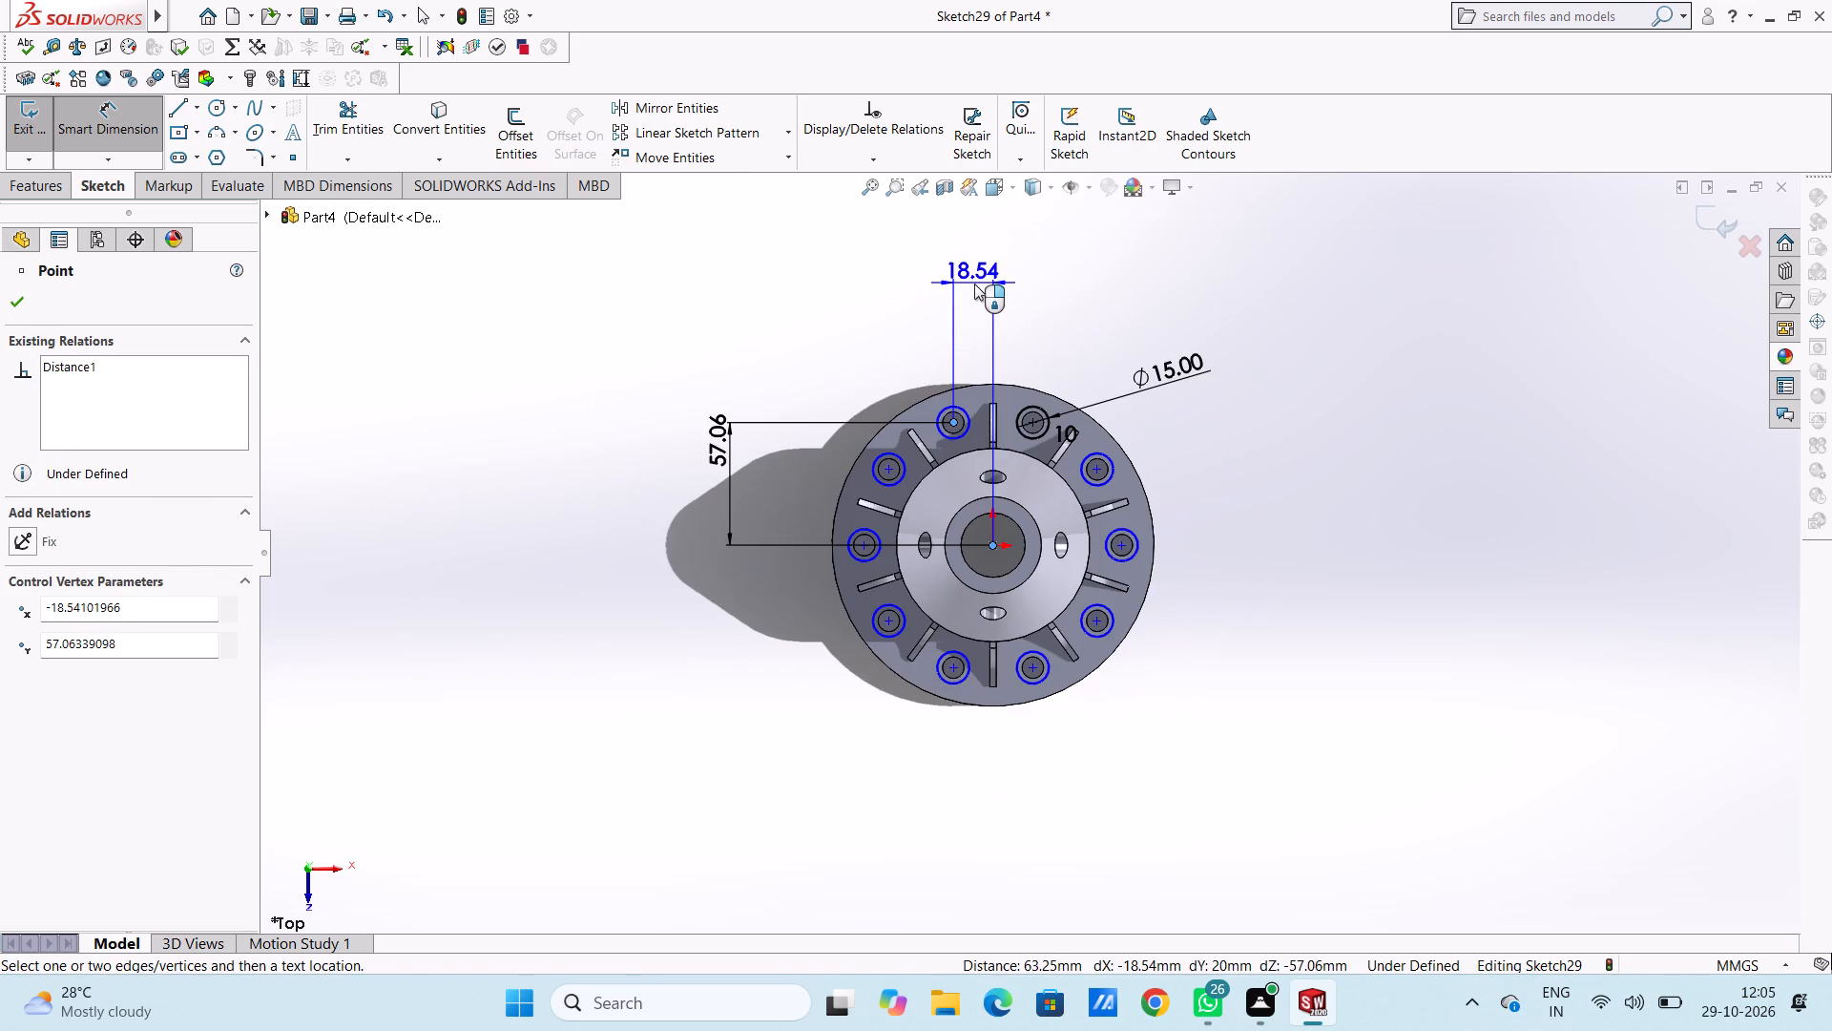
click(974, 284)
click(886, 257)
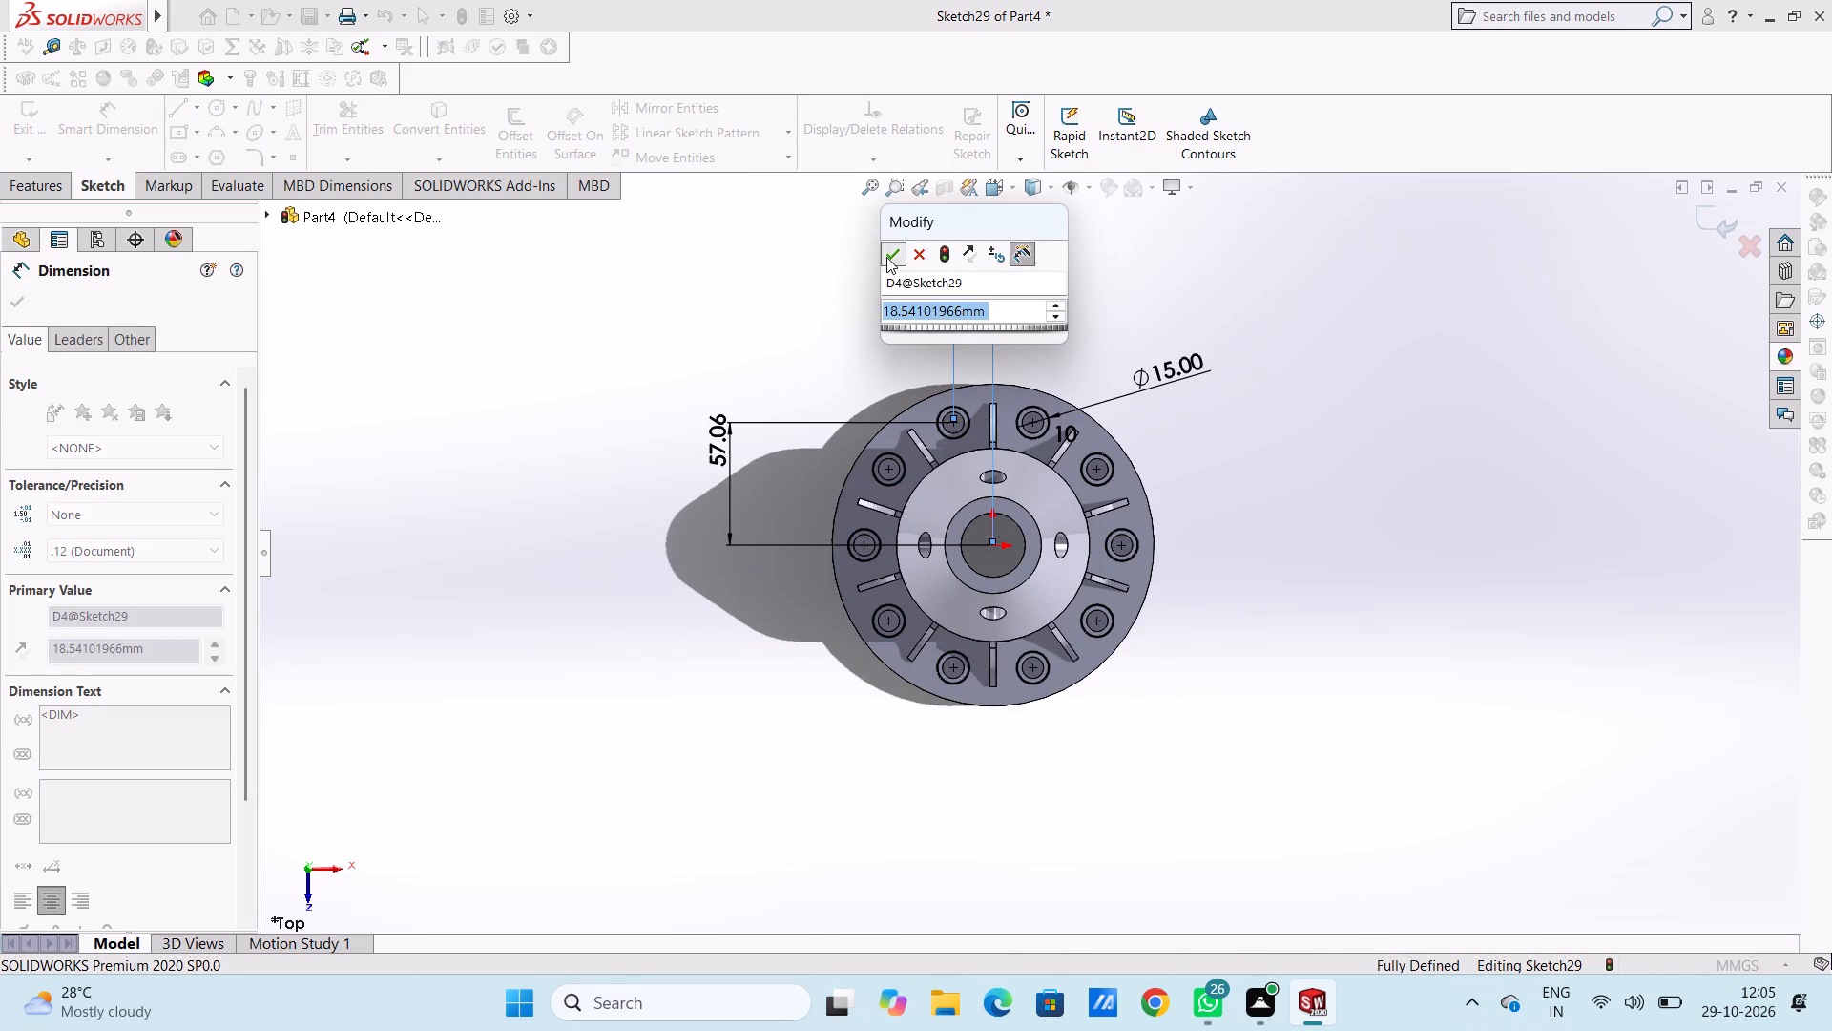
click(852, 315)
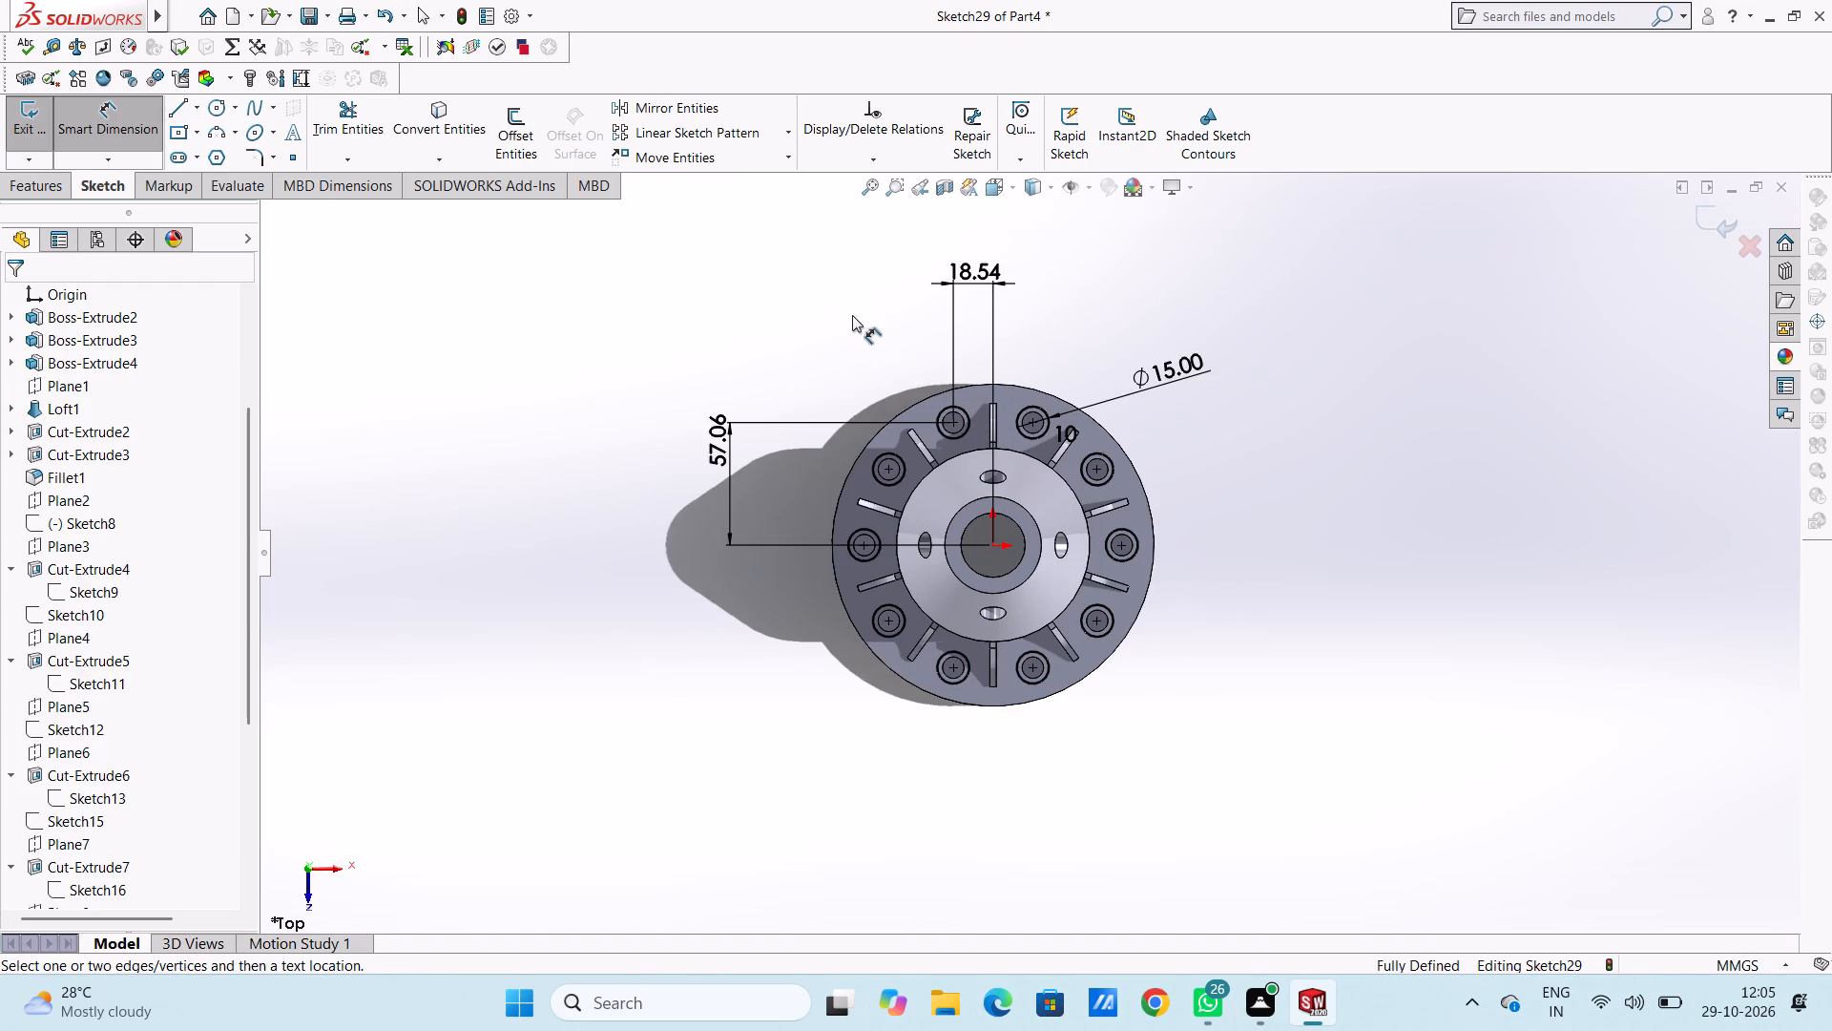
Extrude-cut the ten 15 mm circles to a blind depth of 3 mm into the flange's top face.
middle_drag(655, 623, 664, 494)
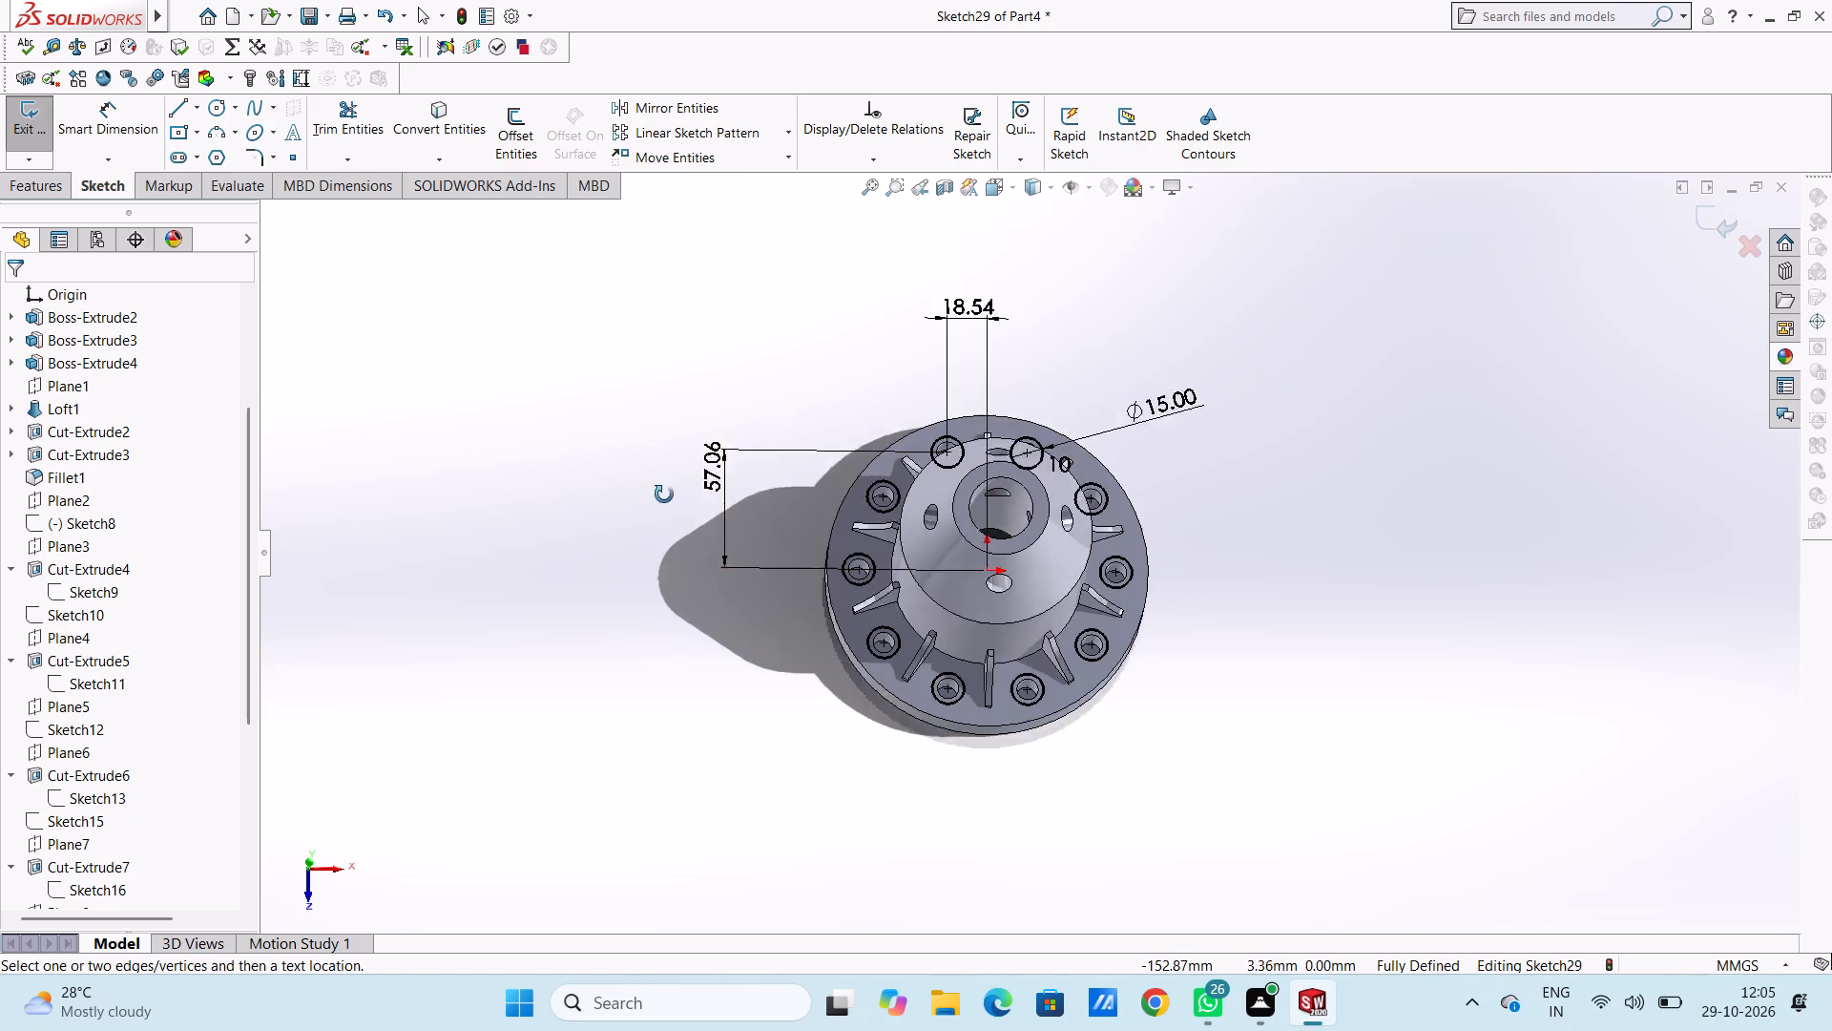
middle_drag(664, 494, 617, 316)
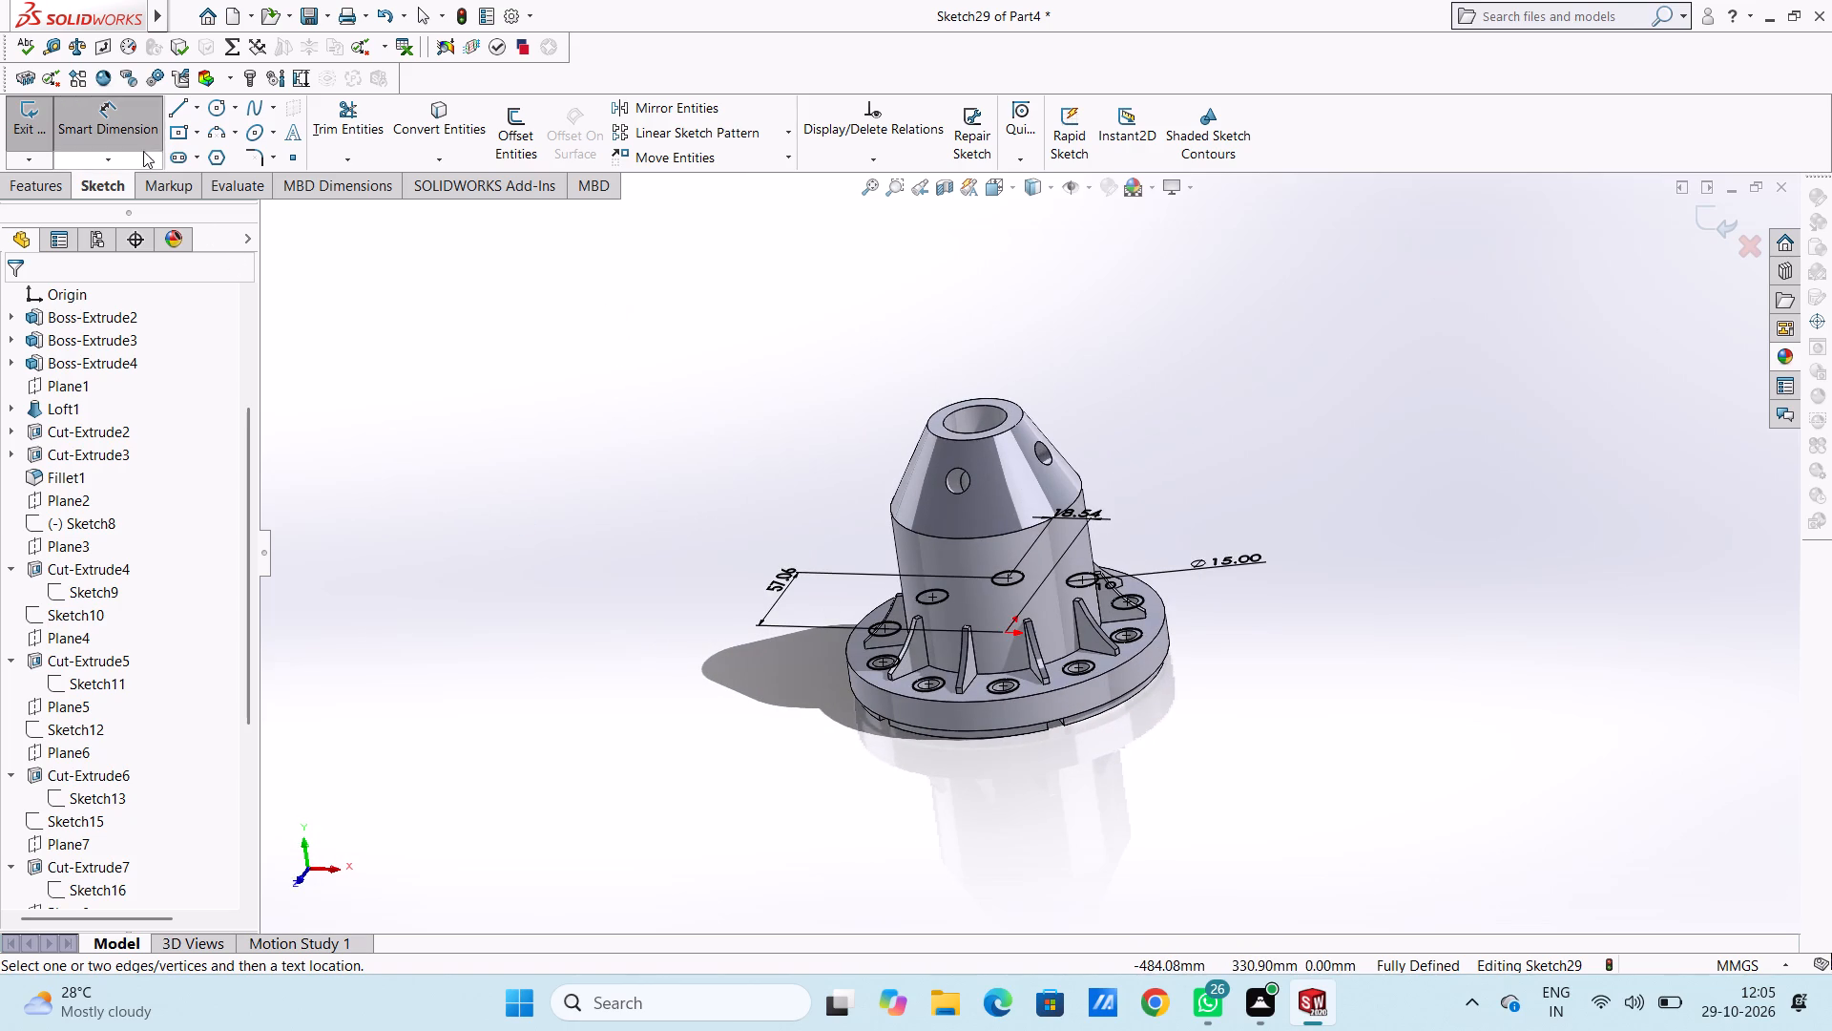
click(124, 132)
click(32, 189)
click(322, 134)
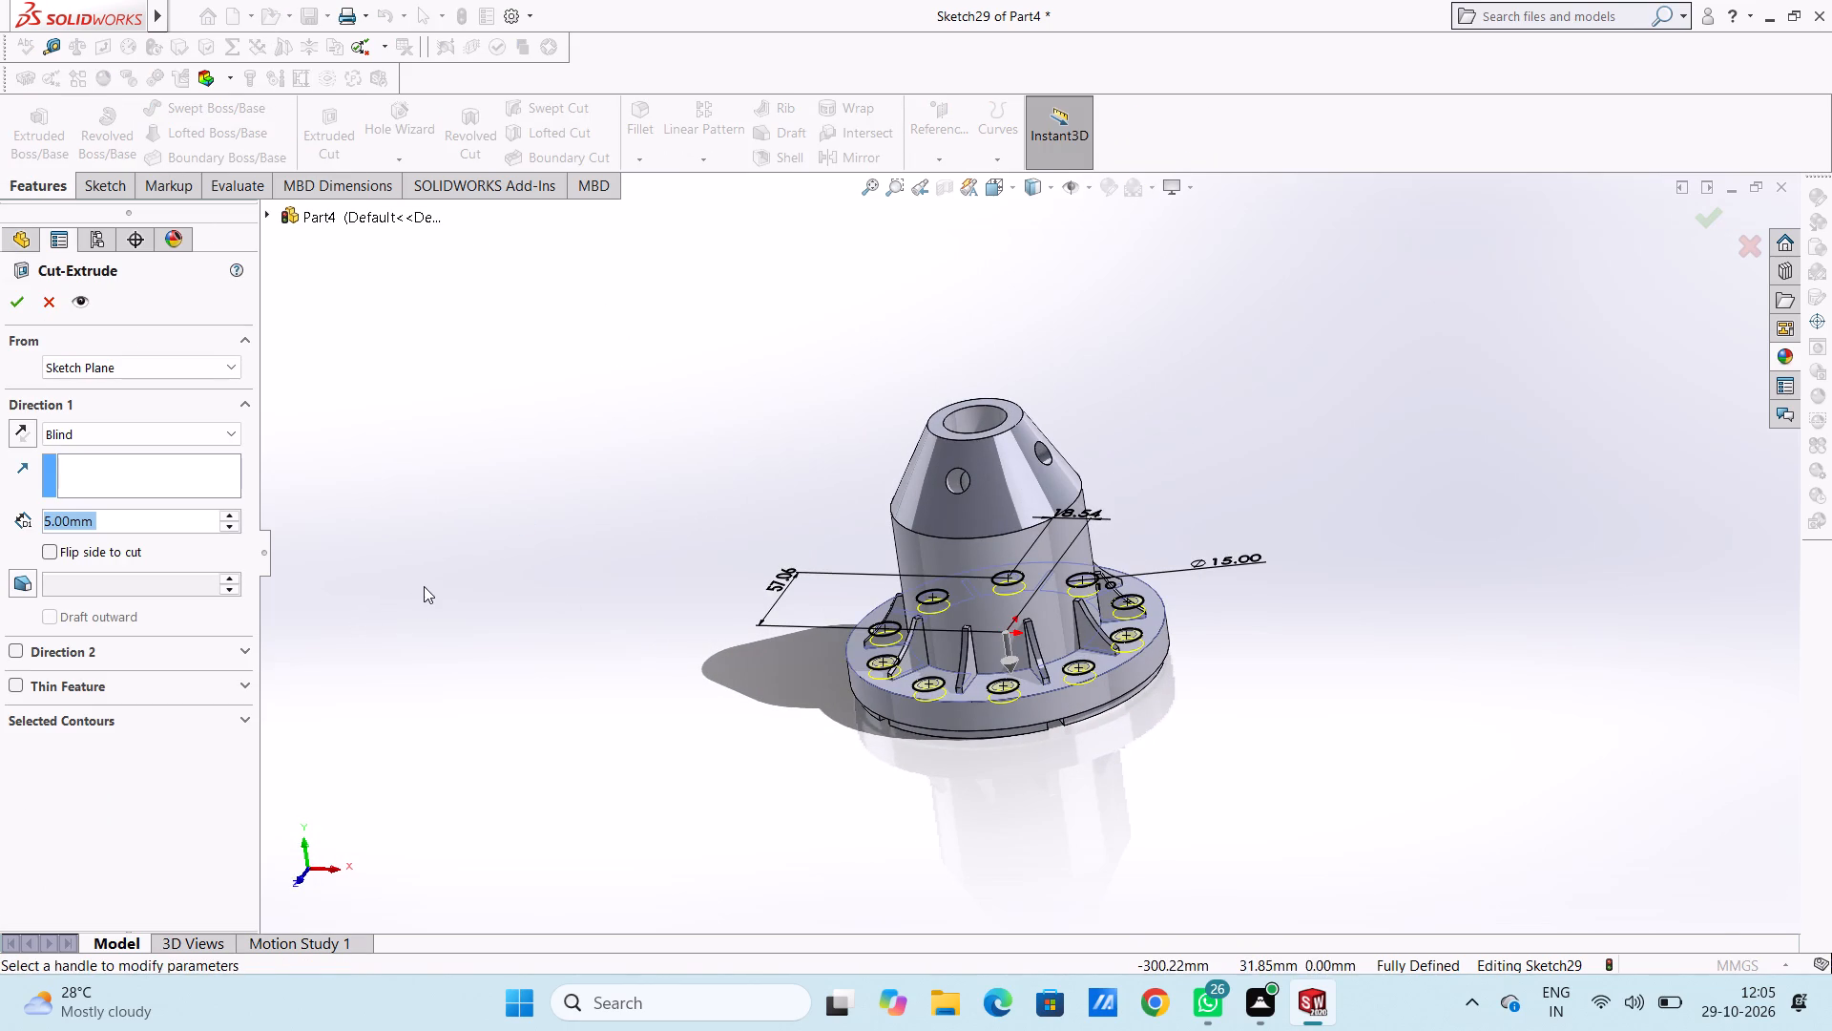
key(3)
key(Return)
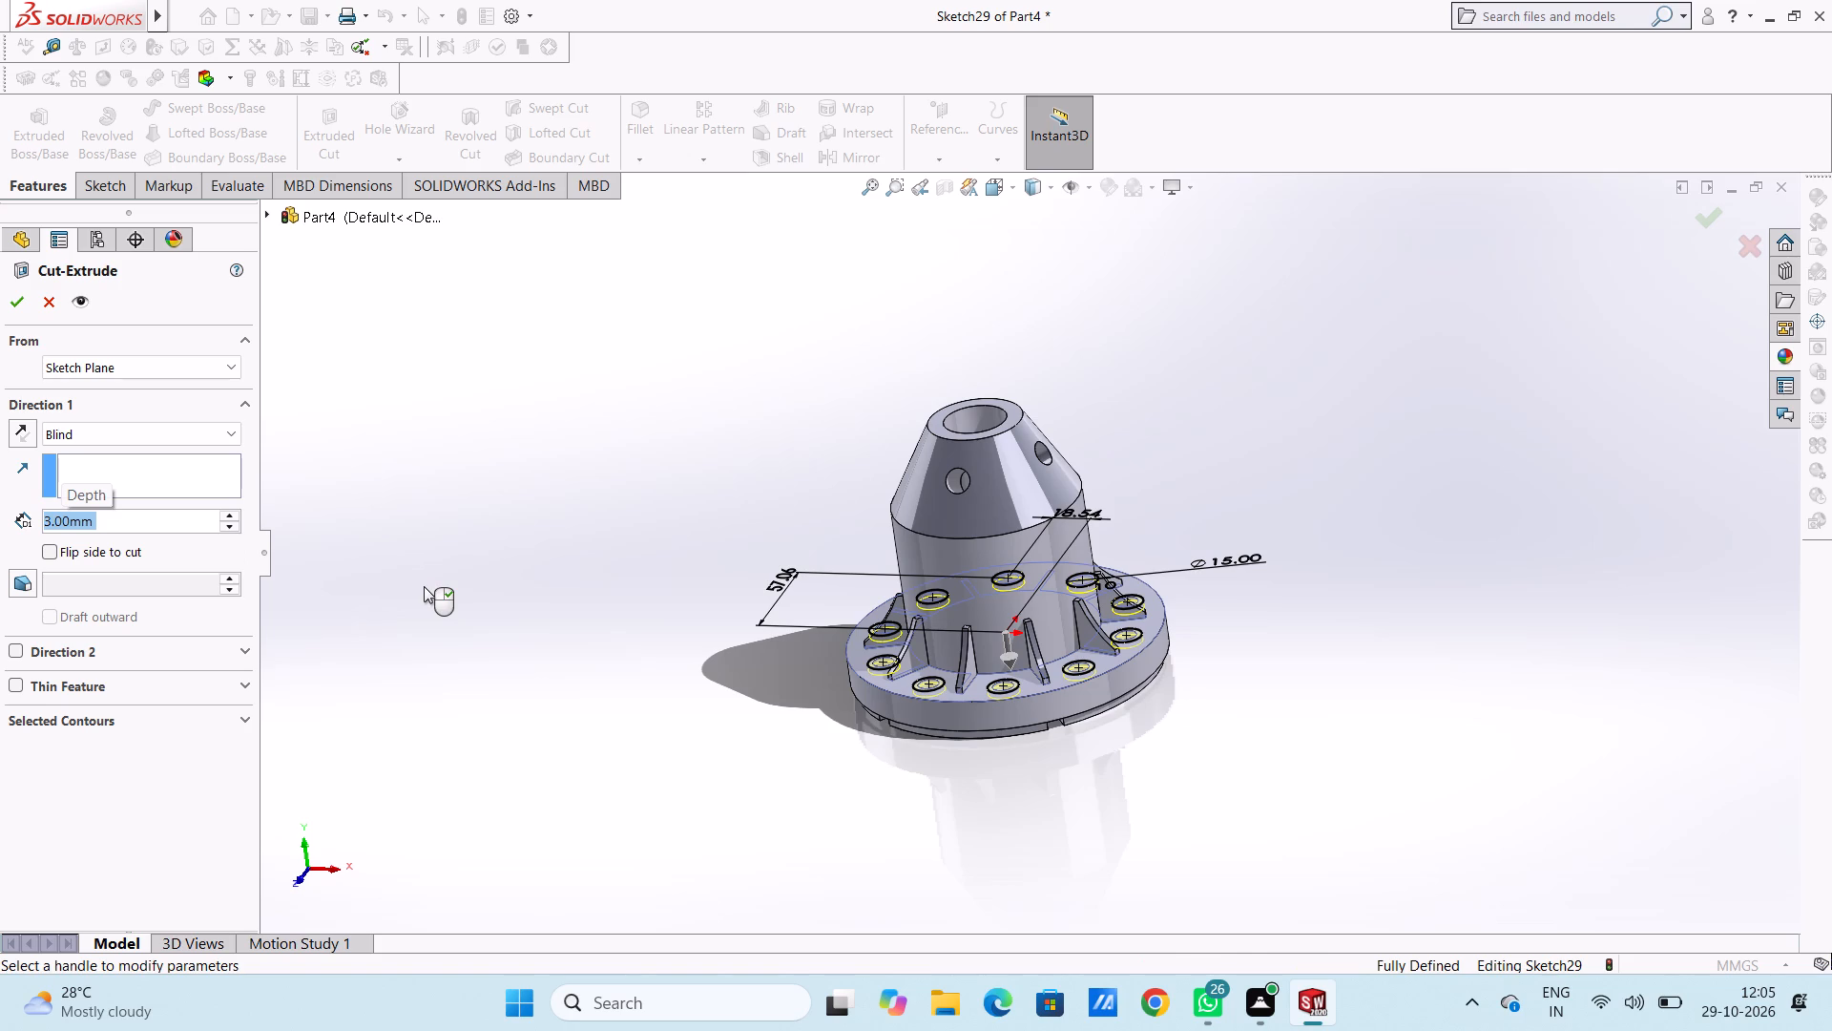
click(23, 303)
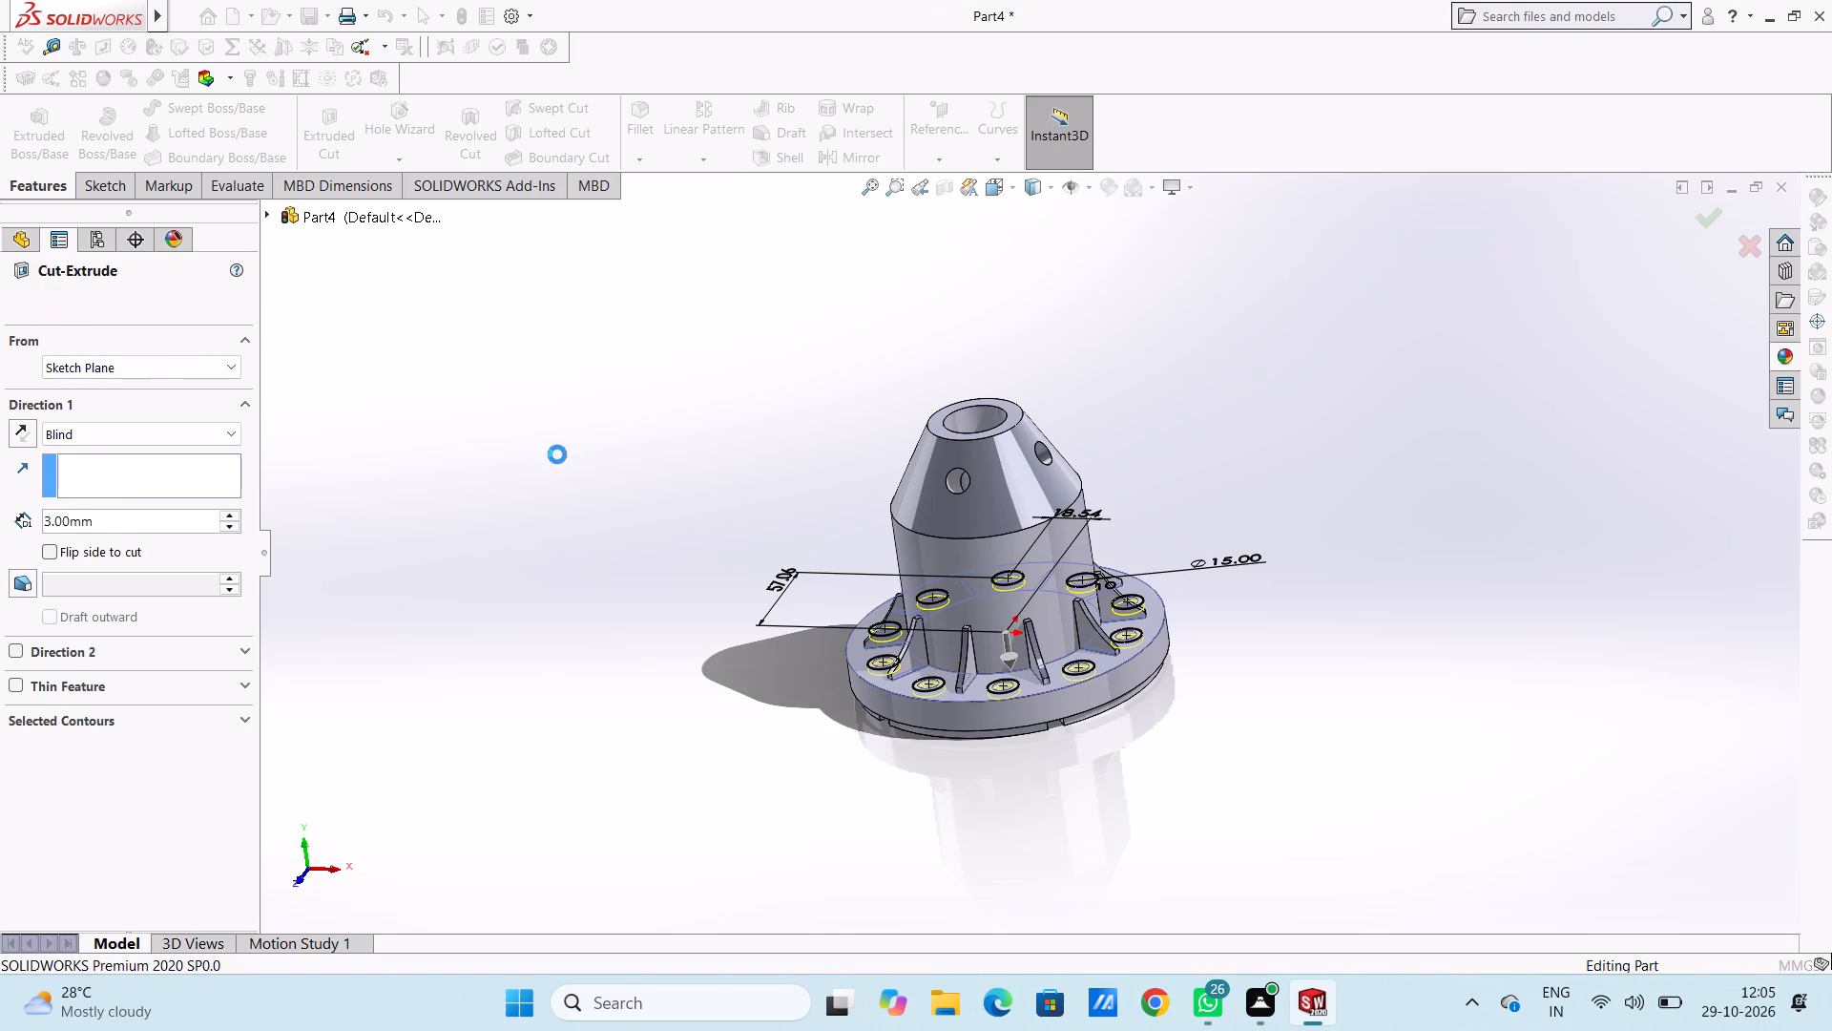
click(558, 454)
Examine the counterbored flange holes and central bore in a temporary section view, with the Front Plane section rotated to about 37°.
middle_drag(641, 593, 715, 581)
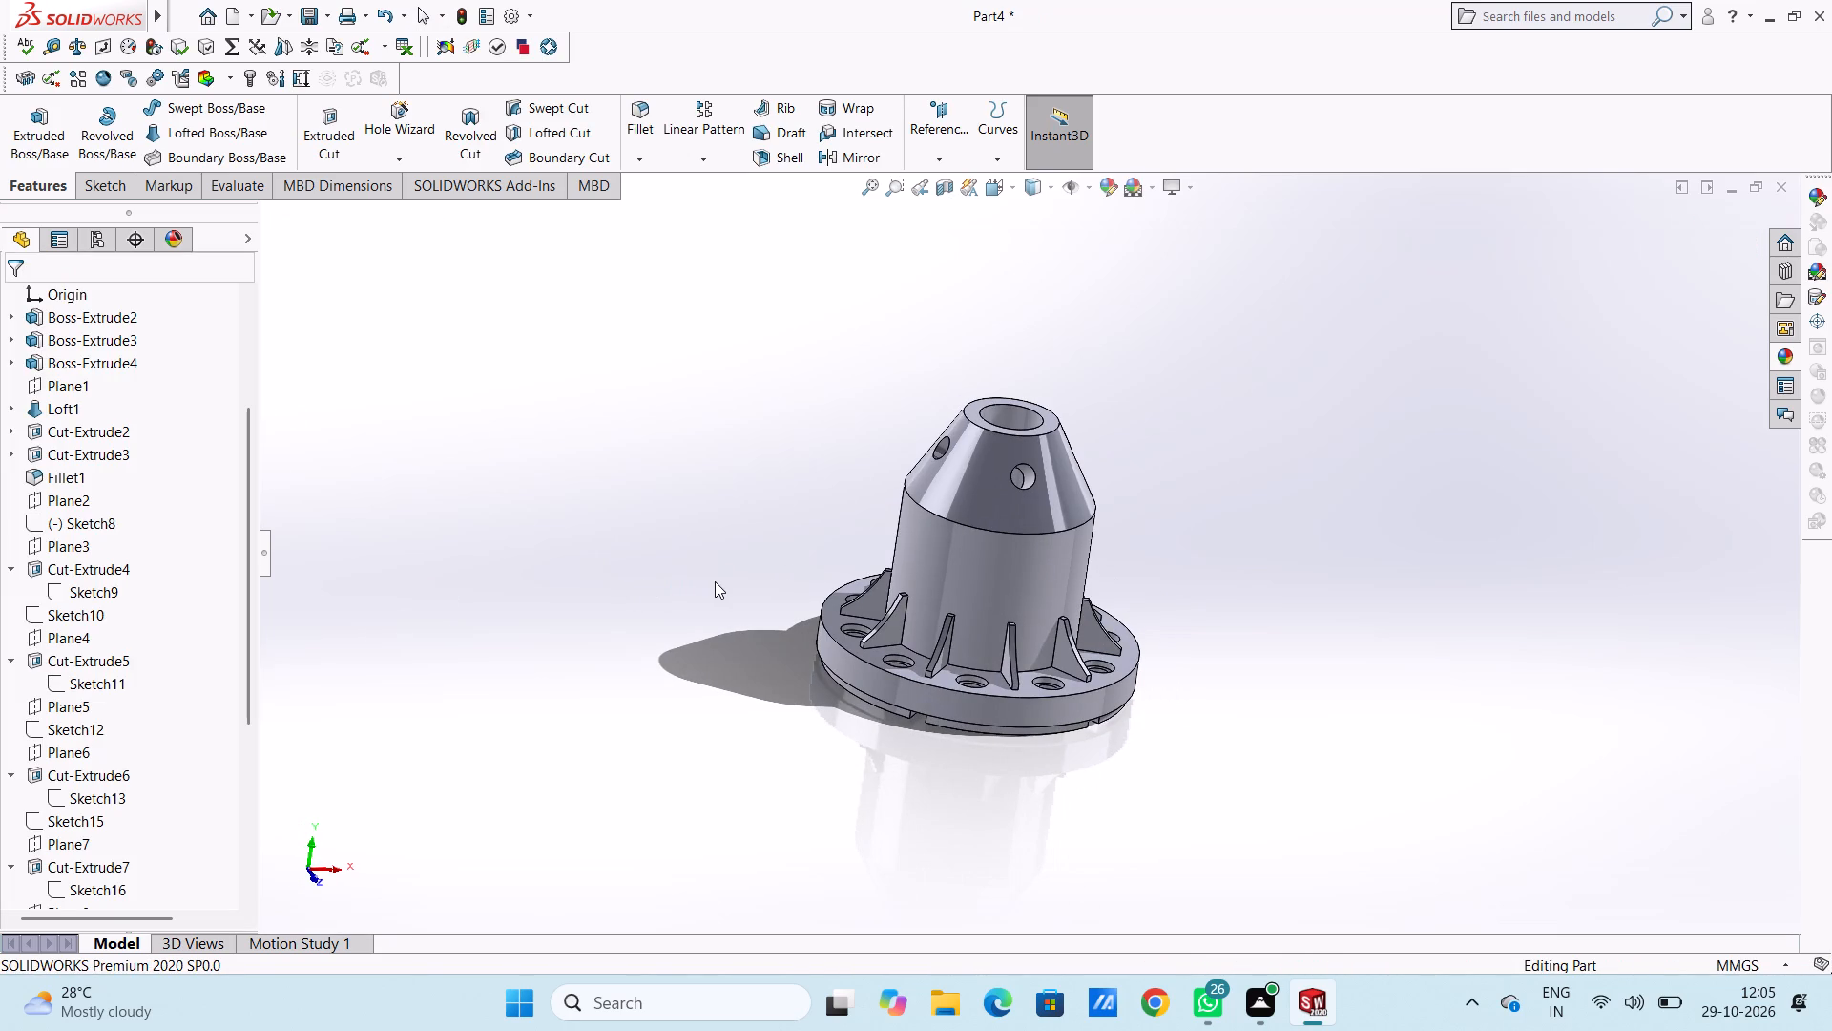
middle_drag(737, 598, 748, 587)
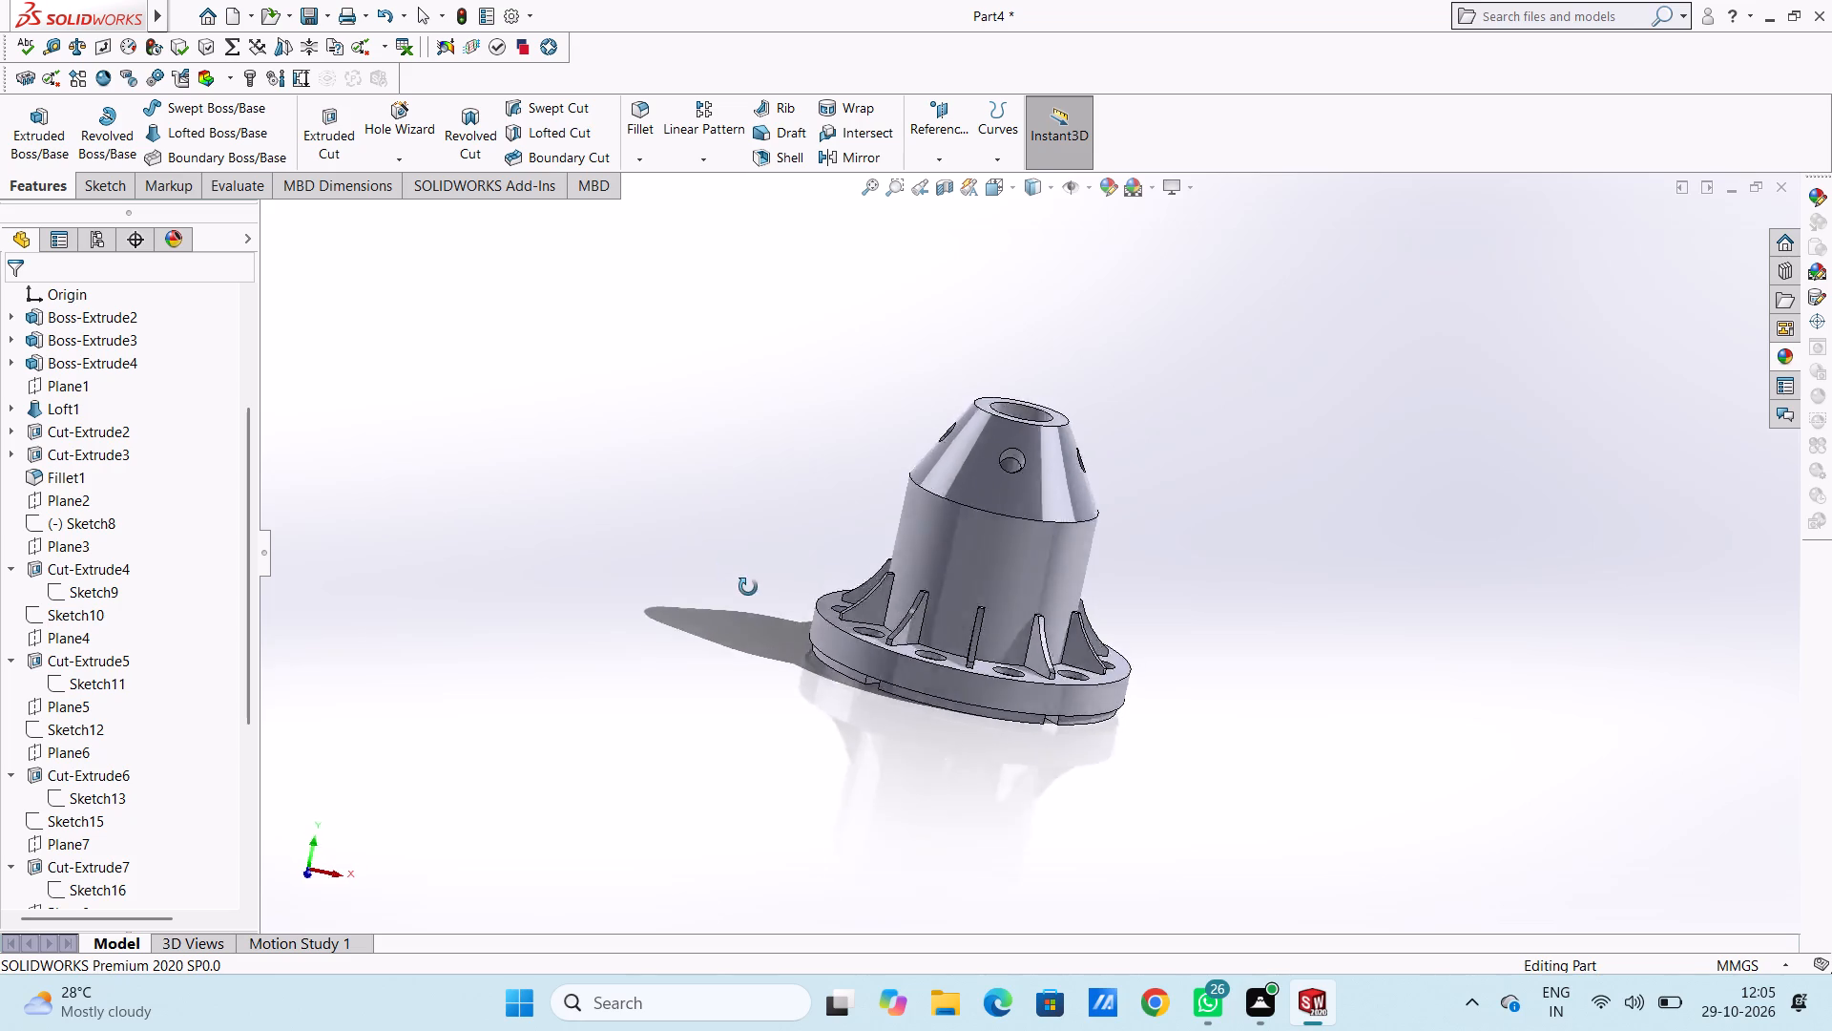
middle_drag(748, 587, 722, 791)
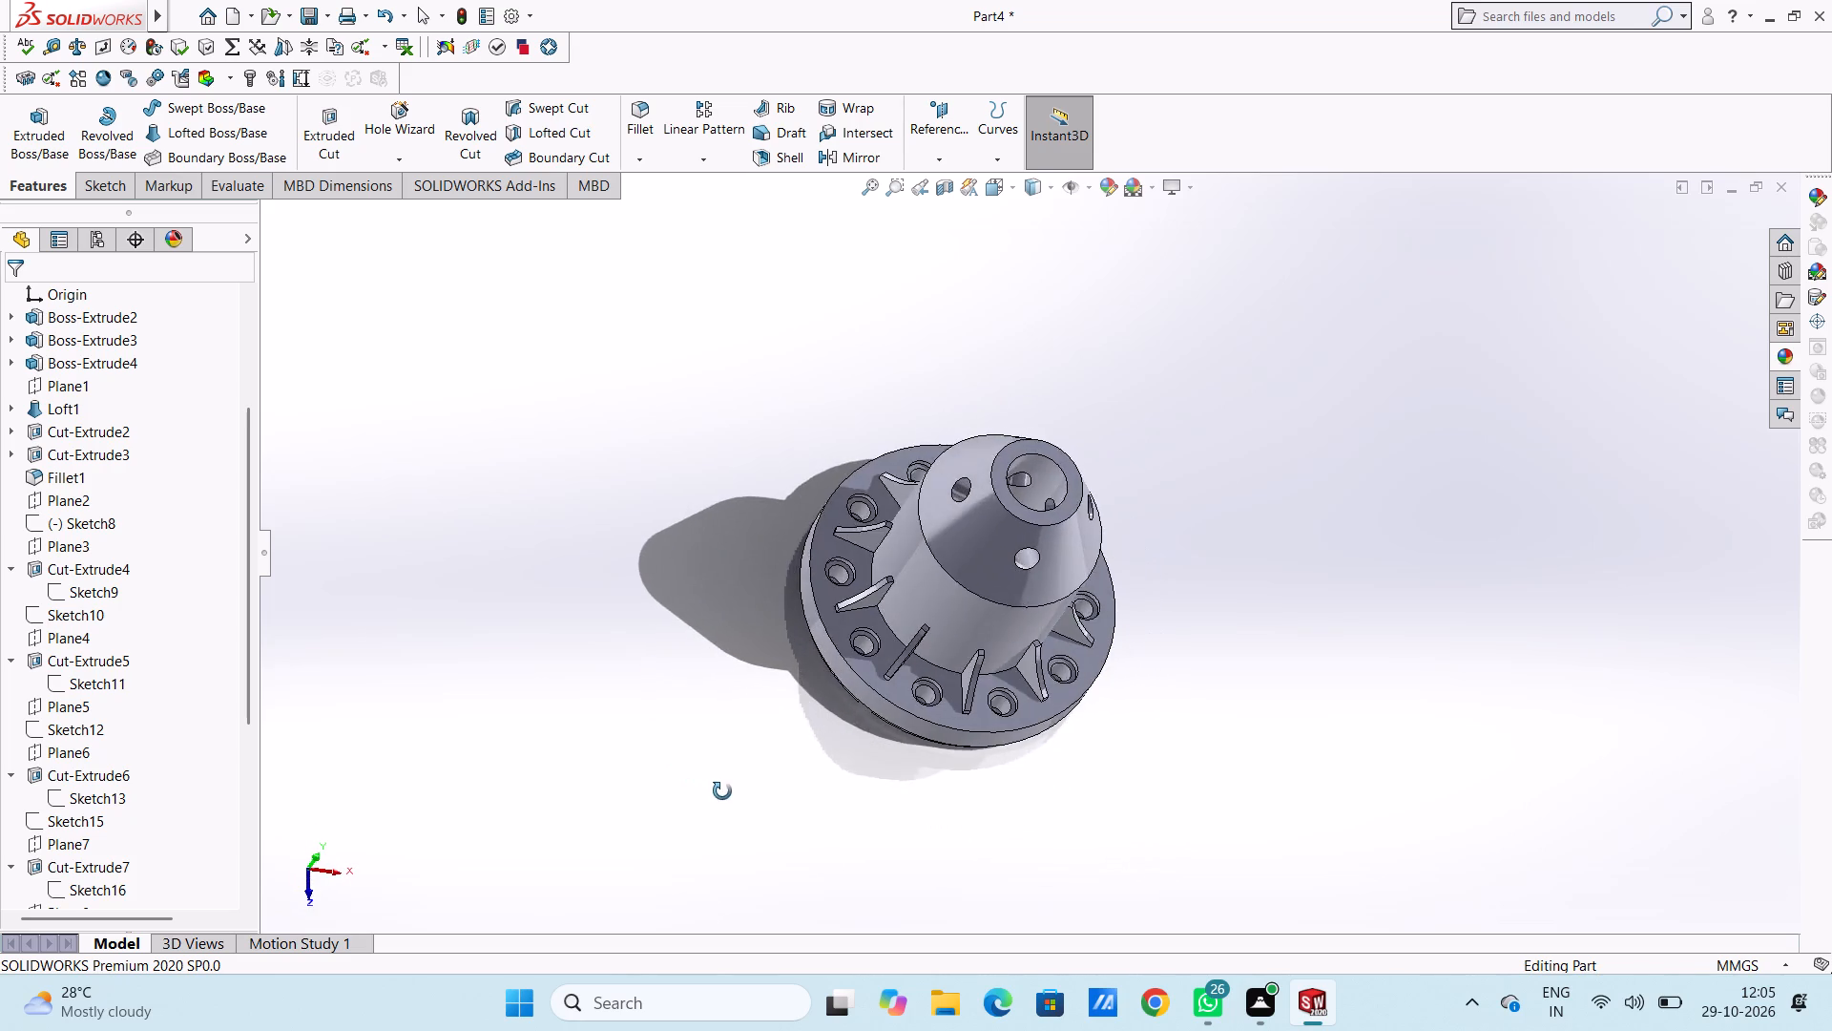
middle_drag(722, 791, 673, 597)
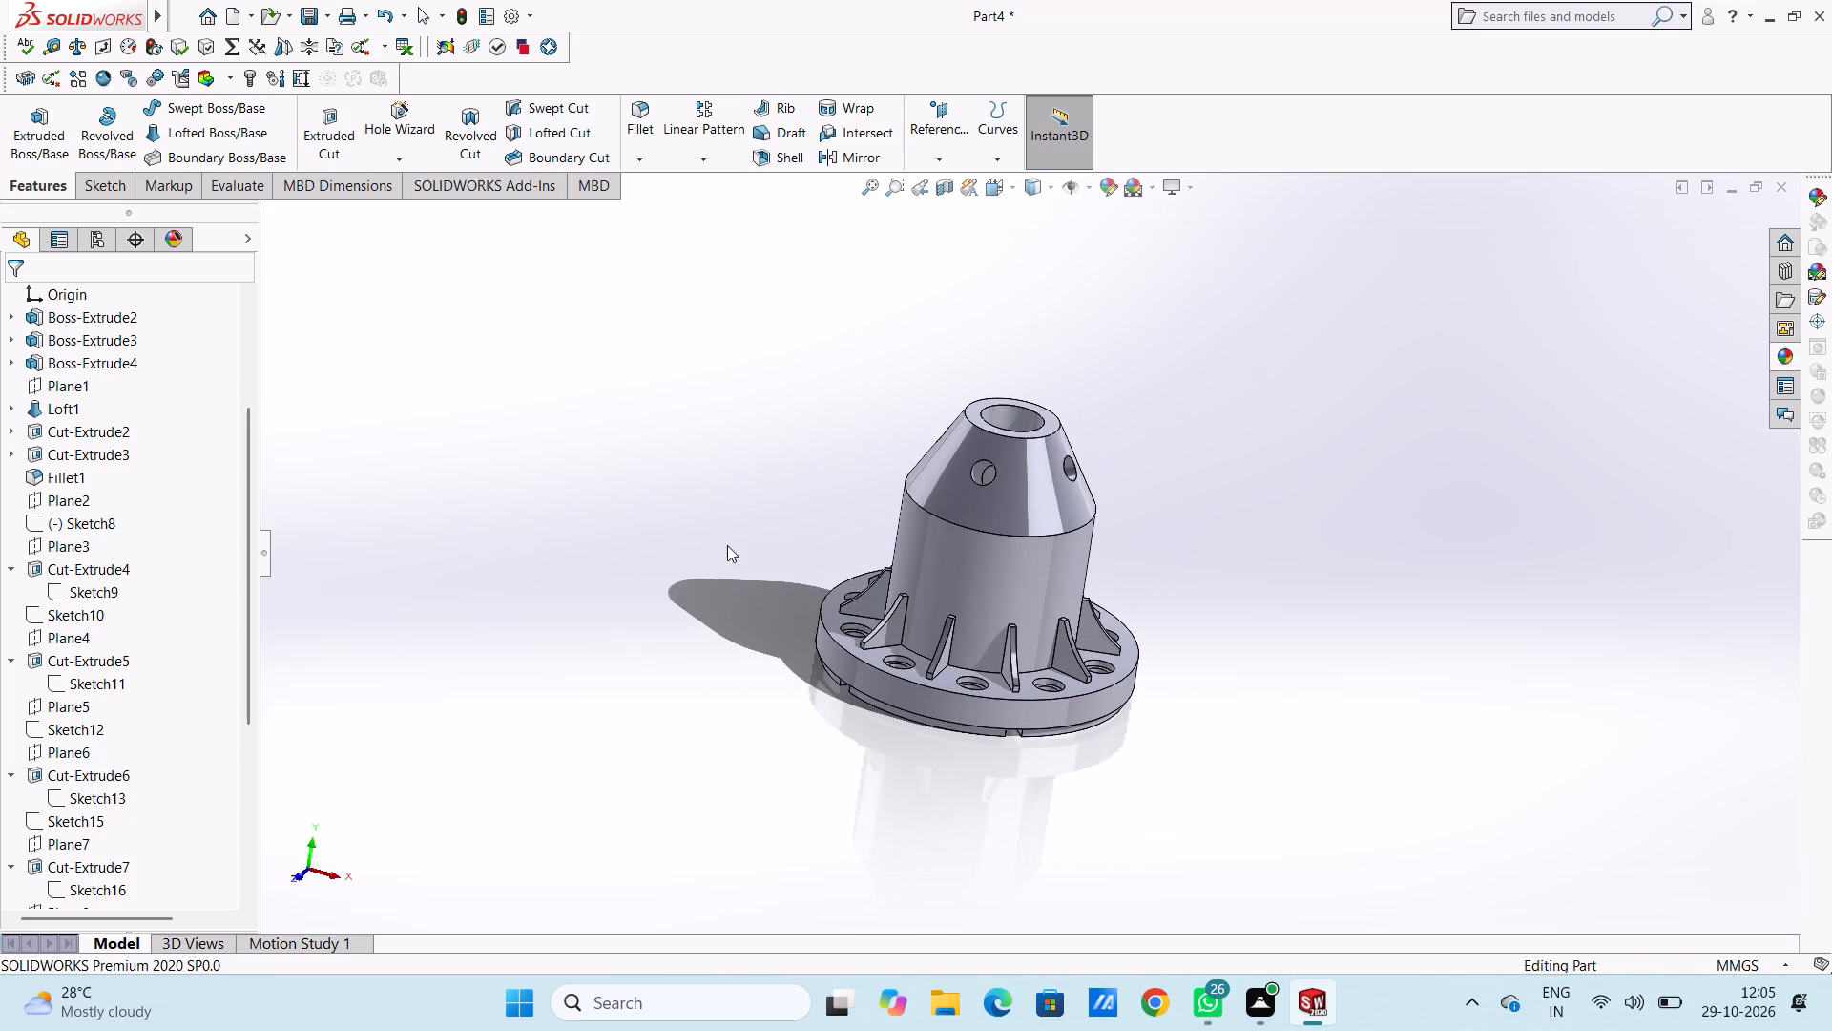
click(943, 195)
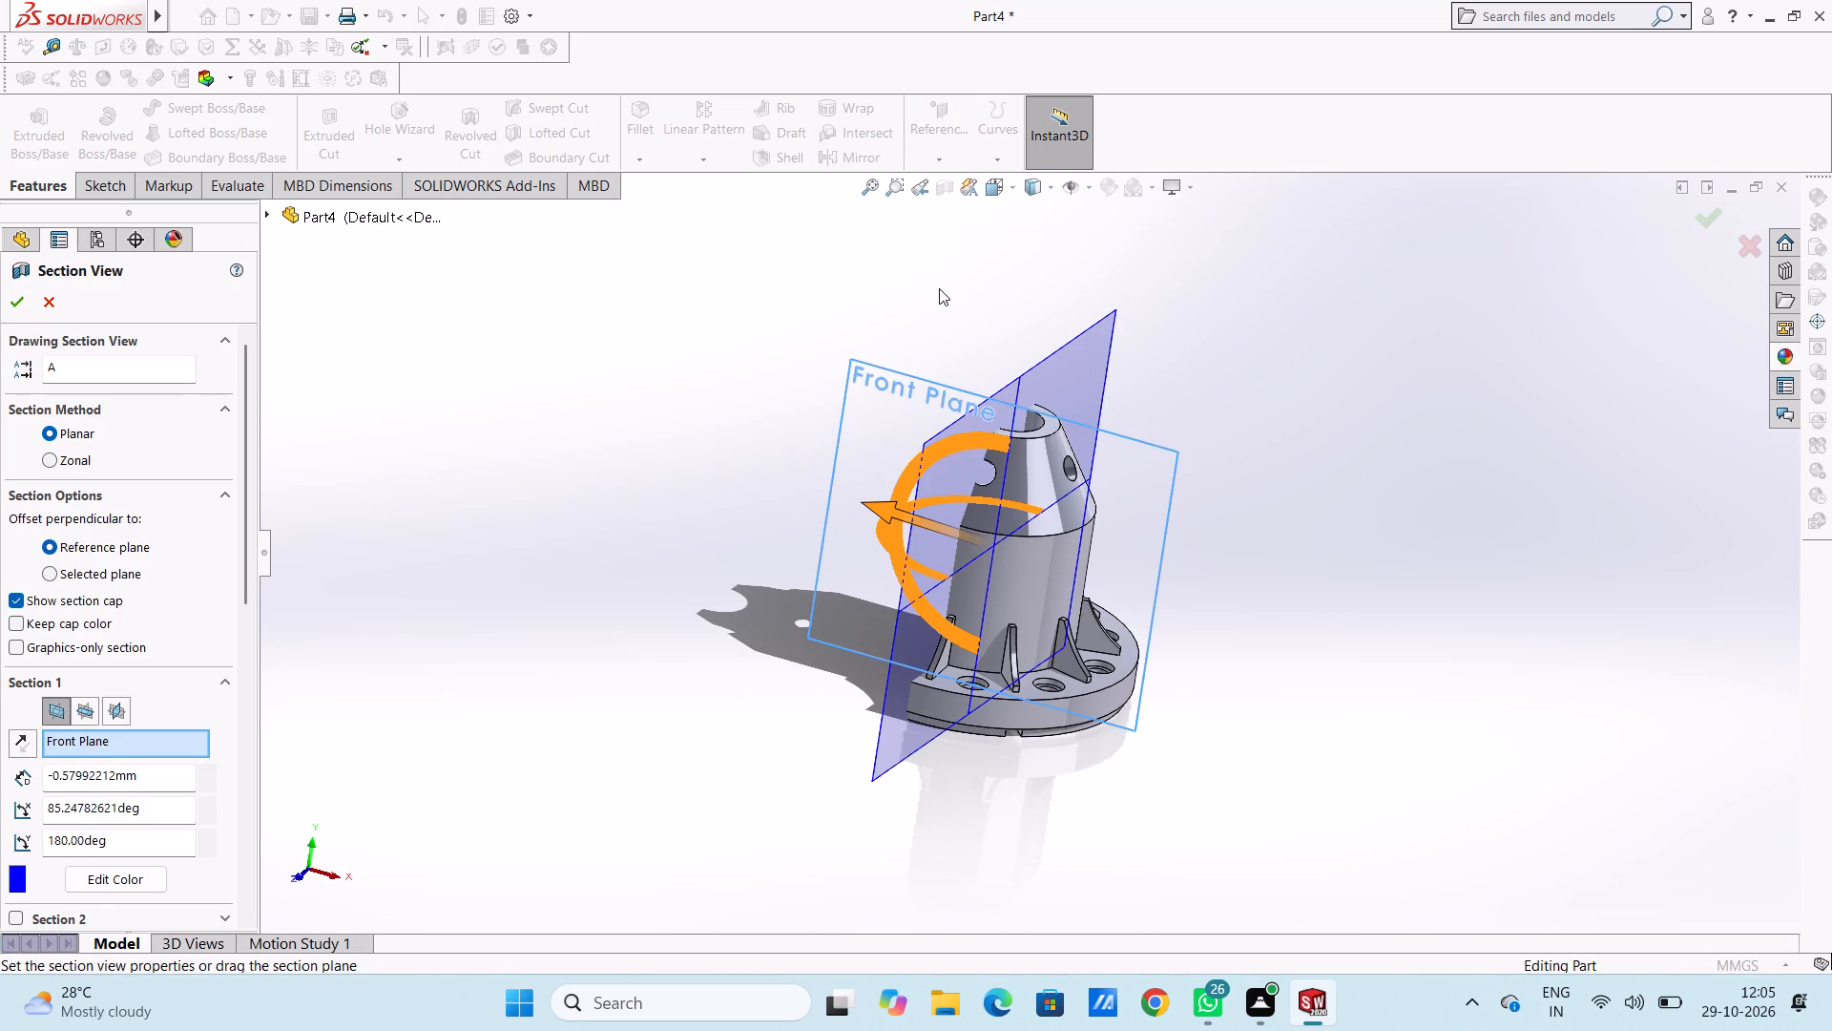
drag(890, 551, 974, 571)
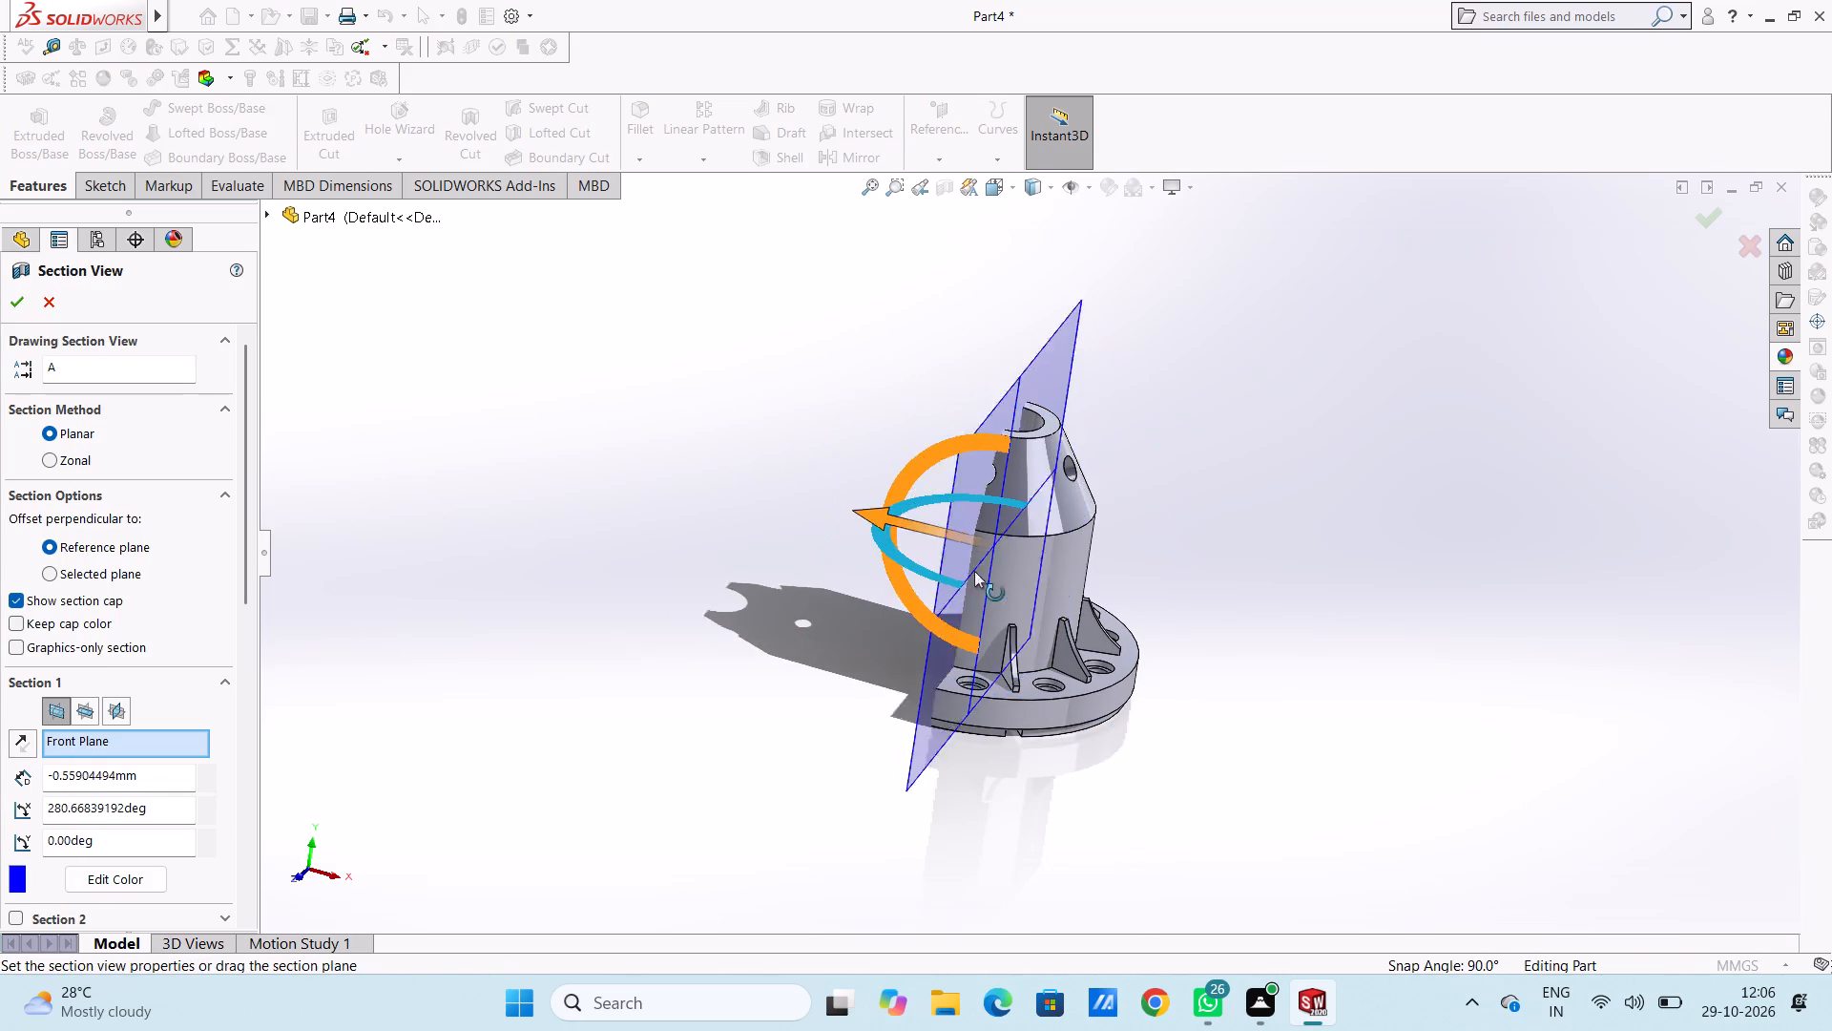
drag(974, 571, 1052, 605)
click(16, 305)
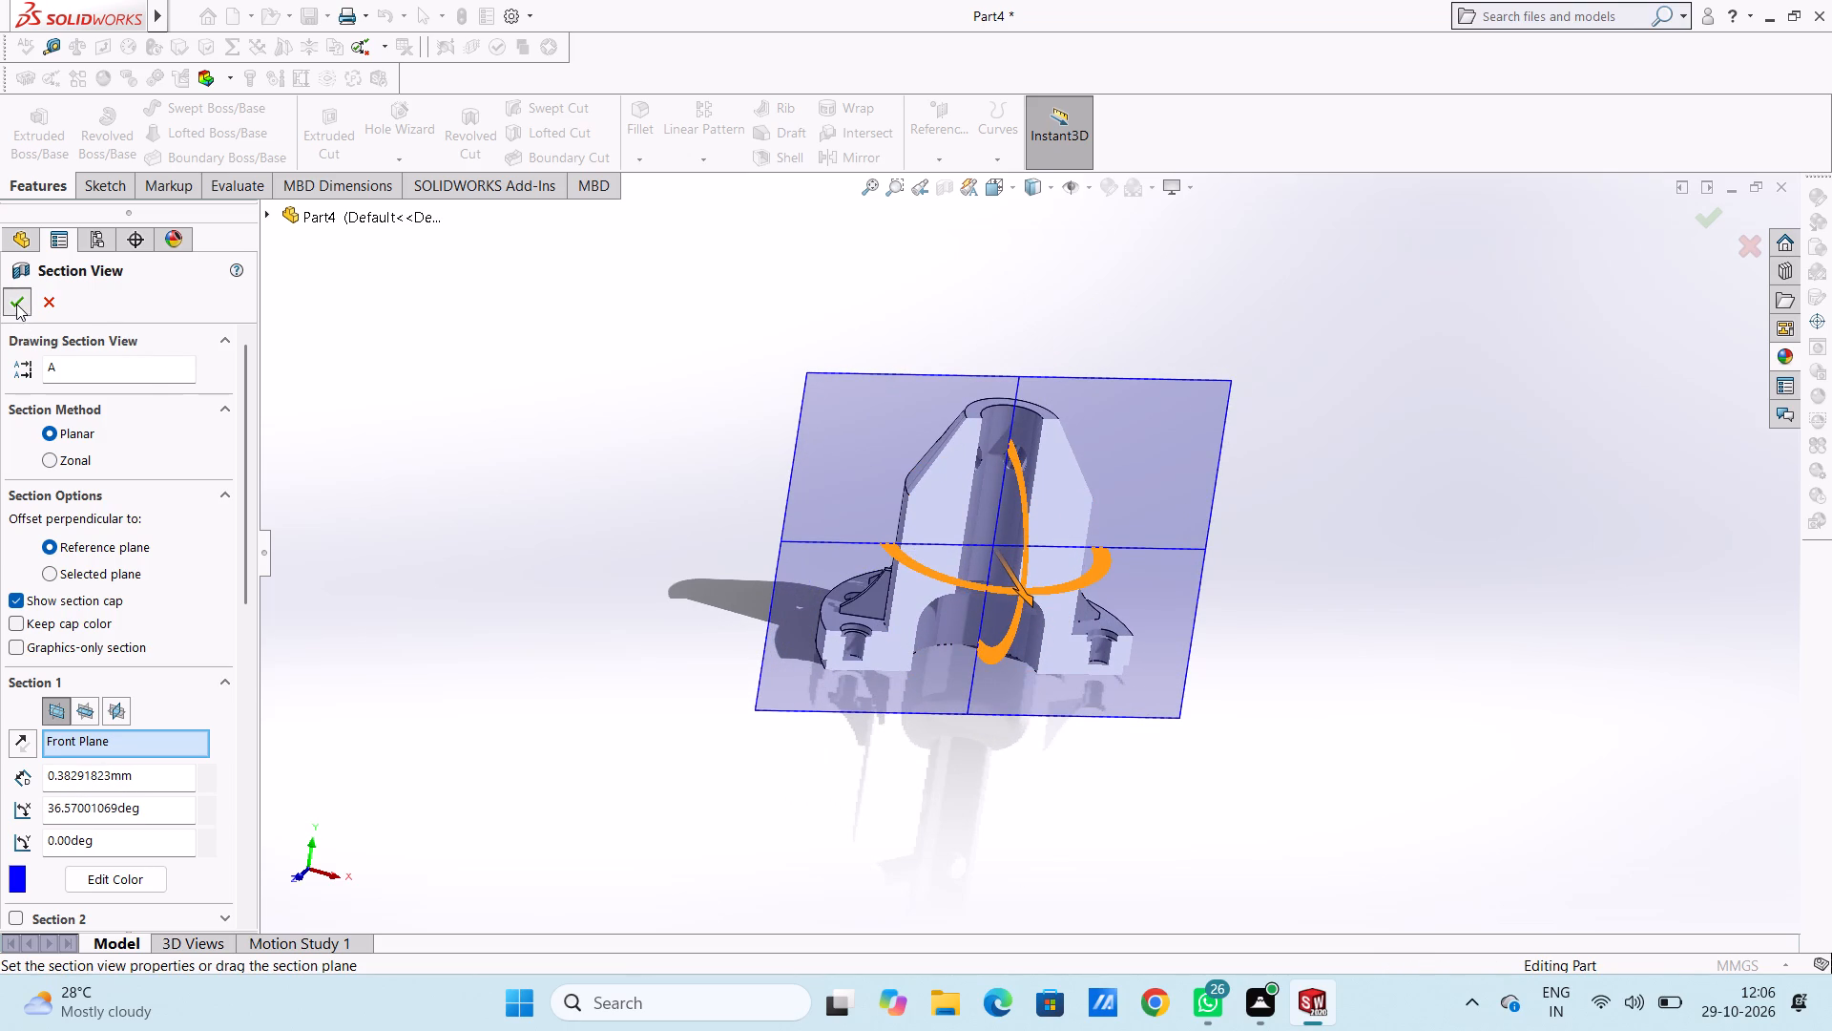
middle_drag(741, 534, 693, 379)
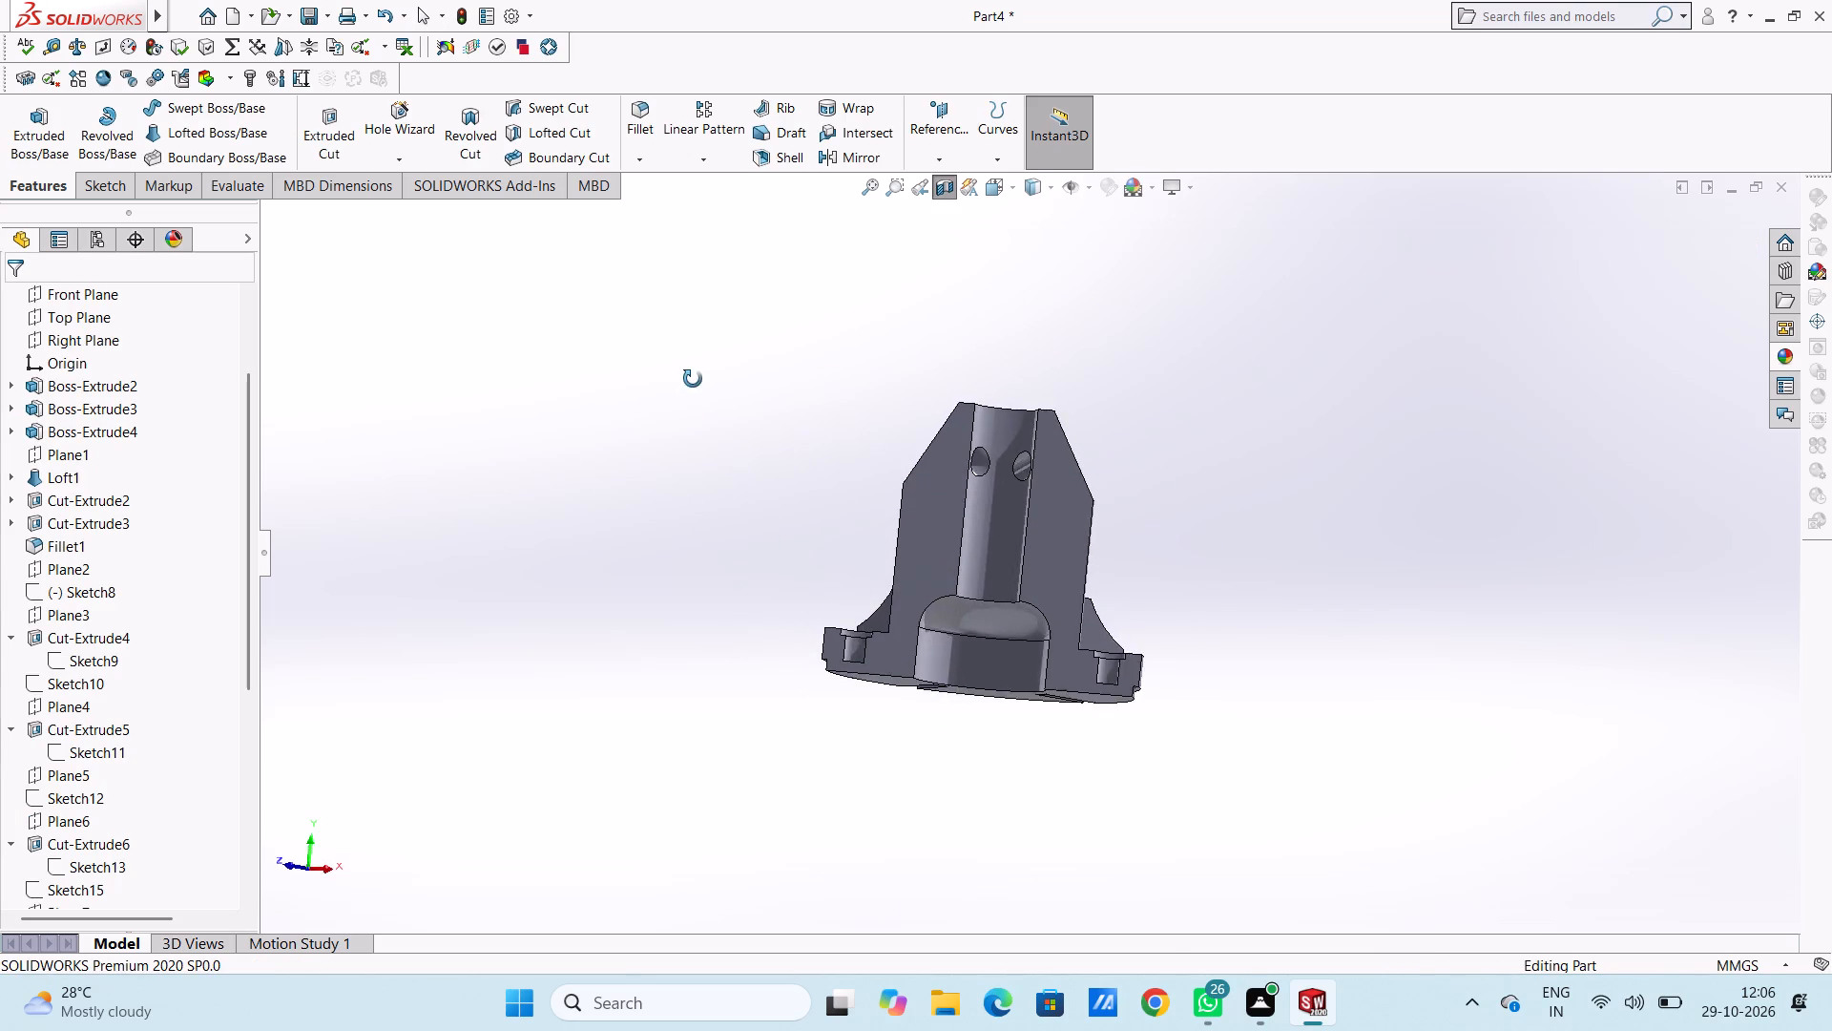
middle_drag(693, 379, 665, 777)
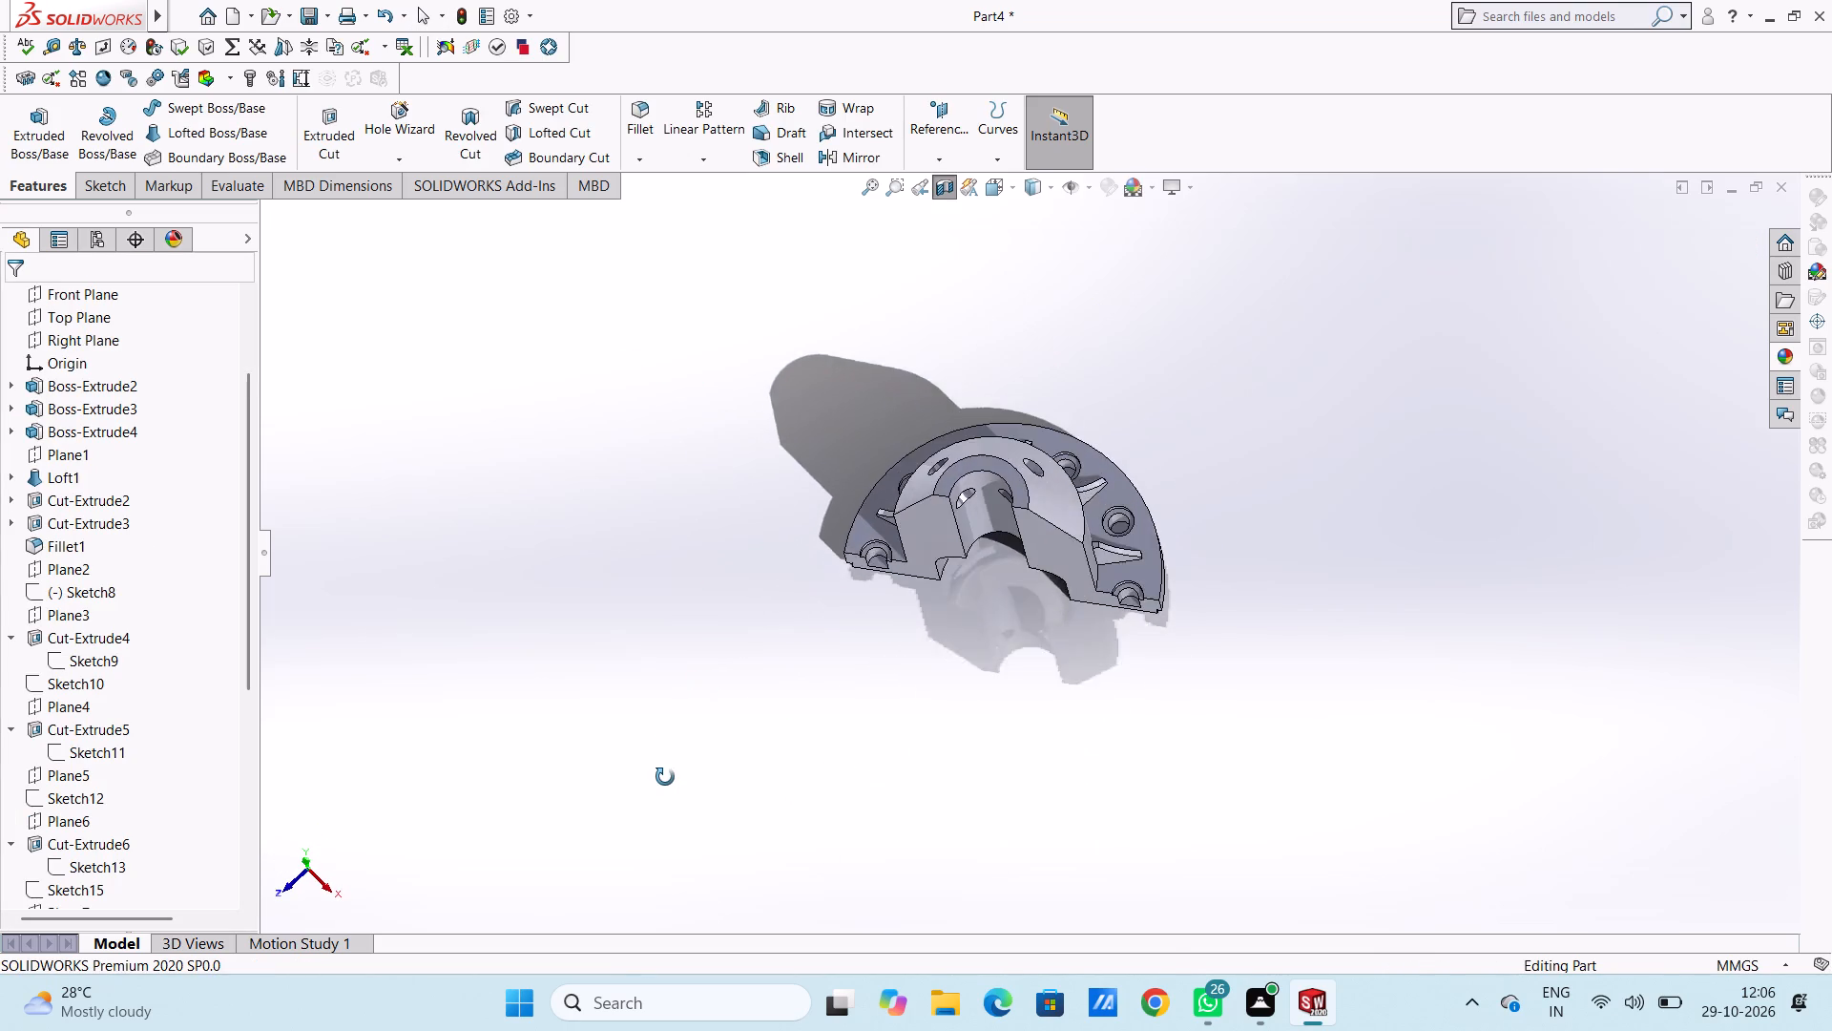
middle_drag(665, 777, 725, 439)
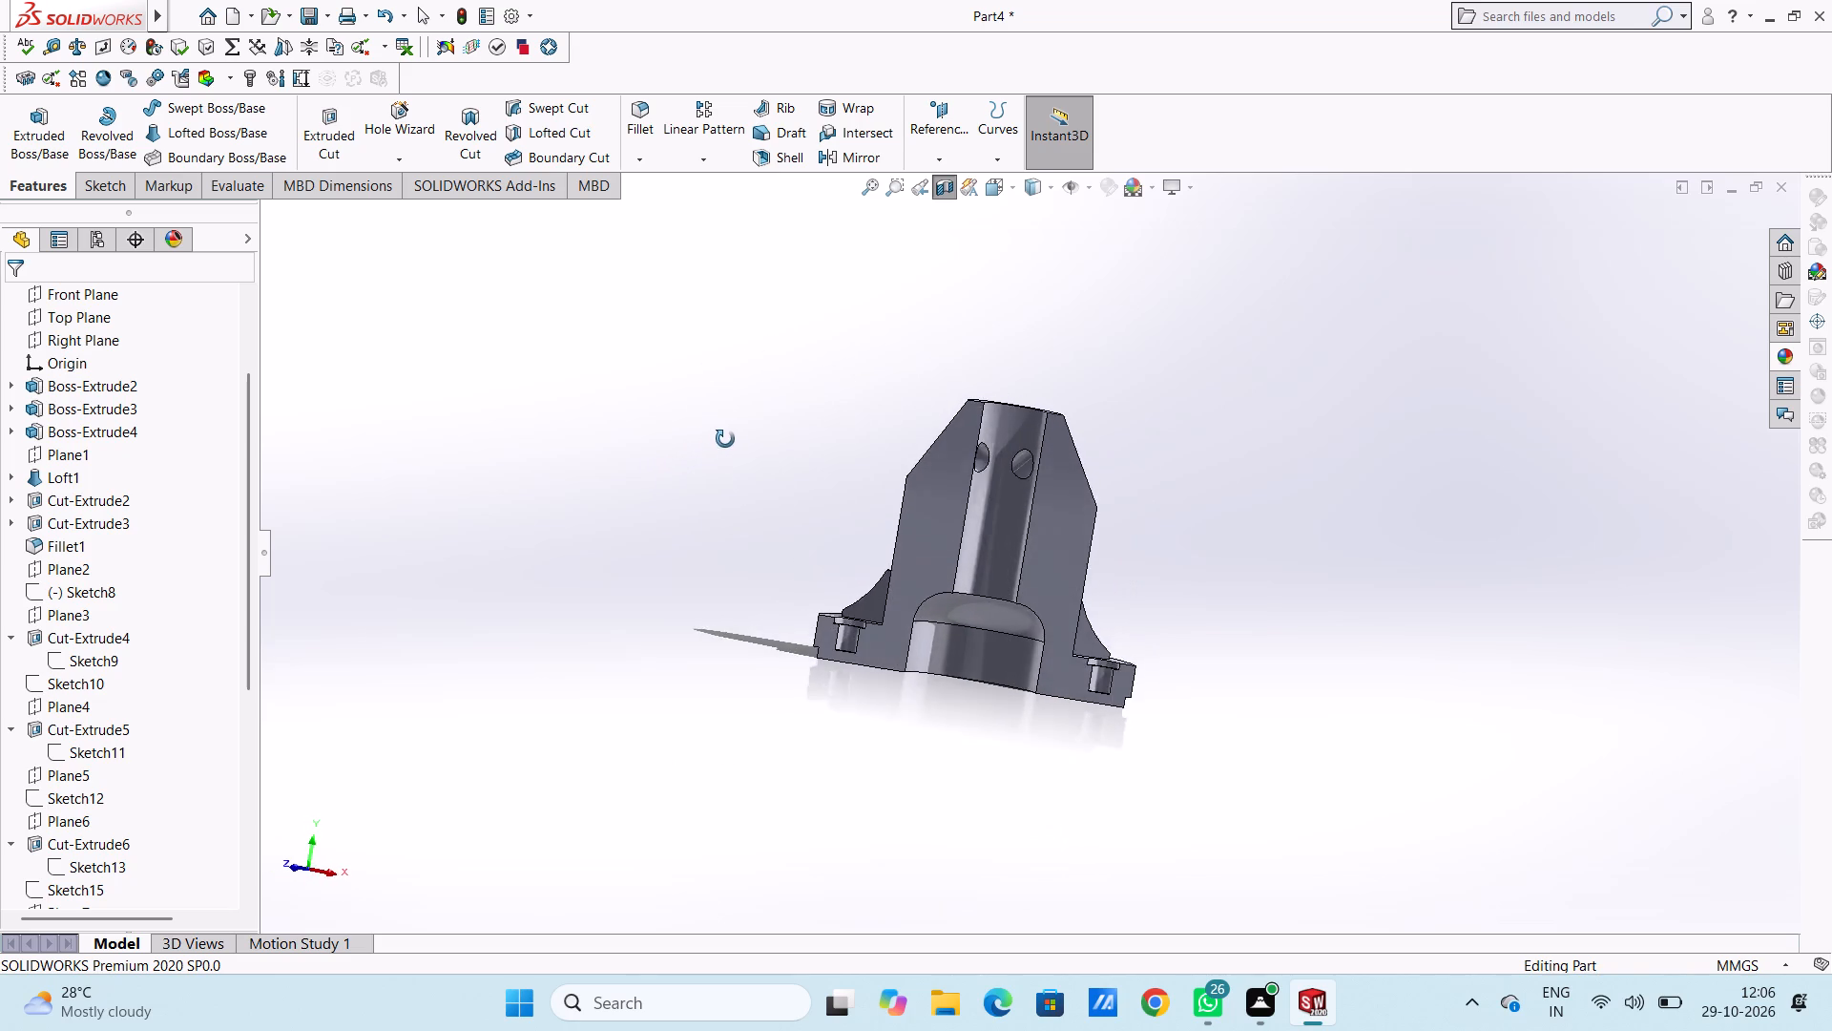
middle_drag(725, 439, 630, 462)
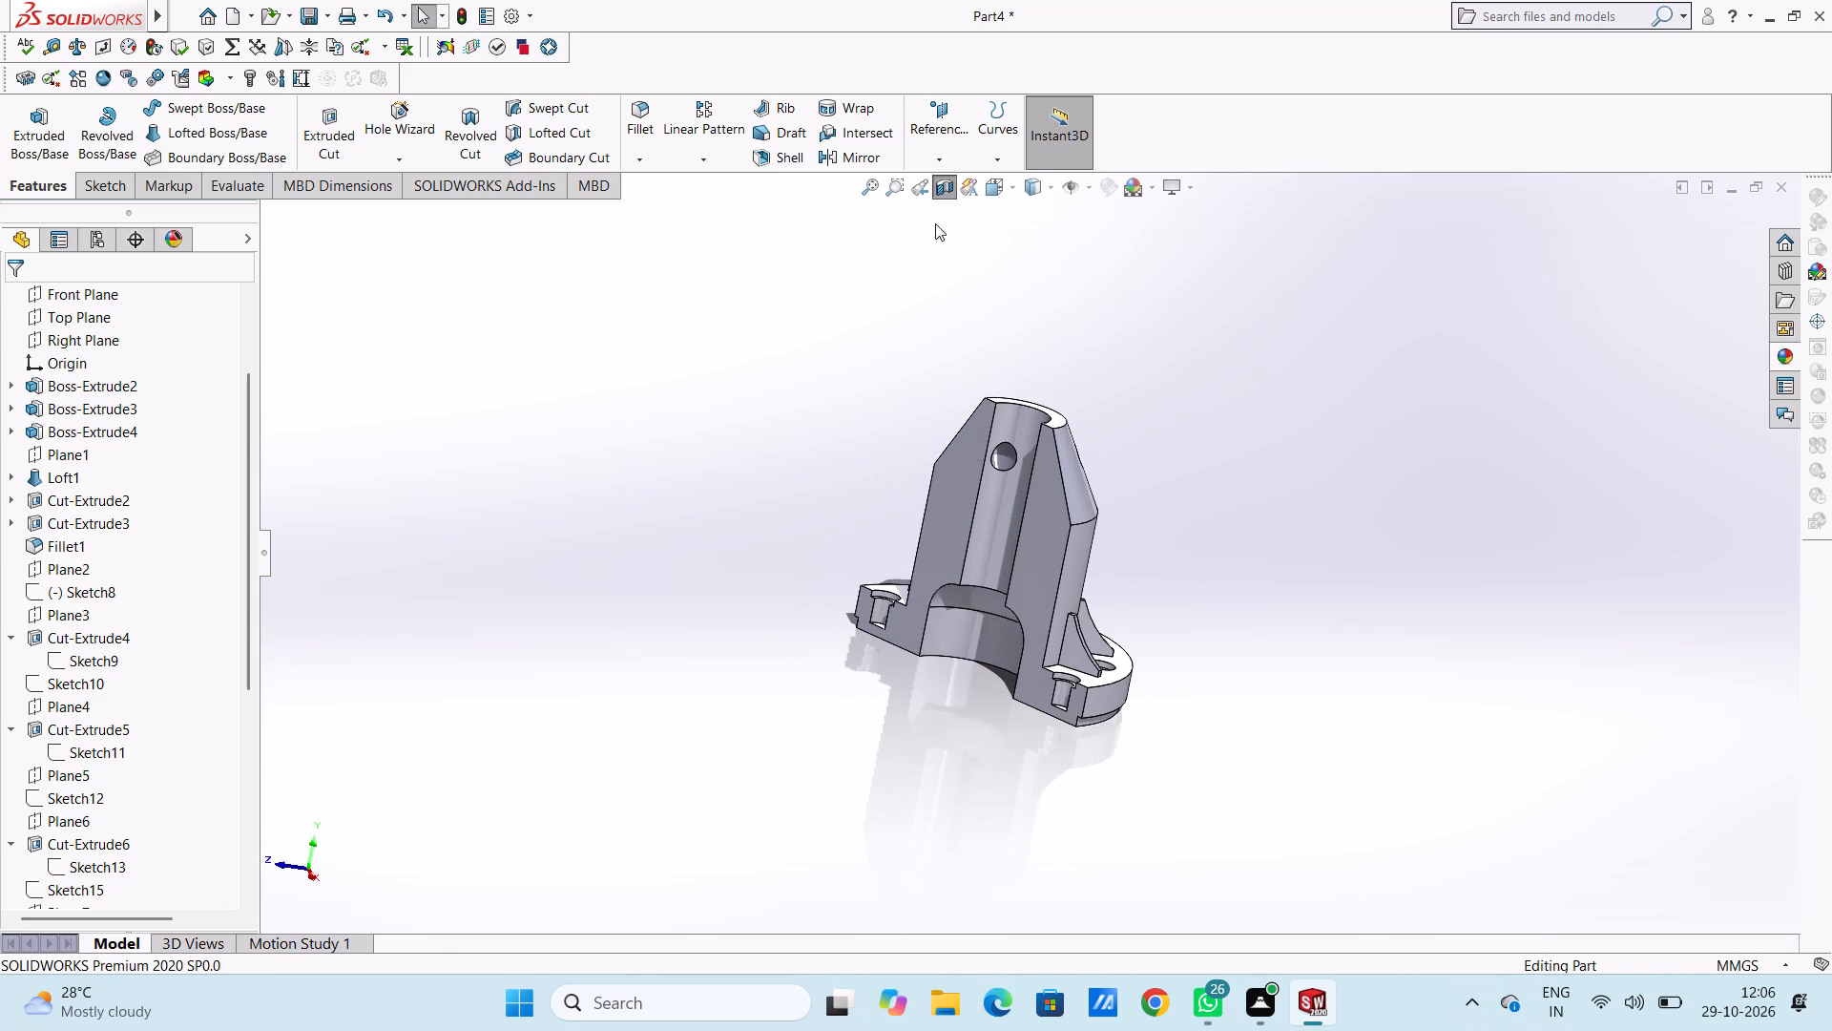
click(942, 191)
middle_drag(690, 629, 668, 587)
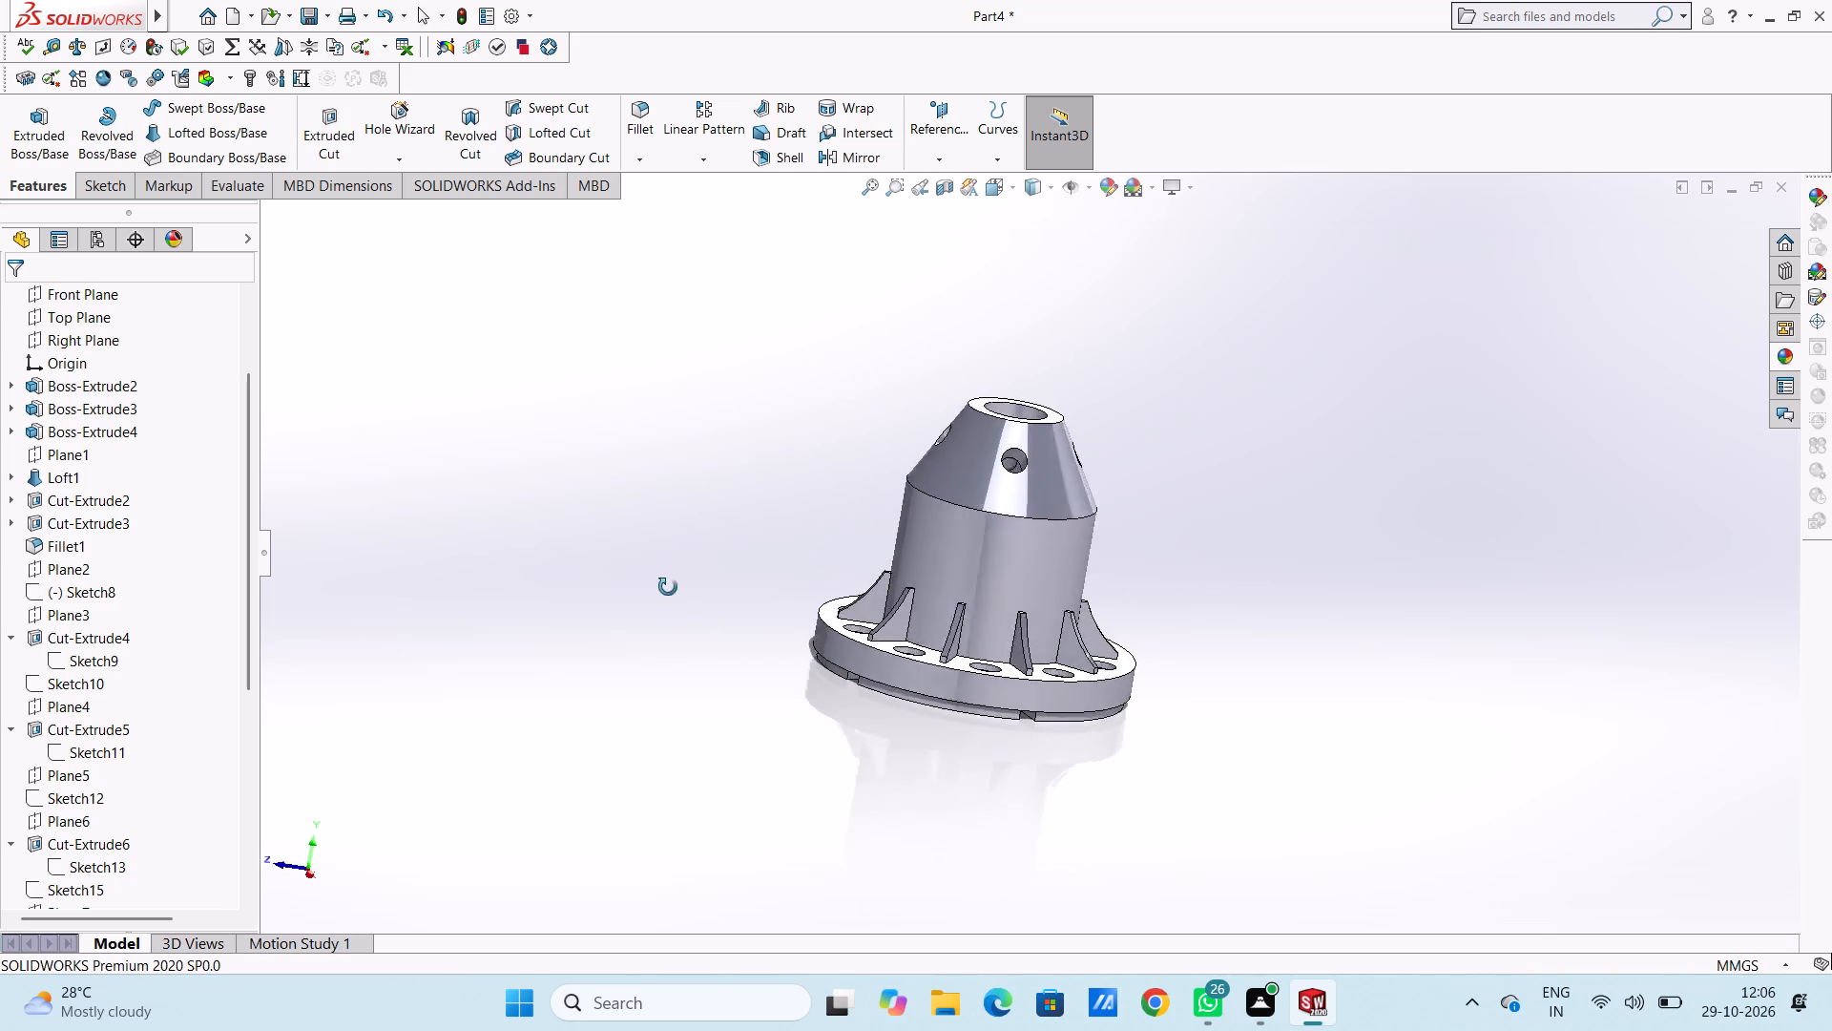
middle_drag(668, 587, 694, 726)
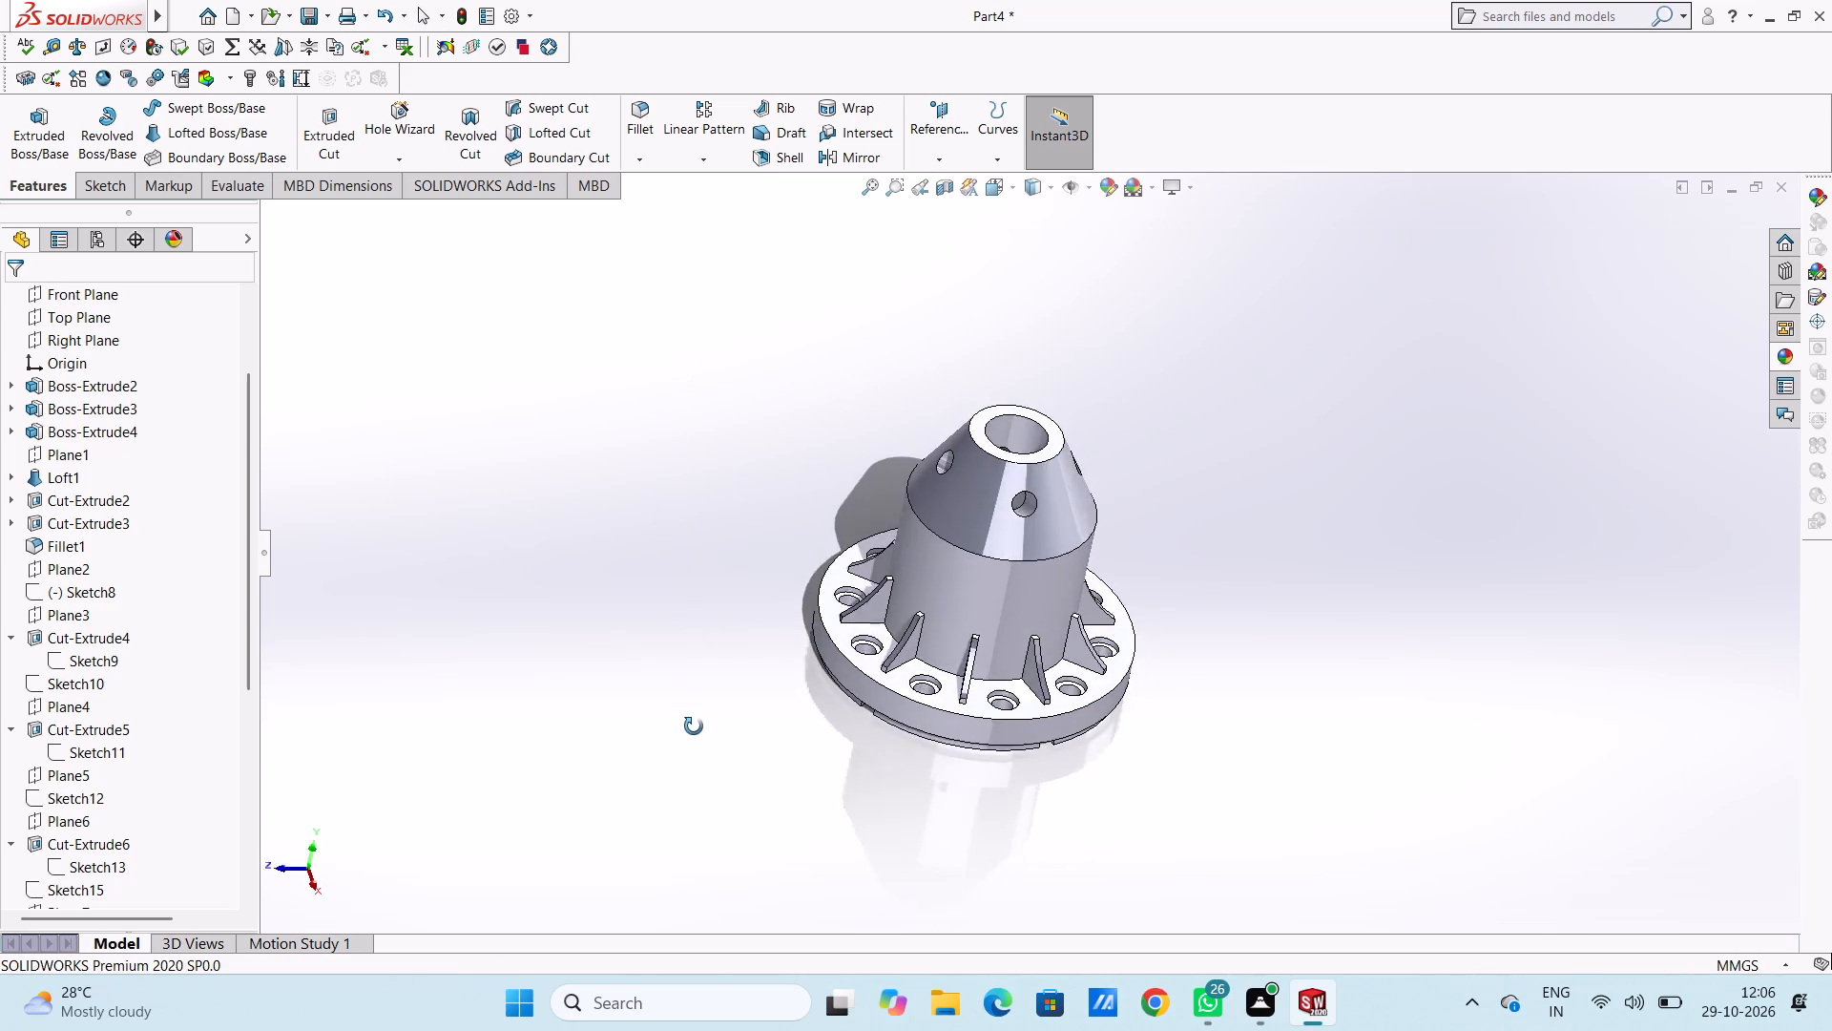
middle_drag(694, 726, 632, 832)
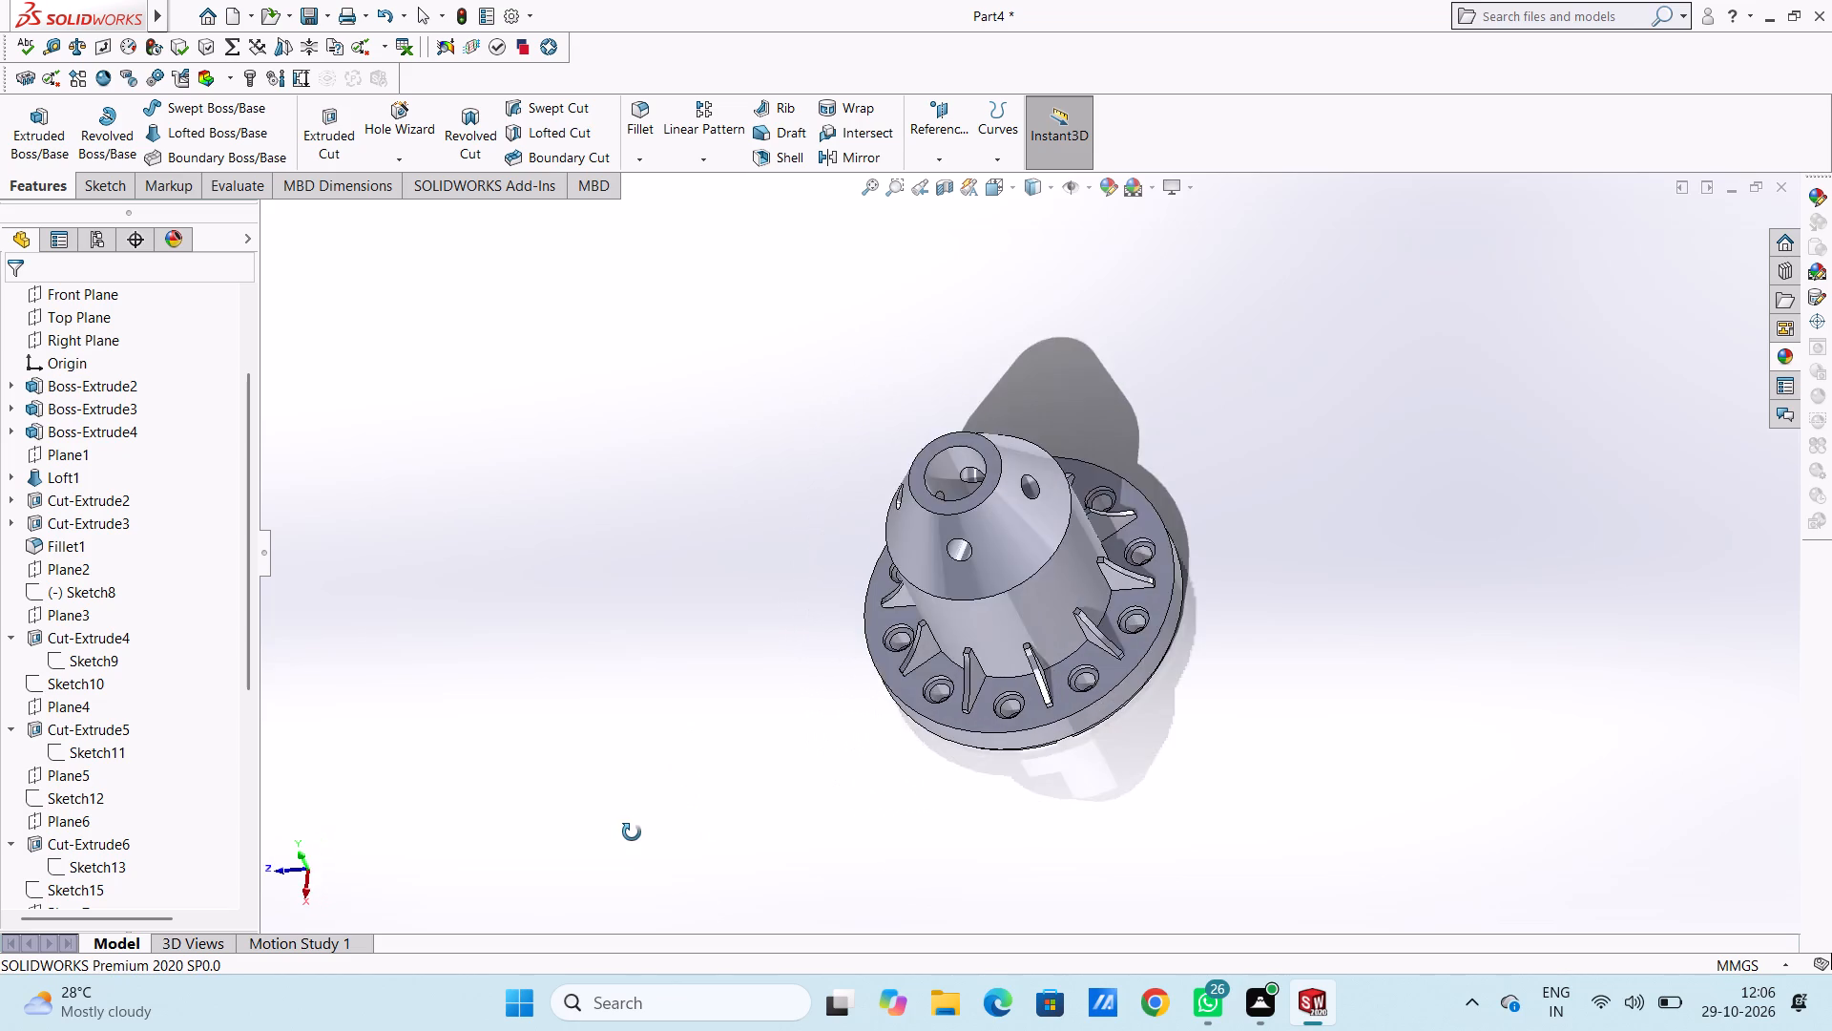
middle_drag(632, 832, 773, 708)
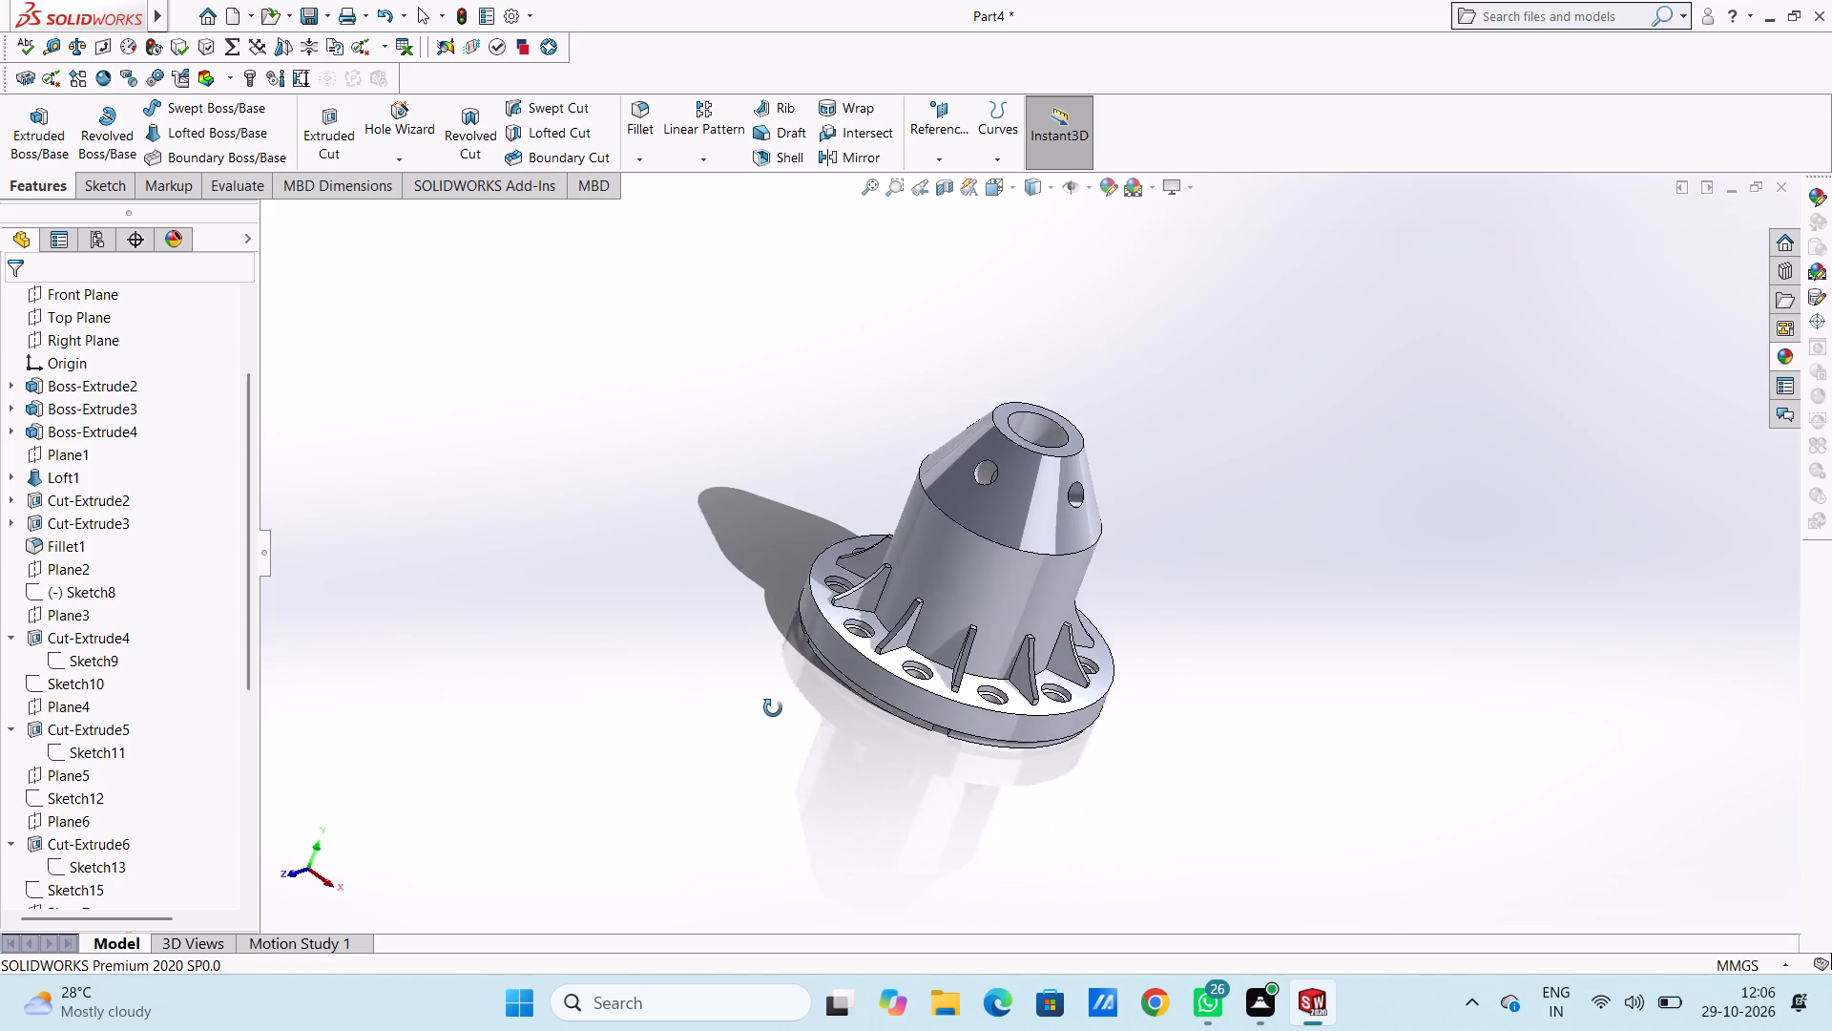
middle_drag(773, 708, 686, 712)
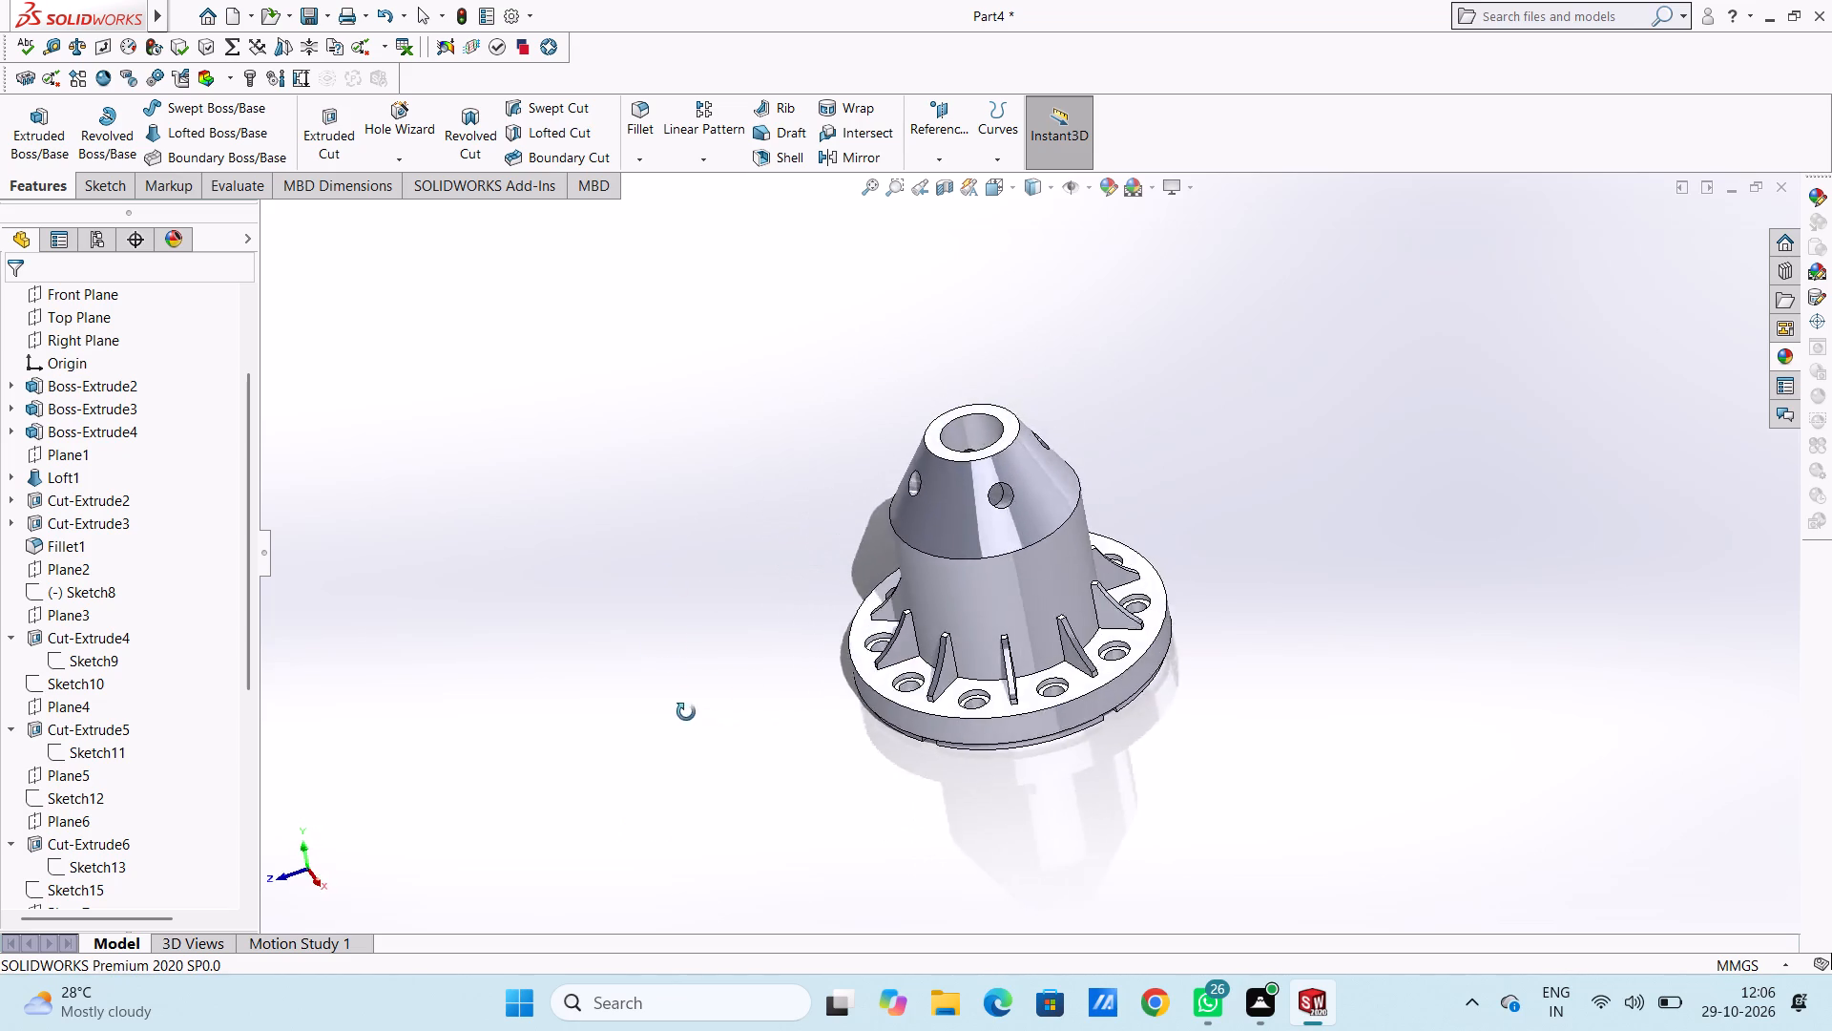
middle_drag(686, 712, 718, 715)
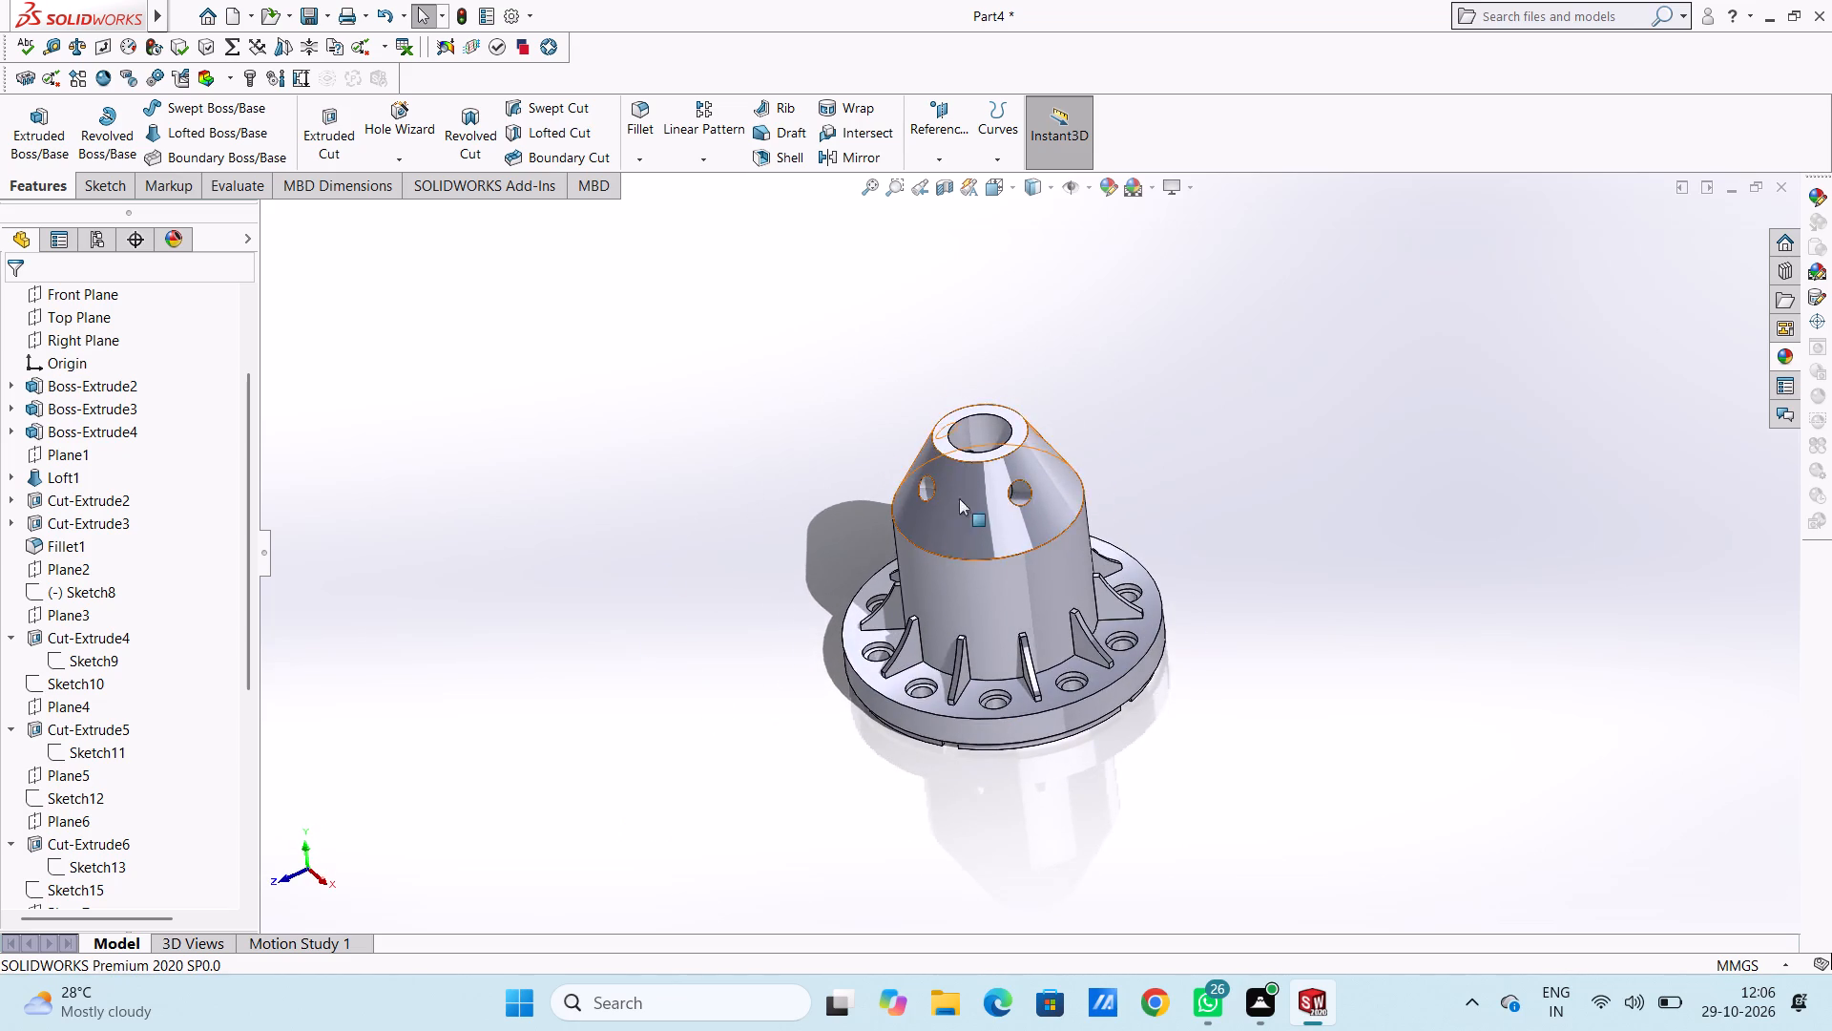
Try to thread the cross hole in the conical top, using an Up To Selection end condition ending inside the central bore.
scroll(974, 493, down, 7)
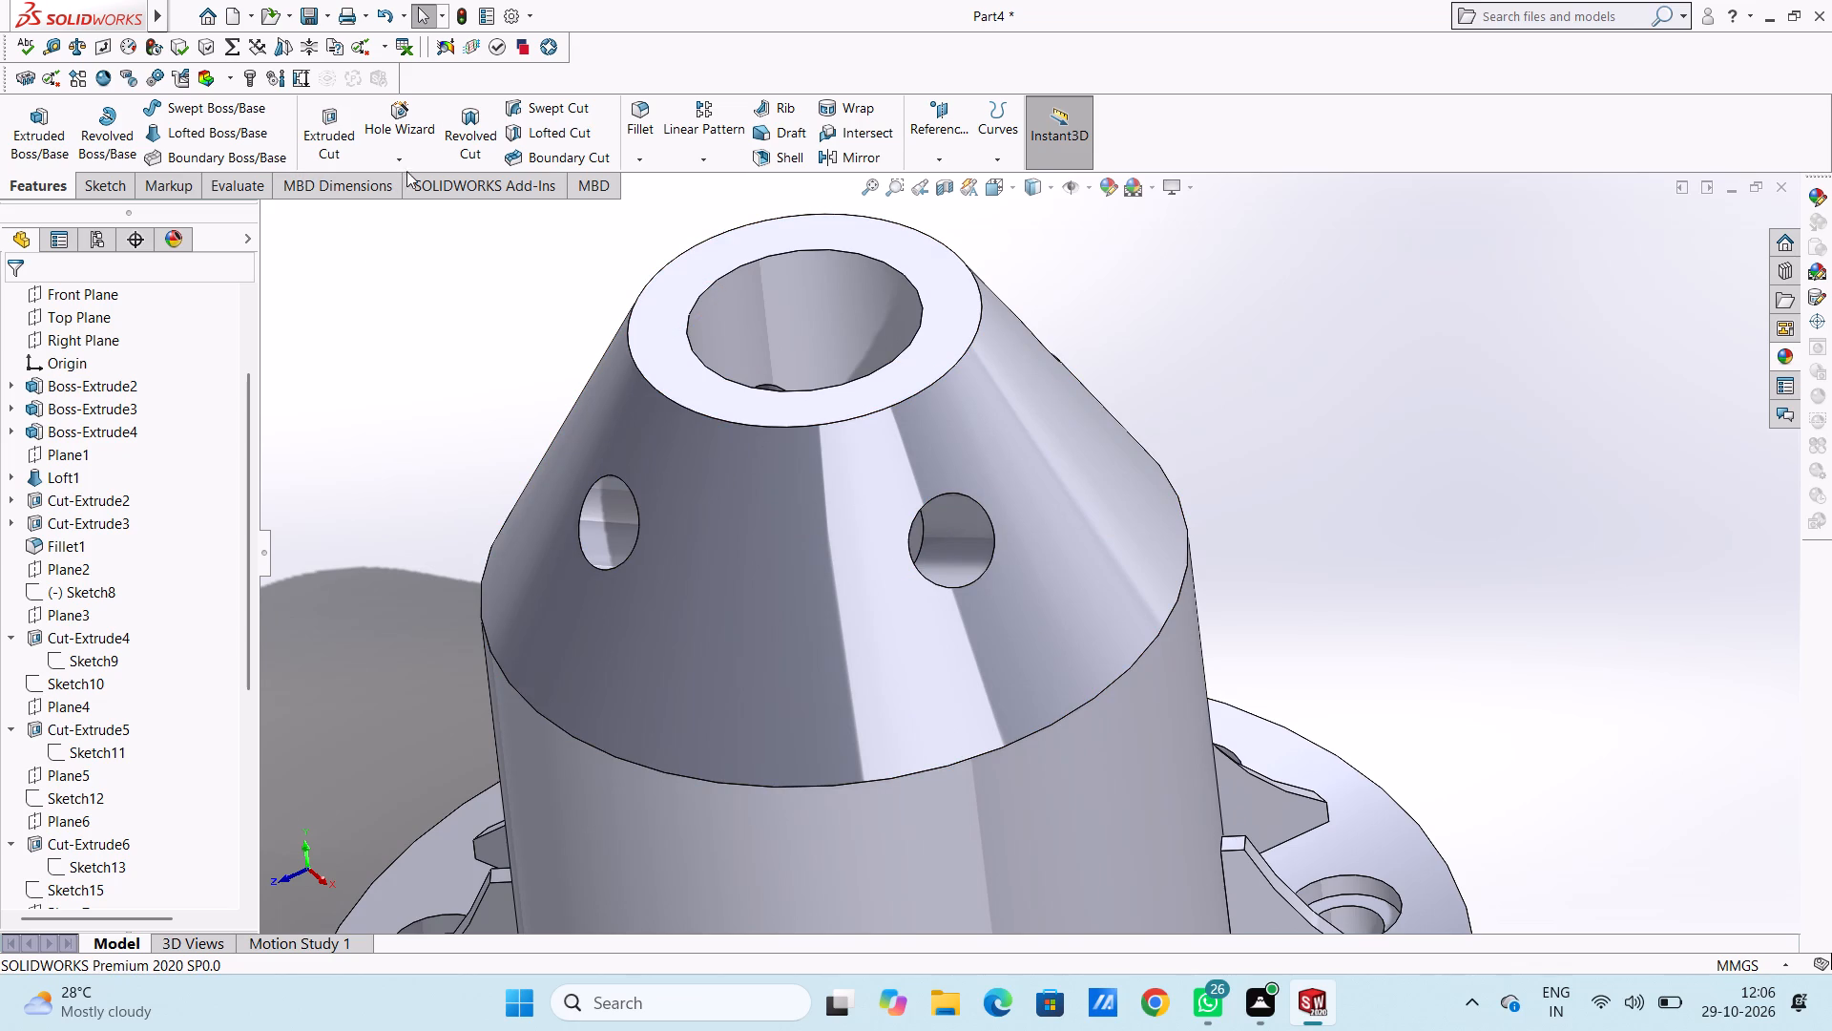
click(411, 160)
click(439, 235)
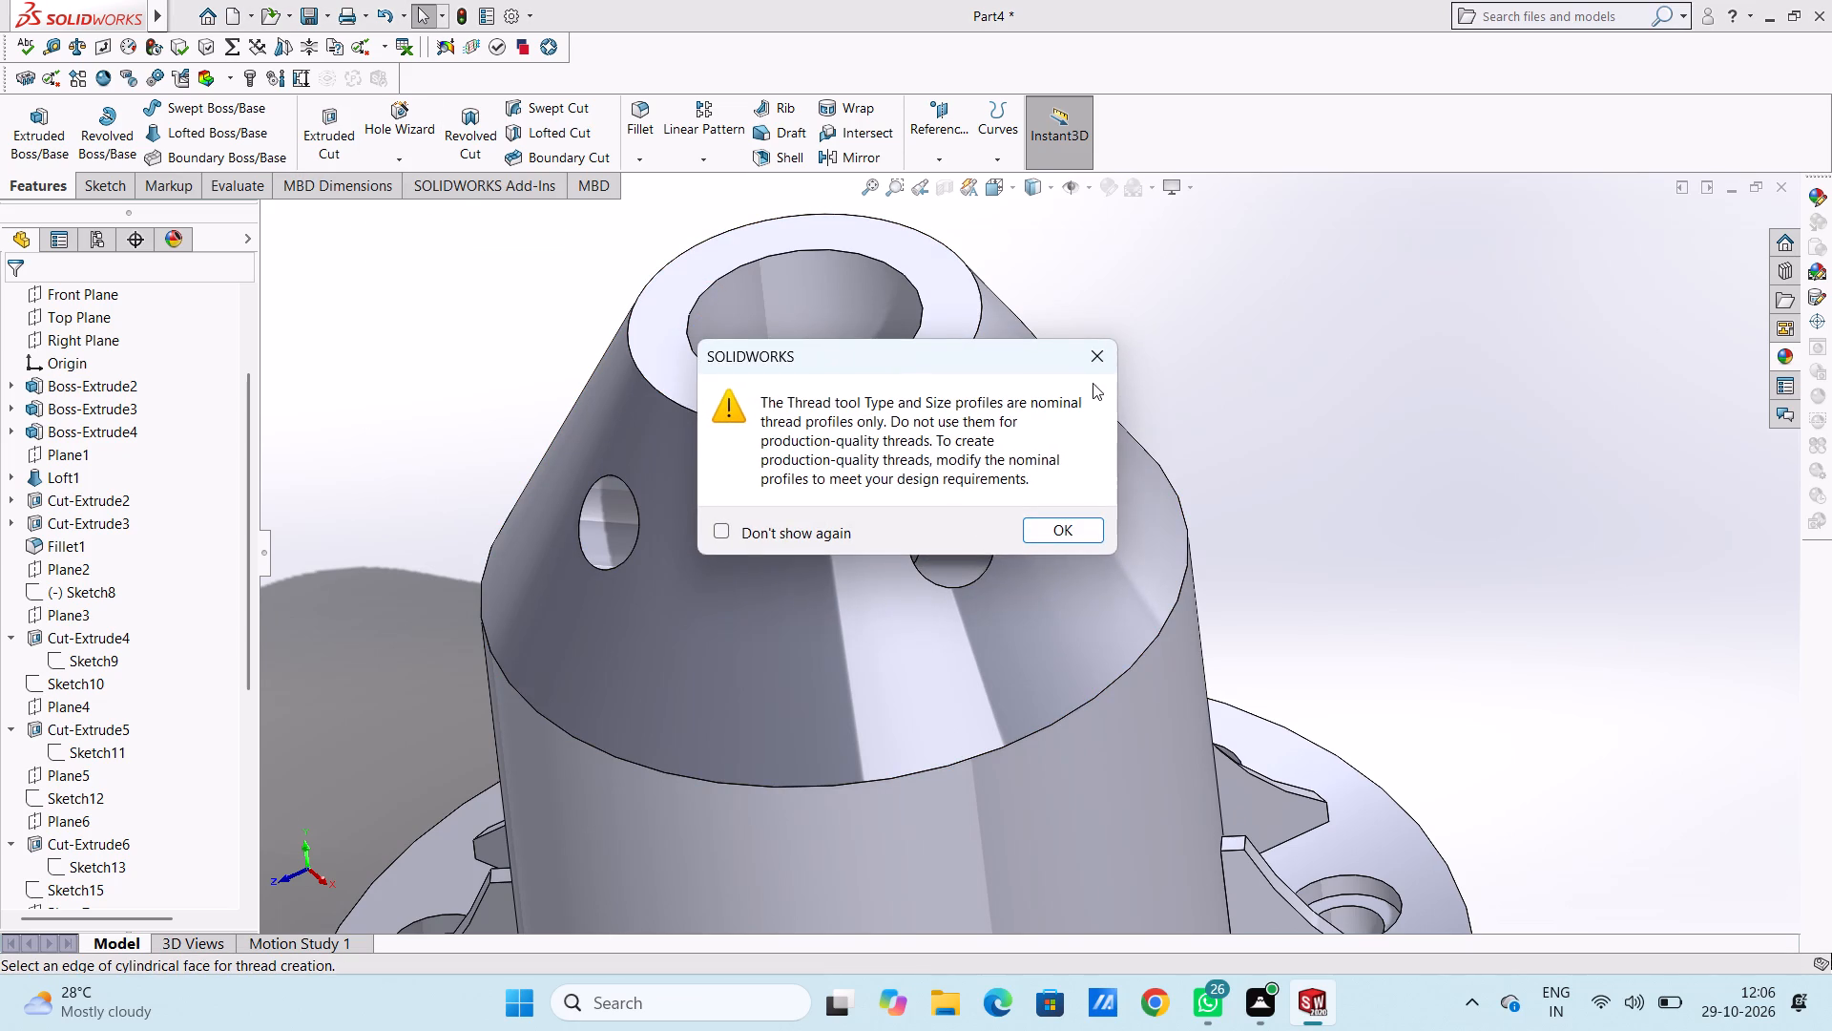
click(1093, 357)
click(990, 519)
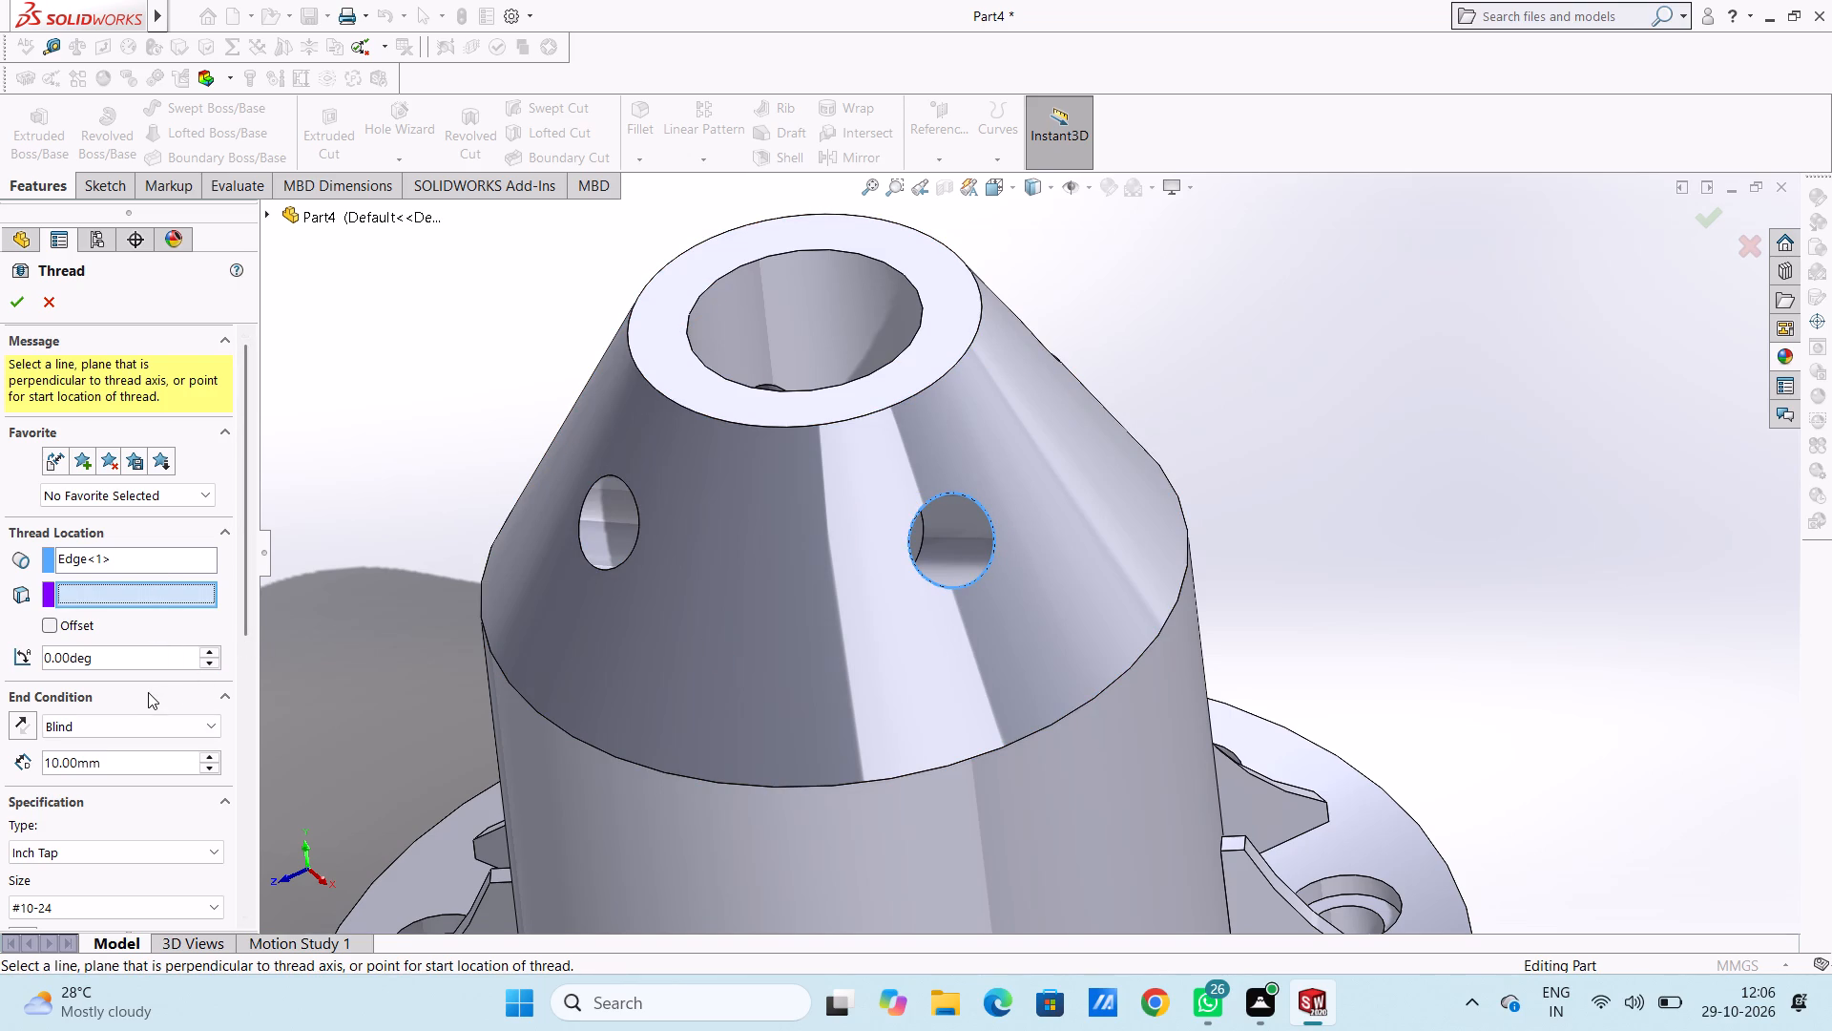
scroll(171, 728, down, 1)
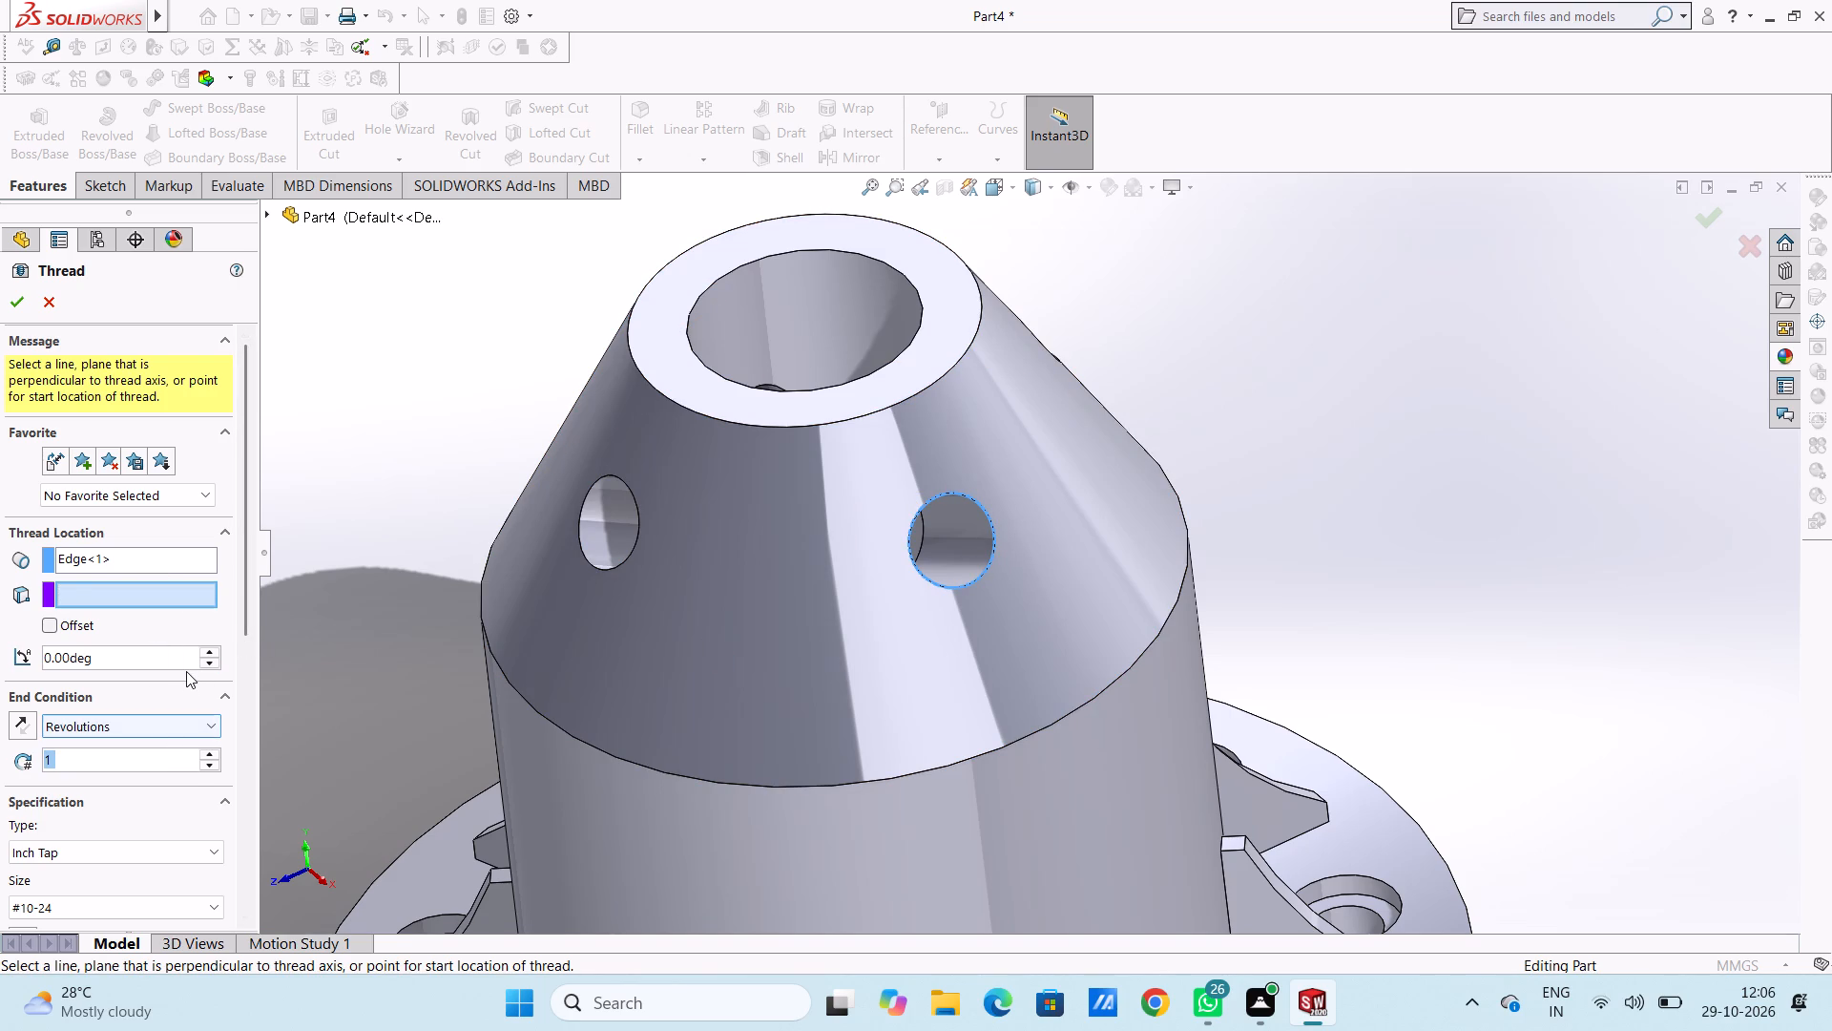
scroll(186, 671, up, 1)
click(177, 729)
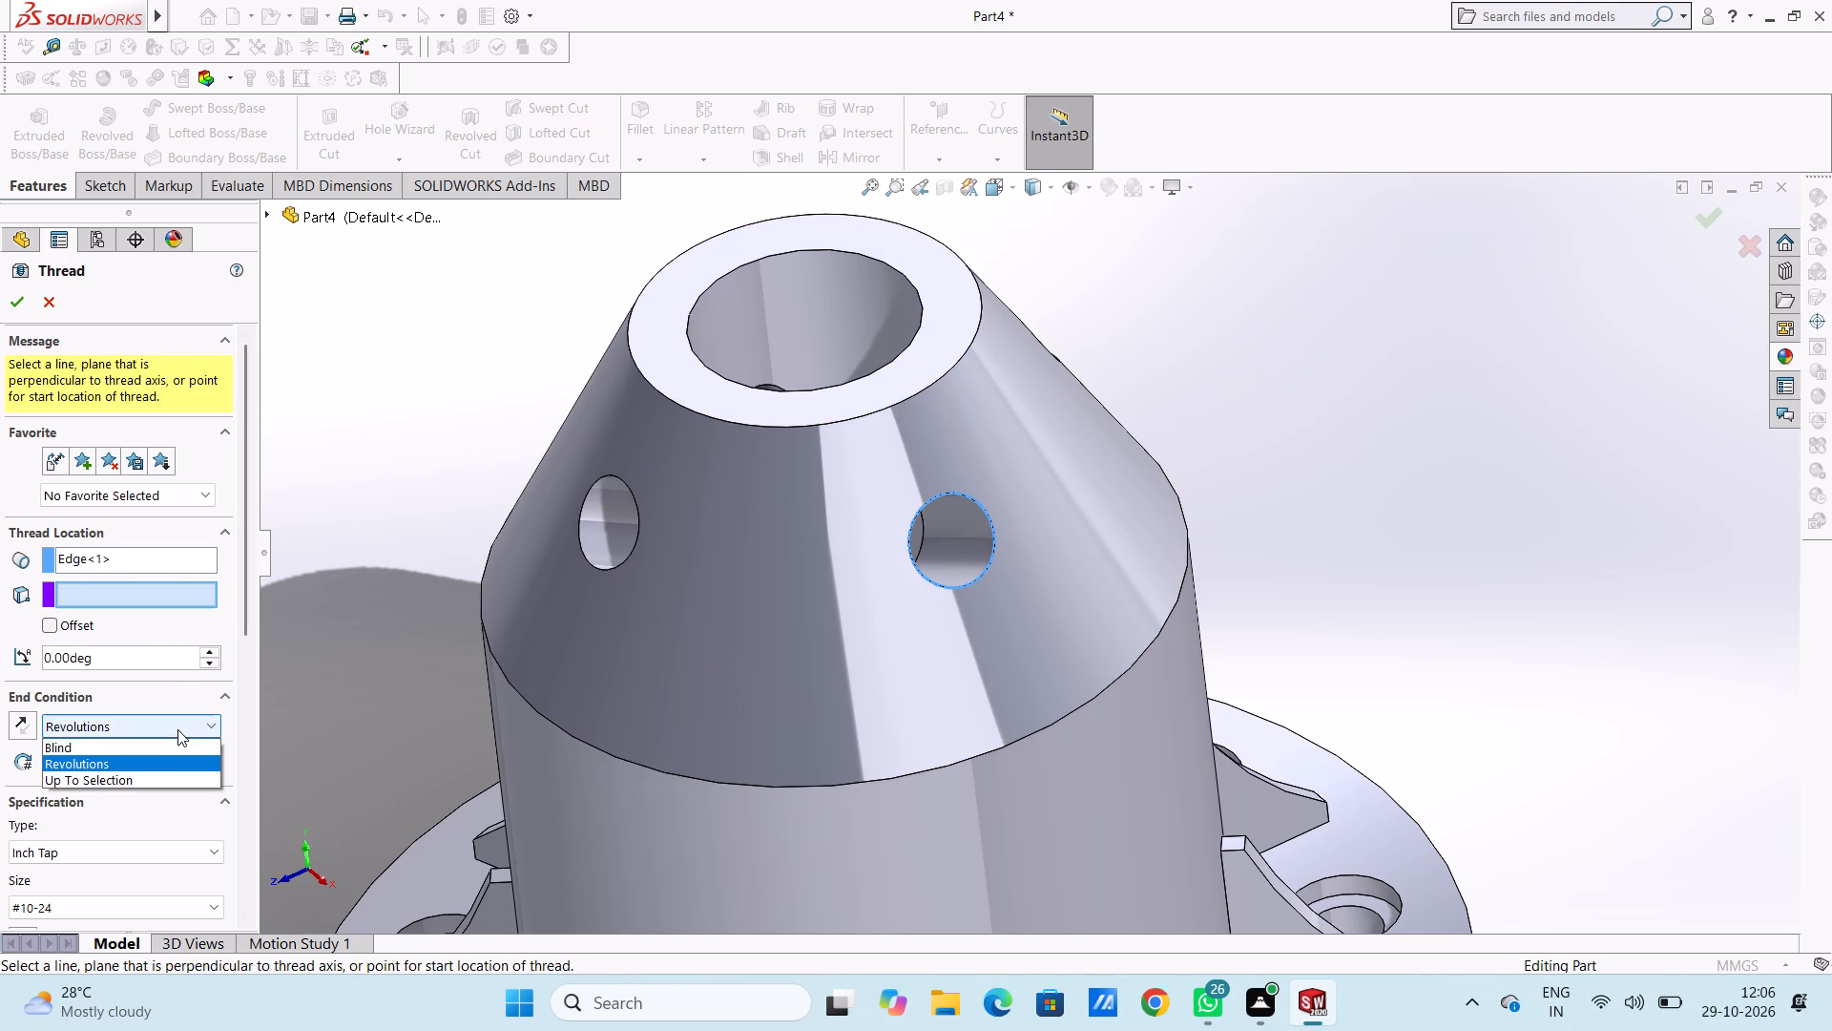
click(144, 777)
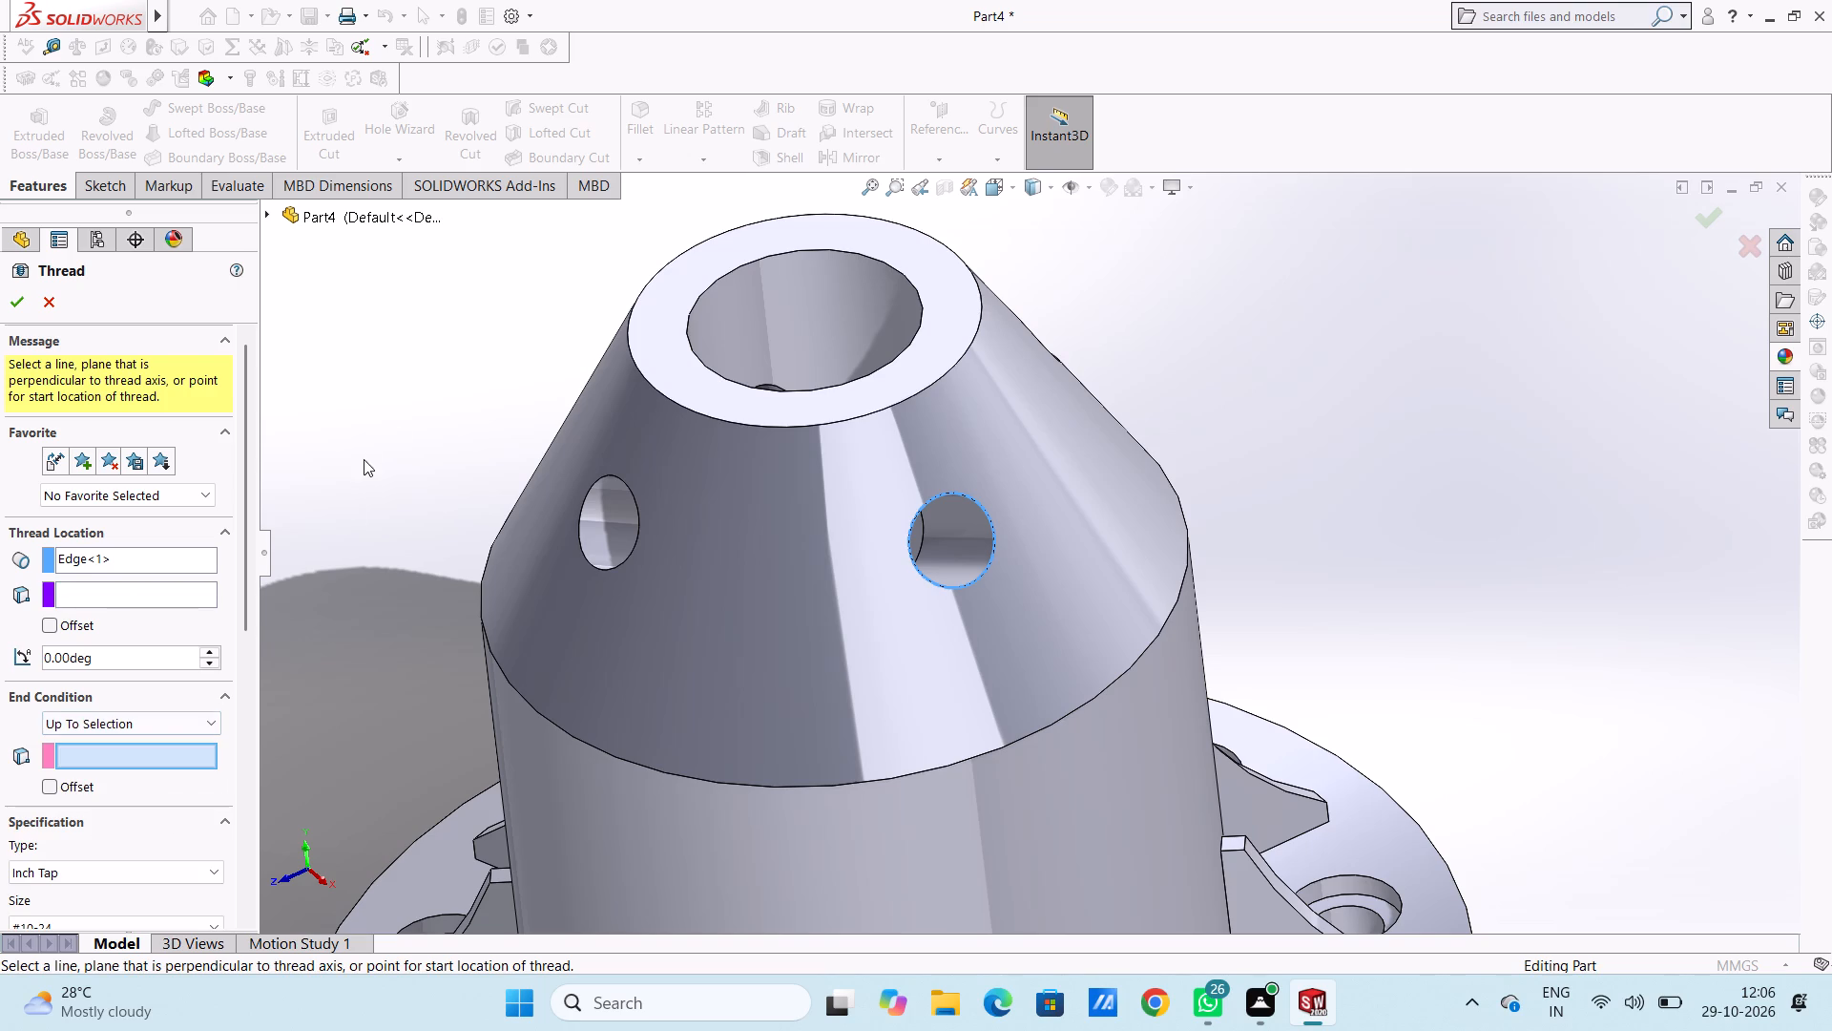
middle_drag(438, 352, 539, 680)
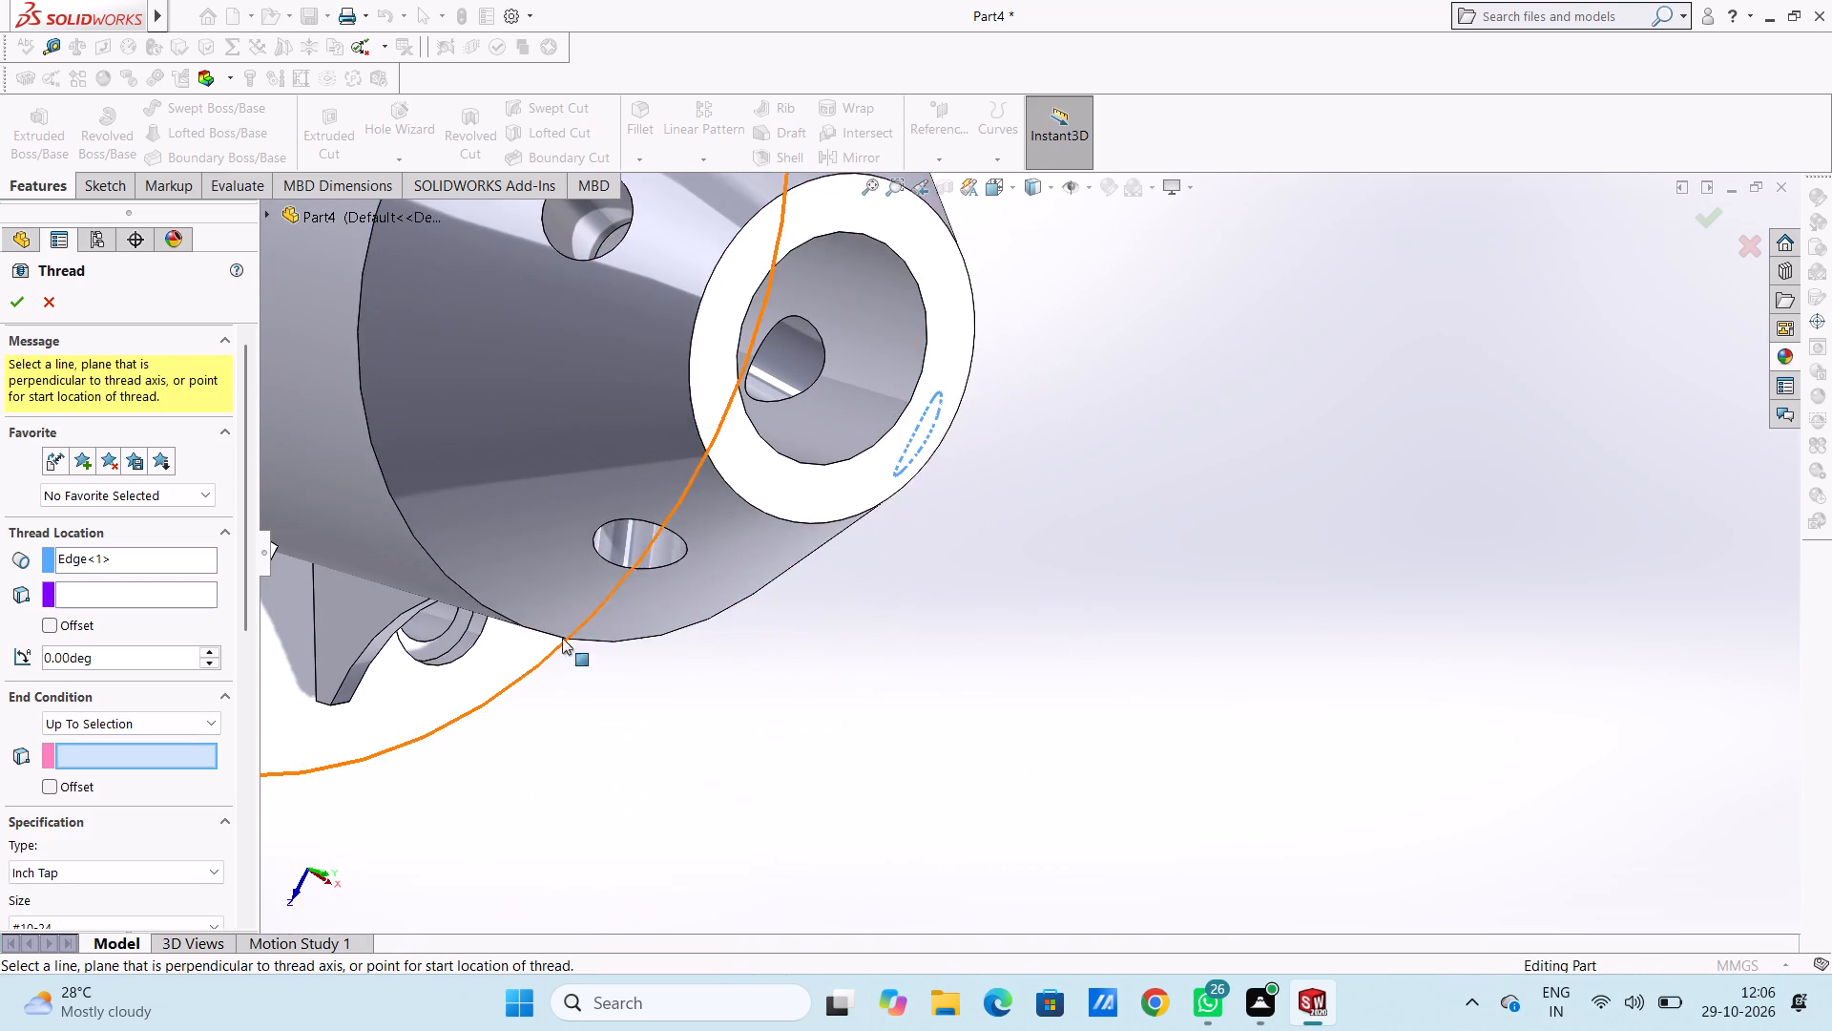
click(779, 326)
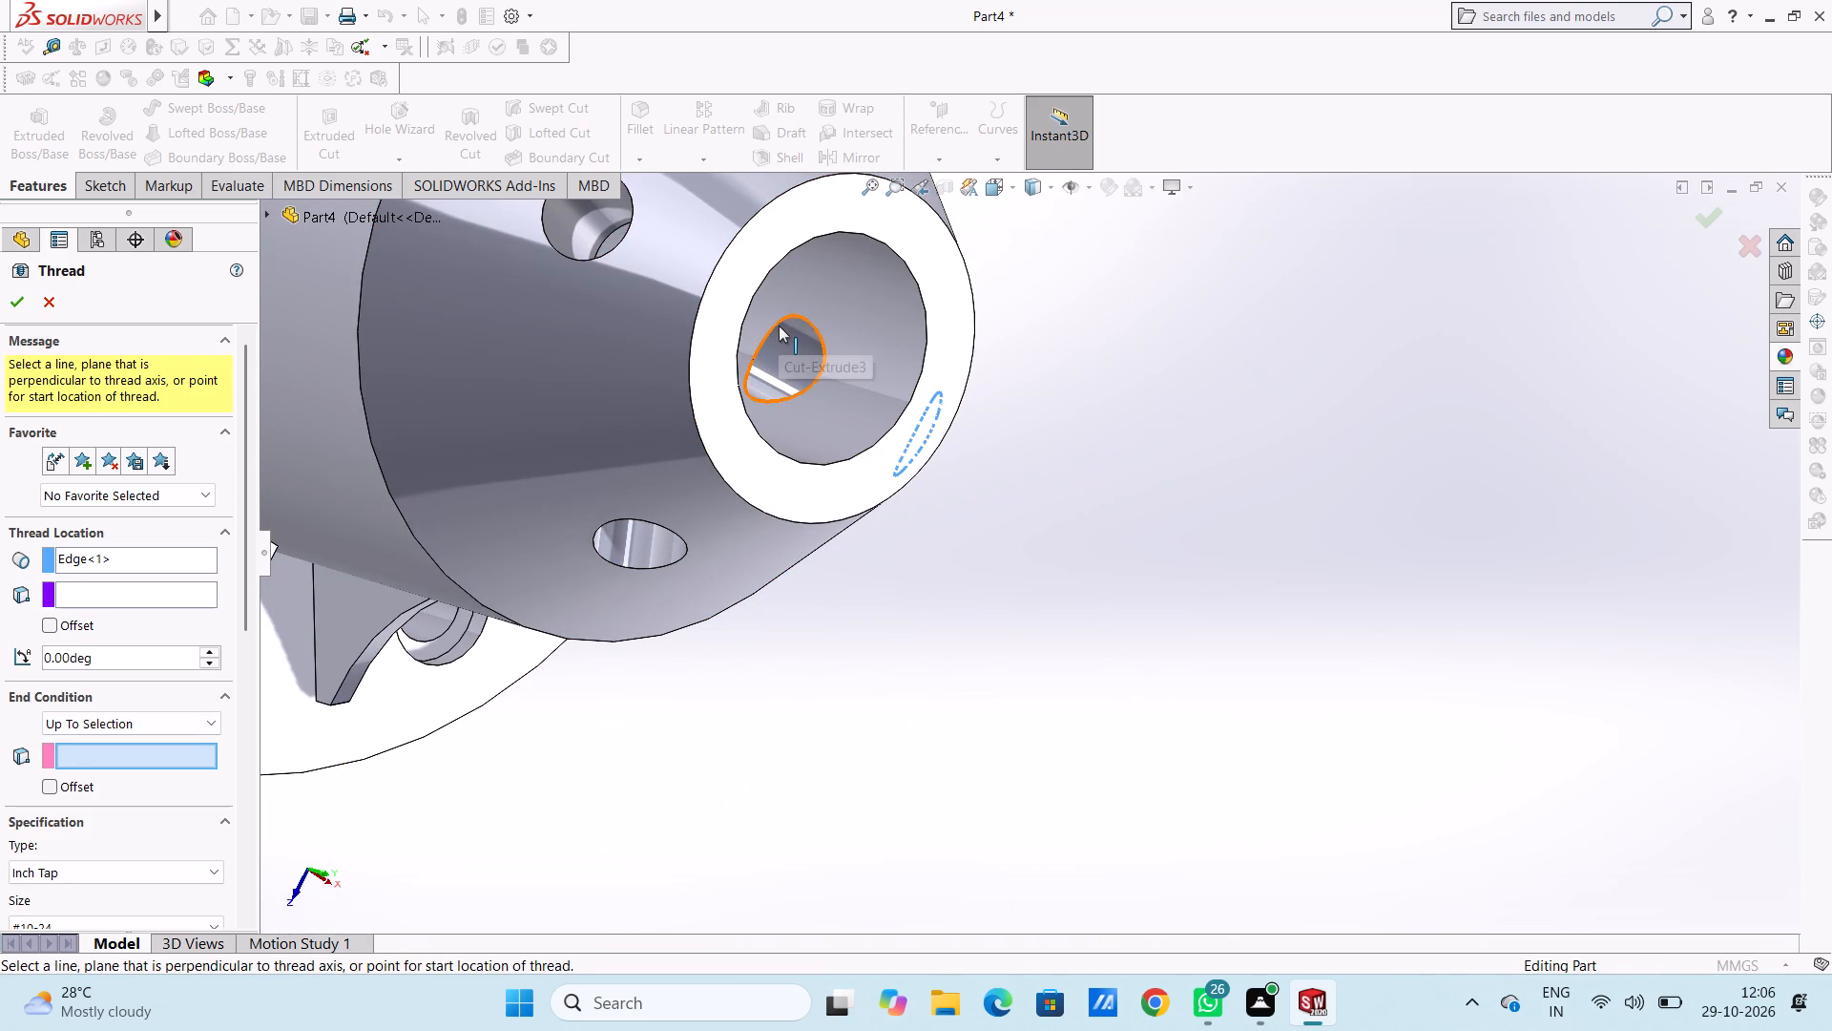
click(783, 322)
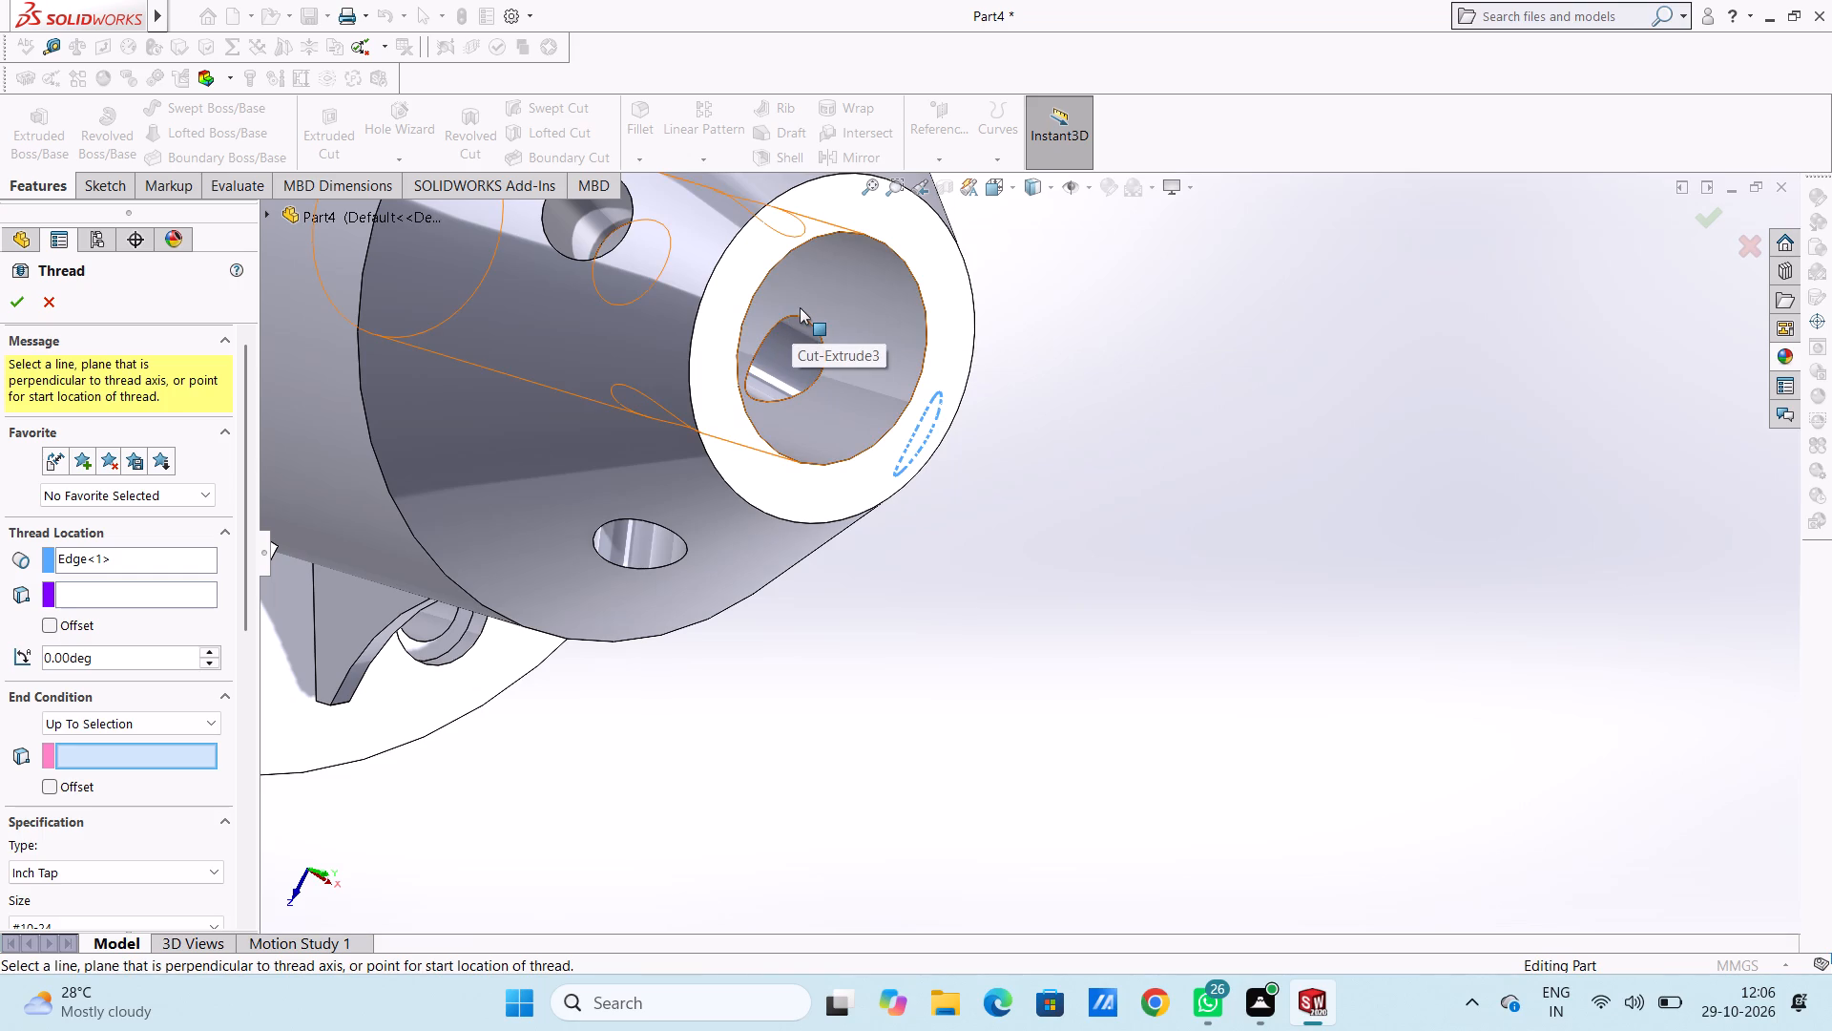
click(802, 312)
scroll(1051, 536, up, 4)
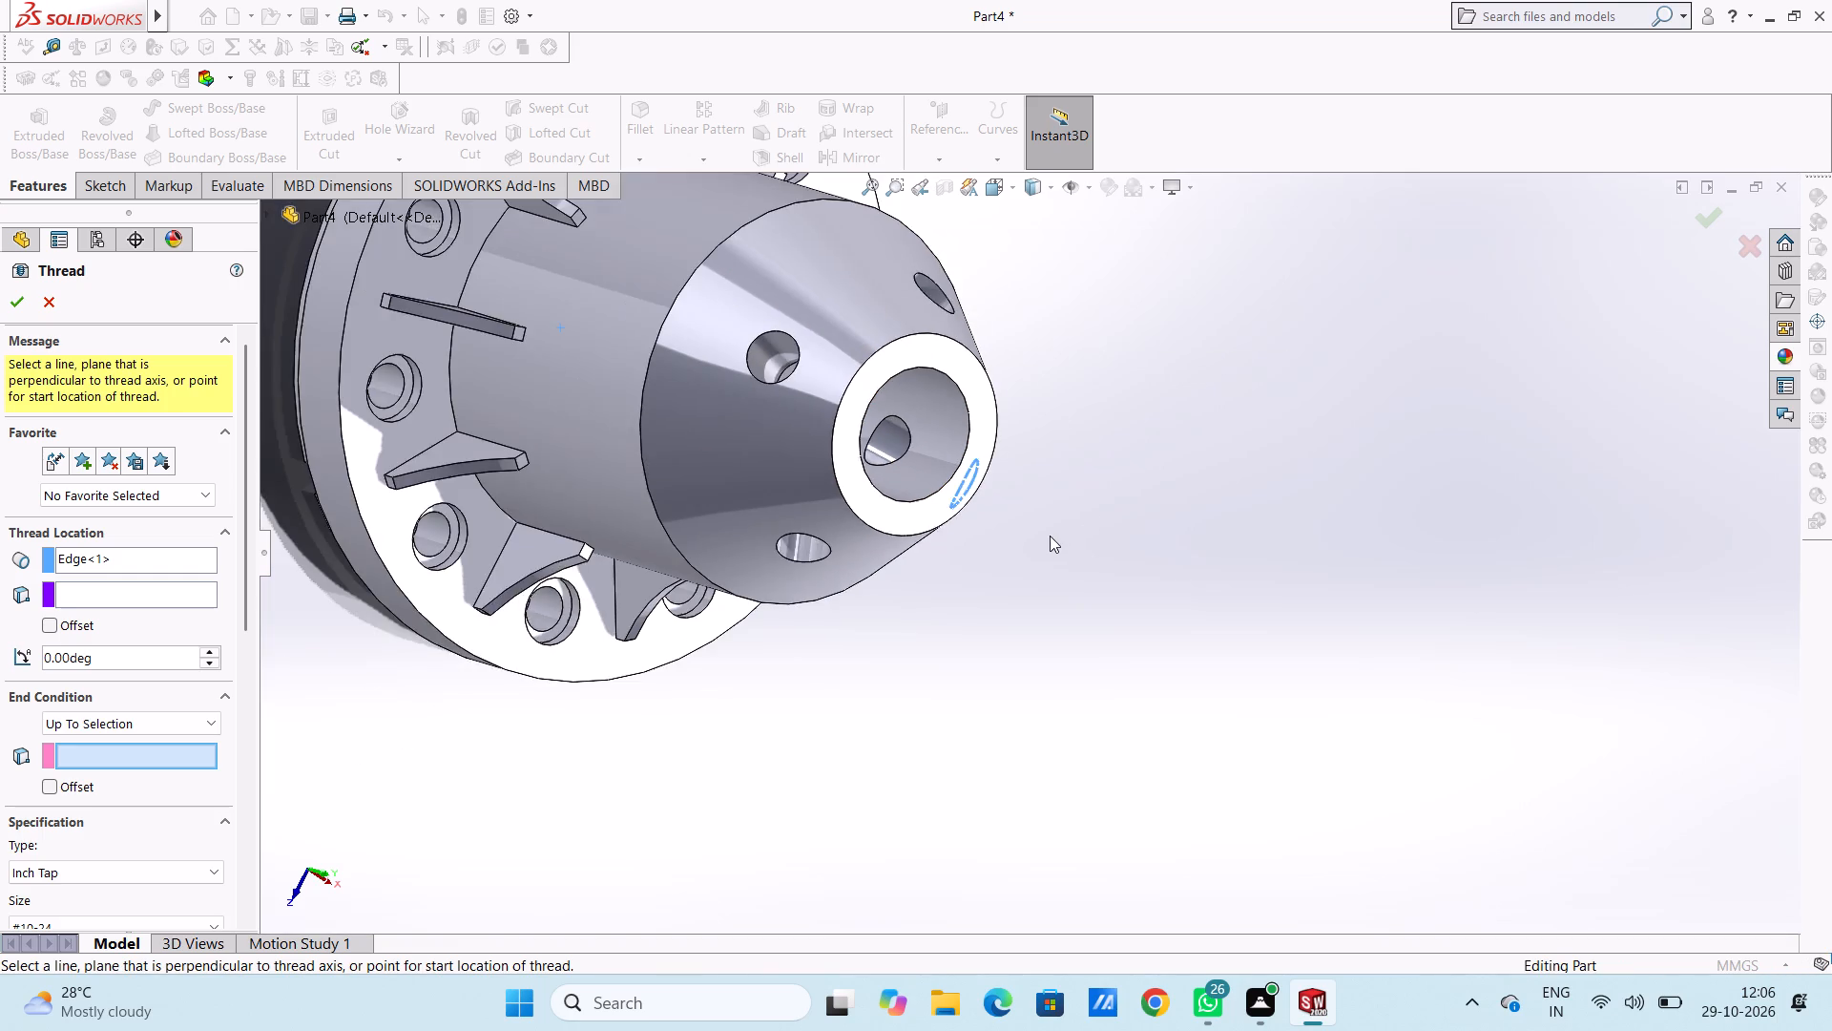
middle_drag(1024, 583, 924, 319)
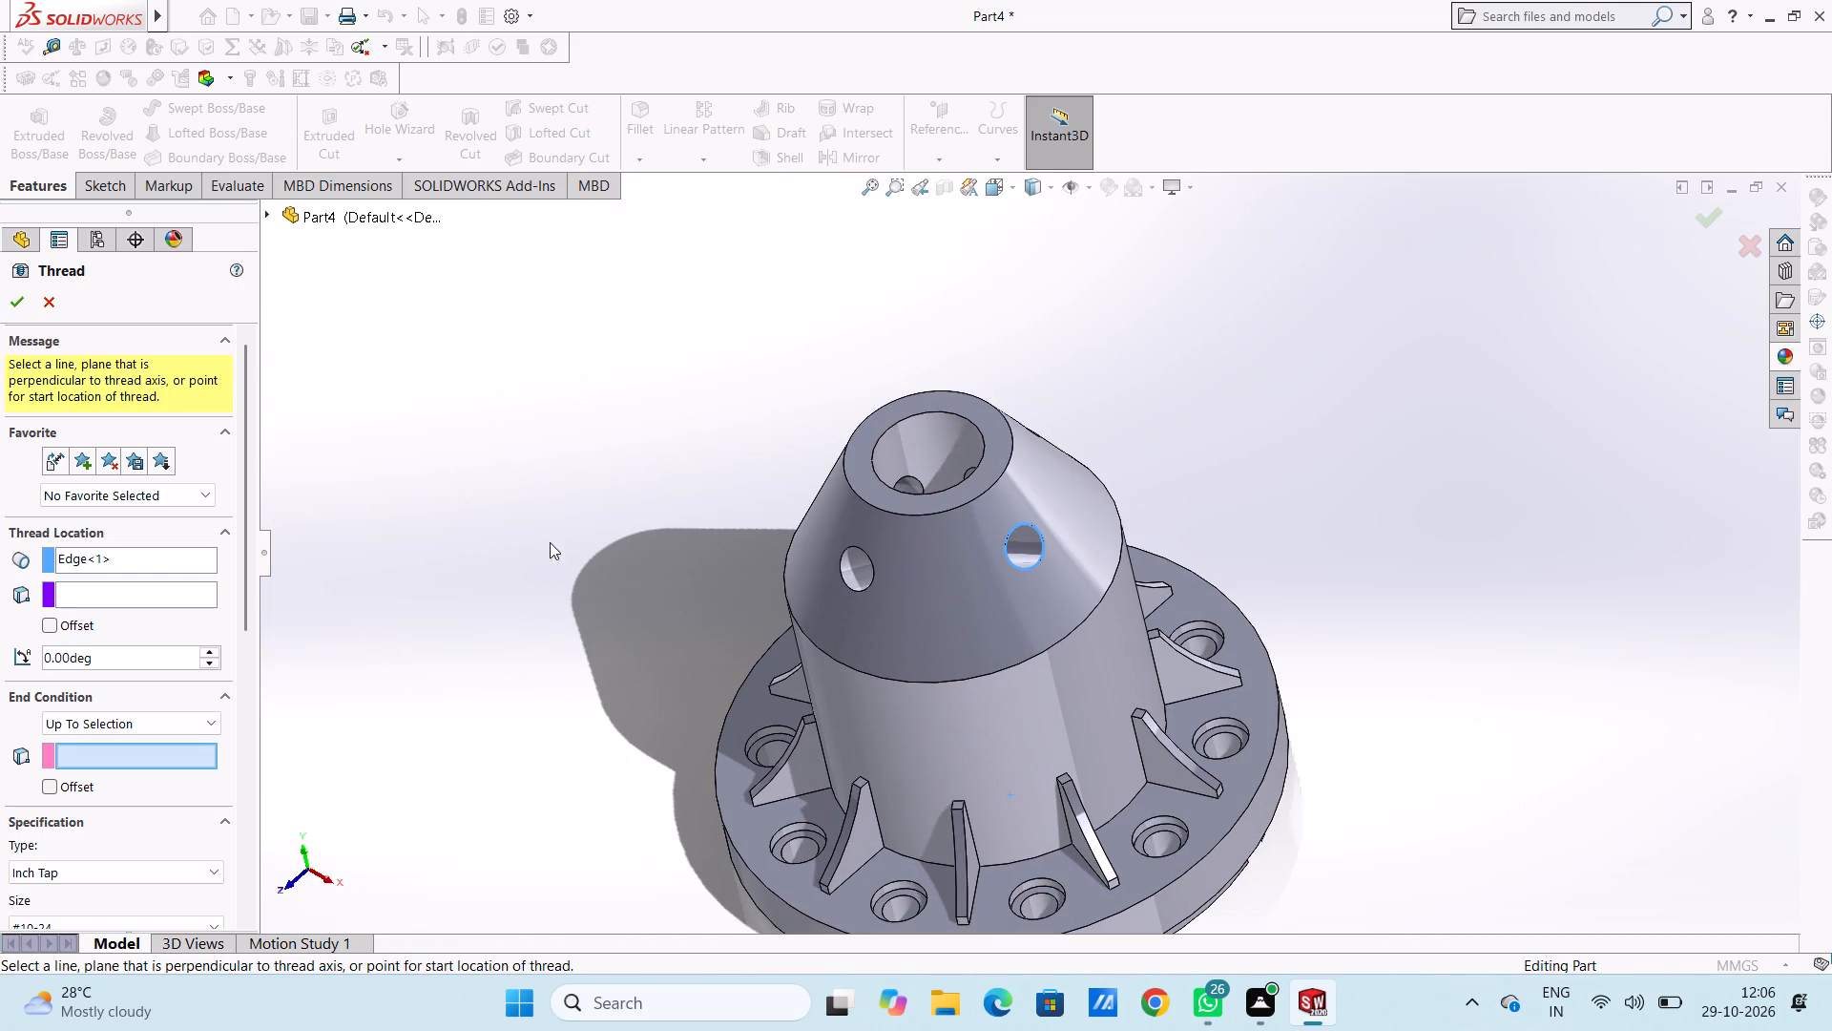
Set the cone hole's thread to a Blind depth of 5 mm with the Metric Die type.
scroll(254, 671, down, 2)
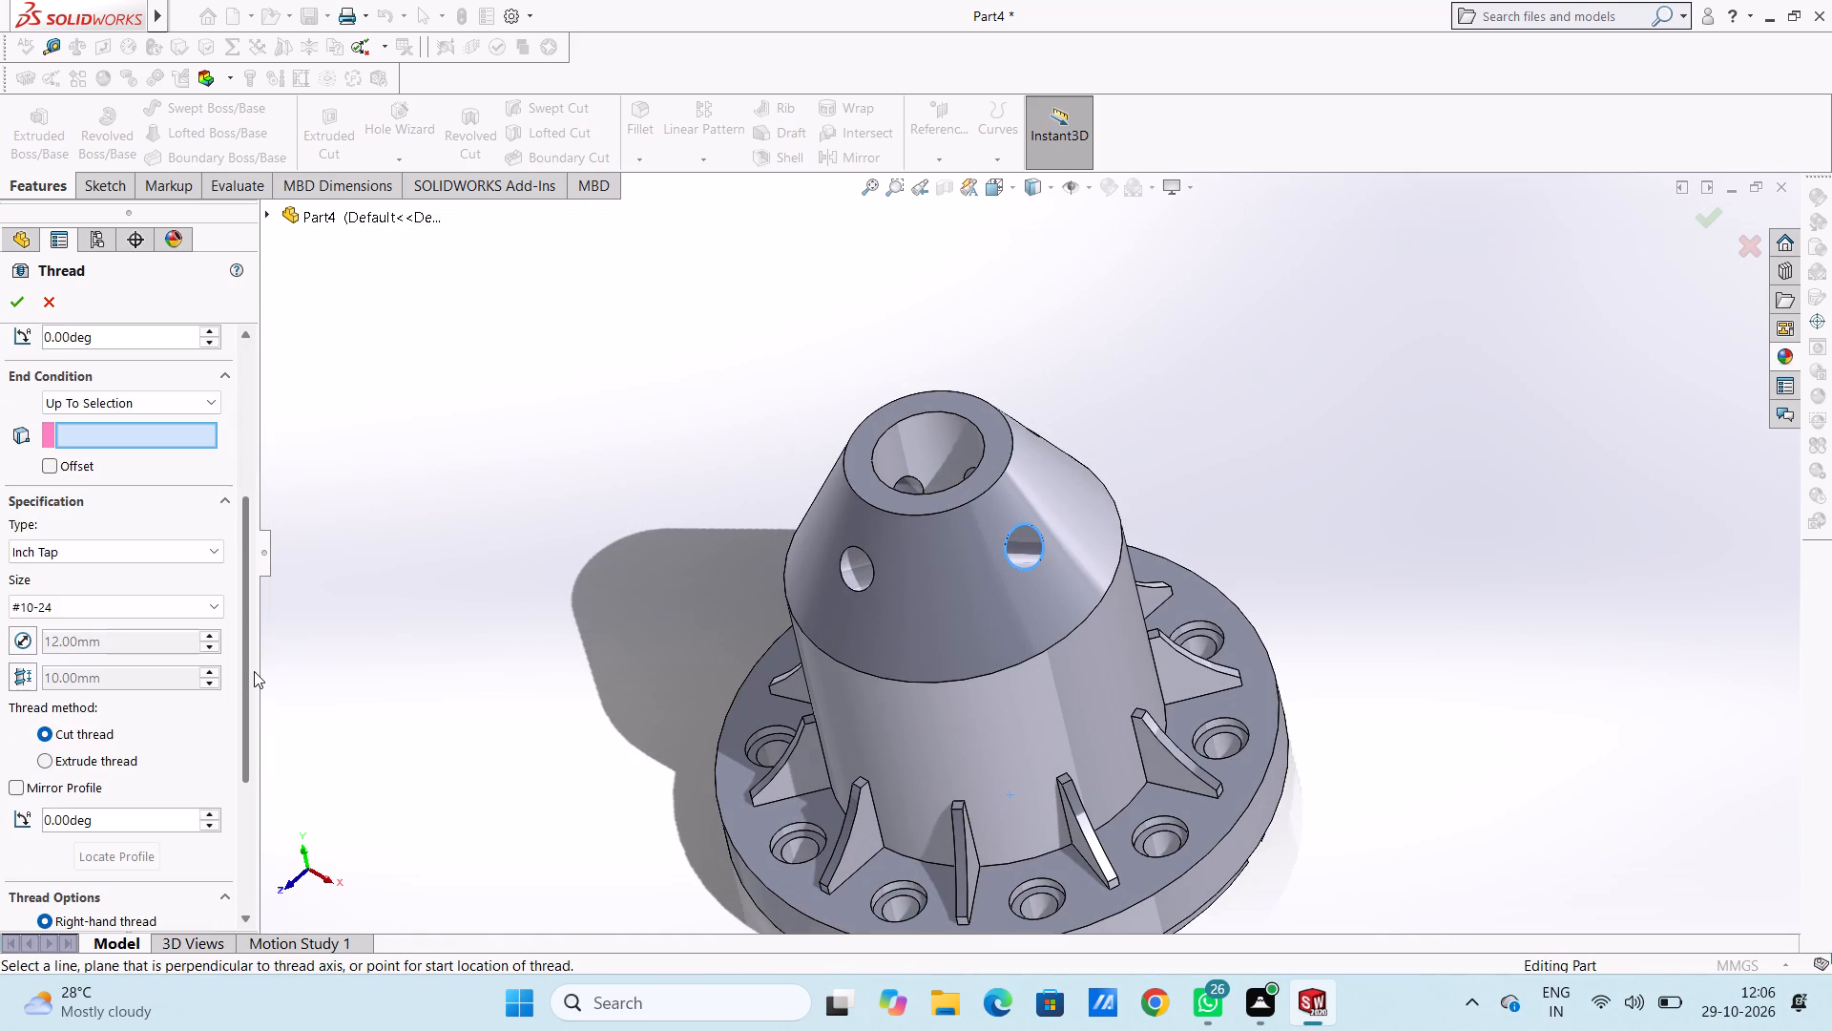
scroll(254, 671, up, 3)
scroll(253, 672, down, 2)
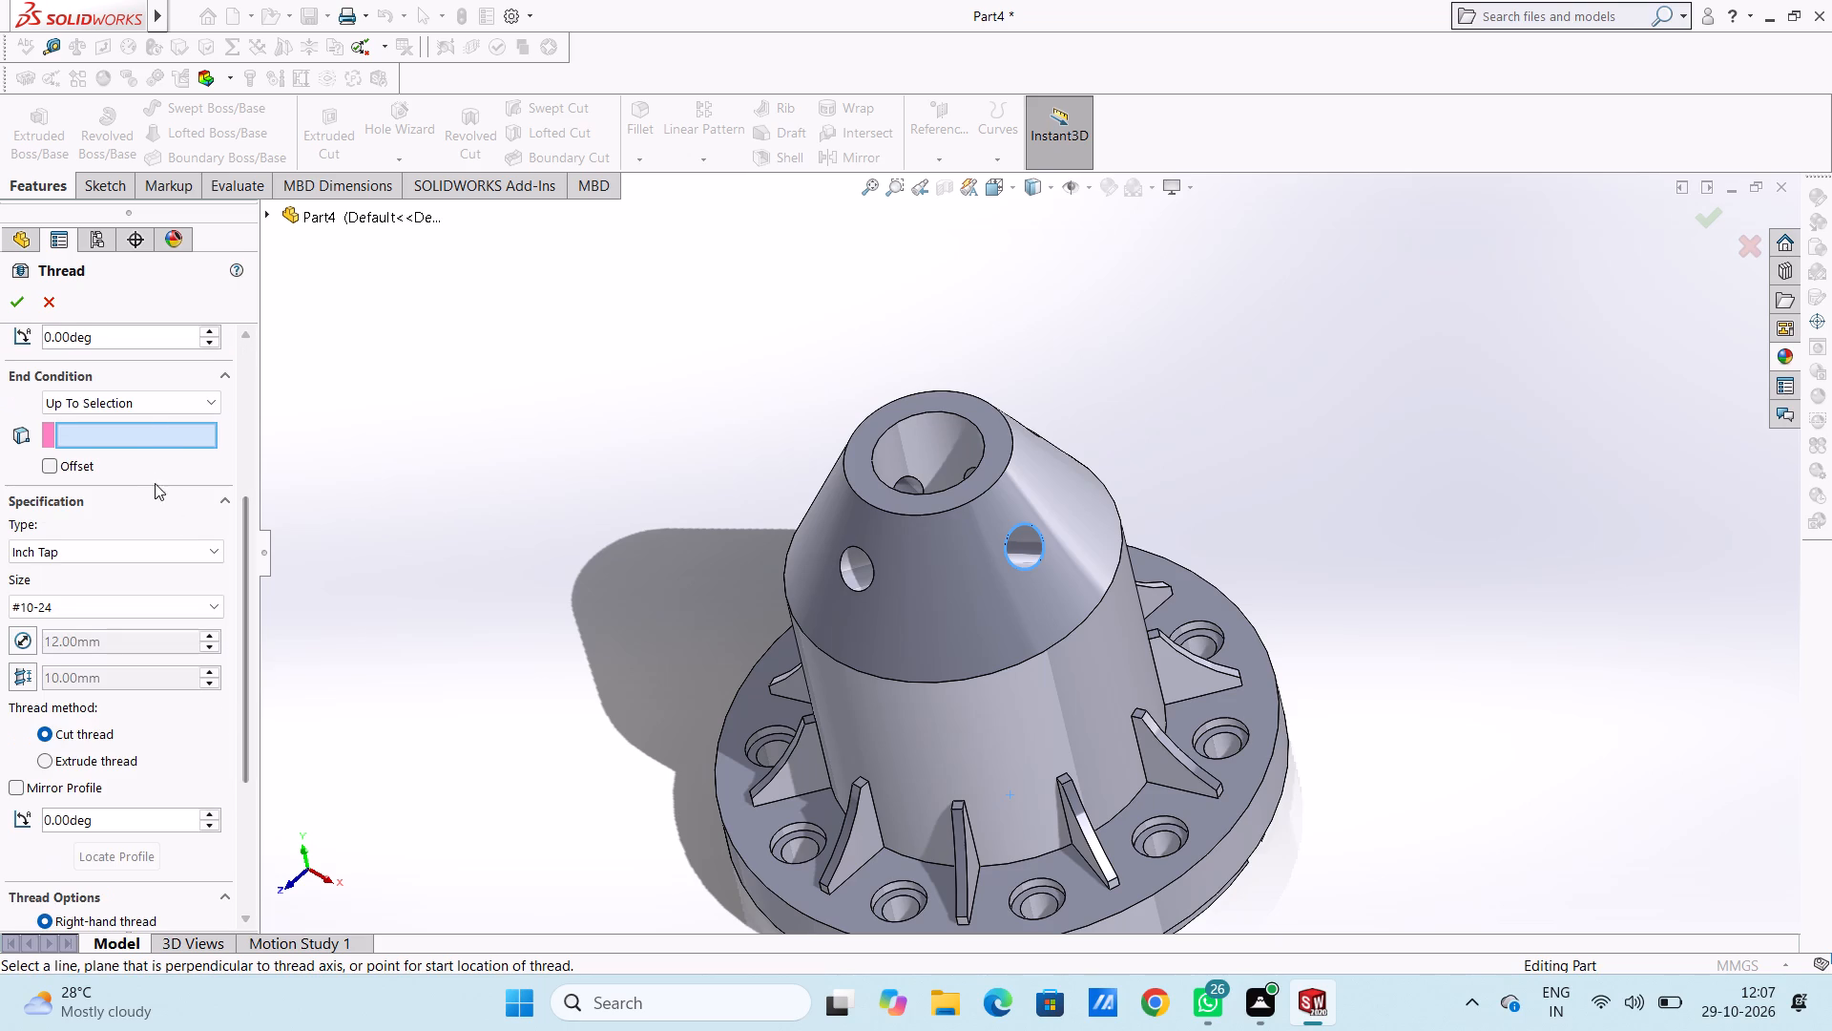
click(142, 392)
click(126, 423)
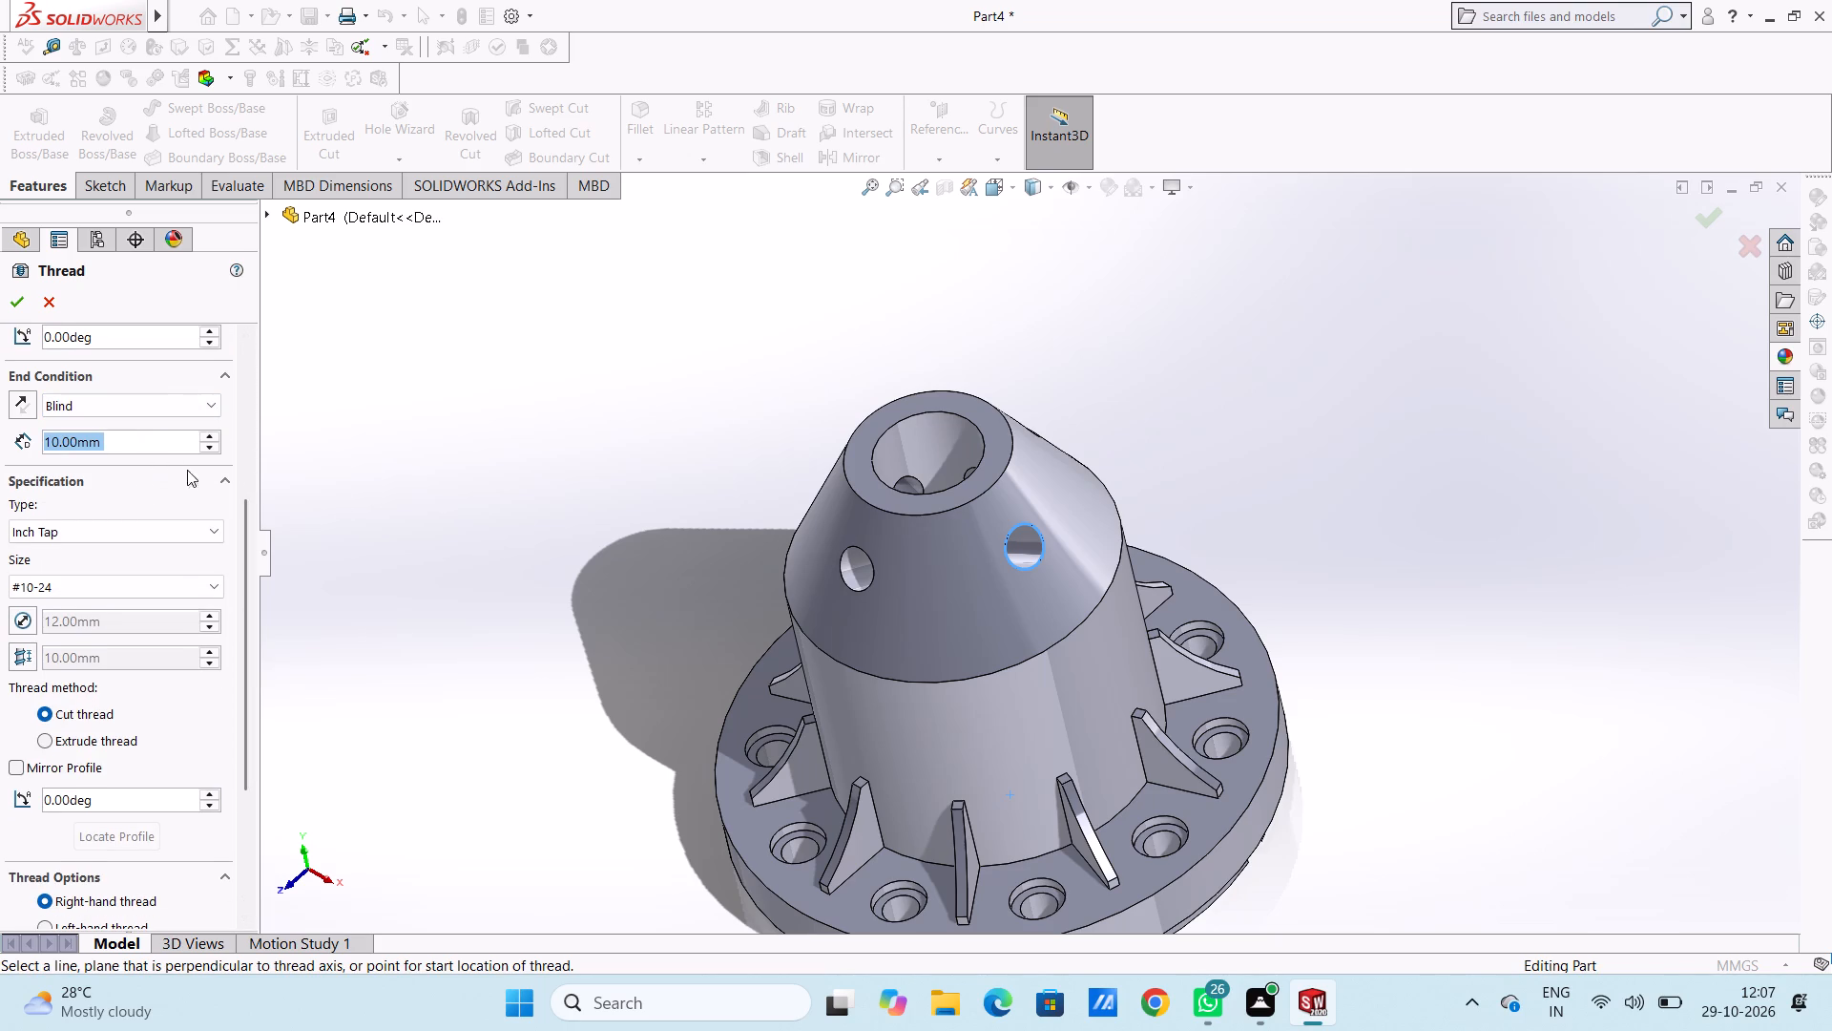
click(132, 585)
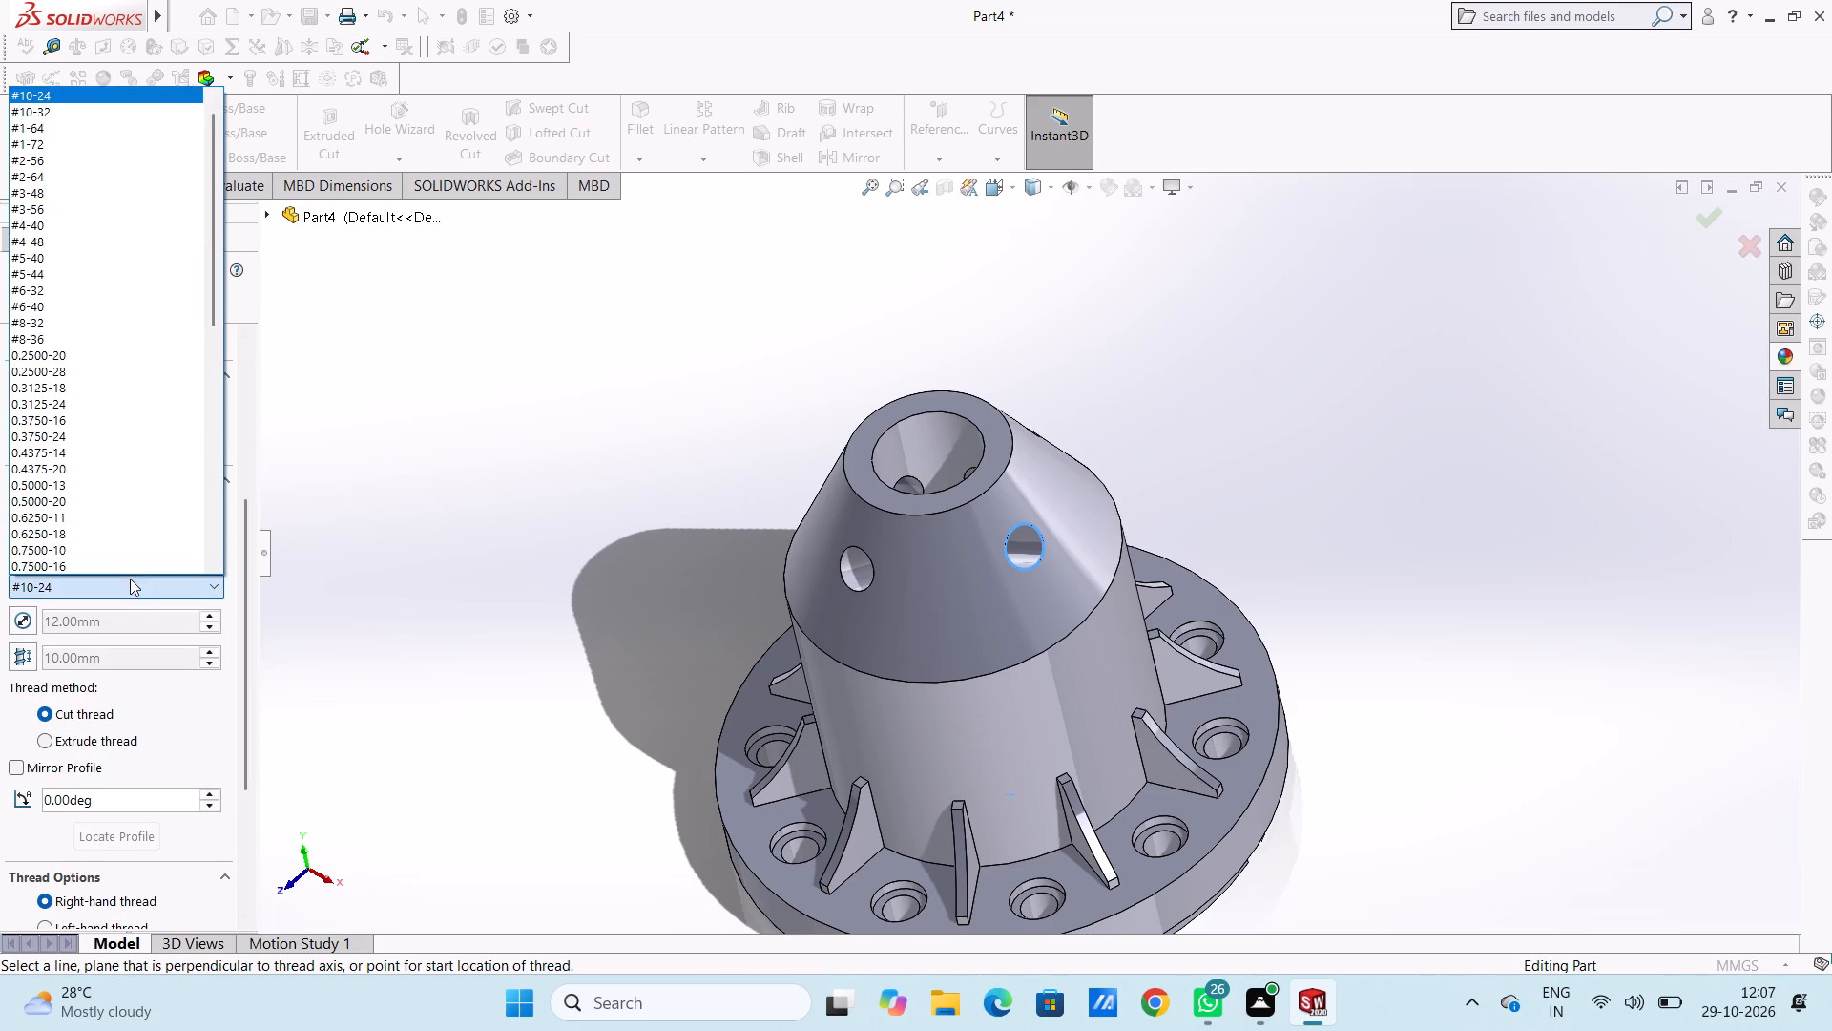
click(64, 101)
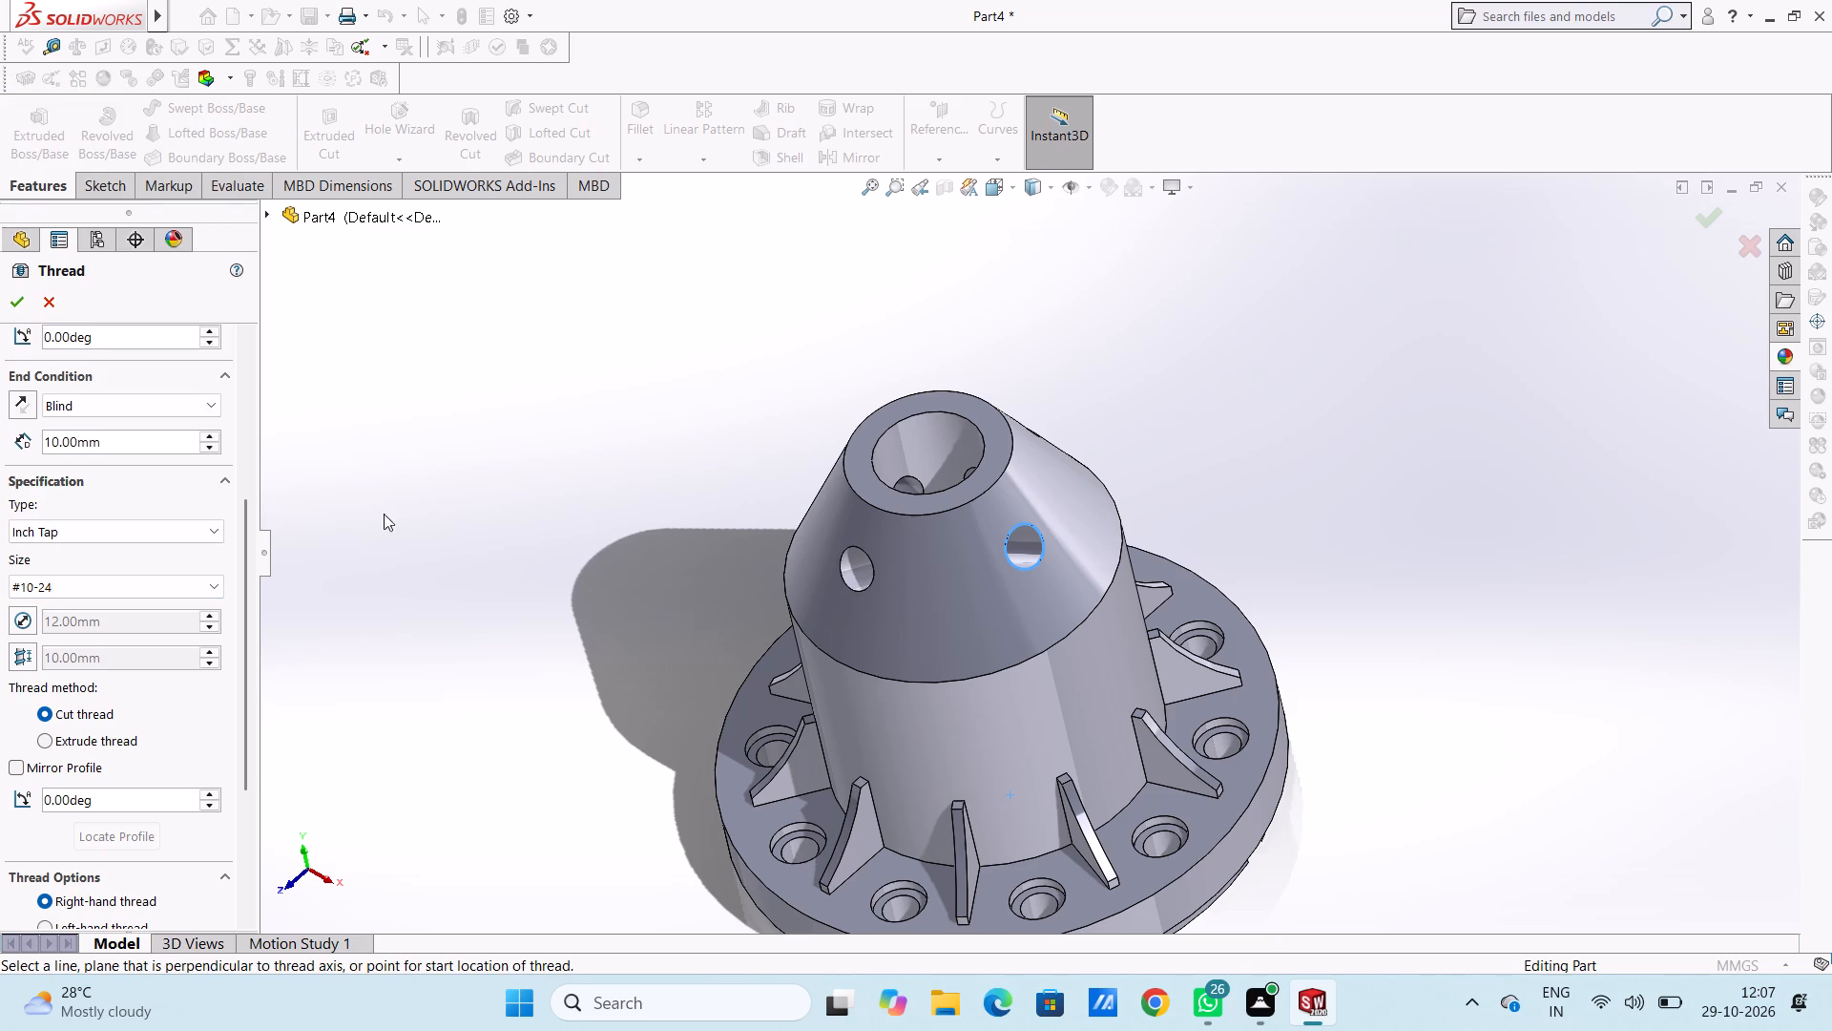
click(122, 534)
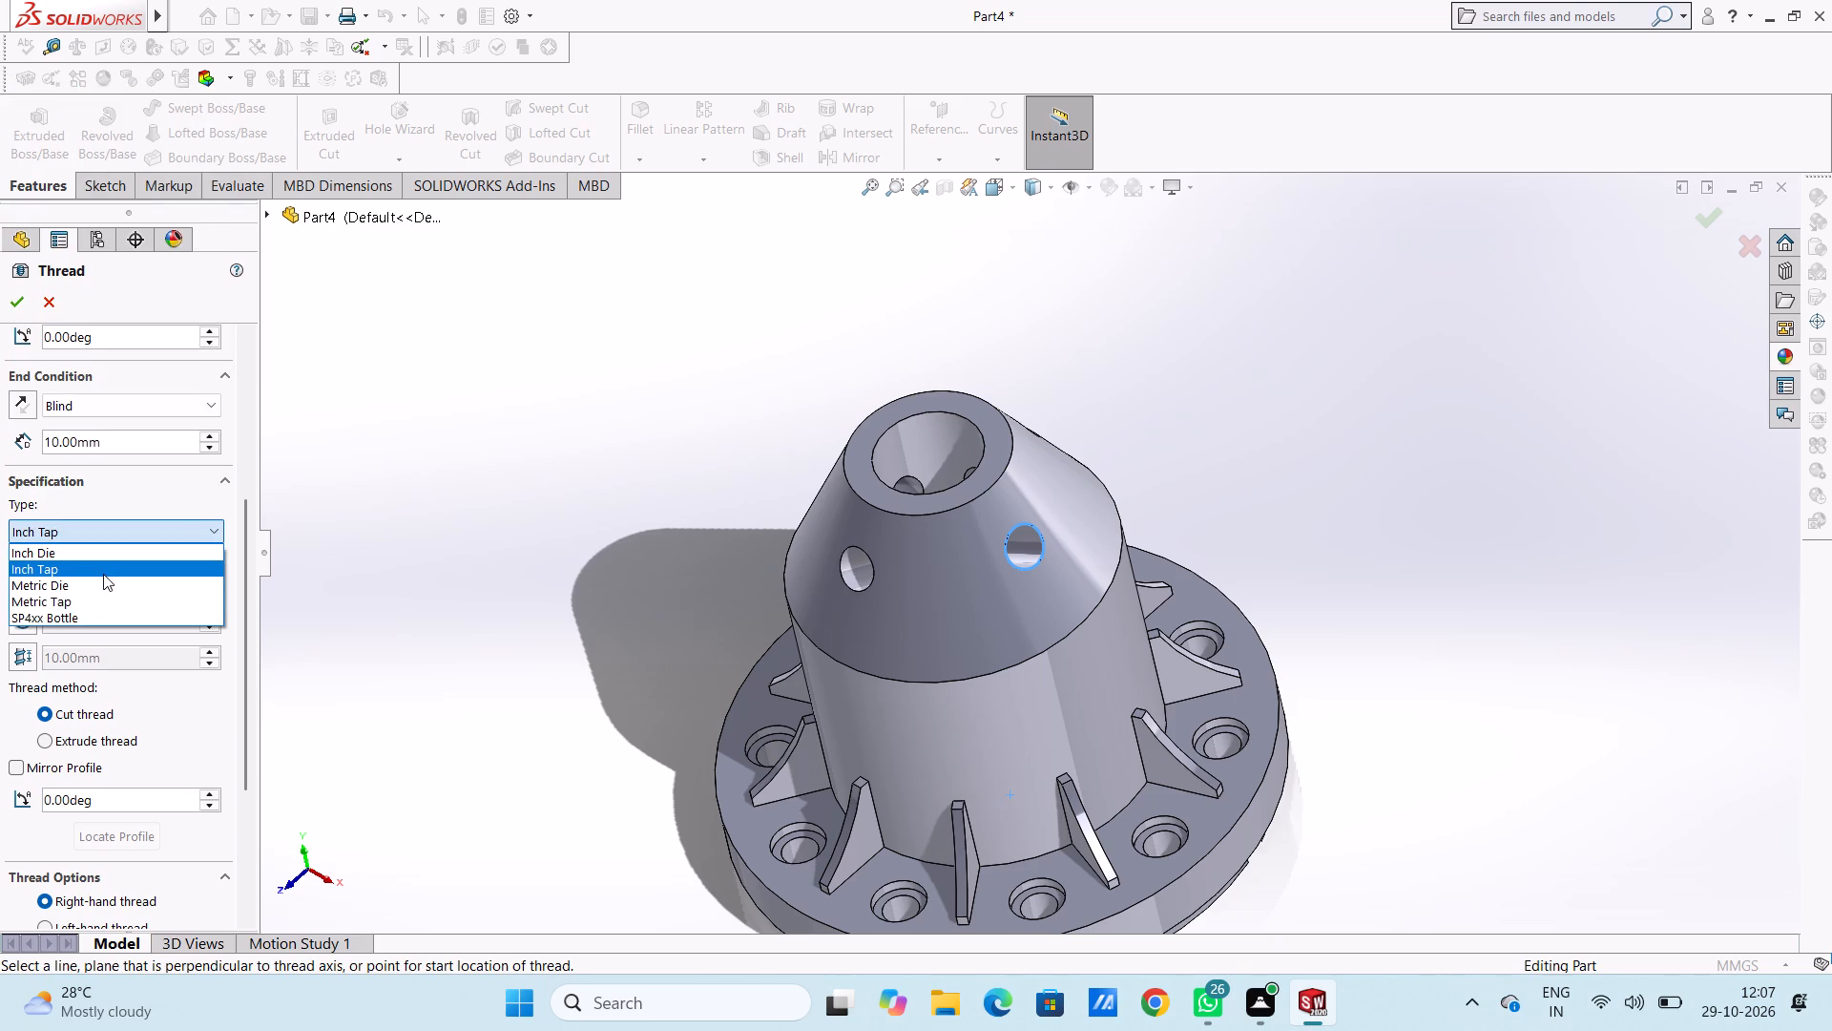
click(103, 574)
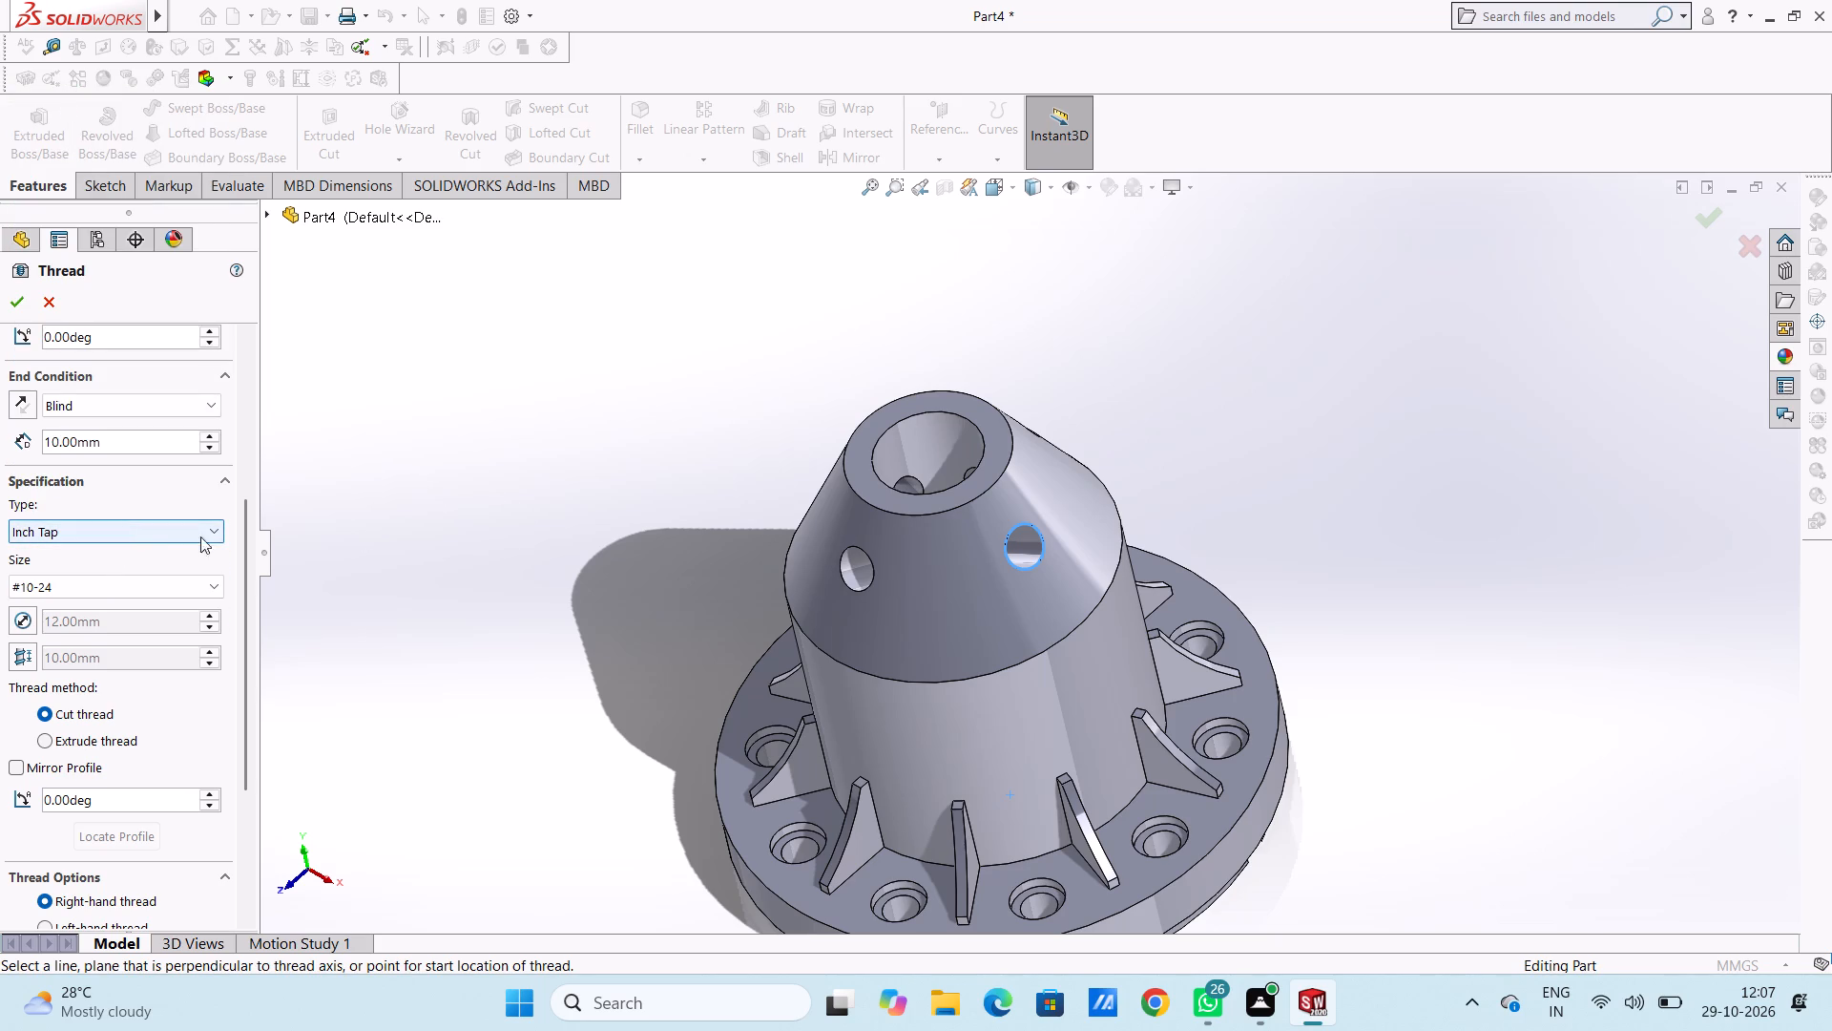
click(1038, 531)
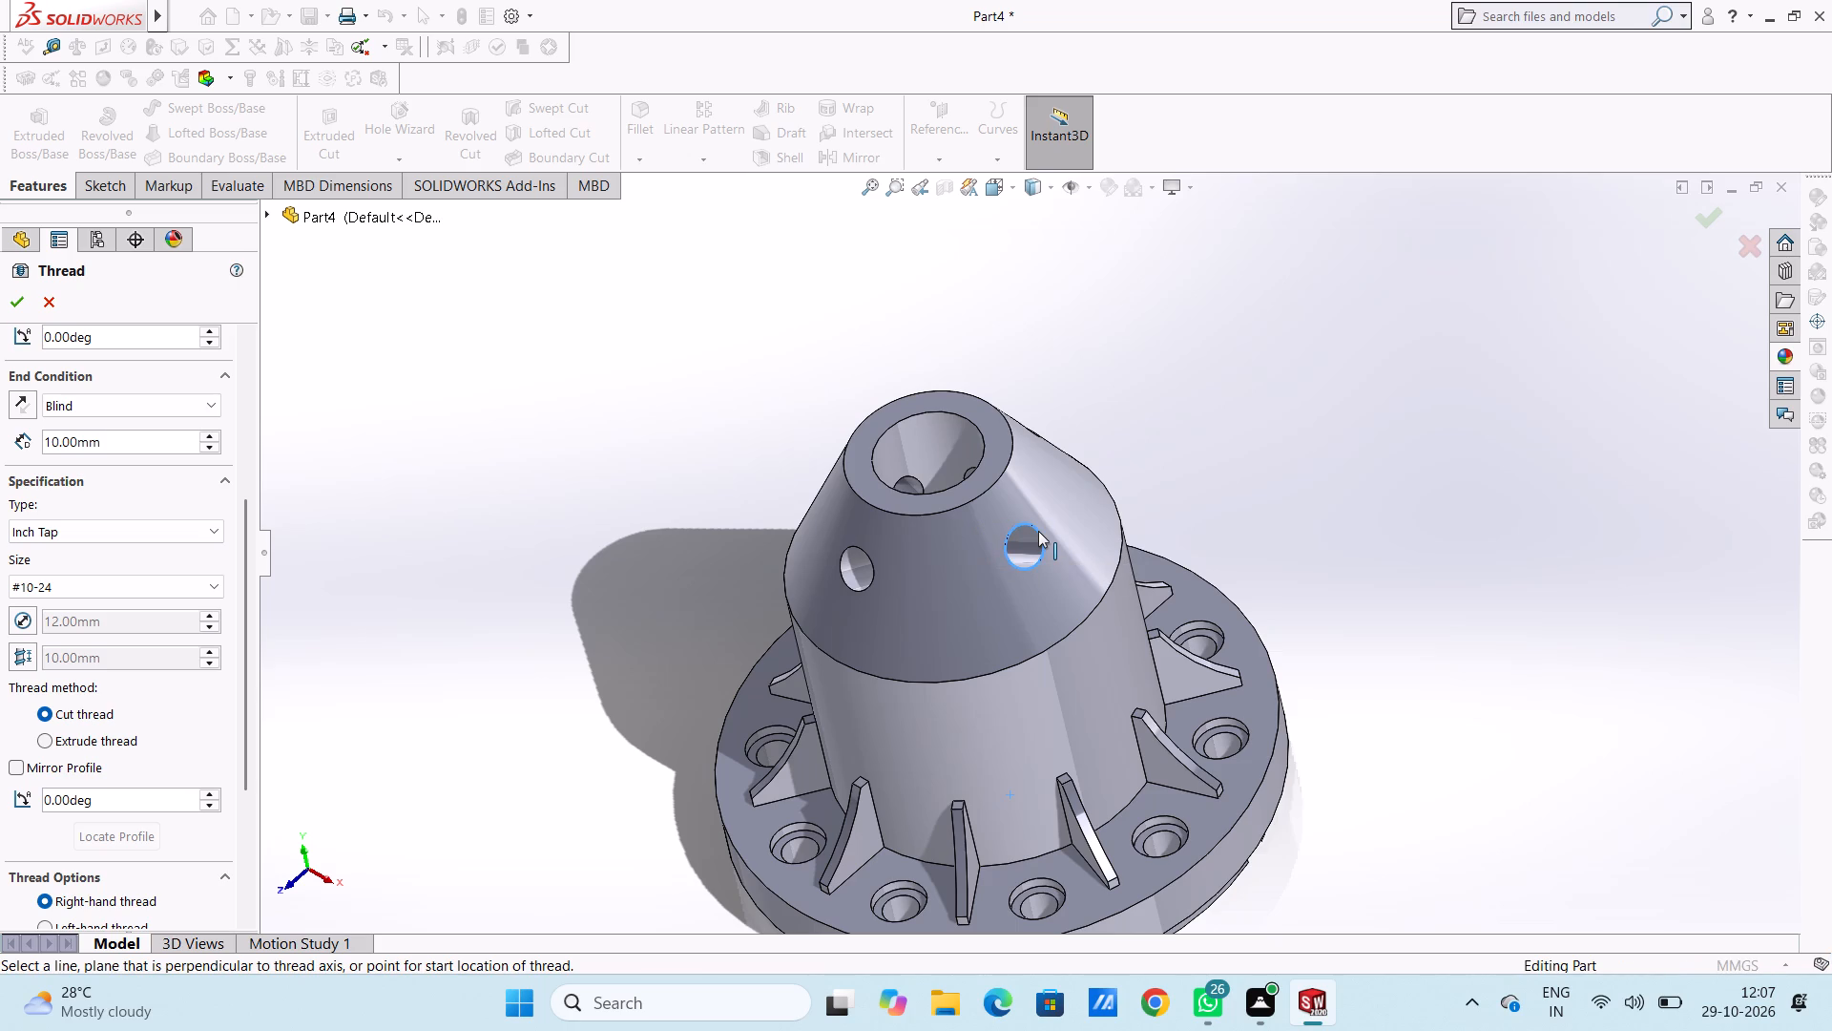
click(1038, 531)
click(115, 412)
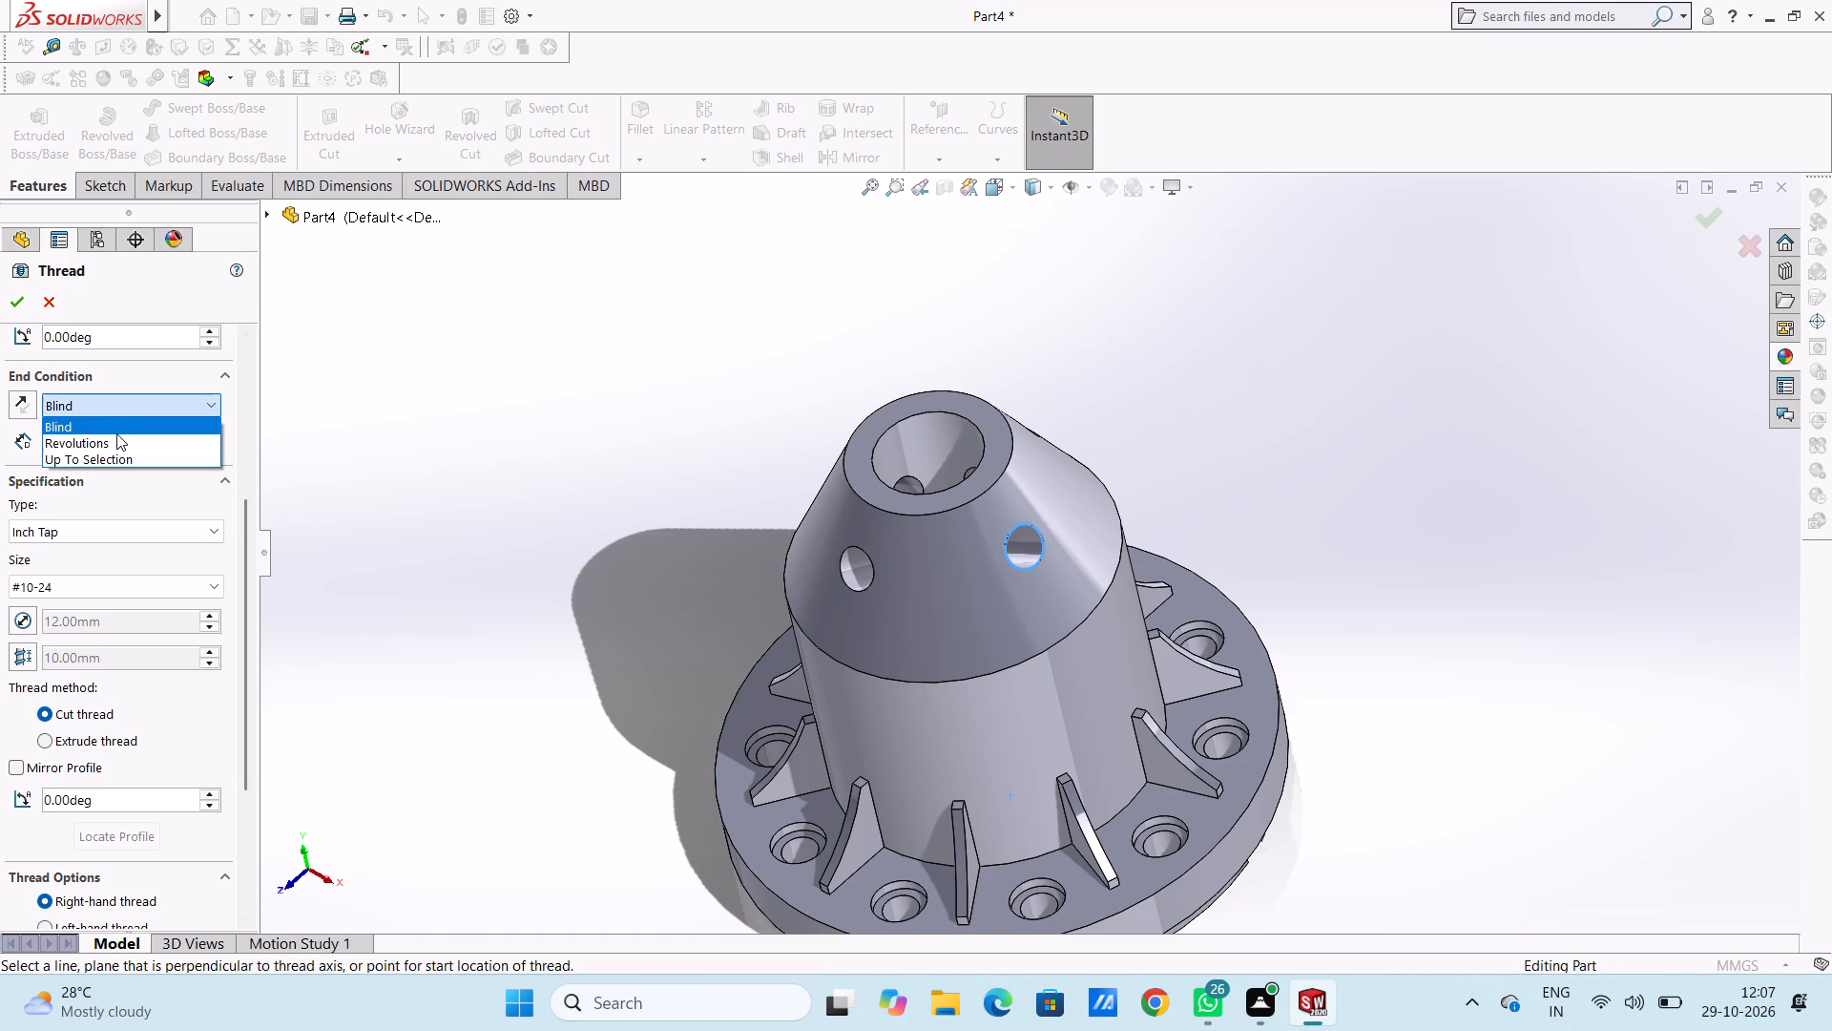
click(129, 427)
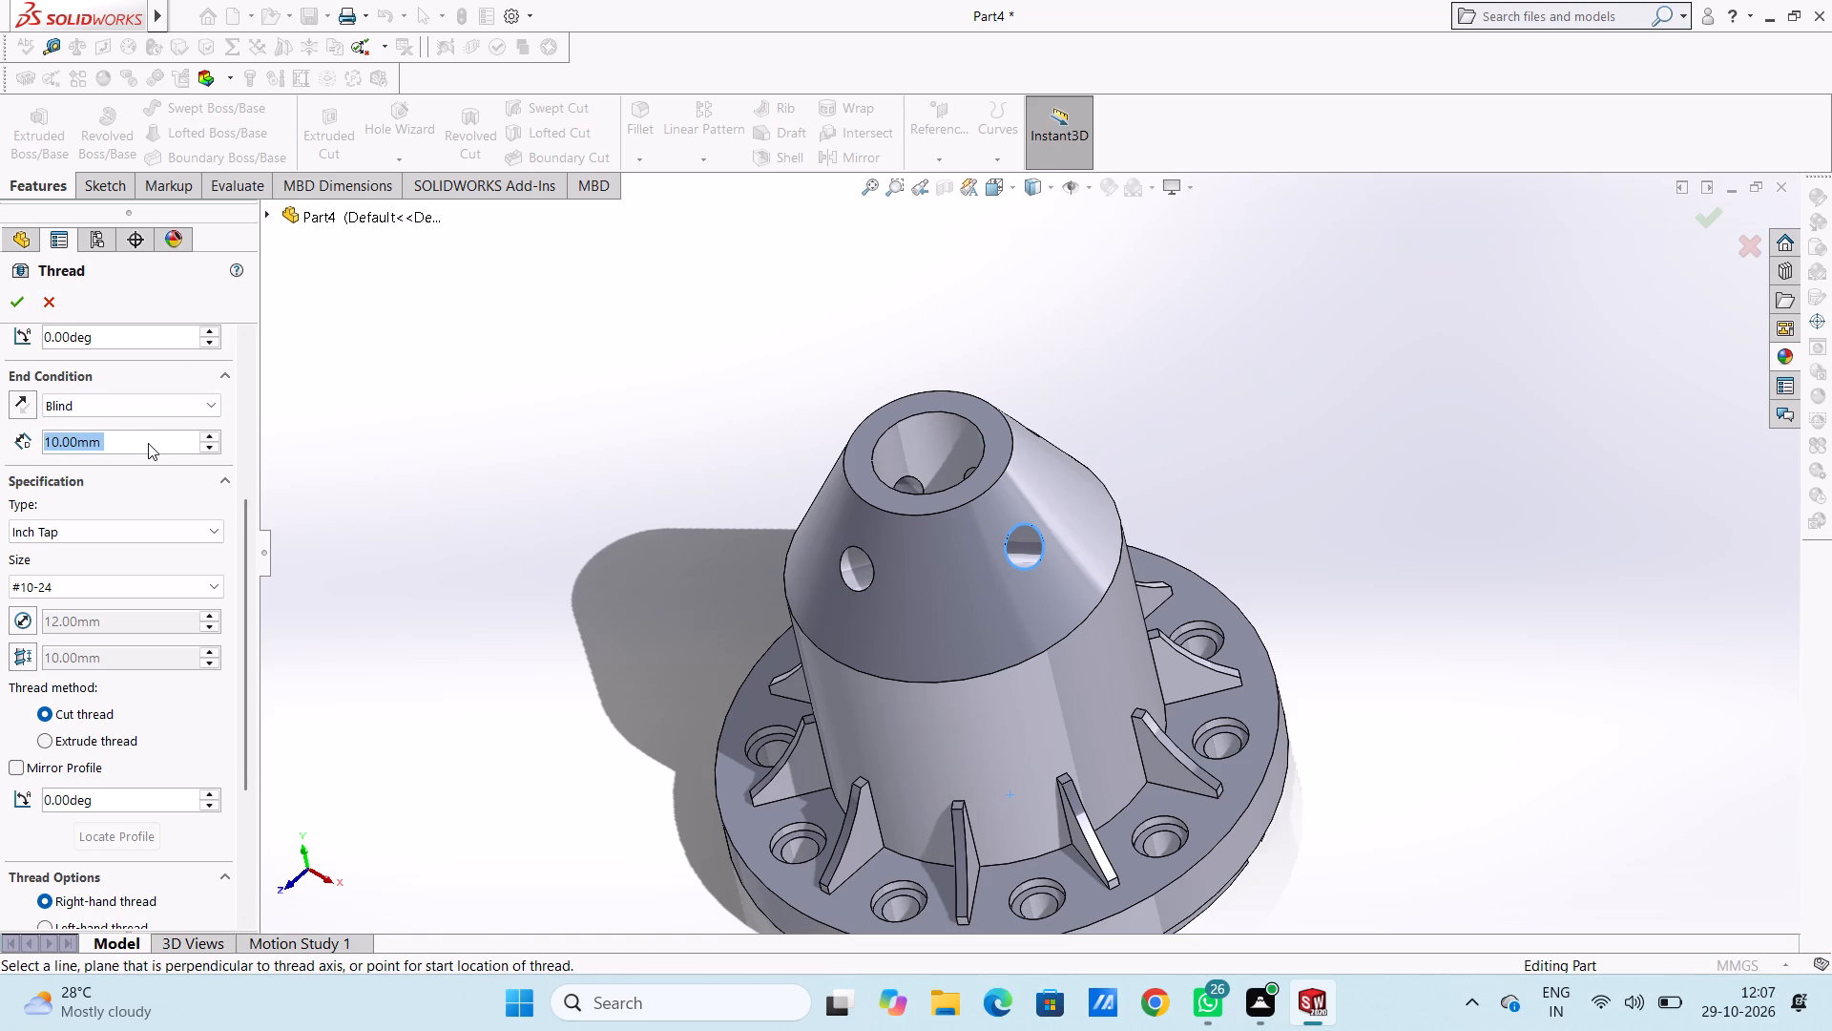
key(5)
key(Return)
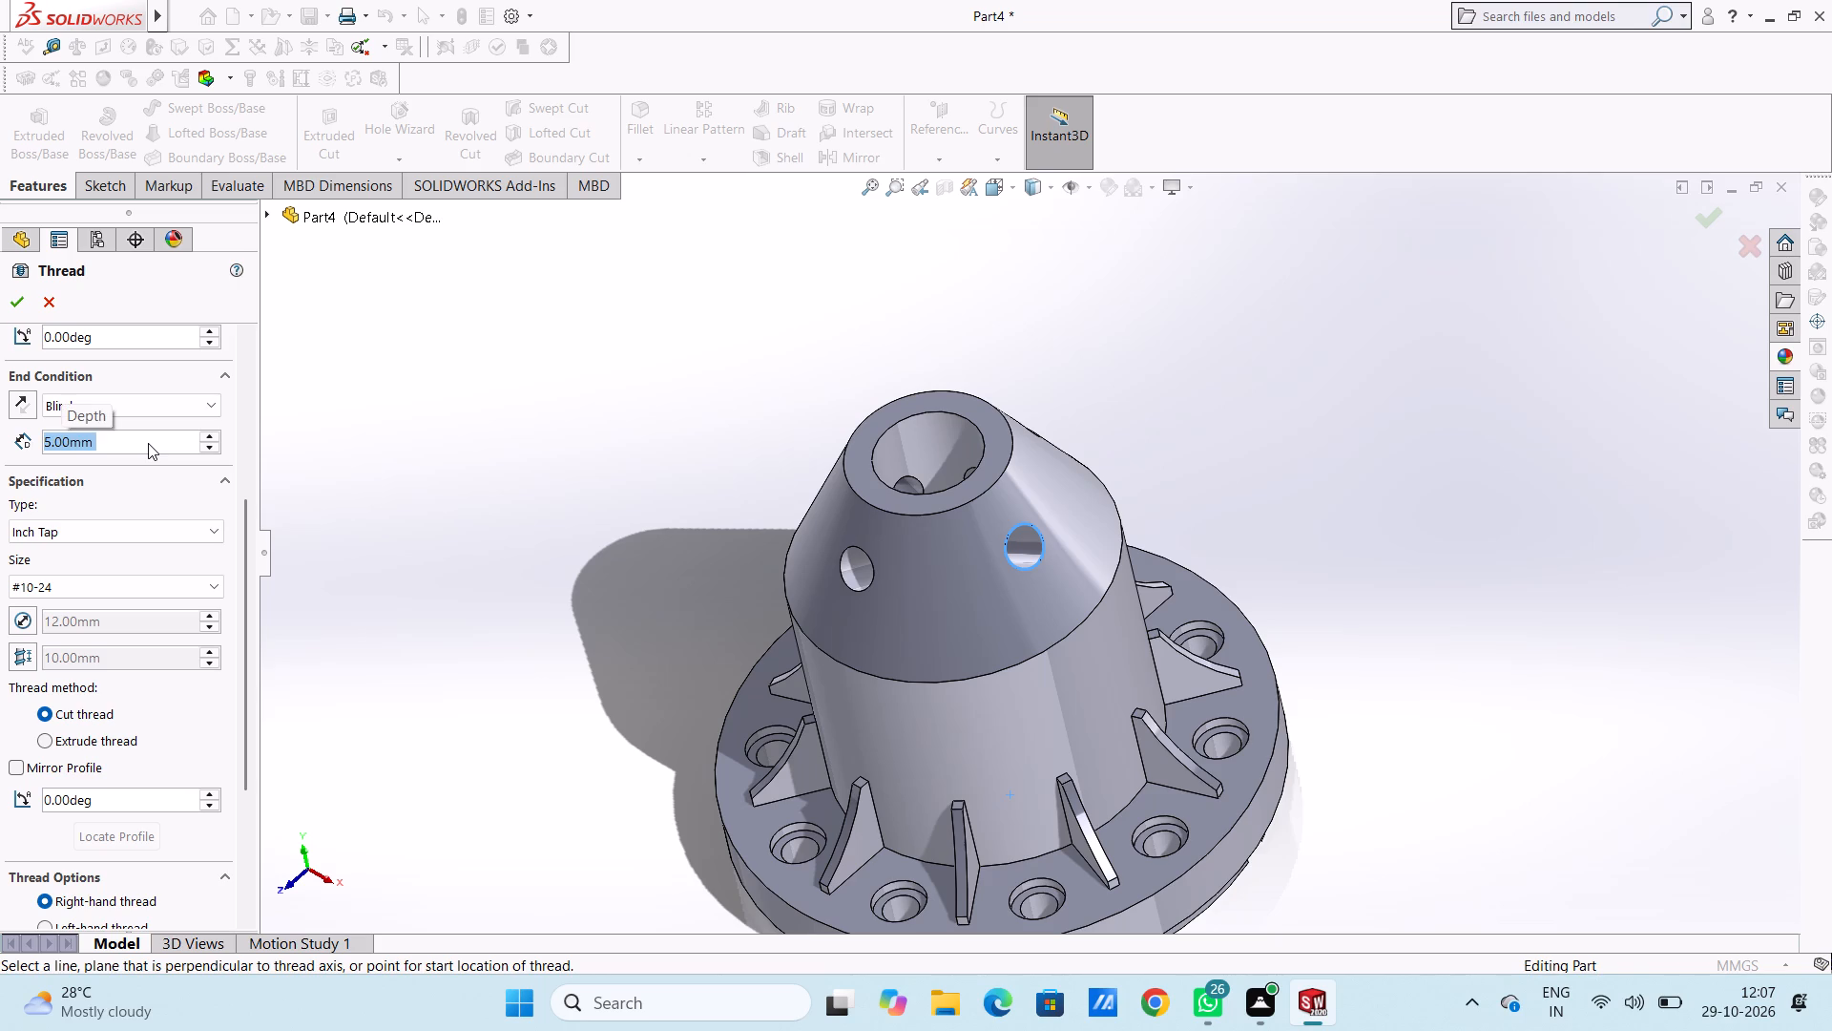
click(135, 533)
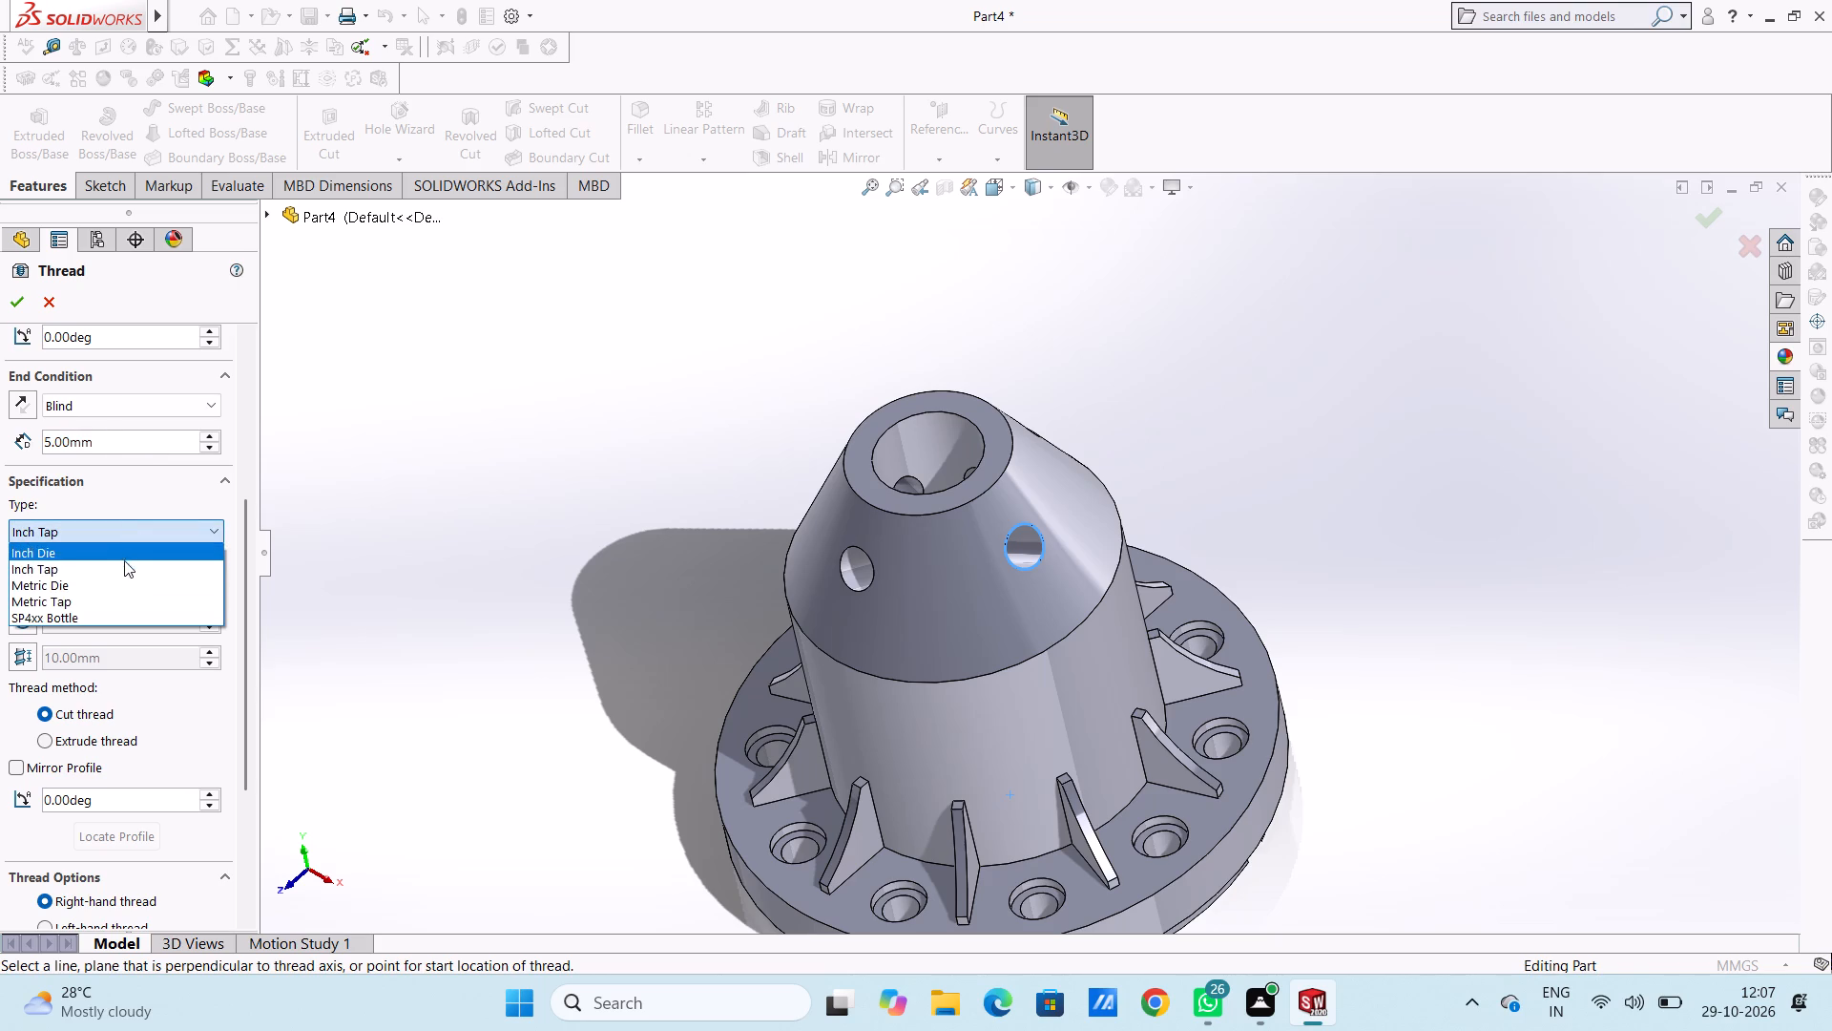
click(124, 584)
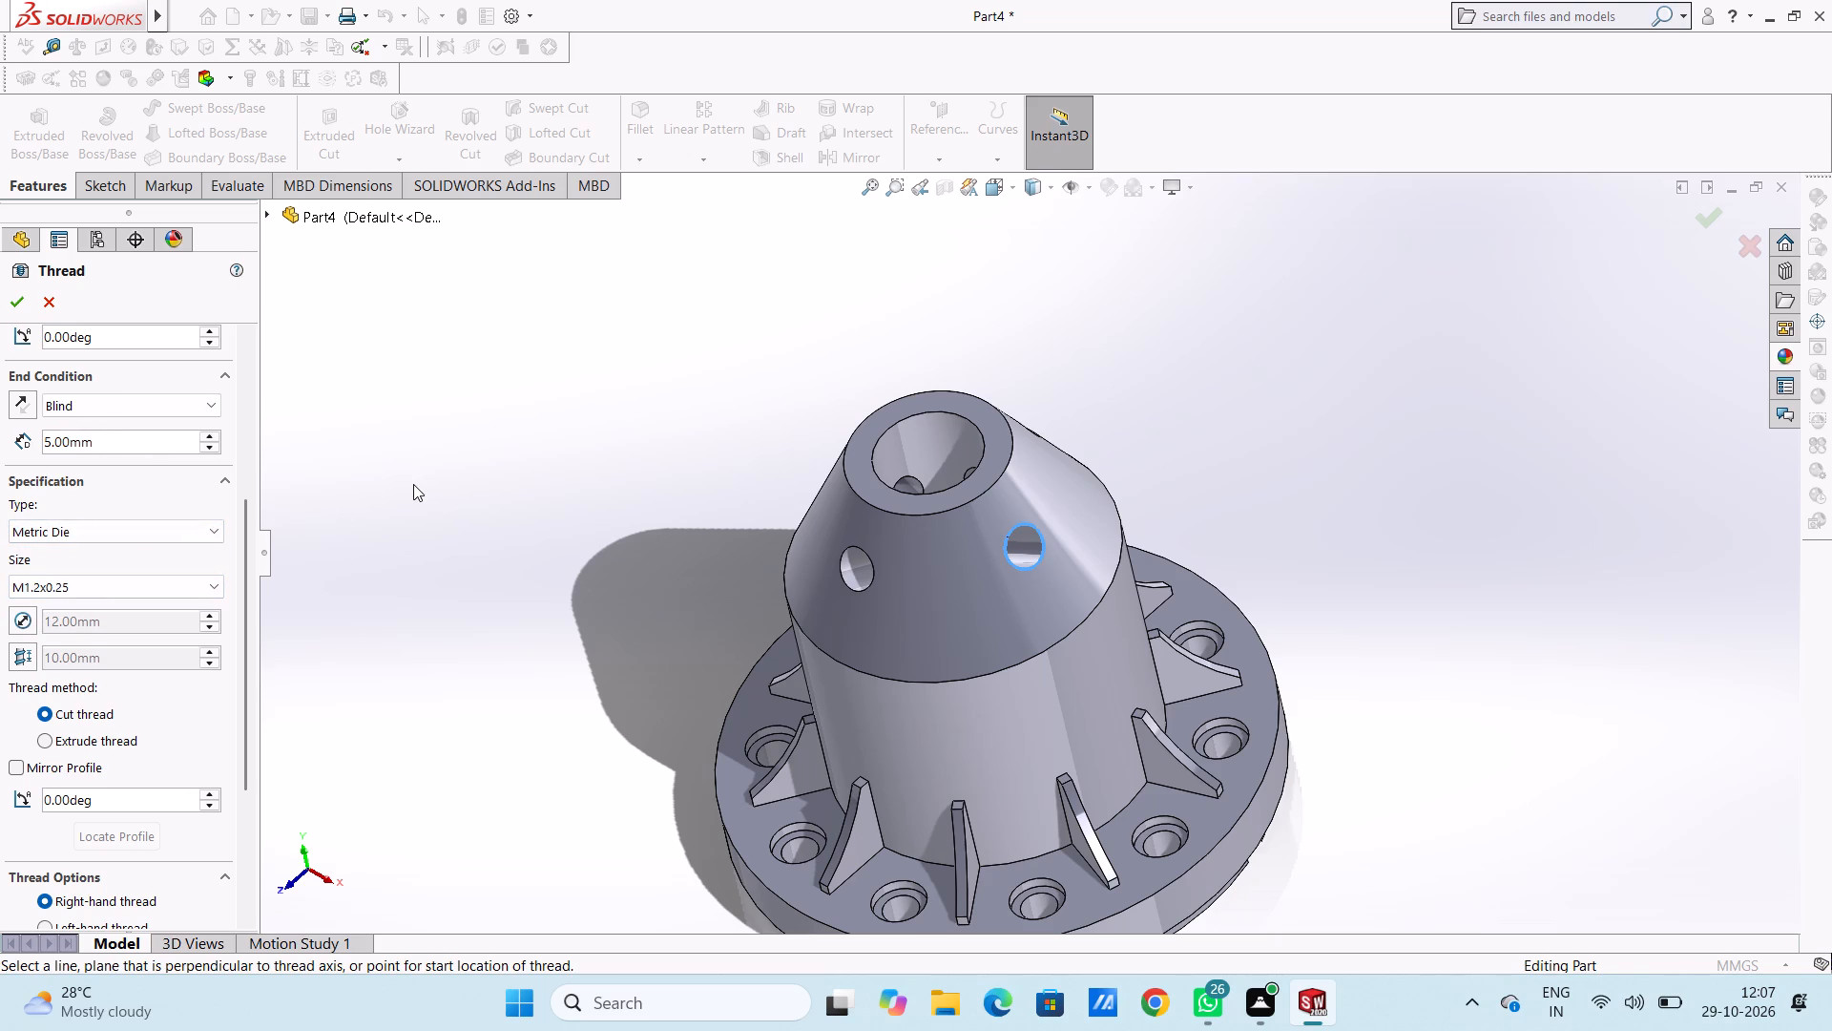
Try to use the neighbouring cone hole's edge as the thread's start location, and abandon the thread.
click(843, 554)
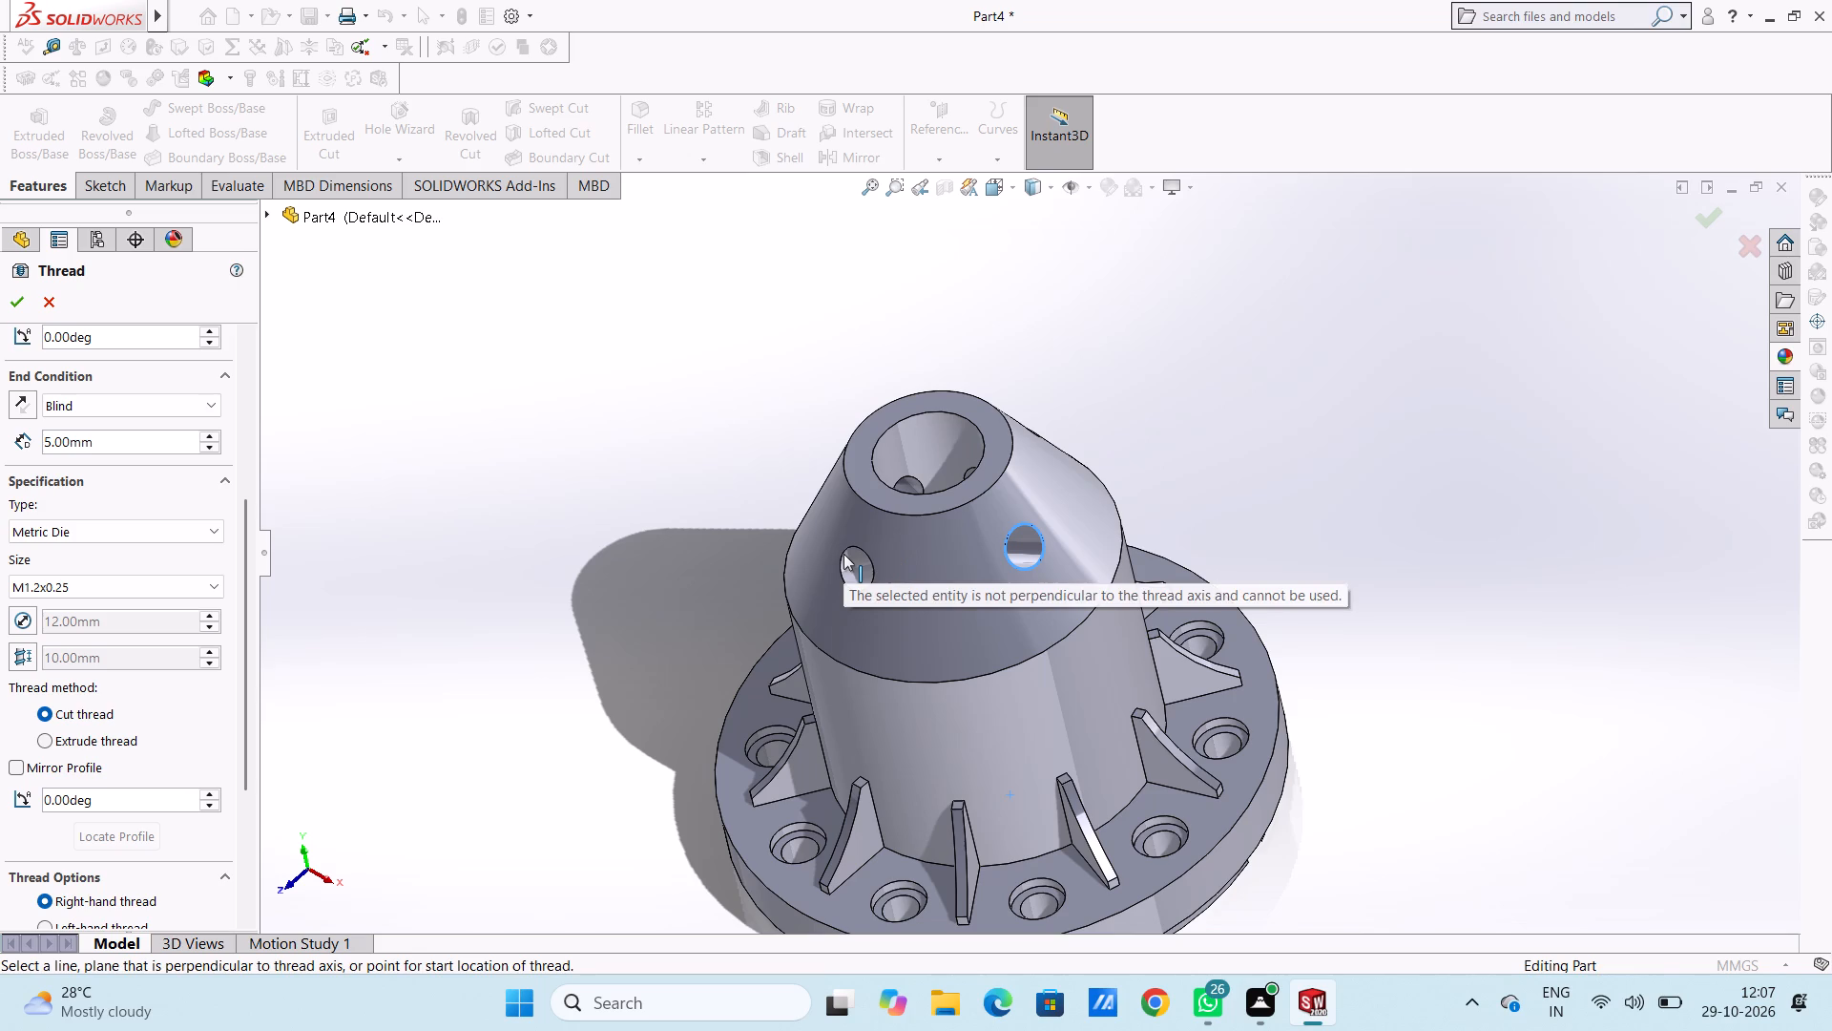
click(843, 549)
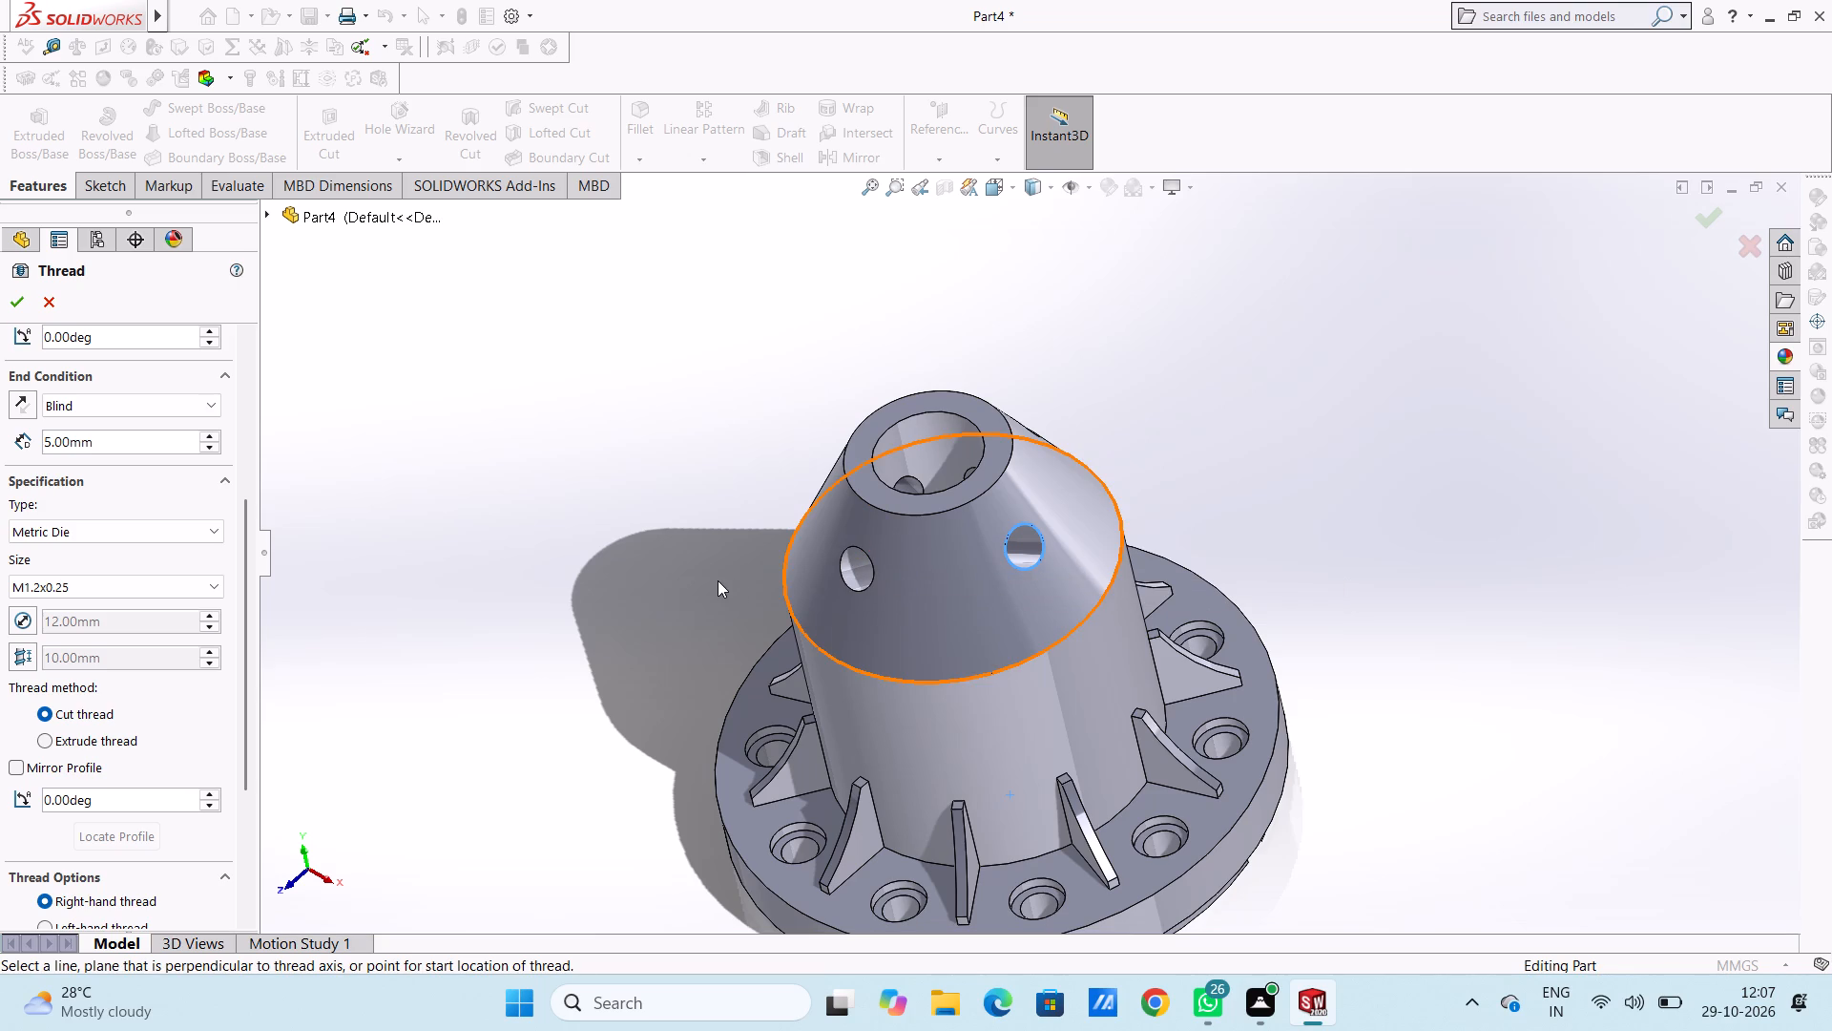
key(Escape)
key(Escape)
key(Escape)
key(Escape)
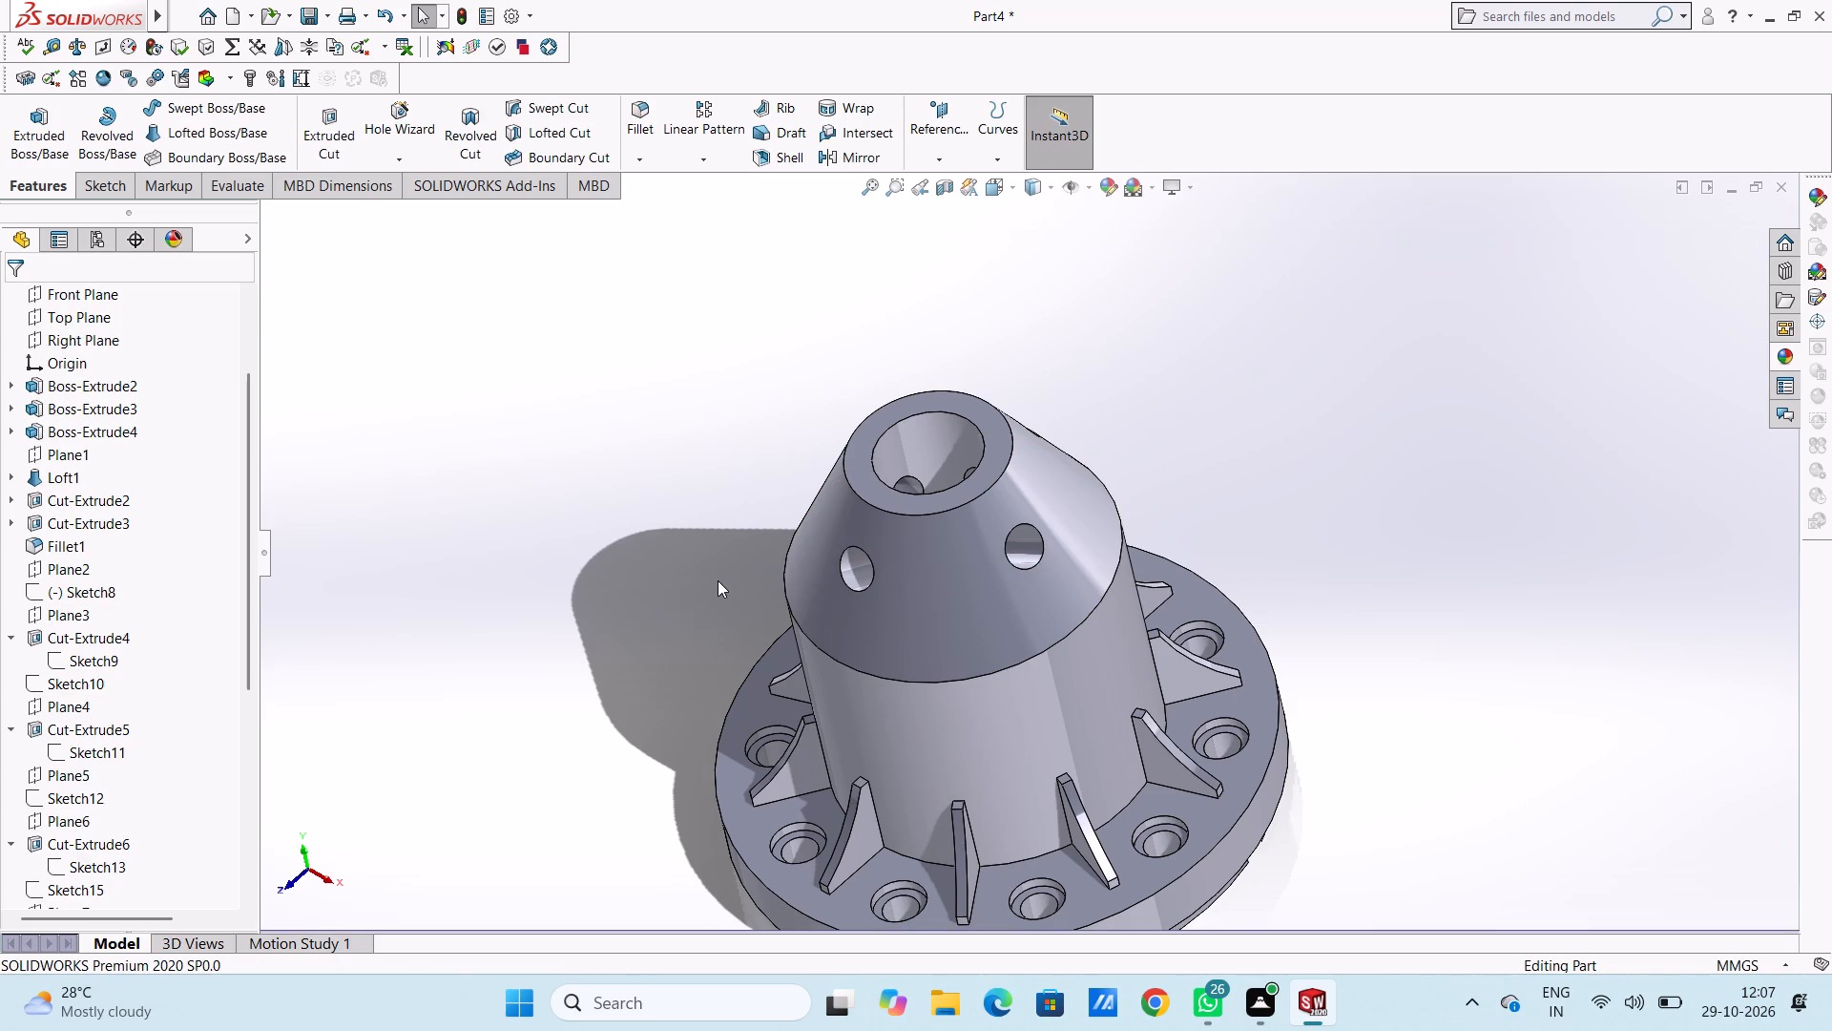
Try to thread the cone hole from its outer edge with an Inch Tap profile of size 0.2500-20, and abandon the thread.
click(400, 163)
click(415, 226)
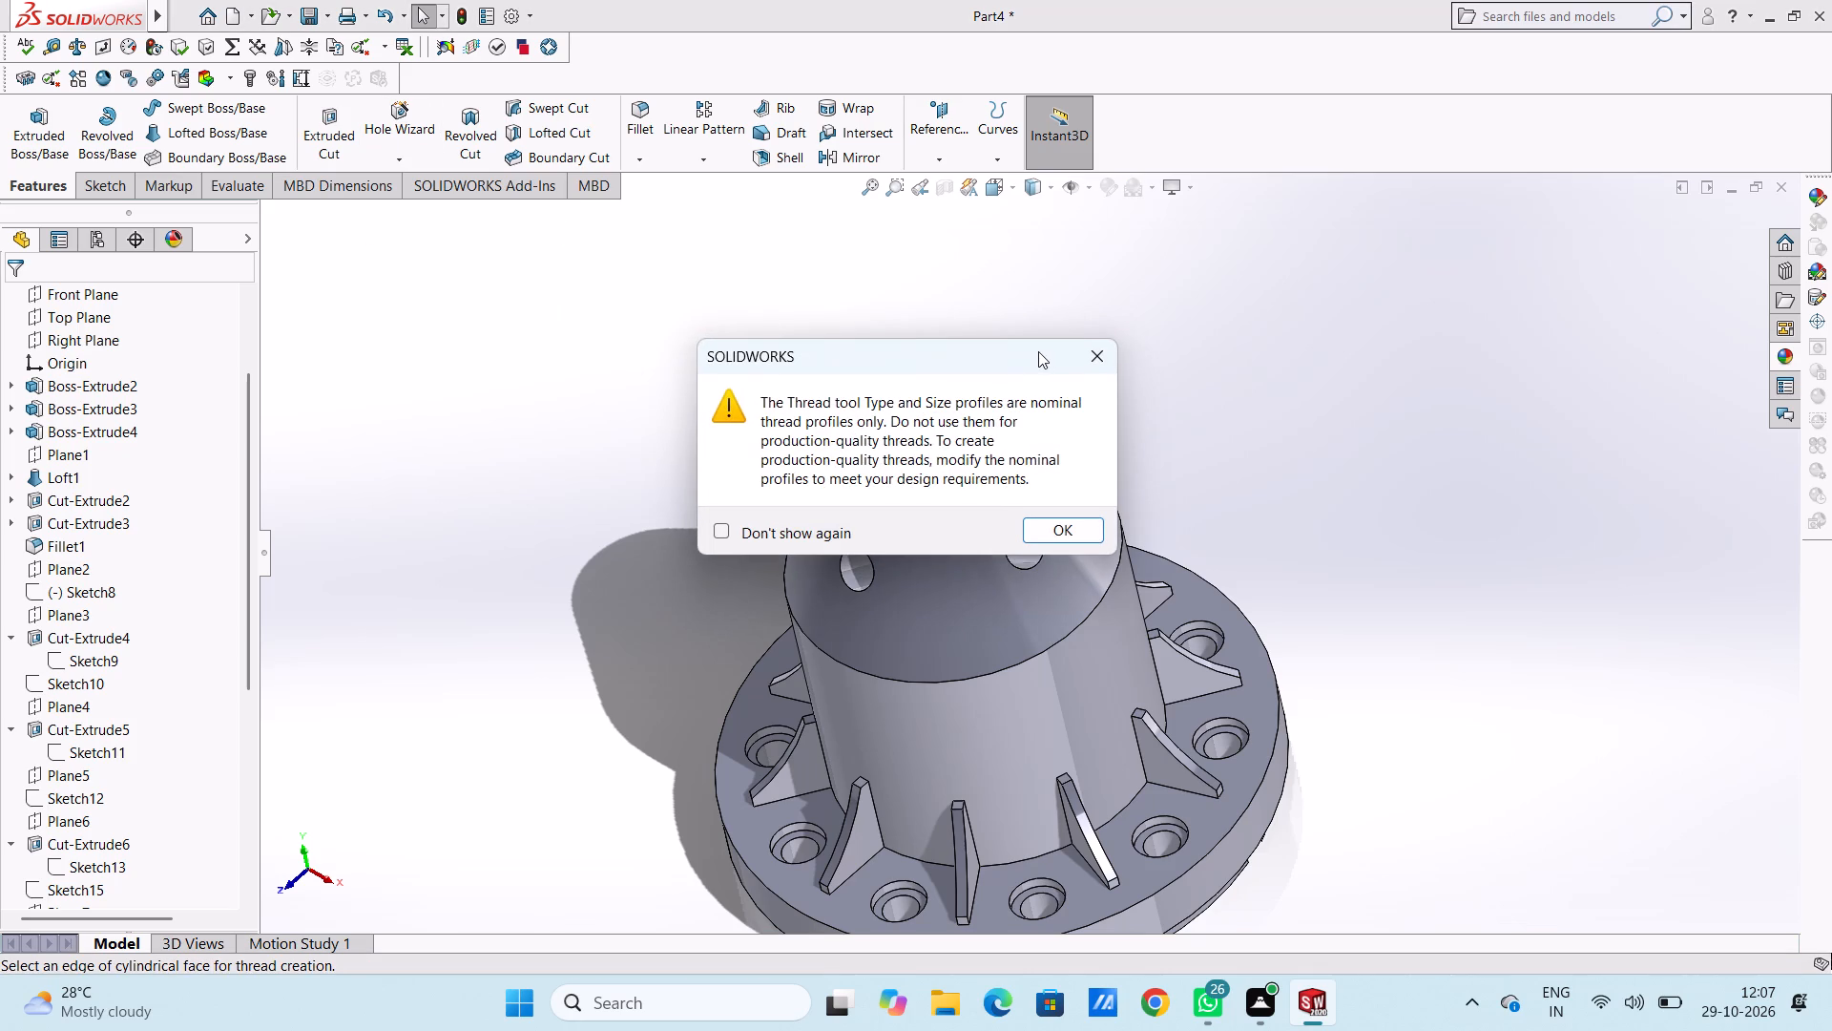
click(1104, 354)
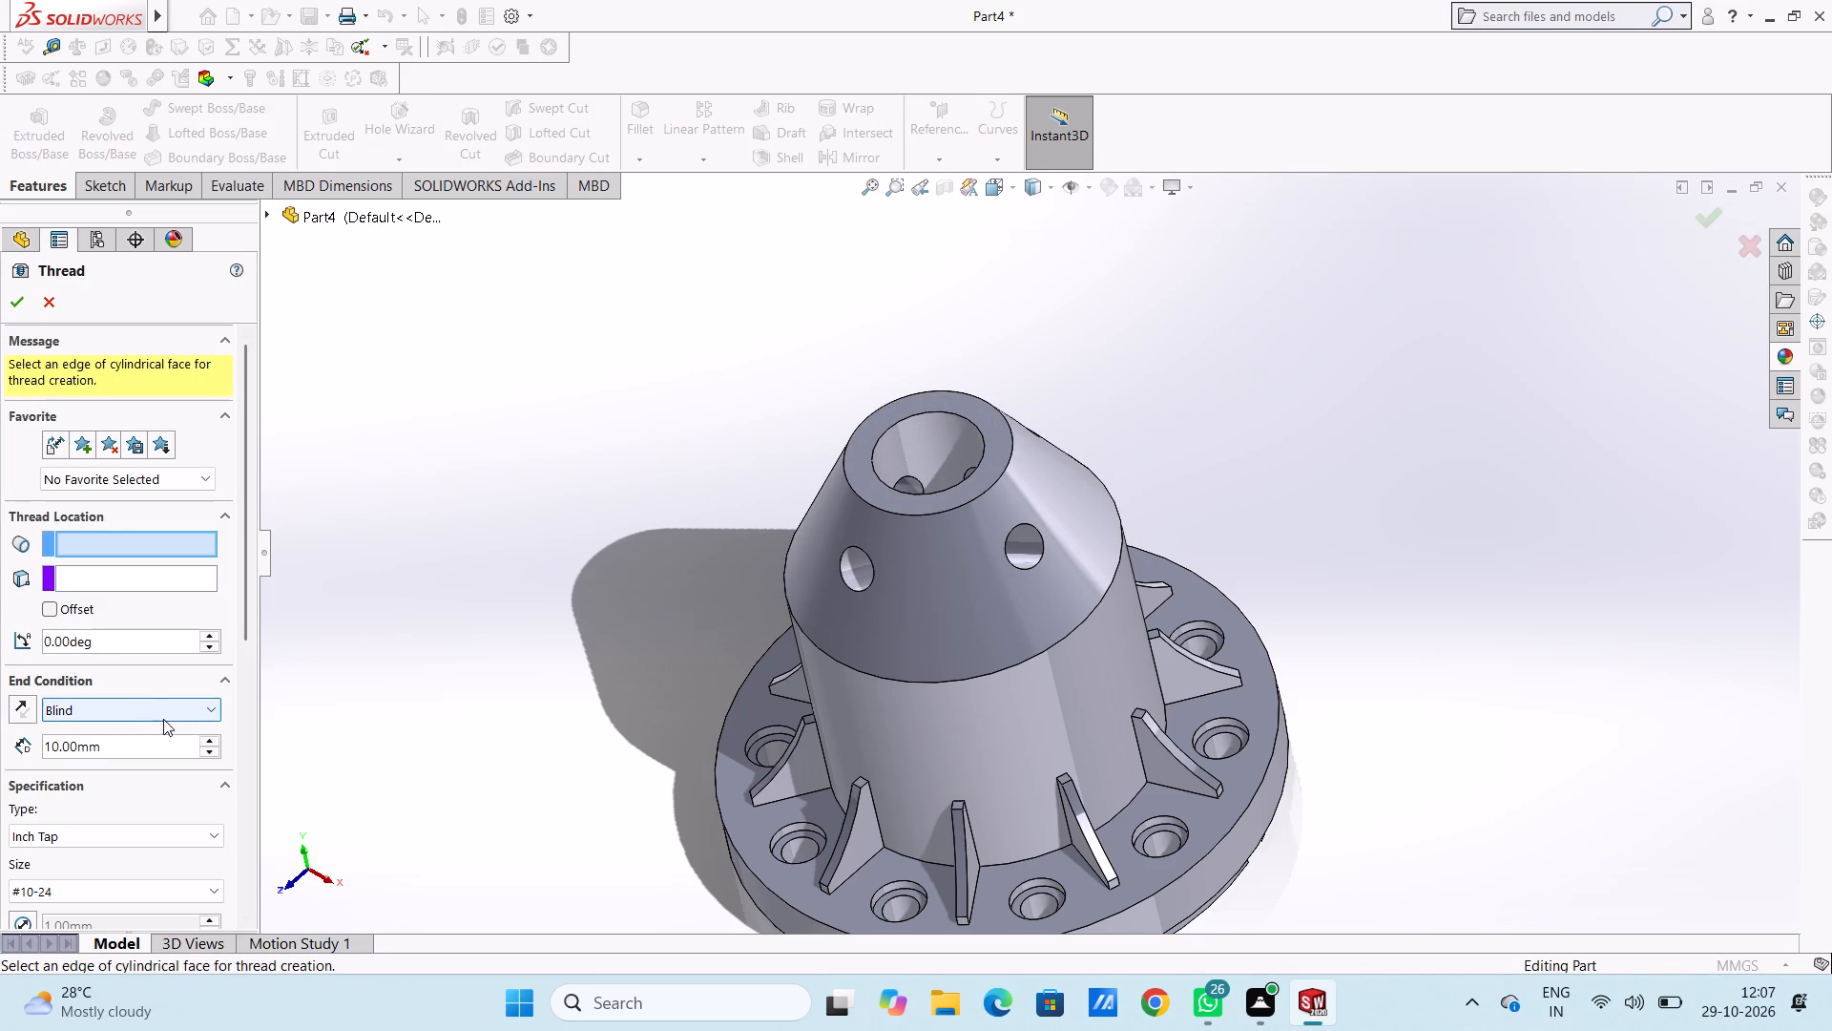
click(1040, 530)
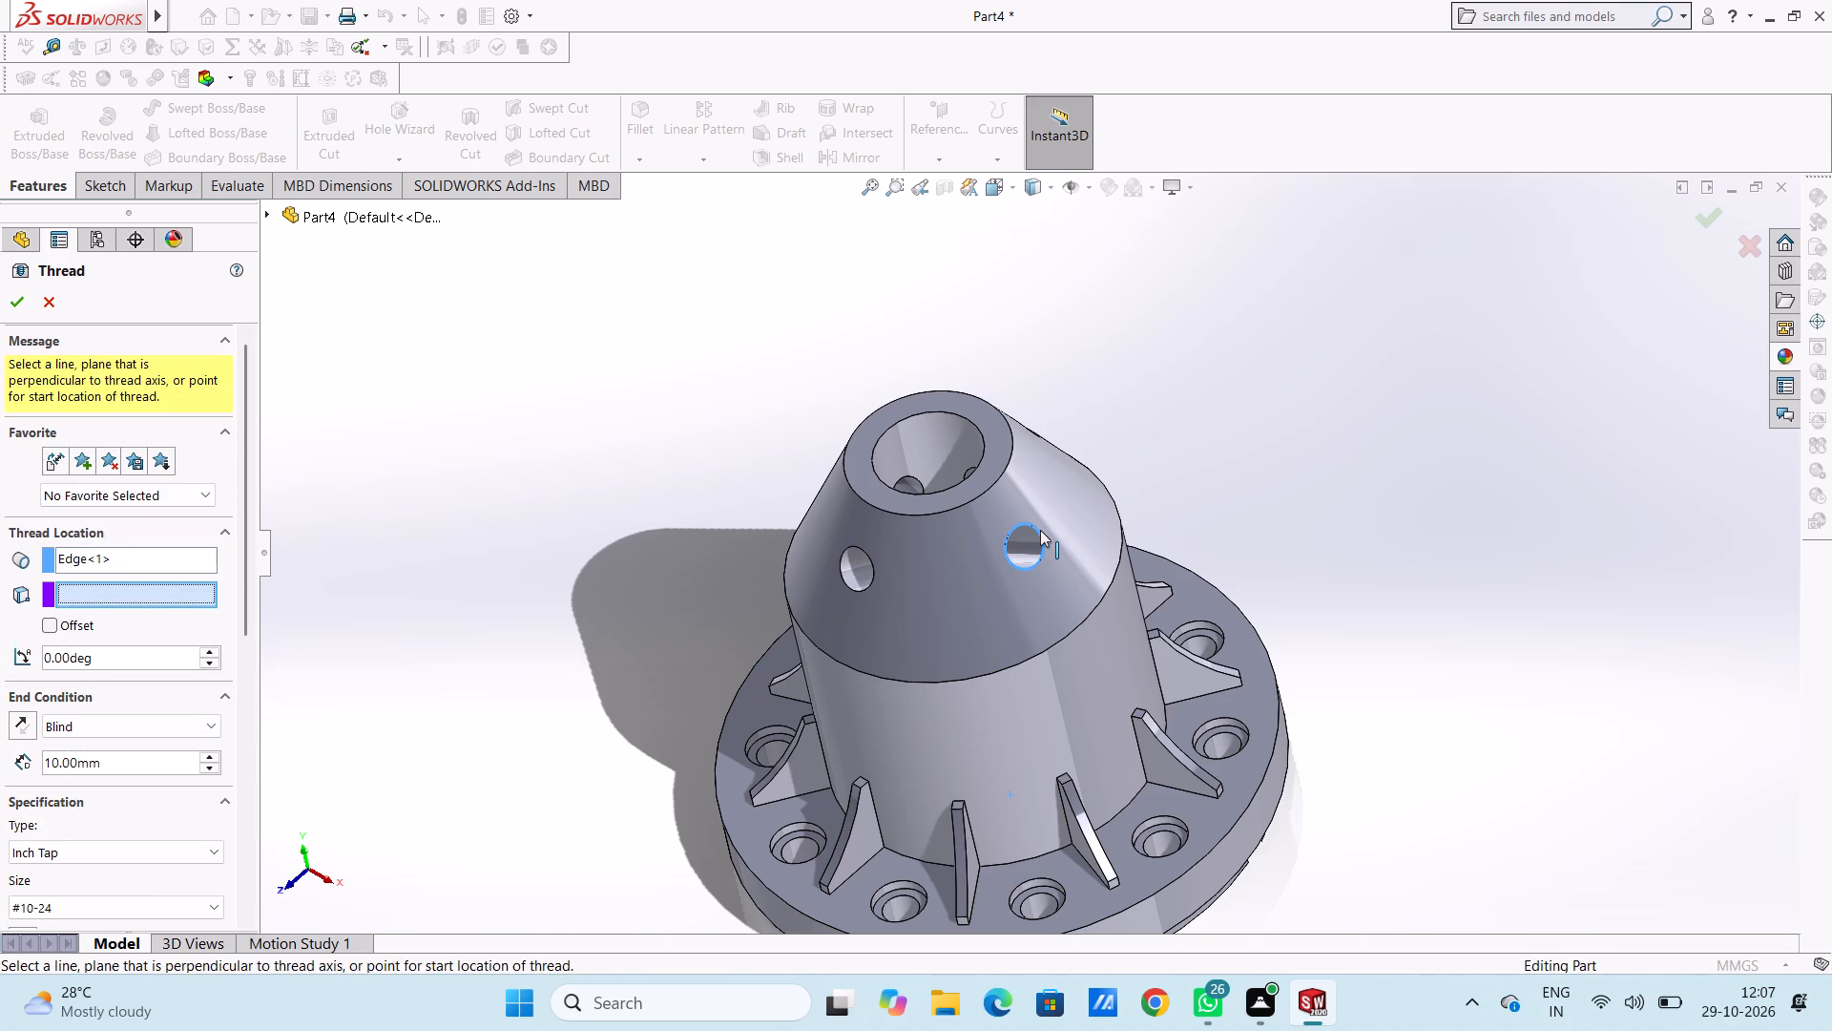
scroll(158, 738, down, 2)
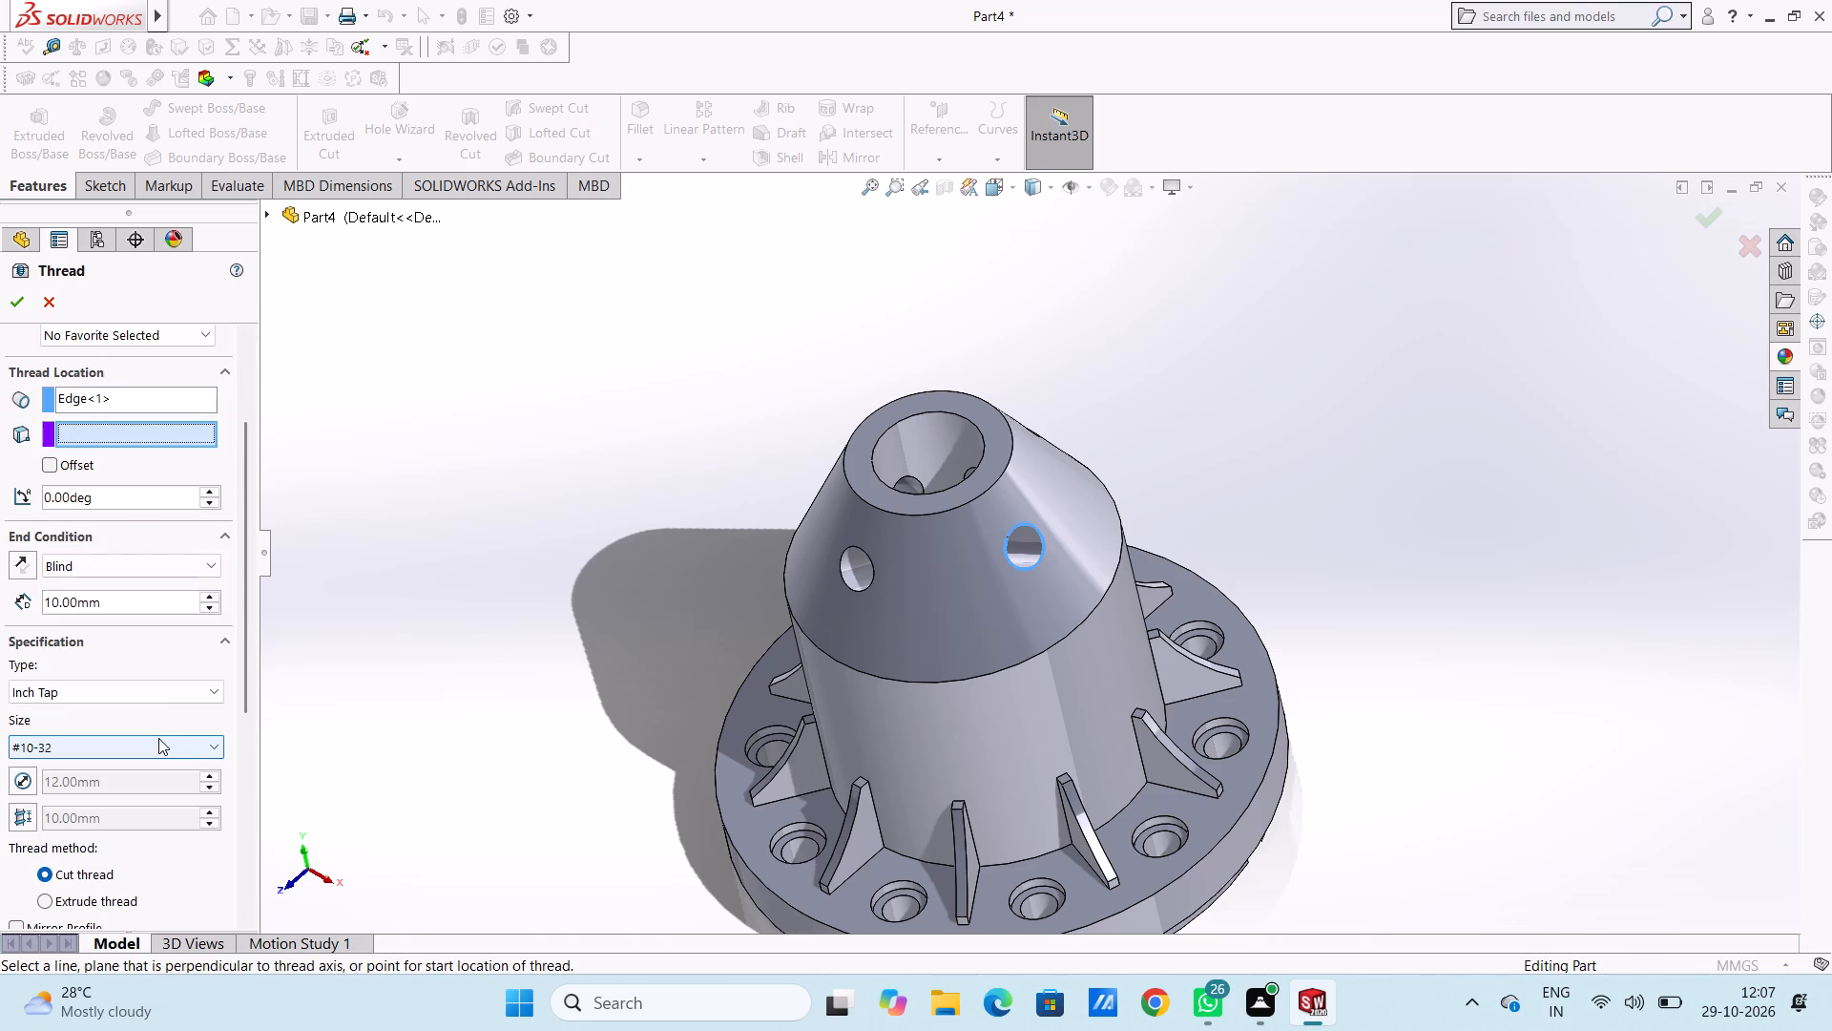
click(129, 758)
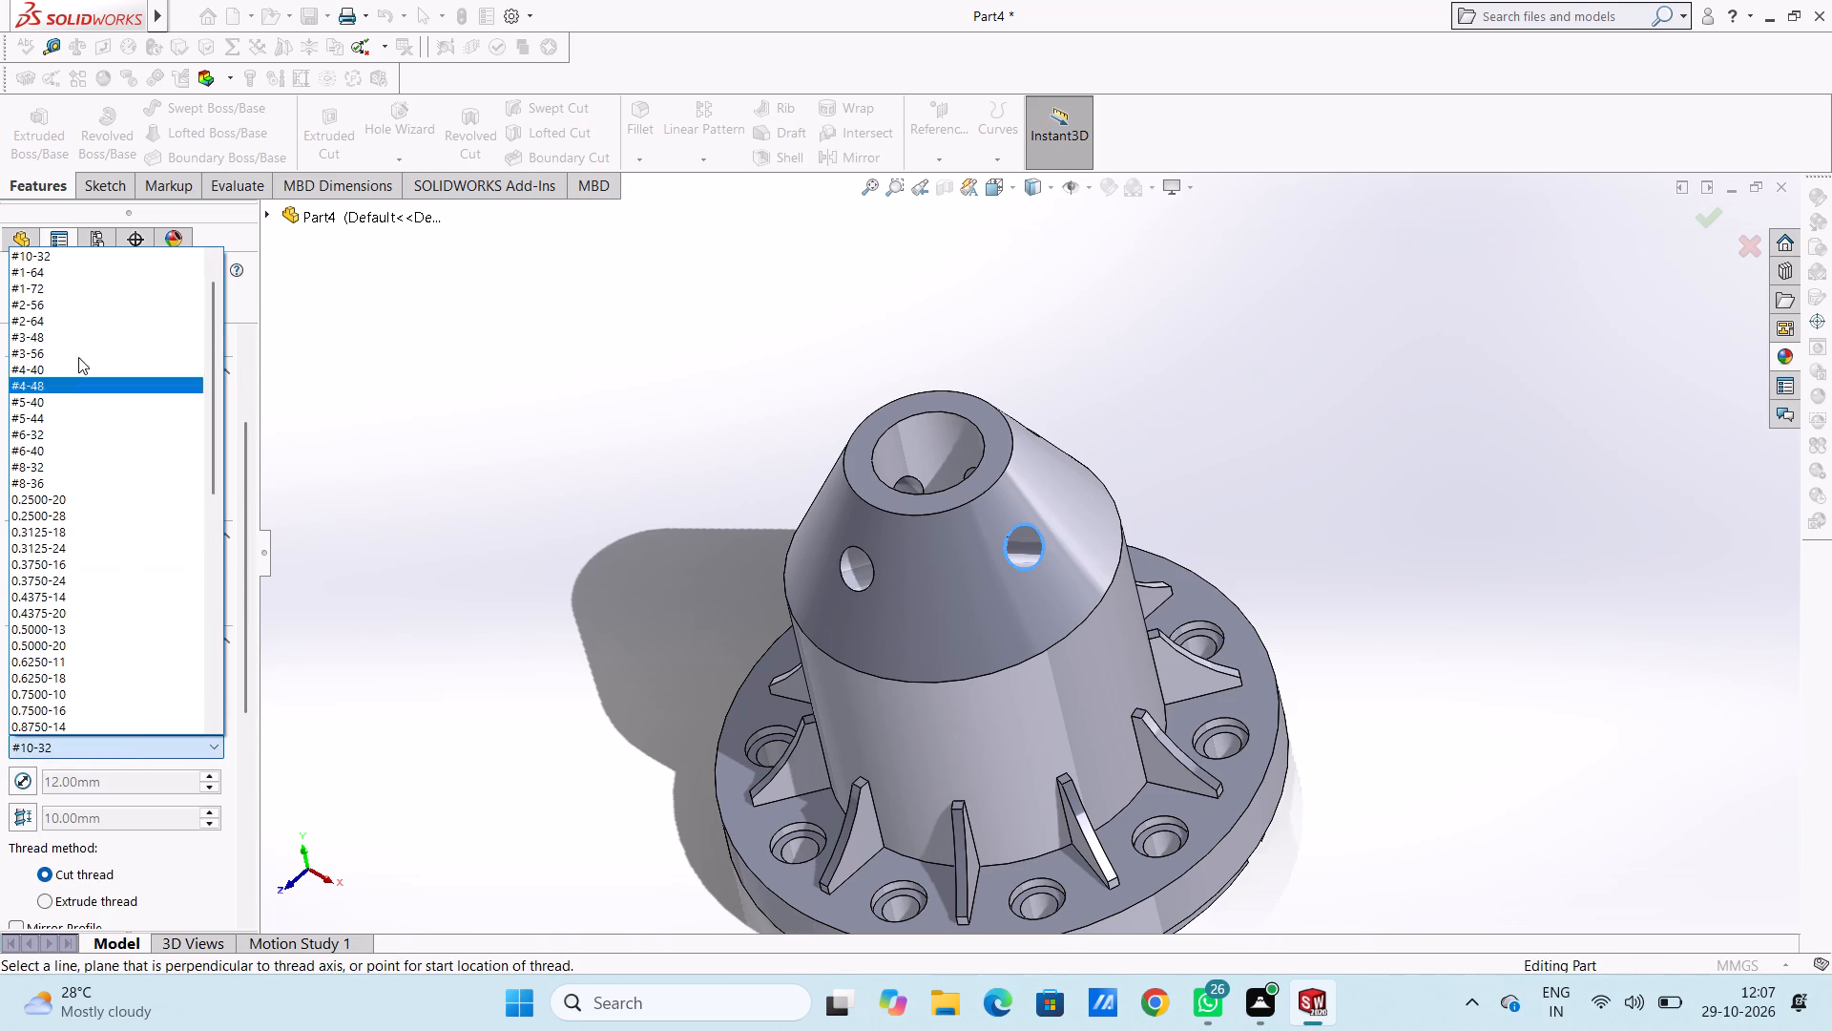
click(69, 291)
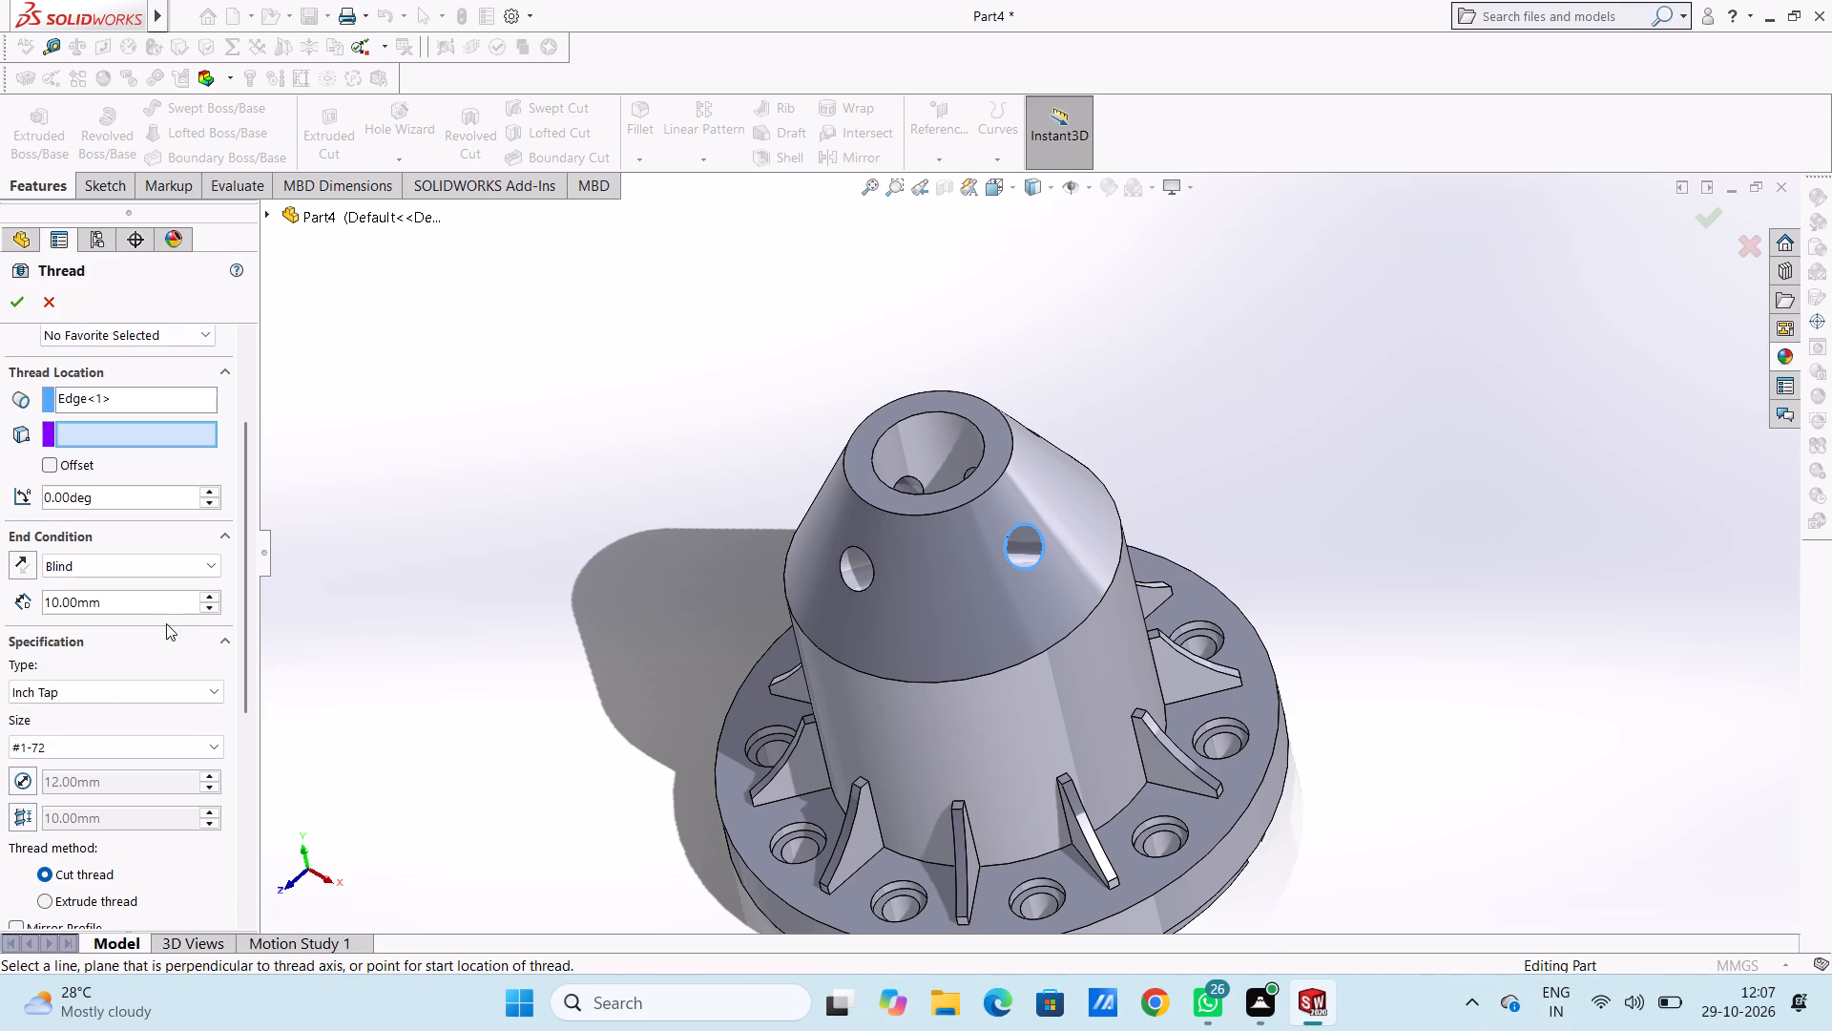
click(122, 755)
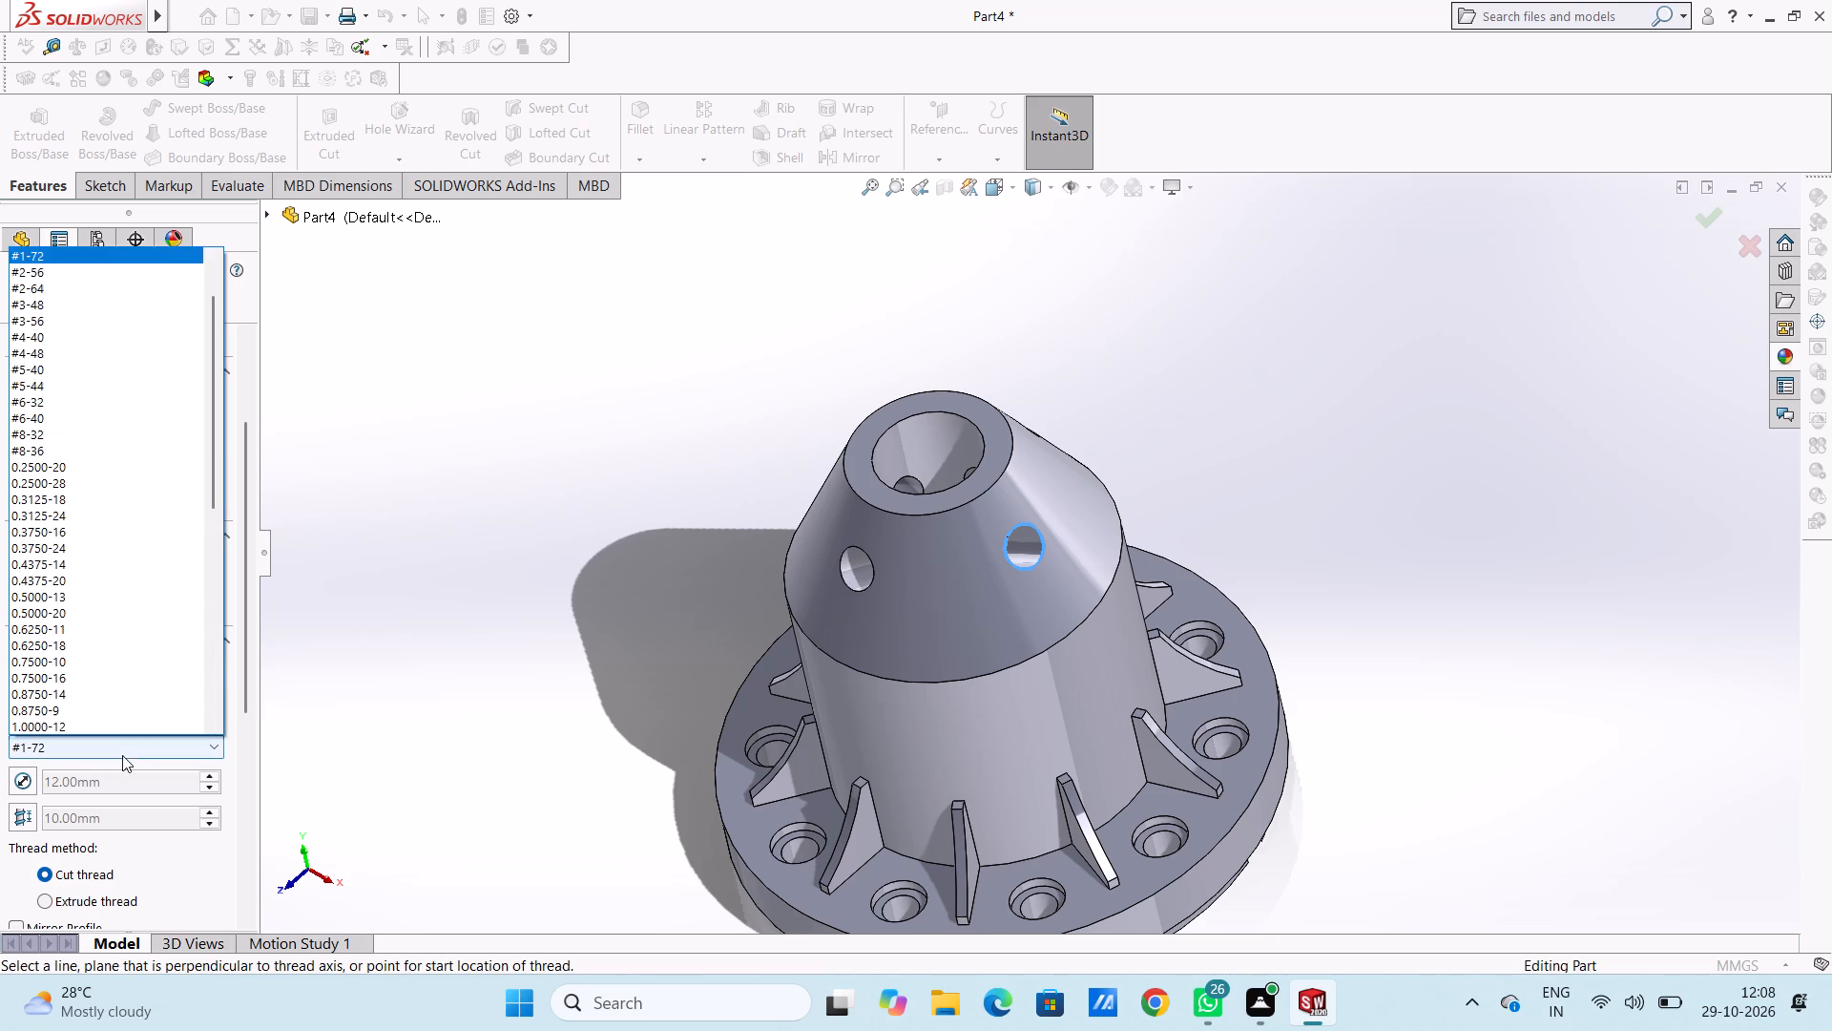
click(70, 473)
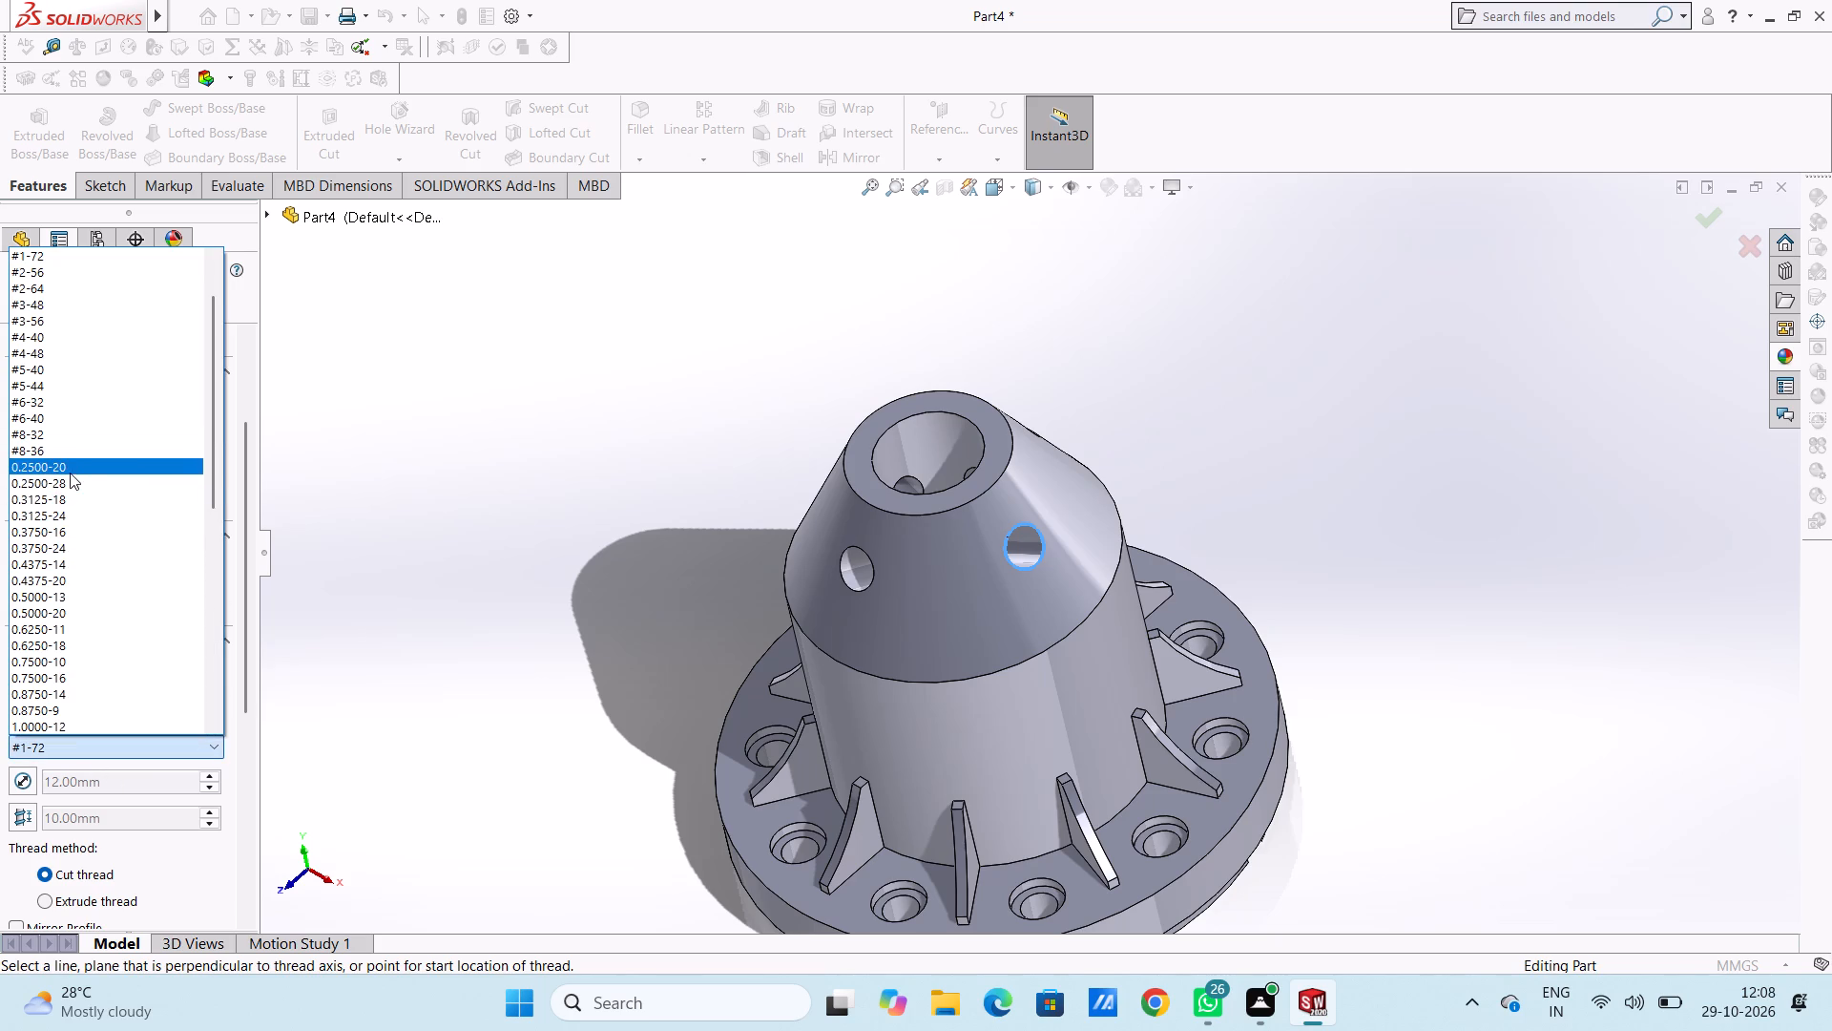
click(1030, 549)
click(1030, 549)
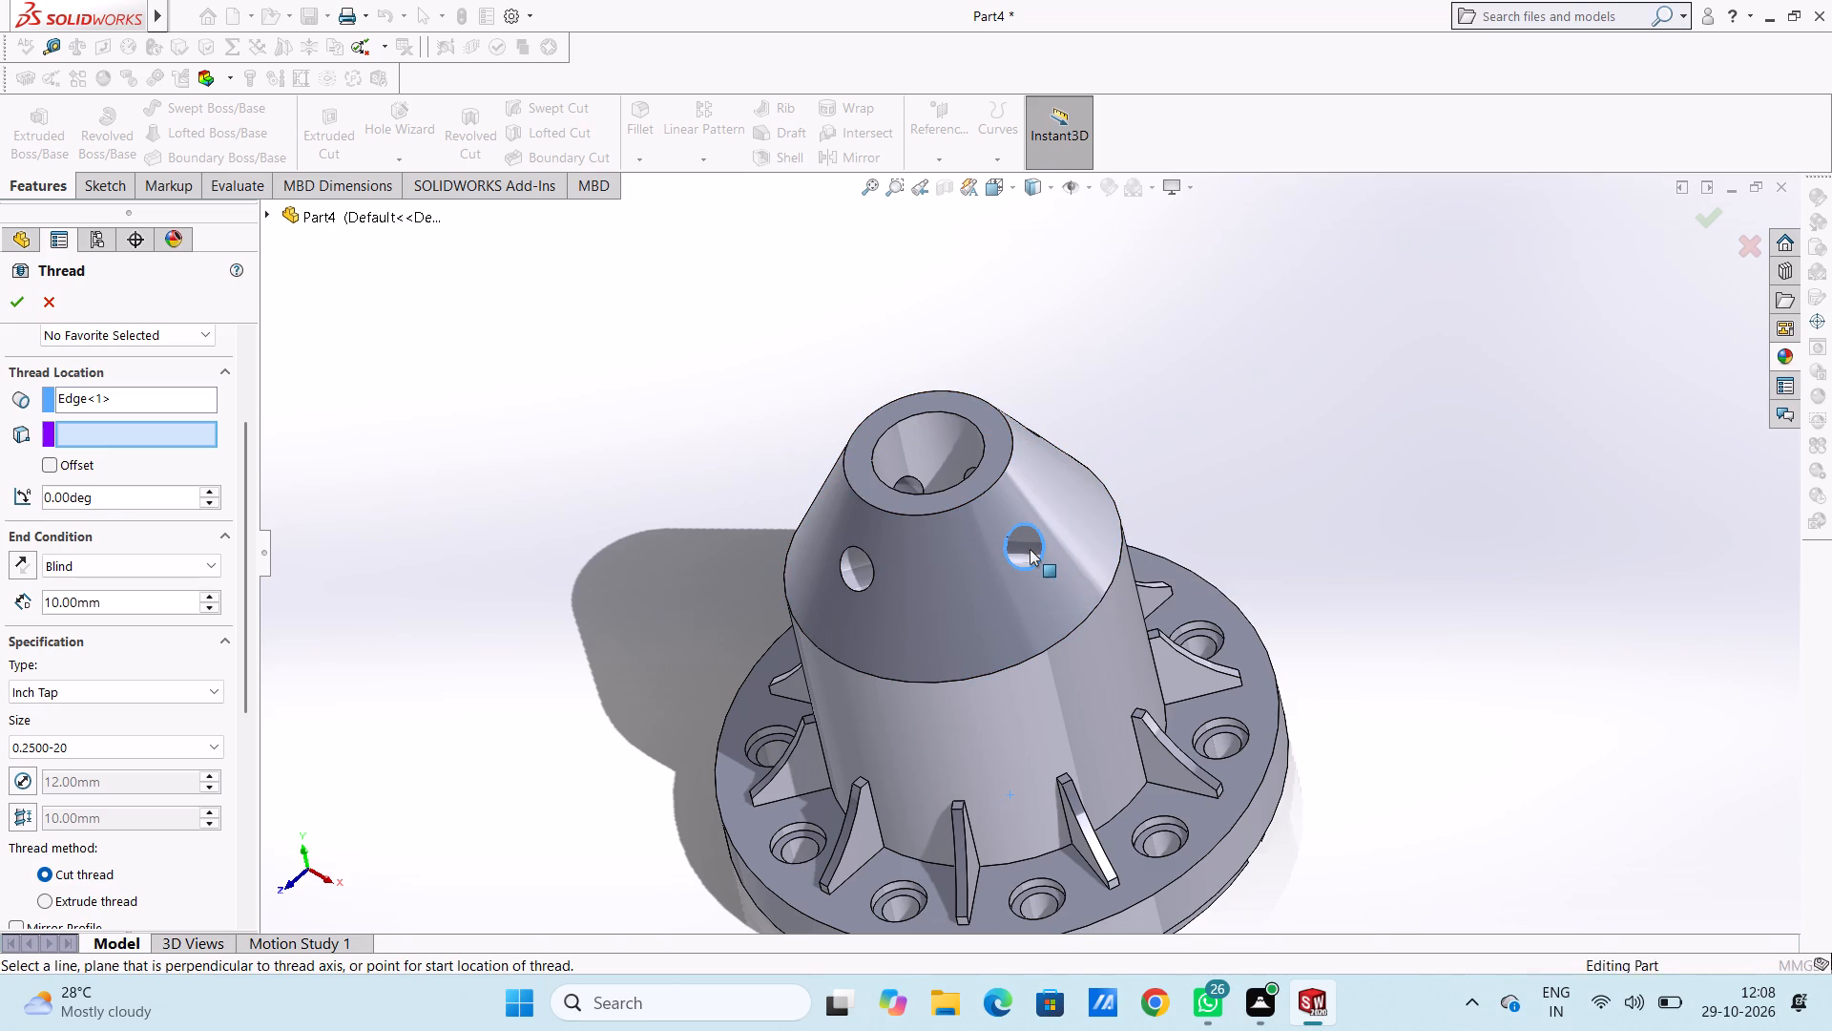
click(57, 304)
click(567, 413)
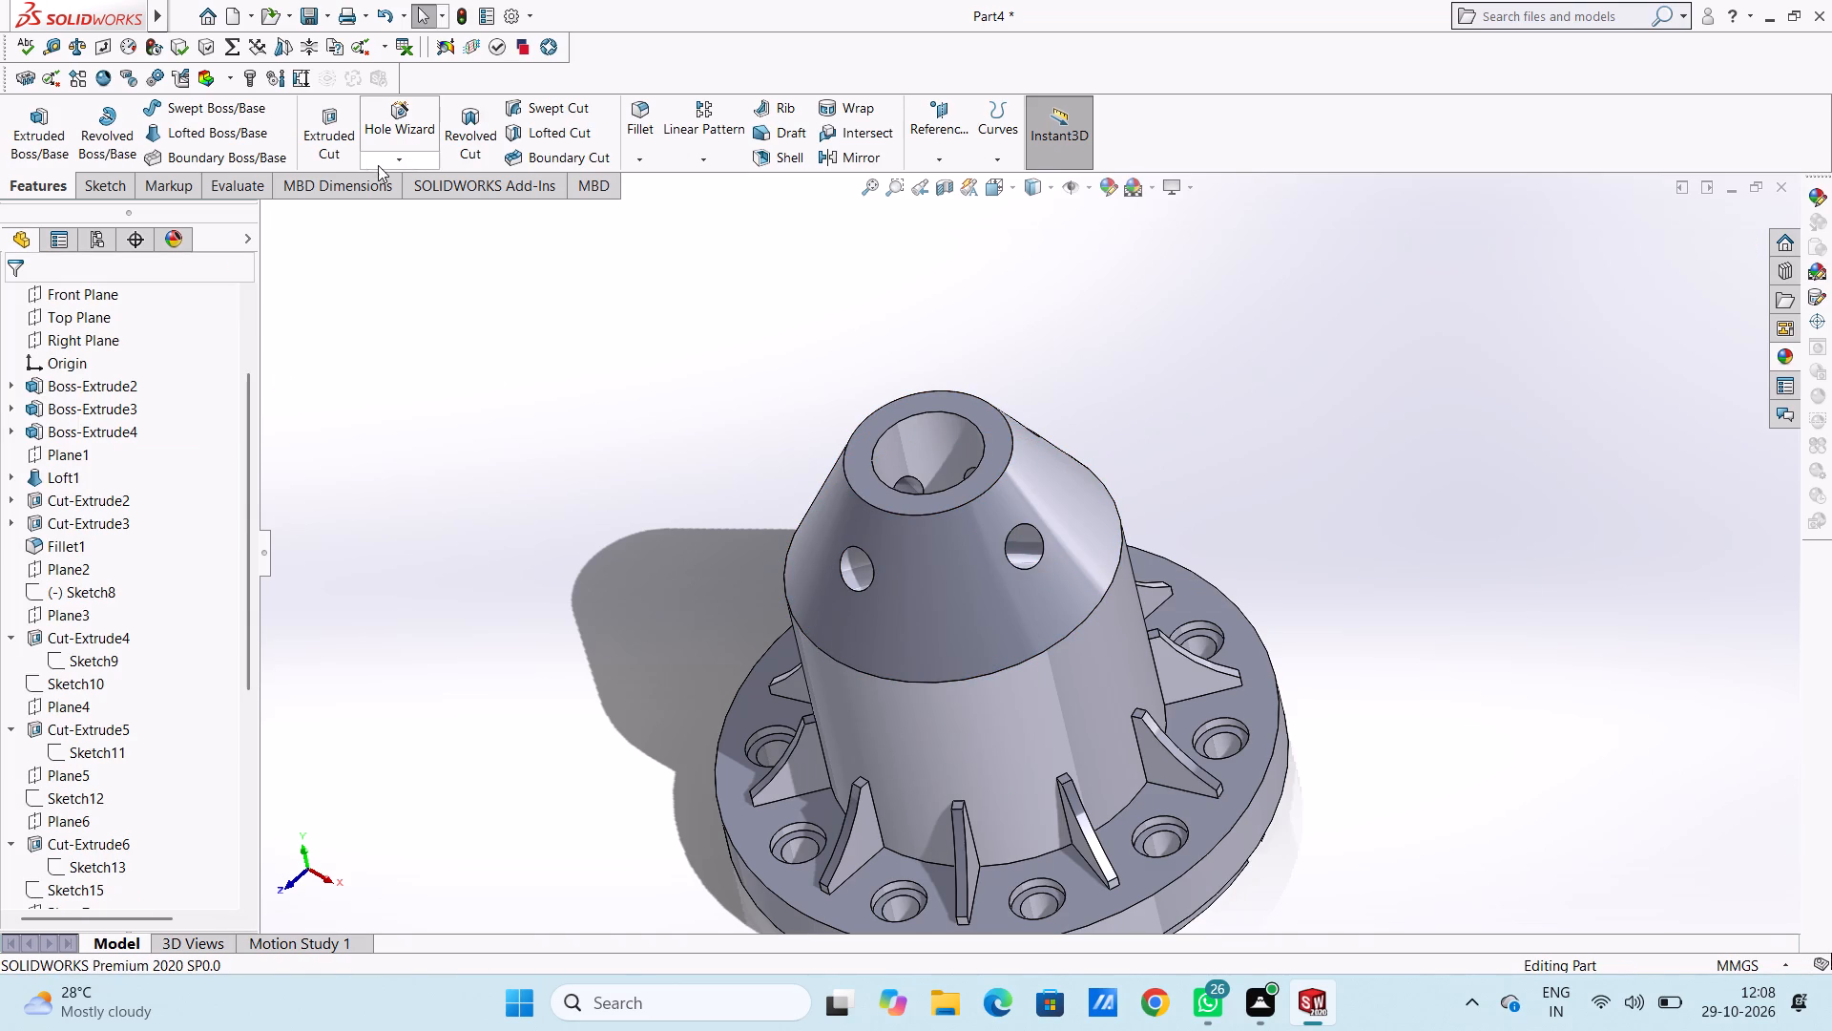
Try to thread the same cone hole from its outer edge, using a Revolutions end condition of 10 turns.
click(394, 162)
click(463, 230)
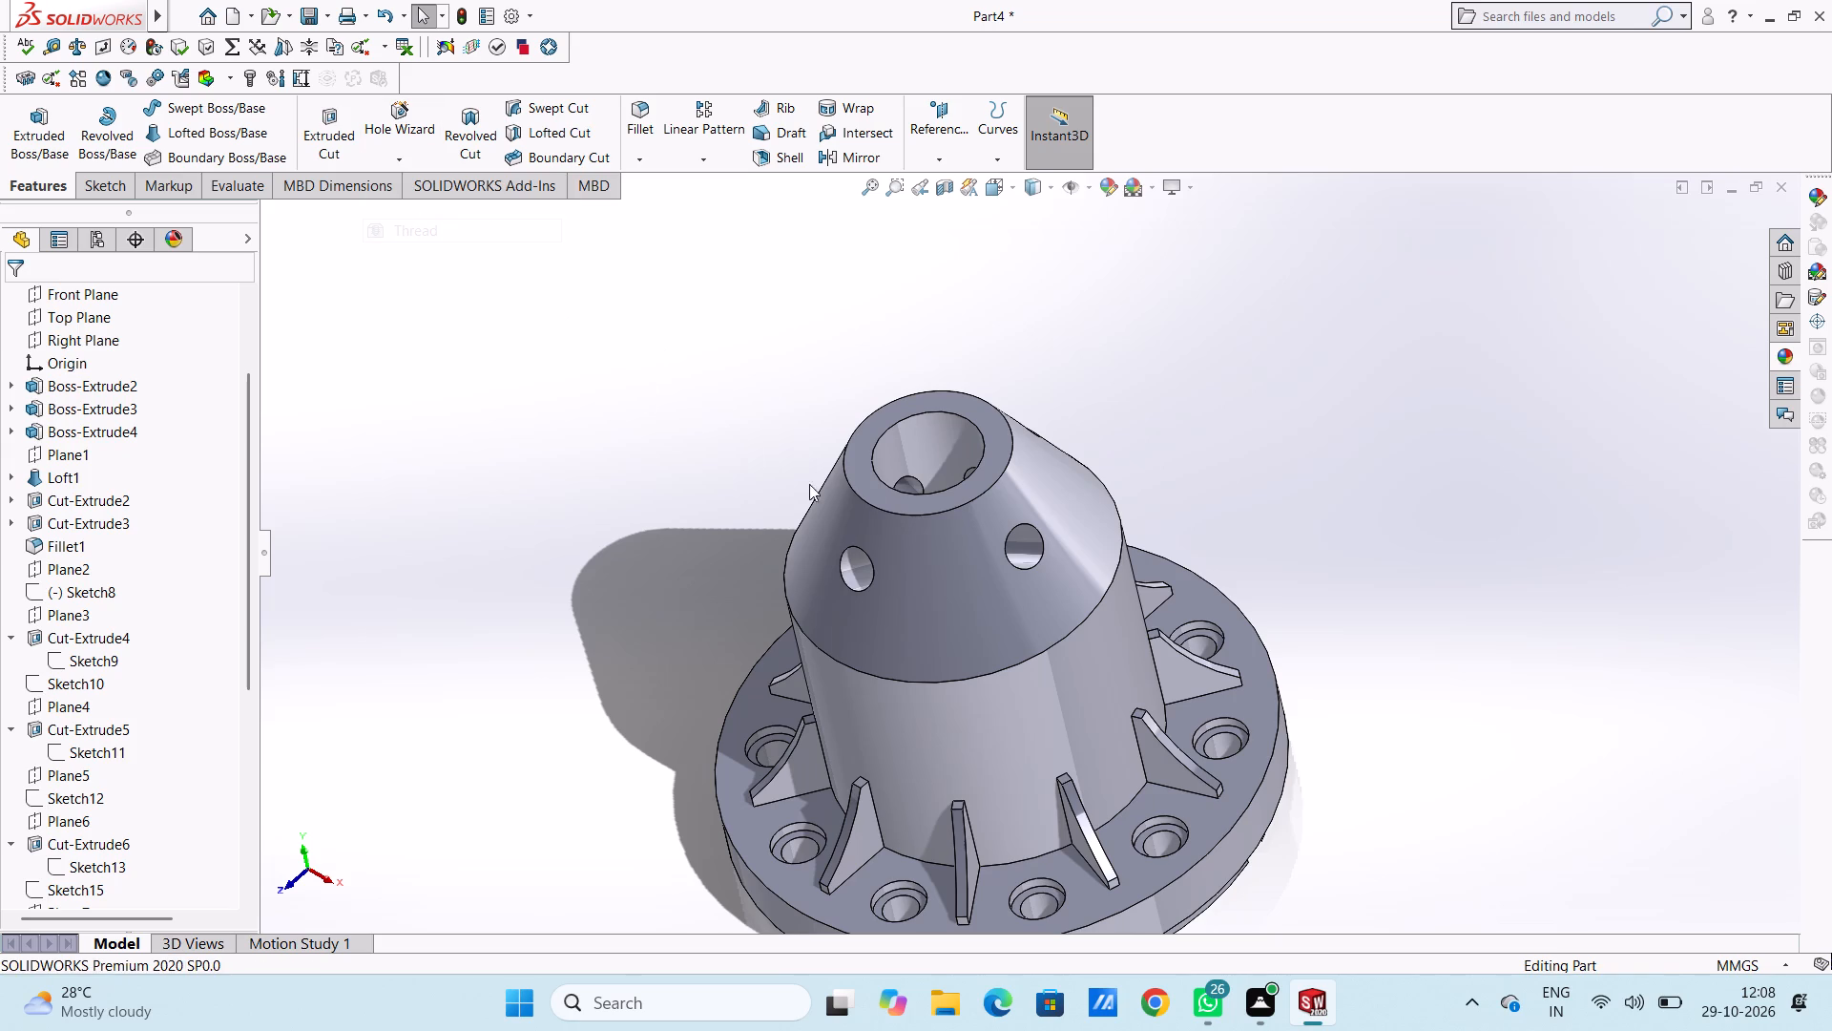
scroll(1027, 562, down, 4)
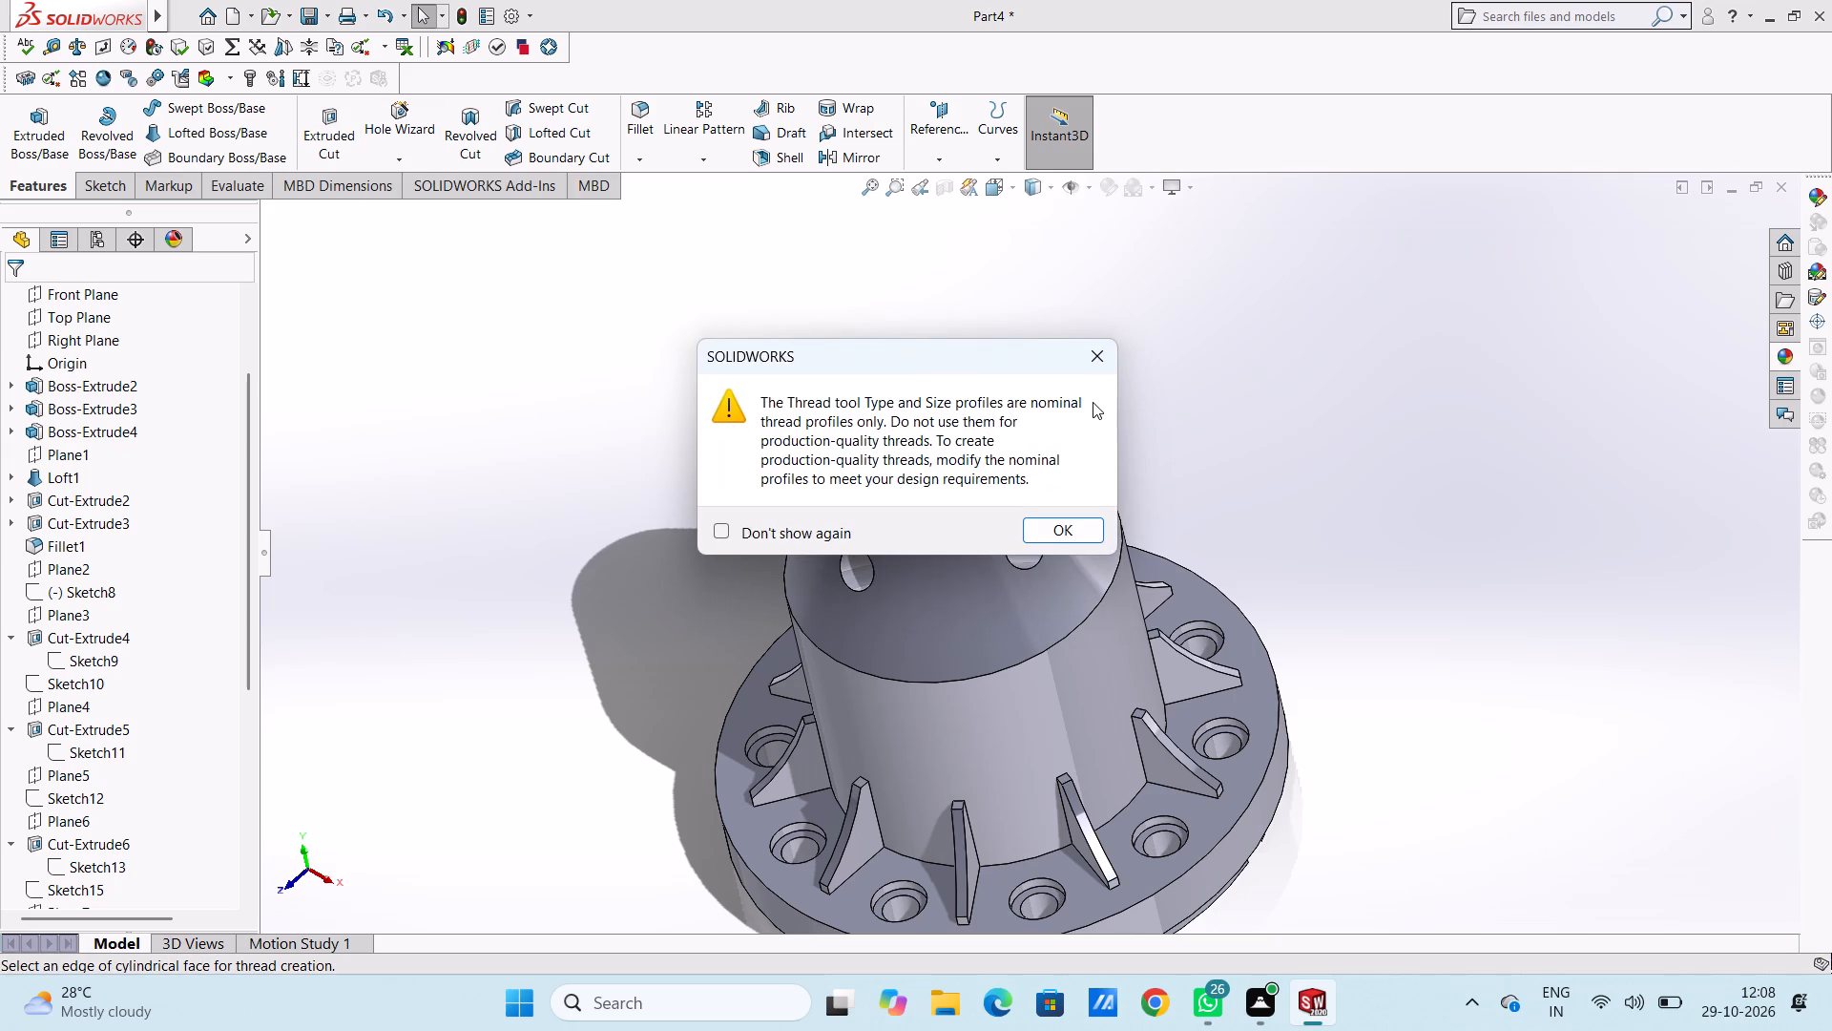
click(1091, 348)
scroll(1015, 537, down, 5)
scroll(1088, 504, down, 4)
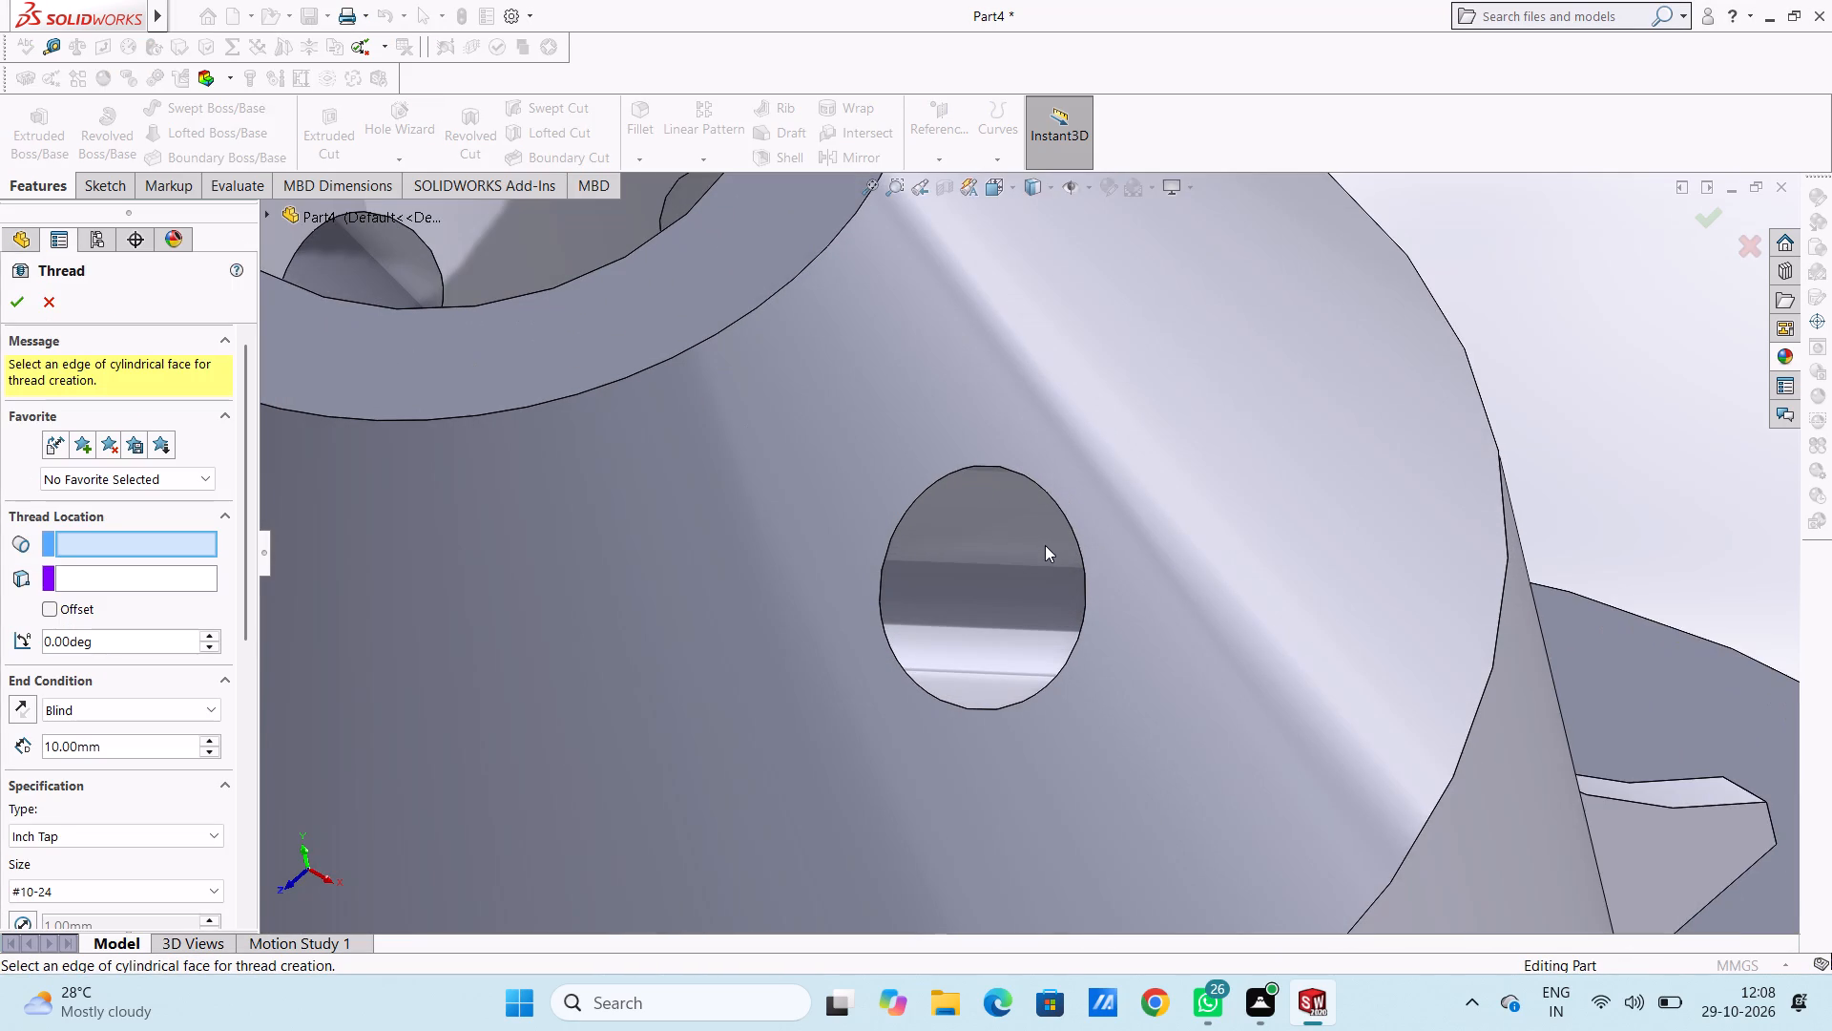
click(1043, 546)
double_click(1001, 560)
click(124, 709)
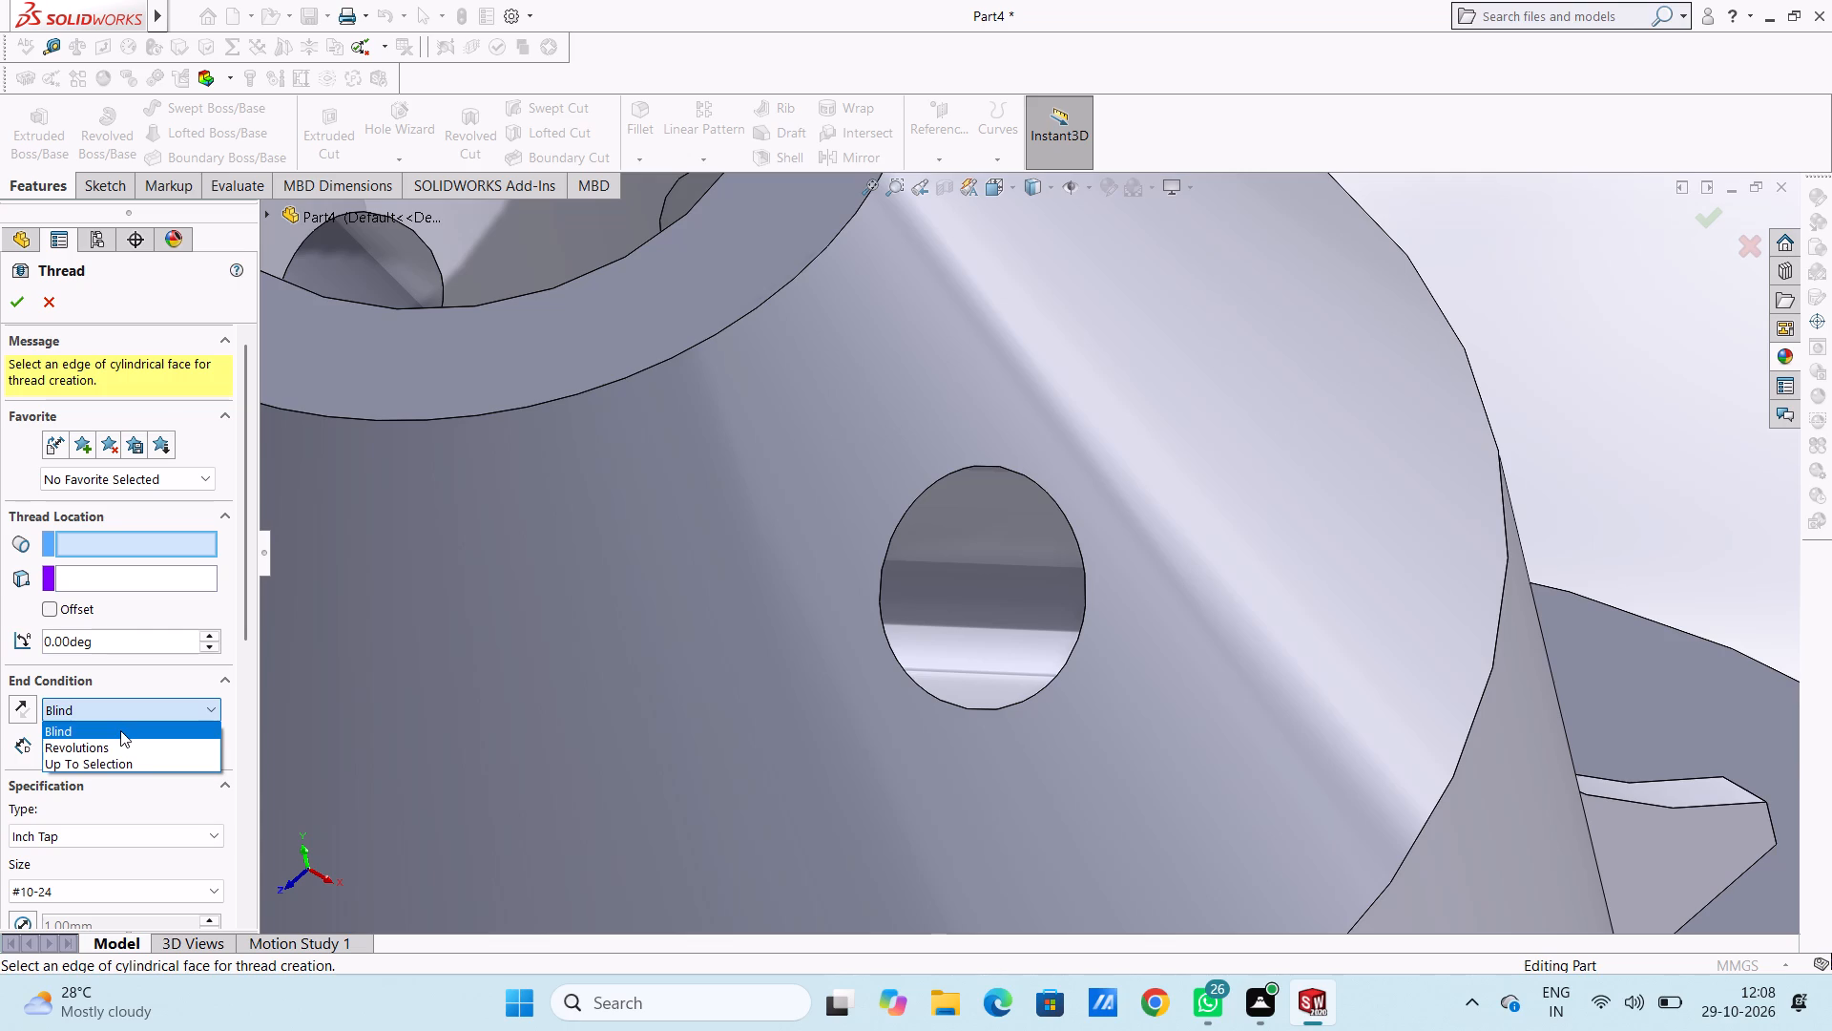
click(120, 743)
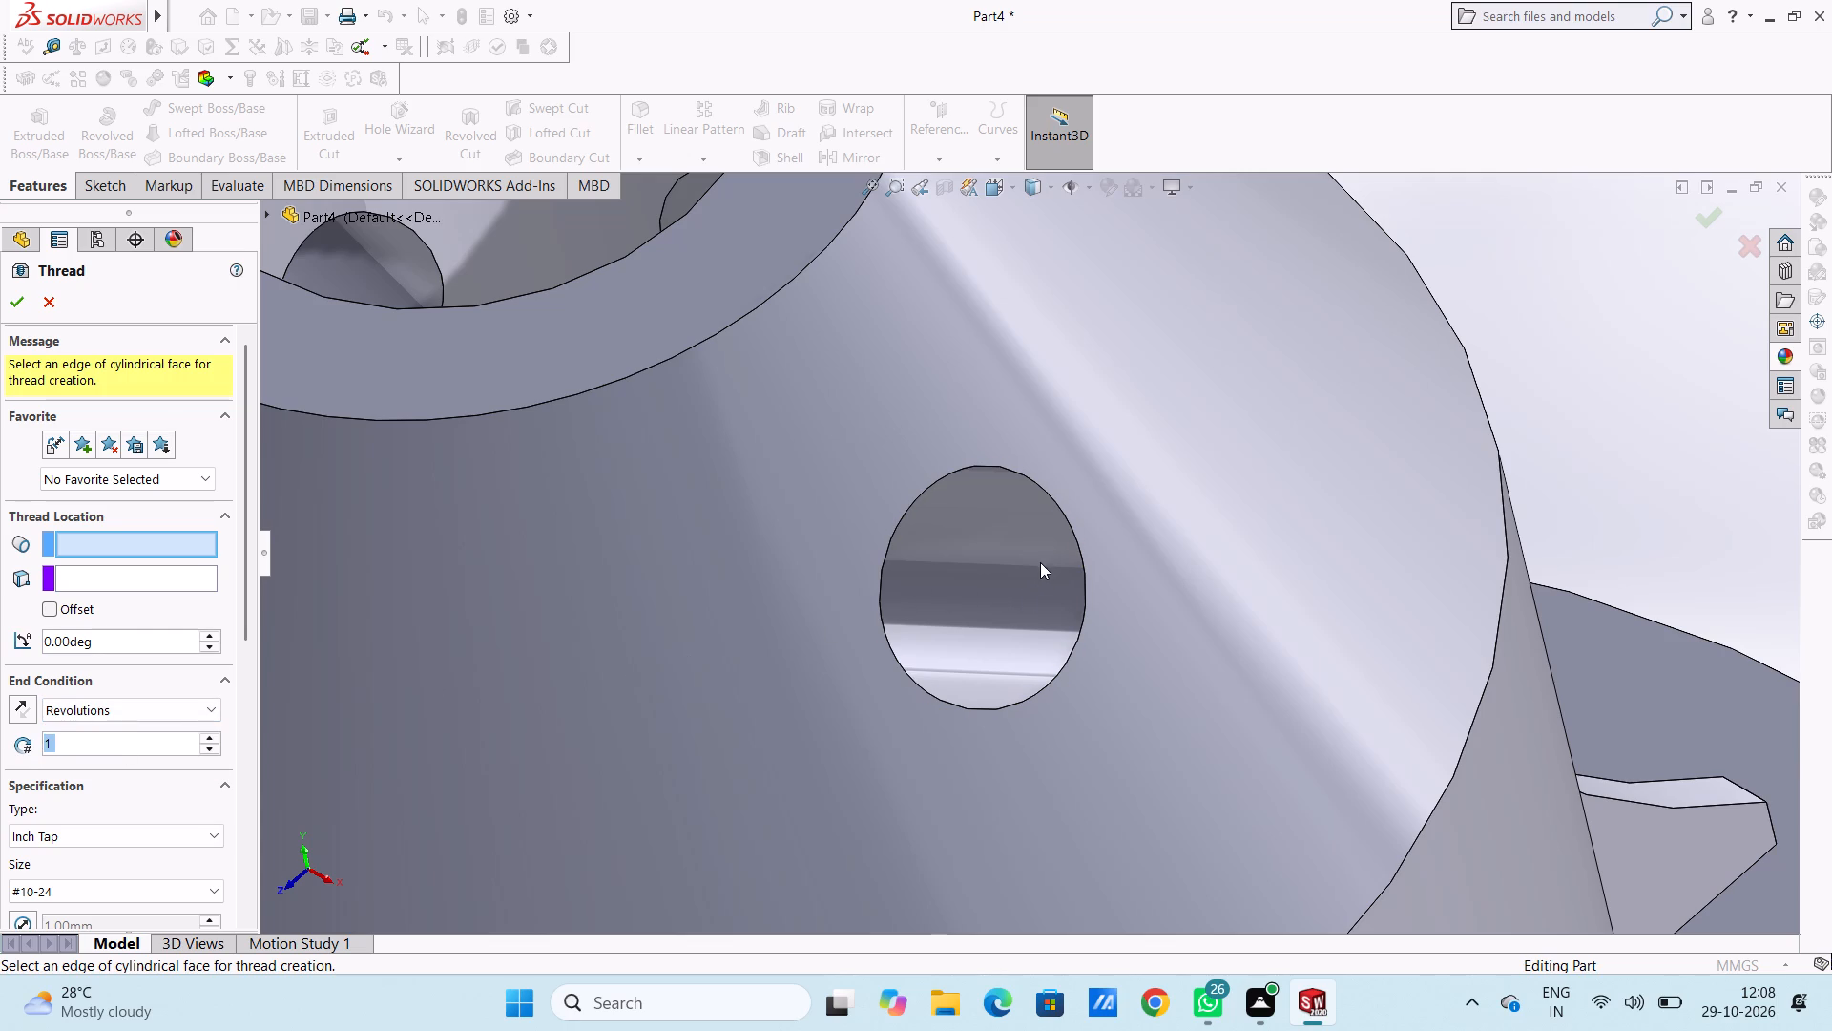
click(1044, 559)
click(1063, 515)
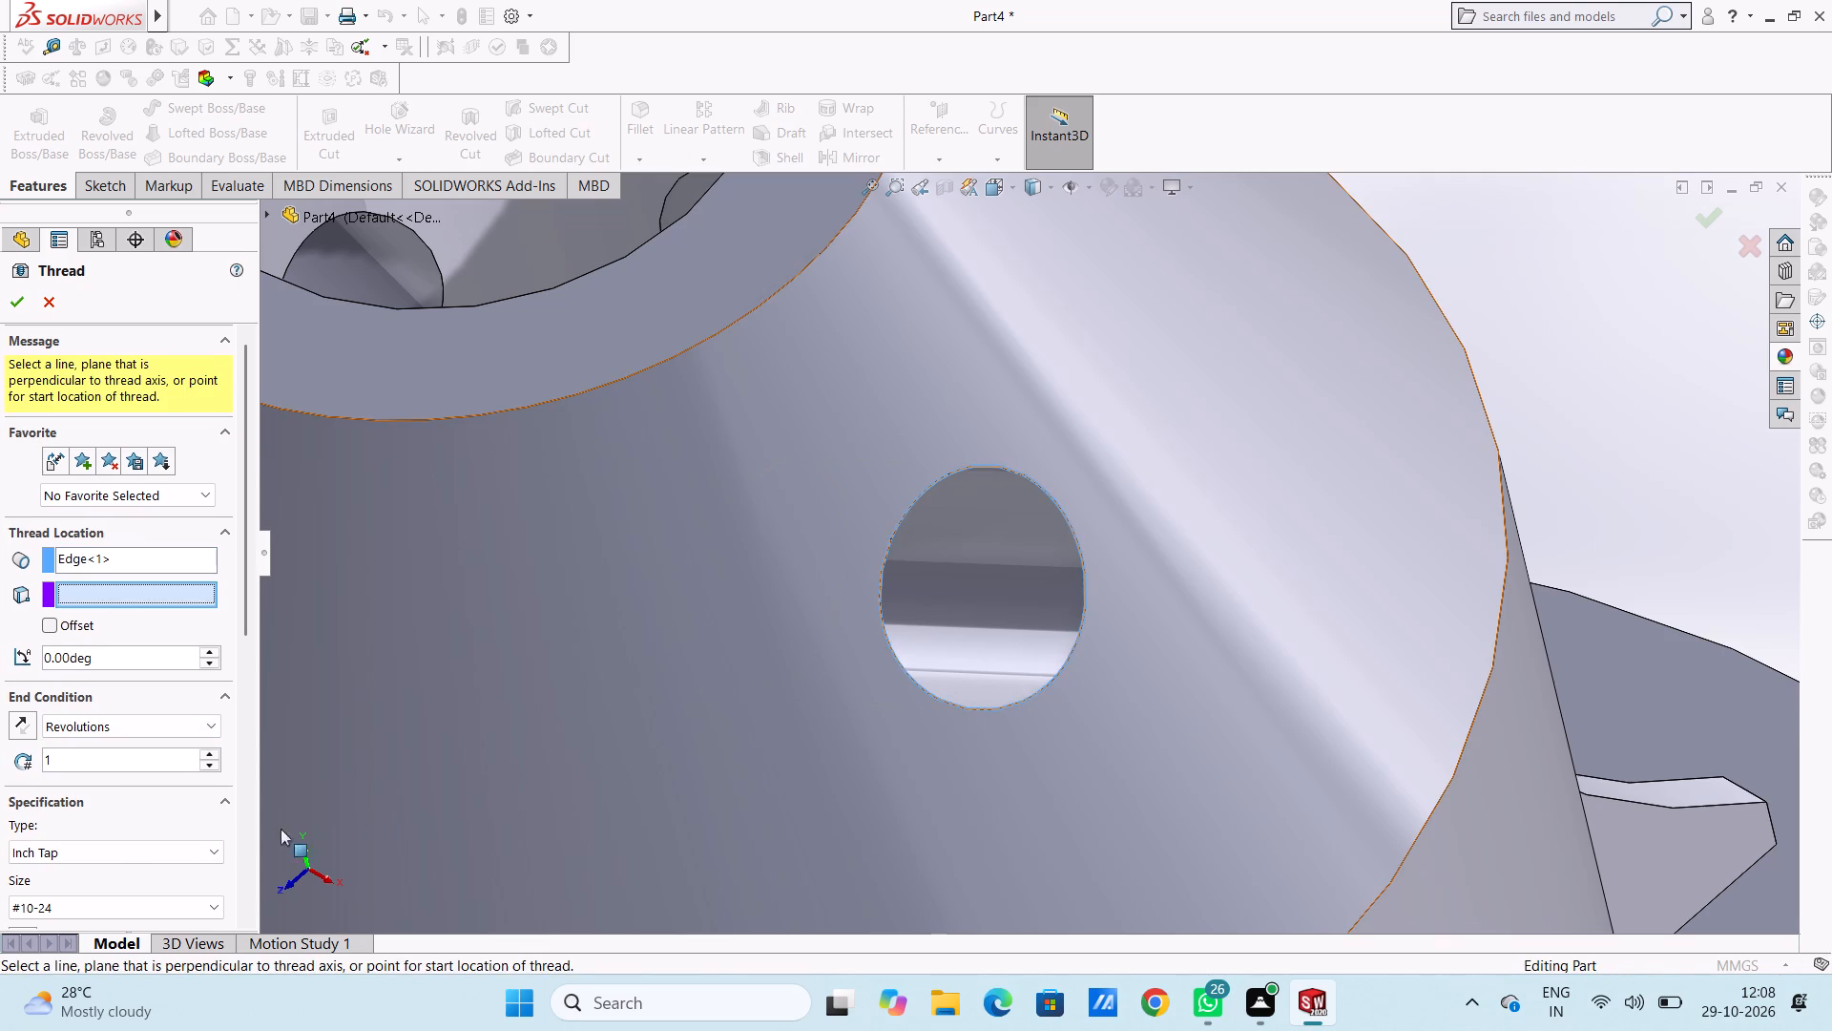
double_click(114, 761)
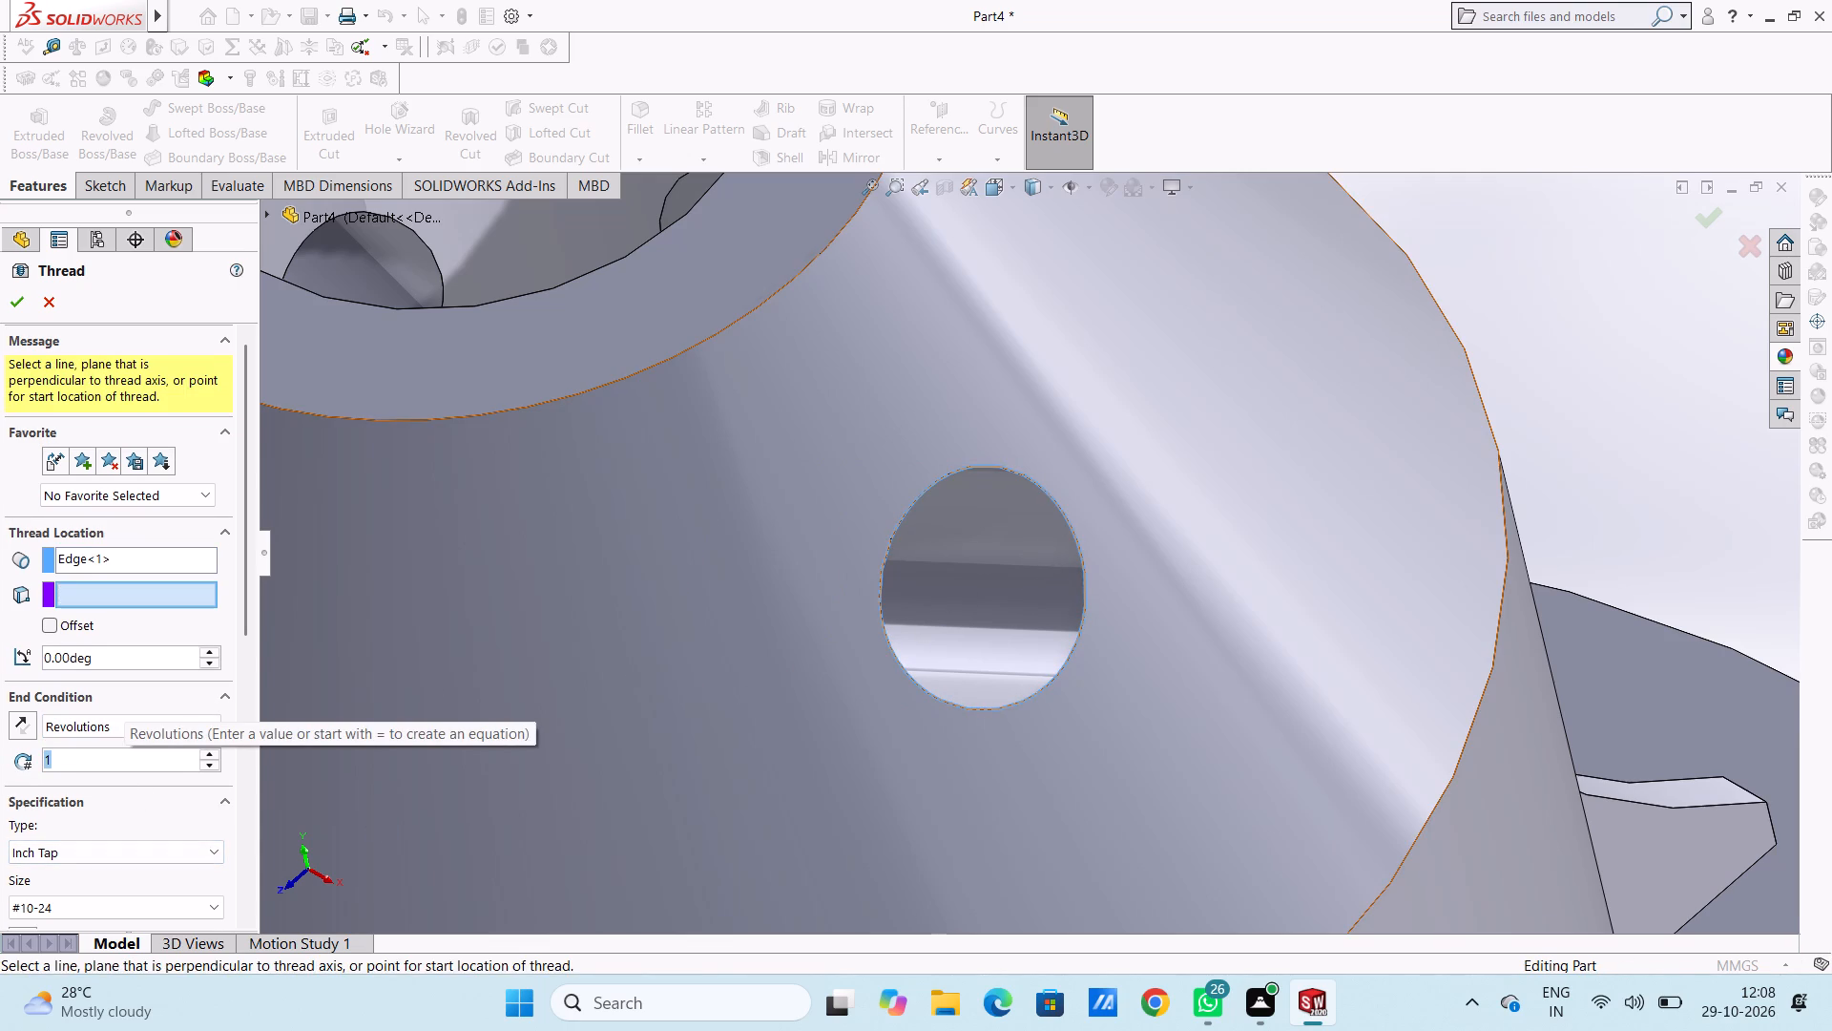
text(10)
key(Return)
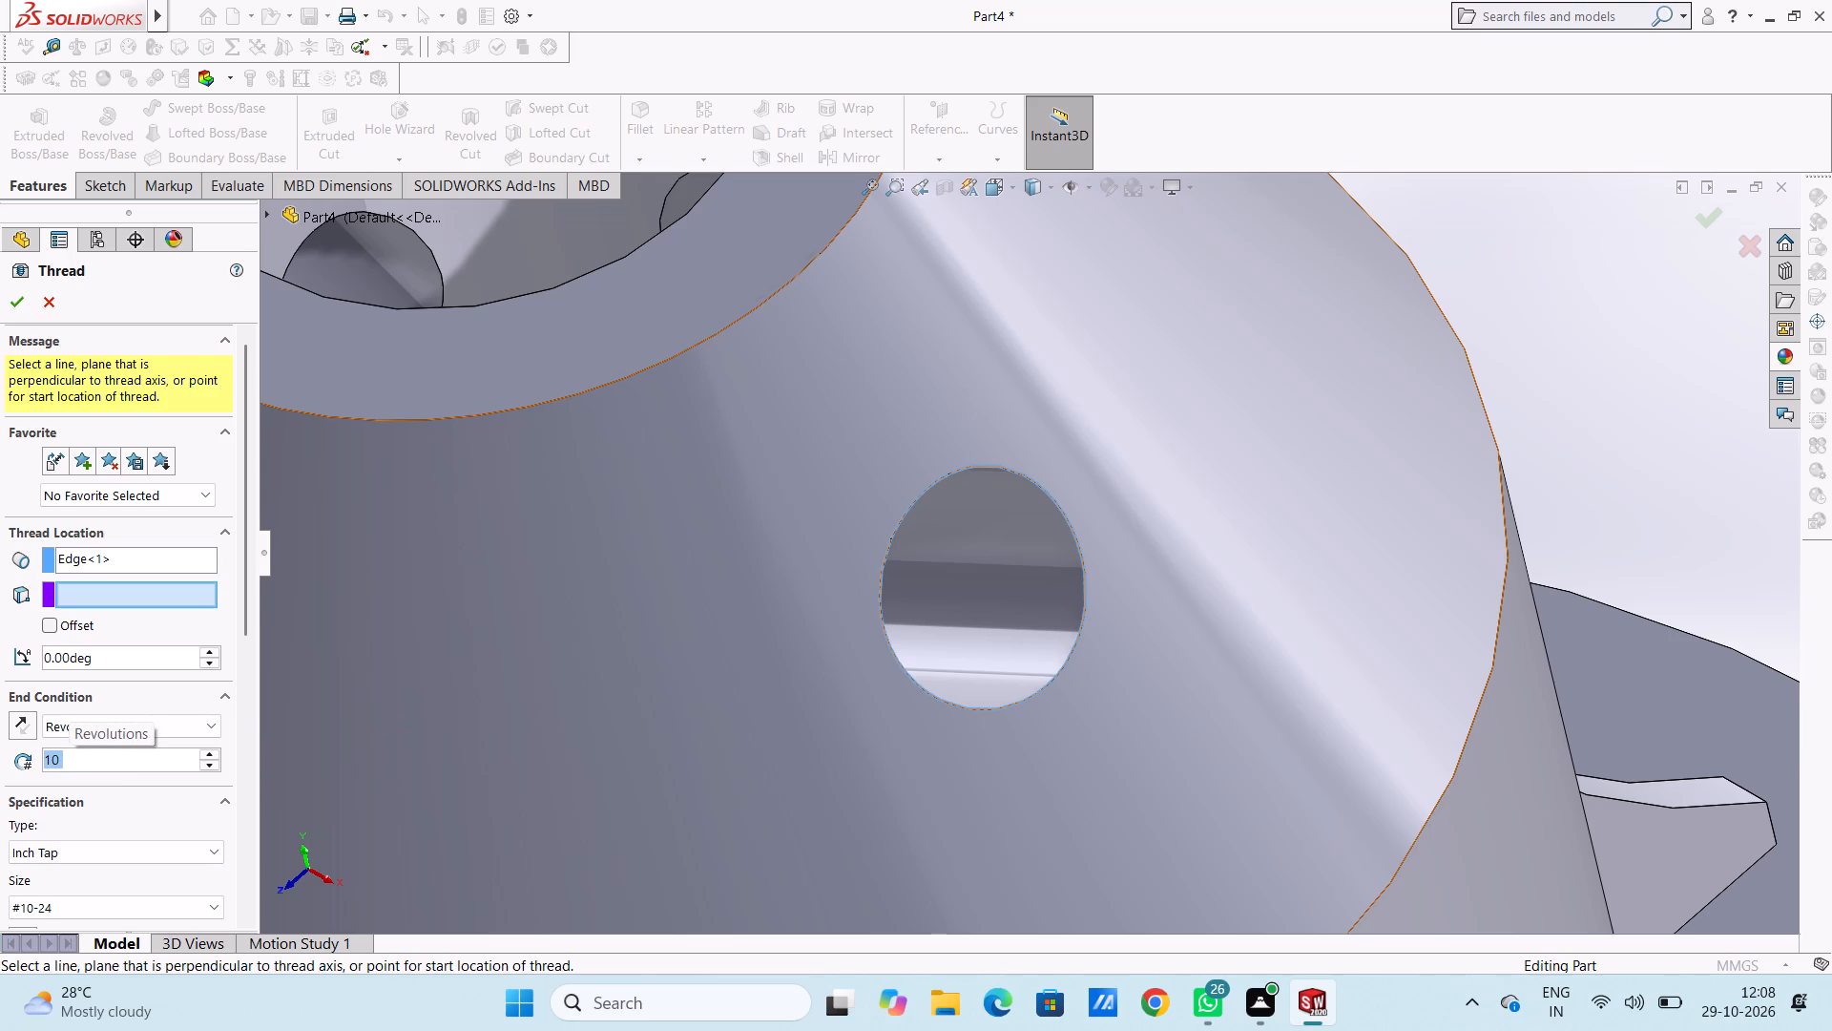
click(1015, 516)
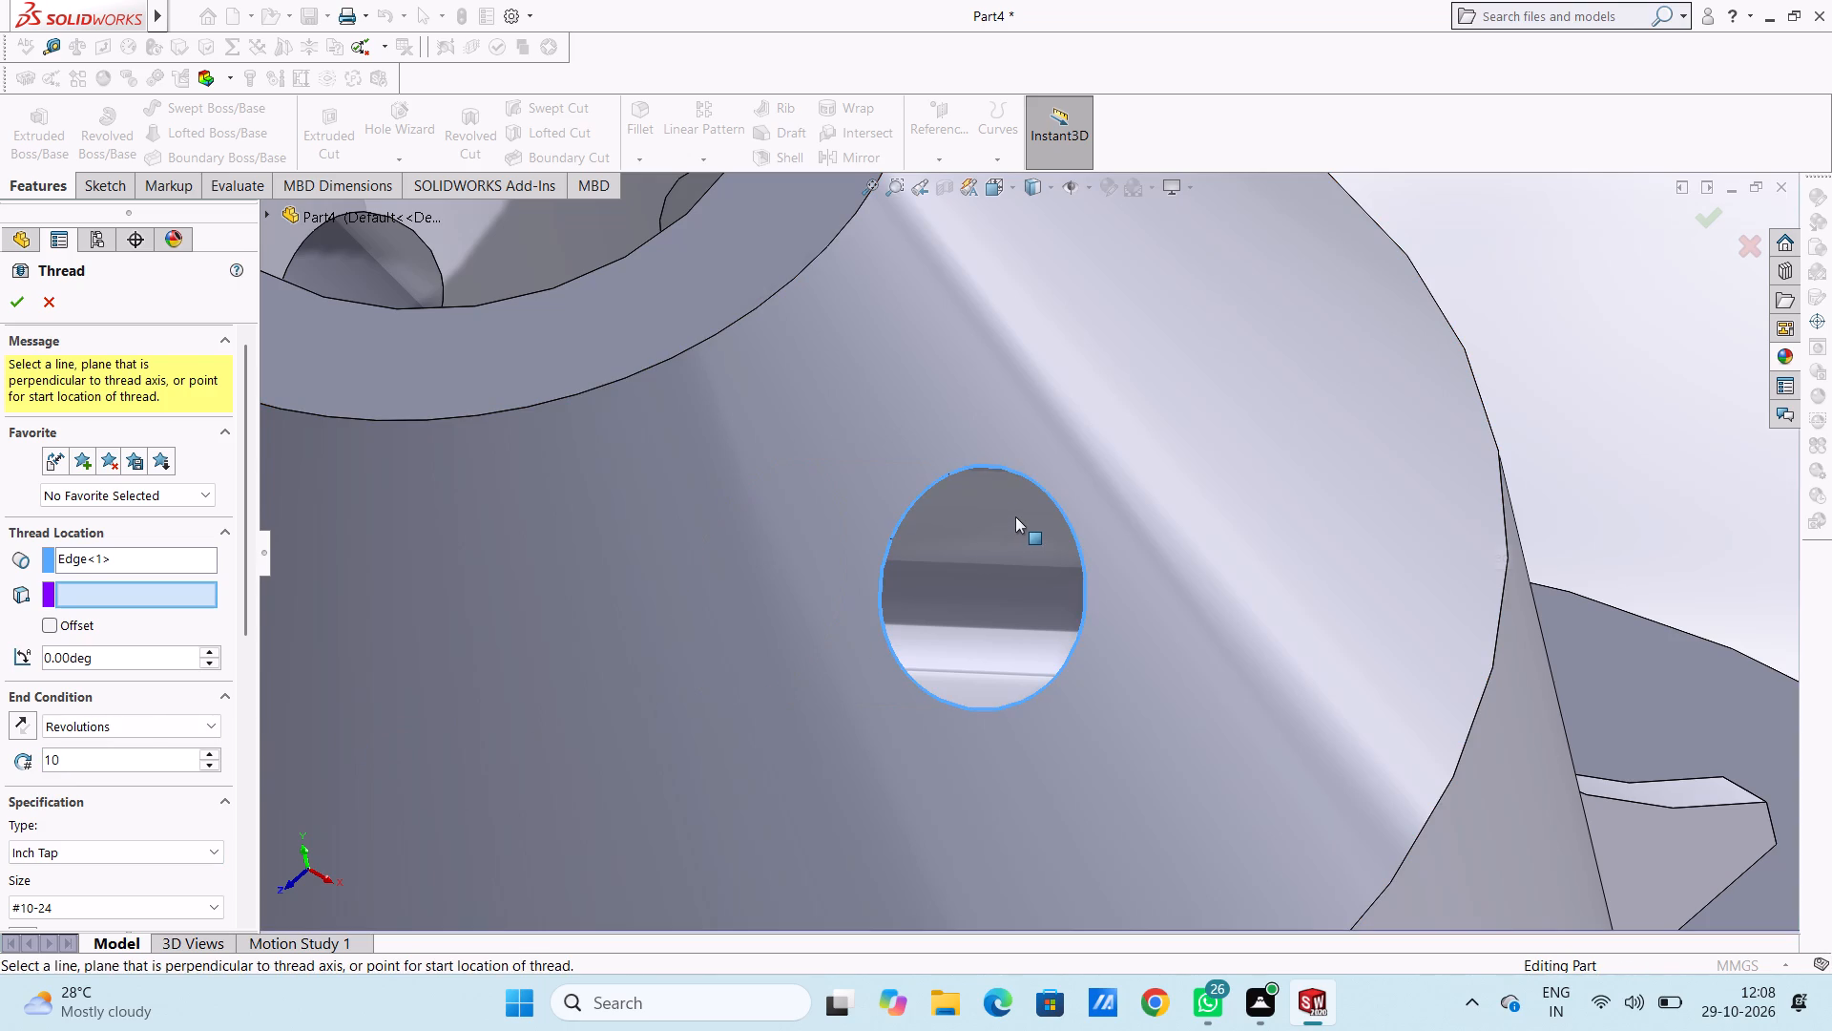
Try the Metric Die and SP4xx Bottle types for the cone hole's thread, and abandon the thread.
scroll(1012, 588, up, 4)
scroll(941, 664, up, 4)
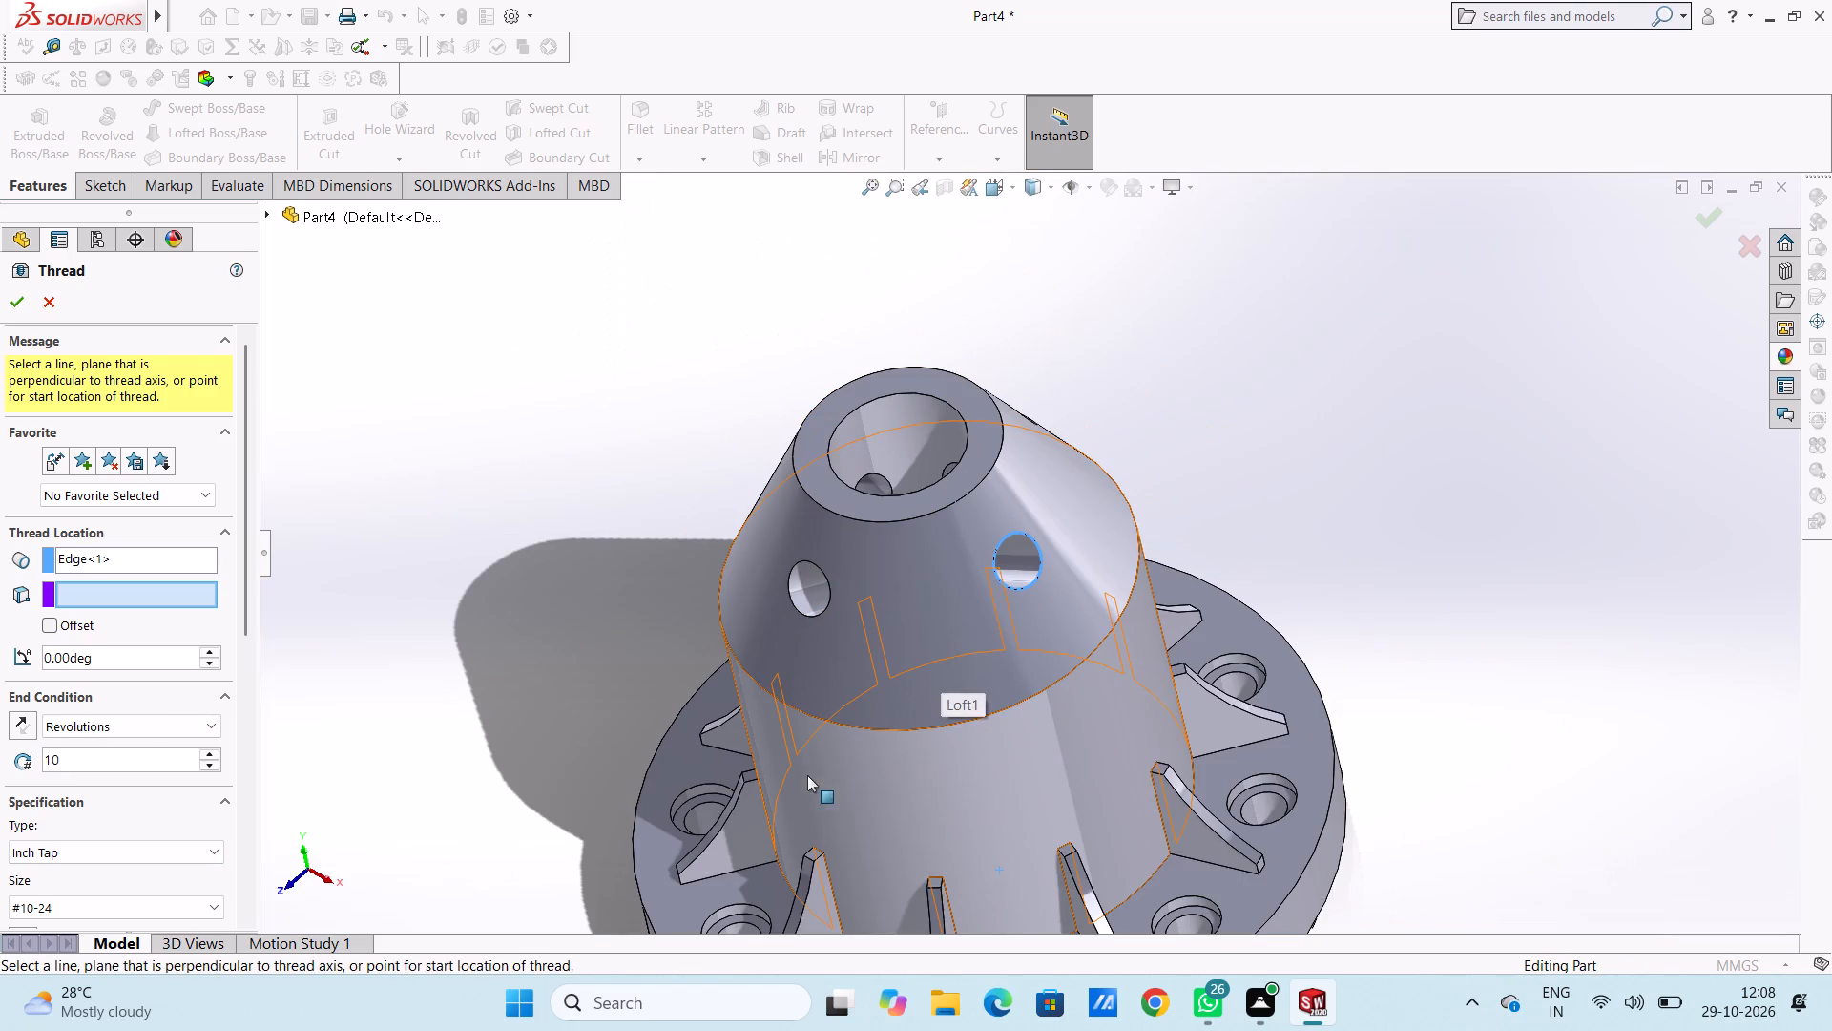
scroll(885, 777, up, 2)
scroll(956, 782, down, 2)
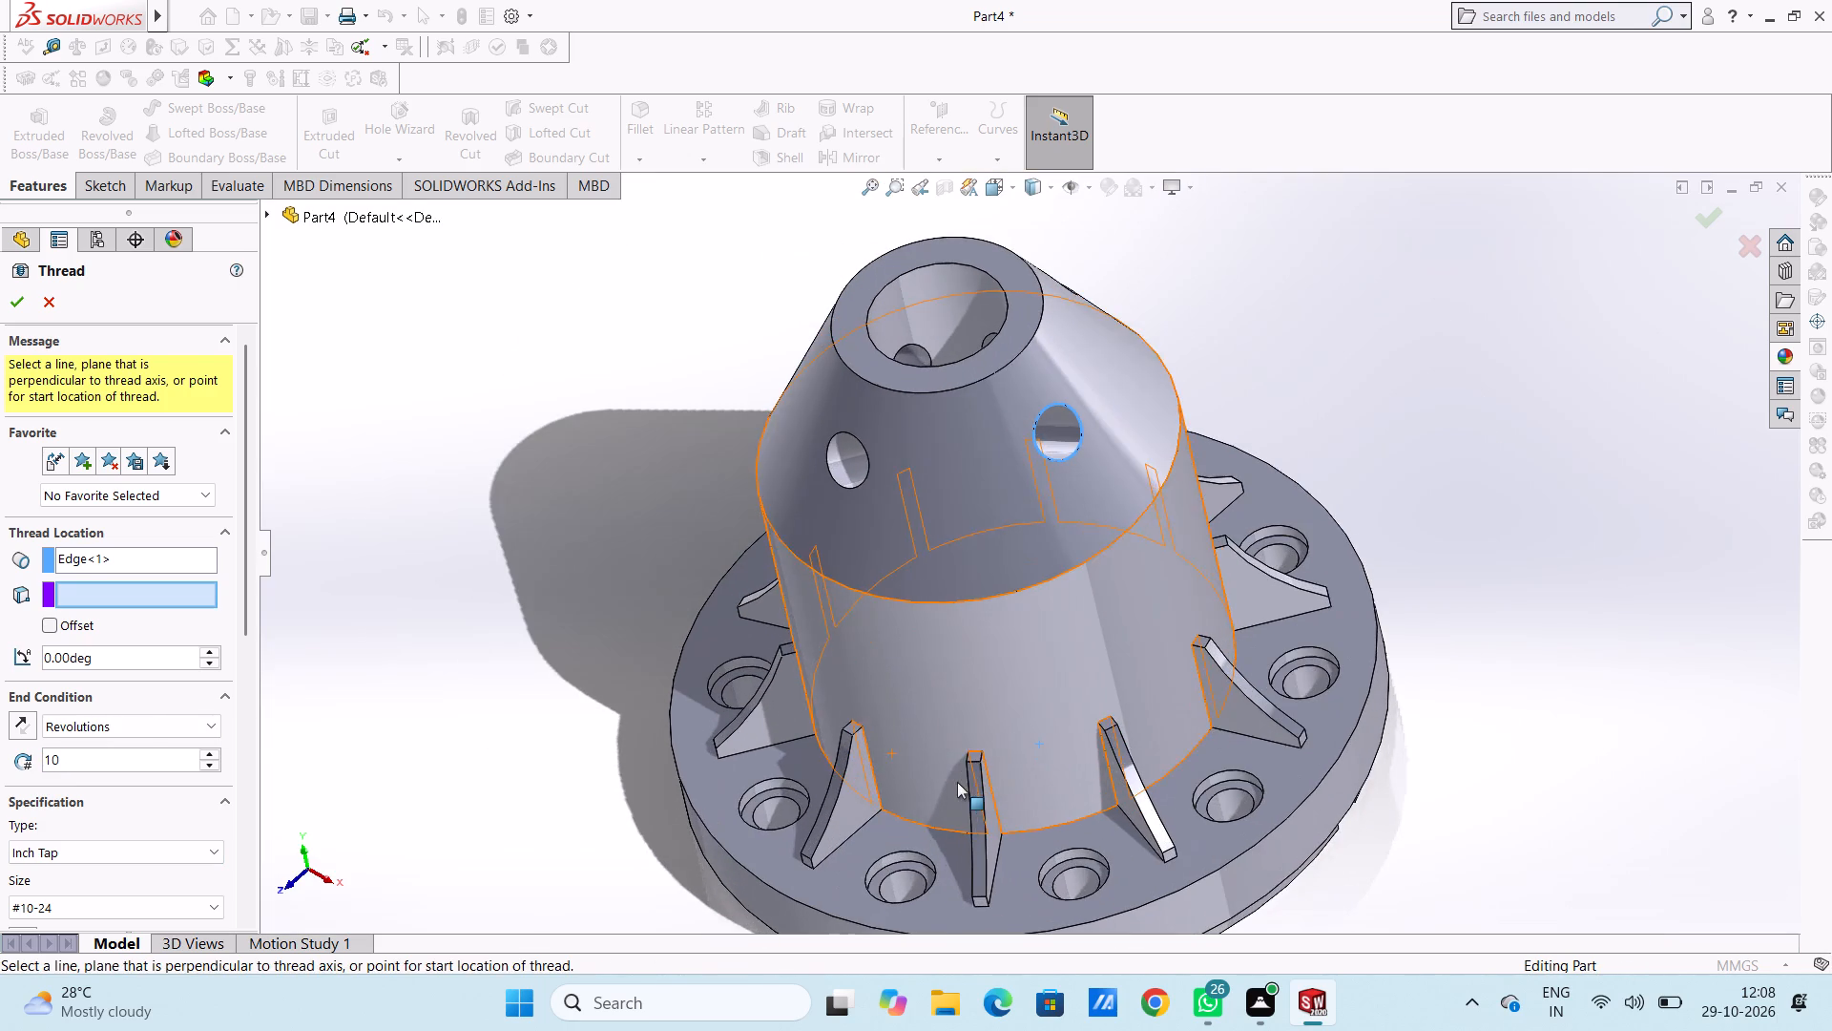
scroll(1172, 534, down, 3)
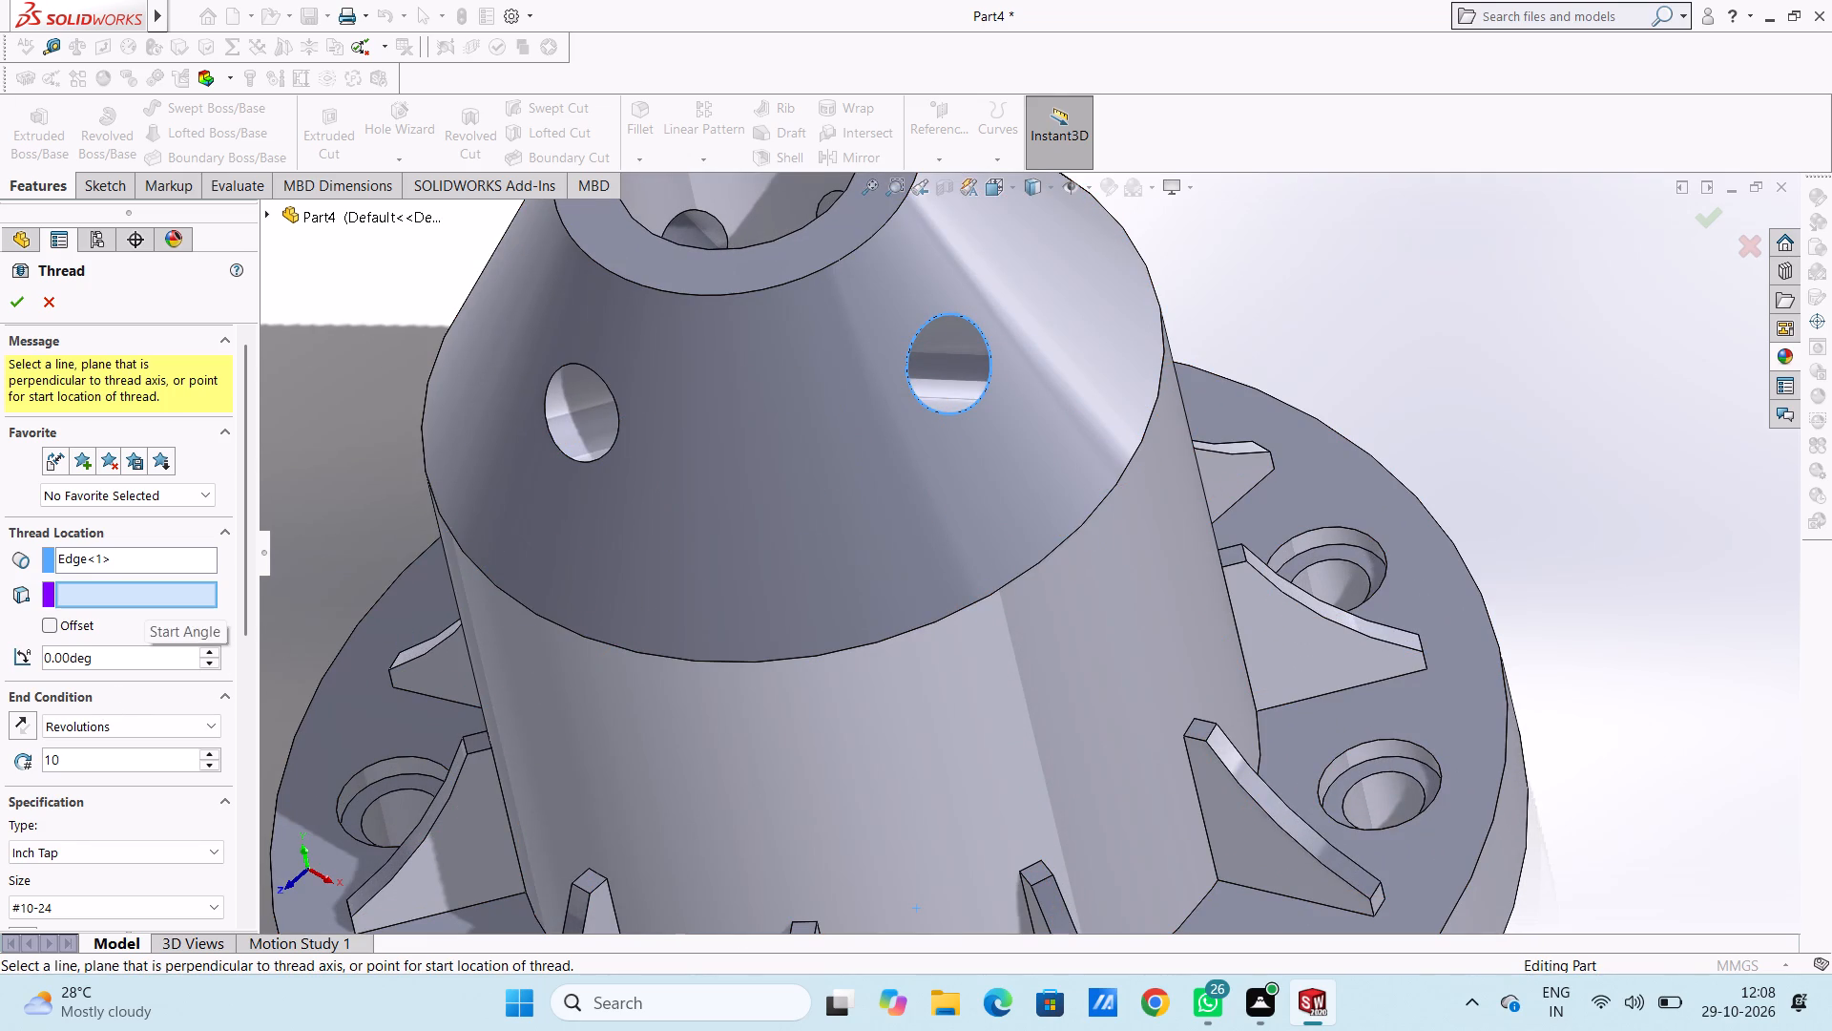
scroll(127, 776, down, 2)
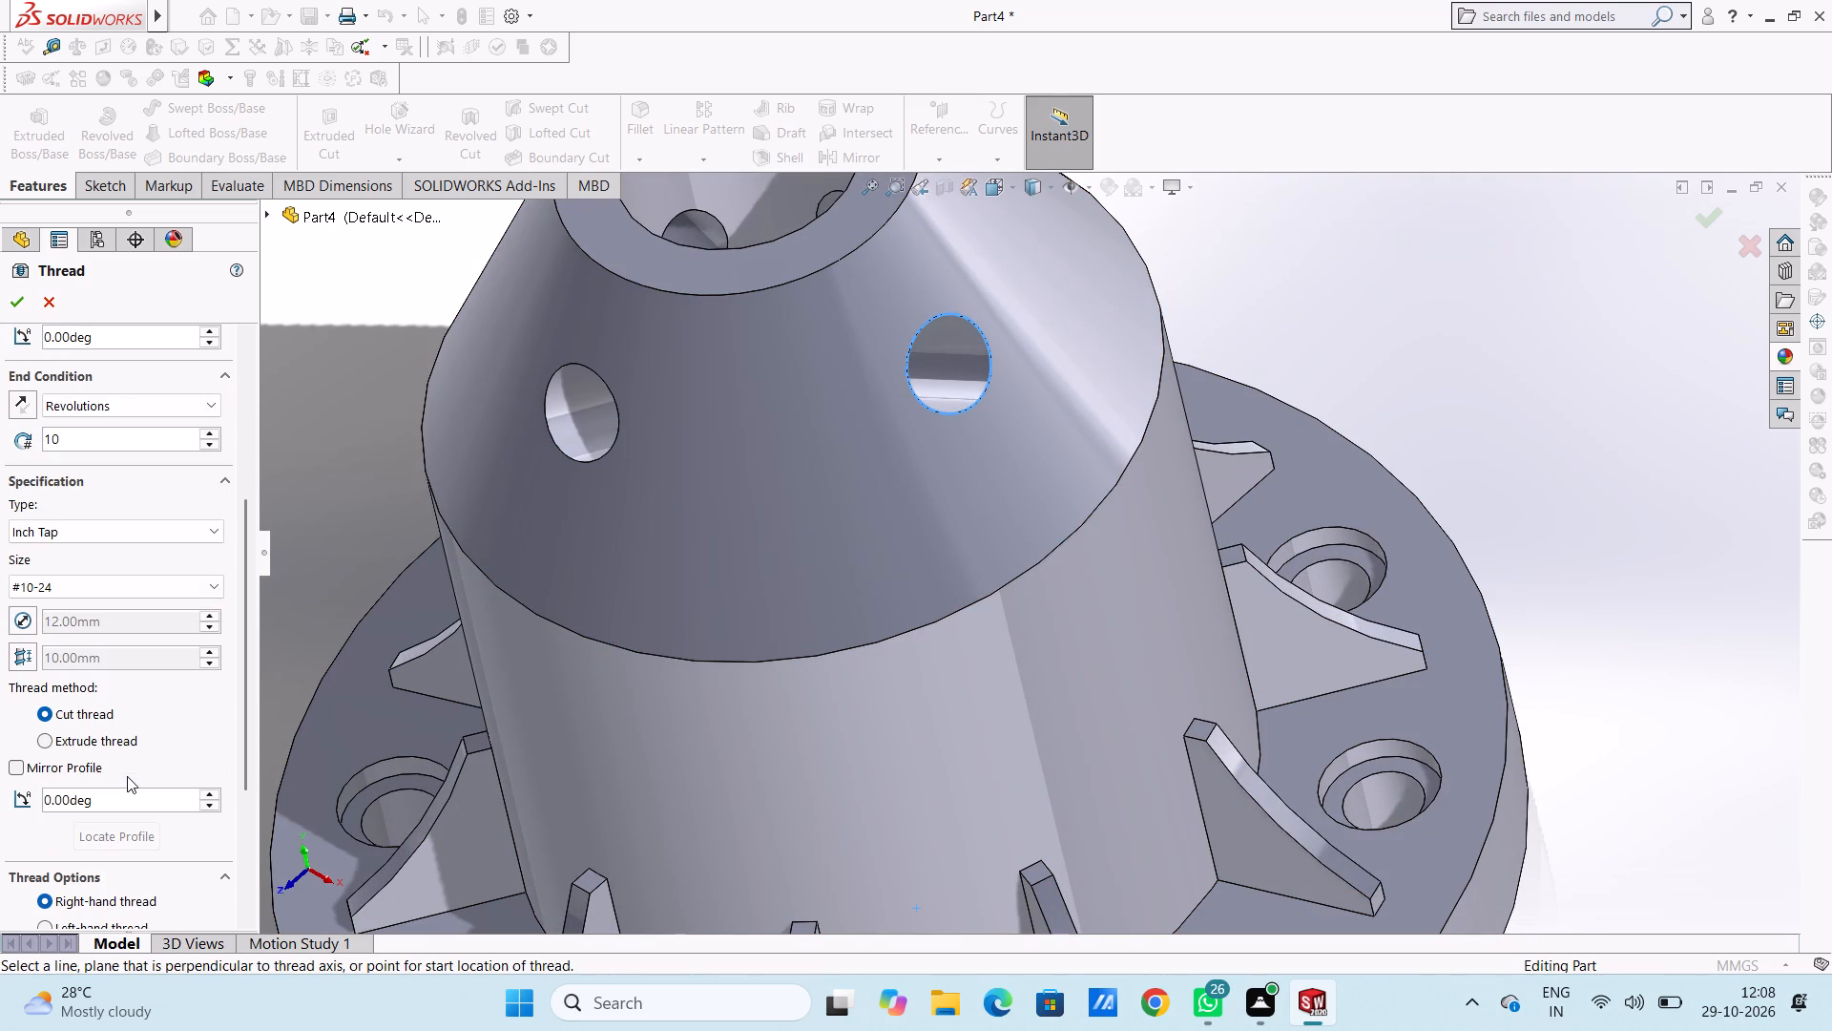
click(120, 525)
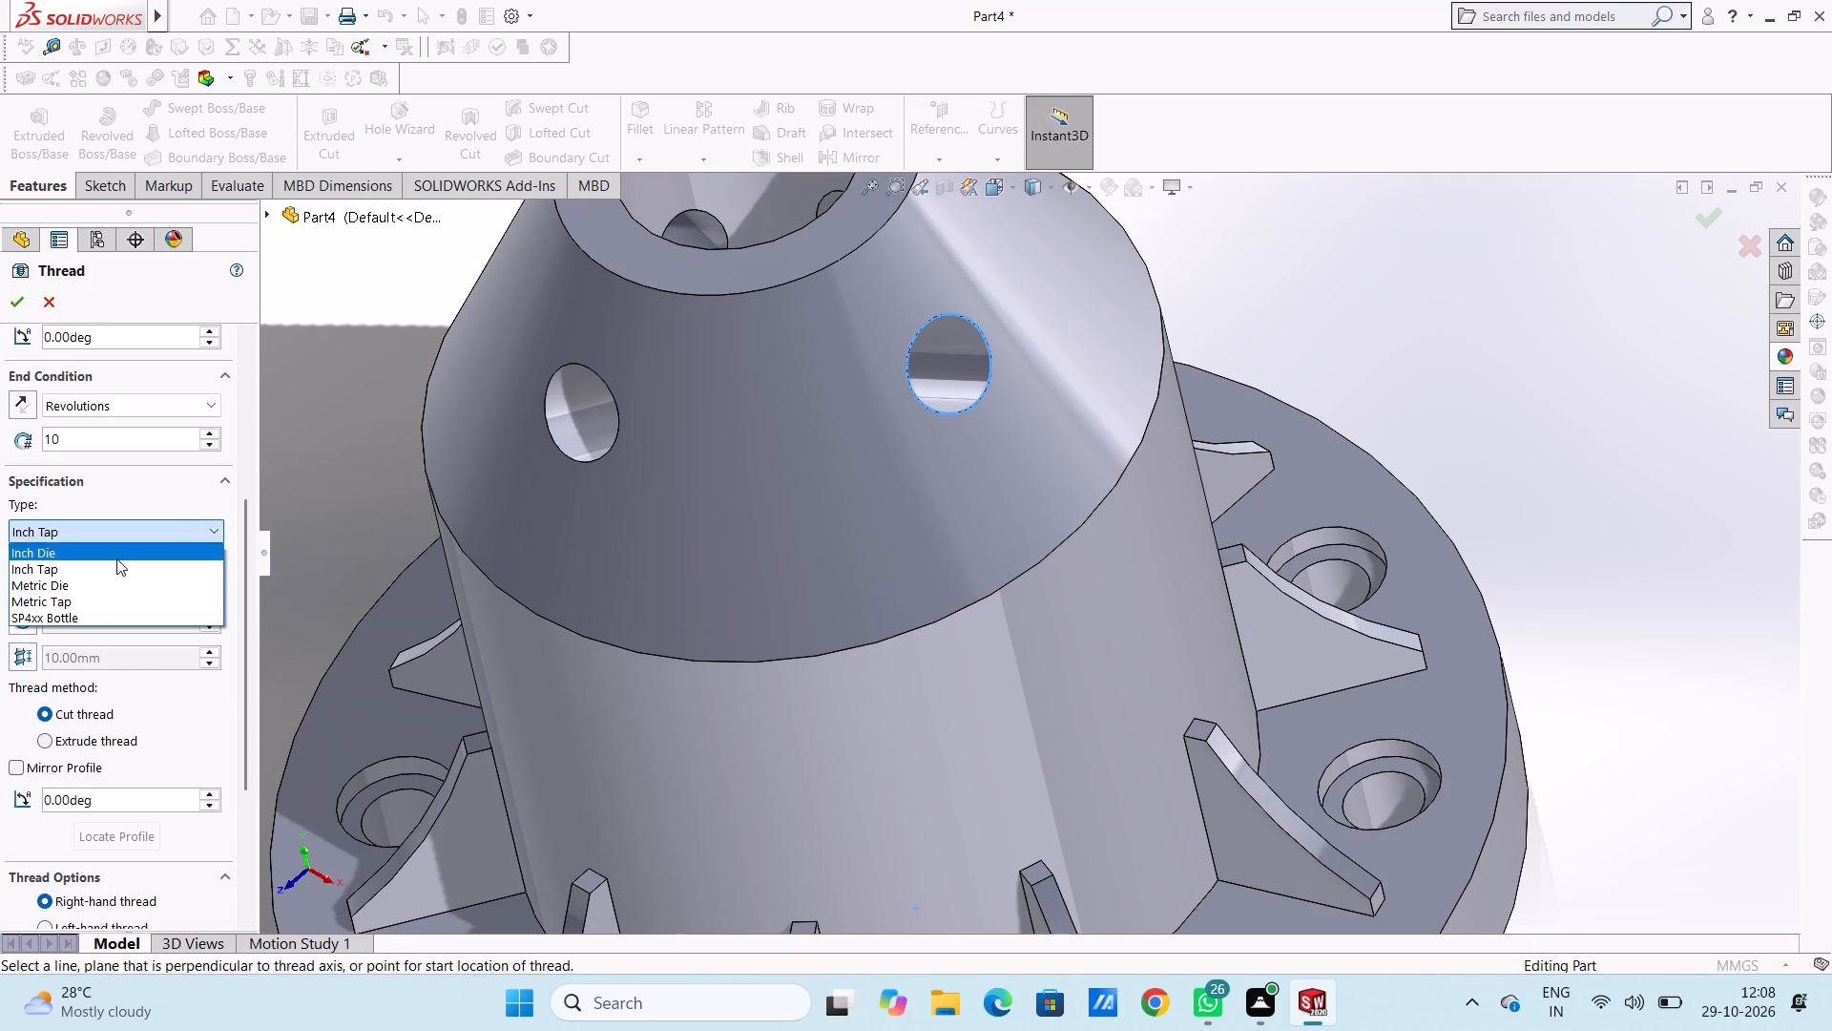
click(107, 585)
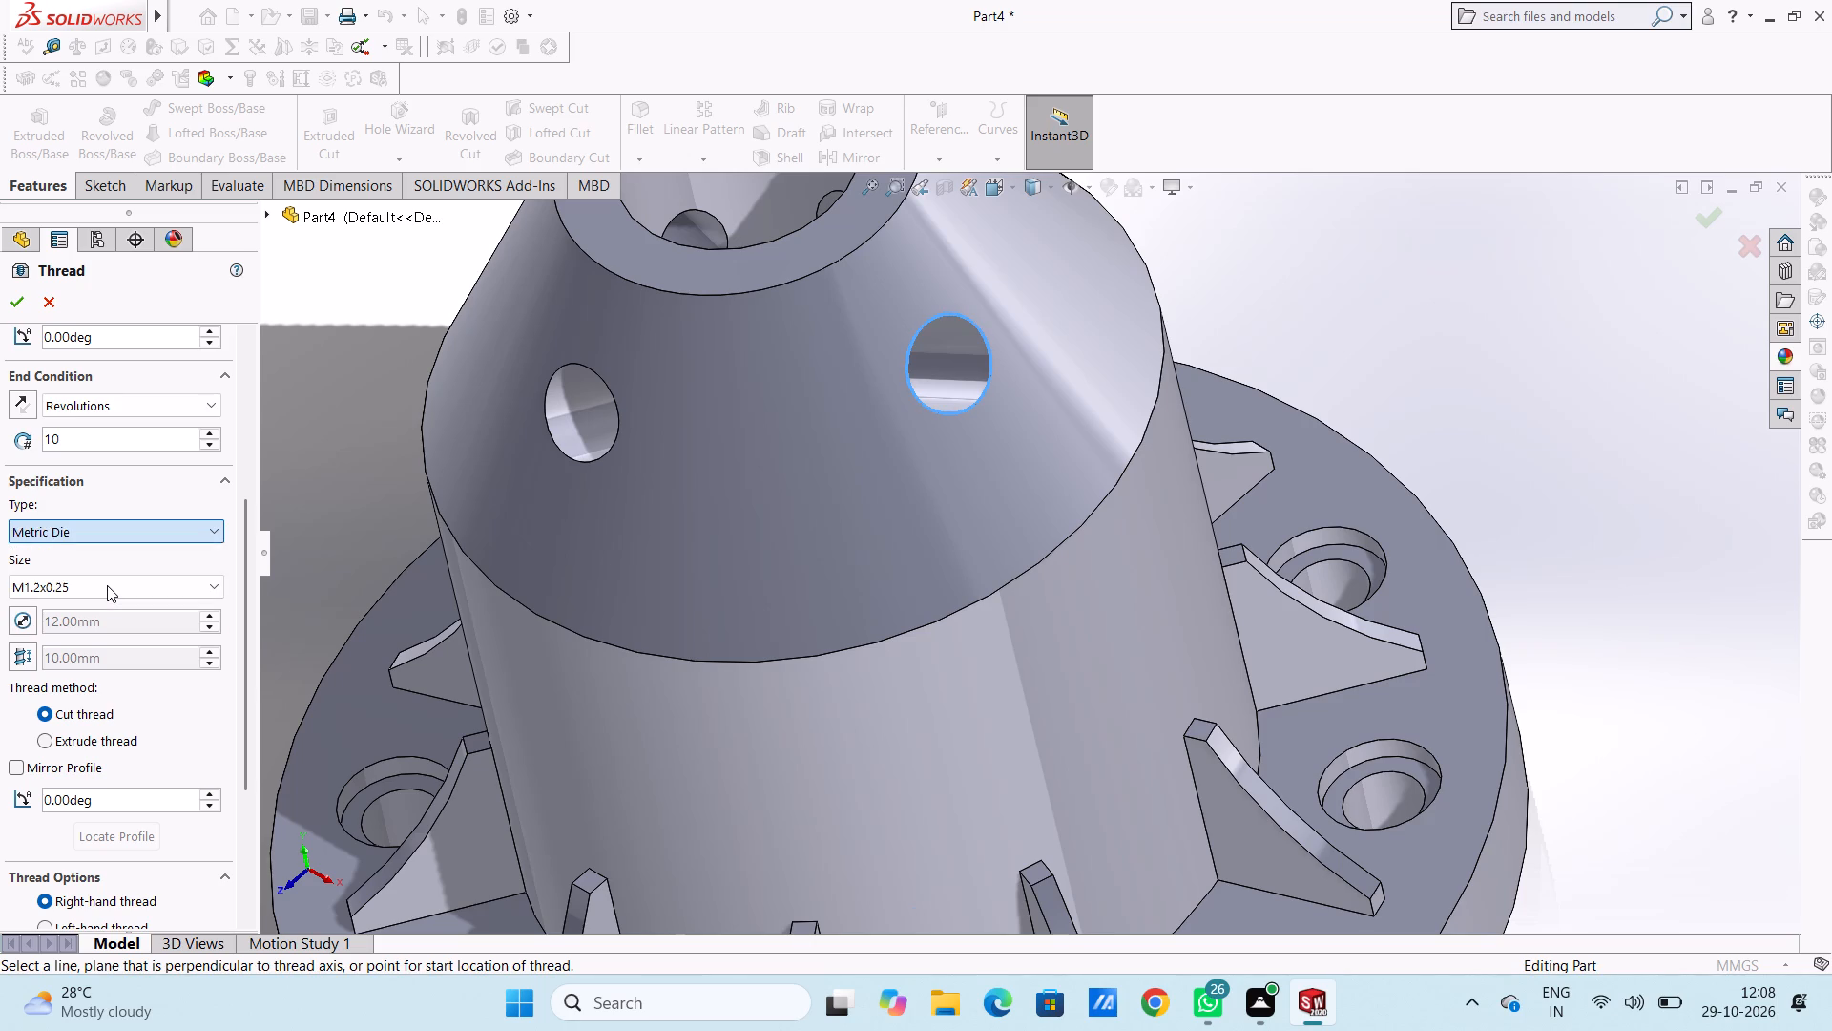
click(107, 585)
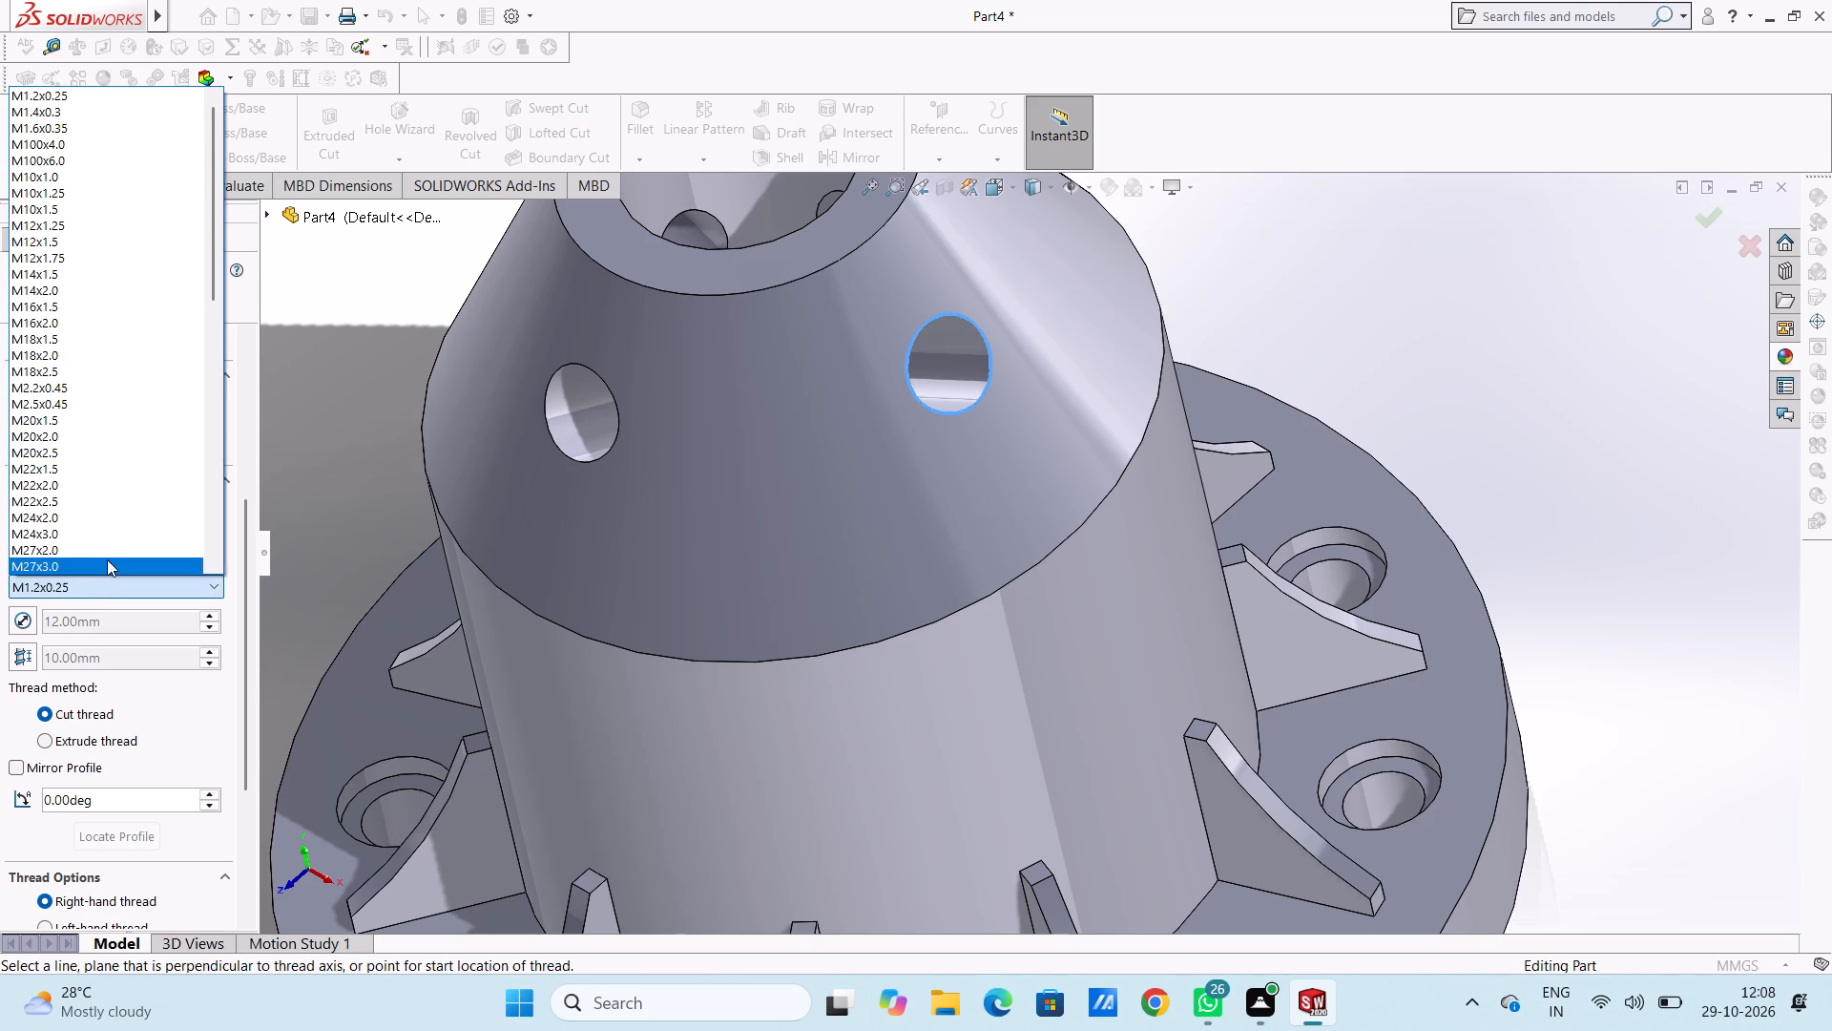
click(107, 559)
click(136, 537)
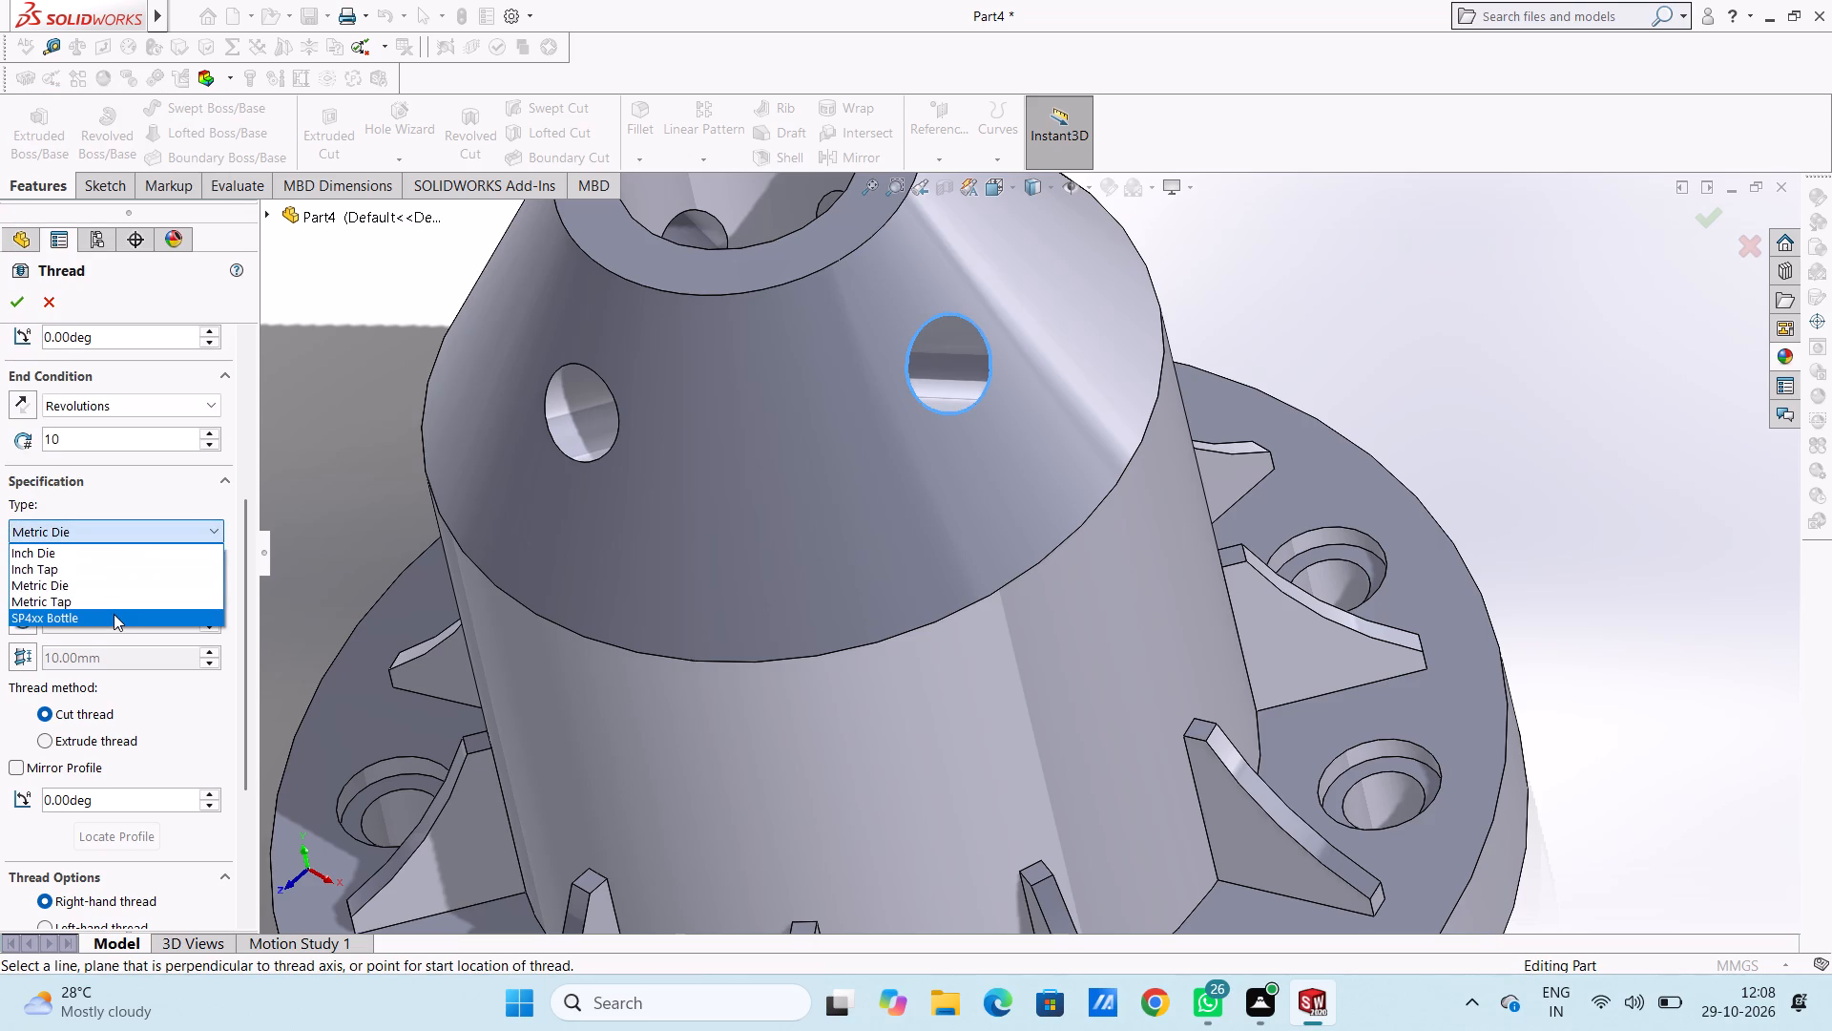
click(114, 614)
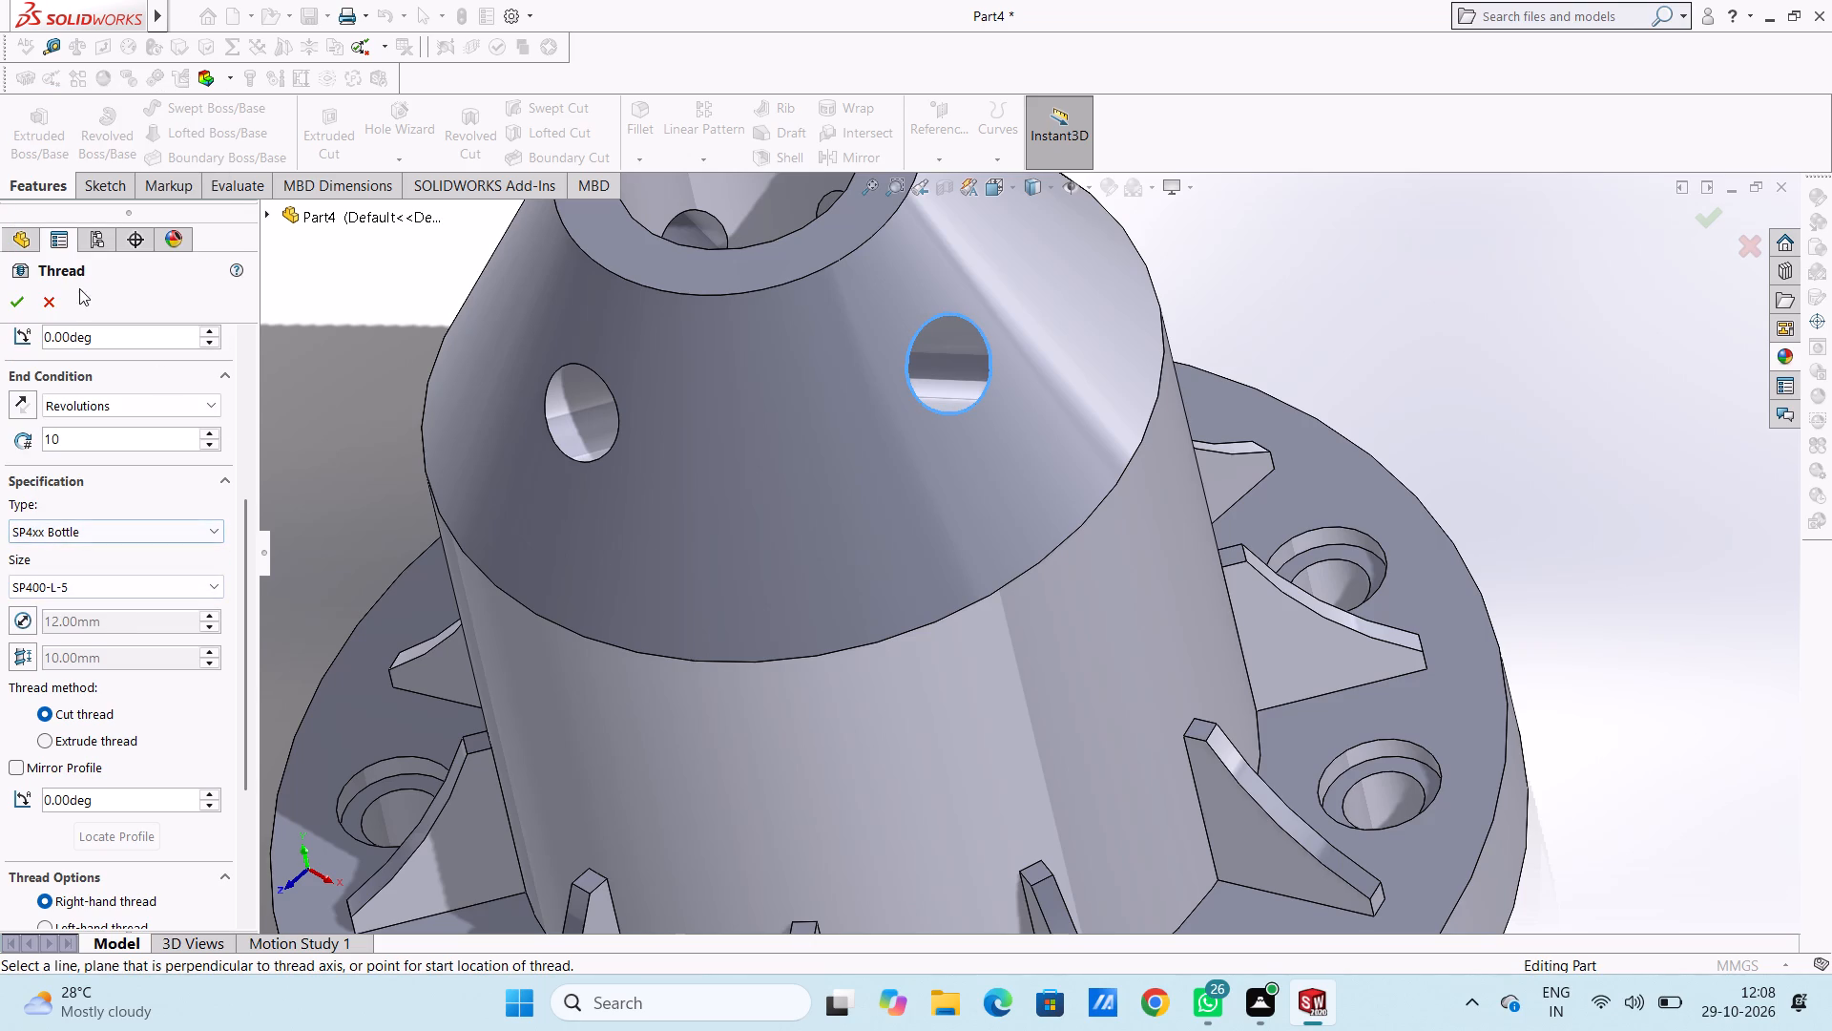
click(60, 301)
Examine the conical top, ribs and flange holes from several angles, ending in the isometric view.
scroll(373, 391, up, 5)
middle_drag(450, 477, 477, 475)
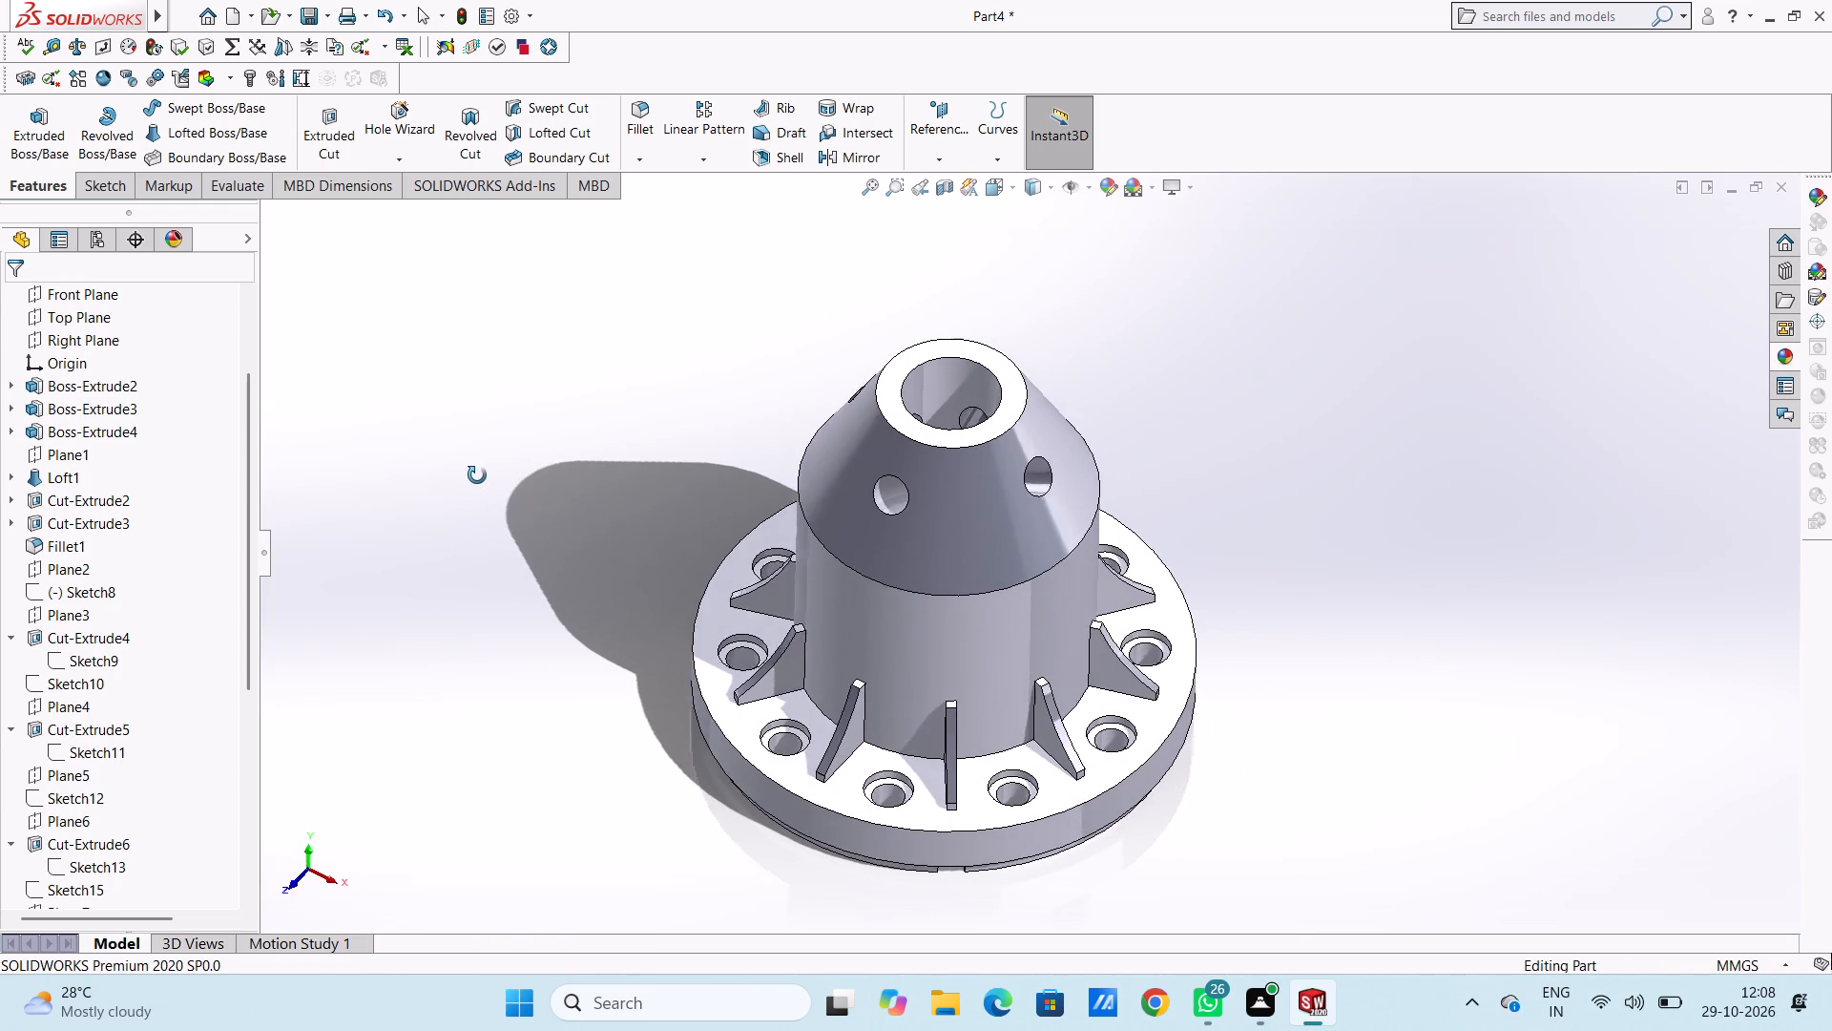
middle_drag(477, 475, 488, 528)
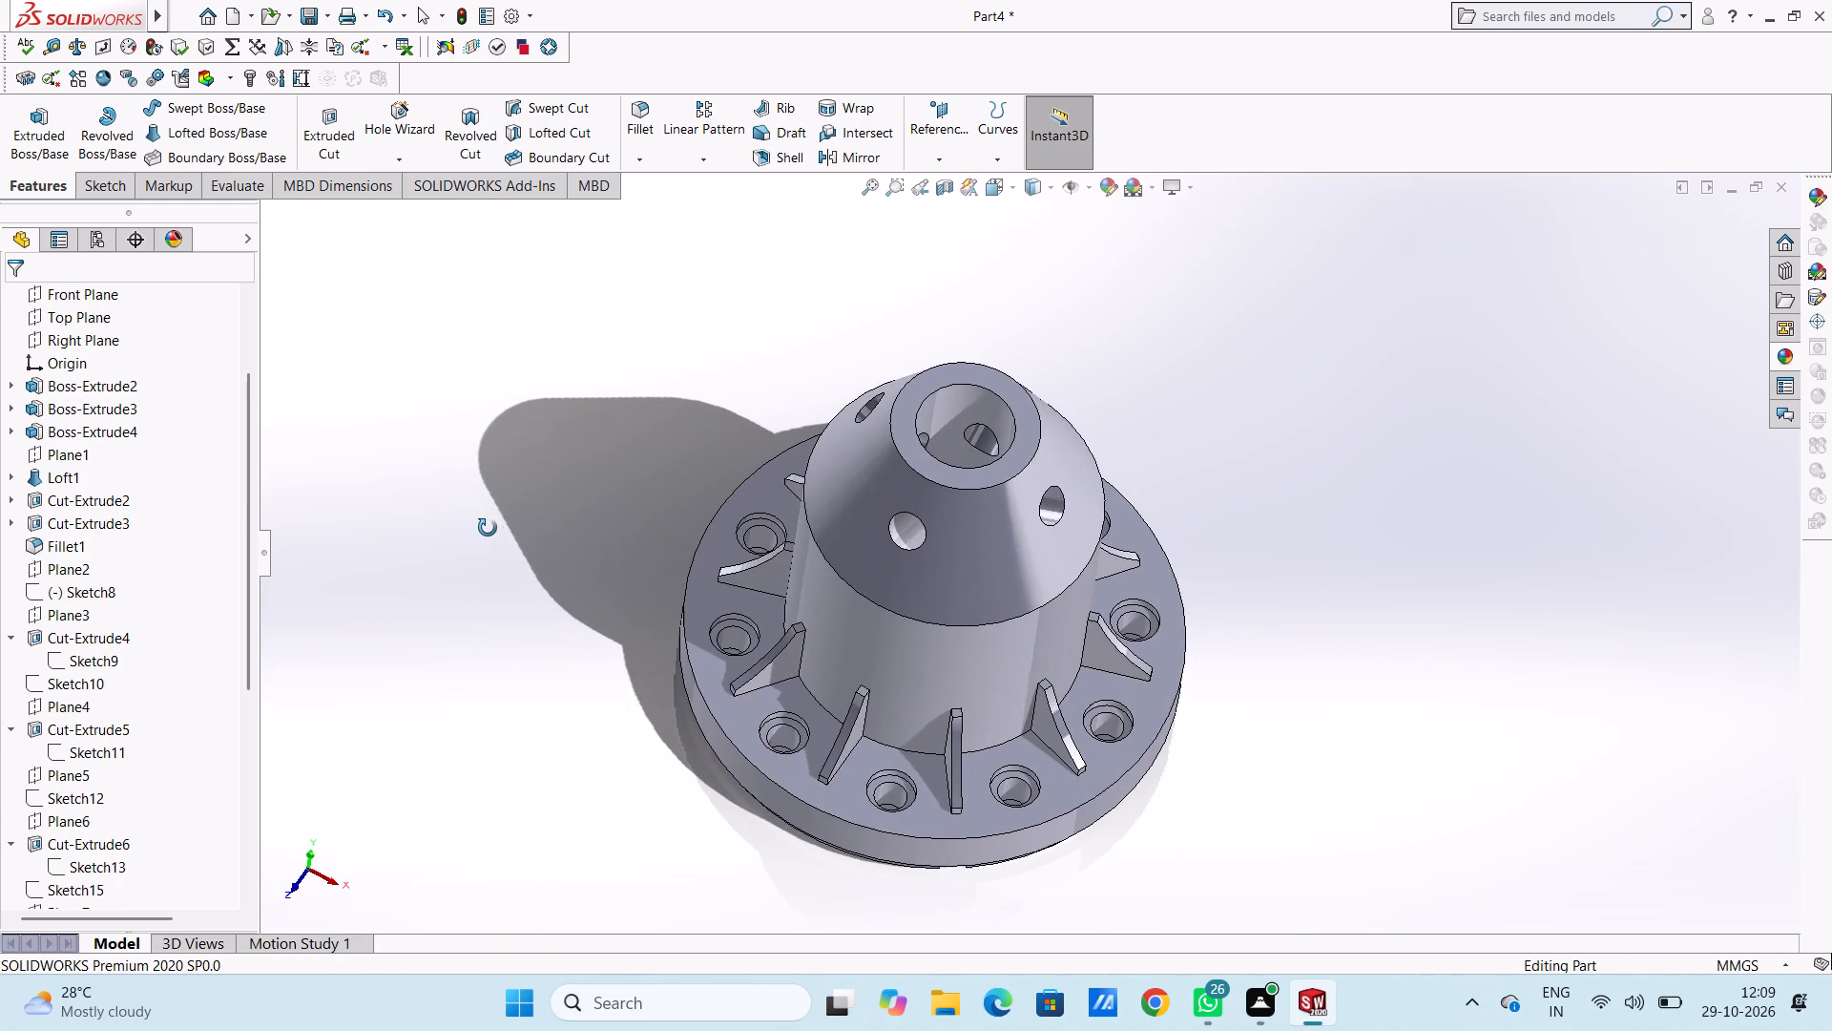
middle_drag(488, 528, 487, 528)
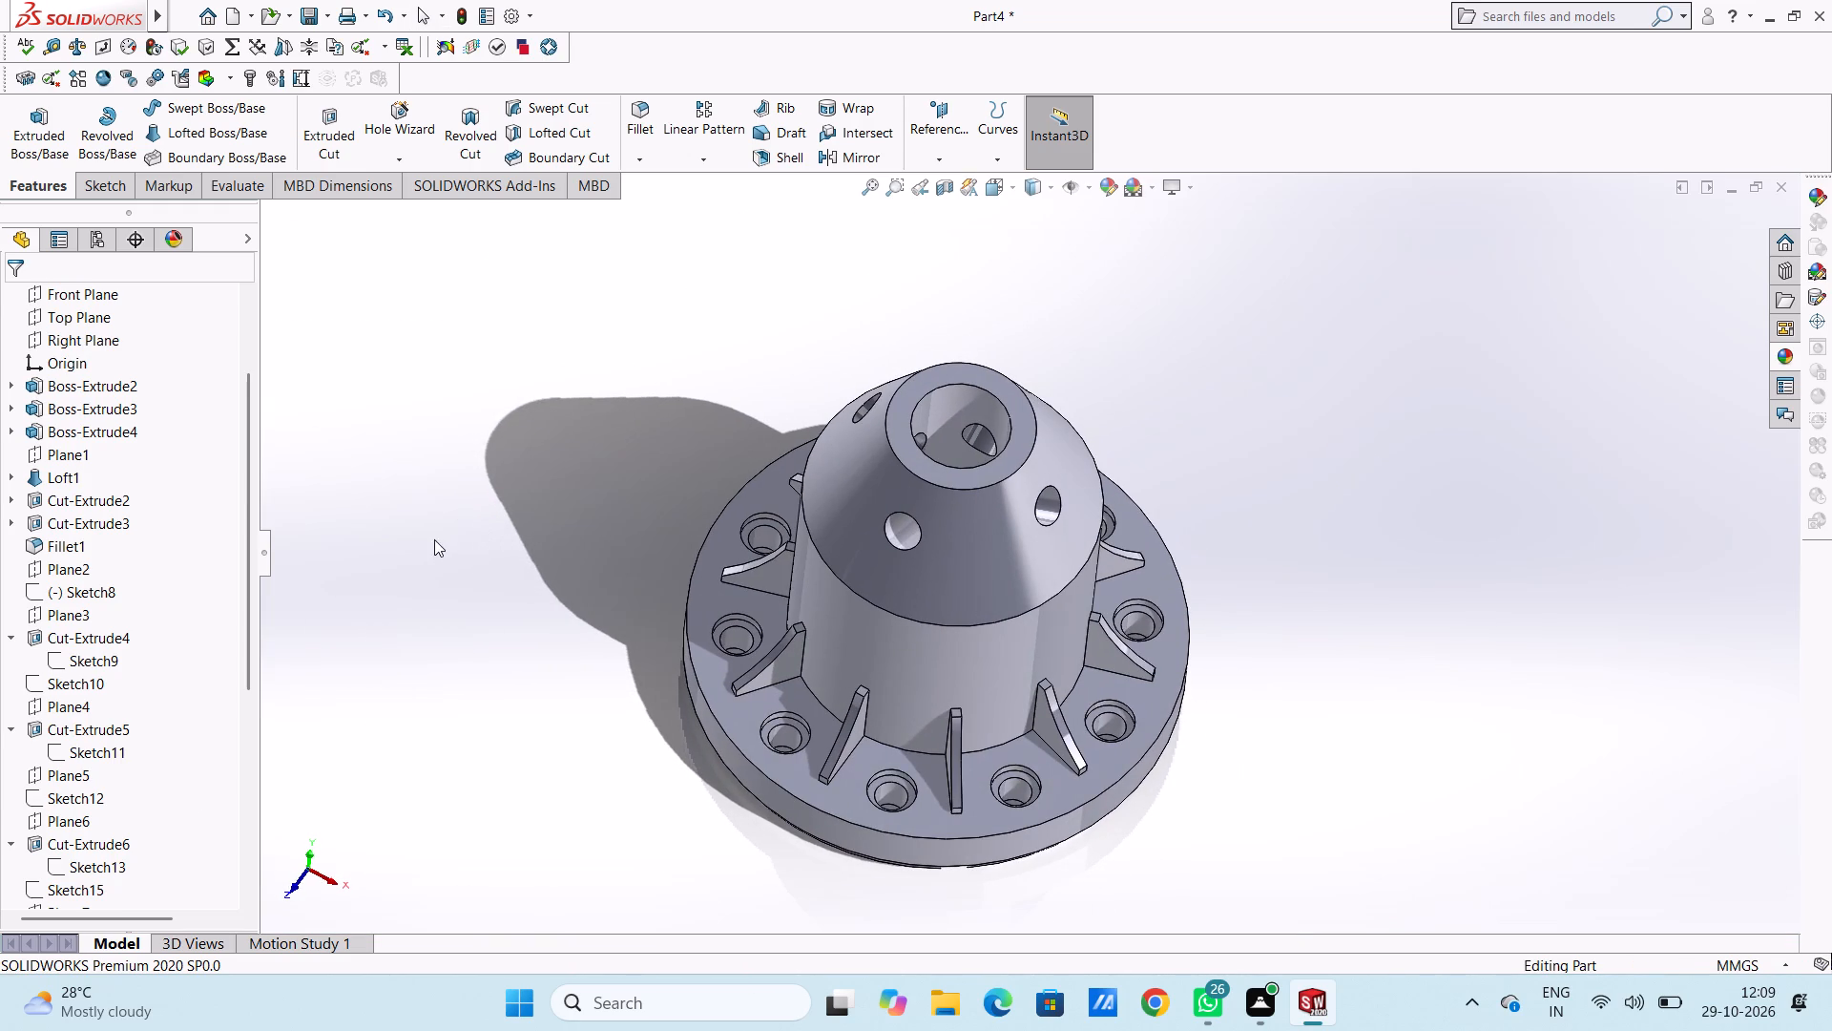
middle_drag(556, 636, 489, 543)
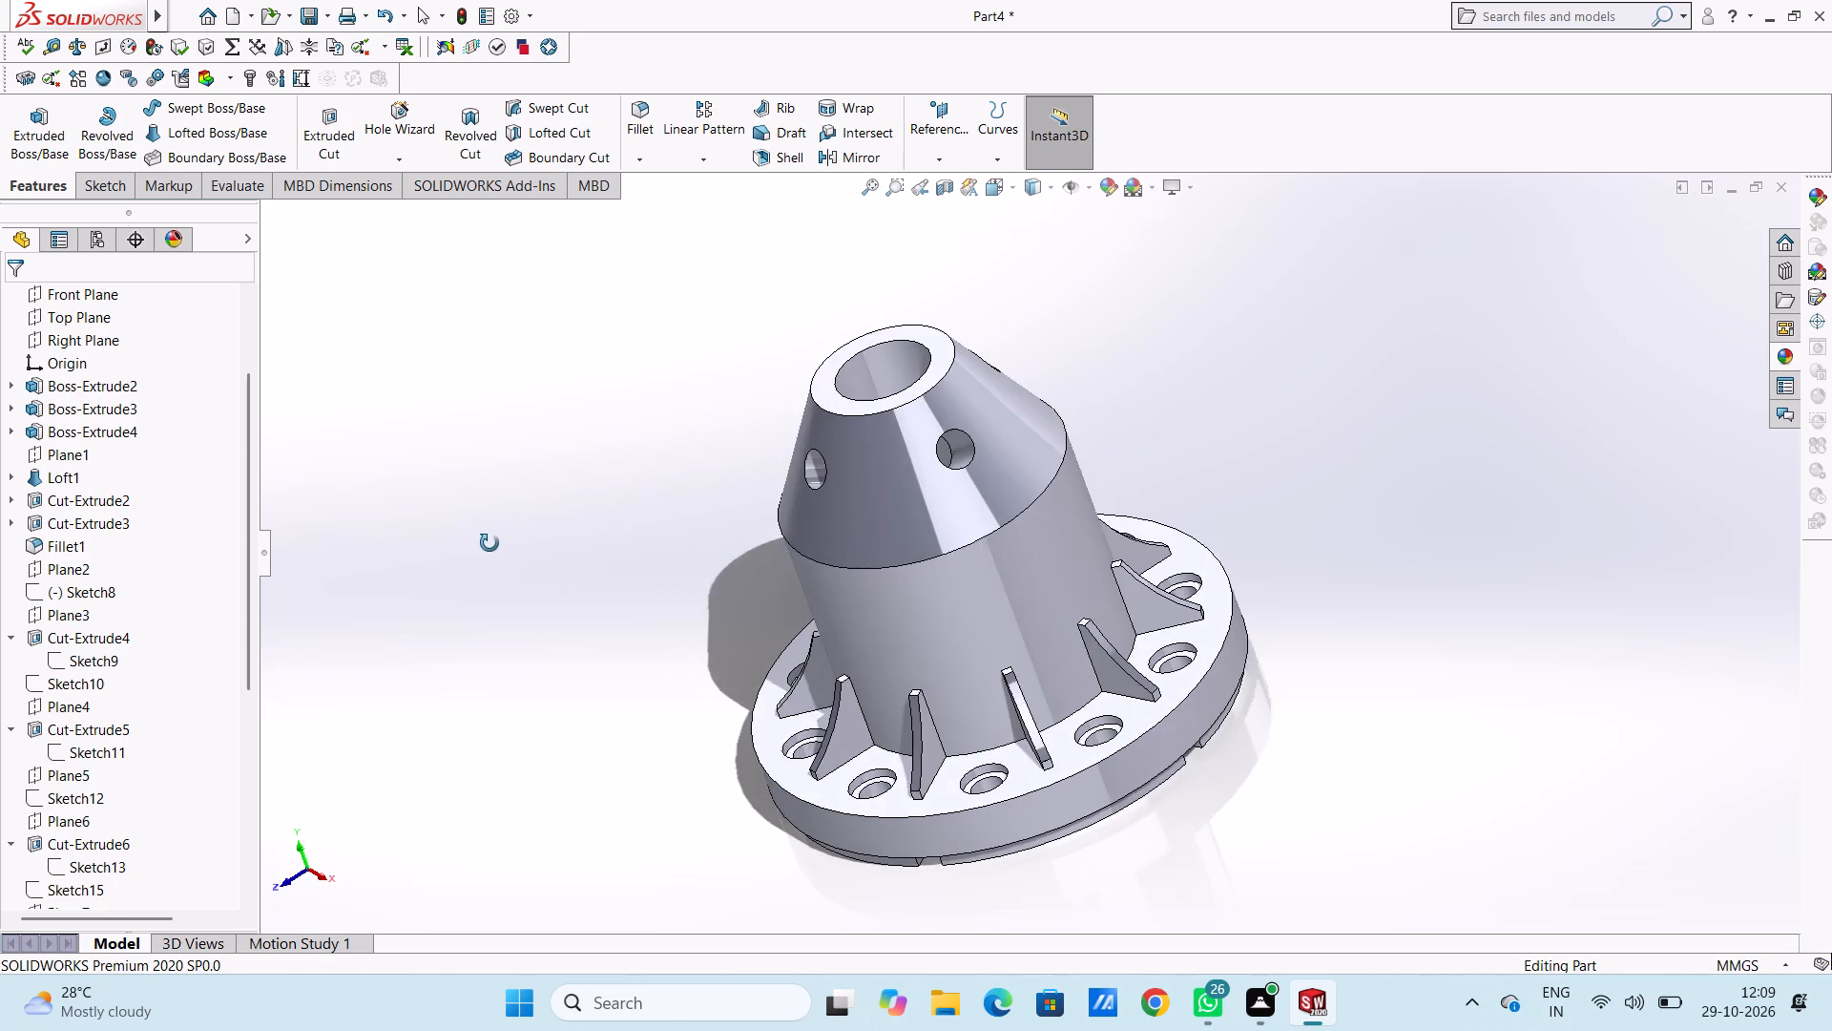
middle_drag(489, 543, 524, 556)
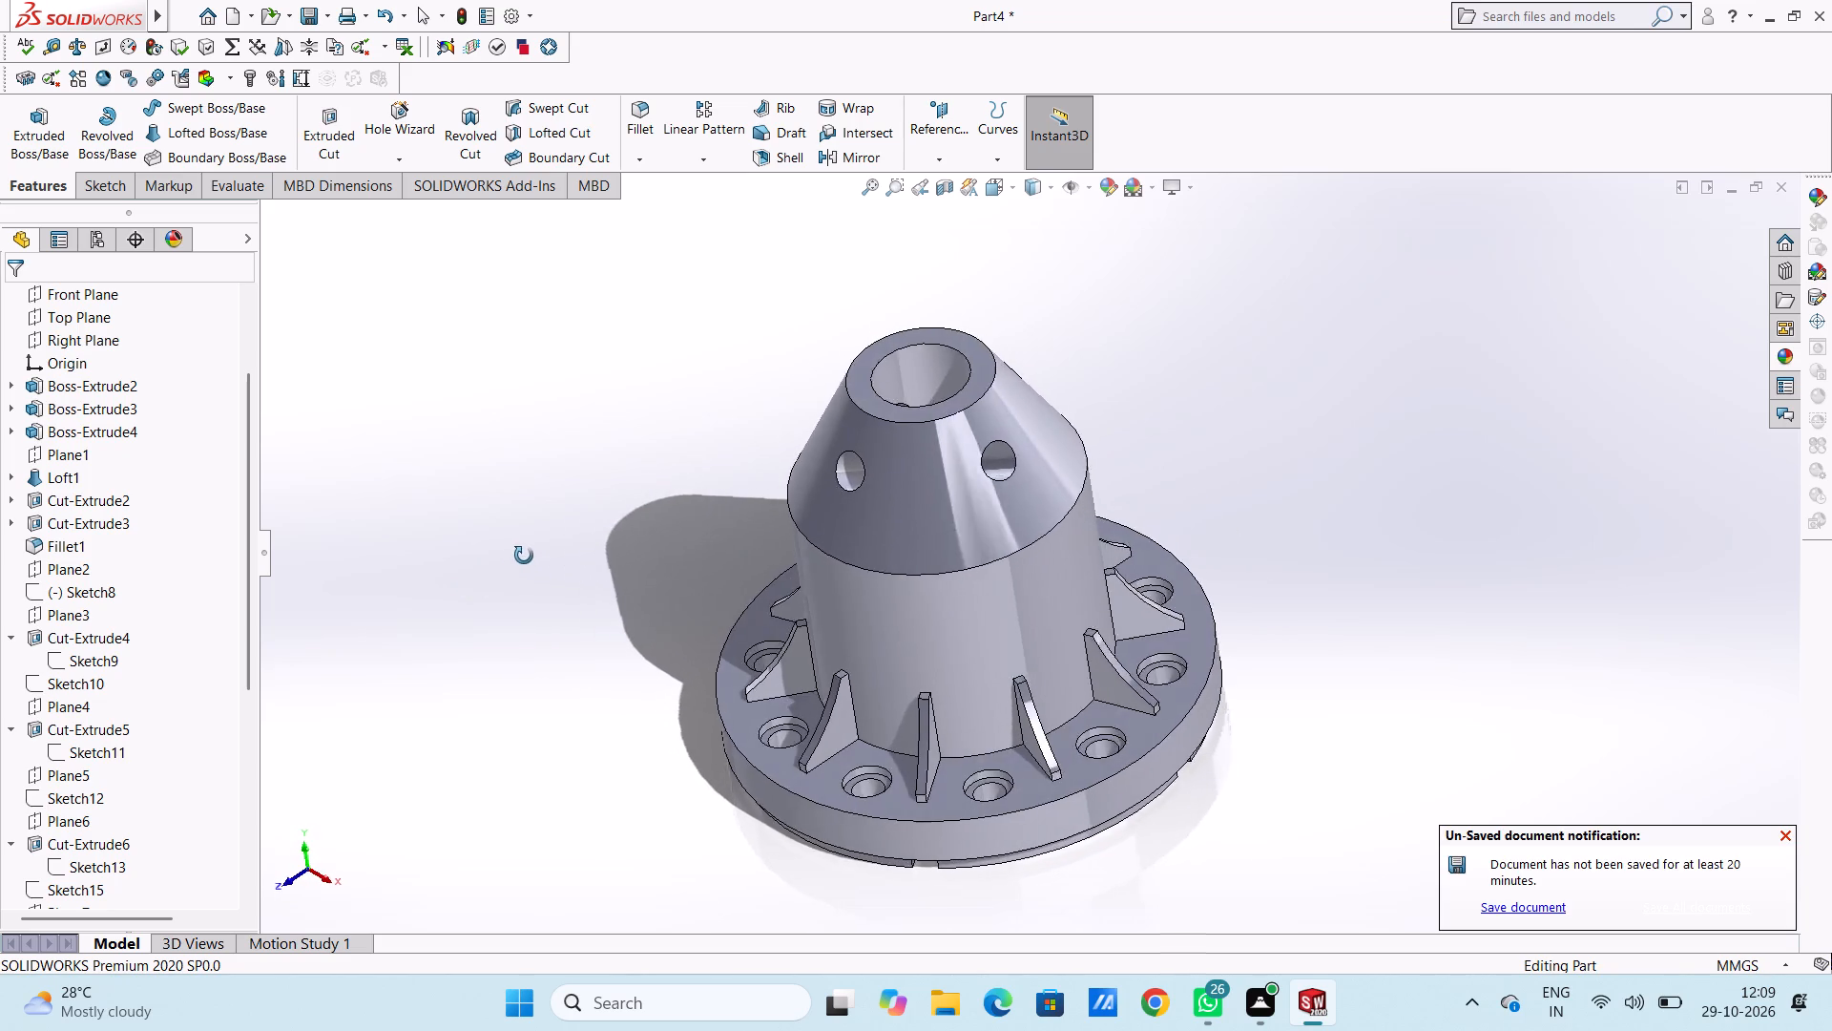
middle_drag(524, 556, 535, 554)
key(ctrl+7)
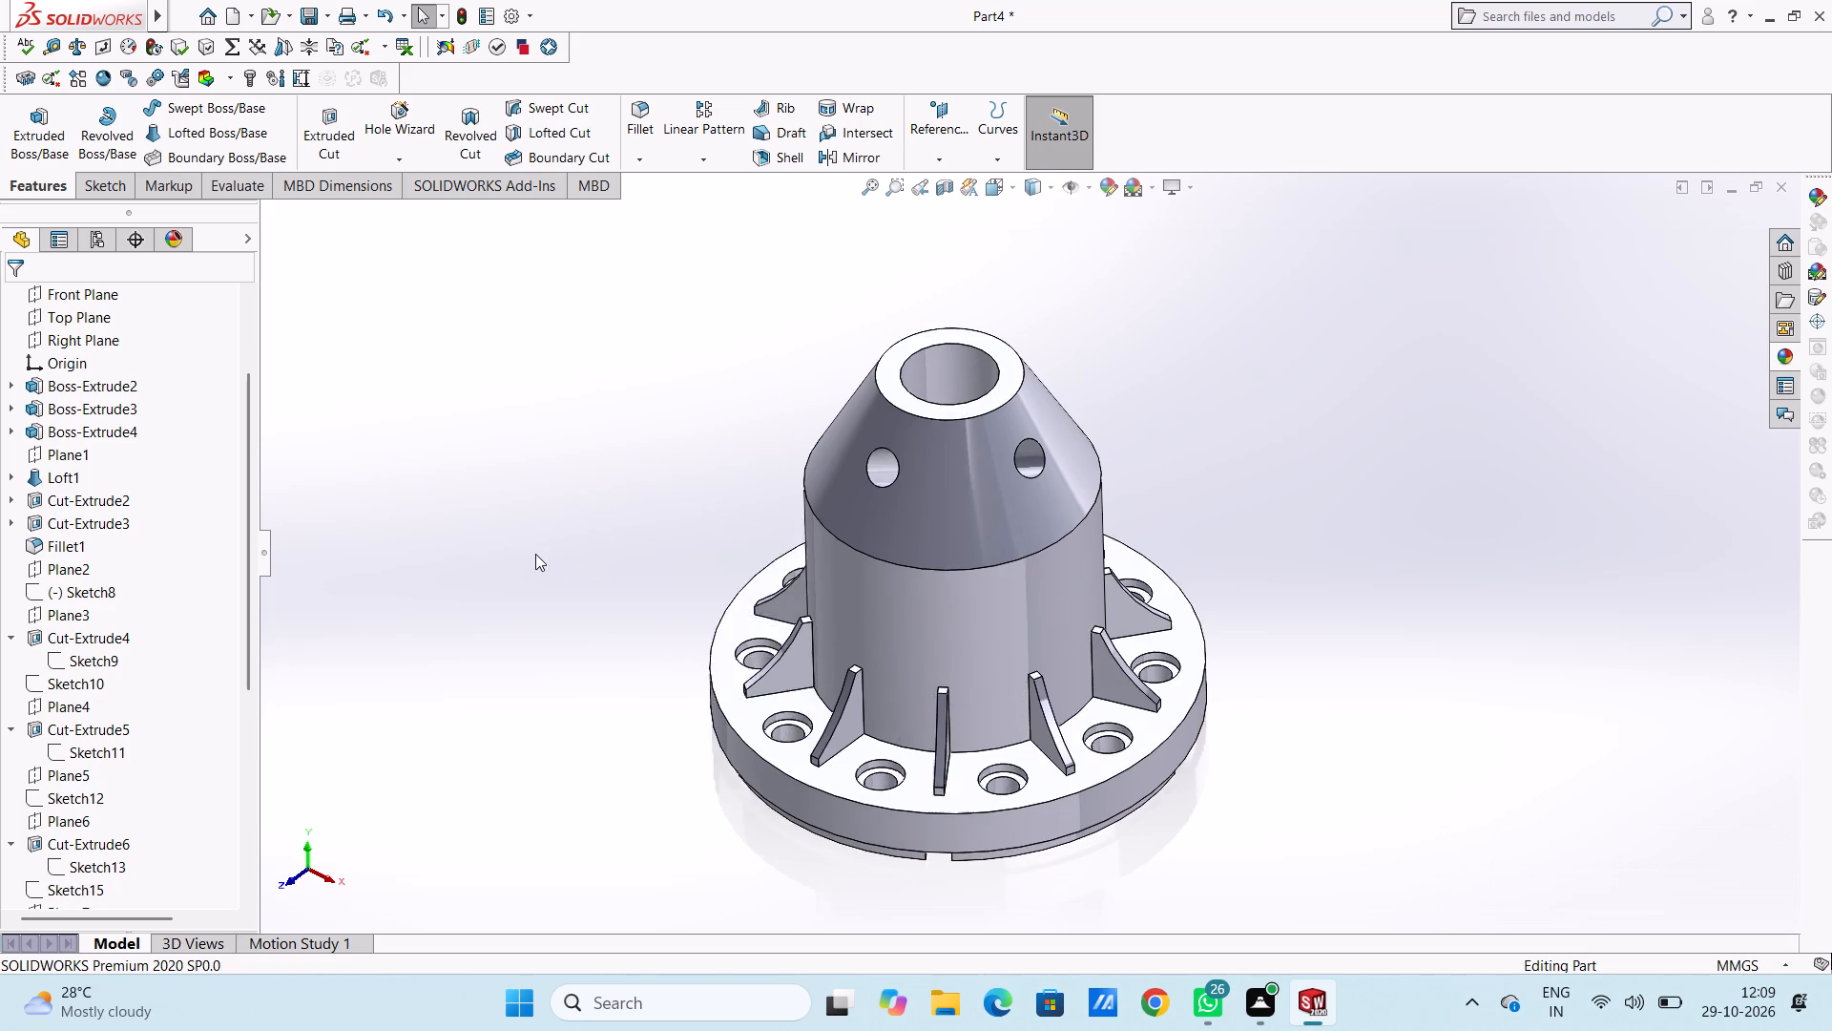
Apply a dark teal appearance to the whole part, with red 2, green 128 and blue 128.
key(Escape)
key(Escape)
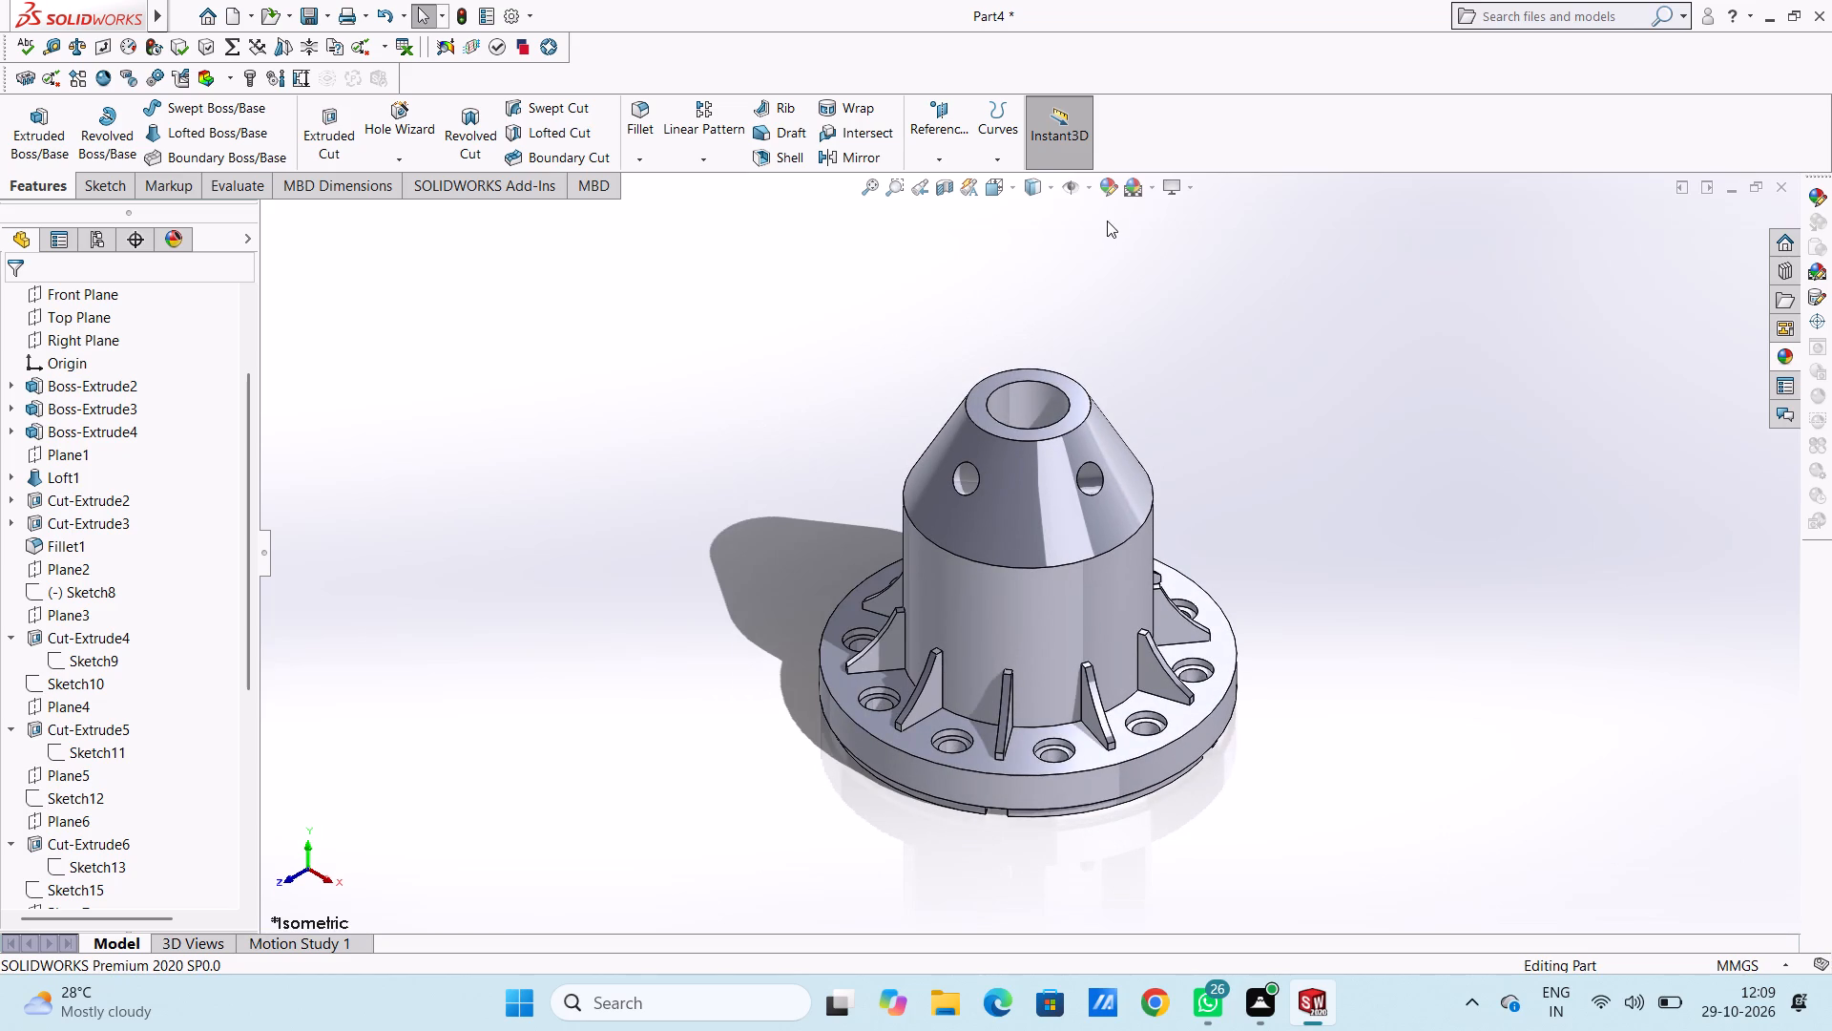
click(1110, 191)
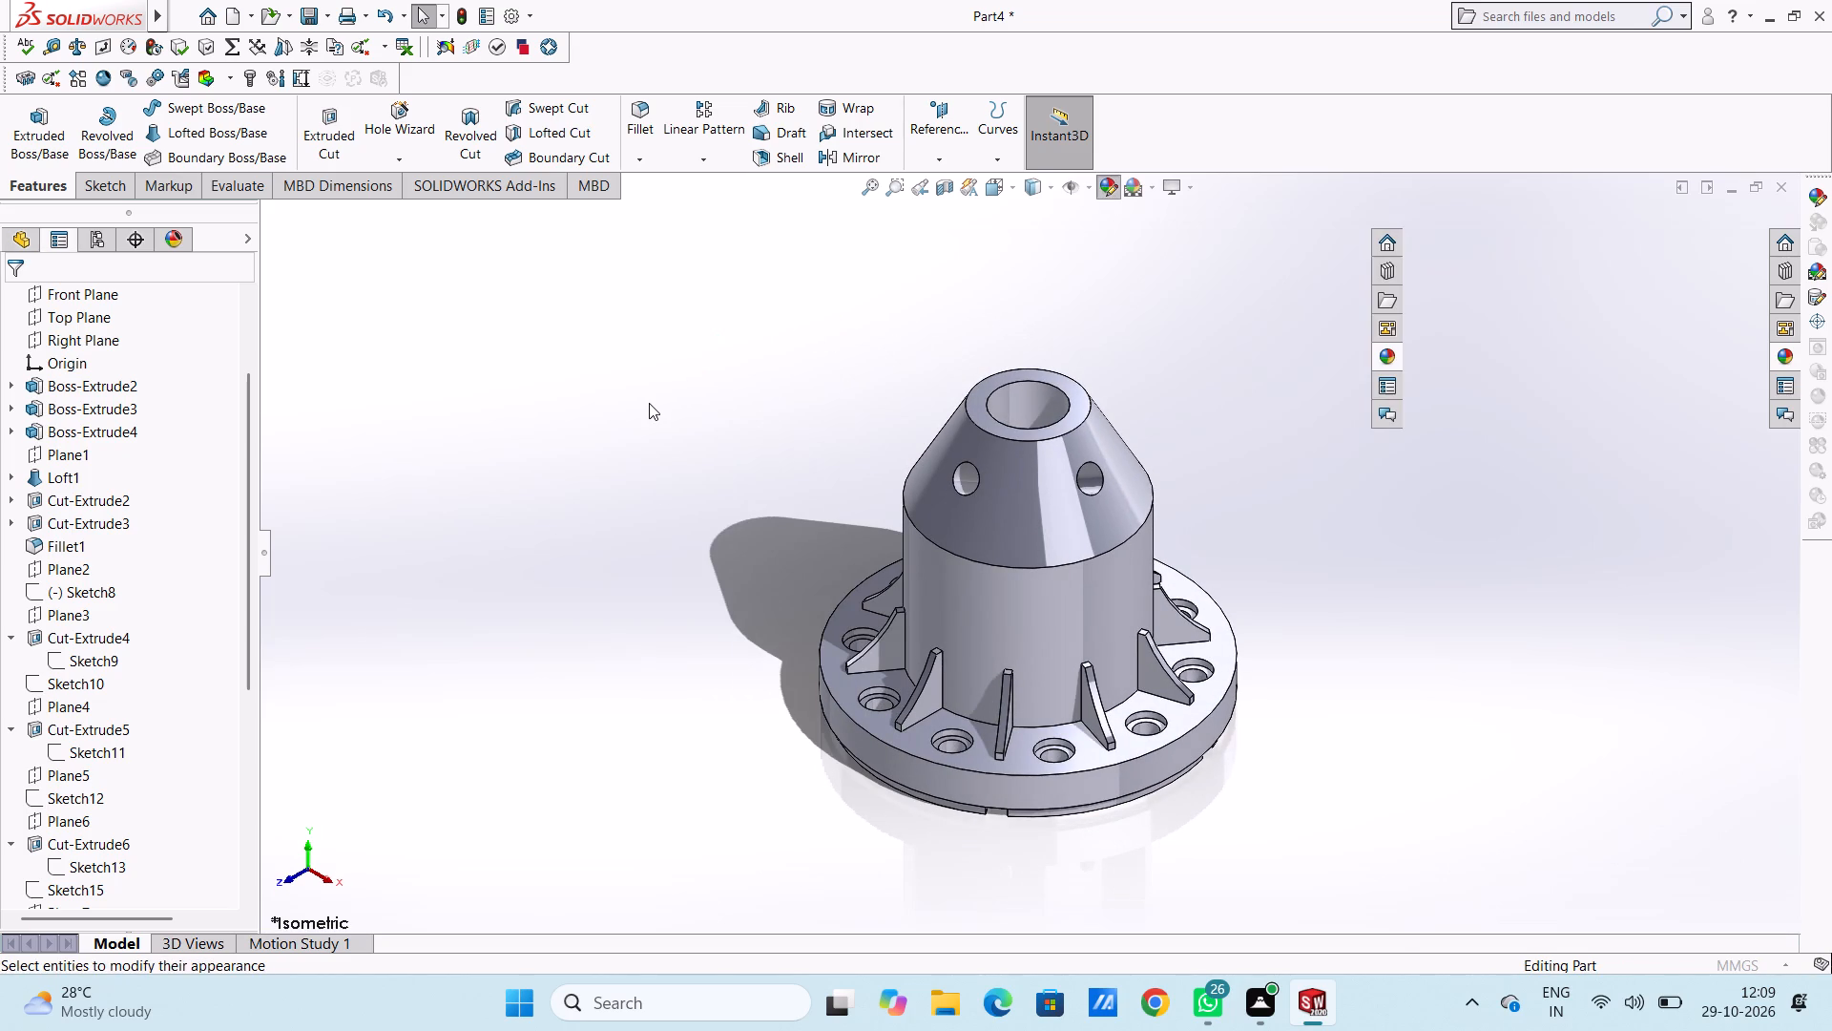
click(107, 767)
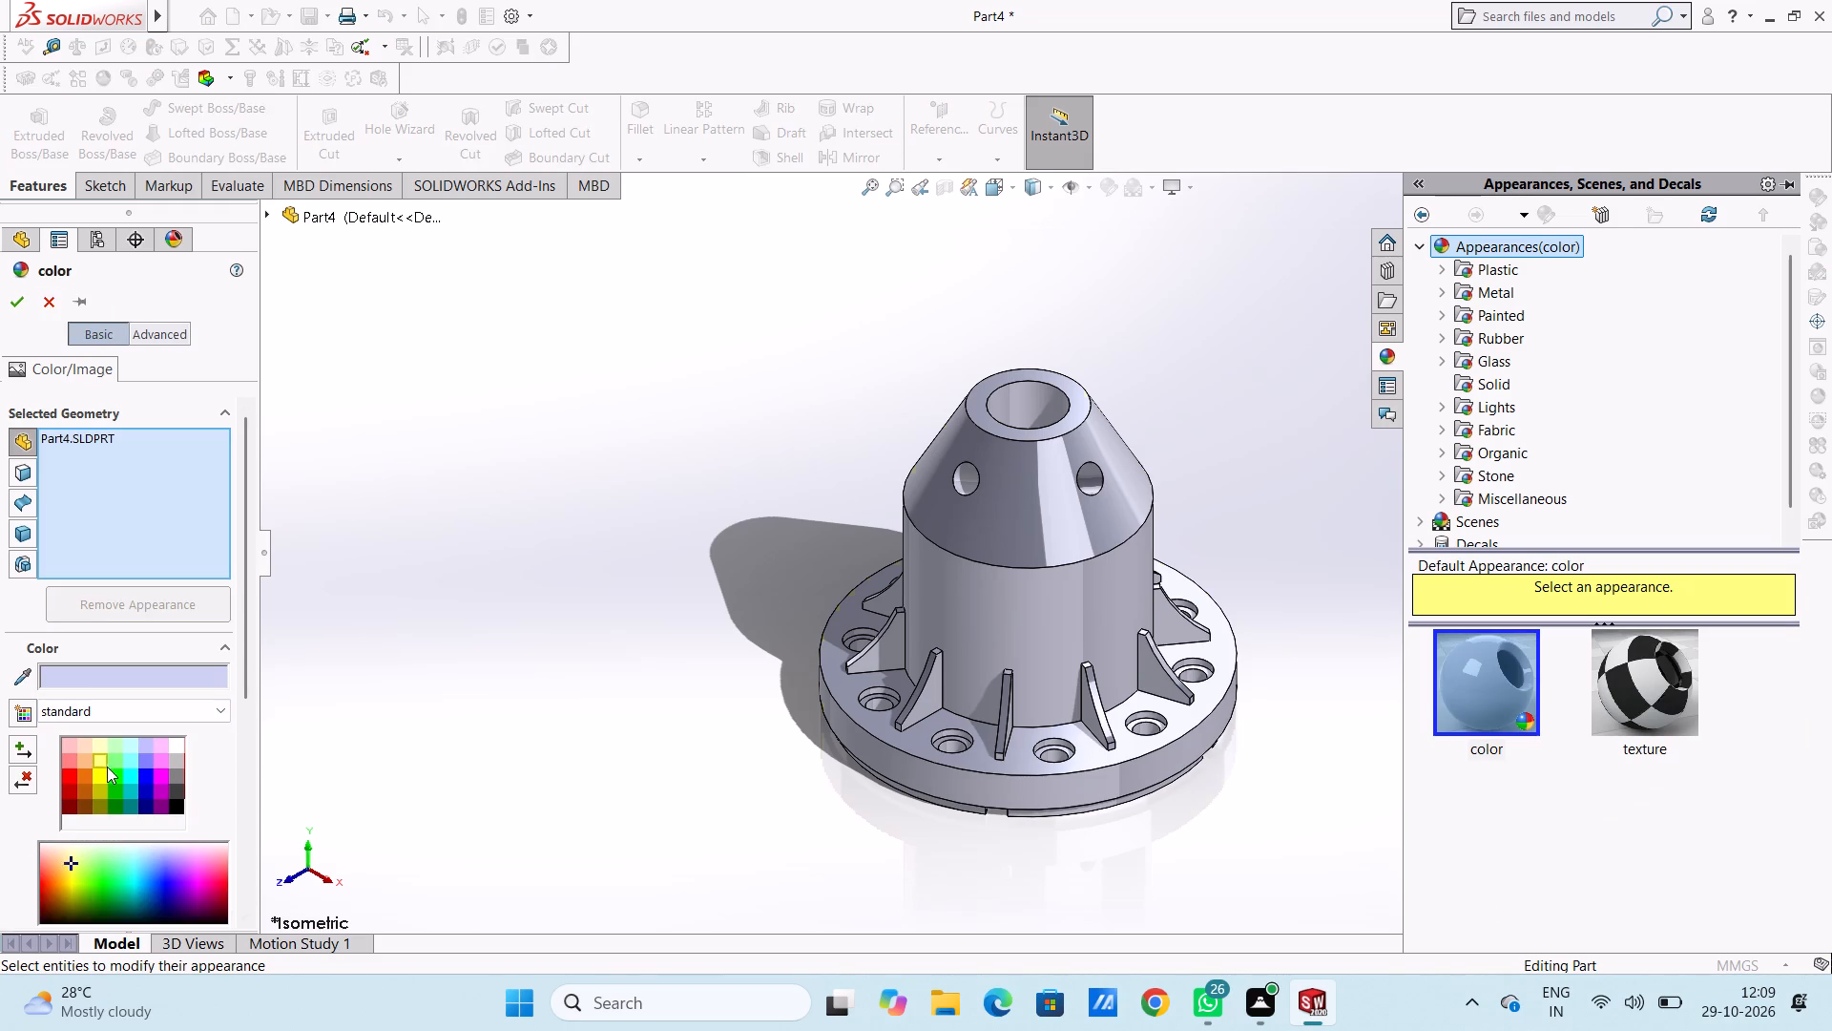
click(112, 790)
click(126, 804)
scroll(131, 805, down, 2)
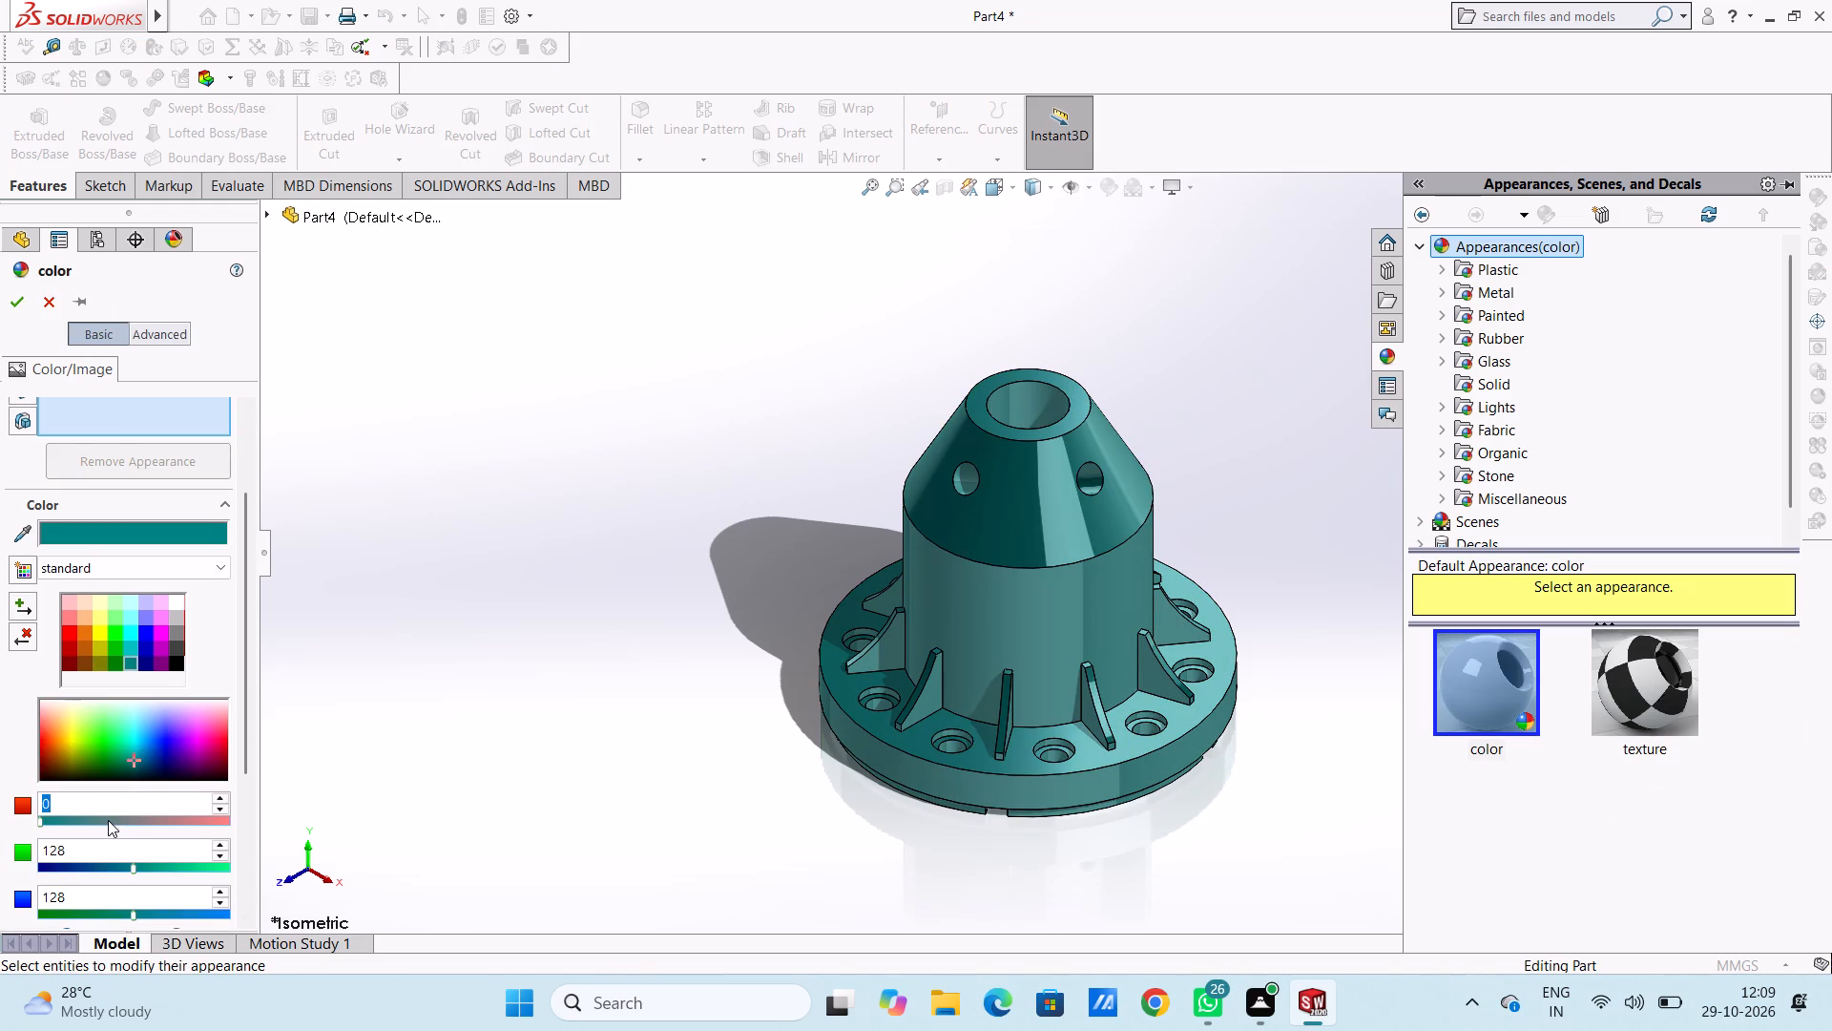
click(107, 819)
click(85, 815)
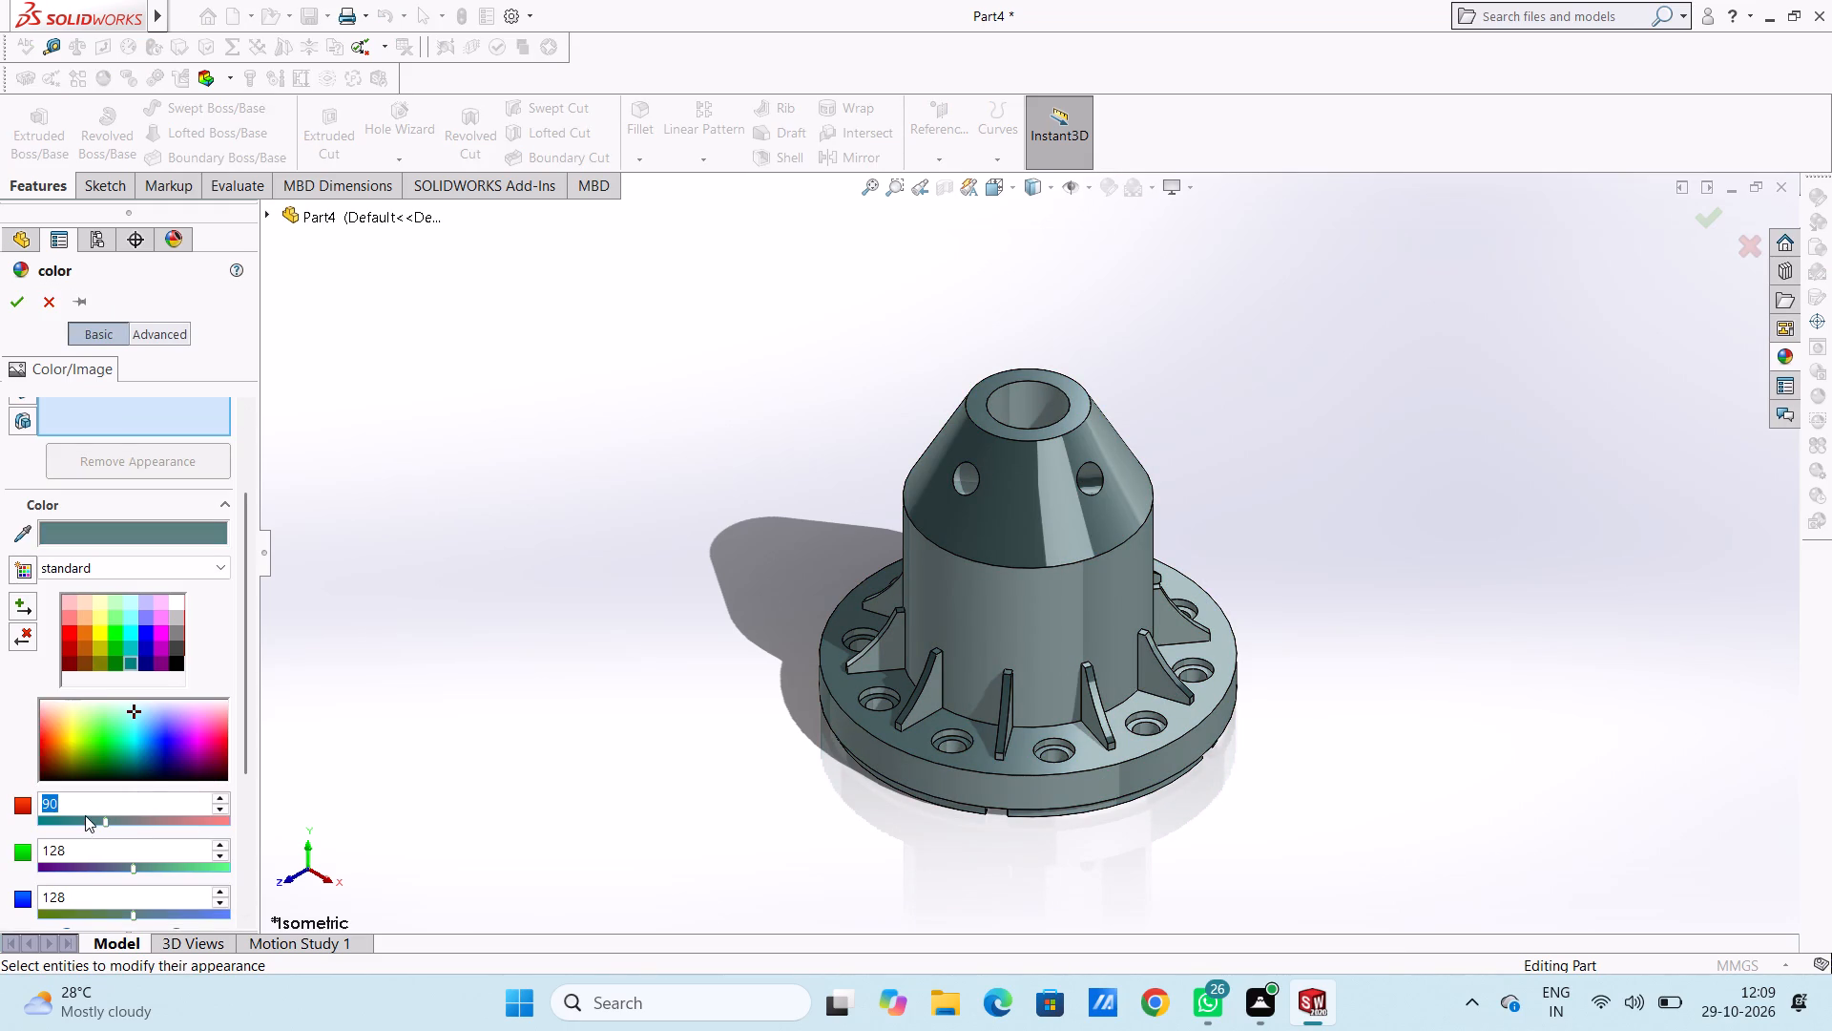
click(72, 814)
click(63, 820)
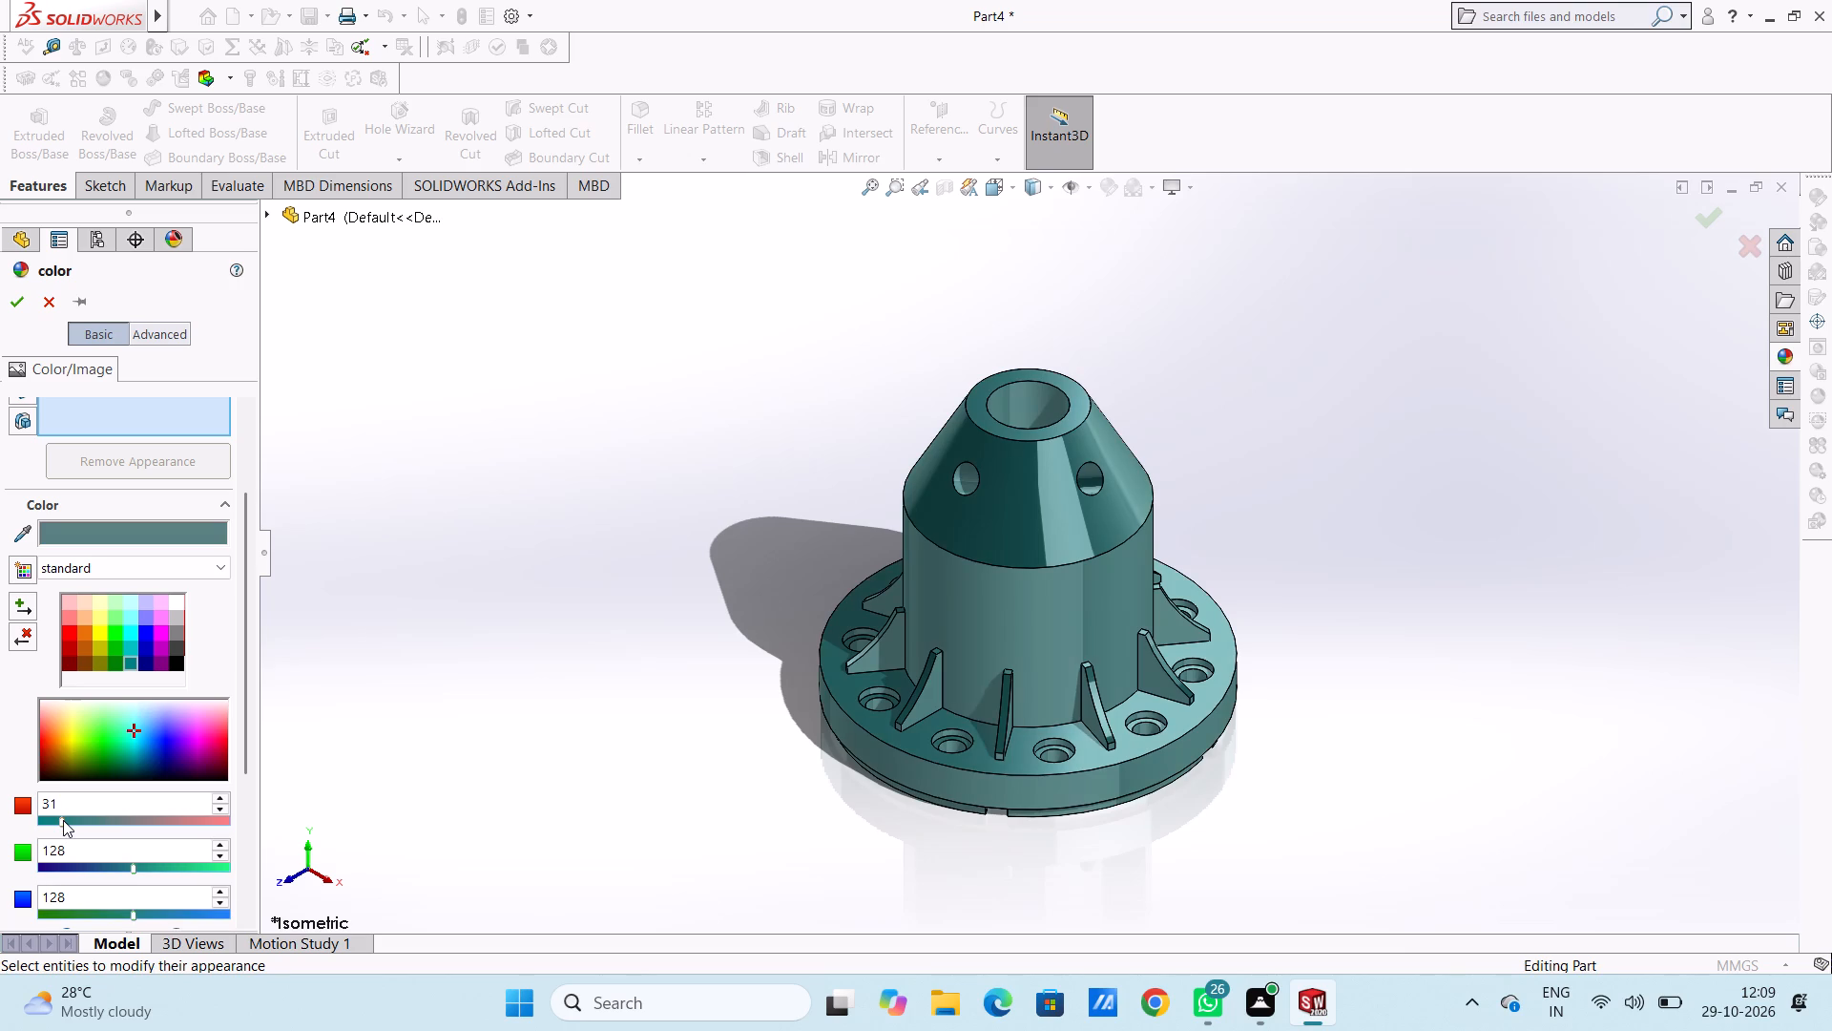
click(51, 816)
click(42, 816)
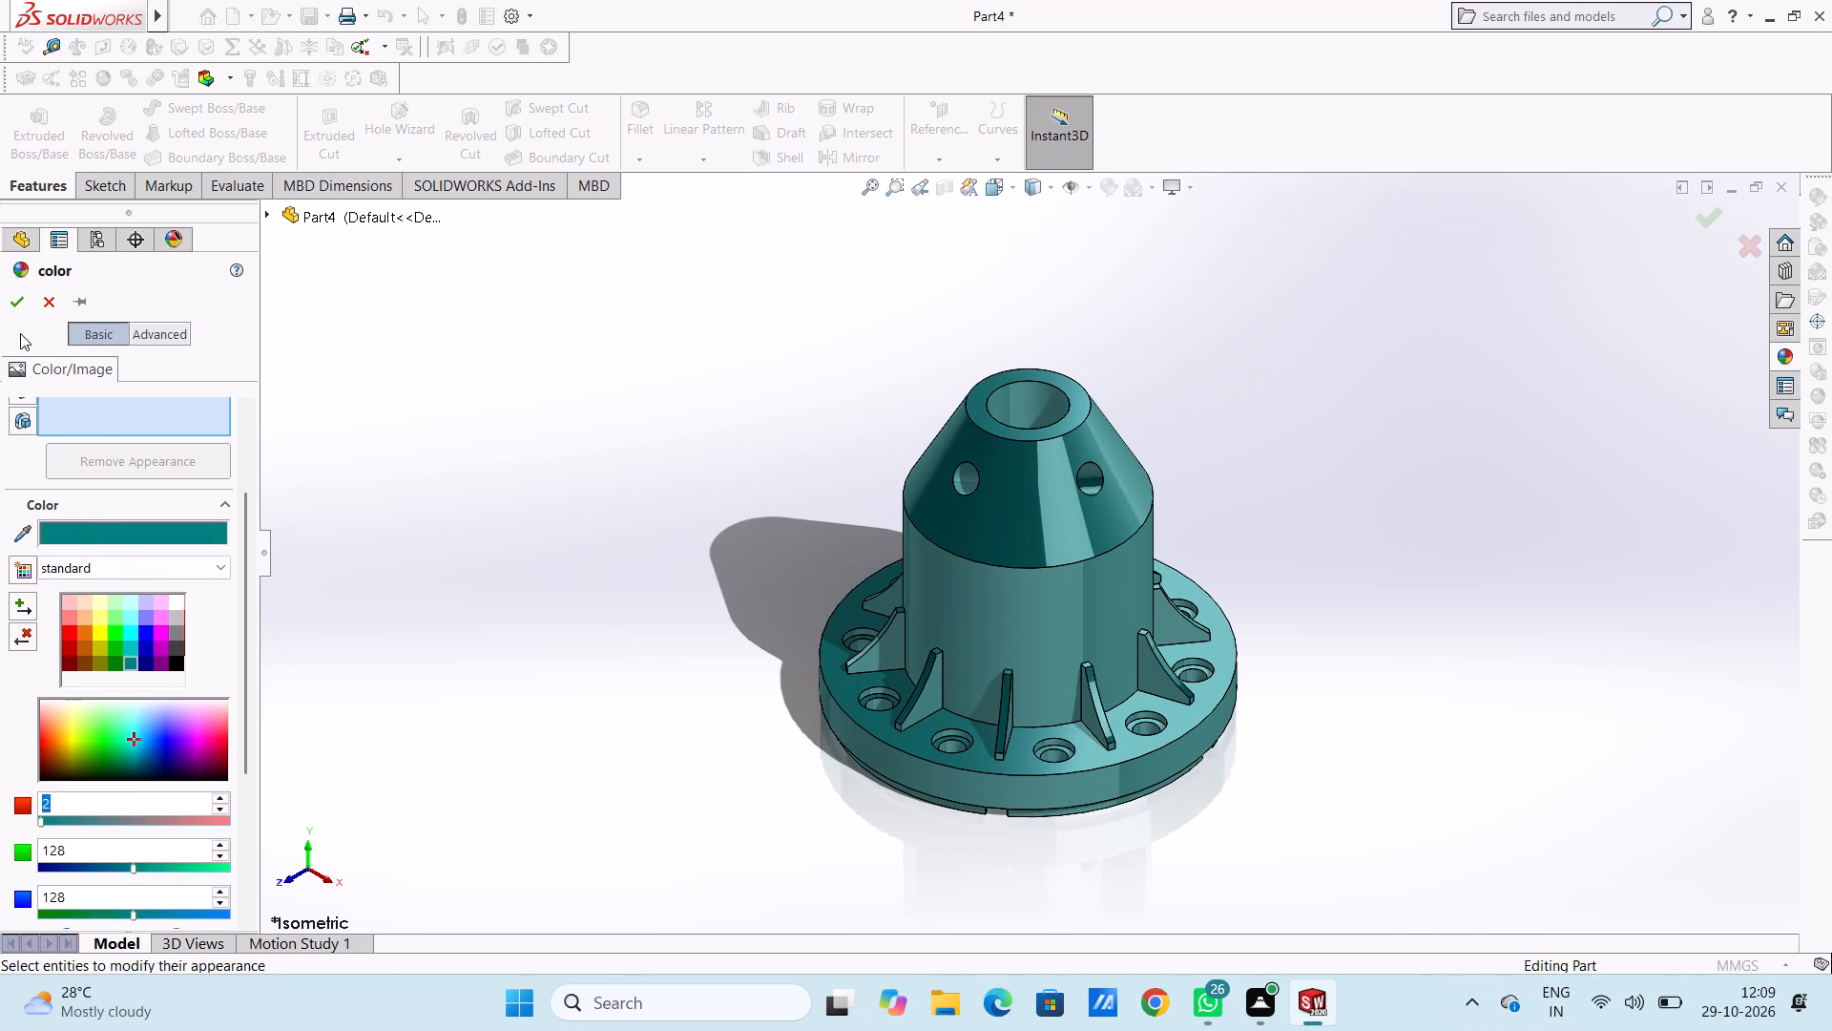
click(19, 299)
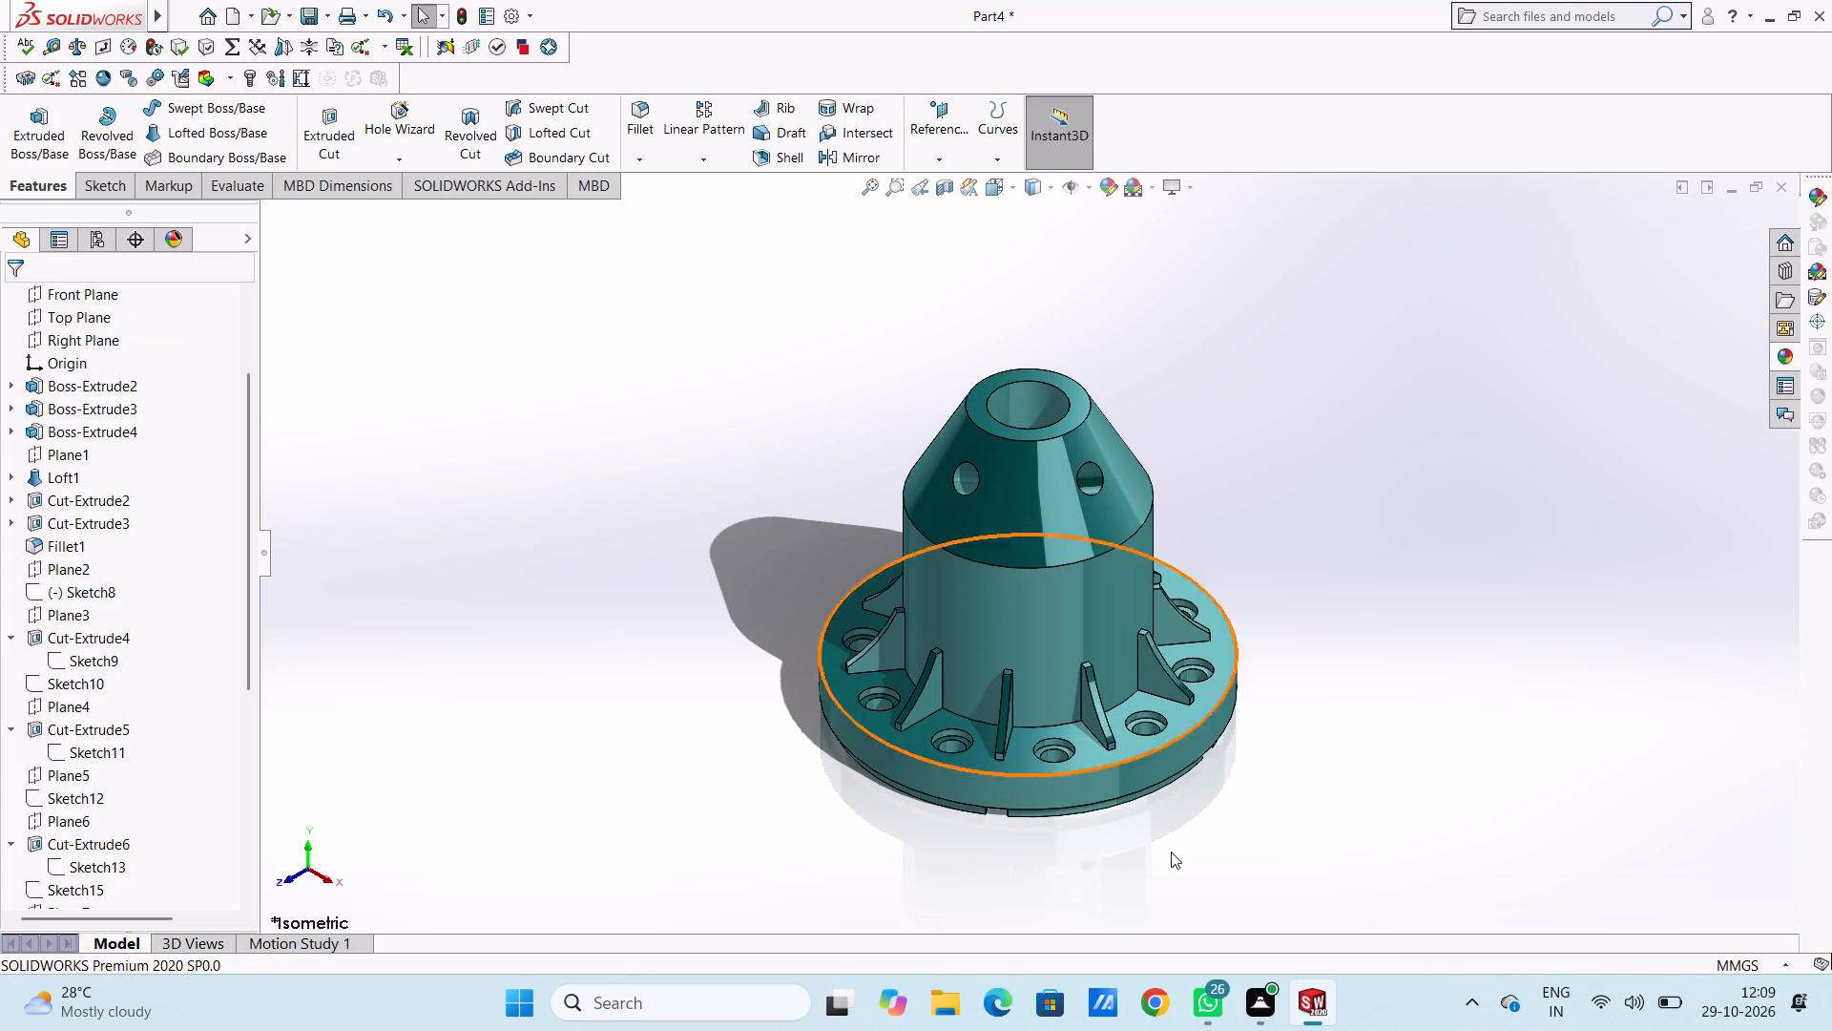
Colour the central bore's inner face and the four cone hole faces light grey from the standard swatches.
scroll(1084, 849, up, 3)
scroll(1077, 667, down, 5)
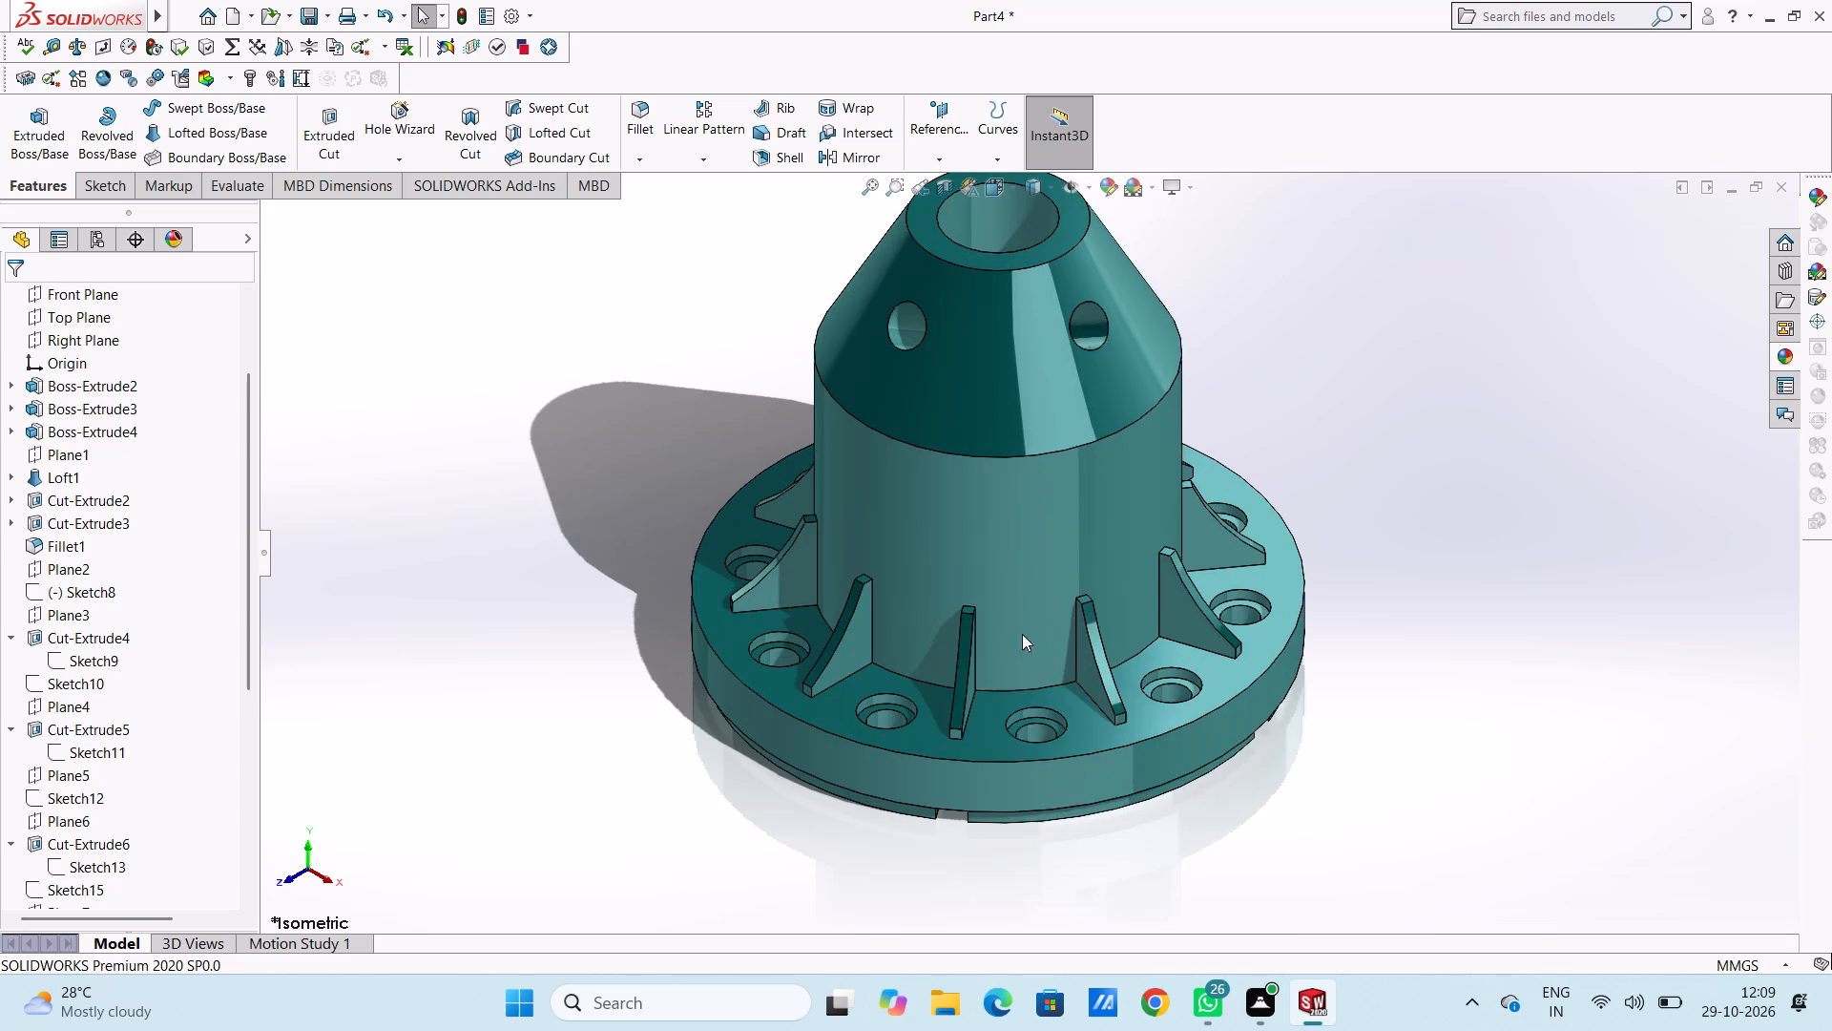
scroll(1066, 775, down, 2)
scroll(1197, 684, down, 1)
scroll(1197, 684, up, 4)
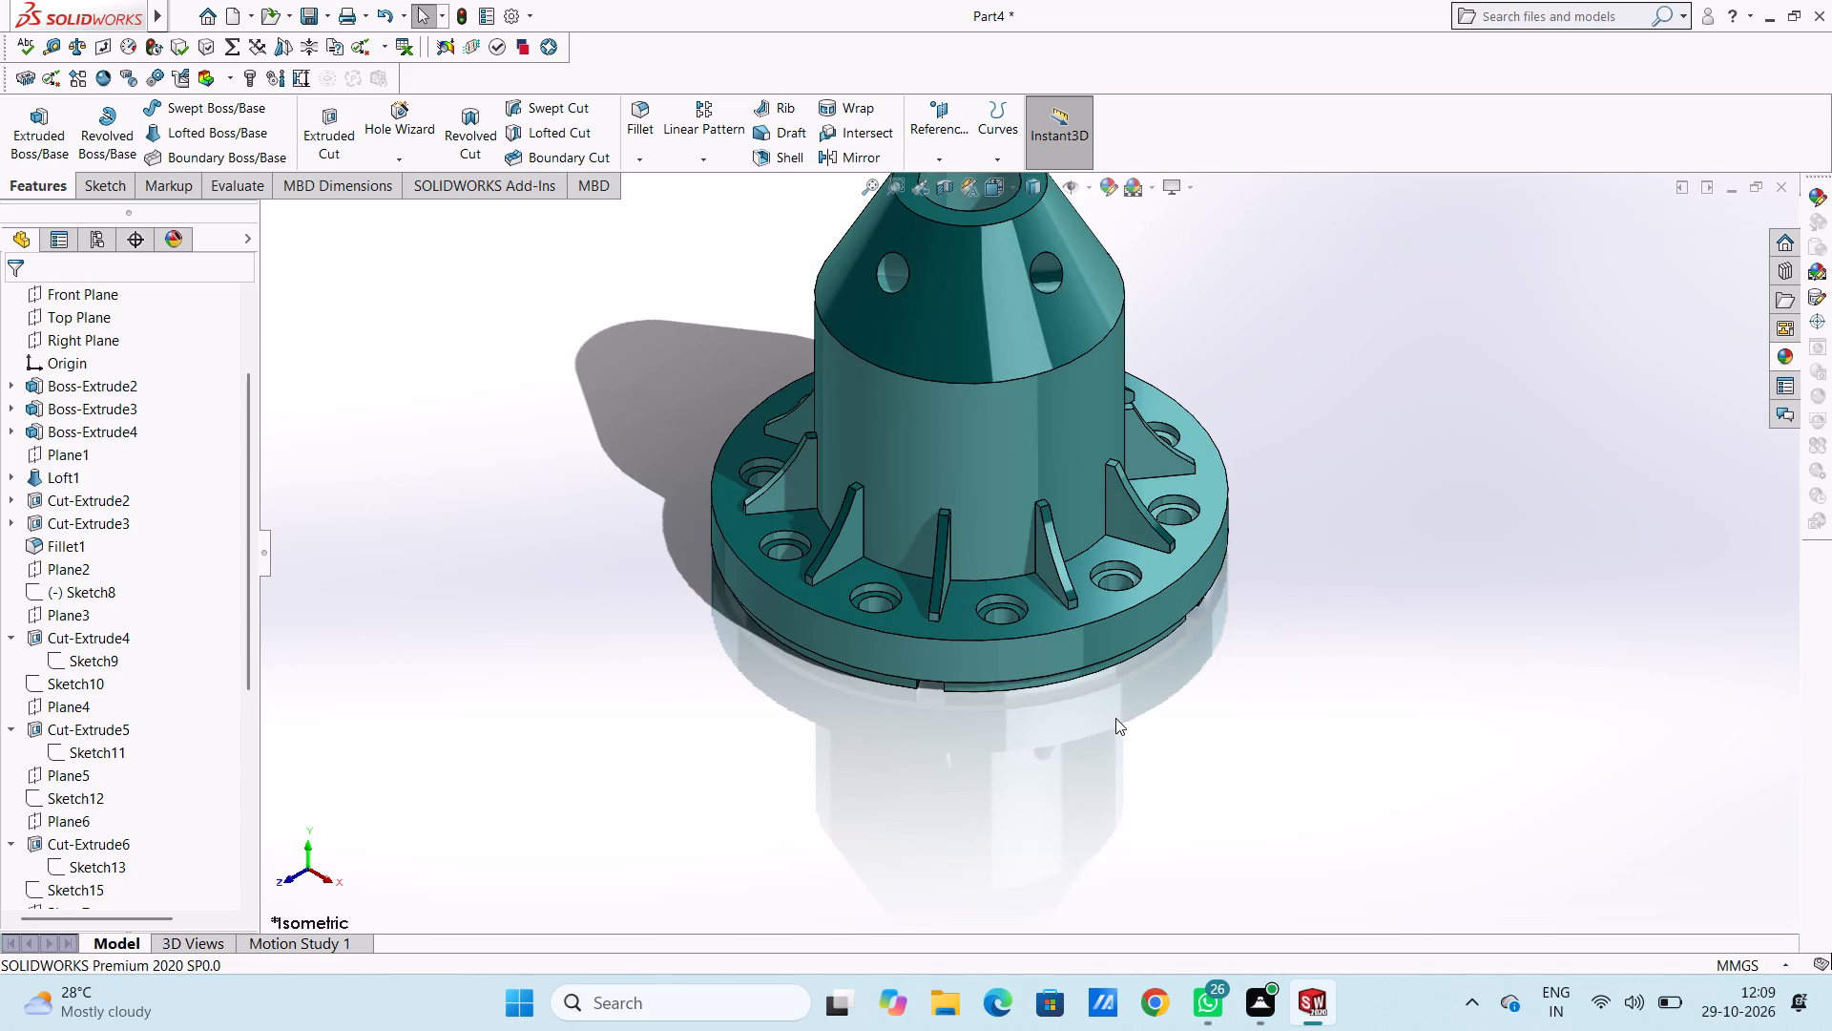
scroll(1051, 433, up, 4)
scroll(1032, 413, down, 5)
click(955, 368)
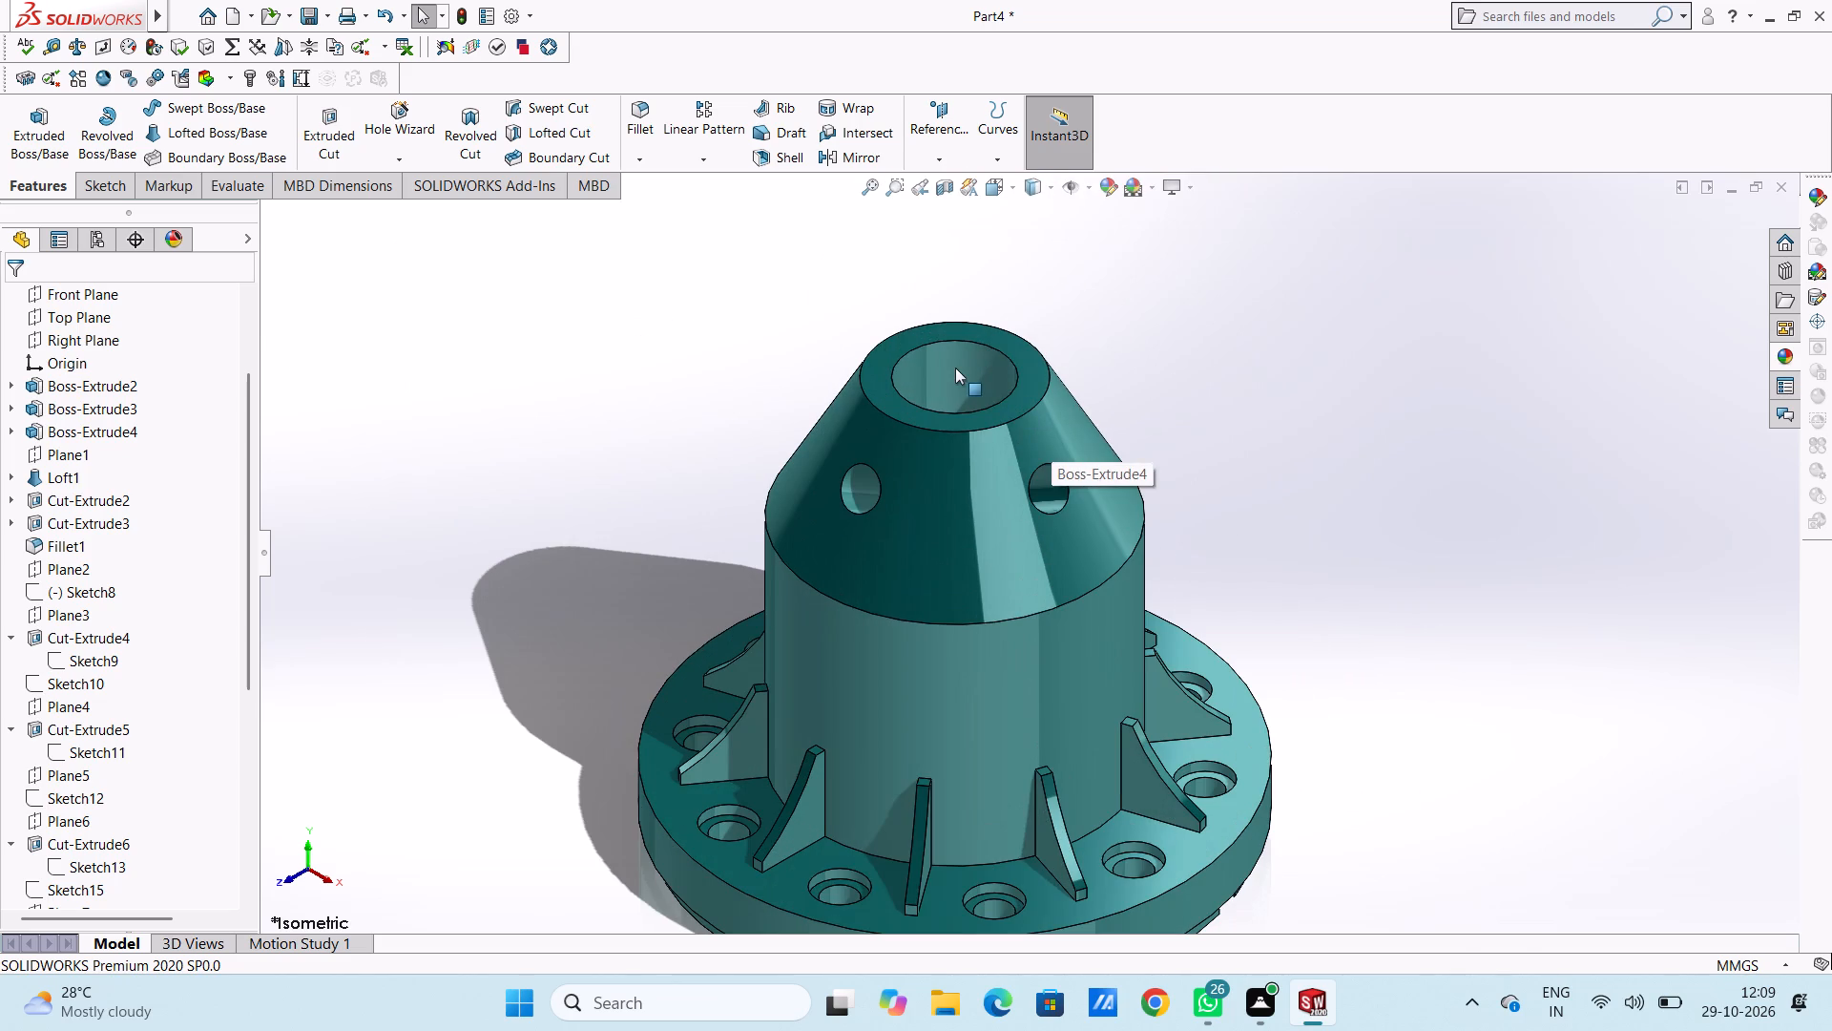
click(1111, 185)
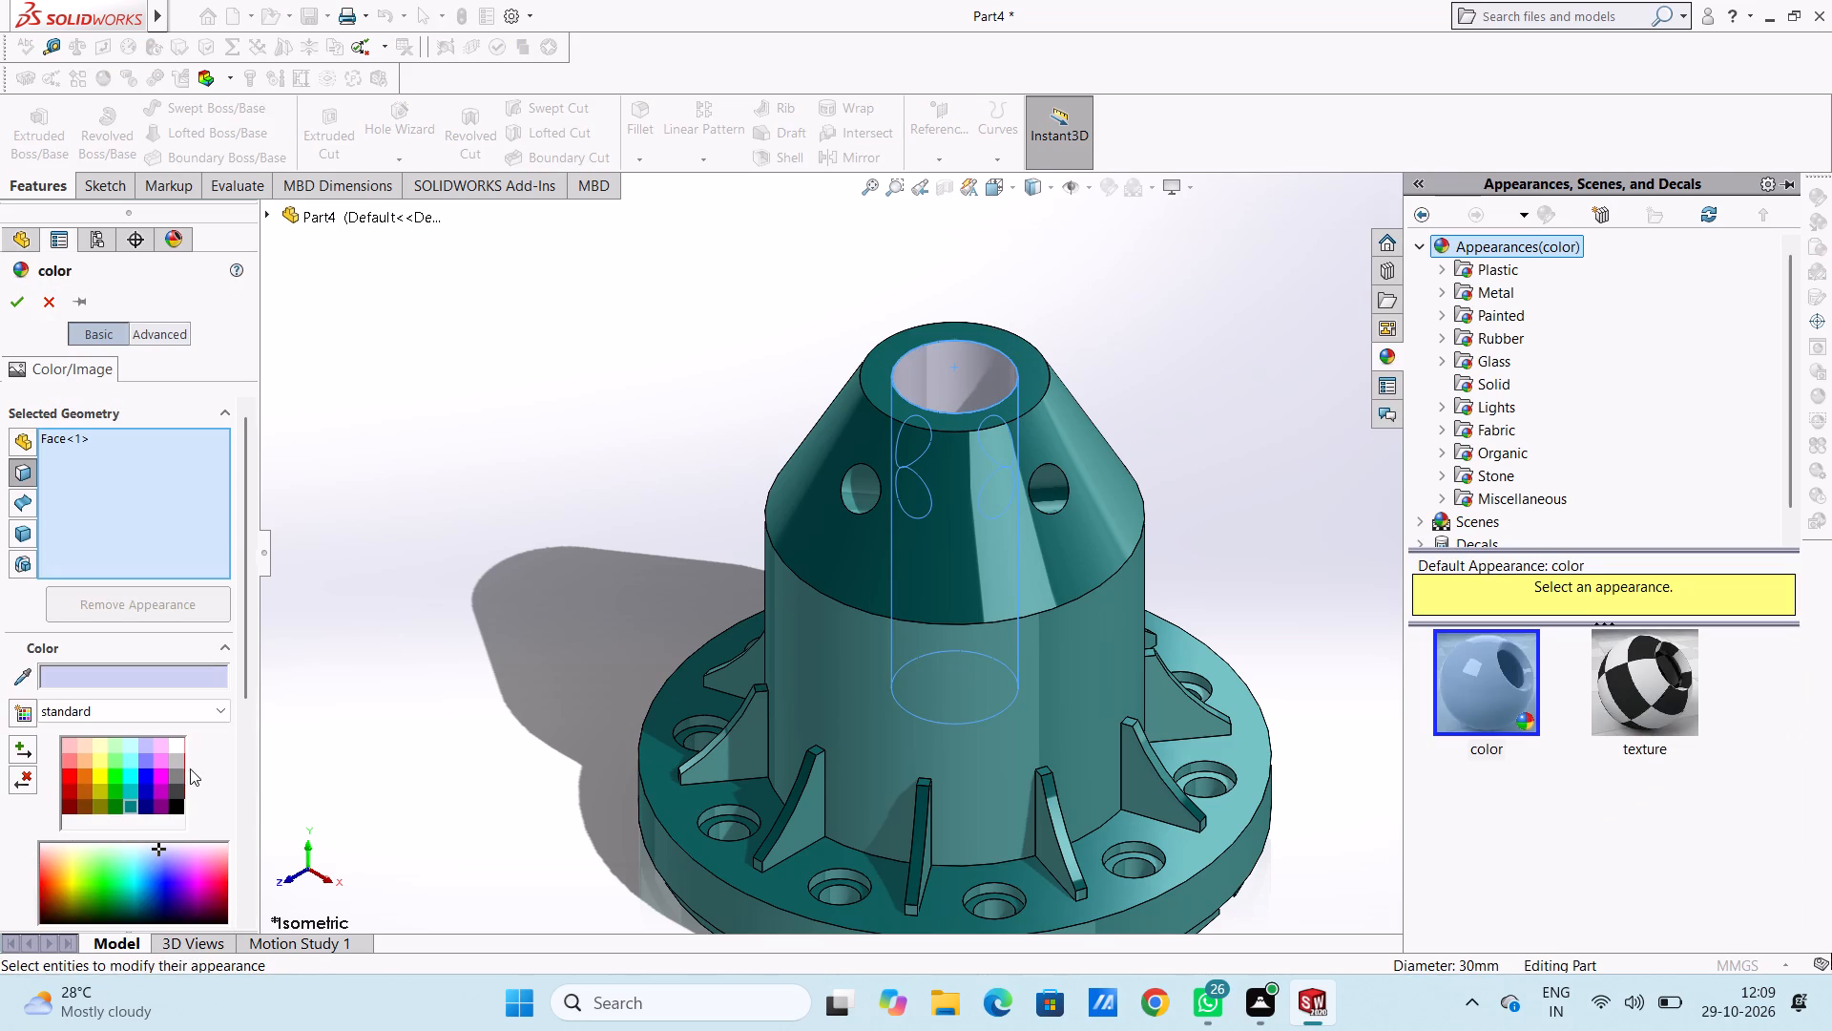
click(181, 764)
click(859, 482)
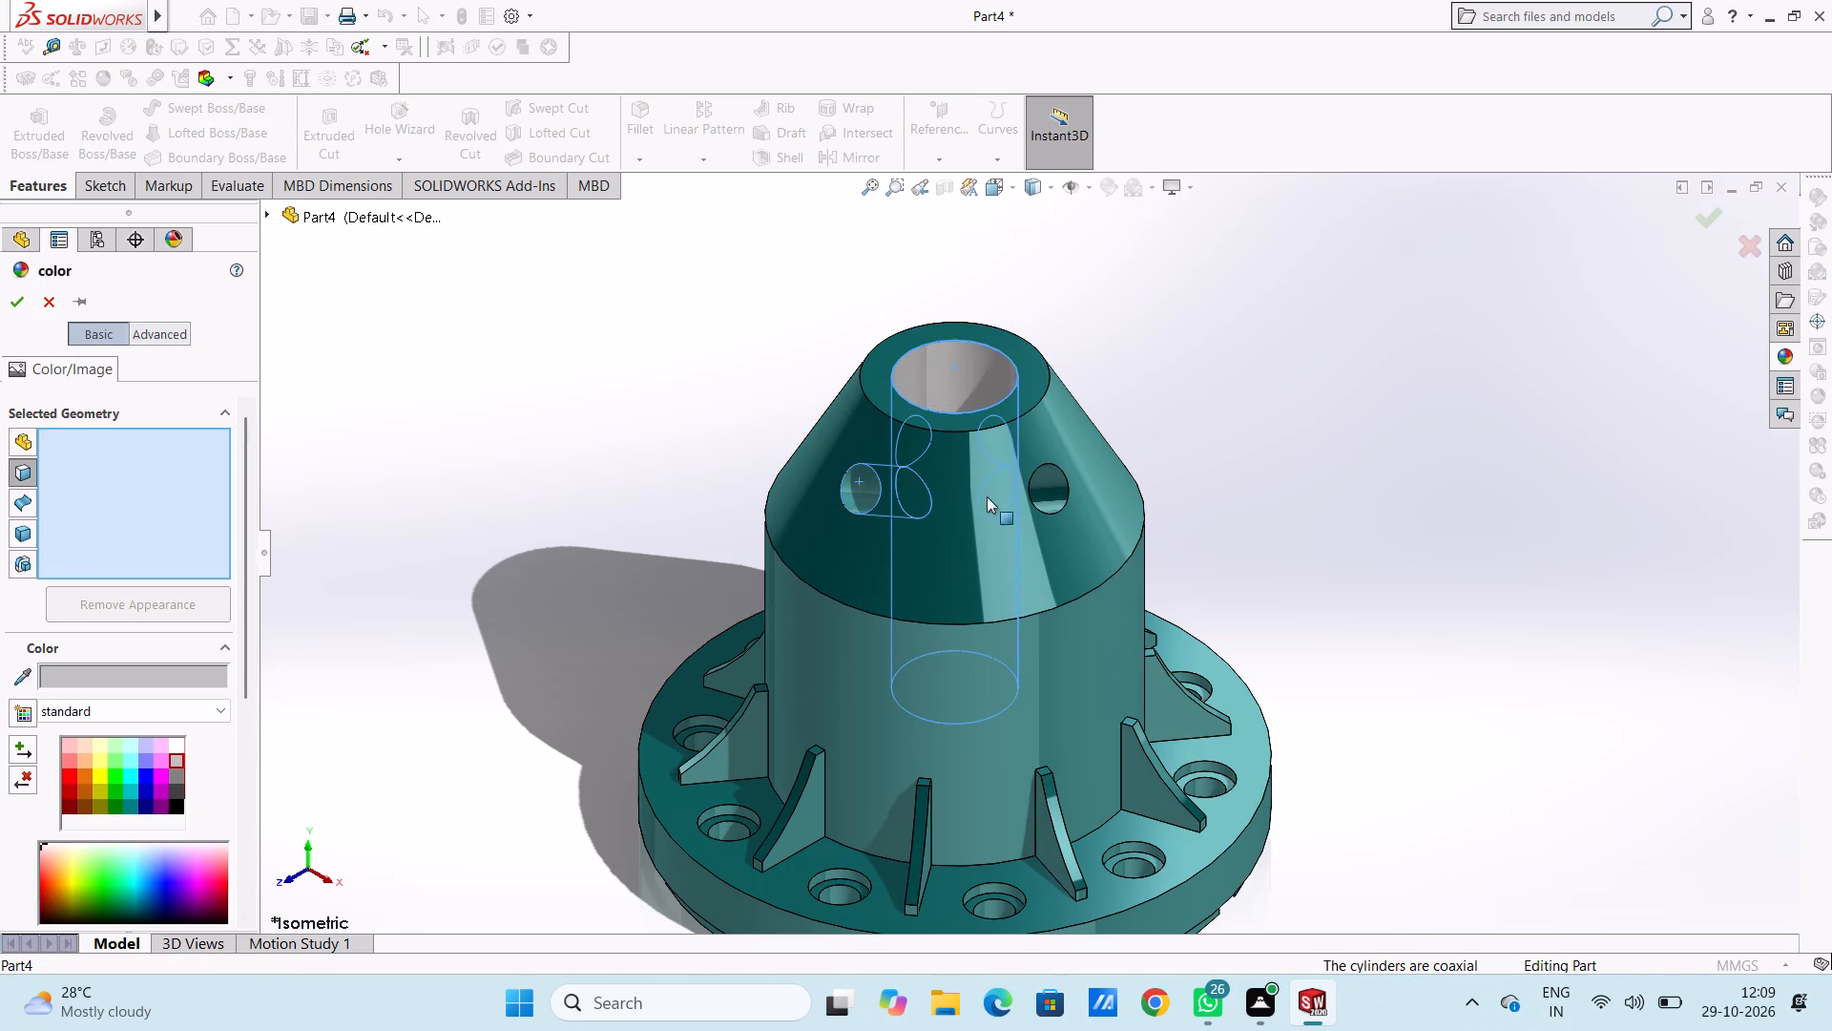
click(1042, 481)
middle_drag(1149, 441, 1062, 496)
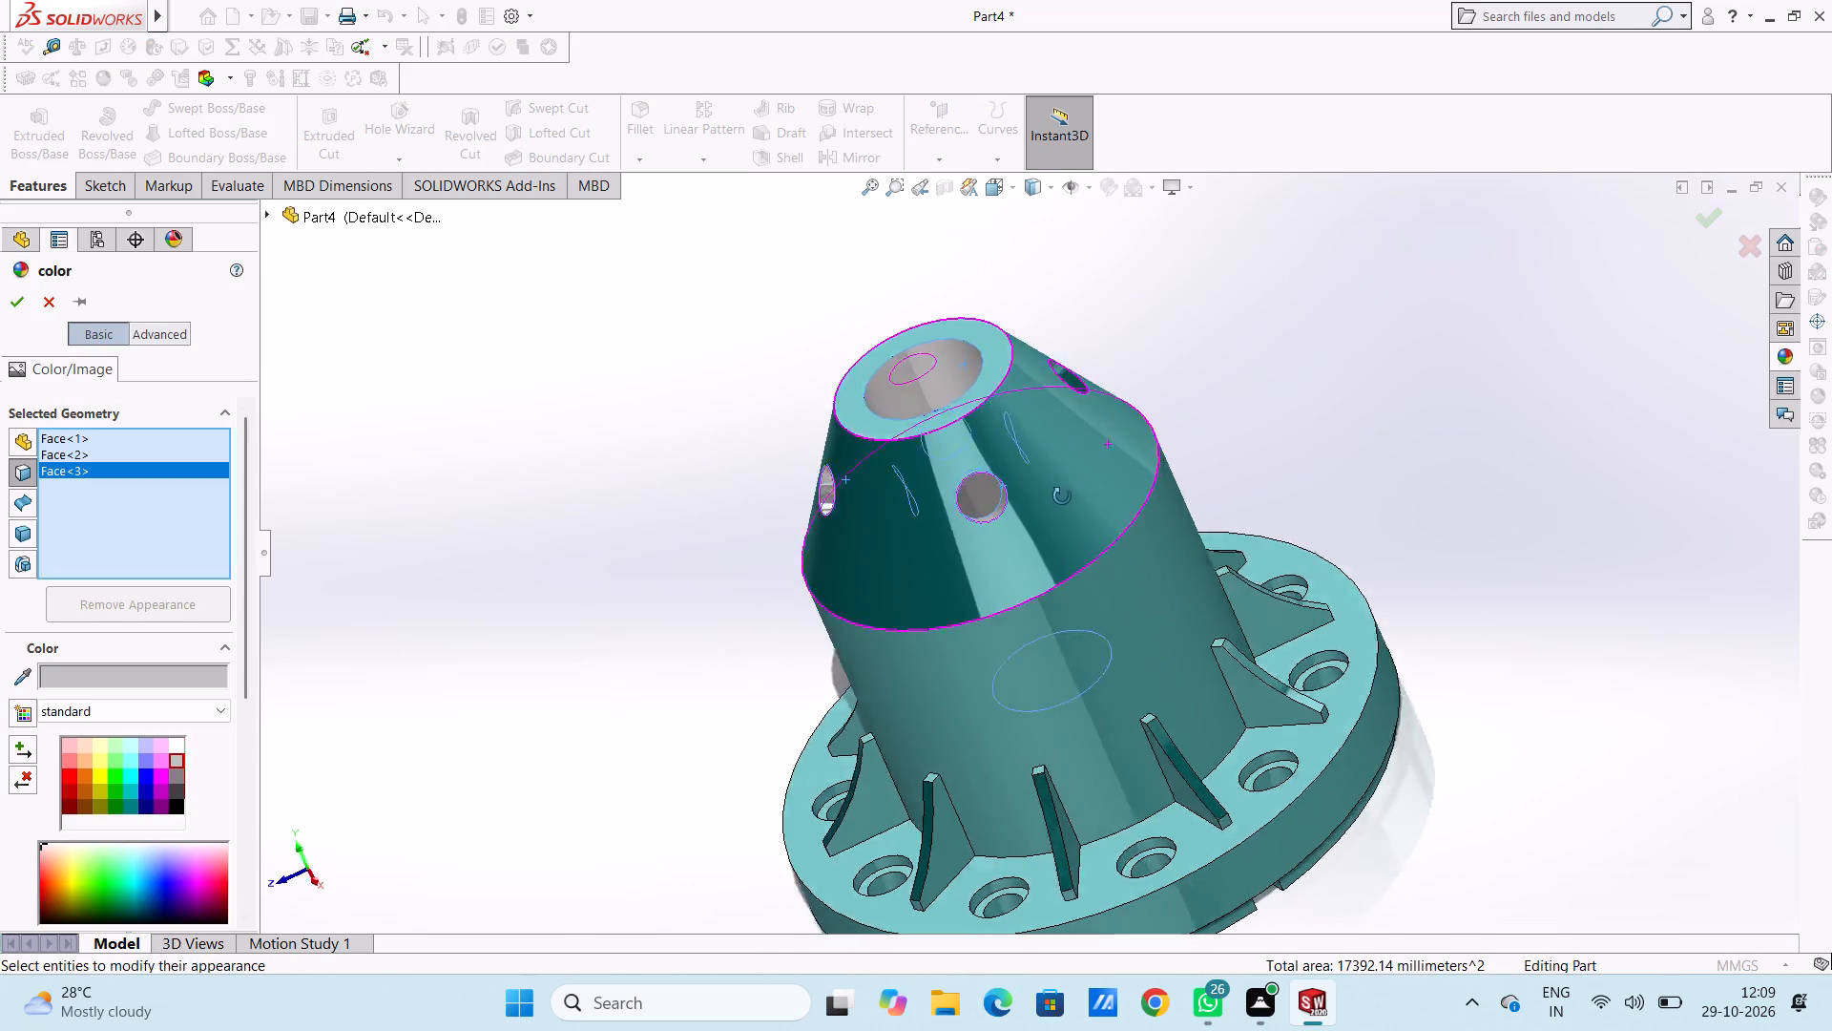
middle_drag(1062, 496, 1050, 613)
click(1069, 358)
middle_drag(1135, 464, 1161, 448)
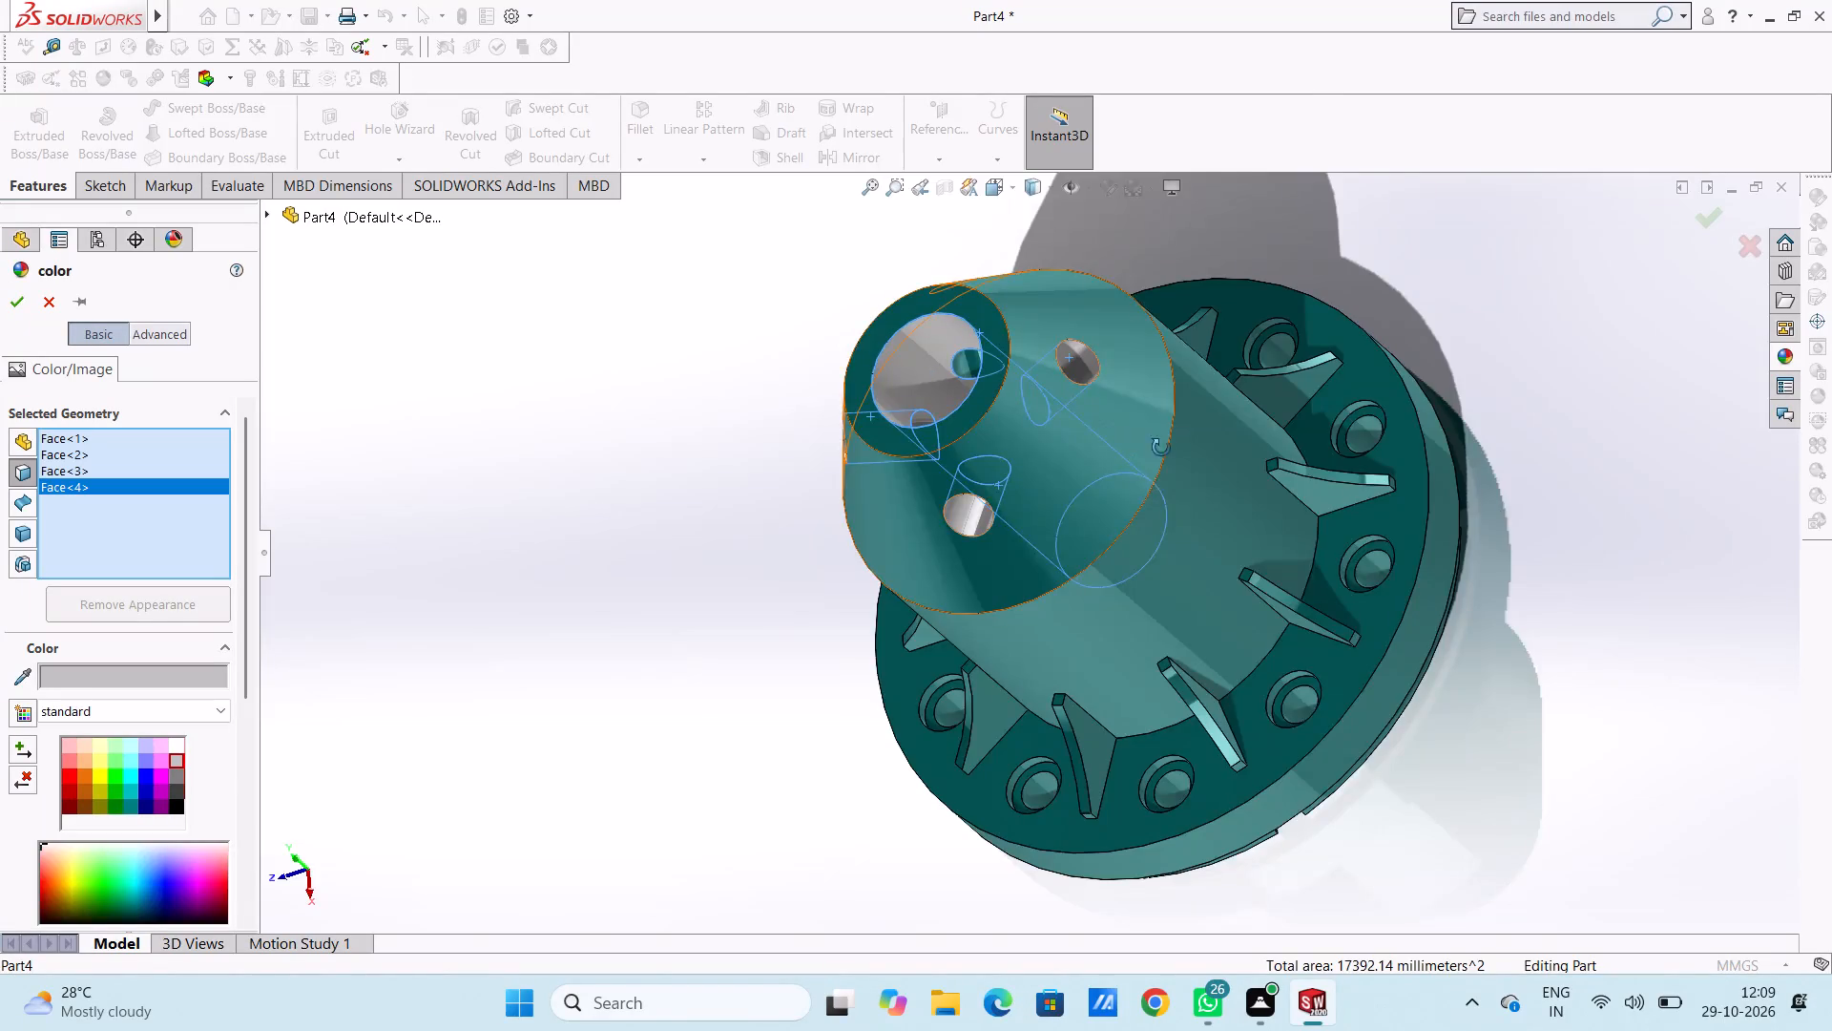
middle_drag(1161, 448, 1298, 550)
click(986, 347)
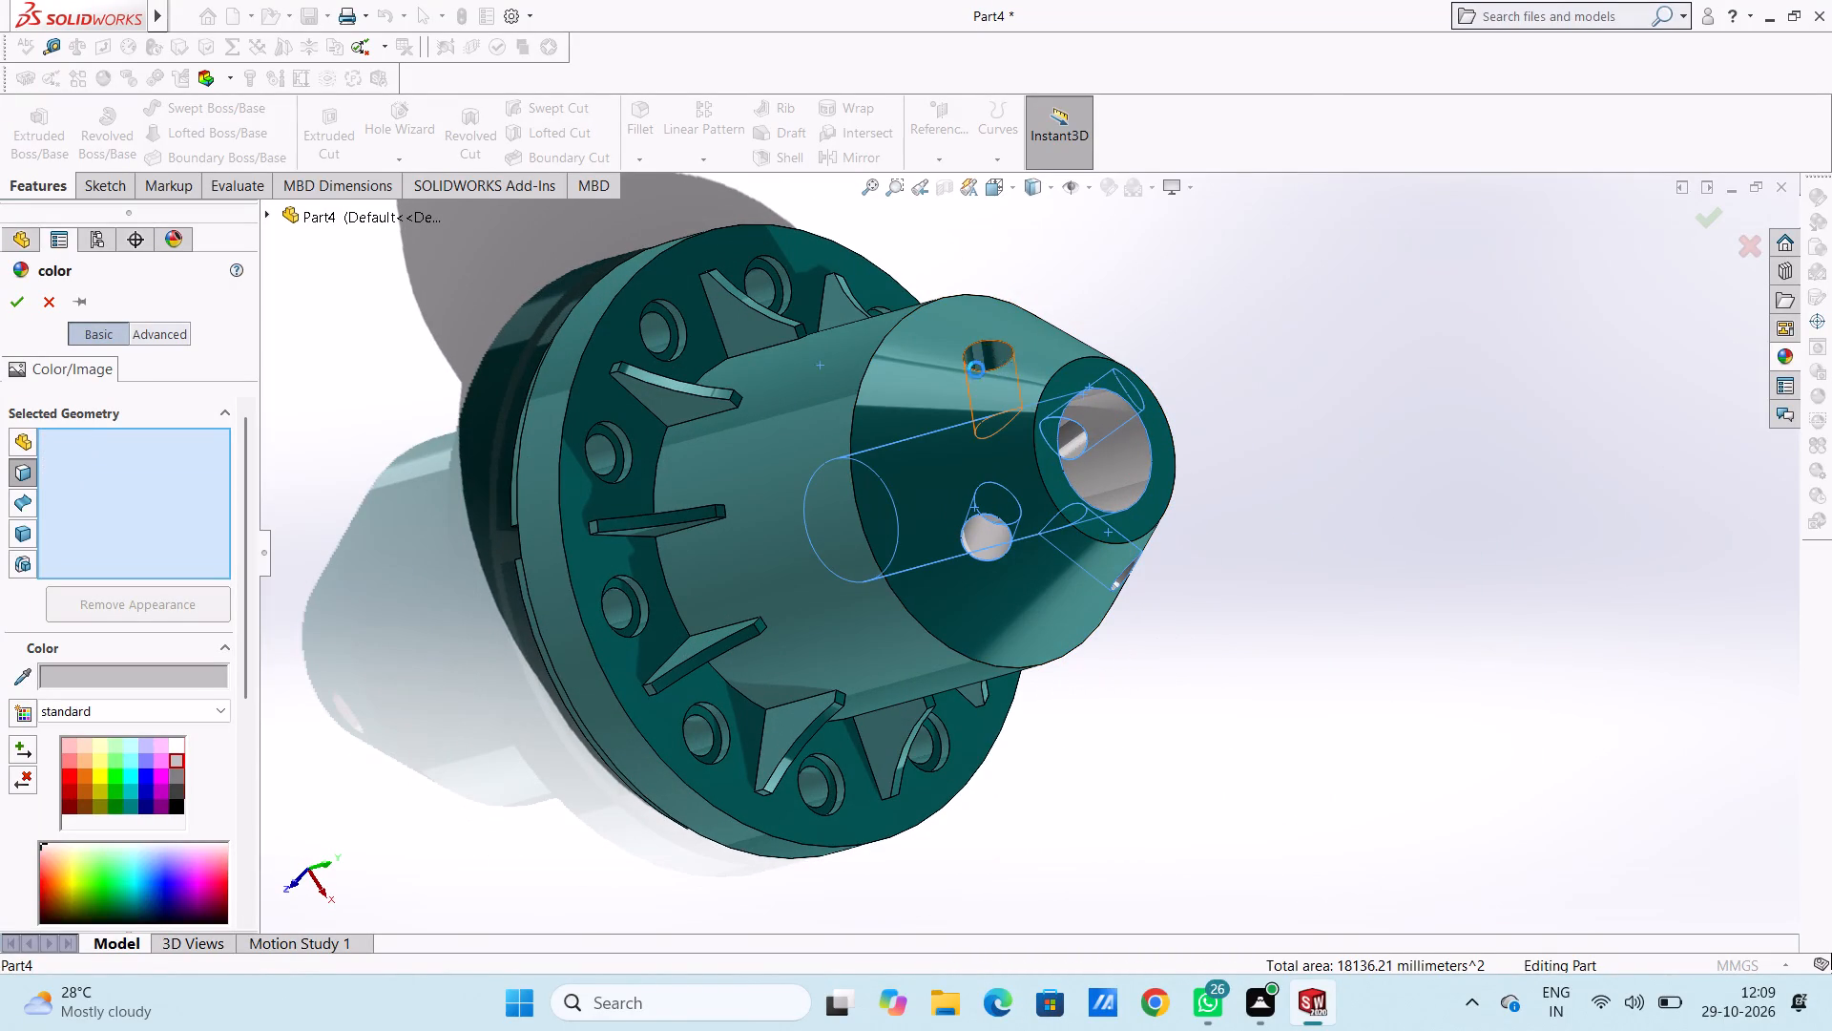
Add the slotted underside face of the base to the light grey face selection.
middle_drag(909, 659, 871, 390)
middle_drag(857, 695, 983, 369)
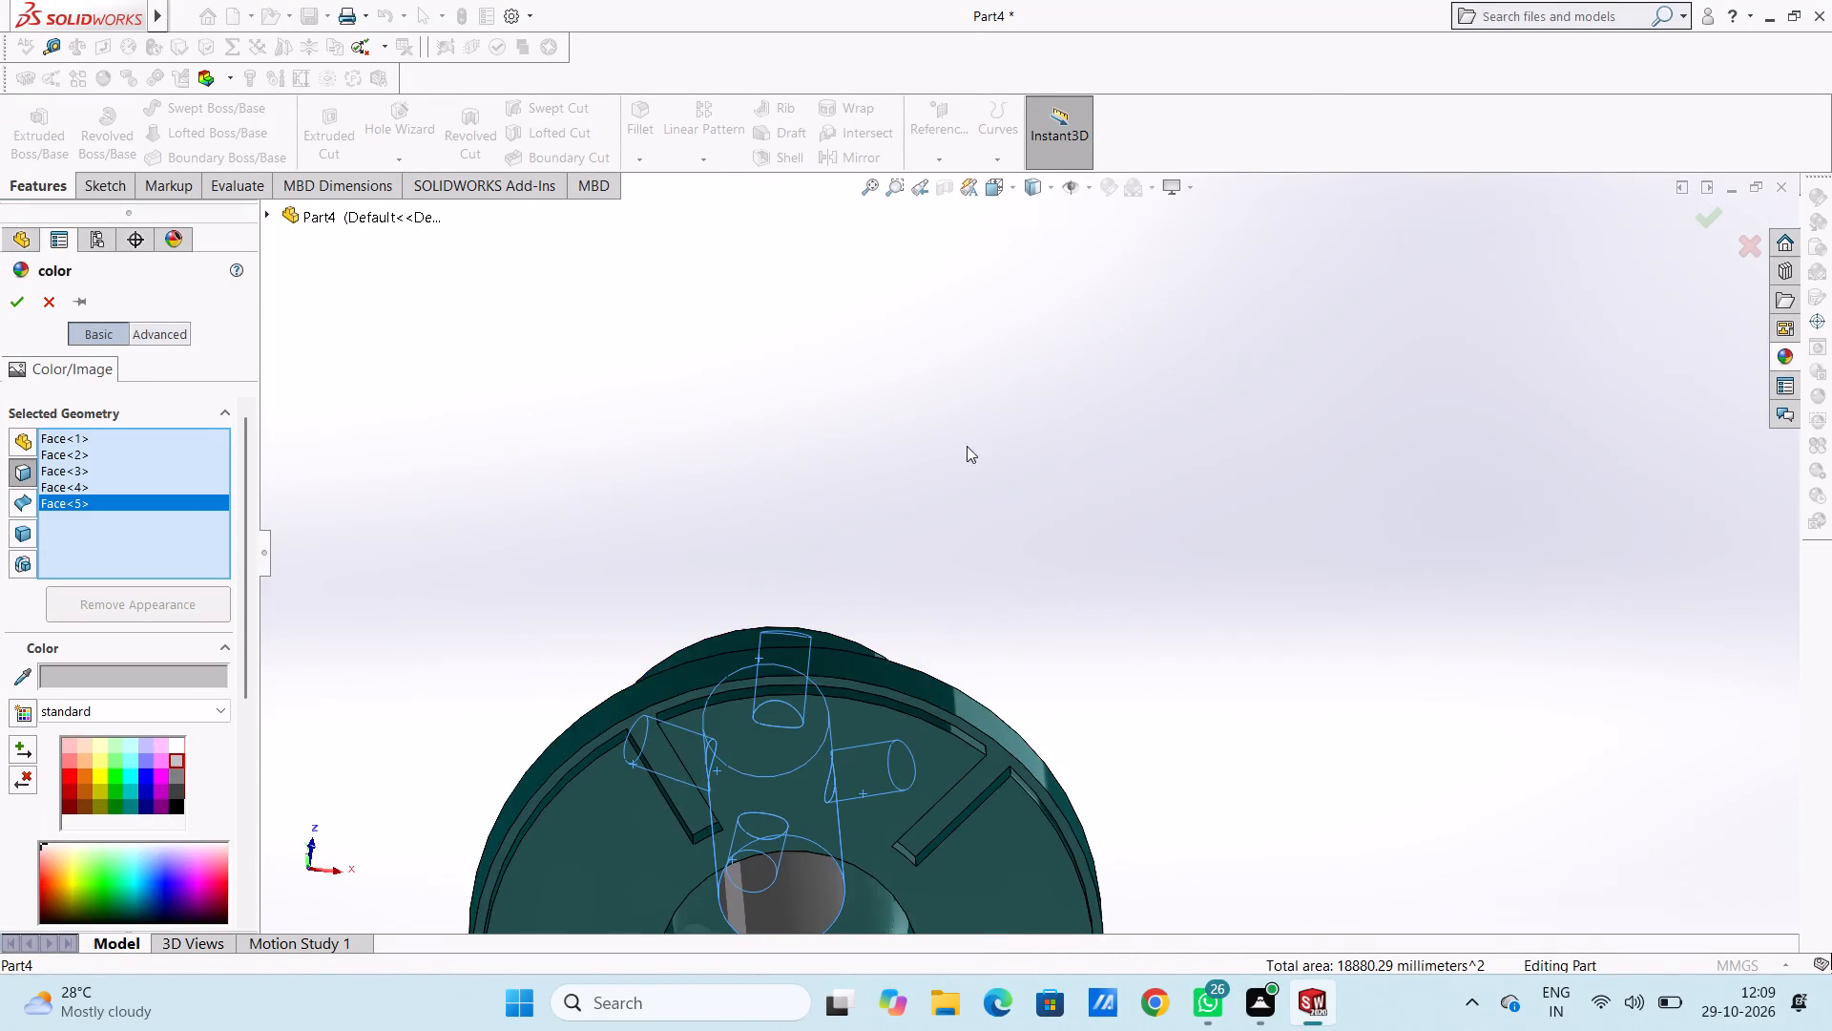
scroll(949, 704, up, 4)
scroll(937, 731, down, 4)
click(910, 516)
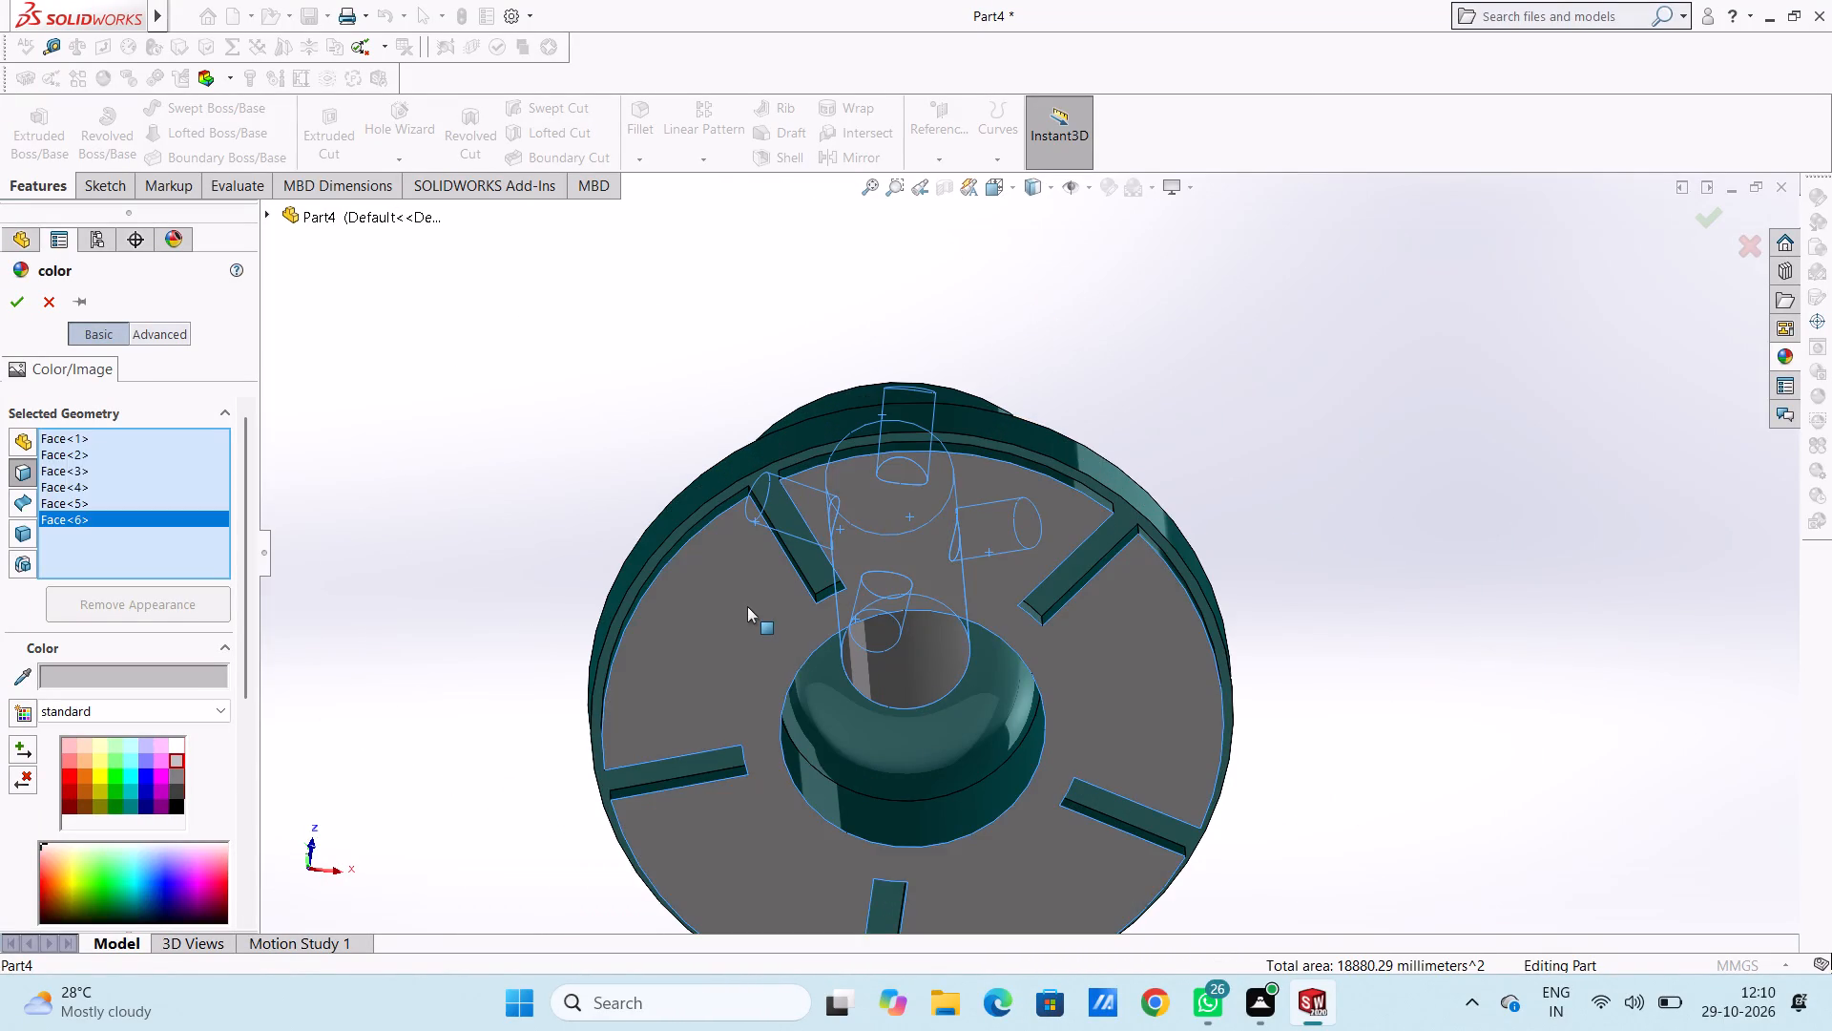
click(747, 606)
click(745, 611)
Add the five outer rim faces of the raised base between the slots to the light grey selection.
middle_drag(1123, 432, 1122, 436)
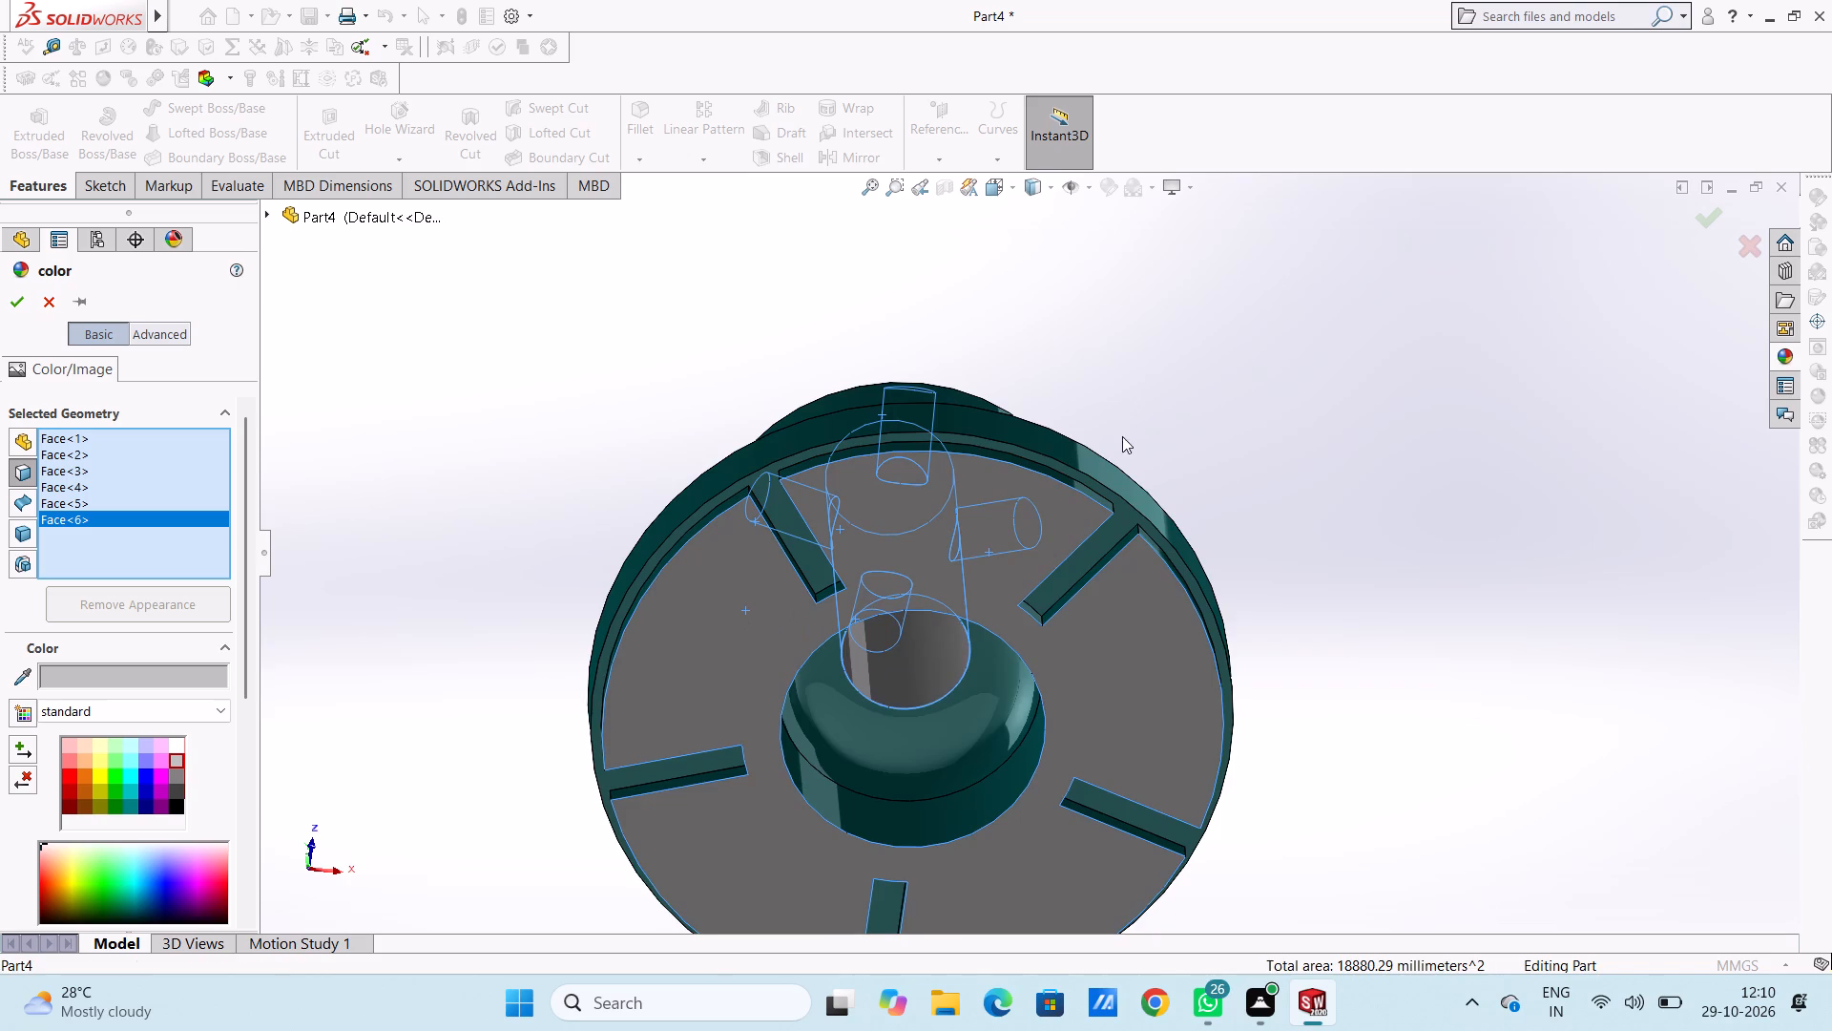
middle_drag(1122, 436, 1097, 576)
click(1079, 518)
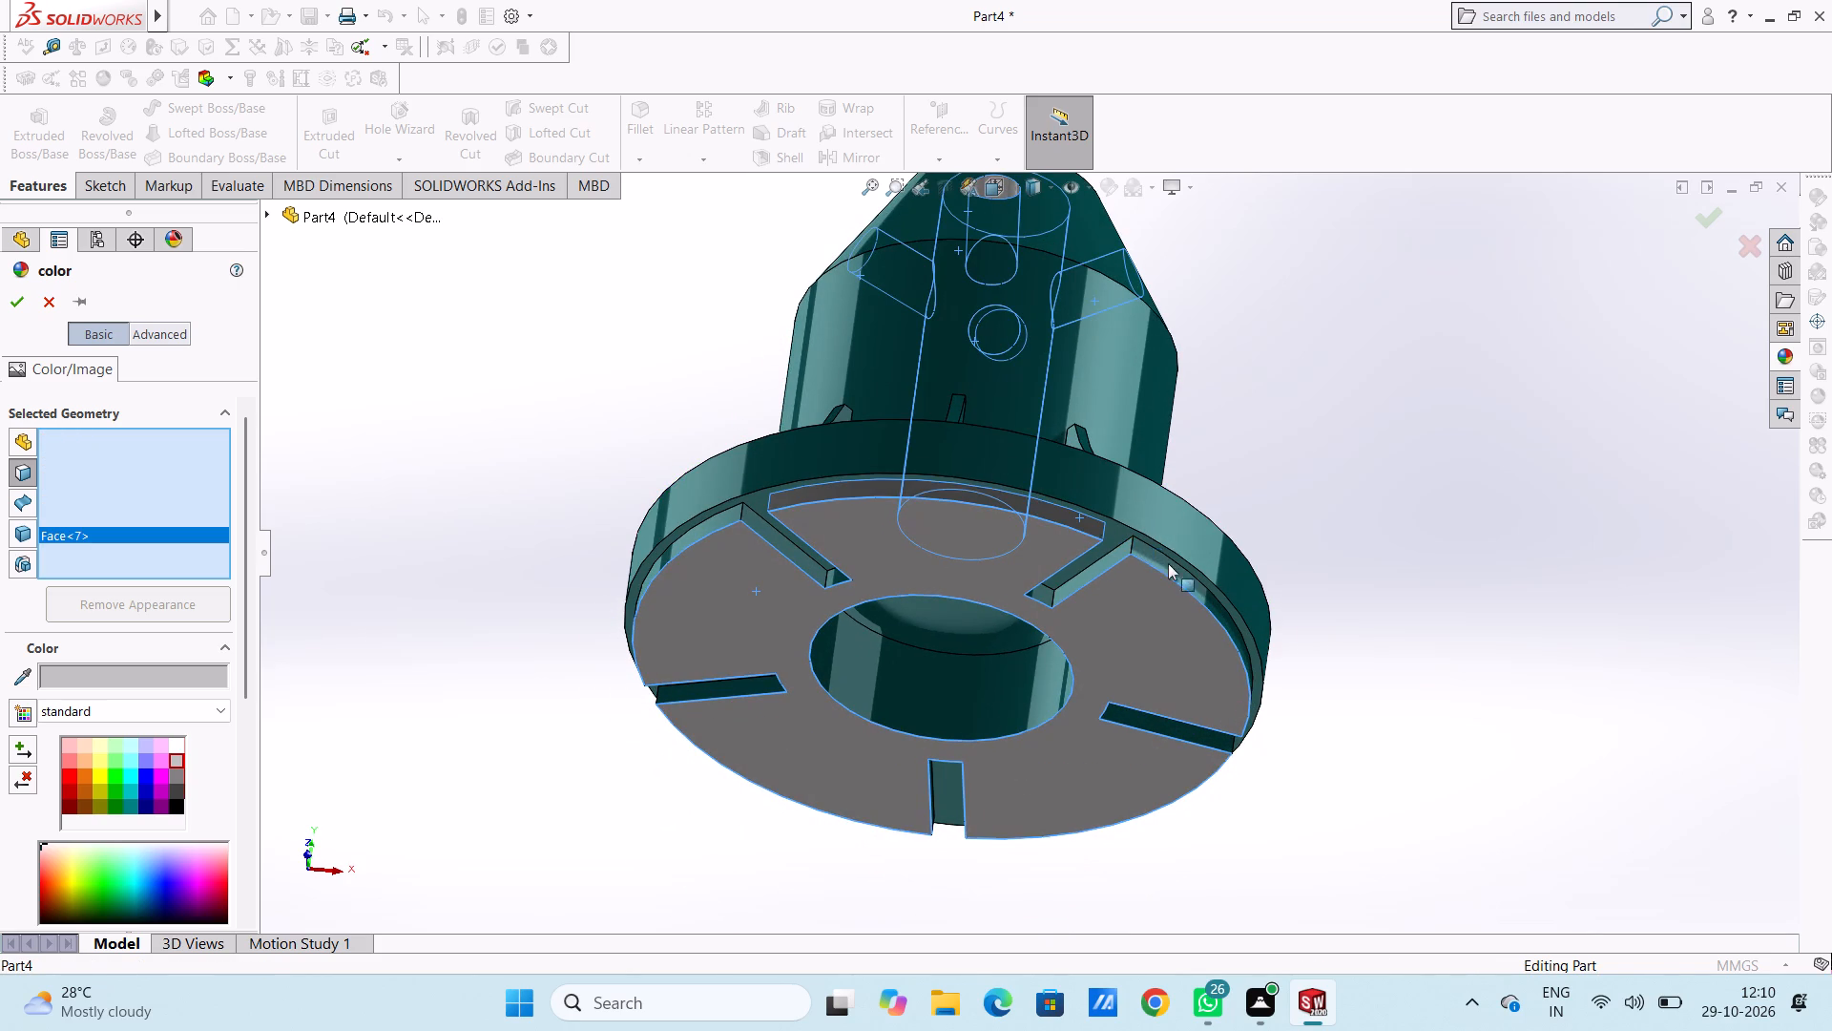
click(1170, 571)
middle_drag(1190, 681, 985, 533)
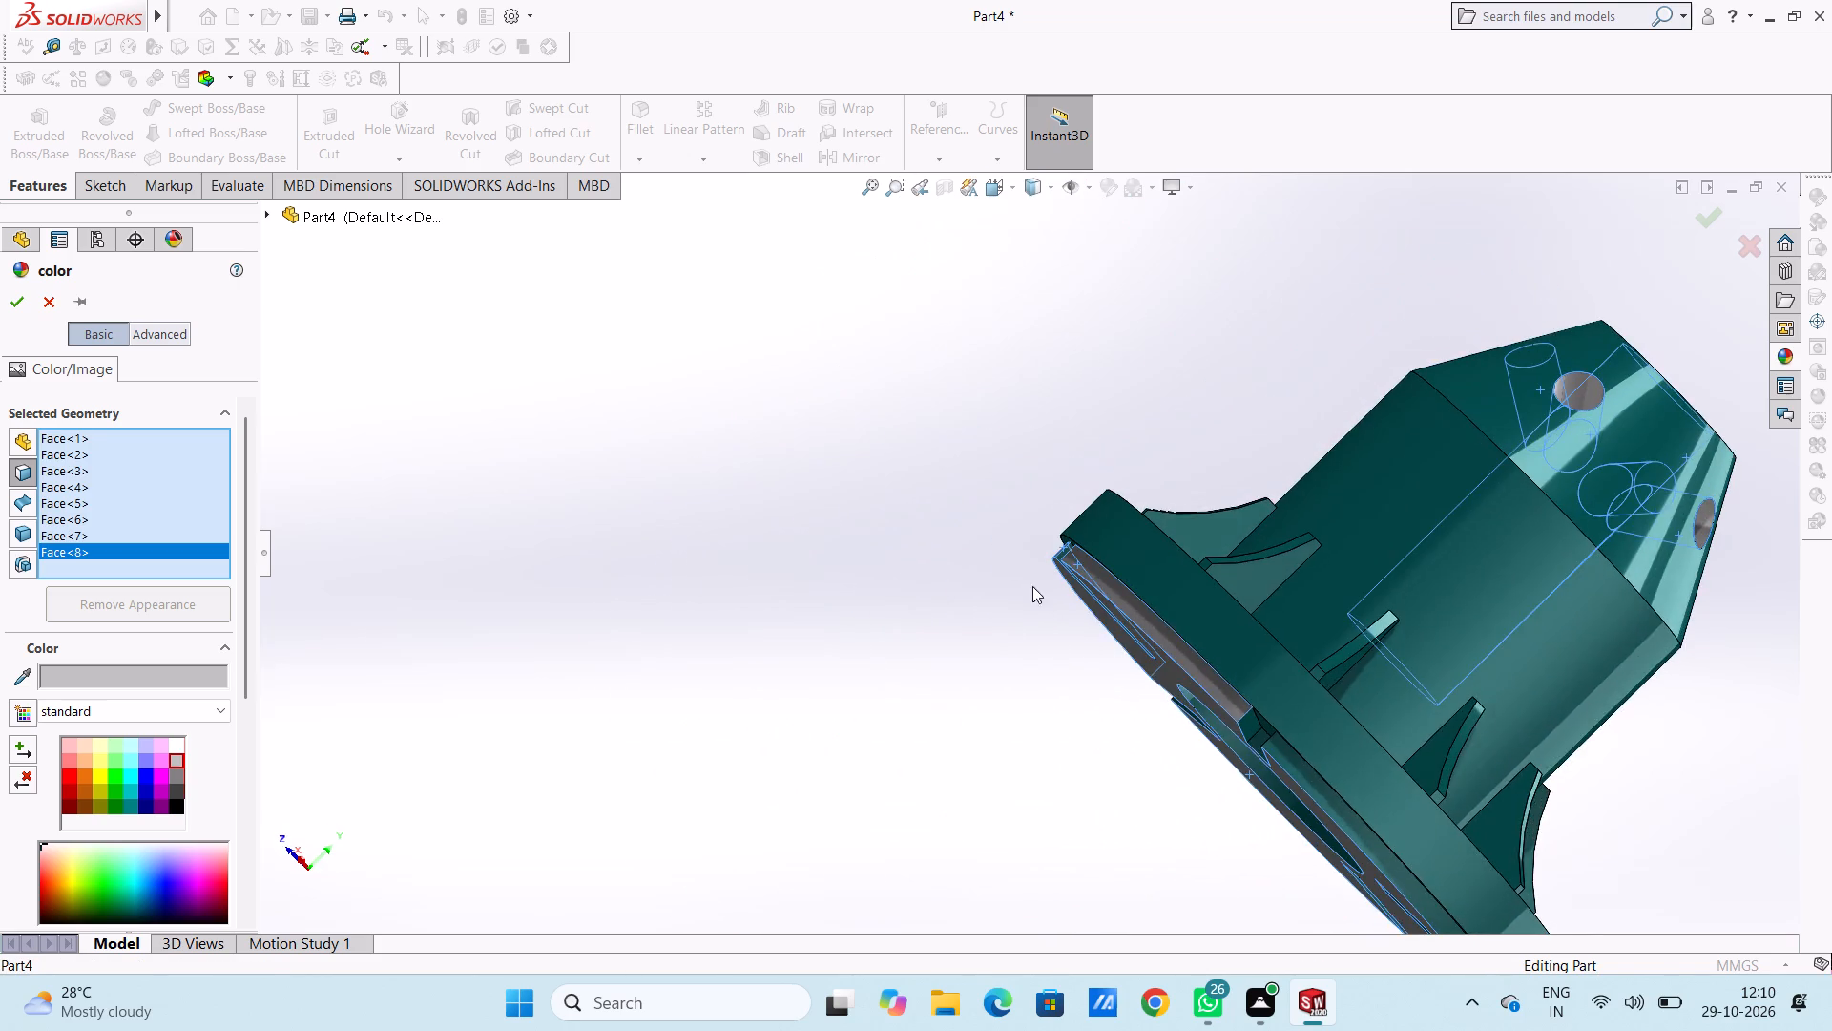
scroll(1415, 735, up, 2)
scroll(1442, 854, down, 4)
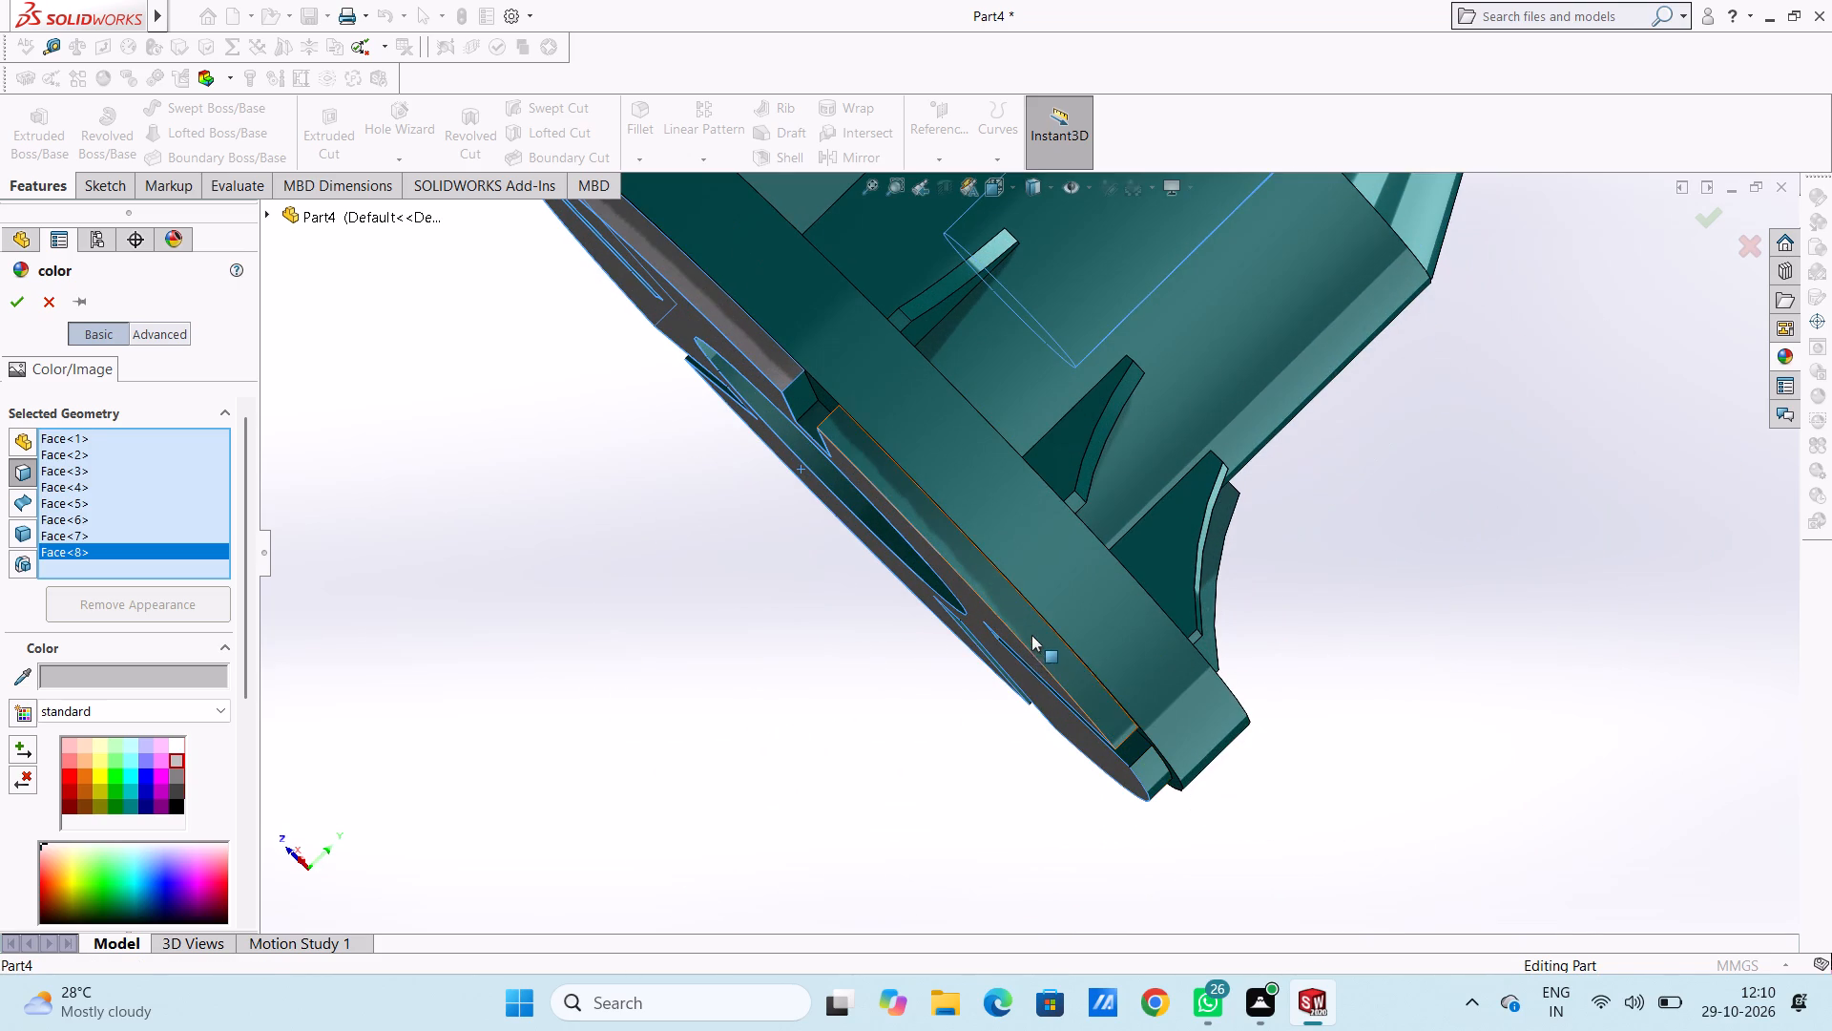
click(1031, 635)
middle_drag(1144, 718, 1034, 522)
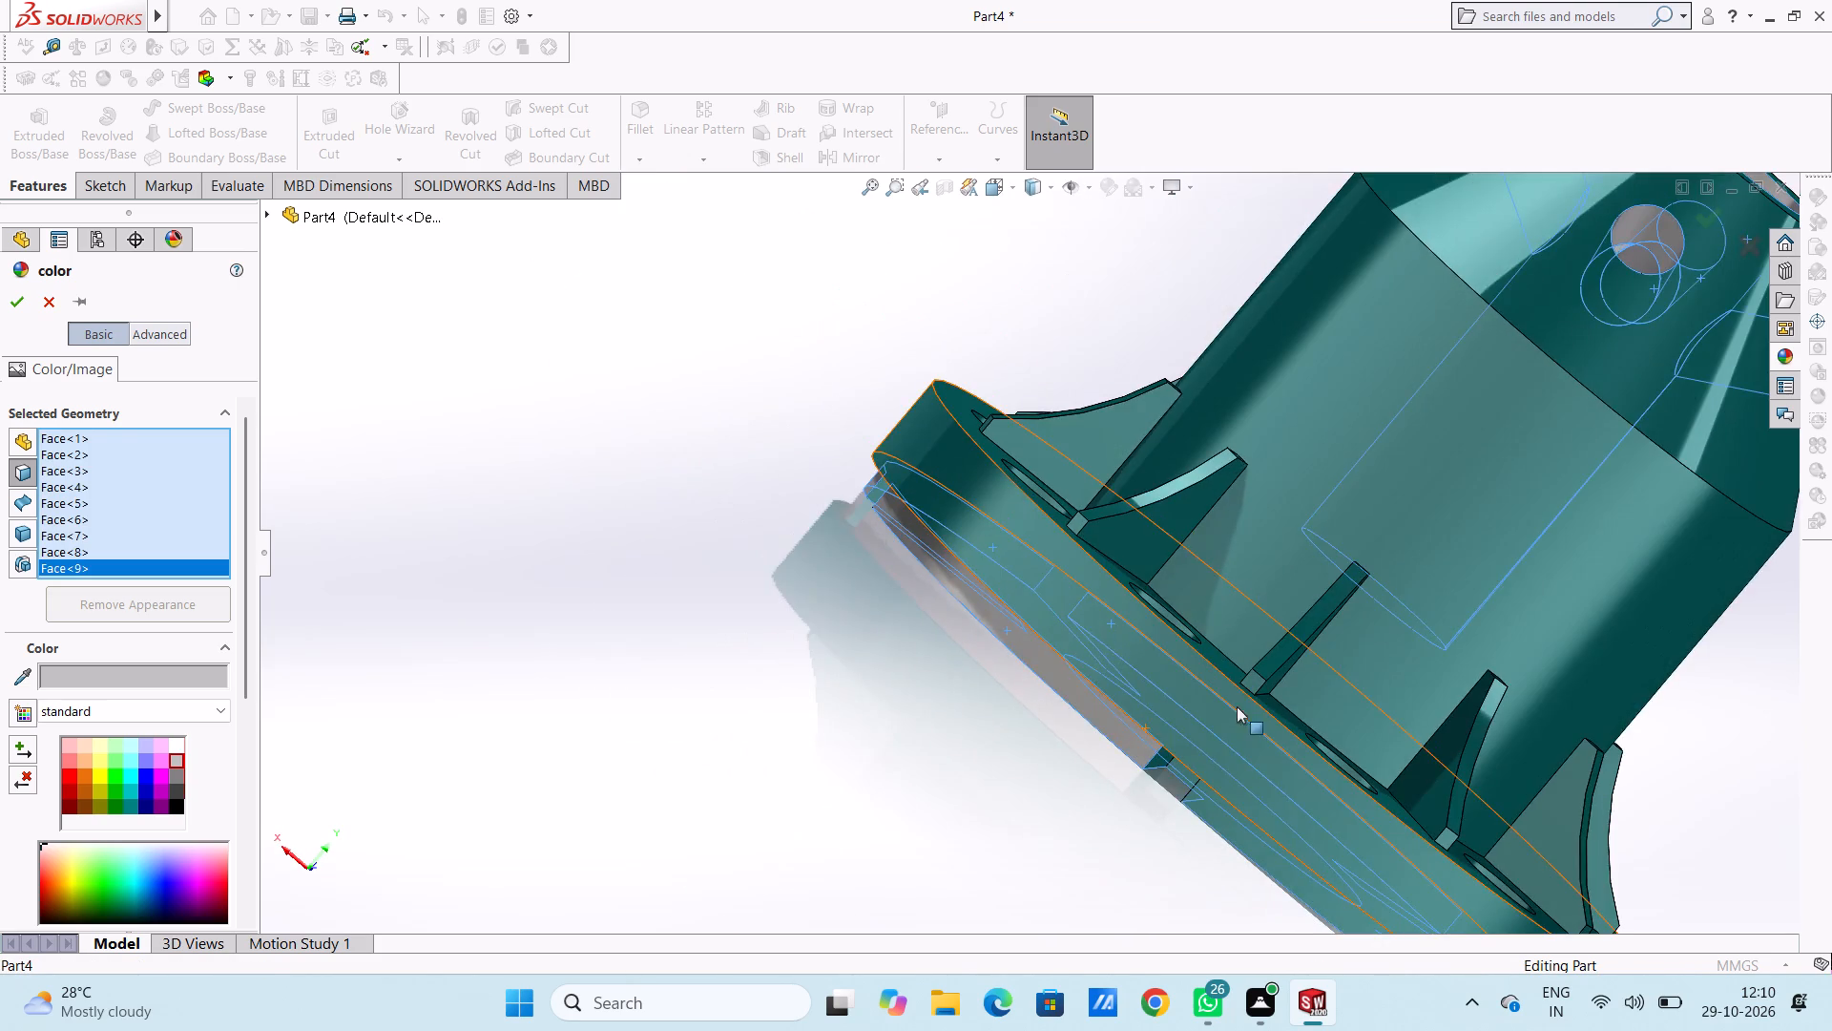
scroll(1238, 704, up, 4)
scroll(1263, 781, down, 4)
click(1162, 707)
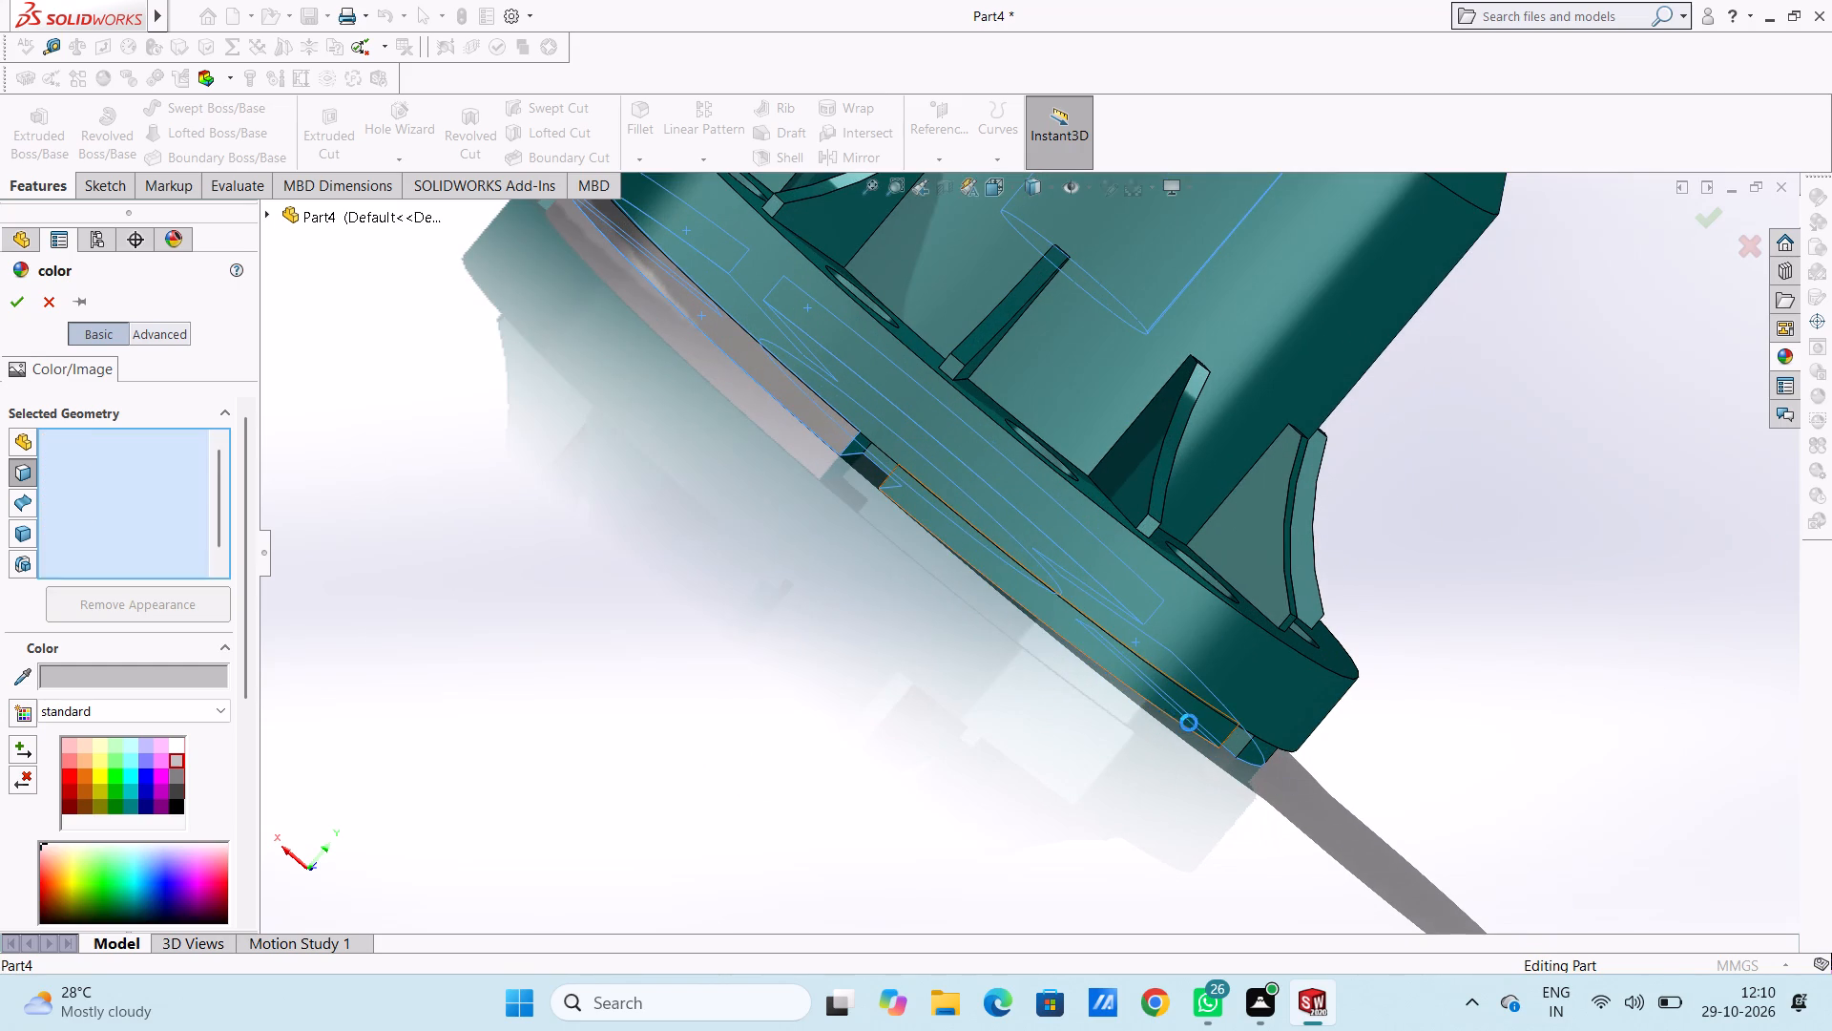
middle_drag(1381, 783, 1225, 532)
scroll(1338, 759, up, 5)
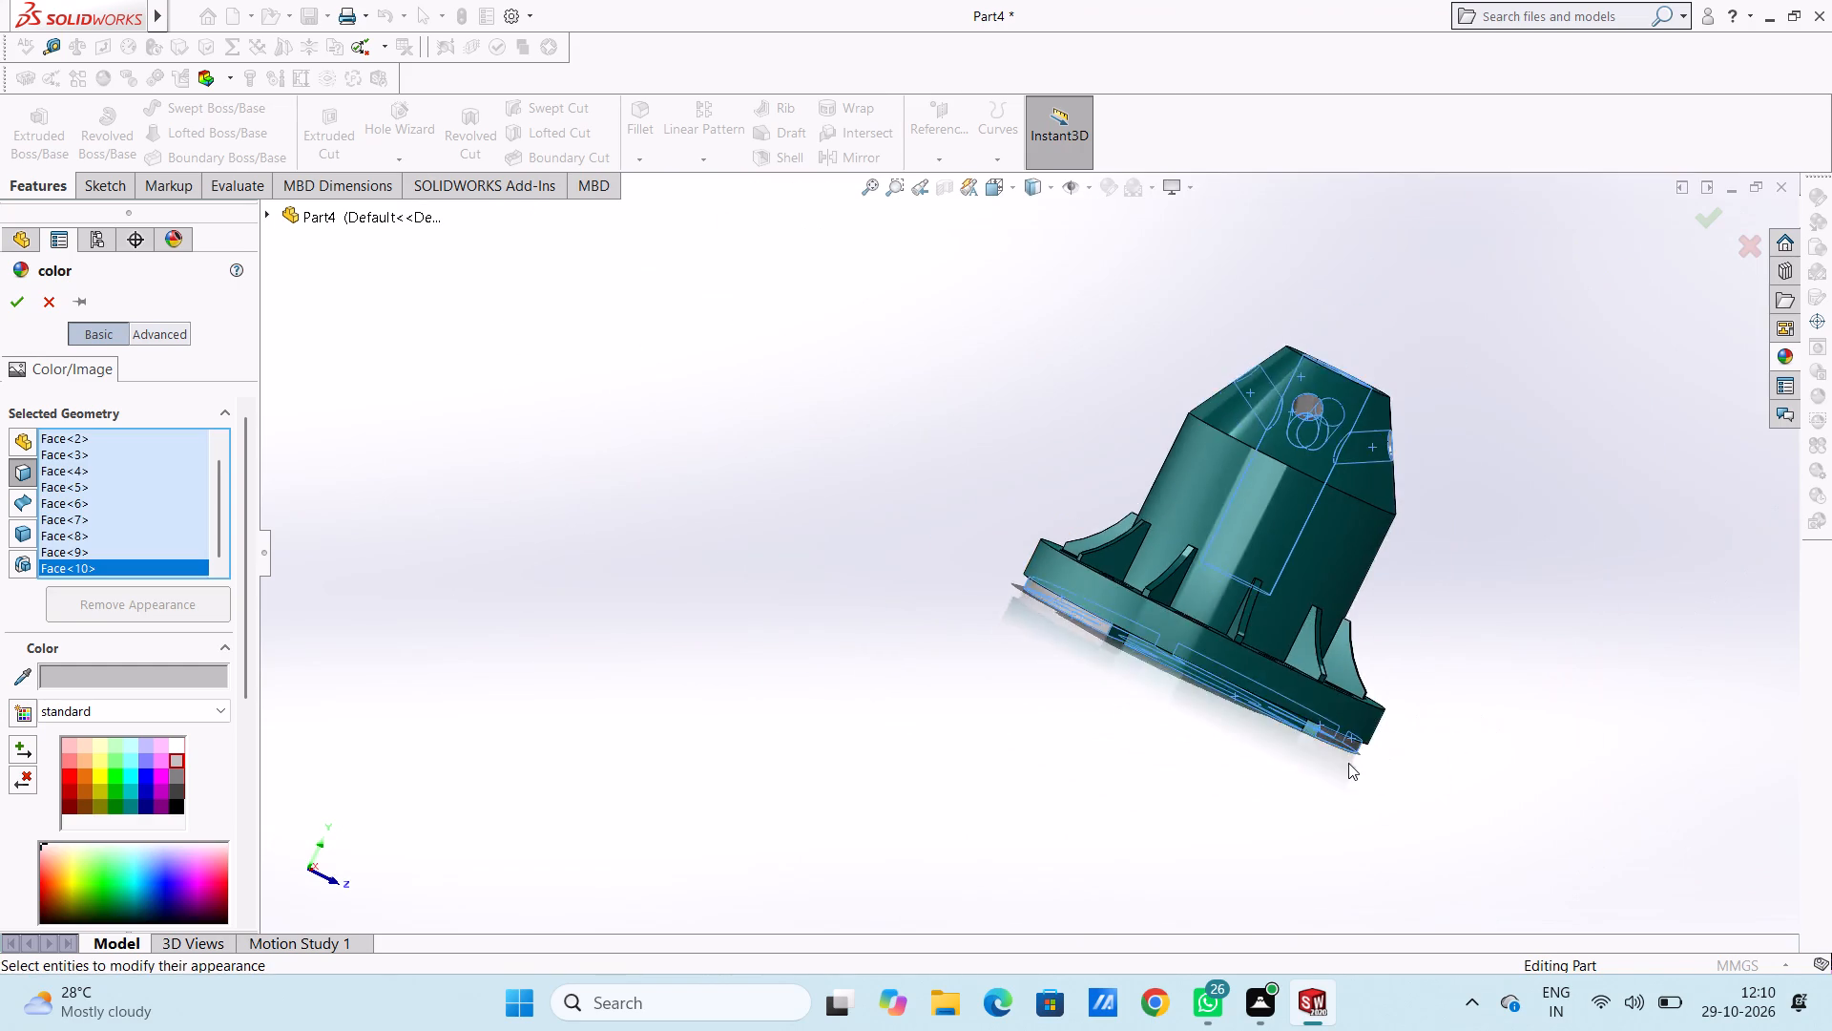
scroll(1348, 763, down, 4)
click(1064, 579)
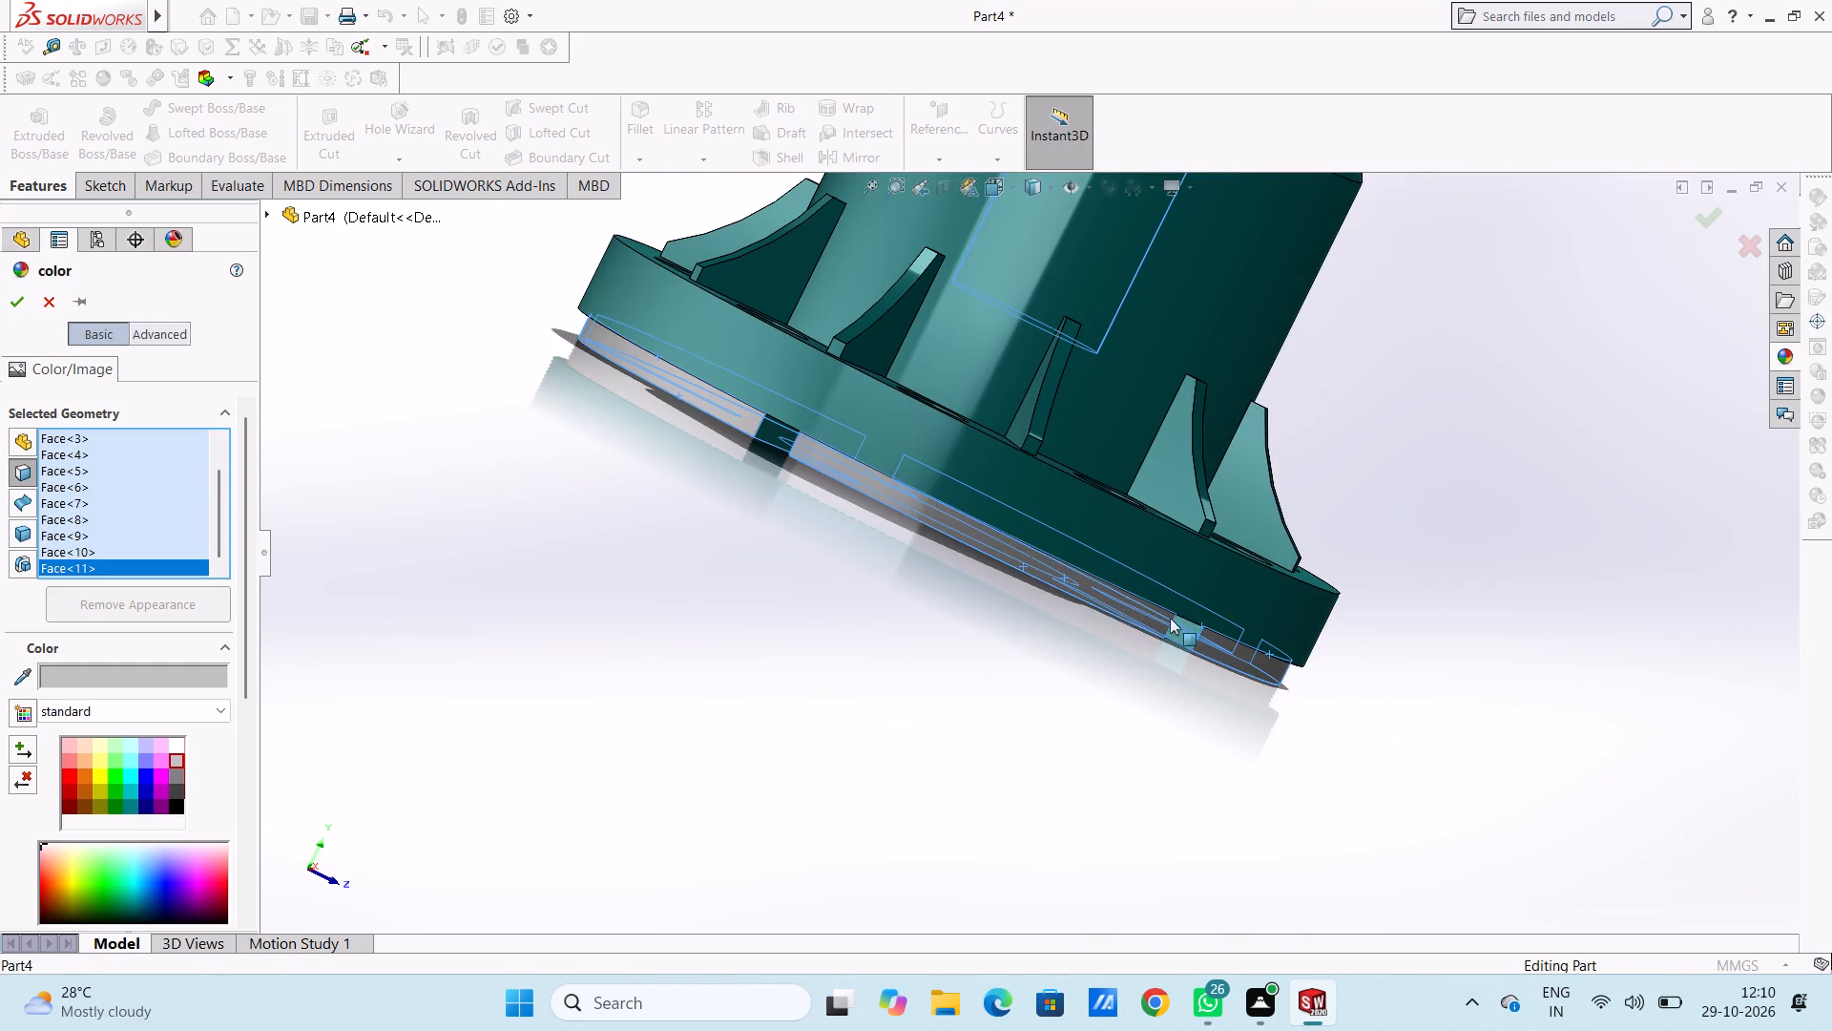
Add the counterbore wall, ledge and through-hole faces of two neighbouring flange holes to the light grey selection.
scroll(1462, 607, up, 4)
middle_drag(1352, 491, 1327, 739)
scroll(1080, 583, down, 11)
click(1080, 427)
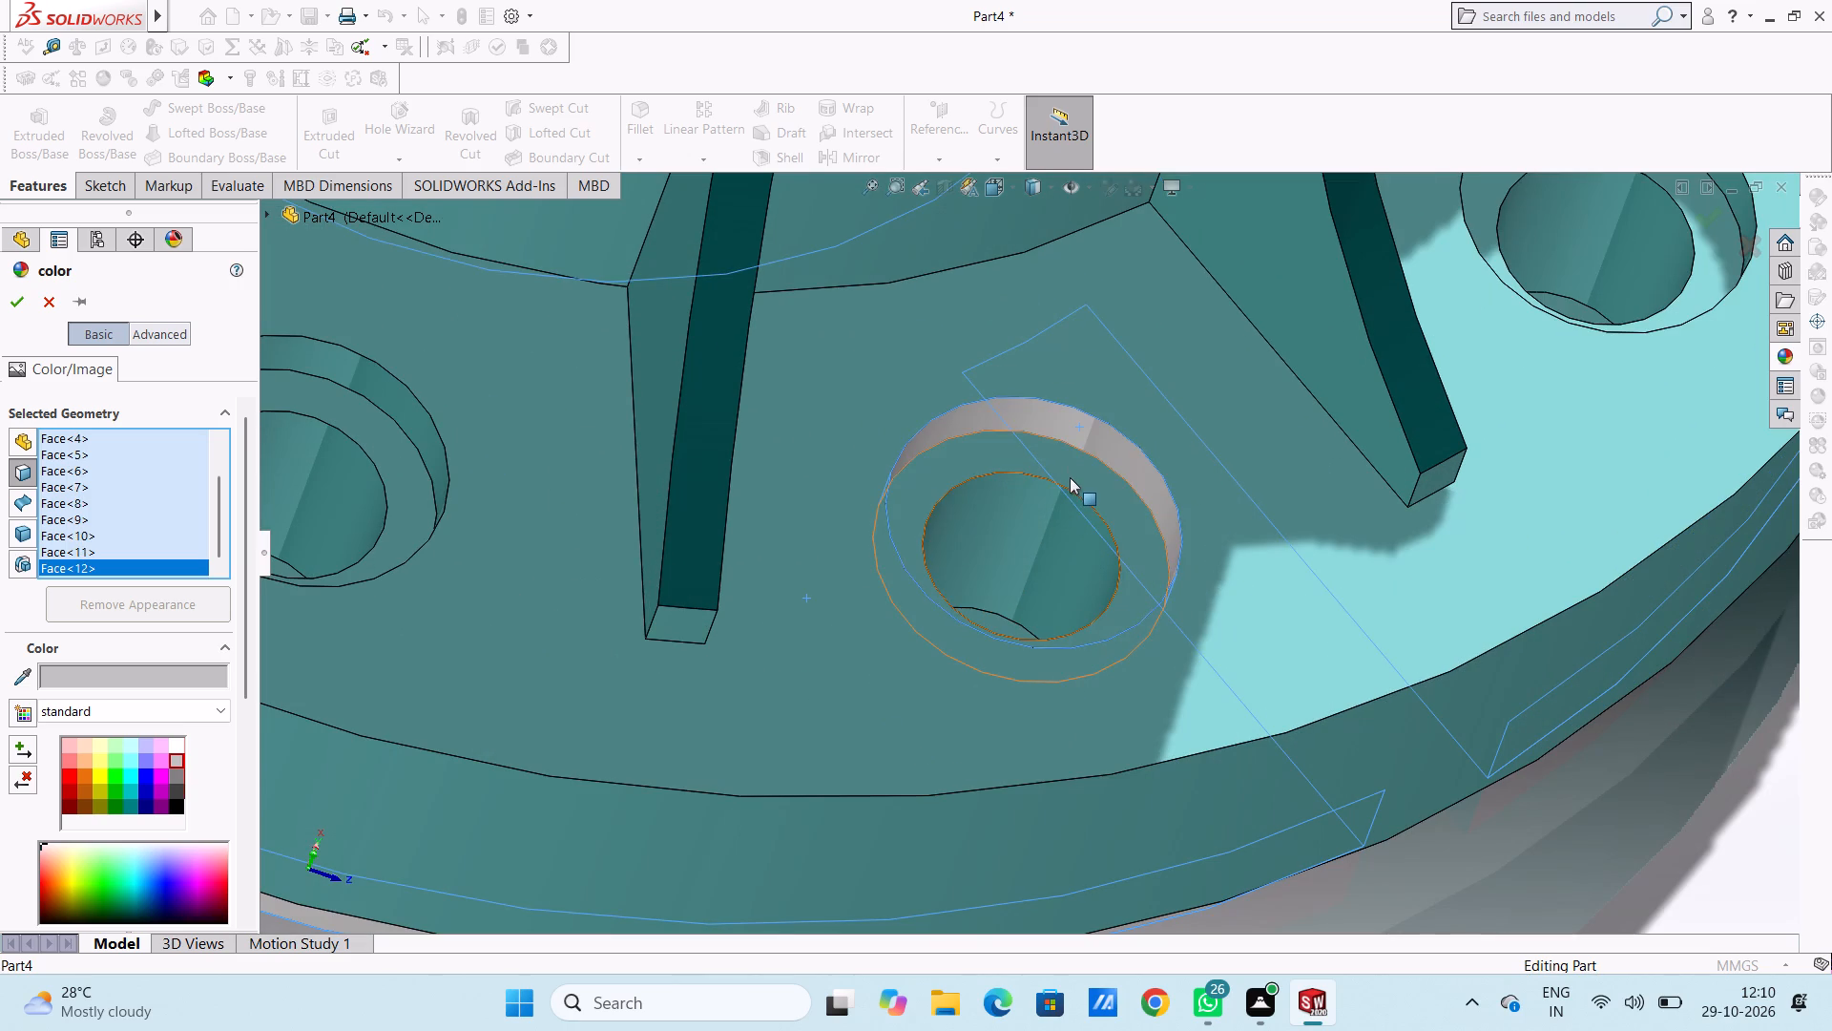
click(1070, 477)
click(1049, 527)
scroll(1346, 402, up, 5)
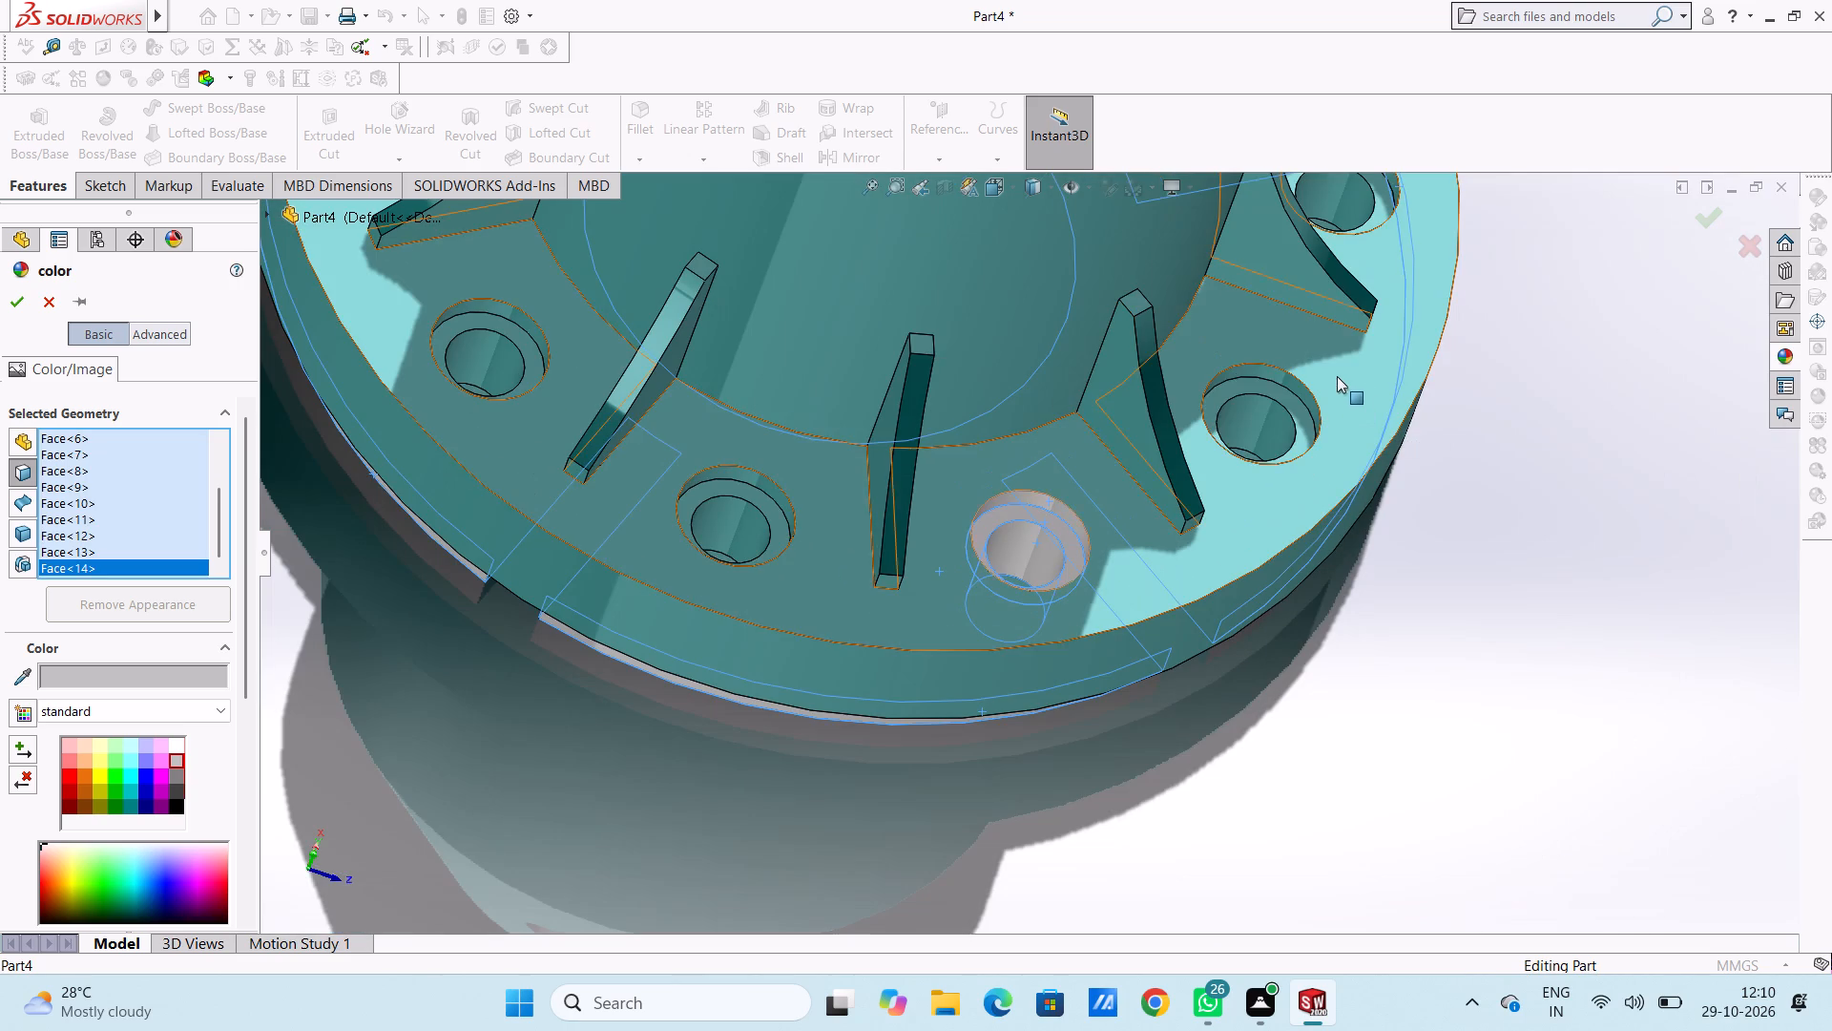
click(1276, 401)
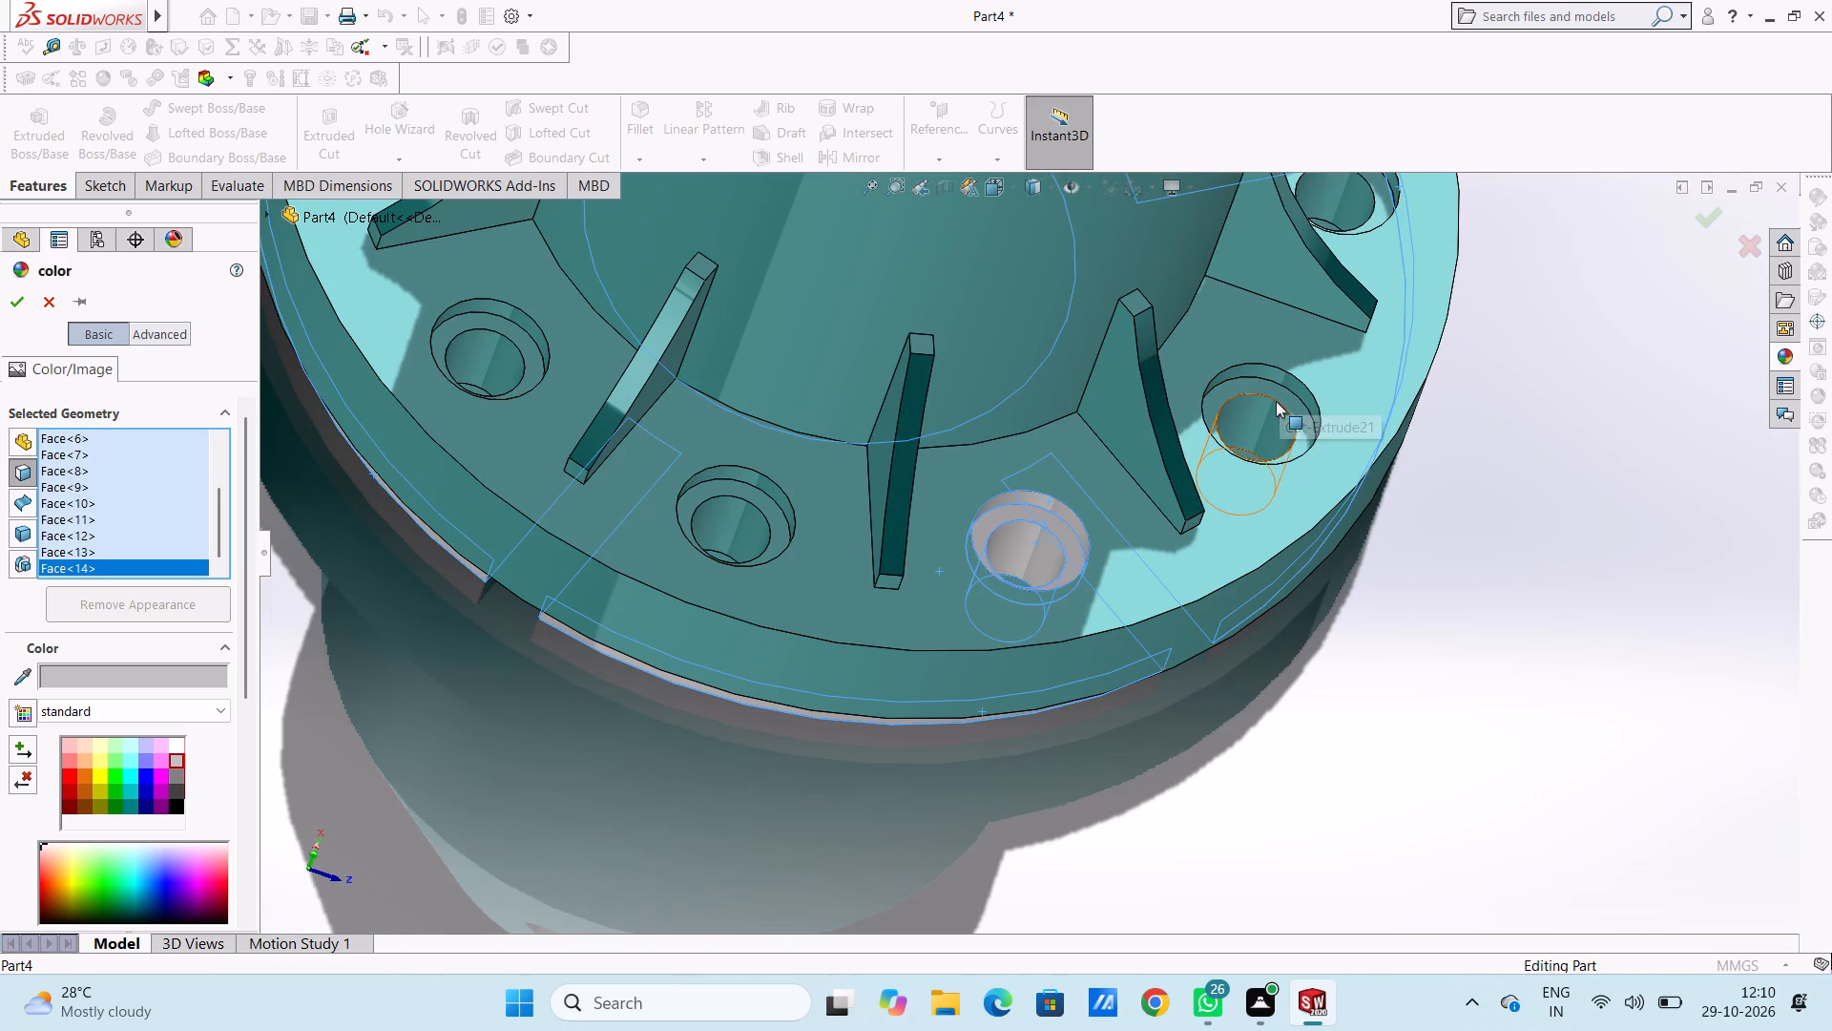
click(1289, 375)
click(1284, 389)
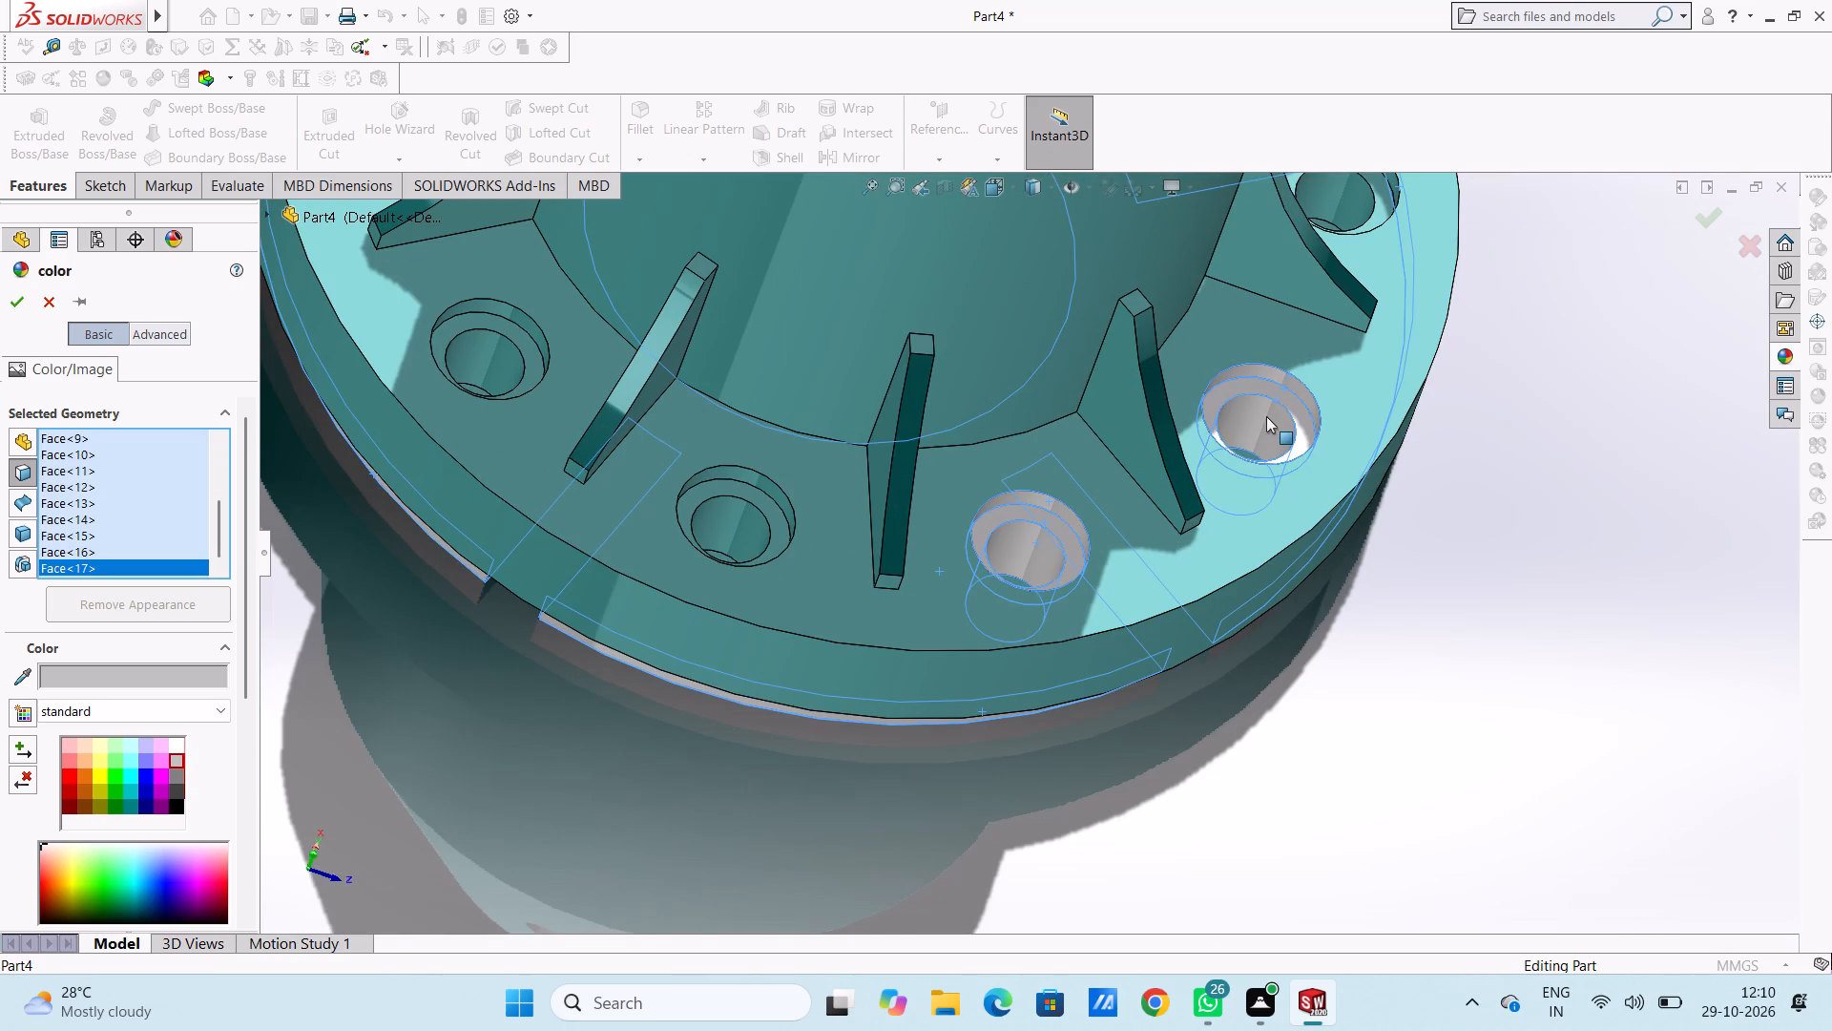
Add the through-hole, ledge and counterbore wall faces of the next two uncoloured flange holes to the light grey selection.
click(751, 511)
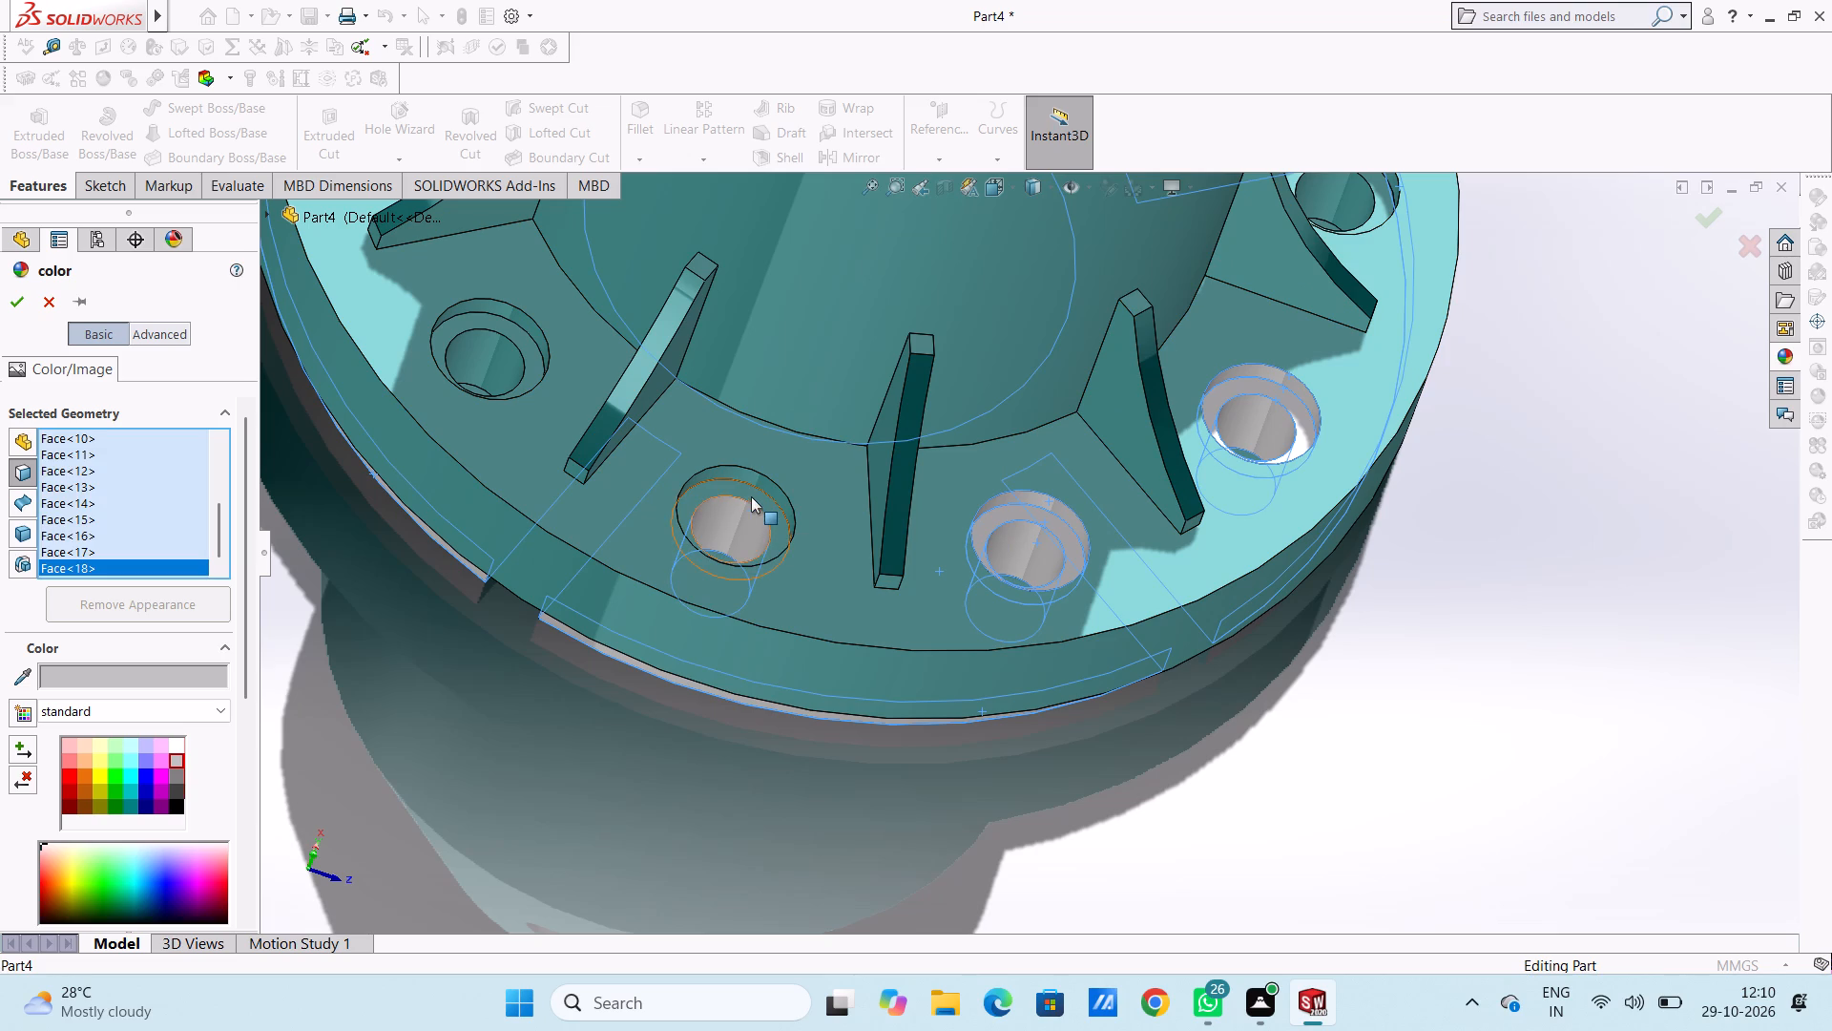
click(751, 496)
click(752, 484)
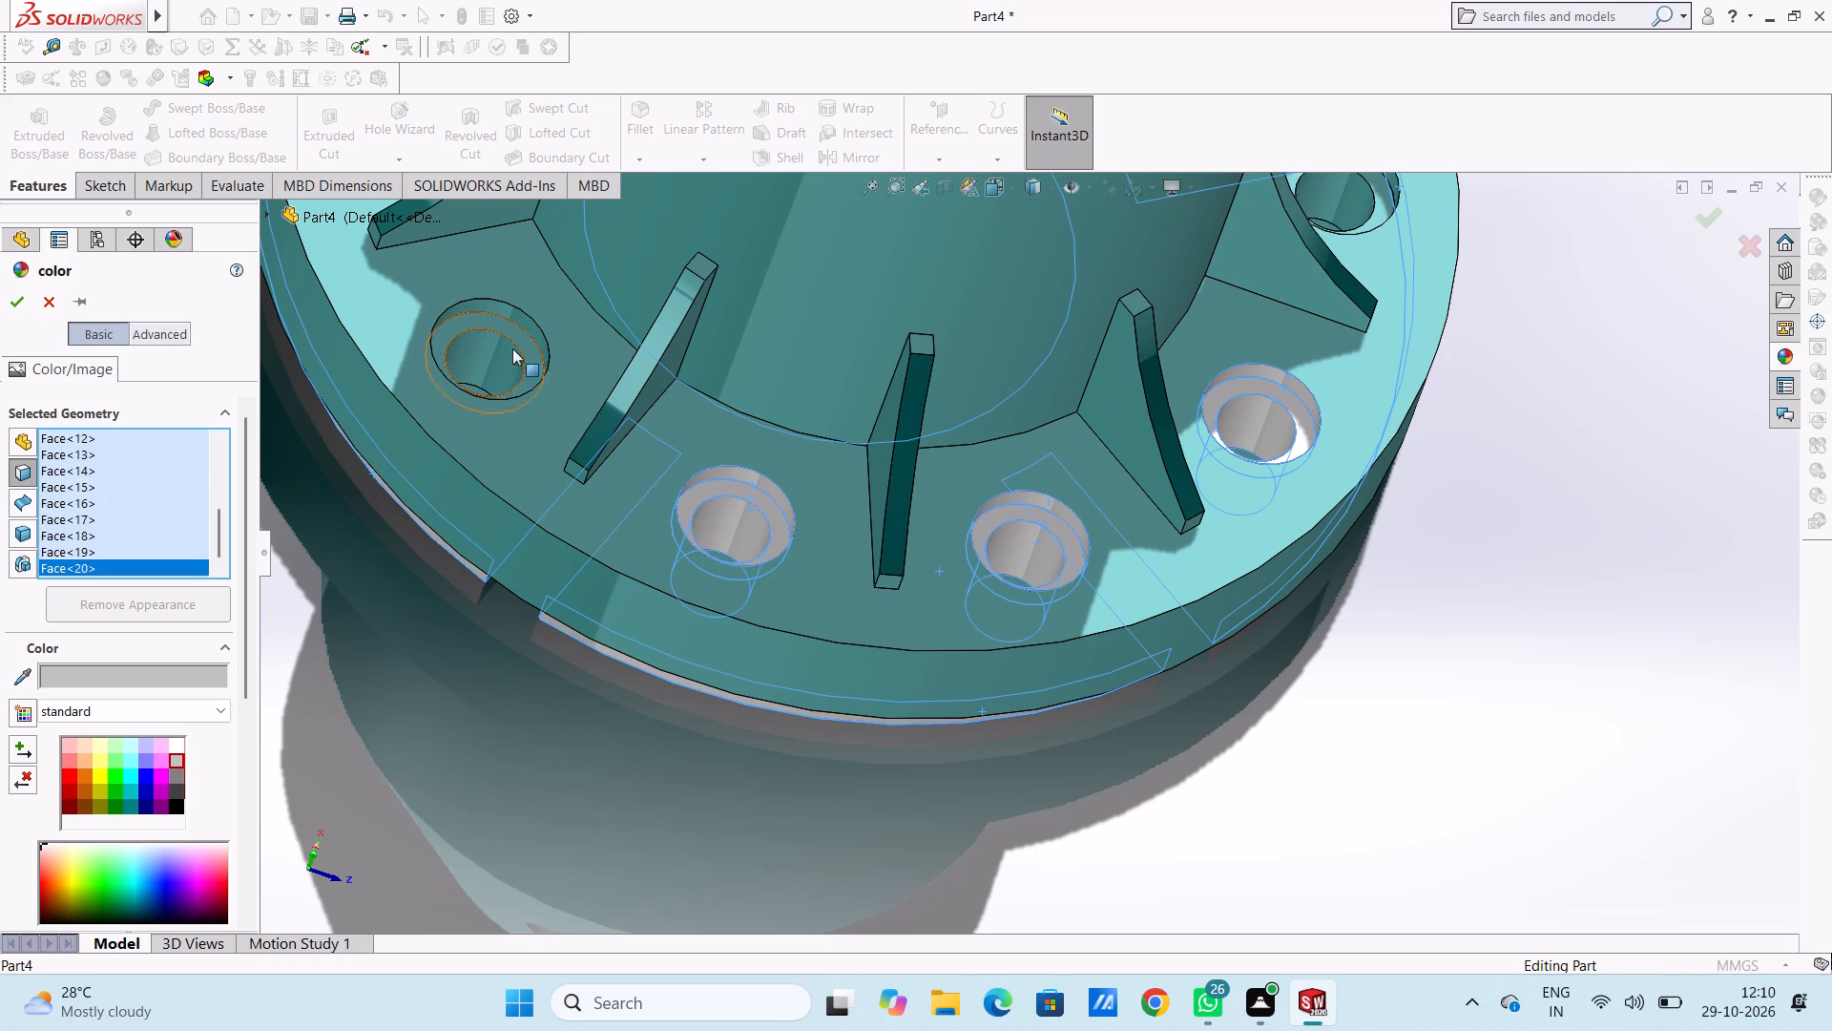
click(501, 352)
click(504, 329)
click(507, 322)
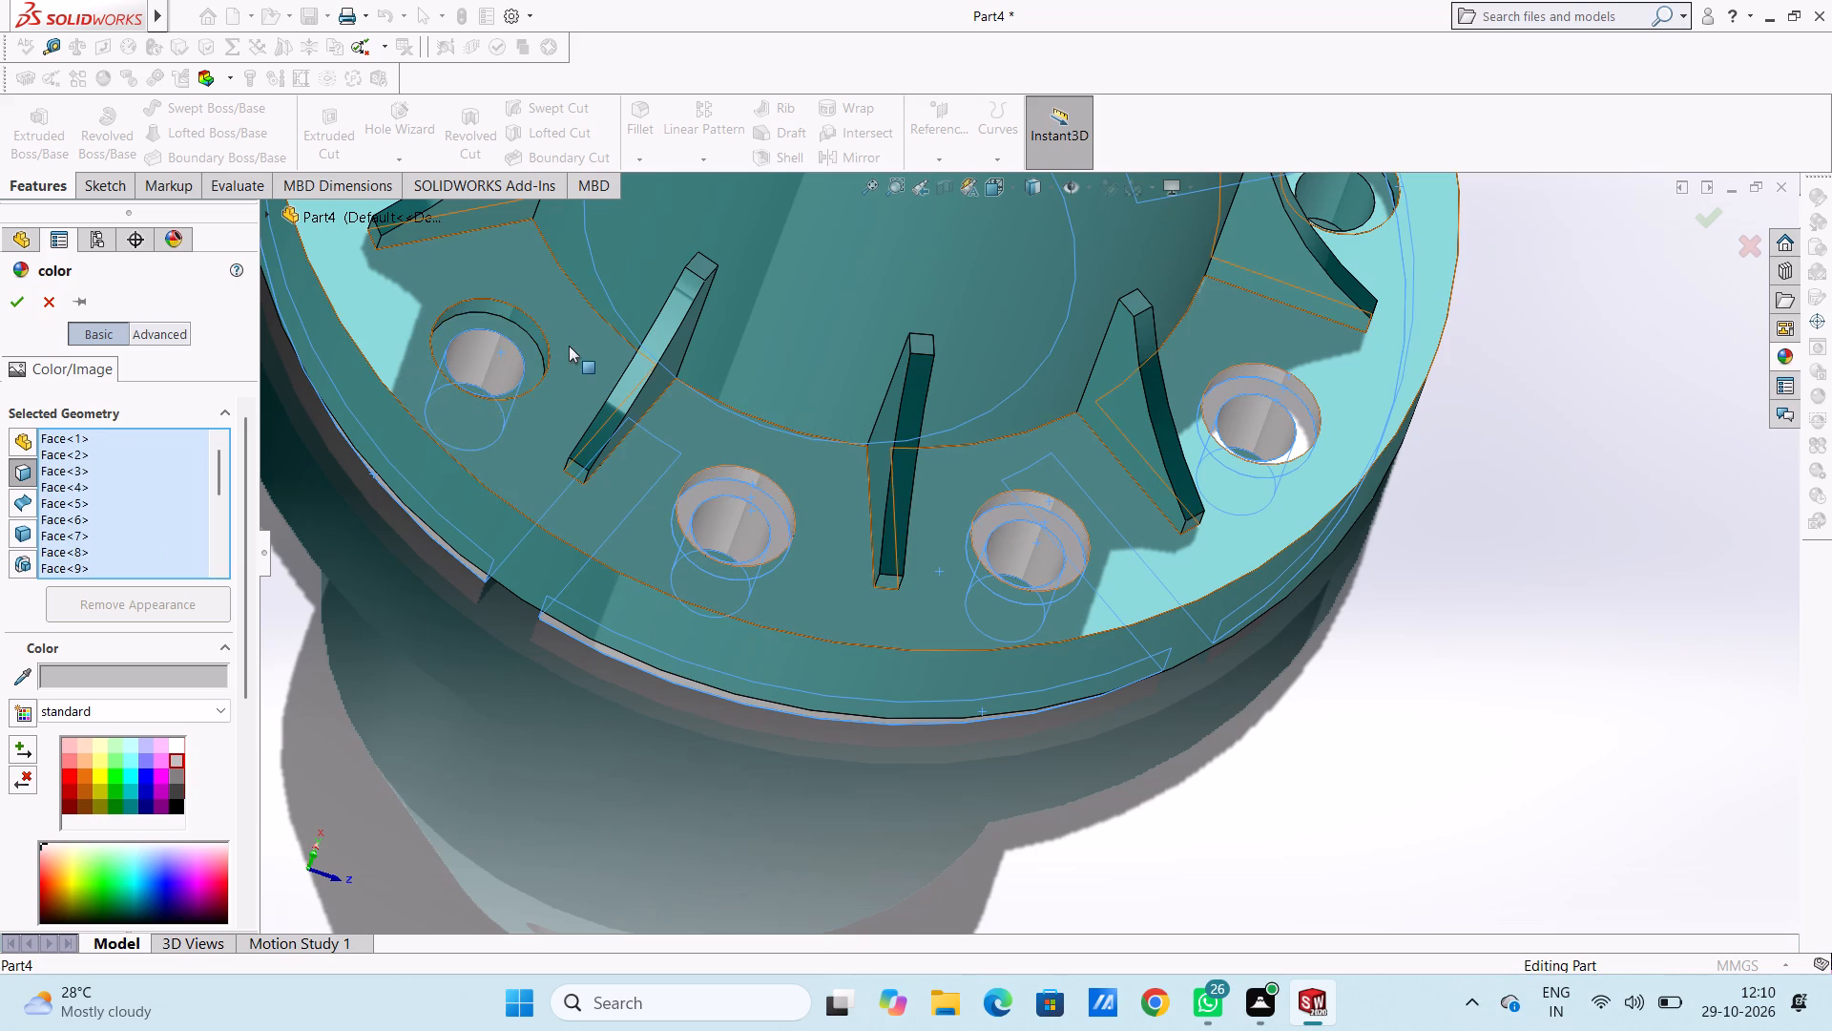
click(507, 311)
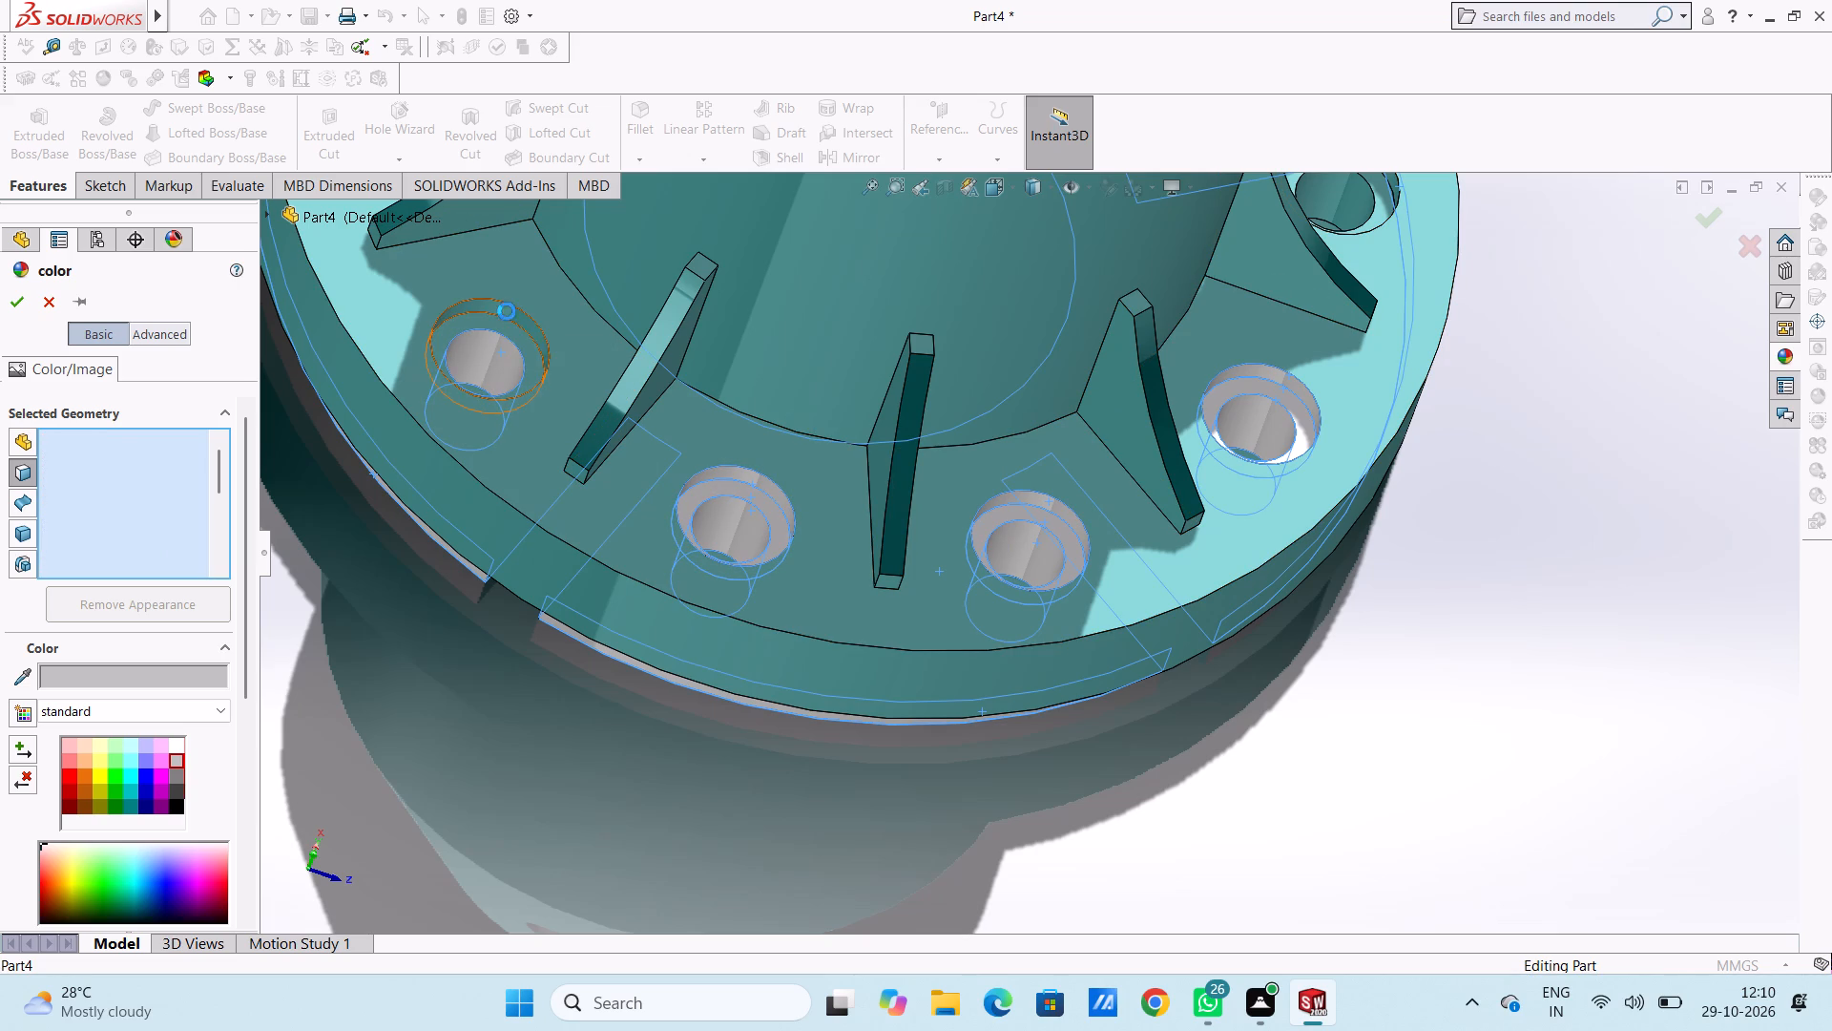
click(507, 326)
Add the three faces of each of the following two counterbored flange holes to the light grey selection.
scroll(514, 331, up, 4)
middle_drag(591, 372, 640, 337)
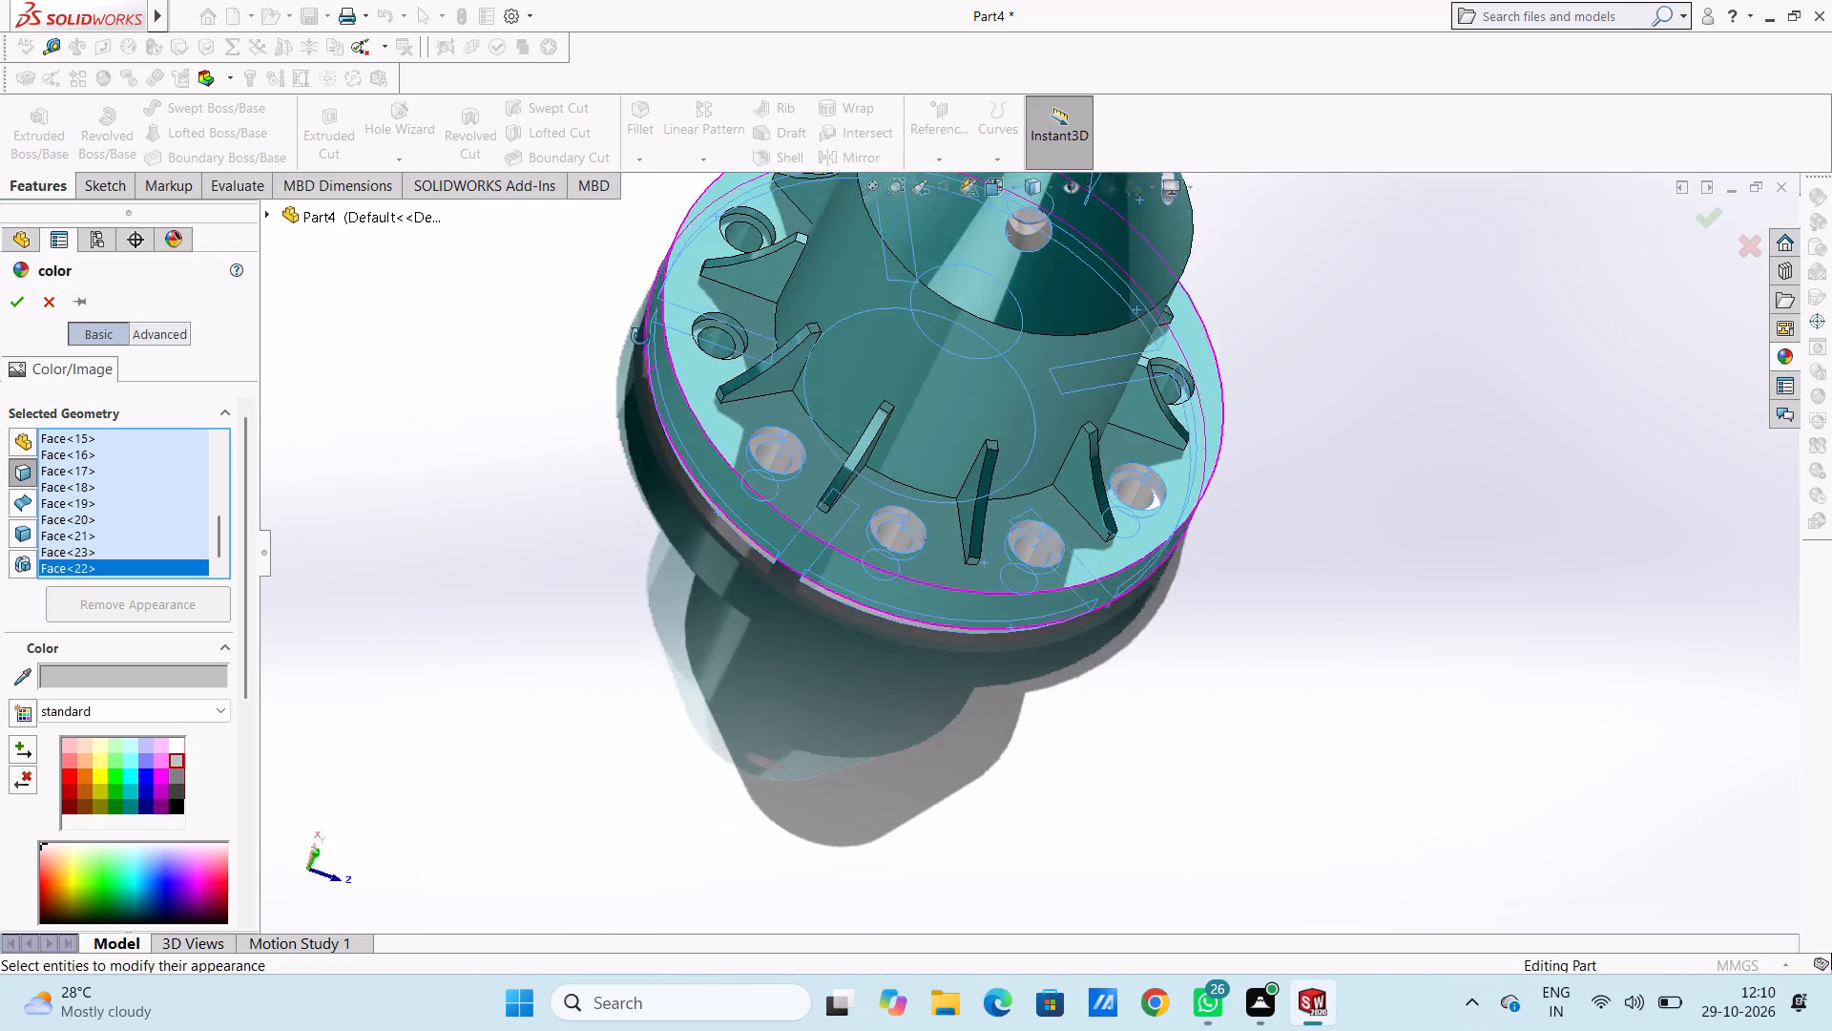
middle_drag(640, 337, 648, 601)
scroll(673, 297, down, 3)
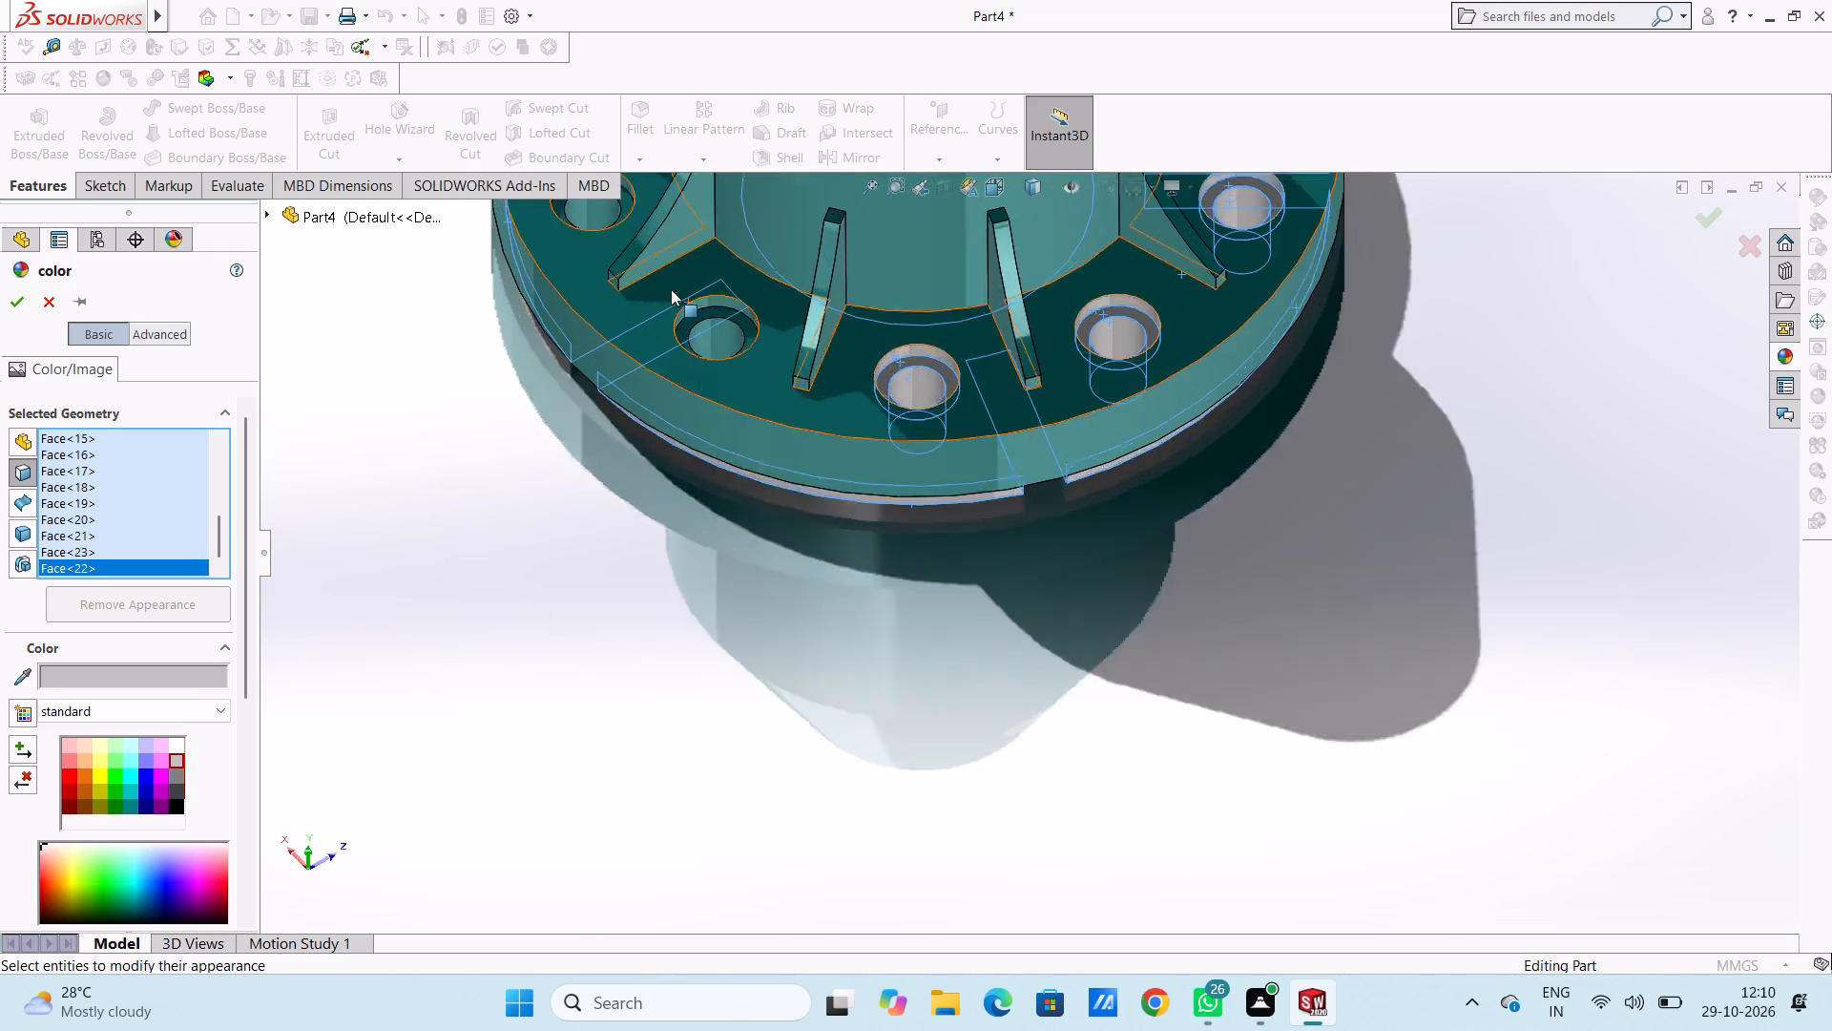
scroll(671, 289, down, 3)
click(827, 437)
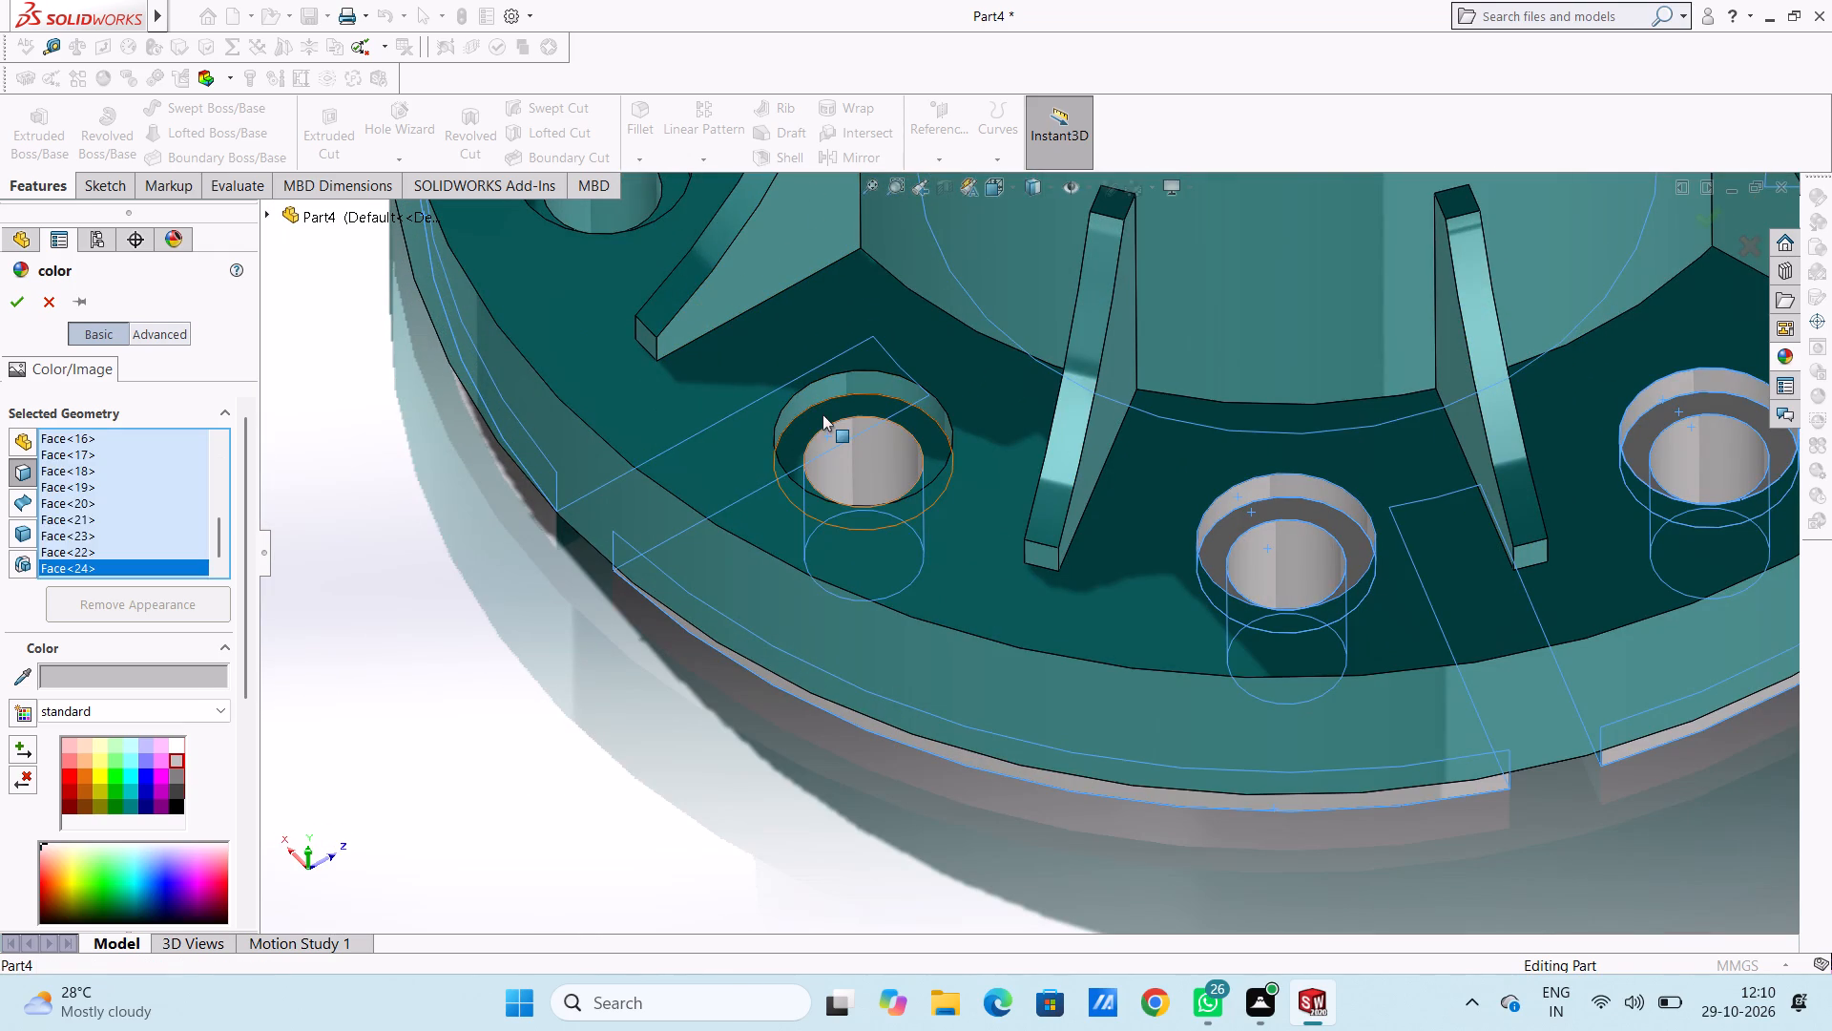
click(822, 414)
click(826, 393)
scroll(826, 393, up, 5)
scroll(862, 365, down, 6)
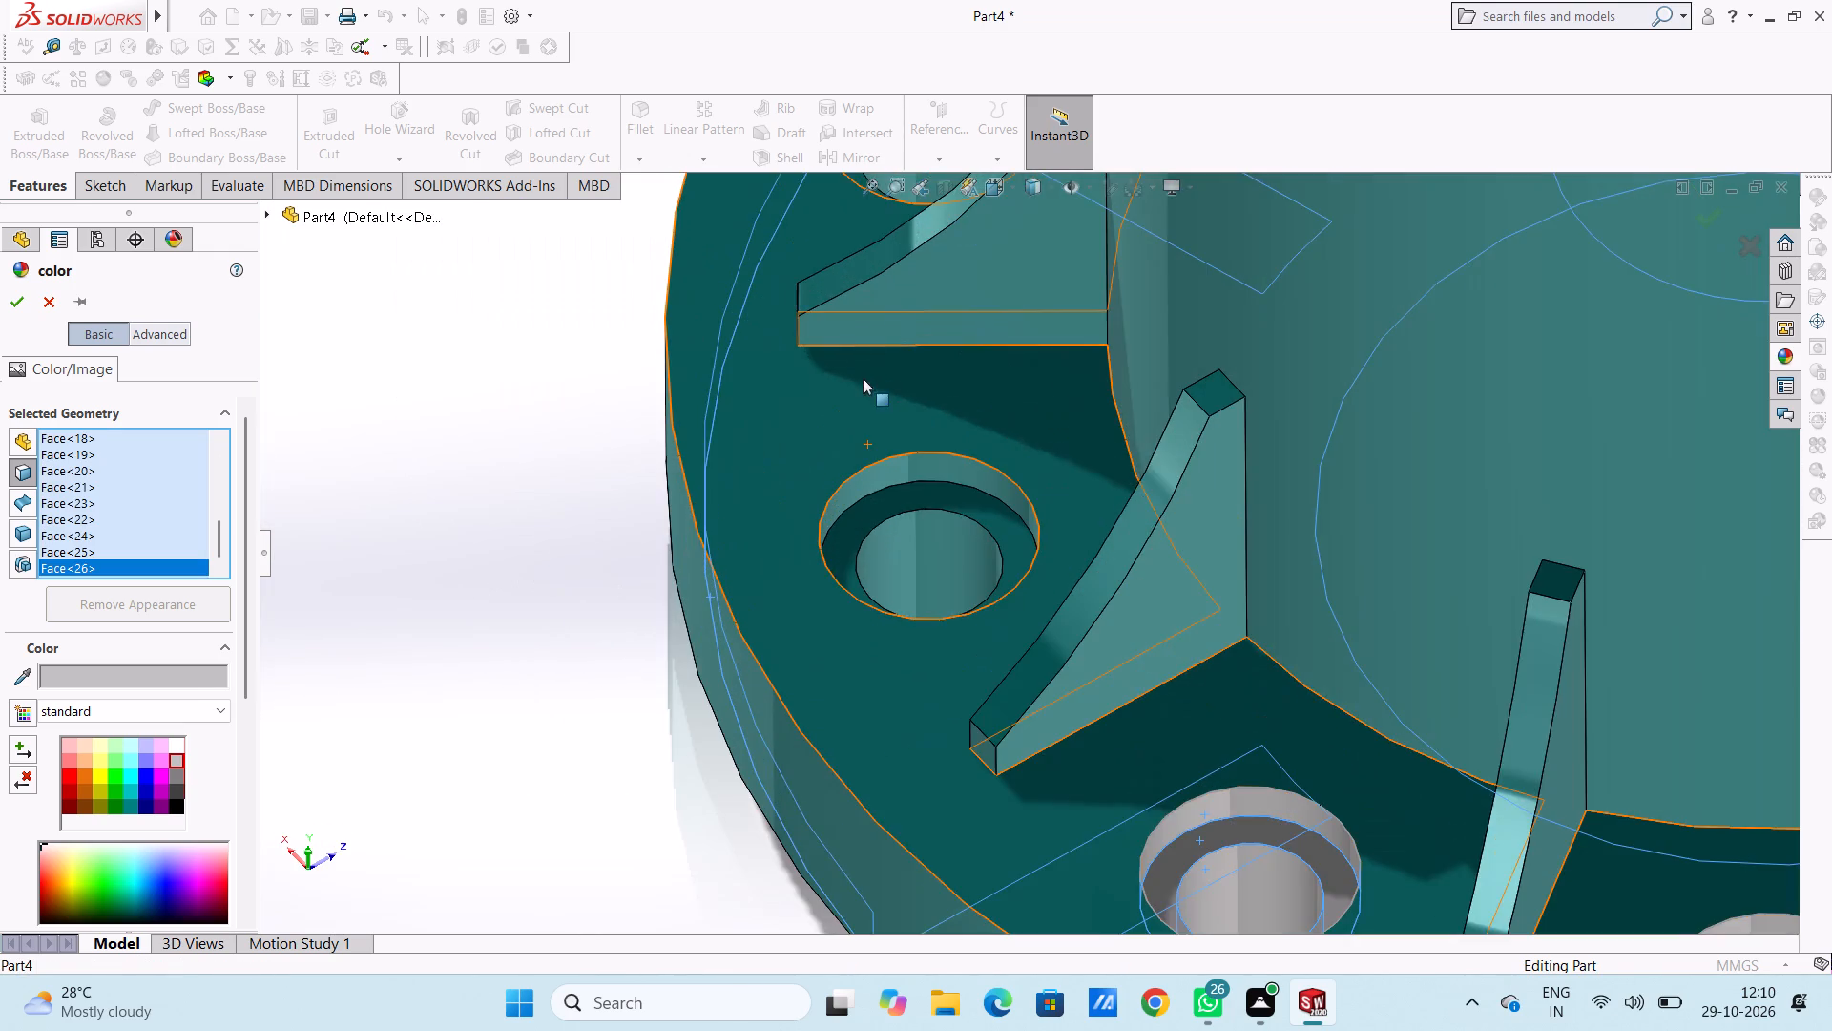
scroll(909, 496, down, 6)
click(934, 500)
click(937, 446)
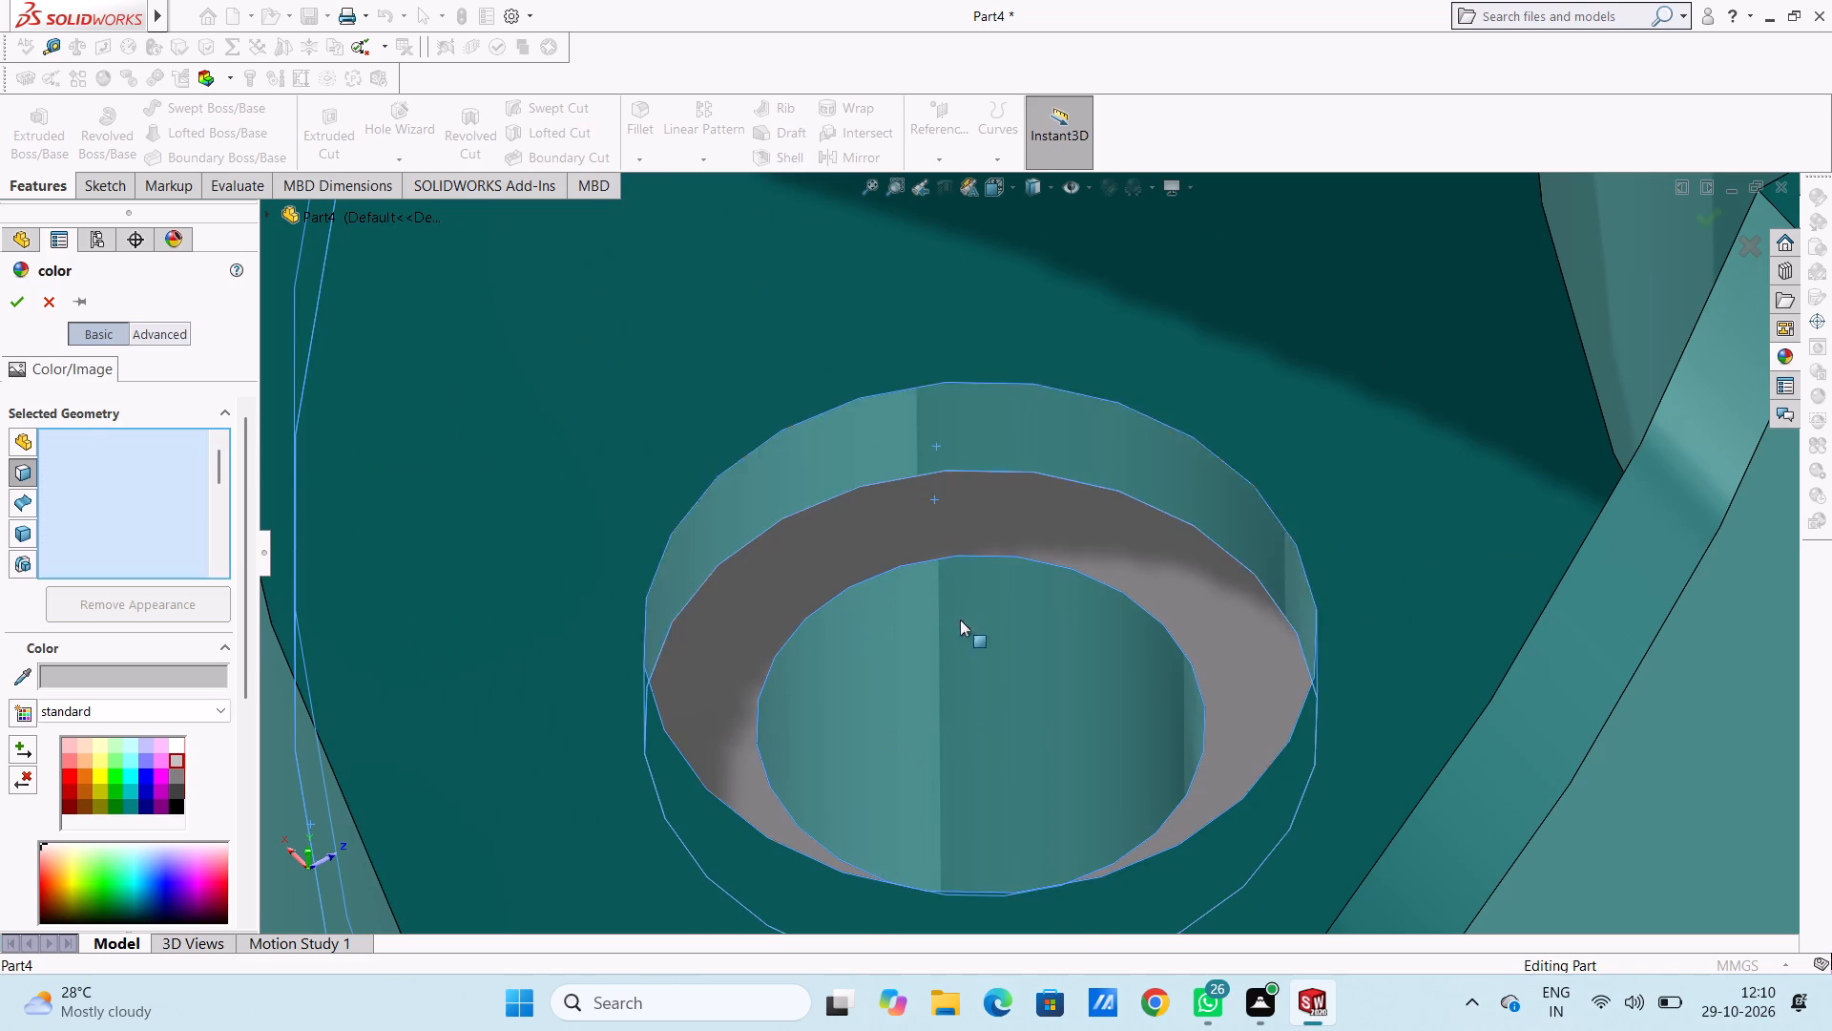
click(969, 667)
Add the counterbore wall, ledge and through-hole faces of the next teal flange hole to the light grey selection.
scroll(970, 667, up, 12)
scroll(1007, 450, down, 2)
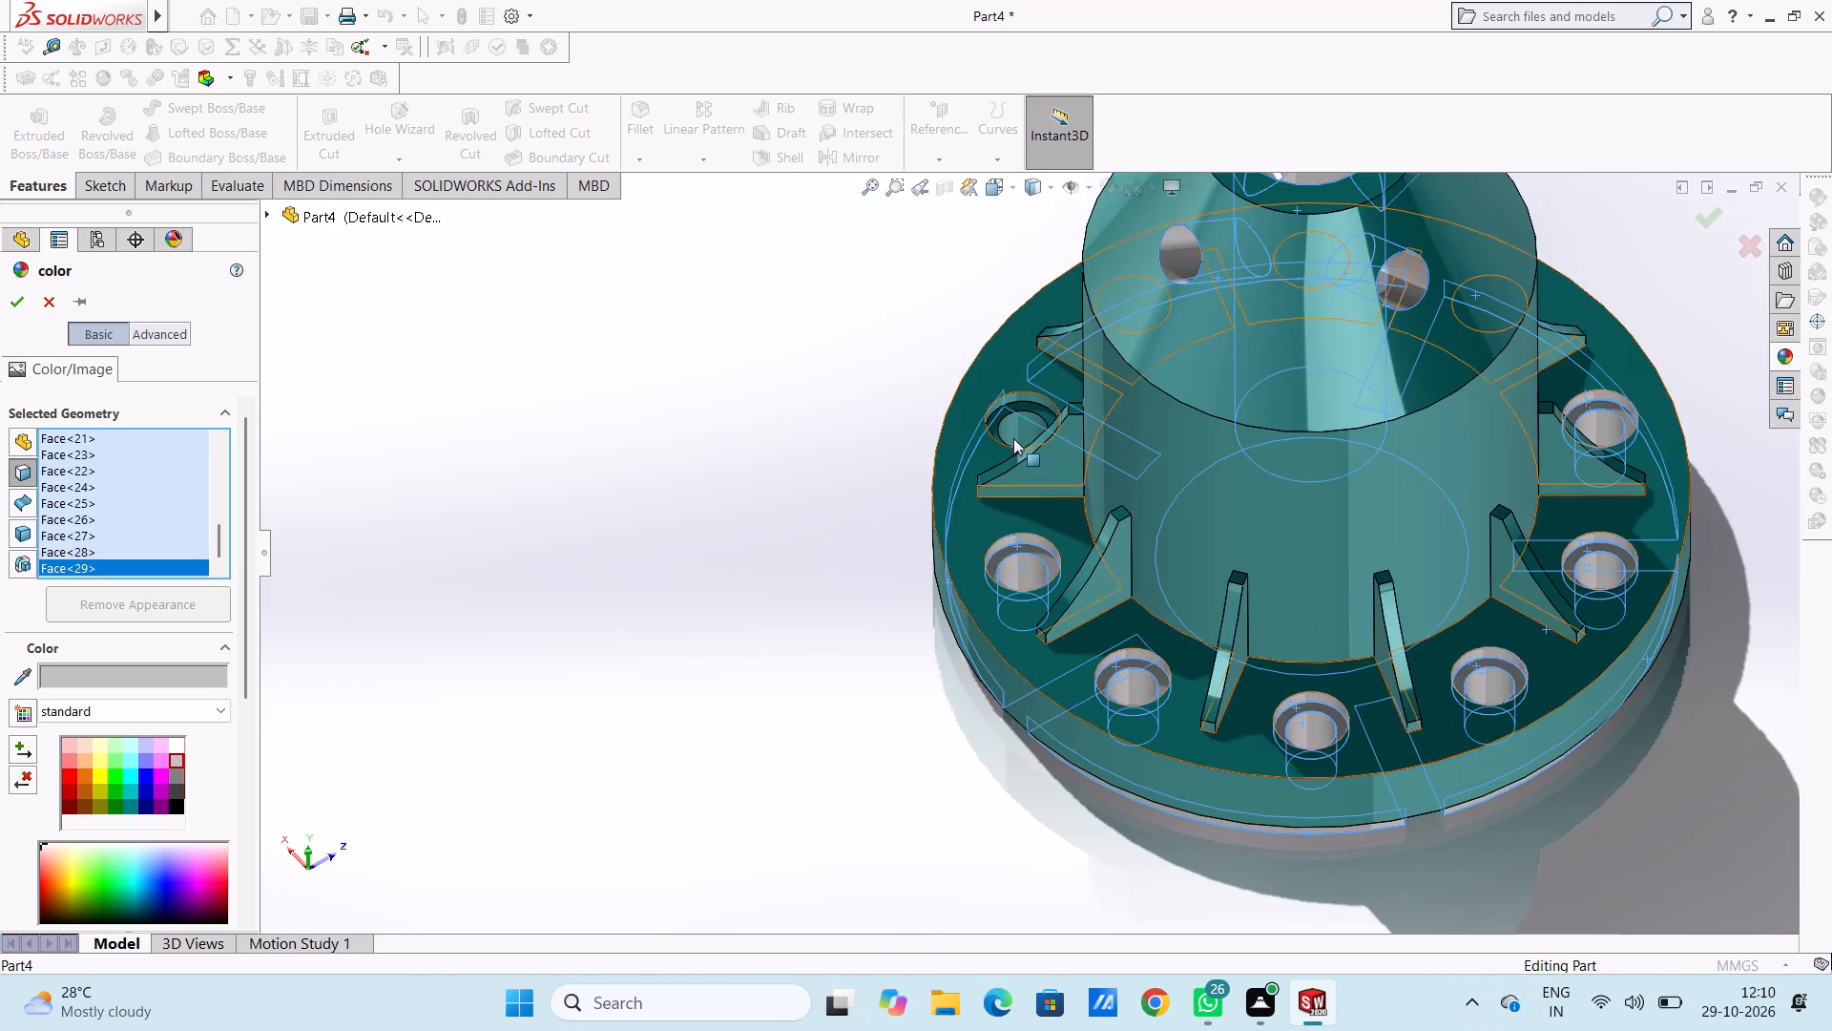
scroll(1013, 438, down, 3)
middle_drag(1024, 431, 1109, 644)
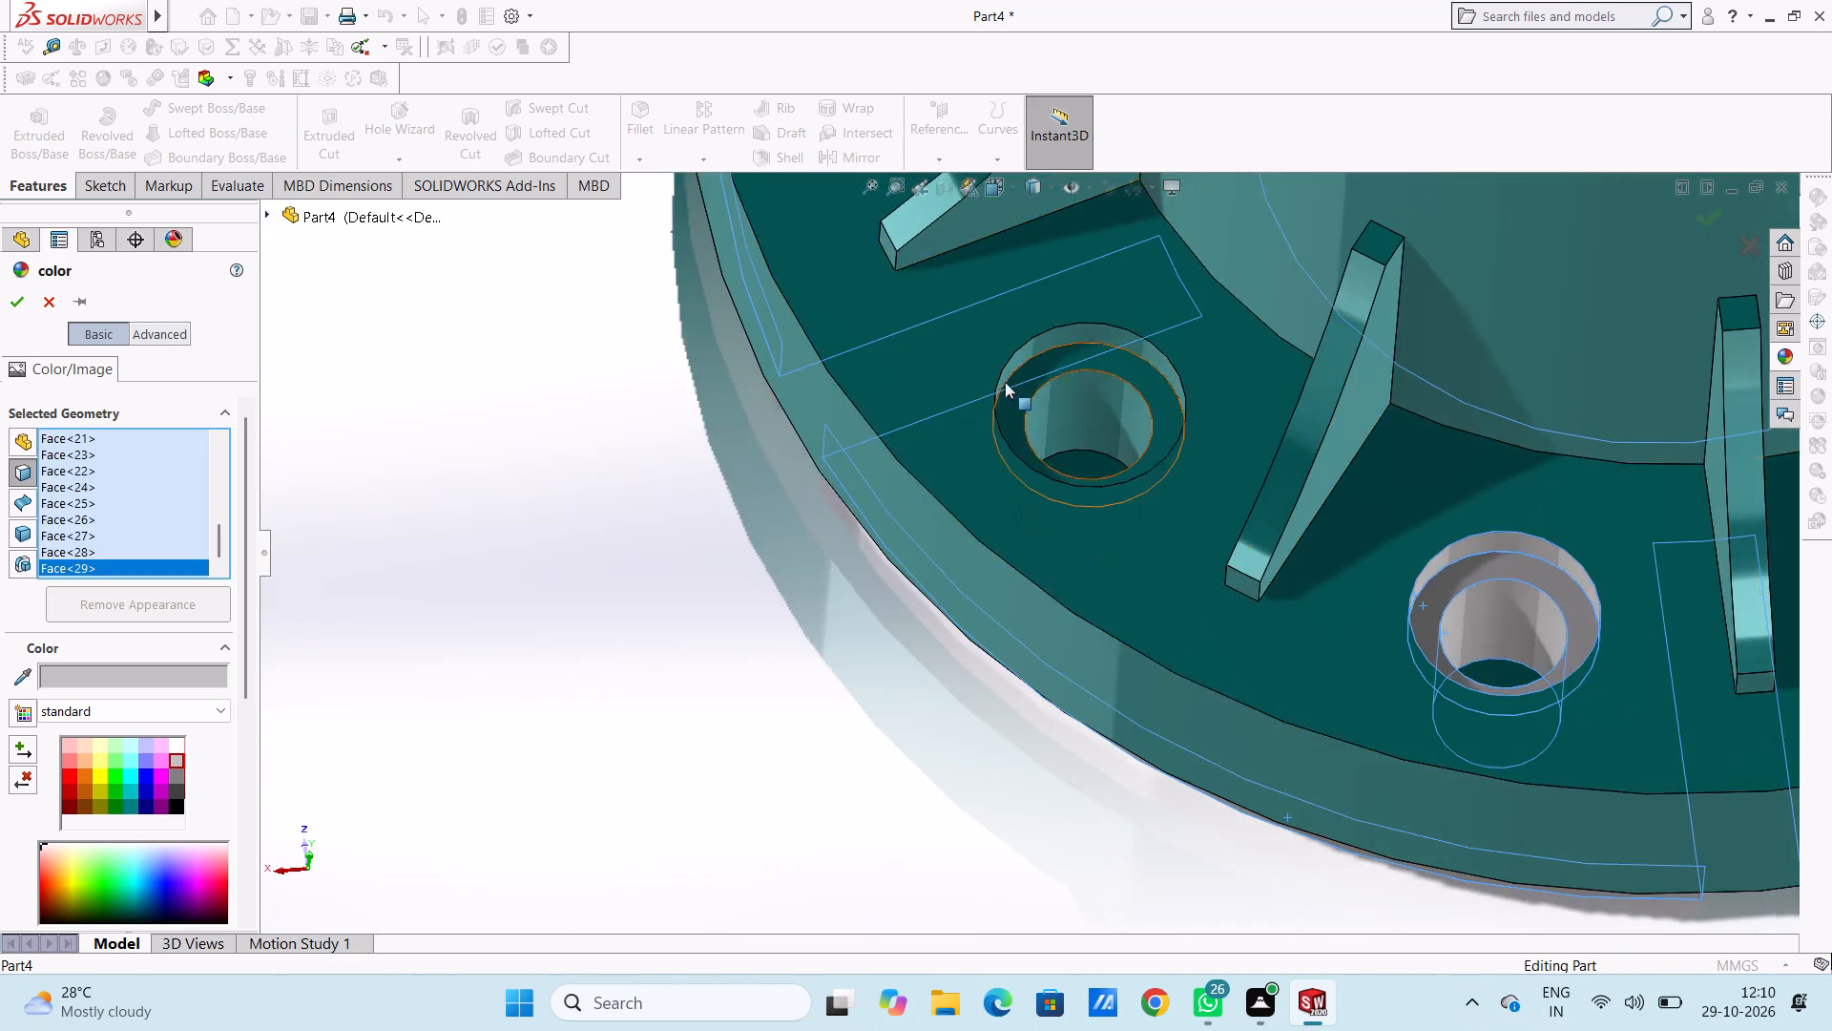
scroll(1002, 369, down, 5)
click(1182, 360)
click(1183, 405)
click(1189, 522)
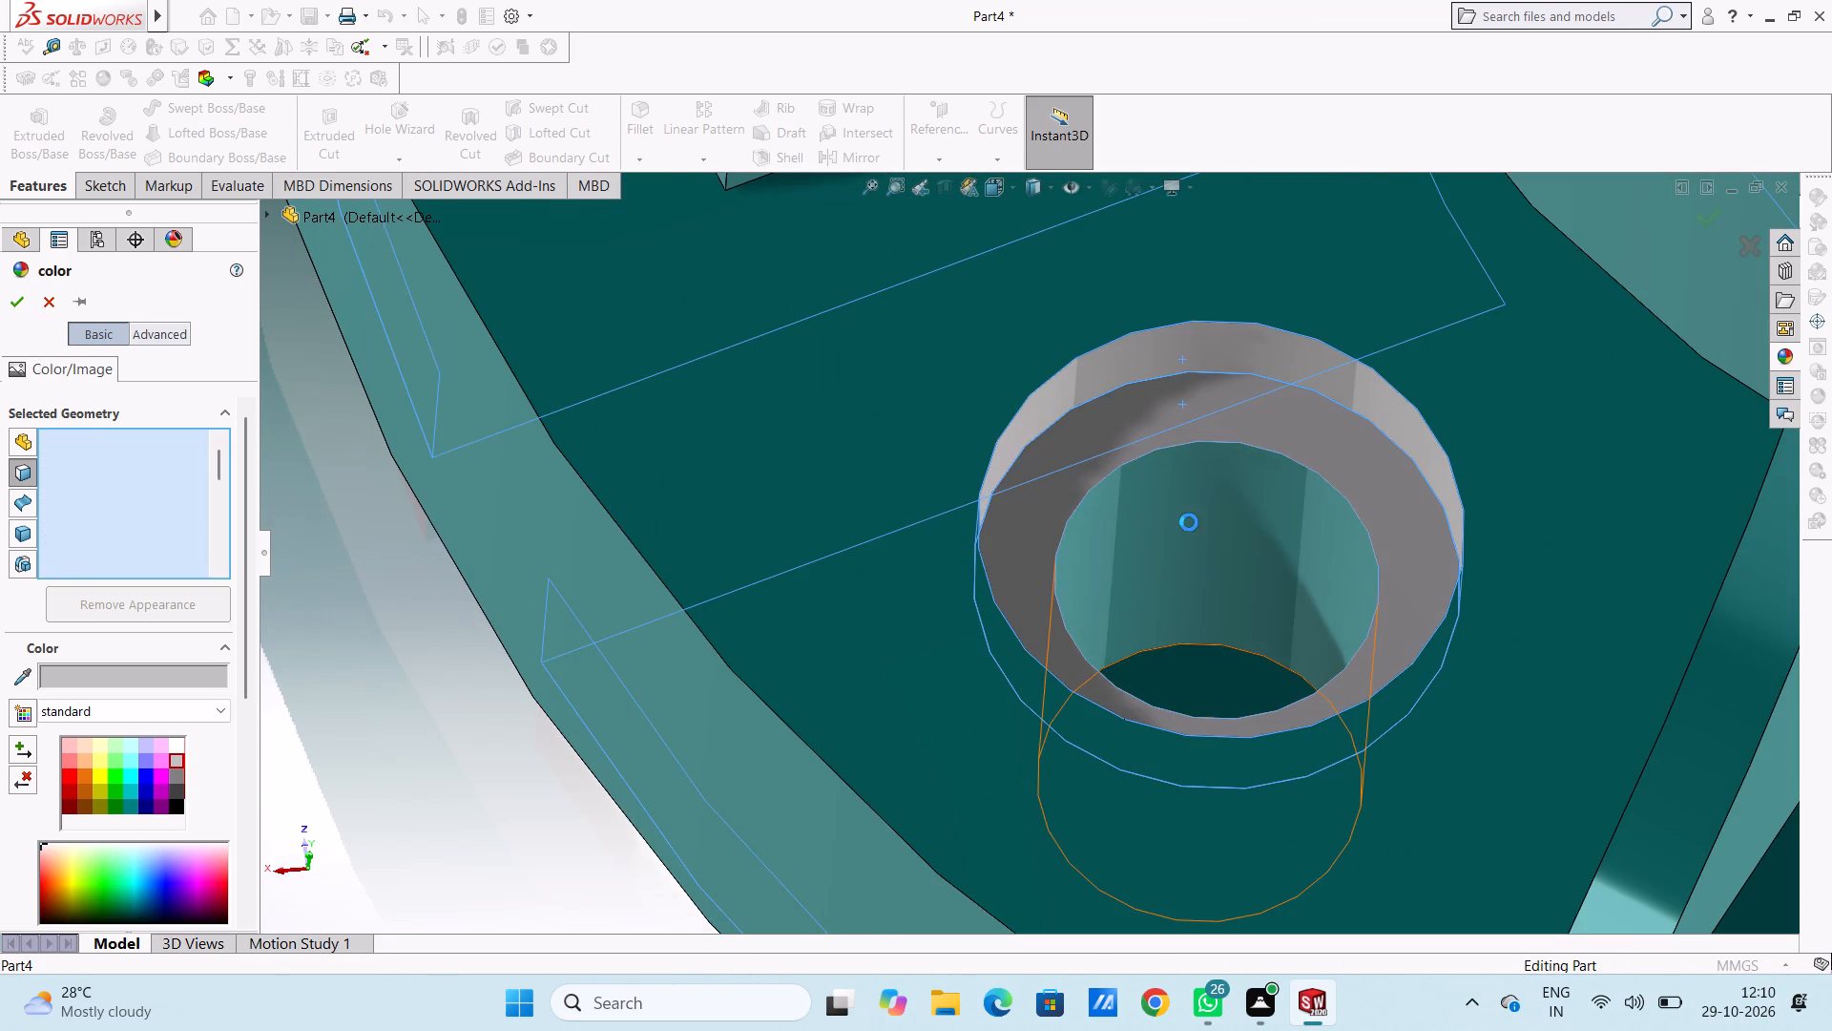
Add the through-hole, ledge and counterbore wall faces of the adjacent uncoloured flange hole to the light grey selection.
scroll(1189, 522, up, 11)
middle_drag(1121, 422, 1273, 374)
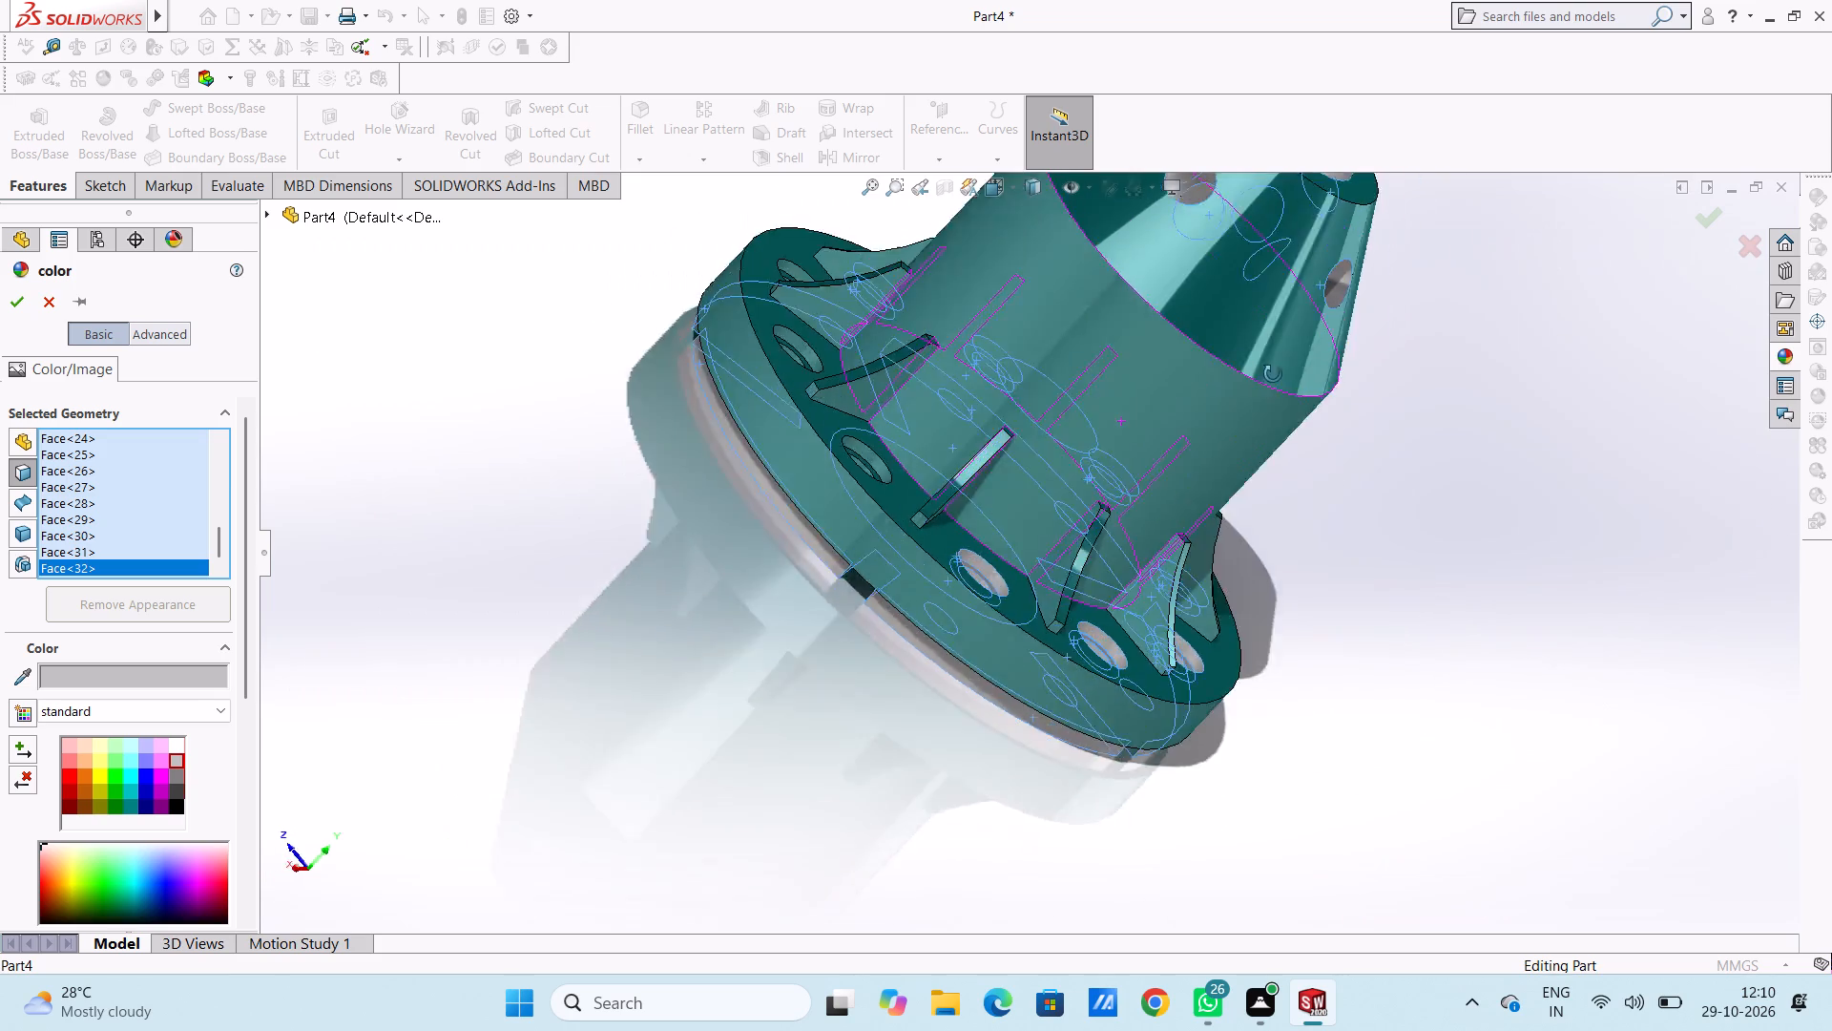
middle_drag(1273, 374, 1170, 488)
scroll(1012, 584, down, 3)
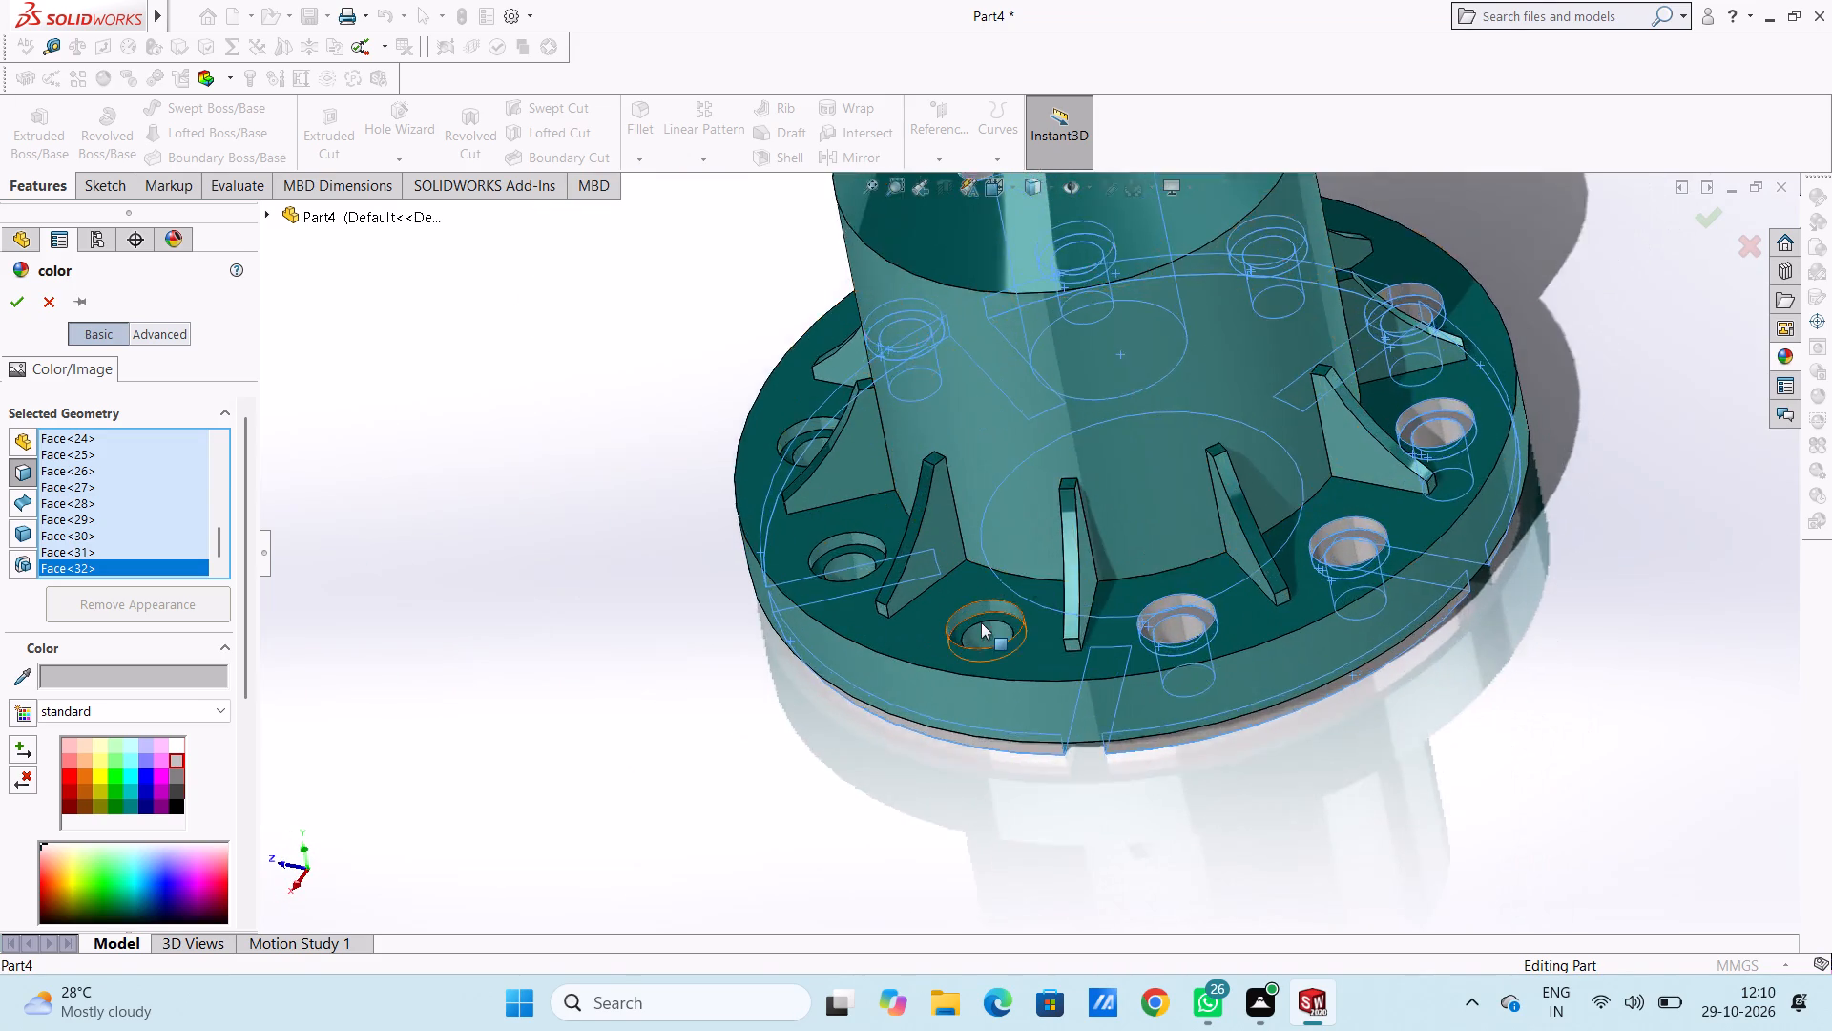
scroll(981, 622, down, 4)
click(962, 562)
click(970, 568)
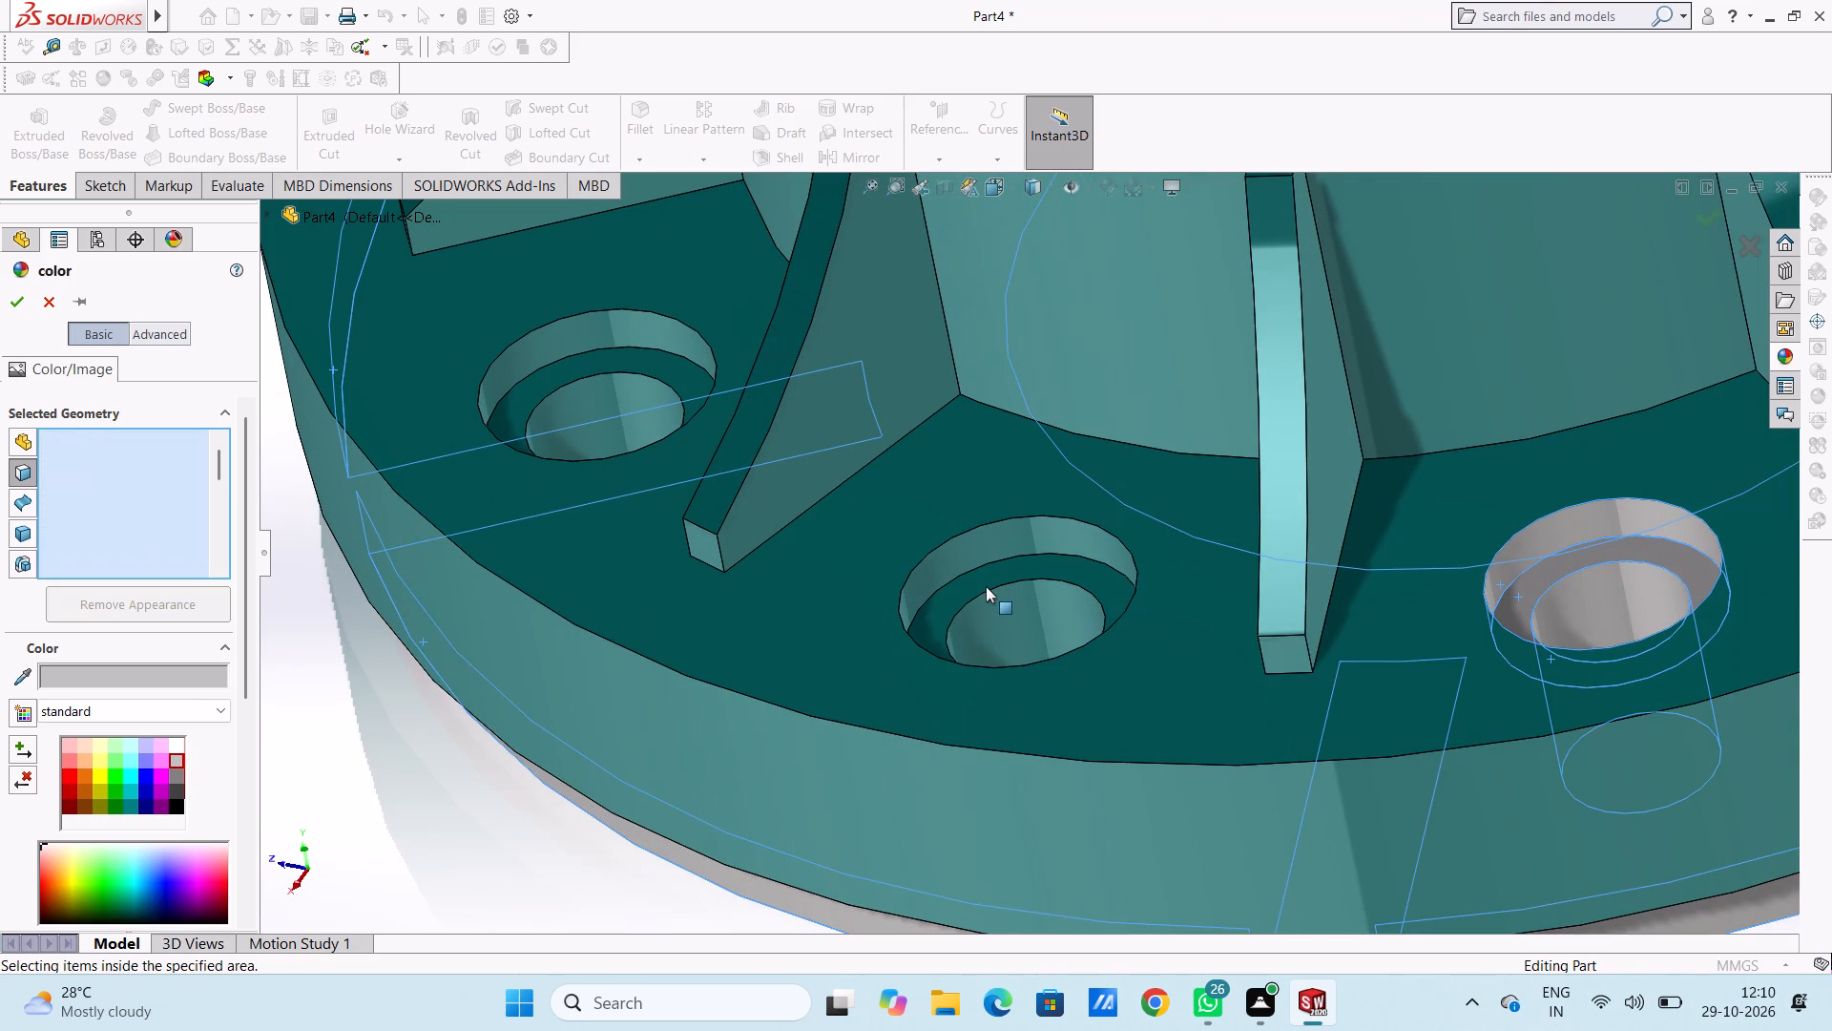
click(986, 586)
click(986, 568)
click(1000, 606)
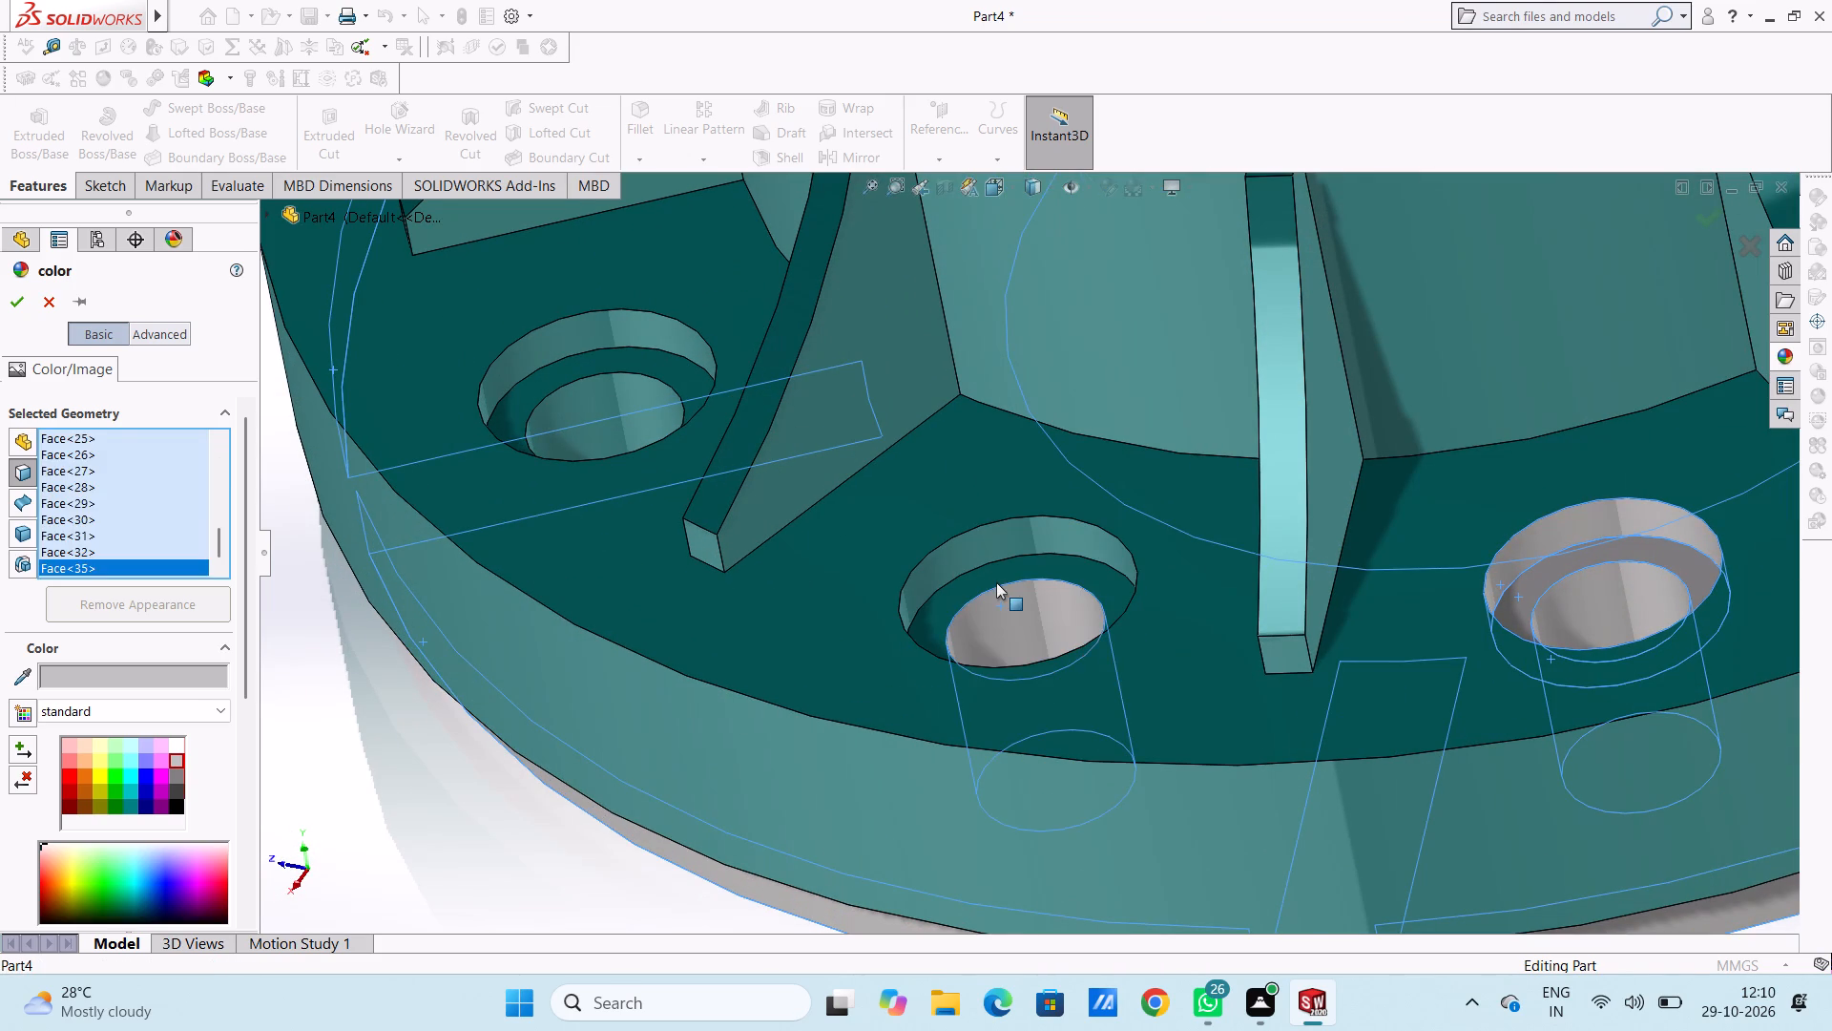
click(996, 582)
click(993, 549)
Add the counterbore wall, ledge and bore faces of the neighbouring teal flange hole to the light grey selection.
scroll(912, 471, up, 5)
scroll(870, 453, down, 5)
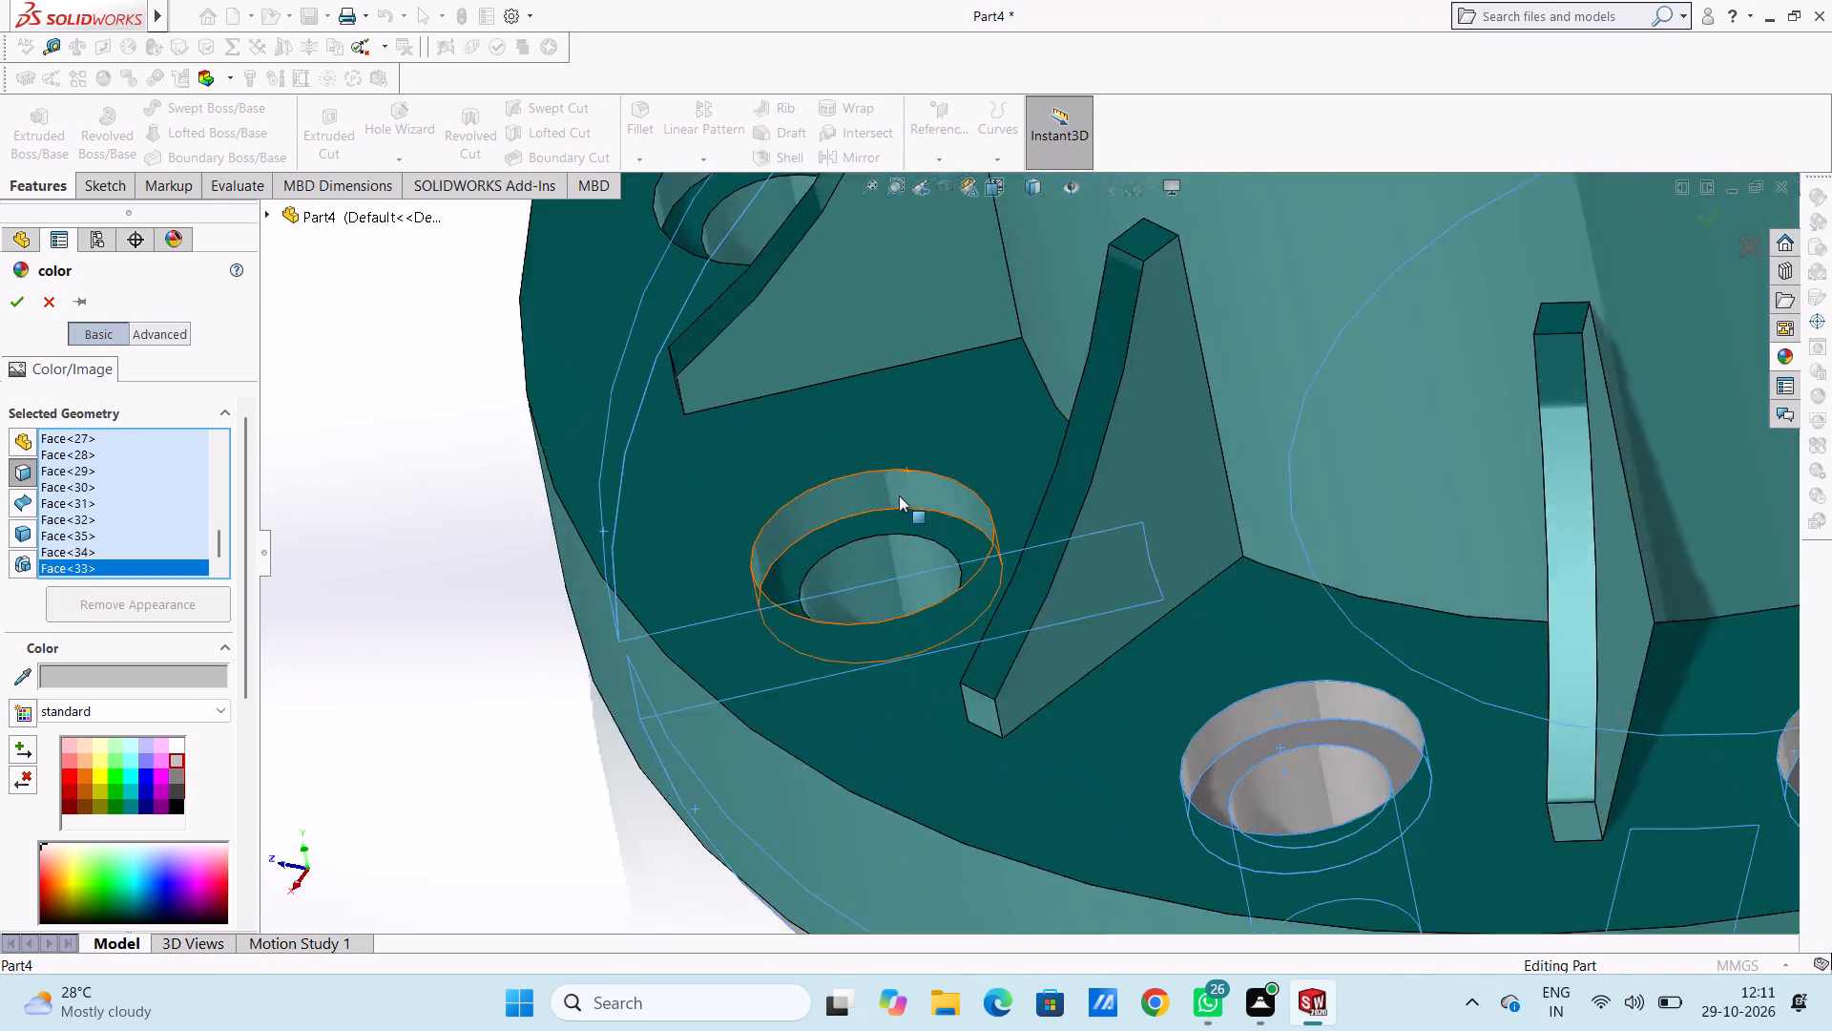
scroll(902, 517, down, 6)
click(853, 466)
click(864, 562)
click(877, 640)
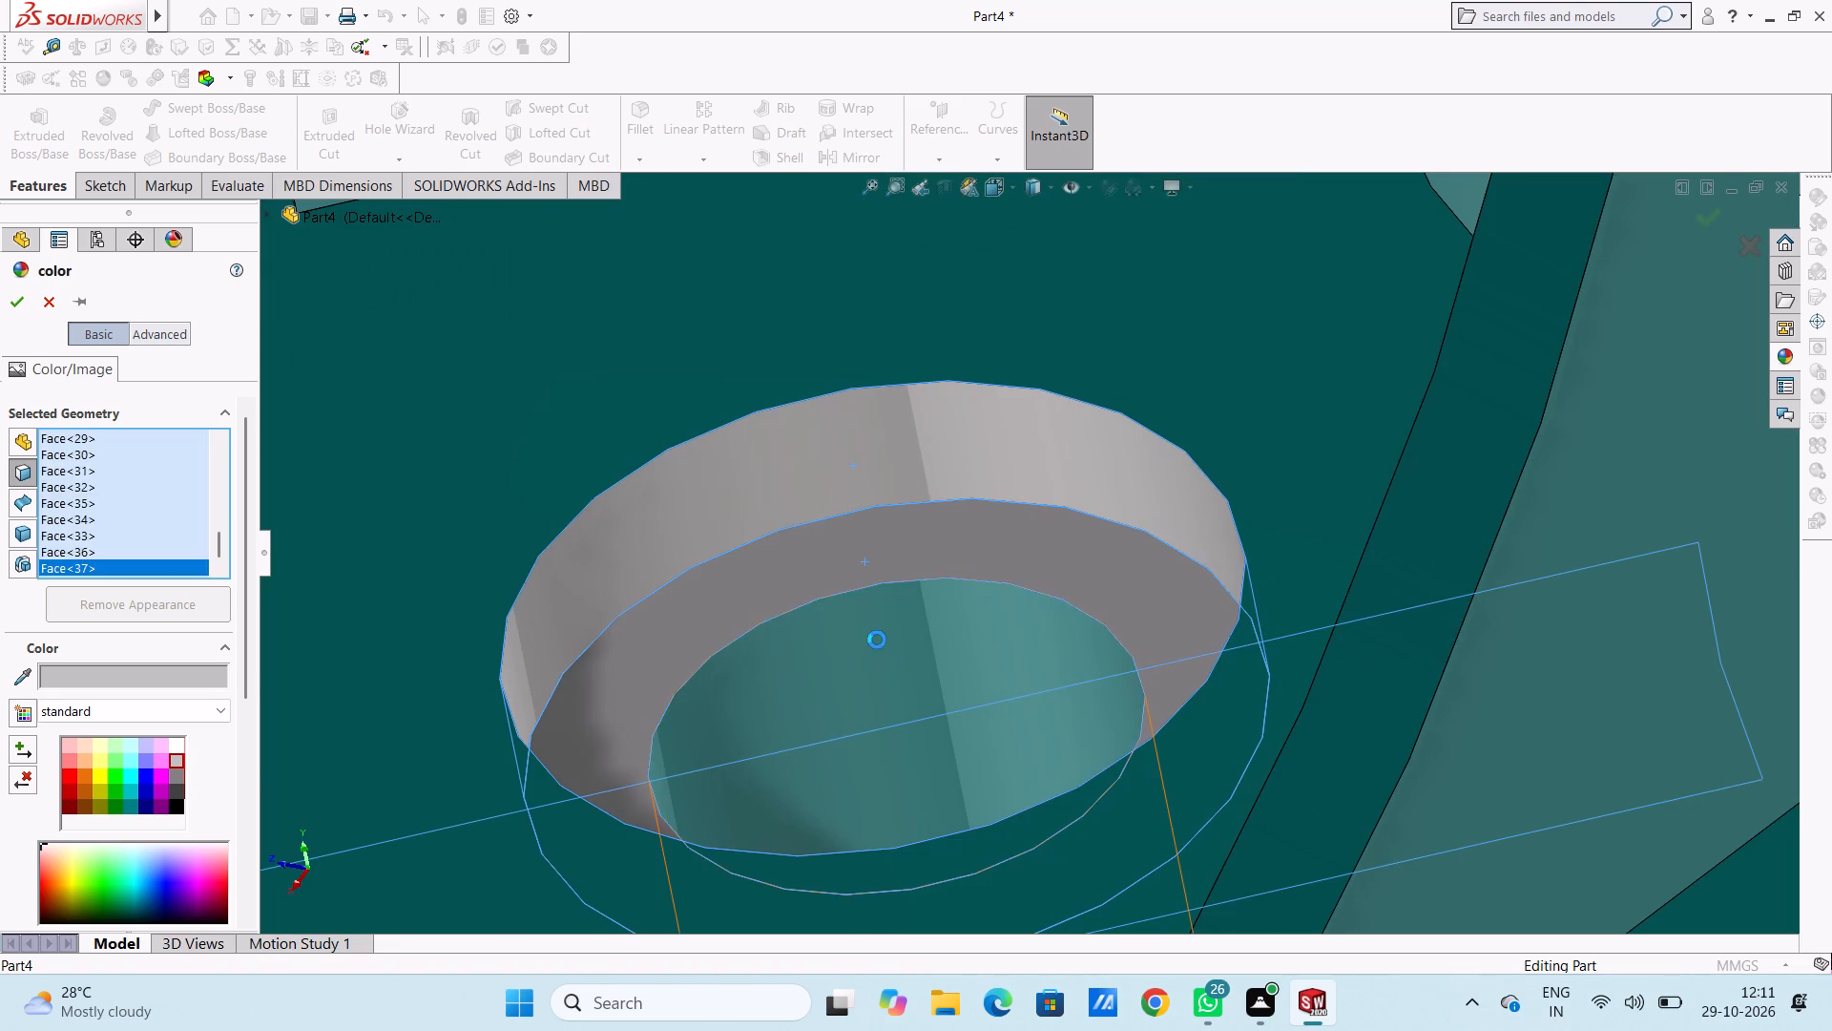
Add the last teal flange hole's counterbore wall, ledge and bore faces, and apply the light grey colour to all selected faces.
scroll(877, 640, up, 12)
middle_drag(905, 536, 970, 467)
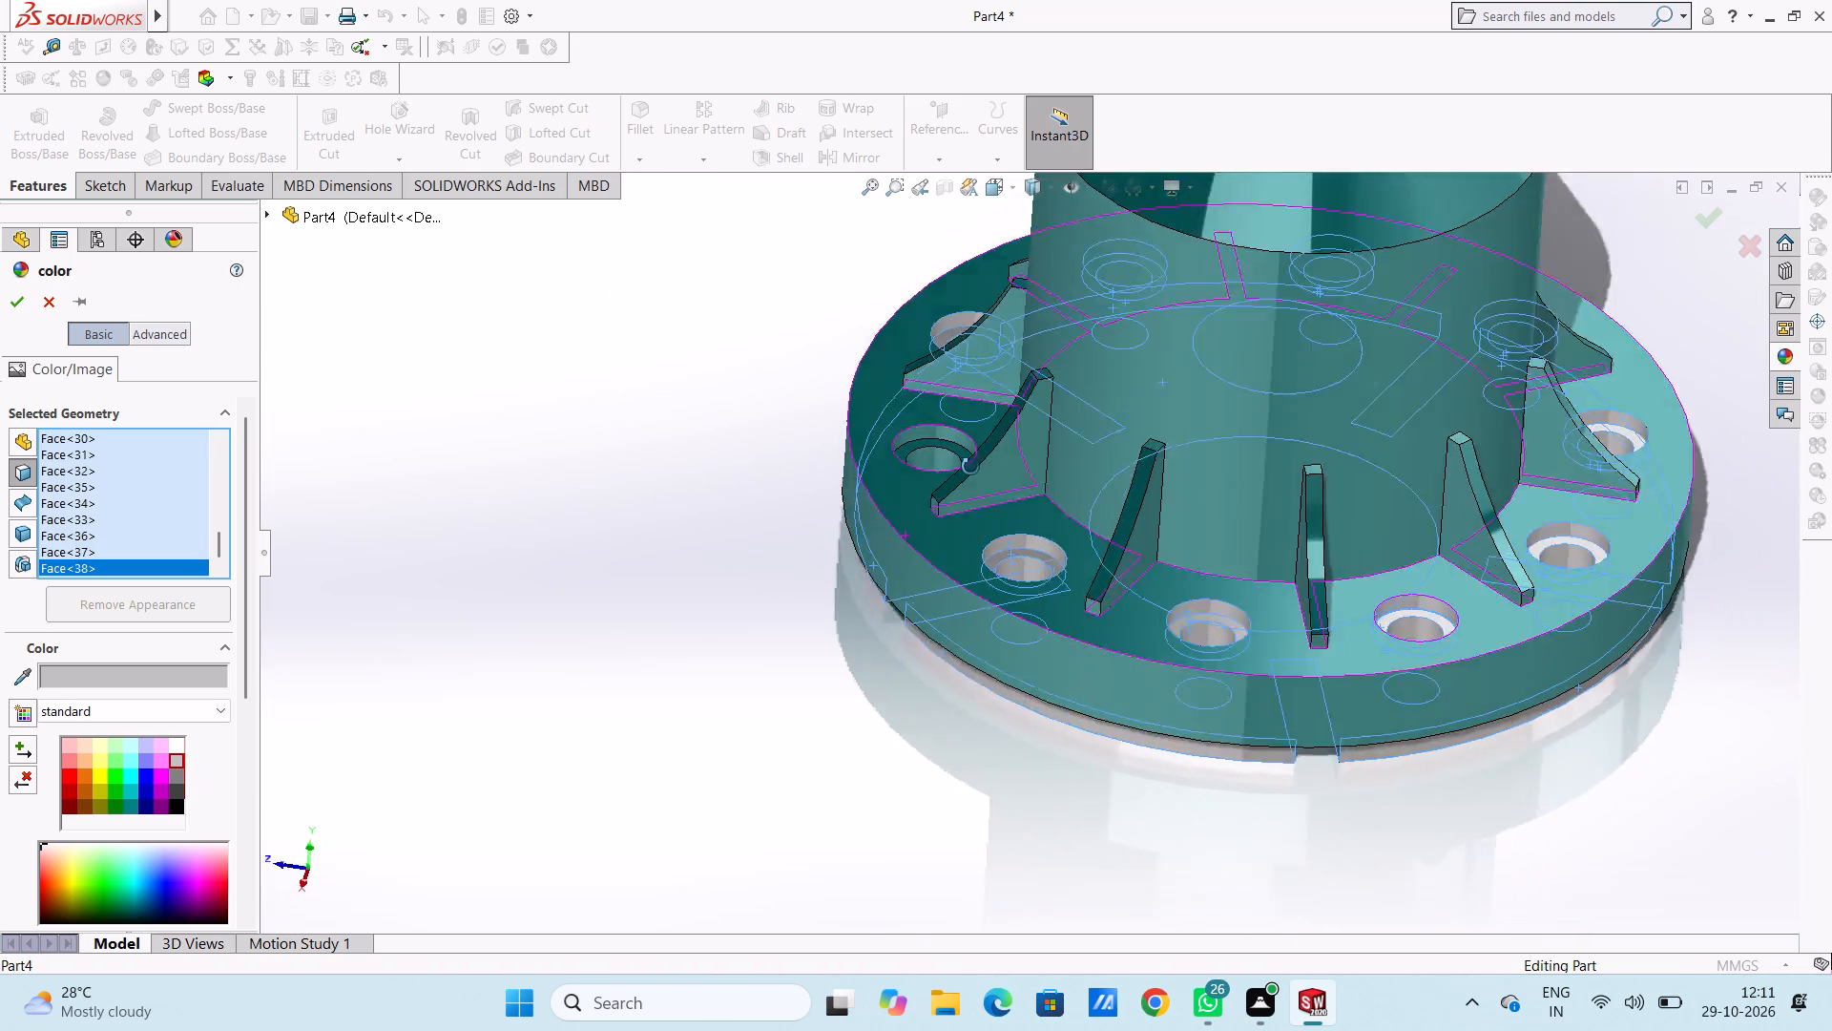
middle_drag(970, 467, 993, 662)
middle_drag(976, 665, 961, 668)
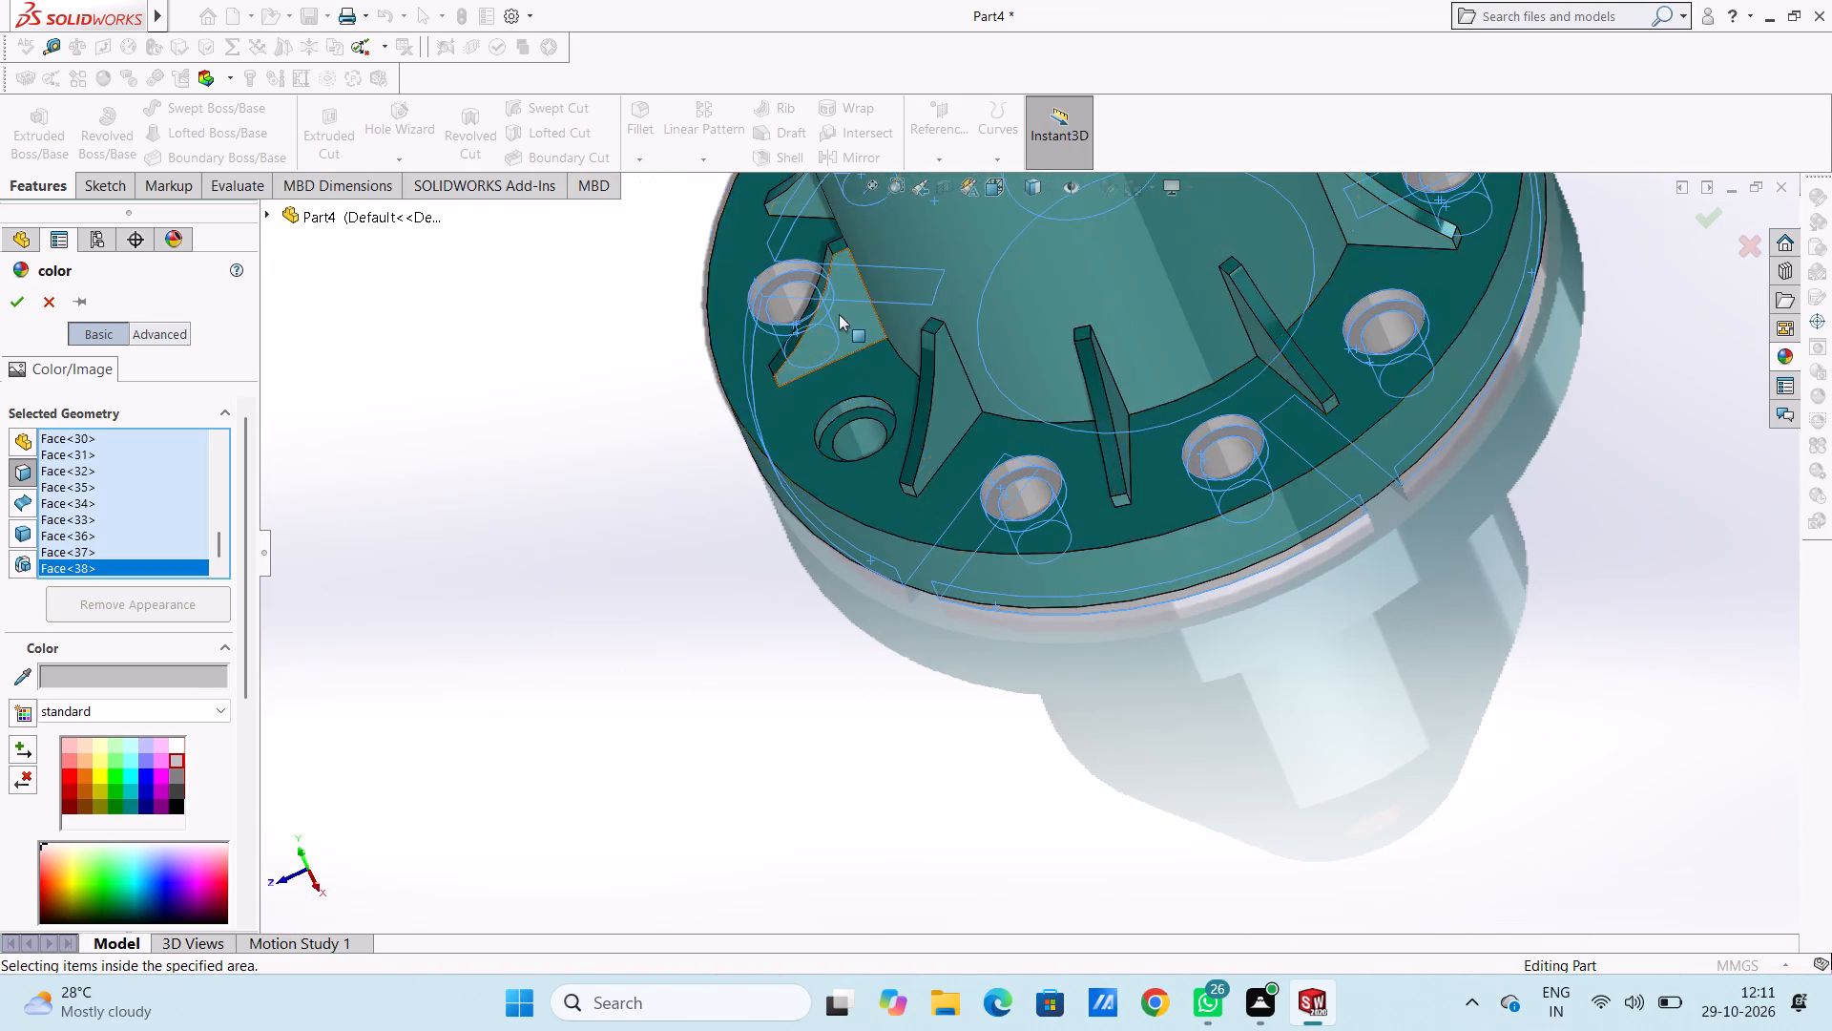
scroll(843, 310, down, 6)
scroll(922, 630, up, 6)
scroll(1008, 687, down, 5)
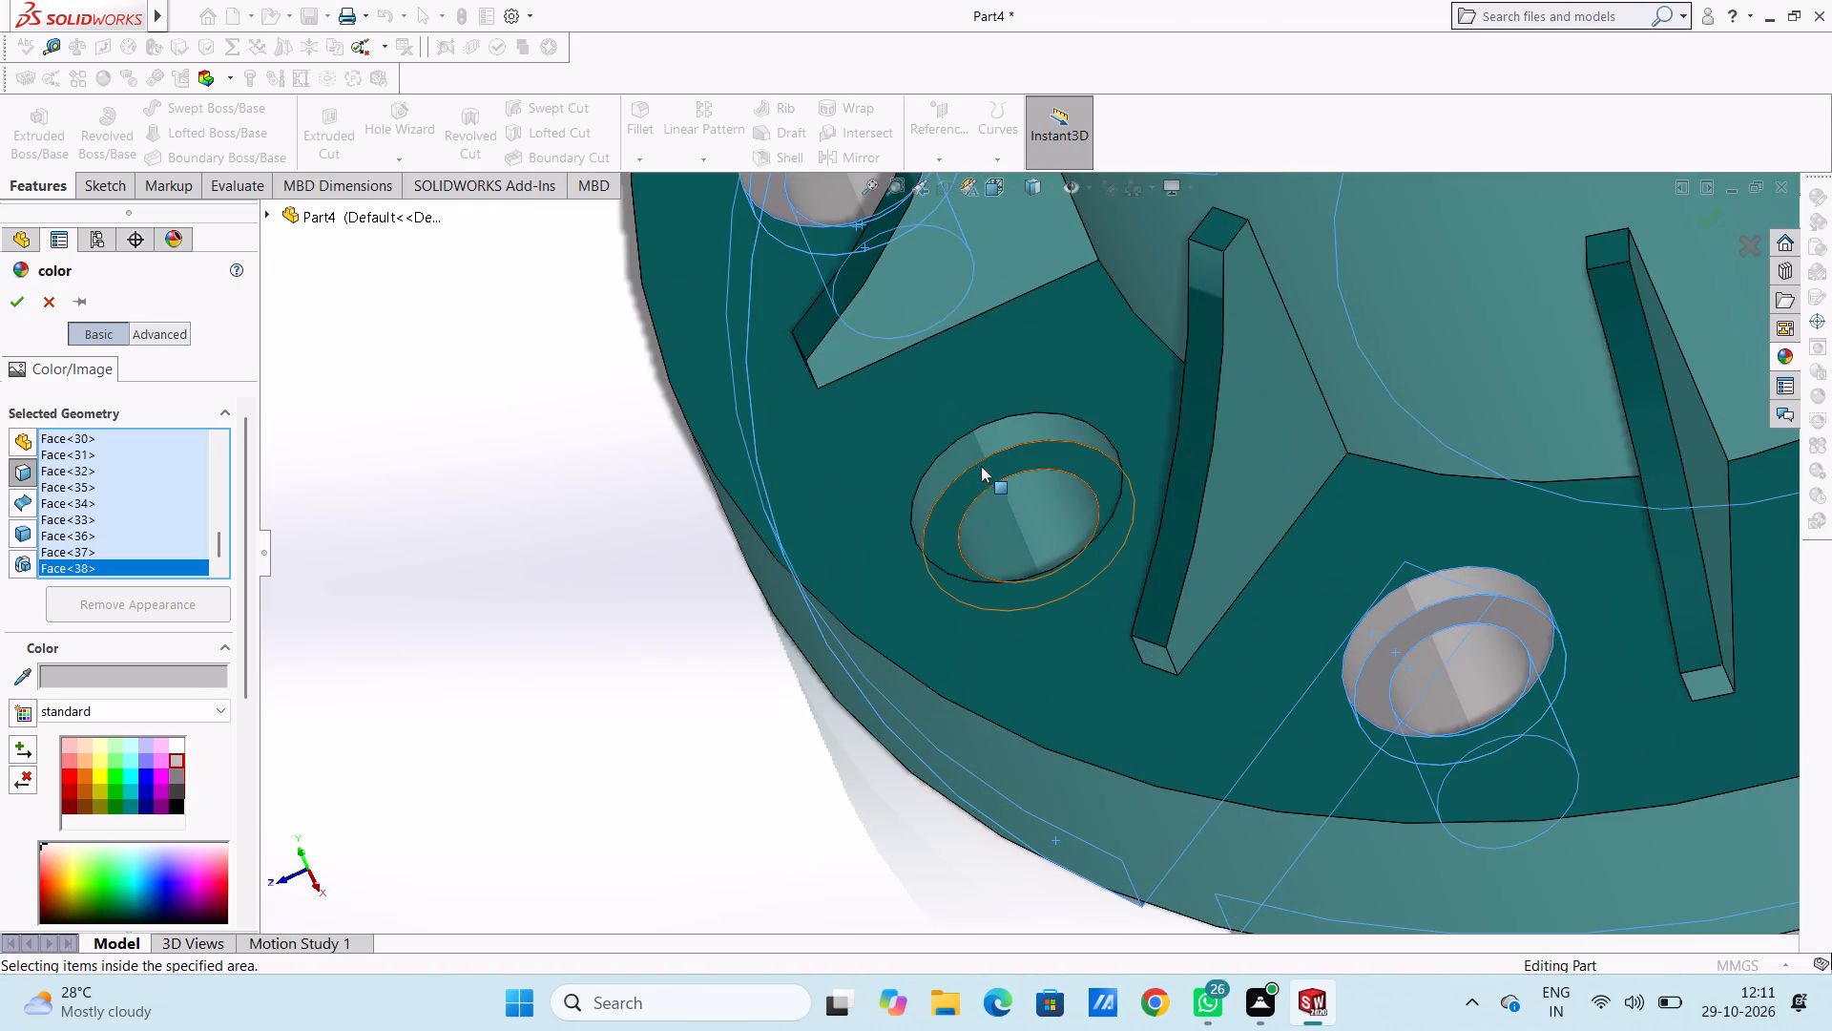
click(970, 453)
click(985, 484)
click(1003, 516)
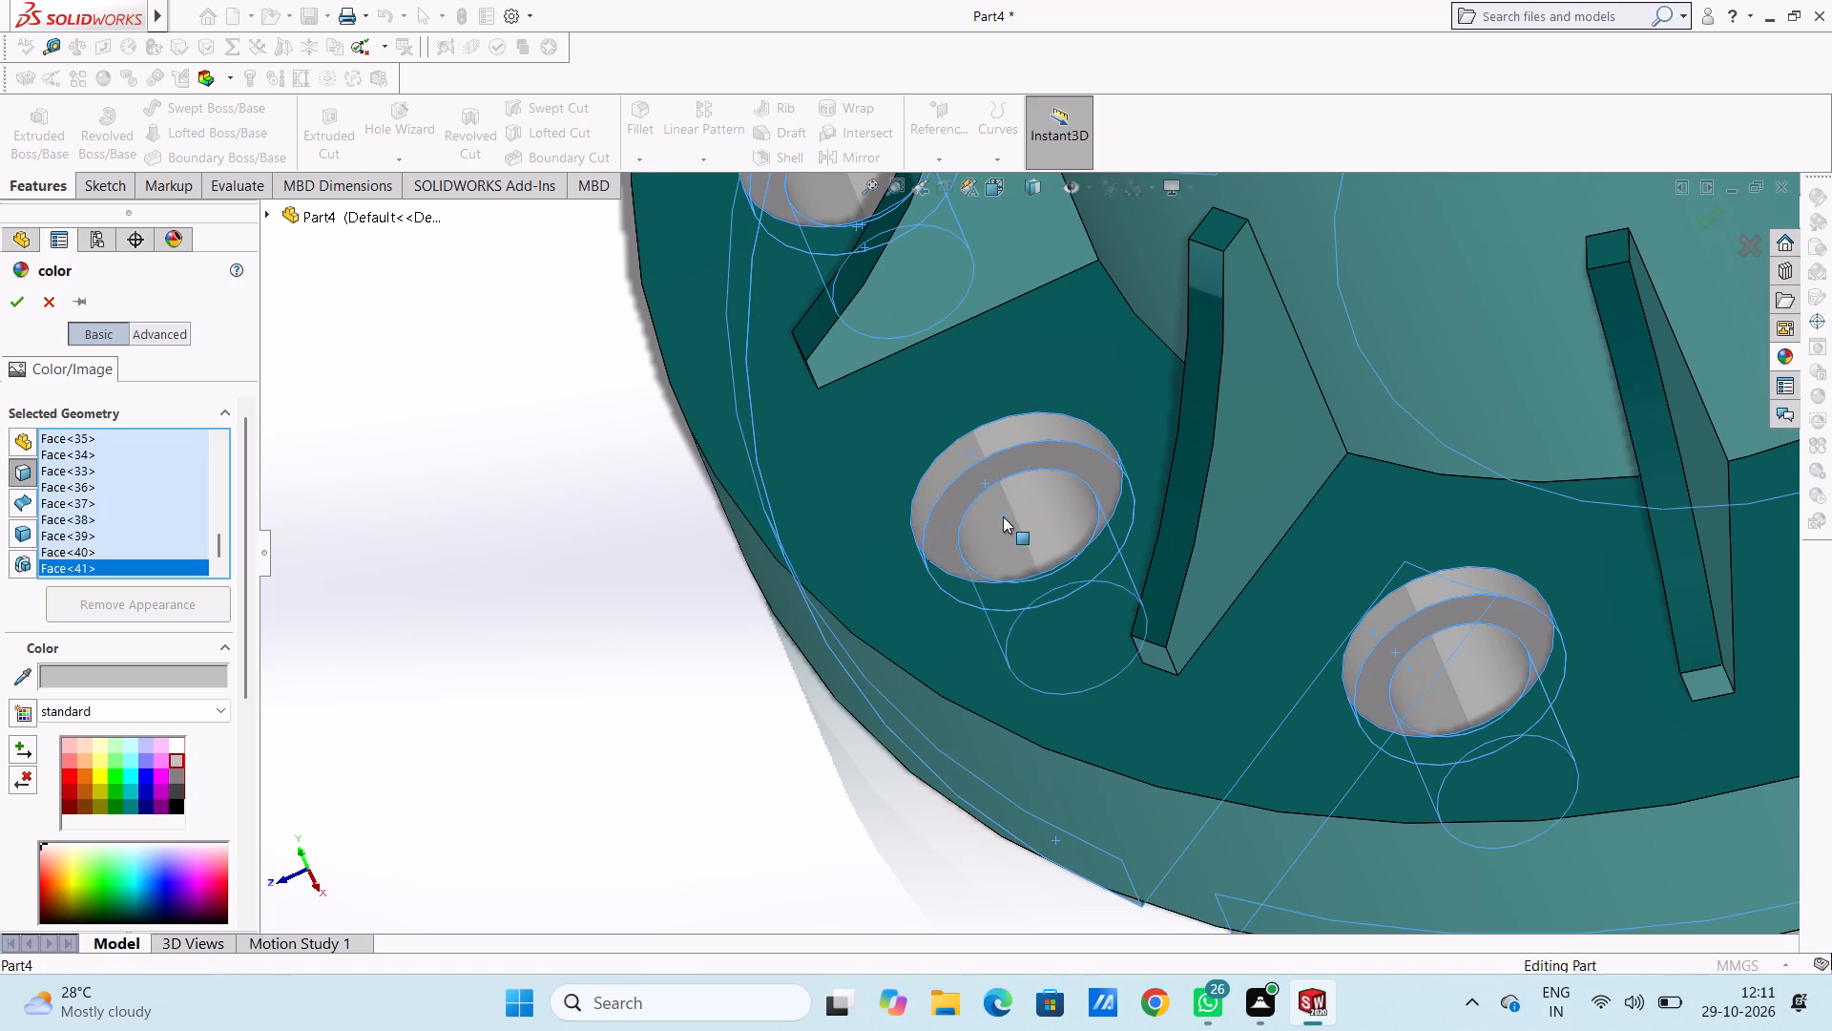
scroll(1003, 516, up, 12)
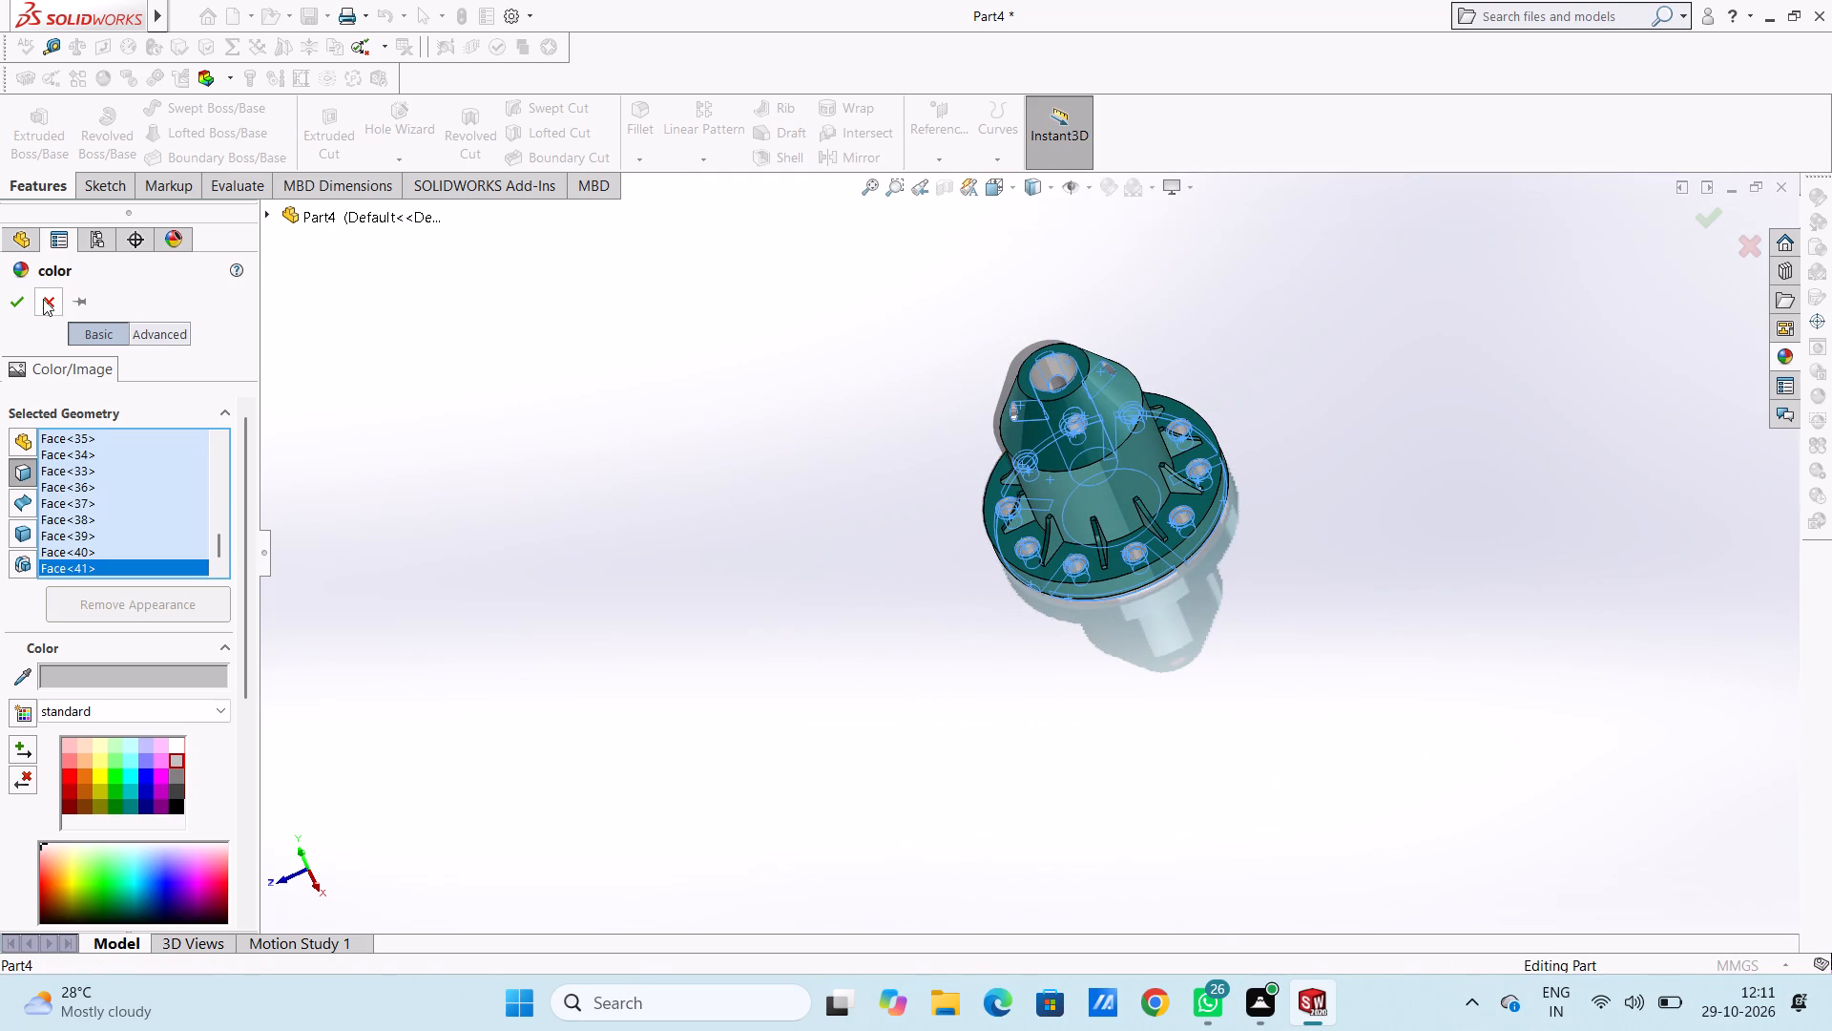
click(21, 301)
Show the coloured part in the isometric view and examine its finished appearance.
click(726, 569)
middle_drag(802, 630, 899, 583)
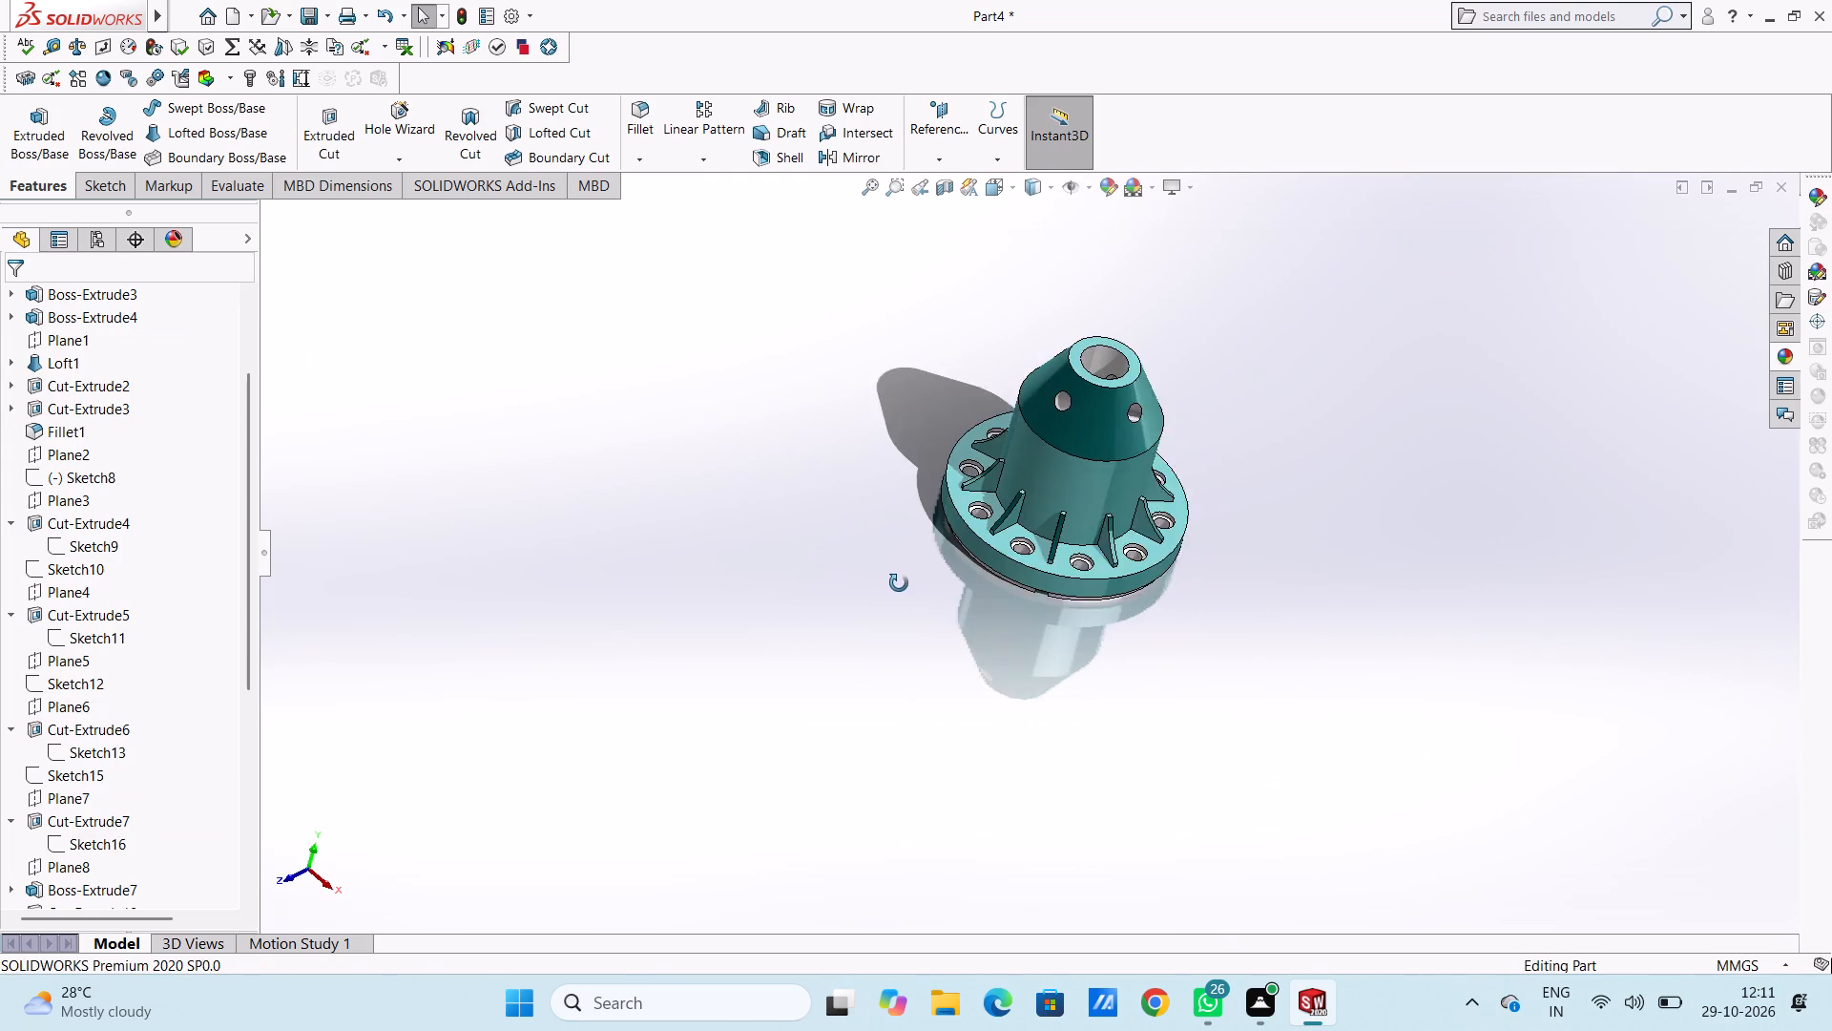
middle_drag(899, 583, 910, 578)
key(ctrl+7)
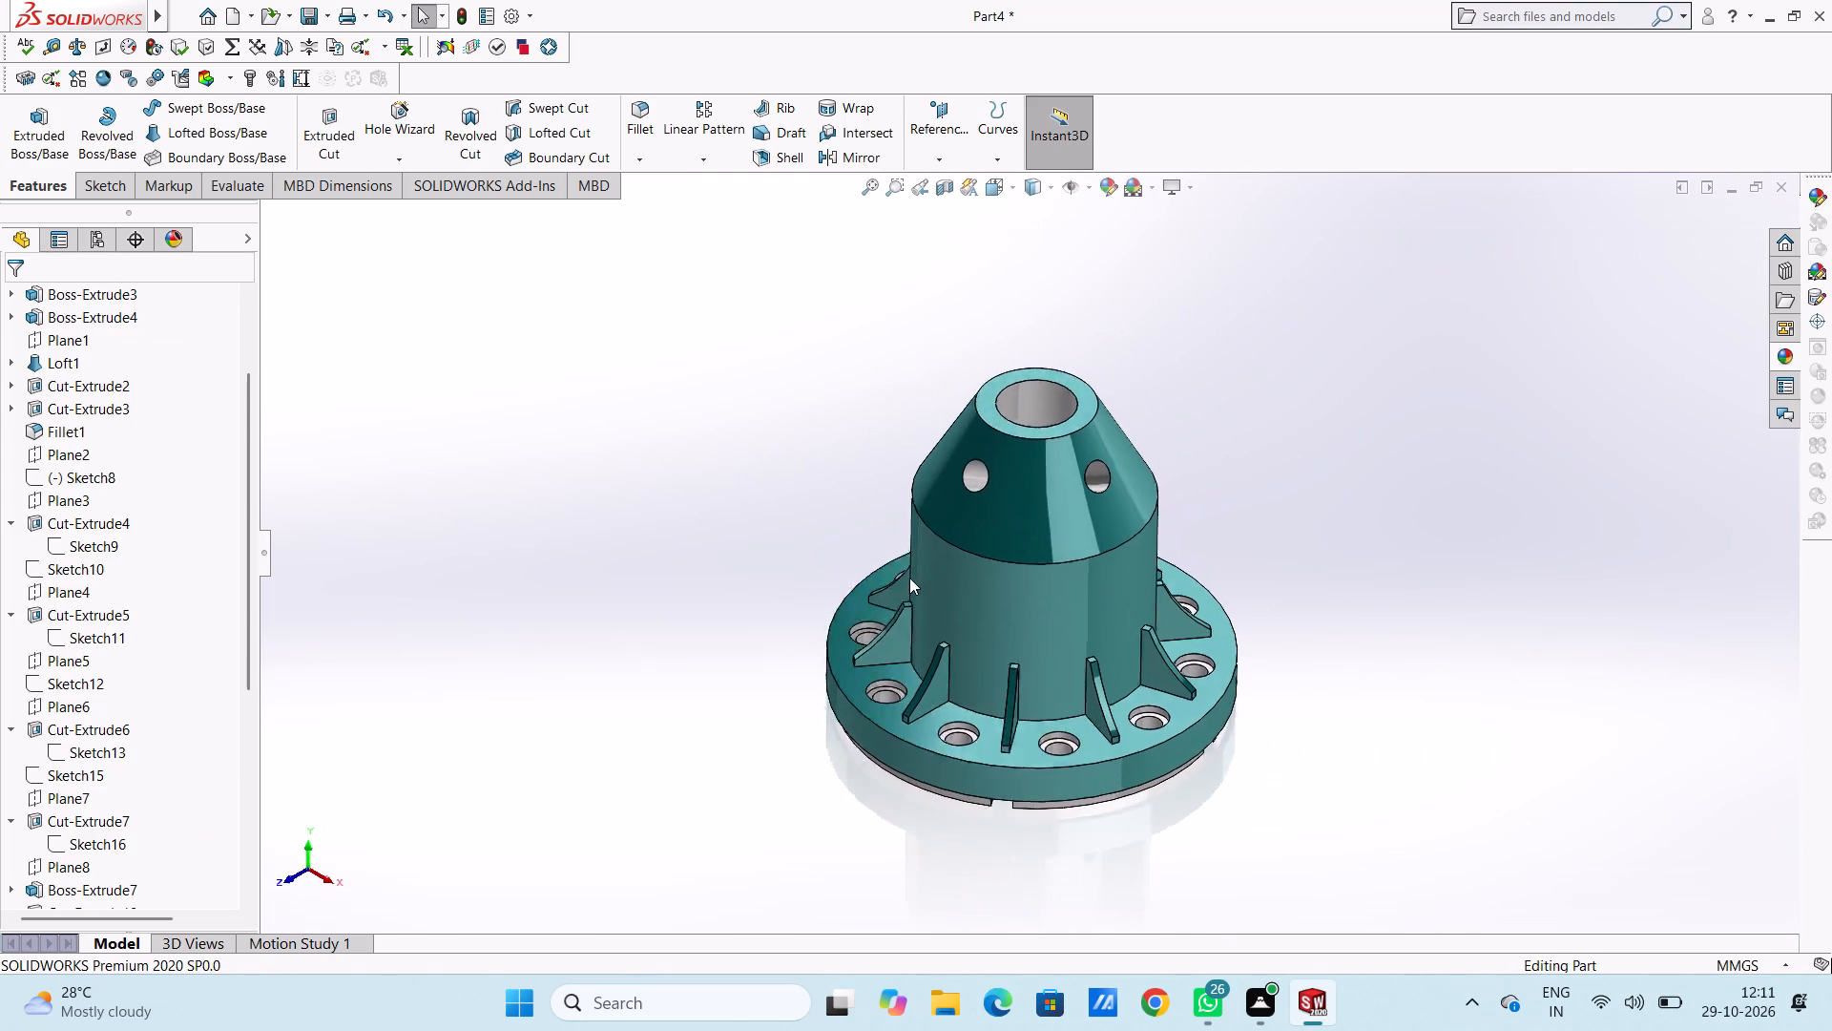
scroll(1059, 668, up, 2)
scroll(1051, 709, down, 3)
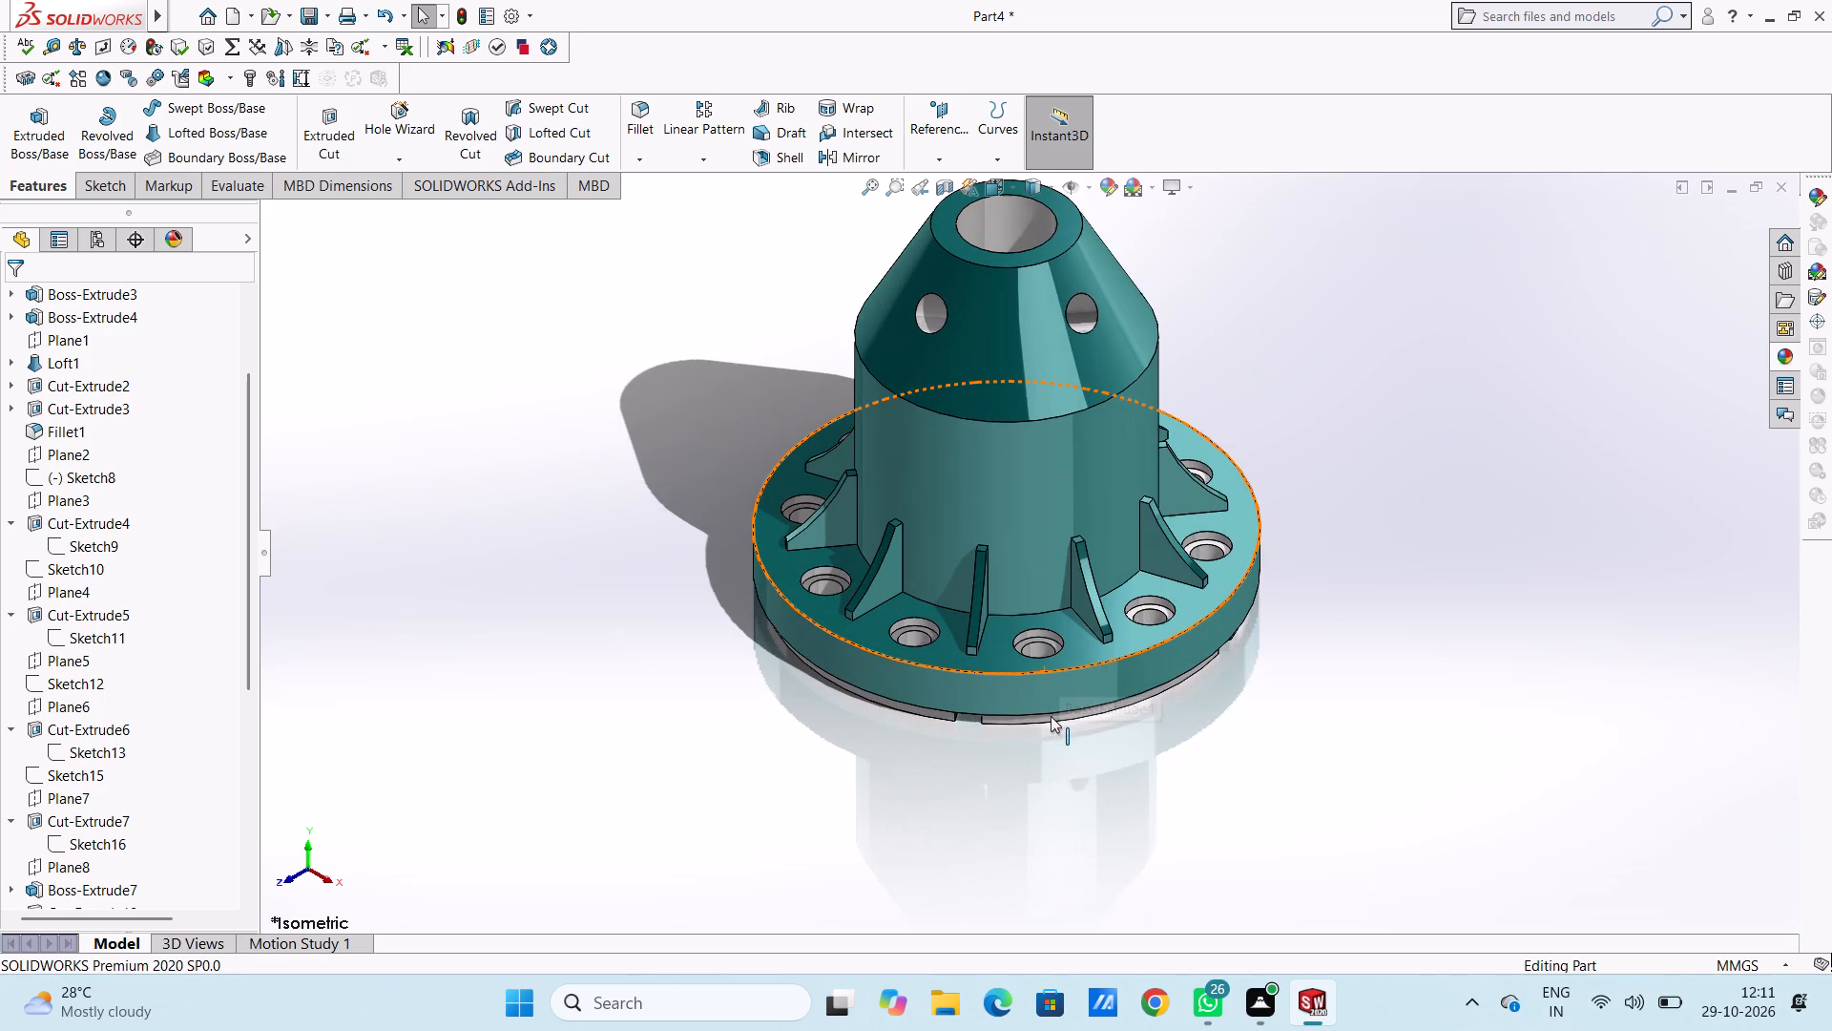
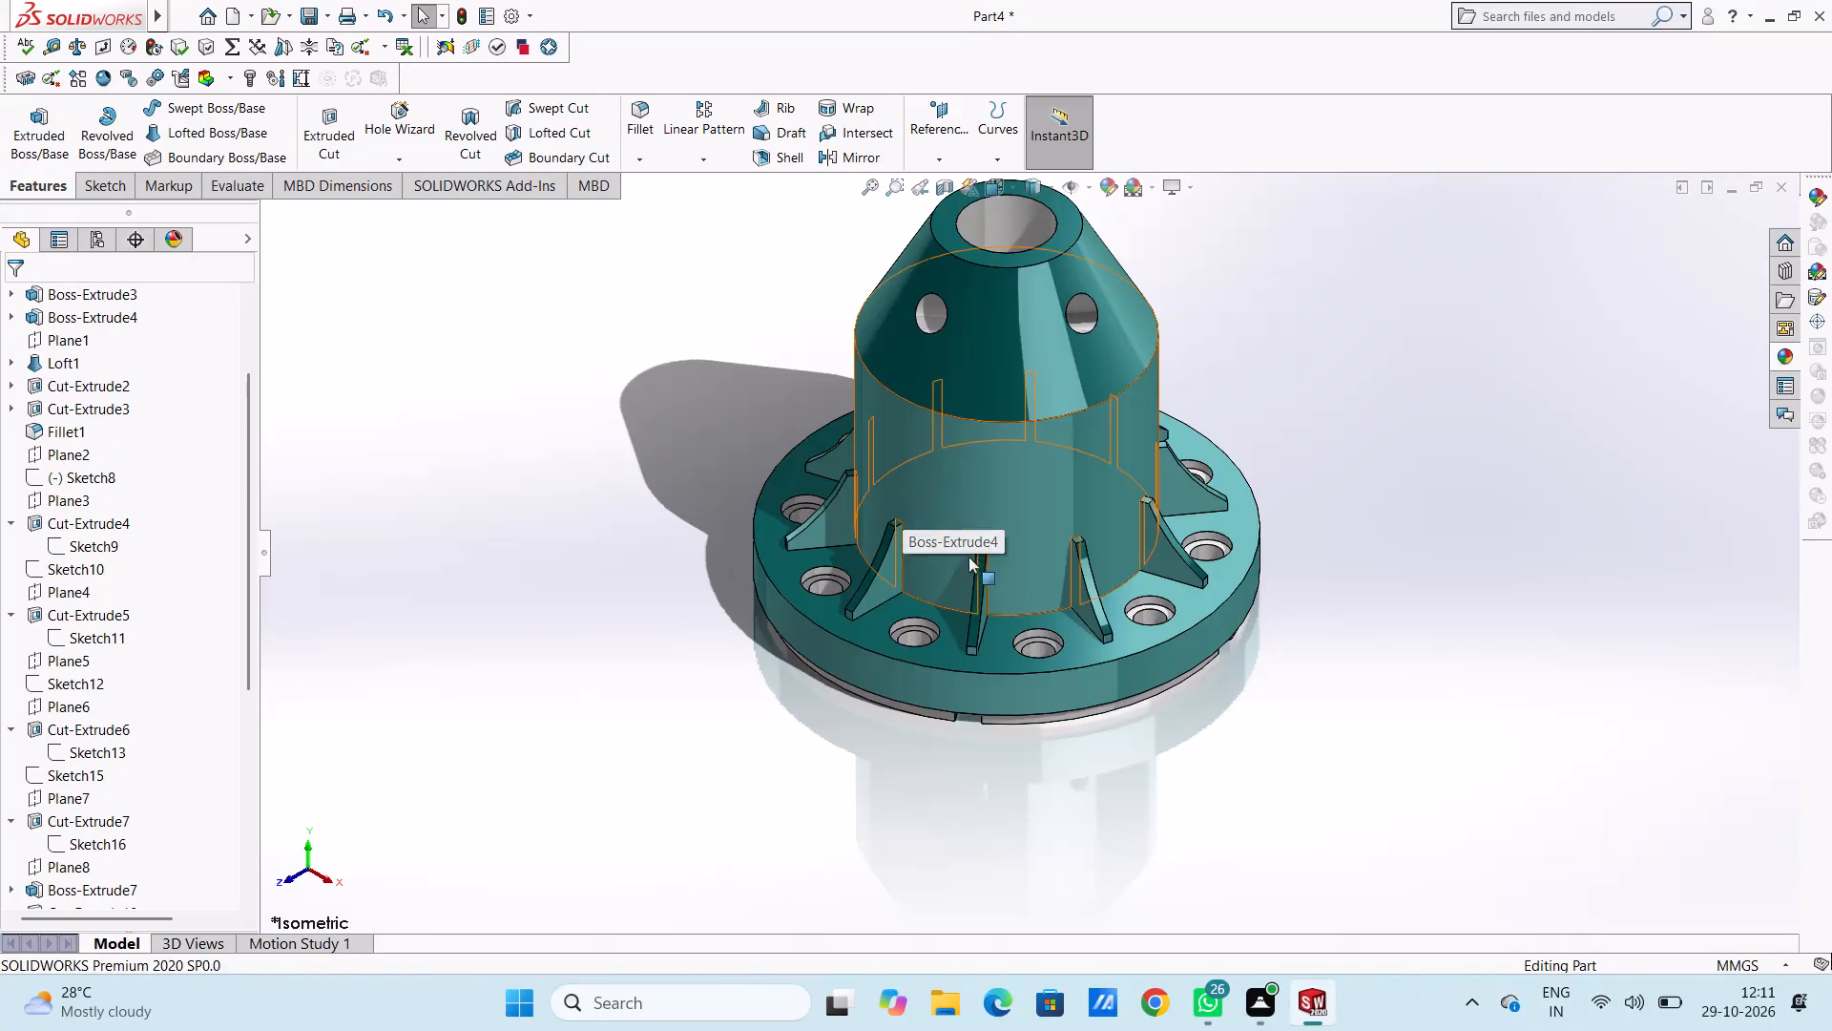
Save the part in the Documents folder as a SOLIDWORKS Part named Flanged Tapered Nozzle Housing.
scroll(948, 529, up, 3)
scroll(902, 397, down, 3)
scroll(900, 397, up, 3)
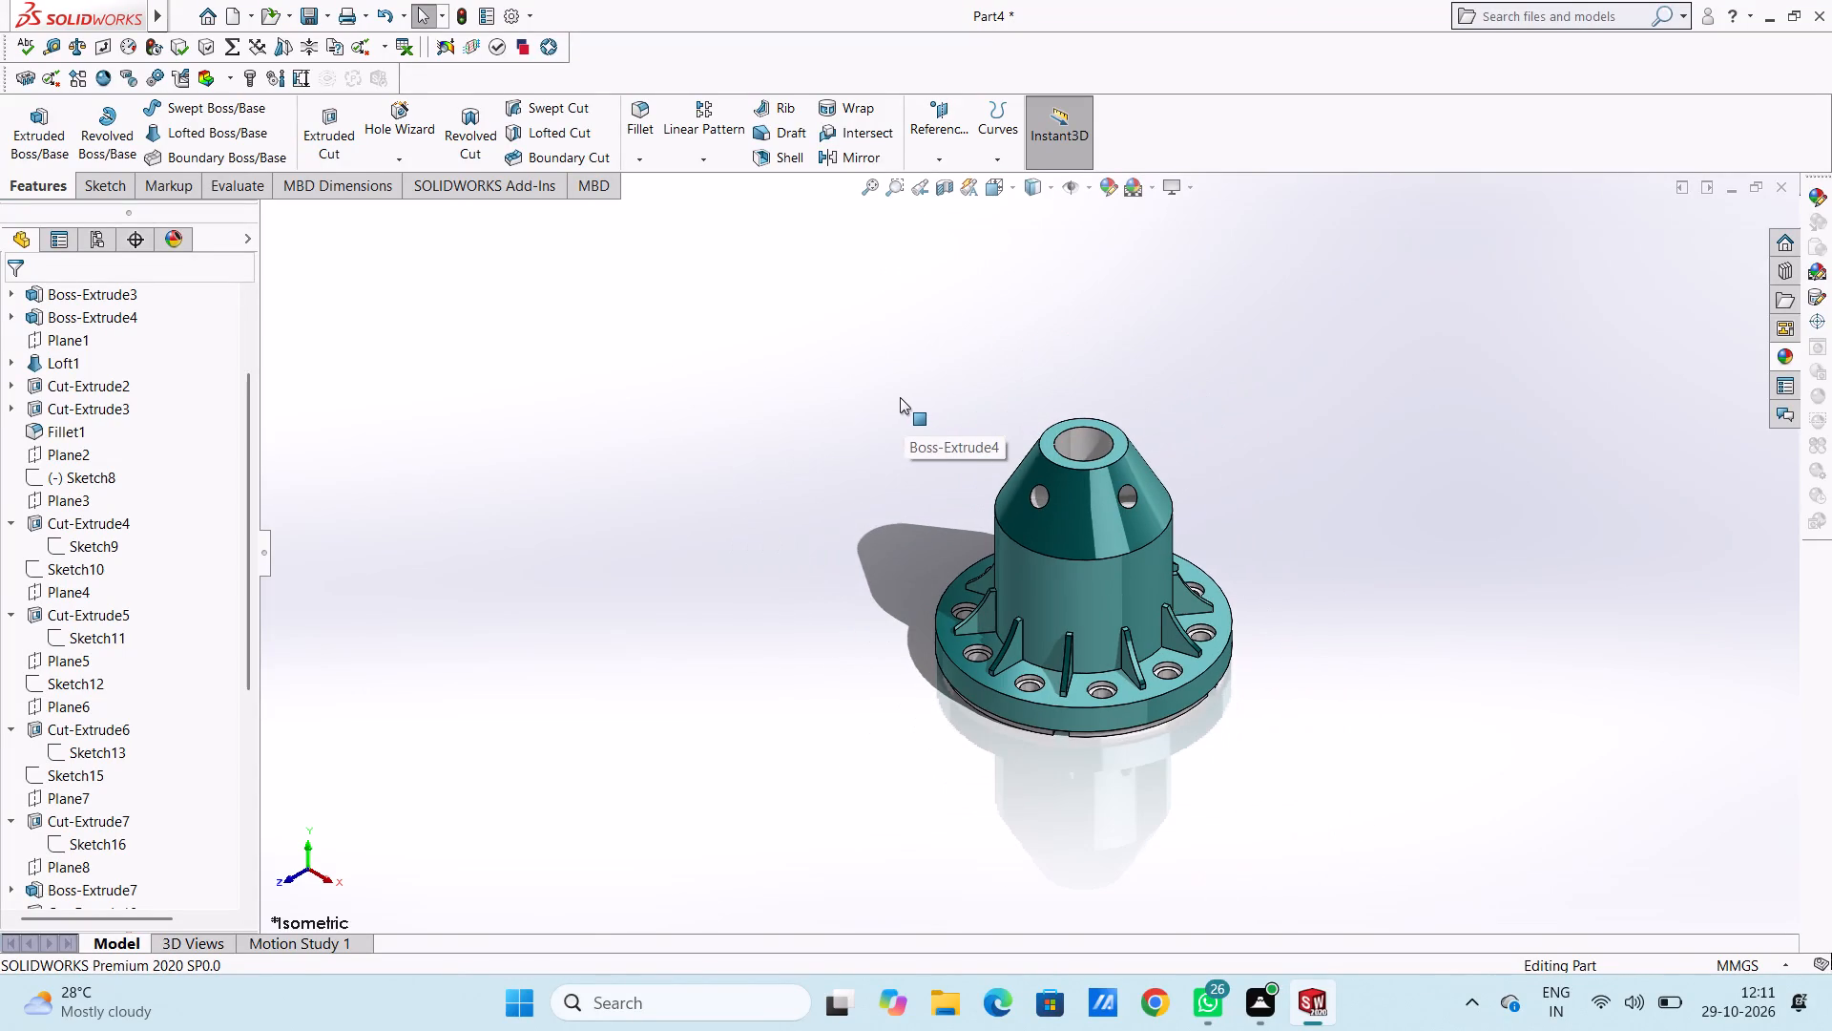
key(Escape)
key(Escape)
key(ctrl+s)
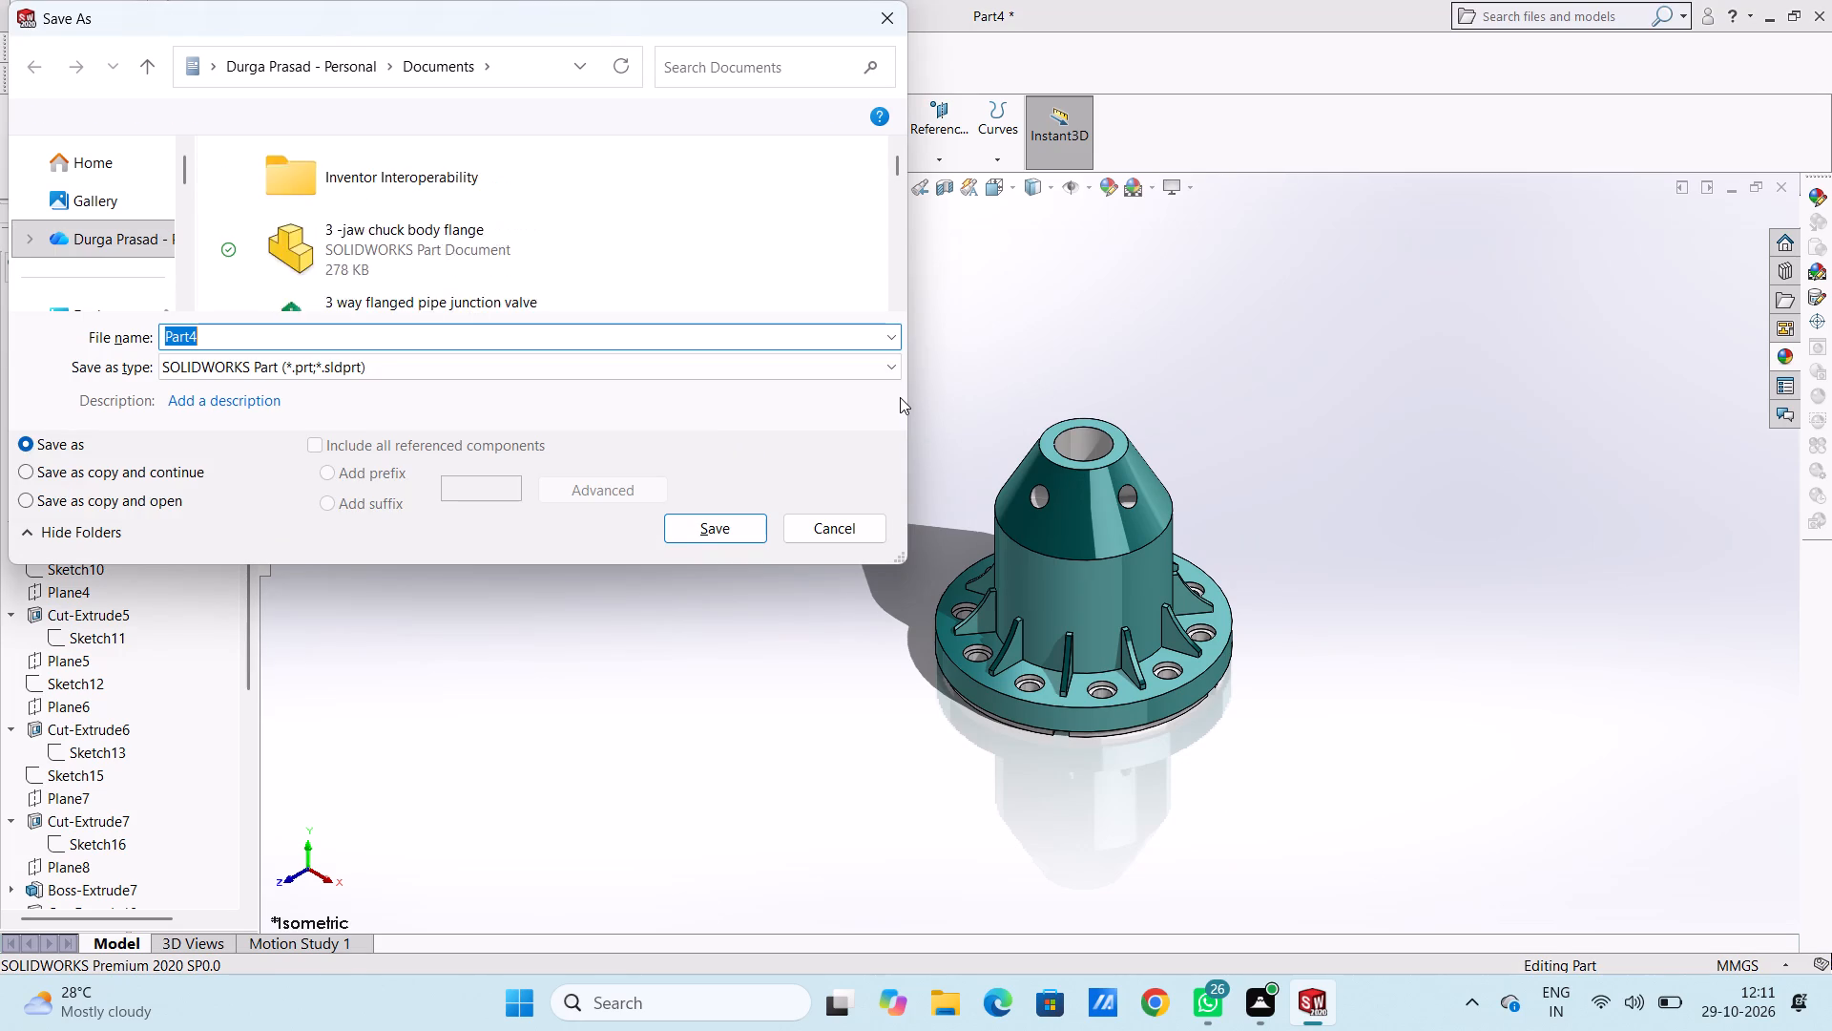
key(ctrl+v)
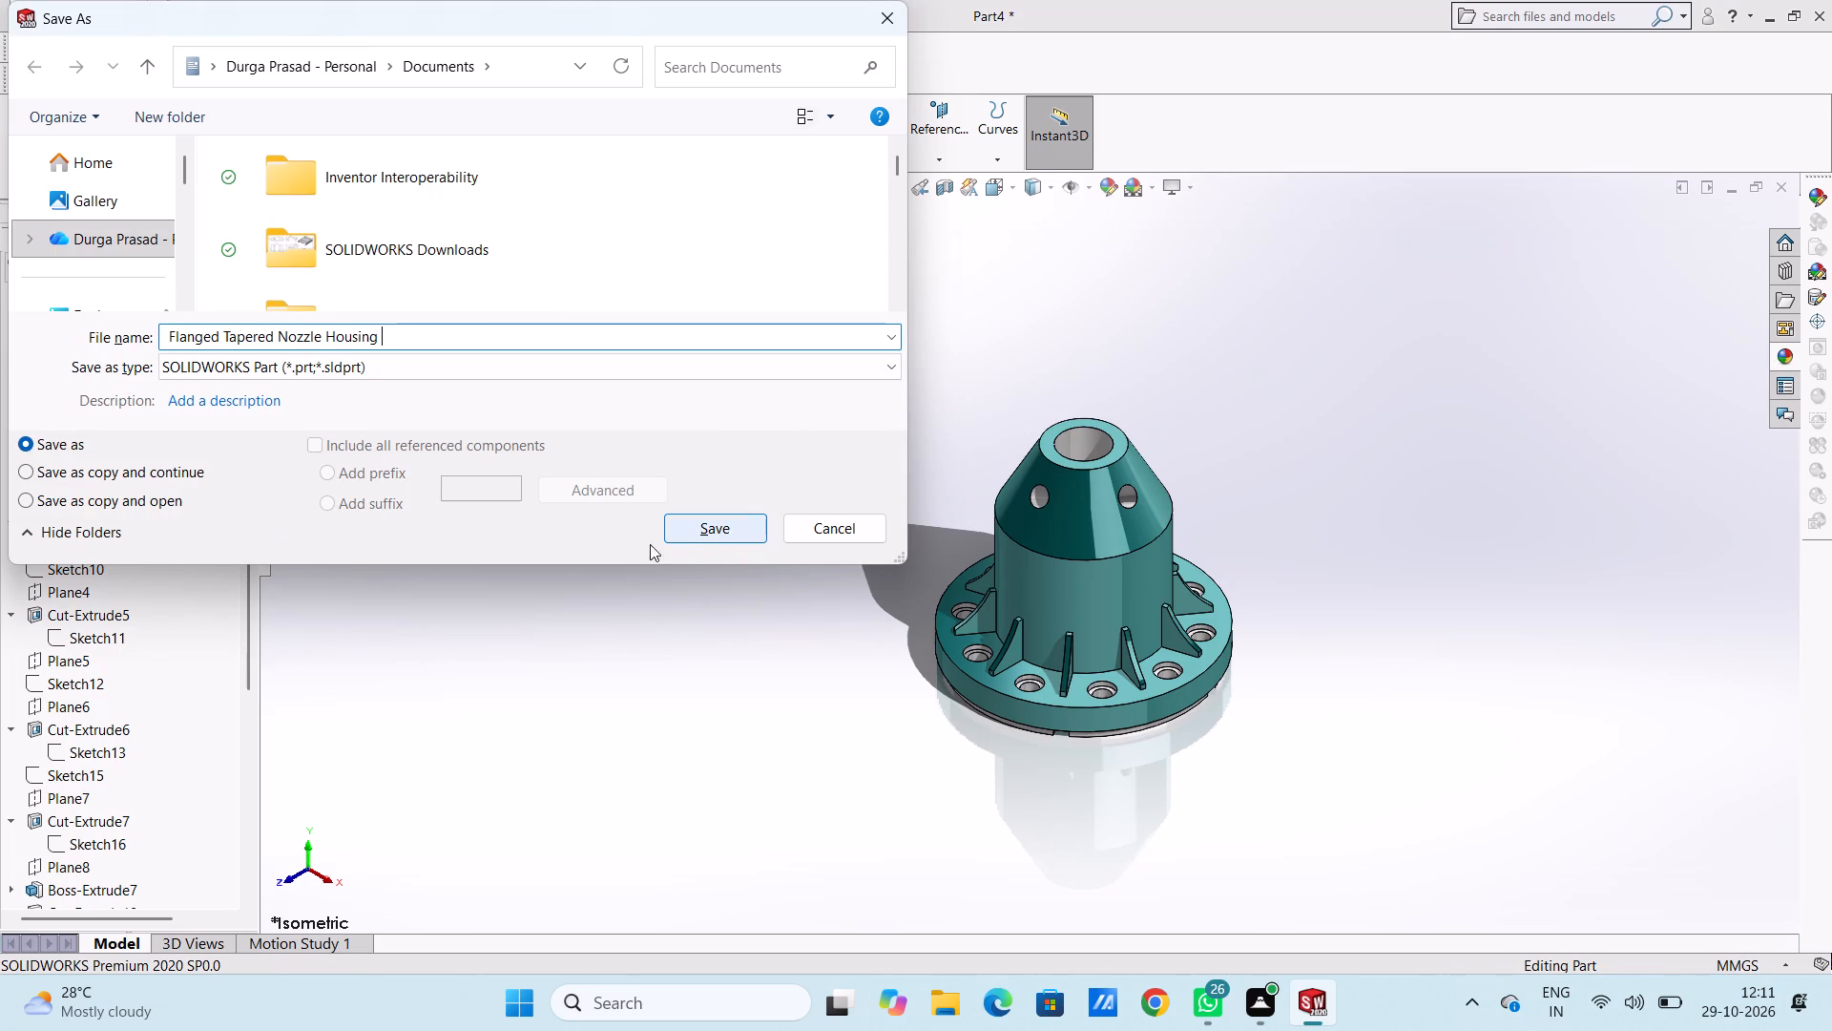
click(712, 525)
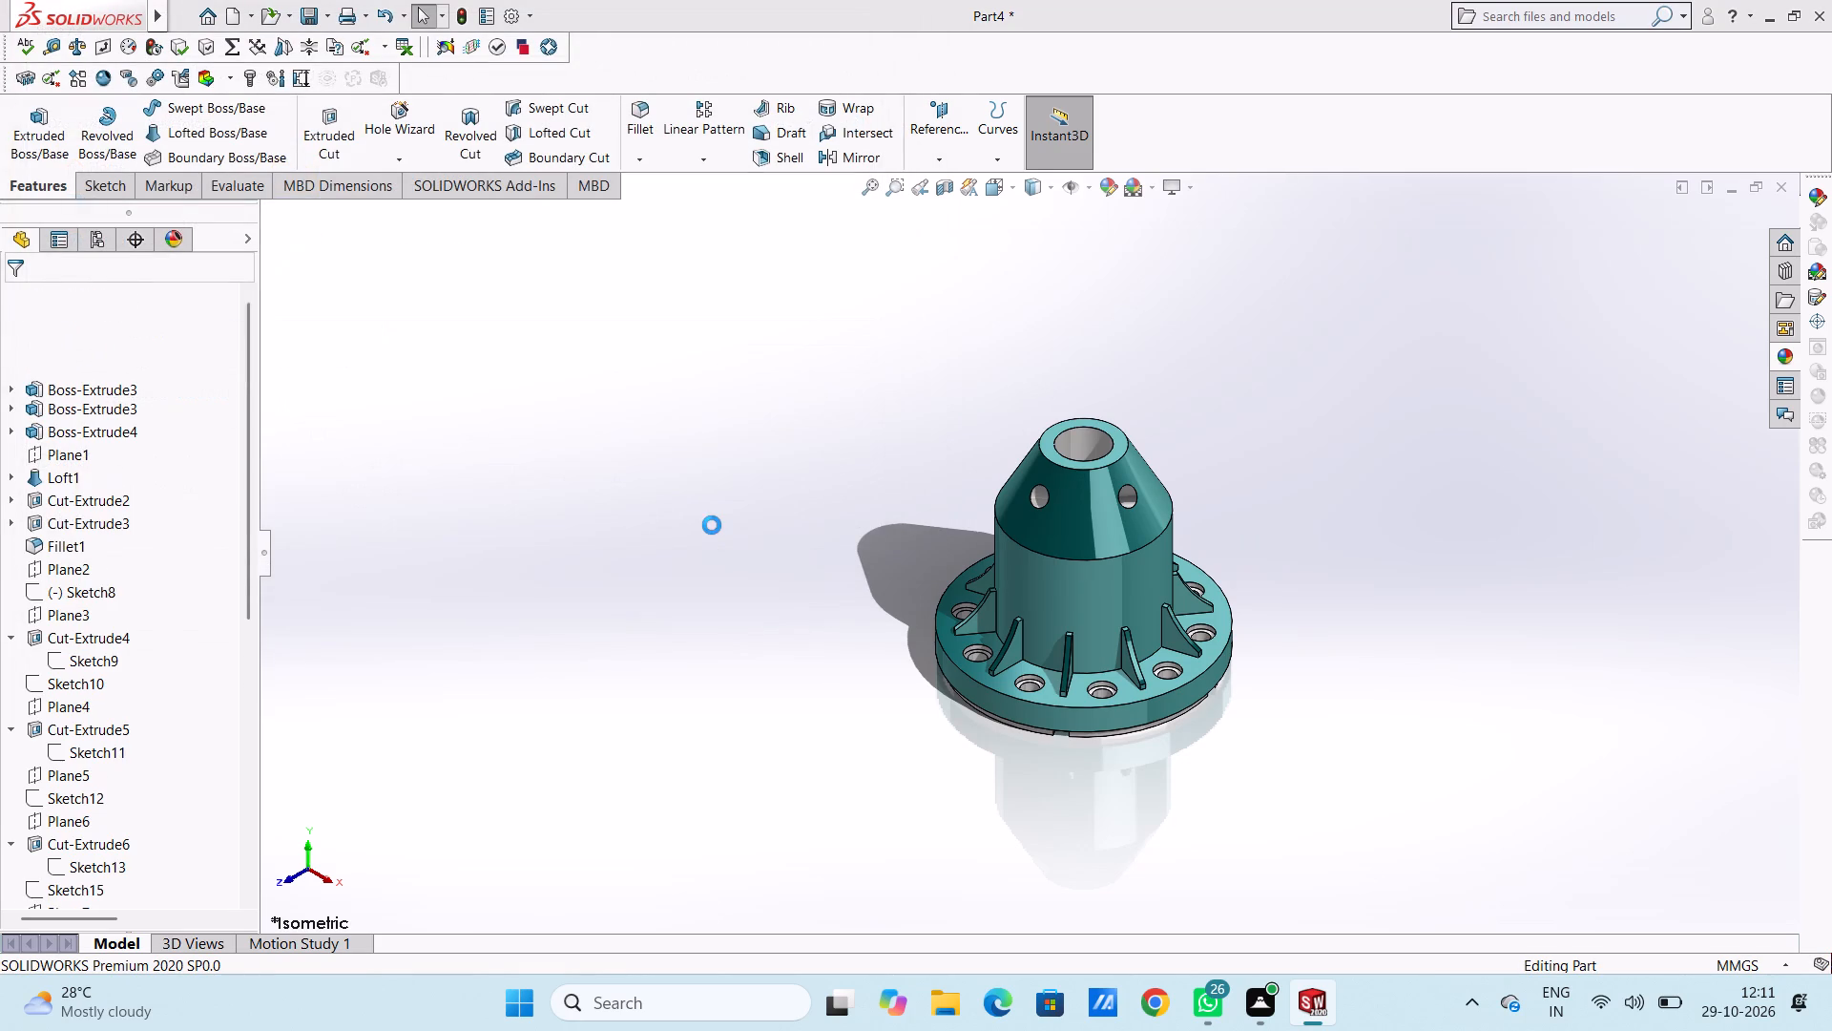
Save a PDF copy of the part in the Documents folder under the name Flanged Tapered Nozzle Housing.
click(323, 19)
click(354, 60)
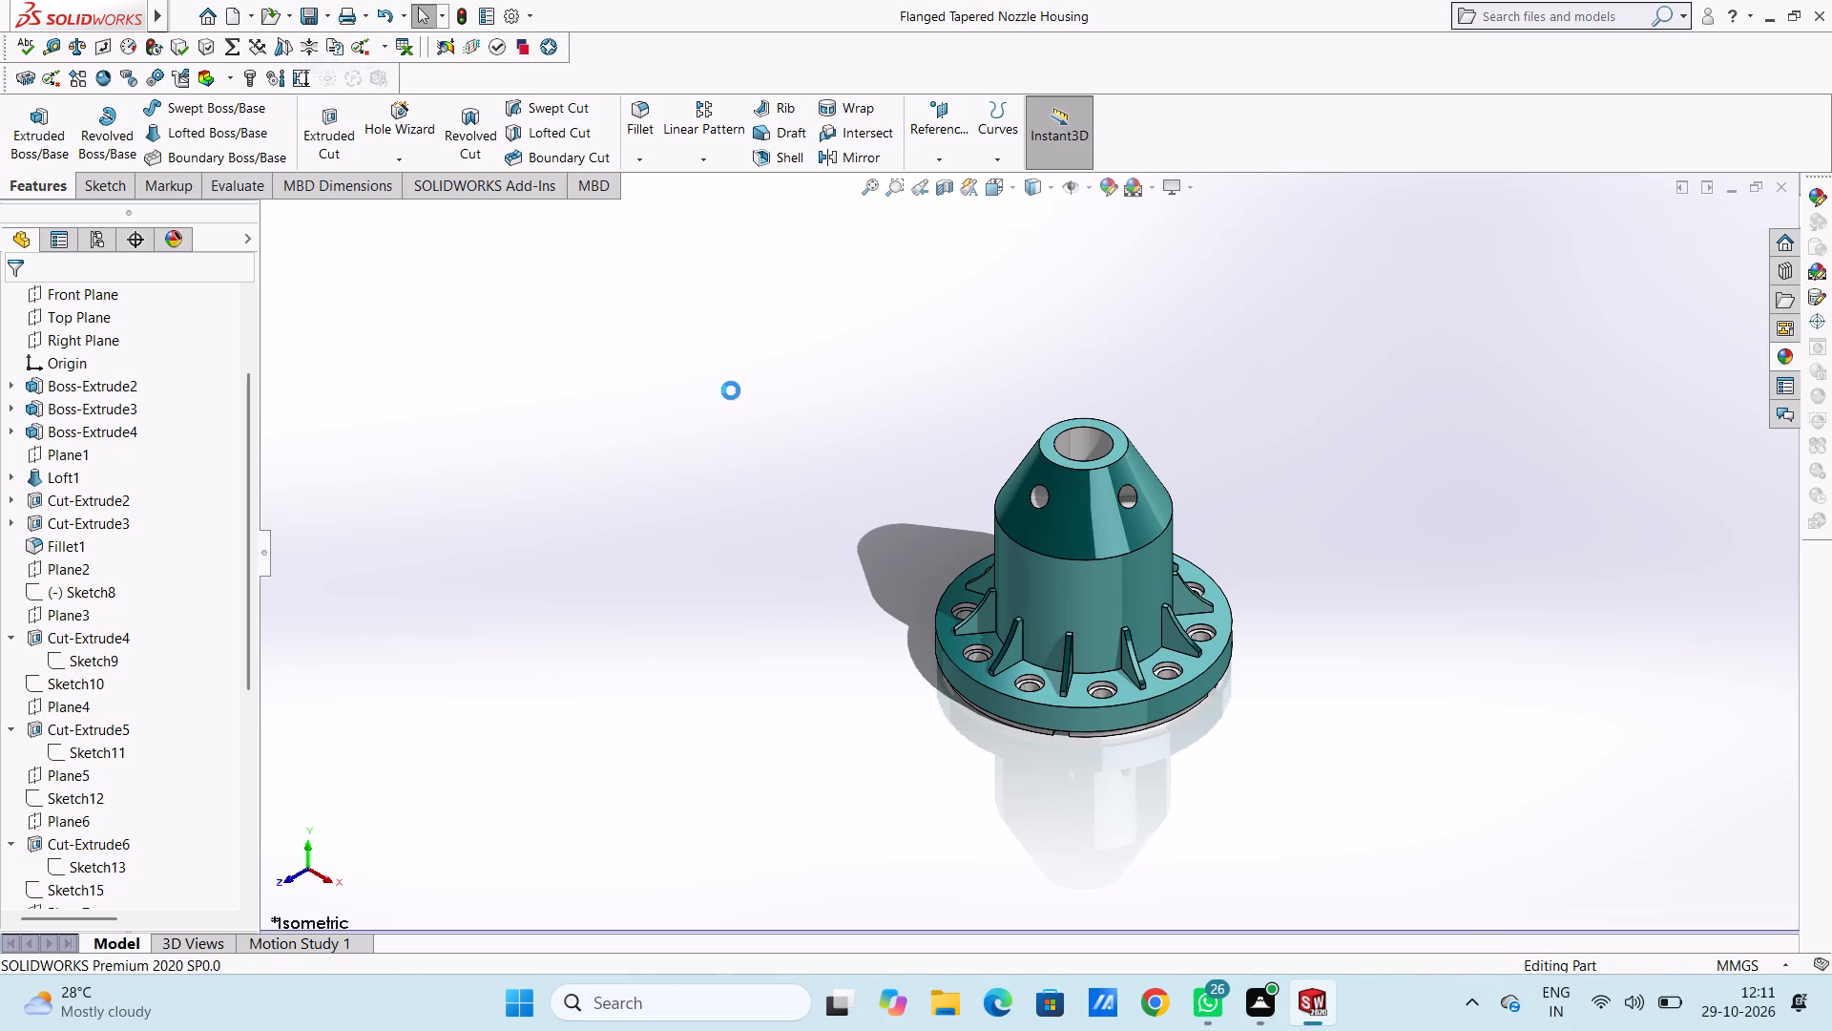
click(675, 371)
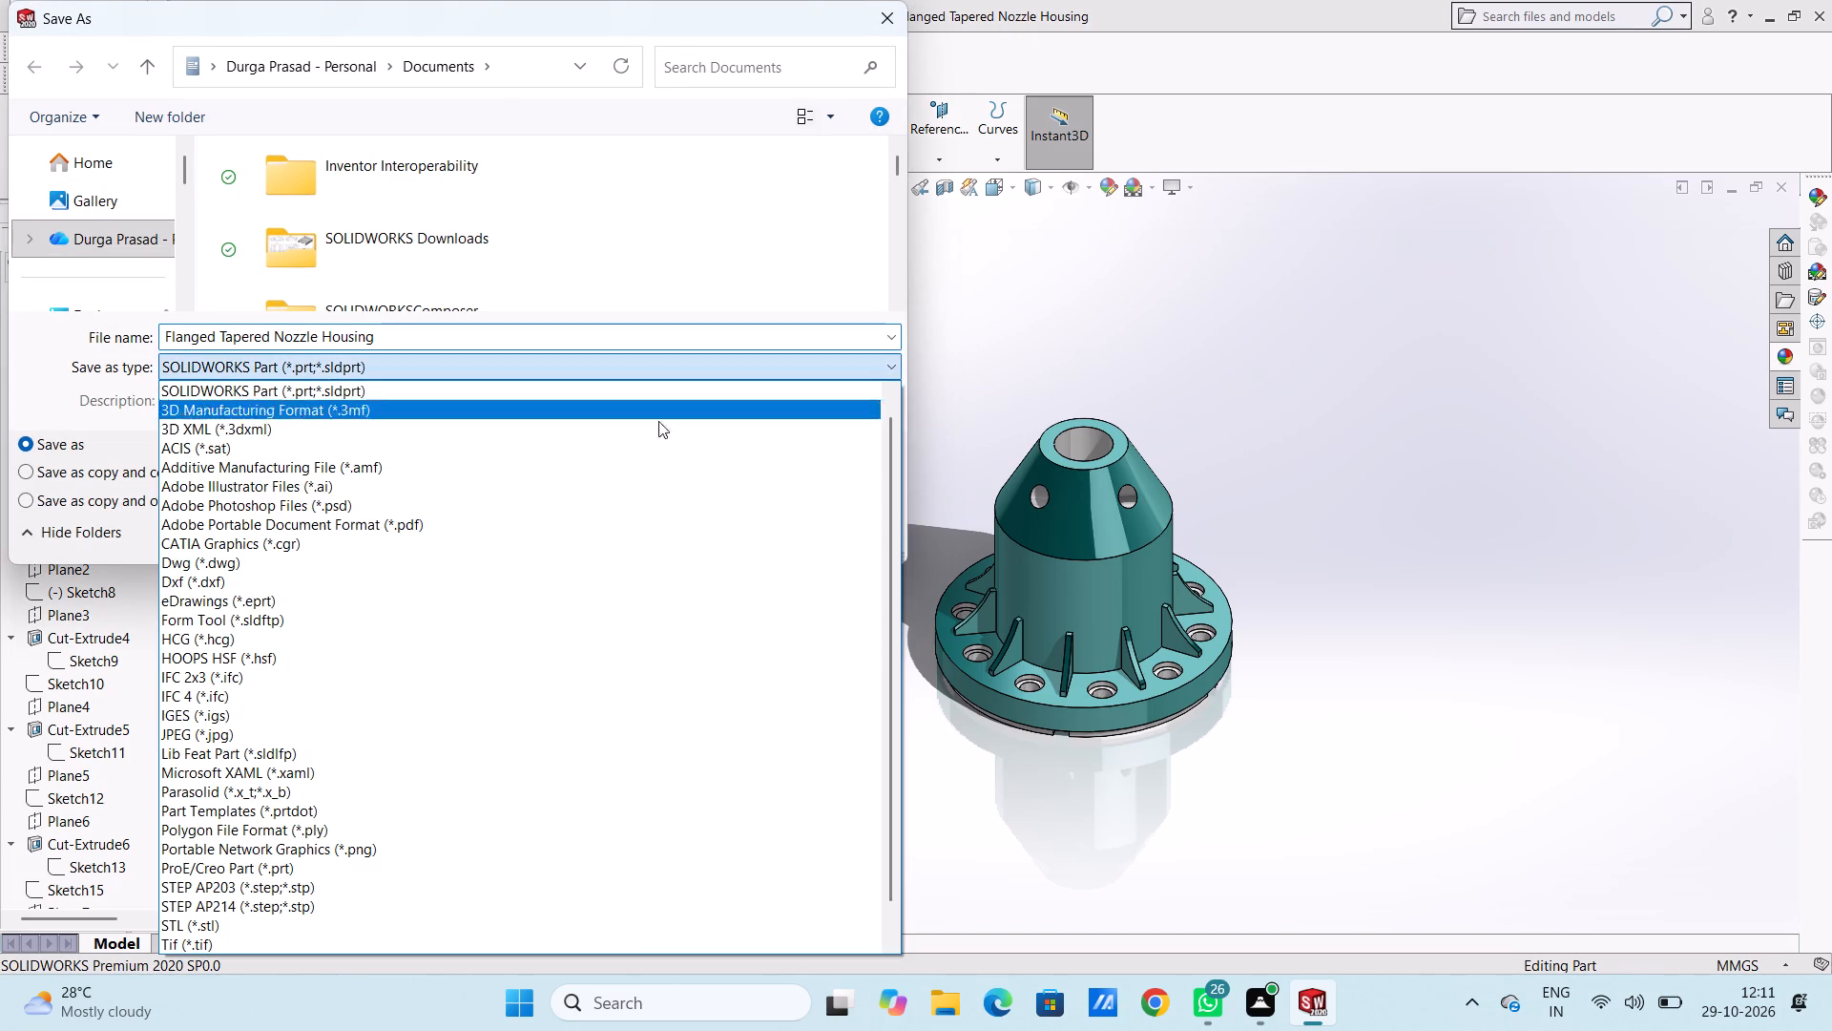
click(588, 531)
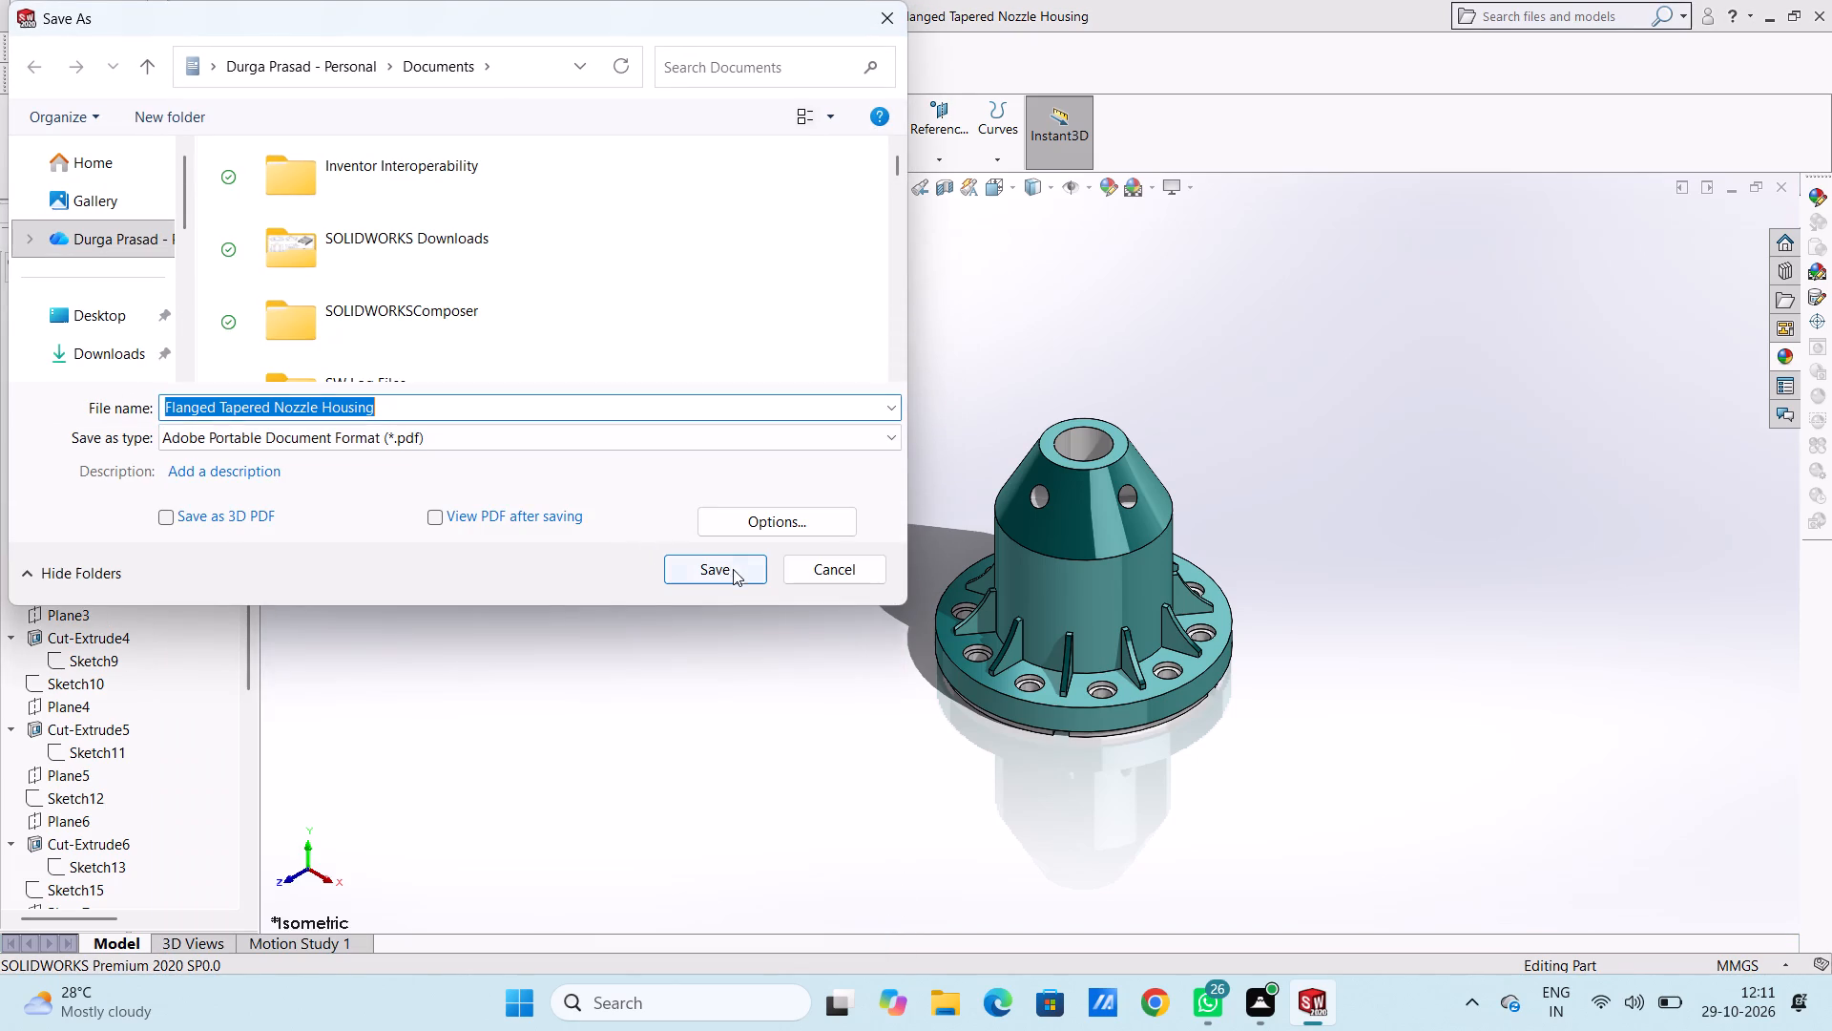
click(726, 575)
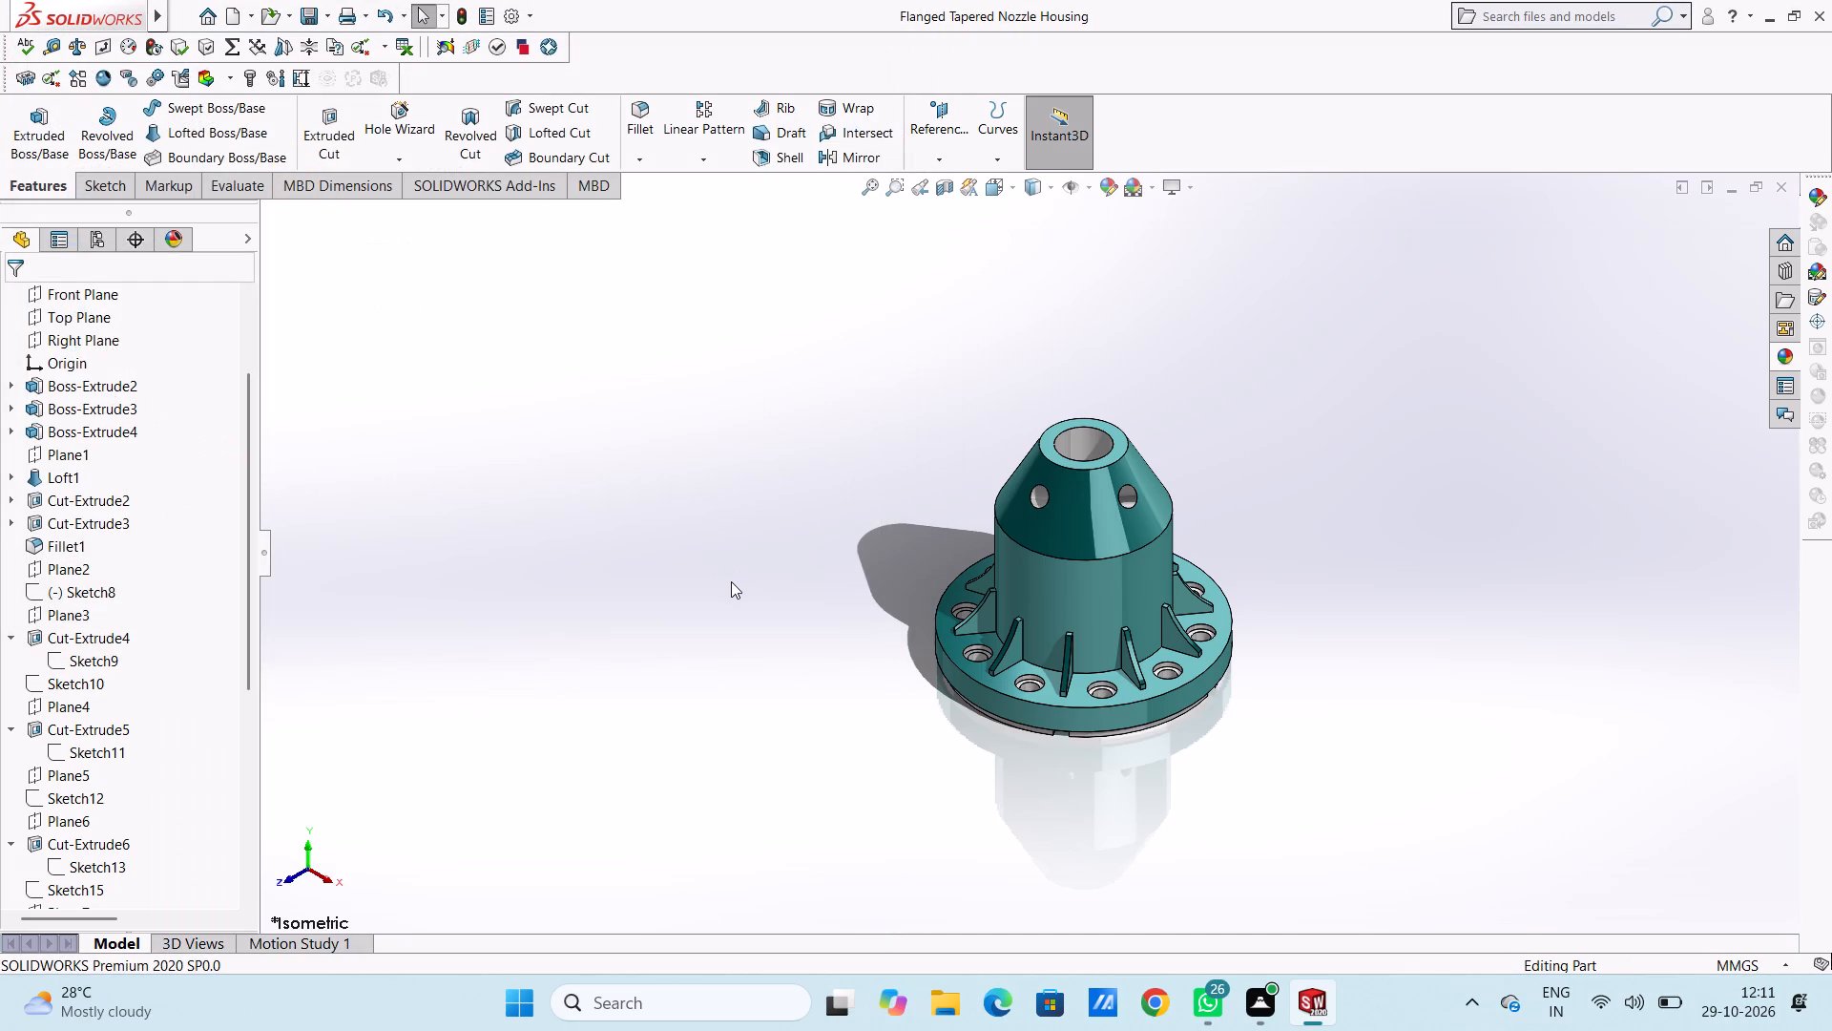